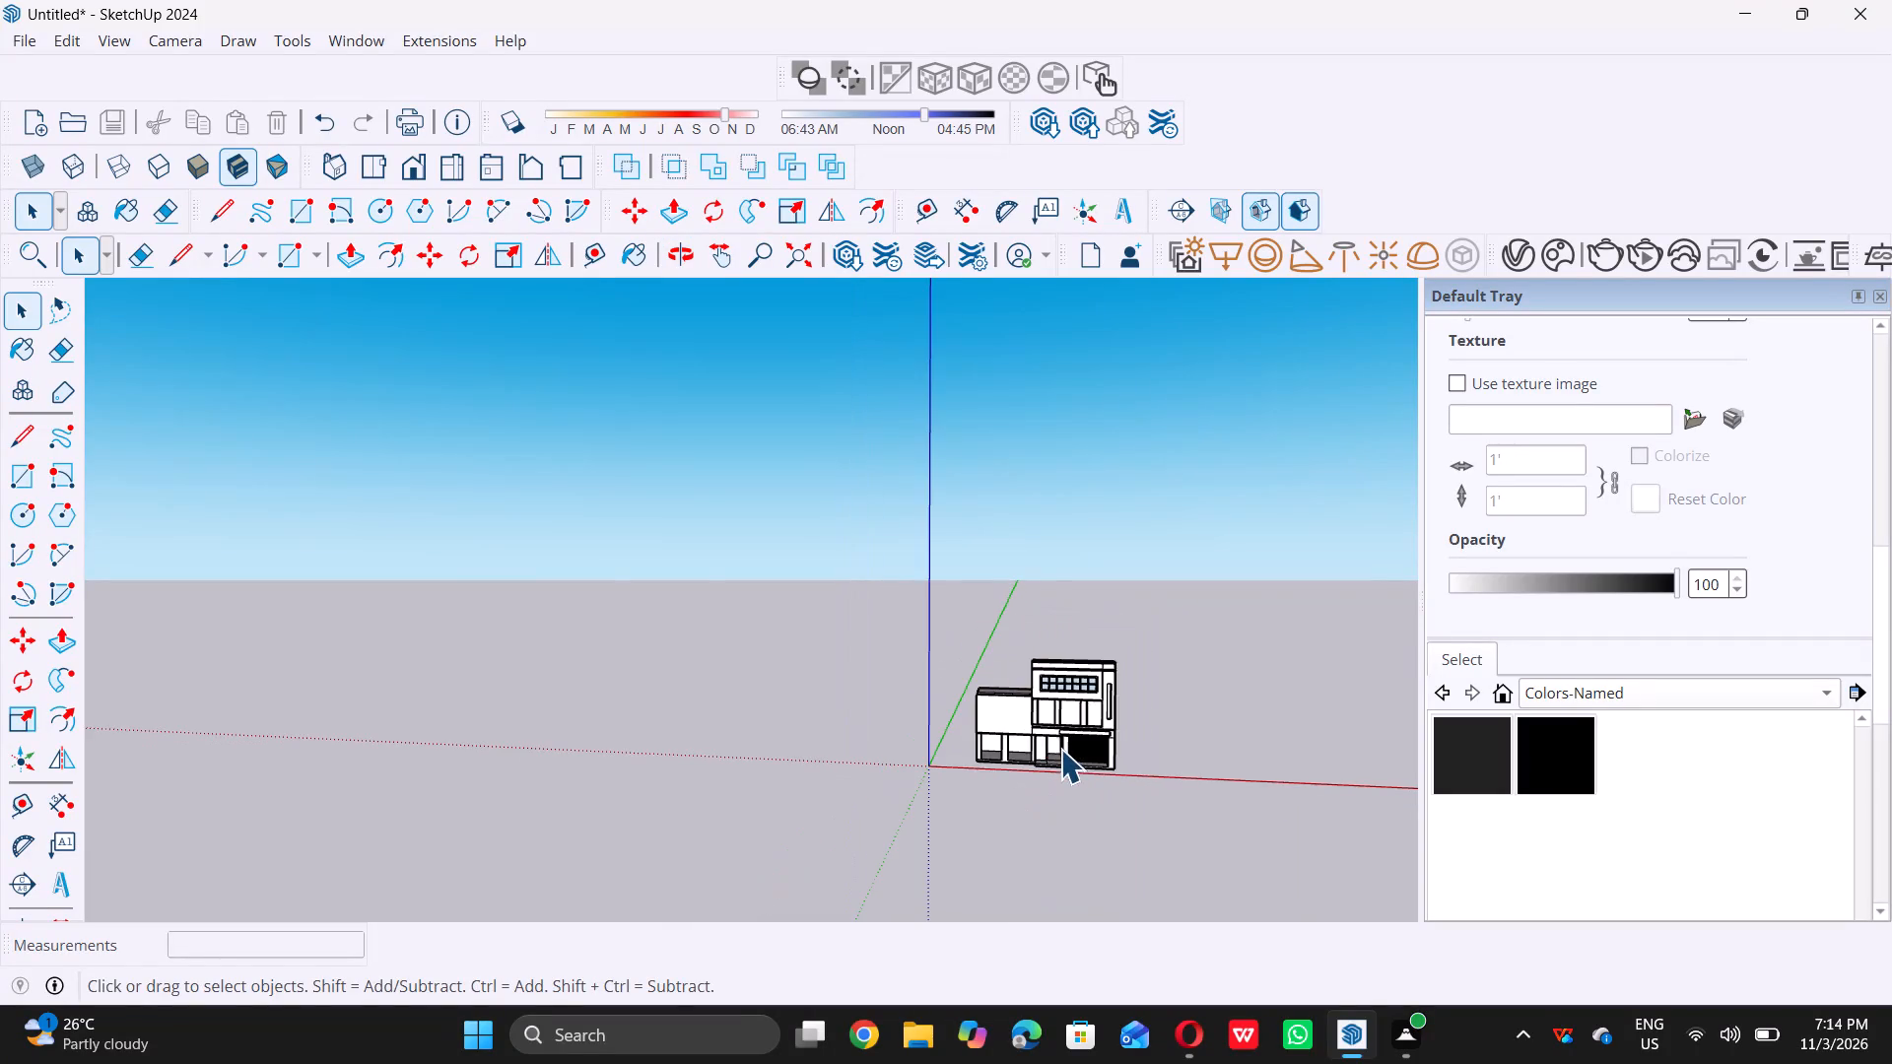
Examine the whole building from the front with the new parapet bands in place.
{"action": "middle_click", "coordinate": [1060, 749]}
{"action": "middle_click_drag", "start_coordinate": [1059, 747], "coordinate": [1084, 763]}
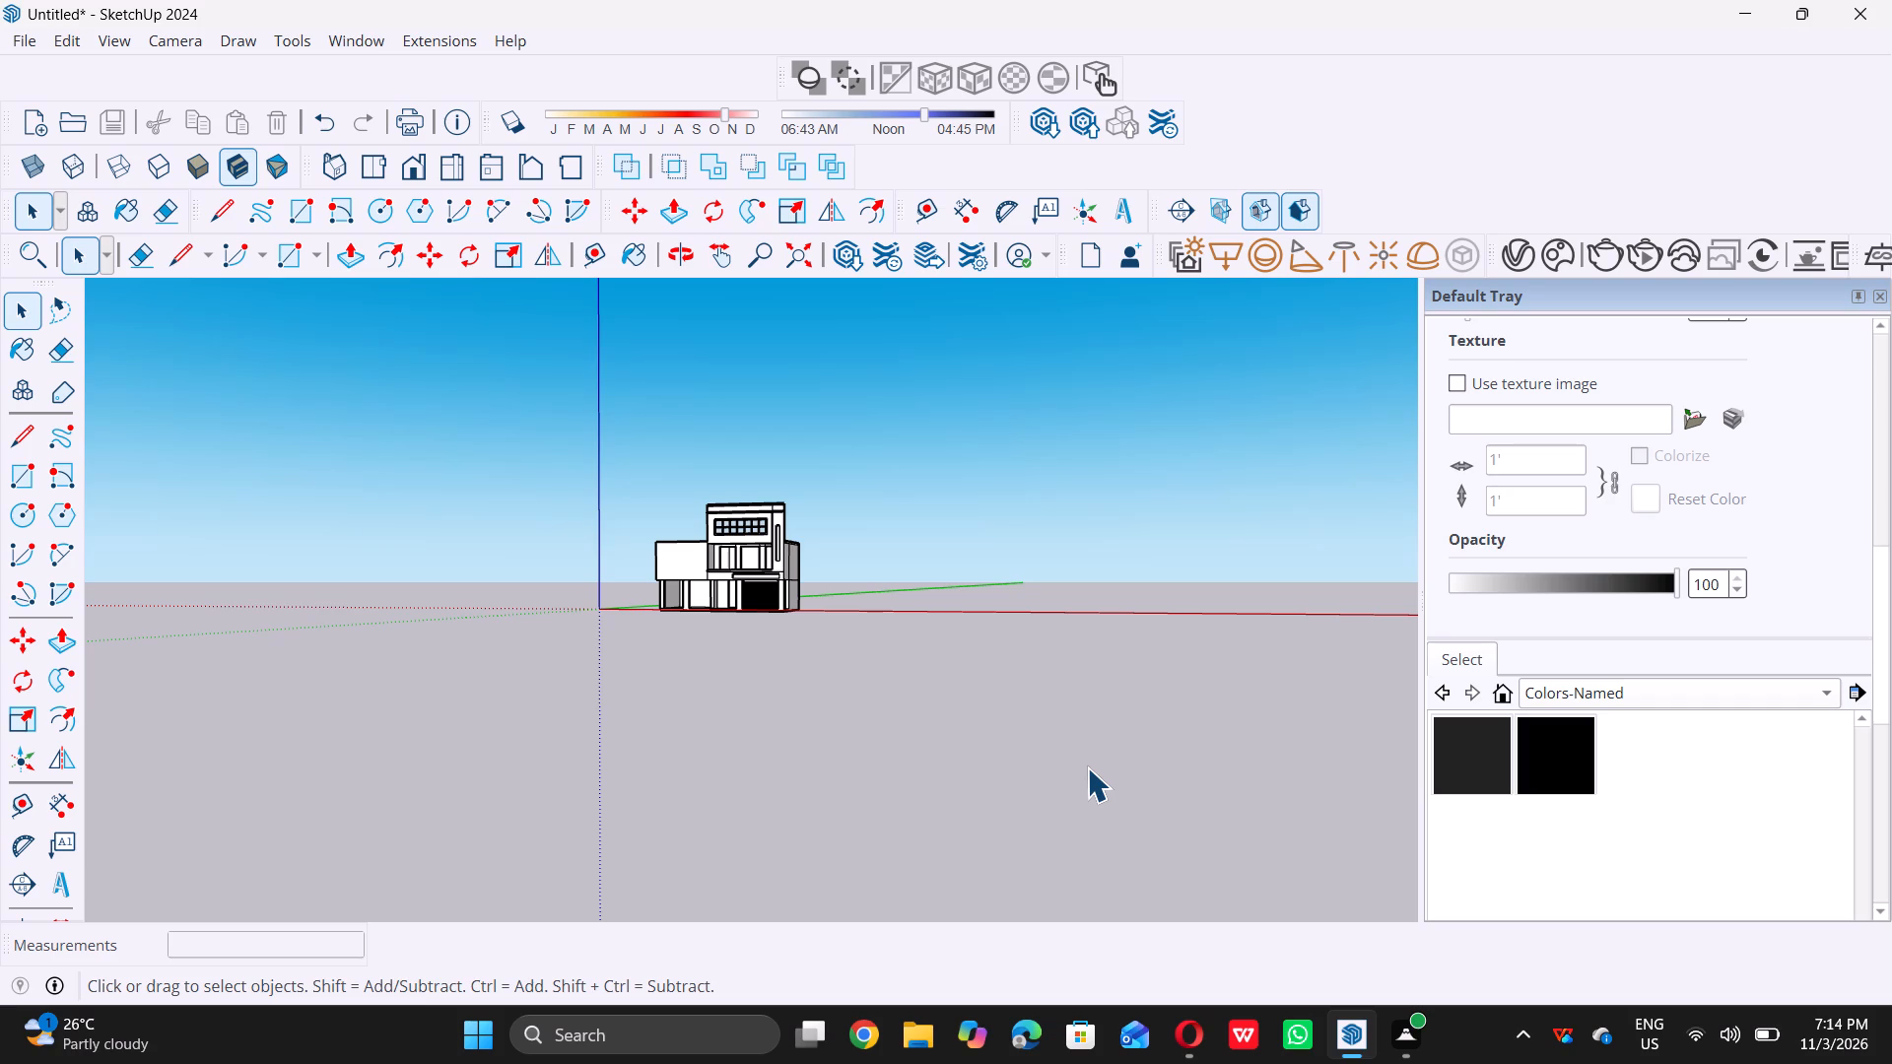
{"action": "scroll", "coordinate": [741, 705], "scroll_direction": "down", "scroll_amount": 4}
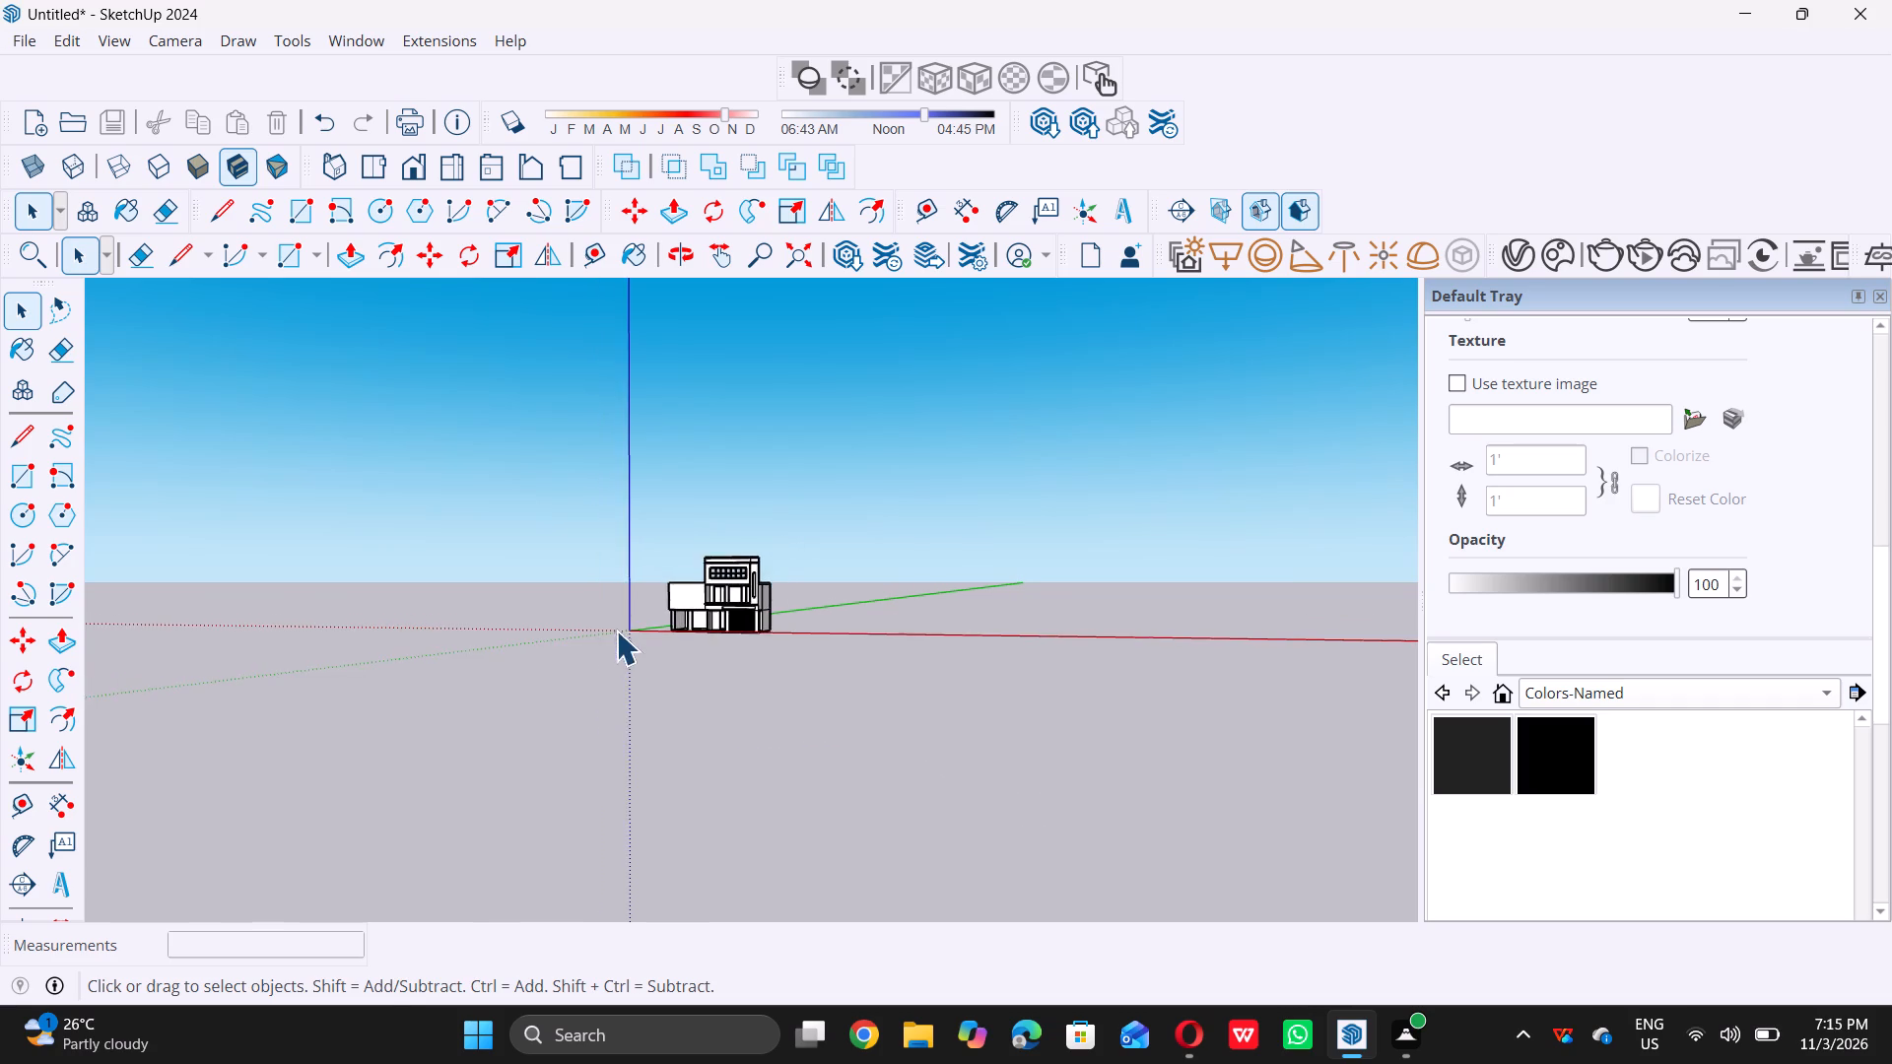
{"action": "middle_click", "coordinate": [616, 627]}
{"action": "middle_click_drag", "start_coordinate": [616, 627], "coordinate": [815, 630]}
{"action": "middle_click", "coordinate": [815, 630]}
{"action": "middle_click", "coordinate": [717, 519]}
{"action": "middle_click_drag", "start_coordinate": [717, 519], "coordinate": [917, 644]}
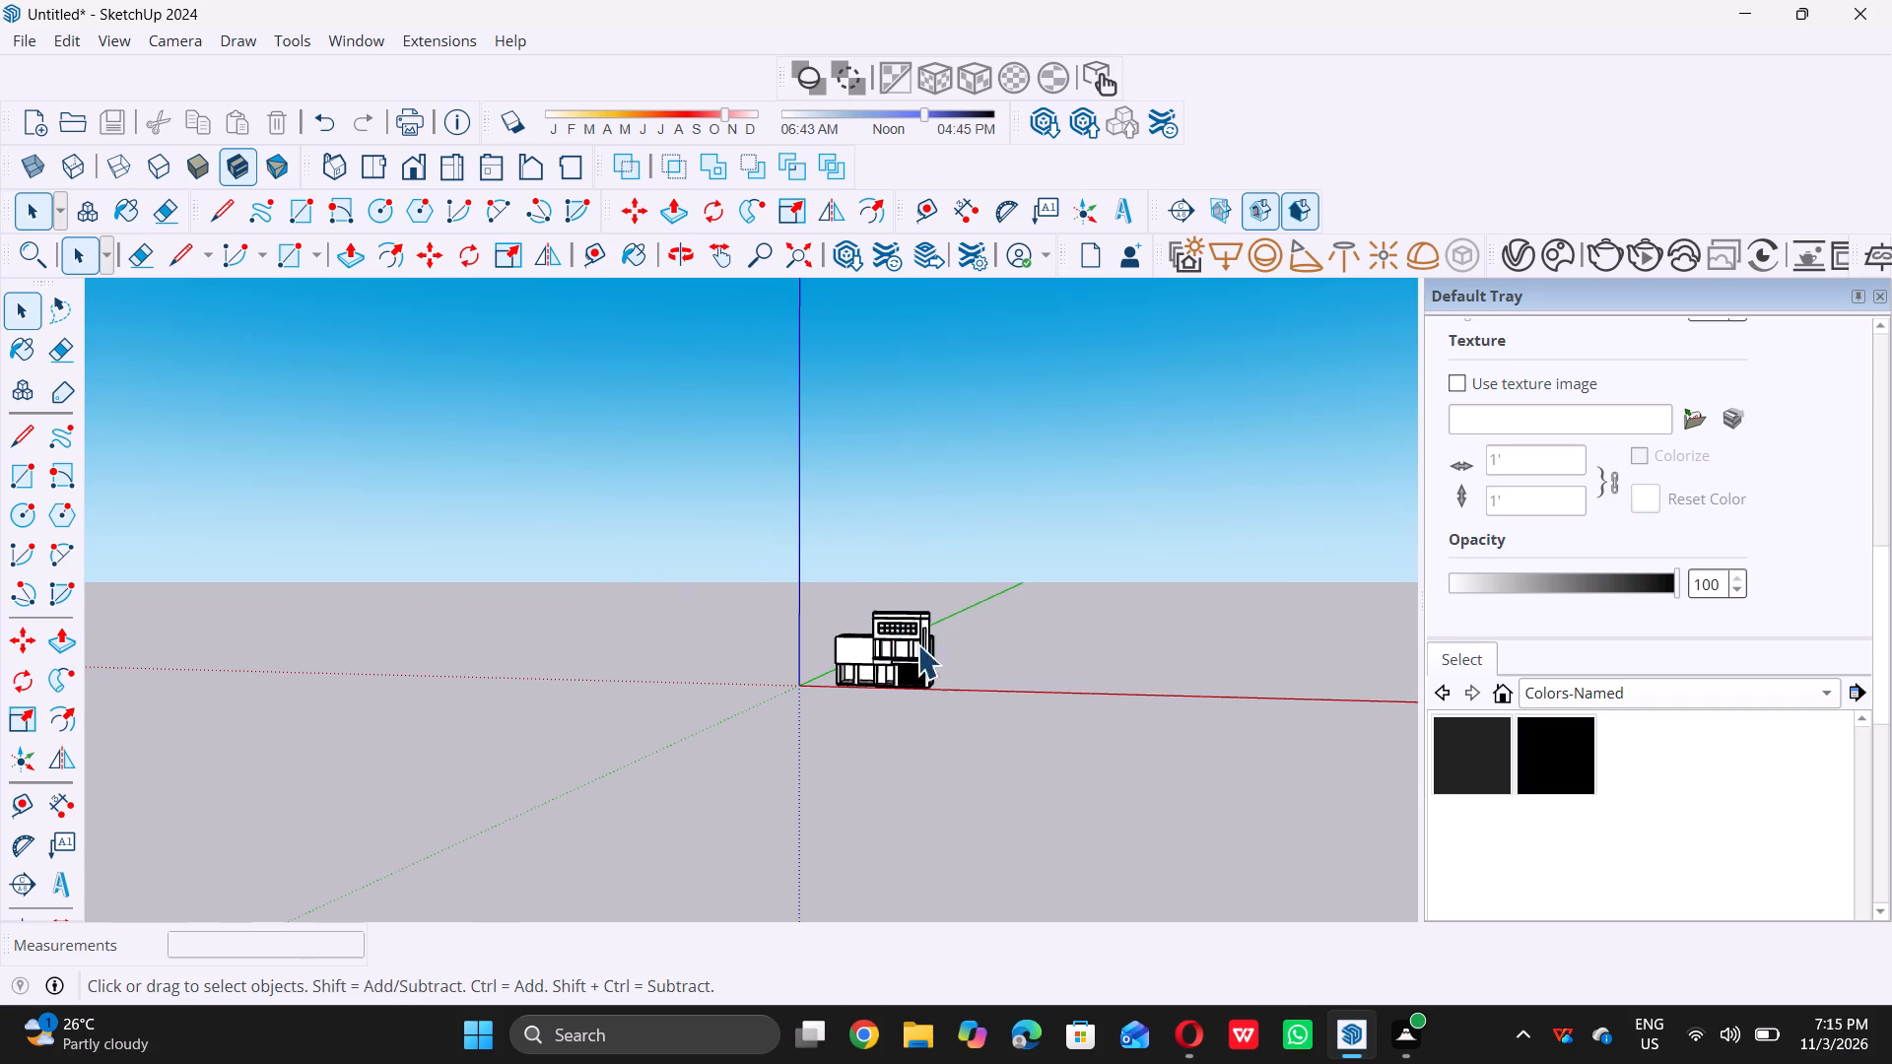
{"action": "middle_click_drag", "start_coordinate": [917, 644], "coordinate": [928, 668]}
{"action": "scroll", "coordinate": [919, 679], "scroll_direction": "down", "scroll_amount": 5}
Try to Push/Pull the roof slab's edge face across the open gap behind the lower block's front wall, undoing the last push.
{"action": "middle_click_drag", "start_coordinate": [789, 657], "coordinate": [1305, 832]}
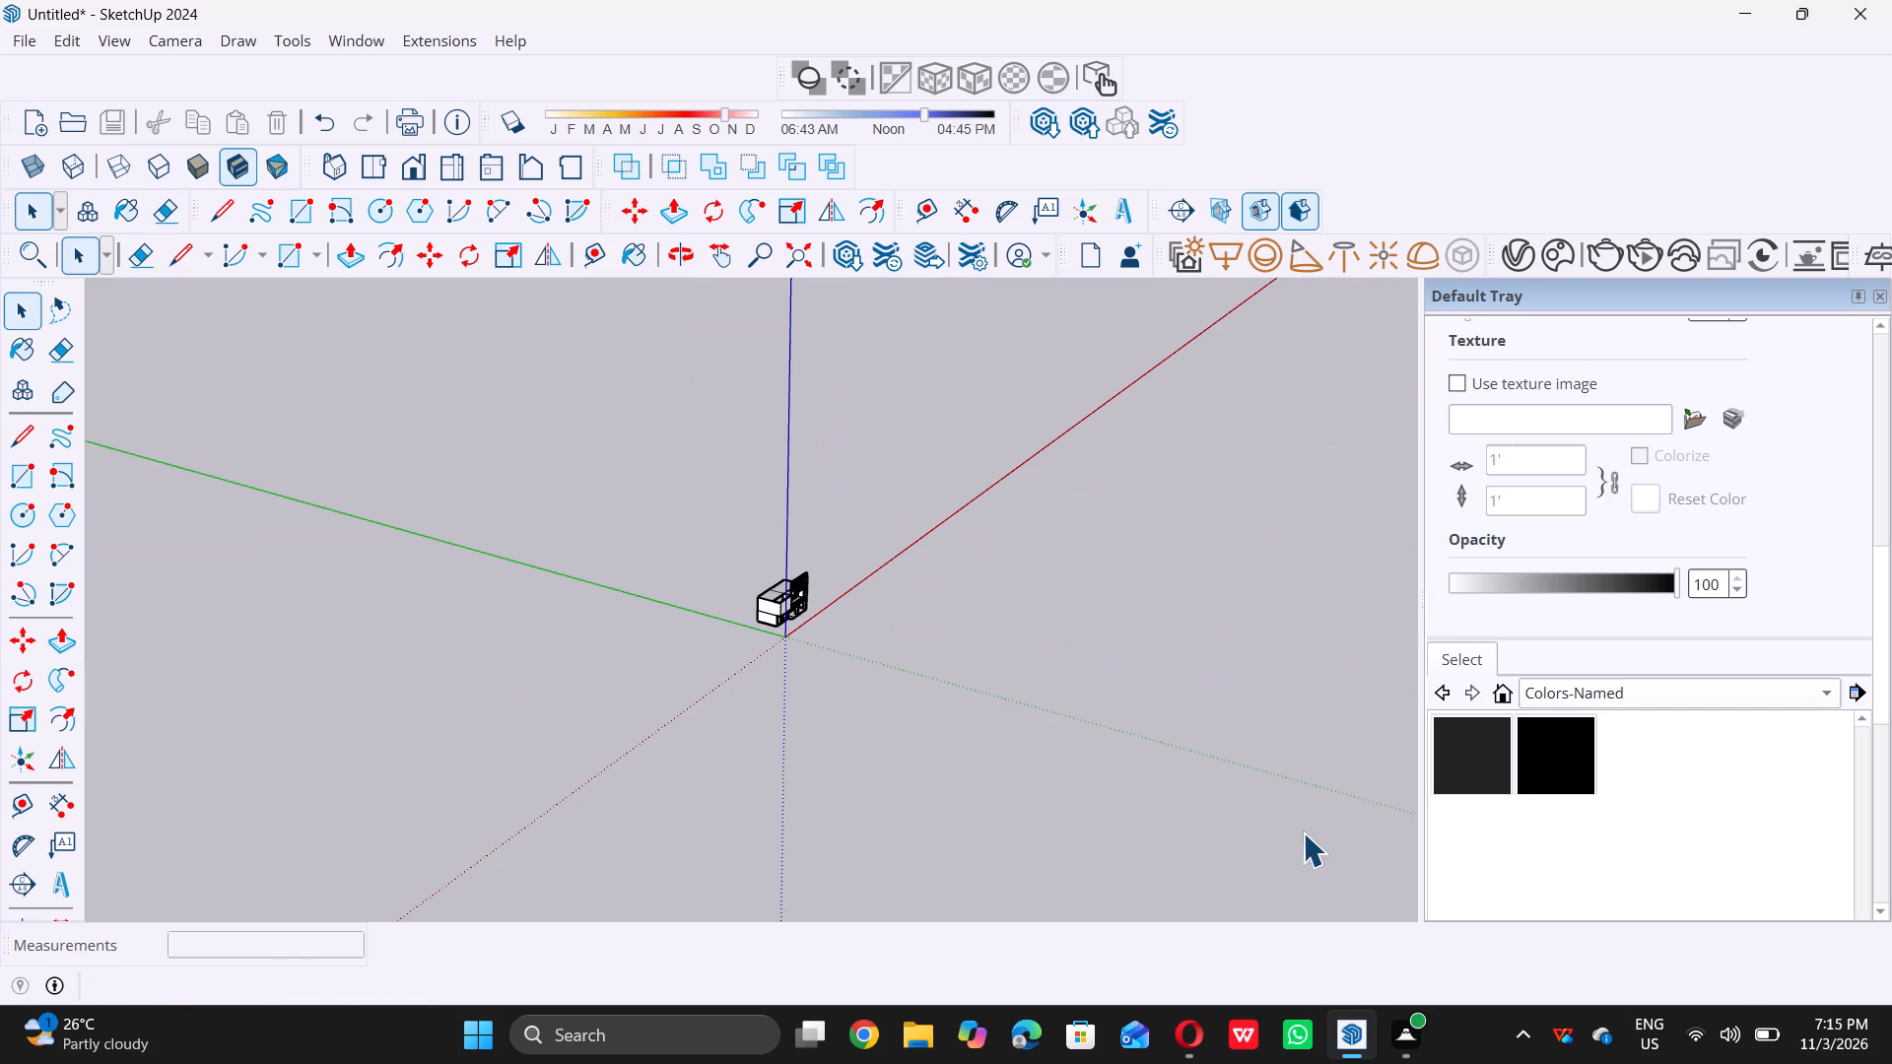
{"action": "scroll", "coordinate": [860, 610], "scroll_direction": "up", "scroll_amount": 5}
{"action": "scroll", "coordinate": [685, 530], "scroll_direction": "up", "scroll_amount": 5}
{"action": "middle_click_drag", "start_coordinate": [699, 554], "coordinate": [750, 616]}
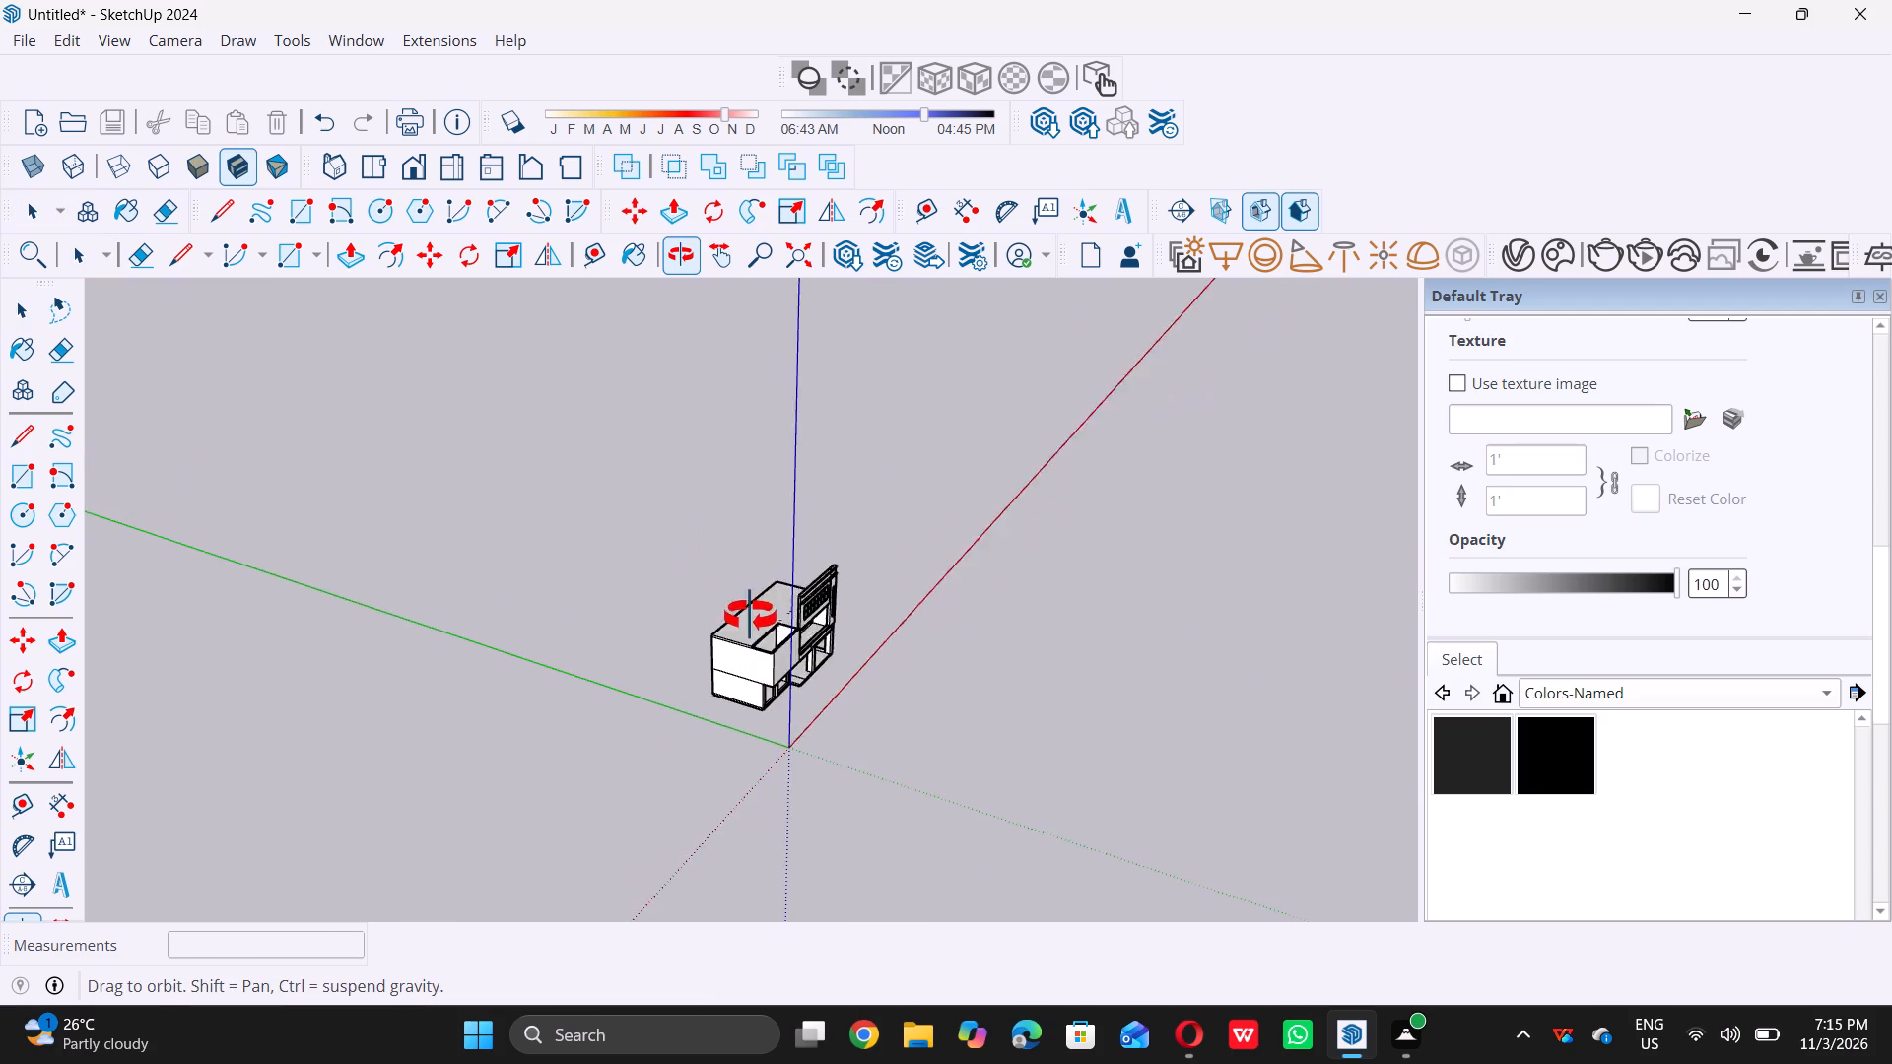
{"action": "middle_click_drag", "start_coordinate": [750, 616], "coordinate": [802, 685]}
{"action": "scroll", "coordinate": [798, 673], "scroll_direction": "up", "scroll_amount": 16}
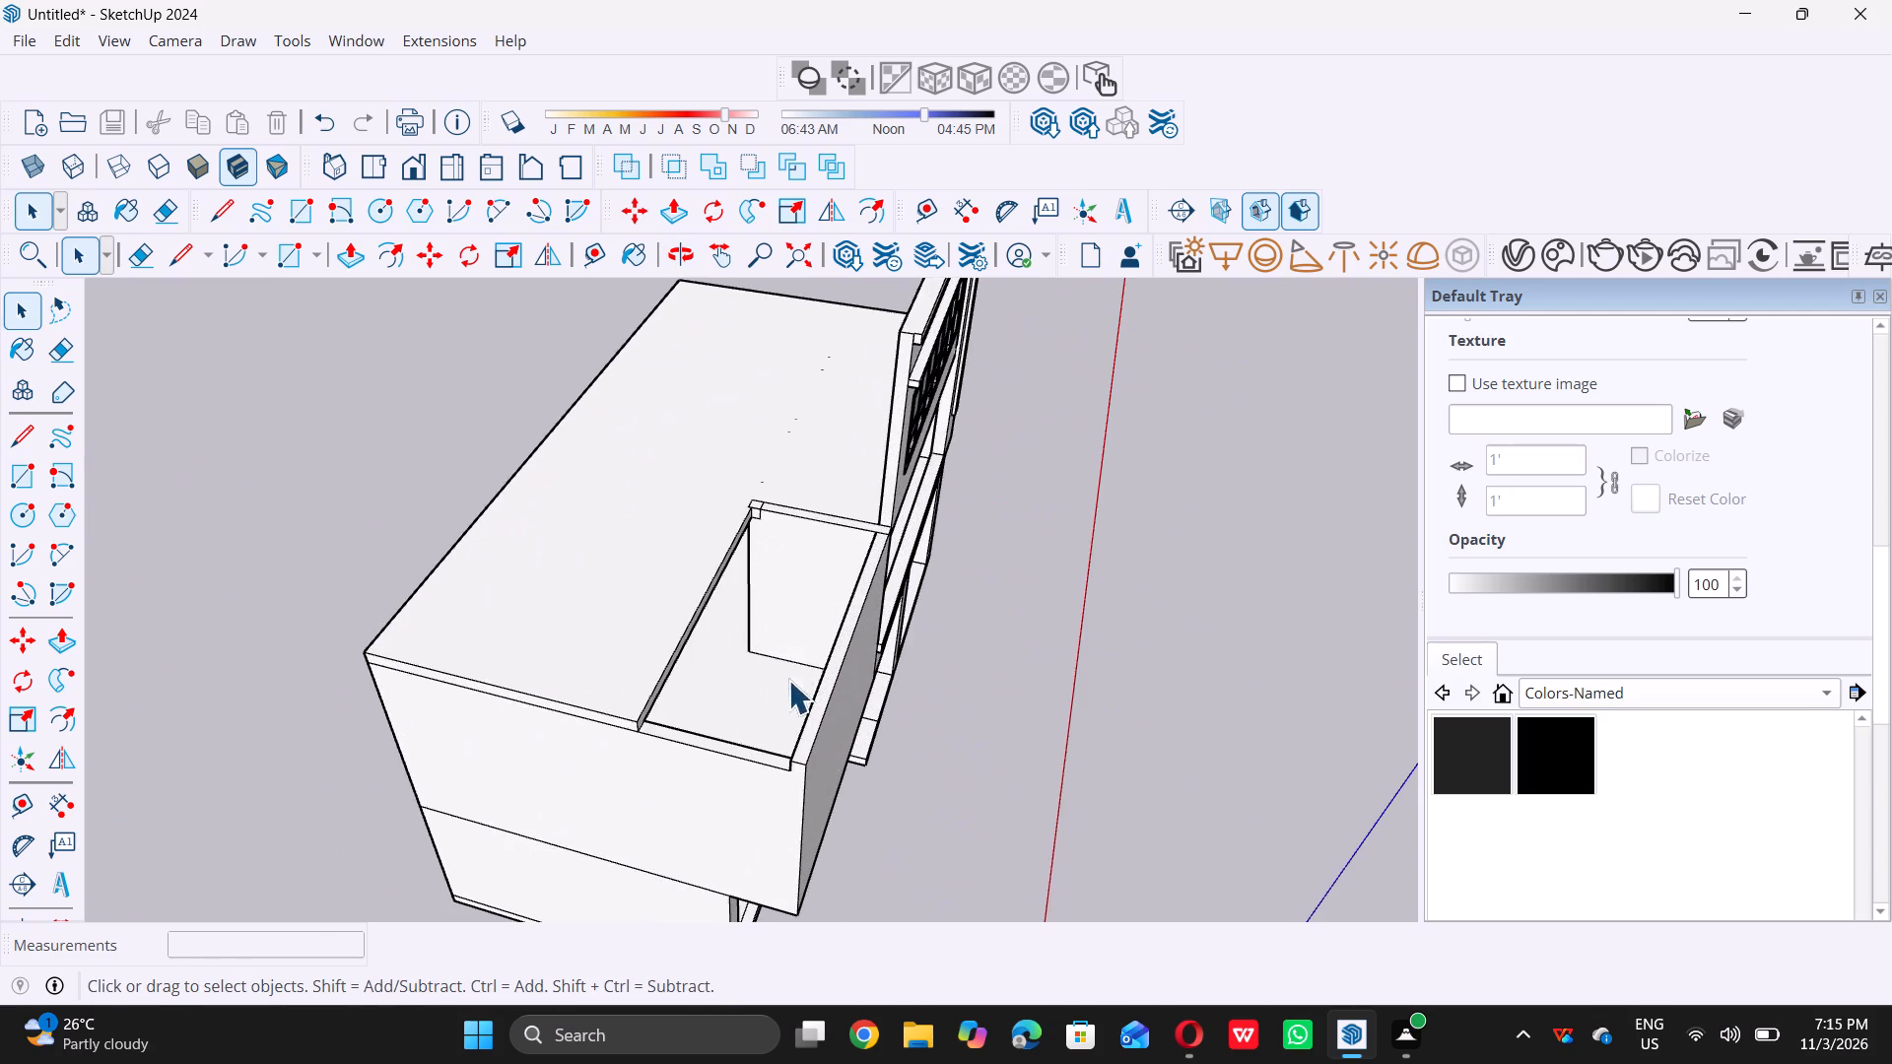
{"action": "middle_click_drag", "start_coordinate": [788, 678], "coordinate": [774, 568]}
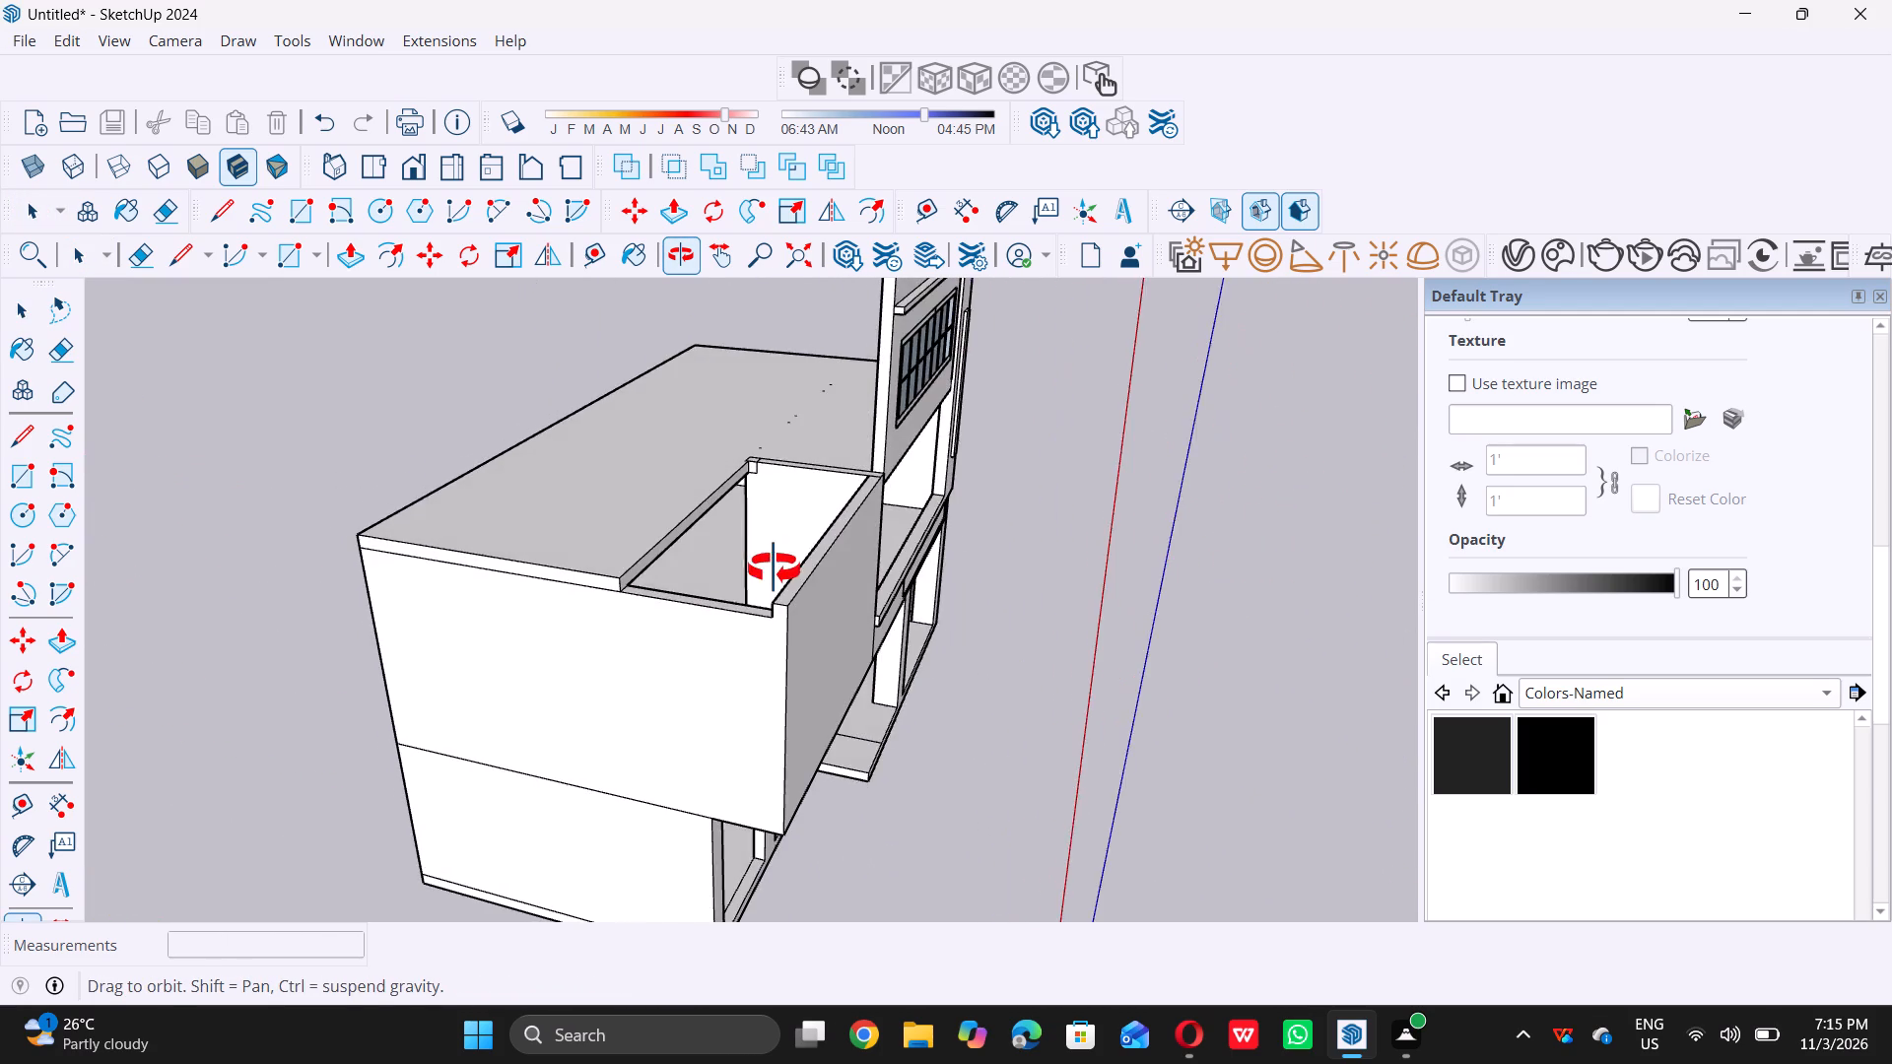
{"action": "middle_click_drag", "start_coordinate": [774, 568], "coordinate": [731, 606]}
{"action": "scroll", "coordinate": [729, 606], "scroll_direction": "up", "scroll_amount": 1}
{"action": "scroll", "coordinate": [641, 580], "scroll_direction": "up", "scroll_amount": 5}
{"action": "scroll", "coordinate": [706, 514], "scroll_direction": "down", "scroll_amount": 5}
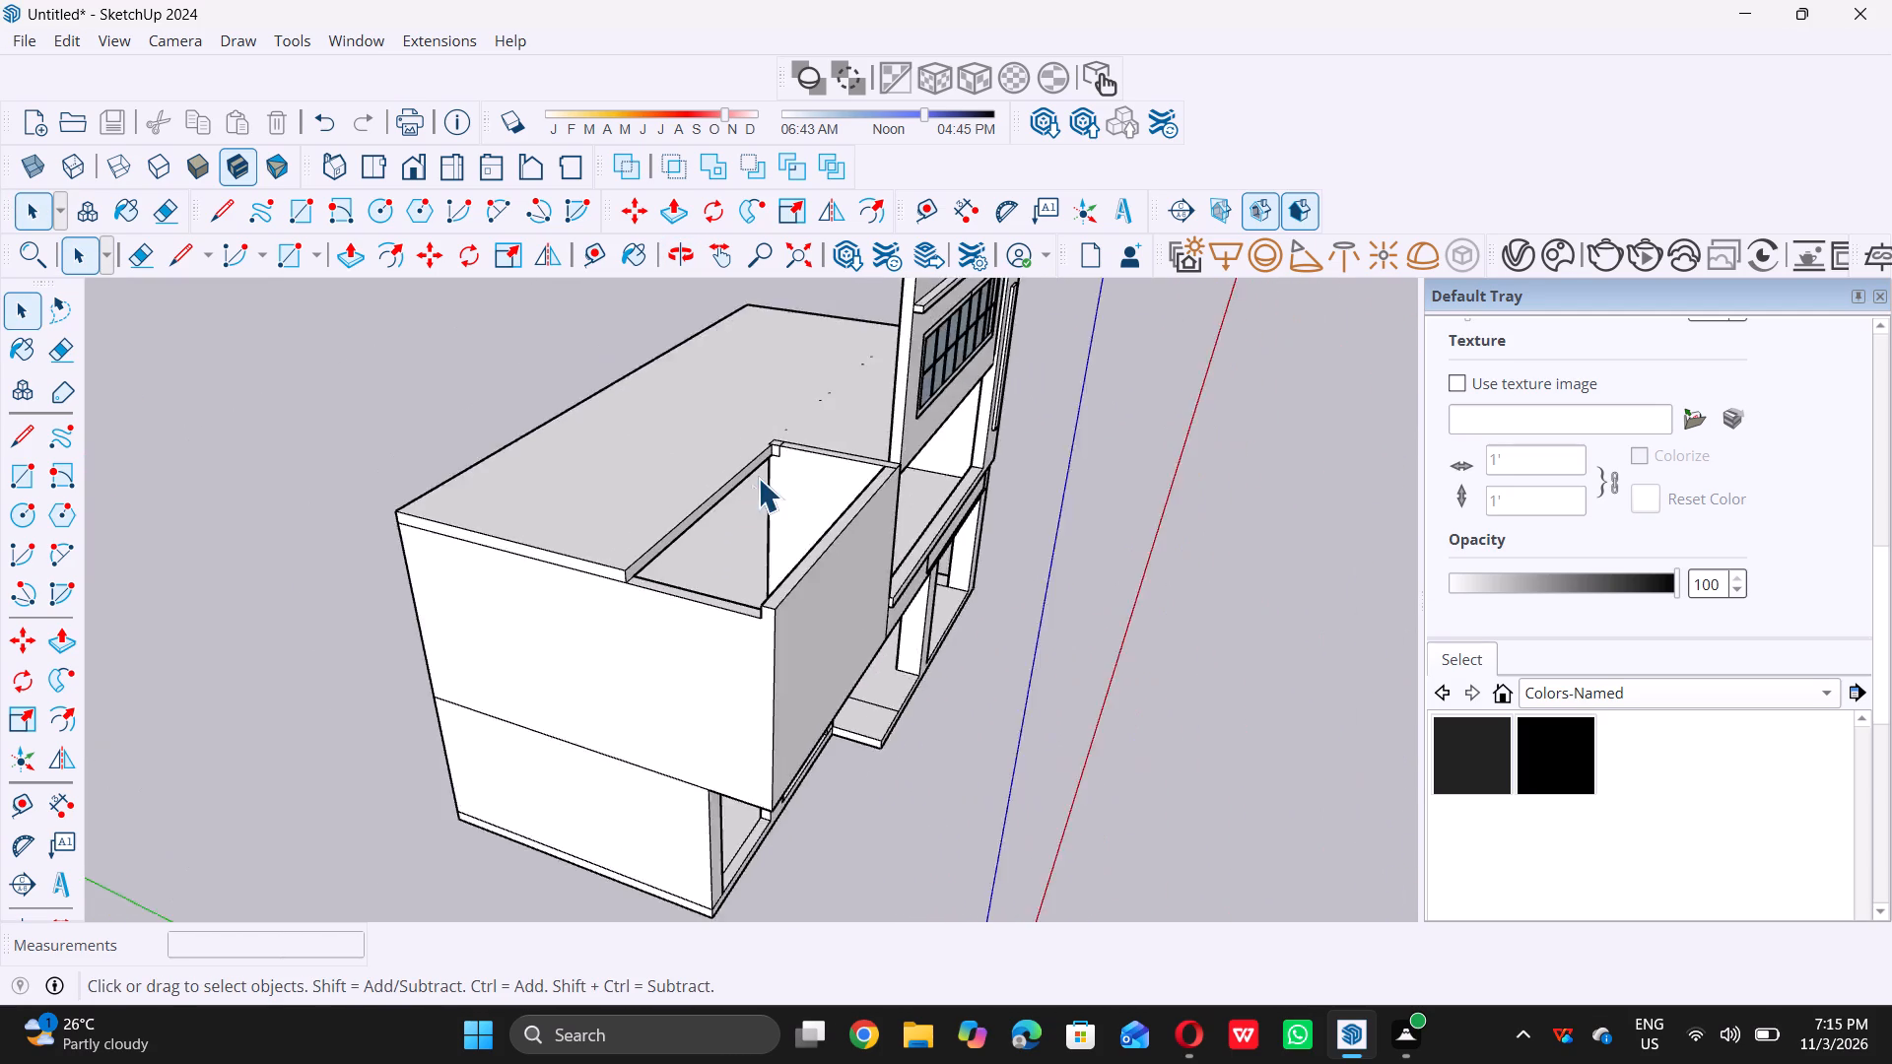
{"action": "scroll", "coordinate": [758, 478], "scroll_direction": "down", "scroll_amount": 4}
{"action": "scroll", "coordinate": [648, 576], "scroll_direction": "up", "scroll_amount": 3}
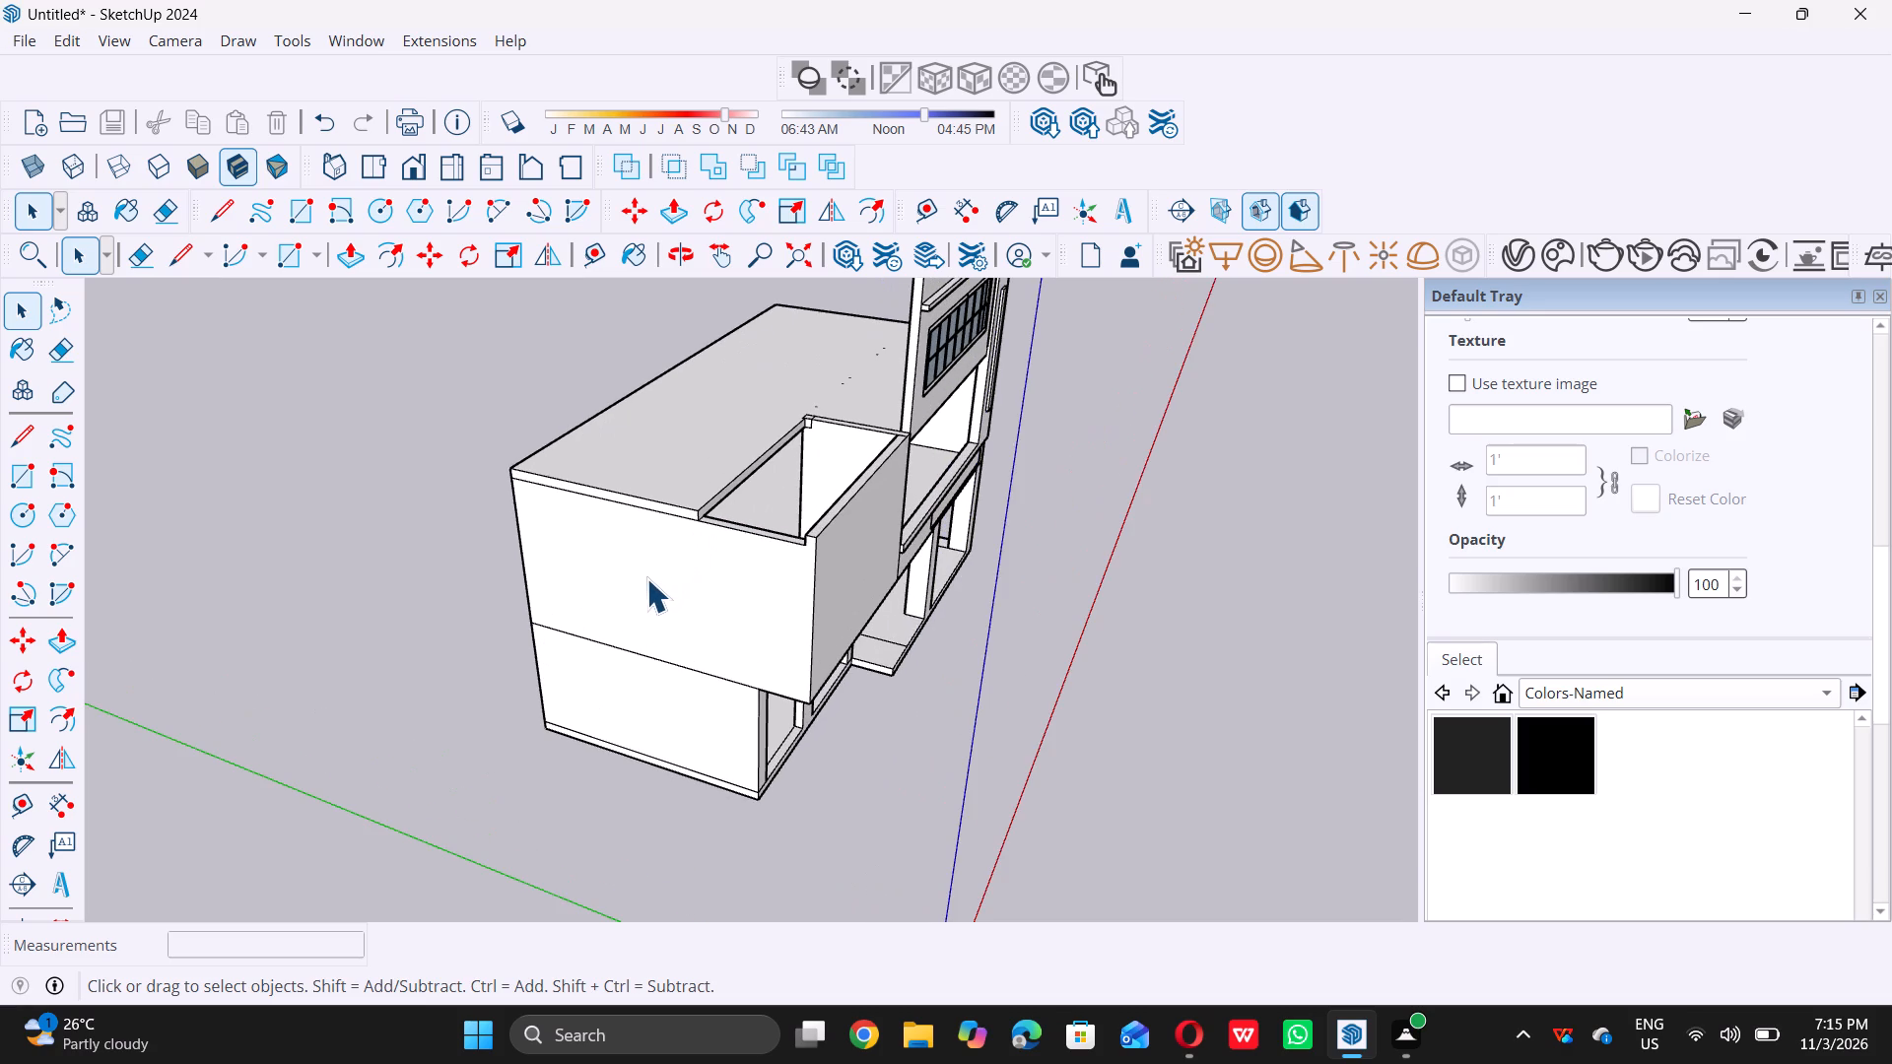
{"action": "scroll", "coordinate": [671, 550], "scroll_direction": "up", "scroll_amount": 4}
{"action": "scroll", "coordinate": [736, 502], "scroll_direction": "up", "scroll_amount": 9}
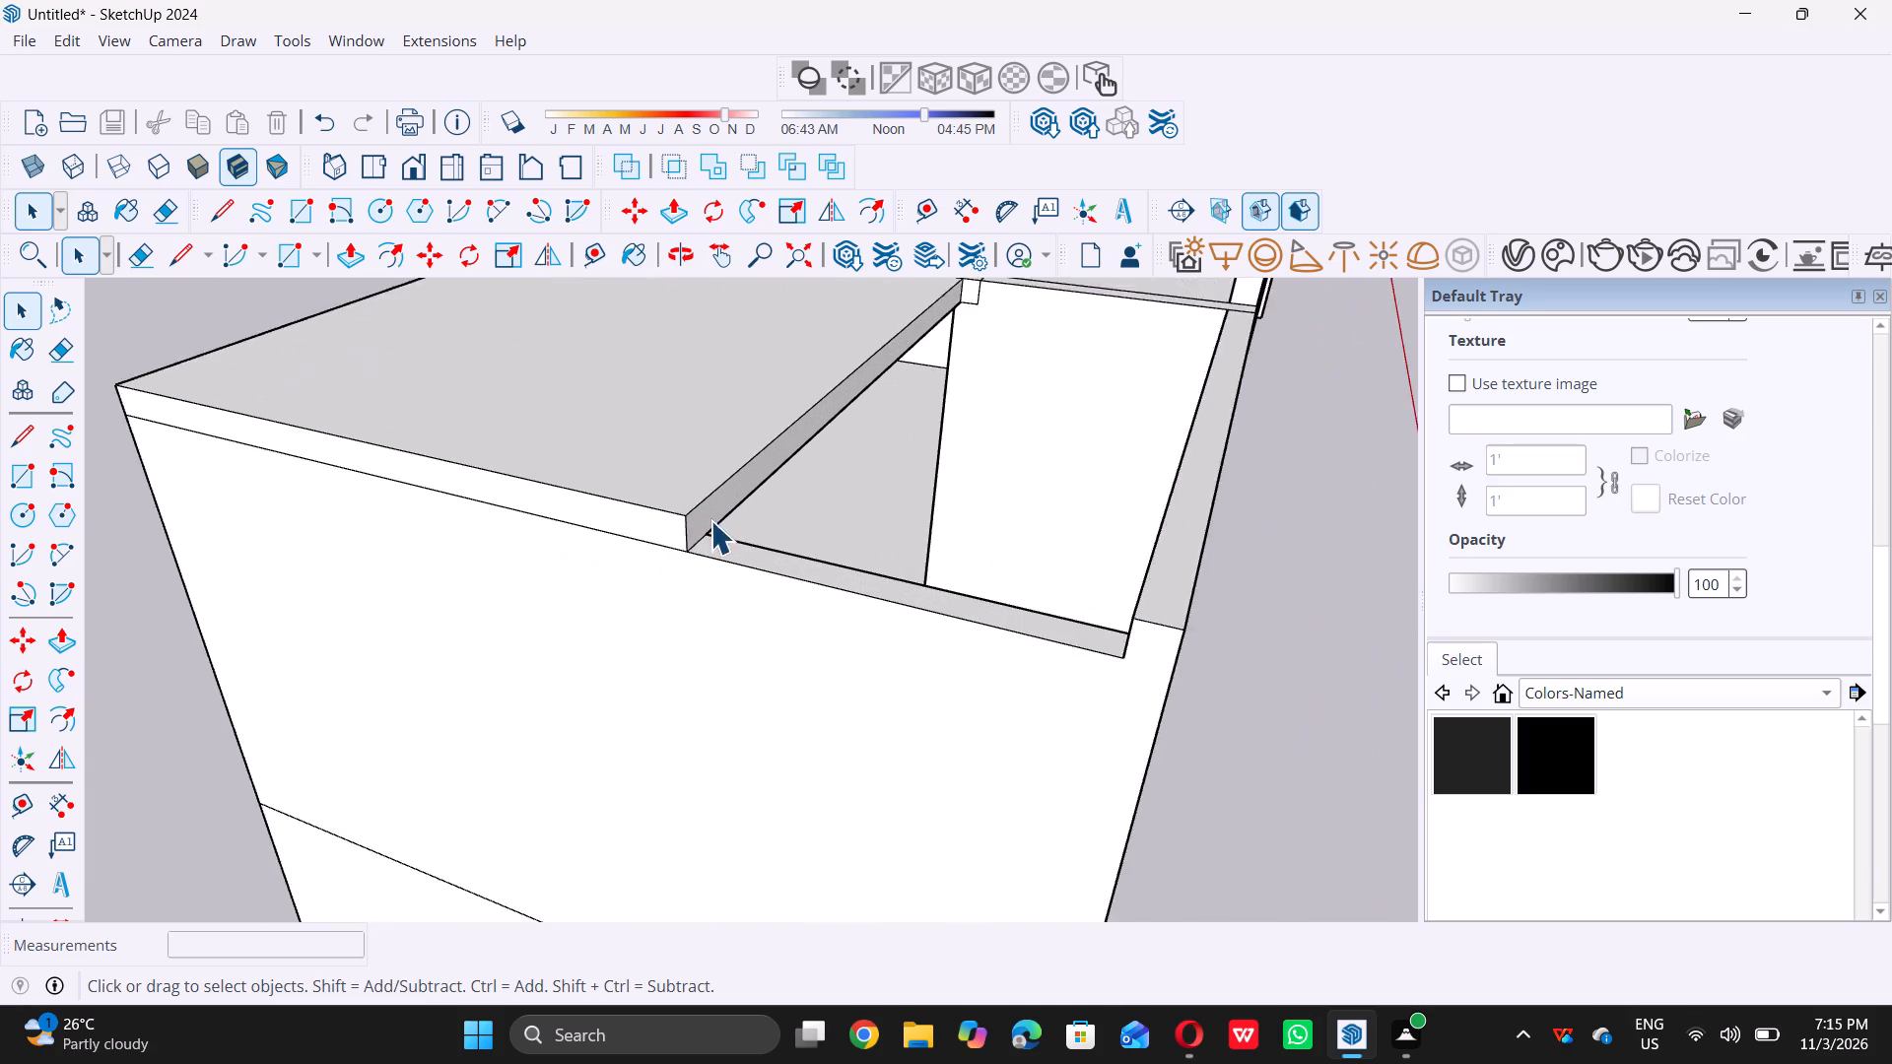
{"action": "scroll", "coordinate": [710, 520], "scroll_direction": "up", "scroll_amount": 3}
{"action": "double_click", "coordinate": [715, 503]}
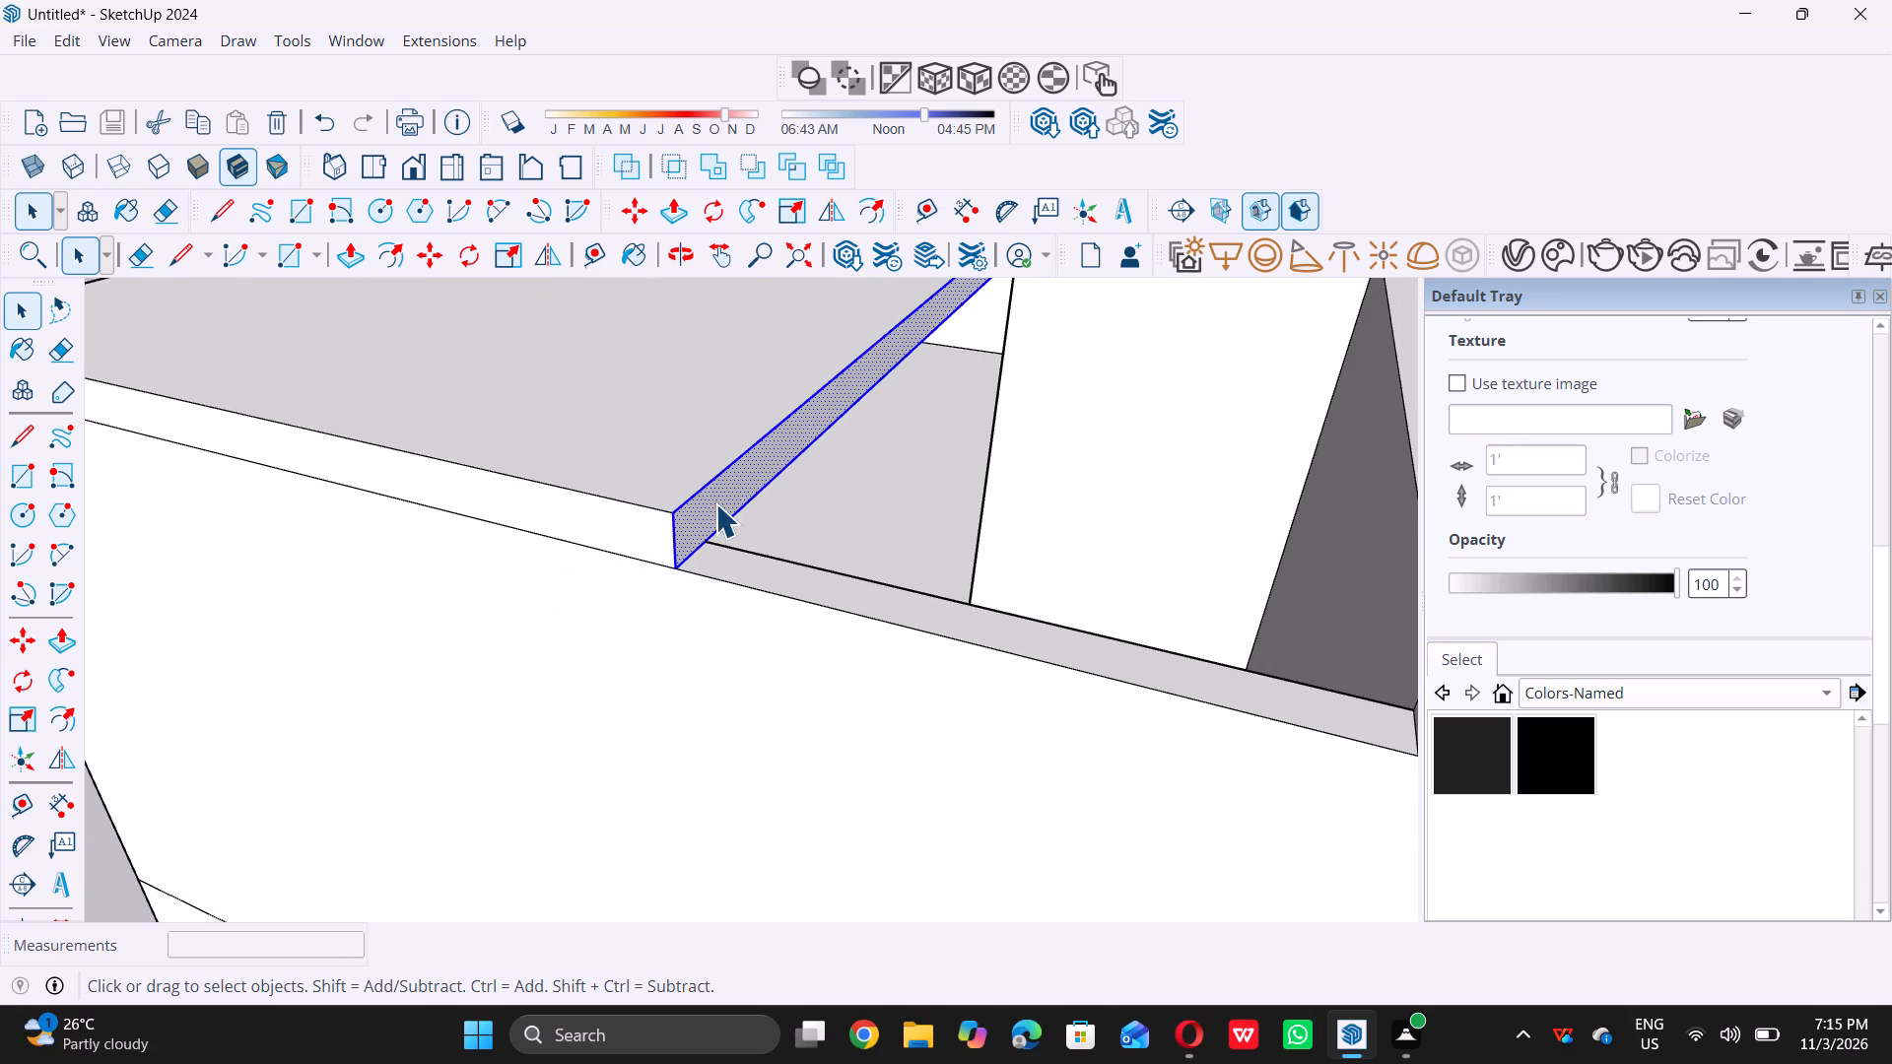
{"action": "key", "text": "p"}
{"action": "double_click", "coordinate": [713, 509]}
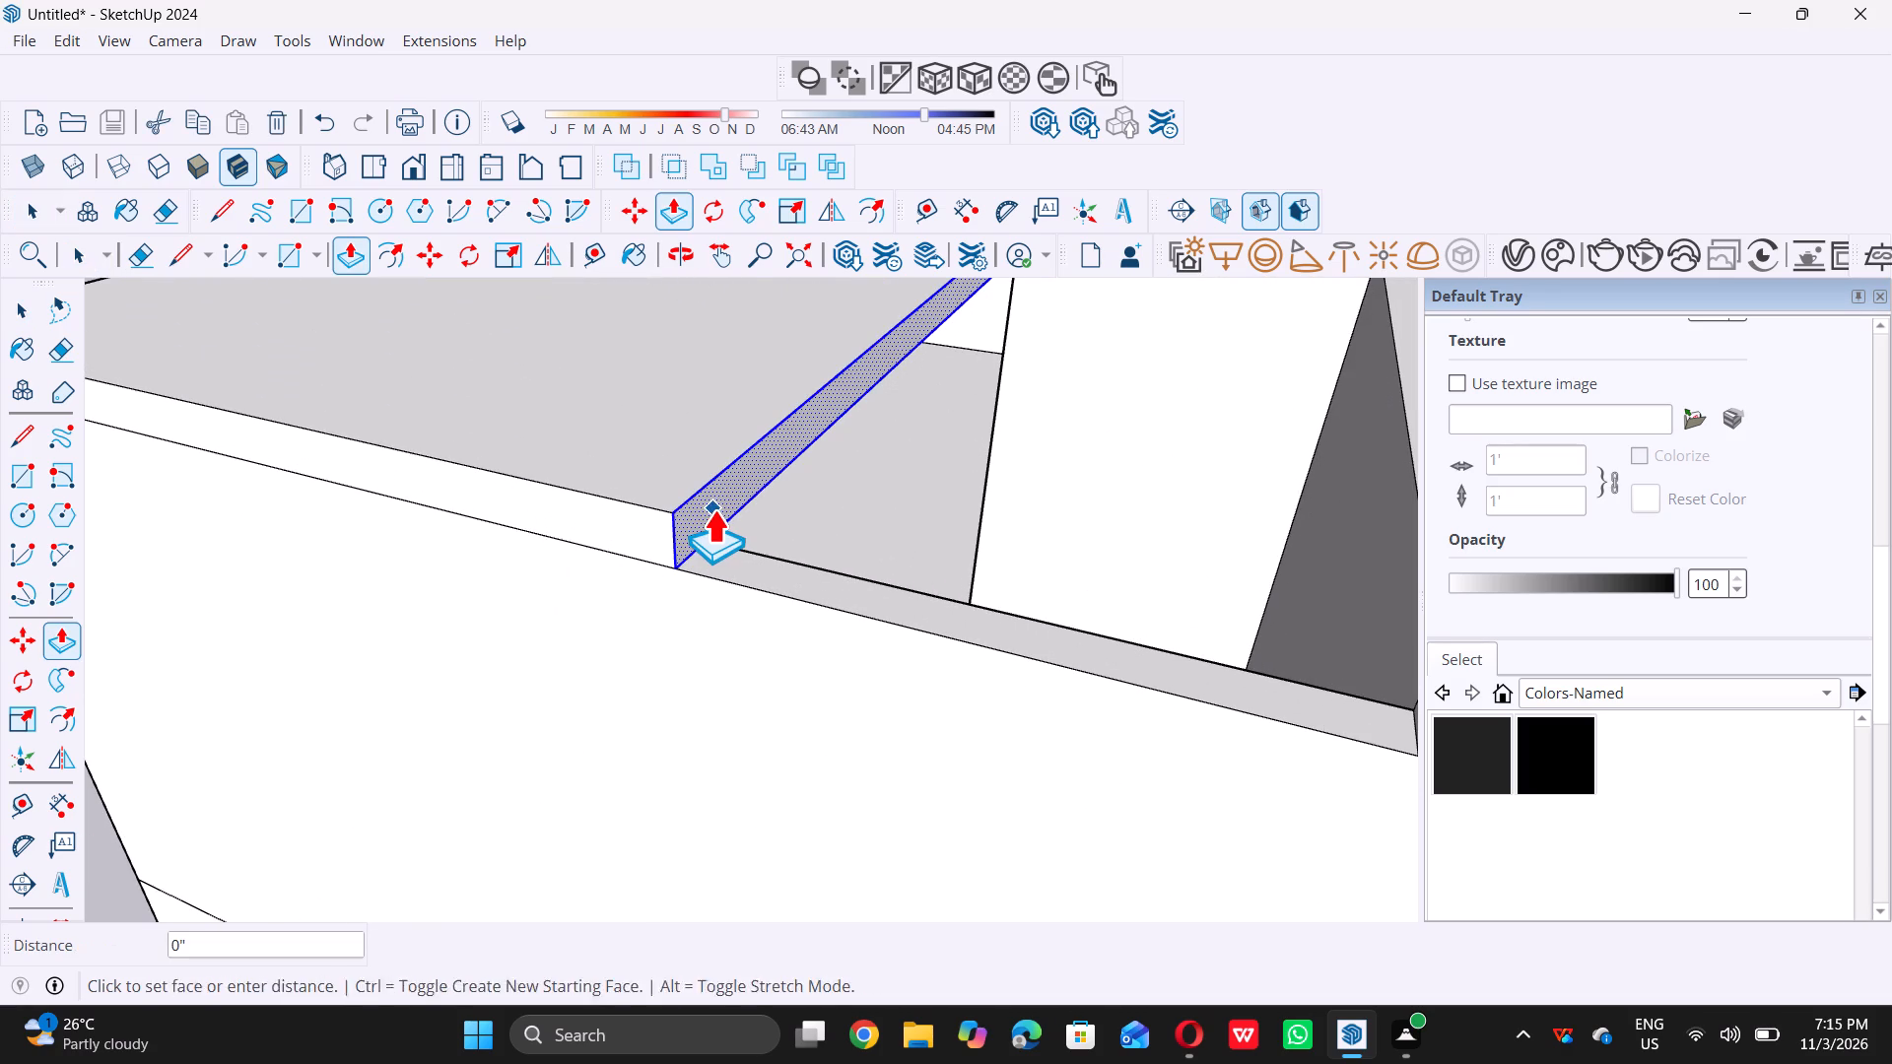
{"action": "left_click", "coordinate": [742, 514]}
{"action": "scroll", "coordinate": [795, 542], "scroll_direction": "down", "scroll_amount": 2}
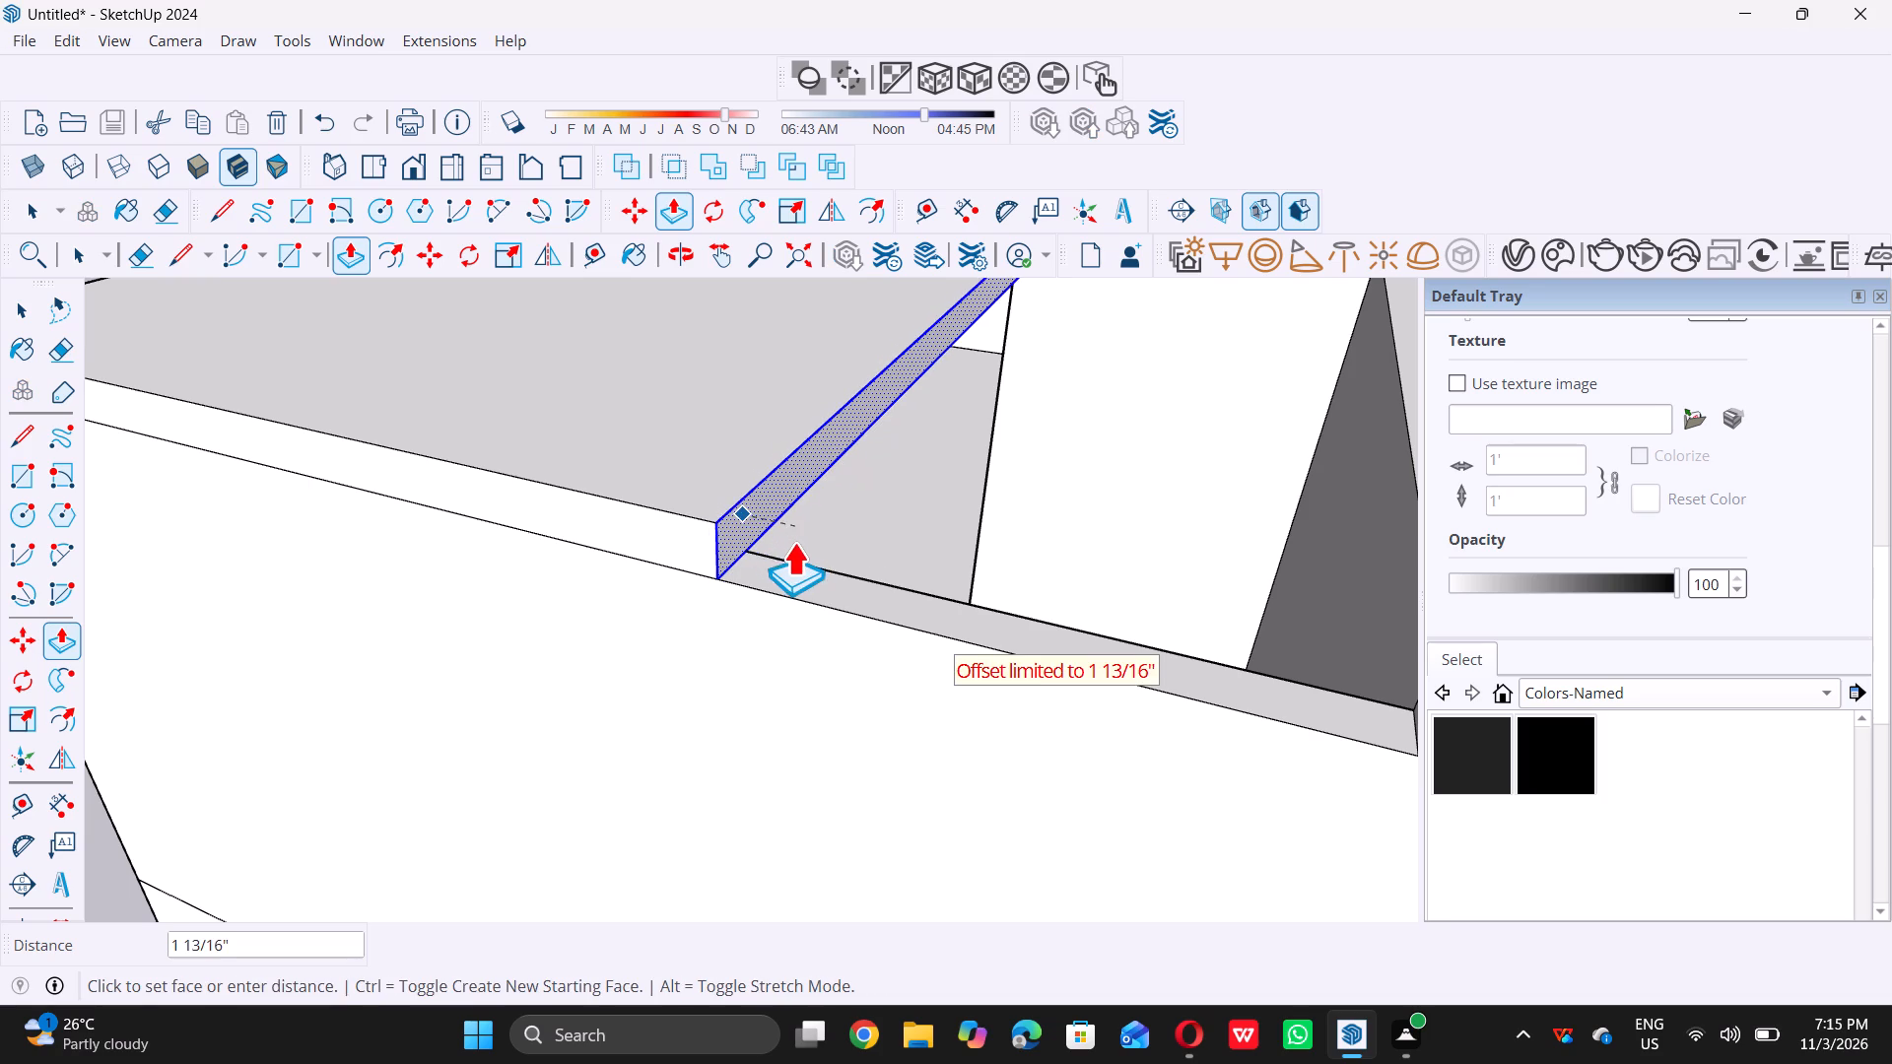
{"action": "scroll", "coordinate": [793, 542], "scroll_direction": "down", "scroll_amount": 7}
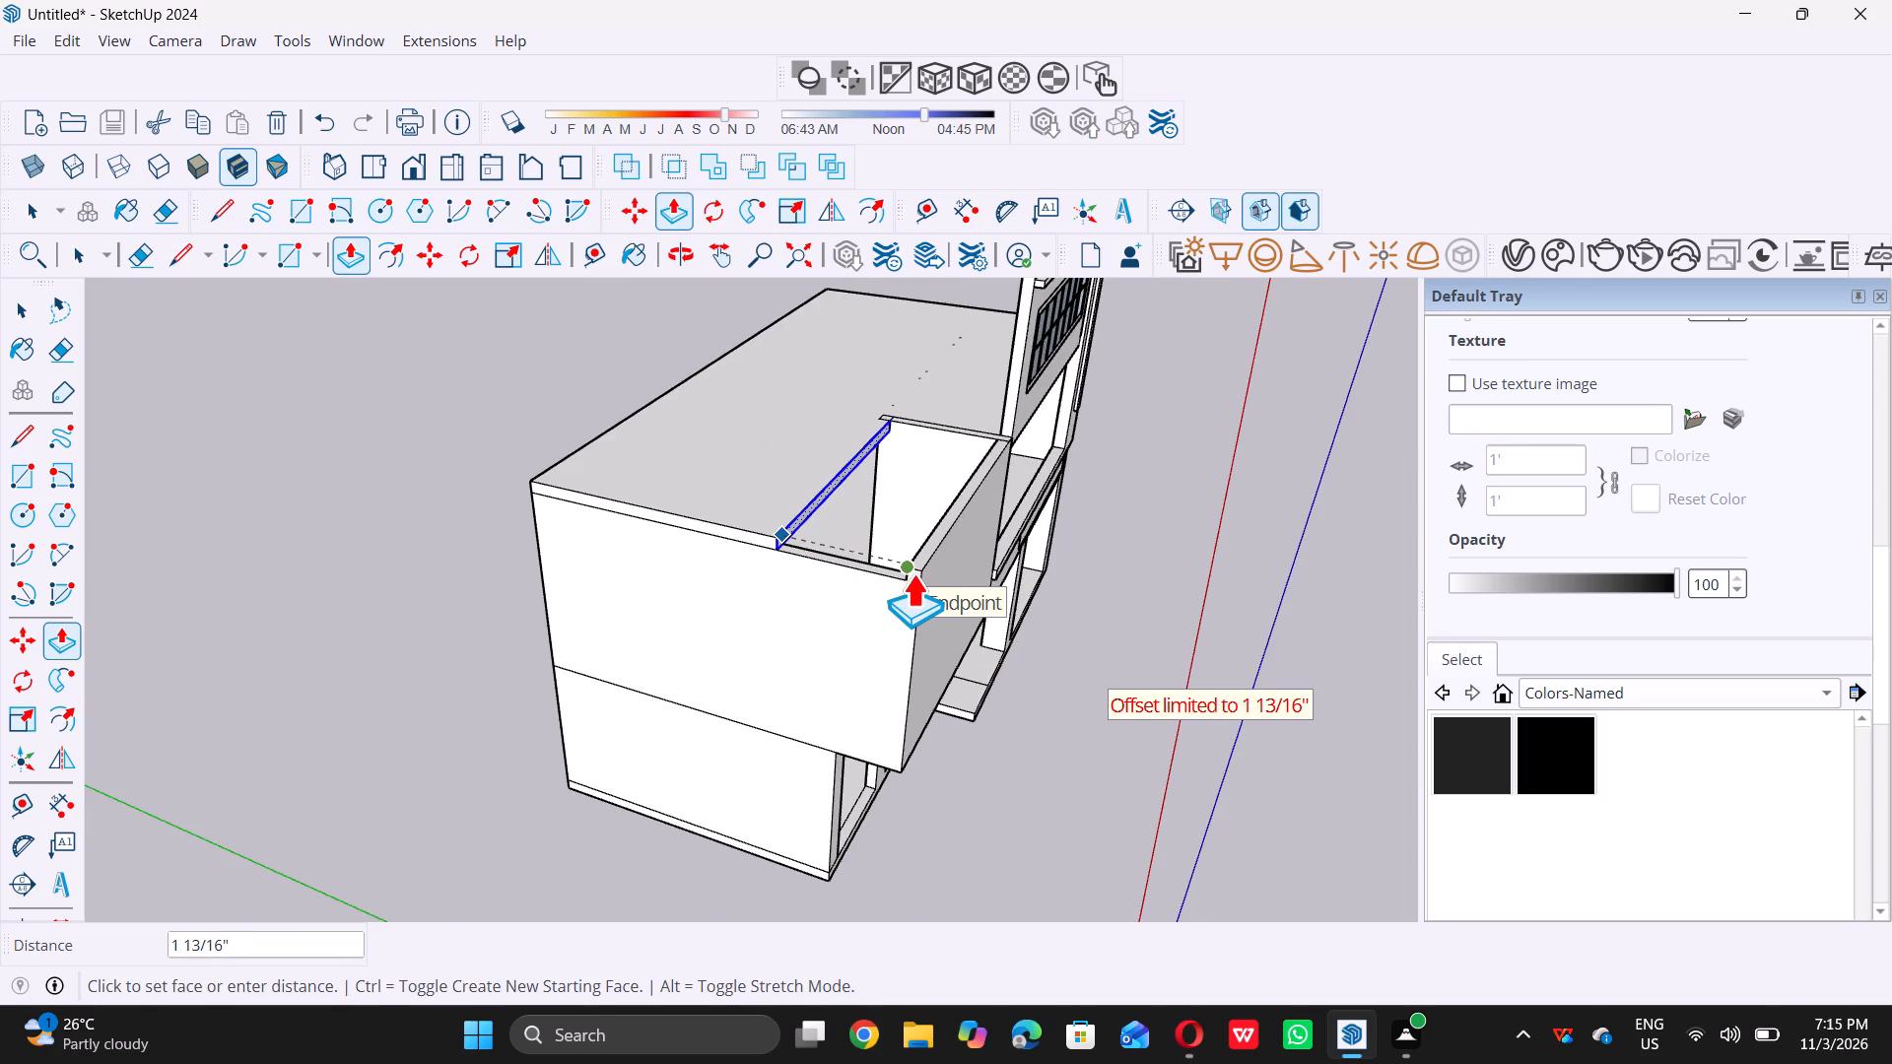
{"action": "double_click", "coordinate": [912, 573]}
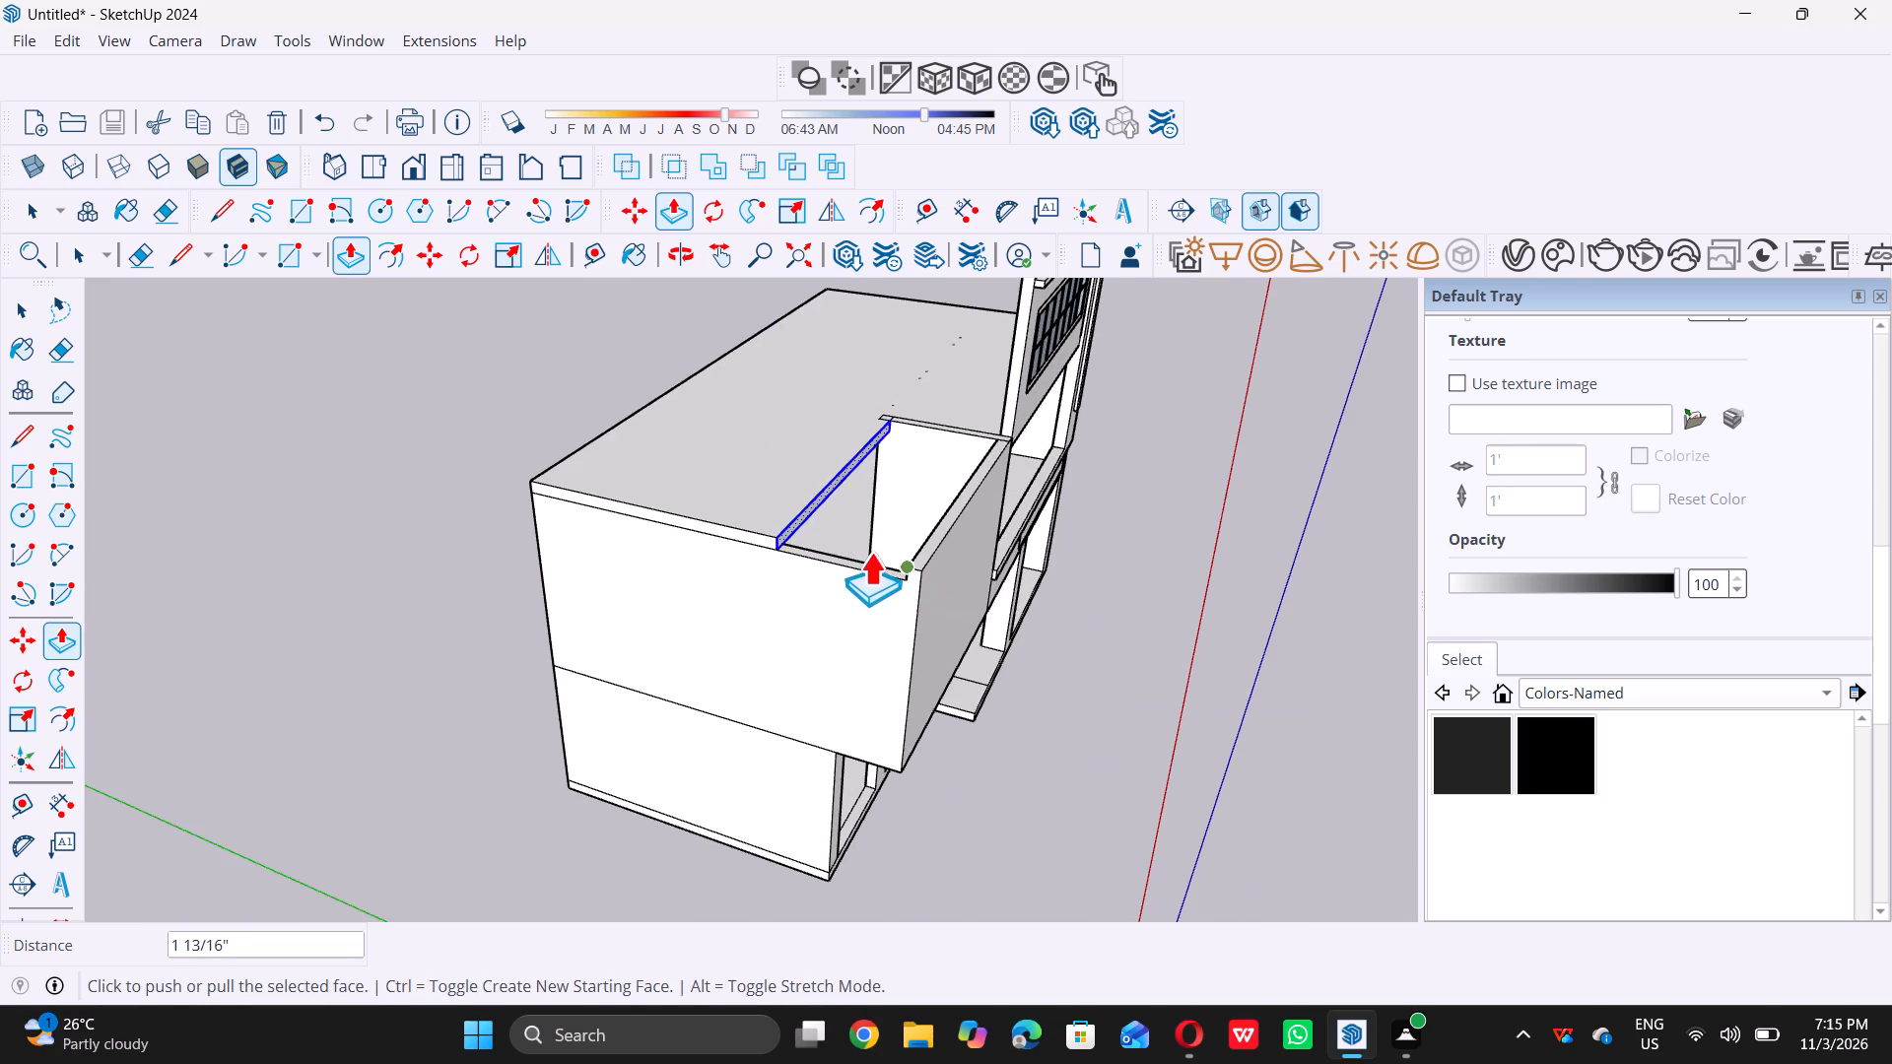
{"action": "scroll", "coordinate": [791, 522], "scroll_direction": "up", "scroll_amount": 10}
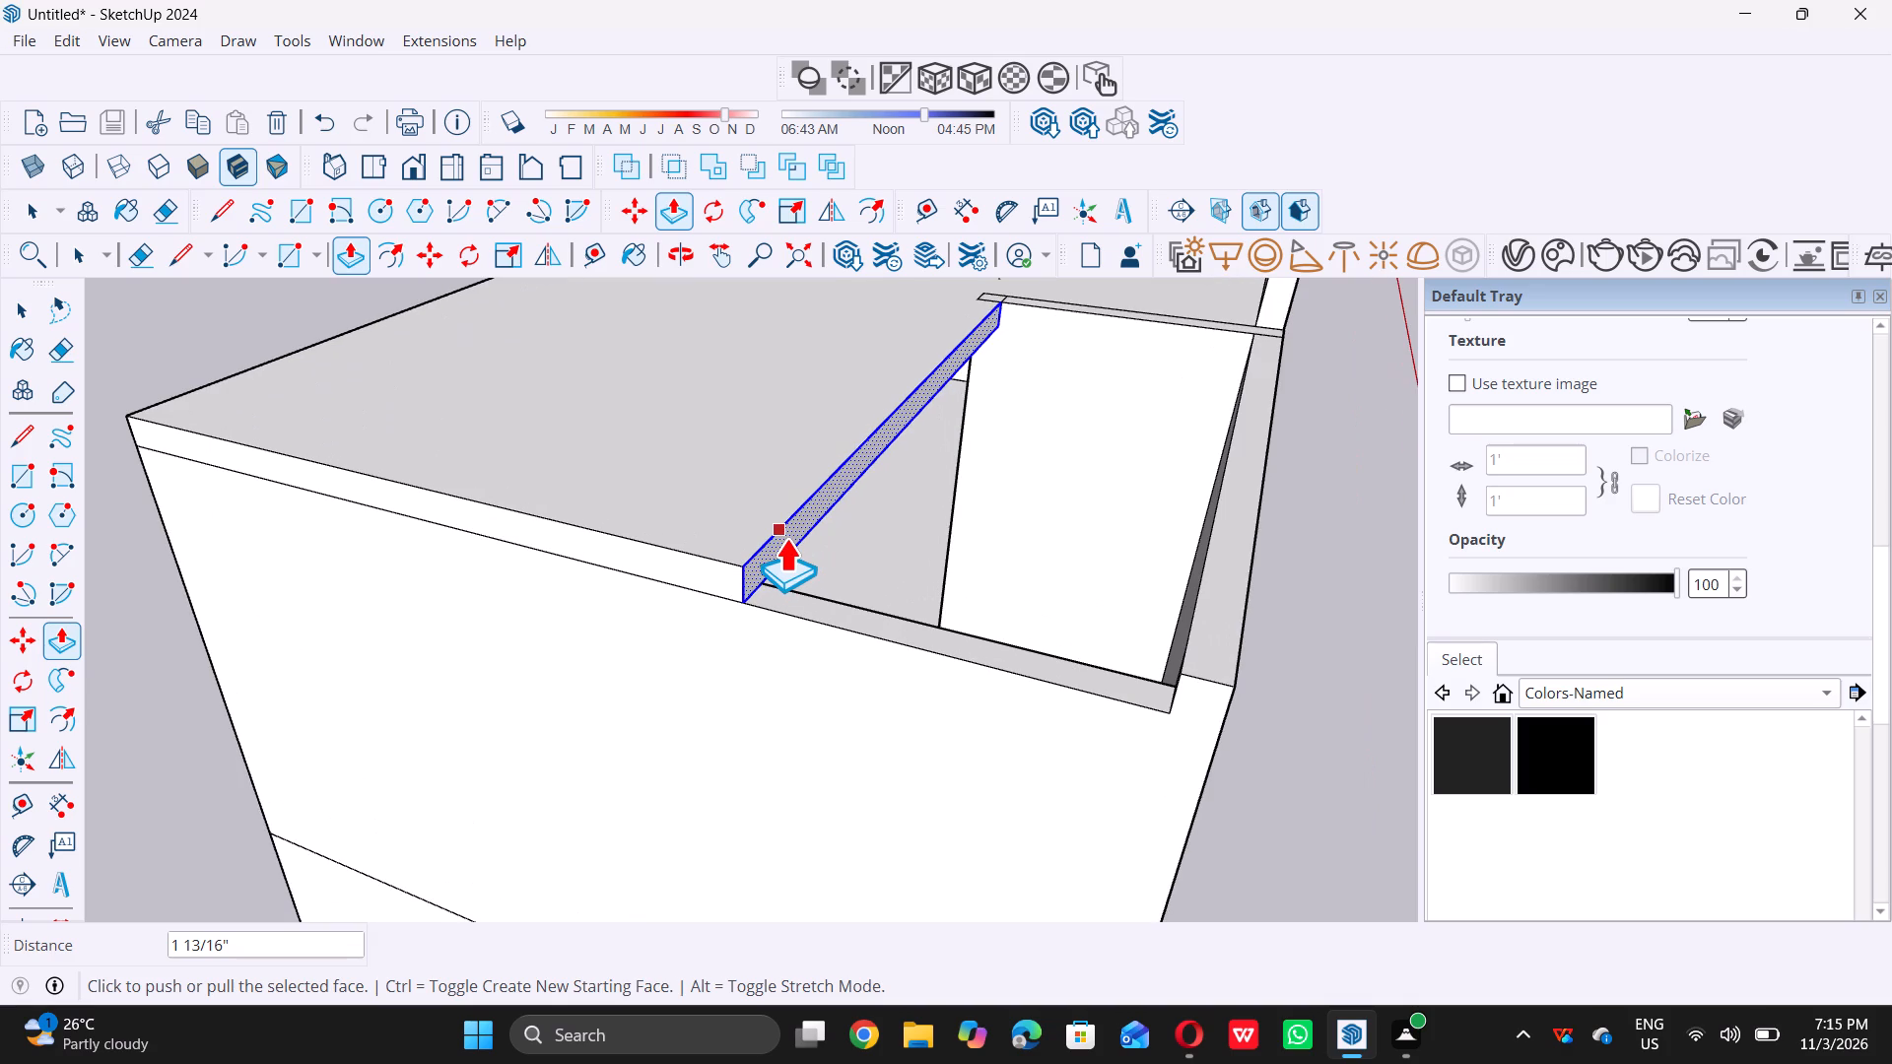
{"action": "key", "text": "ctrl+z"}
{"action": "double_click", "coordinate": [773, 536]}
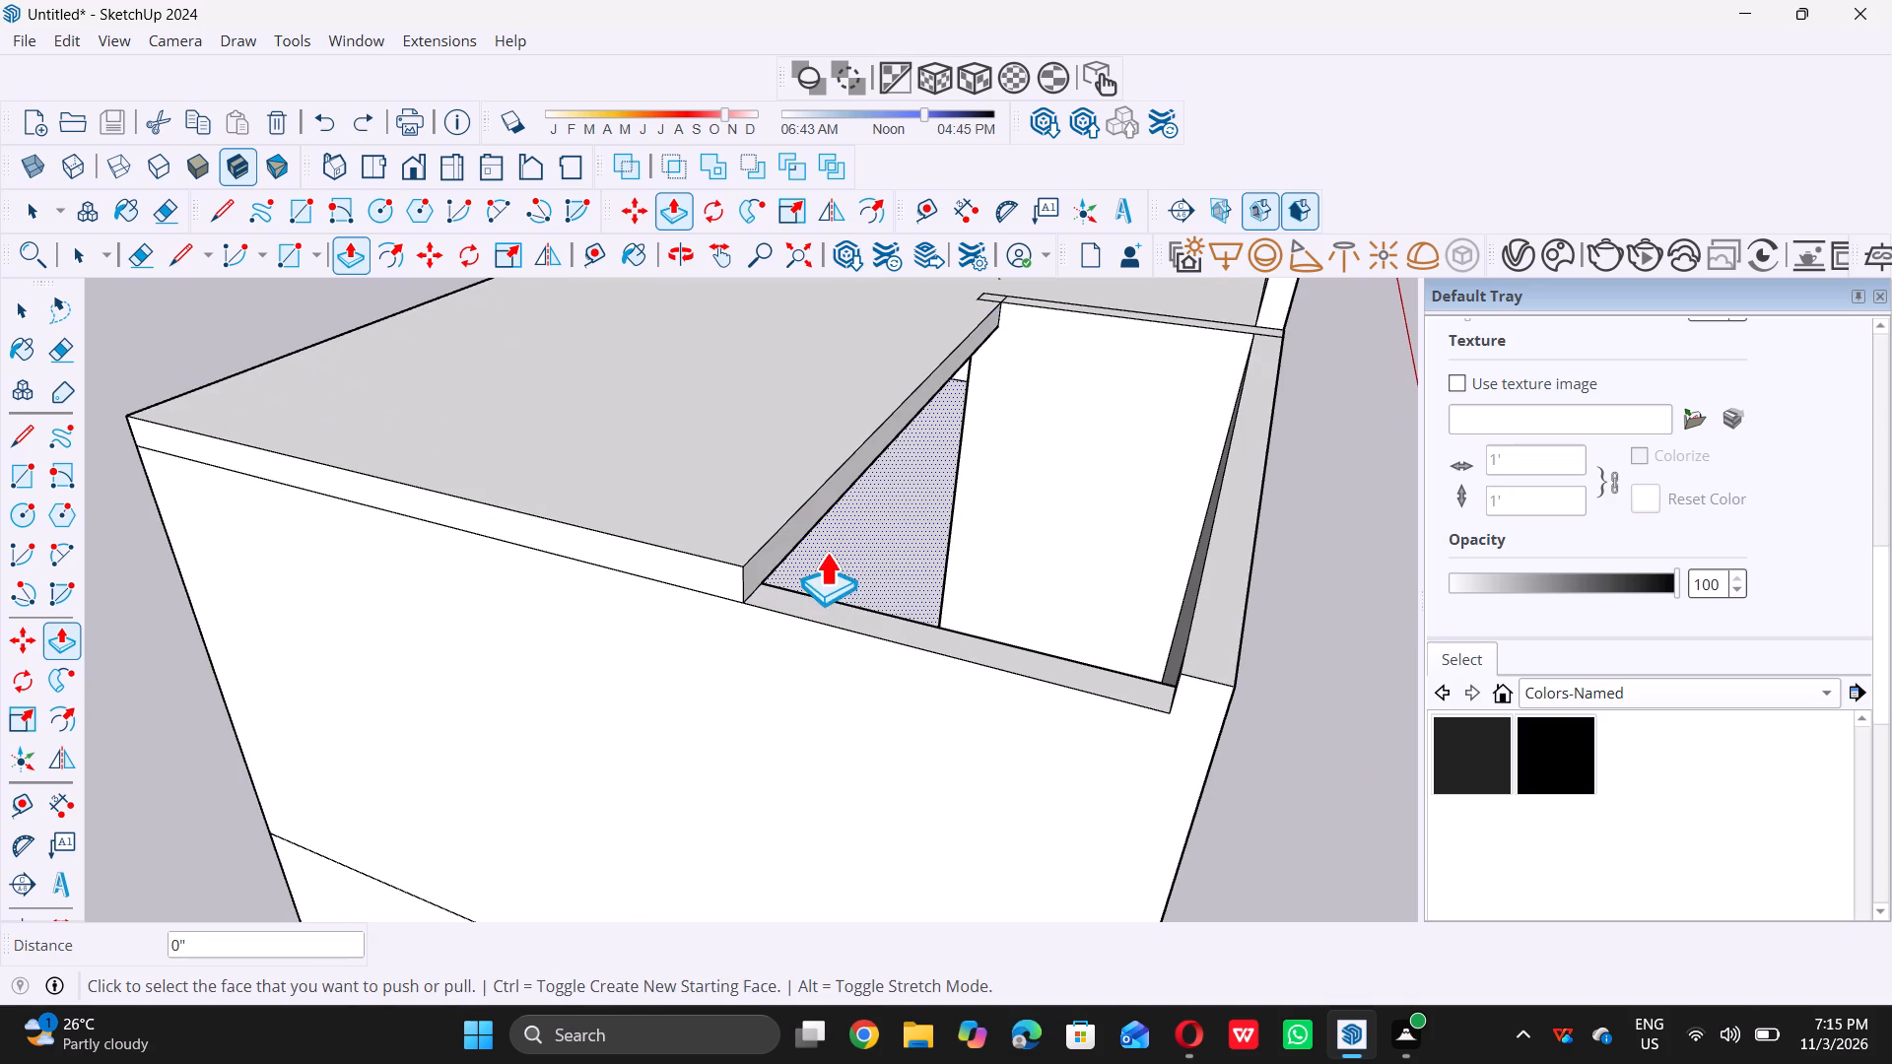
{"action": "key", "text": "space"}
Push/Pull the roof slab's edge face about 6' 9 9/16" to the raised front wall, closing the roof opening over the lower block.
{"action": "scroll", "coordinate": [756, 534], "scroll_direction": "down", "scroll_amount": 4}
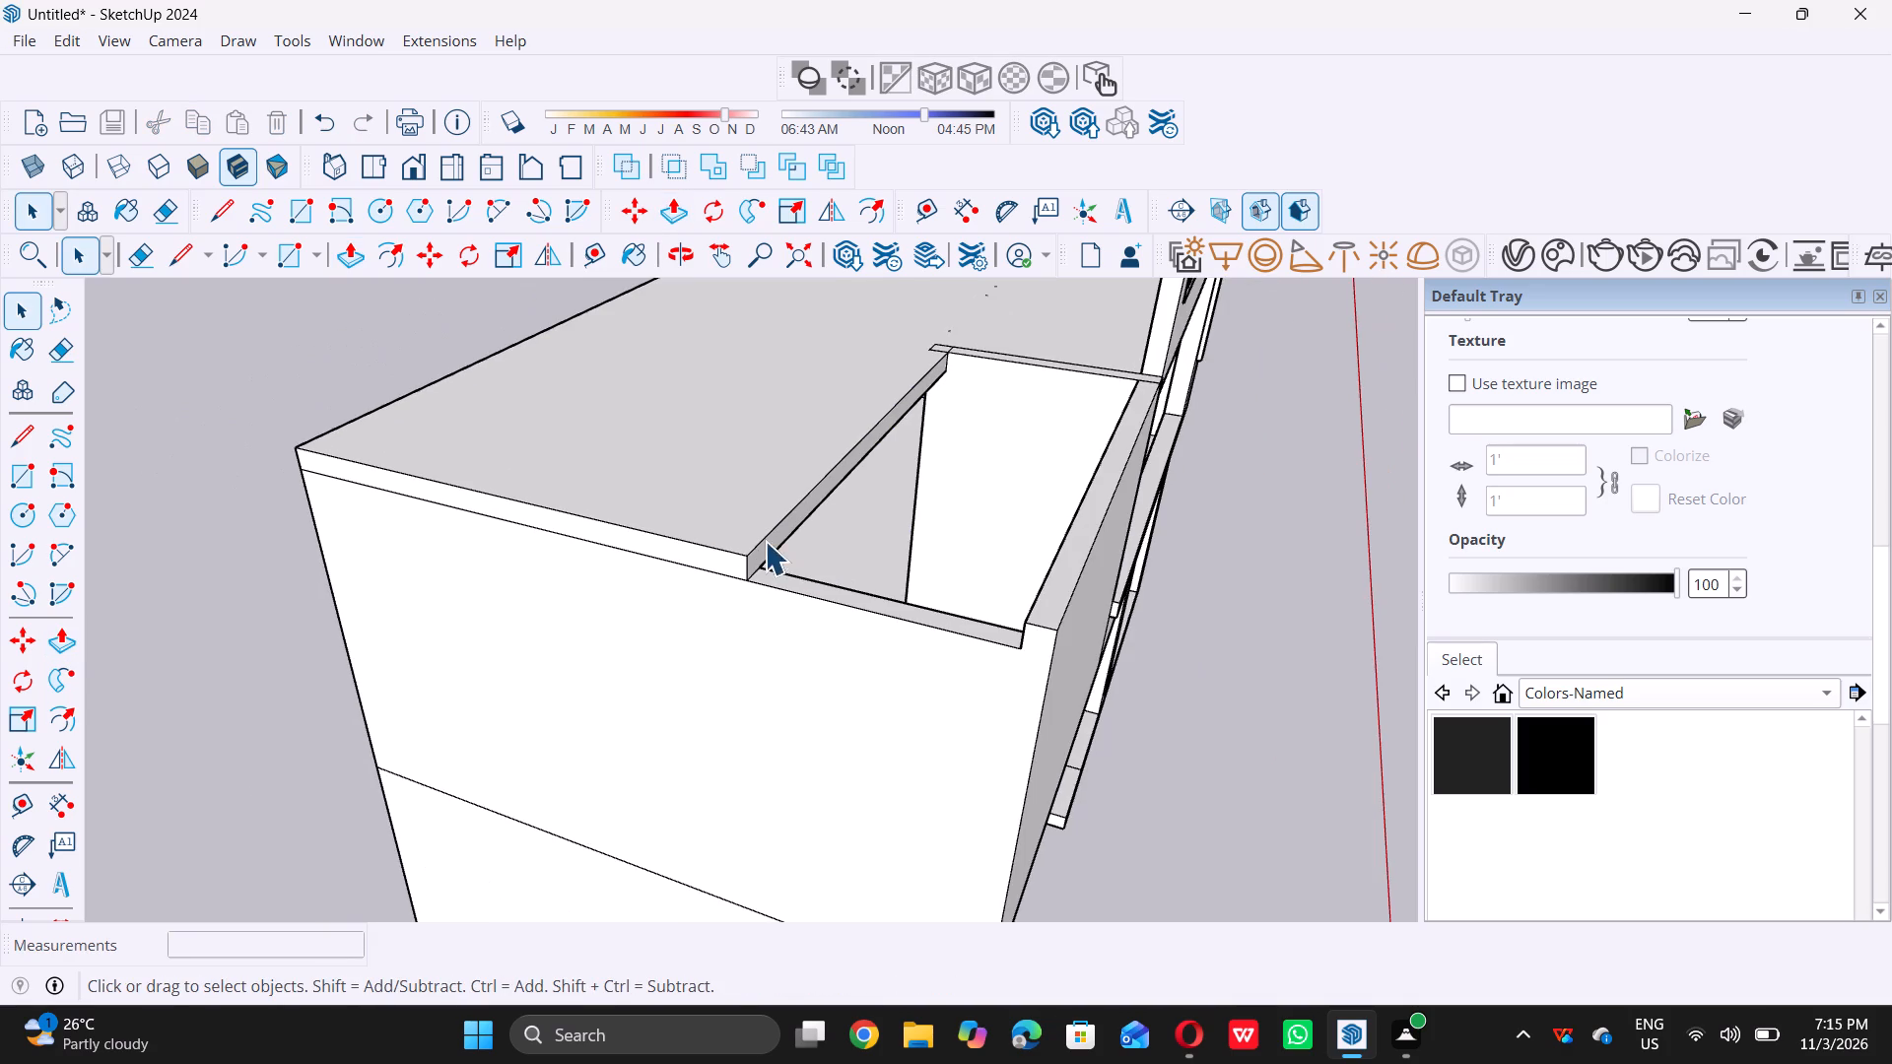
{"action": "scroll", "coordinate": [773, 563], "scroll_direction": "up", "scroll_amount": 5}
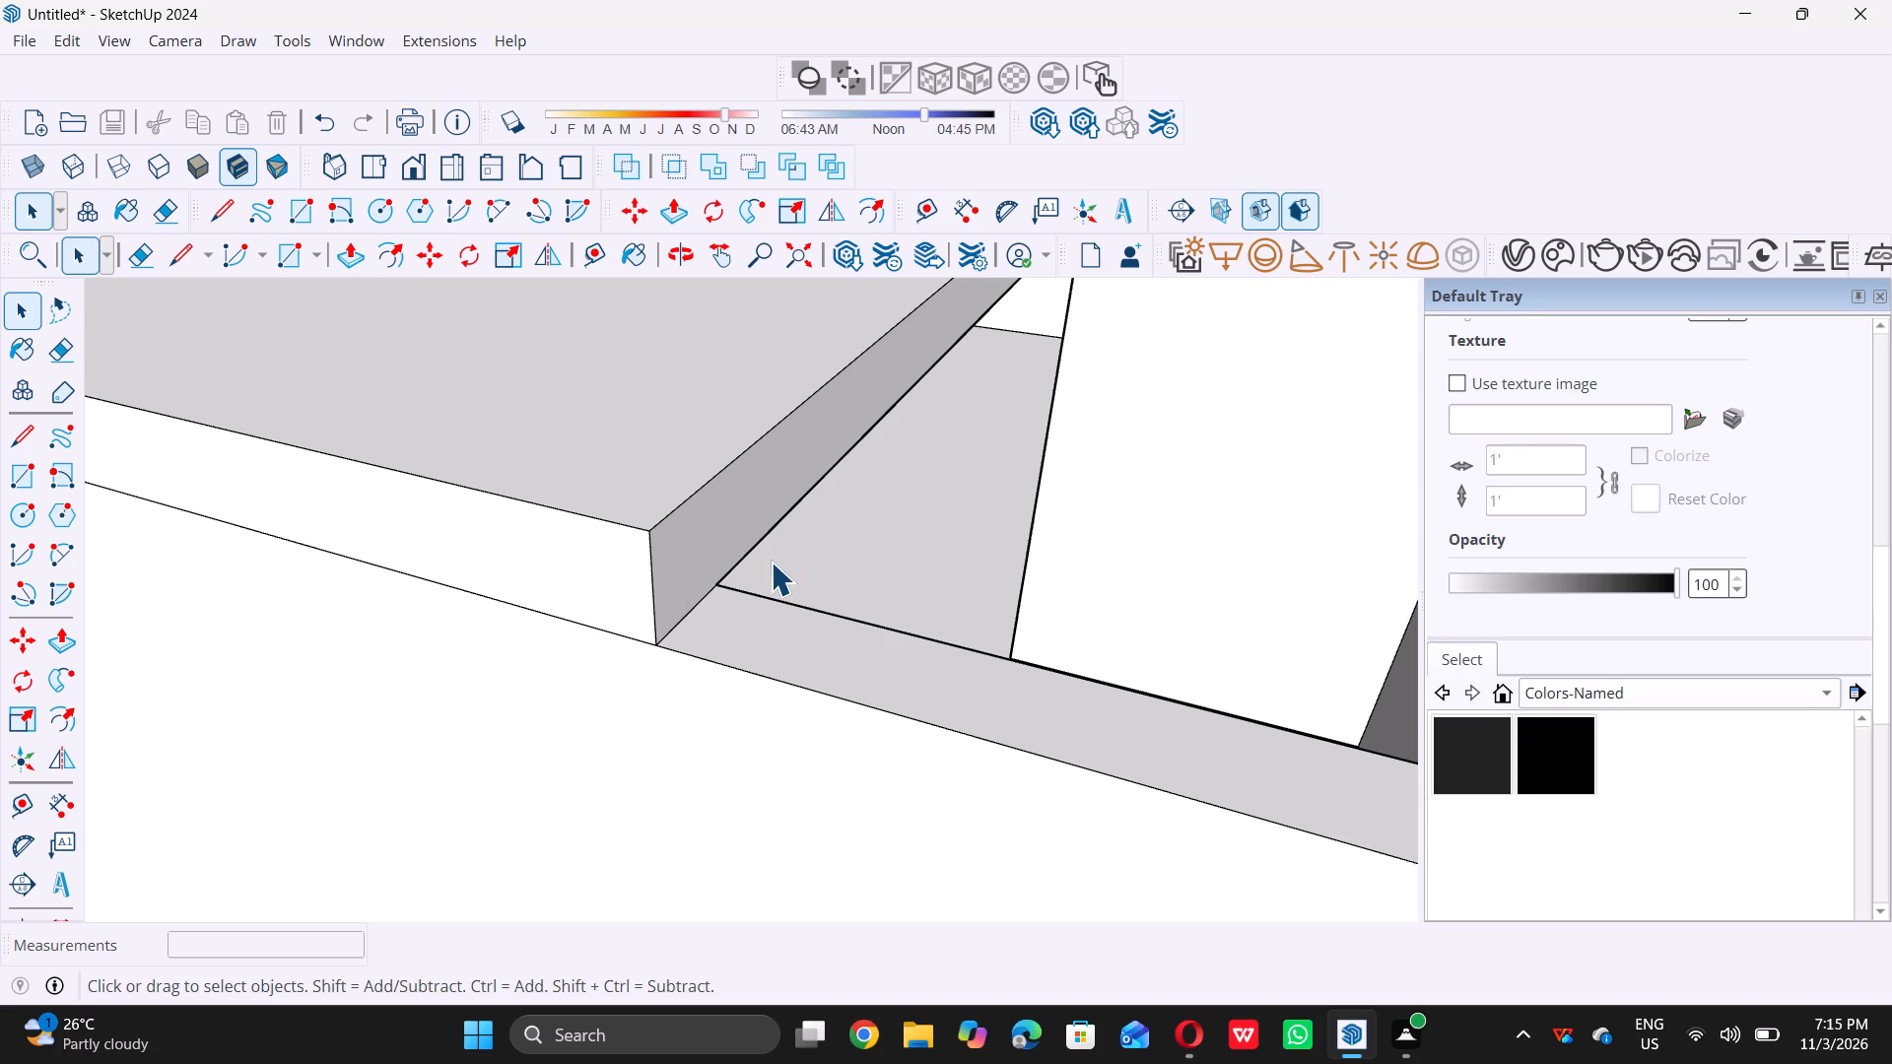
{"action": "left_click_drag", "start_coordinate": [752, 536], "coordinate": [762, 531]}
{"action": "left_click", "coordinate": [767, 529]}
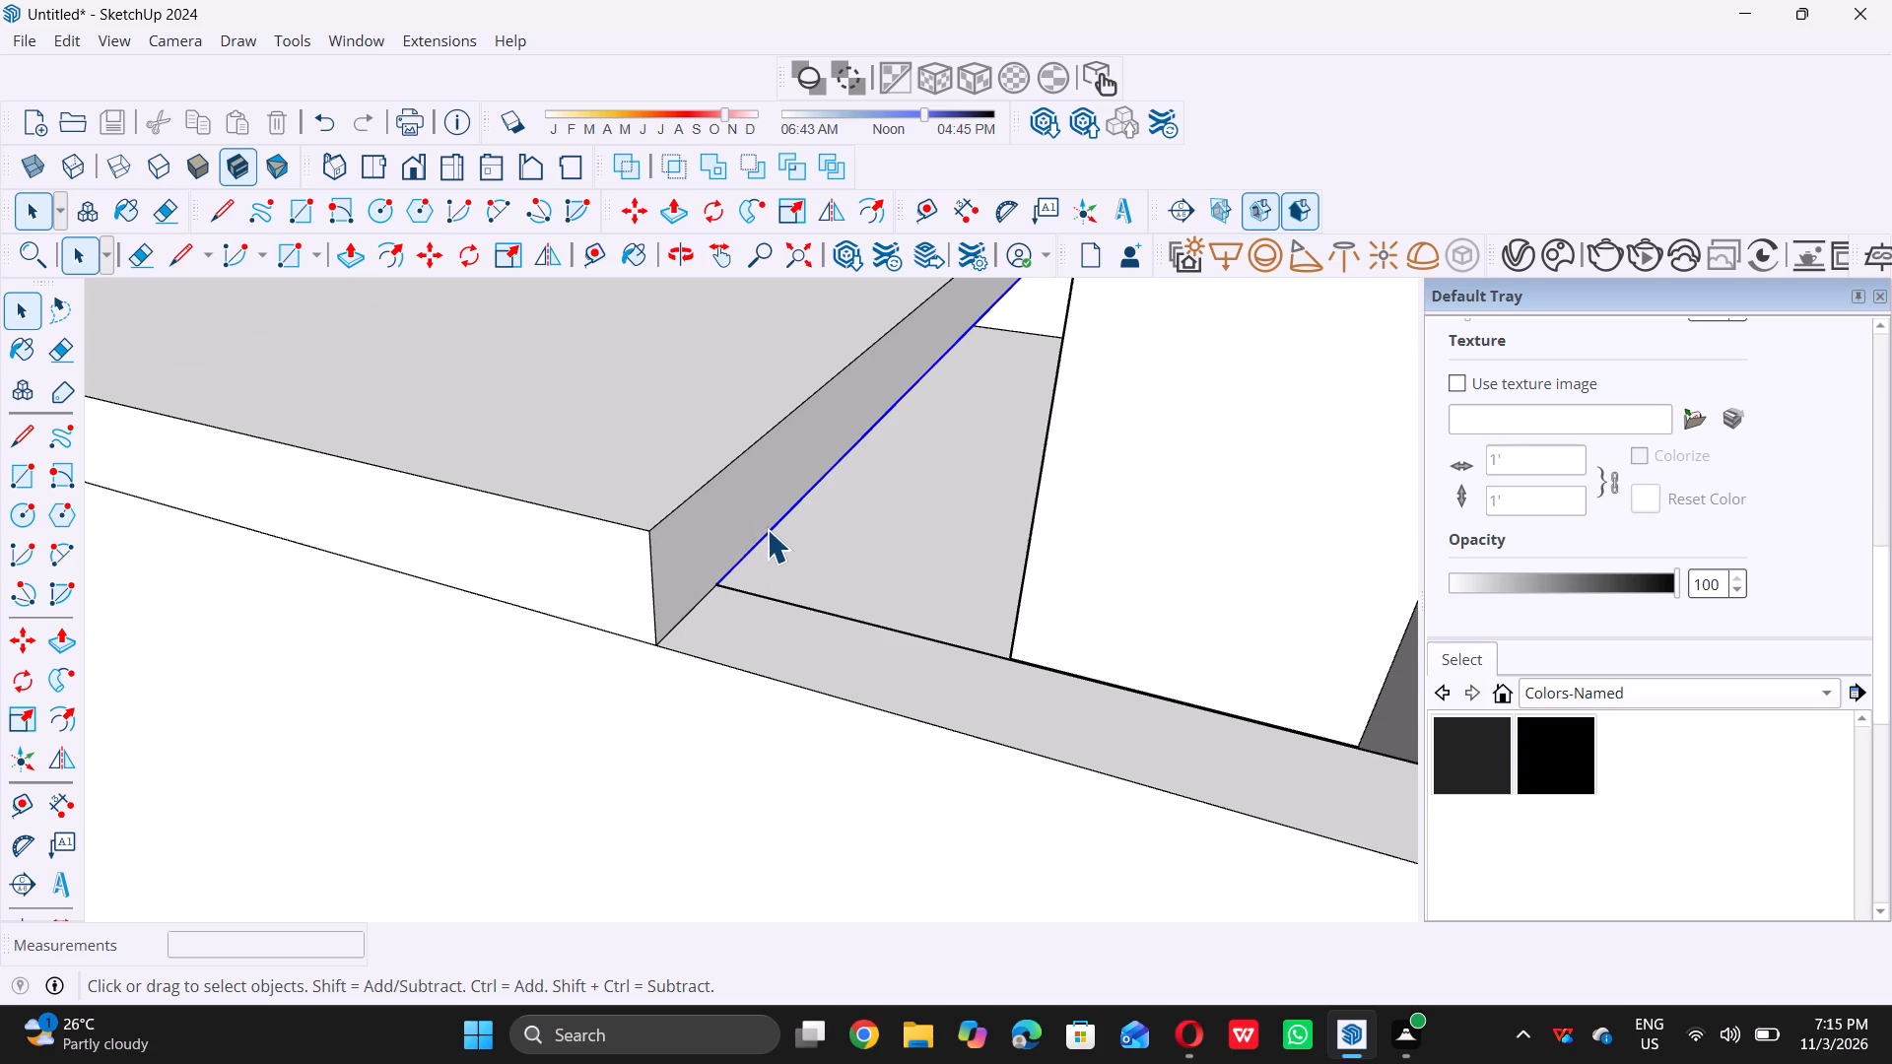
{"action": "left_click", "coordinate": [701, 581]}
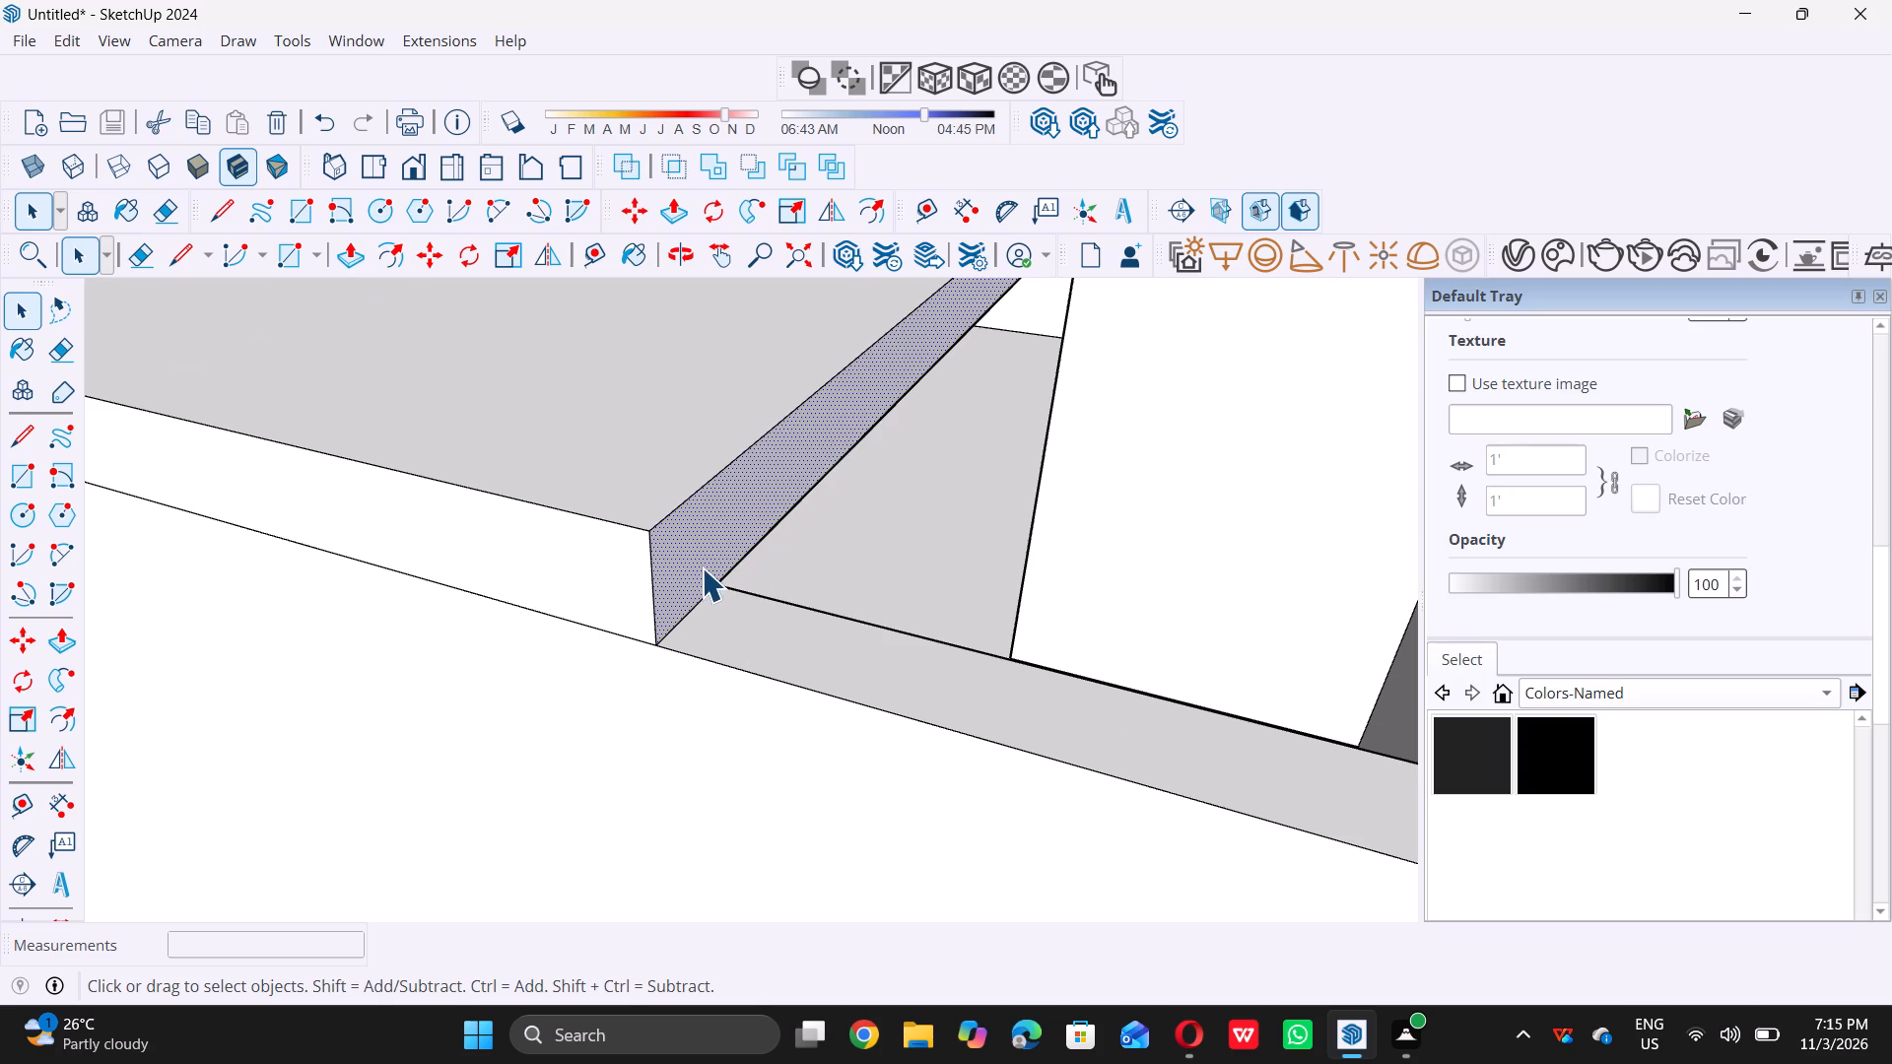
{"action": "key", "text": "p"}
{"action": "double_click", "coordinate": [701, 566]}
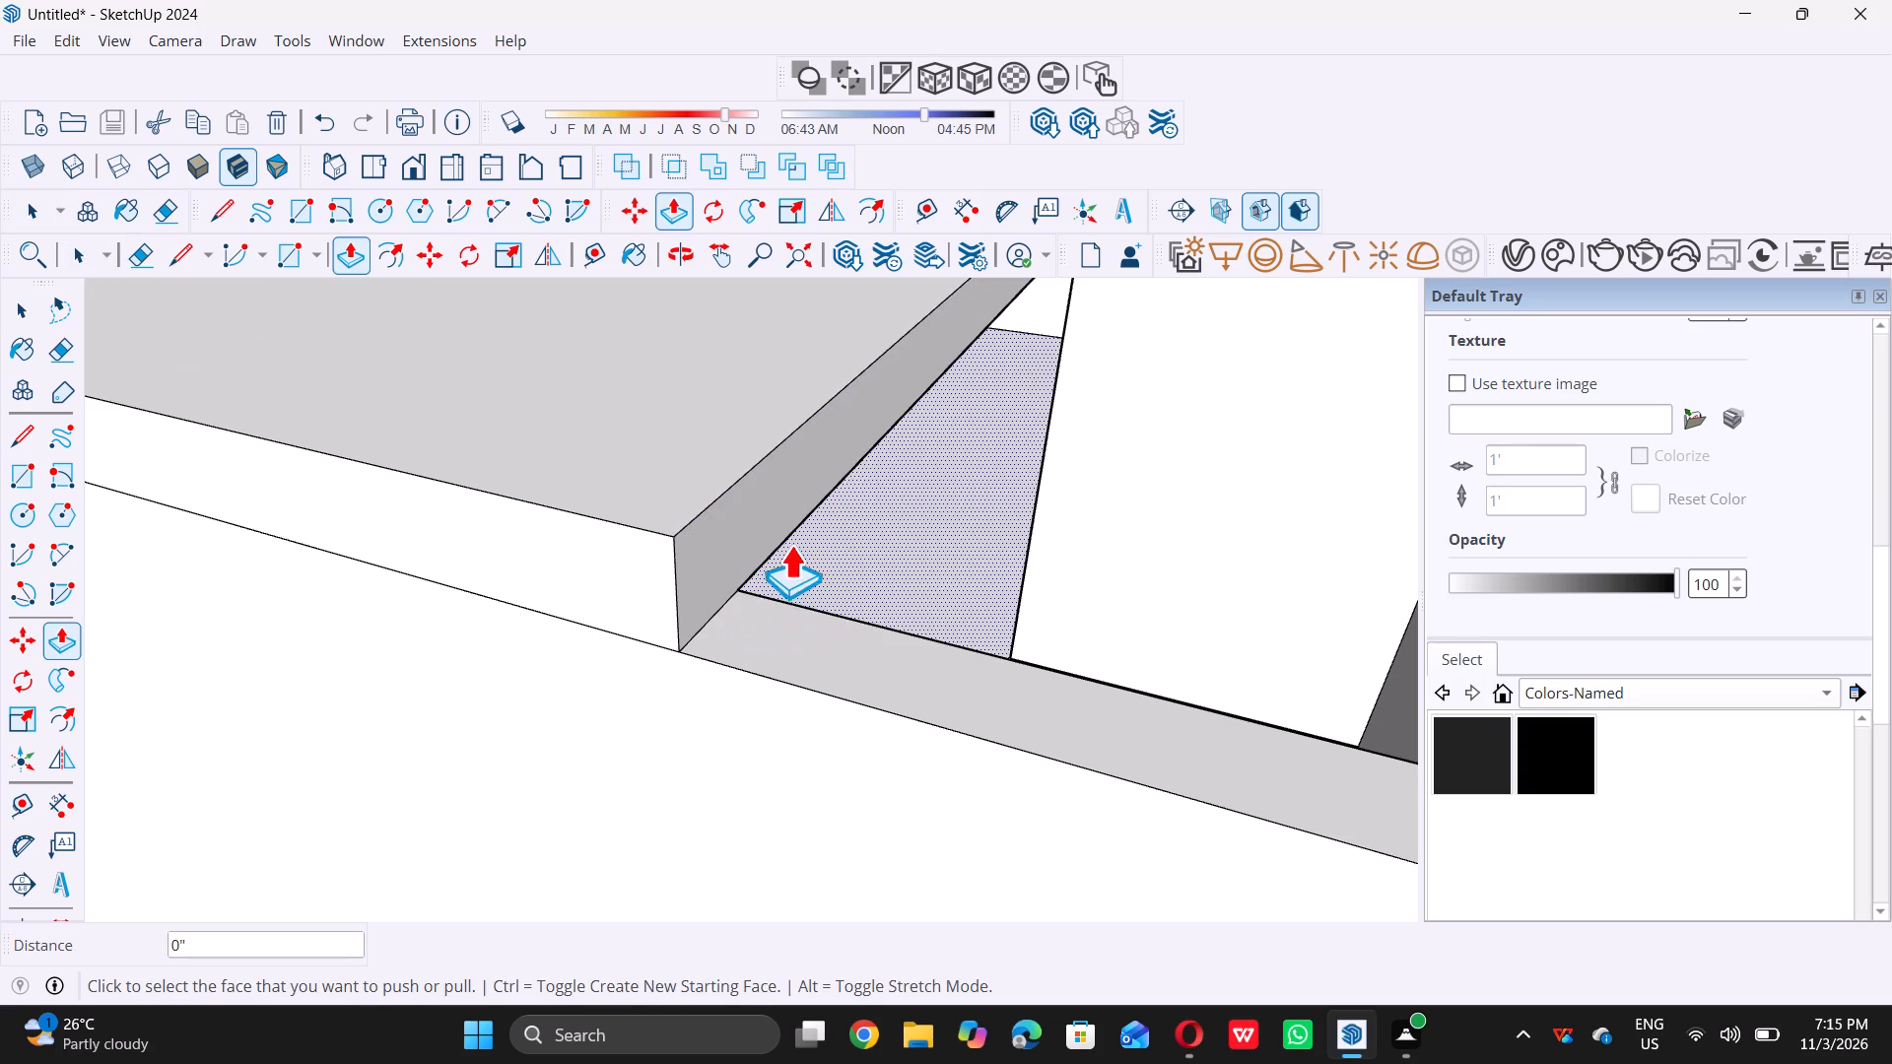
{"action": "double_click", "coordinate": [749, 526]}
{"action": "double_click", "coordinate": [757, 538]}
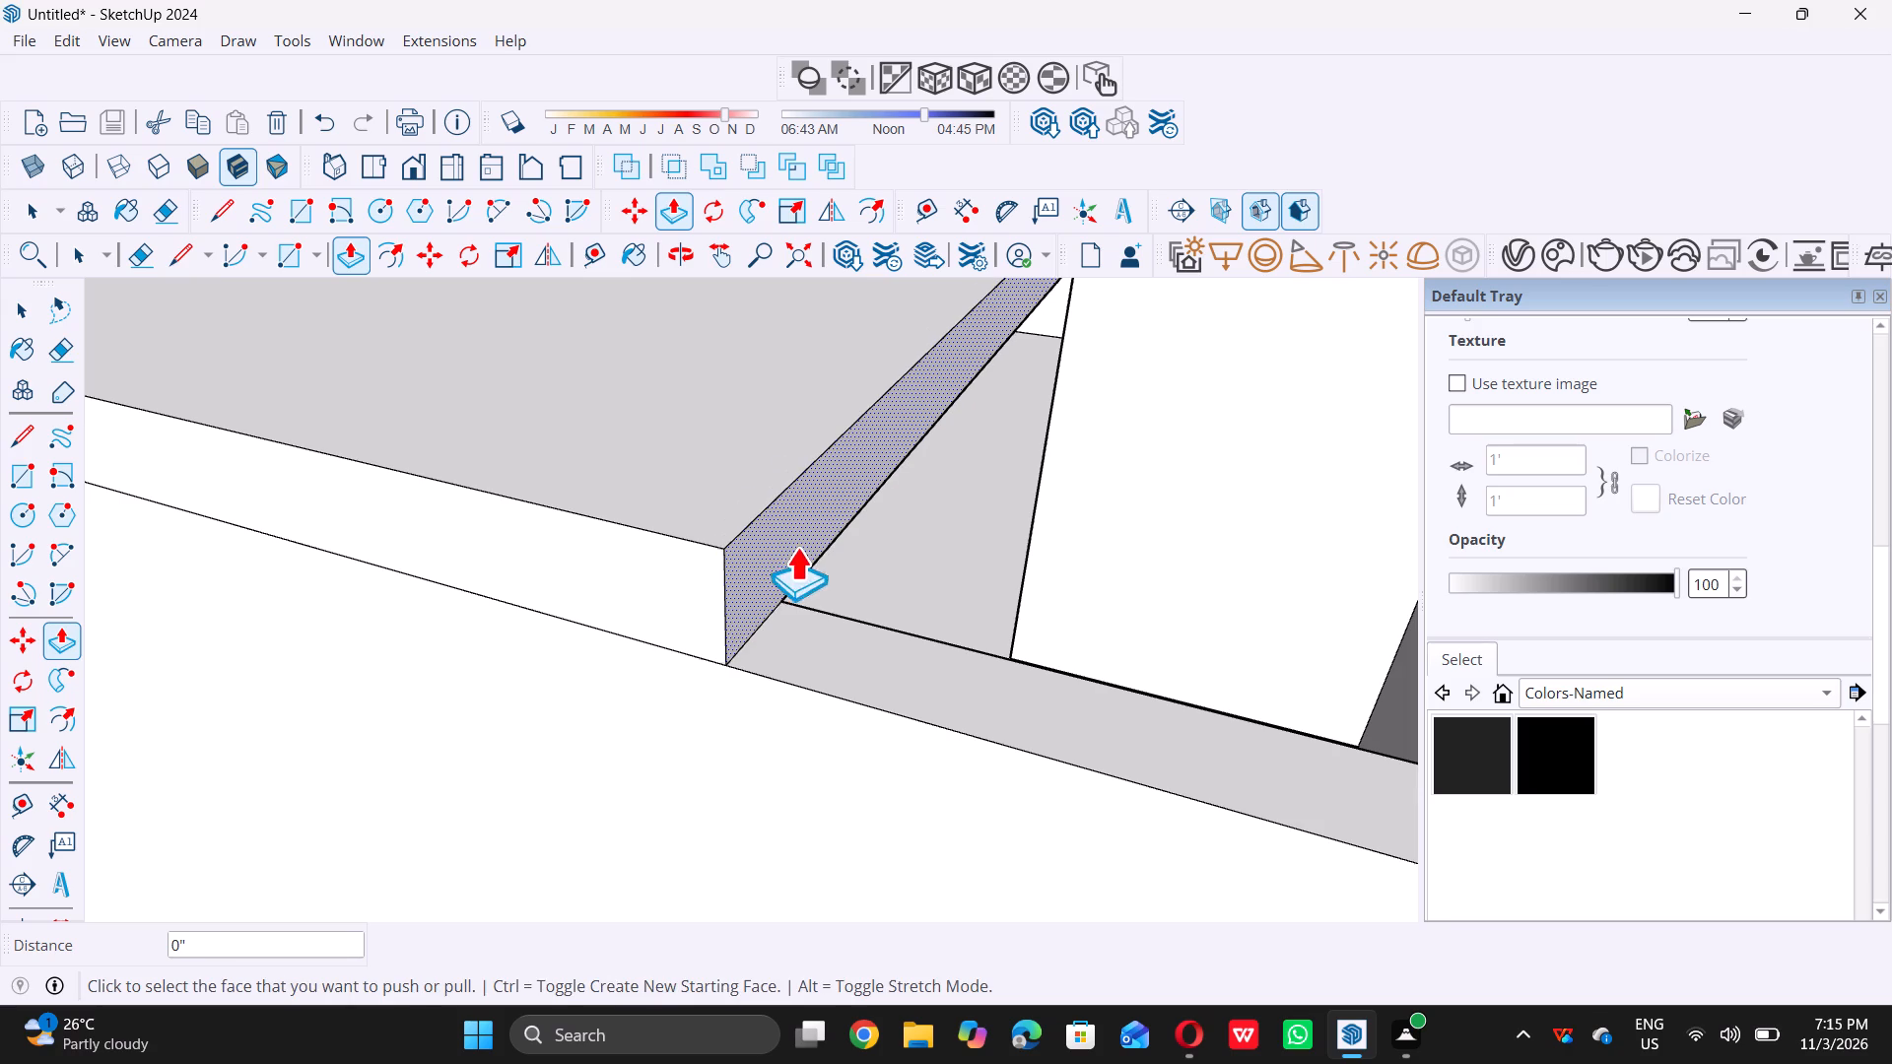
{"action": "left_click", "coordinate": [778, 551]}
{"action": "scroll", "coordinate": [841, 588], "scroll_direction": "down", "scroll_amount": 7}
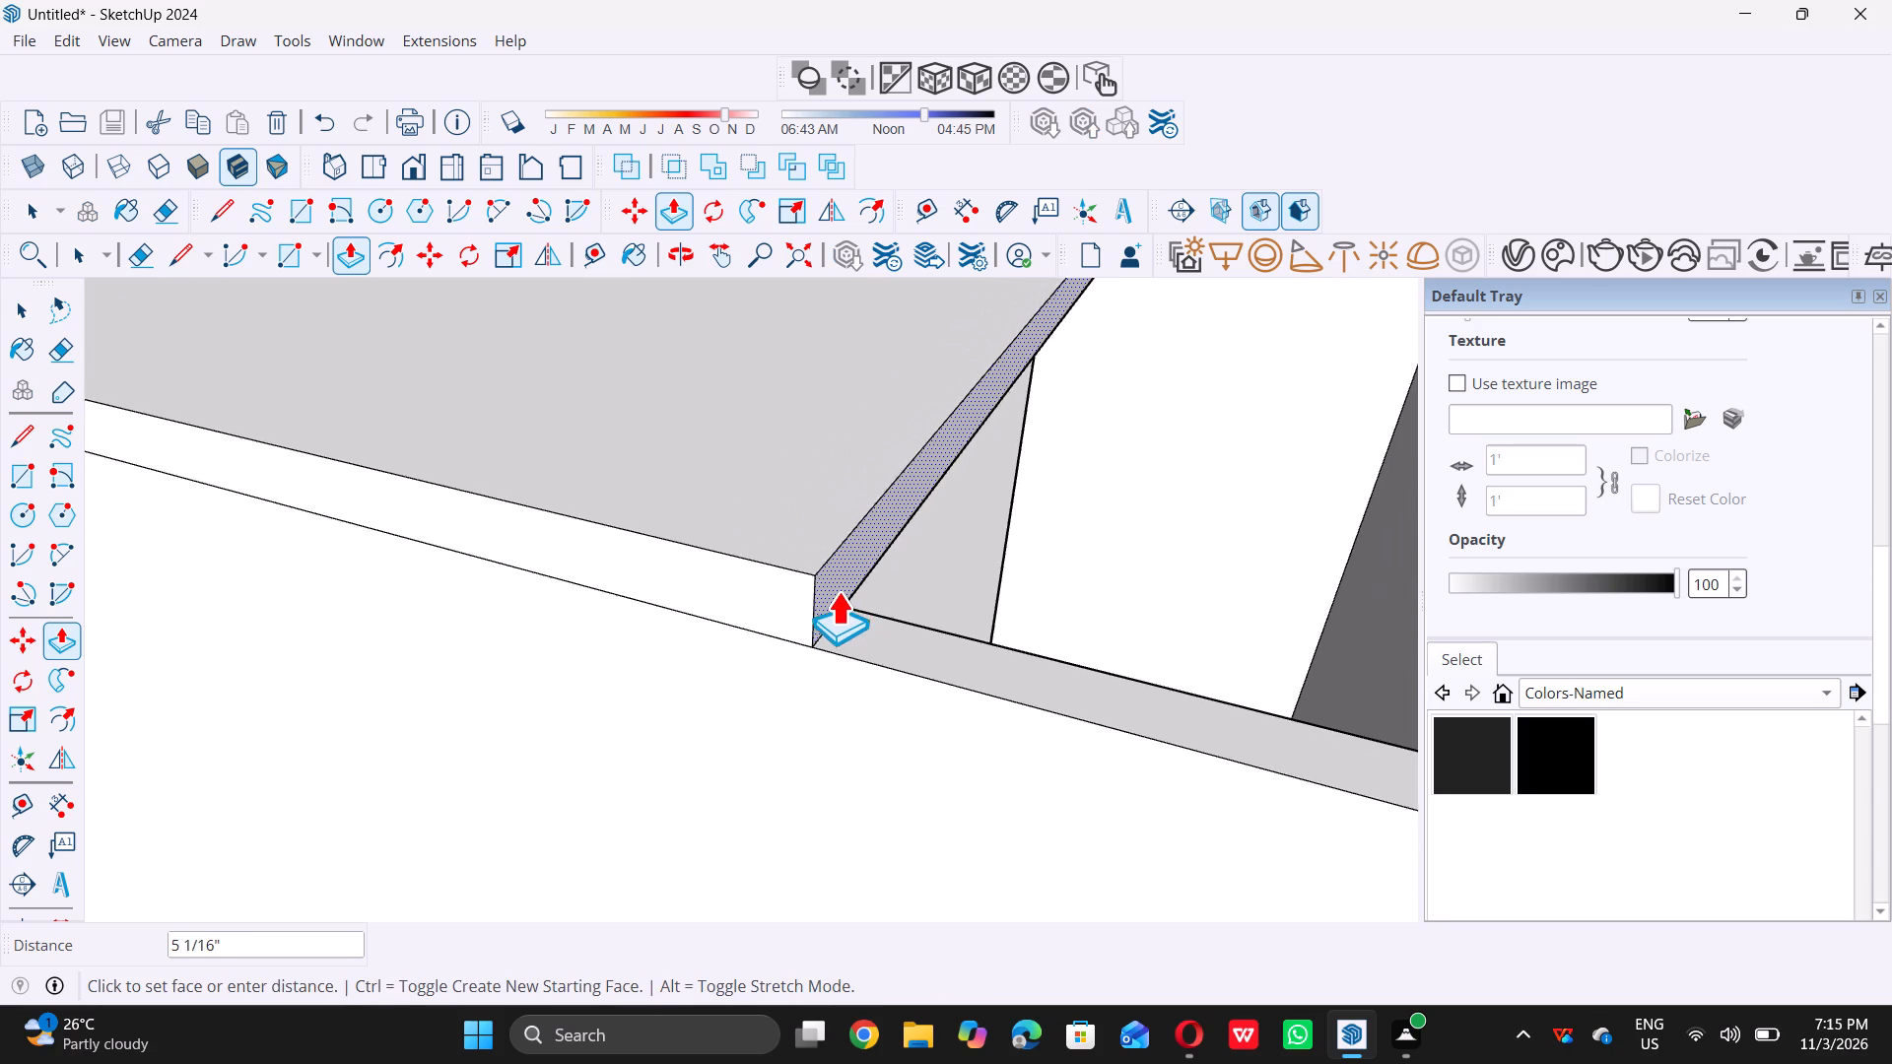
{"action": "scroll", "coordinate": [838, 591], "scroll_direction": "down", "scroll_amount": 9}
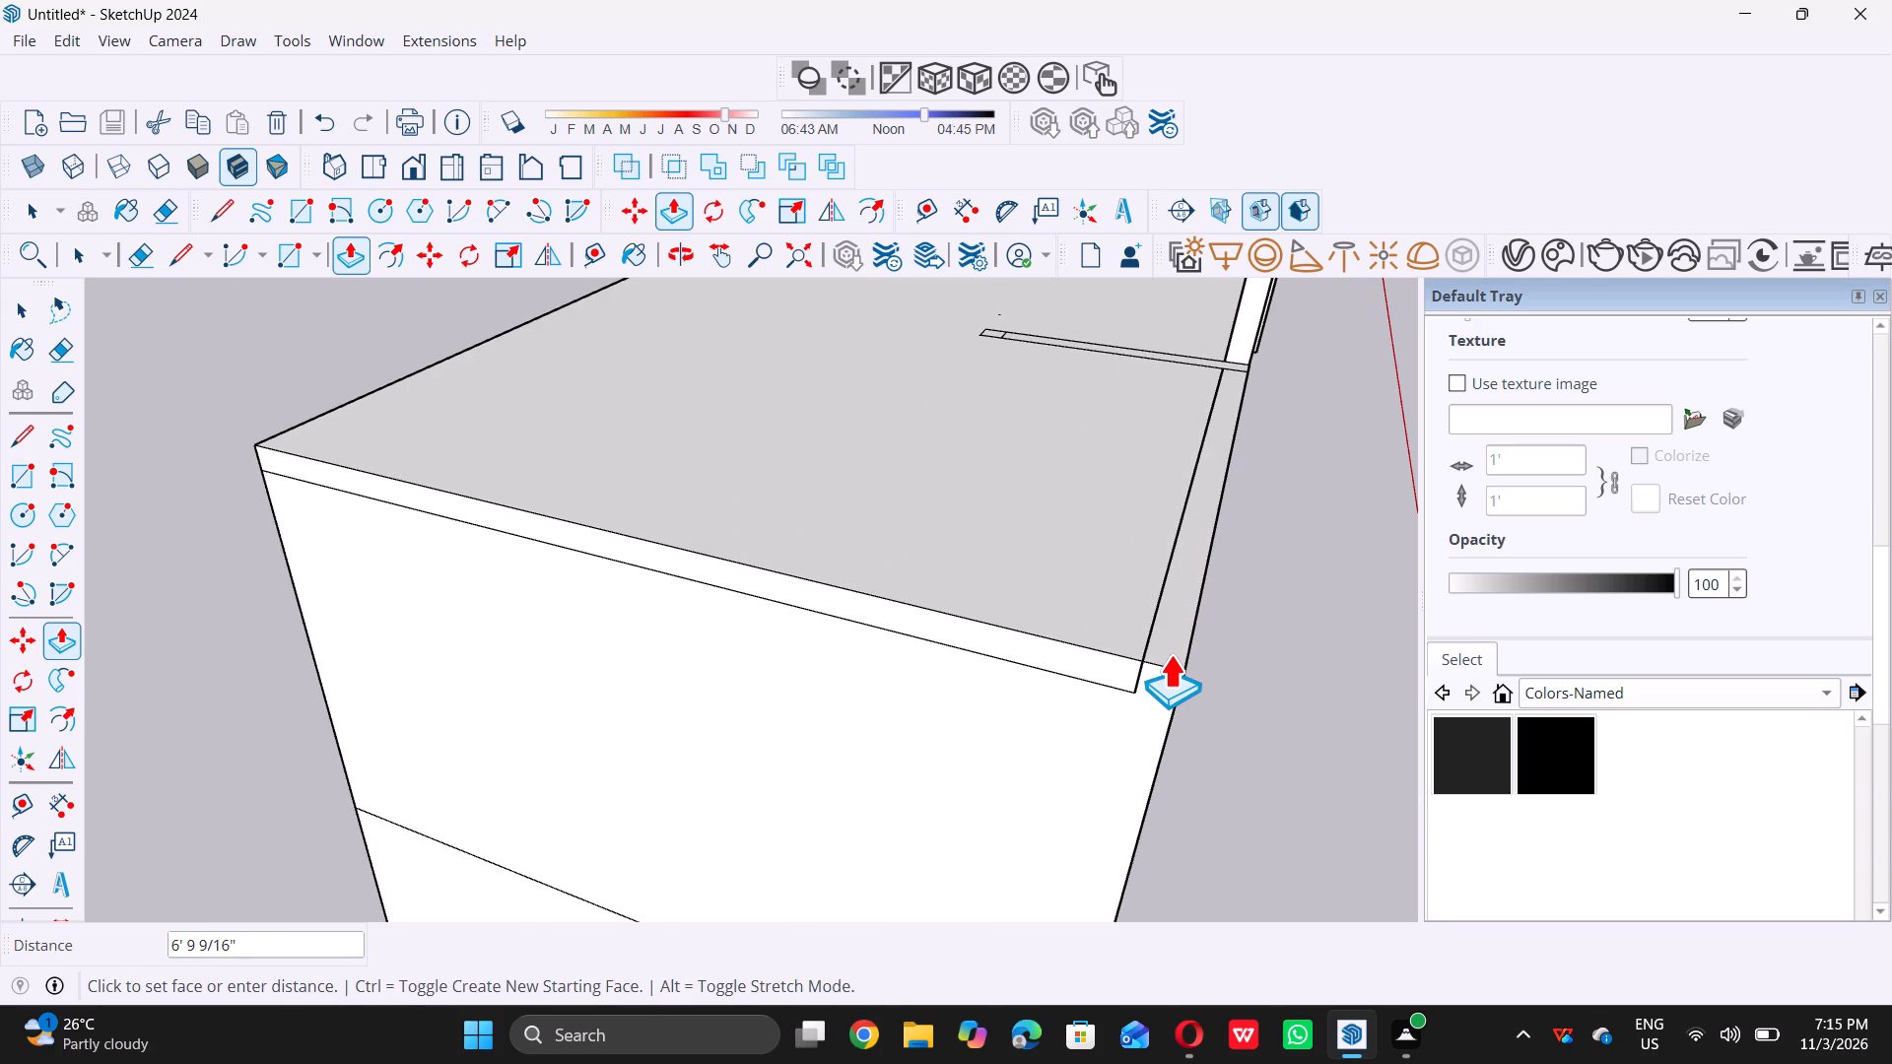
{"action": "triple_click", "coordinate": [1170, 654]}
{"action": "left_click", "coordinate": [1170, 654]}
{"action": "key", "text": "space"}
Examine the closed roof and the whole building from the side, front and above.
{"action": "scroll", "coordinate": [1093, 669], "scroll_direction": "down", "scroll_amount": 11}
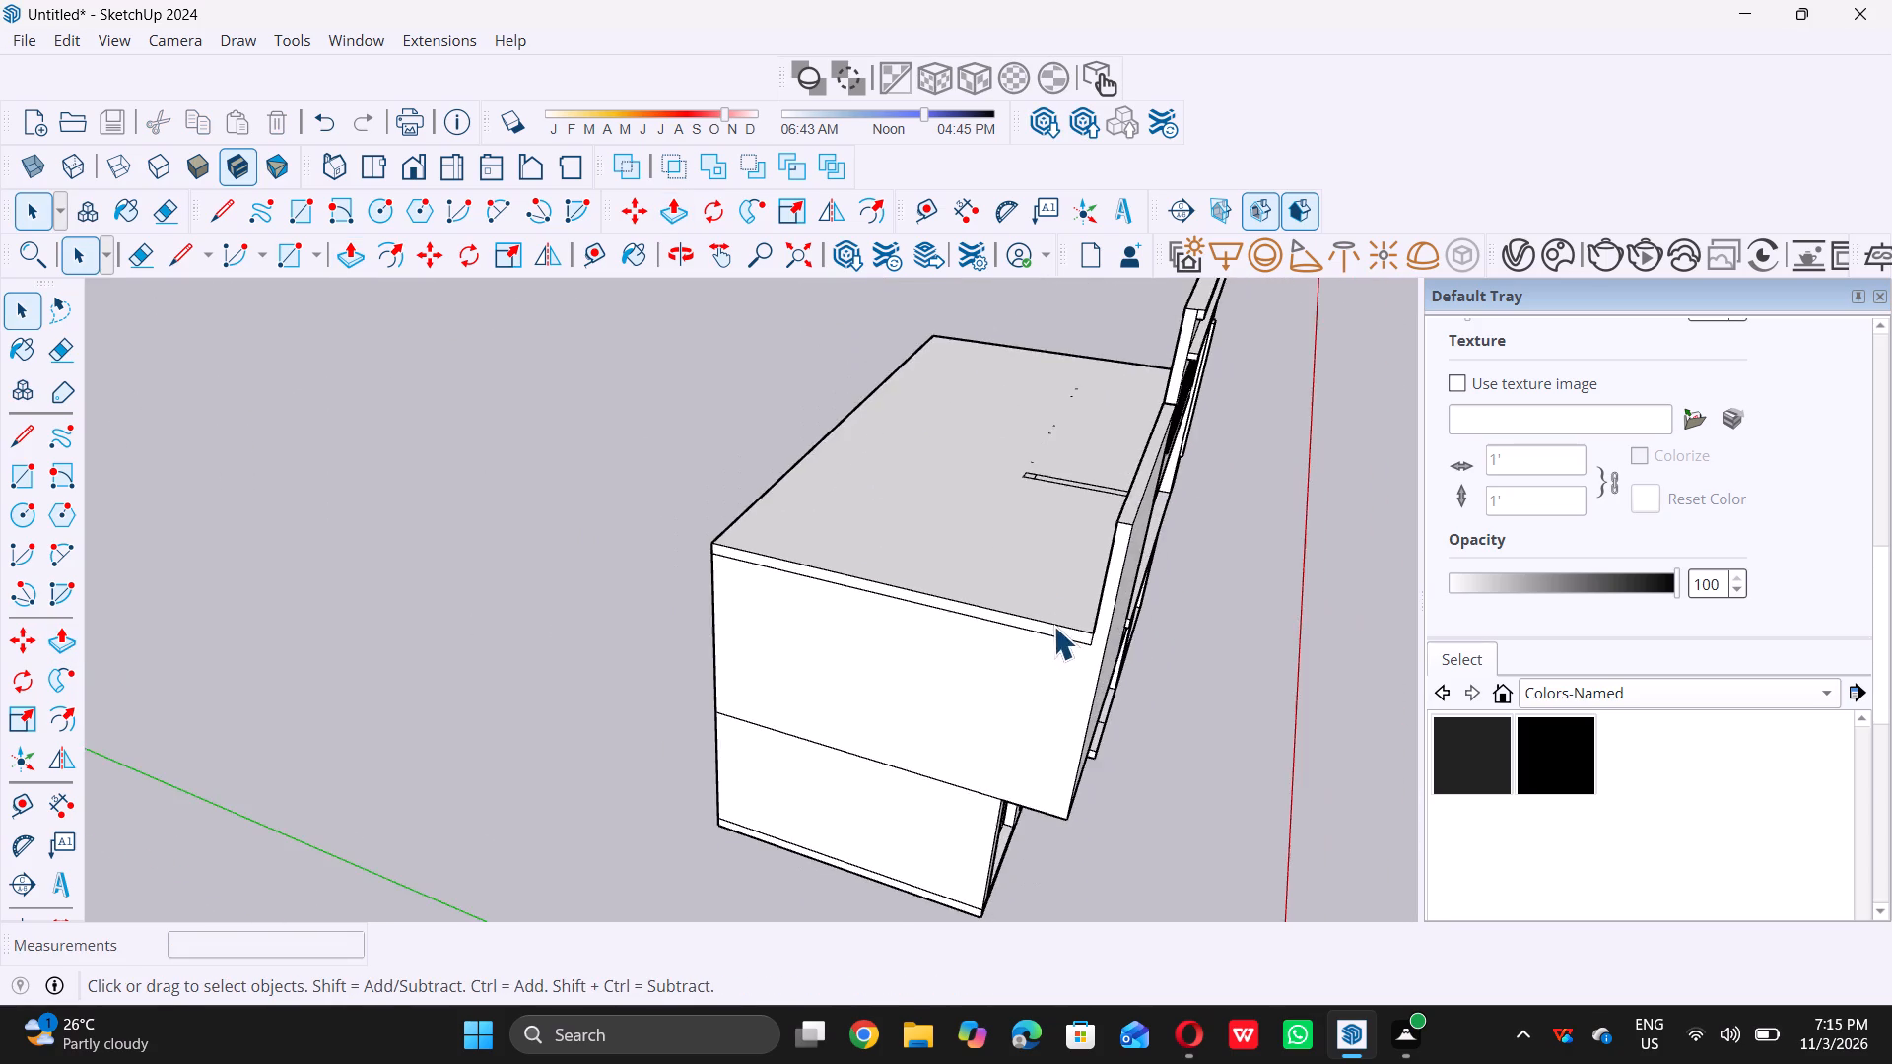
{"action": "middle_click_drag", "start_coordinate": [1031, 603], "coordinate": [856, 423]}
{"action": "scroll", "coordinate": [876, 506], "scroll_direction": "down", "scroll_amount": 11}
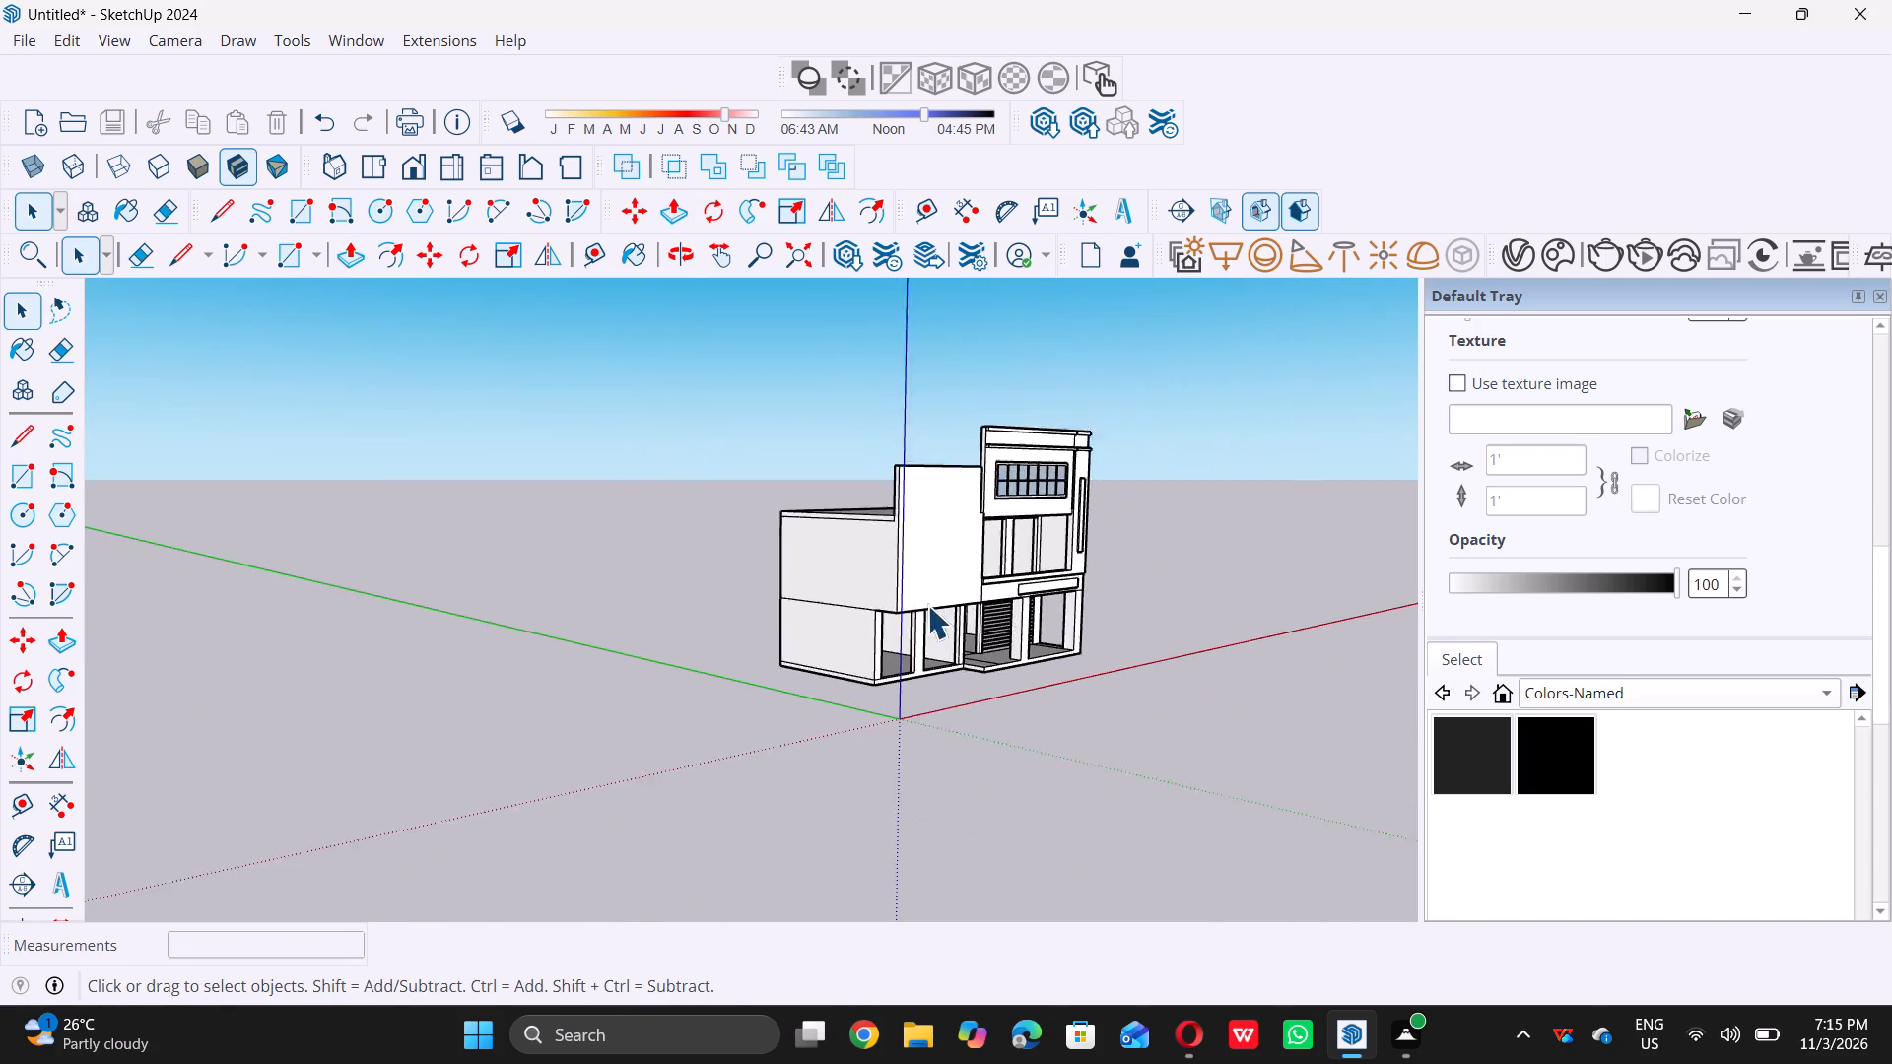
{"action": "middle_click", "coordinate": [921, 582]}
{"action": "middle_click", "coordinate": [919, 574]}
{"action": "middle_click_drag", "start_coordinate": [915, 569], "coordinate": [655, 542]}
{"action": "middle_click", "coordinate": [652, 544]}
{"action": "middle_click_drag", "start_coordinate": [646, 544], "coordinate": [553, 545]}
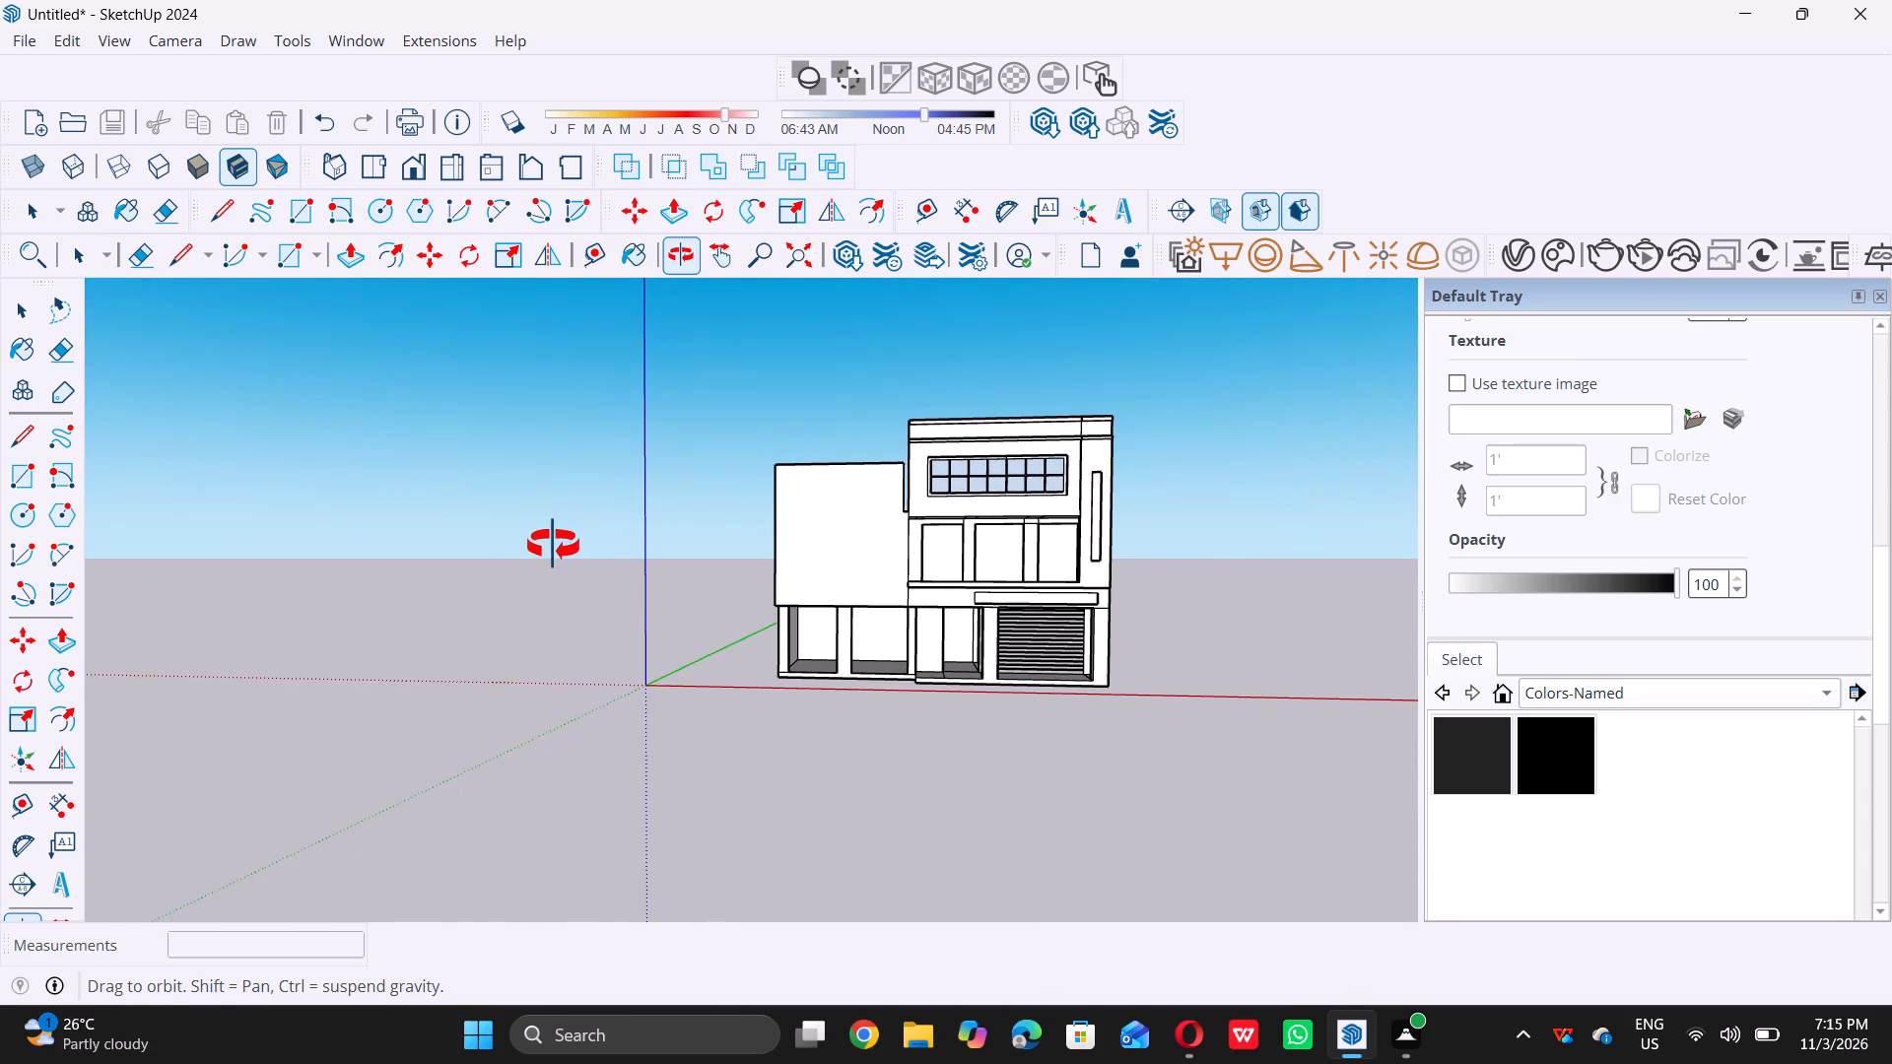
{"action": "middle_click_drag", "start_coordinate": [553, 545], "coordinate": [553, 548]}
{"action": "middle_click_drag", "start_coordinate": [674, 463], "coordinate": [876, 542]}
{"action": "middle_click_drag", "start_coordinate": [879, 545], "coordinate": [954, 641]}
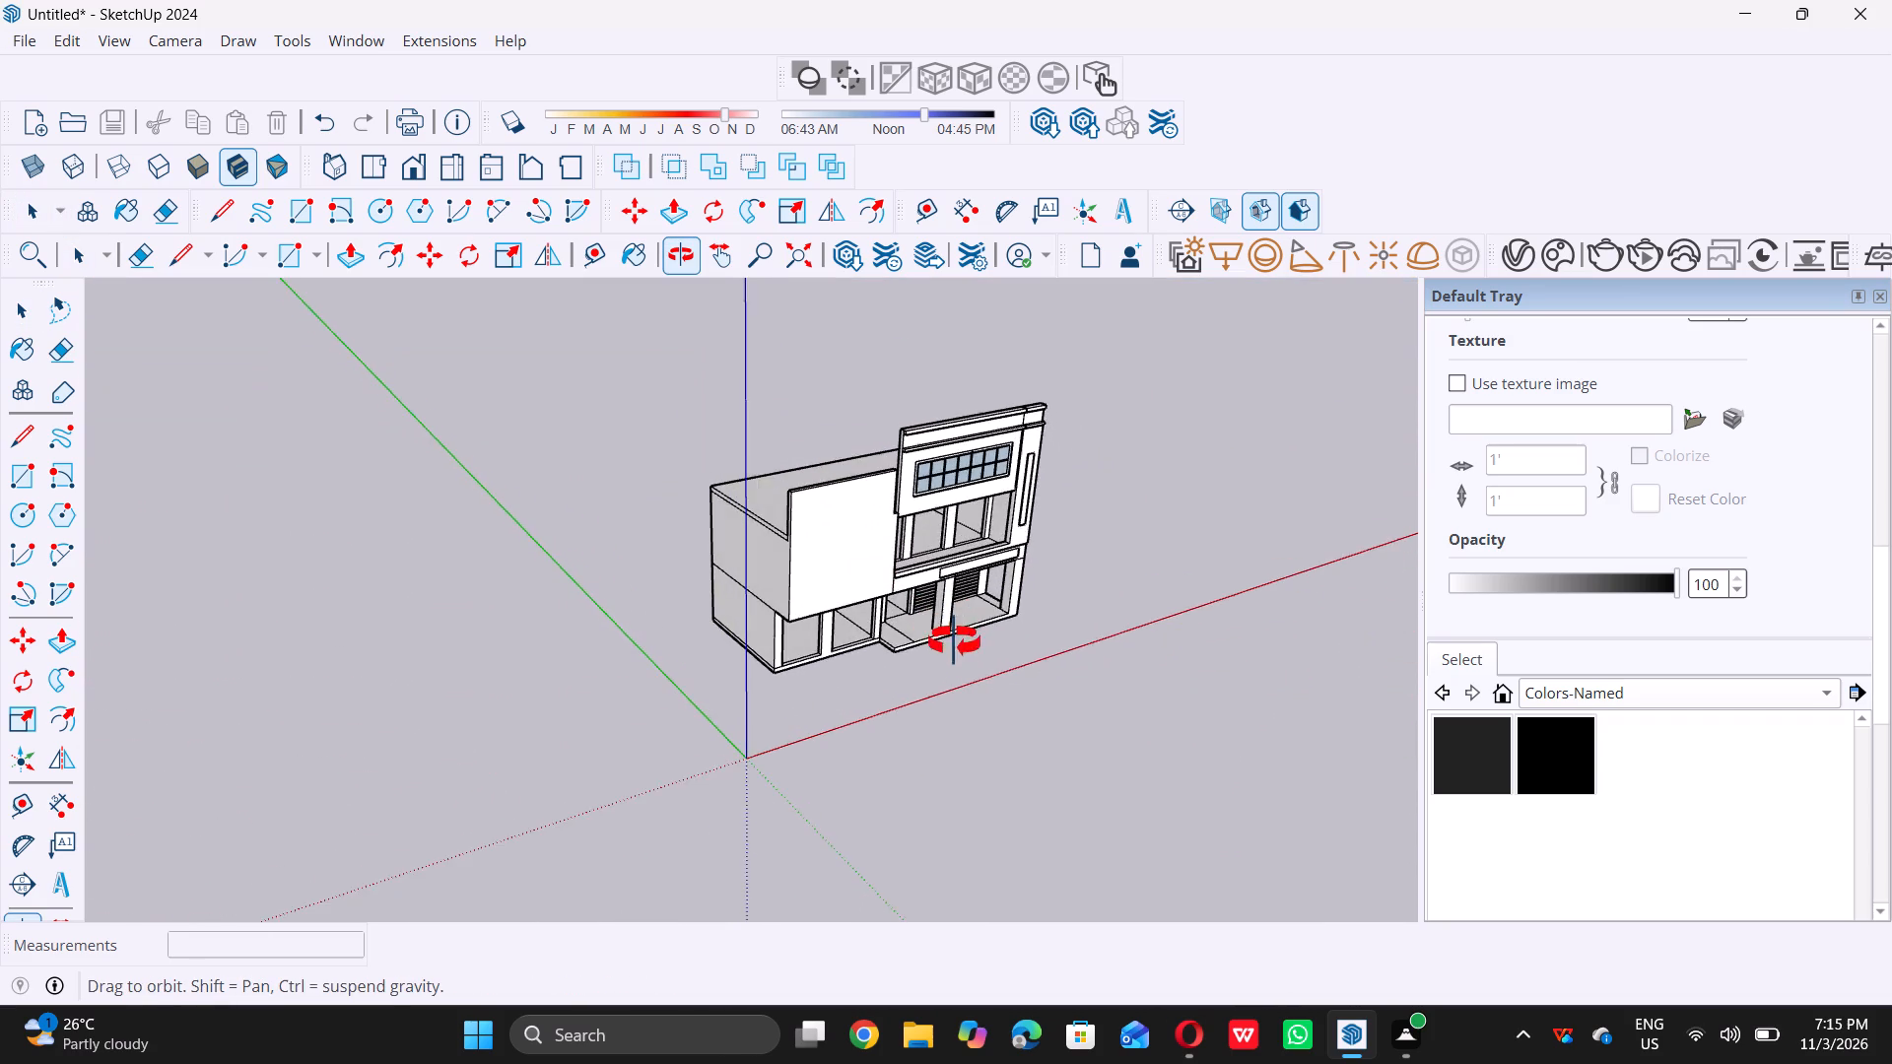
{"action": "middle_click_drag", "start_coordinate": [954, 641], "coordinate": [954, 639]}
{"action": "middle_click_drag", "start_coordinate": [936, 619], "coordinate": [625, 491]}
Examine the lower block's raised front wall, its notched corner and its junctions with the roof and the taller facade.
{"action": "scroll", "coordinate": [753, 505], "scroll_direction": "up", "scroll_amount": 6}
{"action": "scroll", "coordinate": [911, 511], "scroll_direction": "up", "scroll_amount": 5}
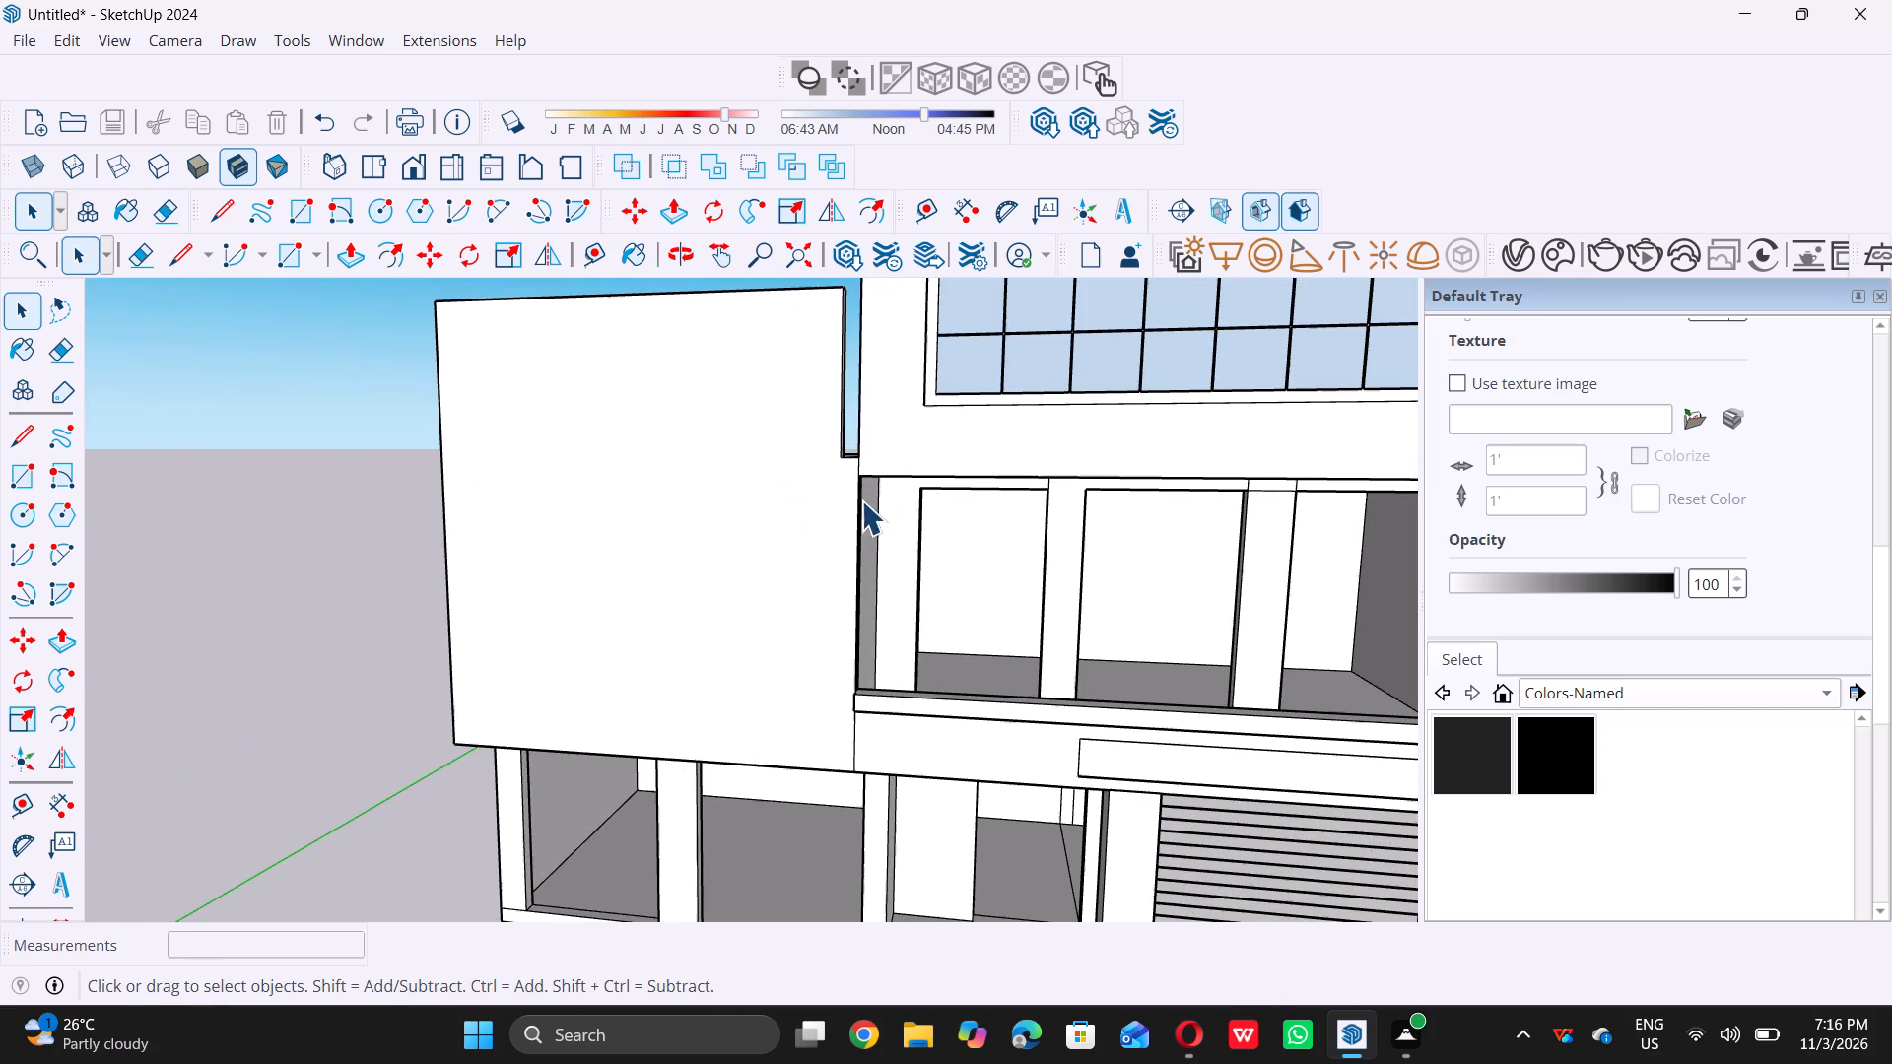
{"action": "middle_click_drag", "start_coordinate": [830, 499], "coordinate": [933, 671]}
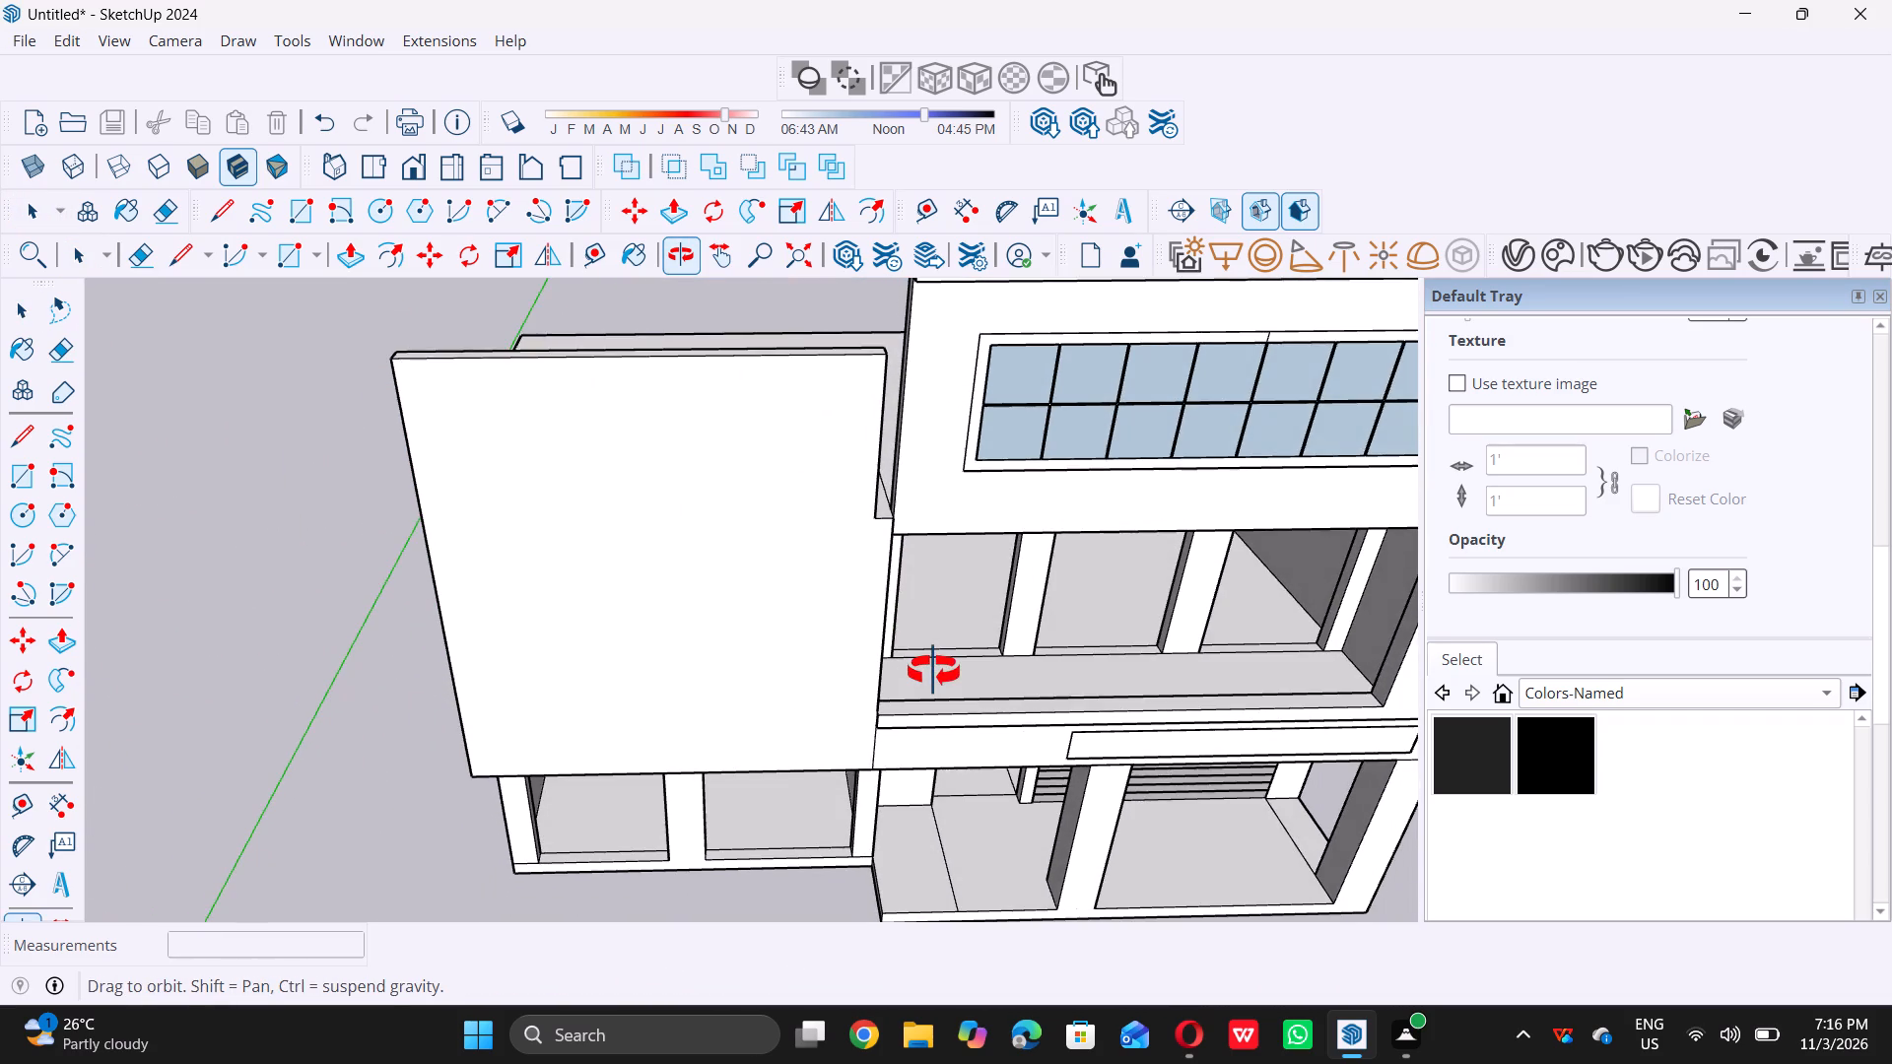
{"action": "middle_click_drag", "start_coordinate": [933, 671], "coordinate": [1309, 799]}
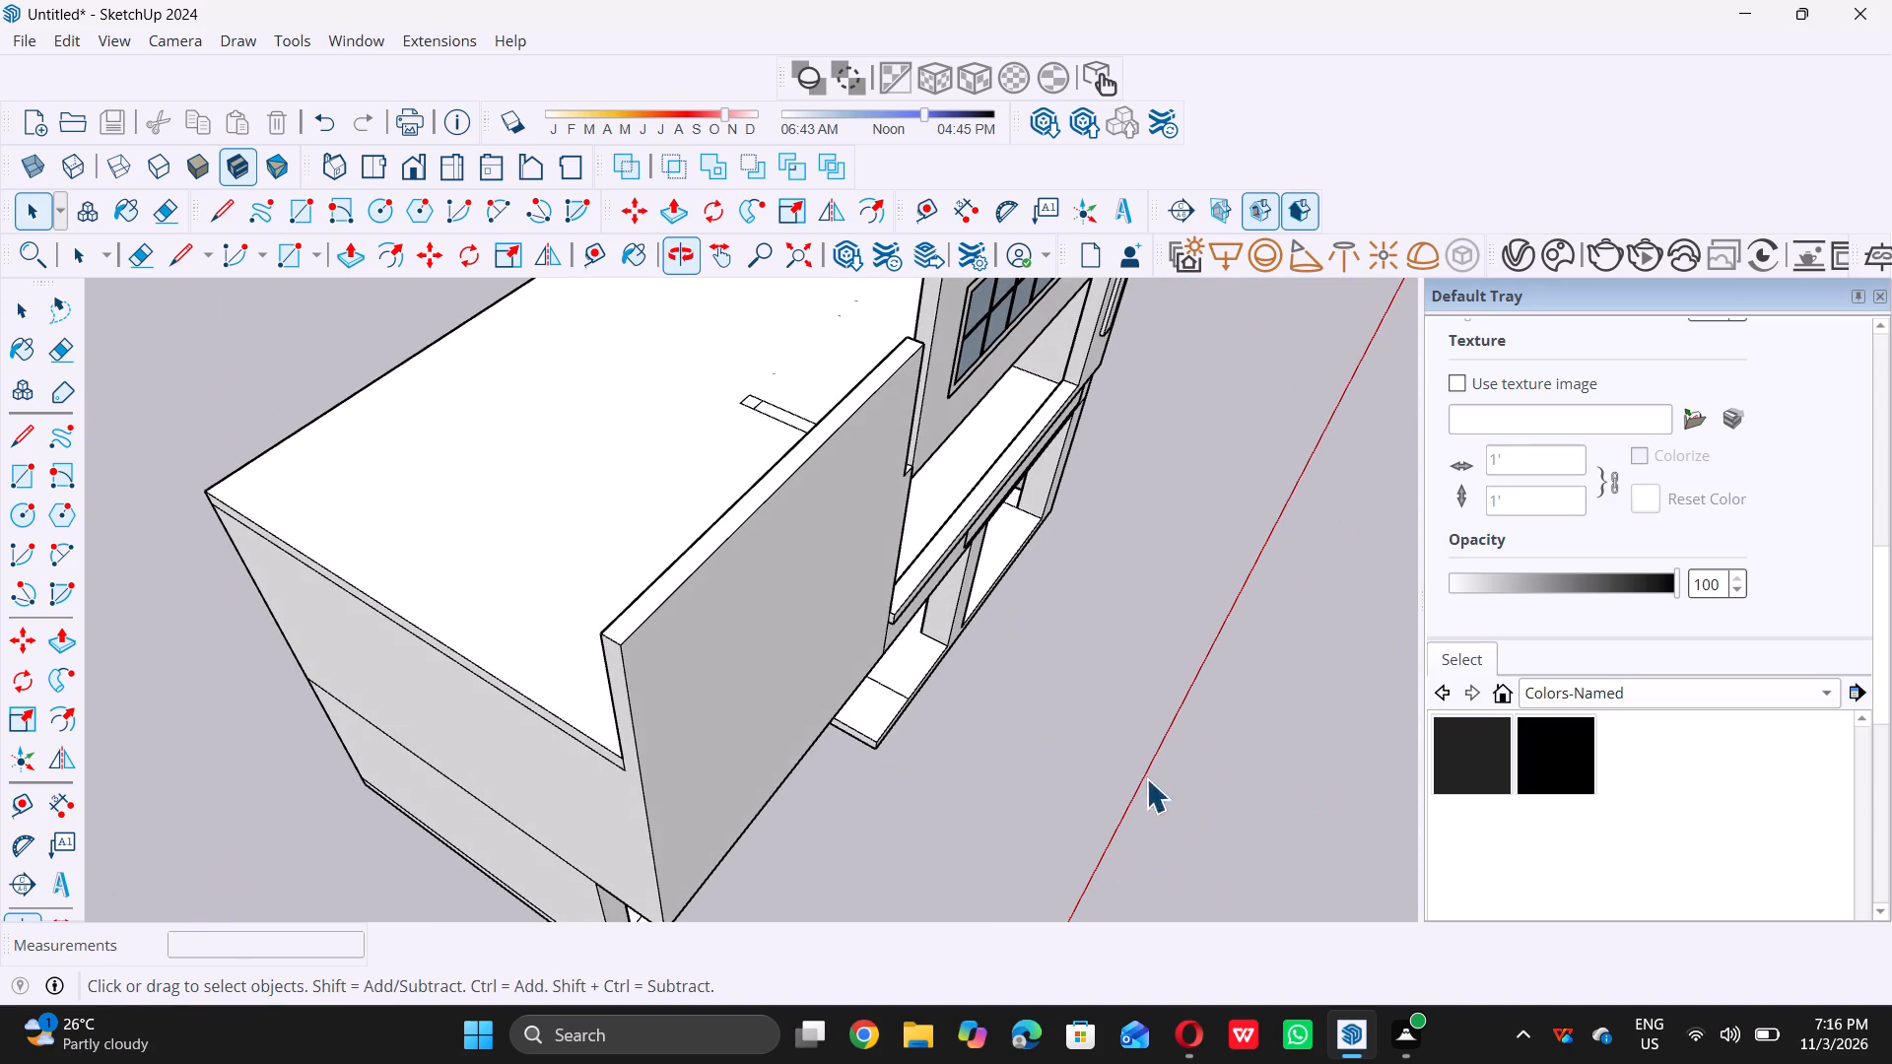
{"action": "middle_click_drag", "start_coordinate": [649, 545], "coordinate": [1100, 591]}
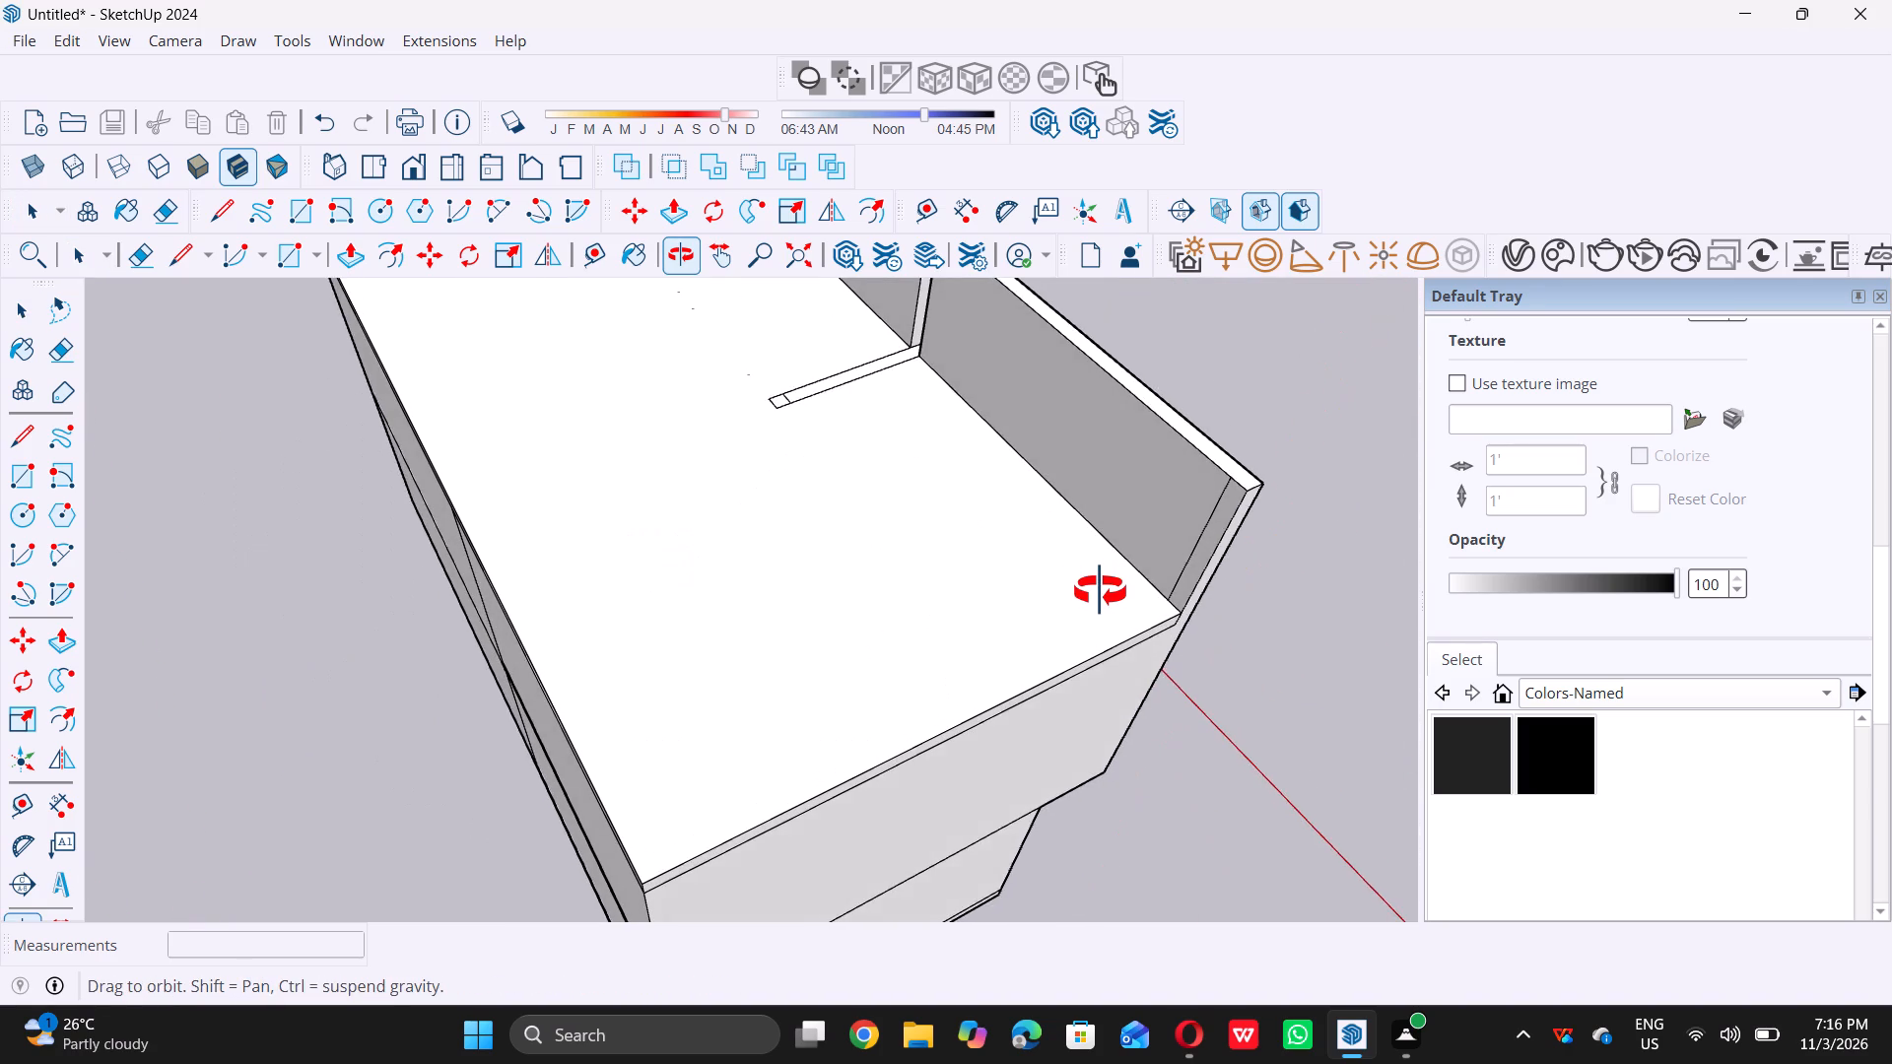
{"action": "middle_click_drag", "start_coordinate": [1100, 591], "coordinate": [682, 554]}
{"action": "middle_click", "coordinate": [617, 560]}
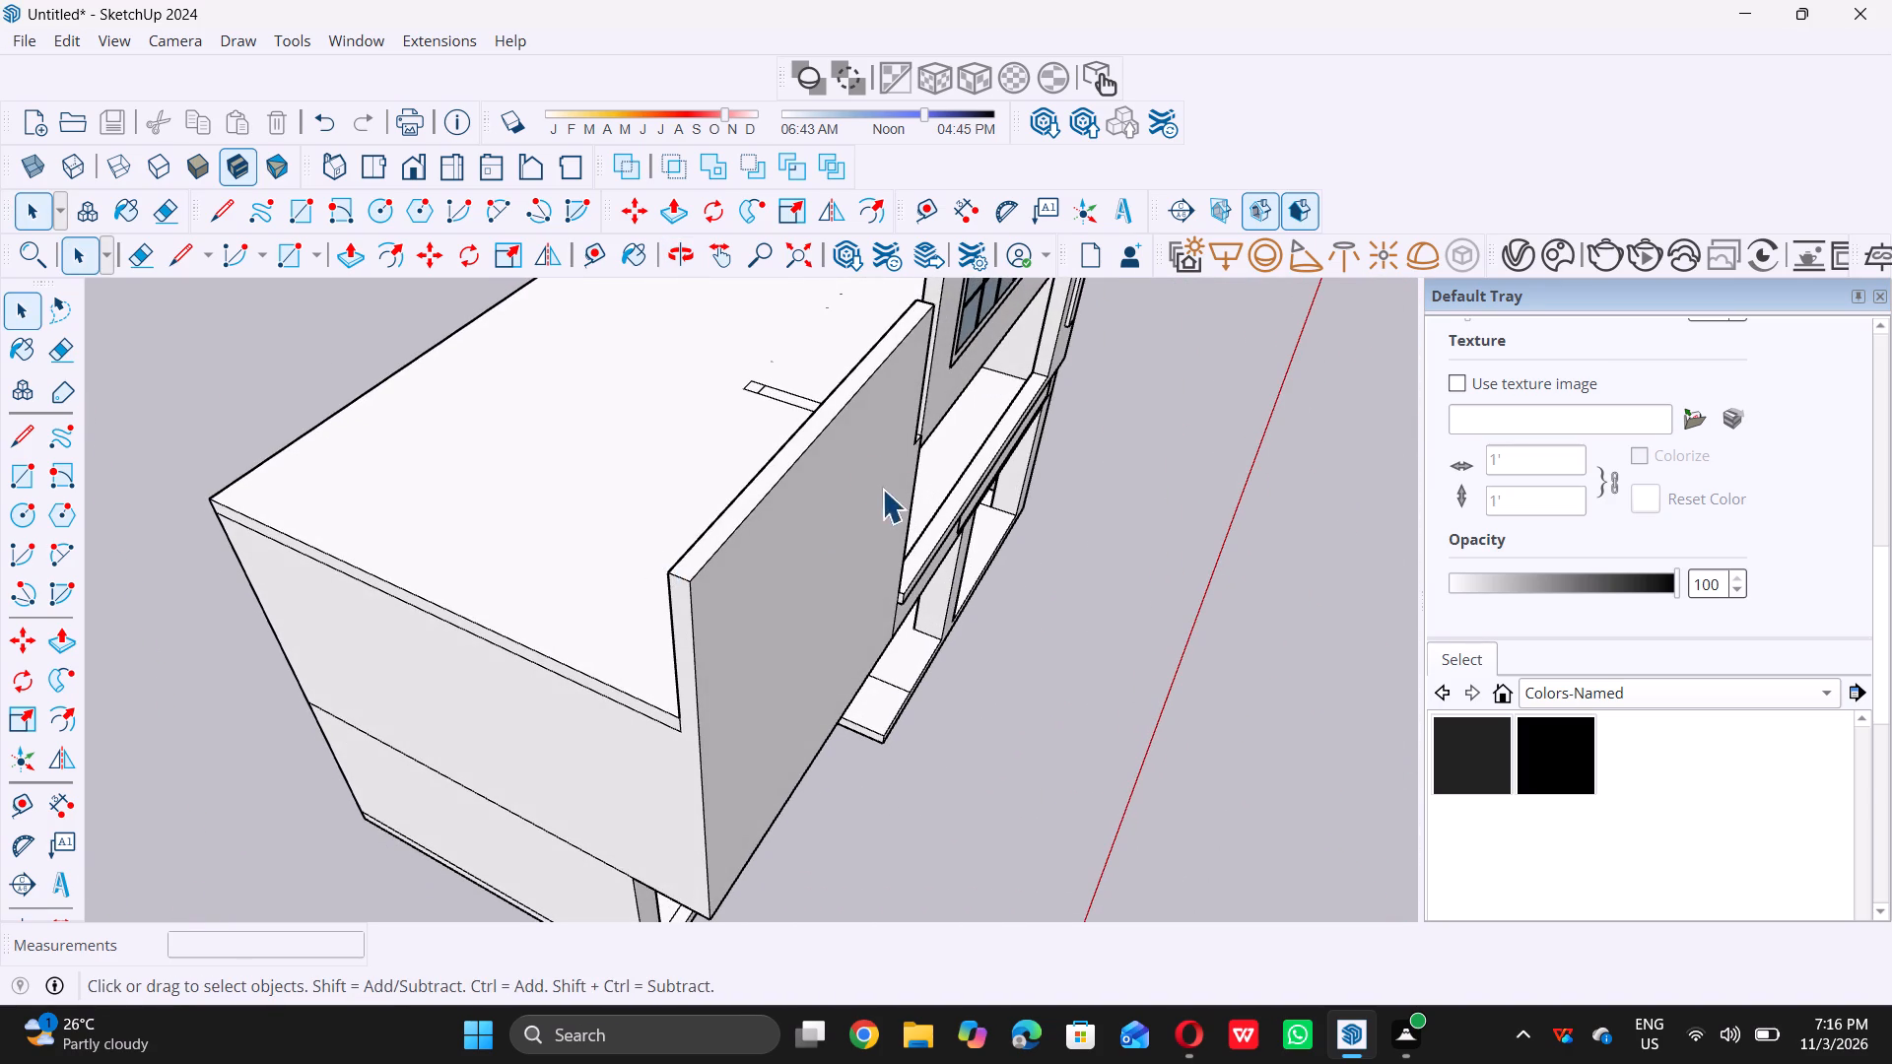
{"action": "middle_click_drag", "start_coordinate": [882, 489], "coordinate": [721, 522]}
{"action": "middle_click_drag", "start_coordinate": [799, 466], "coordinate": [697, 497]}
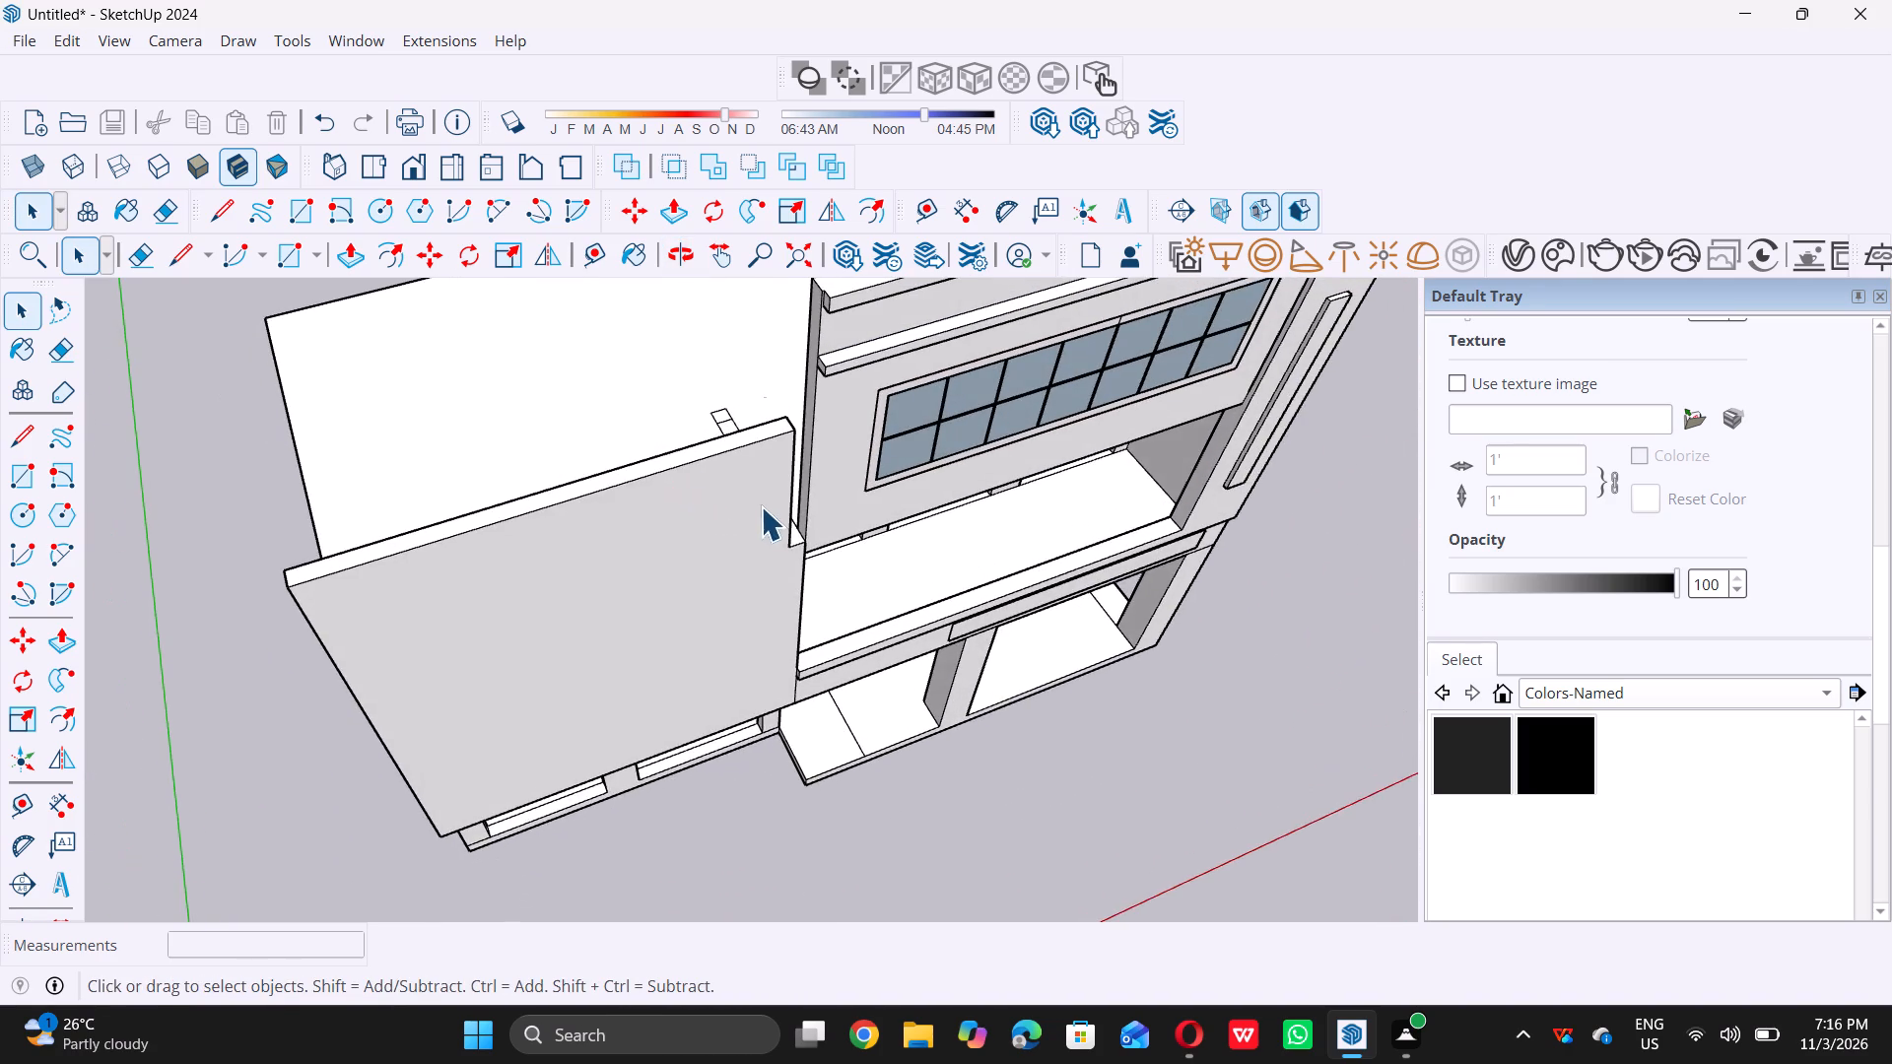
Draw a 9" line across the narrow gap at roof level between the taller facade and the lower block's raised front wall.
{"action": "scroll", "coordinate": [777, 530], "scroll_direction": "up", "scroll_amount": 16}
{"action": "scroll", "coordinate": [797, 537], "scroll_direction": "down", "scroll_amount": 4}
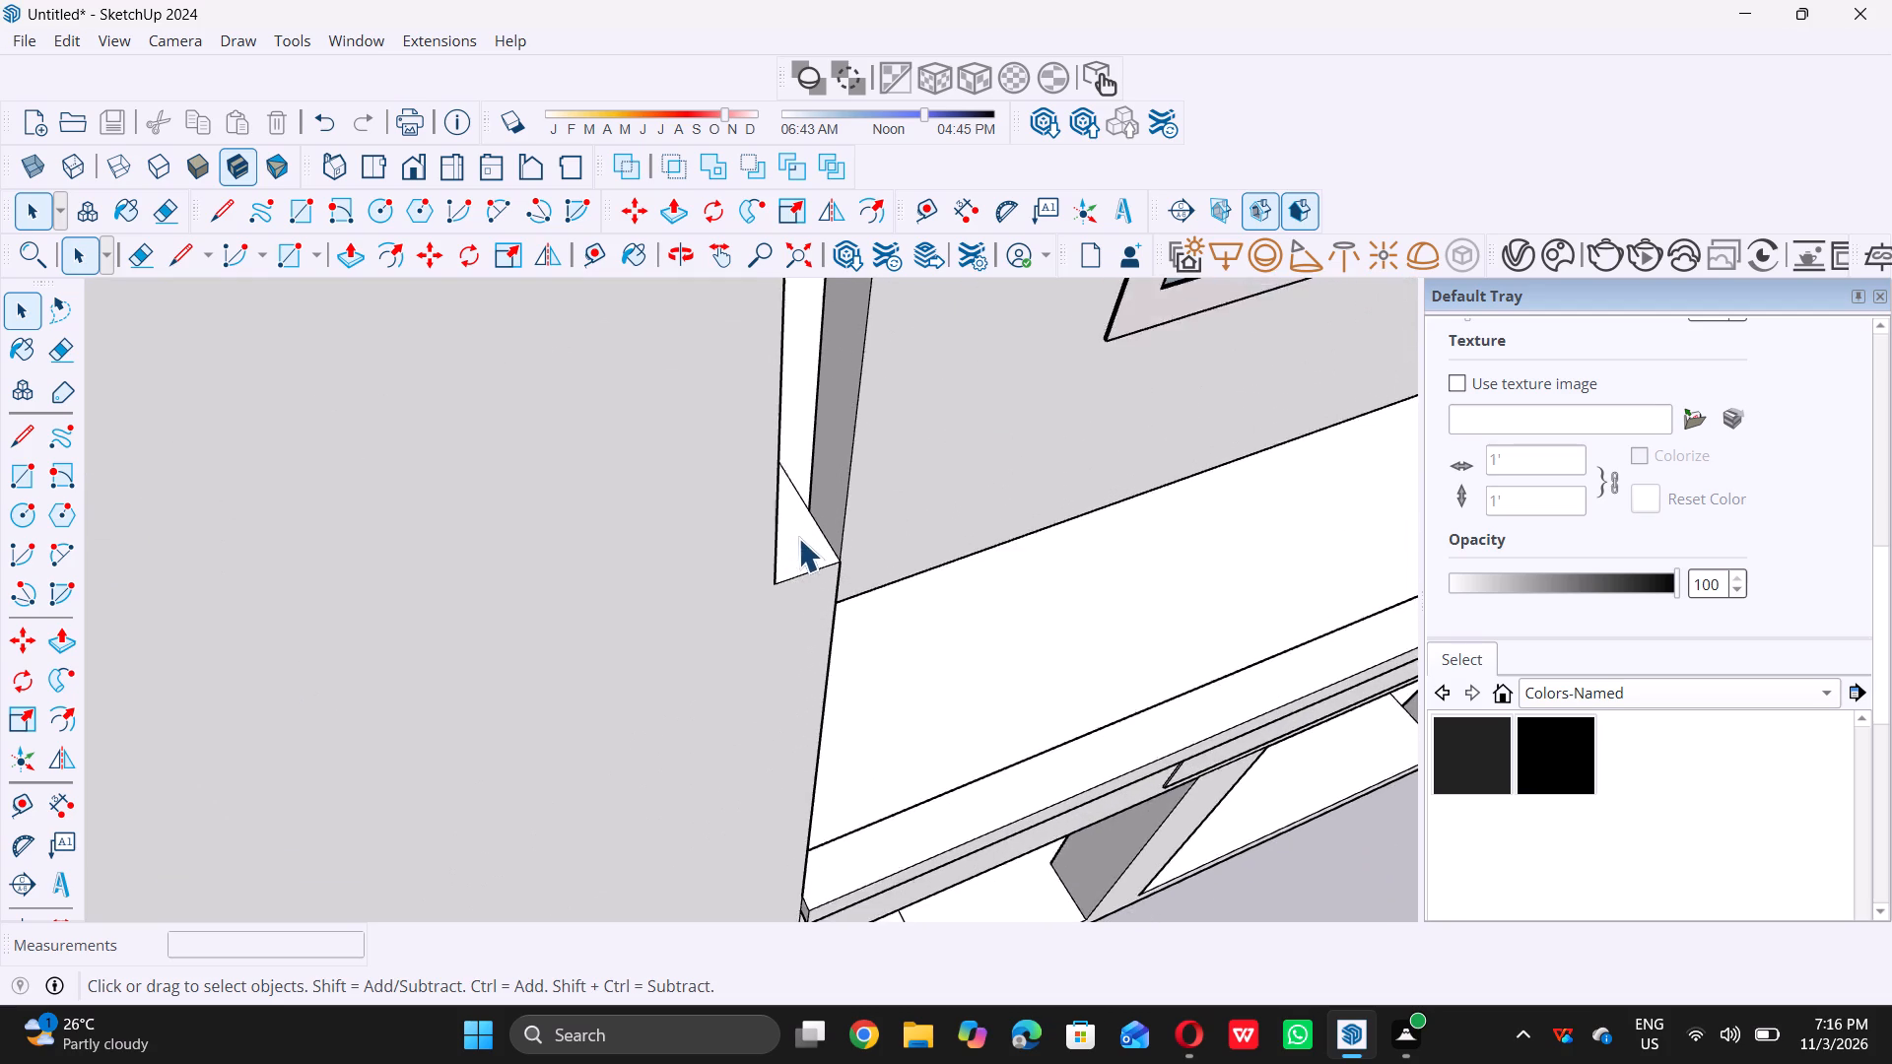
{"action": "scroll", "coordinate": [798, 538], "scroll_direction": "down", "scroll_amount": 19}
{"action": "scroll", "coordinate": [687, 504], "scroll_direction": "down", "scroll_amount": 3}
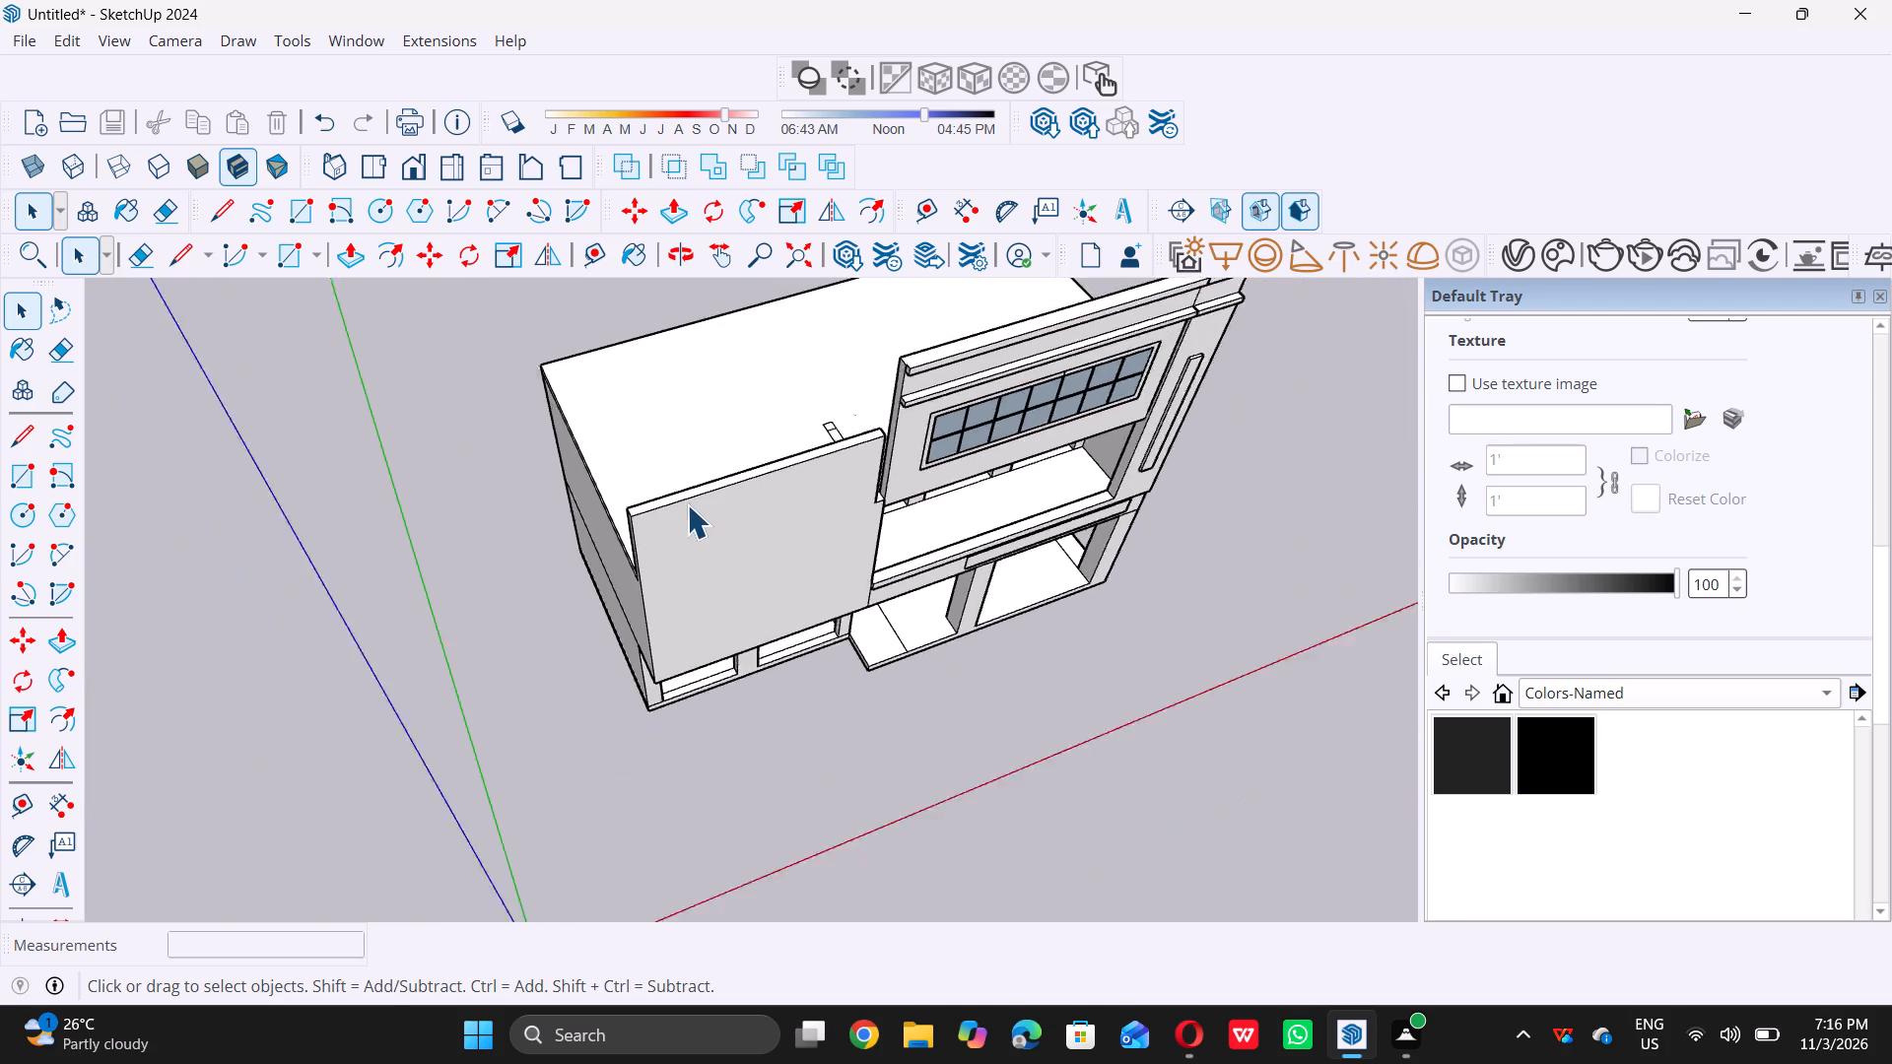
{"action": "scroll", "coordinate": [687, 504], "scroll_direction": "down", "scroll_amount": 2}
{"action": "middle_click_drag", "start_coordinate": [687, 501], "coordinate": [1229, 539]}
{"action": "middle_click_drag", "start_coordinate": [679, 499], "coordinate": [1066, 517]}
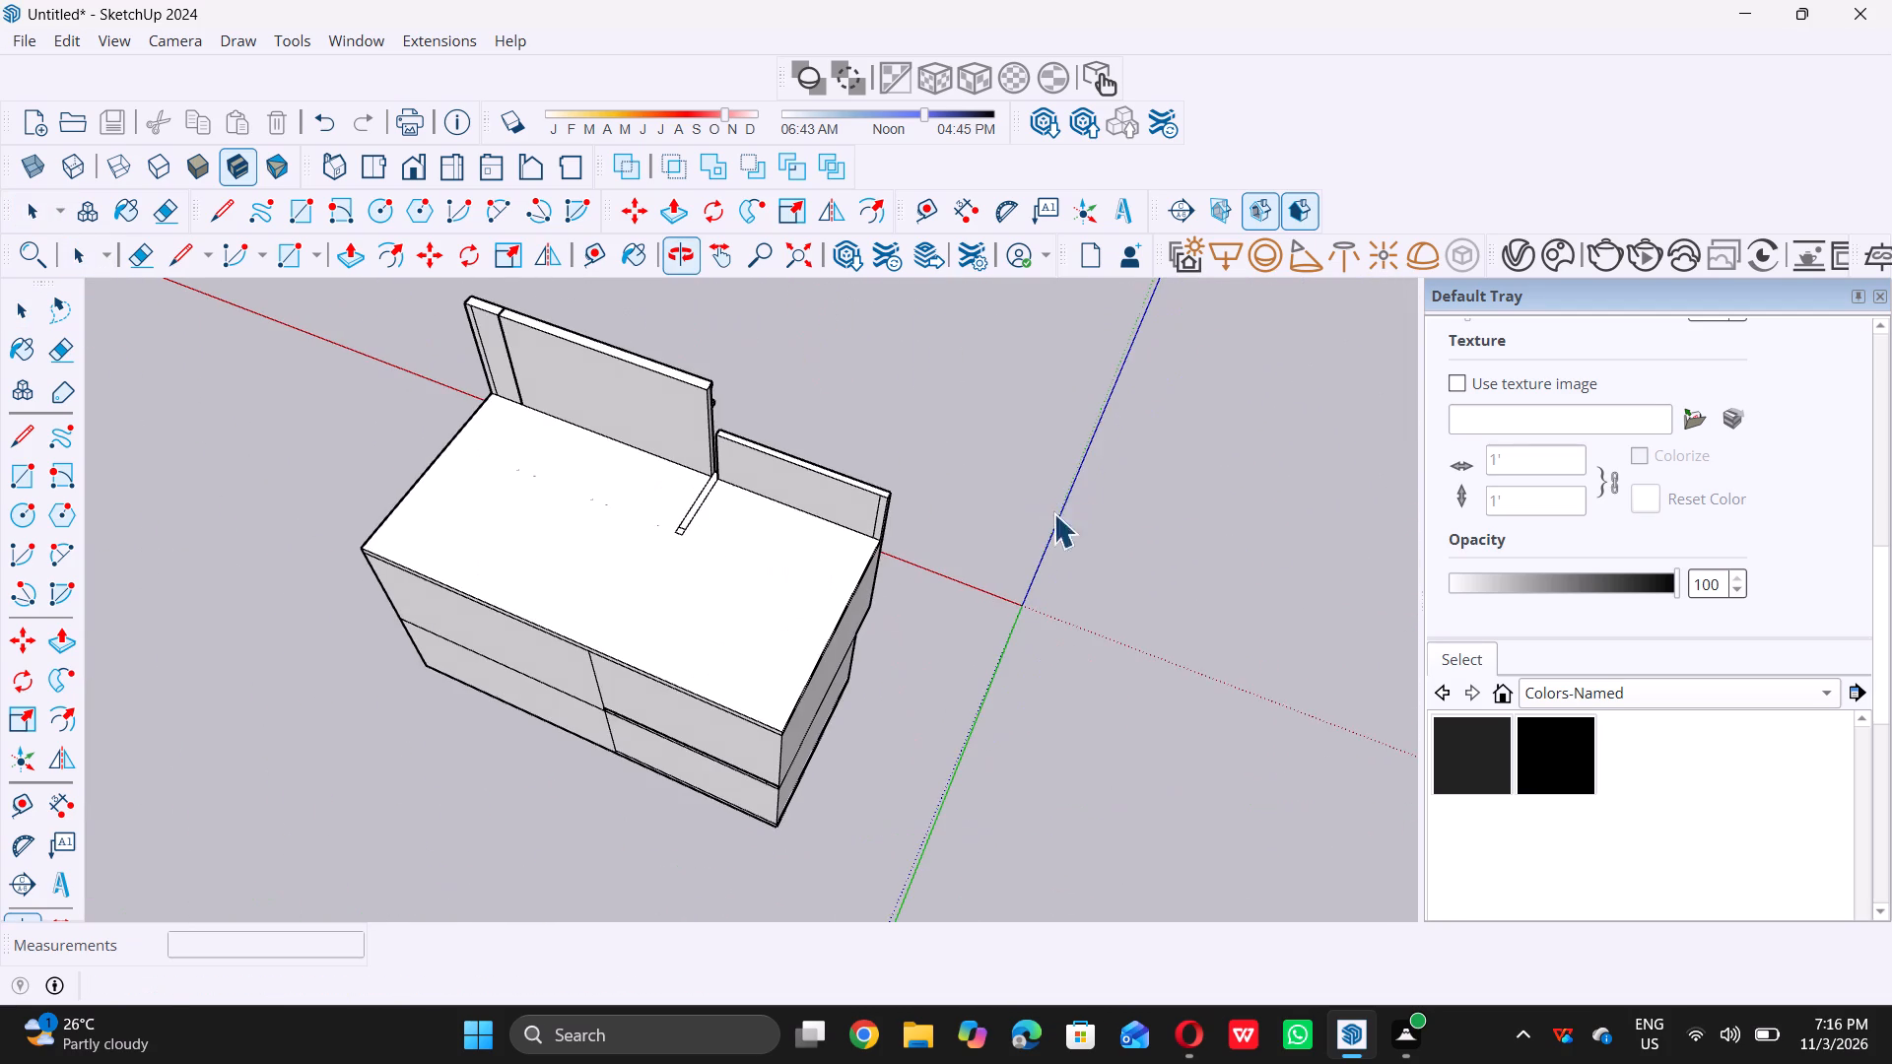
{"action": "scroll", "coordinate": [722, 493], "scroll_direction": "up", "scroll_amount": 6}
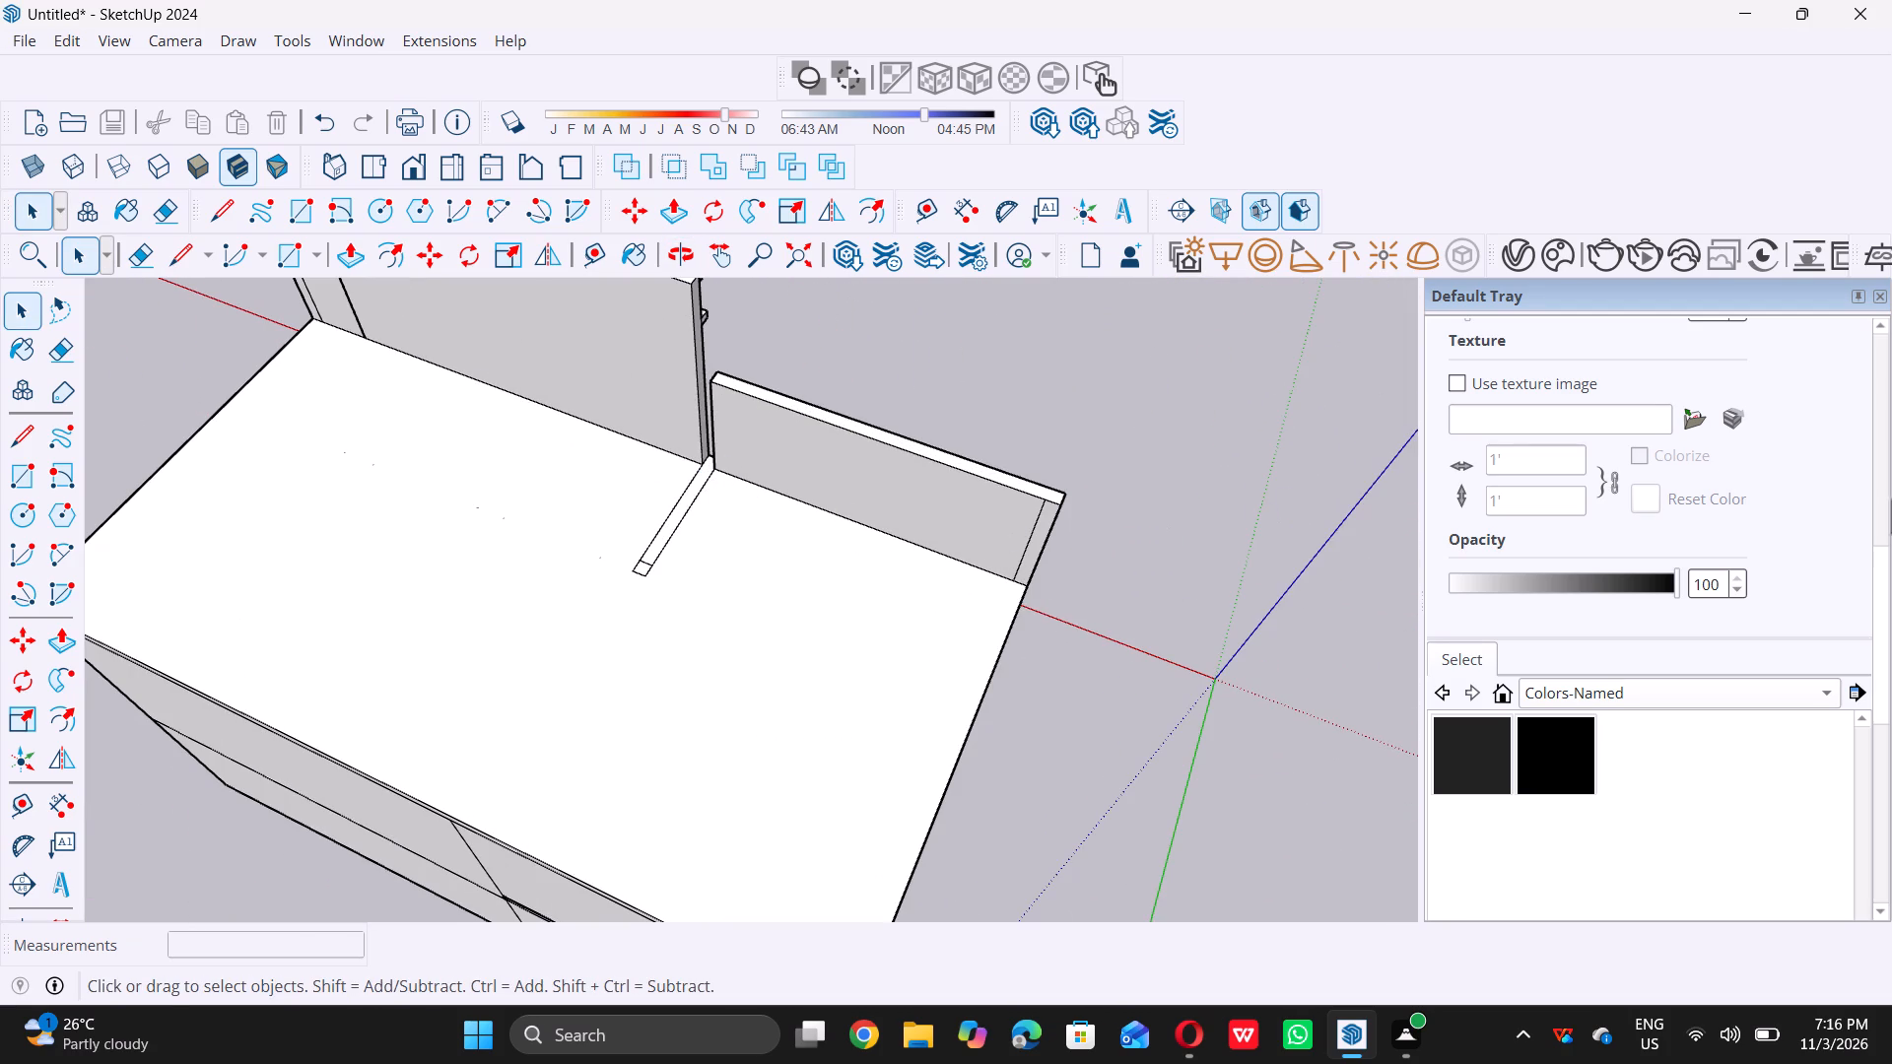
{"action": "scroll", "coordinate": [120, 412], "scroll_direction": "up", "scroll_amount": 1}
{"action": "scroll", "coordinate": [517, 350], "scroll_direction": "up", "scroll_amount": 6}
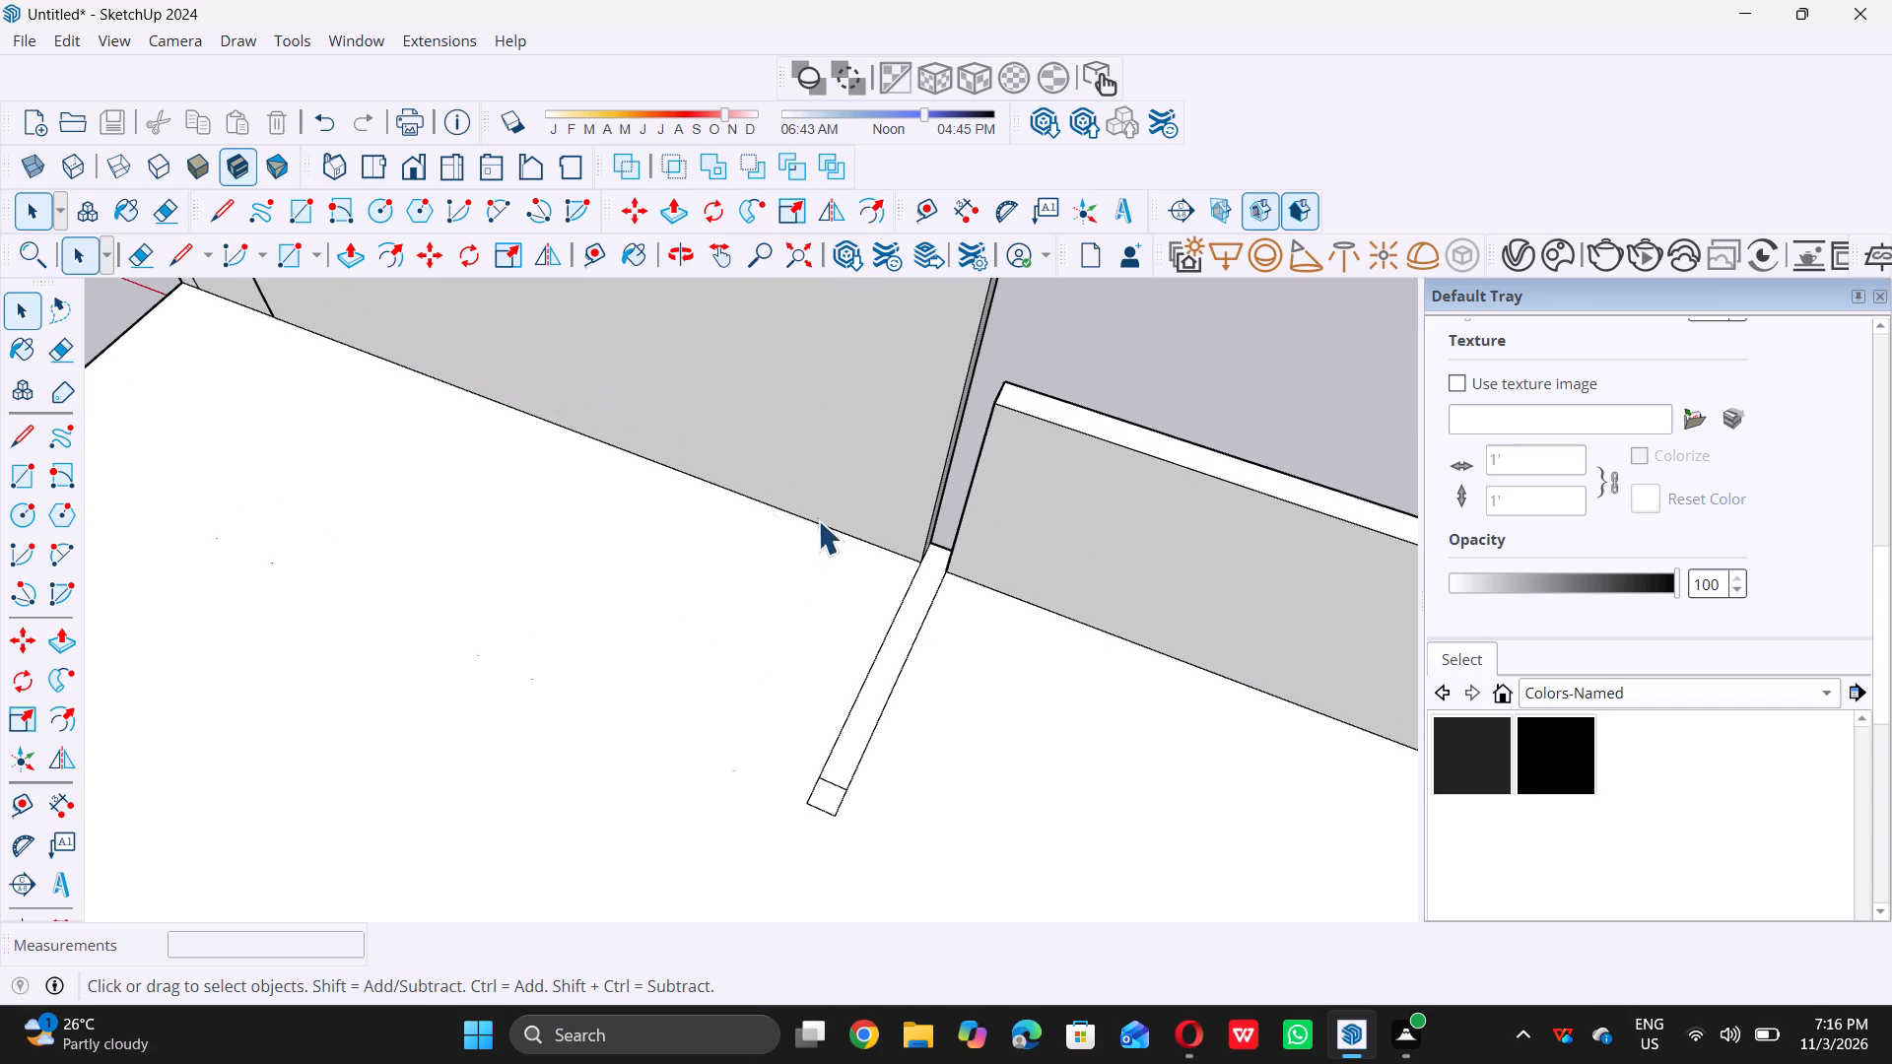
{"action": "scroll", "coordinate": [924, 540], "scroll_direction": "up", "scroll_amount": 9}
{"action": "key", "text": "l"}
{"action": "scroll", "coordinate": [947, 577], "scroll_direction": "up", "scroll_amount": 3}
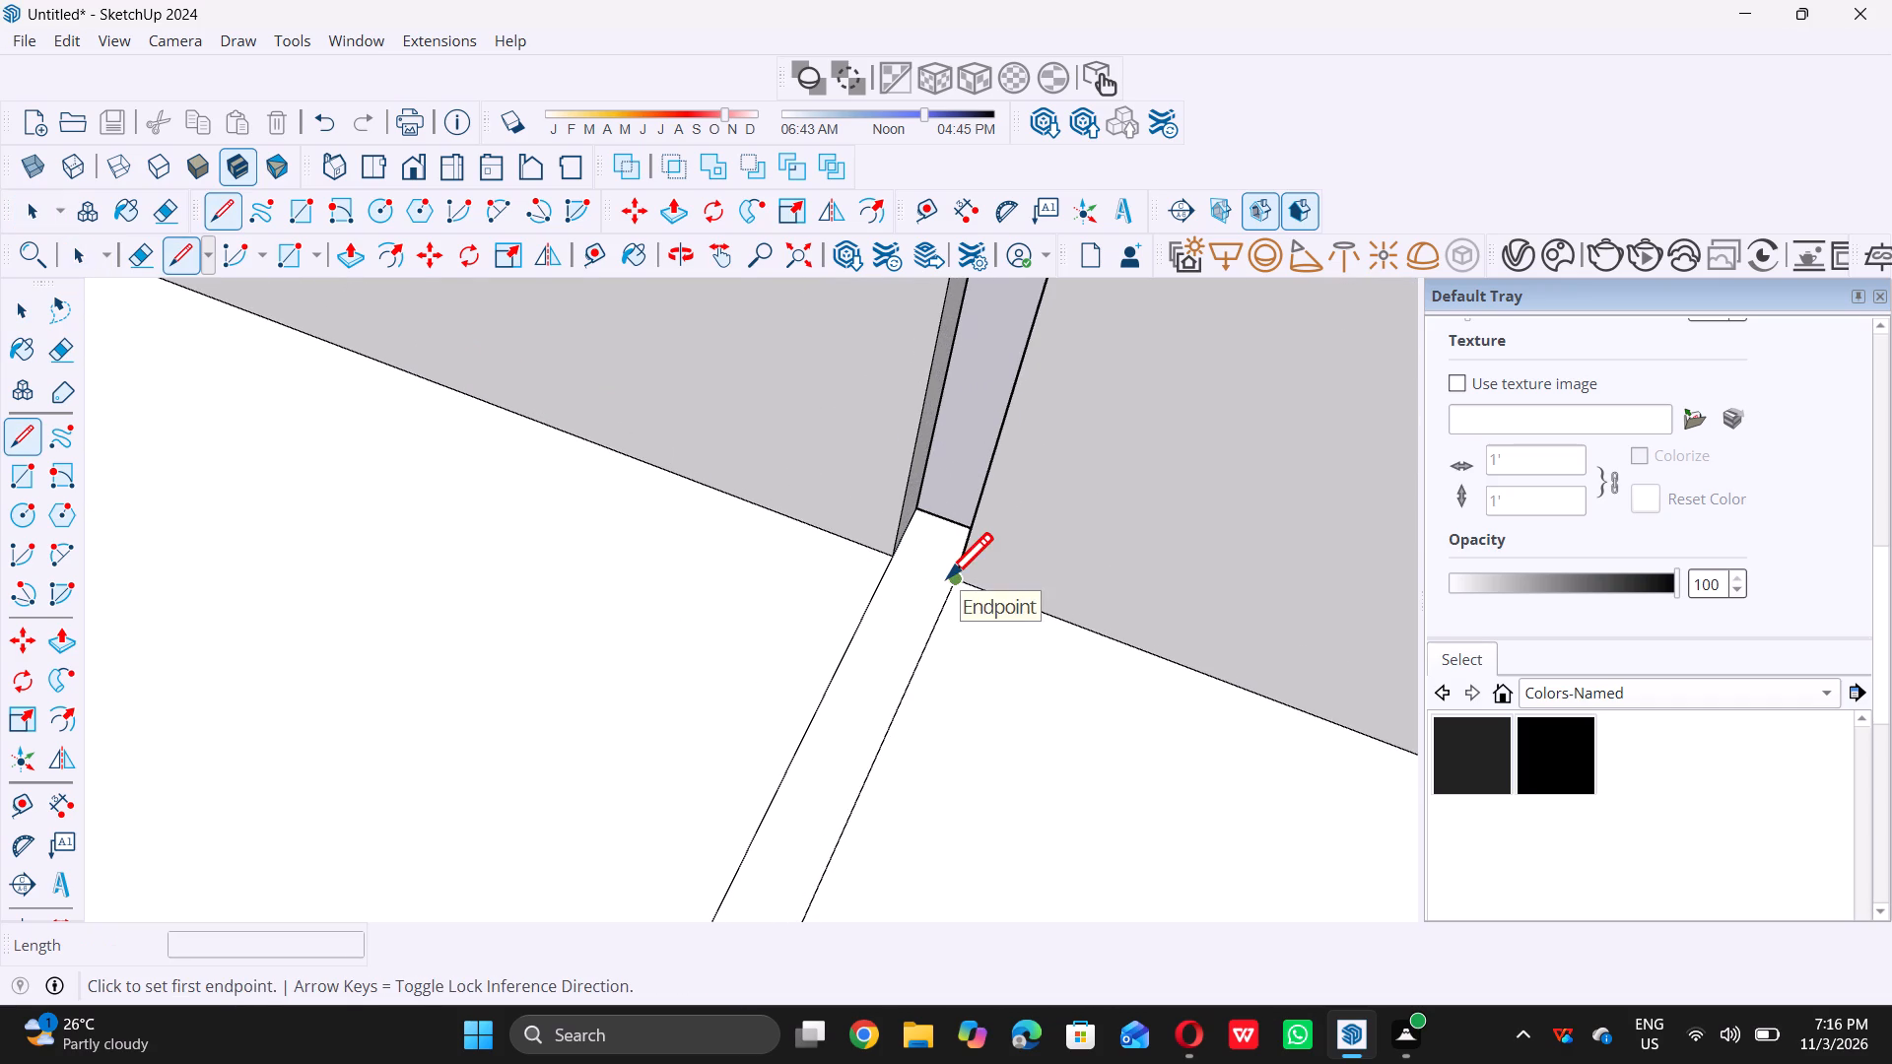
{"action": "scroll", "coordinate": [947, 577], "scroll_direction": "up", "scroll_amount": 1}
{"action": "double_click", "coordinate": [964, 584]}
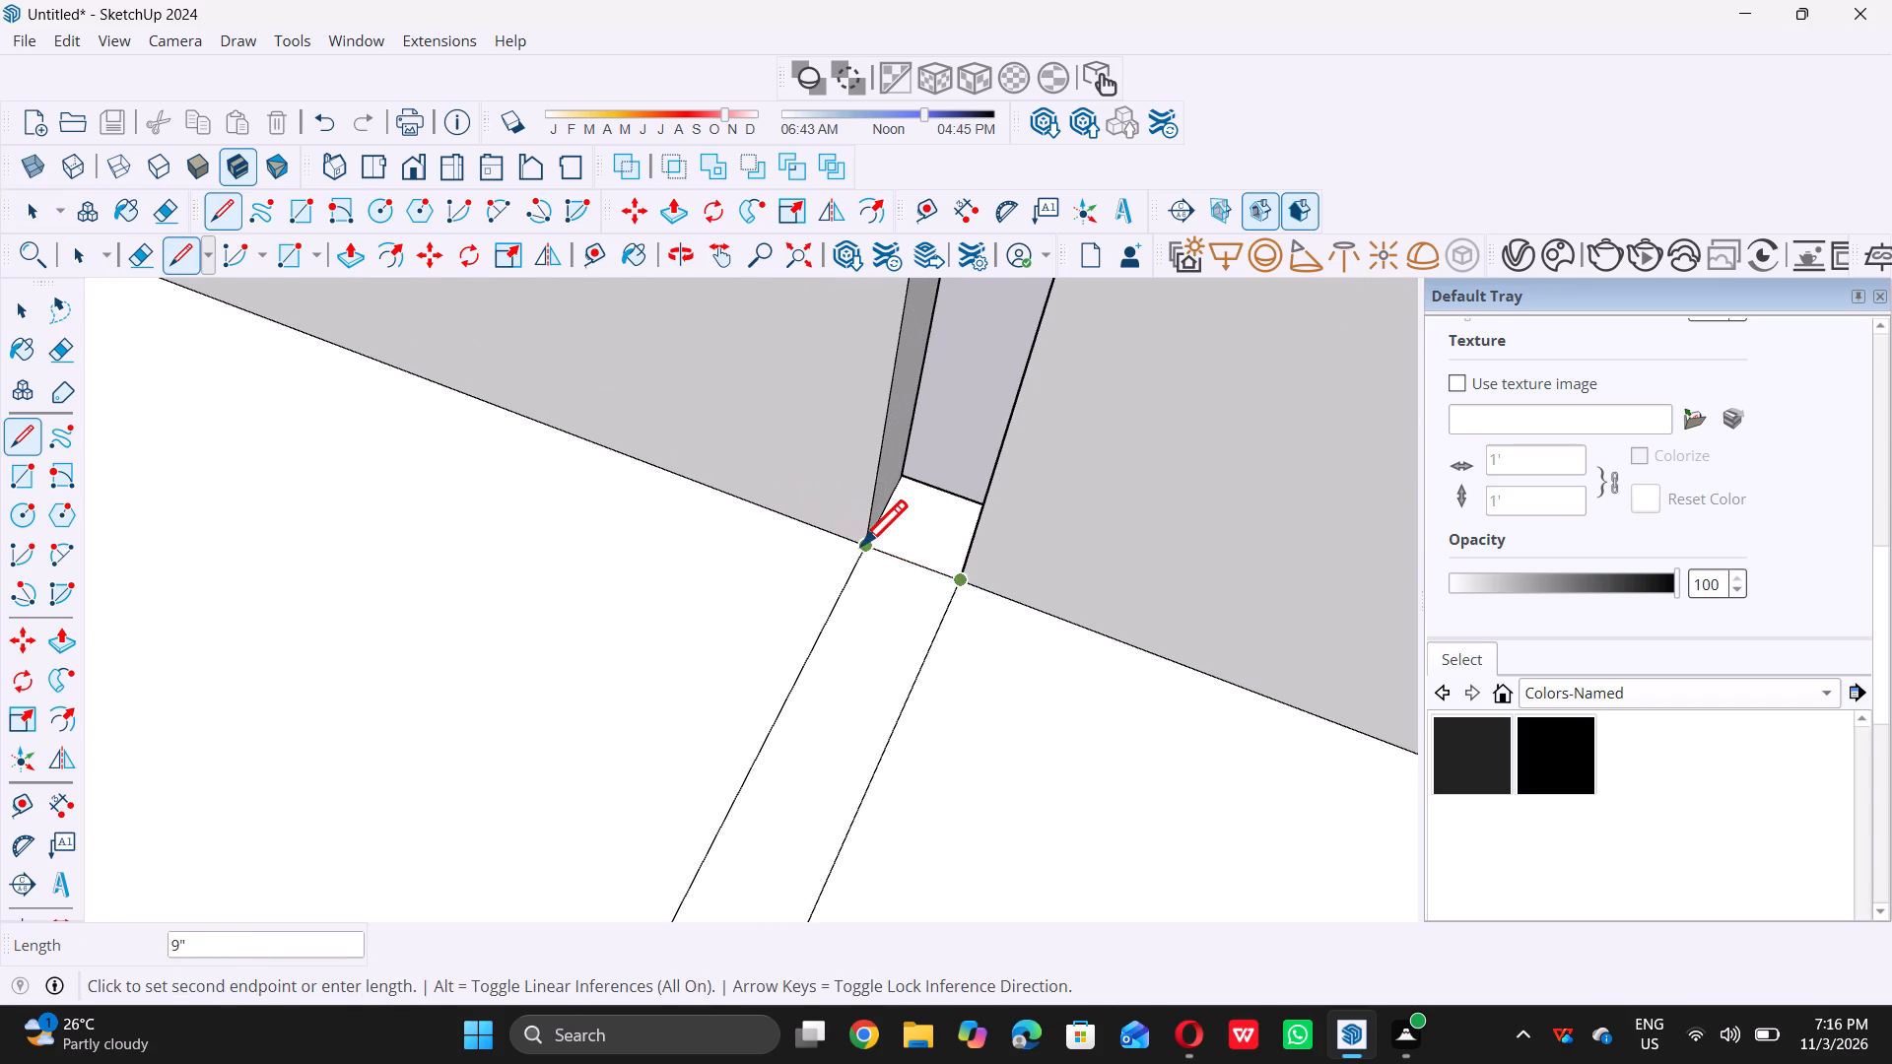
{"action": "triple_click", "coordinate": [862, 542]}
{"action": "key", "text": "space"}
Push/Pull the small face at the gap's base up 6' 9 9/16" to the lower block's front wall top.
{"action": "scroll", "coordinate": [859, 543], "scroll_direction": "down", "scroll_amount": 9}
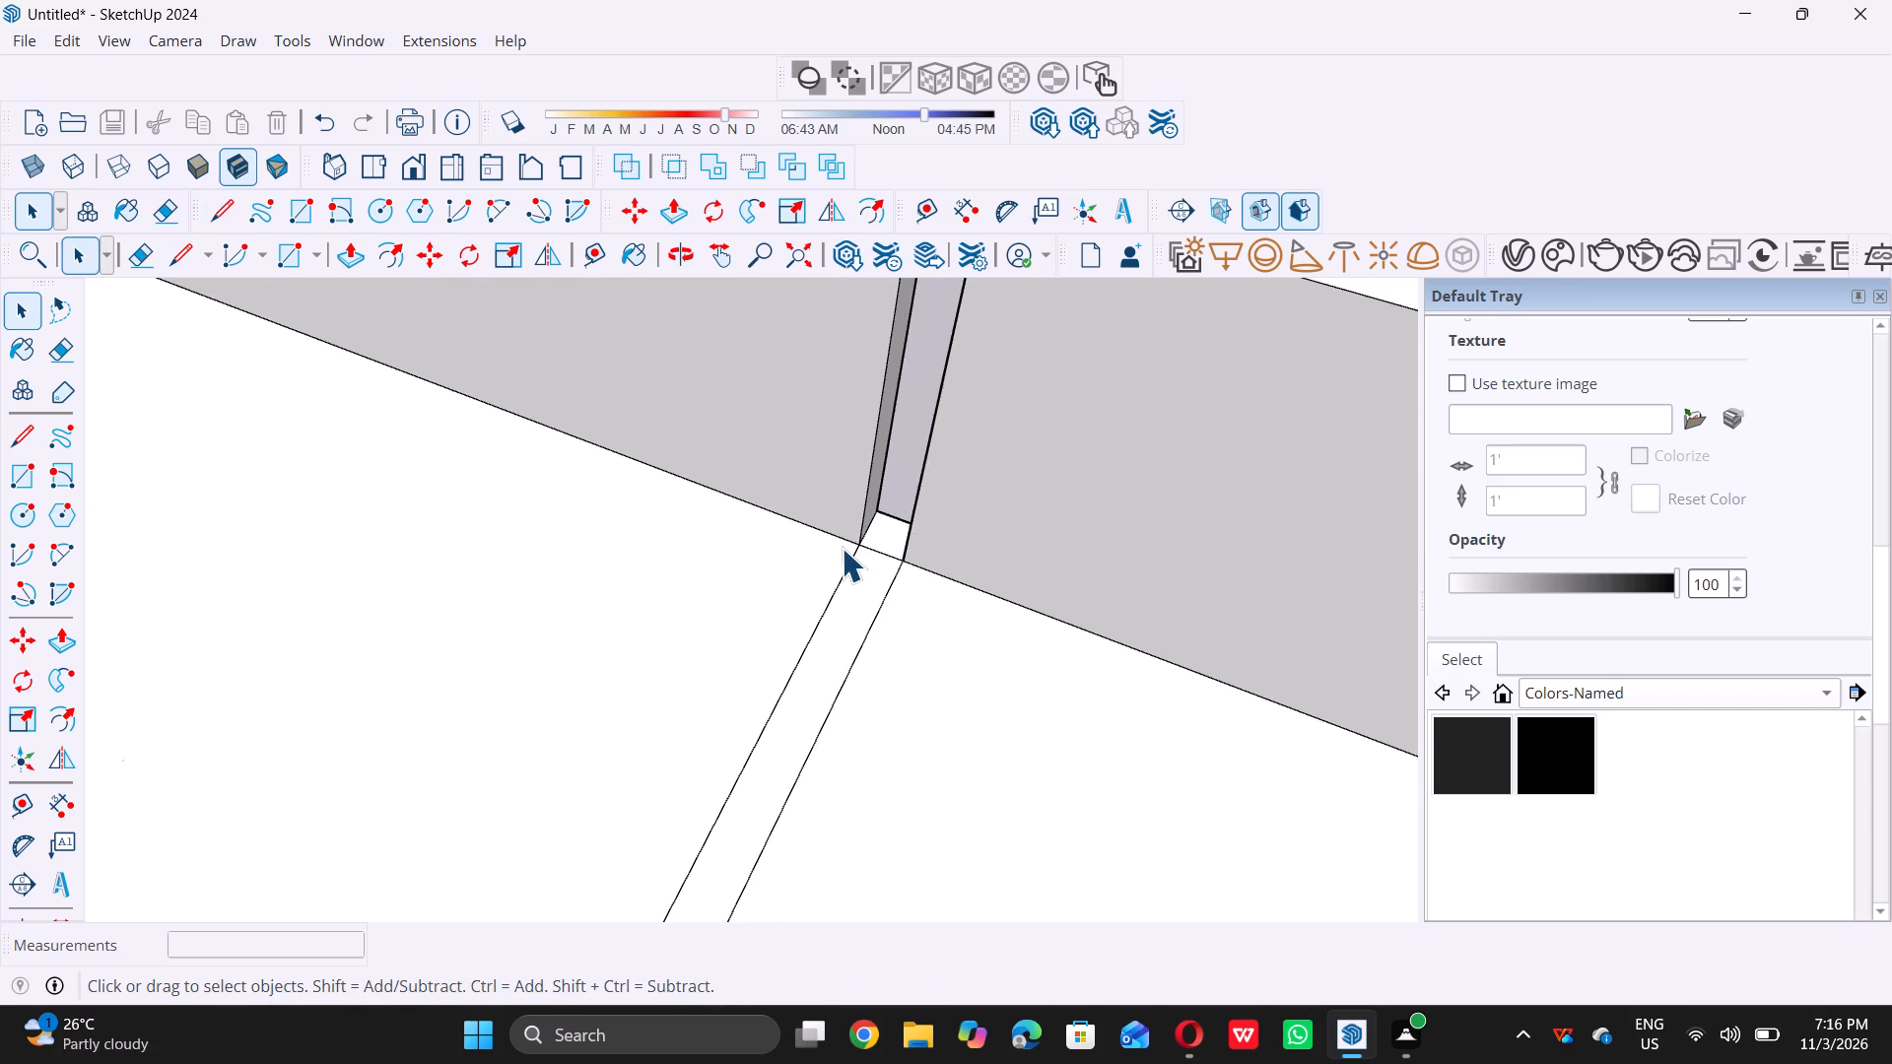
{"action": "scroll", "coordinate": [842, 548], "scroll_direction": "down", "scroll_amount": 20}
{"action": "scroll", "coordinate": [842, 548], "scroll_direction": "down", "scroll_amount": 3}
{"action": "scroll", "coordinate": [926, 575], "scroll_direction": "down", "scroll_amount": 1}
{"action": "middle_click_drag", "start_coordinate": [926, 570], "coordinate": [865, 586]}
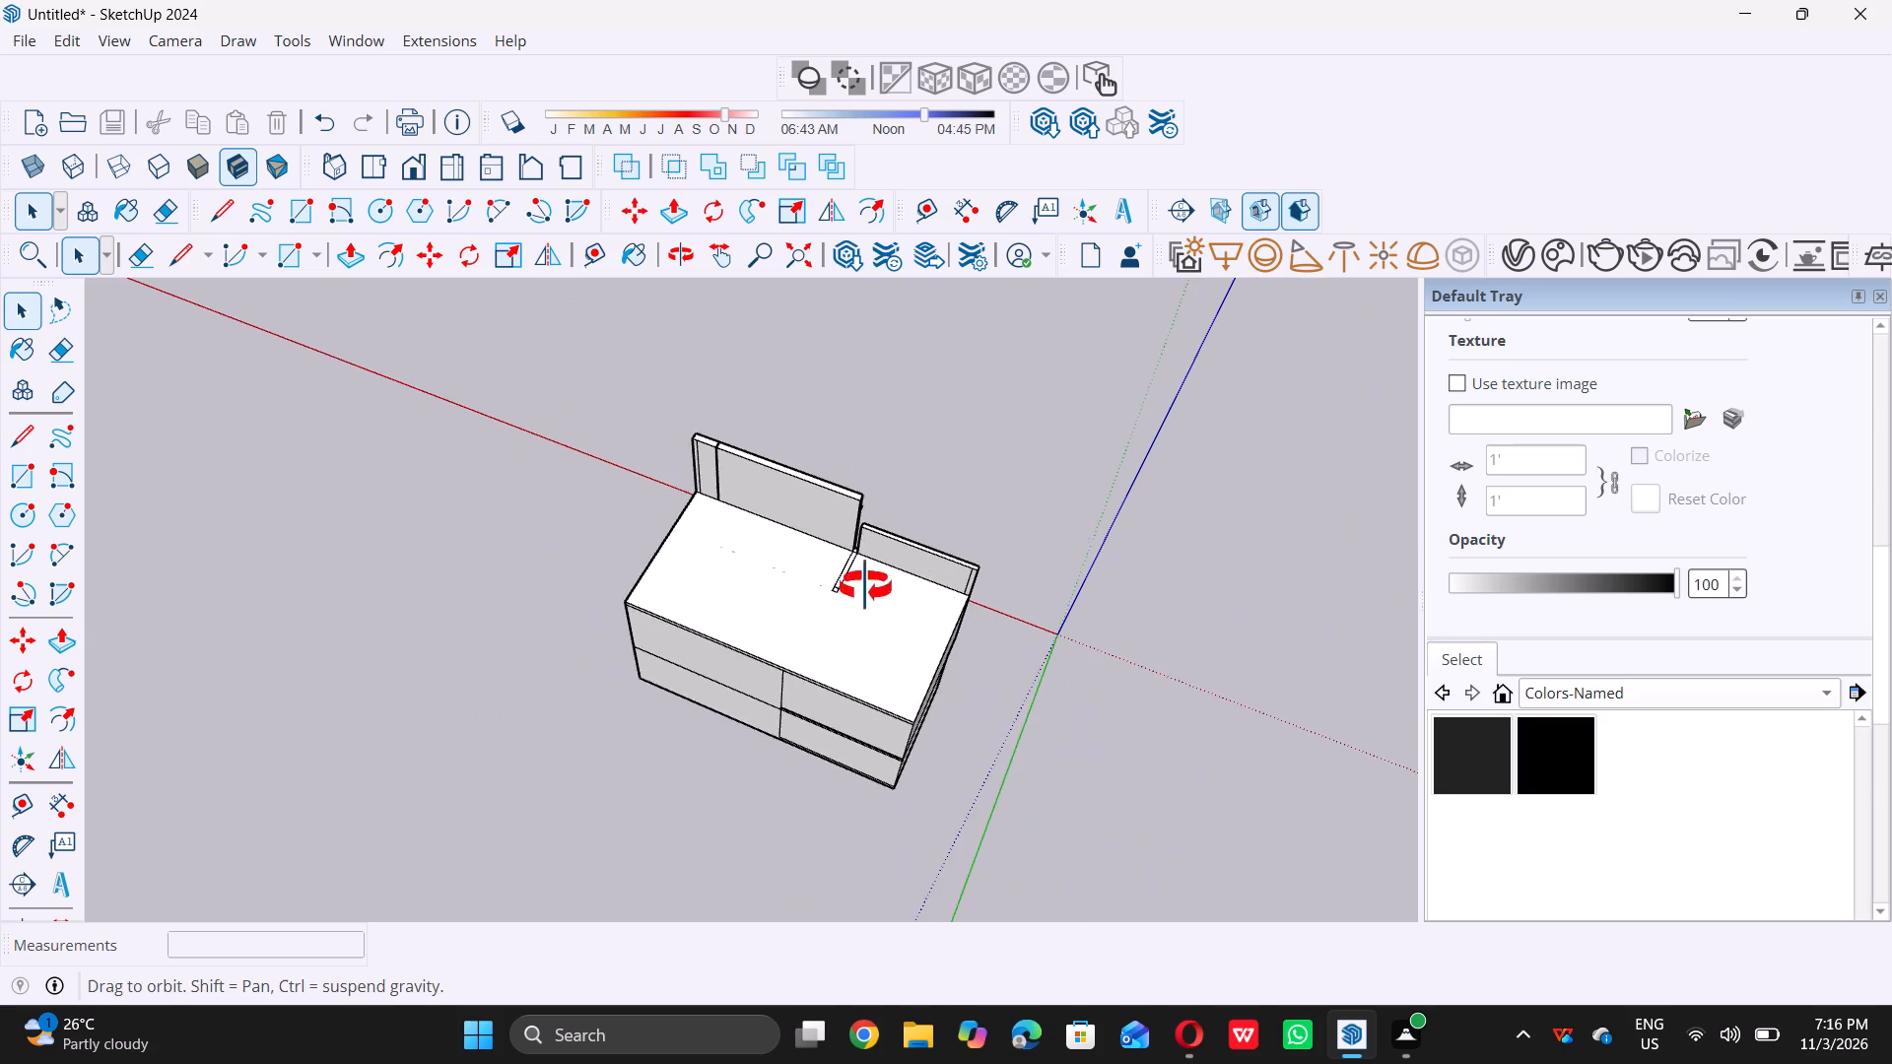
{"action": "middle_click_drag", "start_coordinate": [865, 586], "coordinate": [221, 581]}
{"action": "middle_click", "coordinate": [219, 581]}
{"action": "middle_click", "coordinate": [216, 580]}
{"action": "middle_click_drag", "start_coordinate": [678, 667], "coordinate": [0, 640]}
{"action": "middle_click", "coordinate": [0, 640]}
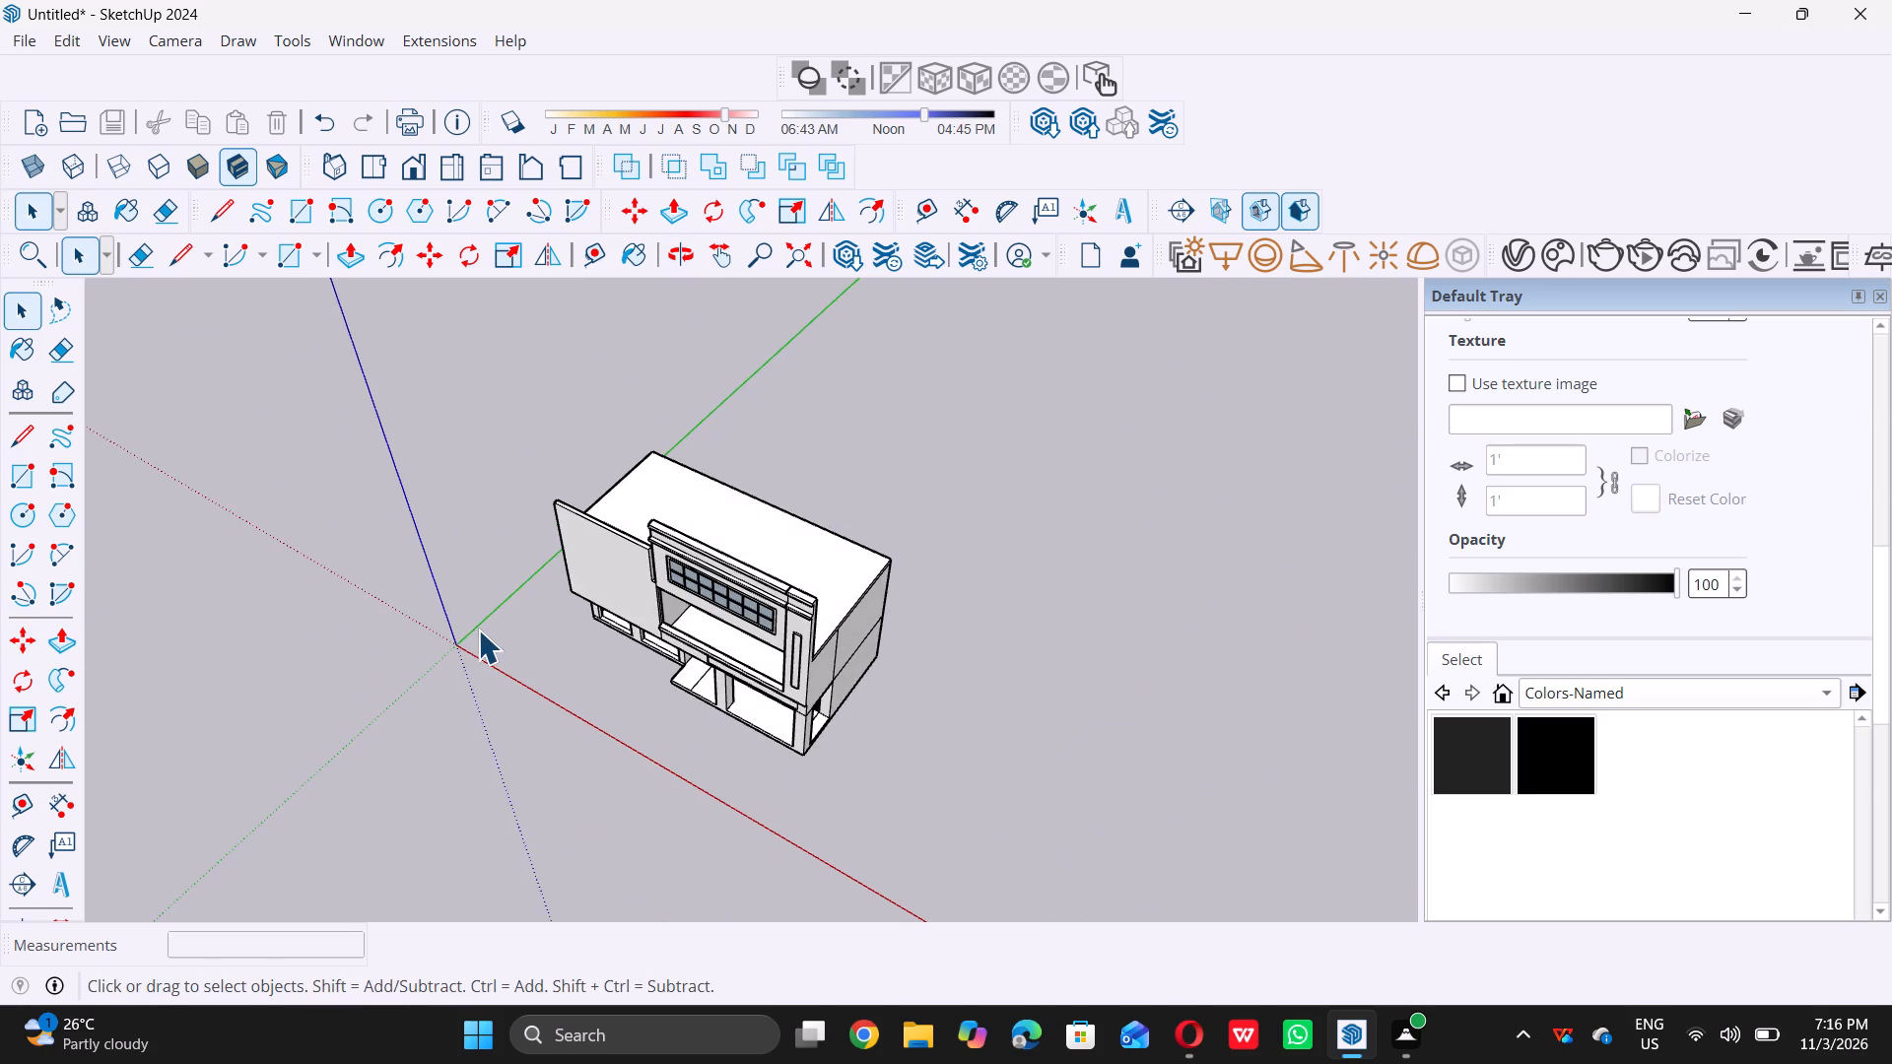
{"action": "scroll", "coordinate": [549, 623], "scroll_direction": "up", "scroll_amount": 6}
{"action": "scroll", "coordinate": [707, 506], "scroll_direction": "up", "scroll_amount": 6}
{"action": "middle_click_drag", "start_coordinate": [708, 648], "coordinate": [853, 617]}
{"action": "scroll", "coordinate": [783, 549], "scroll_direction": "up", "scroll_amount": 13}
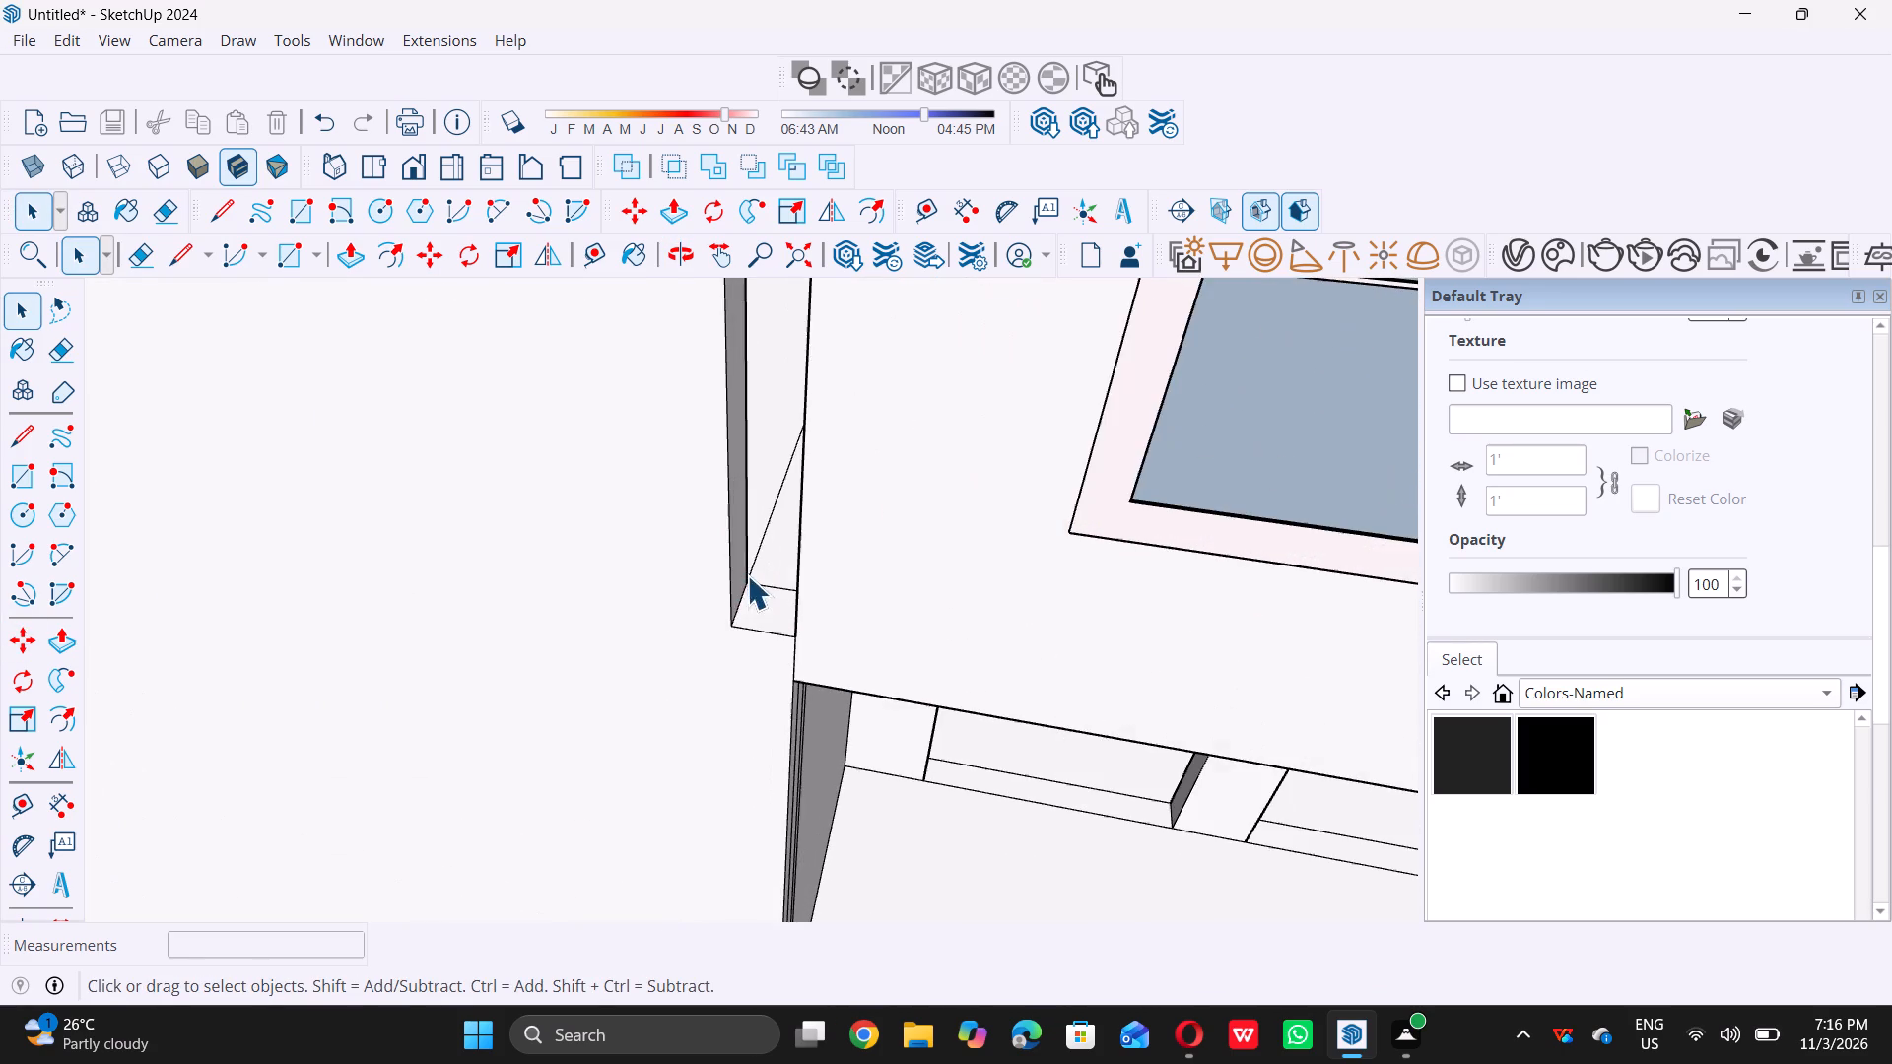
{"action": "scroll", "coordinate": [752, 615], "scroll_direction": "up", "scroll_amount": 5}
{"action": "left_click", "coordinate": [752, 606]}
{"action": "key", "text": "p"}
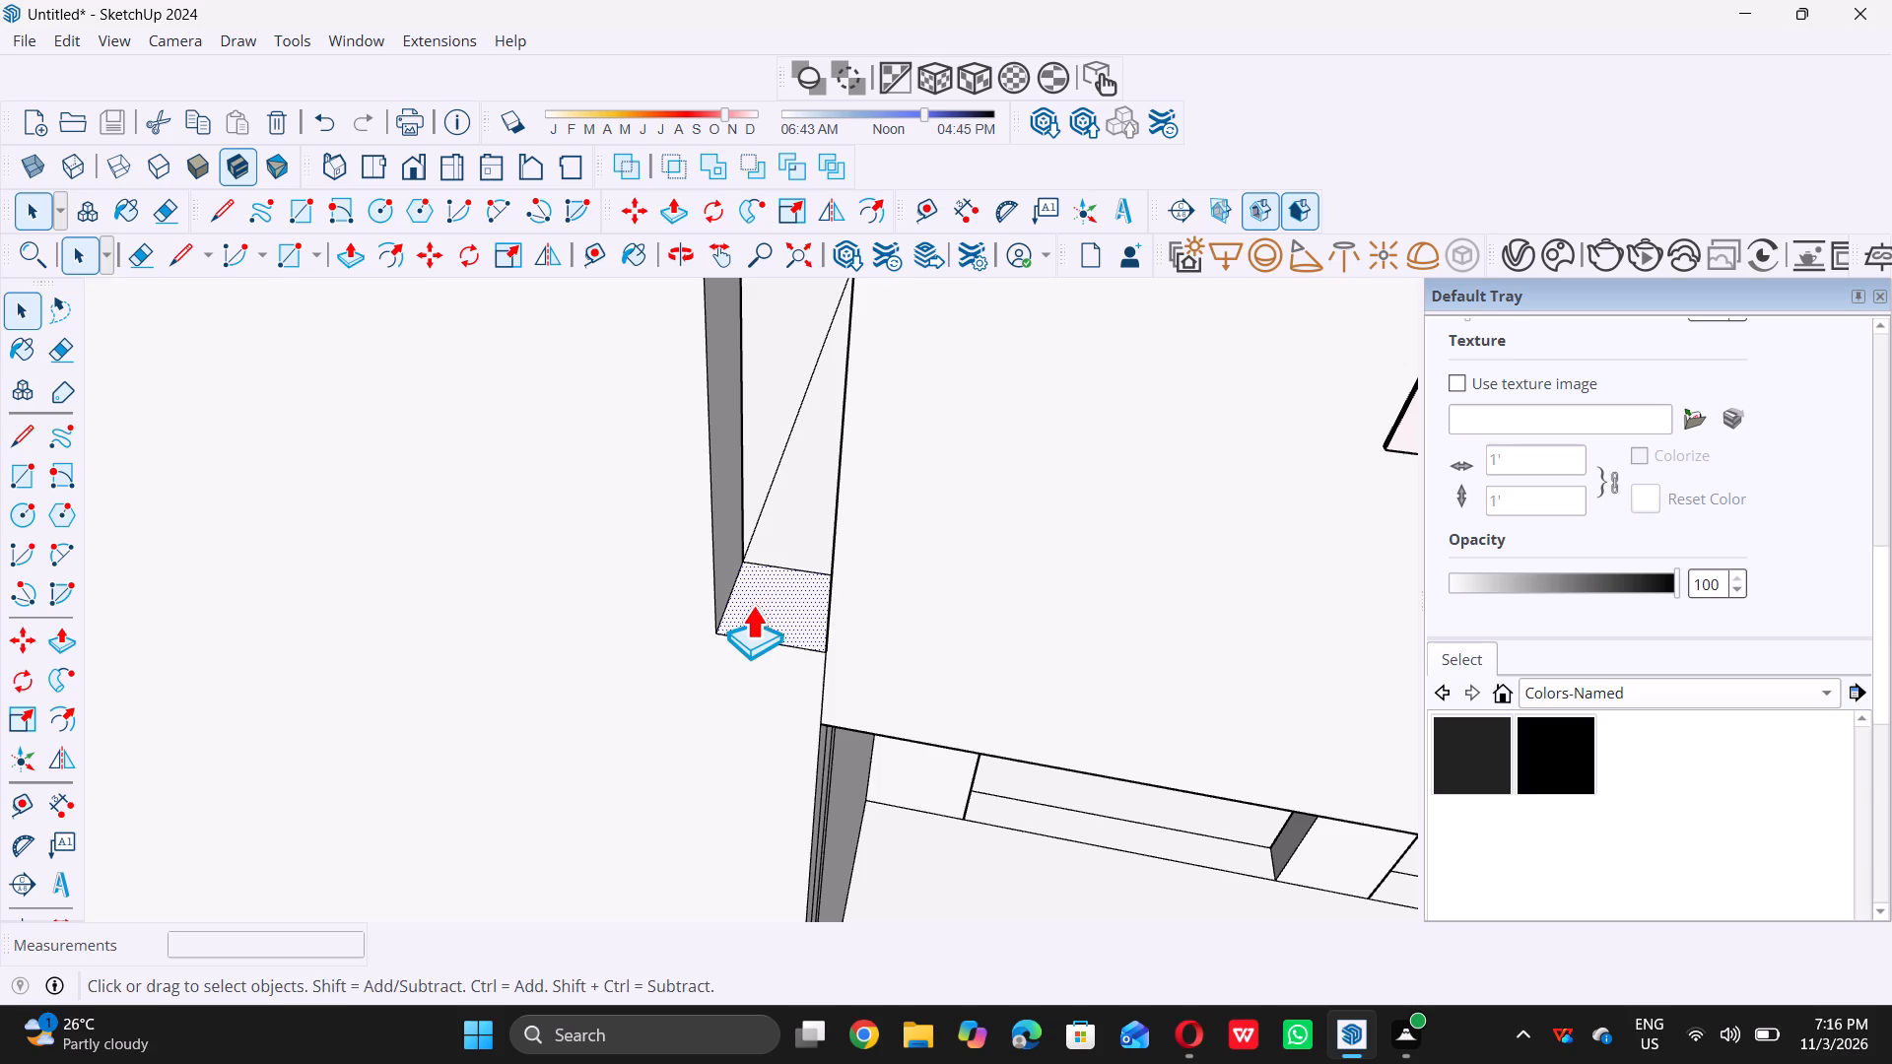
{"action": "left_click", "coordinate": [750, 605]}
{"action": "scroll", "coordinate": [745, 521], "scroll_direction": "down", "scroll_amount": 12}
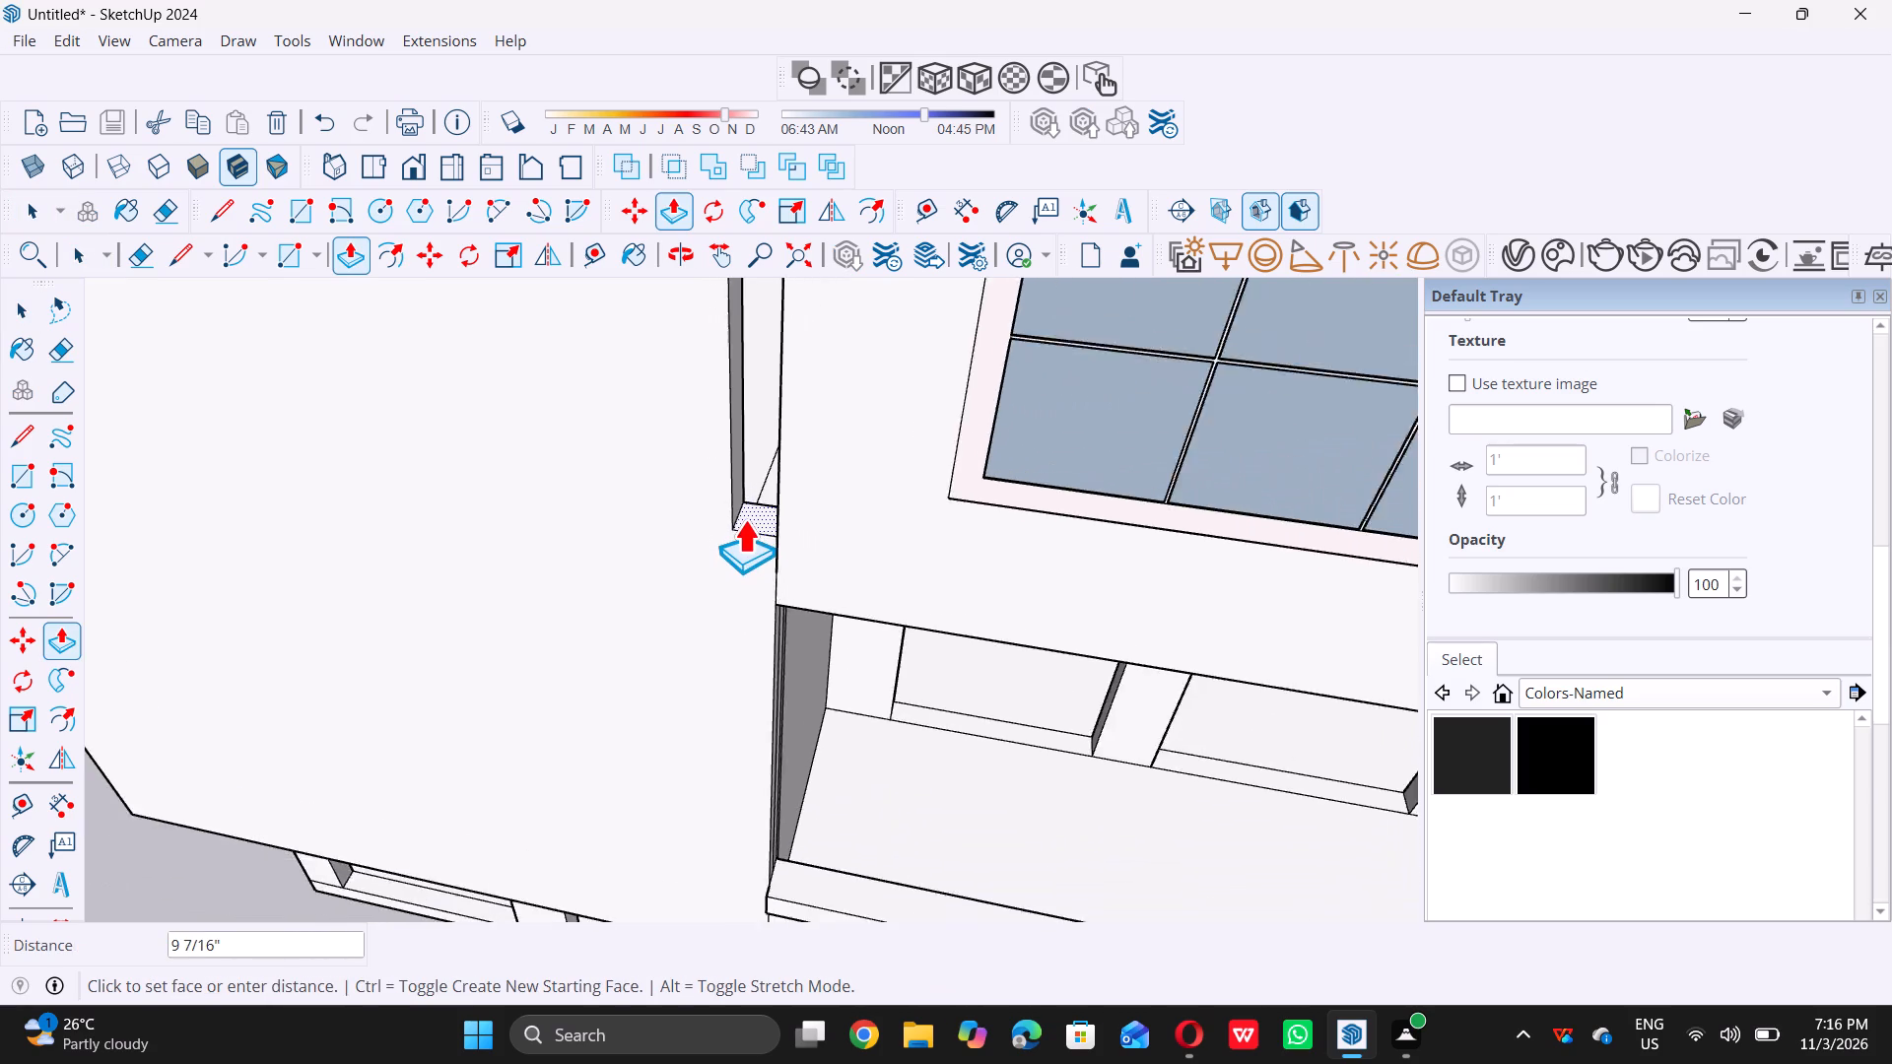
{"action": "scroll", "coordinate": [744, 519], "scroll_direction": "down", "scroll_amount": 5}
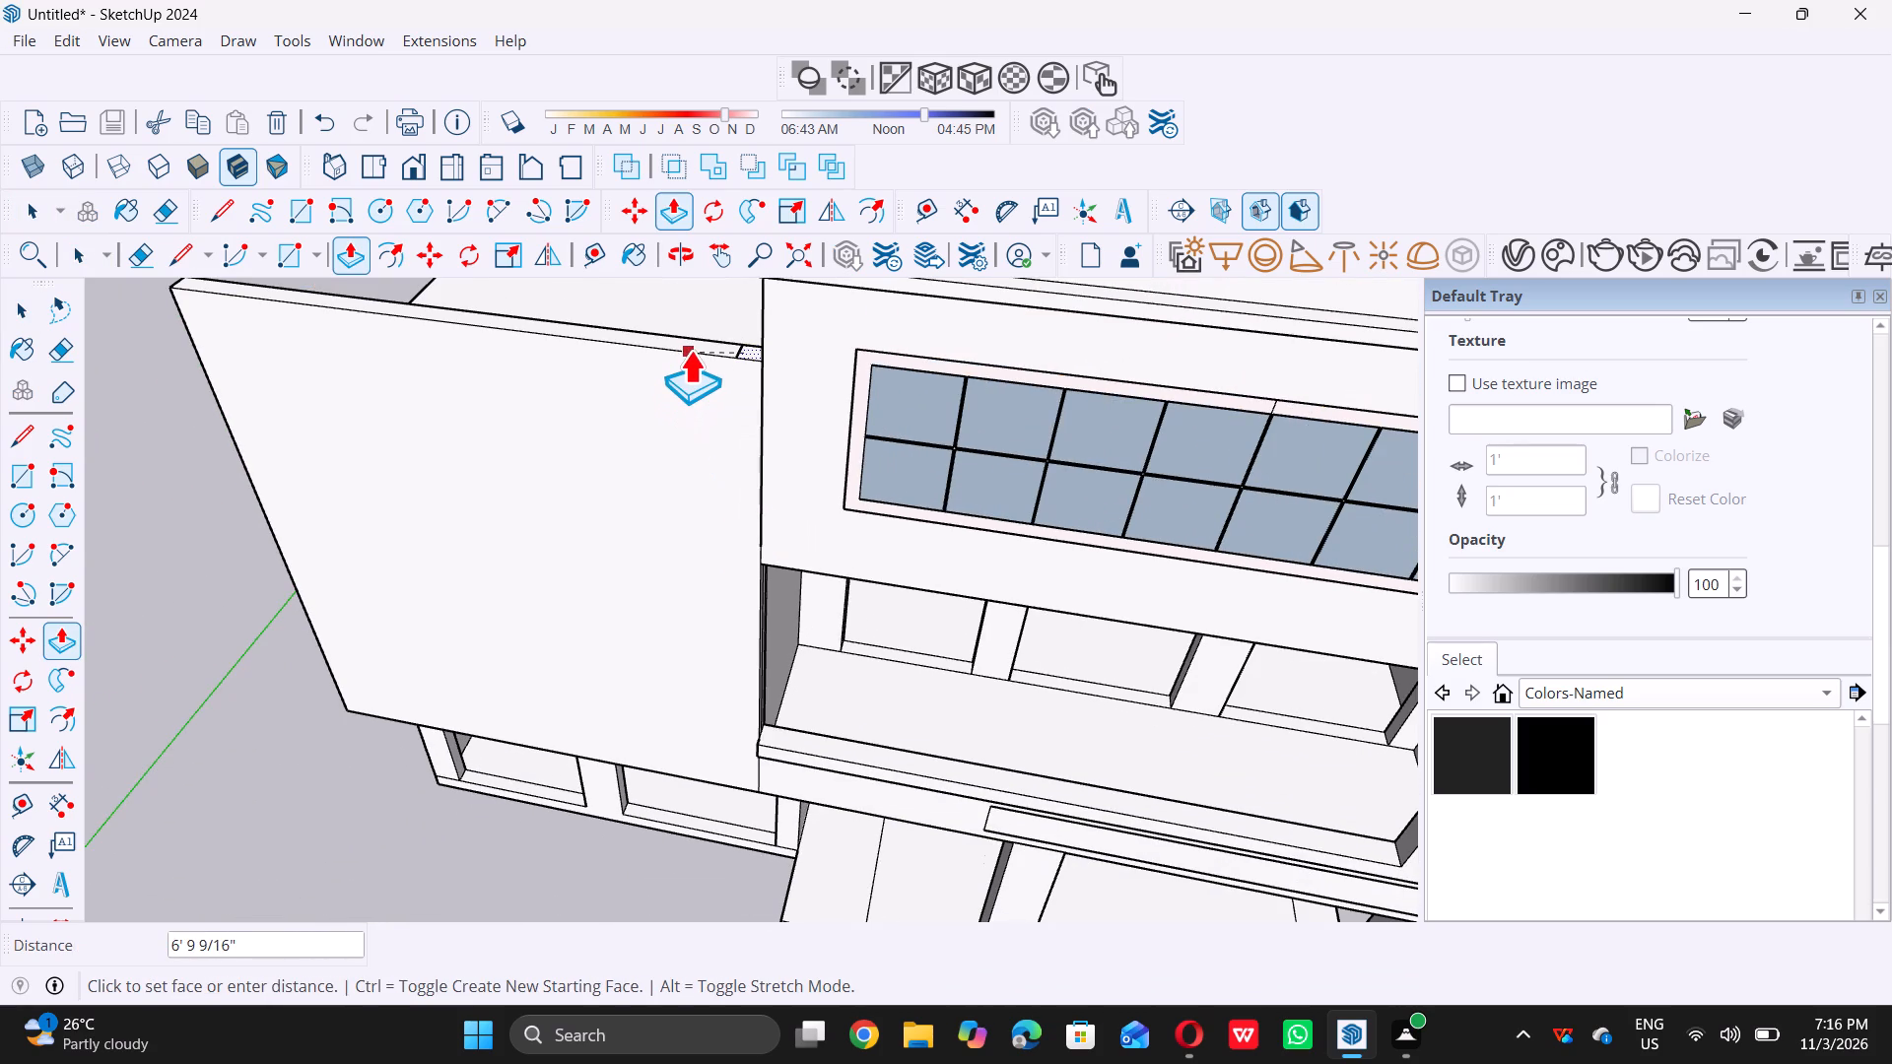
{"action": "double_click", "coordinate": [689, 347]}
{"action": "key", "text": "space"}
Examine the filled gap and the building's massing from the front, the side and above.
{"action": "scroll", "coordinate": [752, 419], "scroll_direction": "down", "scroll_amount": 20}
{"action": "middle_click_drag", "start_coordinate": [932, 654], "coordinate": [993, 431]}
{"action": "middle_click", "coordinate": [993, 431]}
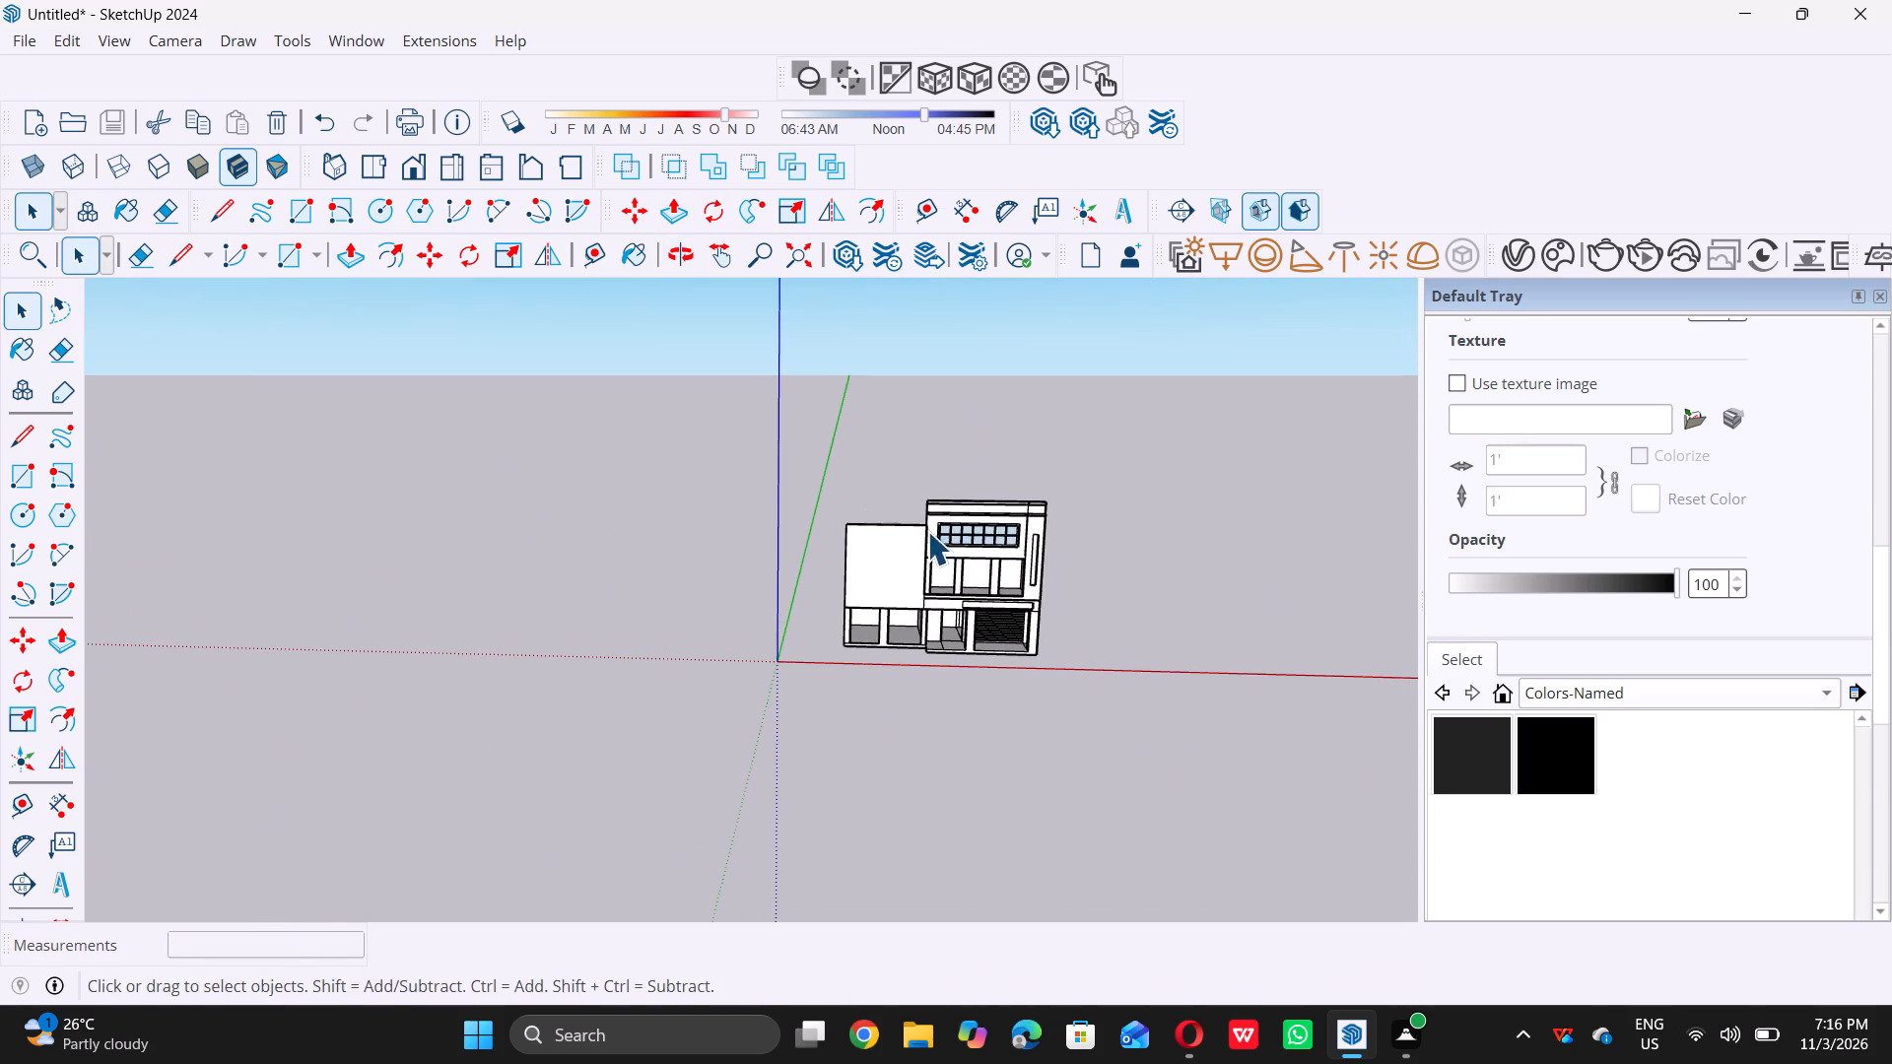
{"action": "middle_click_drag", "start_coordinate": [853, 553], "coordinate": [908, 509]}
{"action": "scroll", "coordinate": [909, 560], "scroll_direction": "up", "scroll_amount": 7}
{"action": "middle_click_drag", "start_coordinate": [949, 518], "coordinate": [888, 524]}
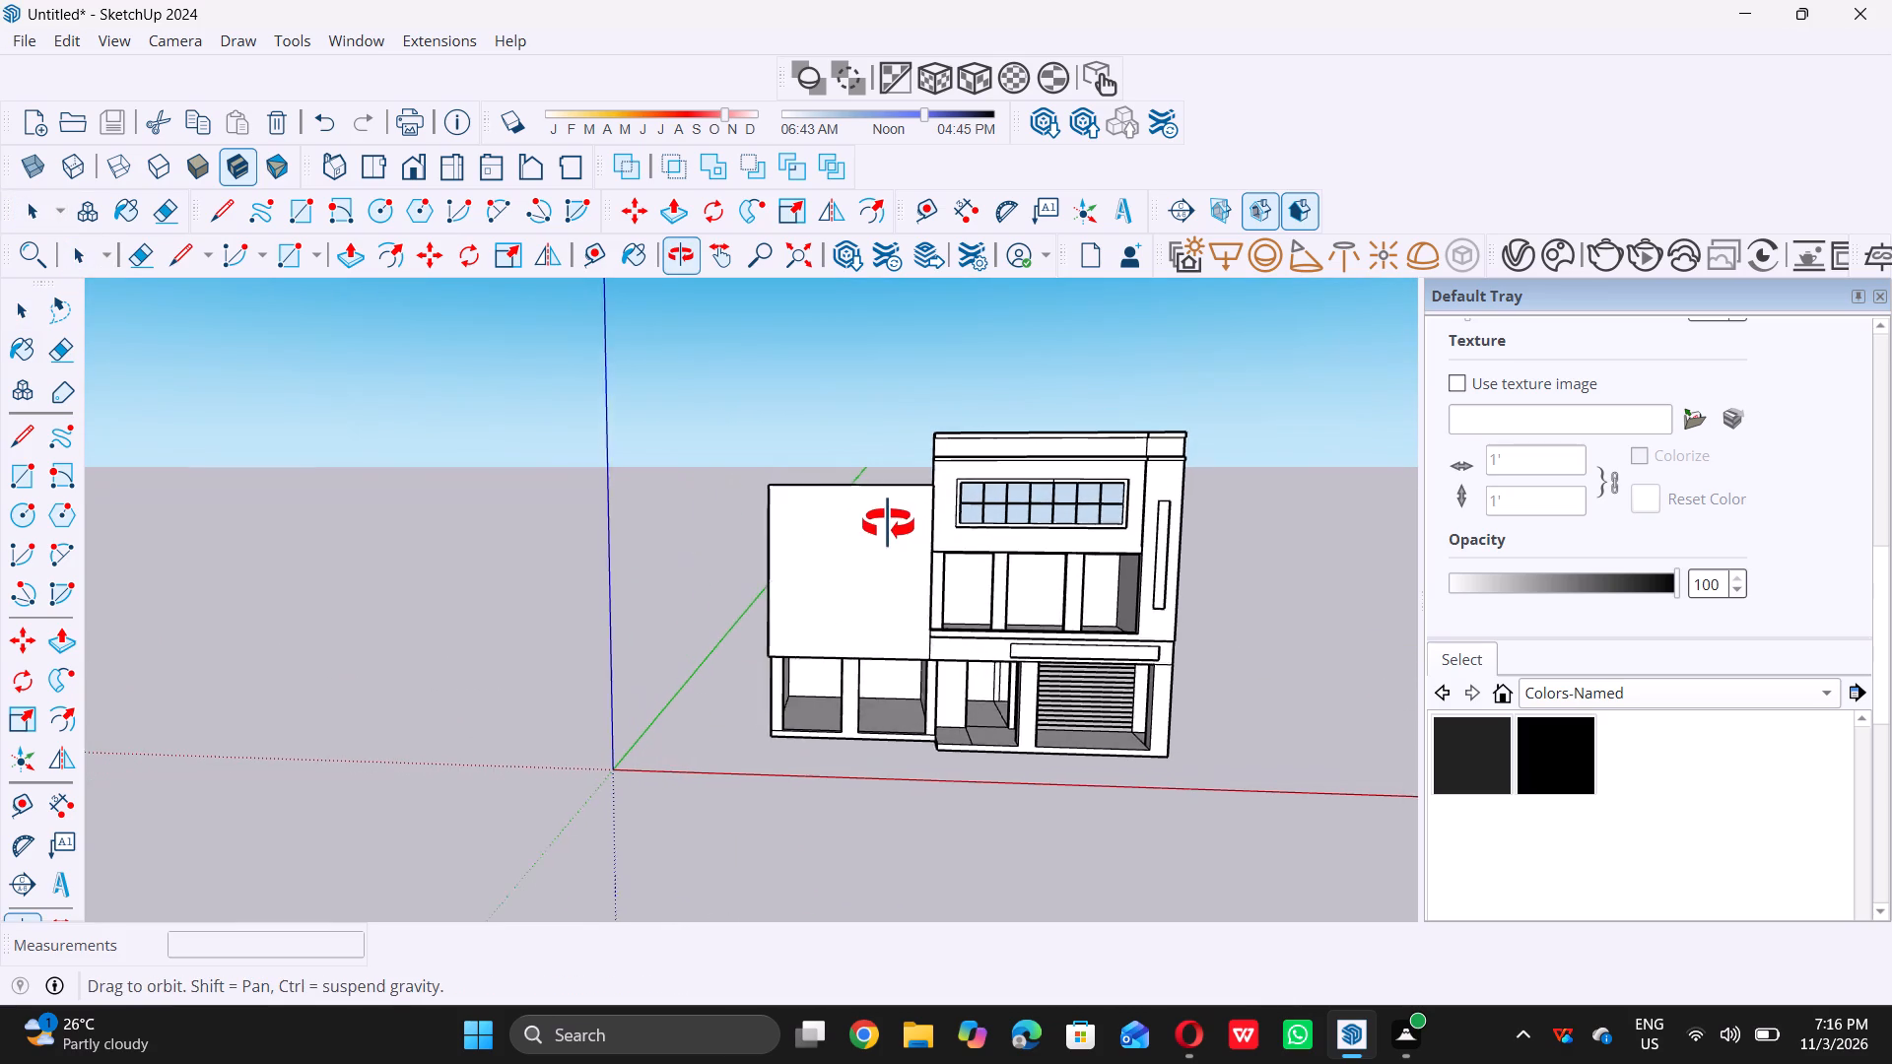
{"action": "middle_click_drag", "start_coordinate": [888, 524], "coordinate": [887, 524]}
{"action": "scroll", "coordinate": [862, 531], "scroll_direction": "down", "scroll_amount": 5}
{"action": "middle_click_drag", "start_coordinate": [843, 594], "coordinate": [842, 555]}
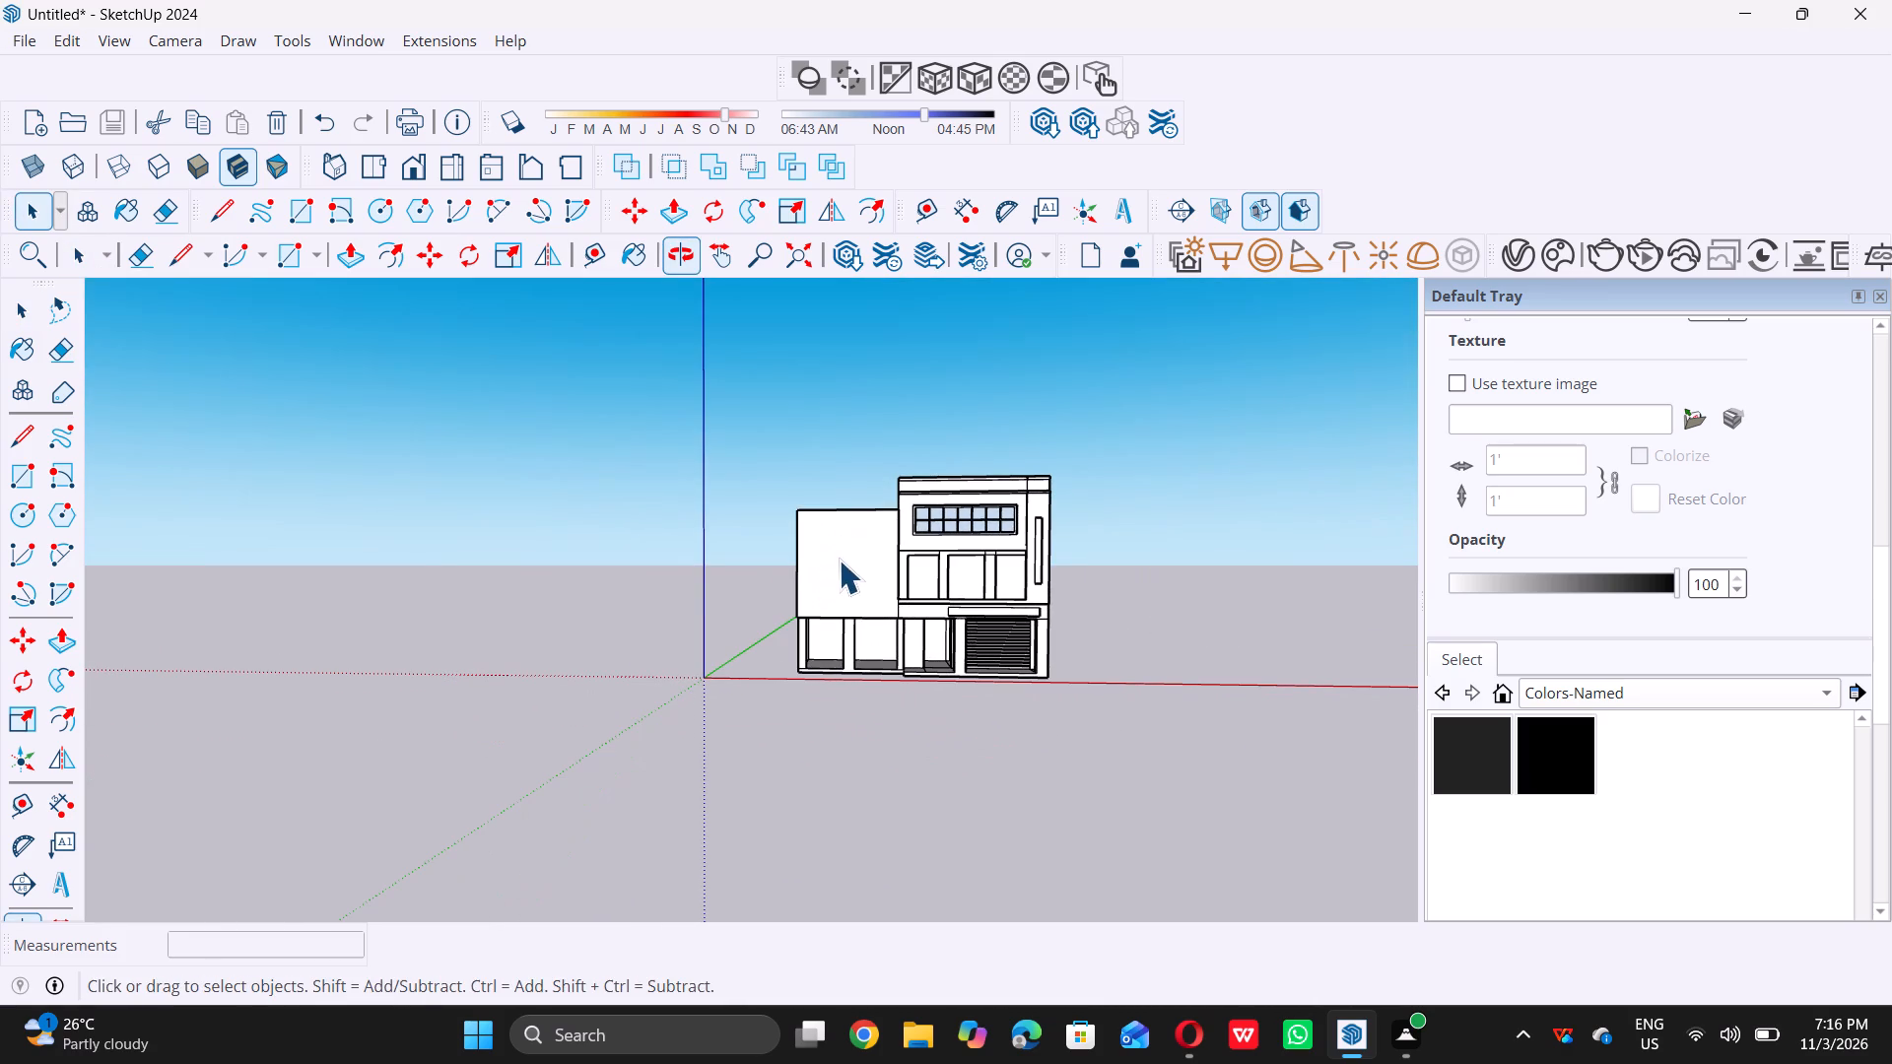
{"action": "scroll", "coordinate": [695, 519], "scroll_direction": "down", "scroll_amount": 4}
{"action": "middle_click", "coordinate": [695, 519]}
{"action": "middle_click_drag", "start_coordinate": [695, 518], "coordinate": [809, 582]}
{"action": "scroll", "coordinate": [811, 586], "scroll_direction": "down", "scroll_amount": 4}
{"action": "middle_click_drag", "start_coordinate": [794, 621], "coordinate": [1165, 770]}
{"action": "scroll", "coordinate": [933, 655], "scroll_direction": "up", "scroll_amount": 5}
{"action": "middle_click_drag", "start_coordinate": [715, 562], "coordinate": [798, 617]}
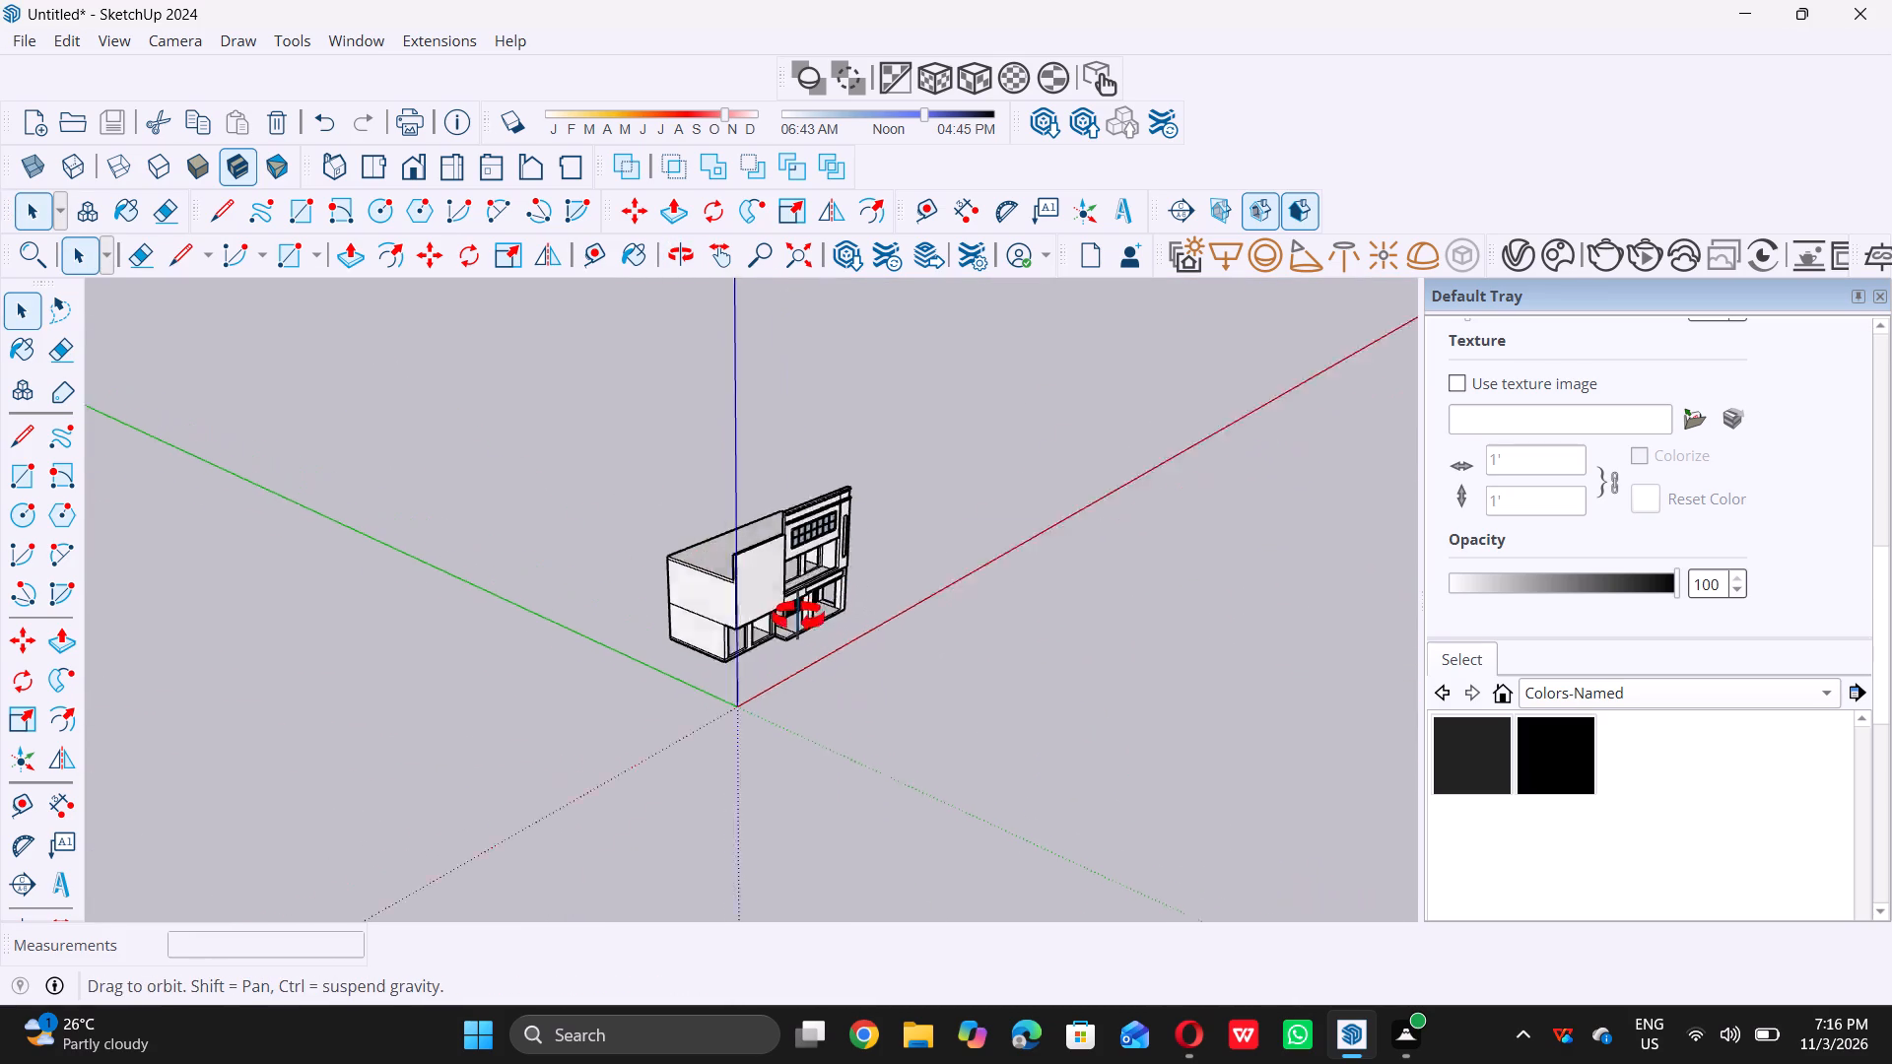
{"action": "middle_click_drag", "start_coordinate": [798, 617], "coordinate": [845, 613]}
{"action": "scroll", "coordinate": [826, 552], "scroll_direction": "up", "scroll_amount": 7}
{"action": "scroll", "coordinate": [691, 550], "scroll_direction": "up", "scroll_amount": 6}
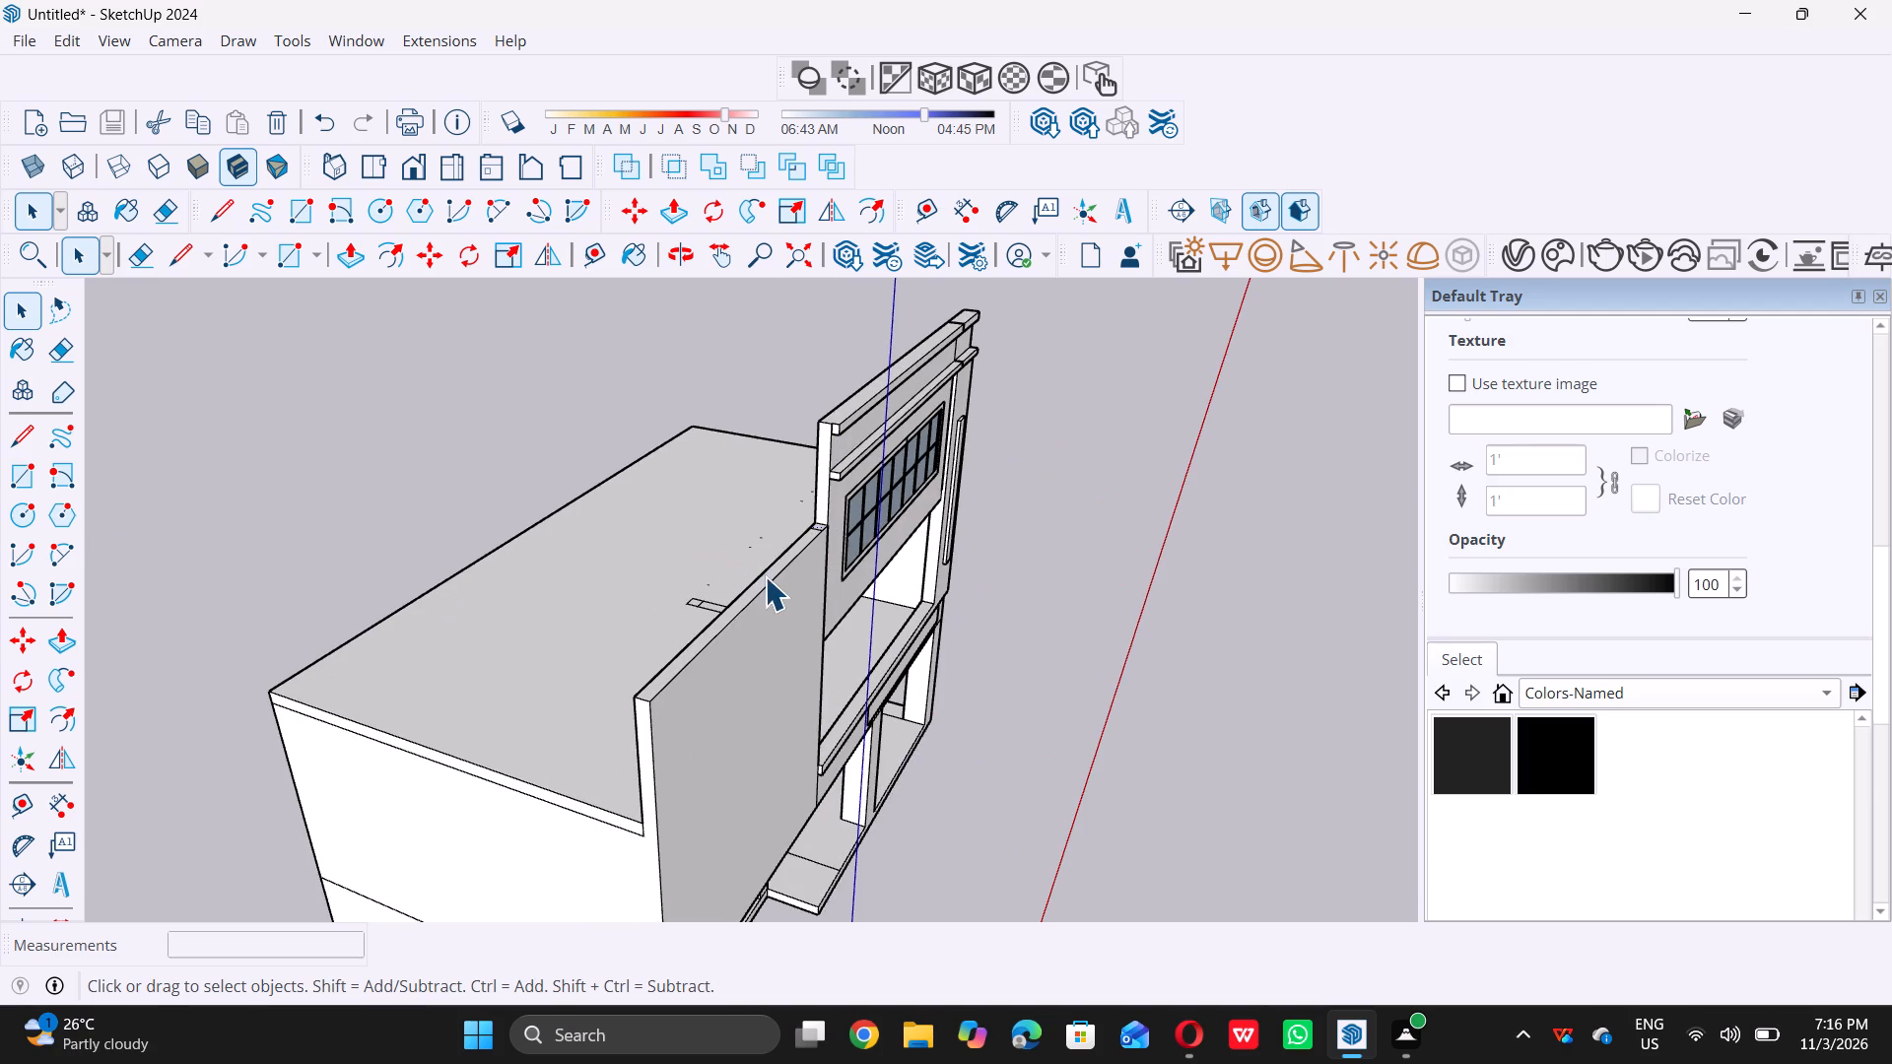
{"action": "middle_click_drag", "start_coordinate": [772, 562], "coordinate": [752, 635]}
{"action": "scroll", "coordinate": [764, 605], "scroll_direction": "down", "scroll_amount": 3}
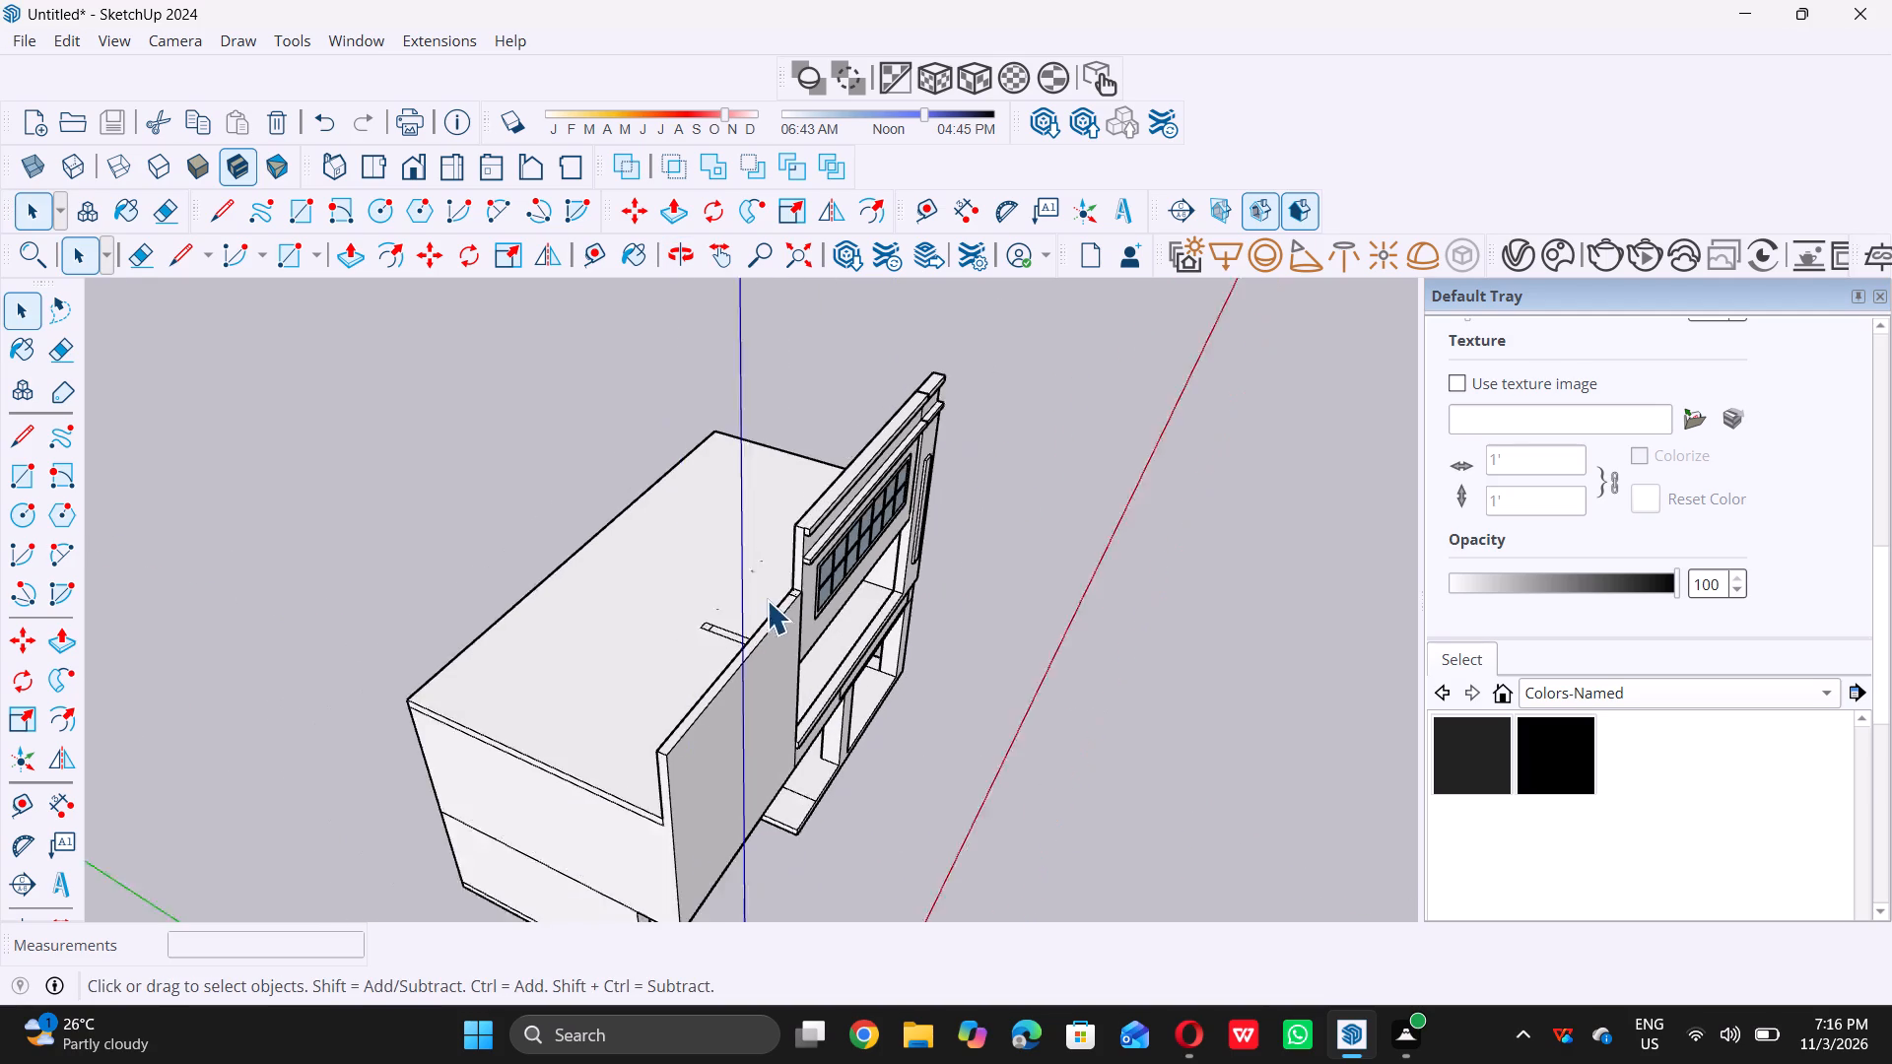
{"action": "scroll", "coordinate": [767, 600], "scroll_direction": "down", "scroll_amount": 1}
{"action": "scroll", "coordinate": [730, 764], "scroll_direction": "up", "scroll_amount": 5}
{"action": "scroll", "coordinate": [773, 585], "scroll_direction": "up", "scroll_amount": 6}
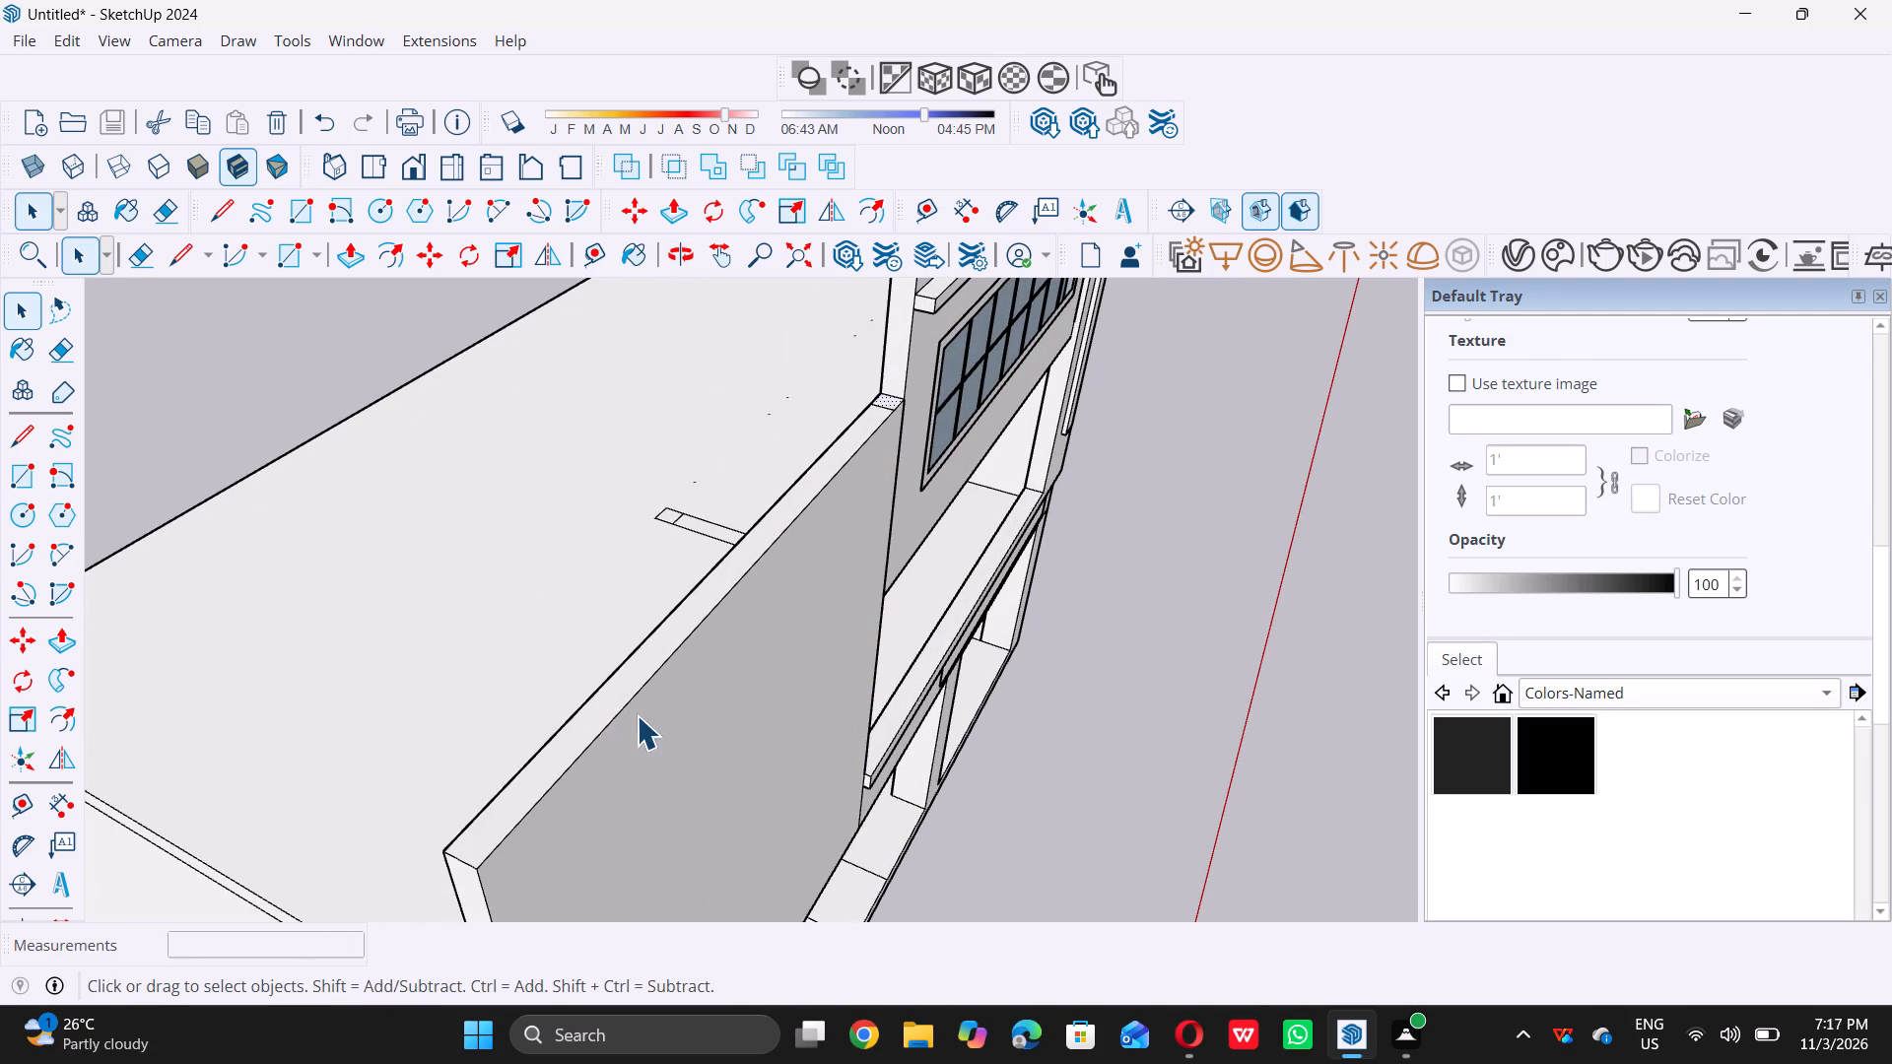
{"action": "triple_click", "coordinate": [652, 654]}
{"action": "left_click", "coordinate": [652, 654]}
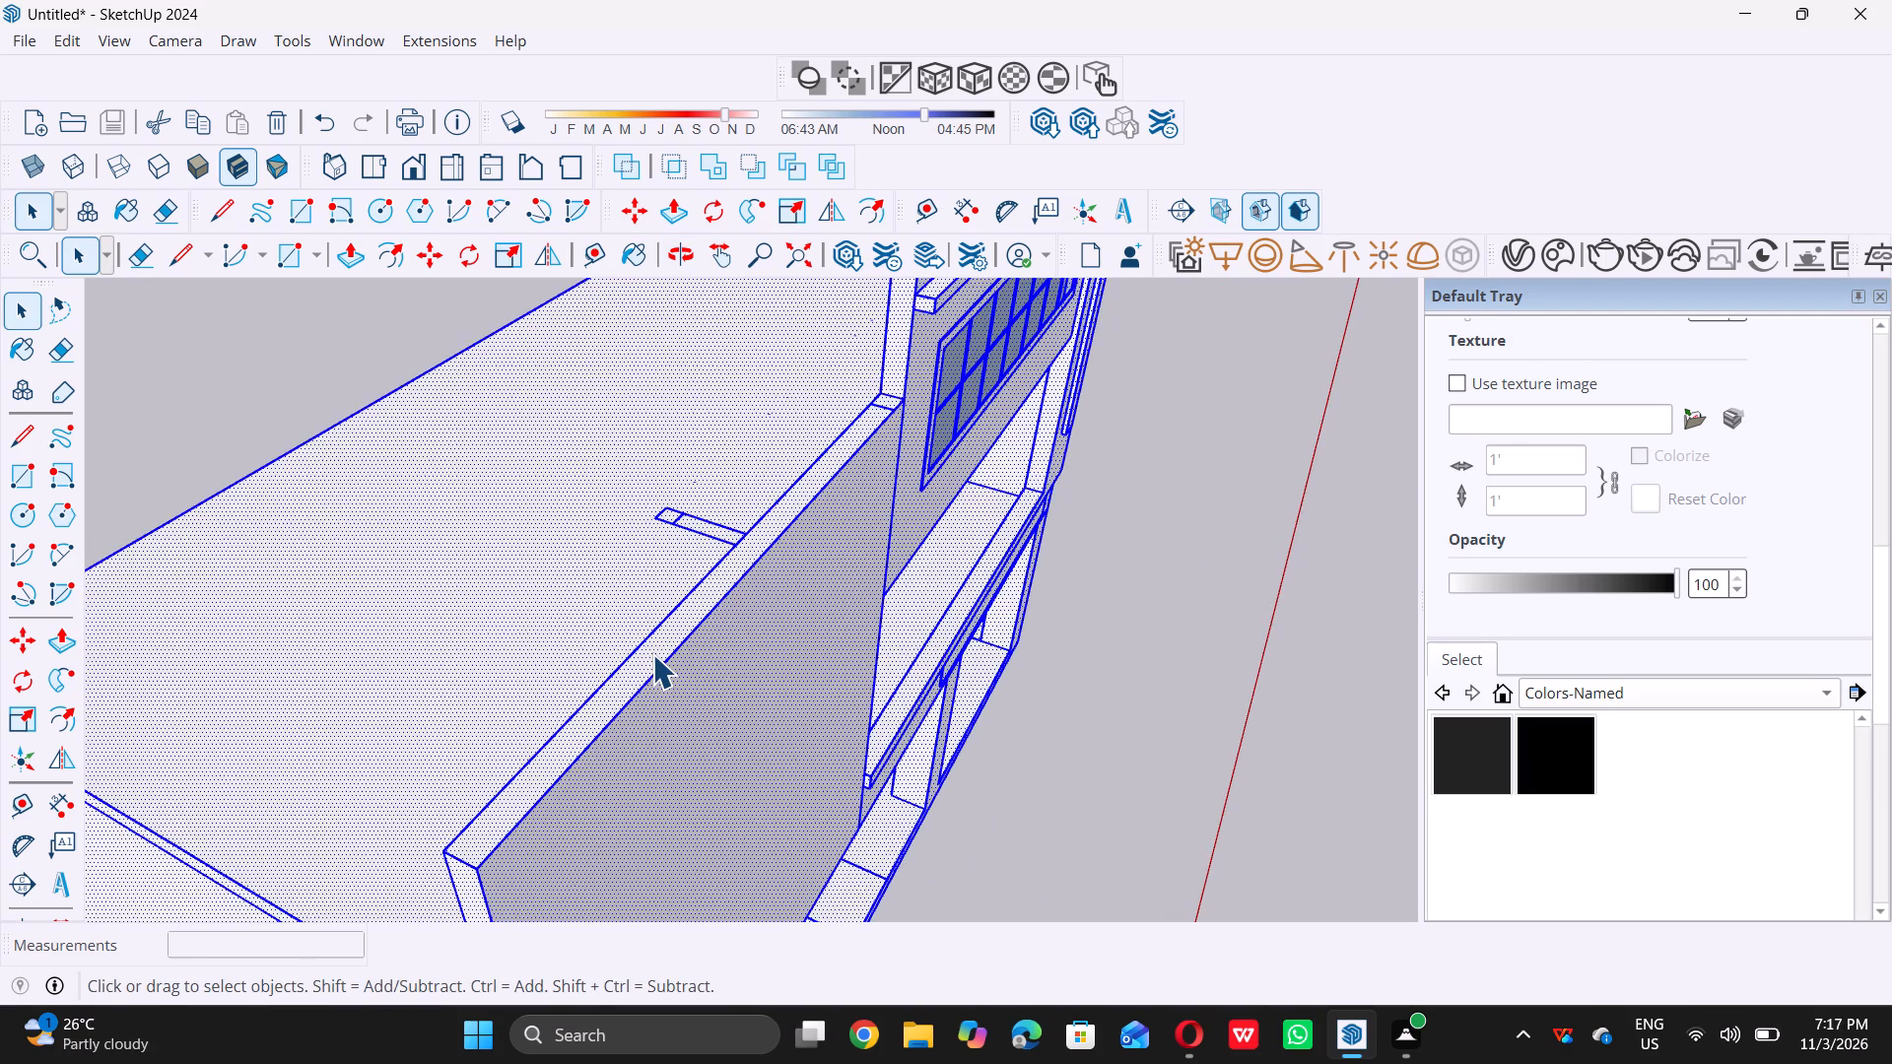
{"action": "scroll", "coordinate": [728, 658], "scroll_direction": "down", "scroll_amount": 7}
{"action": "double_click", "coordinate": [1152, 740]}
Push/Pull the gap filler's small top face upward about 5' 10 7/16" beside the taller facade.
{"action": "scroll", "coordinate": [567, 600], "scroll_direction": "down", "scroll_amount": 4}
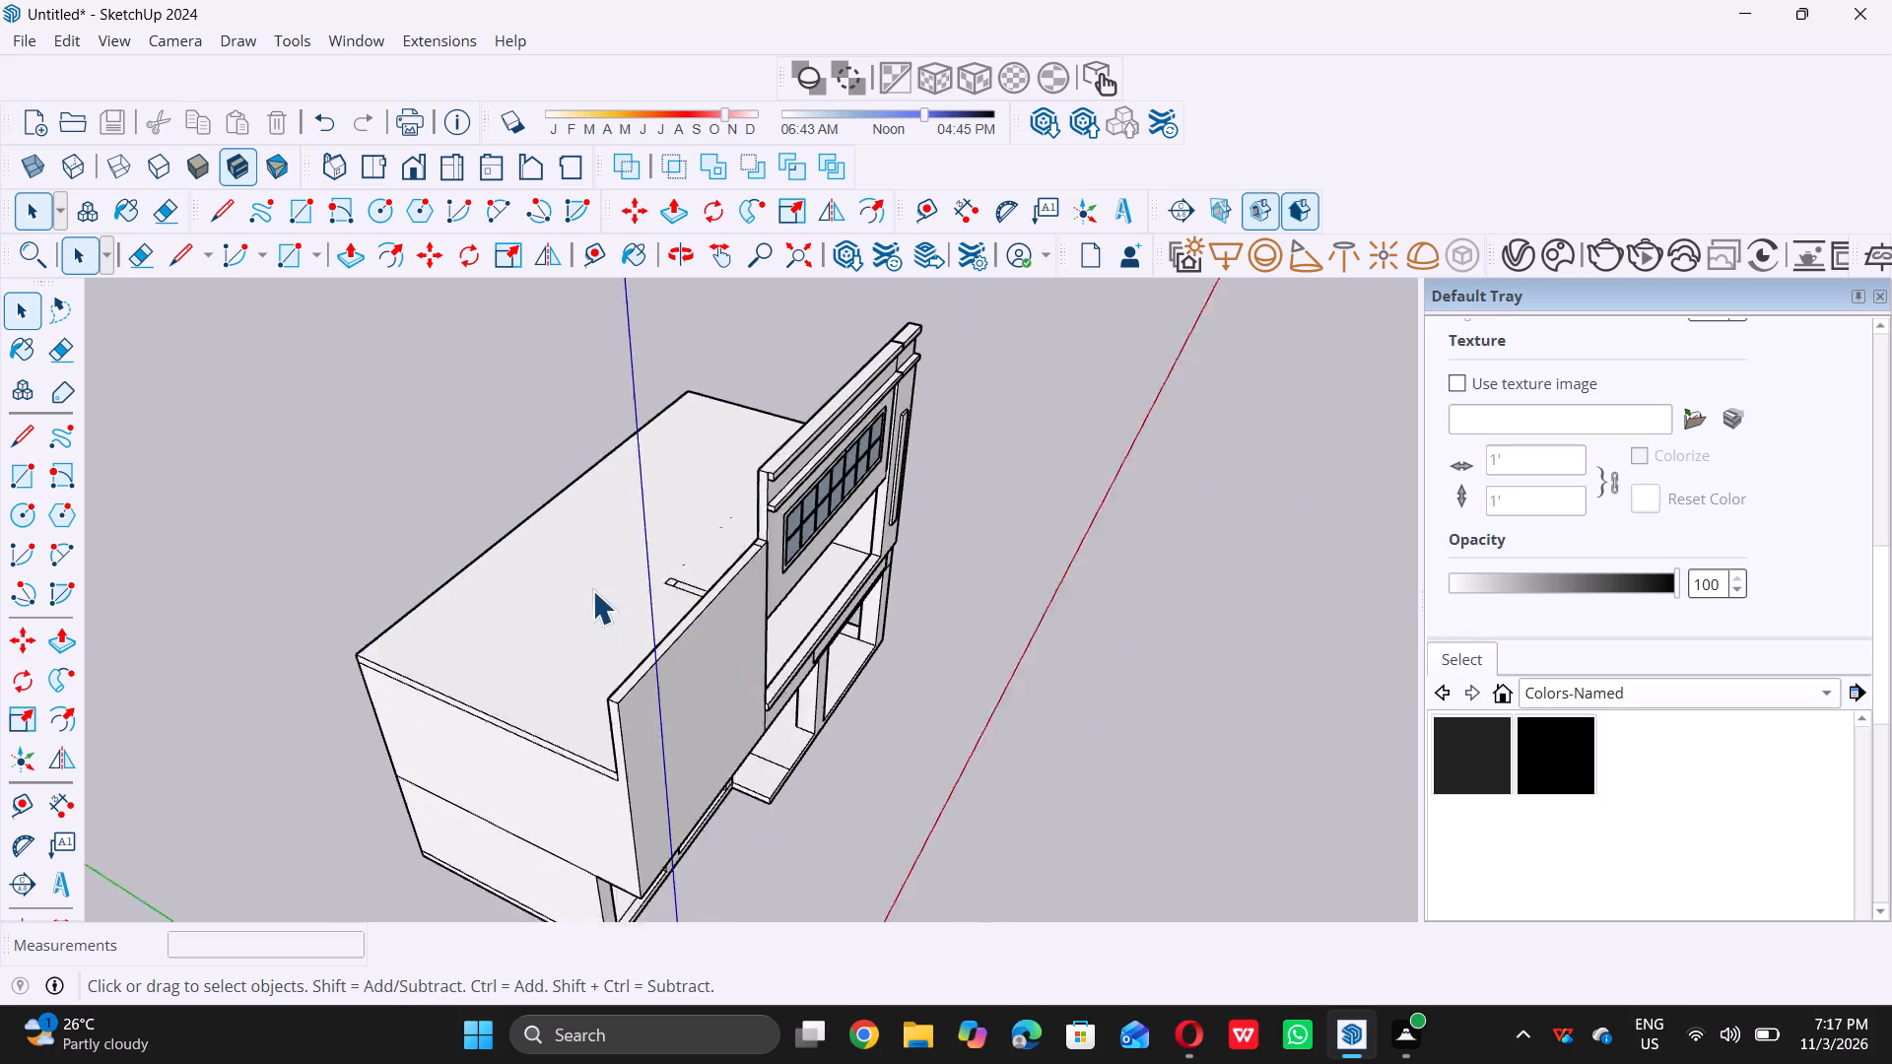
{"action": "scroll", "coordinate": [592, 590], "scroll_direction": "down", "scroll_amount": 1}
{"action": "middle_click_drag", "start_coordinate": [566, 580], "coordinate": [629, 620]}
{"action": "scroll", "coordinate": [713, 640], "scroll_direction": "up", "scroll_amount": 3}
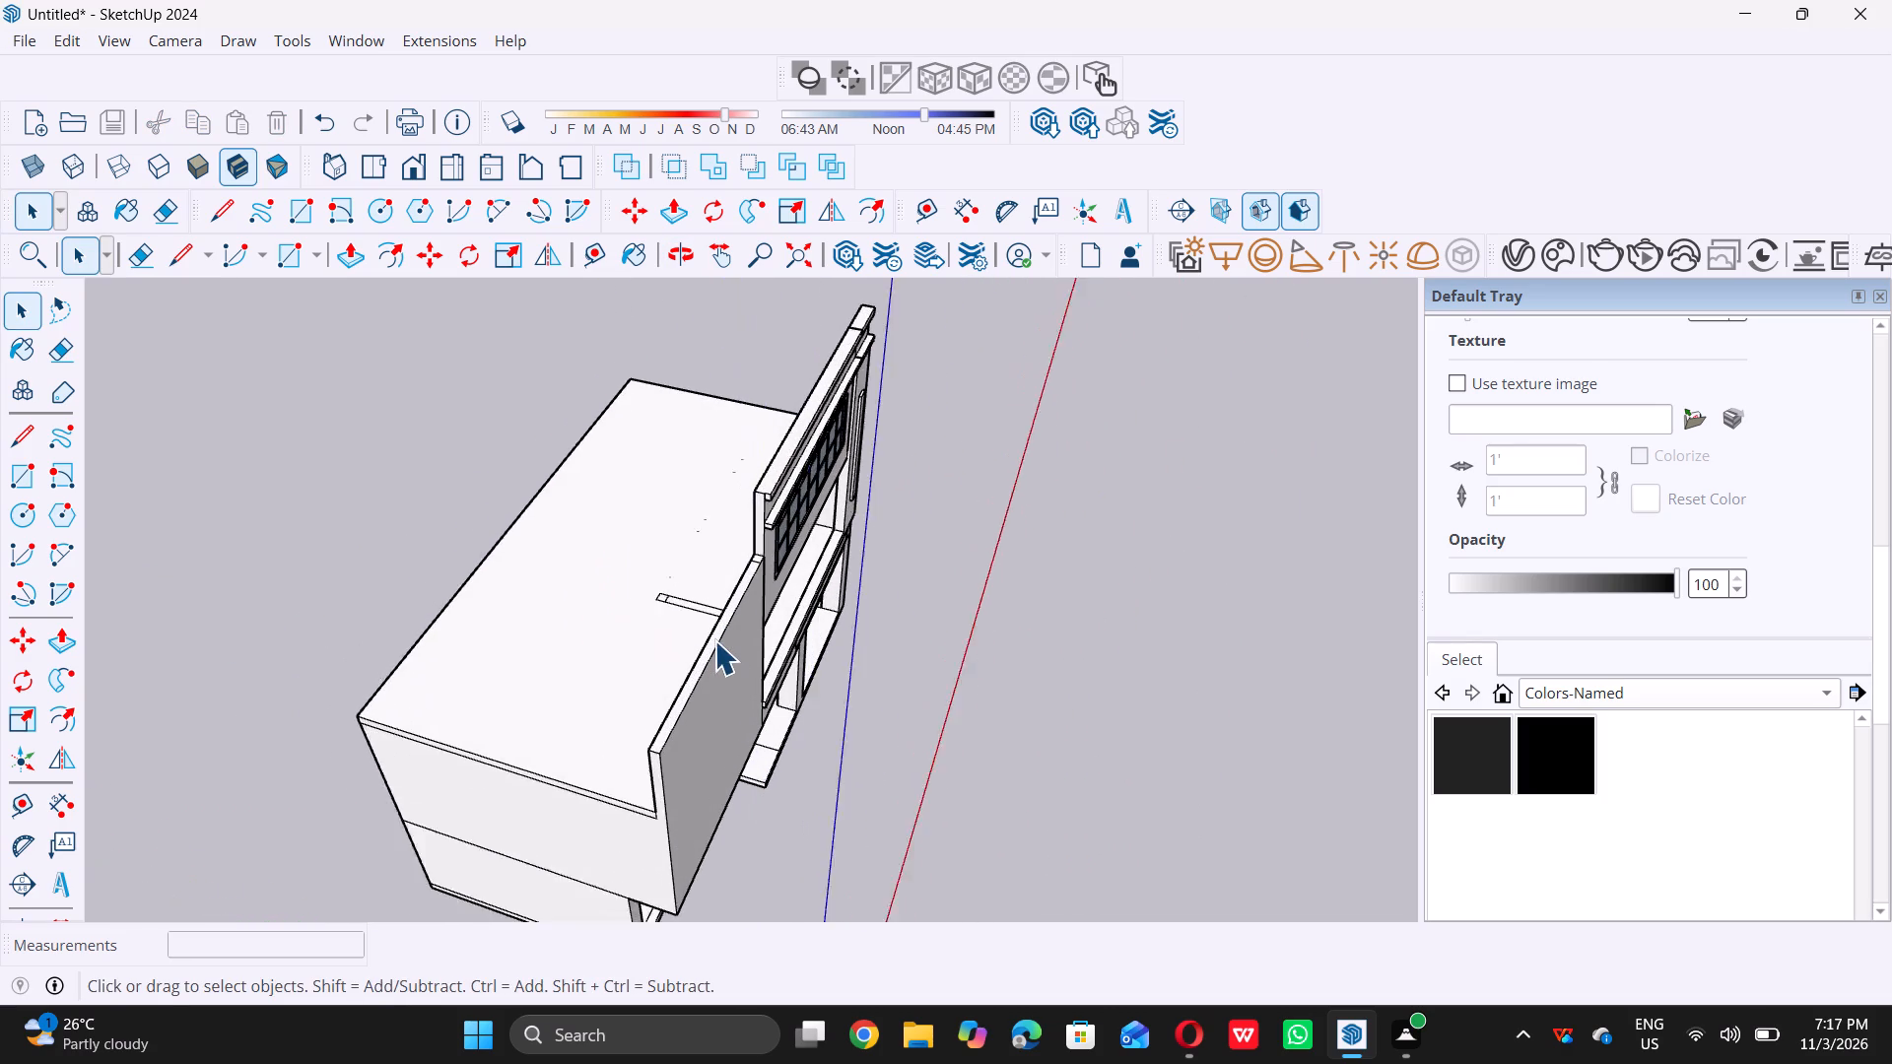
{"action": "scroll", "coordinate": [714, 640], "scroll_direction": "up", "scroll_amount": 5}
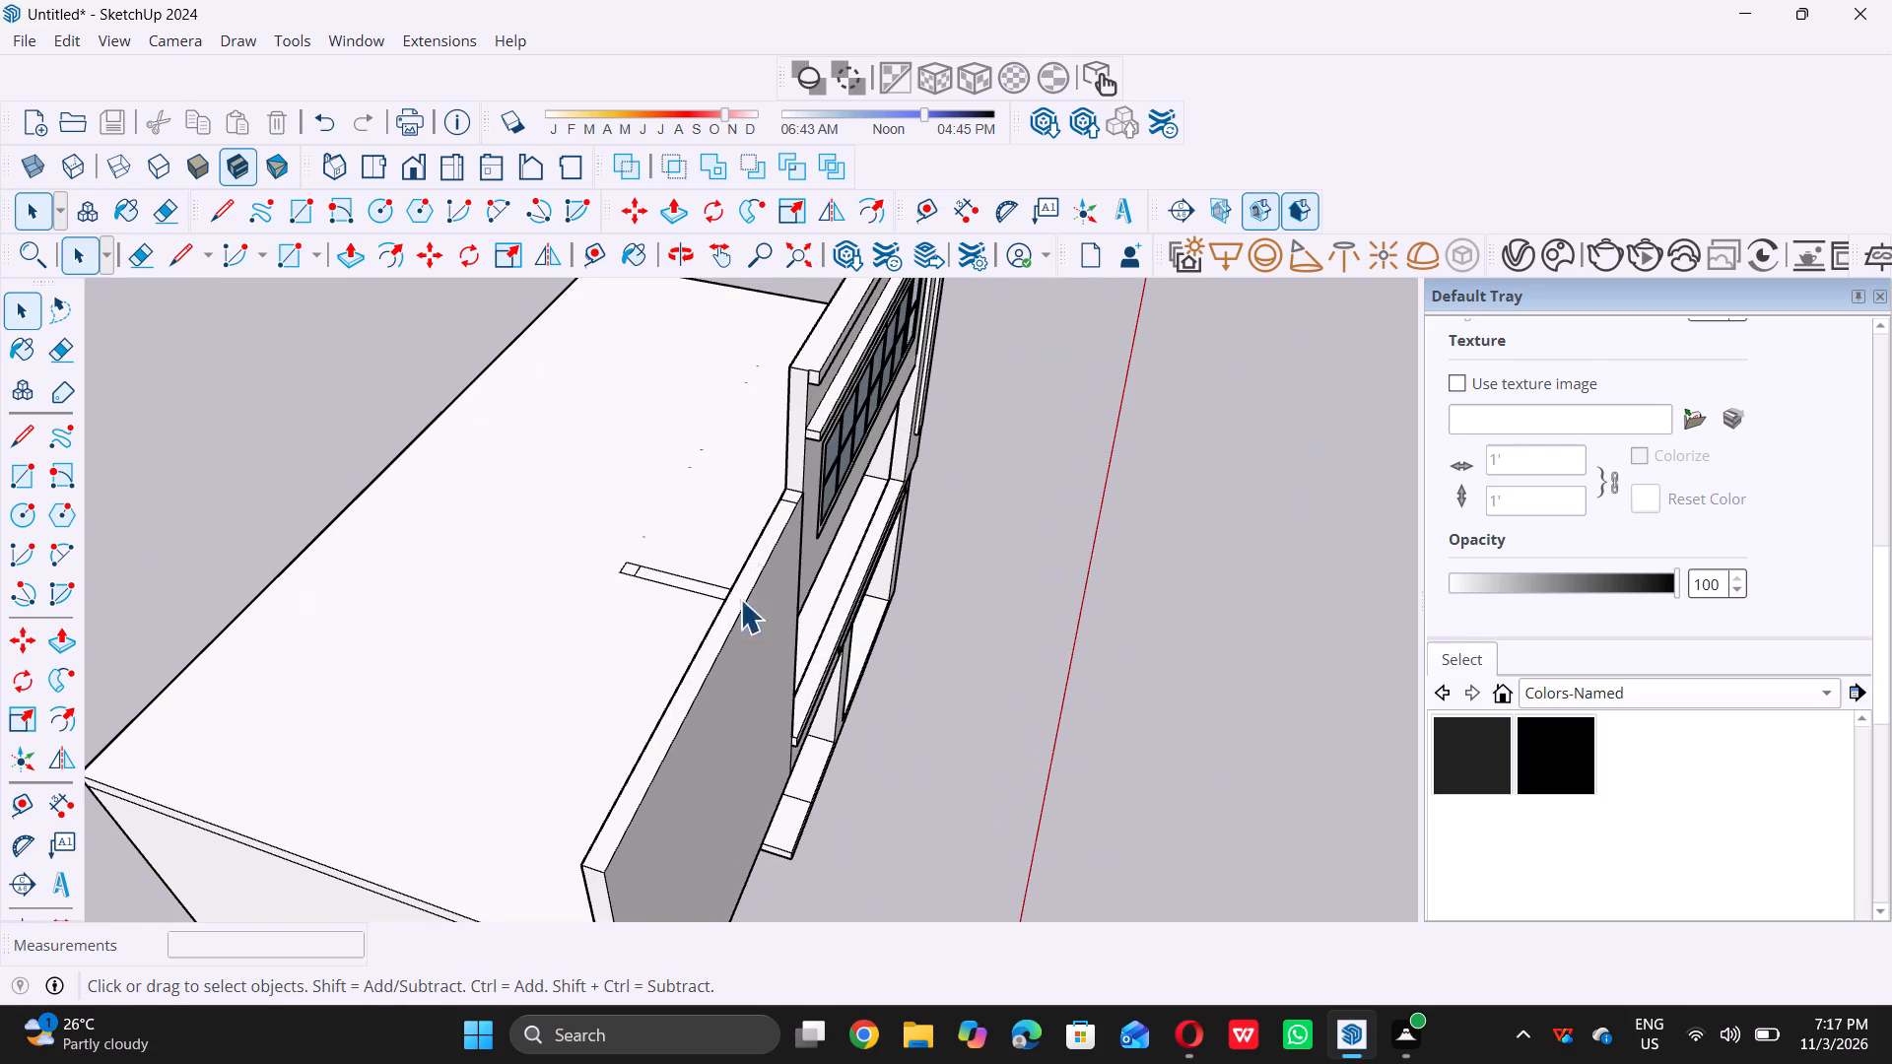
{"action": "scroll", "coordinate": [819, 434], "scroll_direction": "up", "scroll_amount": 9}
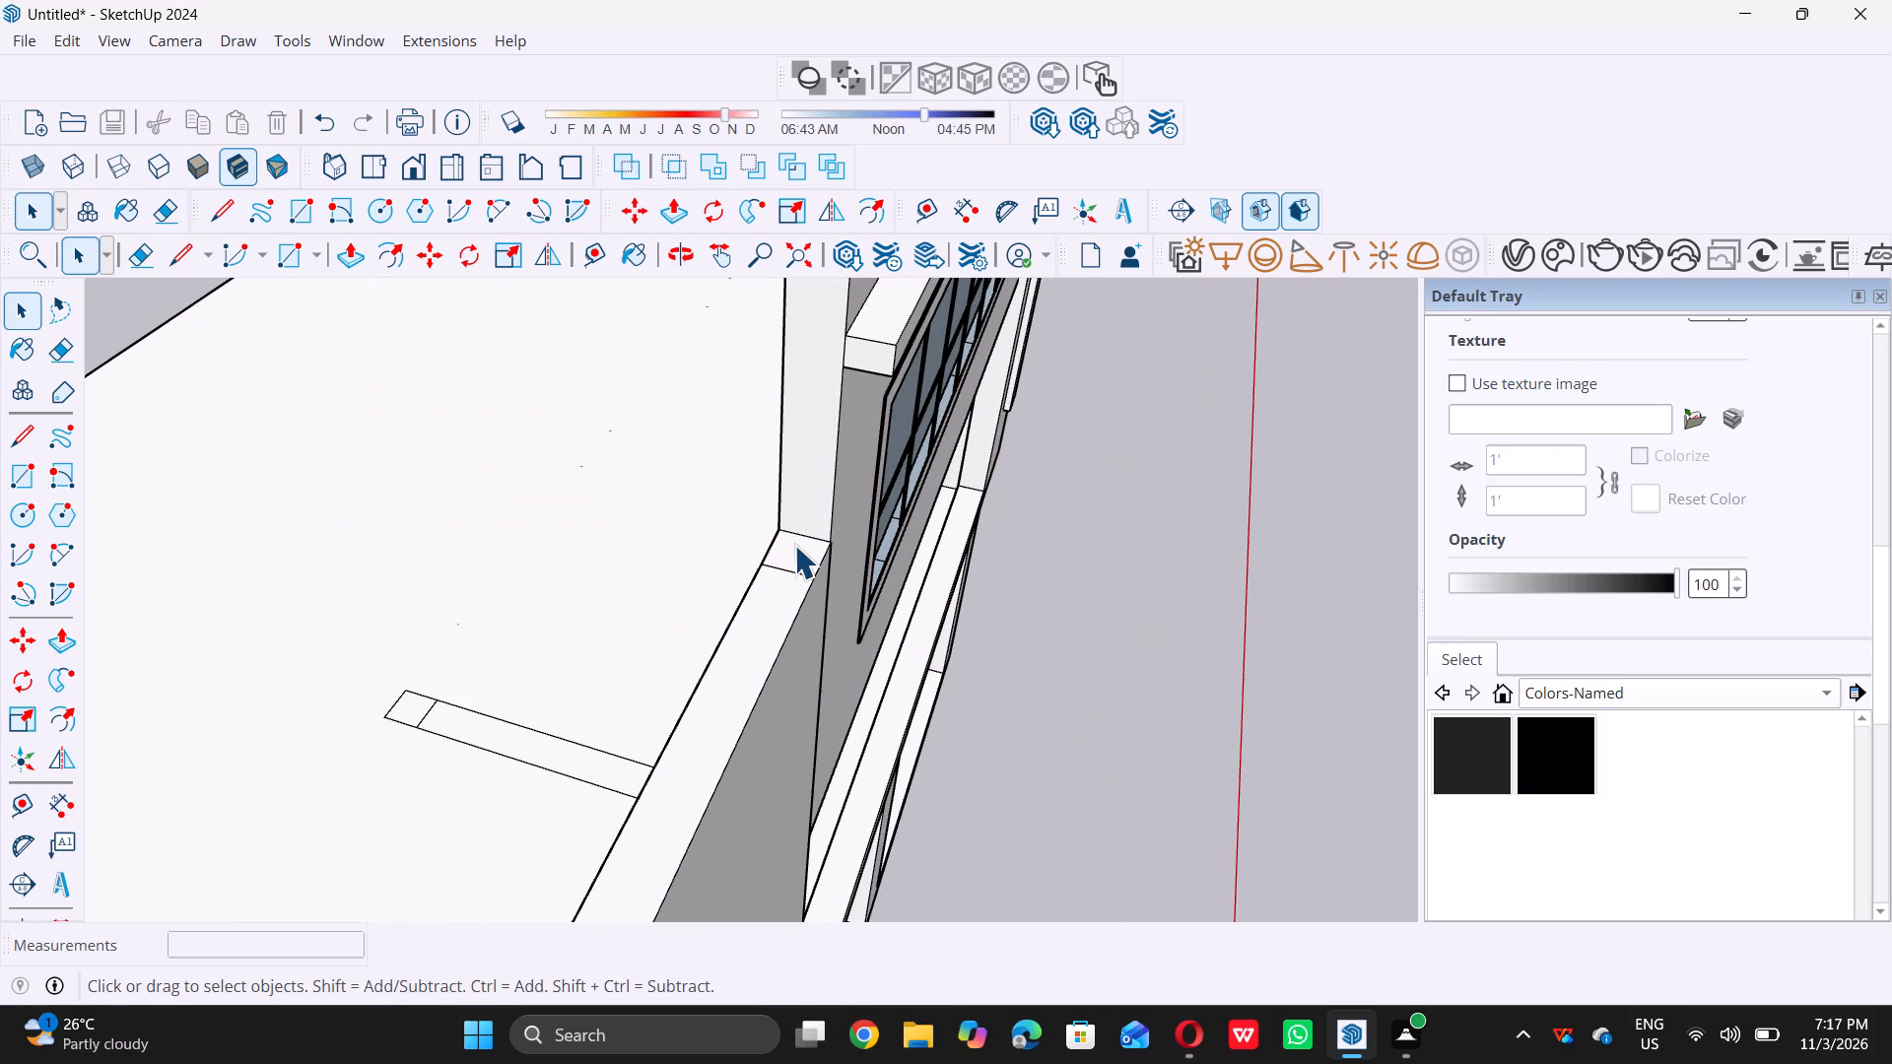
{"action": "double_click", "coordinate": [794, 545]}
{"action": "key", "text": "p"}
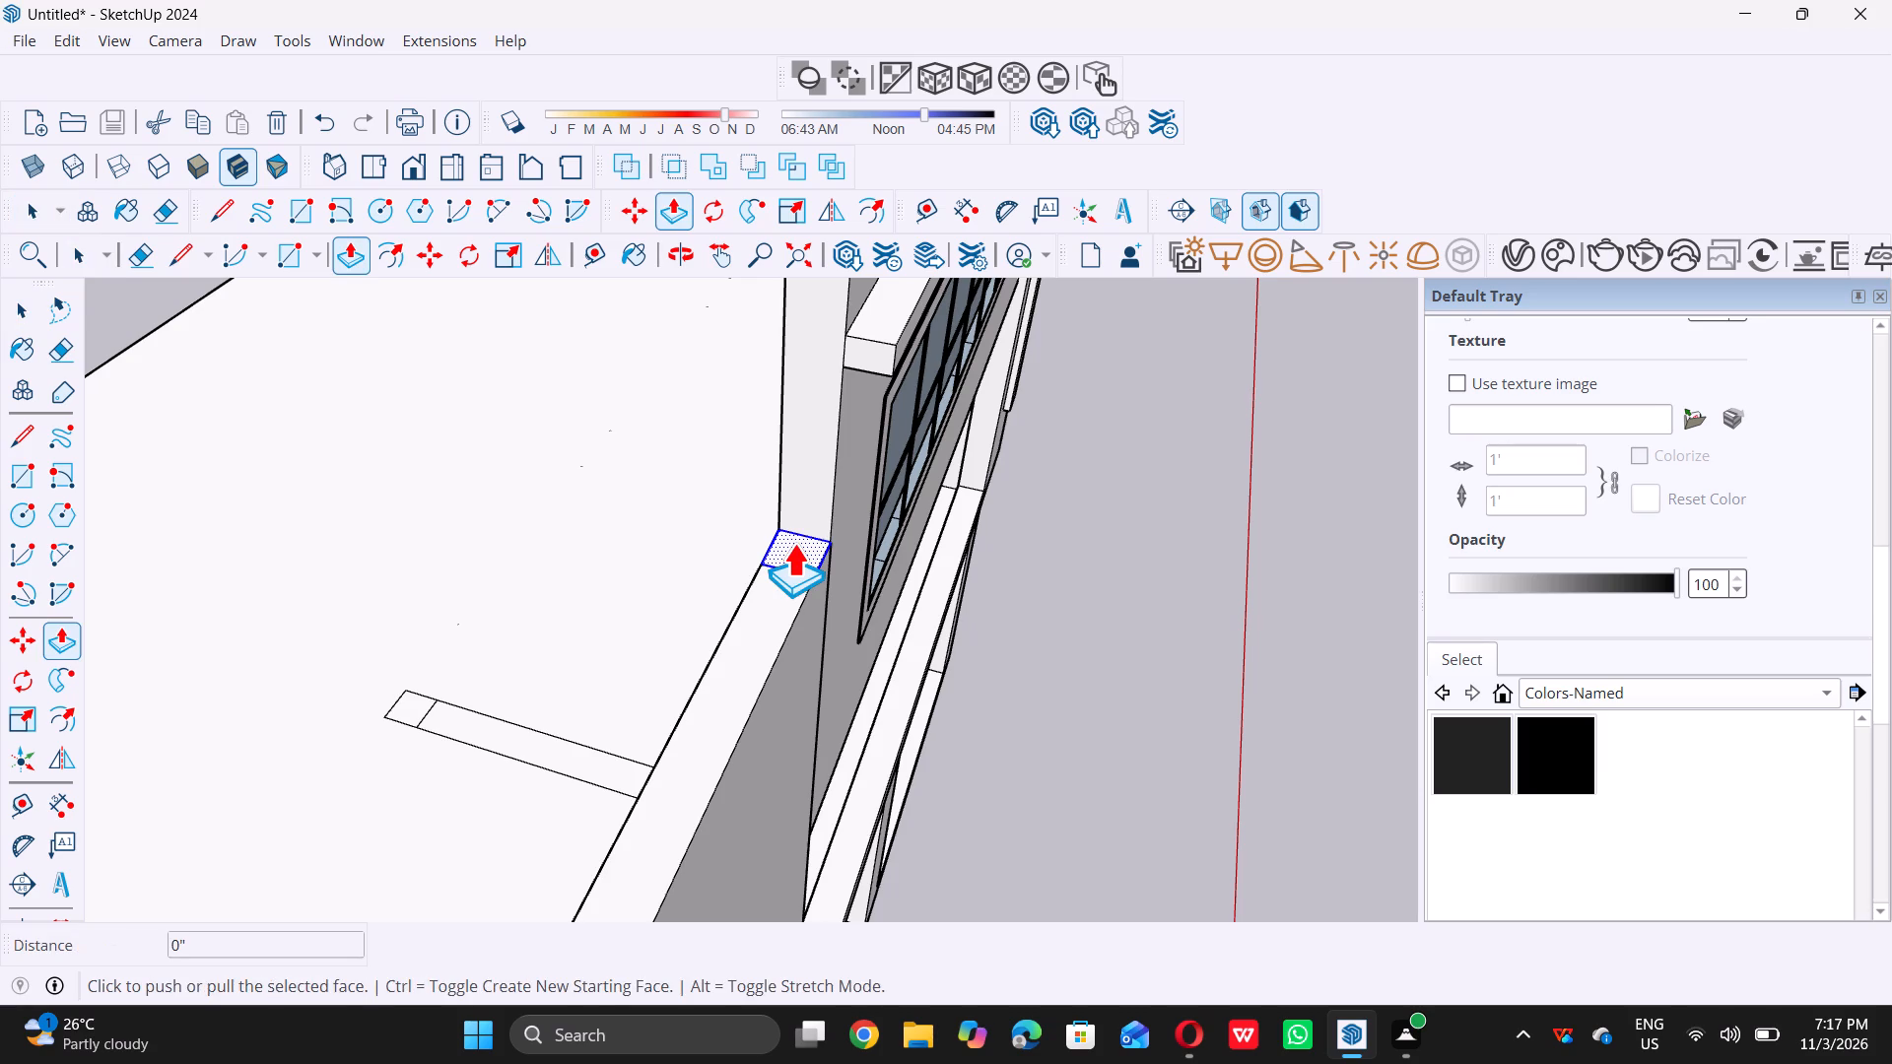
{"action": "double_click", "coordinate": [793, 543]}
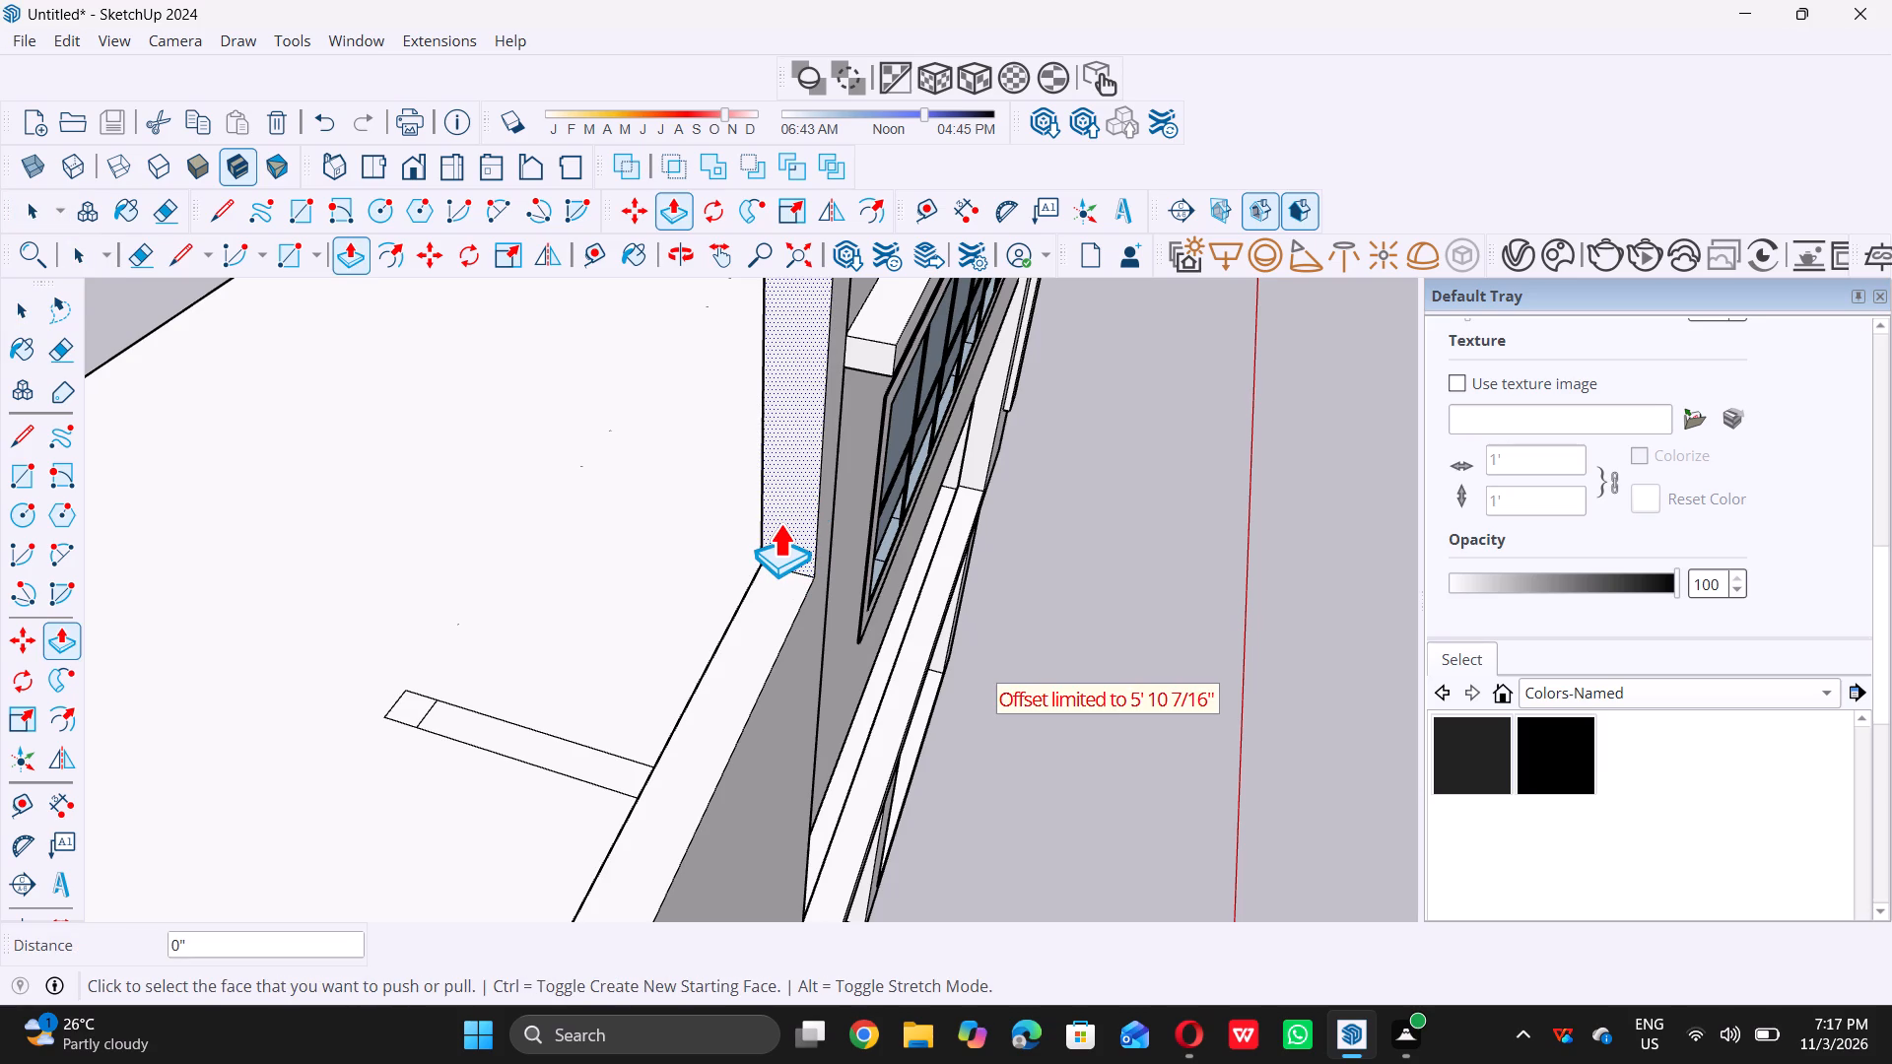
{"action": "key", "text": "space"}
Push/Pull the long top face of the lower block's front wall upward, repeating the last push distance.
{"action": "scroll", "coordinate": [778, 524], "scroll_direction": "down", "scroll_amount": 11}
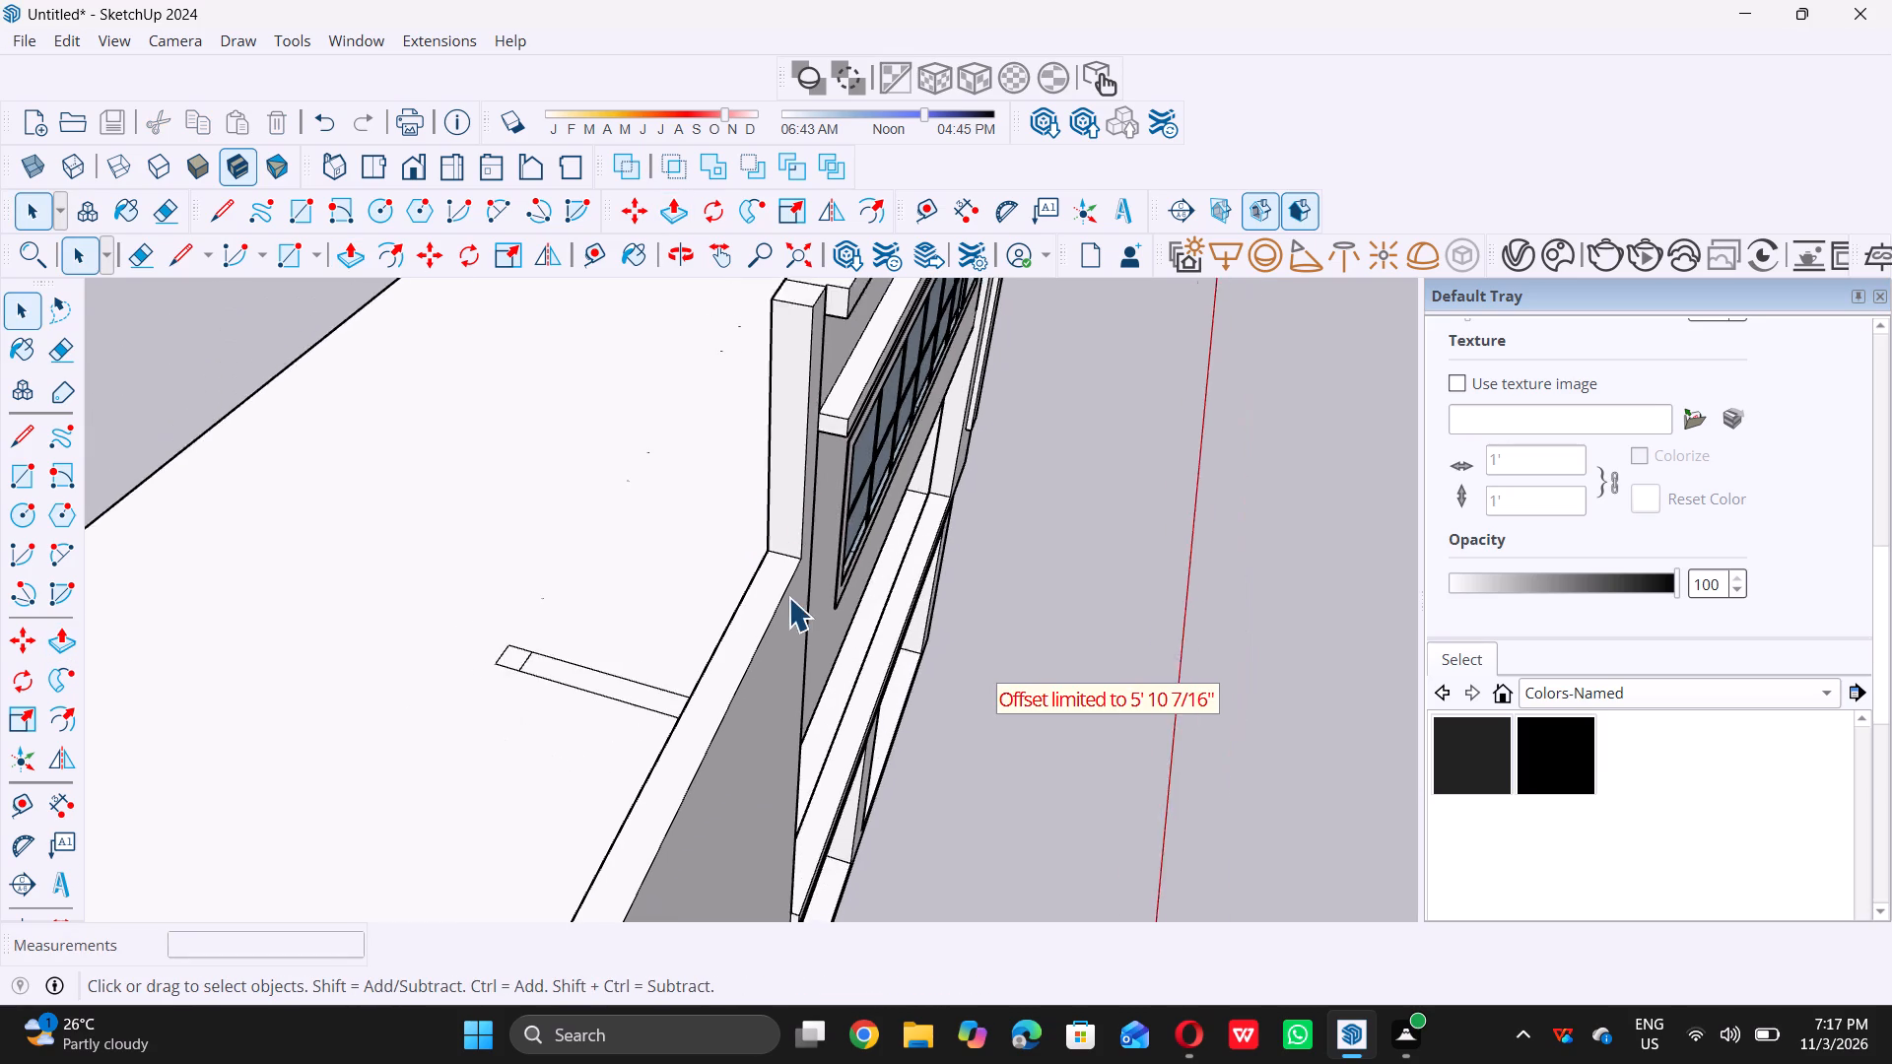
{"action": "scroll", "coordinate": [792, 605], "scroll_direction": "down", "scroll_amount": 6}
{"action": "middle_click_drag", "start_coordinate": [734, 715], "coordinate": [668, 696]}
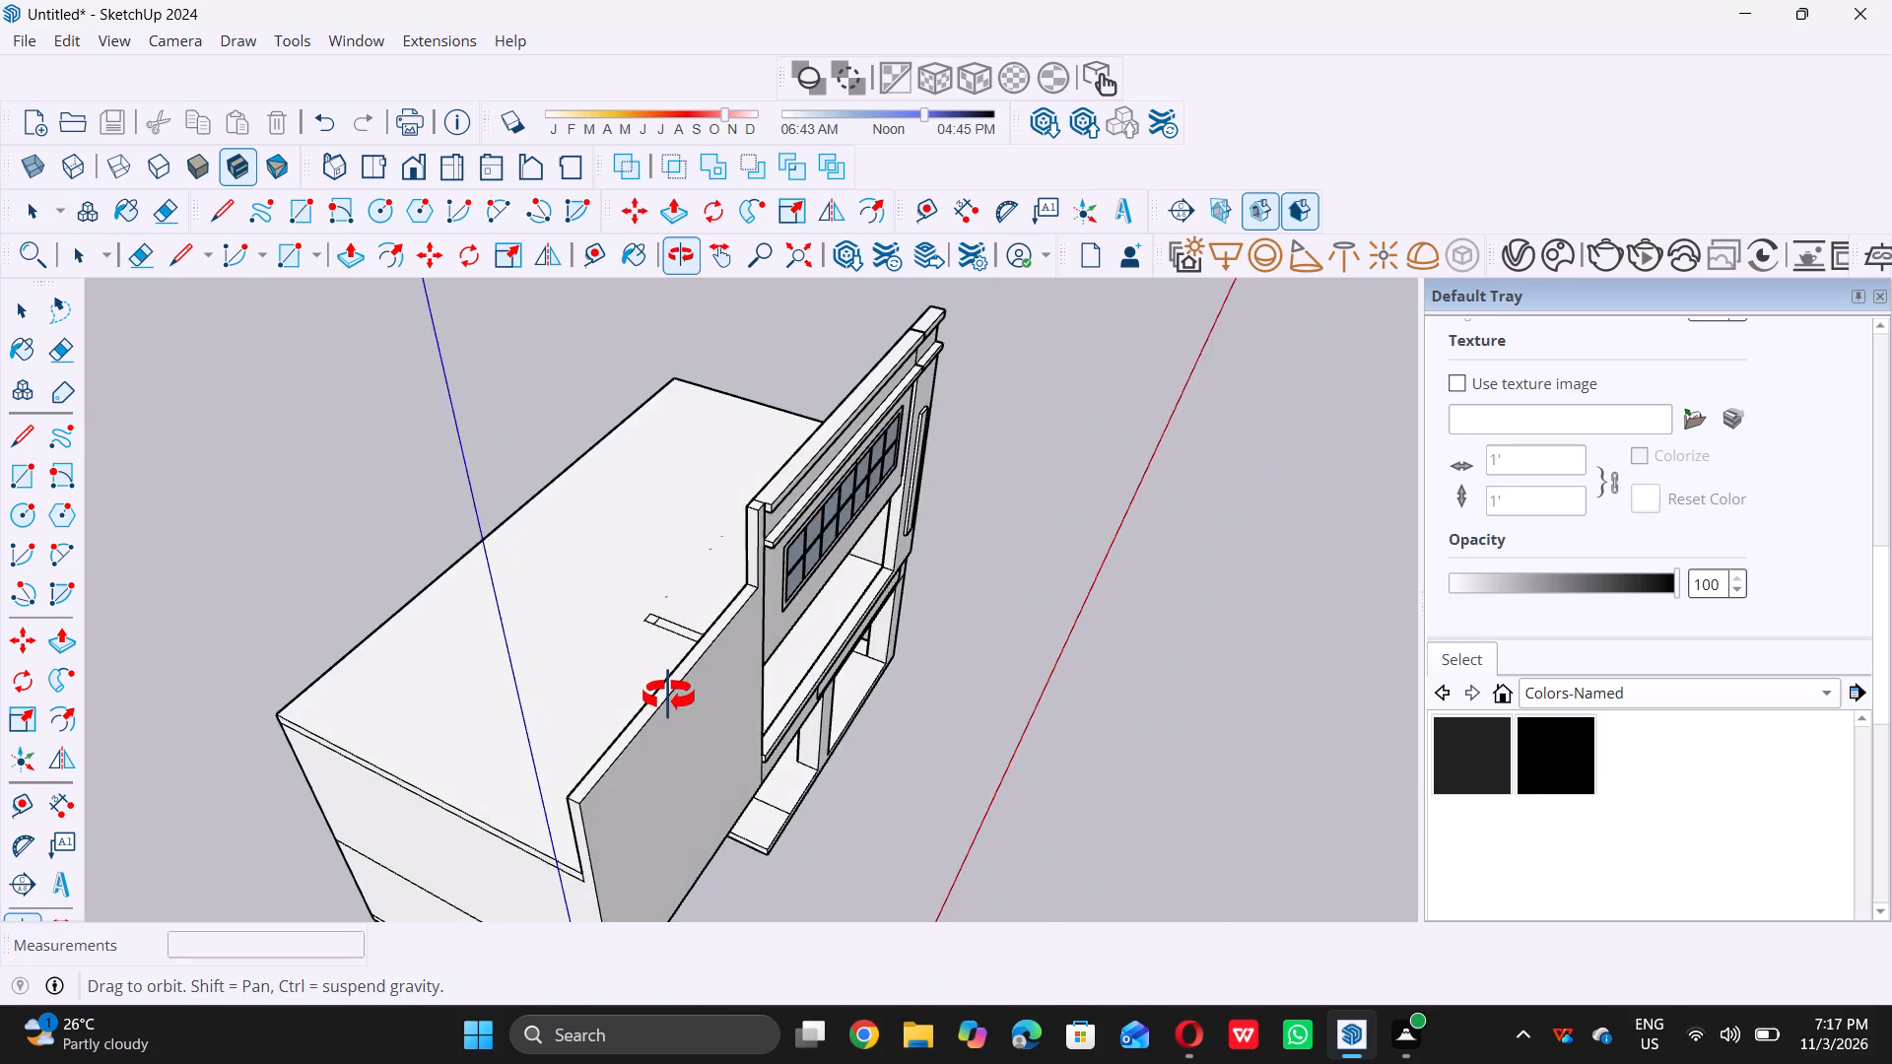
{"action": "middle_click_drag", "start_coordinate": [668, 696], "coordinate": [709, 719]}
{"action": "scroll", "coordinate": [696, 718], "scroll_direction": "up", "scroll_amount": 10}
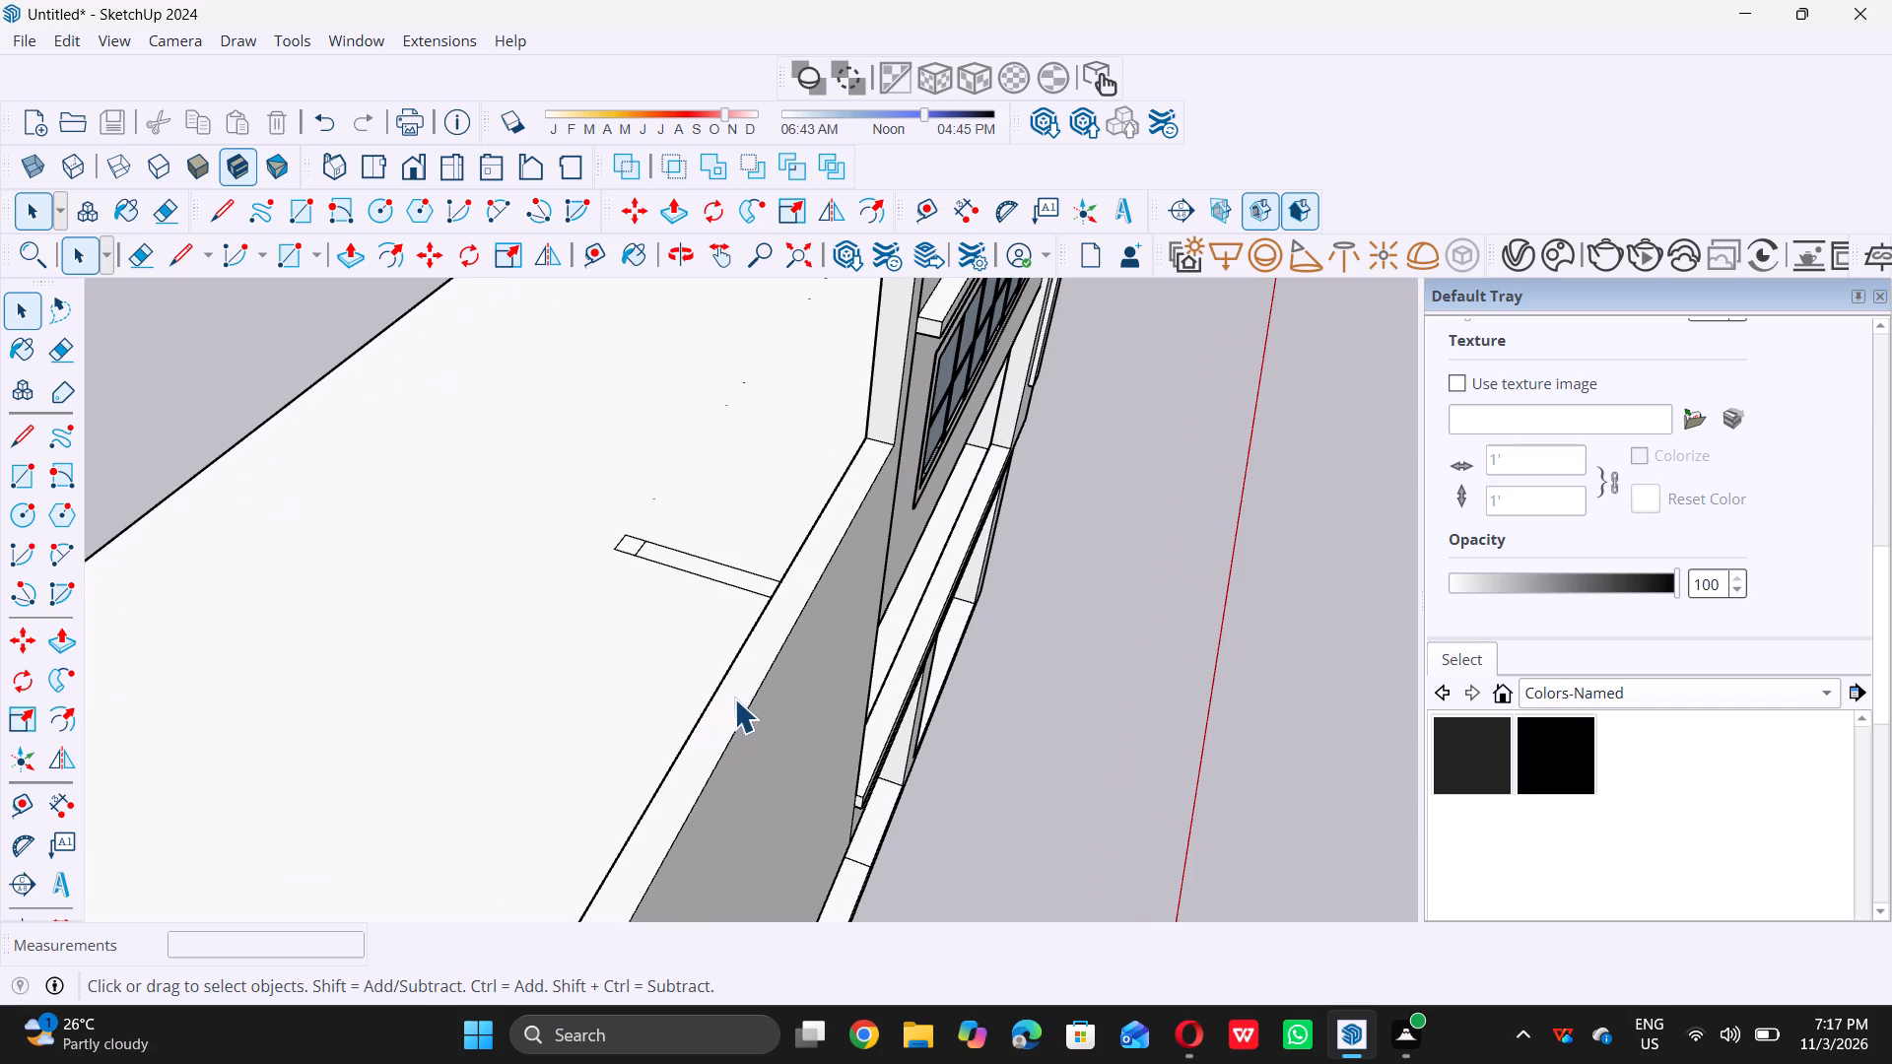
{"action": "double_click", "coordinate": [735, 689]}
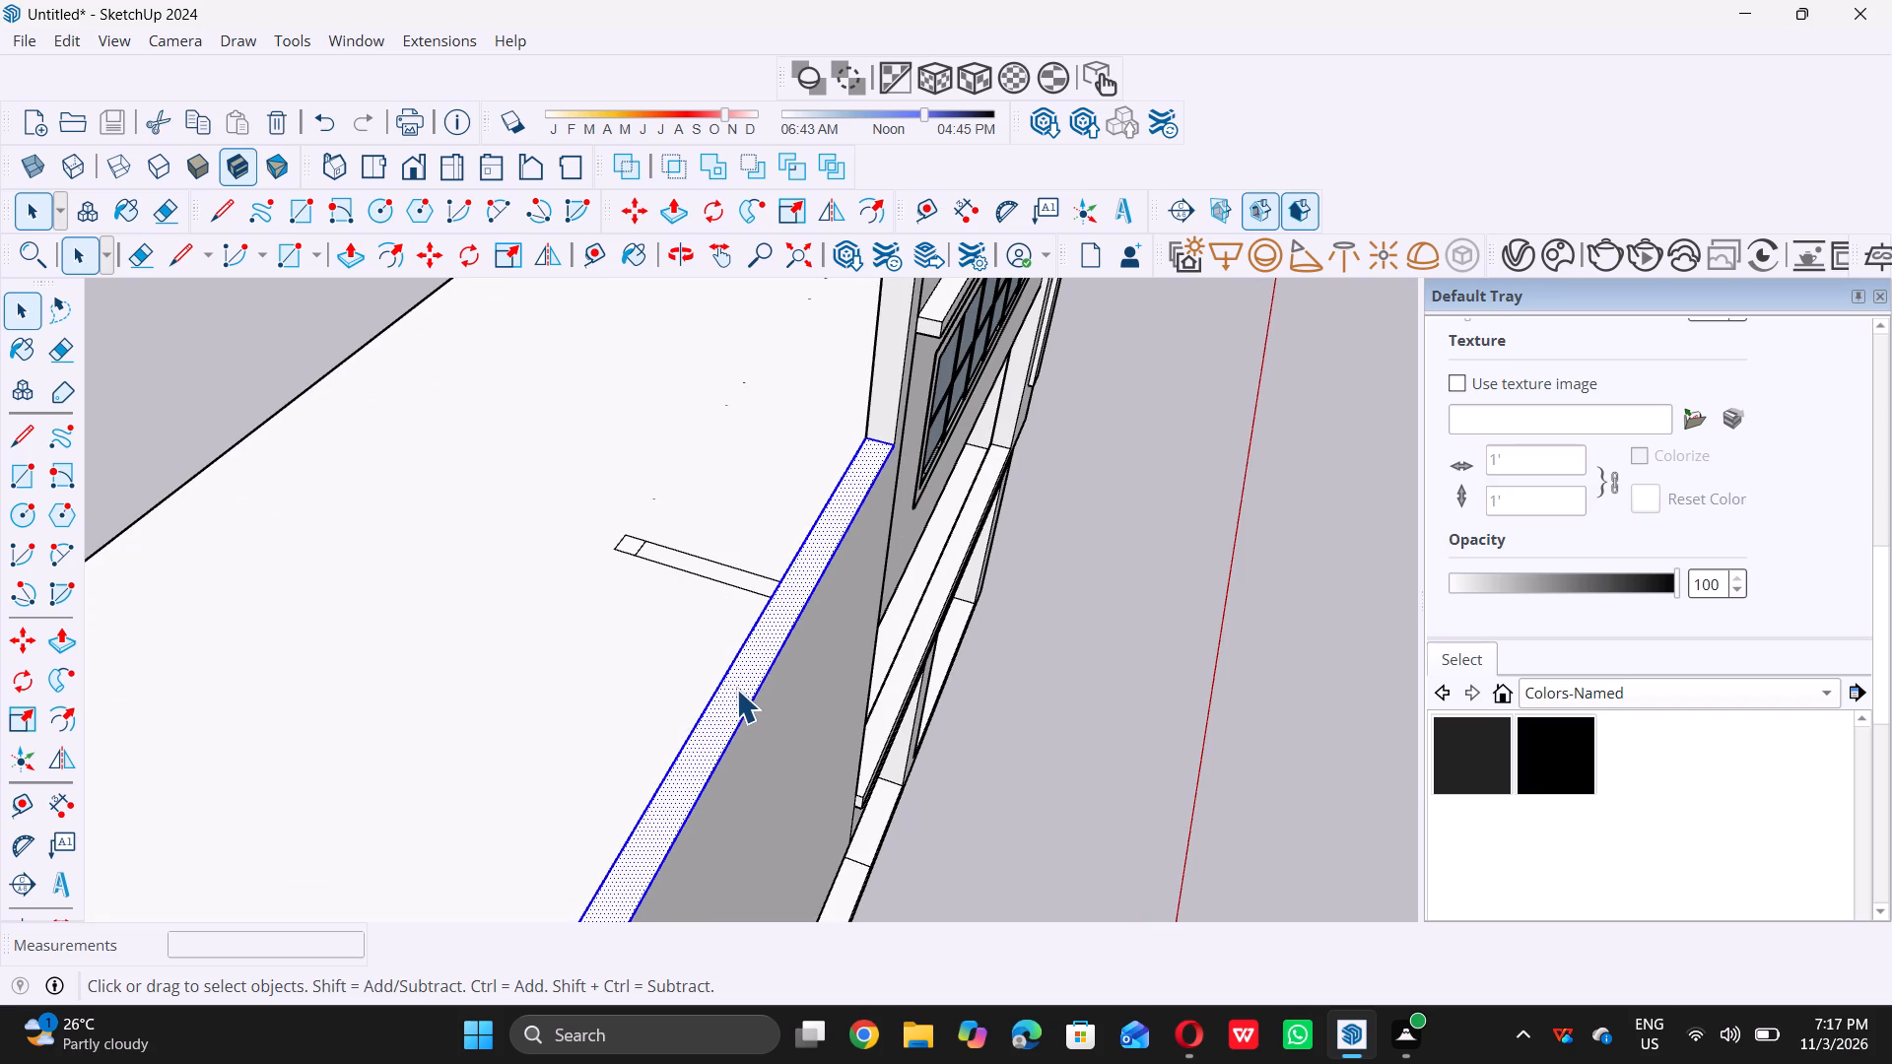
{"action": "key", "text": "p"}
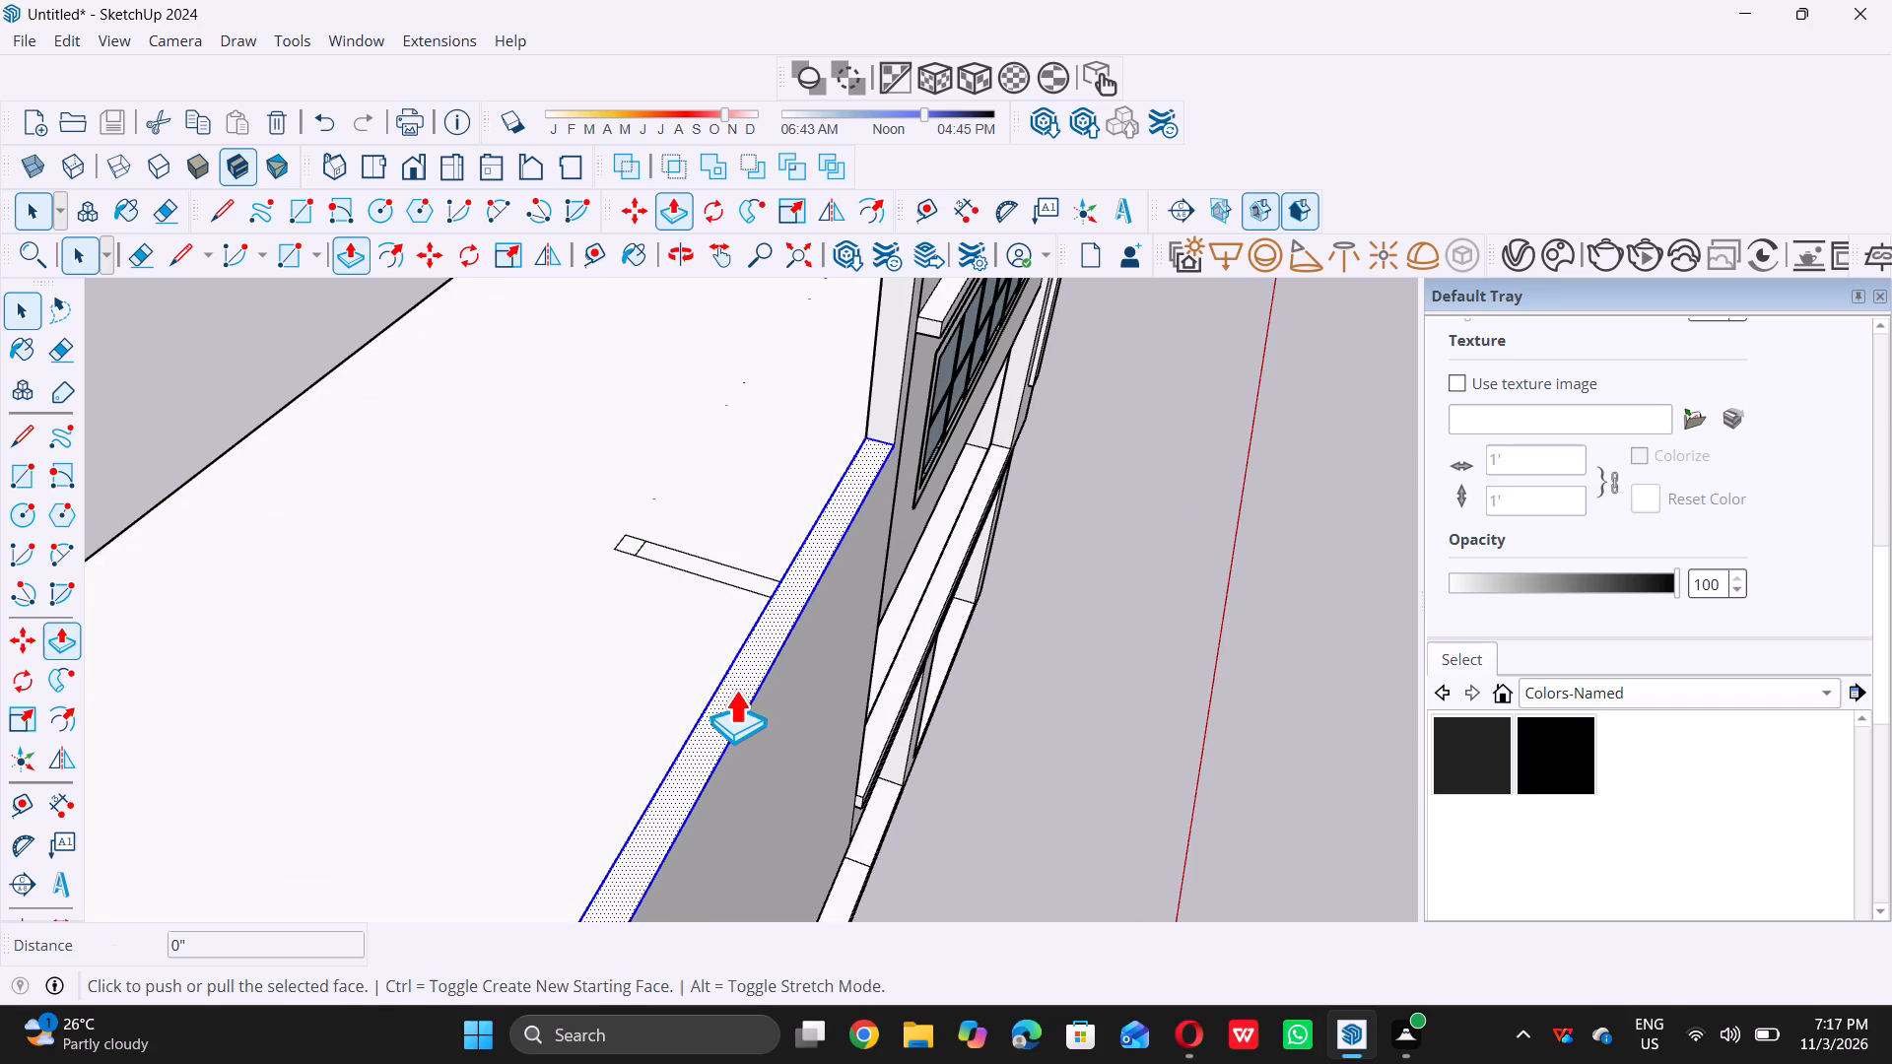
{"action": "double_click", "coordinate": [735, 691]}
{"action": "scroll", "coordinate": [733, 638], "scroll_direction": "down", "scroll_amount": 11}
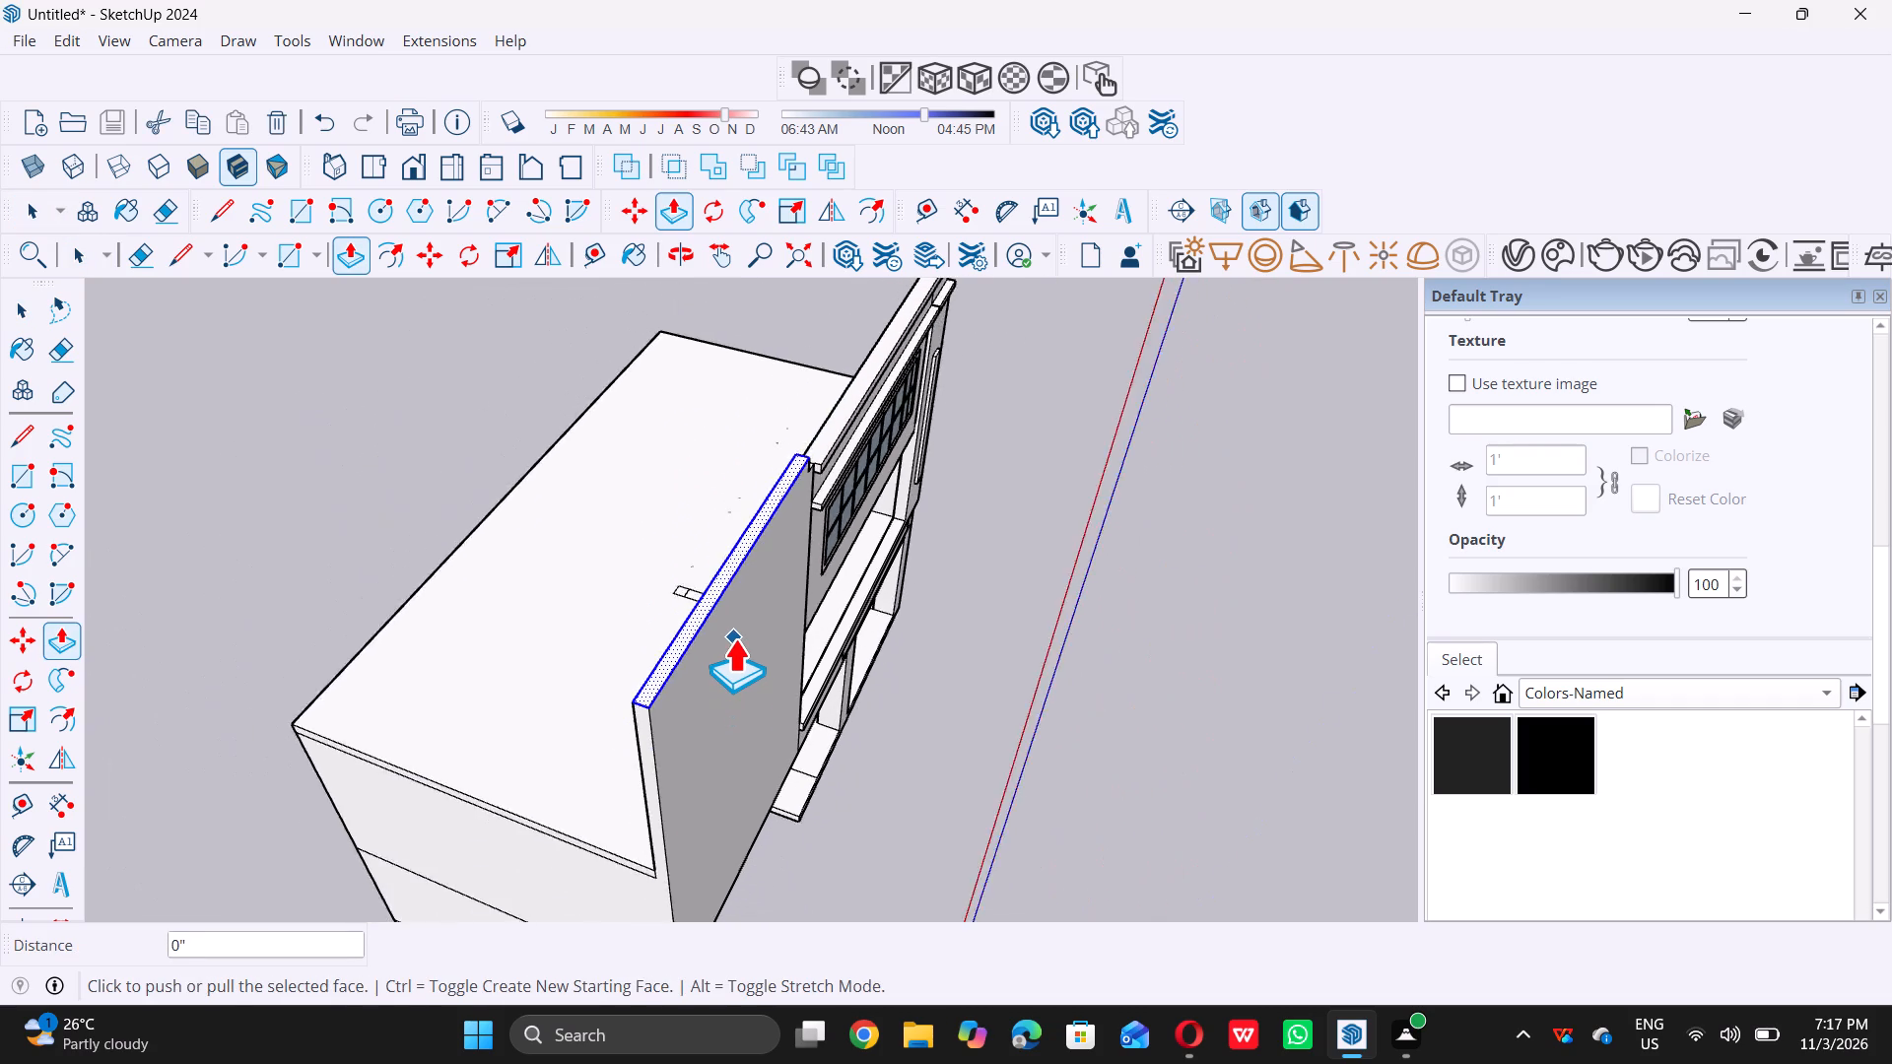
{"action": "scroll", "coordinate": [734, 638], "scroll_direction": "down", "scroll_amount": 4}
{"action": "key", "text": "space"}
Examine the raised front wall of the lower block against the taller facade, from the front and above.
{"action": "middle_click_drag", "start_coordinate": [1045, 736], "coordinate": [630, 505]}
{"action": "middle_click", "coordinate": [630, 505]}
{"action": "scroll", "coordinate": [683, 627], "scroll_direction": "down", "scroll_amount": 6}
{"action": "middle_click_drag", "start_coordinate": [693, 499], "coordinate": [646, 560]}
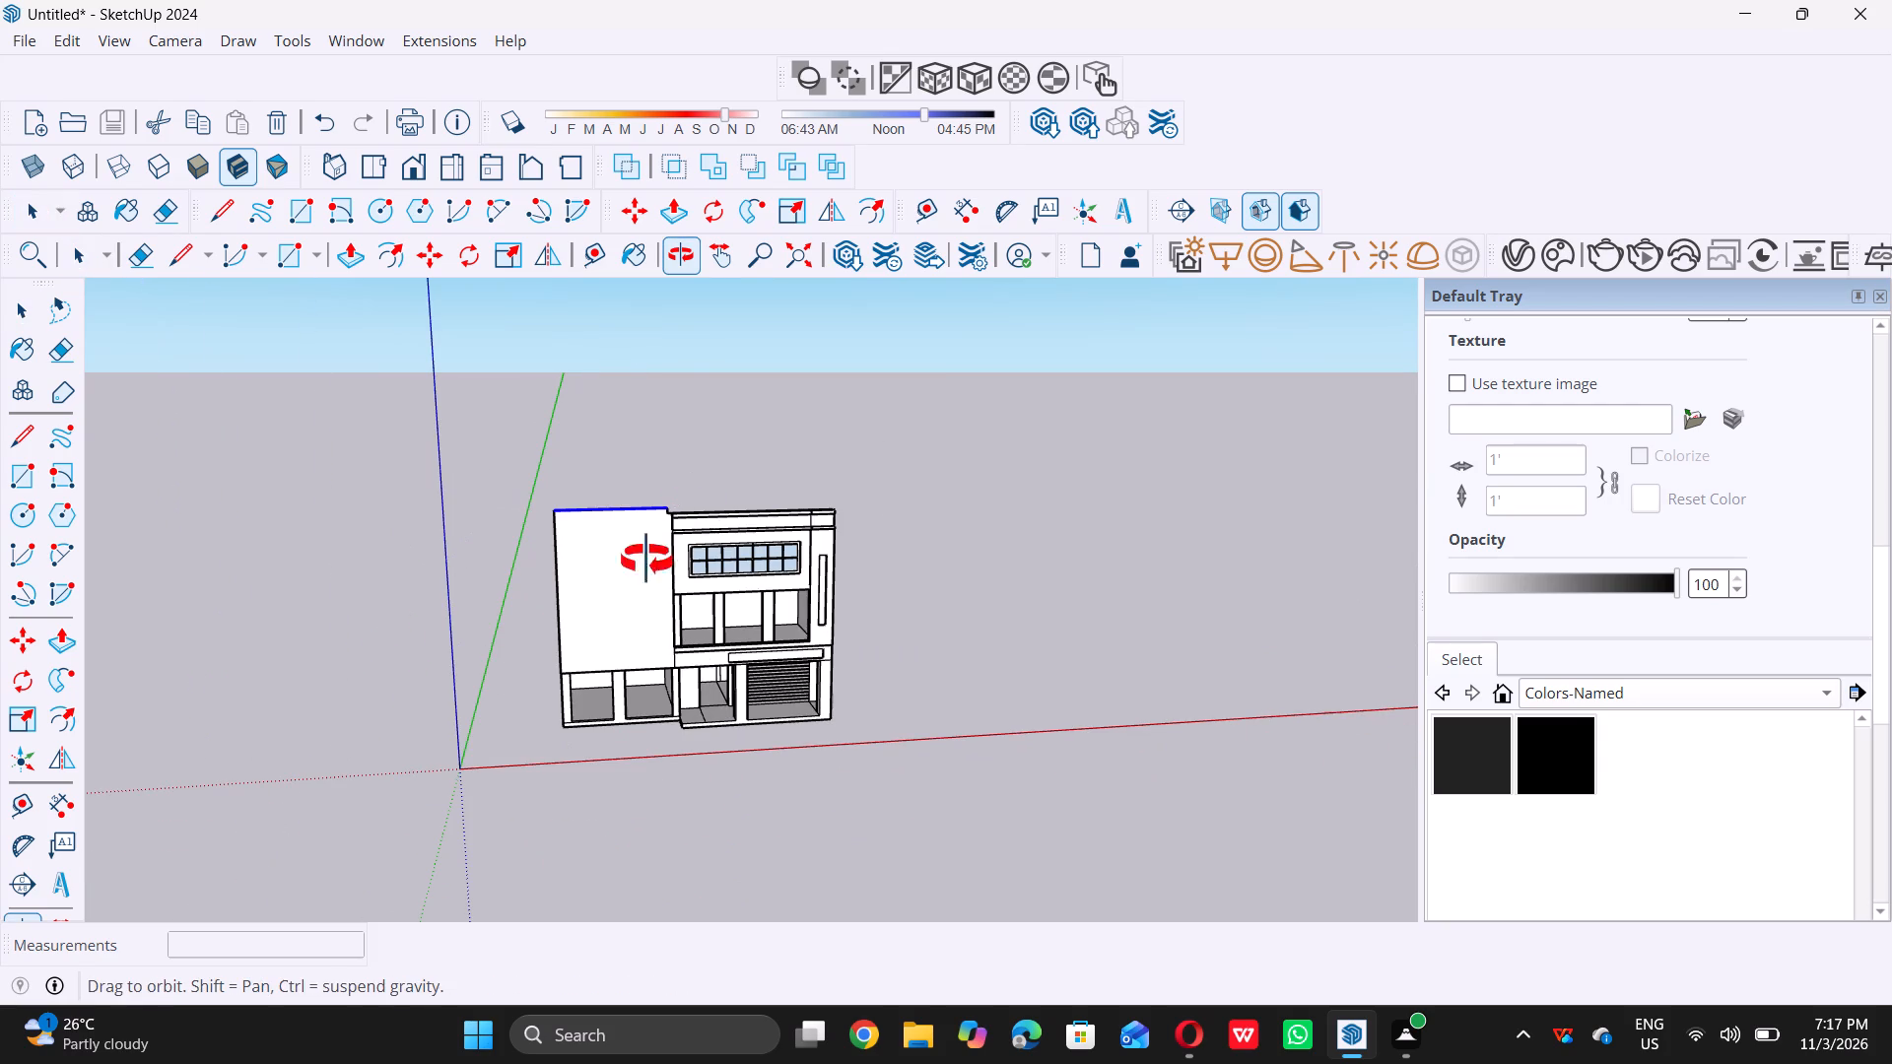
{"action": "middle_click_drag", "start_coordinate": [646, 560], "coordinate": [541, 681]}
{"action": "triple_click", "coordinate": [725, 433]}
{"action": "left_click", "coordinate": [726, 432]}
{"action": "scroll", "coordinate": [712, 440], "scroll_direction": "up", "scroll_amount": 8}
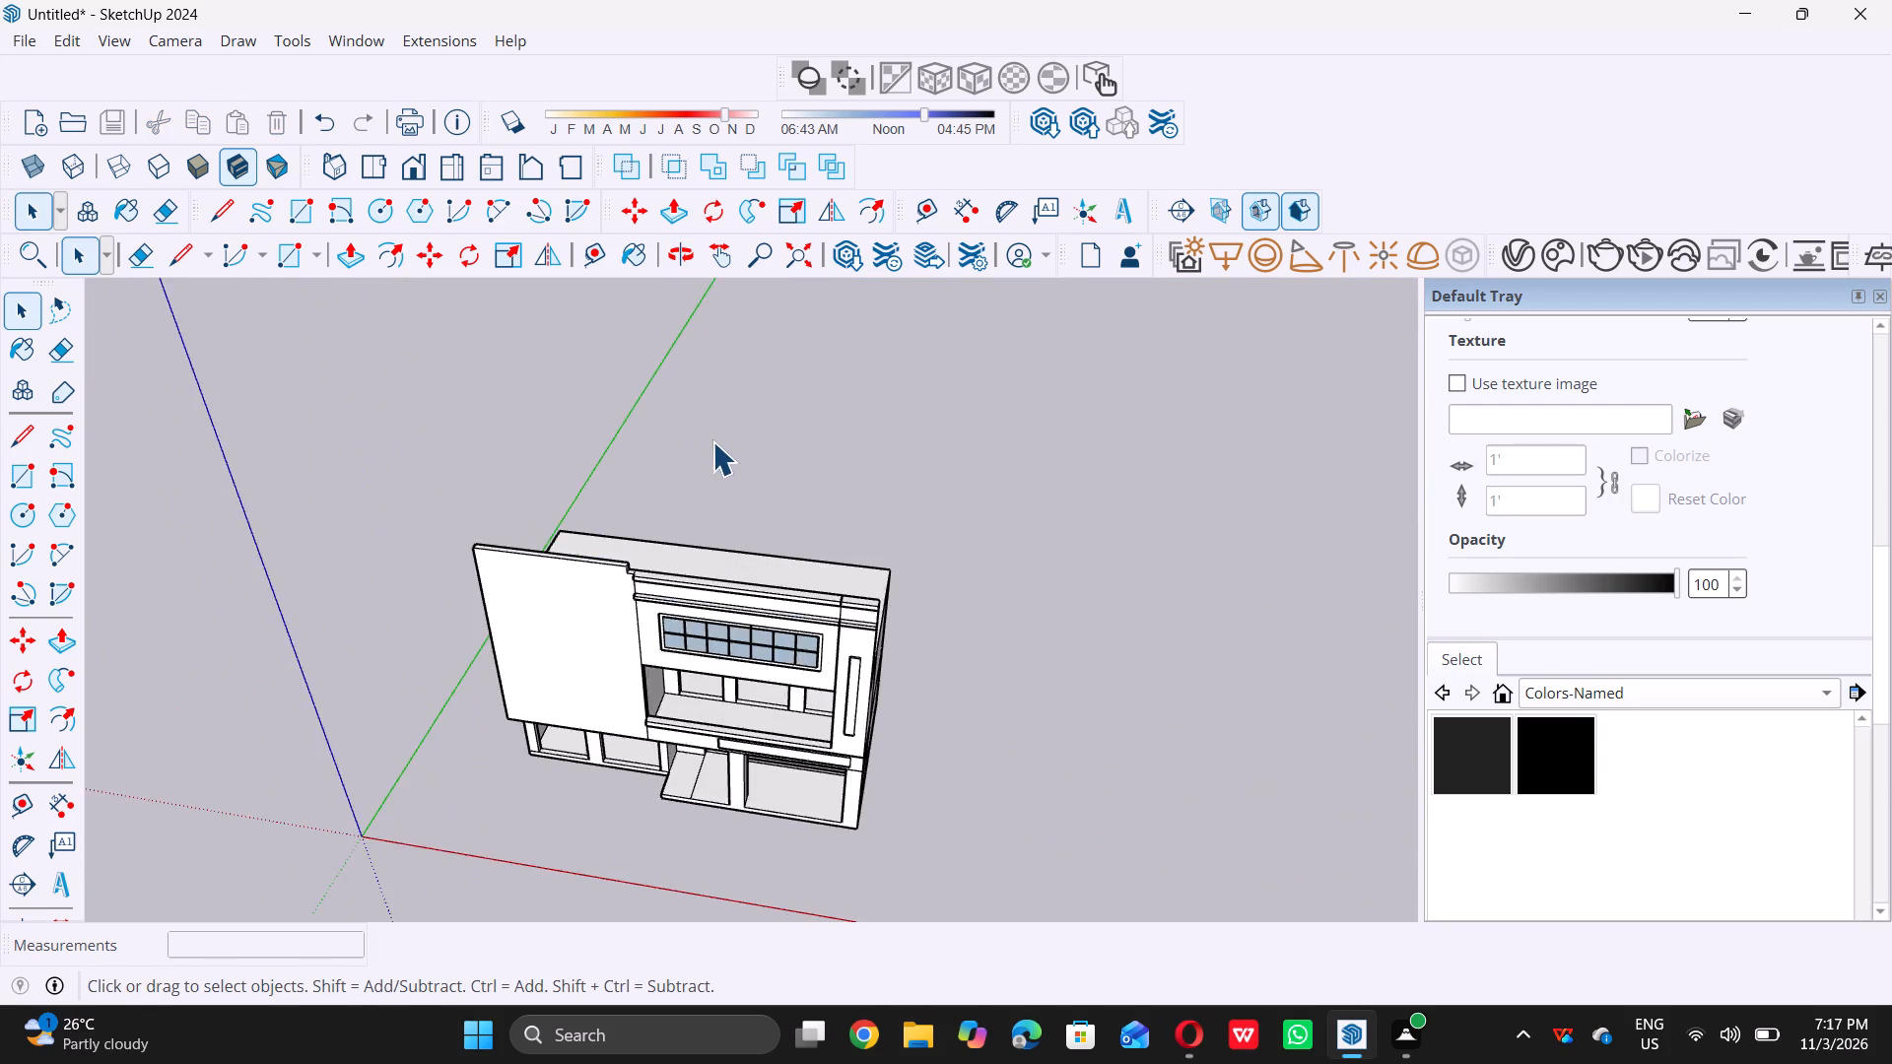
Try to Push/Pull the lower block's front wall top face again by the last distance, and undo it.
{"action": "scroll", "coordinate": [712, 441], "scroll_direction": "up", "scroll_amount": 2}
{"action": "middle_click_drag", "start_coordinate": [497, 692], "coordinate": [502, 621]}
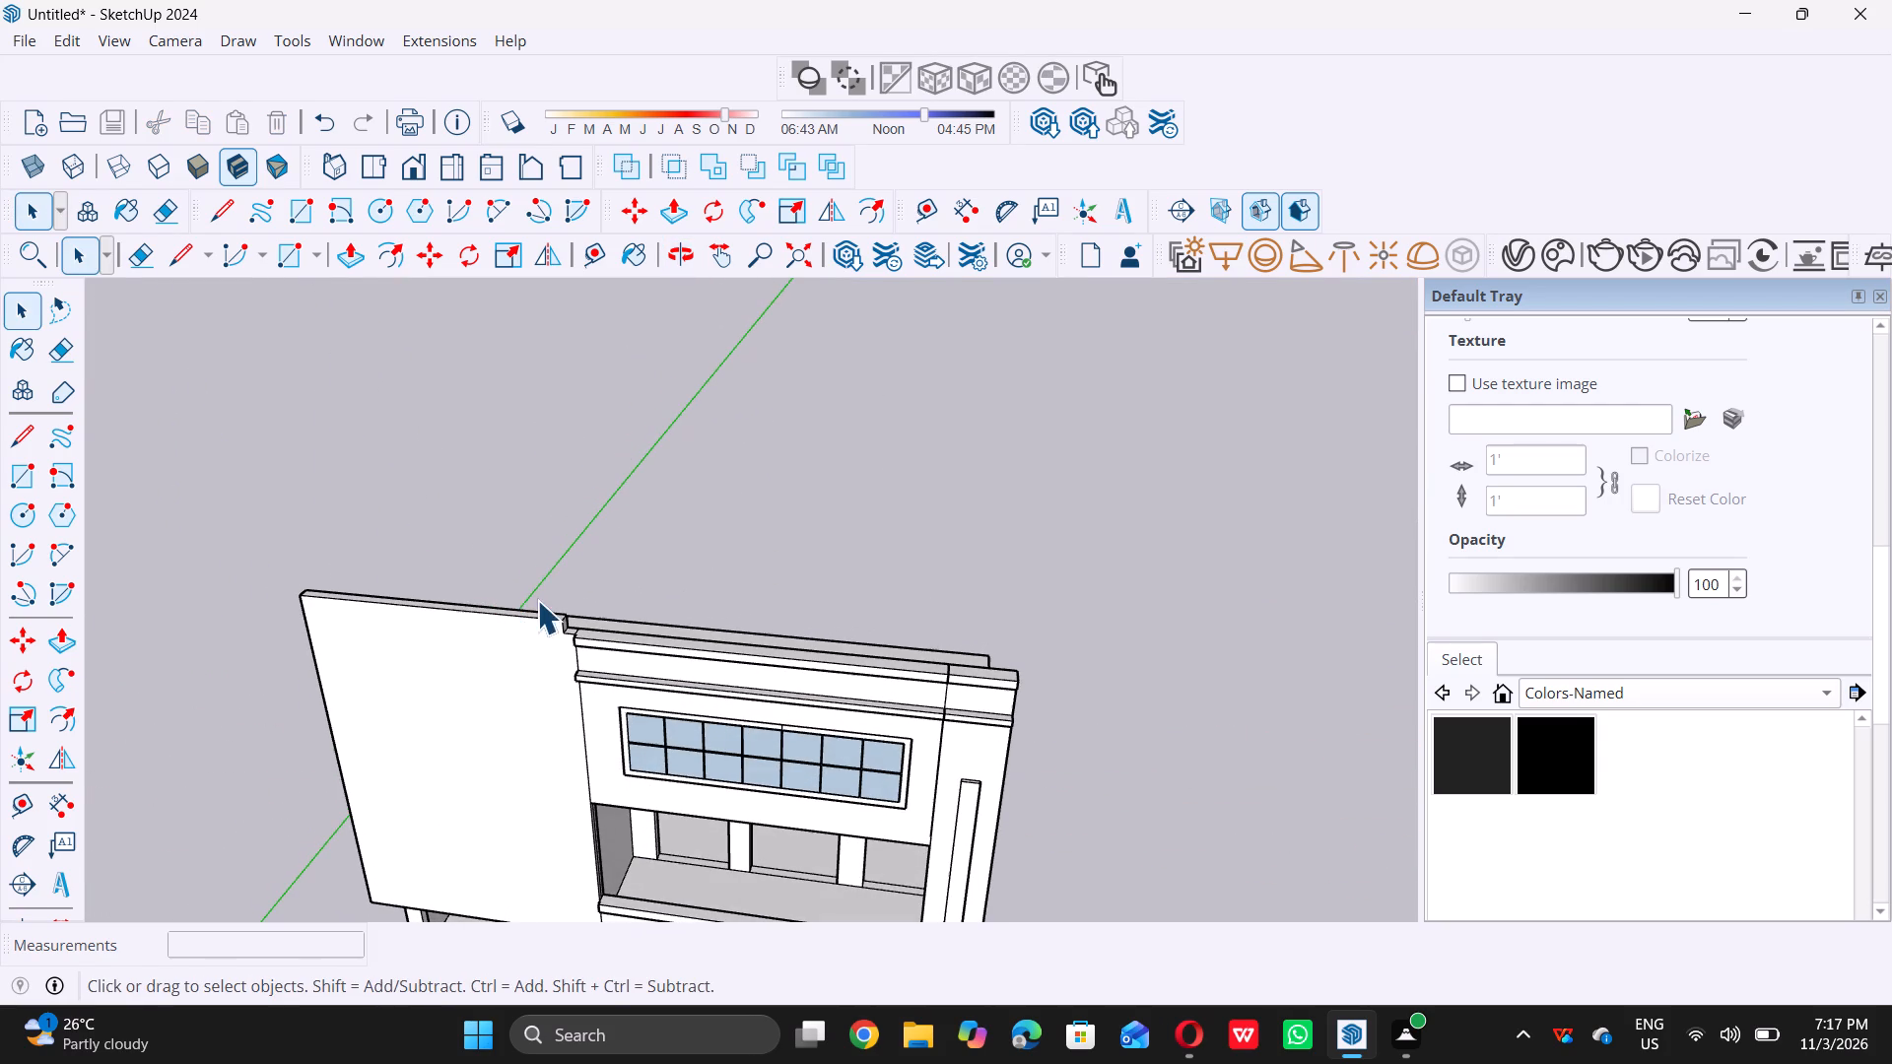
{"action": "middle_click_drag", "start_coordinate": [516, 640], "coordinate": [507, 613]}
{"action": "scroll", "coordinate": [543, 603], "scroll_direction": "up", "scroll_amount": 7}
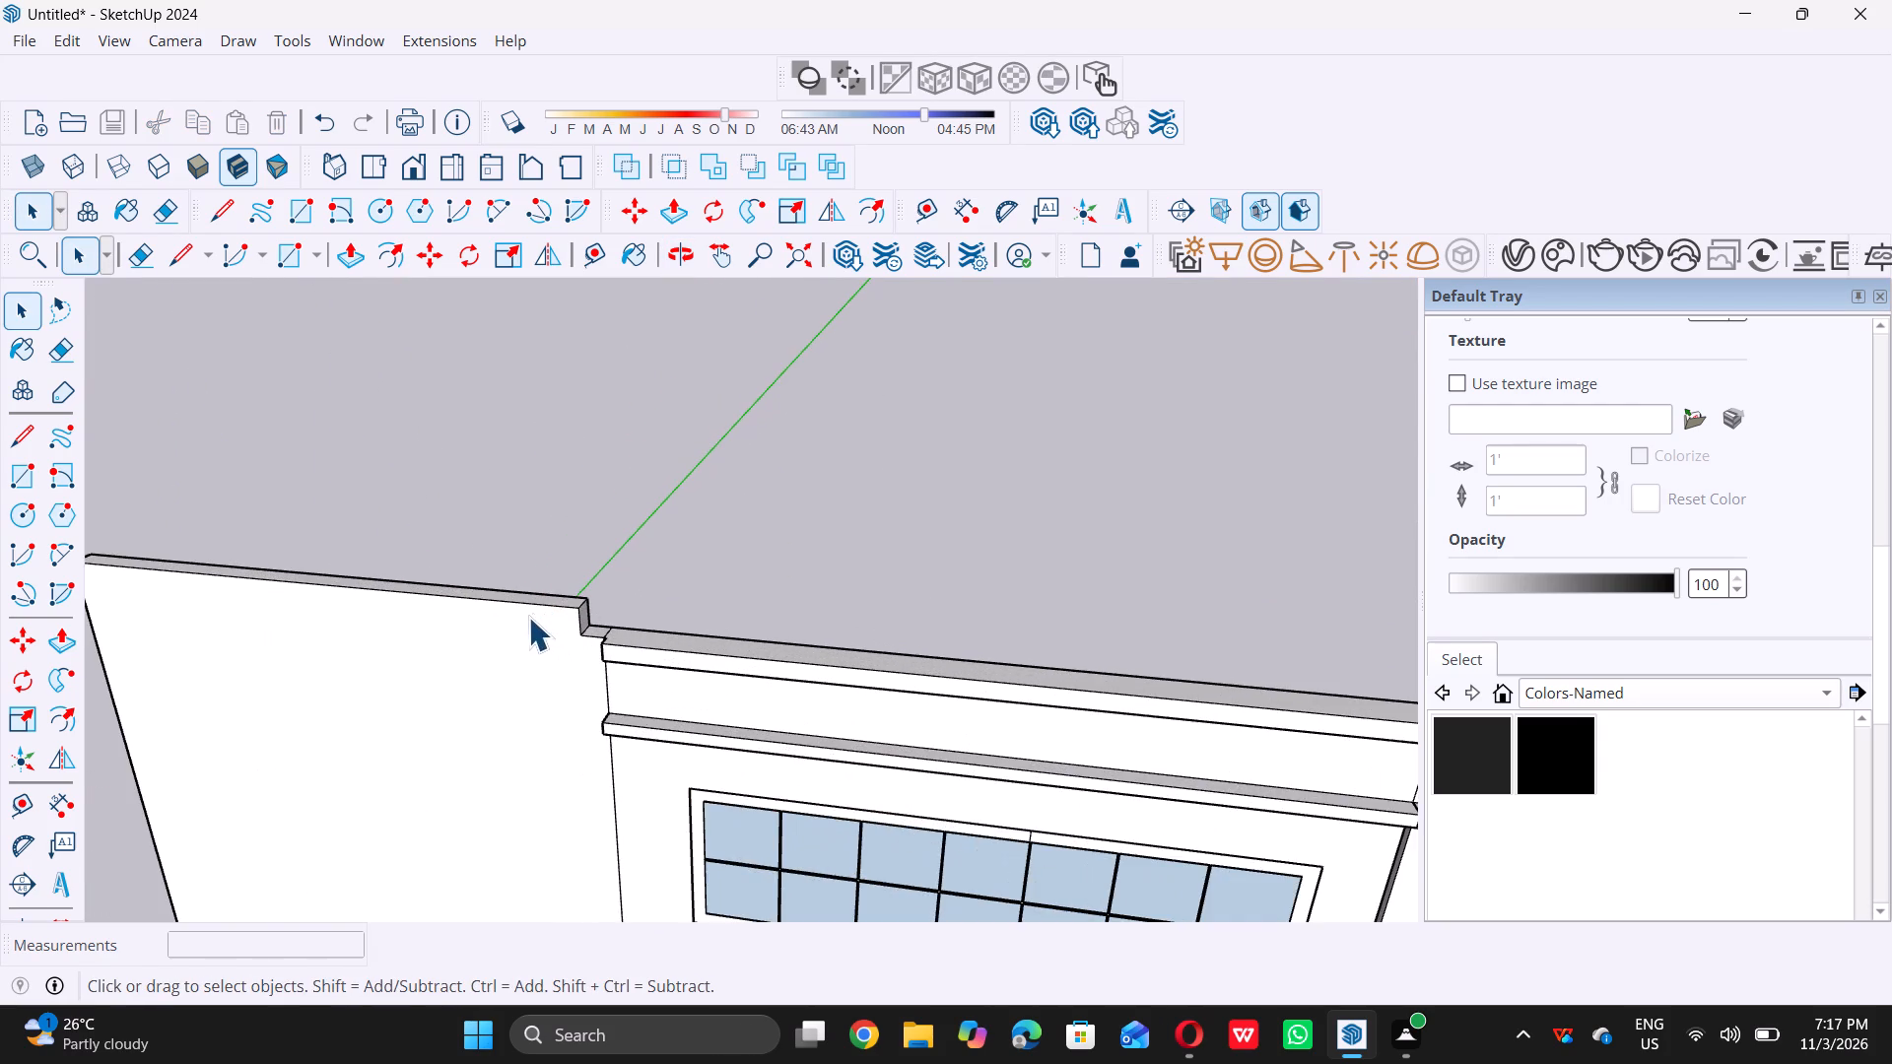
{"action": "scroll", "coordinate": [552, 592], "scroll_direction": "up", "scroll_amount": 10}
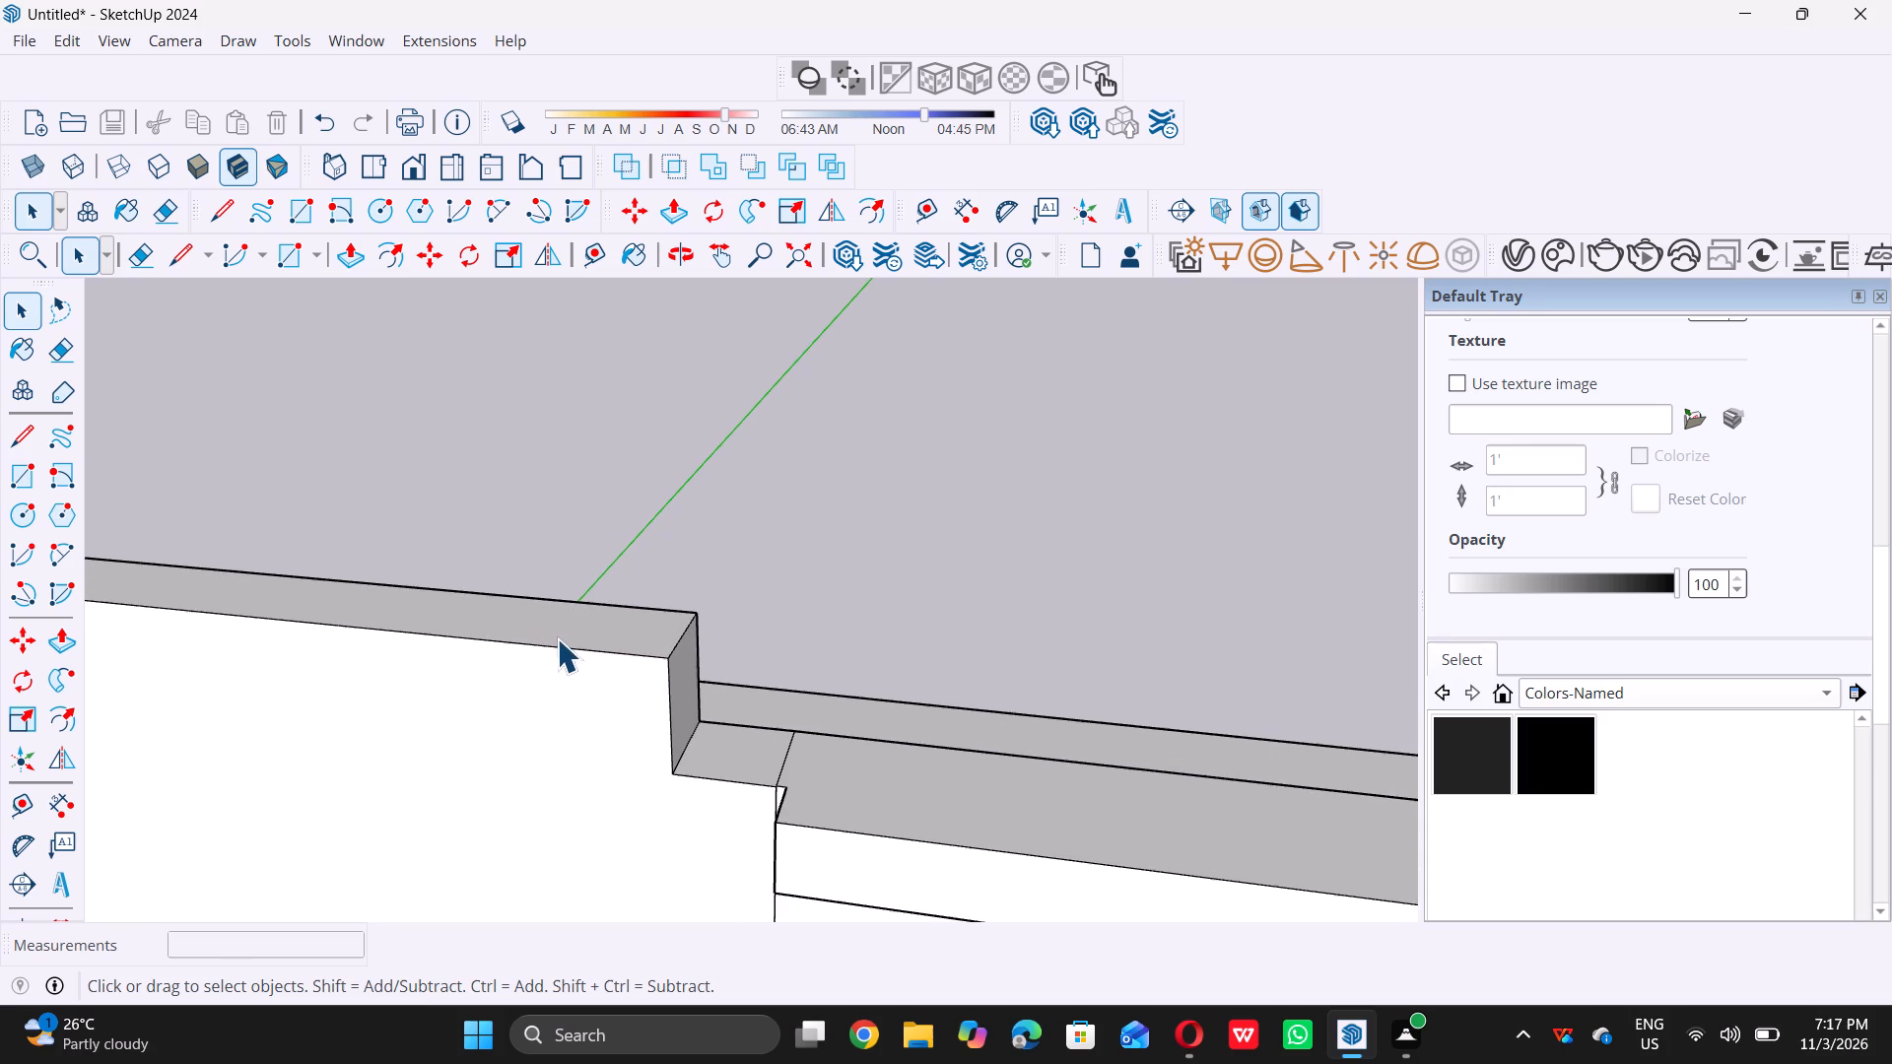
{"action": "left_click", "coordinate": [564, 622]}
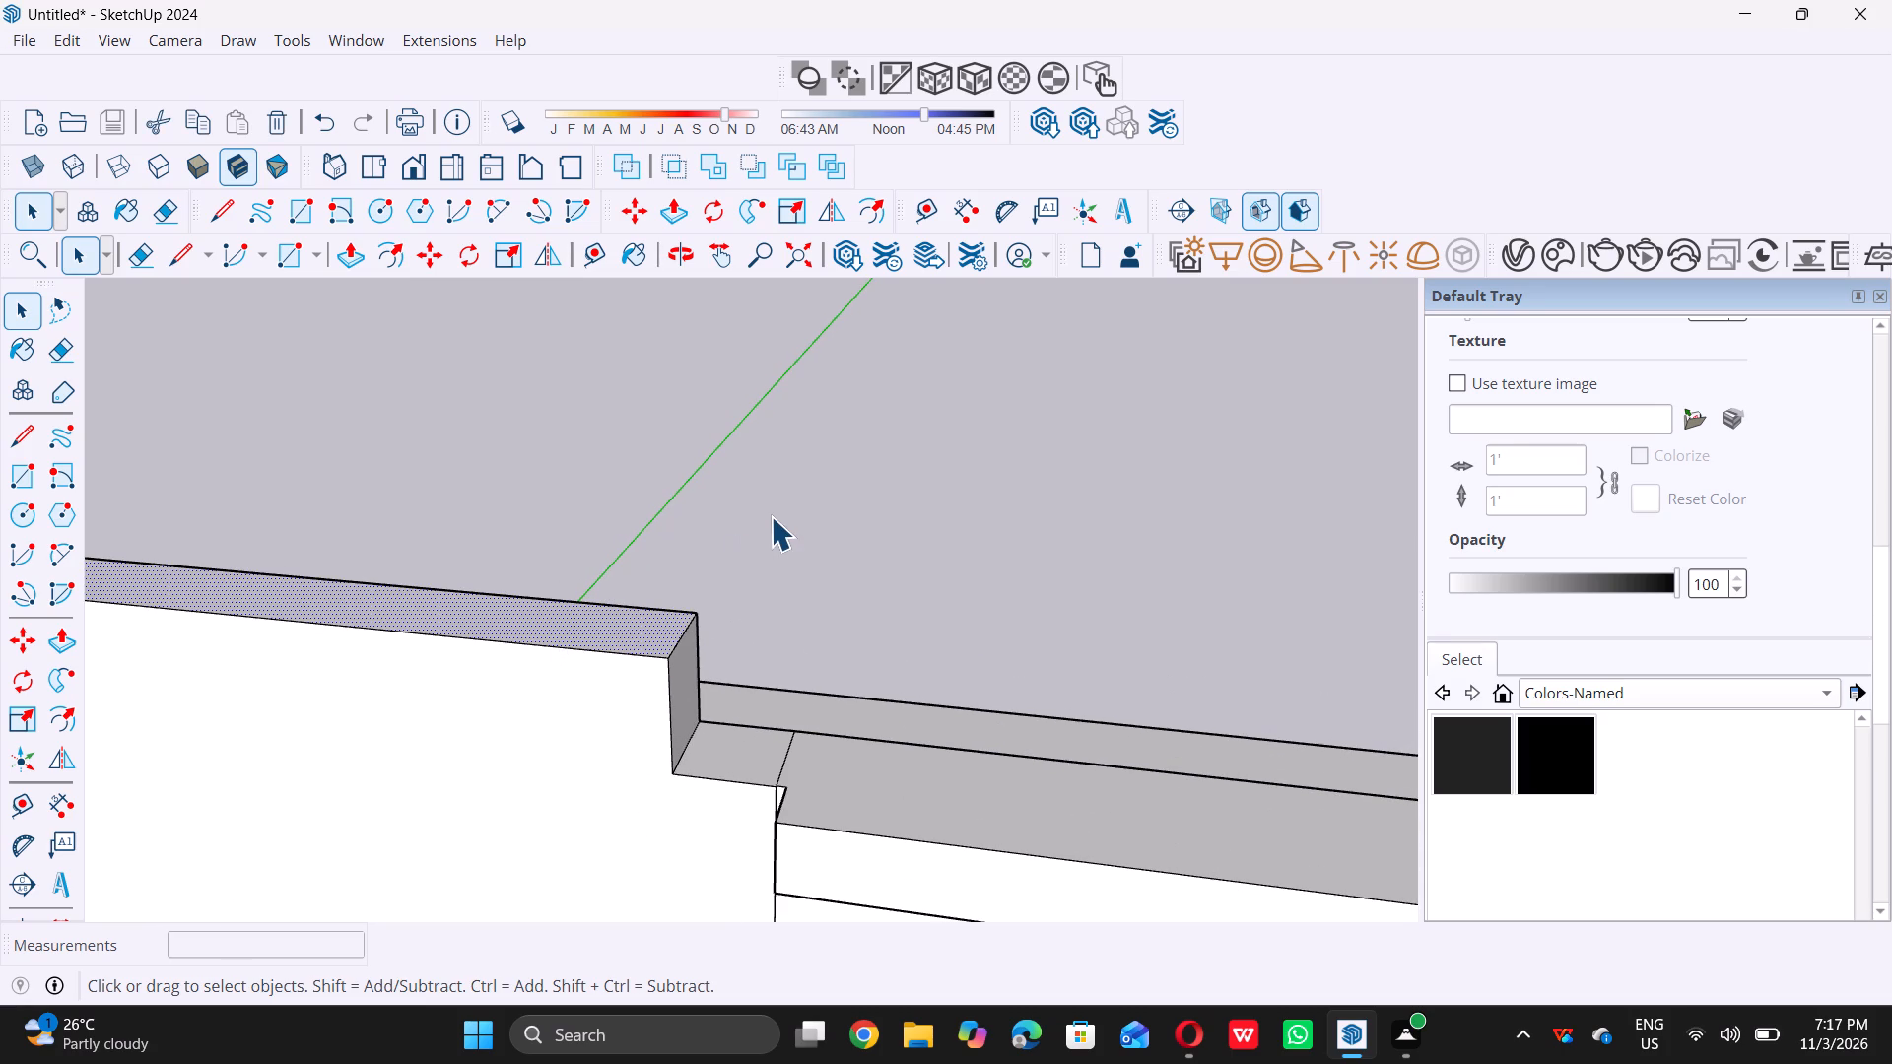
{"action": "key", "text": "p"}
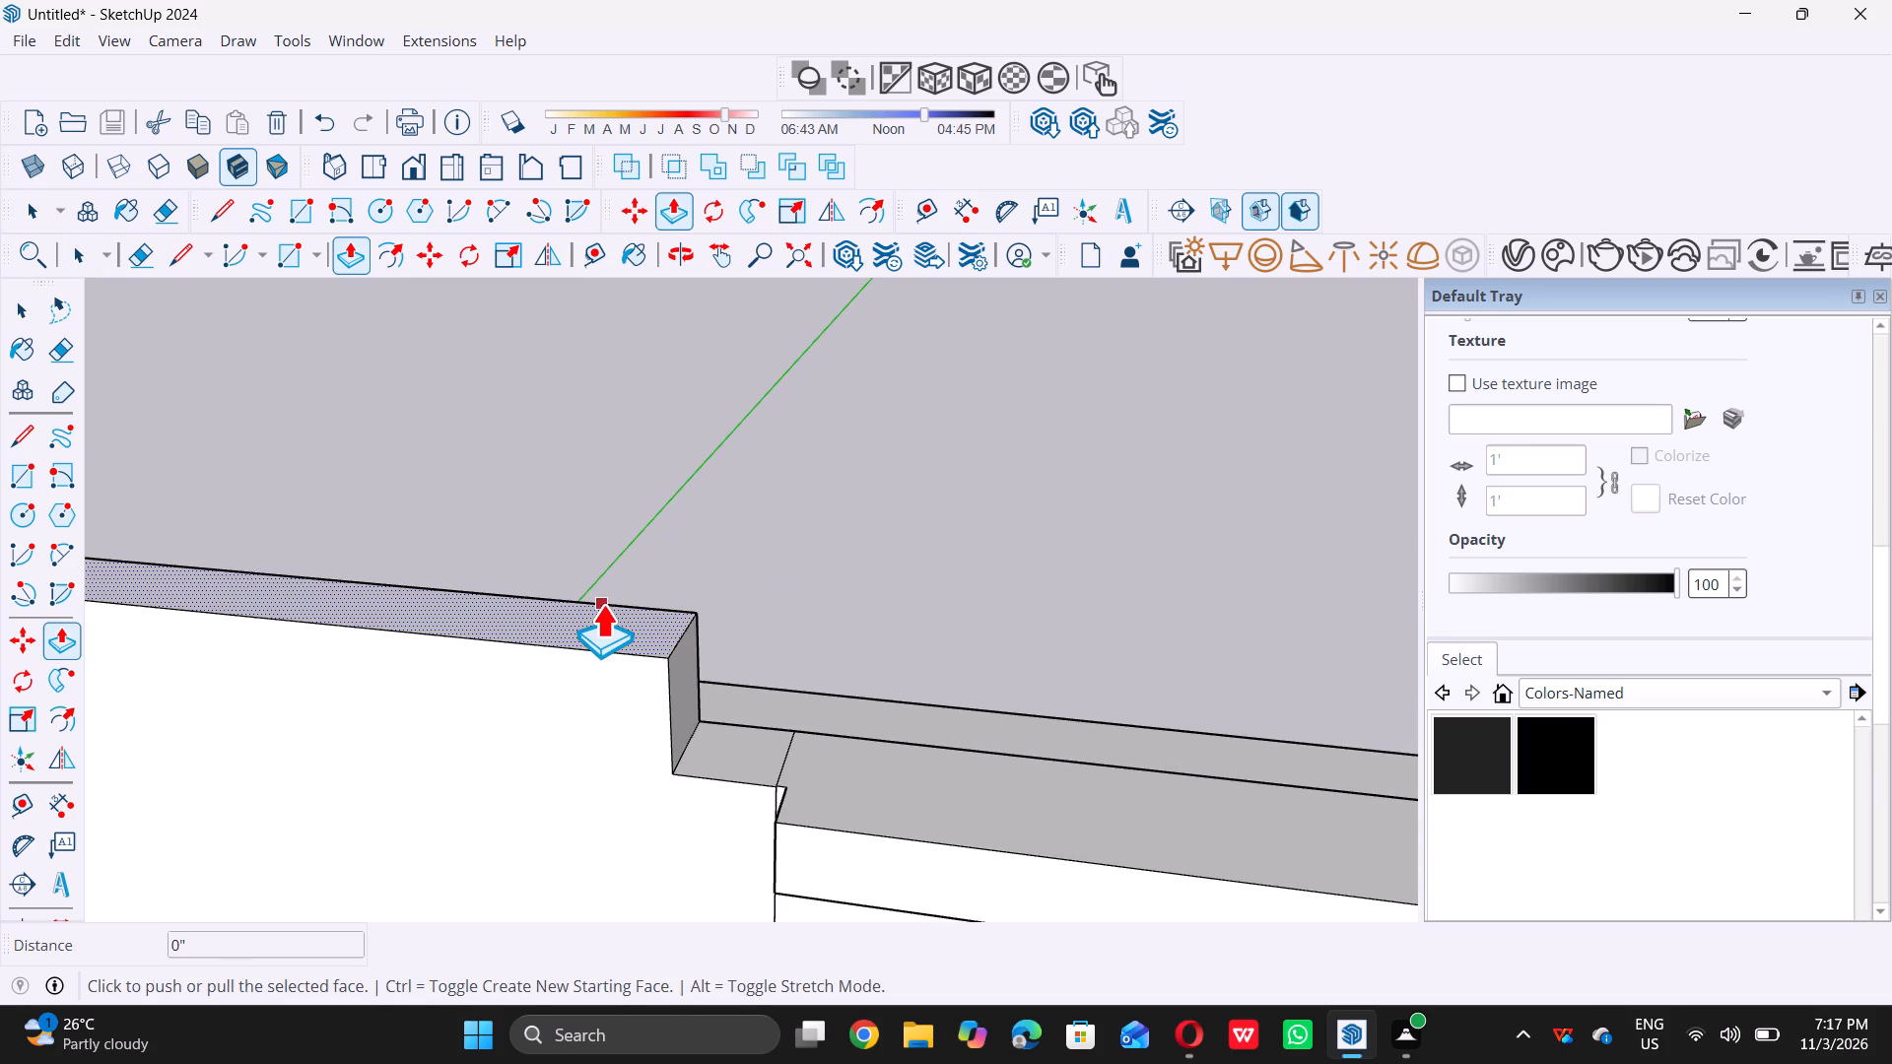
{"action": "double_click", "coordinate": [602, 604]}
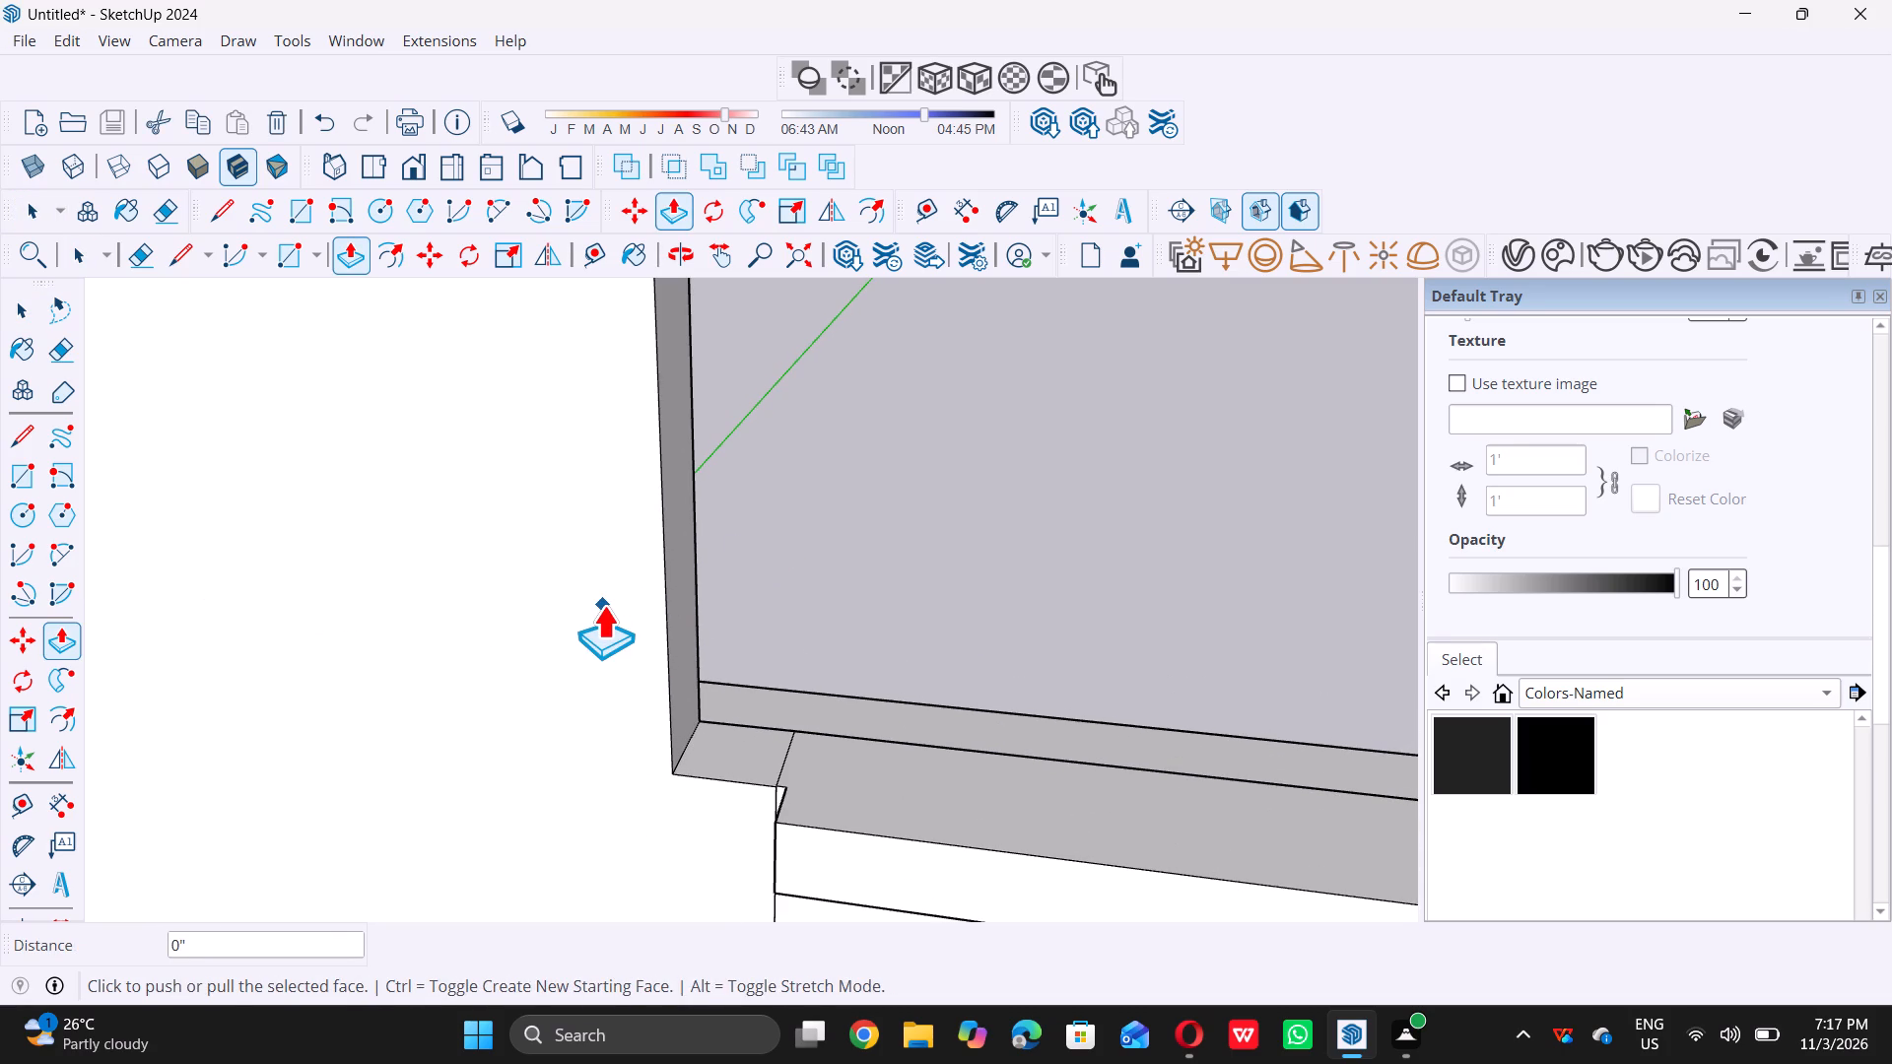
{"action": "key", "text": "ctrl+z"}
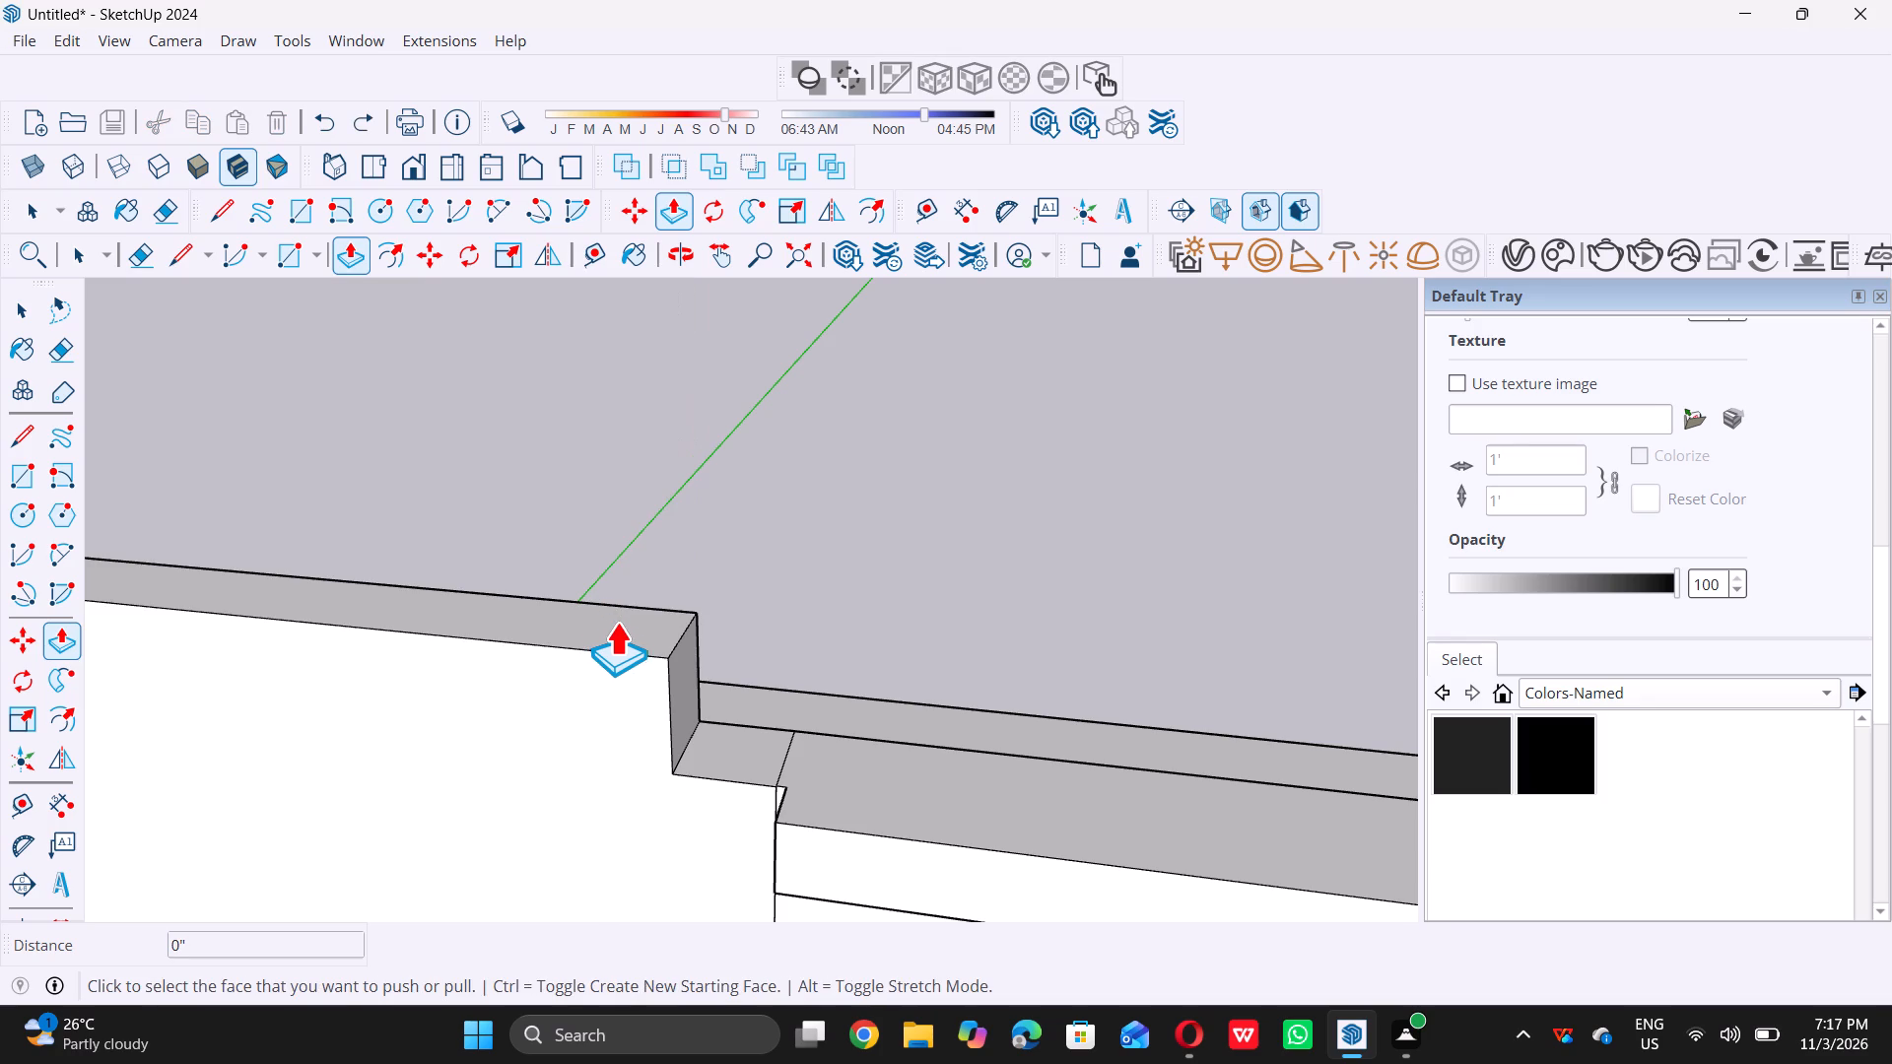
Push/Pull the lower block's front wall top face down 11 1/8" to the gap filler's top.
{"action": "left_click", "coordinate": [619, 622]}
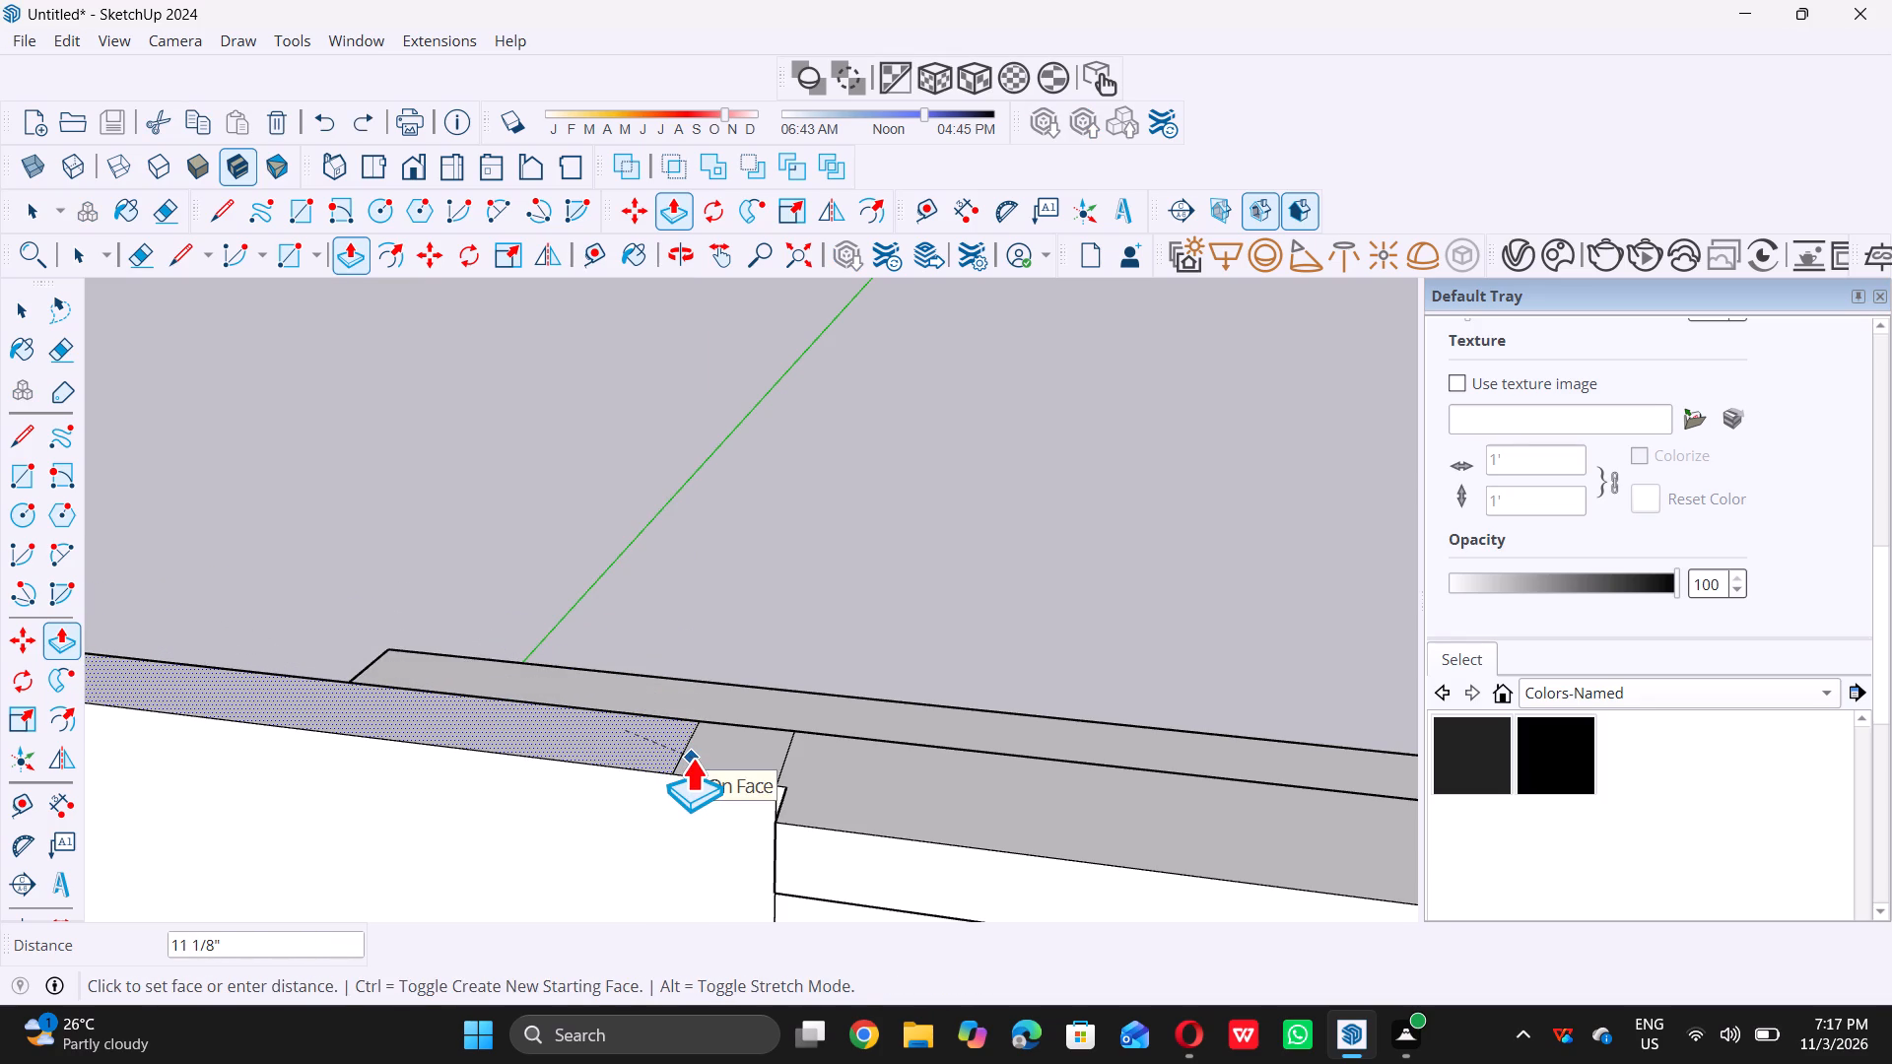
{"action": "left_click", "coordinate": [693, 758]}
{"action": "key", "text": "space"}
{"action": "double_click", "coordinate": [935, 456]}
Examine the levelled front wall and the whole building from the front, the side and above.
{"action": "scroll", "coordinate": [935, 458], "scroll_direction": "down", "scroll_amount": 2}
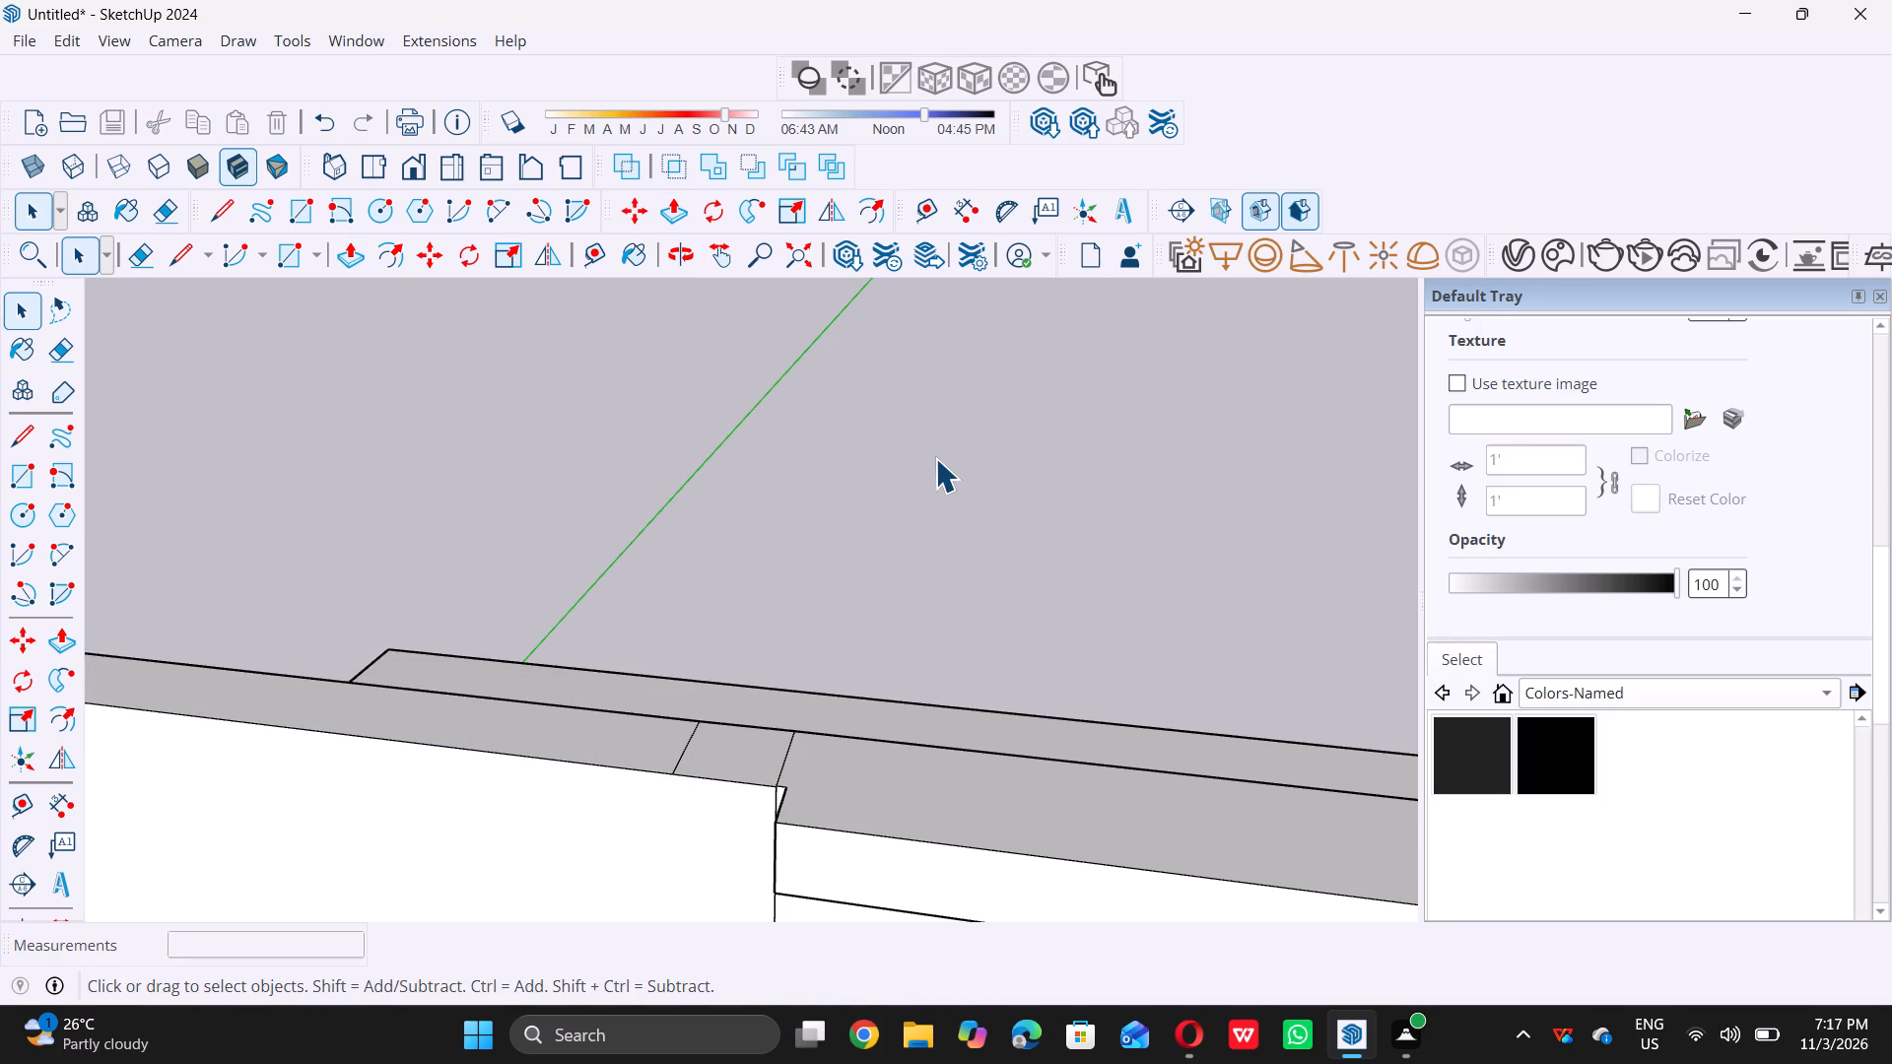
{"action": "scroll", "coordinate": [935, 458], "scroll_direction": "down", "scroll_amount": 19}
{"action": "middle_click_drag", "start_coordinate": [721, 634], "coordinate": [829, 651]}
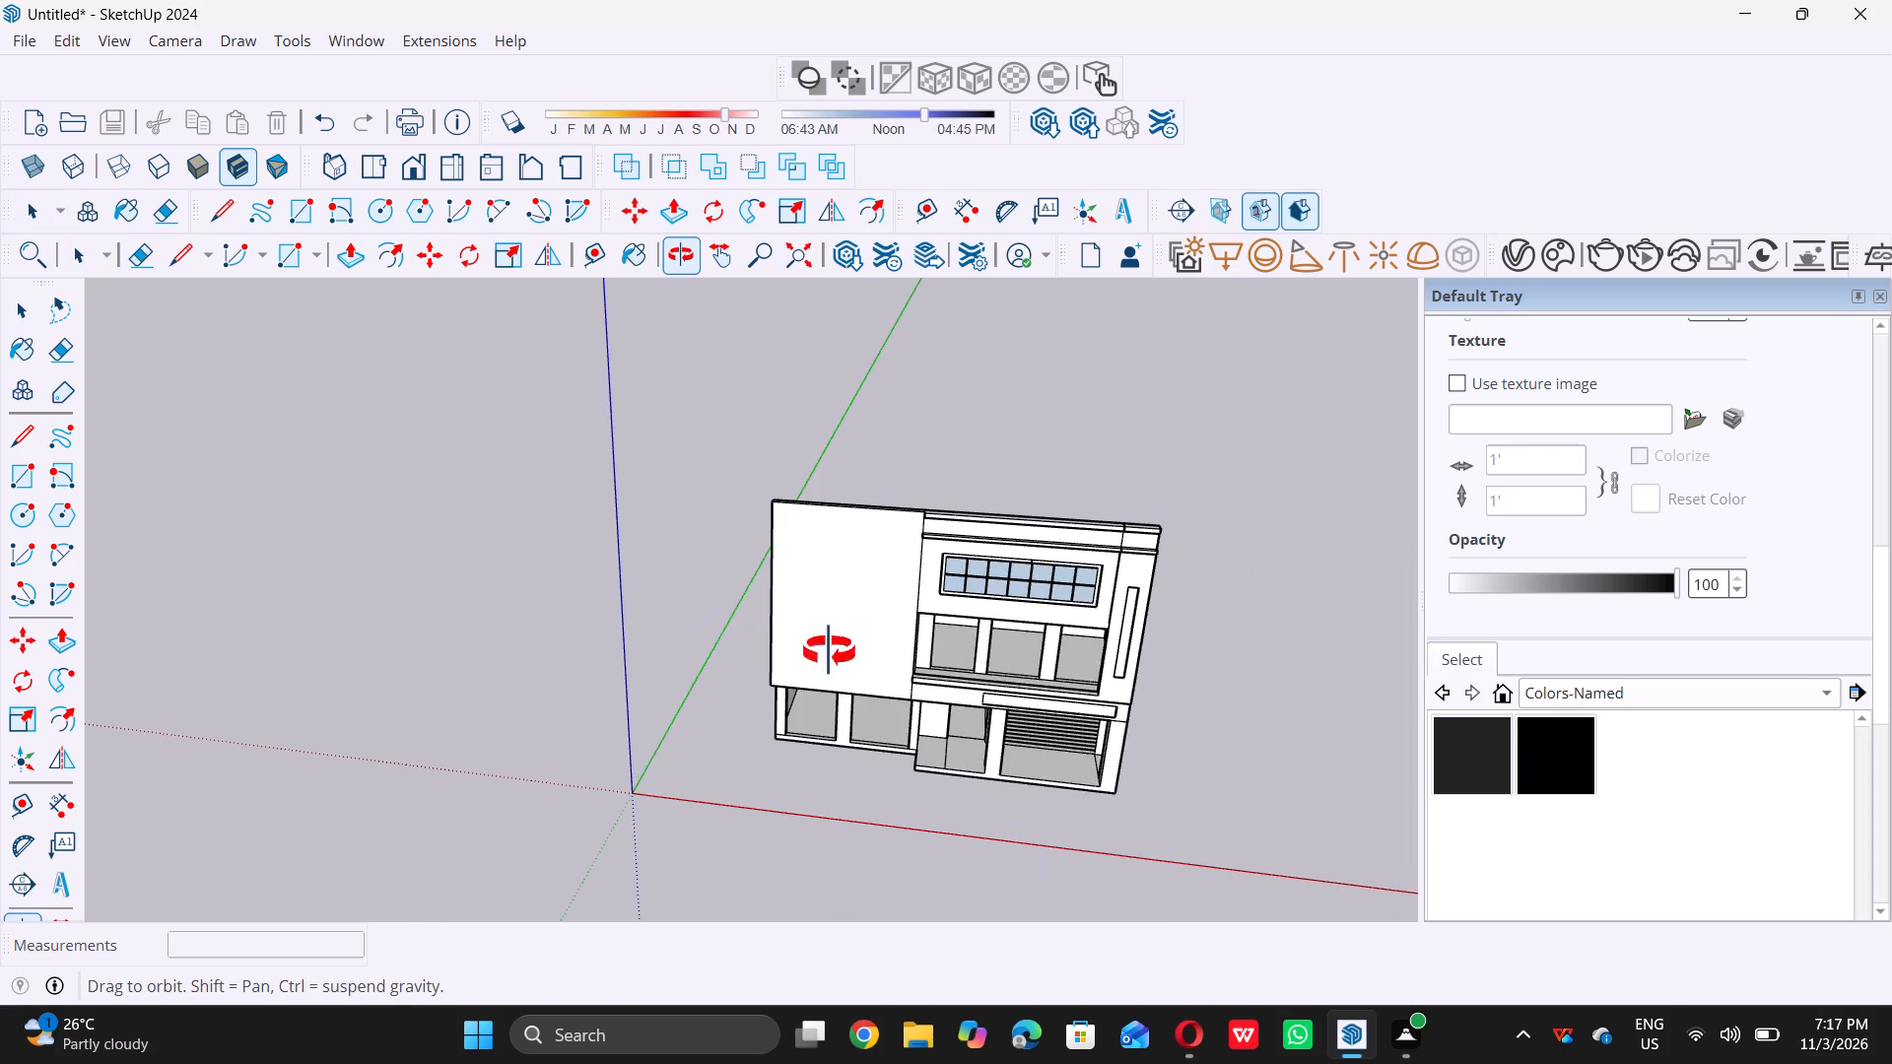
{"action": "middle_click_drag", "start_coordinate": [829, 651], "coordinate": [967, 669]}
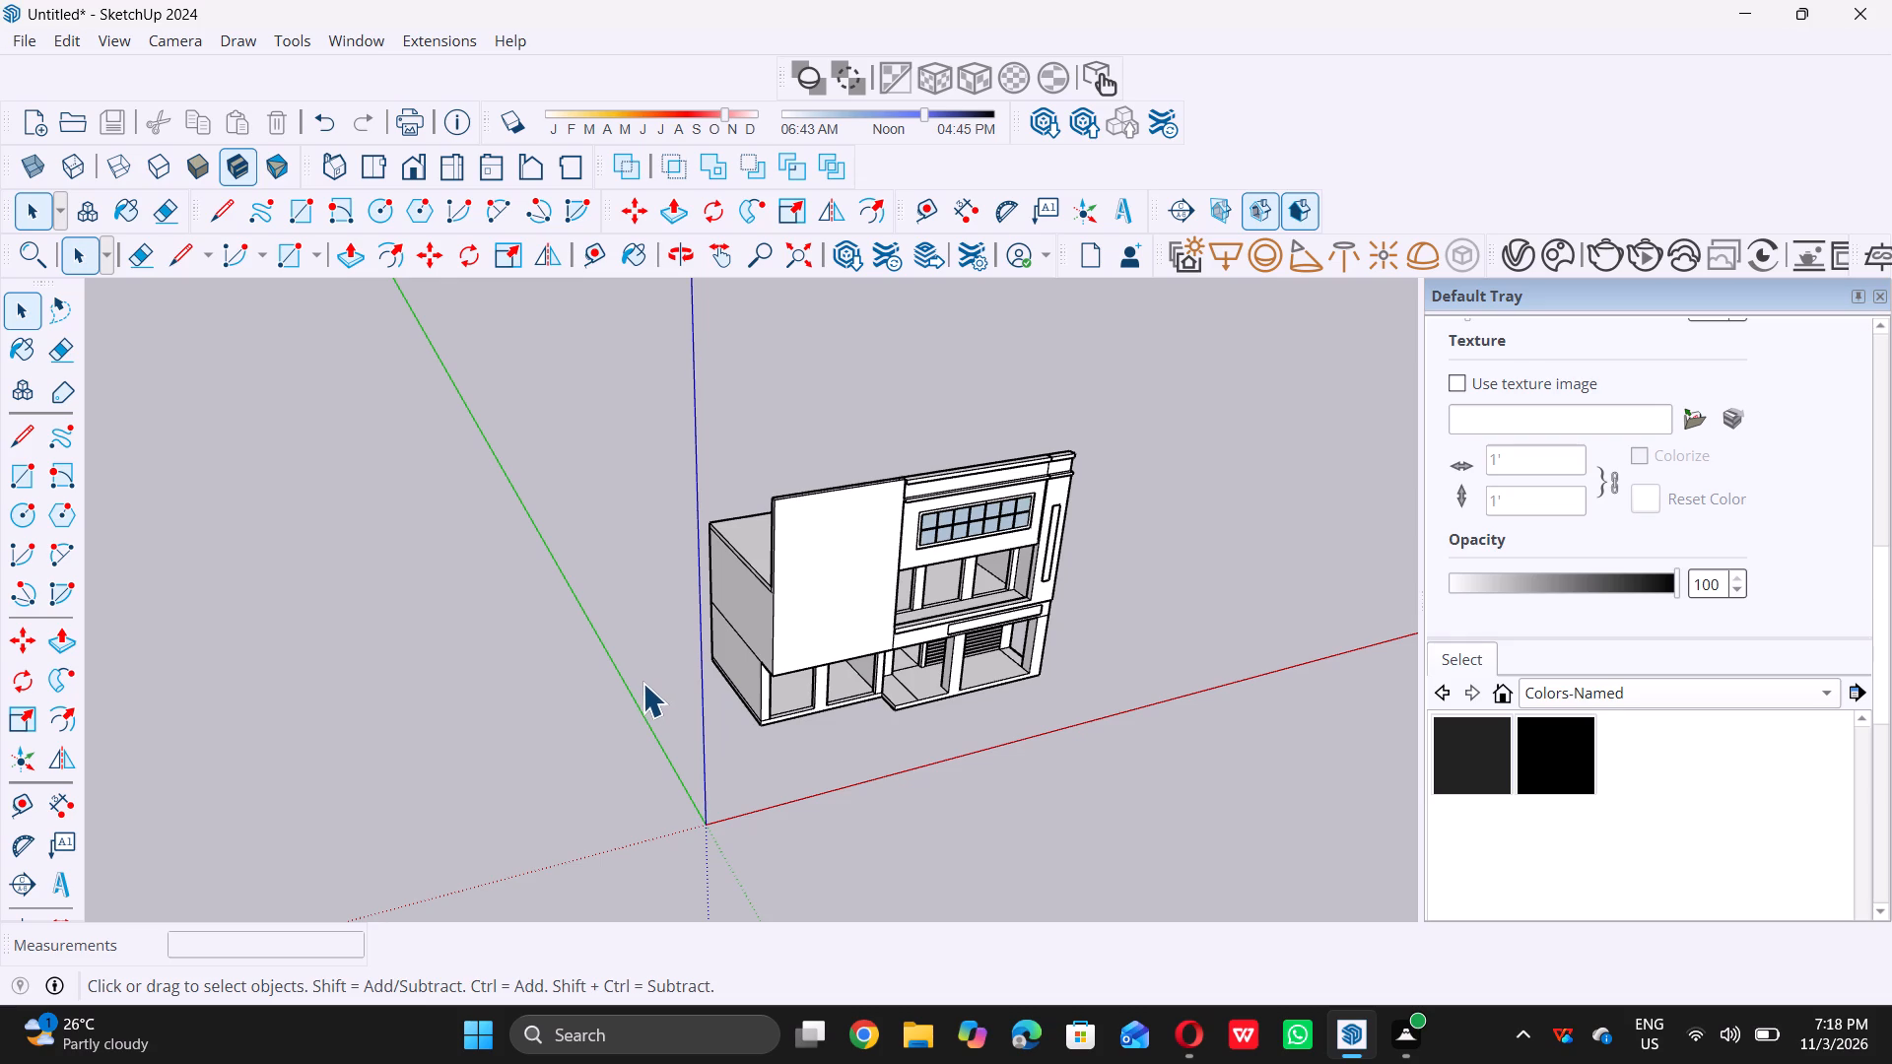
{"action": "scroll", "coordinate": [639, 686], "scroll_direction": "down", "scroll_amount": 6}
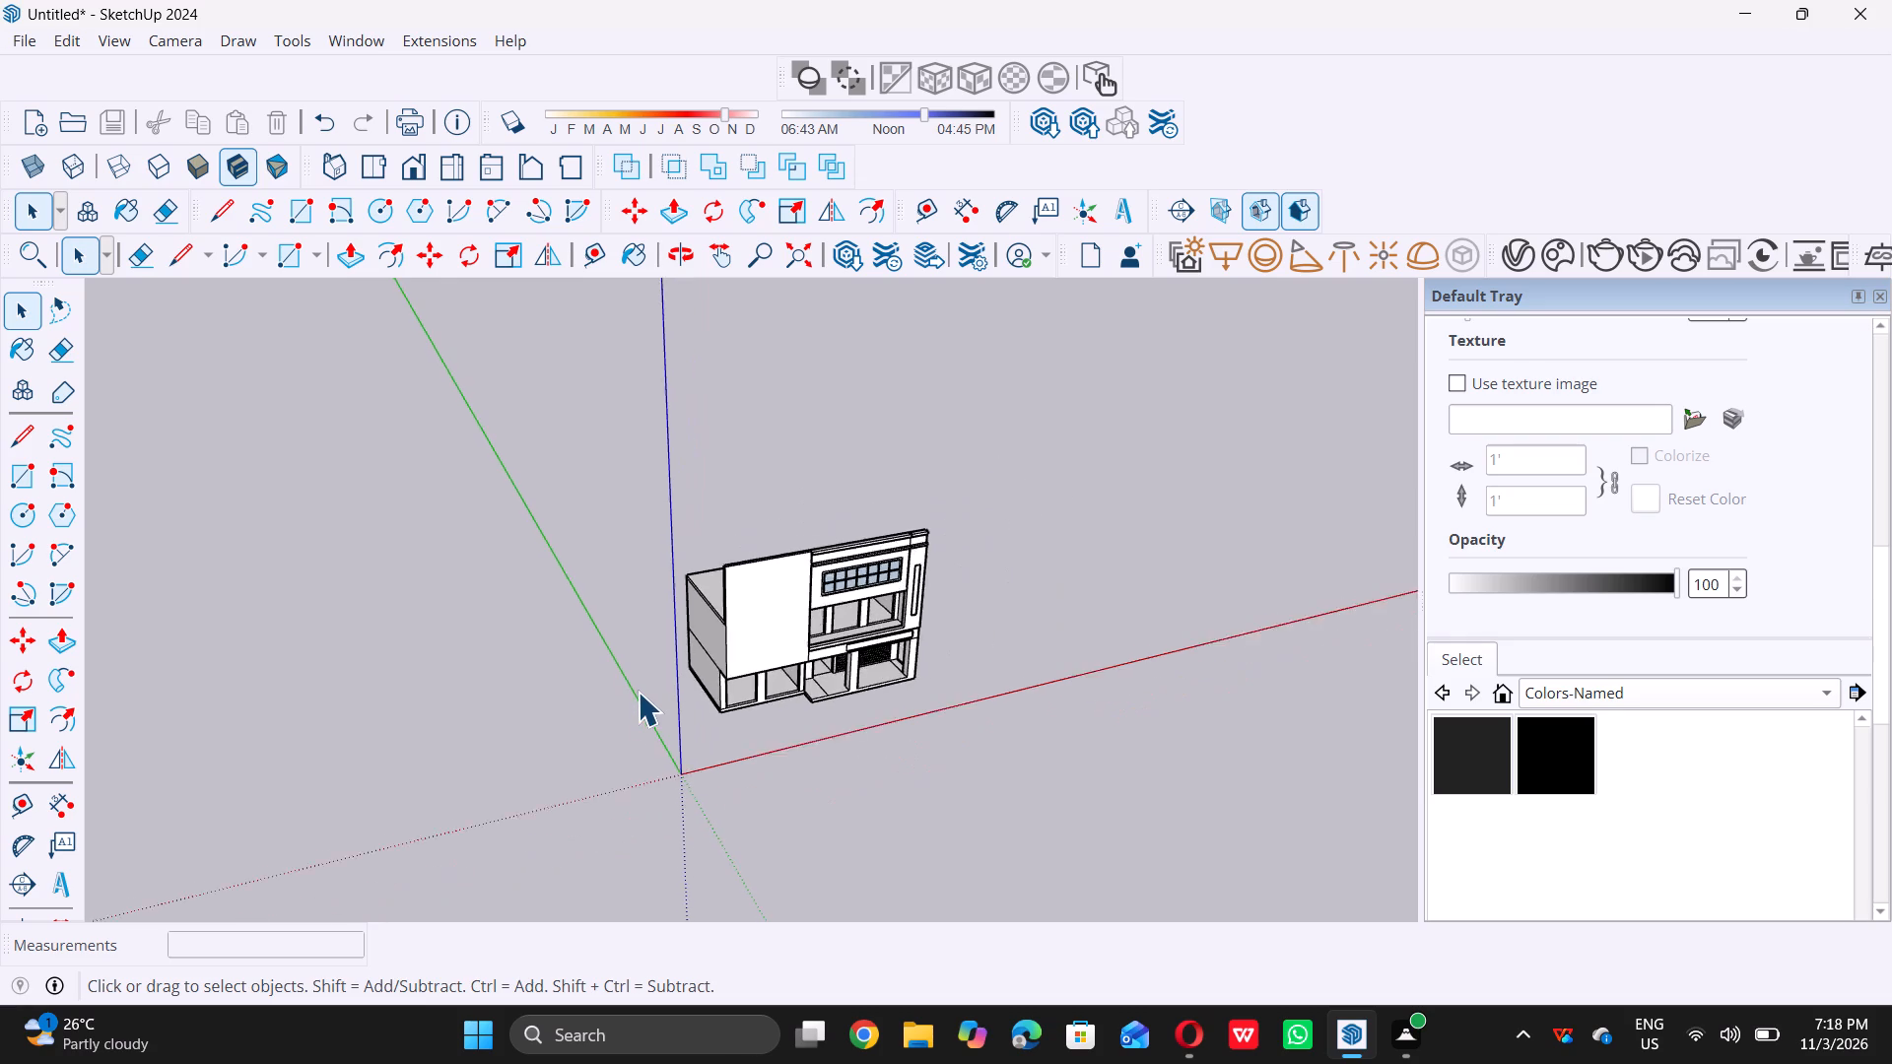
{"action": "scroll", "coordinate": [607, 728], "scroll_direction": "down", "scroll_amount": 1}
{"action": "middle_click_drag", "start_coordinate": [616, 774], "coordinate": [721, 825]}
{"action": "scroll", "coordinate": [763, 626], "scroll_direction": "up", "scroll_amount": 7}
{"action": "middle_click_drag", "start_coordinate": [759, 617], "coordinate": [597, 544]}
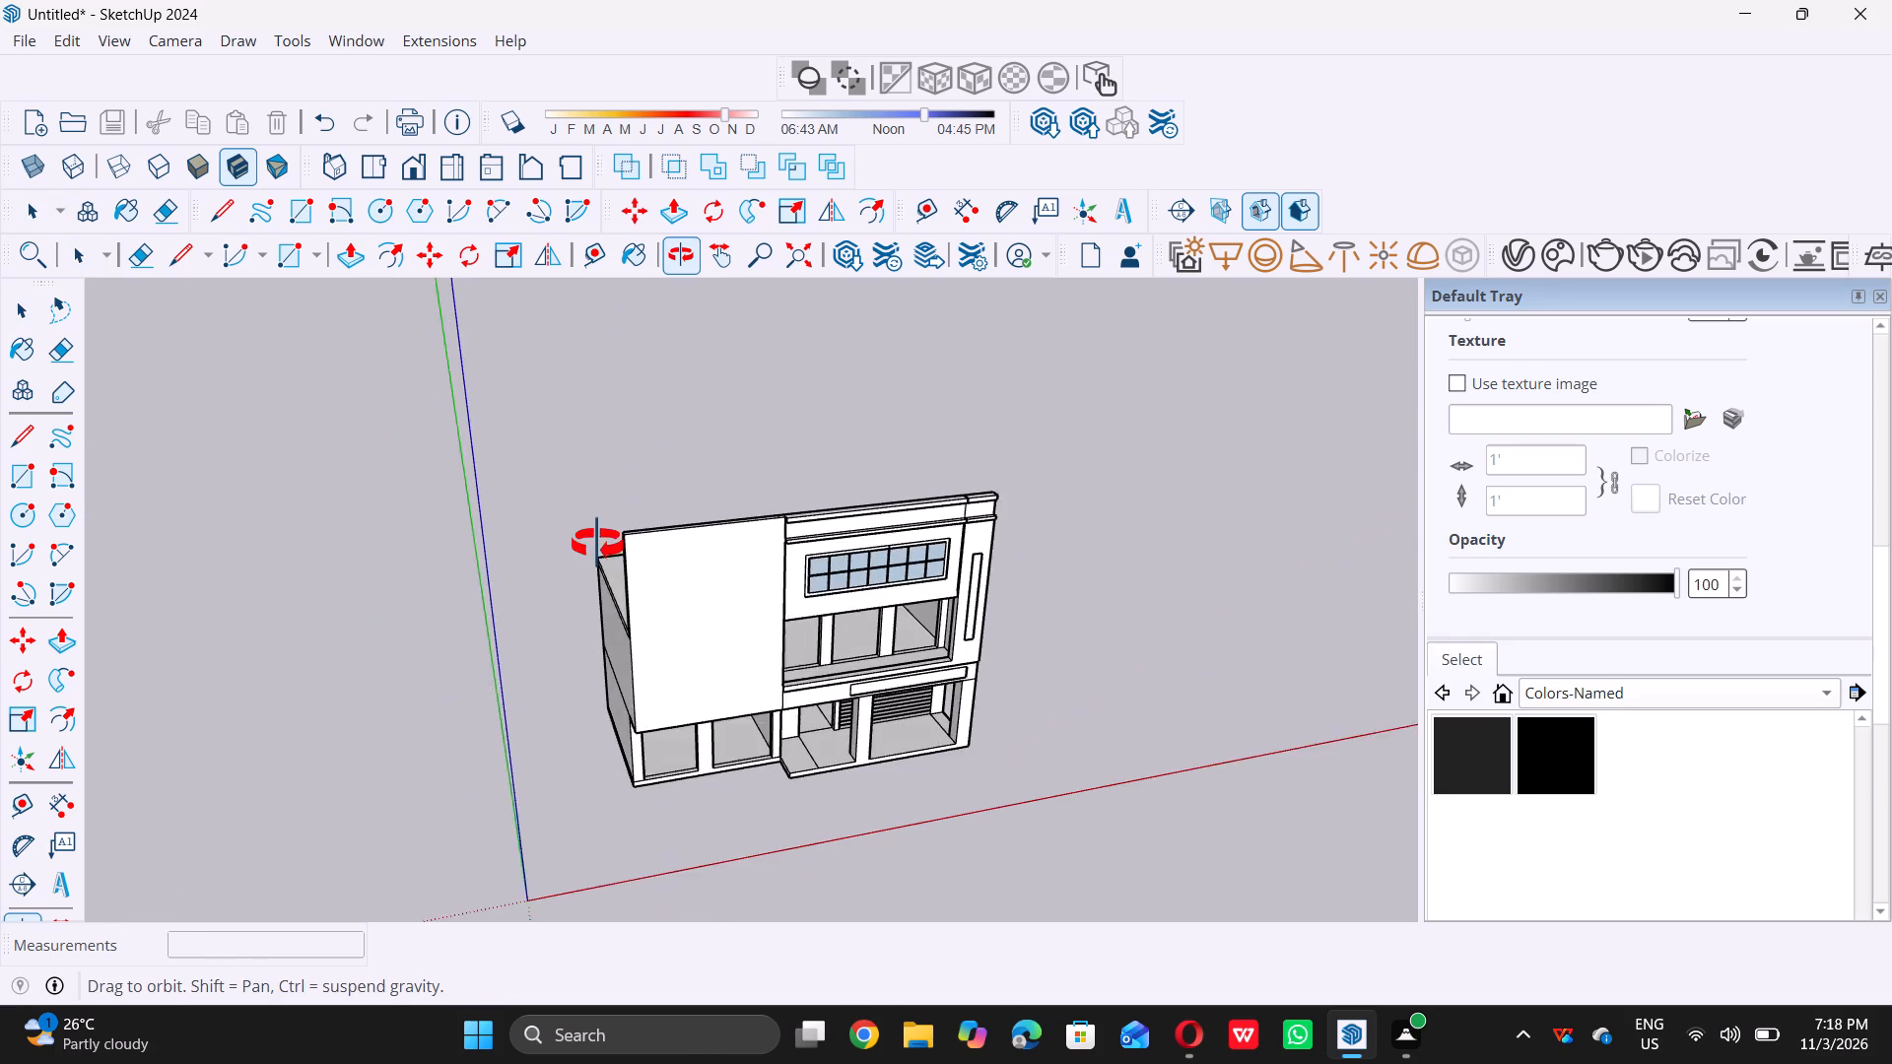
{"action": "middle_click_drag", "start_coordinate": [597, 544], "coordinate": [593, 523]}
{"action": "middle_click_drag", "start_coordinate": [645, 603], "coordinate": [524, 531]}
{"action": "middle_click", "coordinate": [524, 531]}
{"action": "middle_click_drag", "start_coordinate": [626, 590], "coordinate": [635, 561]}
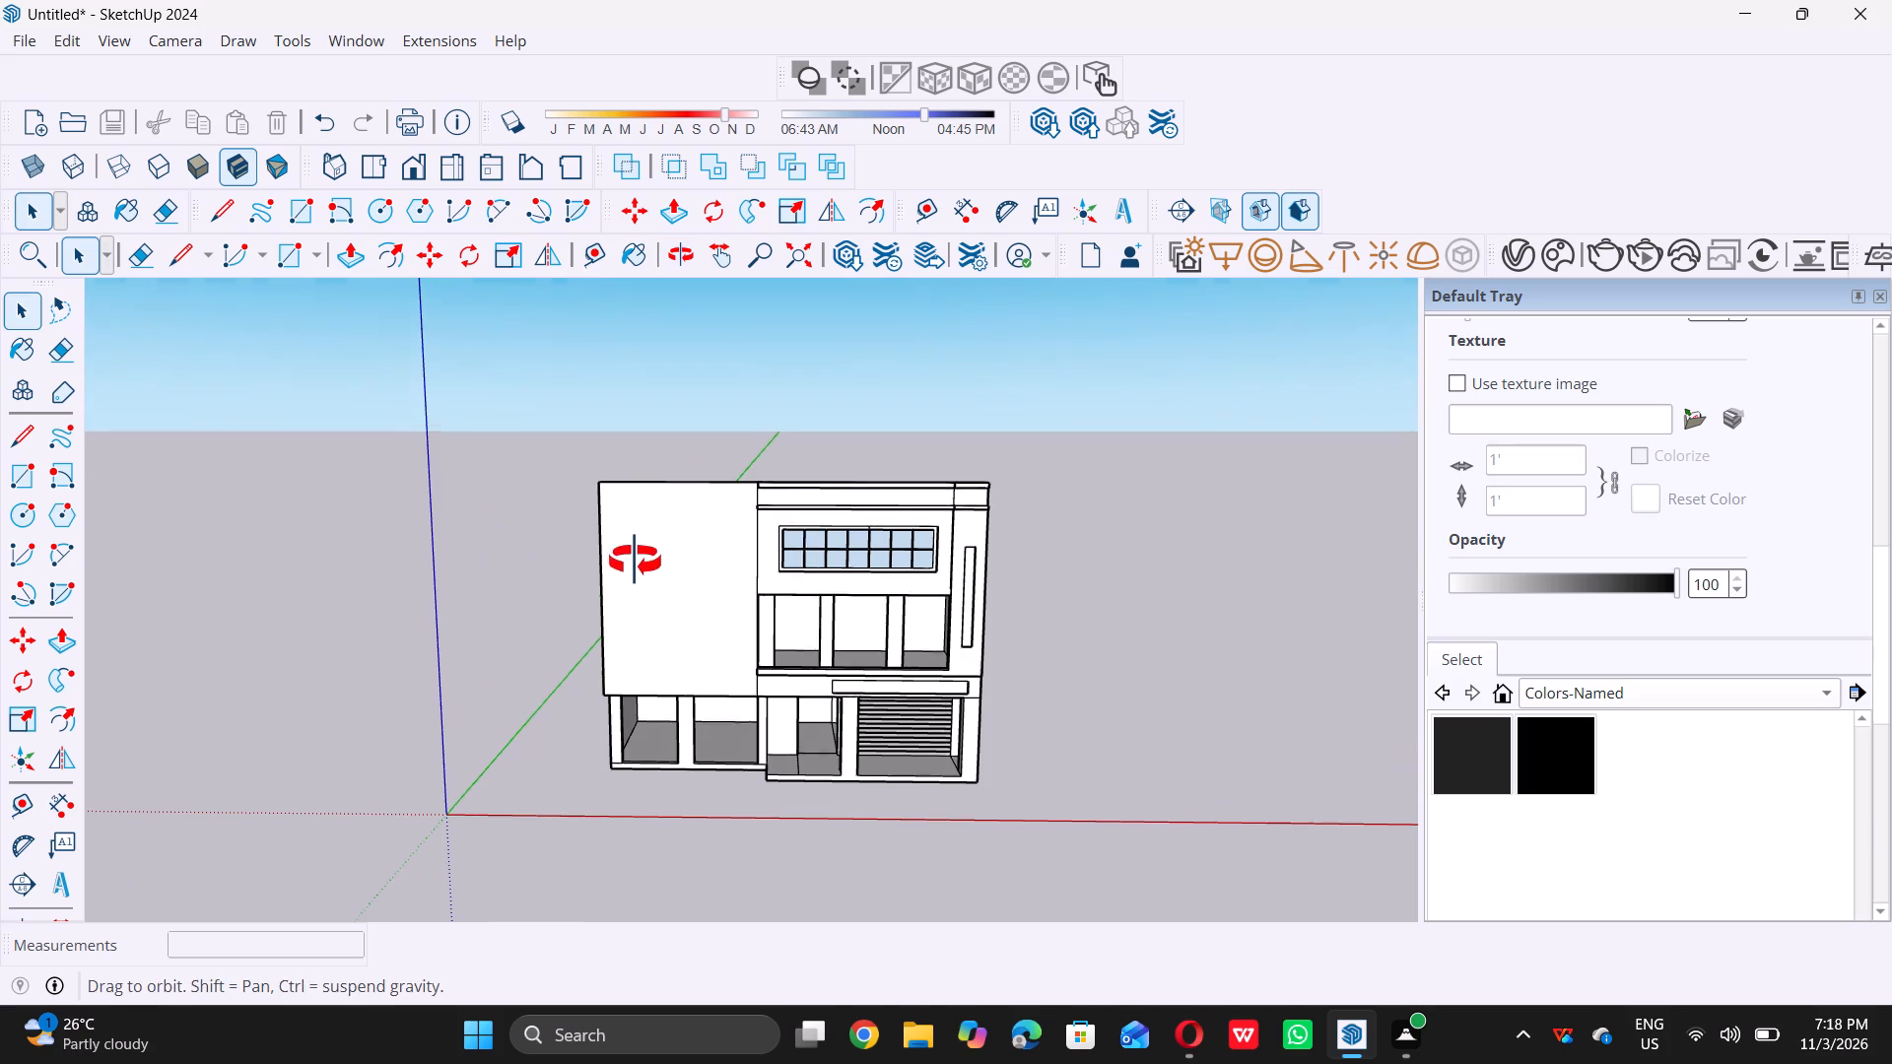
{"action": "middle_click_drag", "start_coordinate": [635, 561], "coordinate": [638, 552]}
{"action": "scroll", "coordinate": [684, 609], "scroll_direction": "up", "scroll_amount": 5}
{"action": "scroll", "coordinate": [648, 644], "scroll_direction": "down", "scroll_amount": 1}
{"action": "middle_click_drag", "start_coordinate": [648, 642], "coordinate": [643, 622]}
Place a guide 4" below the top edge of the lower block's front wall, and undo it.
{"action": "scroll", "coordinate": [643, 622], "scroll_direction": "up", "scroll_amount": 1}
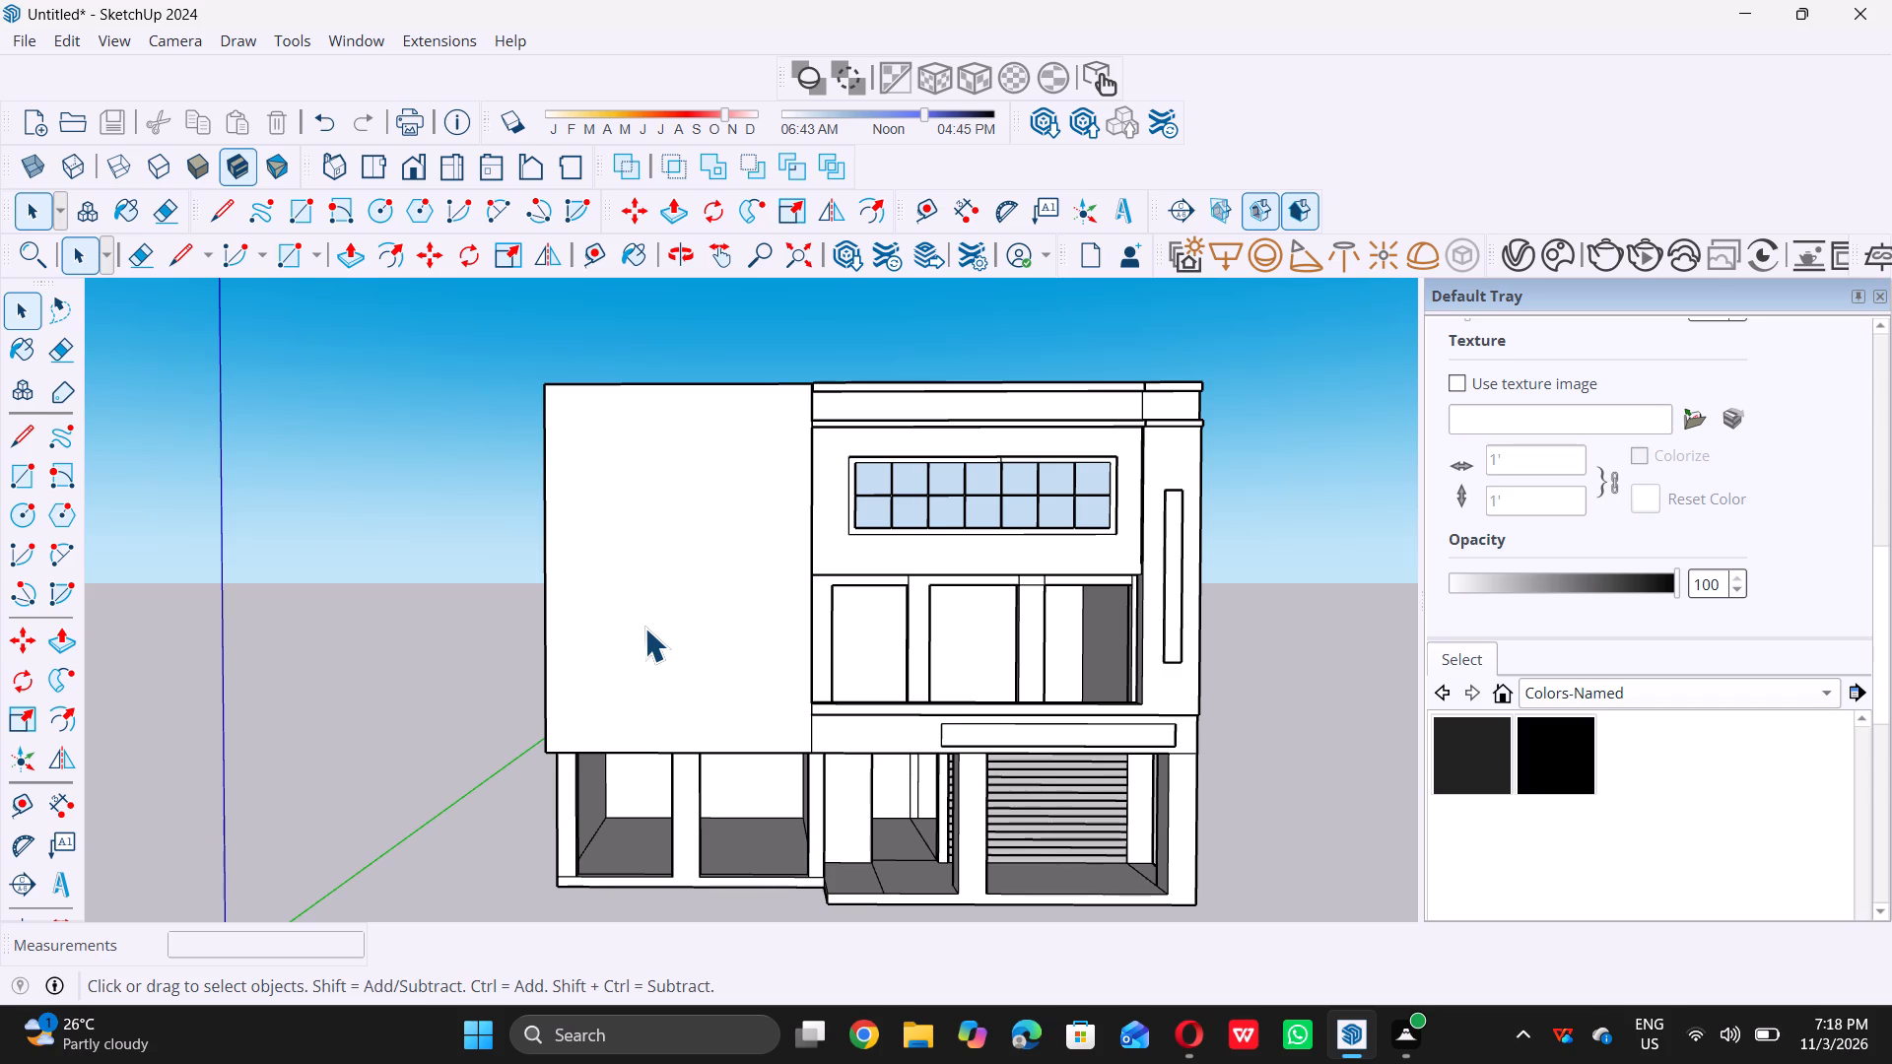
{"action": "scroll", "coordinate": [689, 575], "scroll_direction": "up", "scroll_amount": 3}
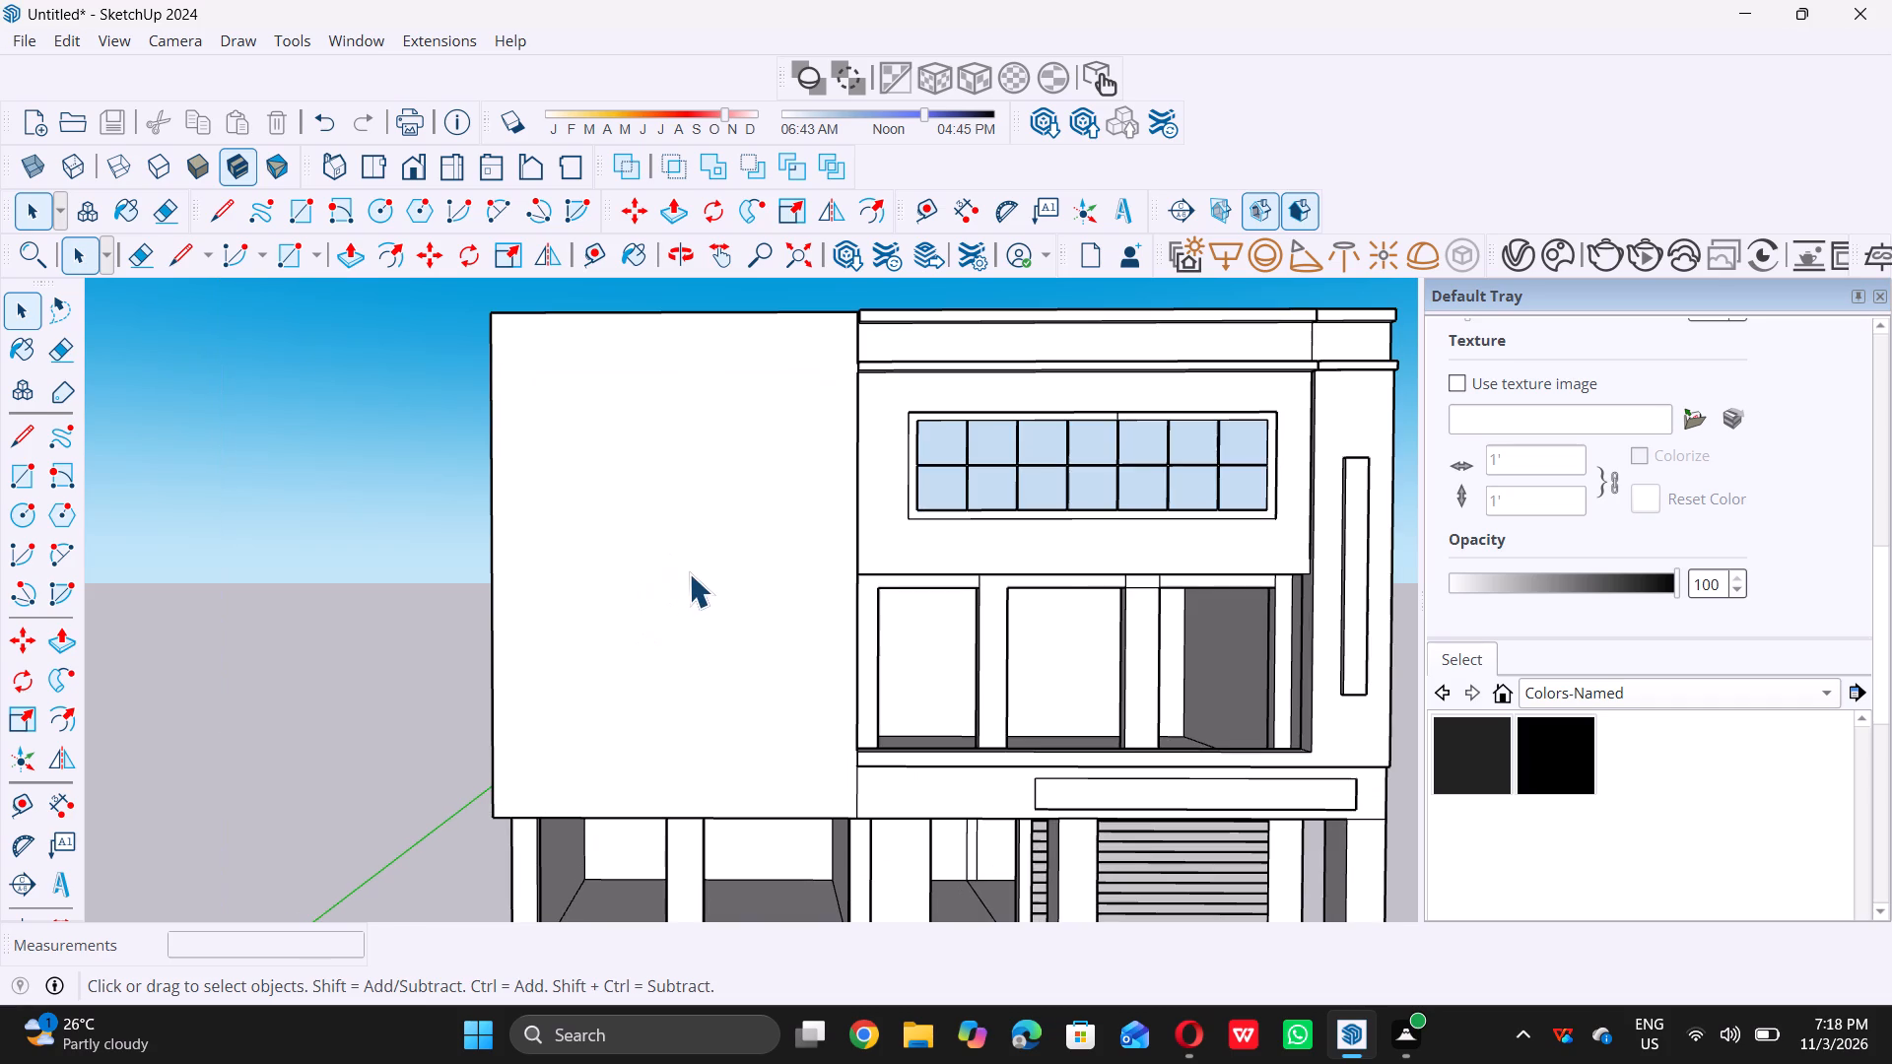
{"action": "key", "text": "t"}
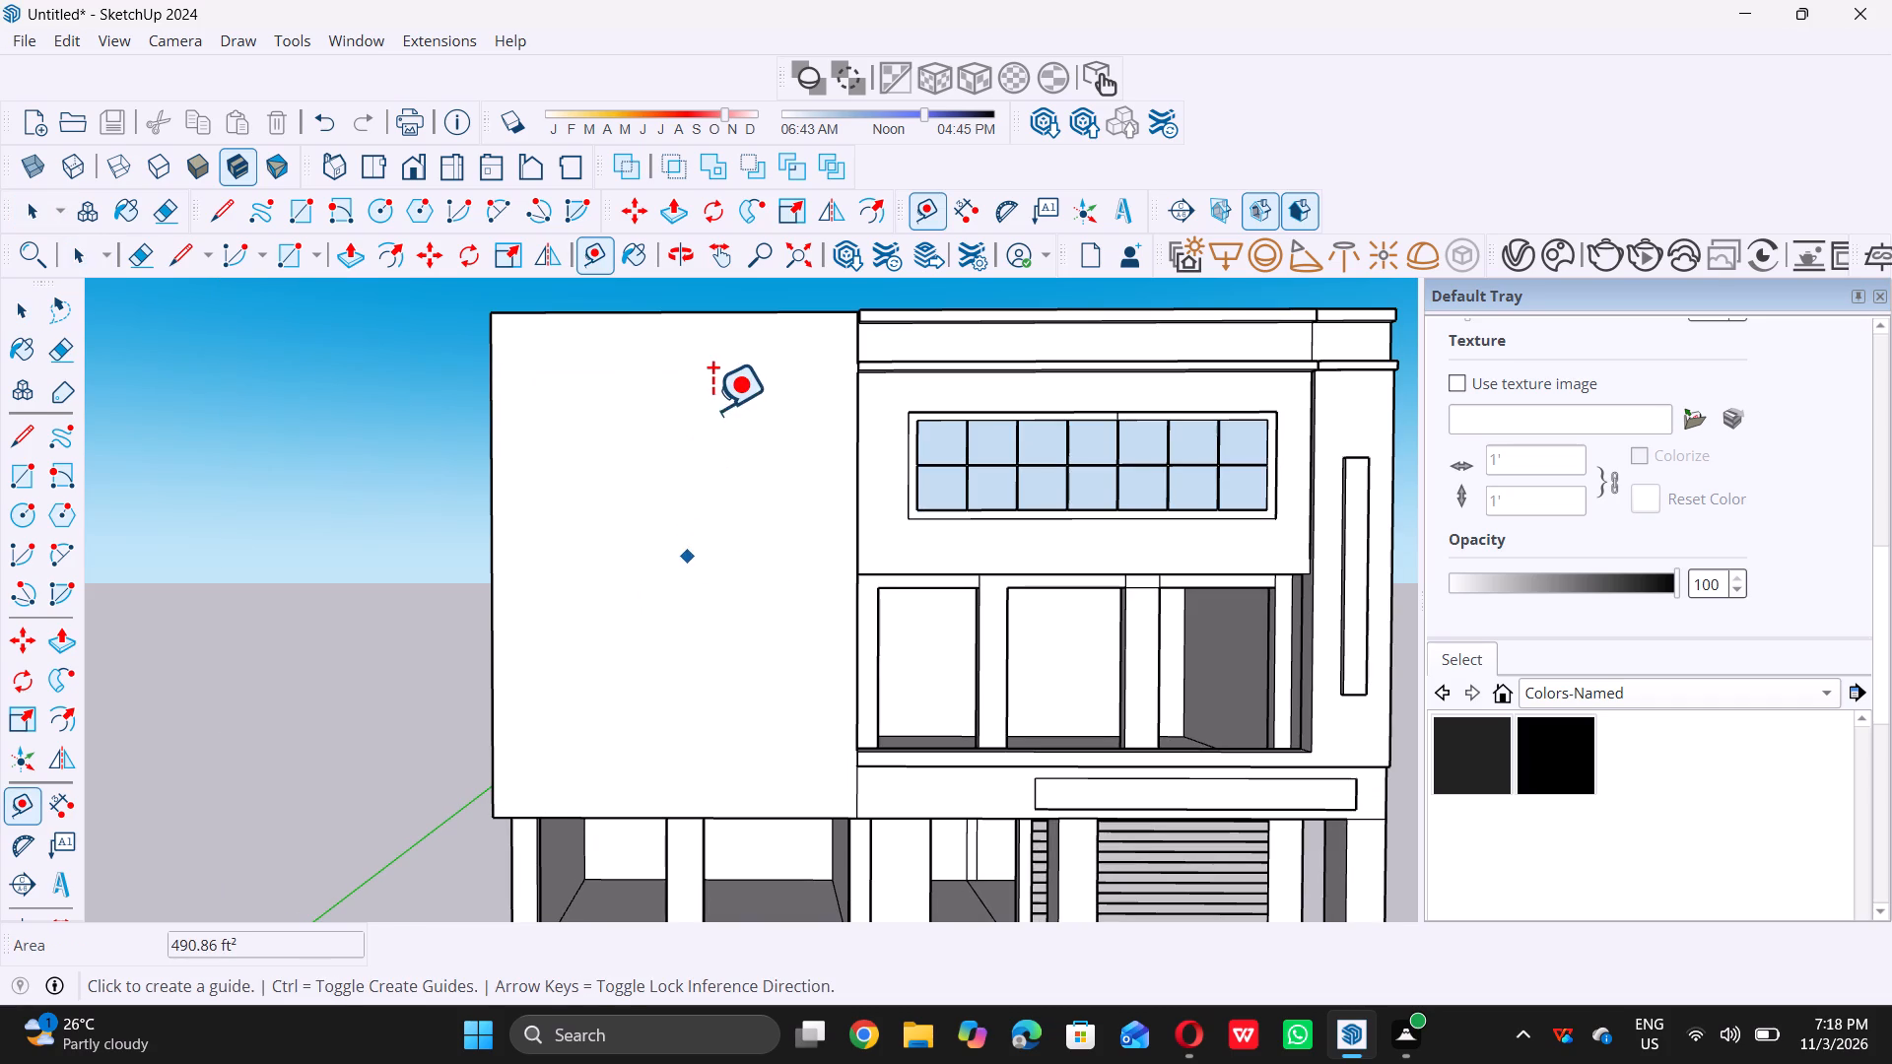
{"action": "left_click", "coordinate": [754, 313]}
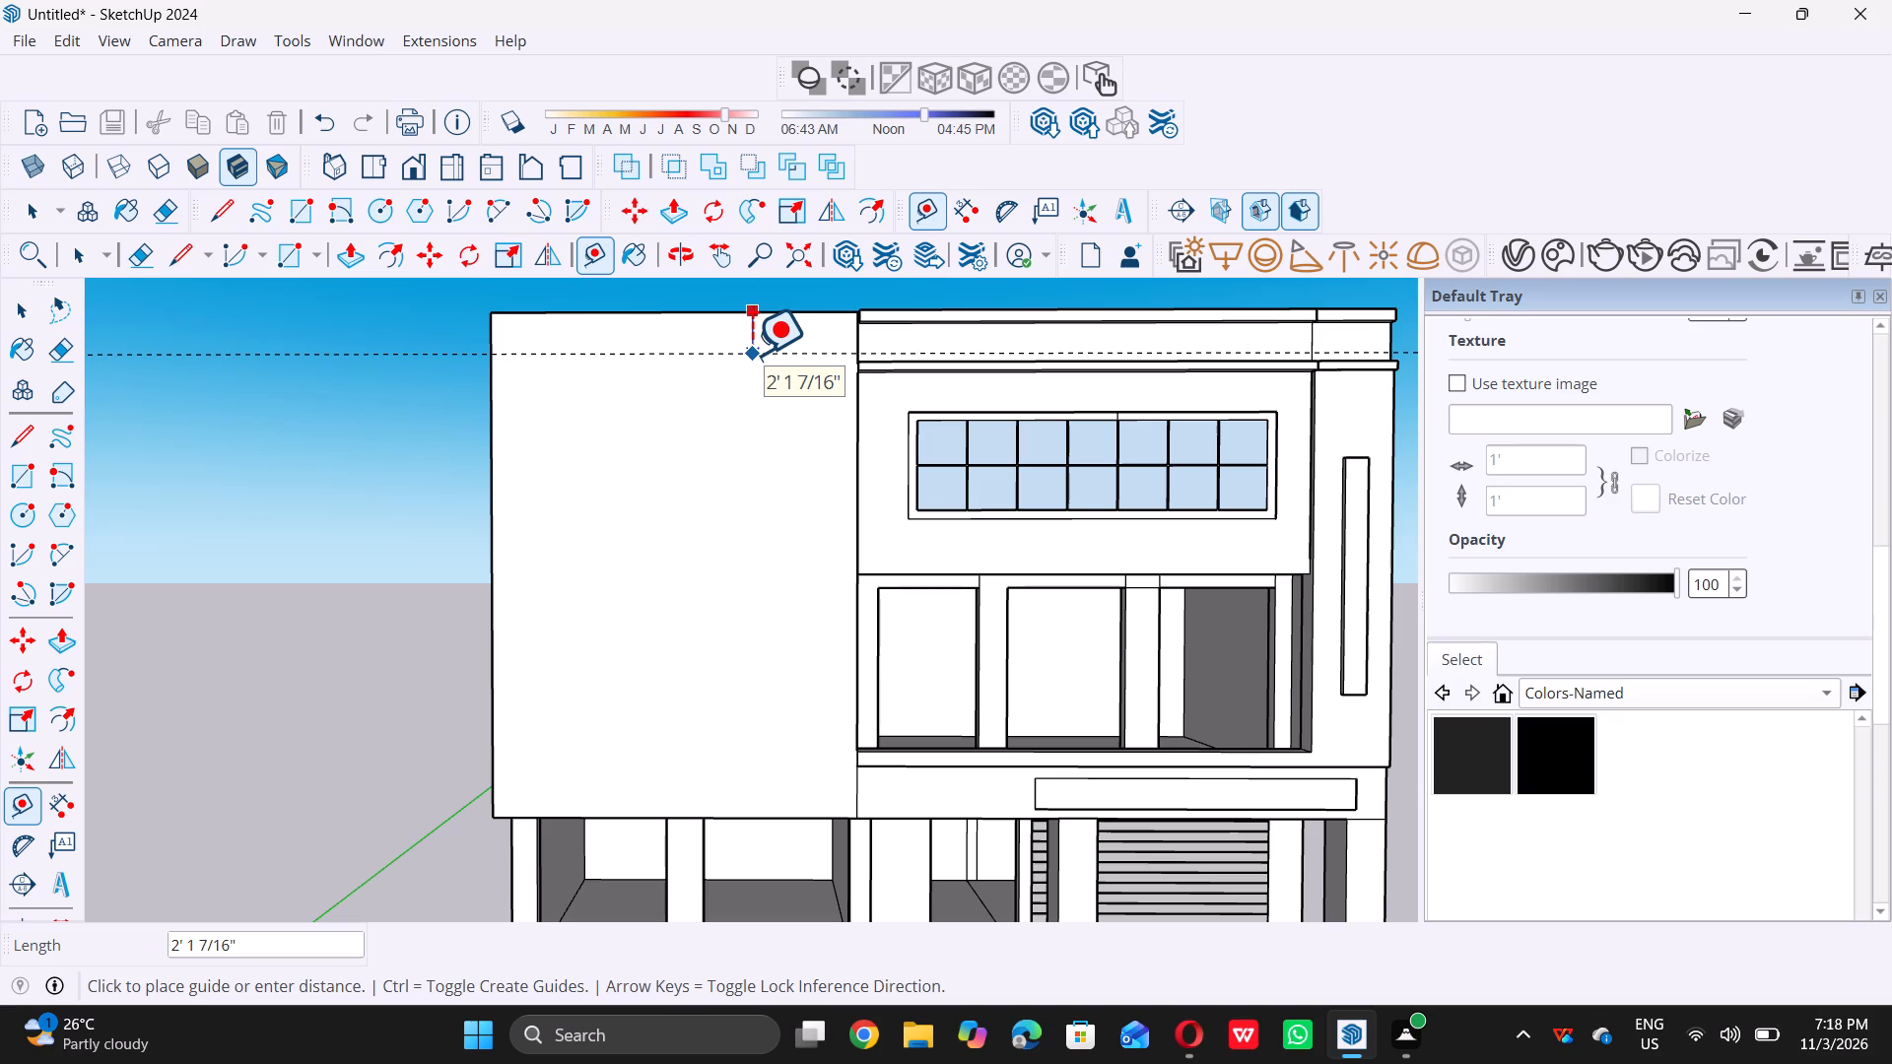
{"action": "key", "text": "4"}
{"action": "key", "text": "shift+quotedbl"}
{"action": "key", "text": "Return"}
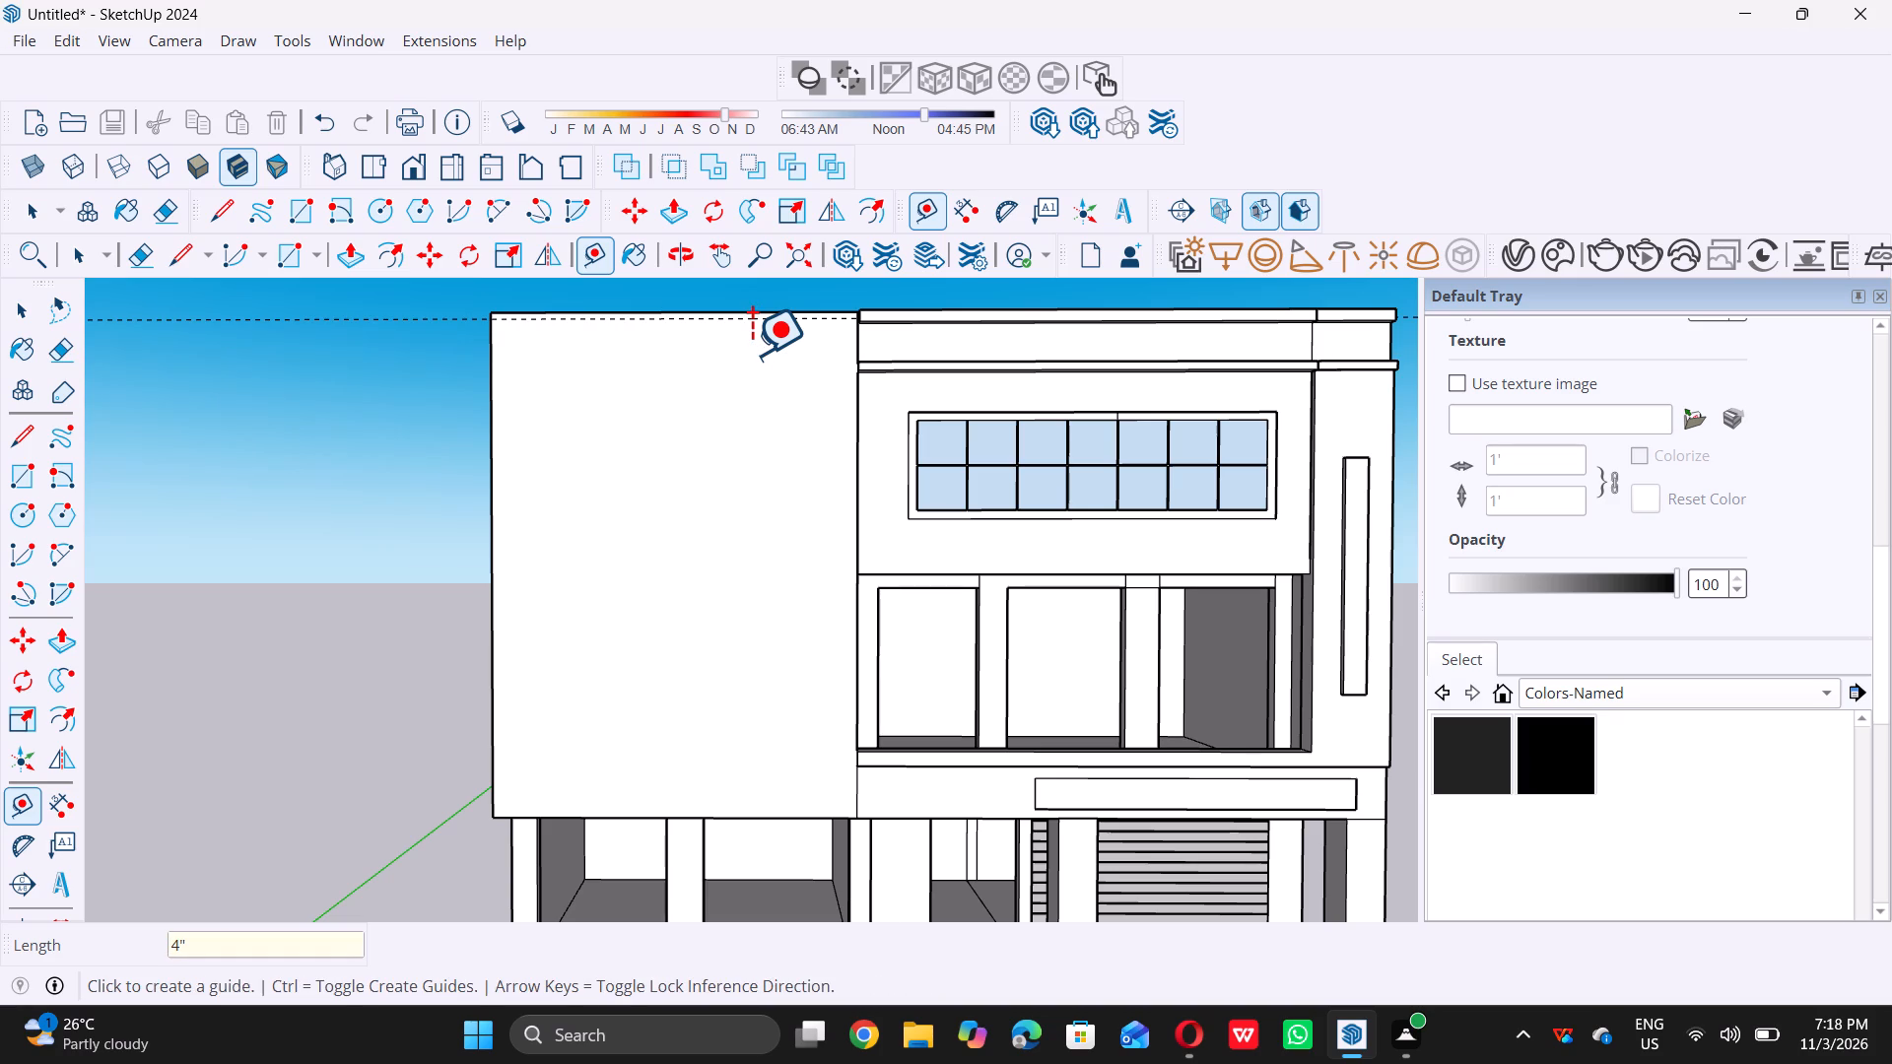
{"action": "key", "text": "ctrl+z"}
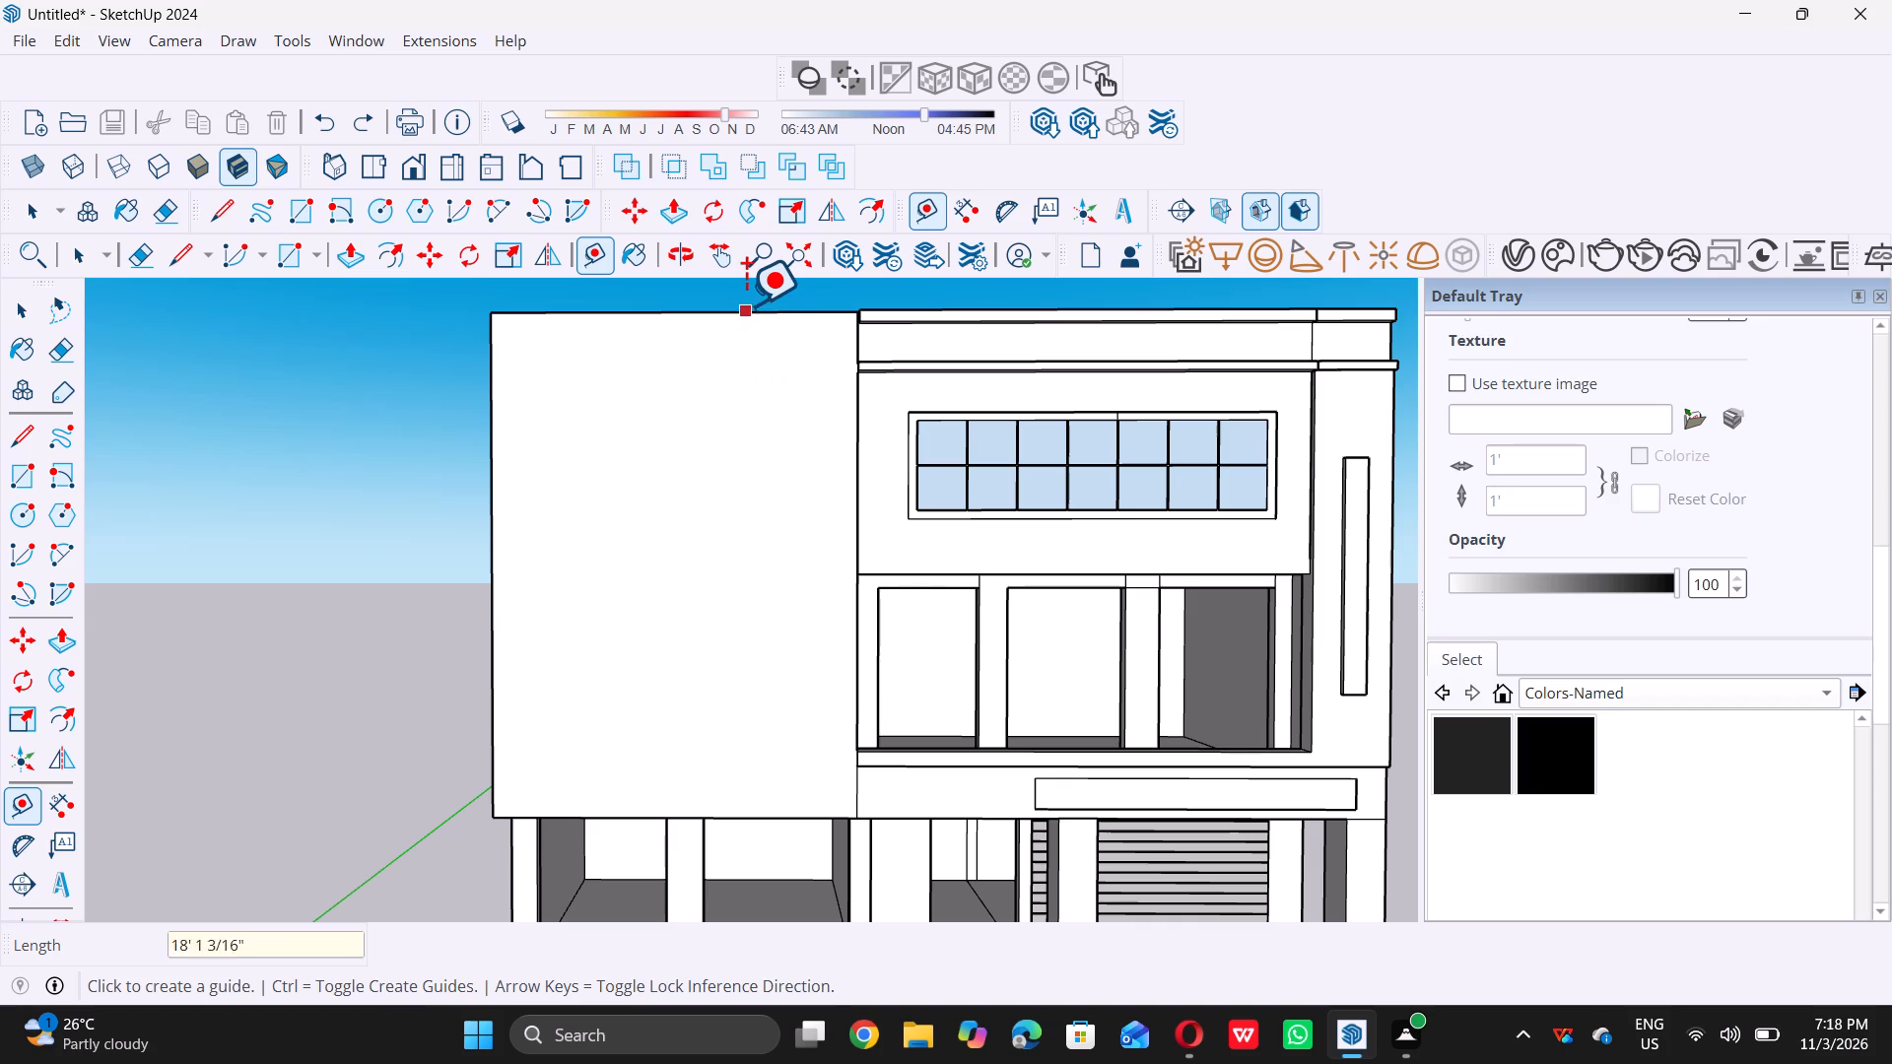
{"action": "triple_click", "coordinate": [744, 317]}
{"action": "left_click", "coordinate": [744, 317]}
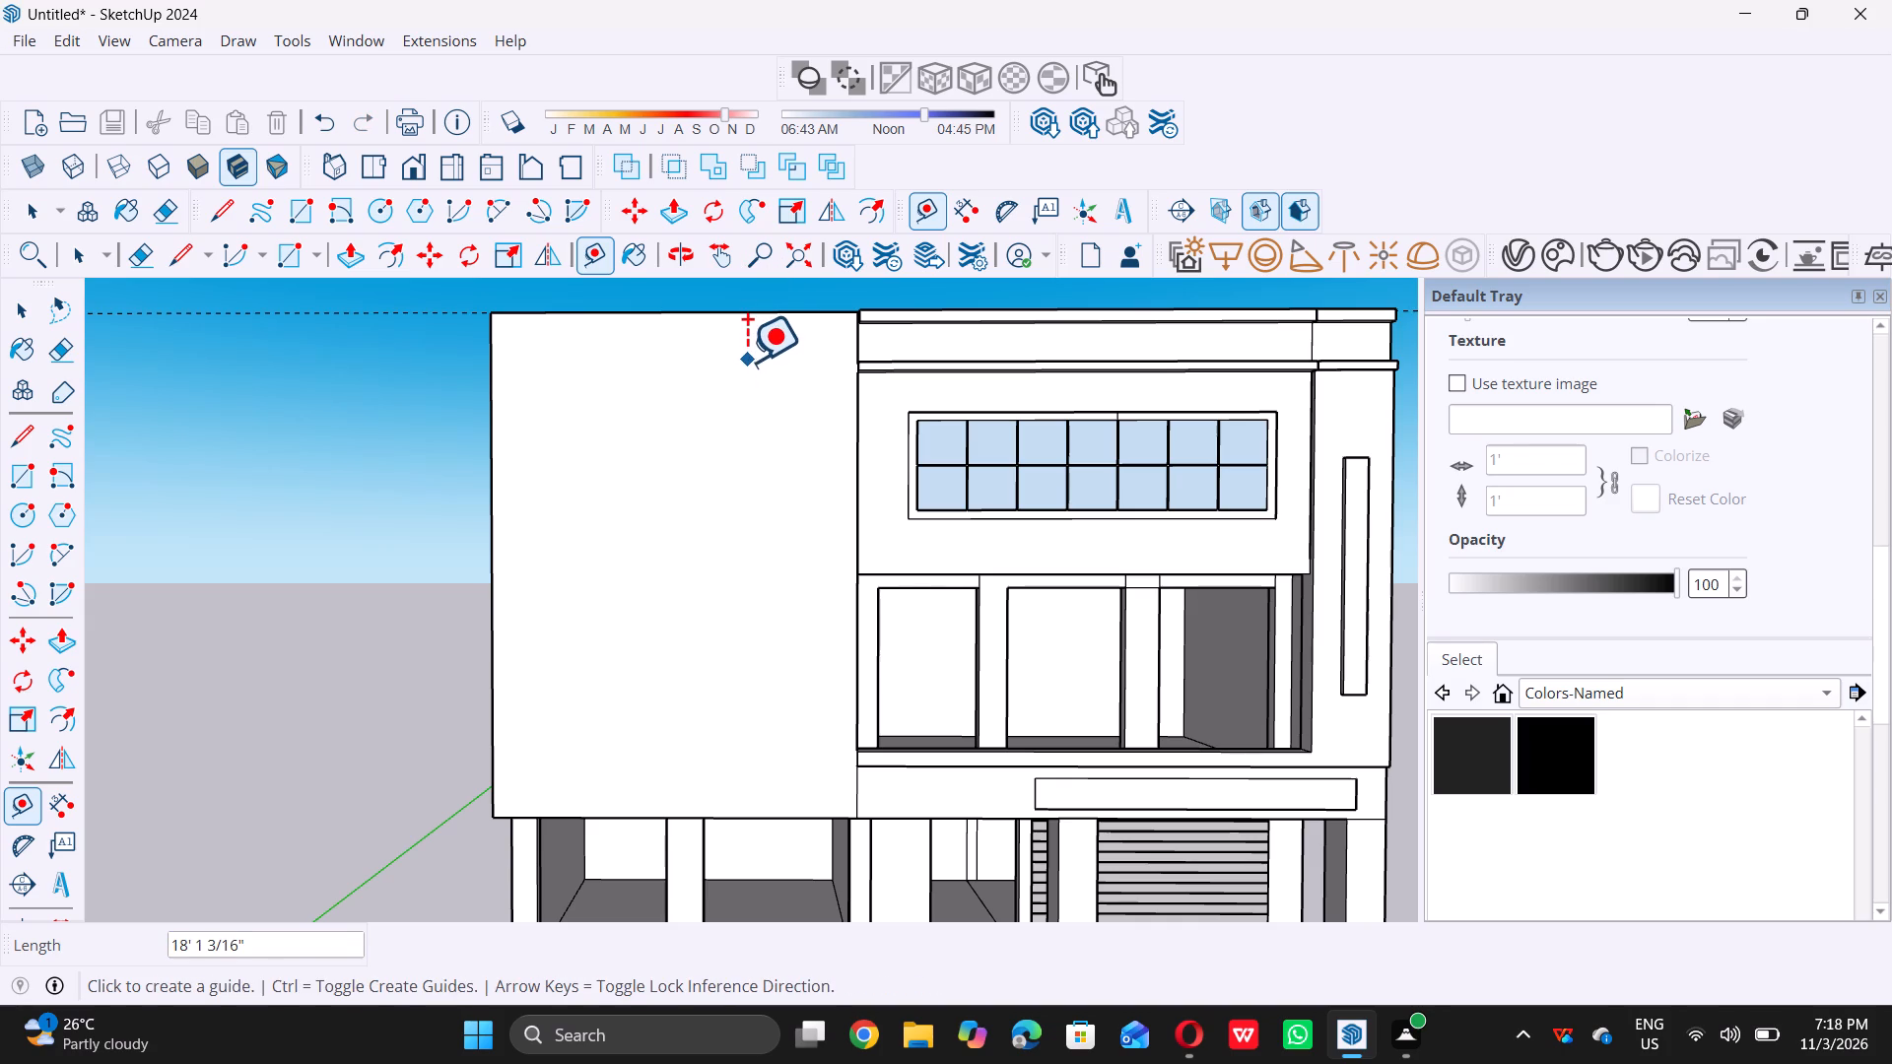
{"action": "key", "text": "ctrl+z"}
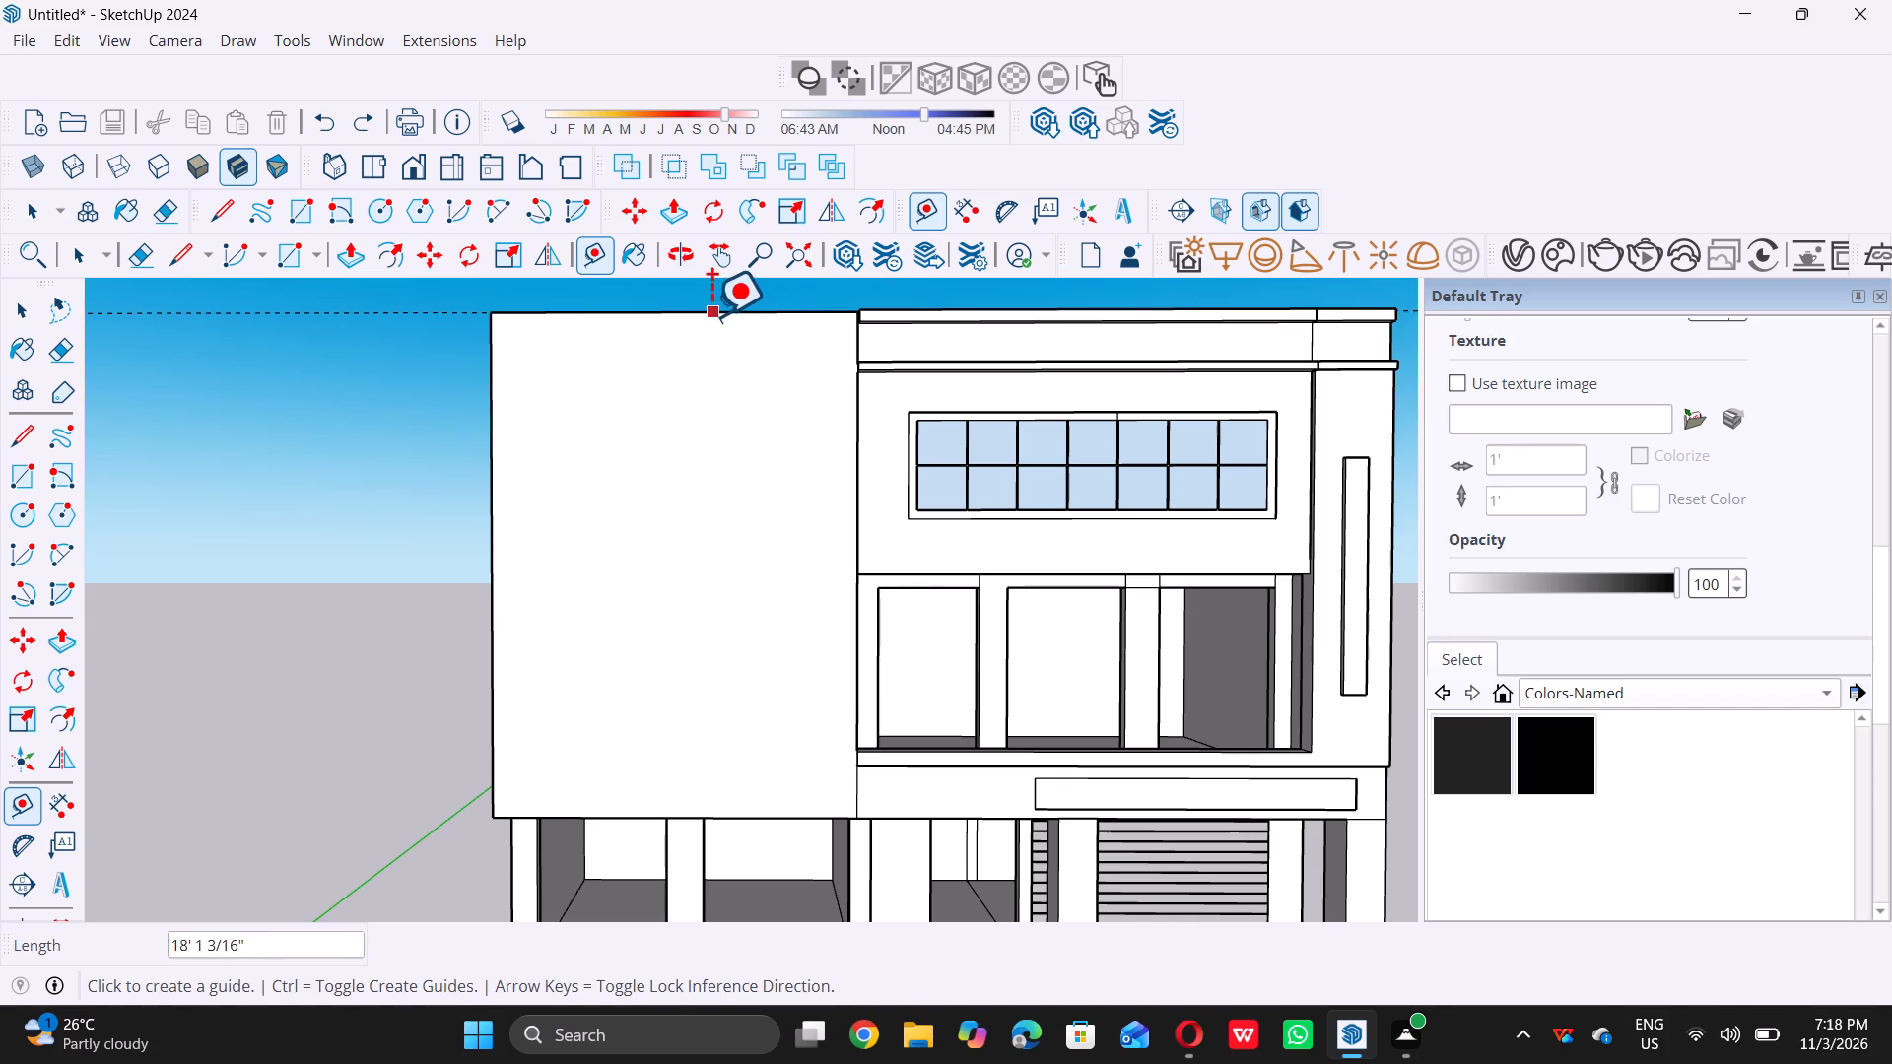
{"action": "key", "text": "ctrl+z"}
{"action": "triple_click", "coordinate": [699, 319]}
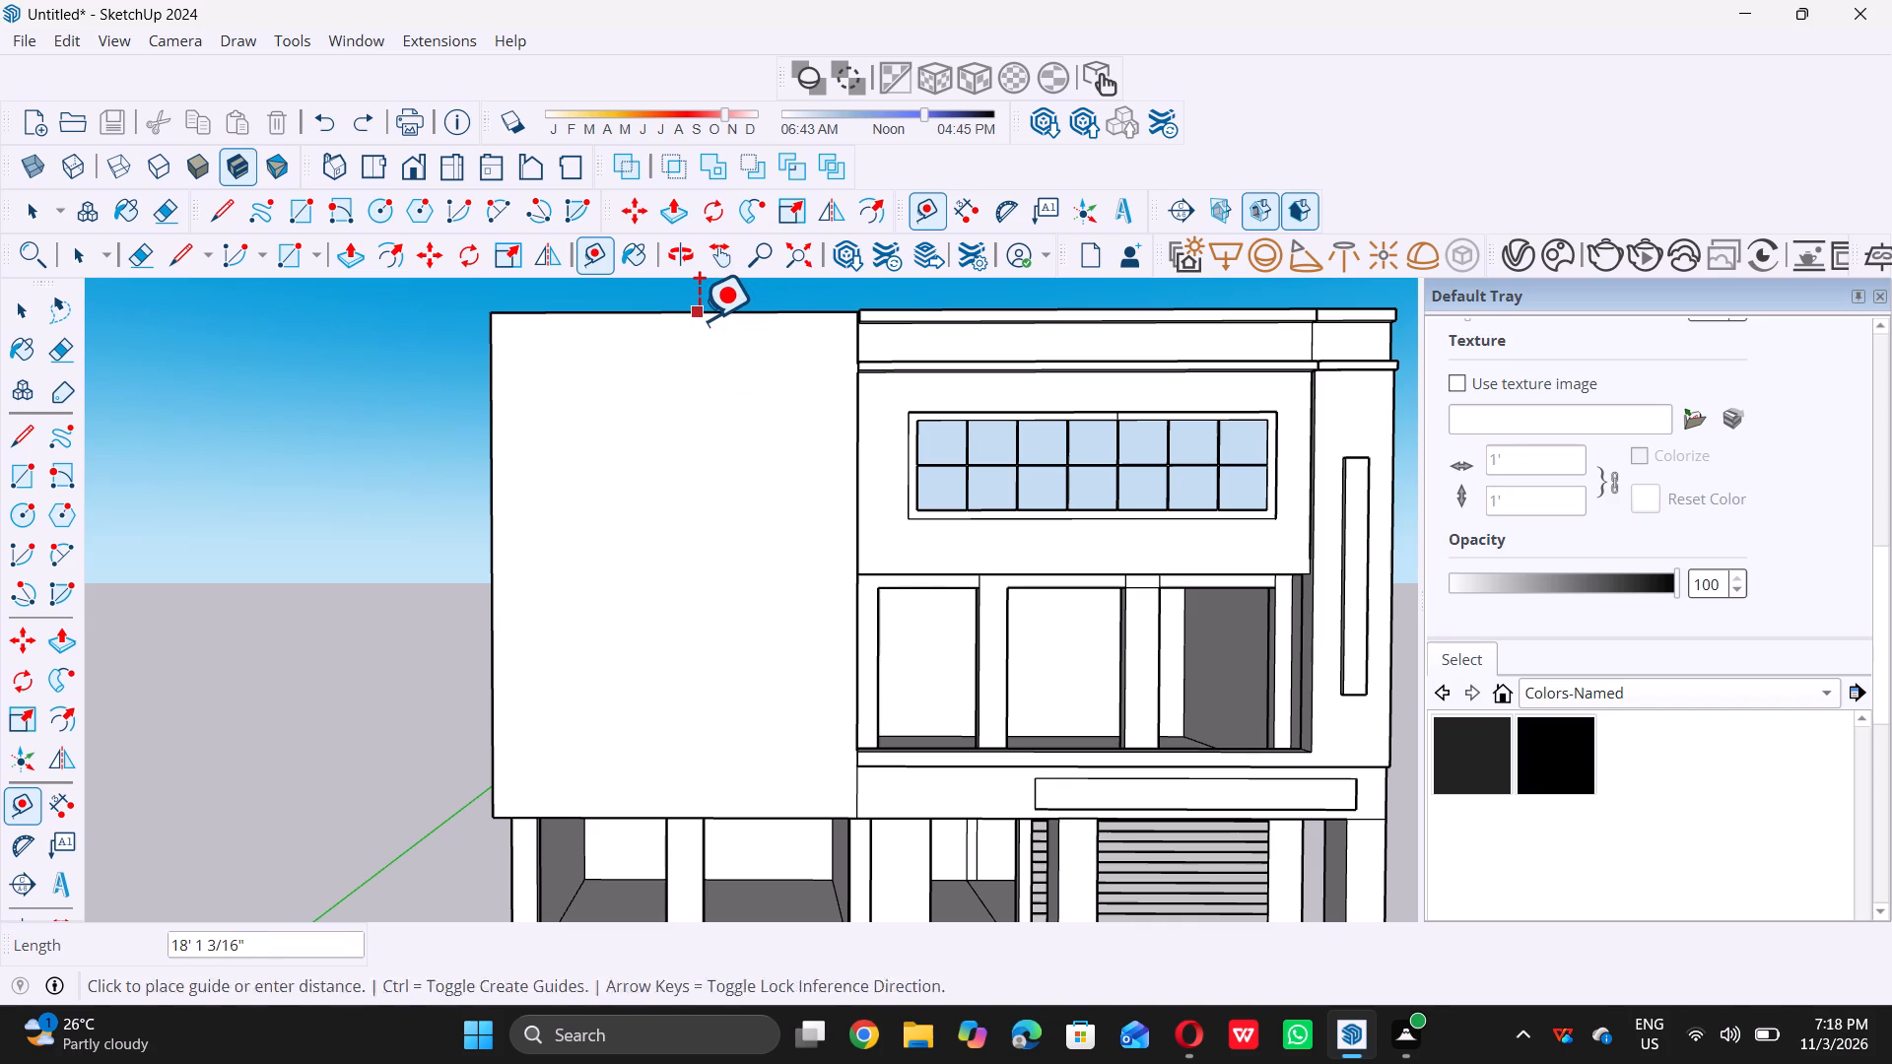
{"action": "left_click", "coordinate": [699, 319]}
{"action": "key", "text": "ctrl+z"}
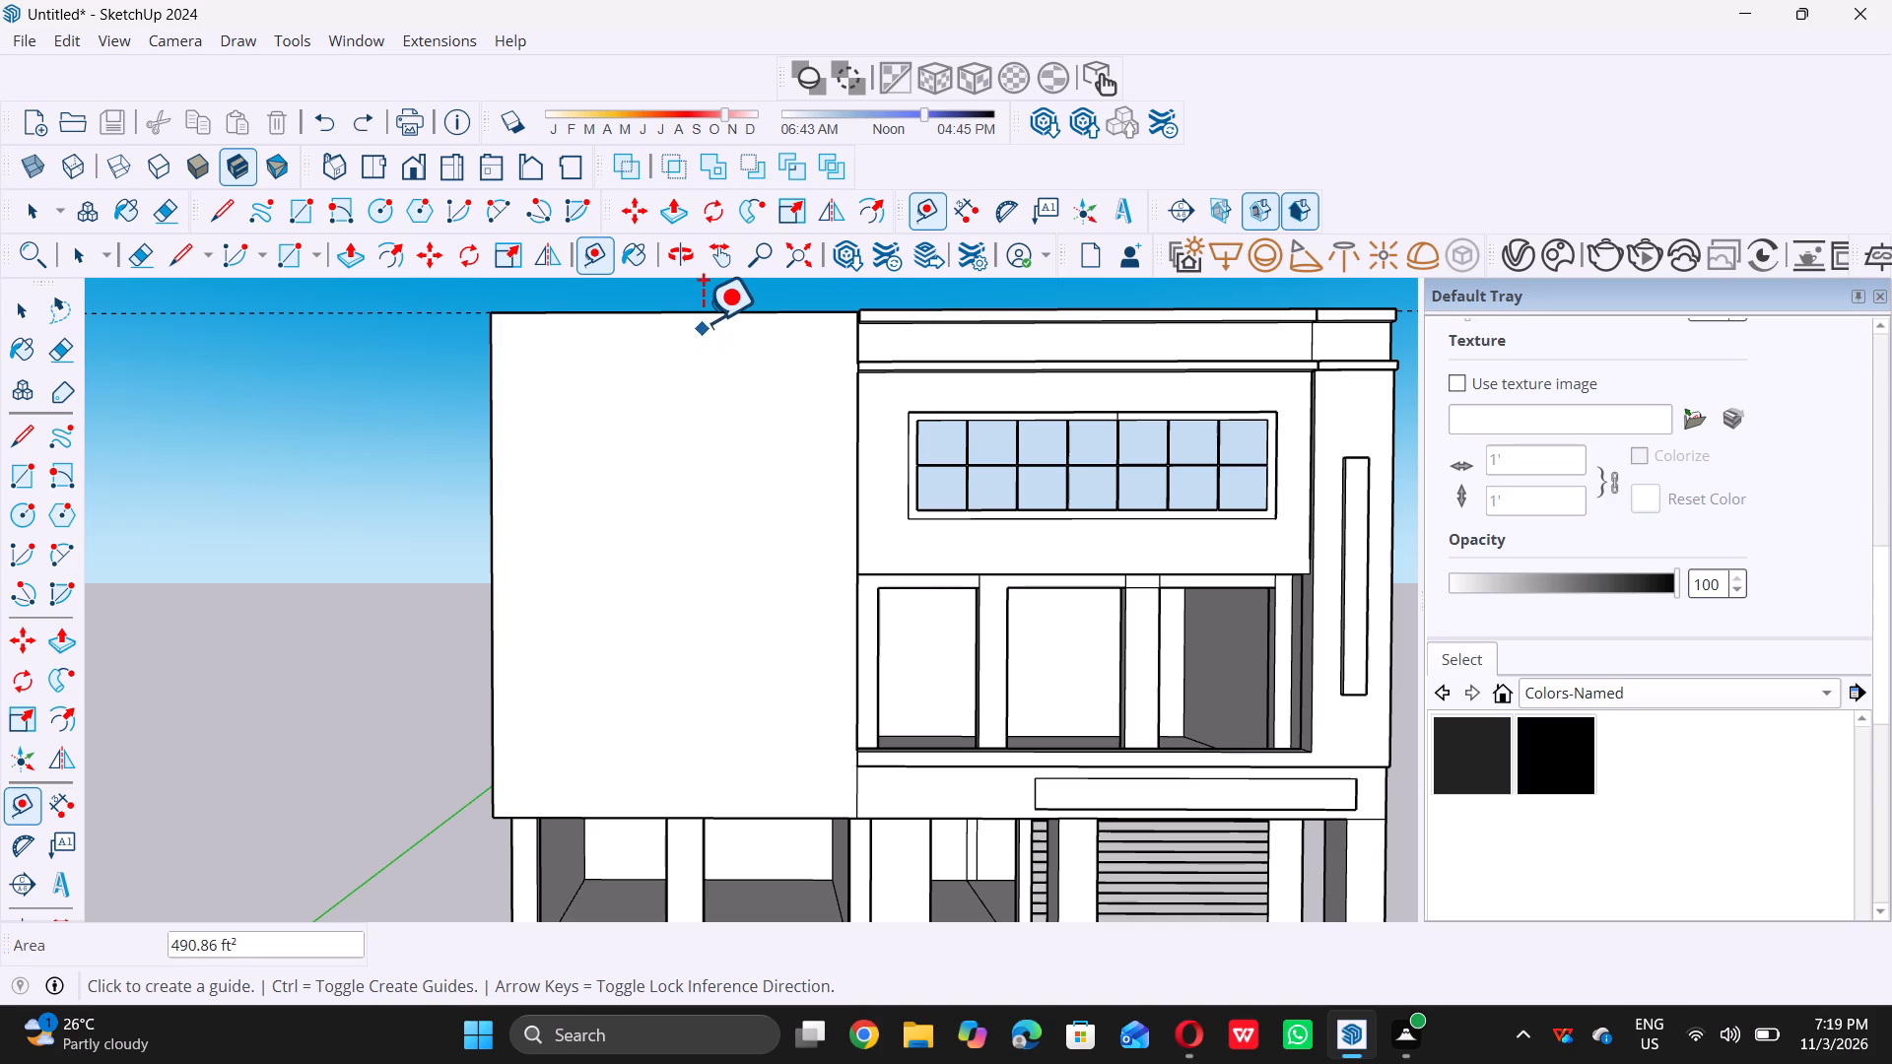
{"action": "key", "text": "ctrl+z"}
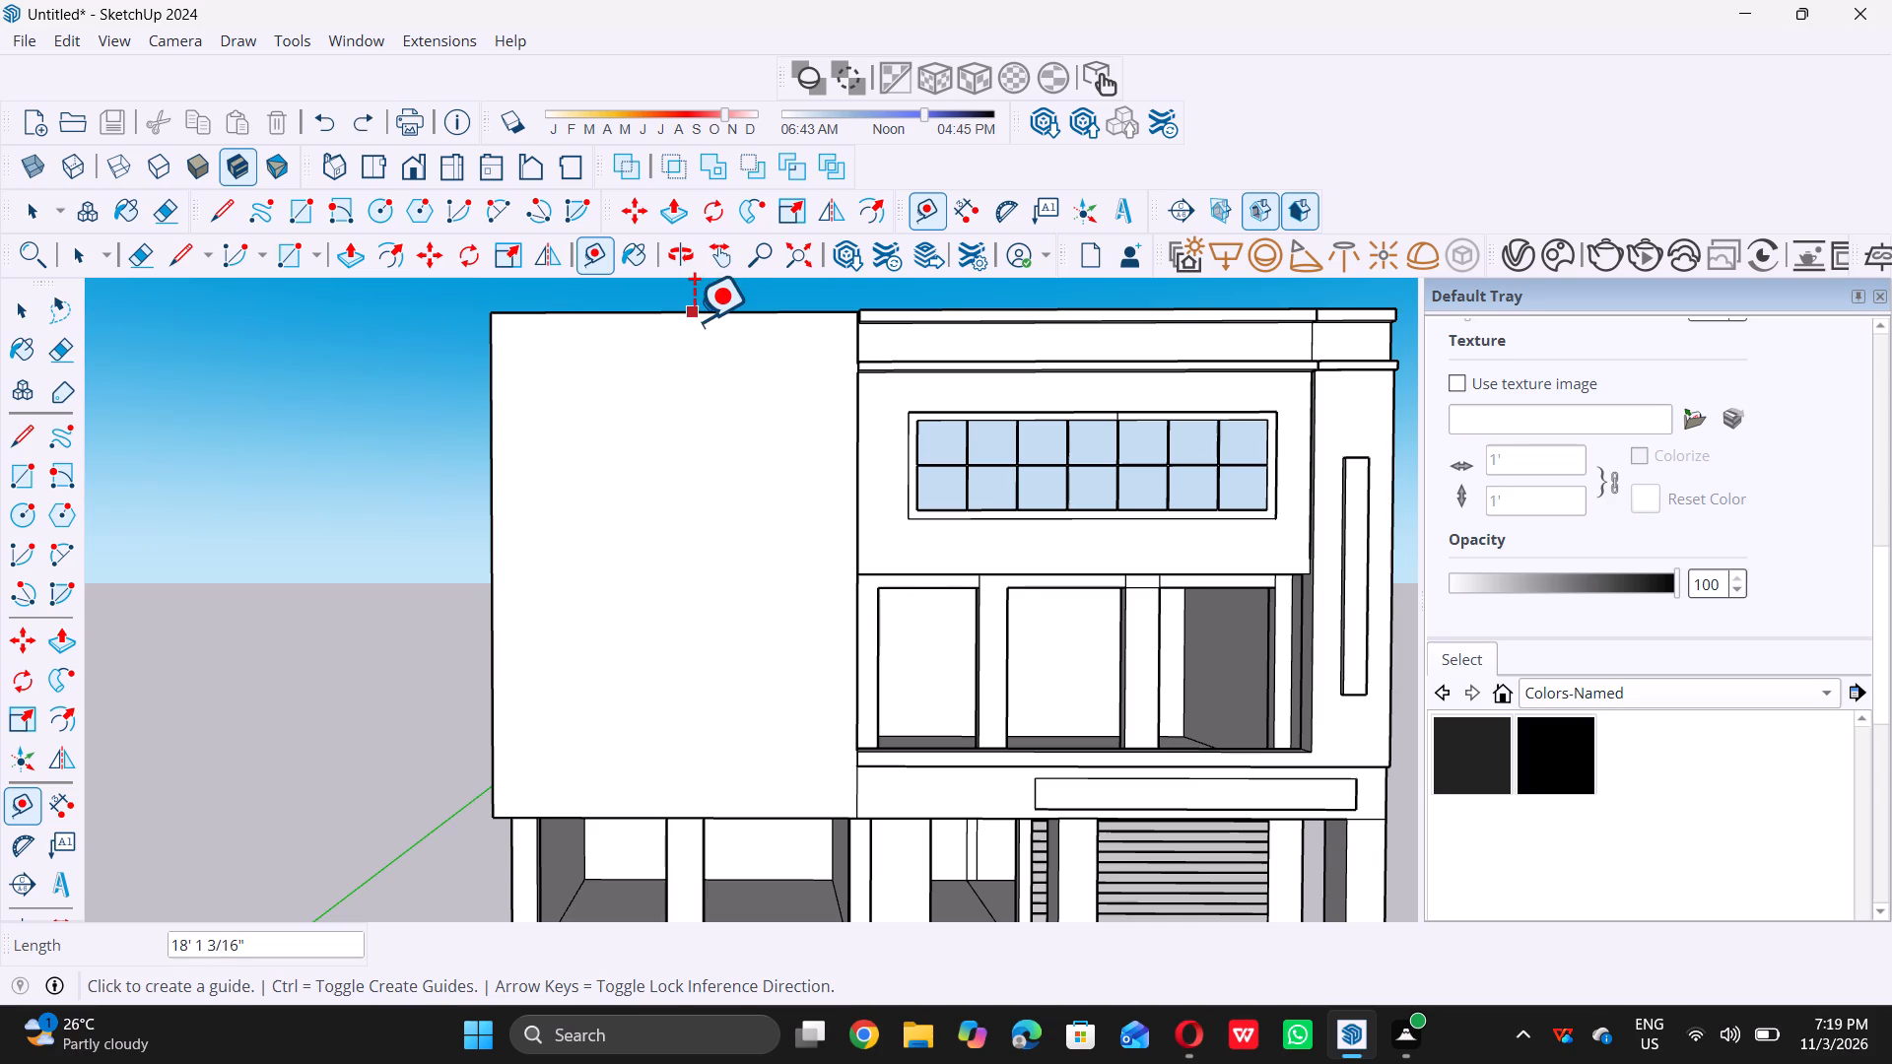
Place a horizontal guide 9" below the top edge of the lower block's front wall.
{"action": "left_click", "coordinate": [694, 320]}
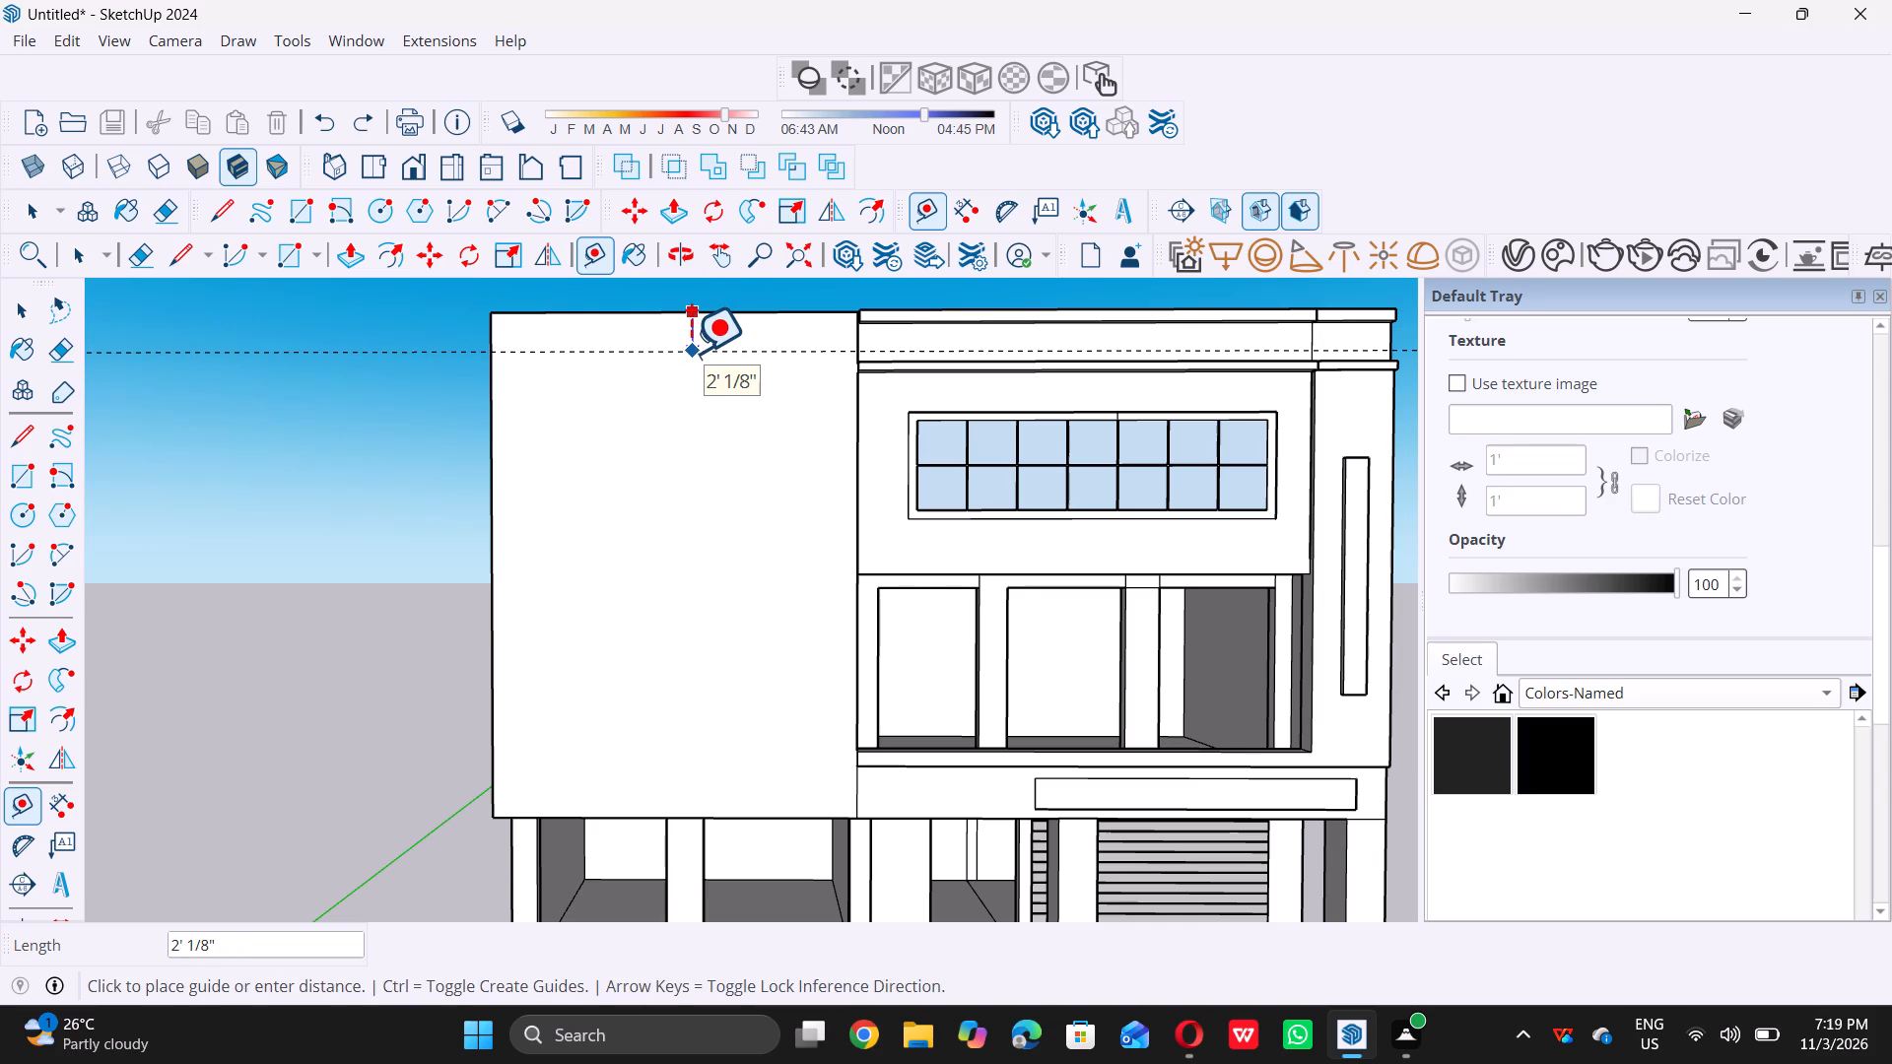
{"action": "key", "text": "9"}
{"action": "key", "text": "shift+quotedbl"}
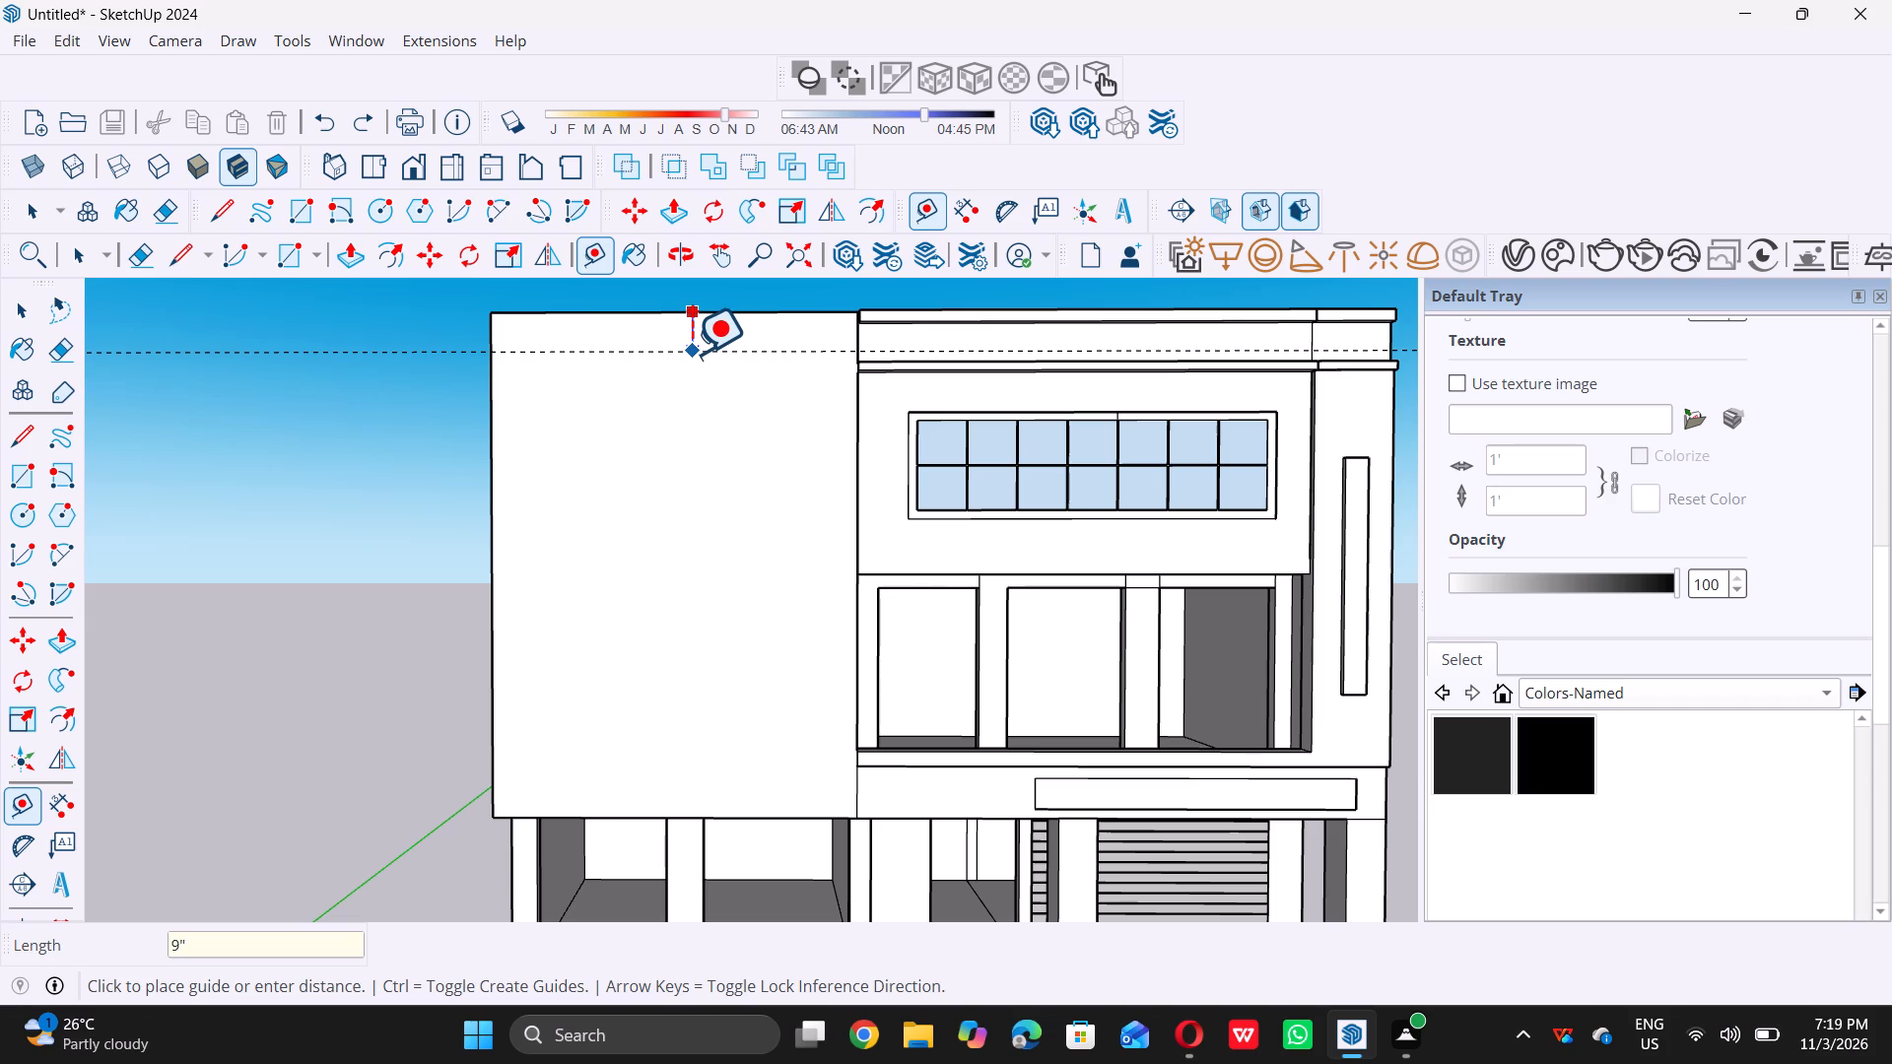
{"action": "key", "text": "Return"}
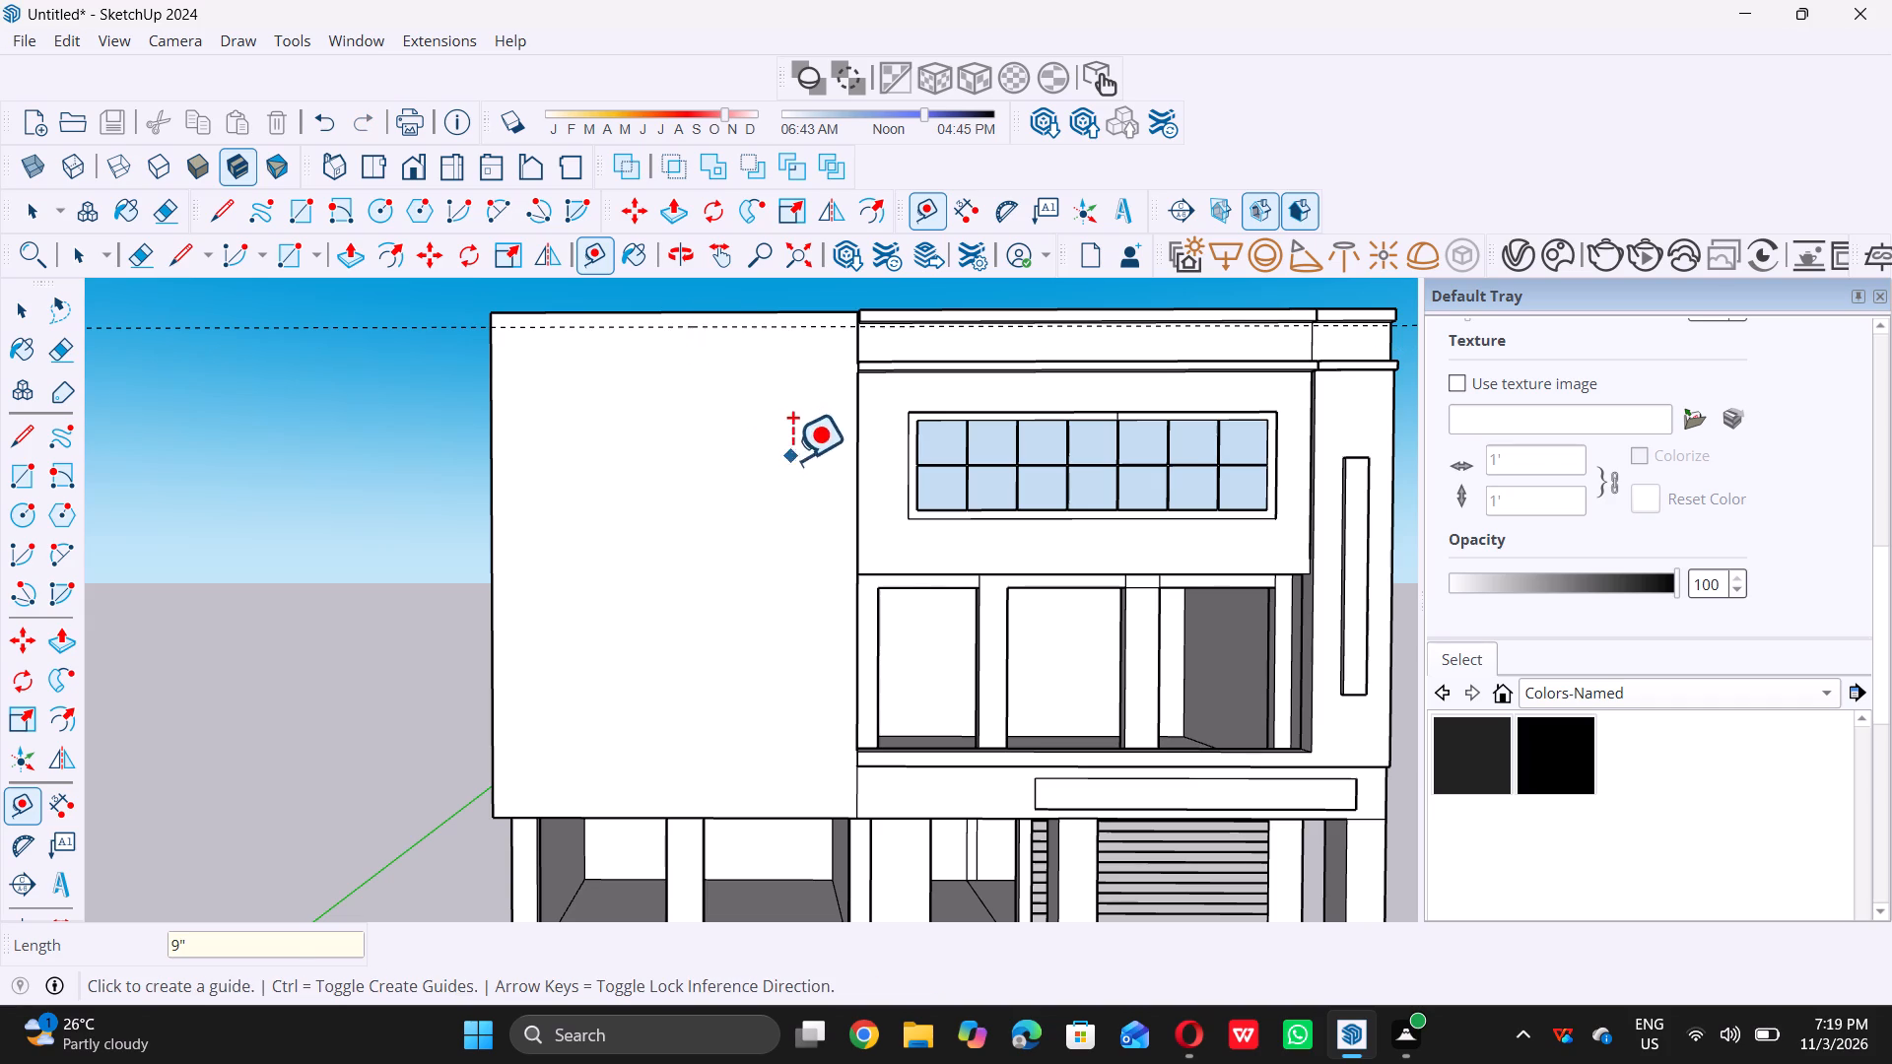
Place a vertical guide 9" in from the lower block's front wall edge that adjoins the taller facade.
{"action": "scroll", "coordinate": [804, 497], "scroll_direction": "up", "scroll_amount": 4}
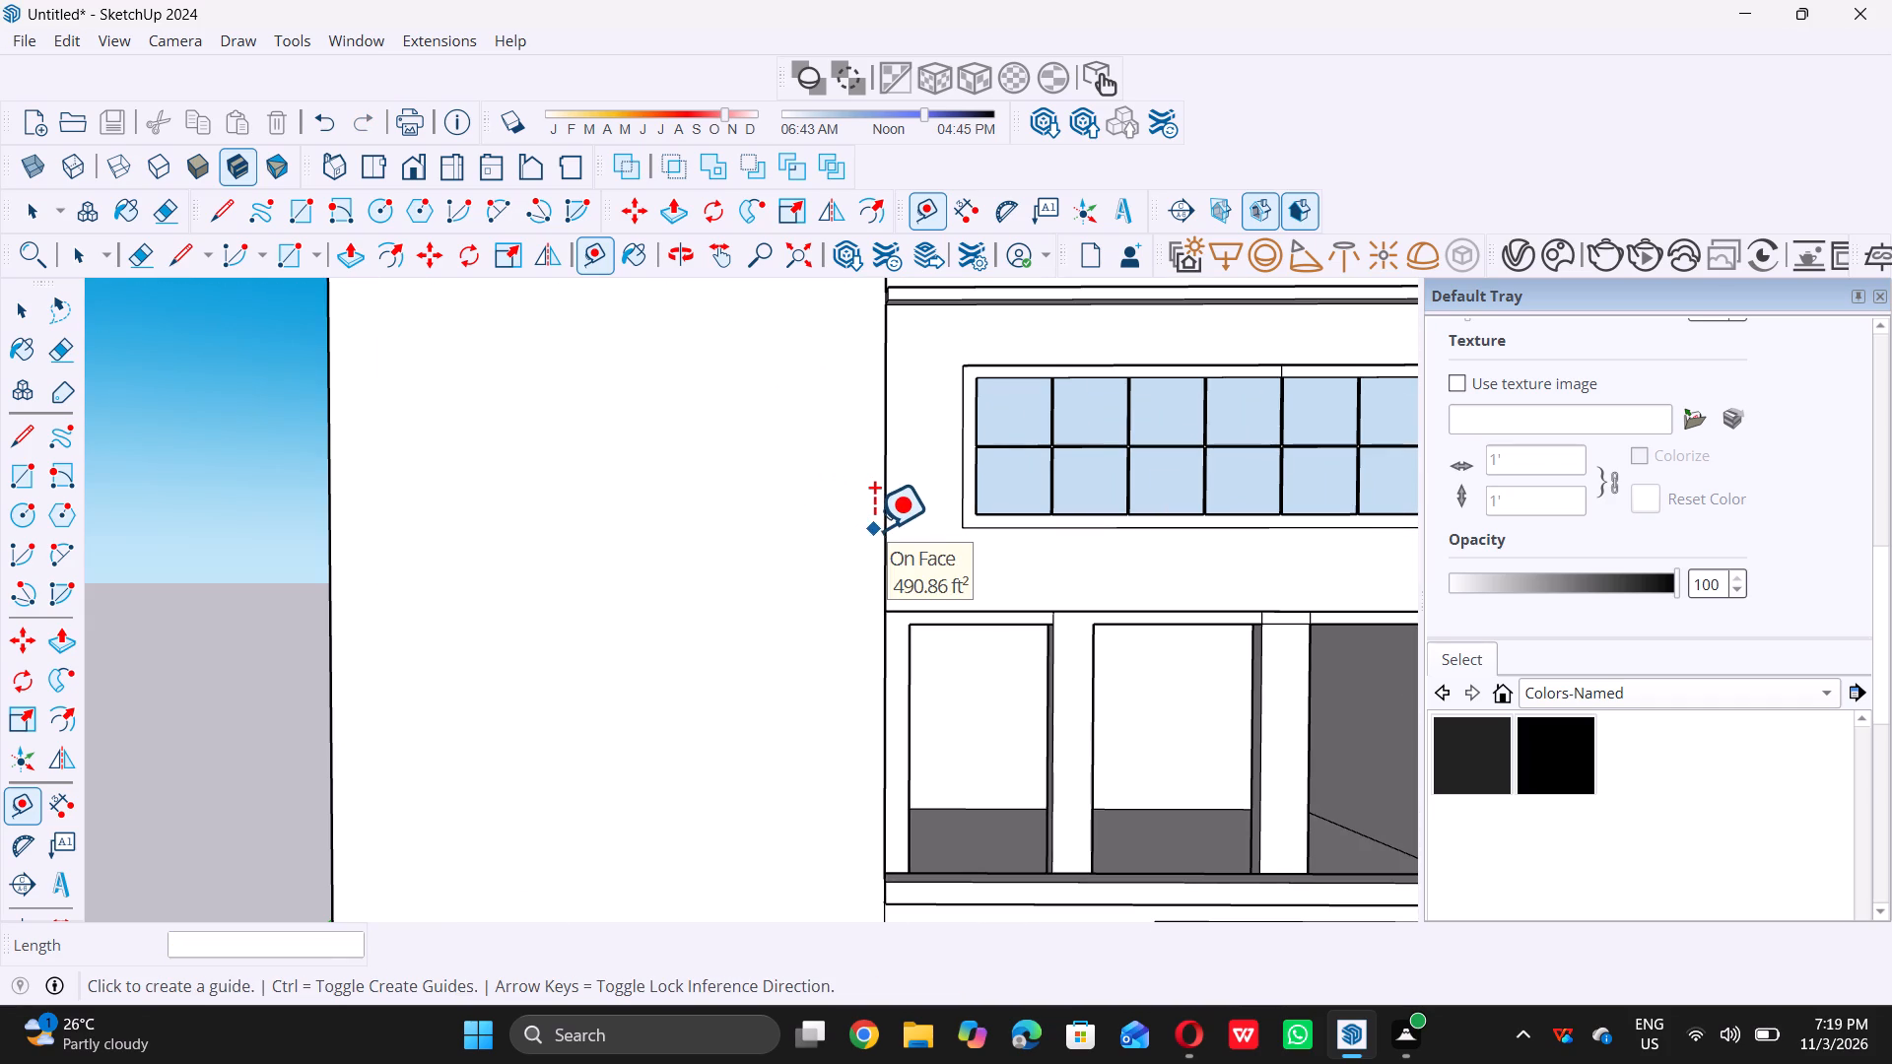
{"action": "triple_click", "coordinate": [879, 533]}
{"action": "left_click", "coordinate": [879, 533]}
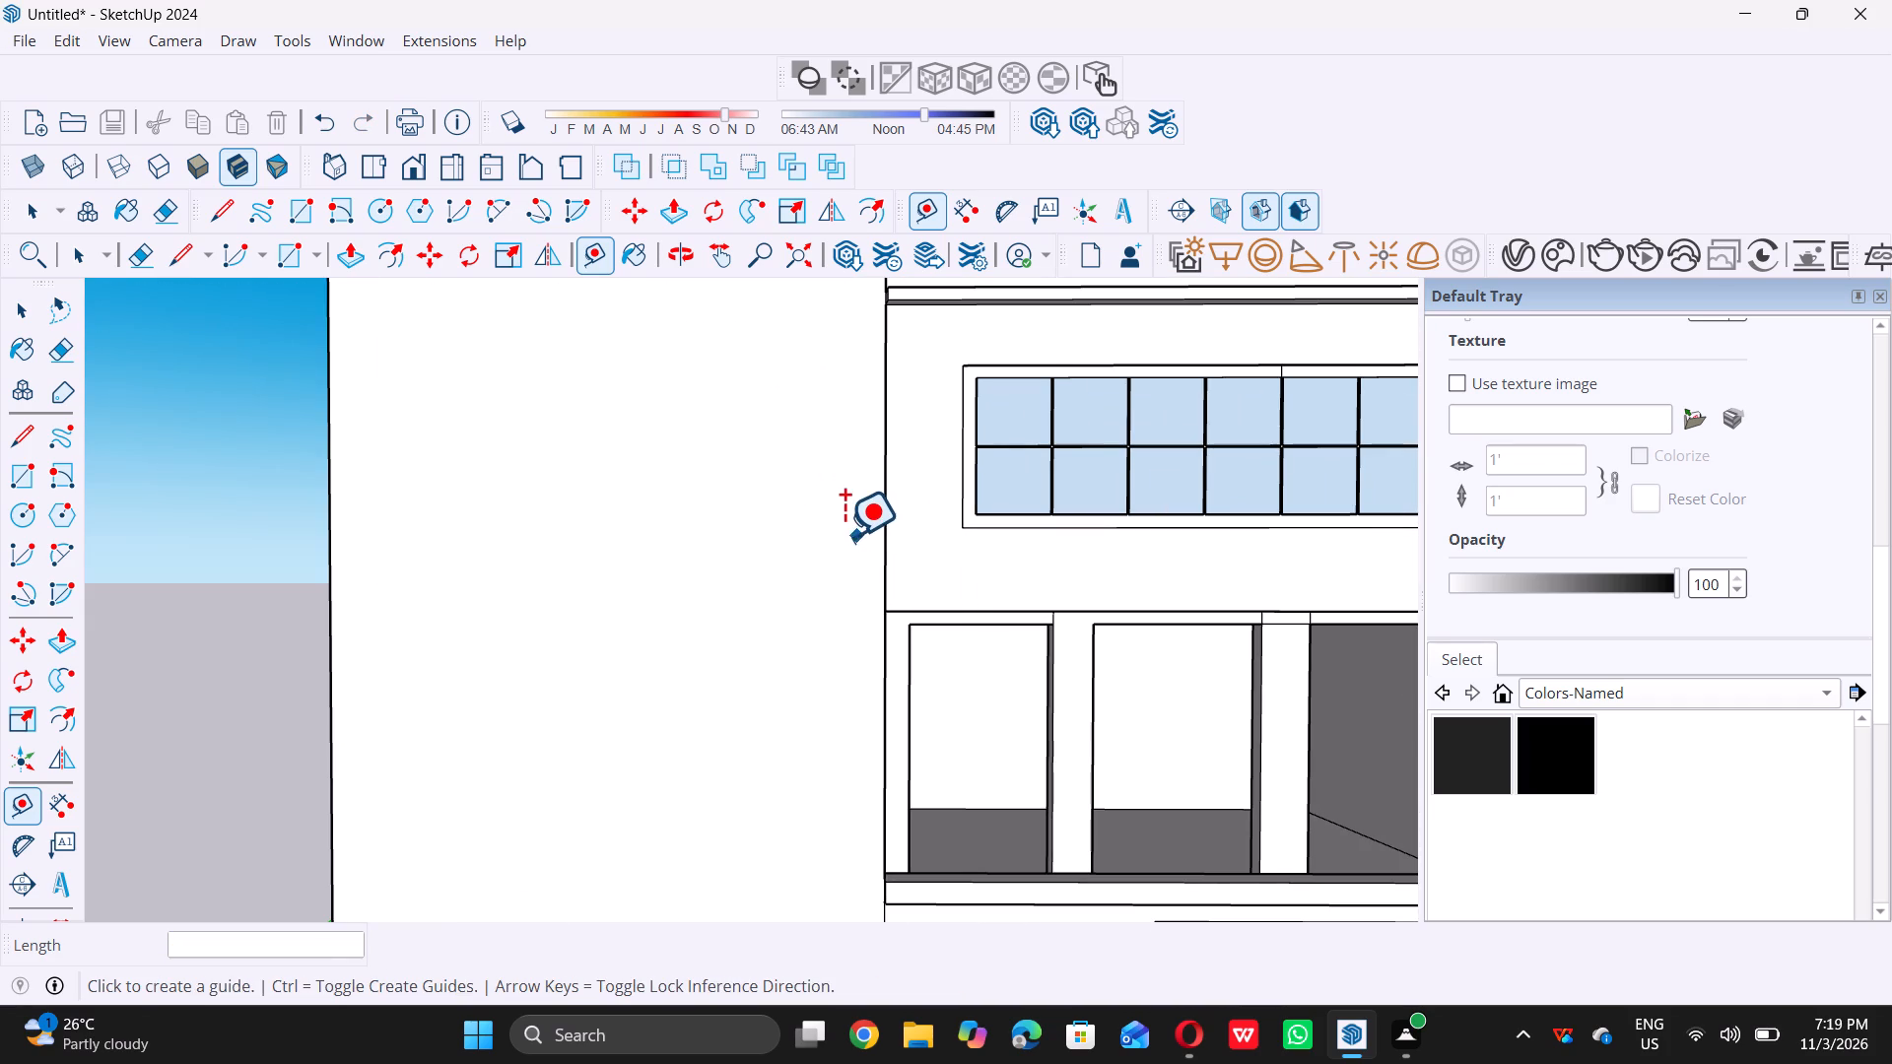
{"action": "double_click", "coordinate": [880, 534]}
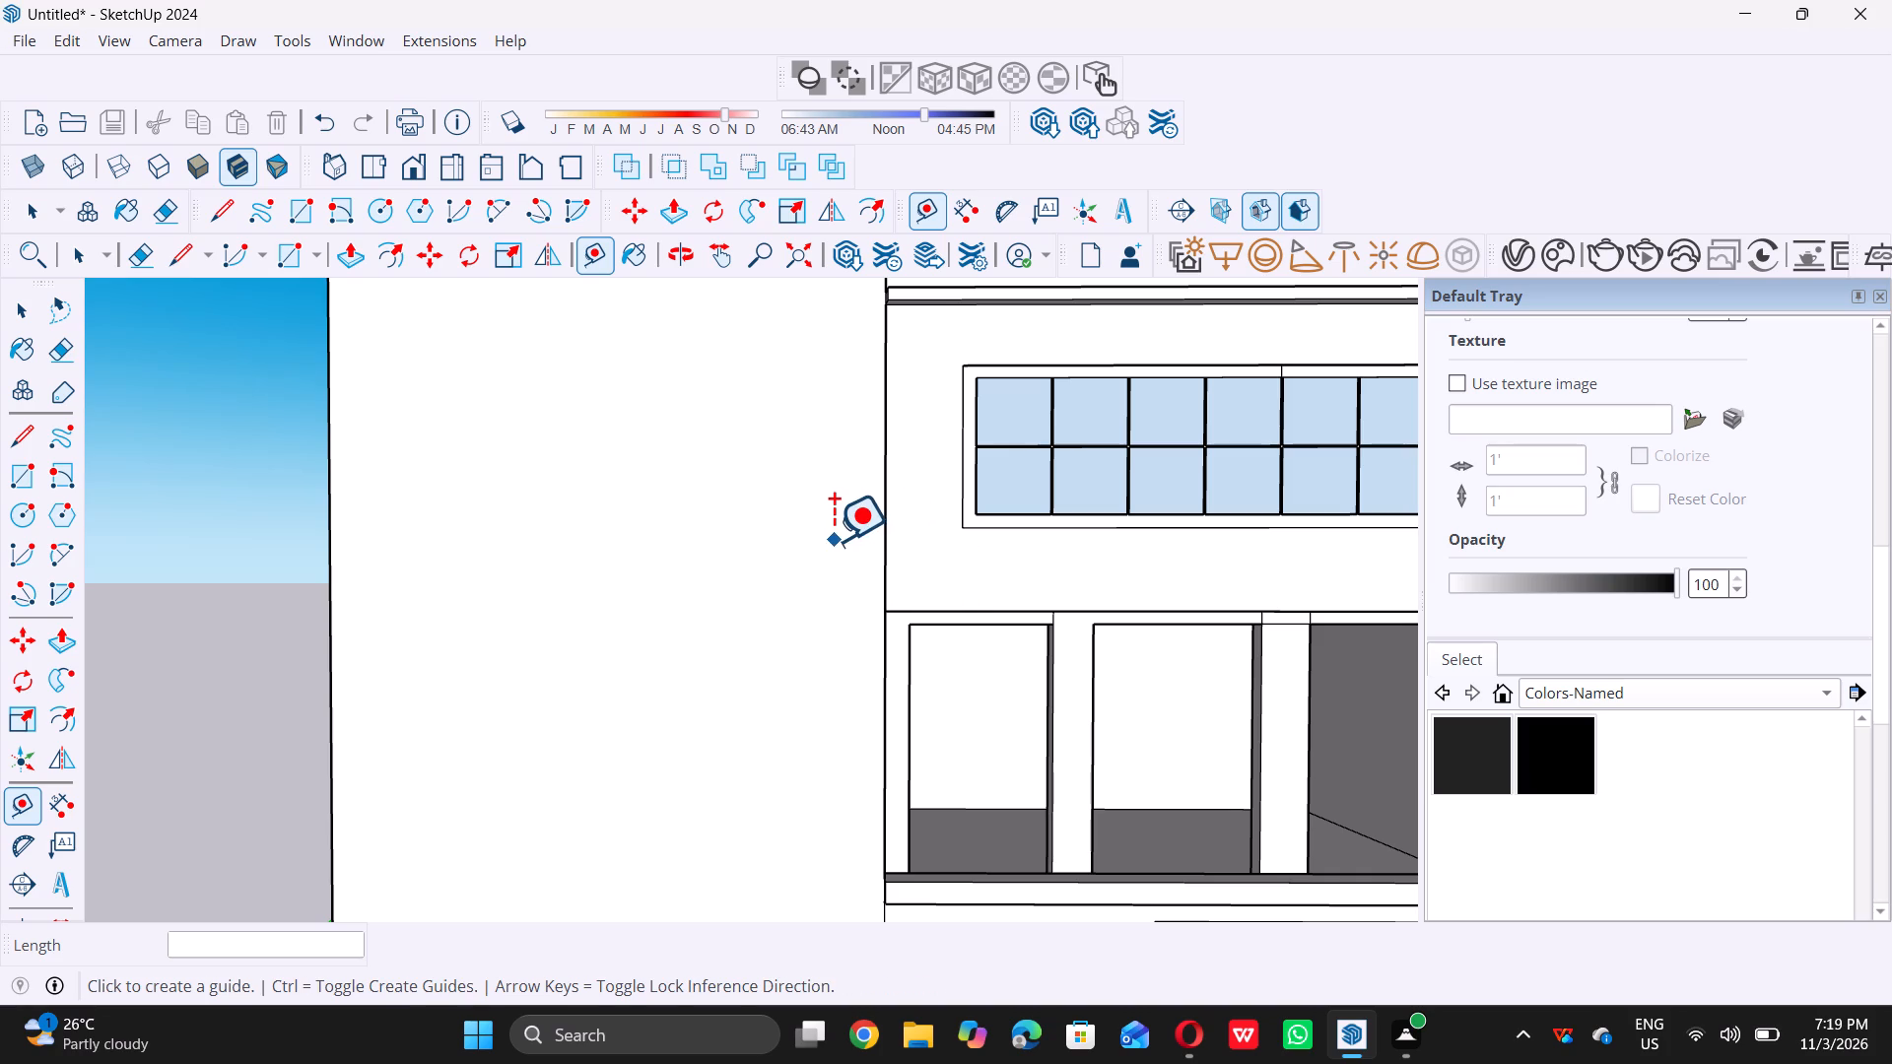
{"action": "key", "text": "space"}
{"action": "key", "text": "t"}
{"action": "scroll", "coordinate": [879, 540], "scroll_direction": "down", "scroll_amount": 3}
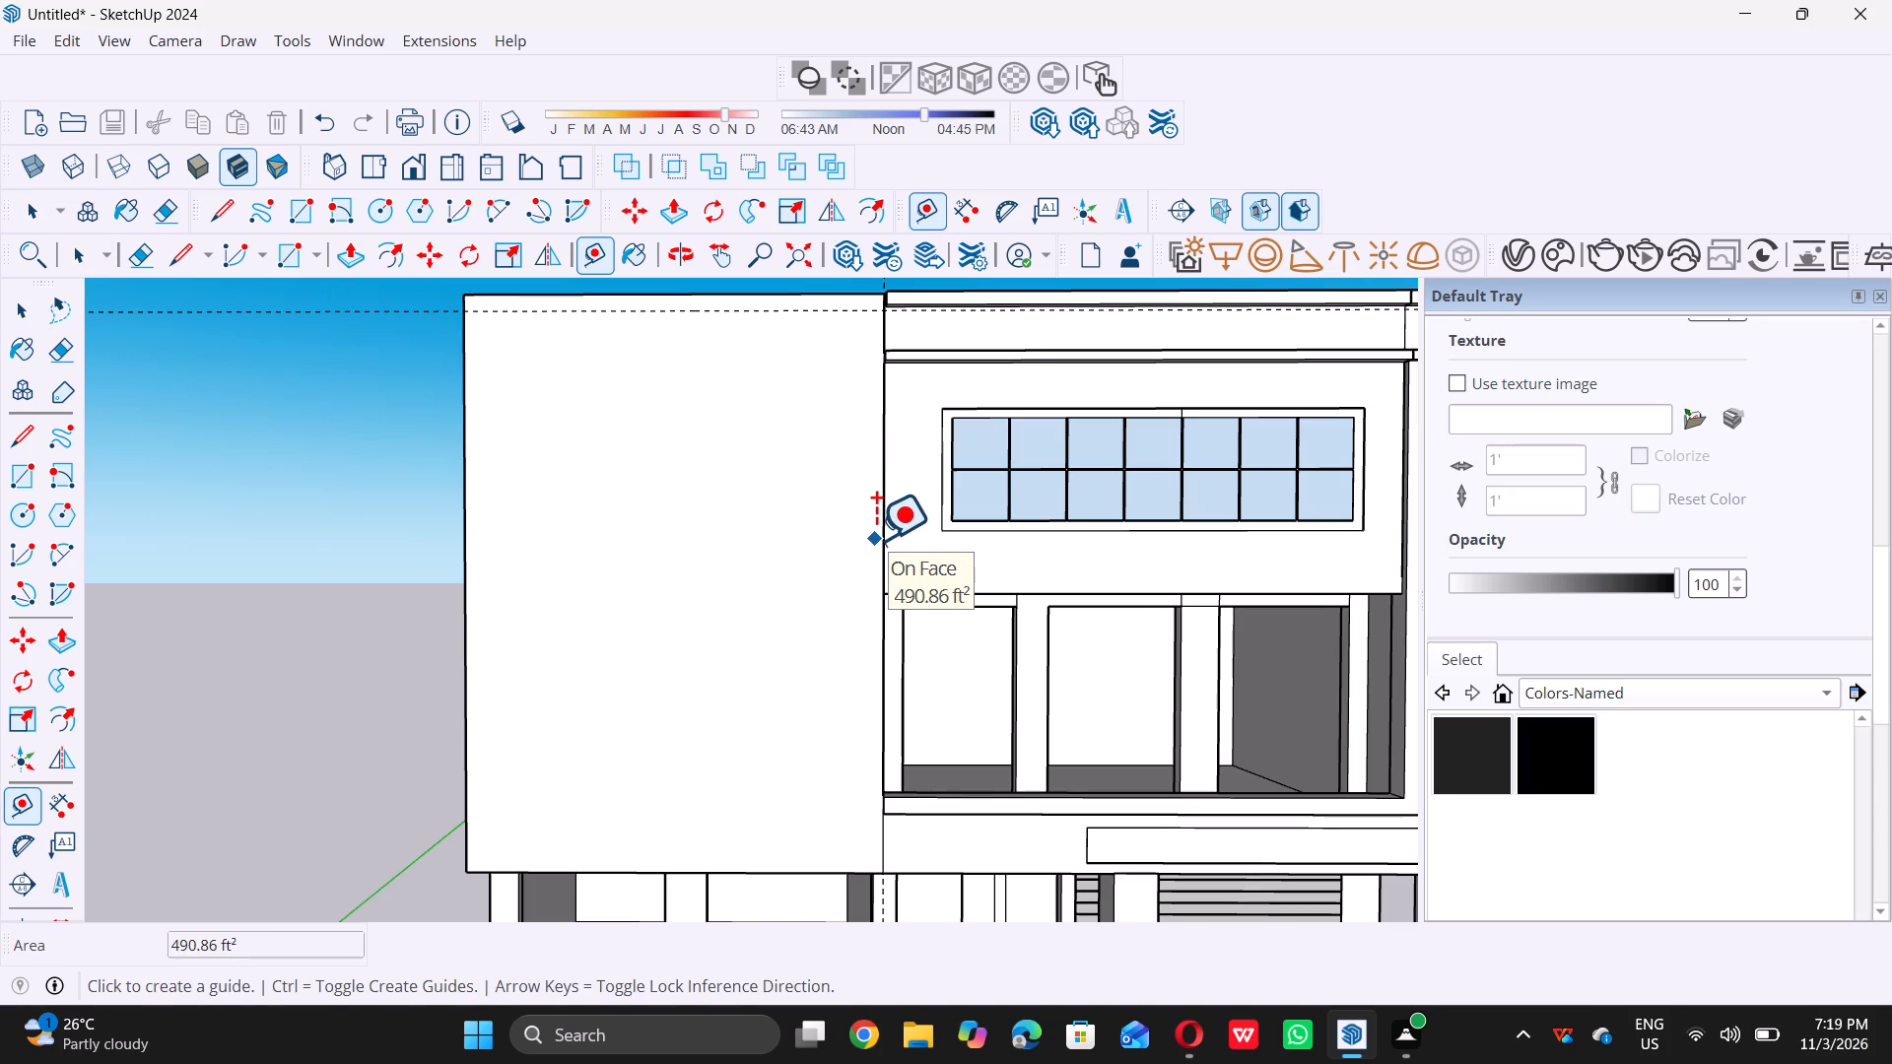
{"action": "triple_click", "coordinate": [880, 539]}
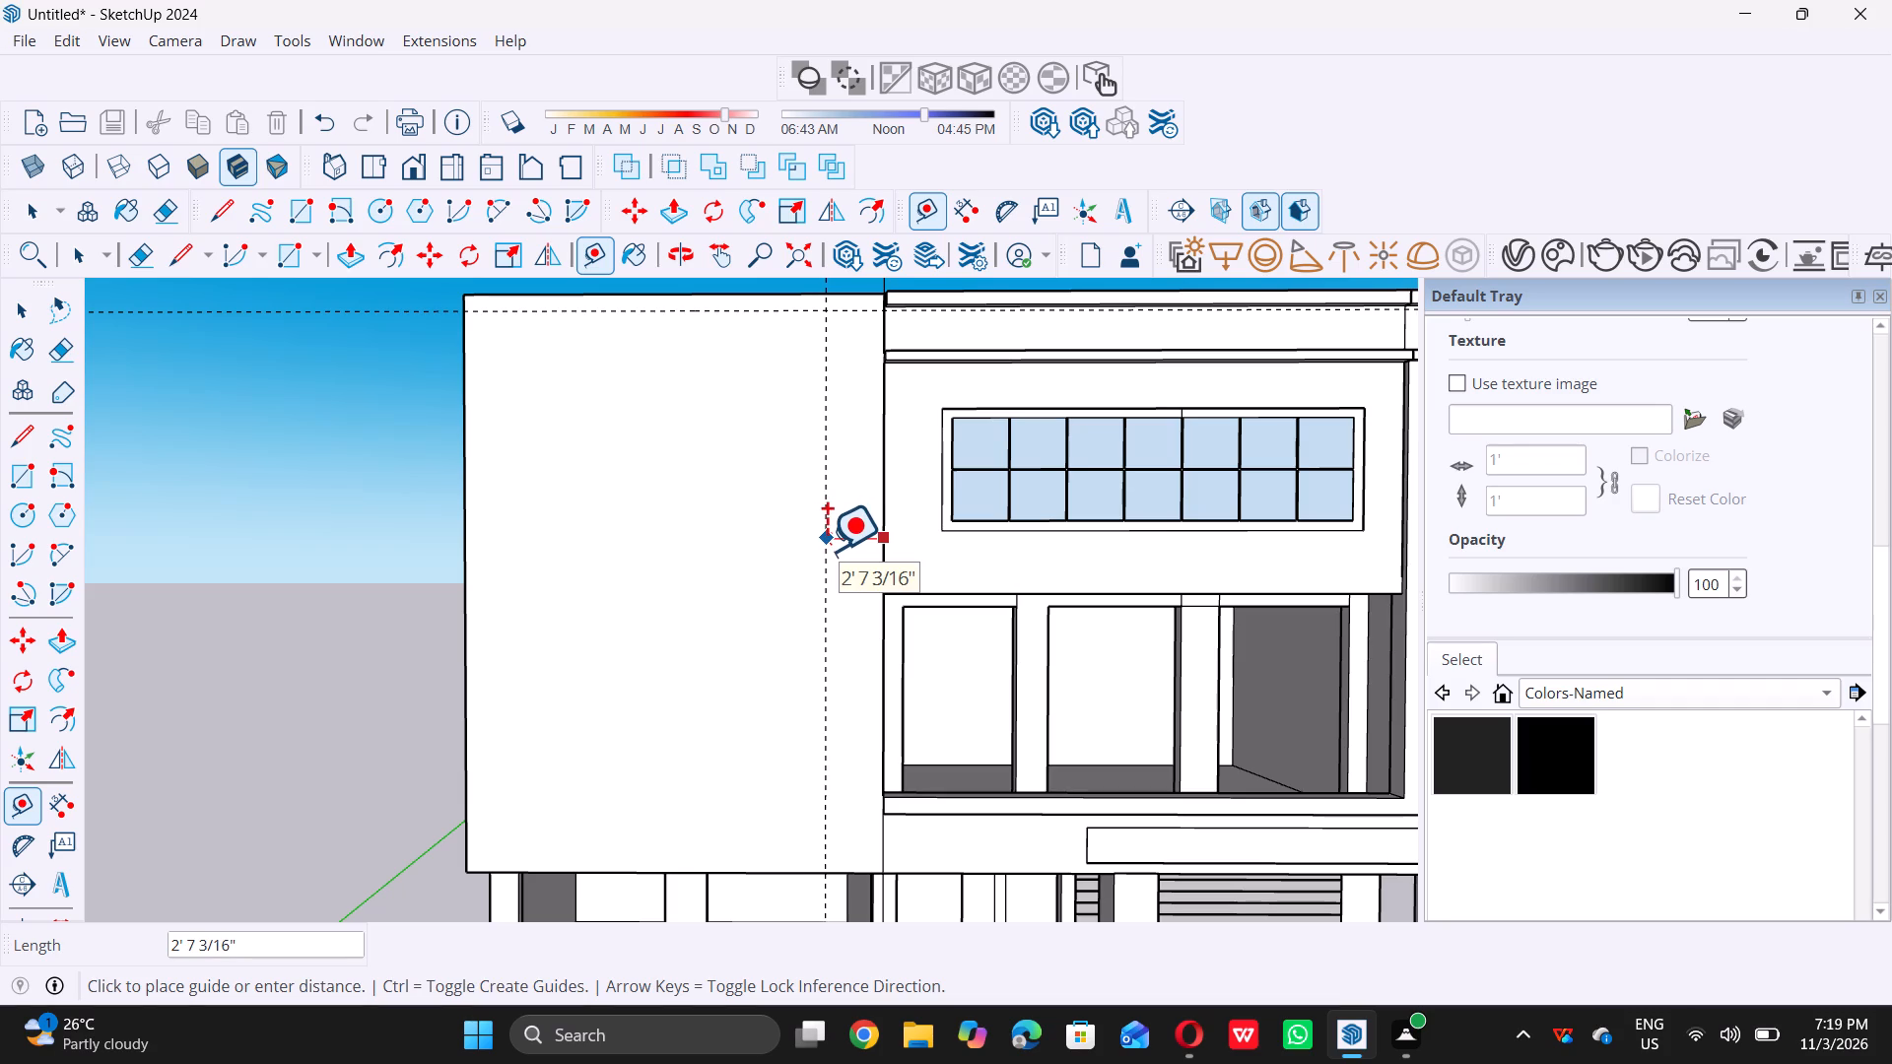
{"action": "key", "text": "9"}
{"action": "key", "text": "shift+quotedbl"}
{"action": "key", "text": "Return"}
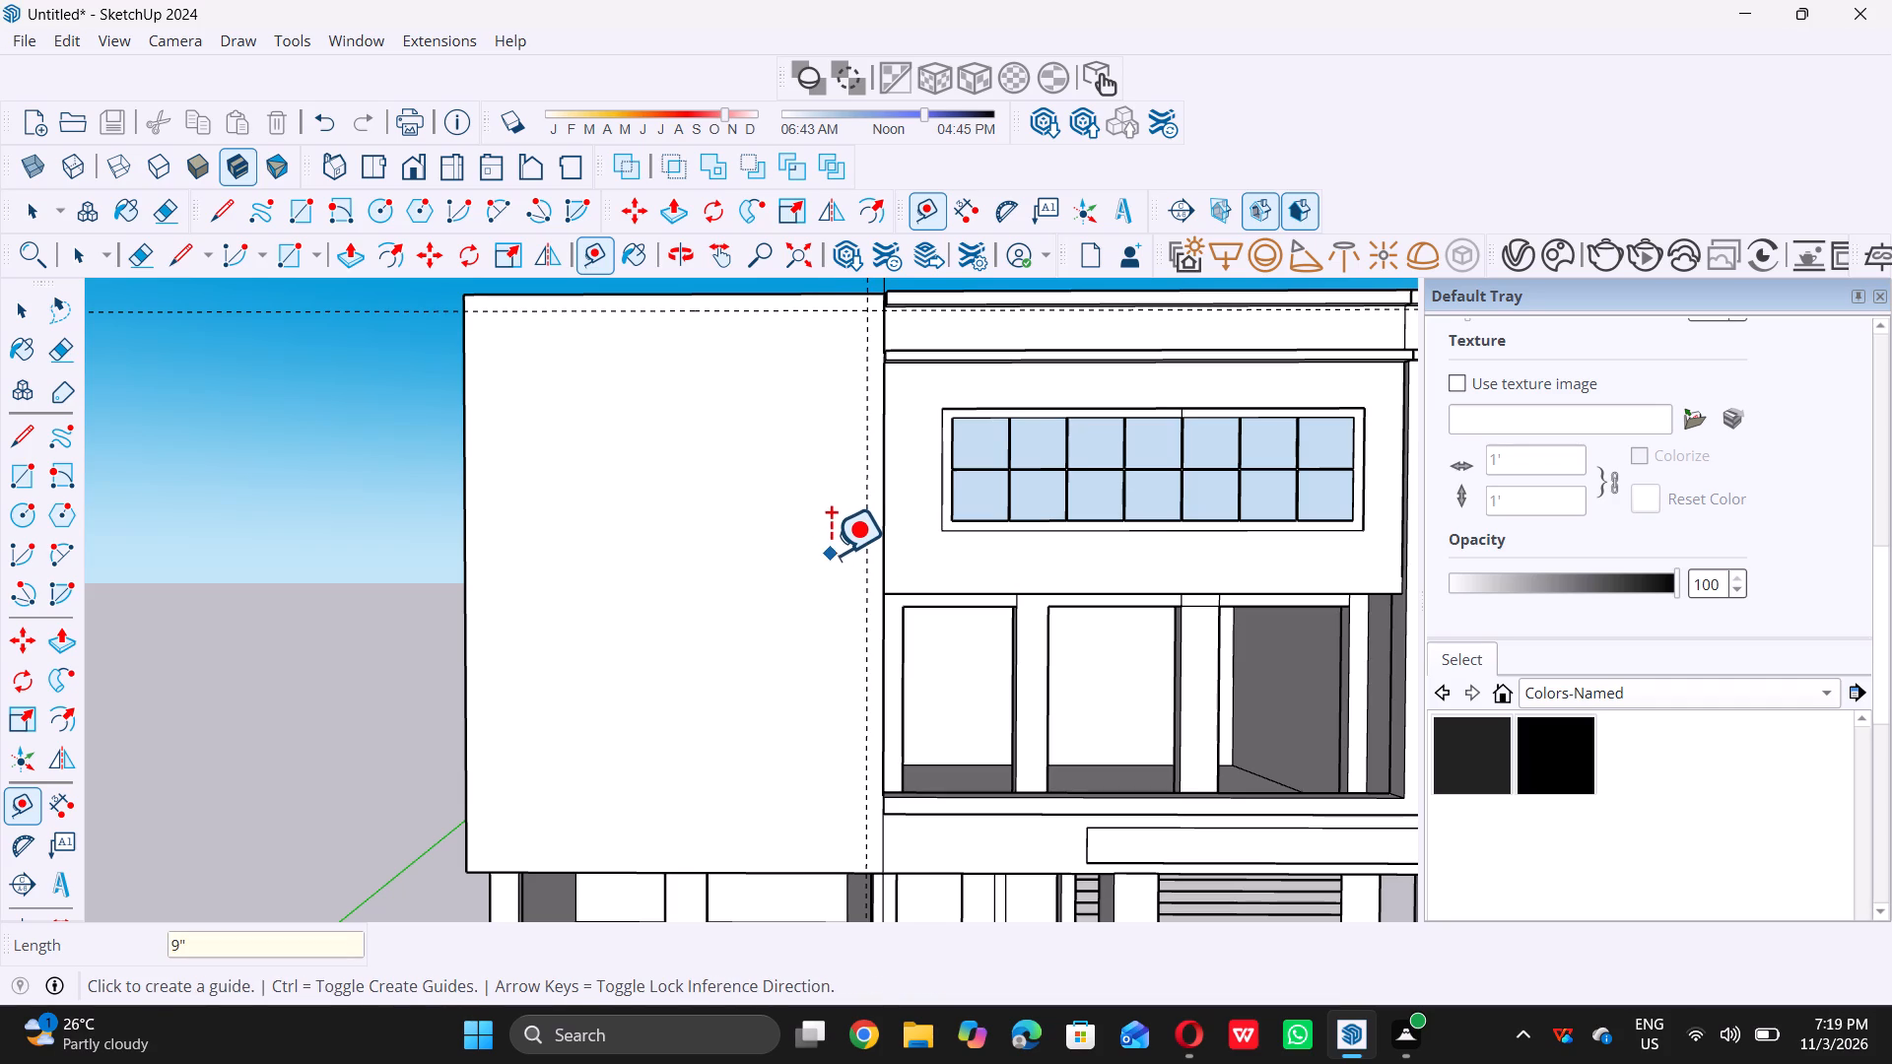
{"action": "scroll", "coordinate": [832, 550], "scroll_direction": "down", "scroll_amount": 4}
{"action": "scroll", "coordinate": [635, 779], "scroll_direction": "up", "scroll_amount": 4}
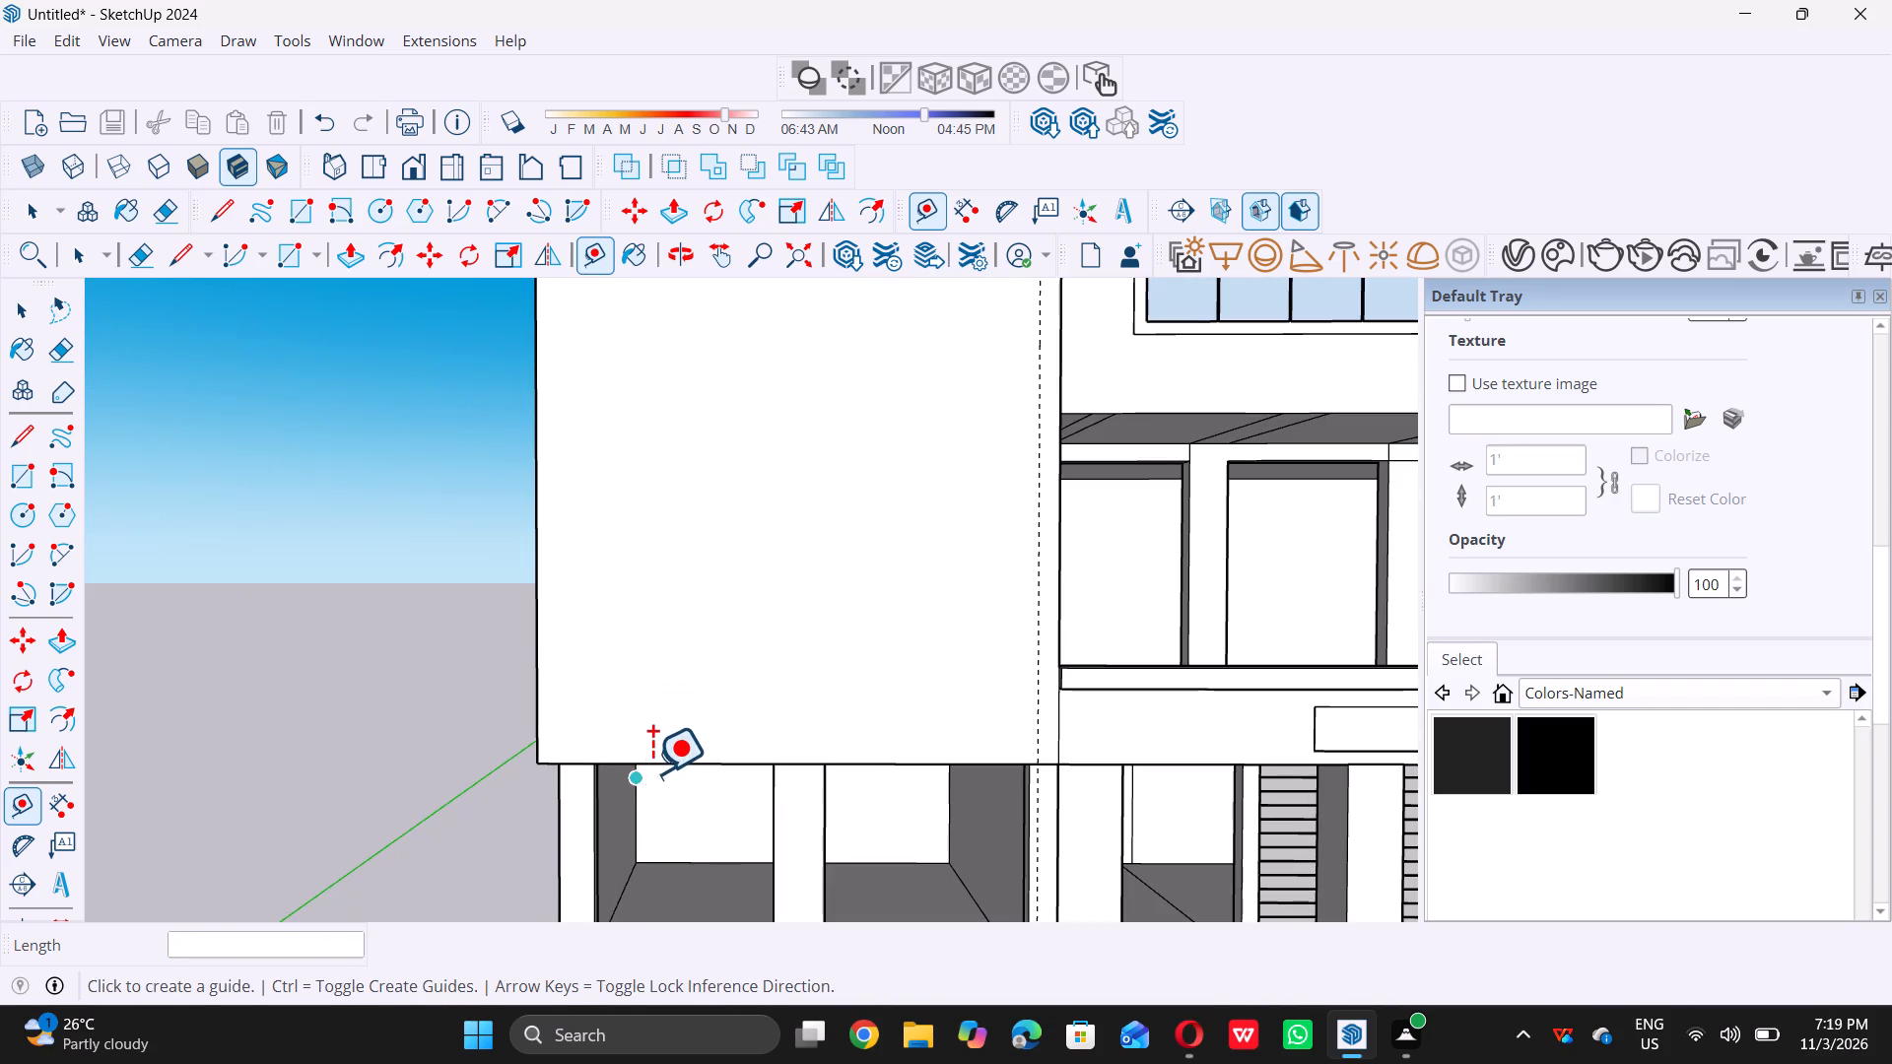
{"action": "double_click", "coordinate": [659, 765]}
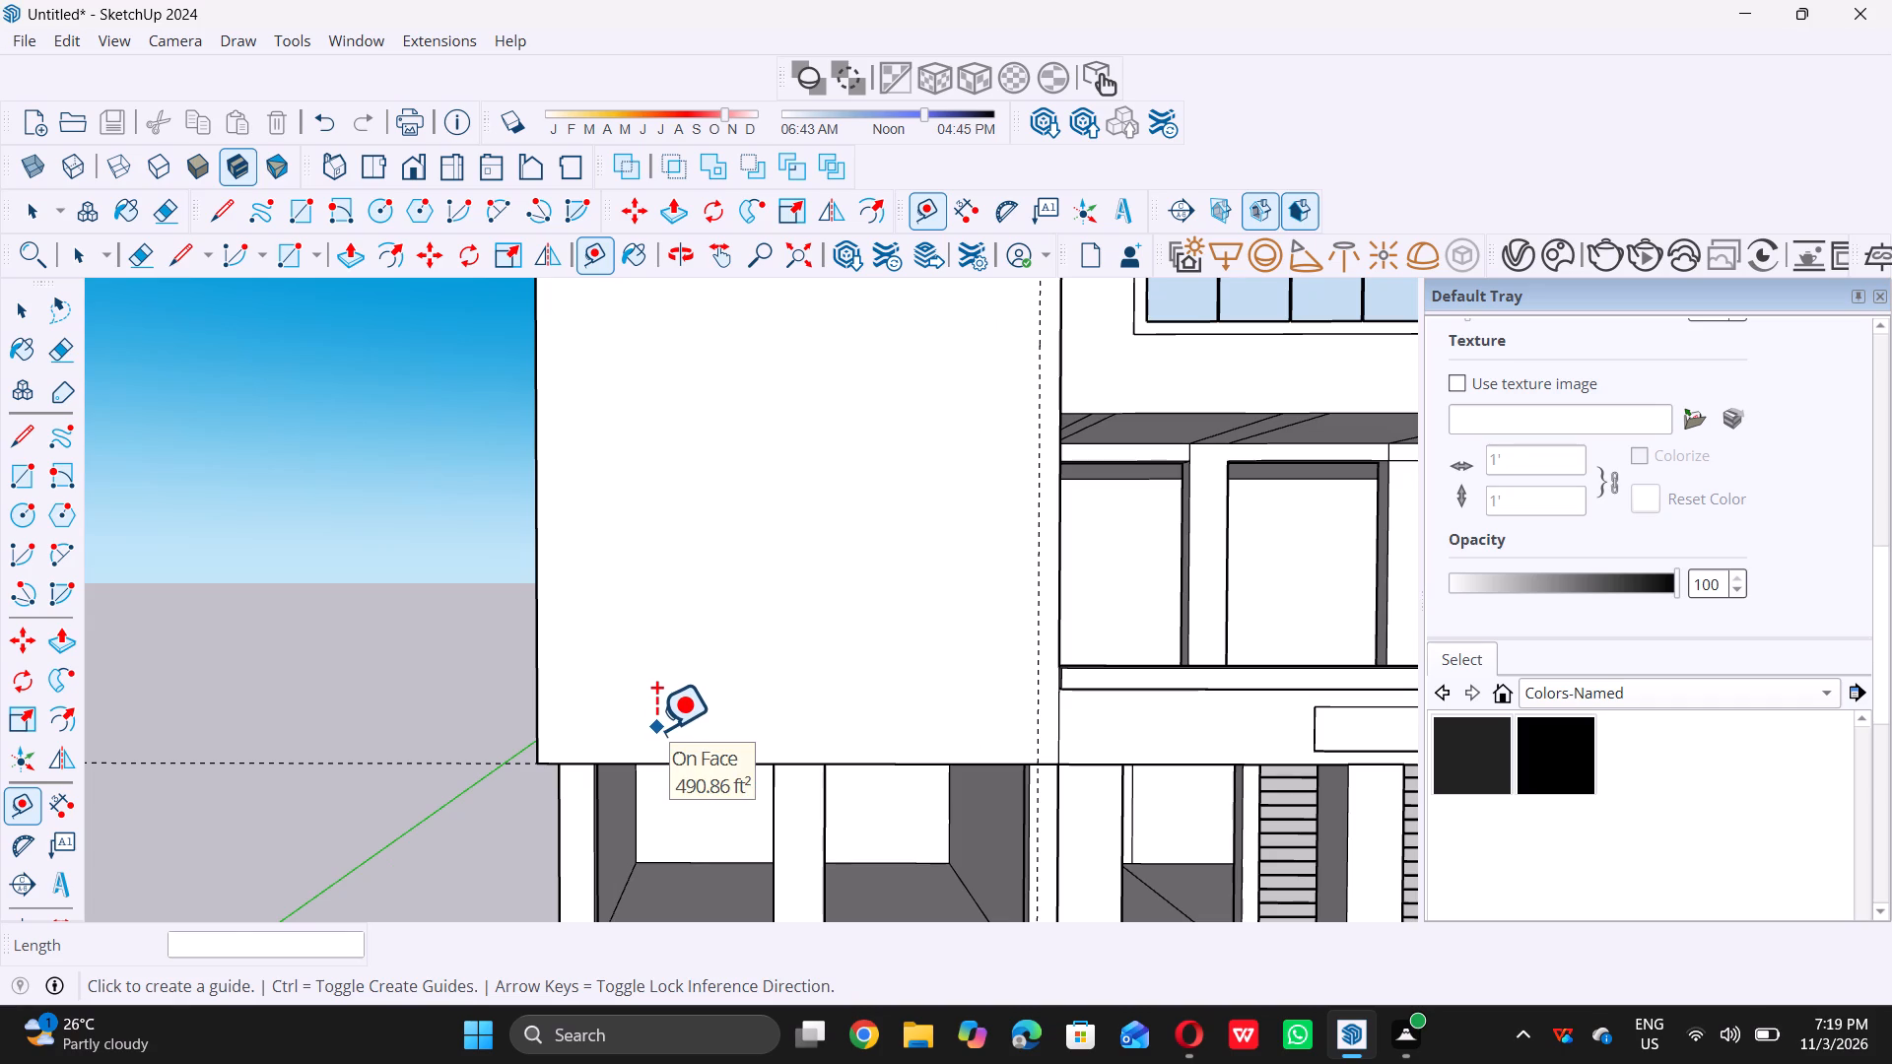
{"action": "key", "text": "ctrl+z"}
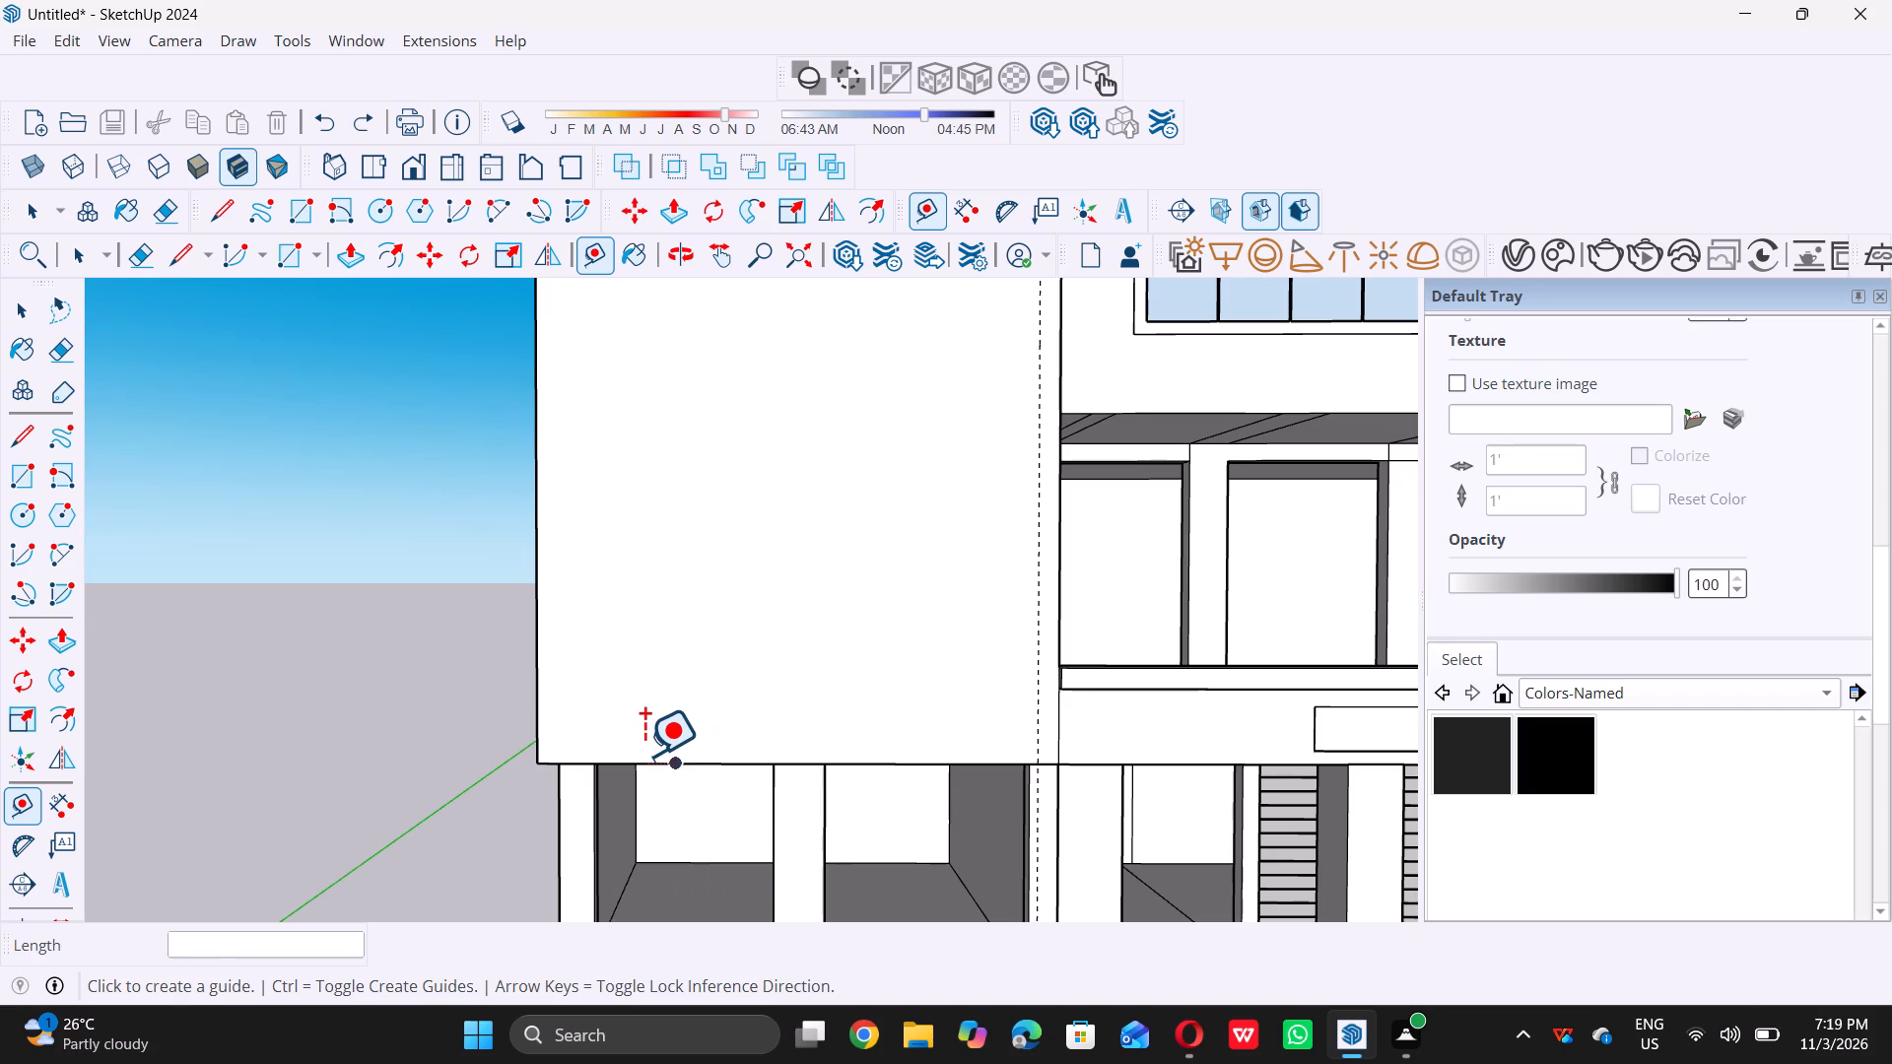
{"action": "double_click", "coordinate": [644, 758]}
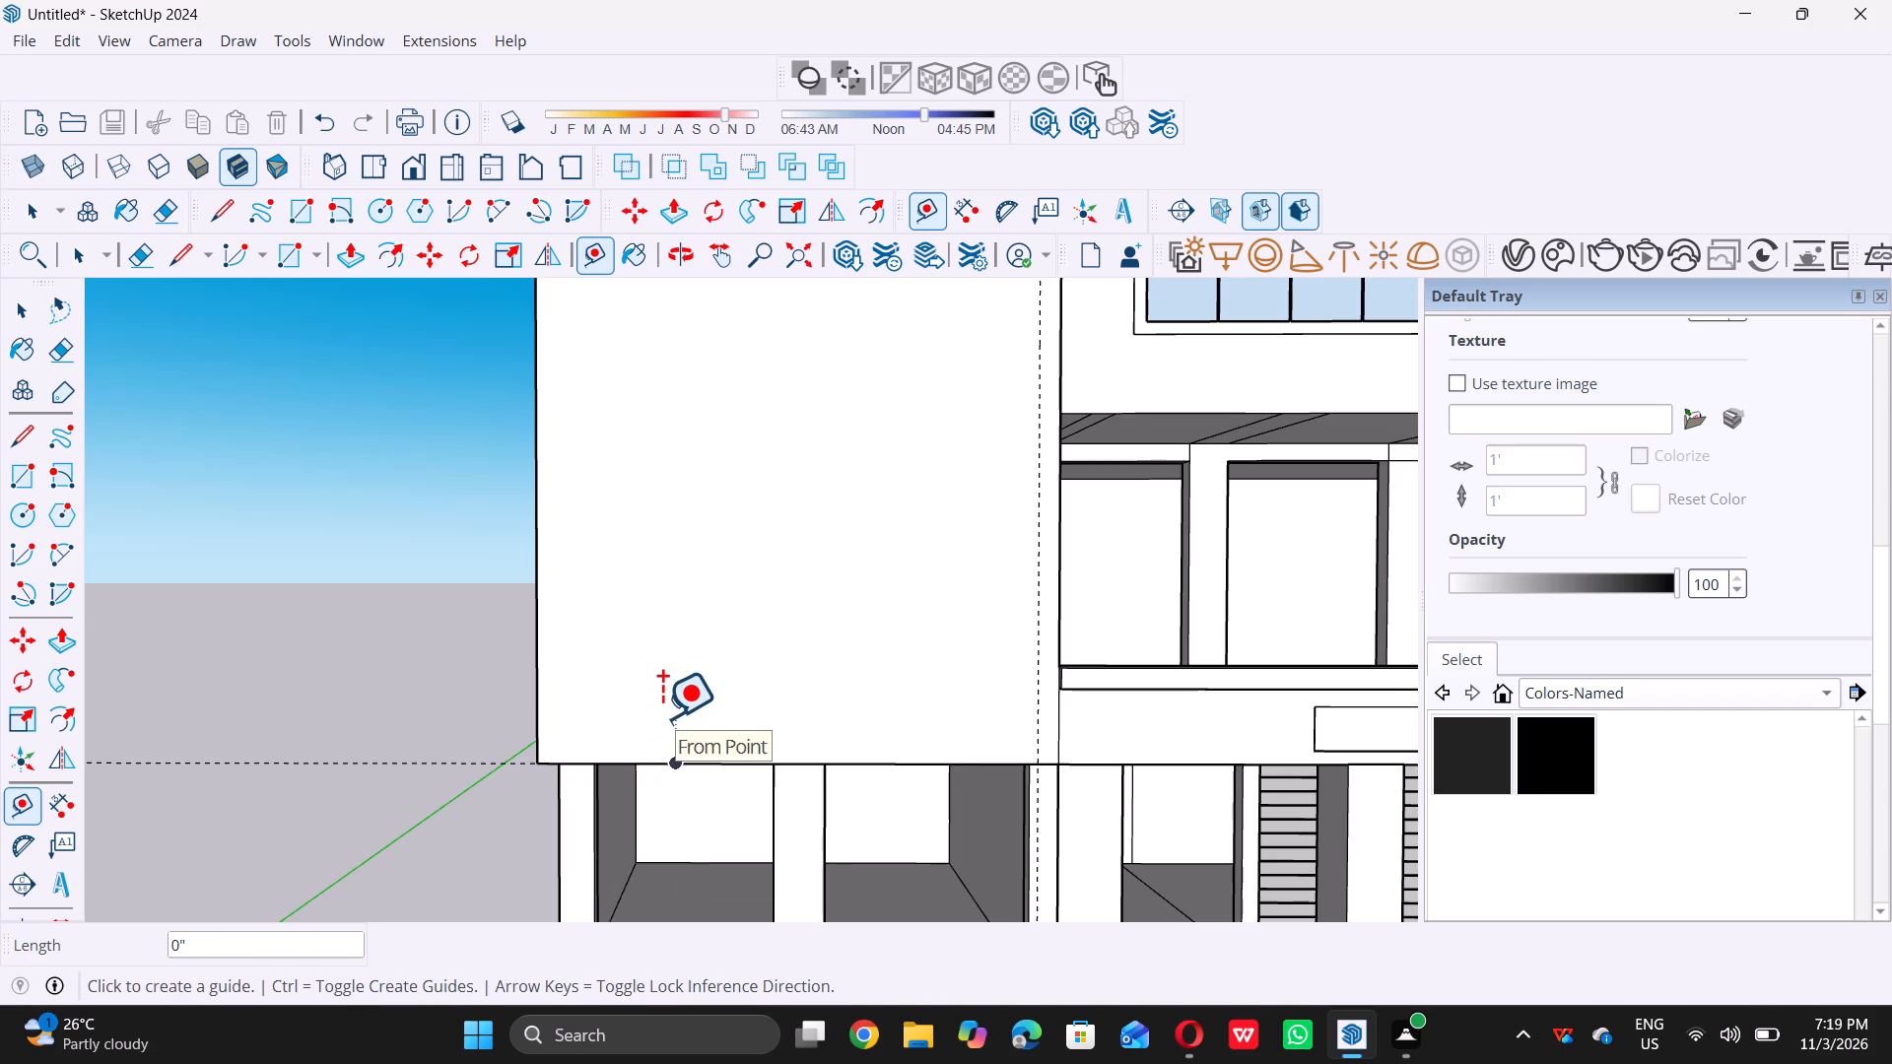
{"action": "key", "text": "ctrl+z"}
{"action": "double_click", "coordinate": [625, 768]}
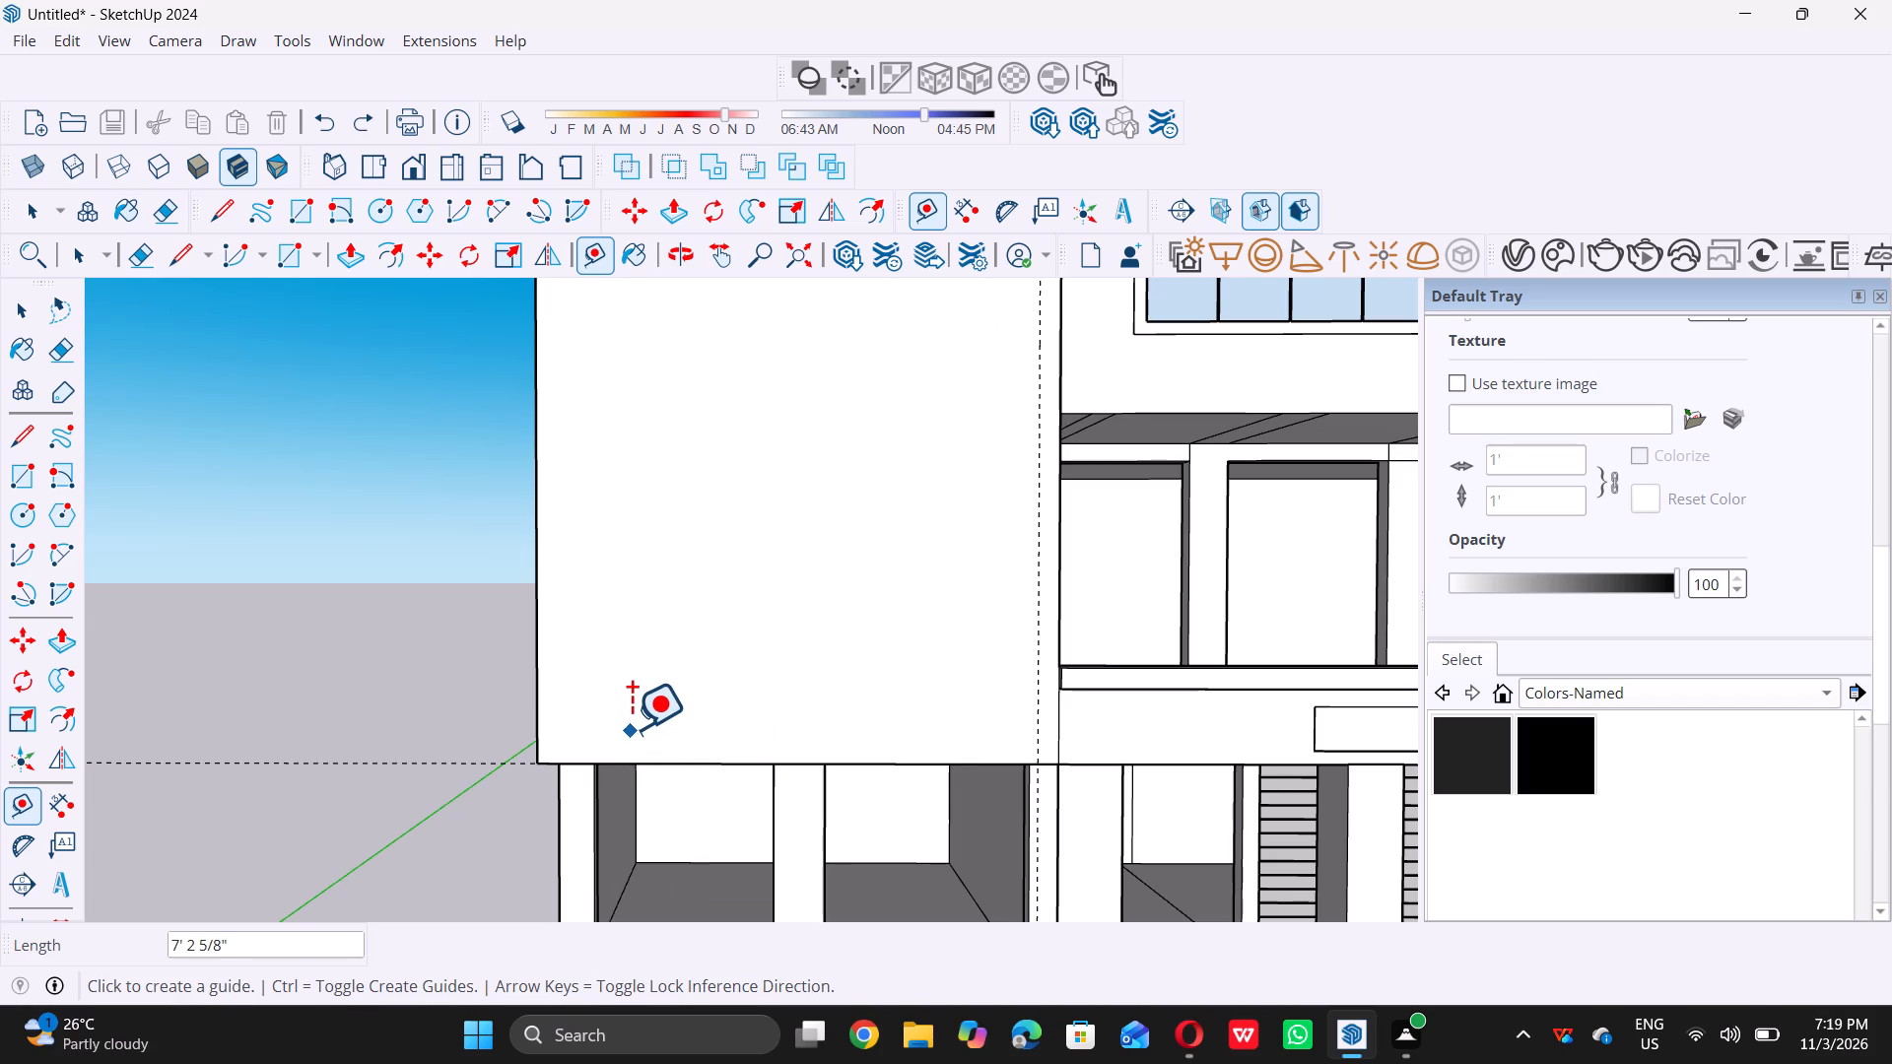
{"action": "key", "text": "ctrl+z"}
Place a horizontal guide 9" above the bottom edge of the lower block's front wall.
{"action": "scroll", "coordinate": [602, 785], "scroll_direction": "up", "scroll_amount": 4}
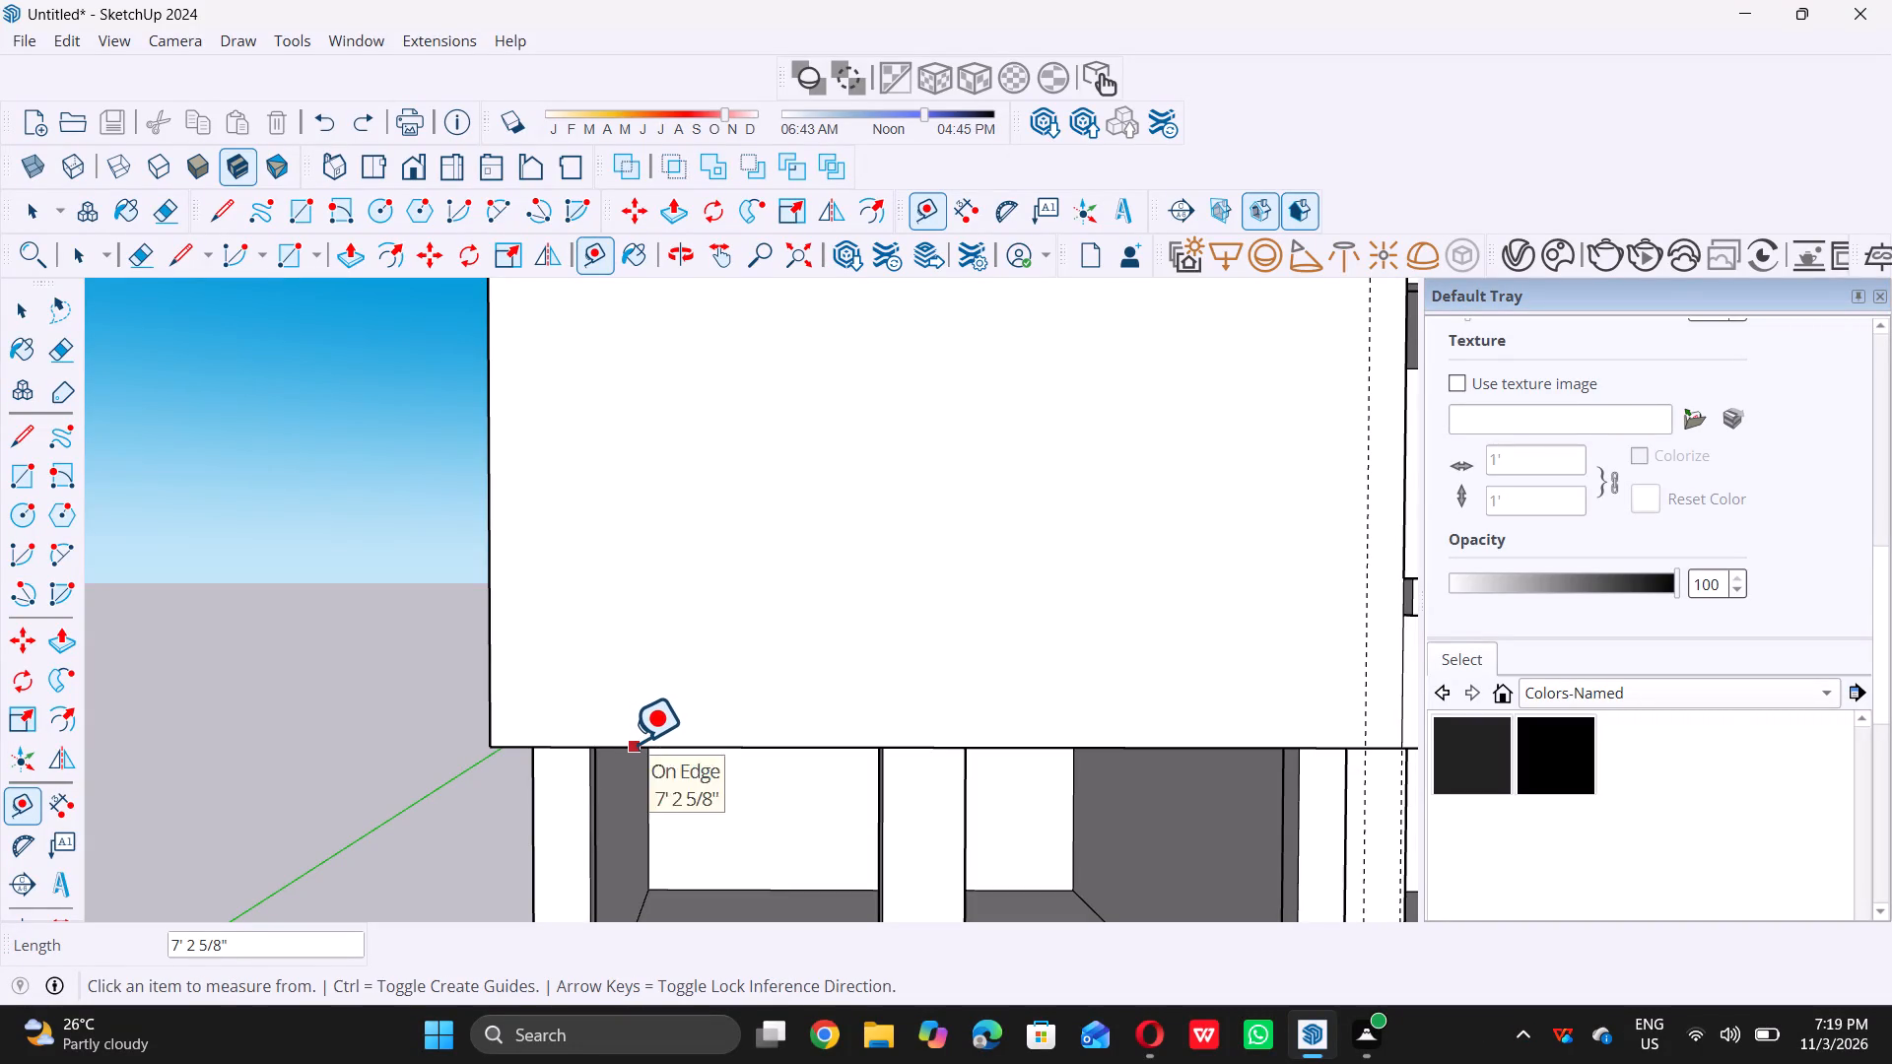
{"action": "left_click", "coordinate": [636, 743]}
{"action": "key", "text": "space"}
{"action": "type", "text": "t"}
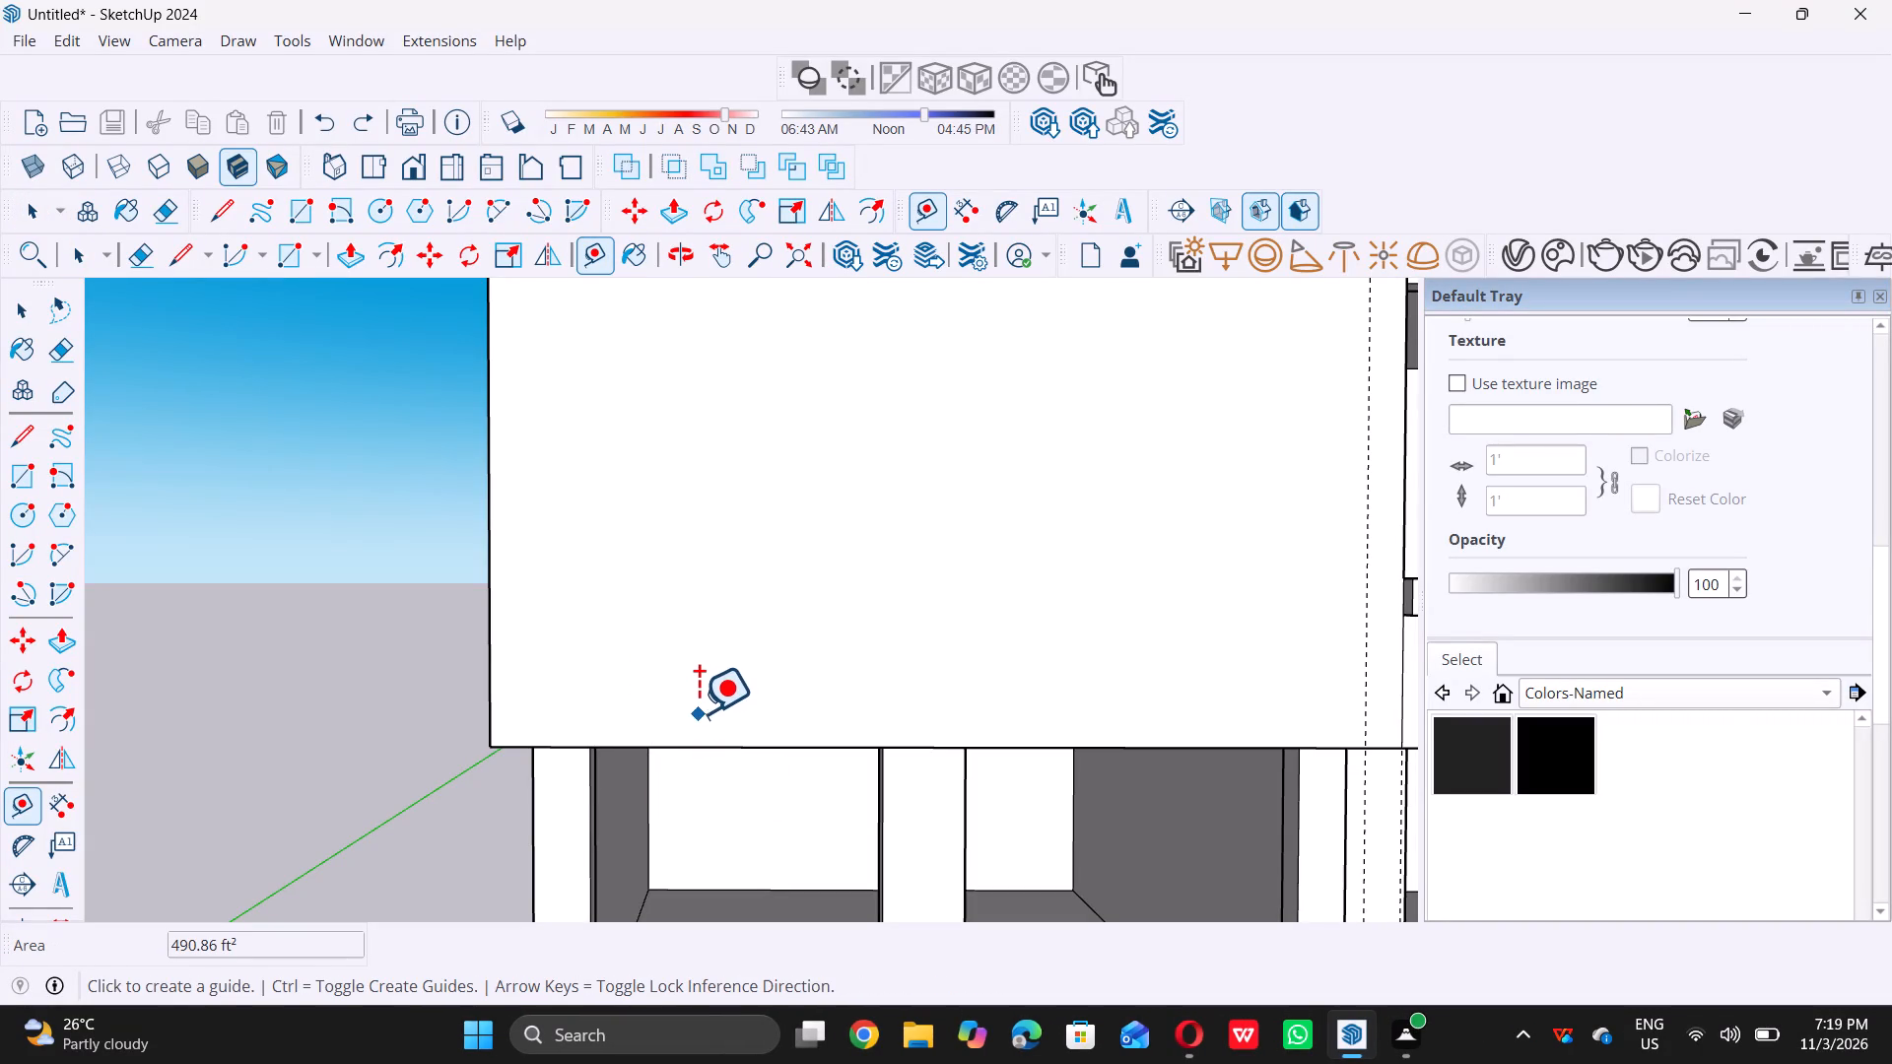
{"action": "key", "text": "space"}
{"action": "key", "text": "t"}
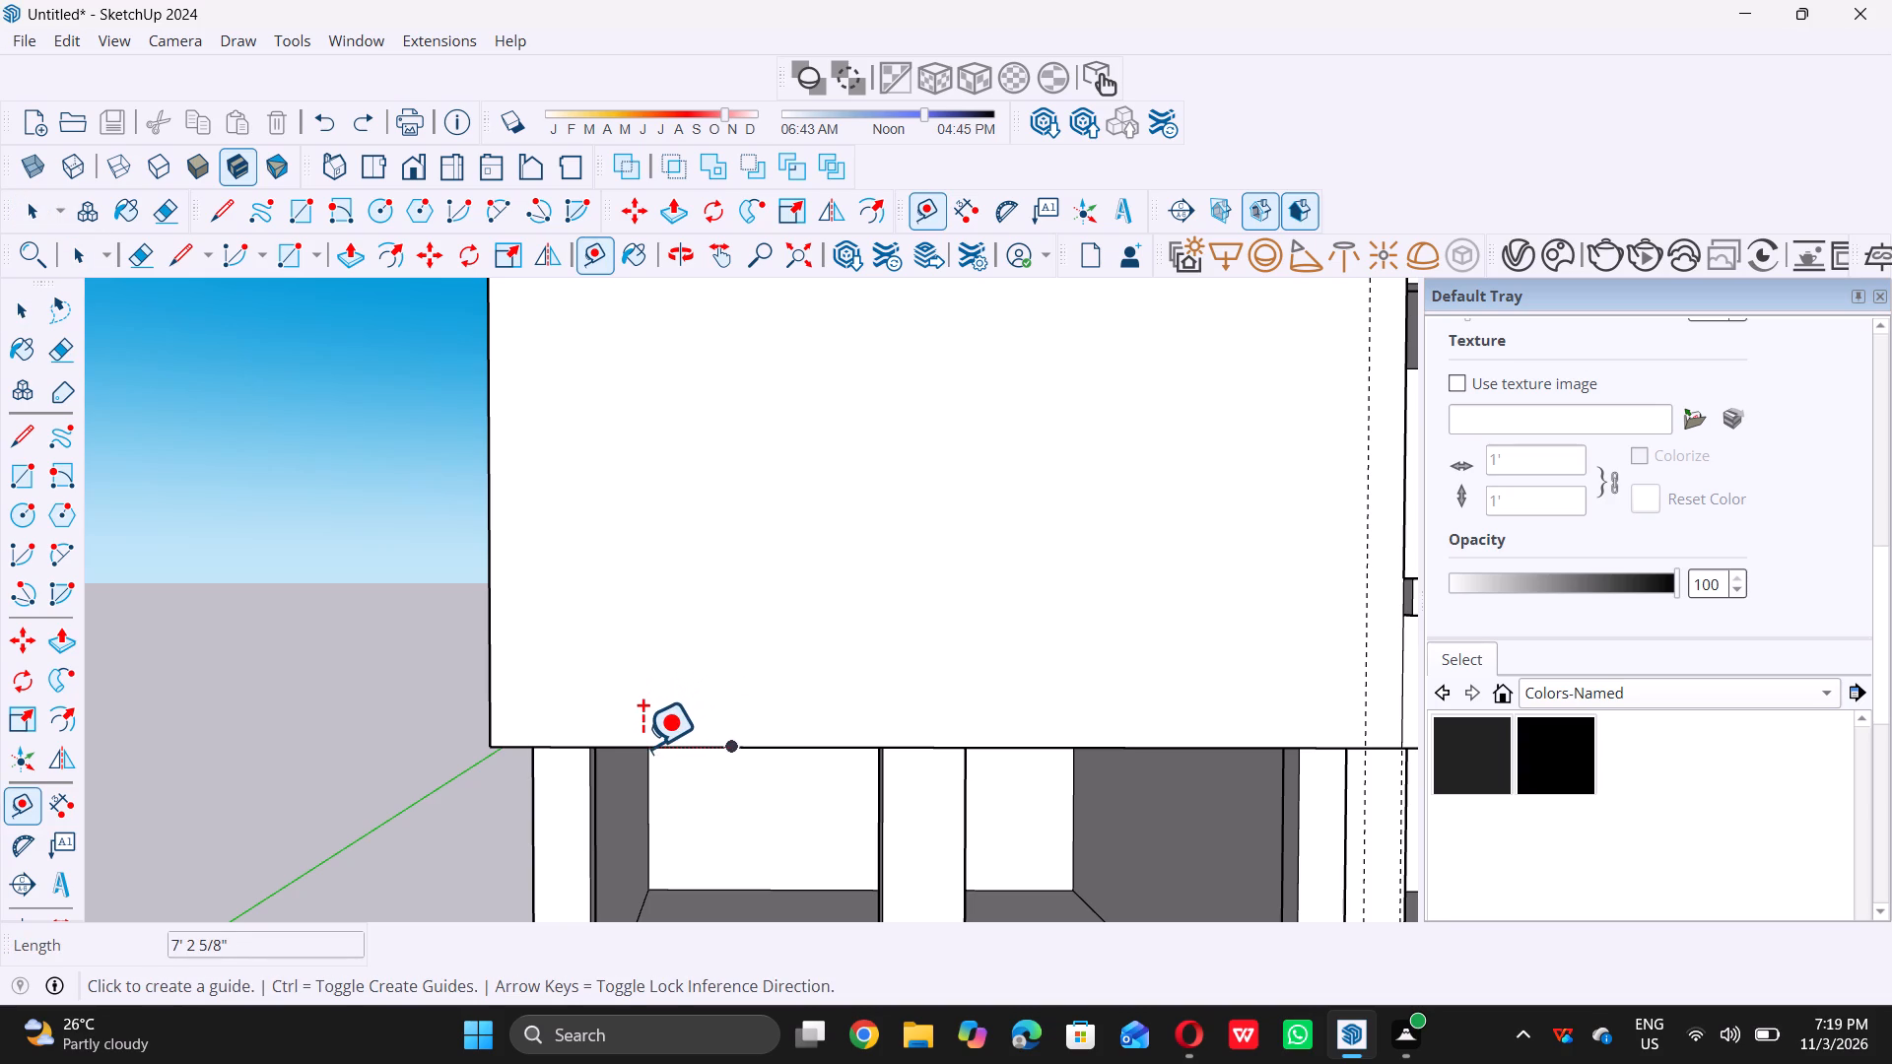
{"action": "left_click", "coordinate": [642, 747]}
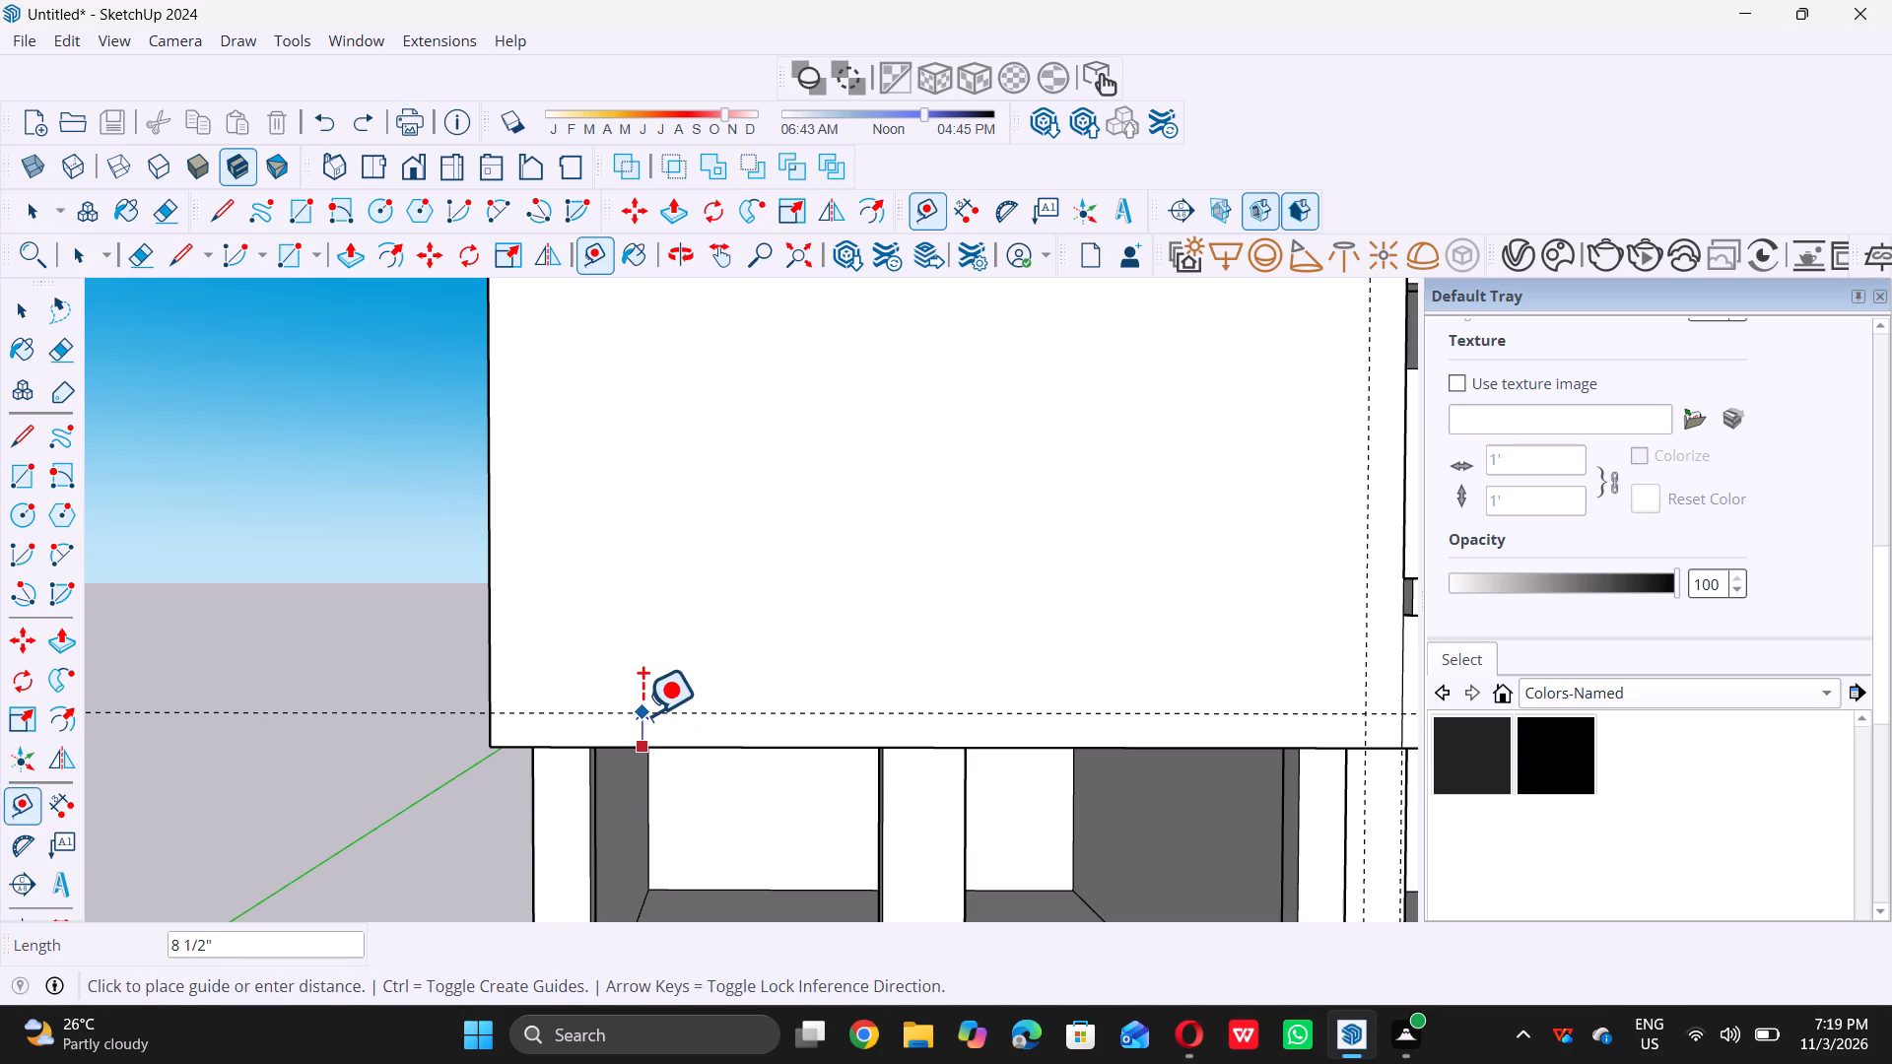
{"action": "key", "text": "9"}
{"action": "key", "text": "shift+quotedbl"}
{"action": "key", "text": "Return"}
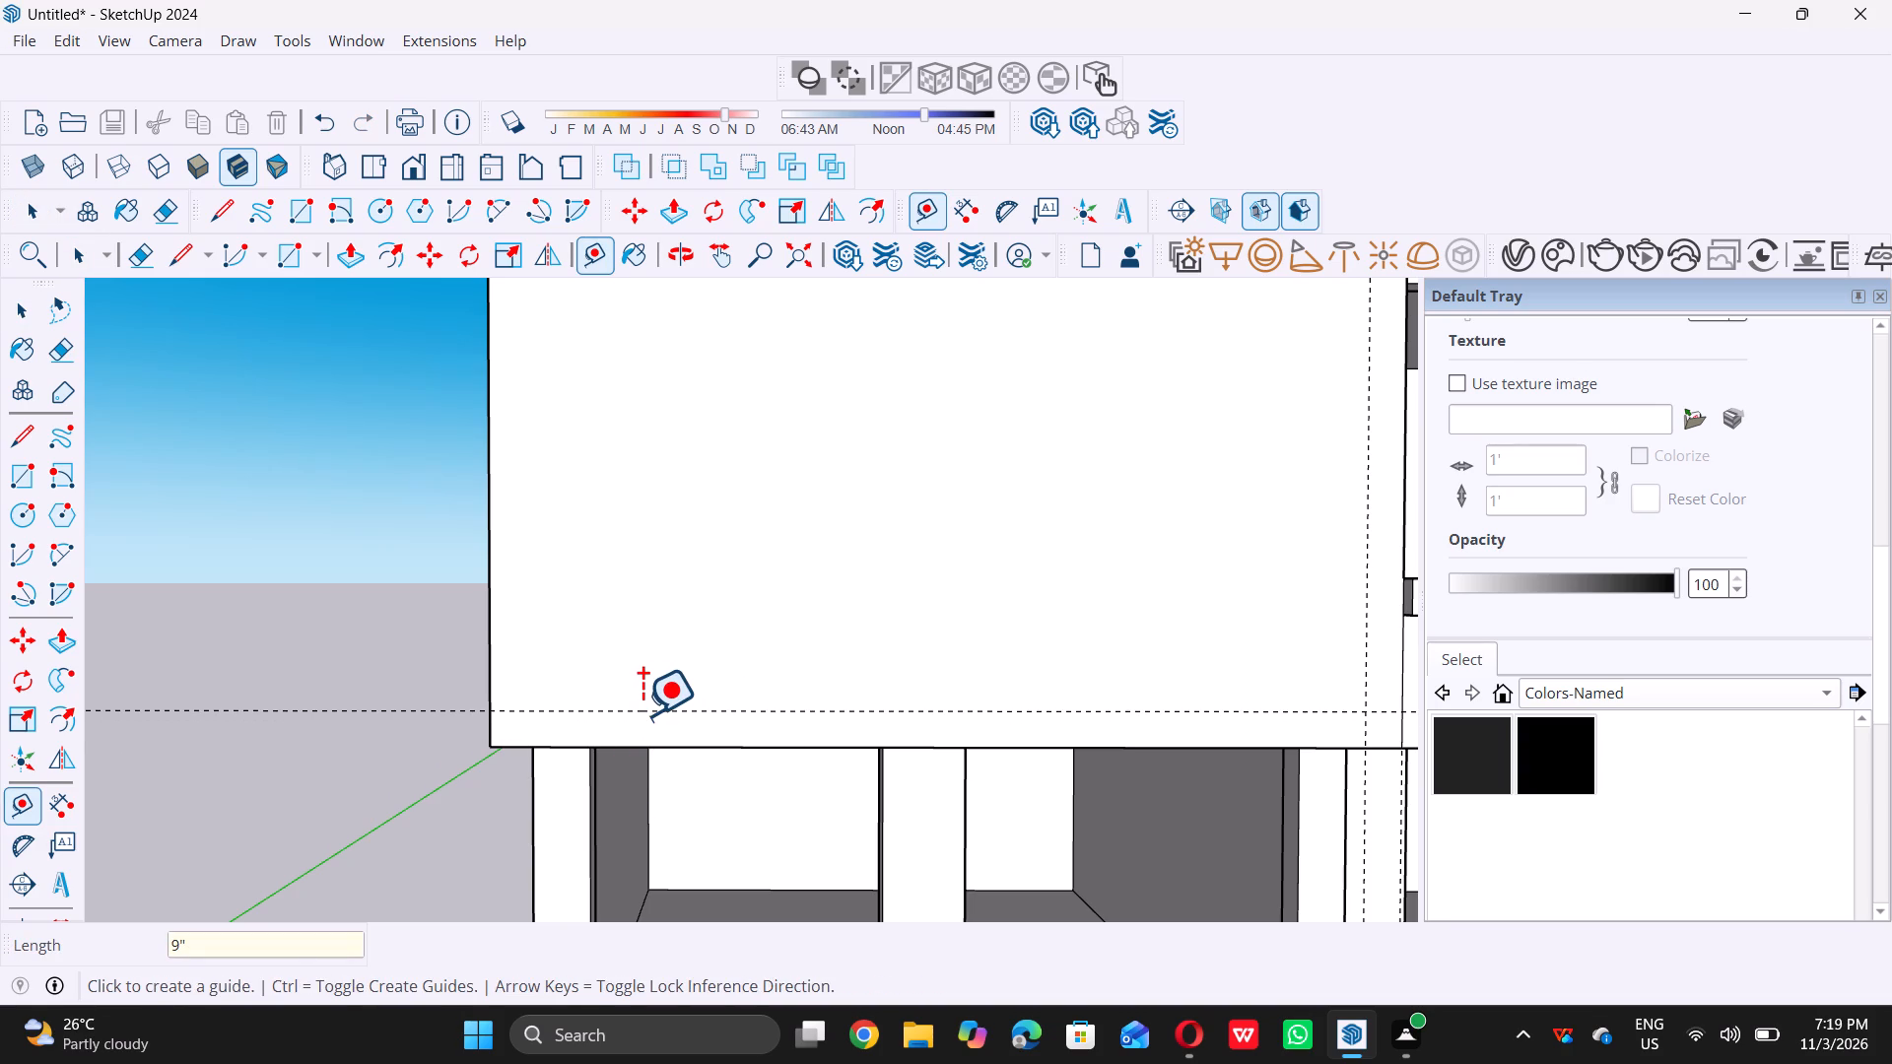
{"action": "key", "text": "space"}
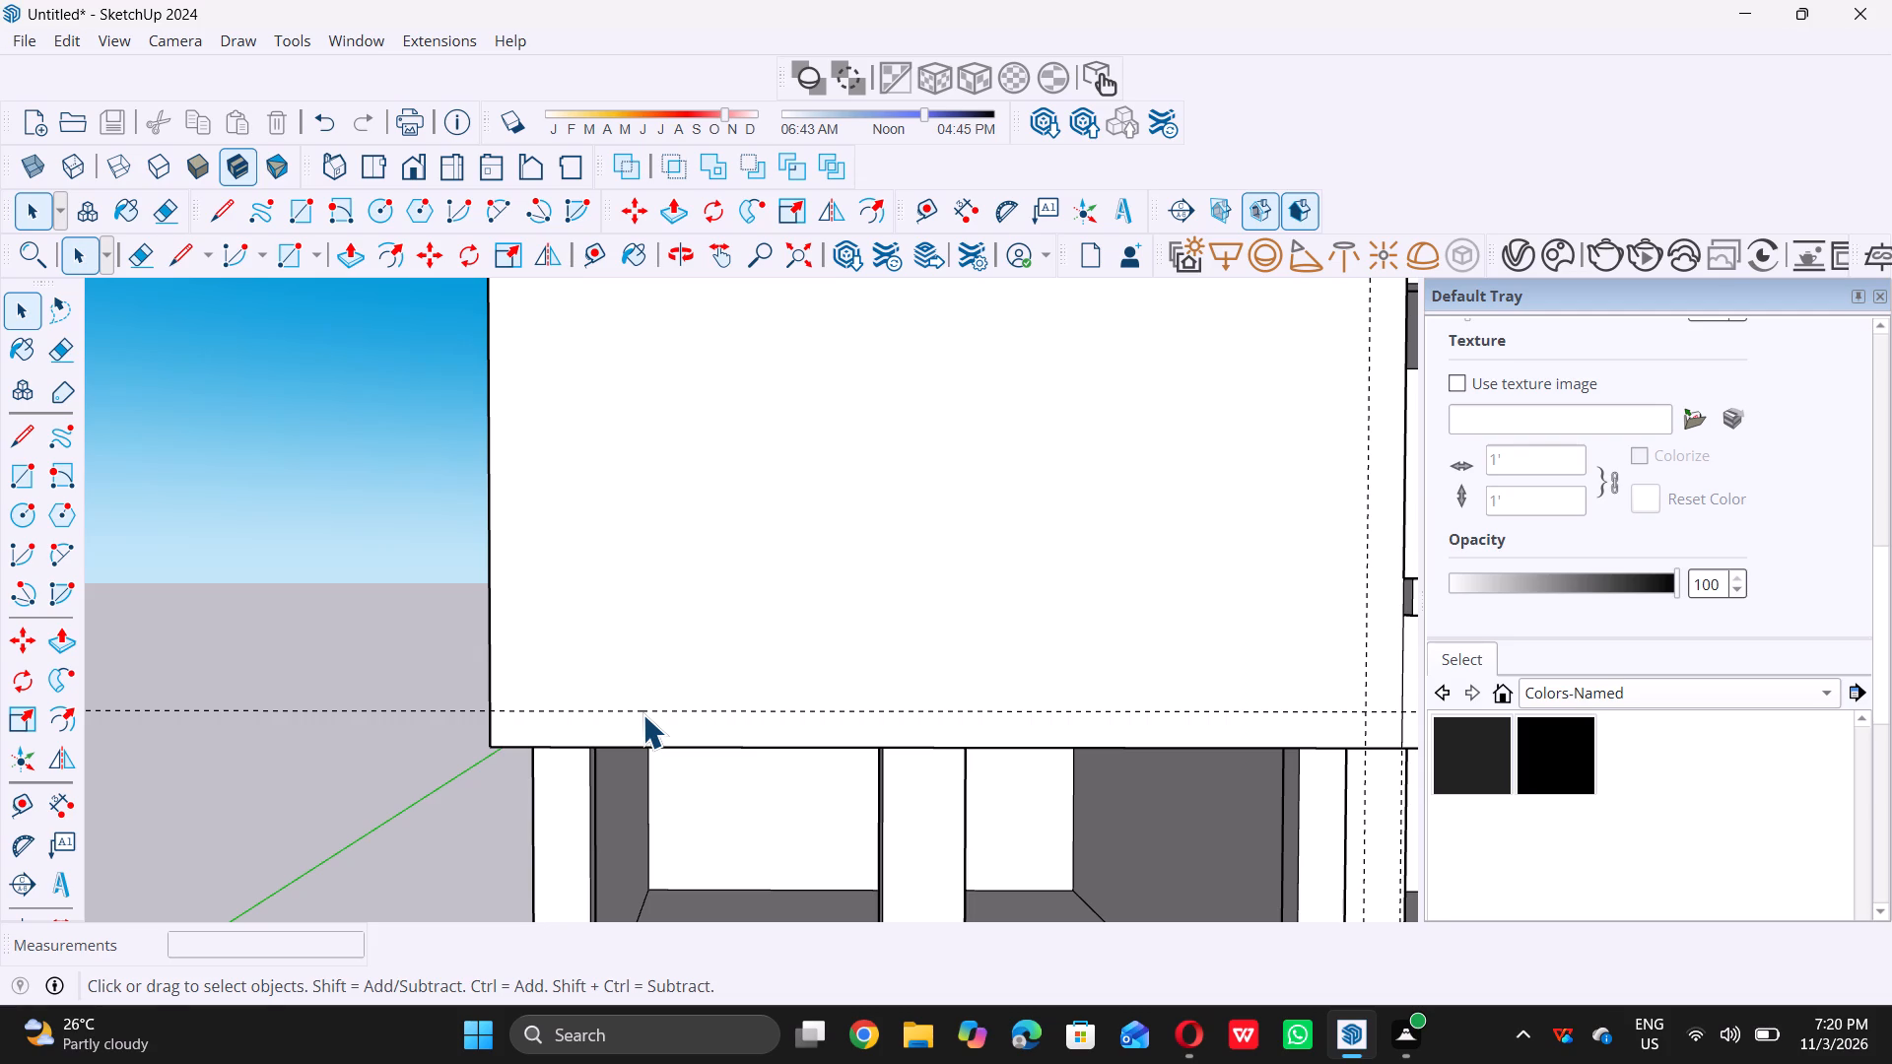
Draw a rectangle about 18' 1" by 25' 3 1/2" from the wall's outer edge at the upper guide to the lower guides' intersection.
{"action": "scroll", "coordinate": [642, 714], "scroll_direction": "down", "scroll_amount": 14}
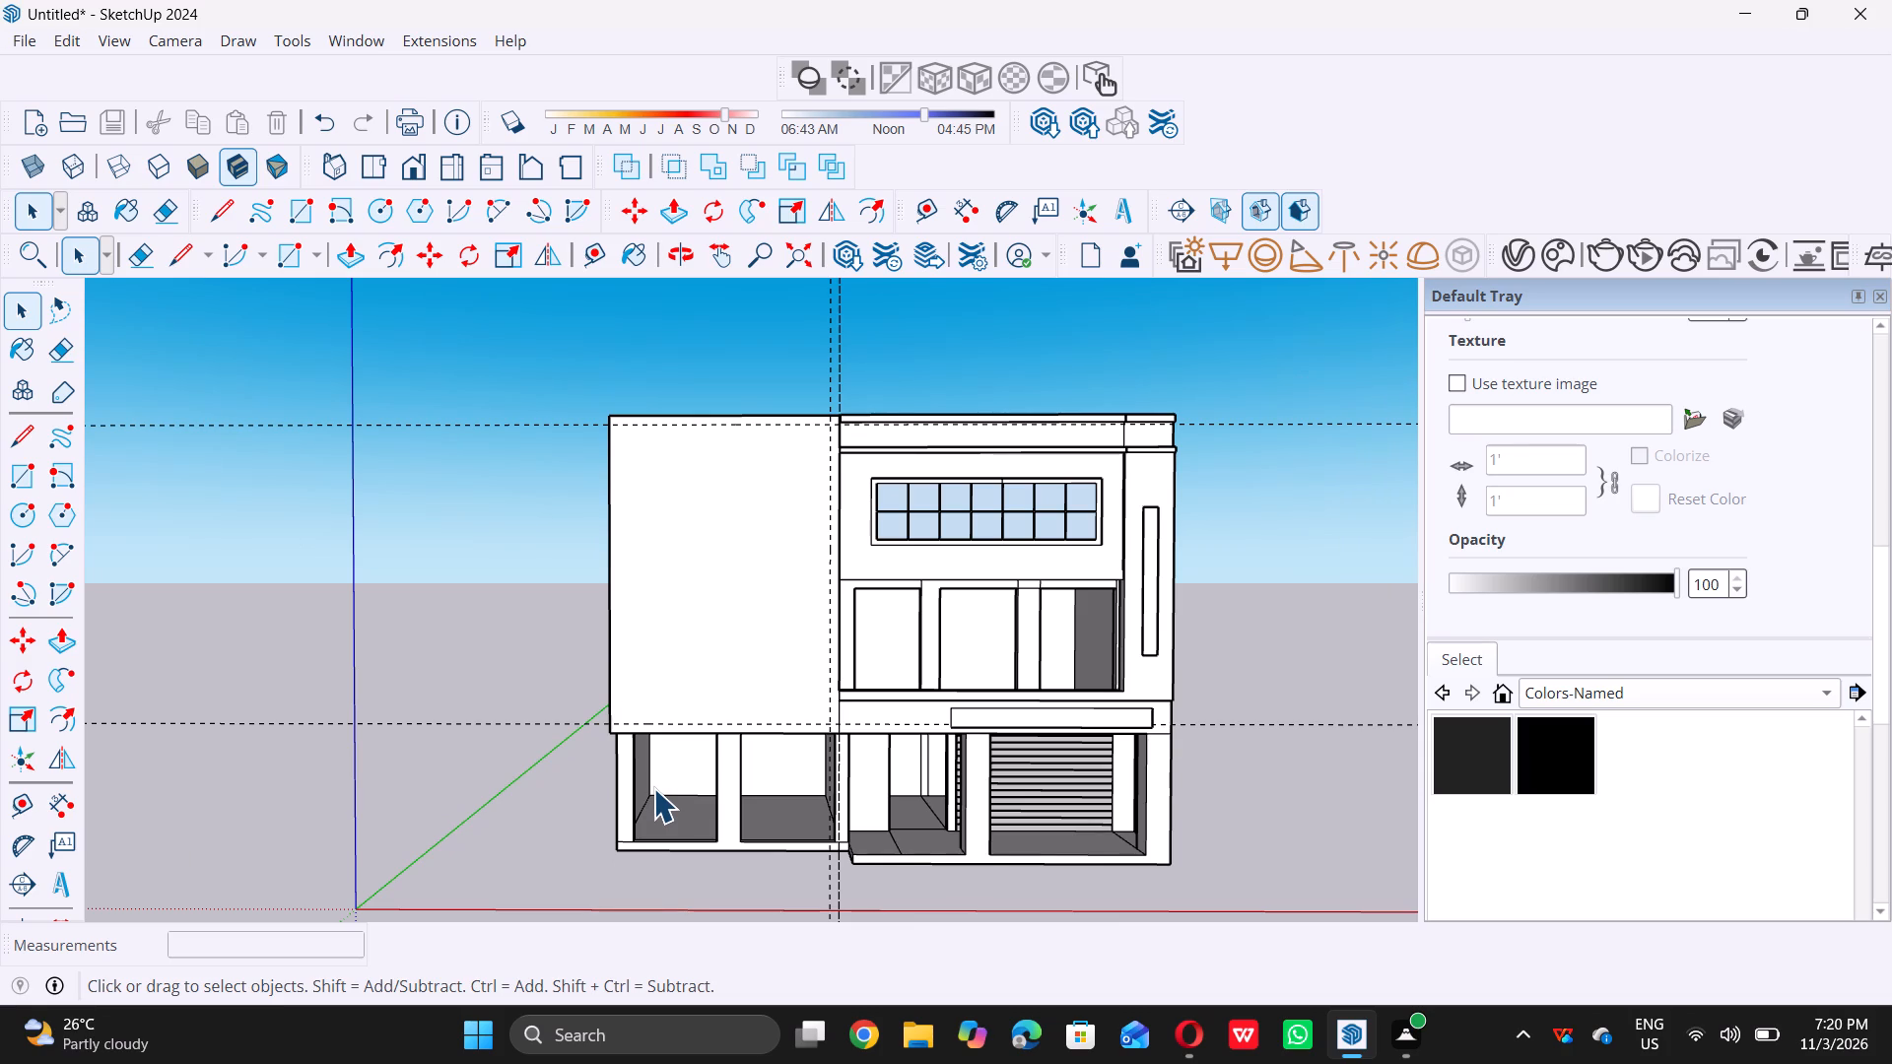
{"action": "key", "text": "space"}
{"action": "scroll", "coordinate": [753, 499], "scroll_direction": "up", "scroll_amount": 2}
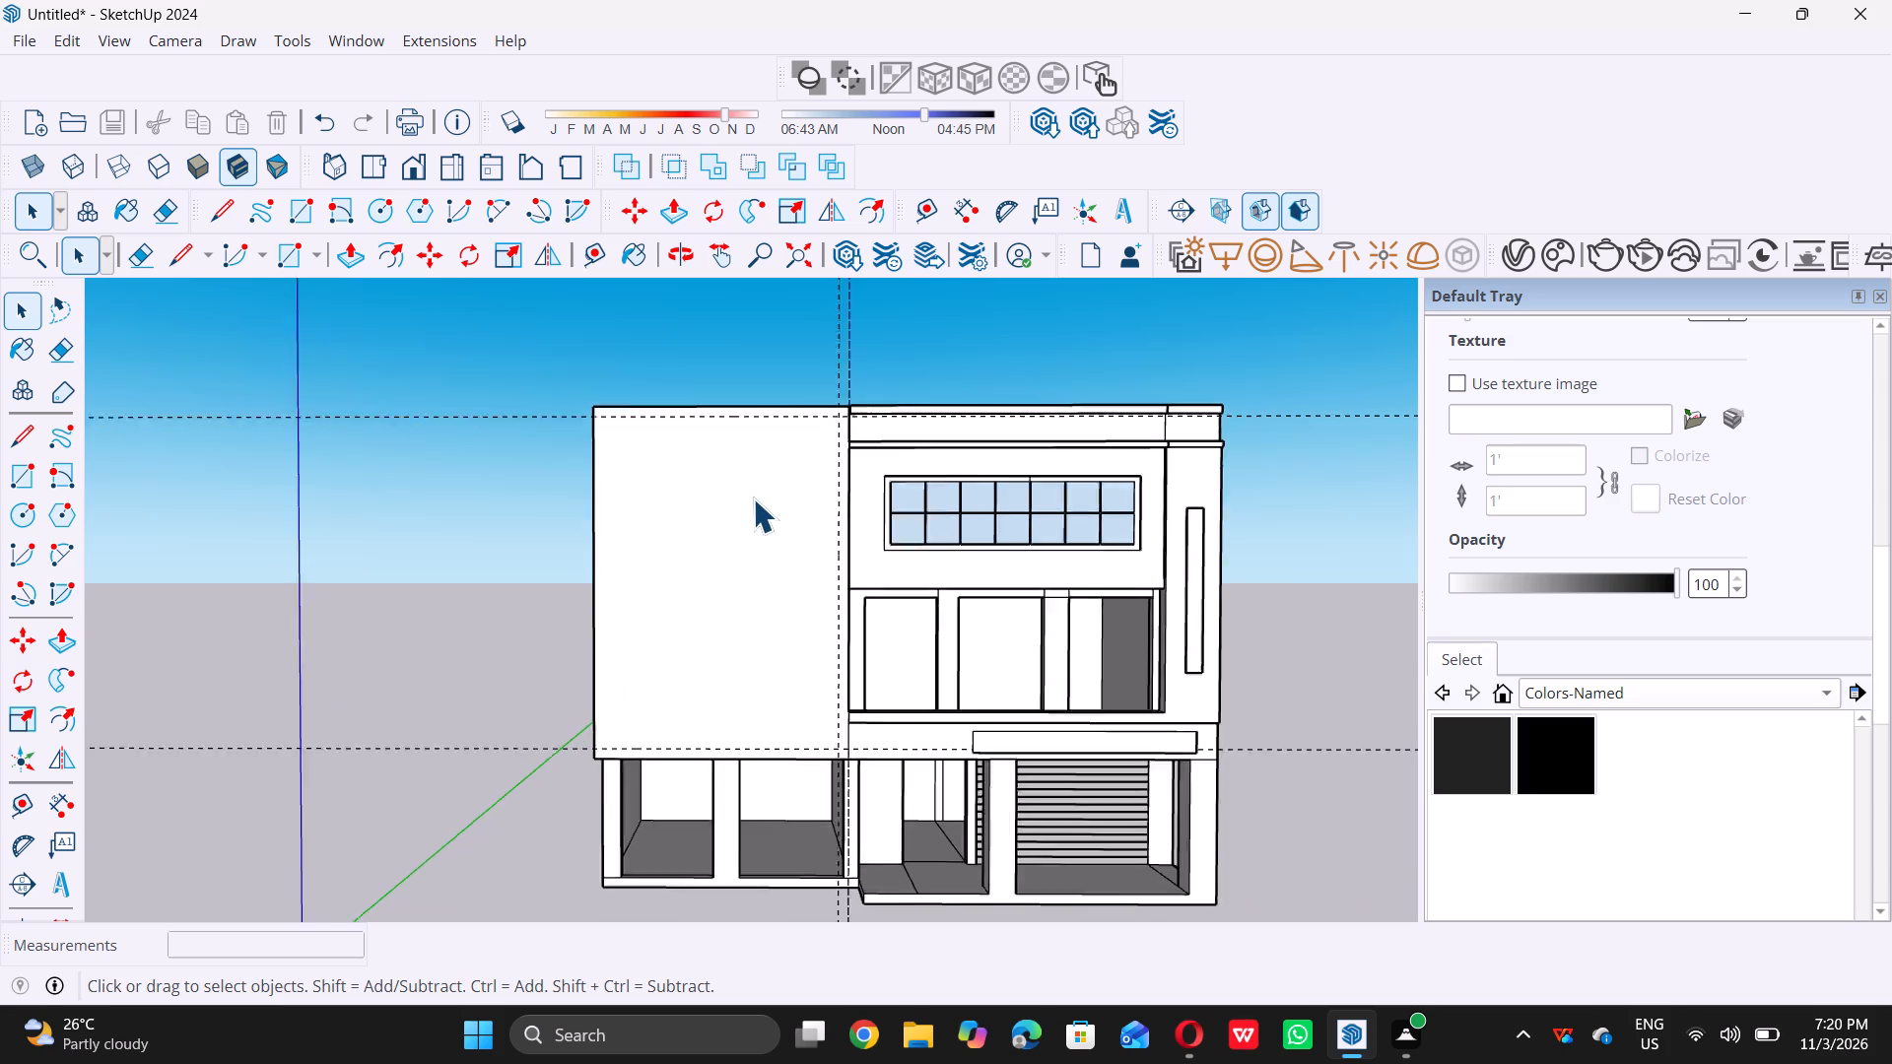
{"action": "scroll", "coordinate": [753, 499], "scroll_direction": "up", "scroll_amount": 5}
{"action": "key", "text": "r"}
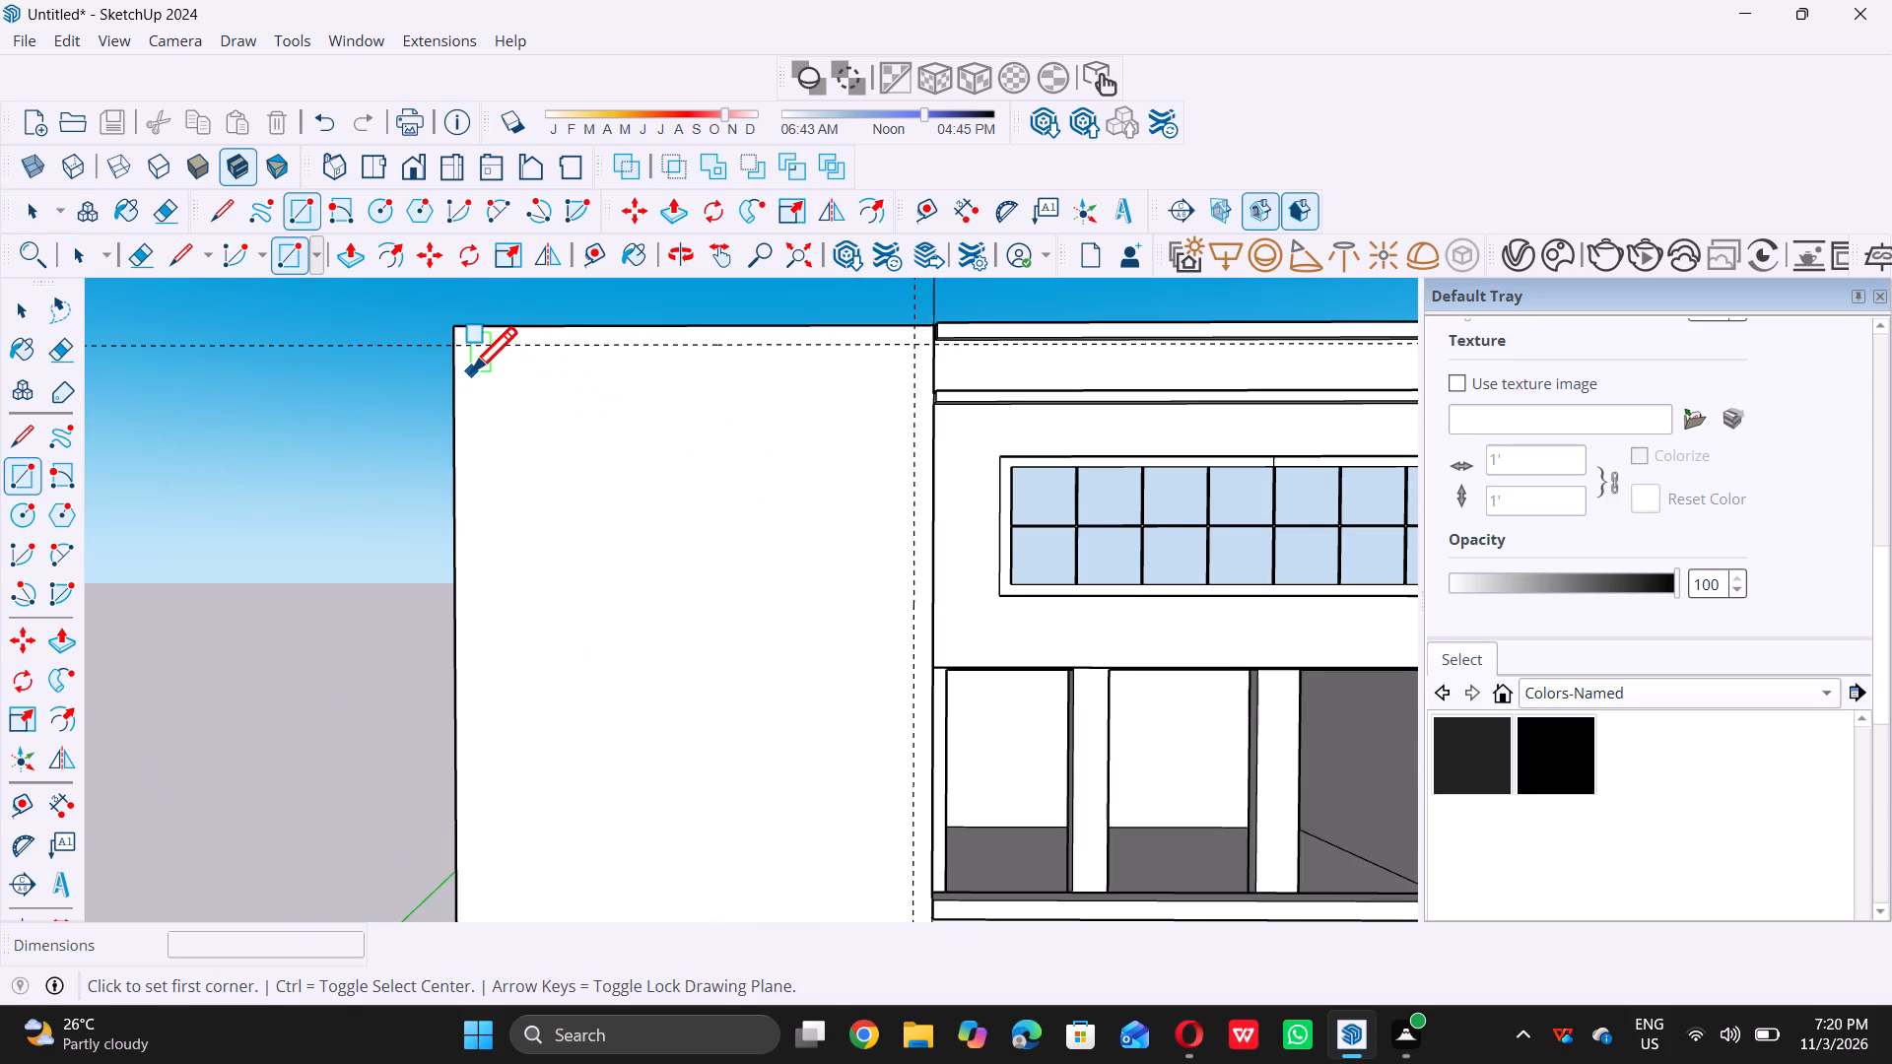
{"action": "scroll", "coordinate": [470, 369], "scroll_direction": "up", "scroll_amount": 3}
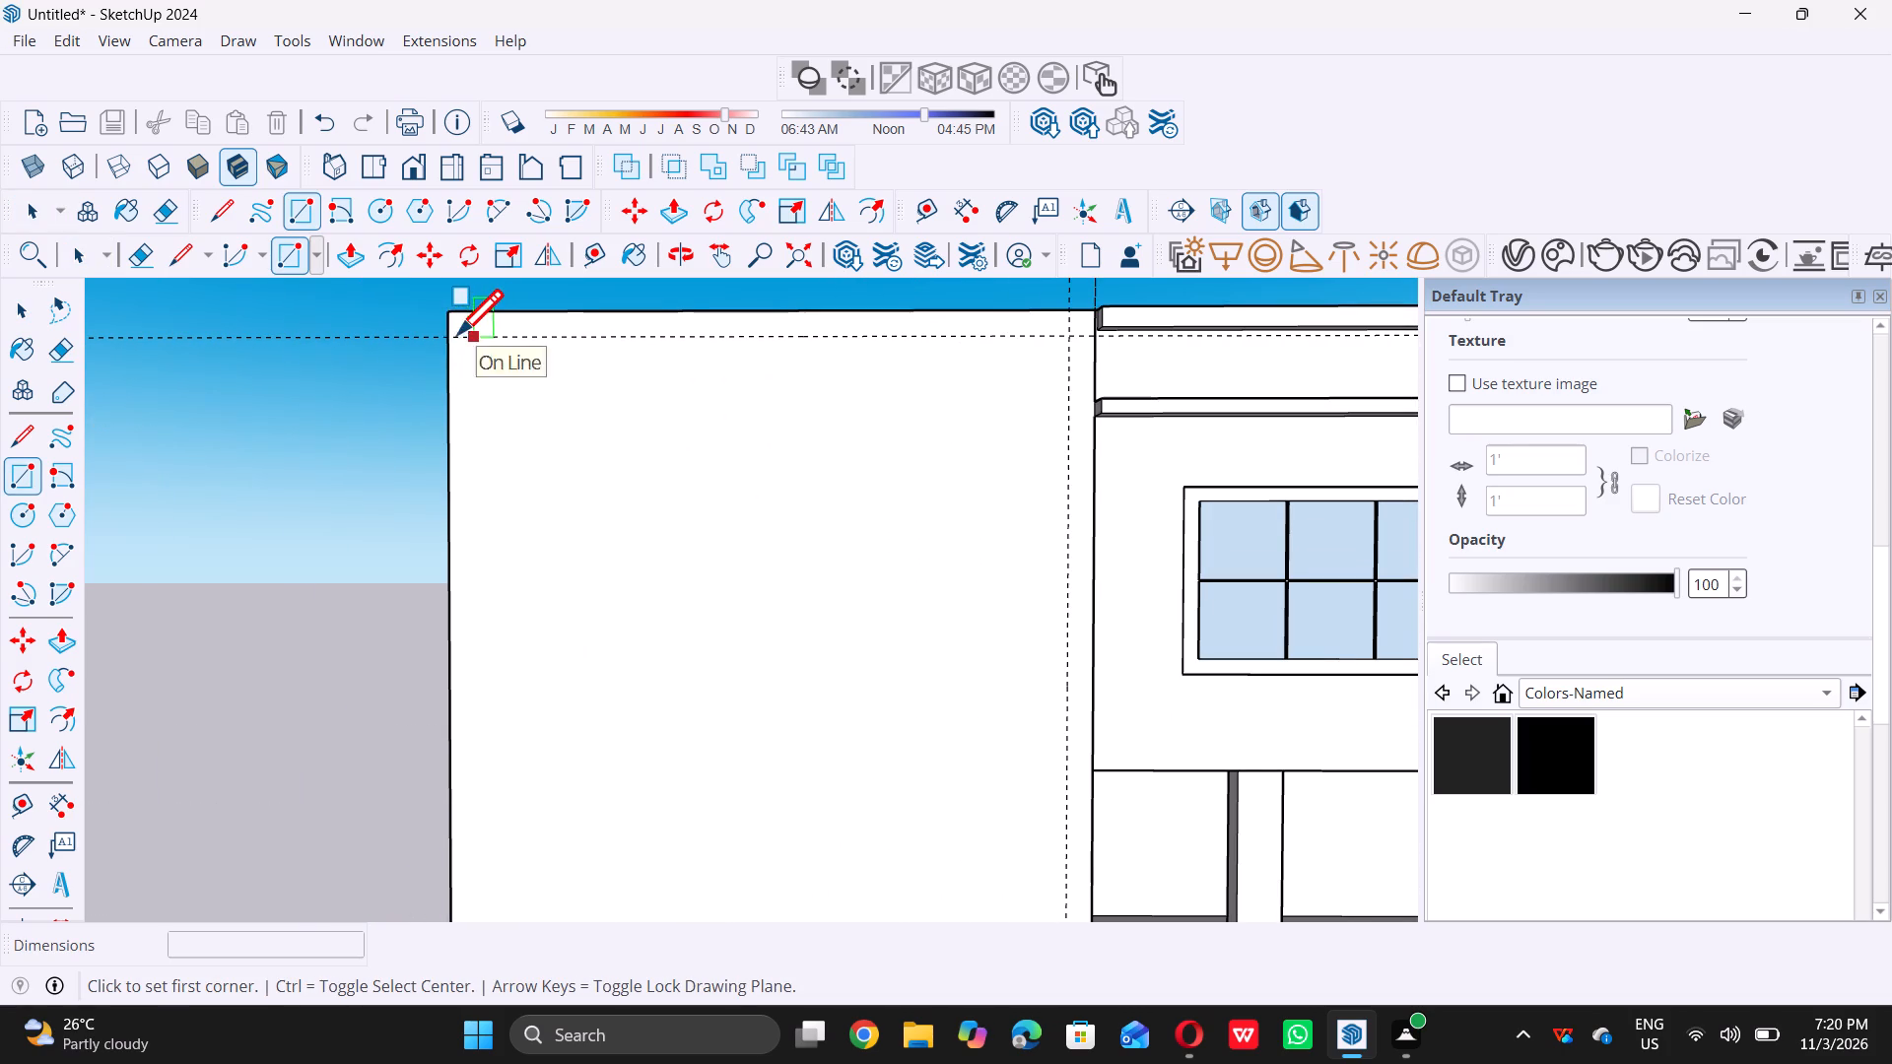
{"action": "left_click", "coordinate": [447, 337]}
{"action": "scroll", "coordinate": [445, 338], "scroll_direction": "down", "scroll_amount": 10}
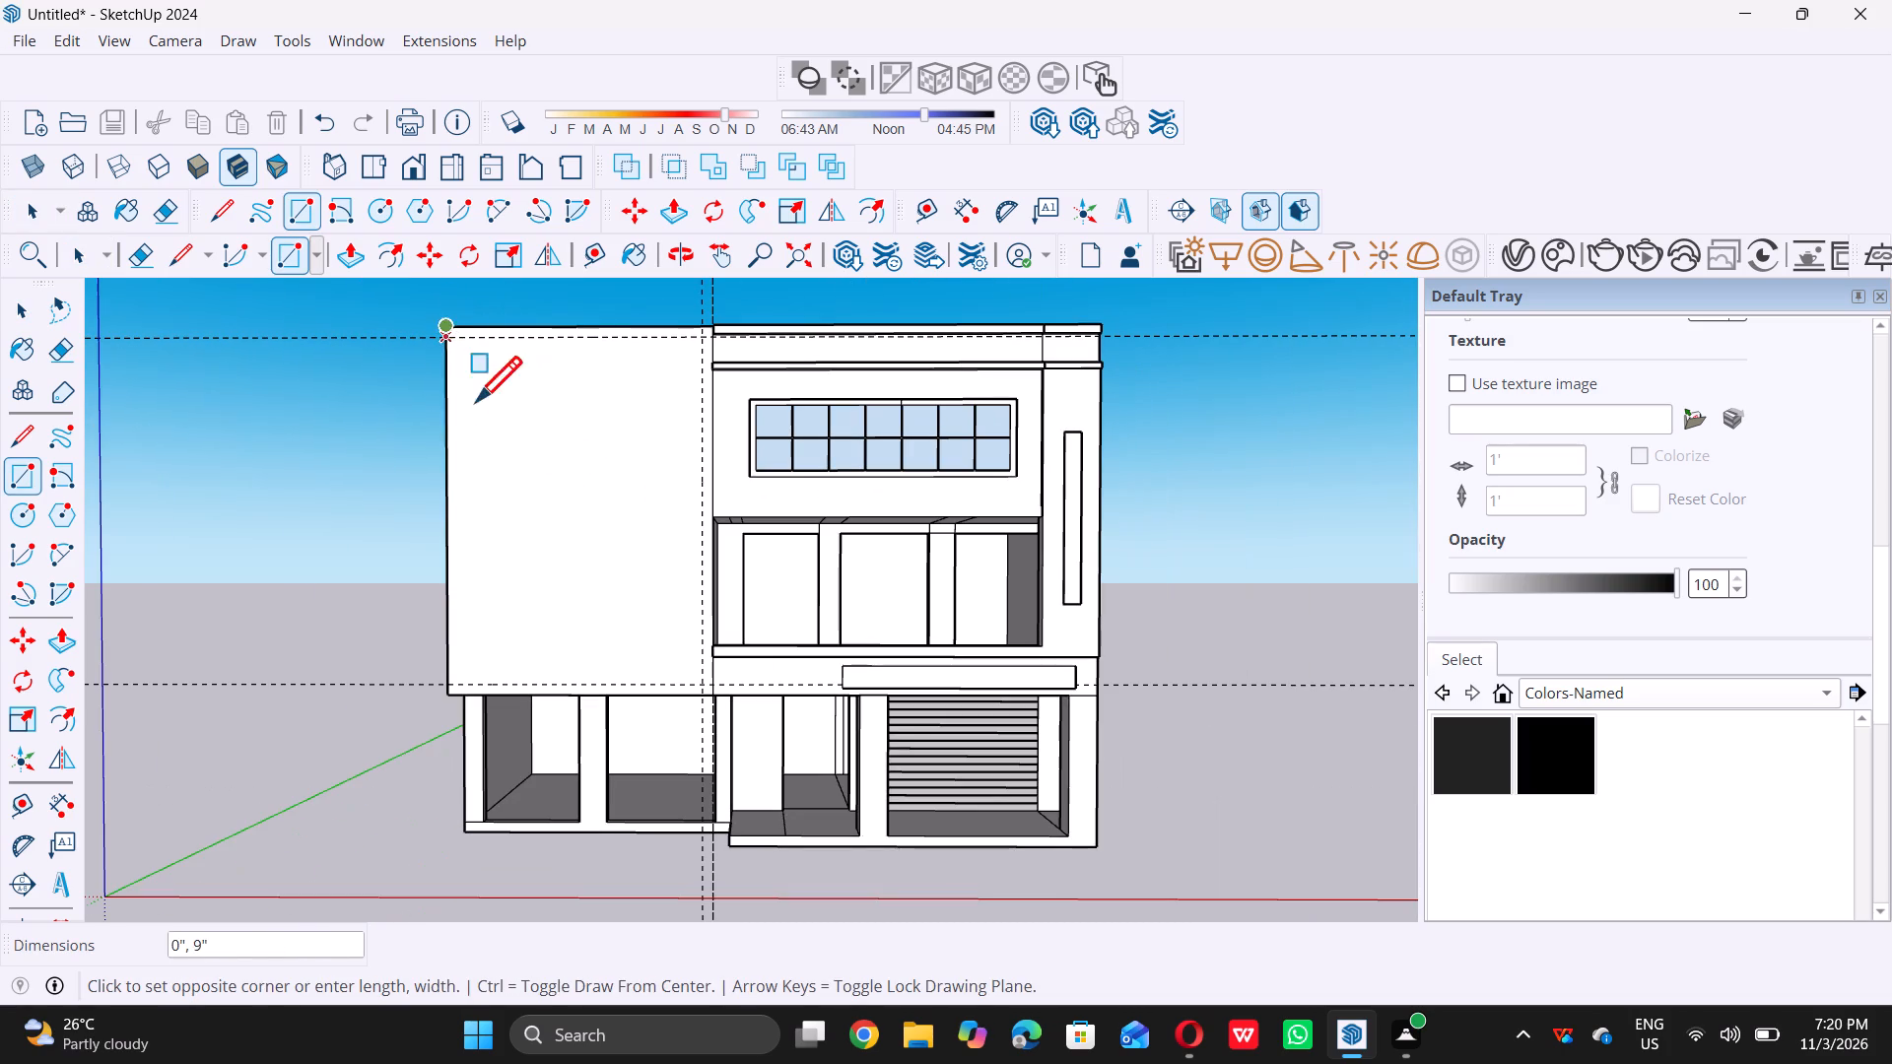
{"action": "scroll", "coordinate": [715, 696], "scroll_direction": "up", "scroll_amount": 5}
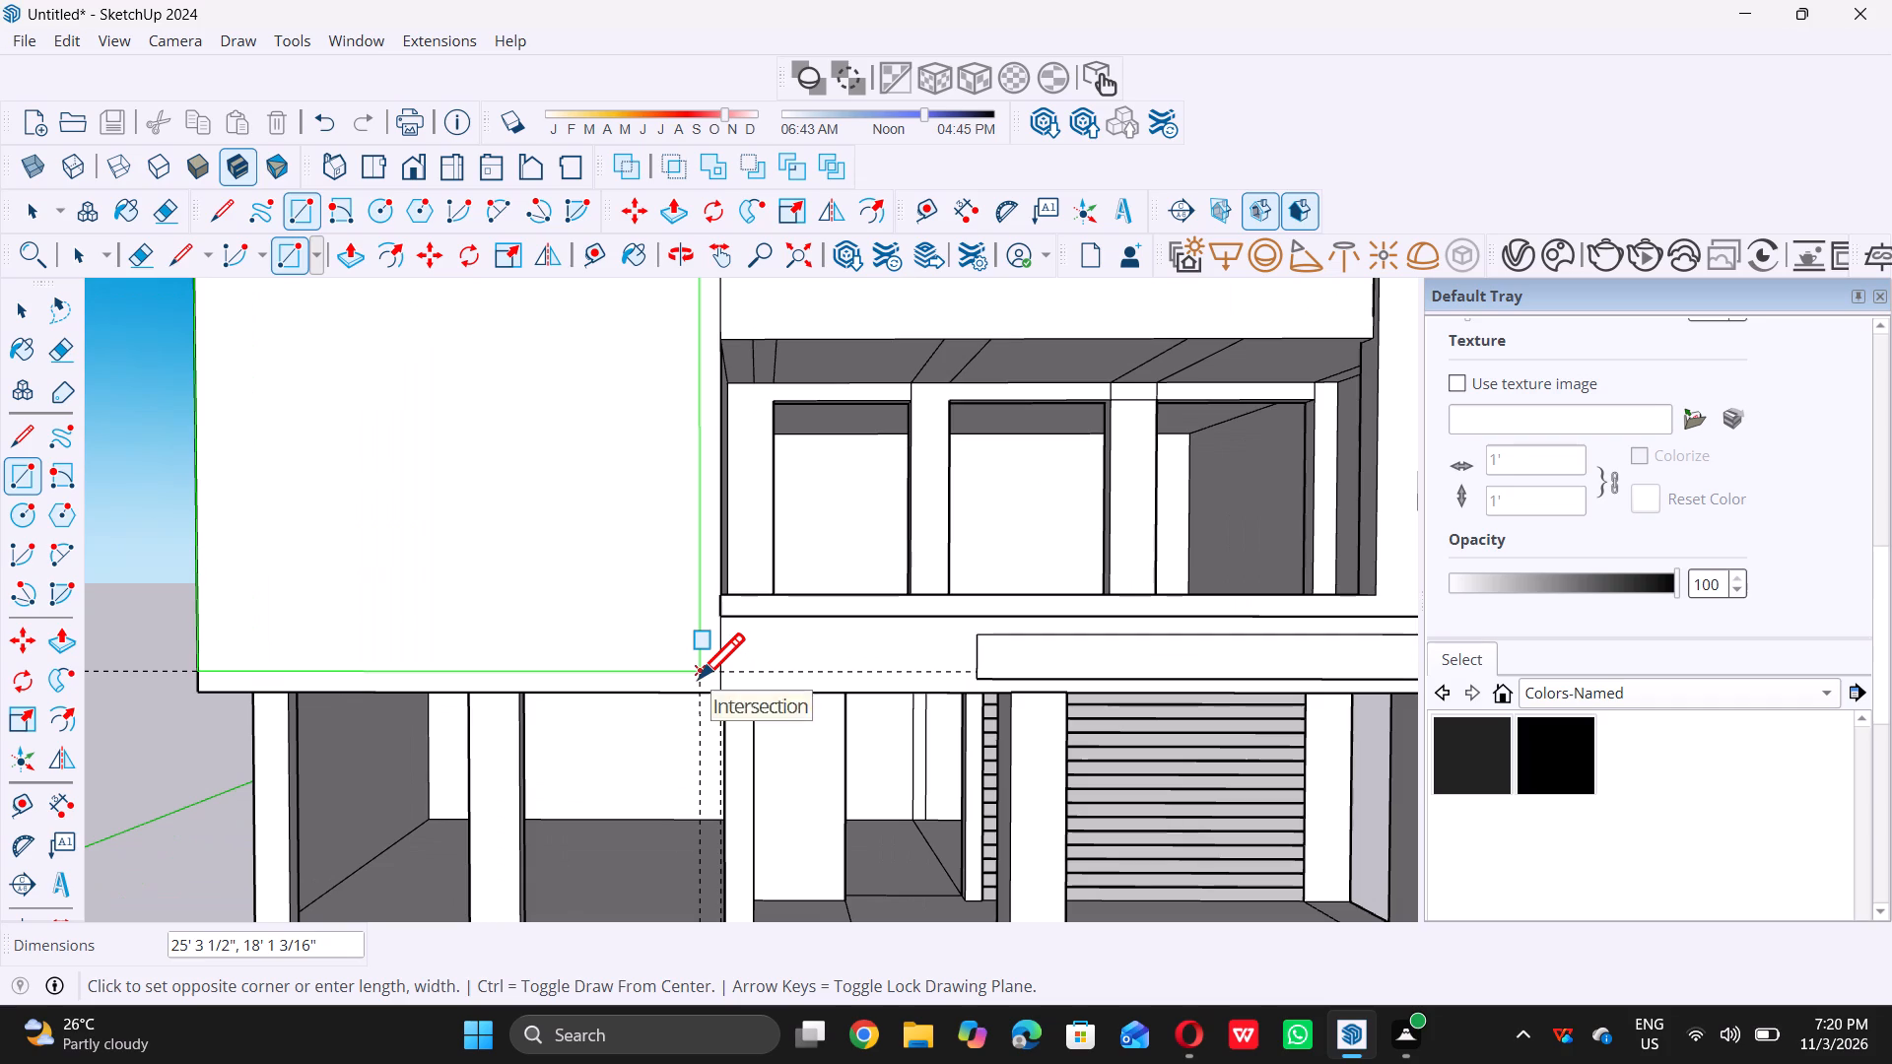
{"action": "left_click", "coordinate": [700, 674]}
{"action": "key", "text": "space"}
Delete all guides from the model.
{"action": "scroll", "coordinate": [701, 673], "scroll_direction": "down", "scroll_amount": 2}
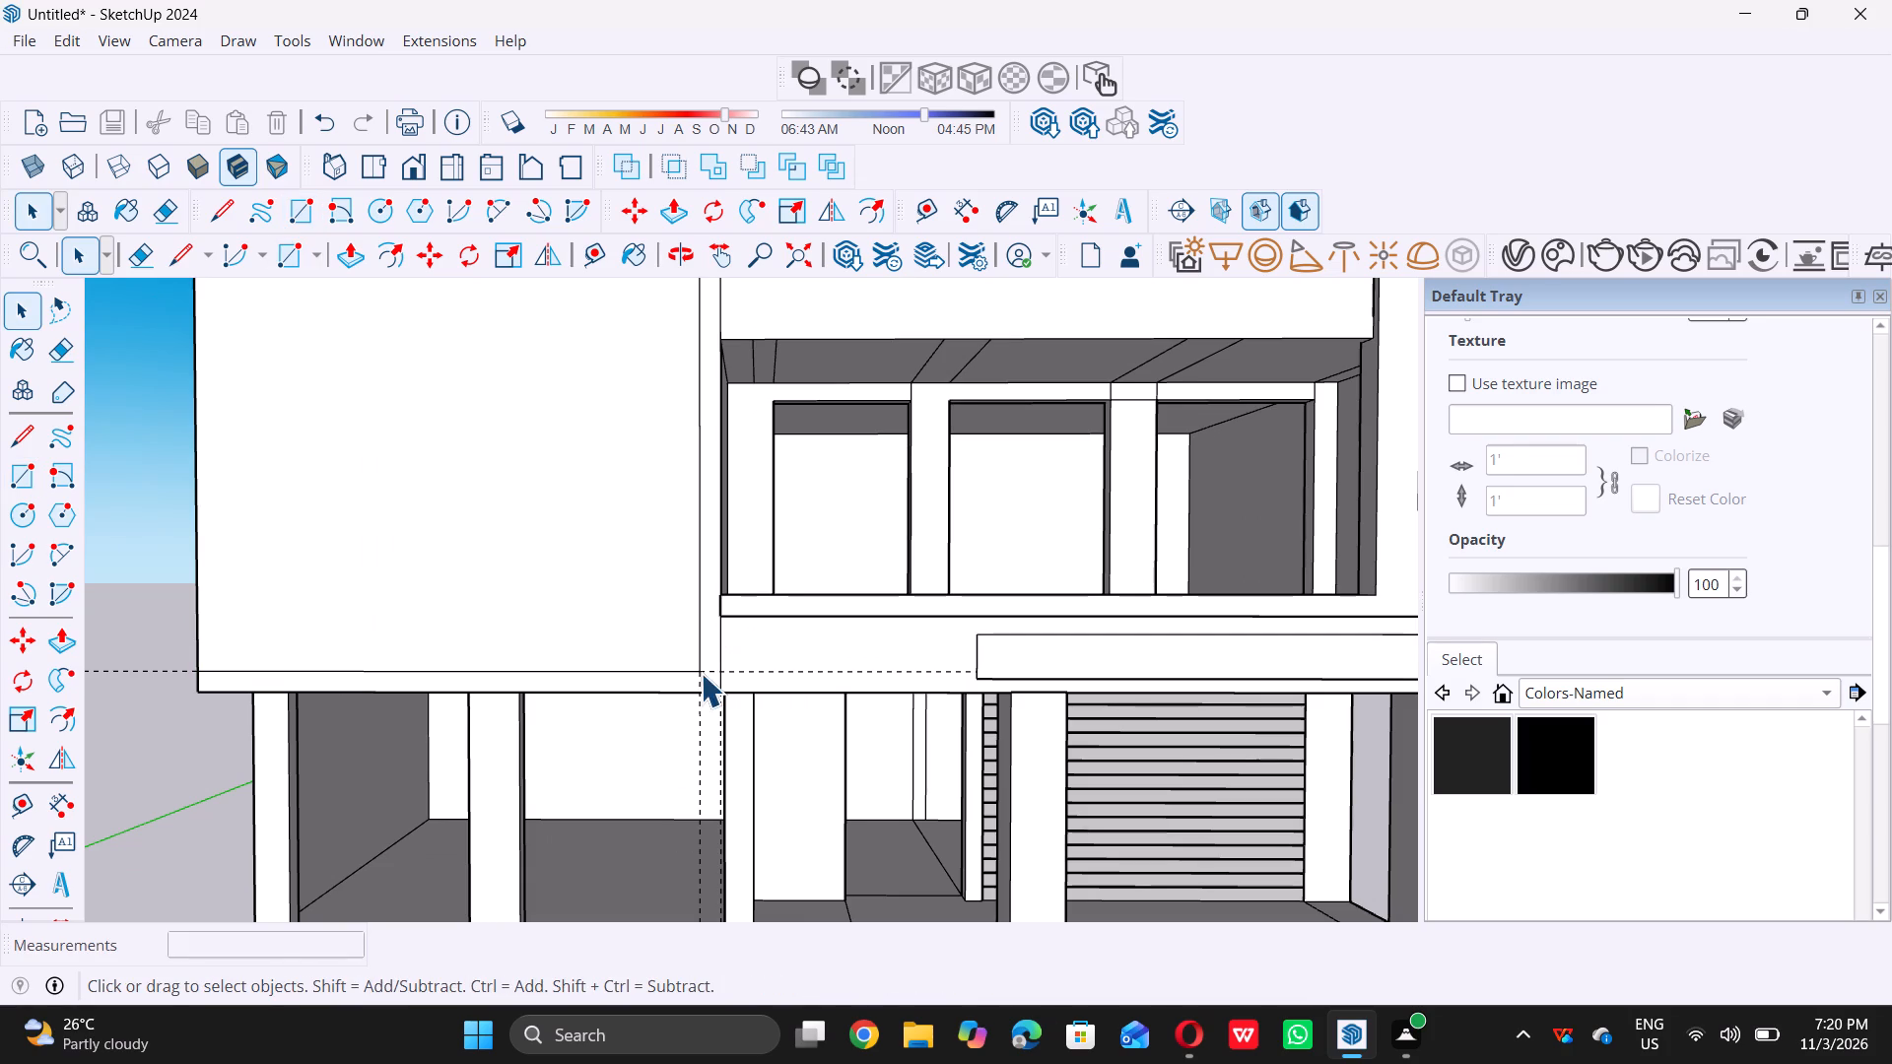
{"action": "scroll", "coordinate": [701, 673], "scroll_direction": "down", "scroll_amount": 10}
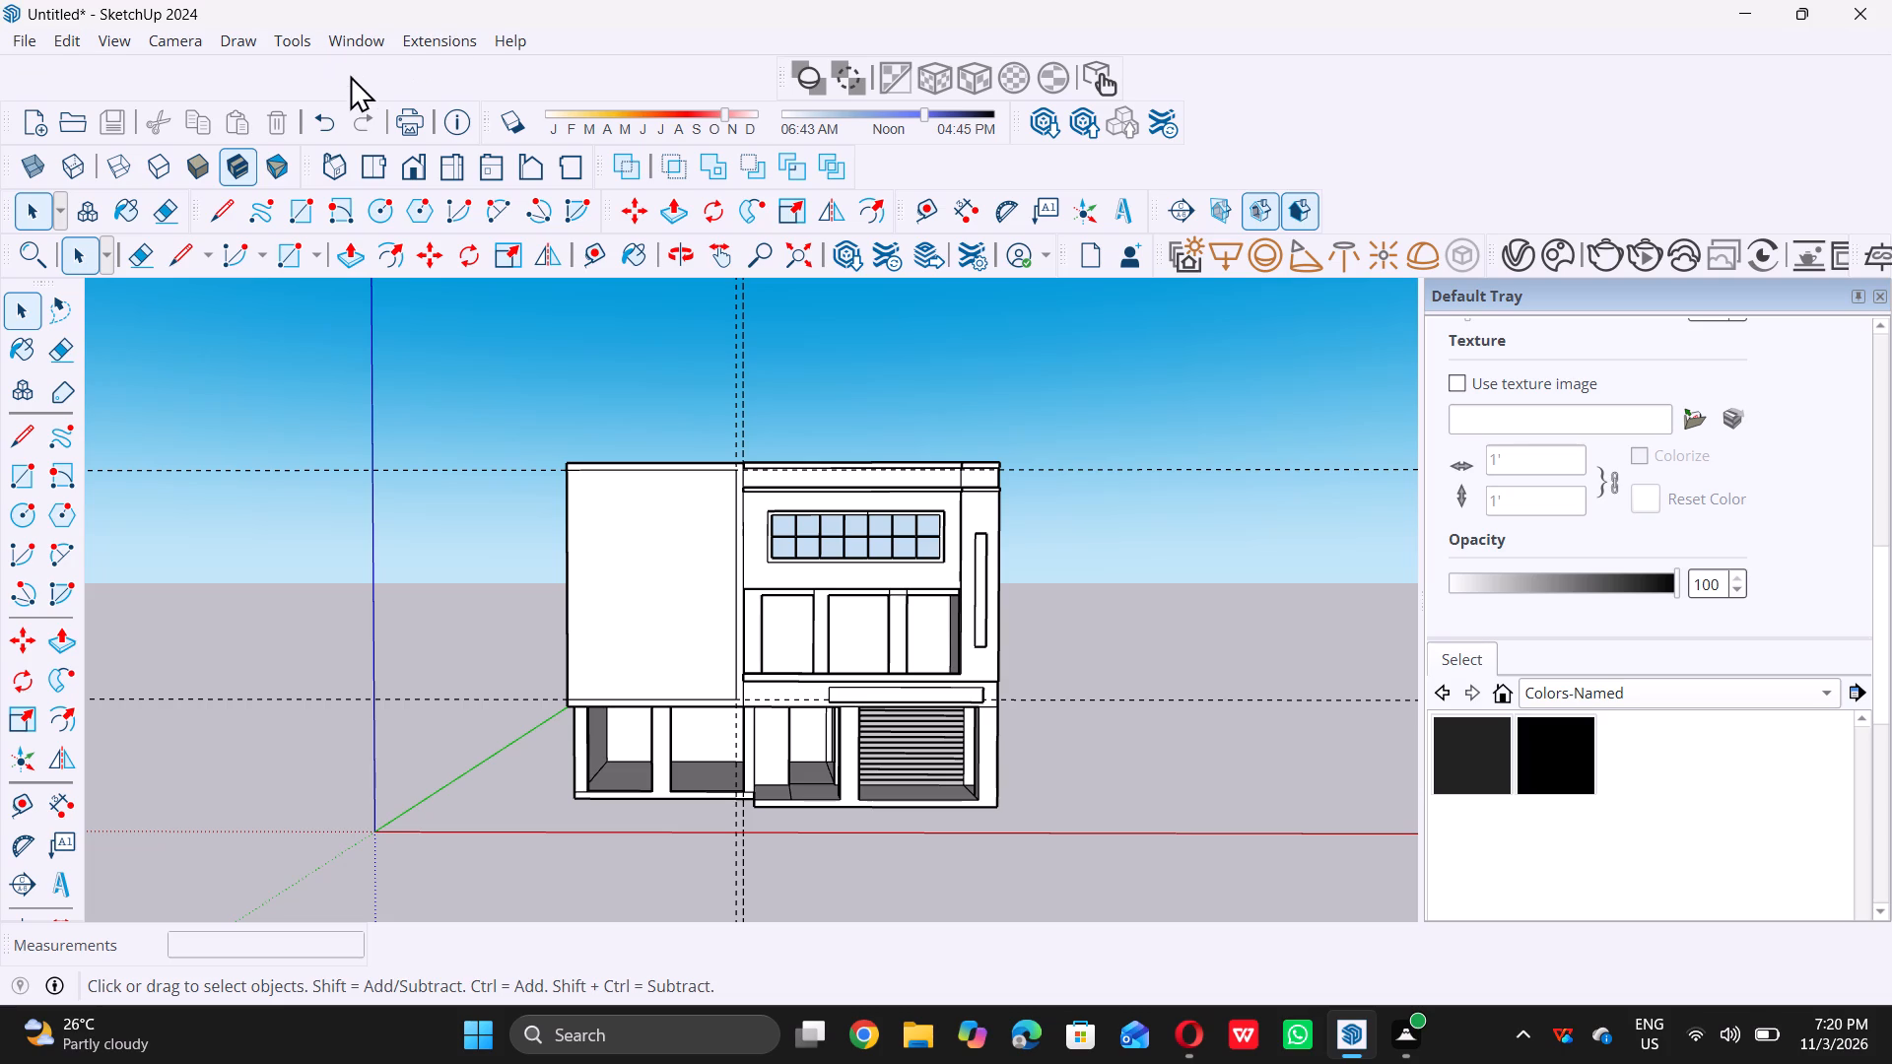
{"action": "scroll", "coordinate": [702, 701], "scroll_direction": "up", "scroll_amount": 6}
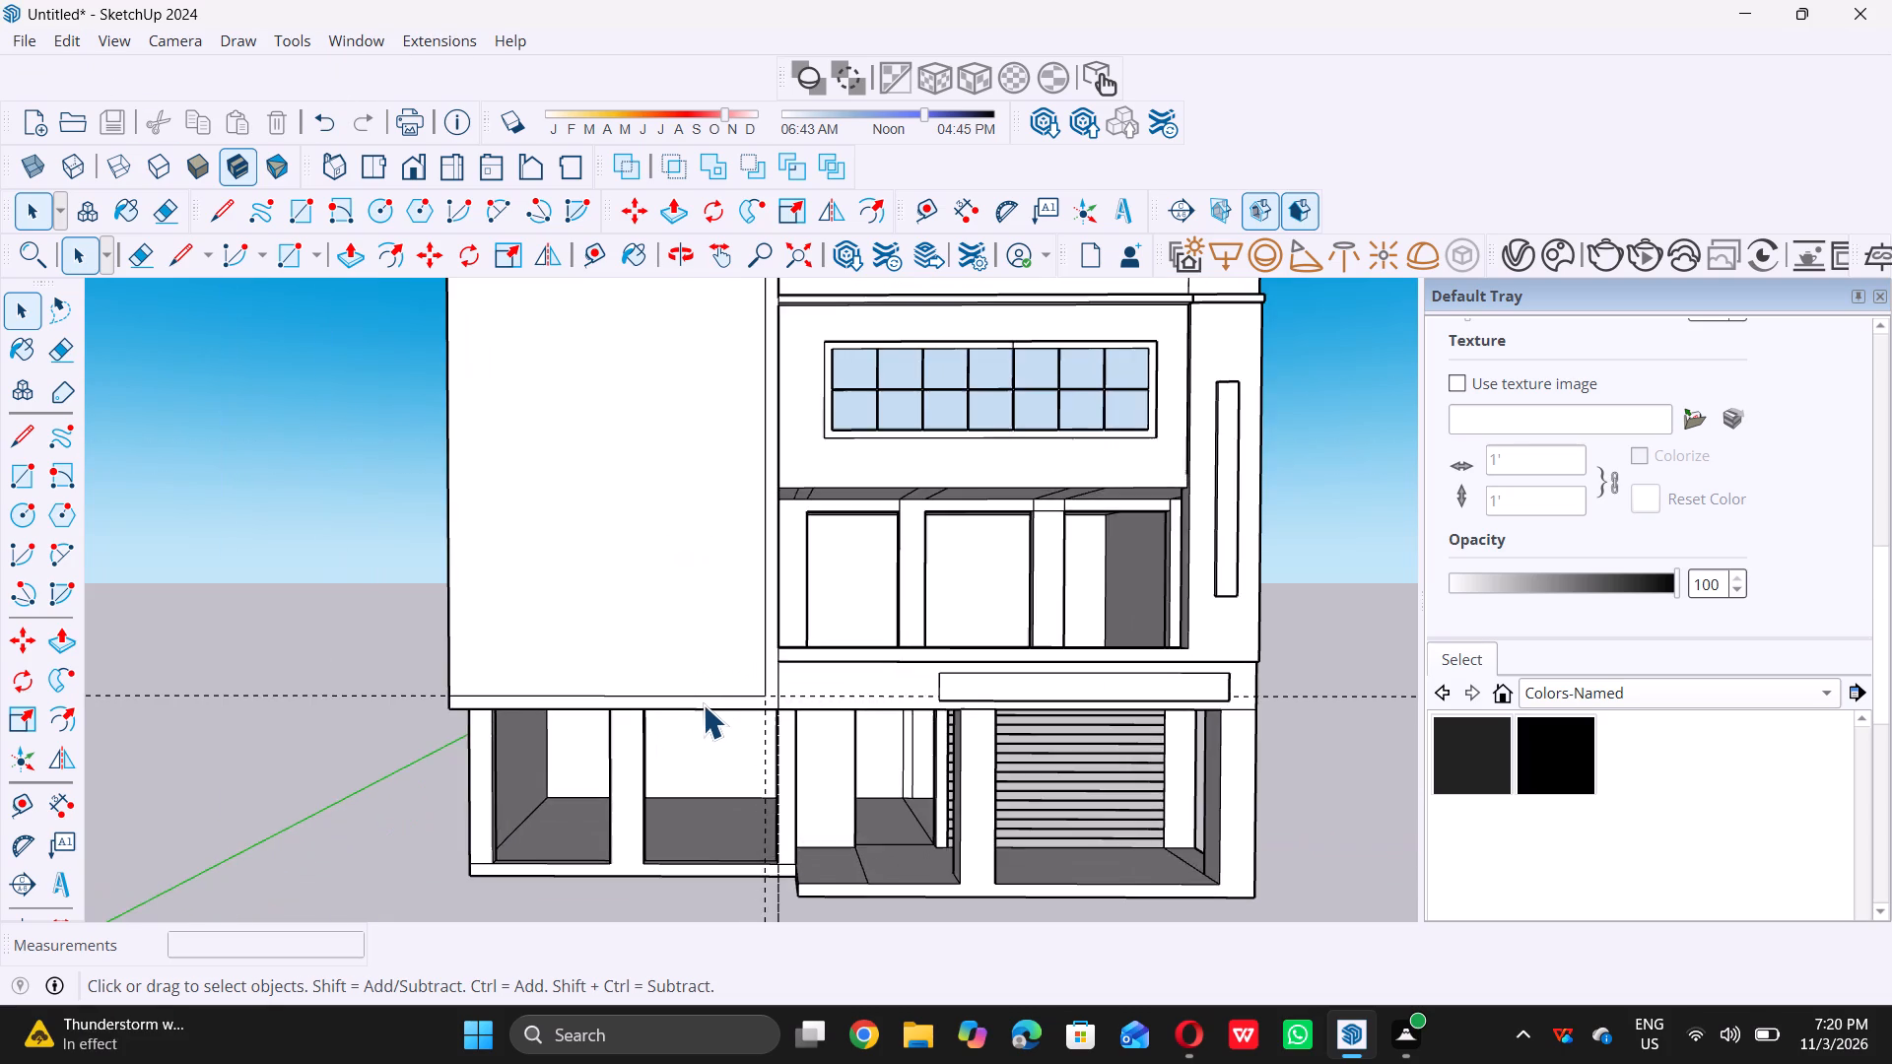
{"action": "scroll", "coordinate": [704, 704], "scroll_direction": "up", "scroll_amount": 4}
{"action": "scroll", "coordinate": [705, 704], "scroll_direction": "down", "scroll_amount": 14}
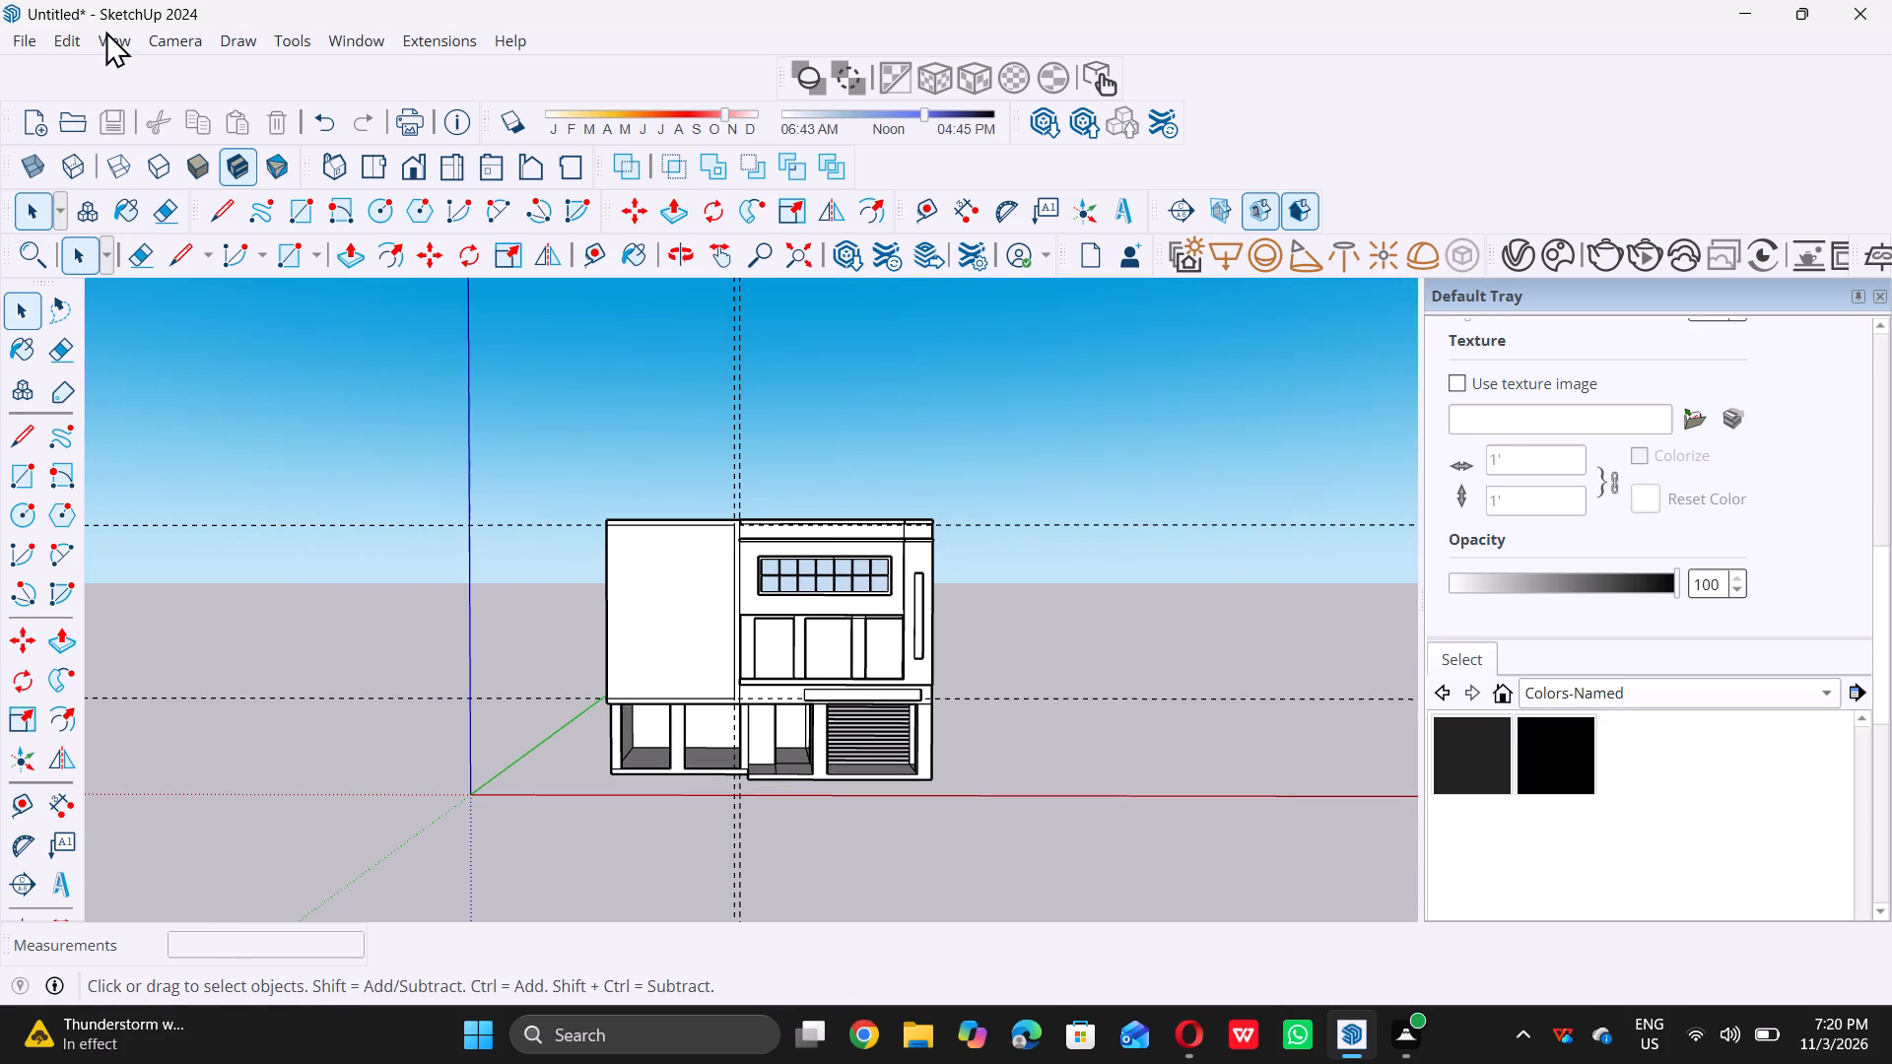
{"action": "left_click", "coordinate": [67, 42]}
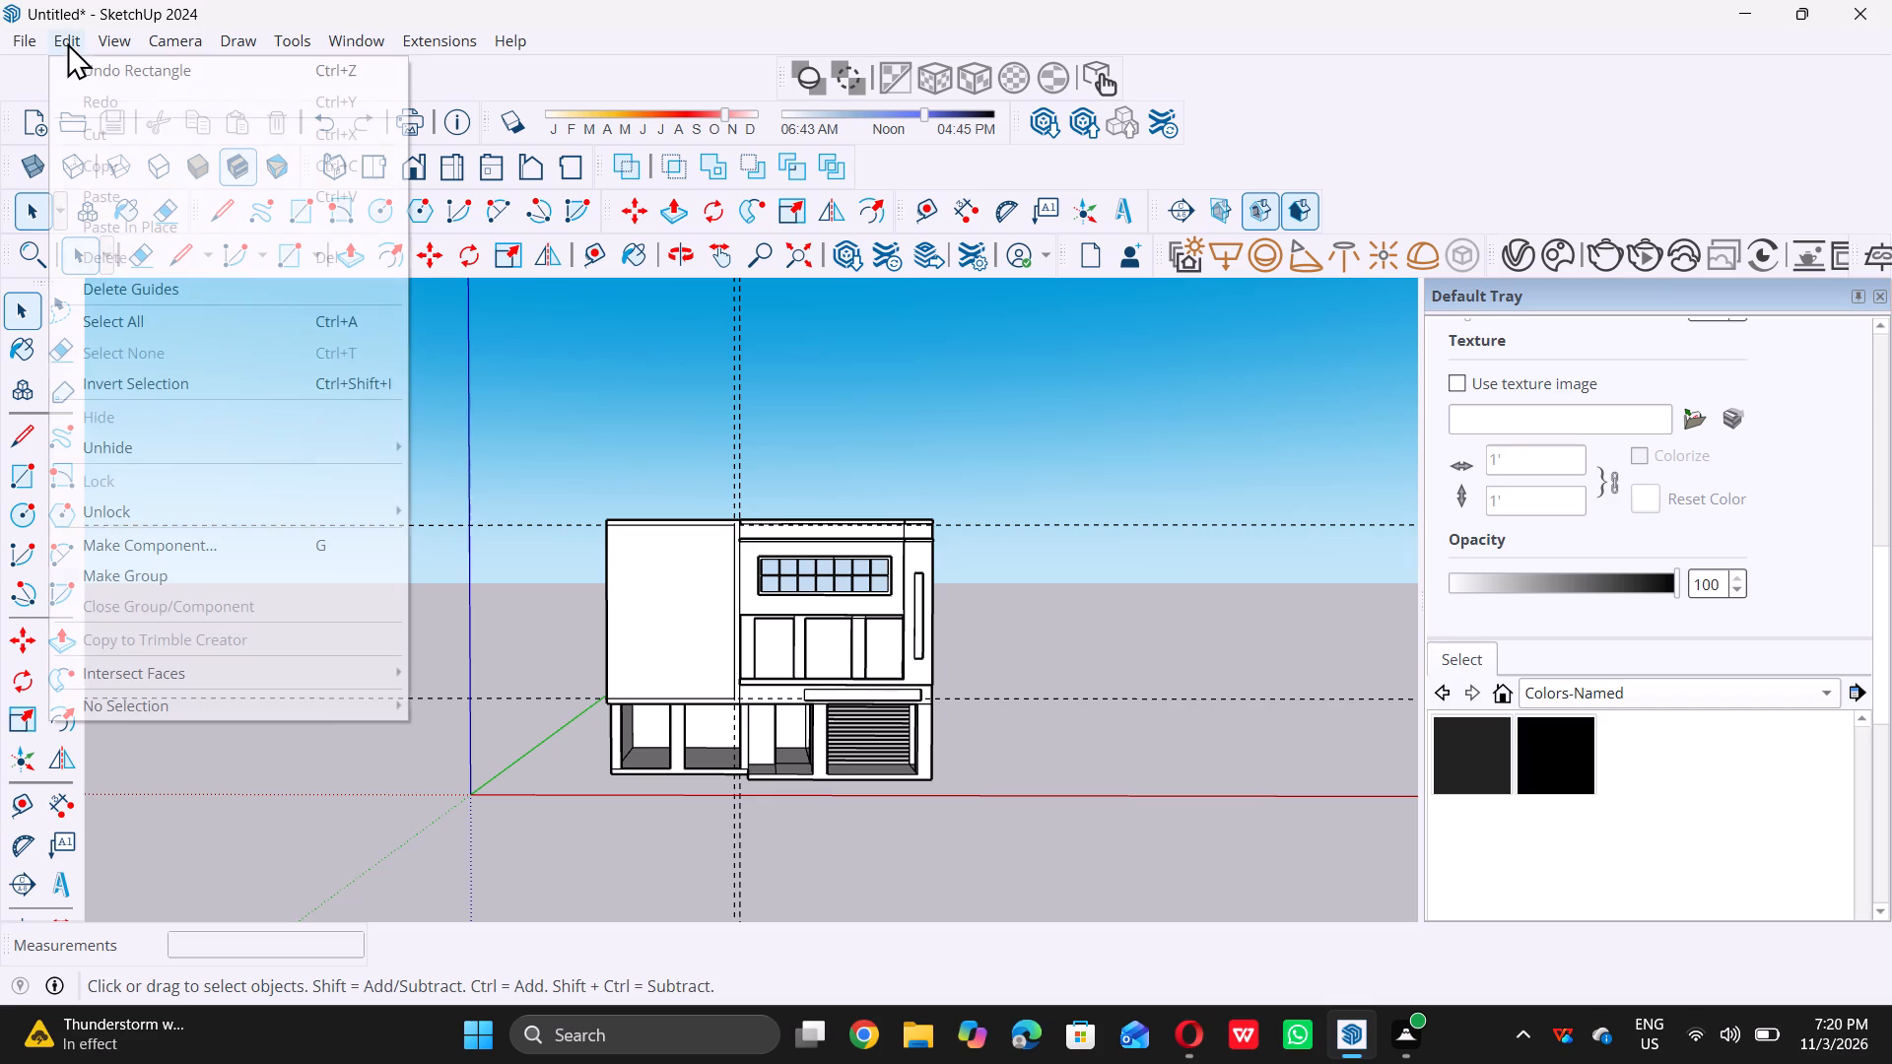
{"action": "left_click", "coordinate": [113, 295]}
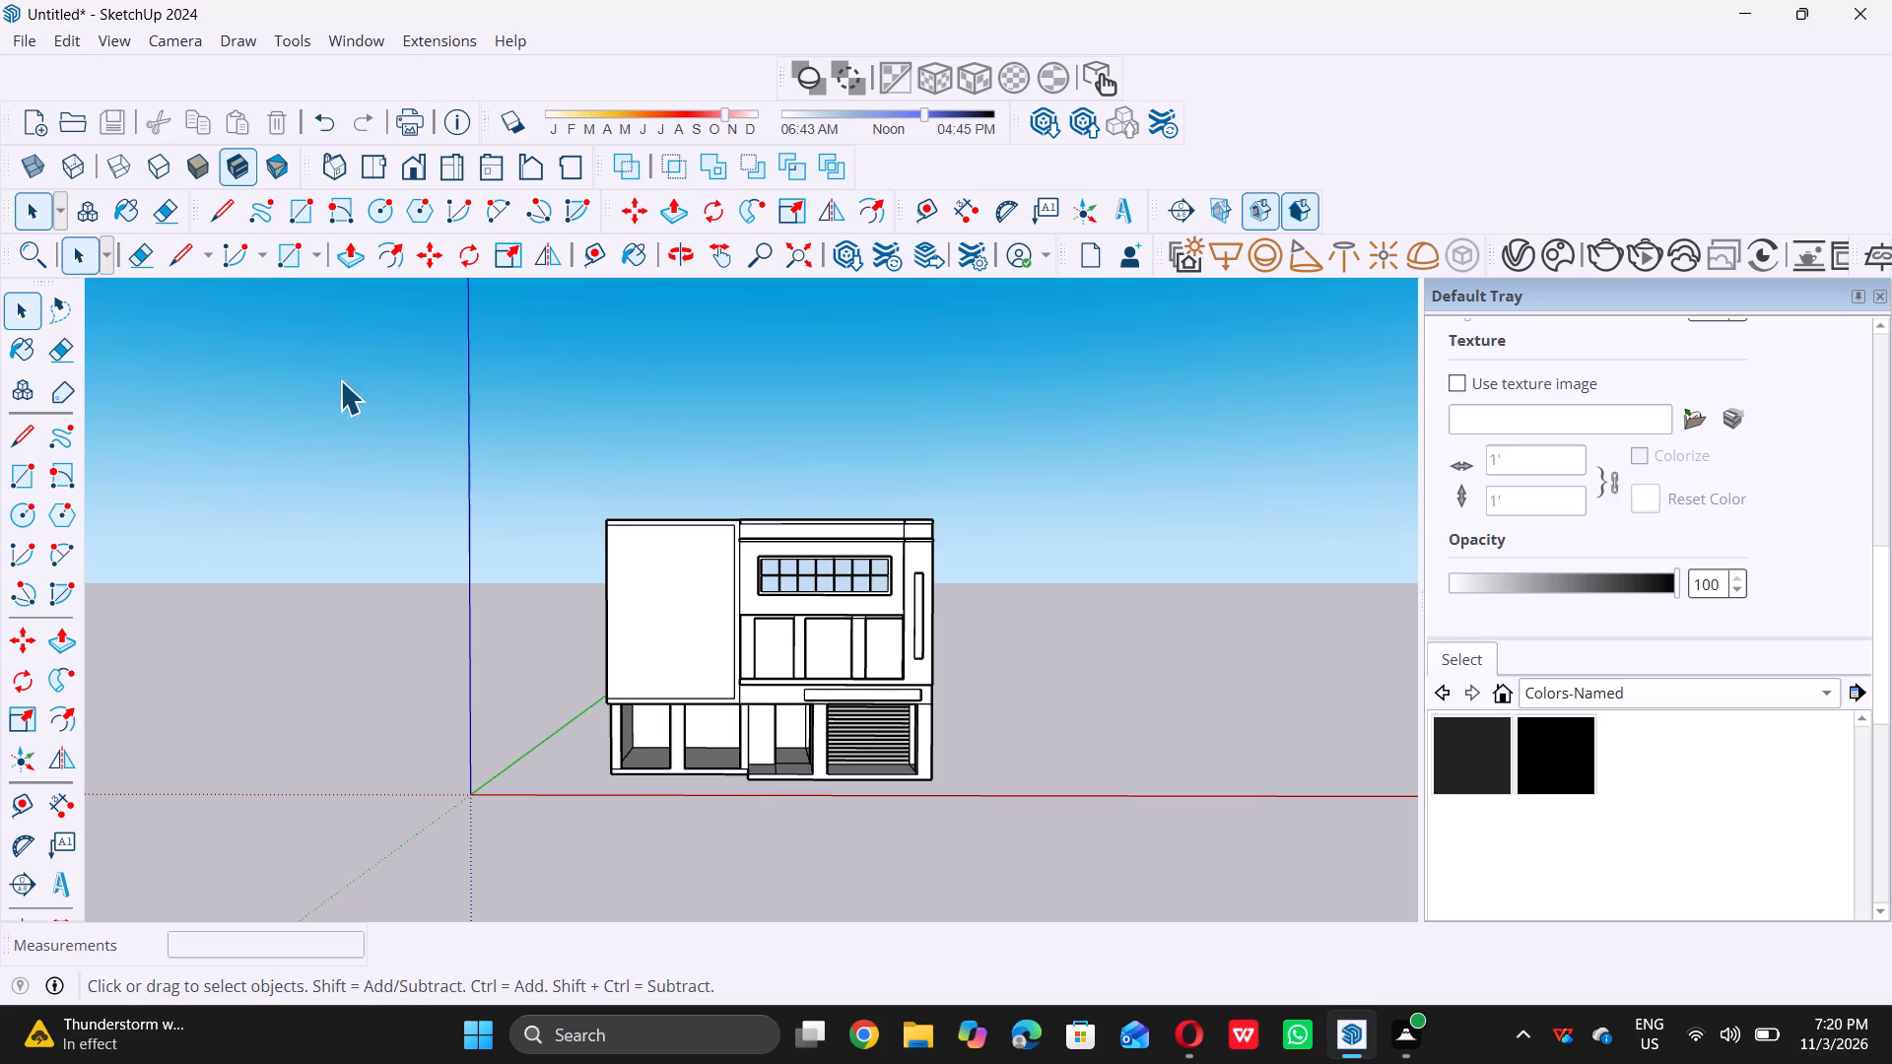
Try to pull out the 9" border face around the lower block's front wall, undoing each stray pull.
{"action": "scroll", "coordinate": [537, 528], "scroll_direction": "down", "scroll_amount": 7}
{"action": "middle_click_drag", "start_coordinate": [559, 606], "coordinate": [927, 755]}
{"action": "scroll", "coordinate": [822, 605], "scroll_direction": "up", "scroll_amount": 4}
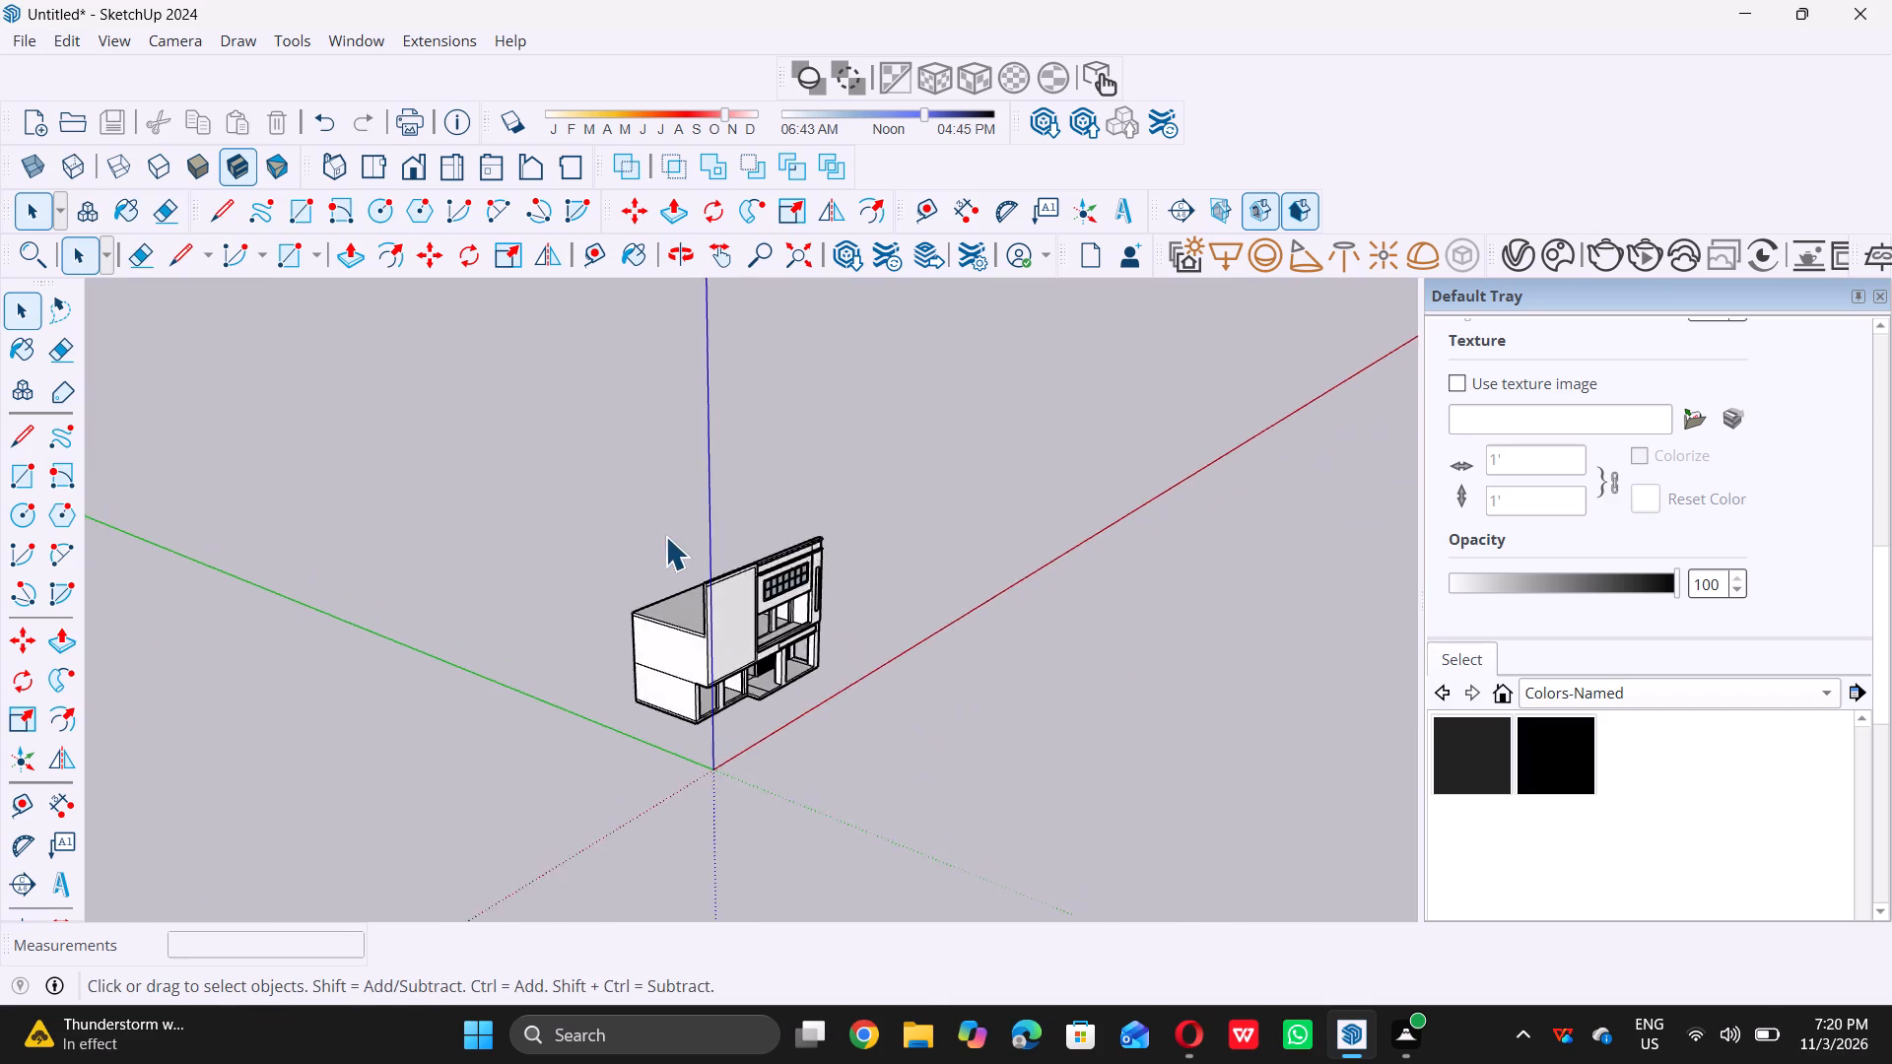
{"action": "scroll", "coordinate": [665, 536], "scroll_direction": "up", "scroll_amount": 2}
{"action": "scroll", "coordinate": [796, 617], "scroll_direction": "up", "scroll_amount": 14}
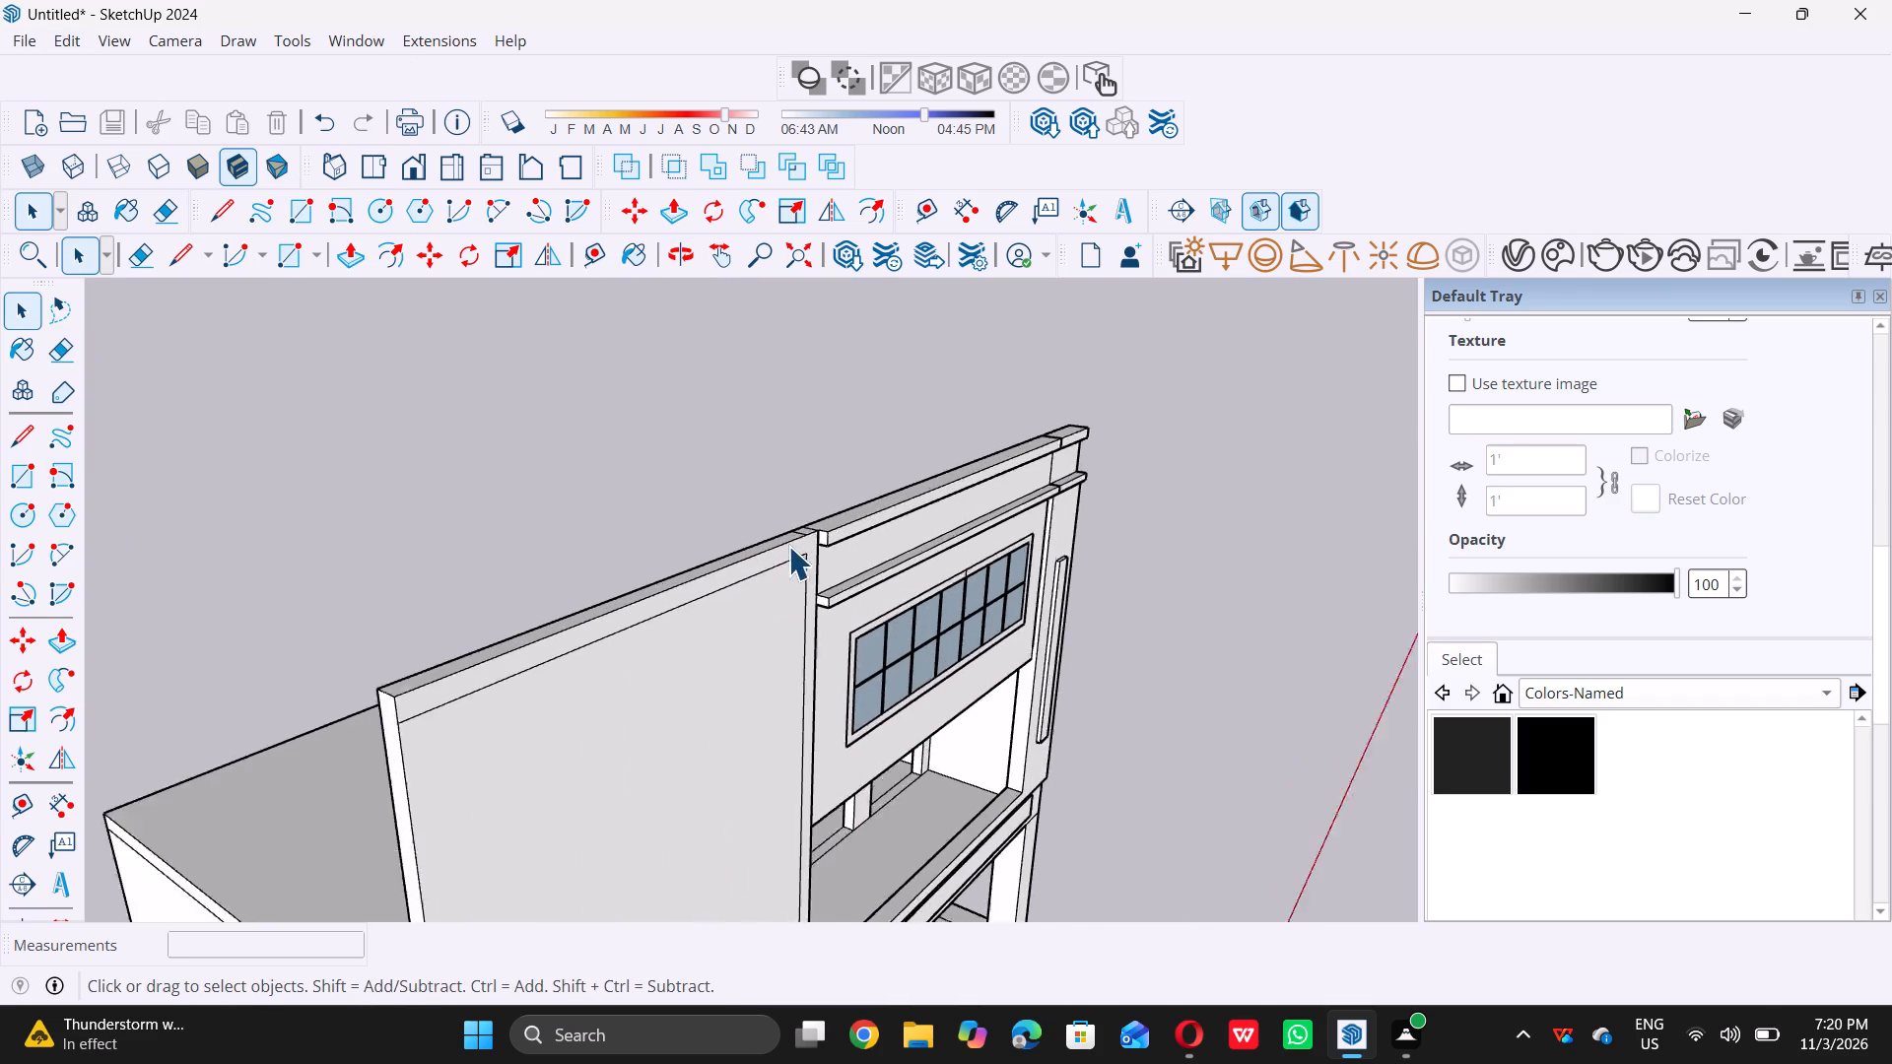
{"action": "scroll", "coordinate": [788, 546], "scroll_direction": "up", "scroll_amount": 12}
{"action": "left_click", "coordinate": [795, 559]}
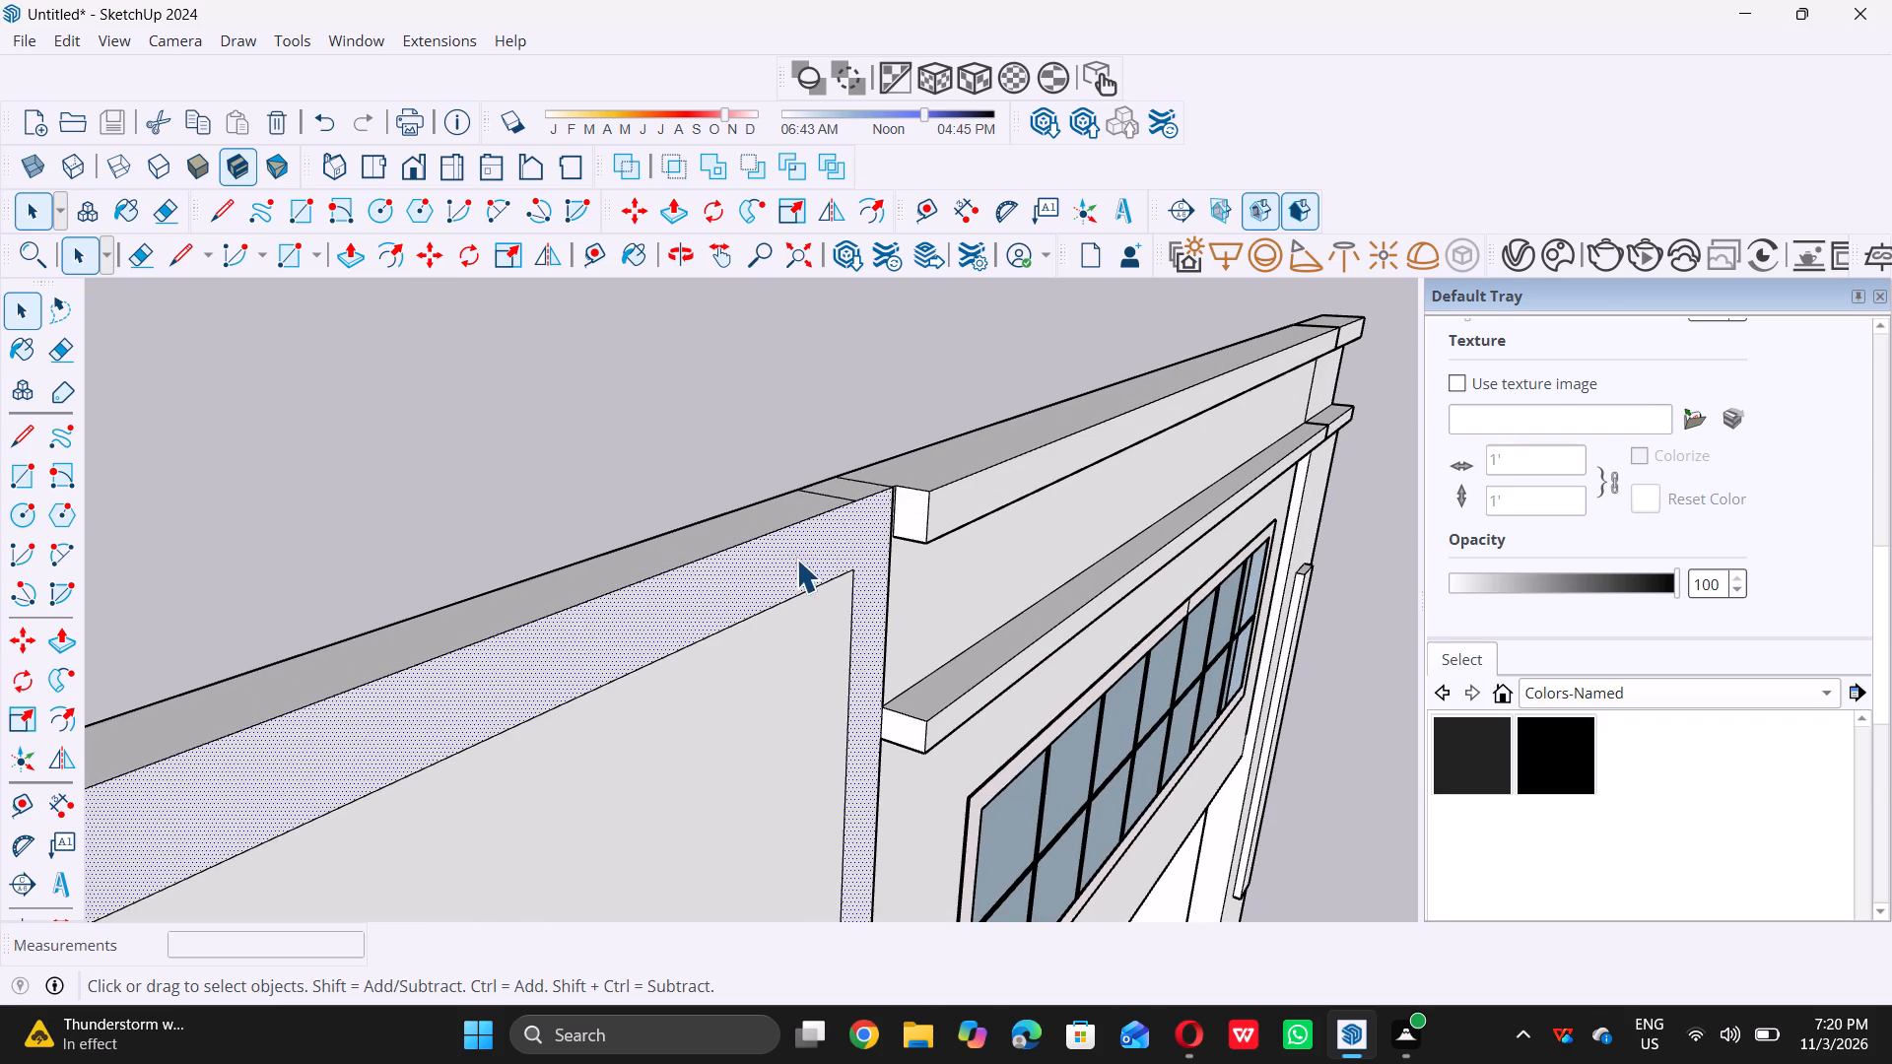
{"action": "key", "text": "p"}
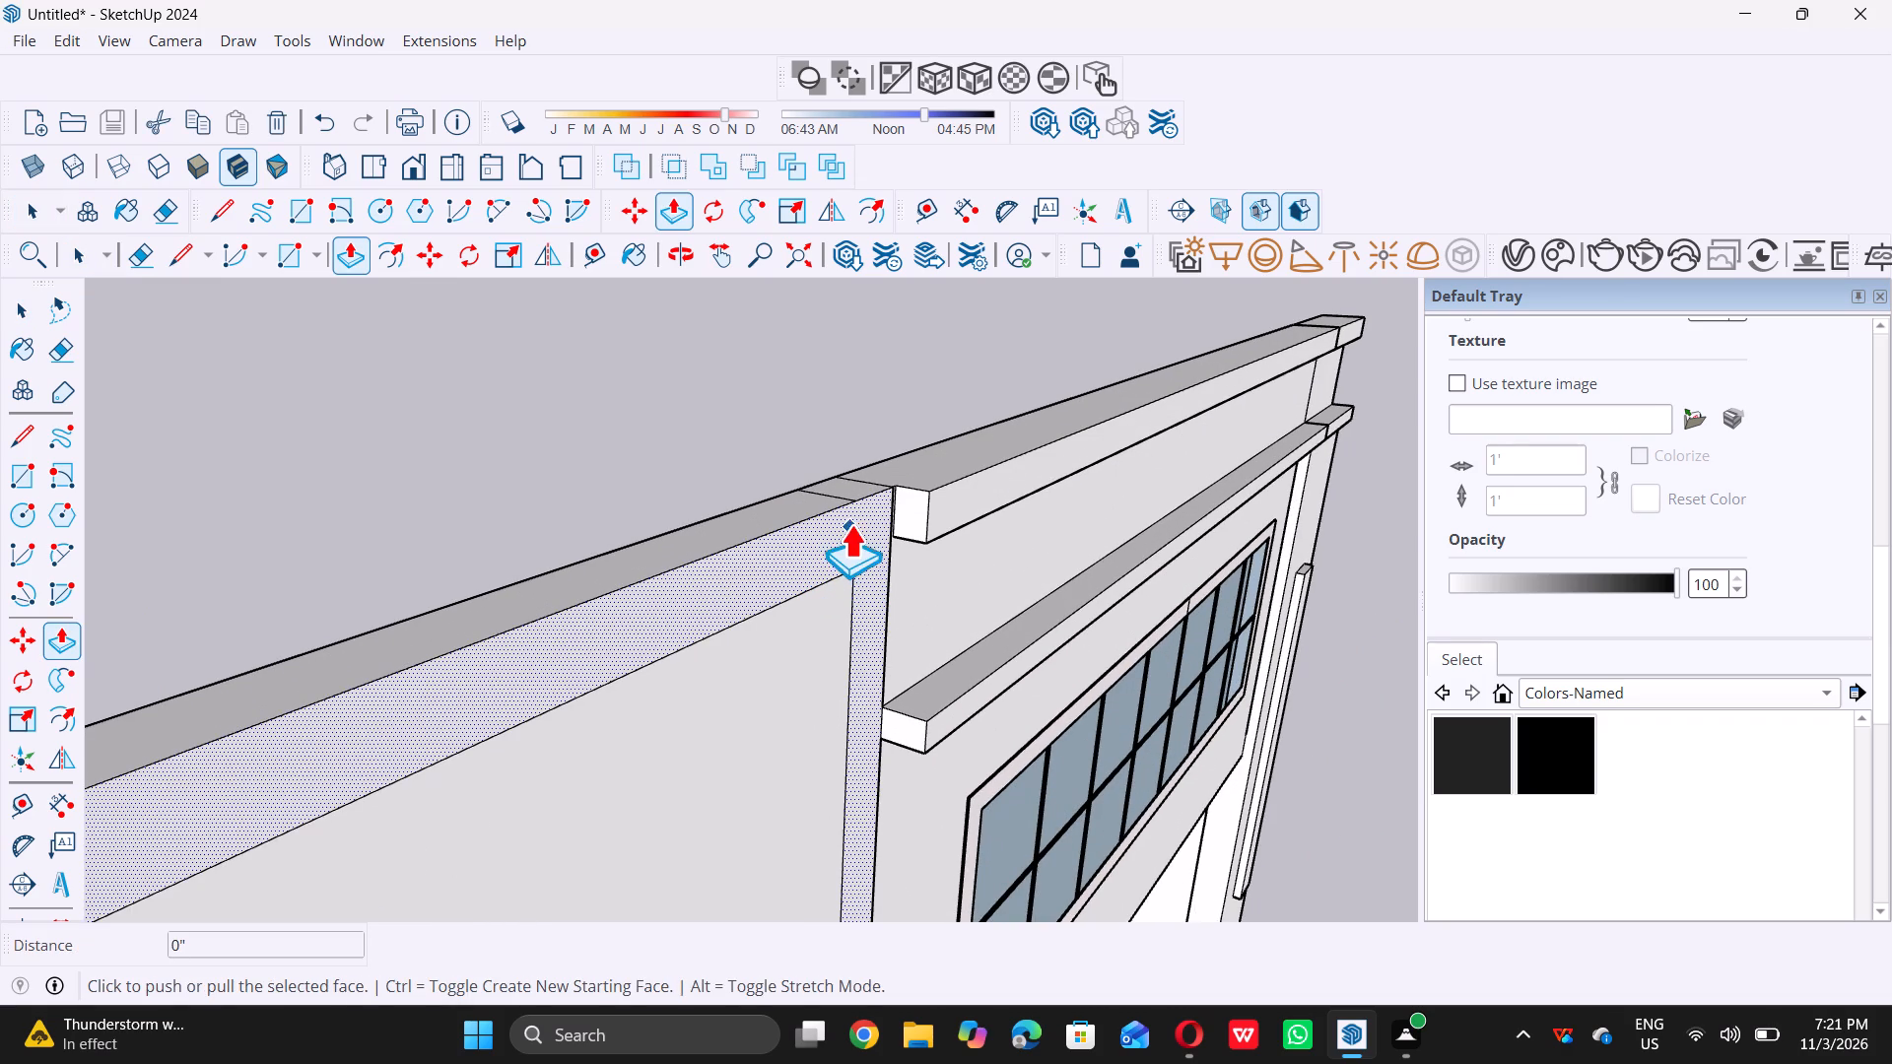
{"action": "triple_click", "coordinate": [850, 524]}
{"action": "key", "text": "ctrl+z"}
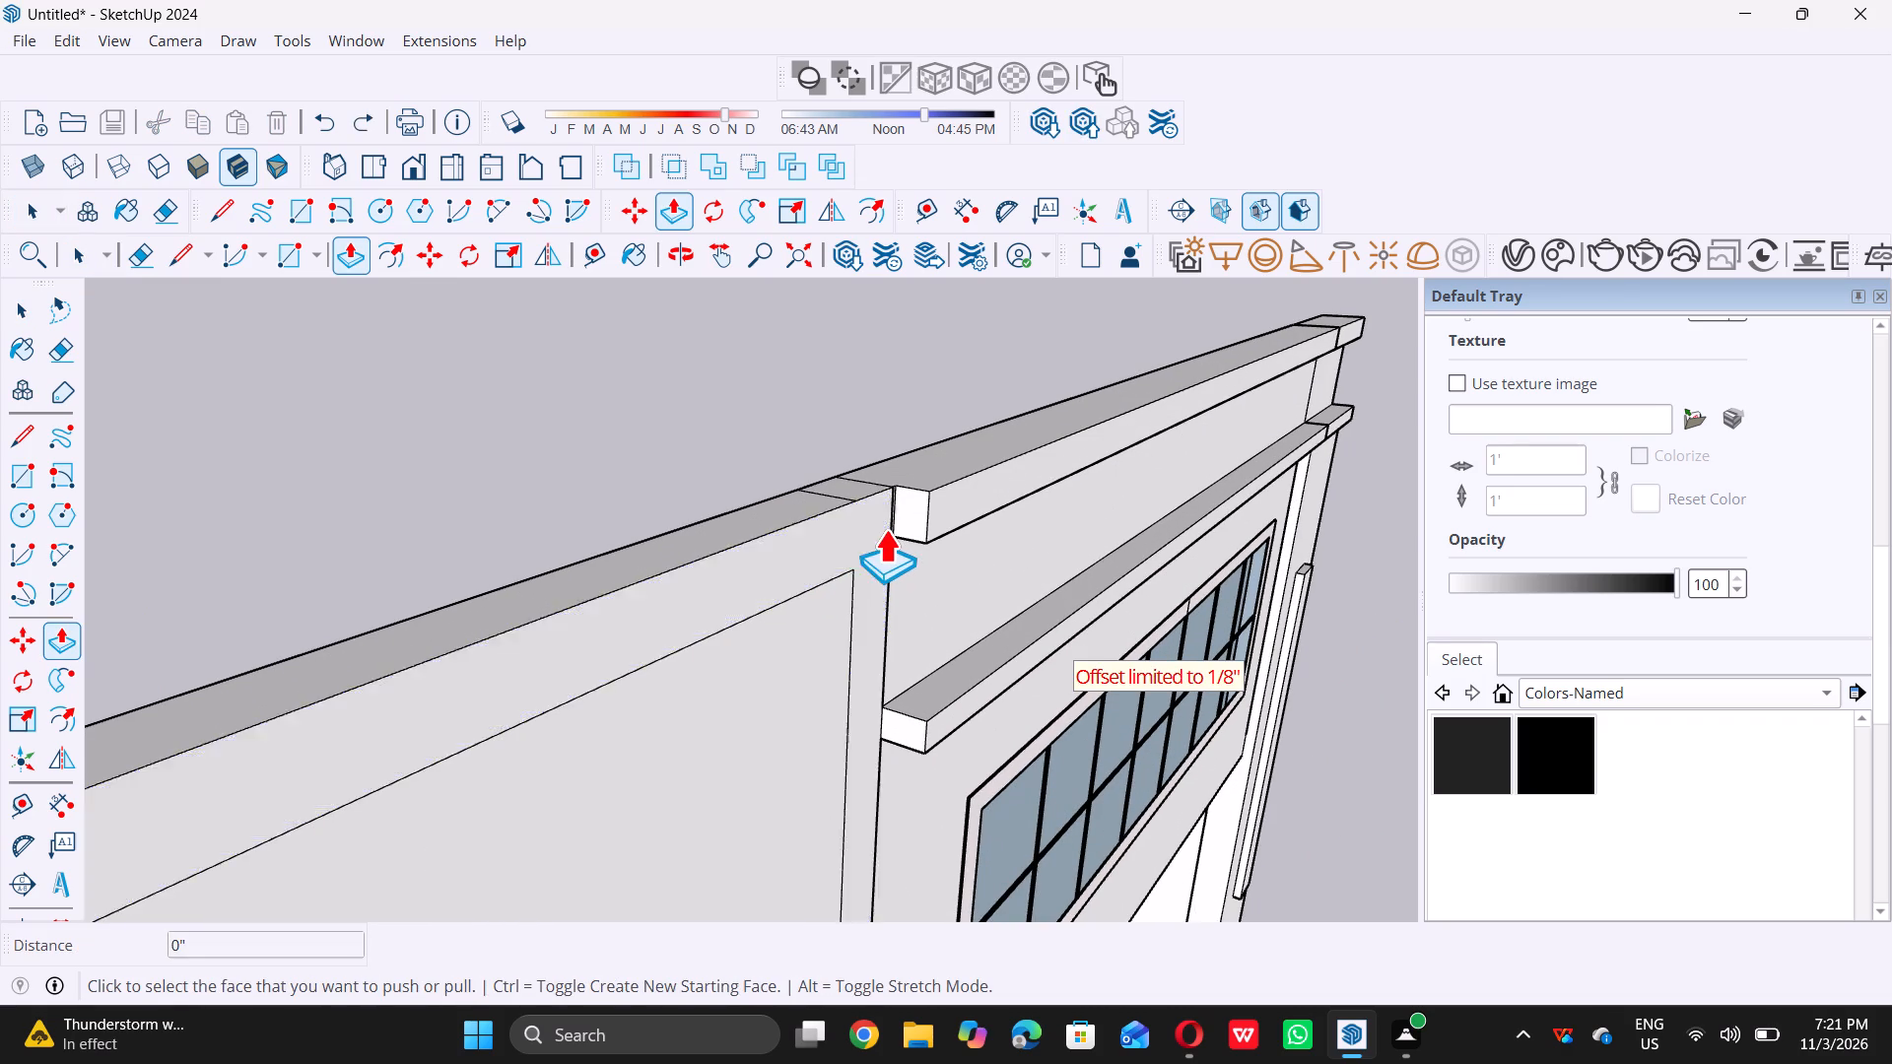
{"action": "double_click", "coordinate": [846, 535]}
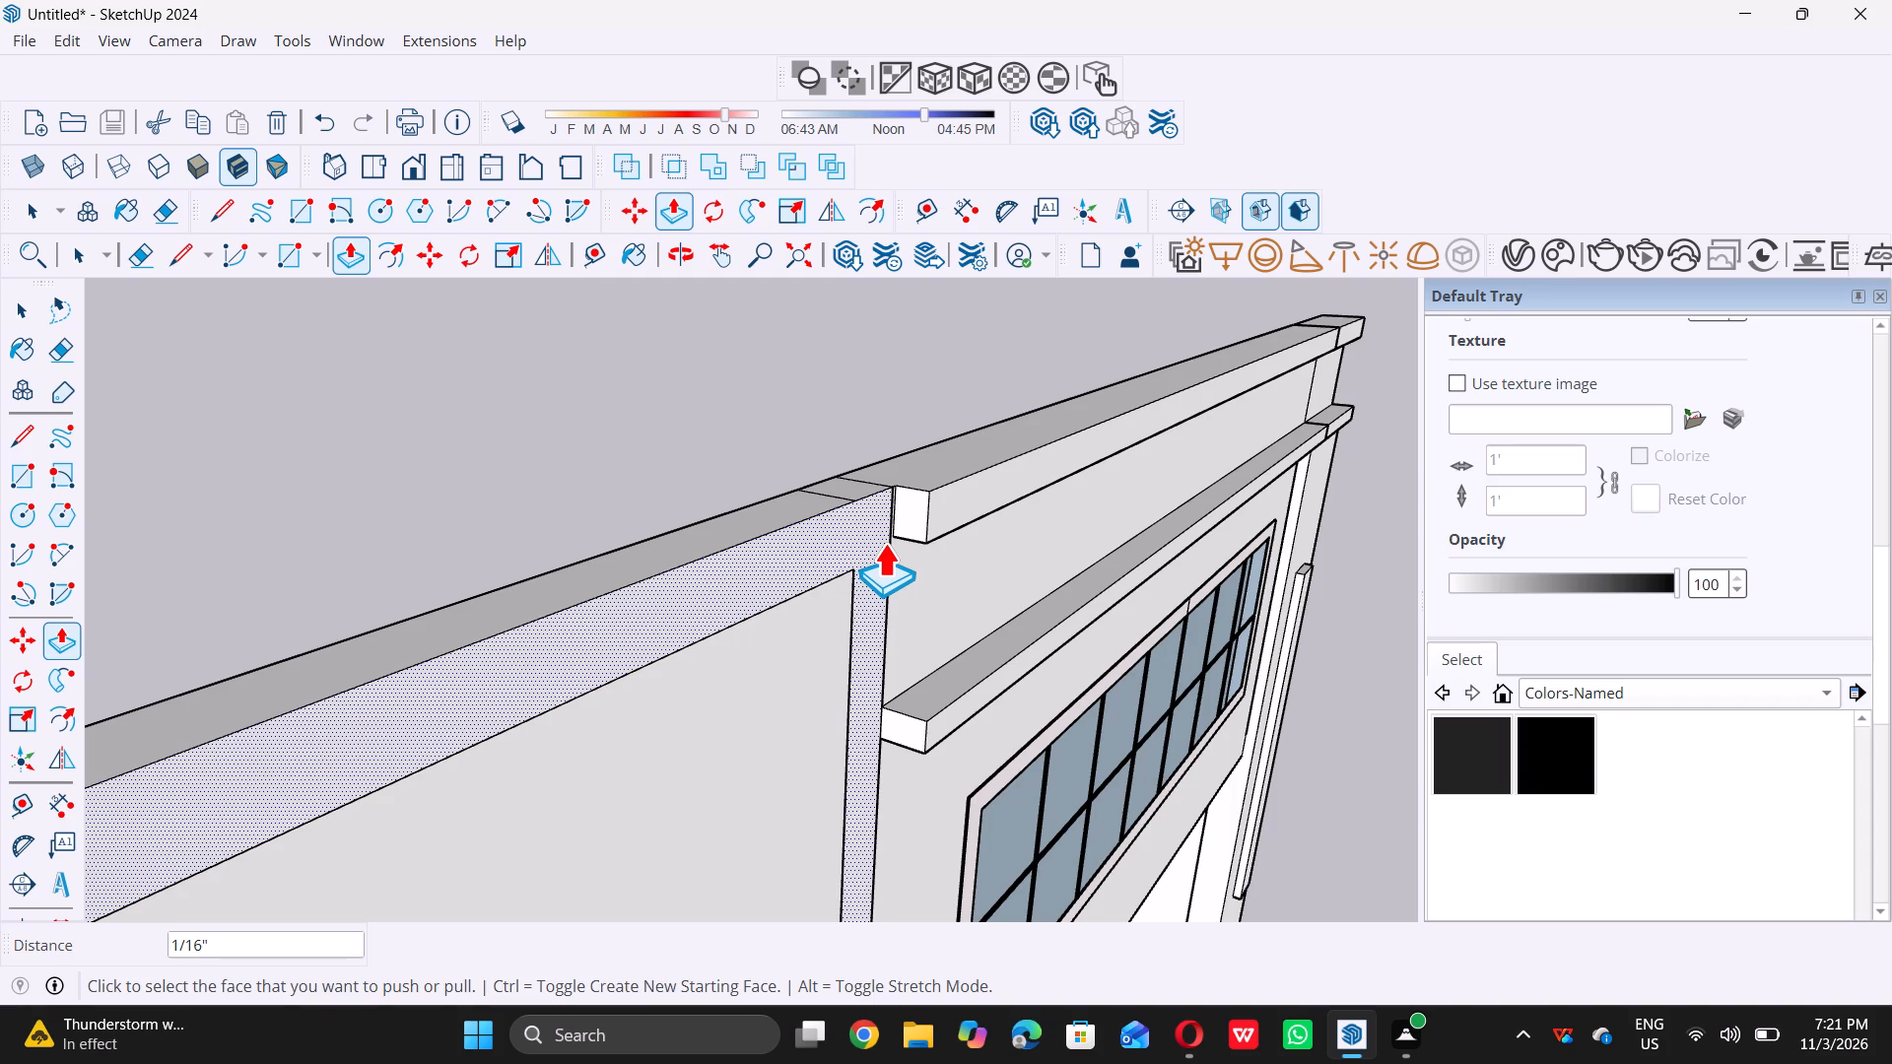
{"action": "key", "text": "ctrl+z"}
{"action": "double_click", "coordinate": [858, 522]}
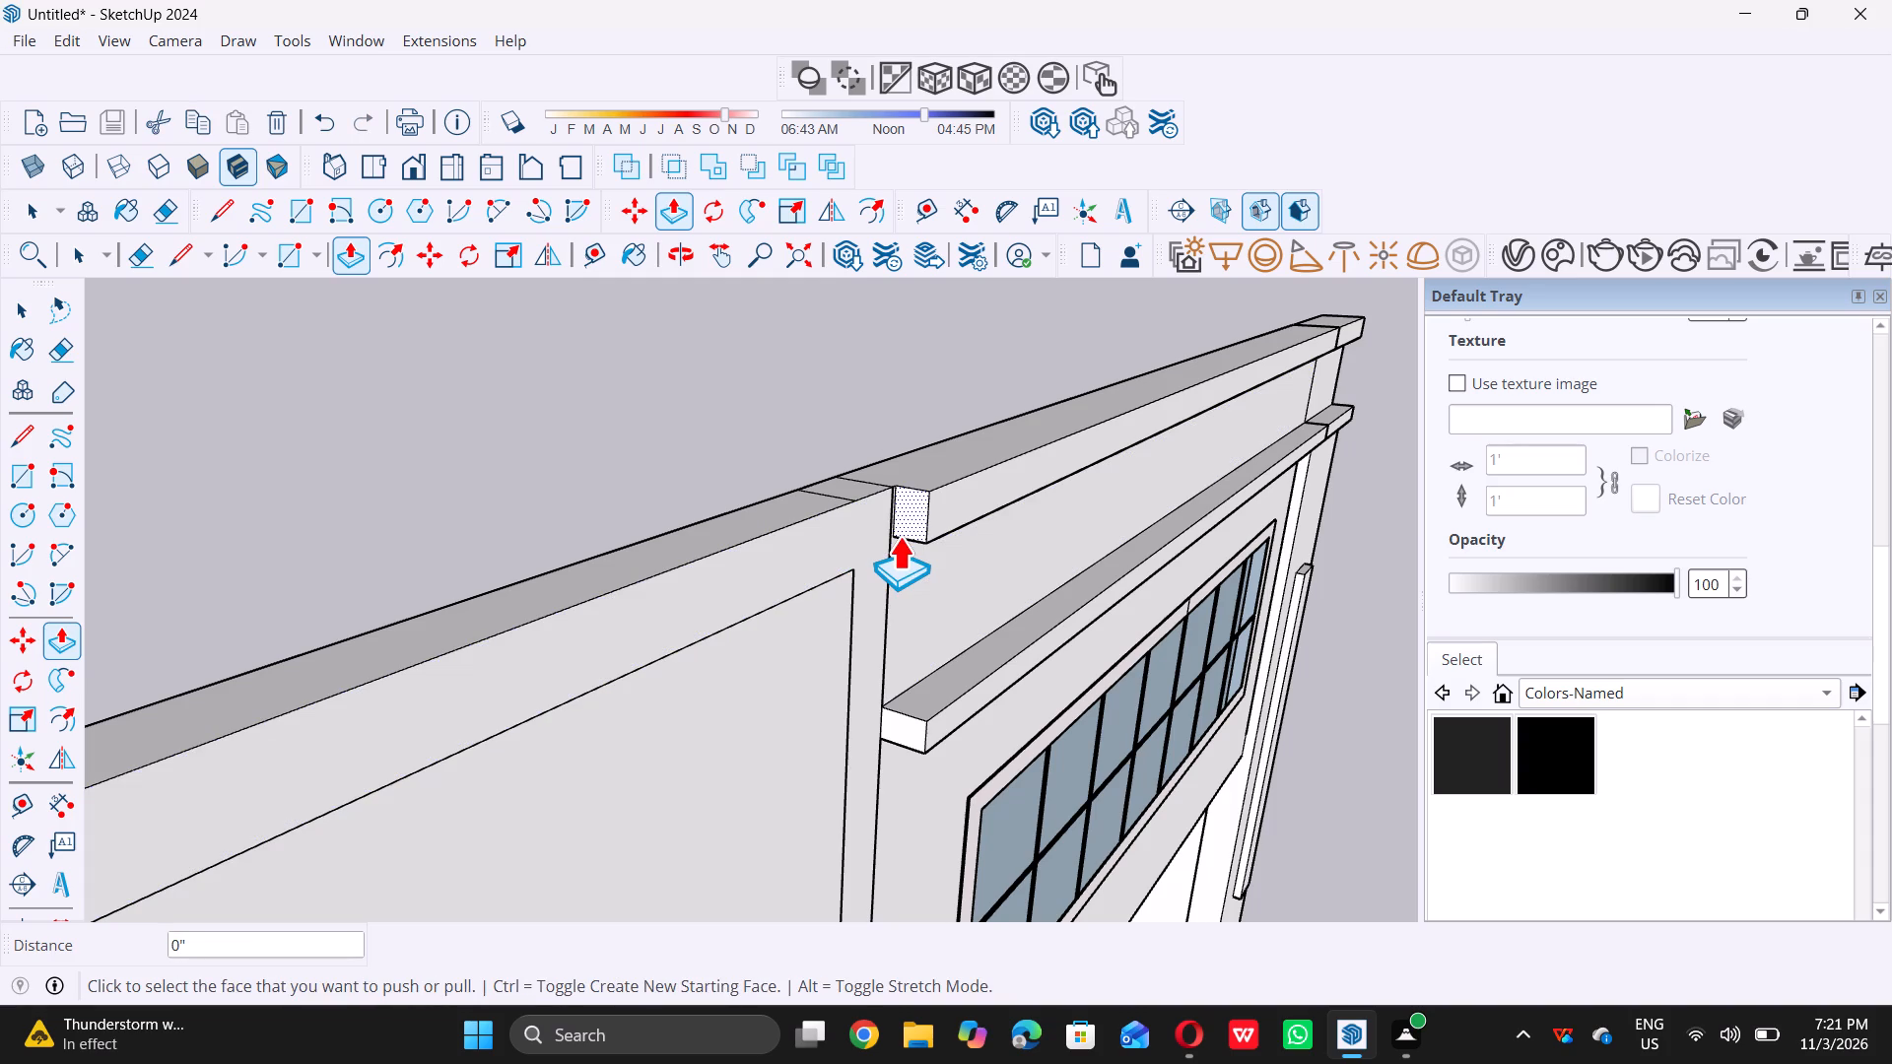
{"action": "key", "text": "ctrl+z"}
Pull the 9" border face around the lower block's front wall outward by about 4 3/4".
{"action": "double_click", "coordinate": [844, 516]}
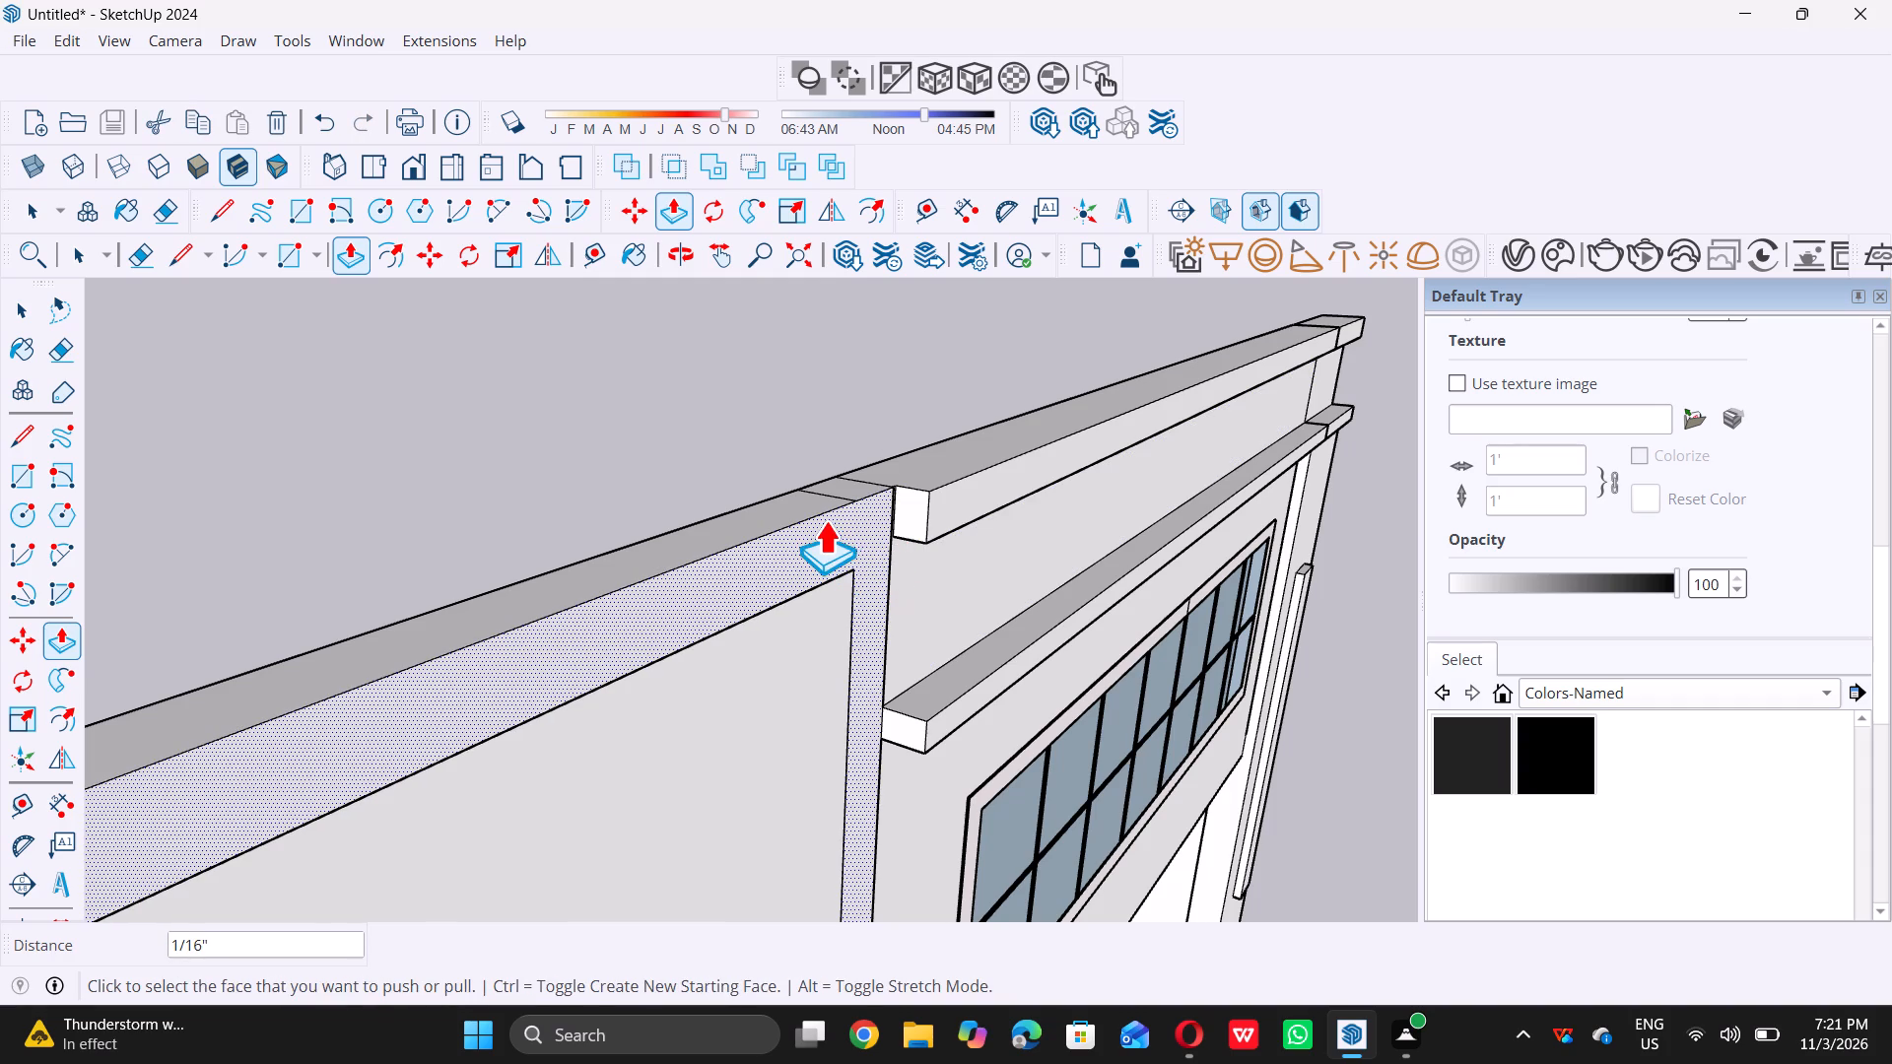
{"action": "triple_click", "coordinate": [823, 516]}
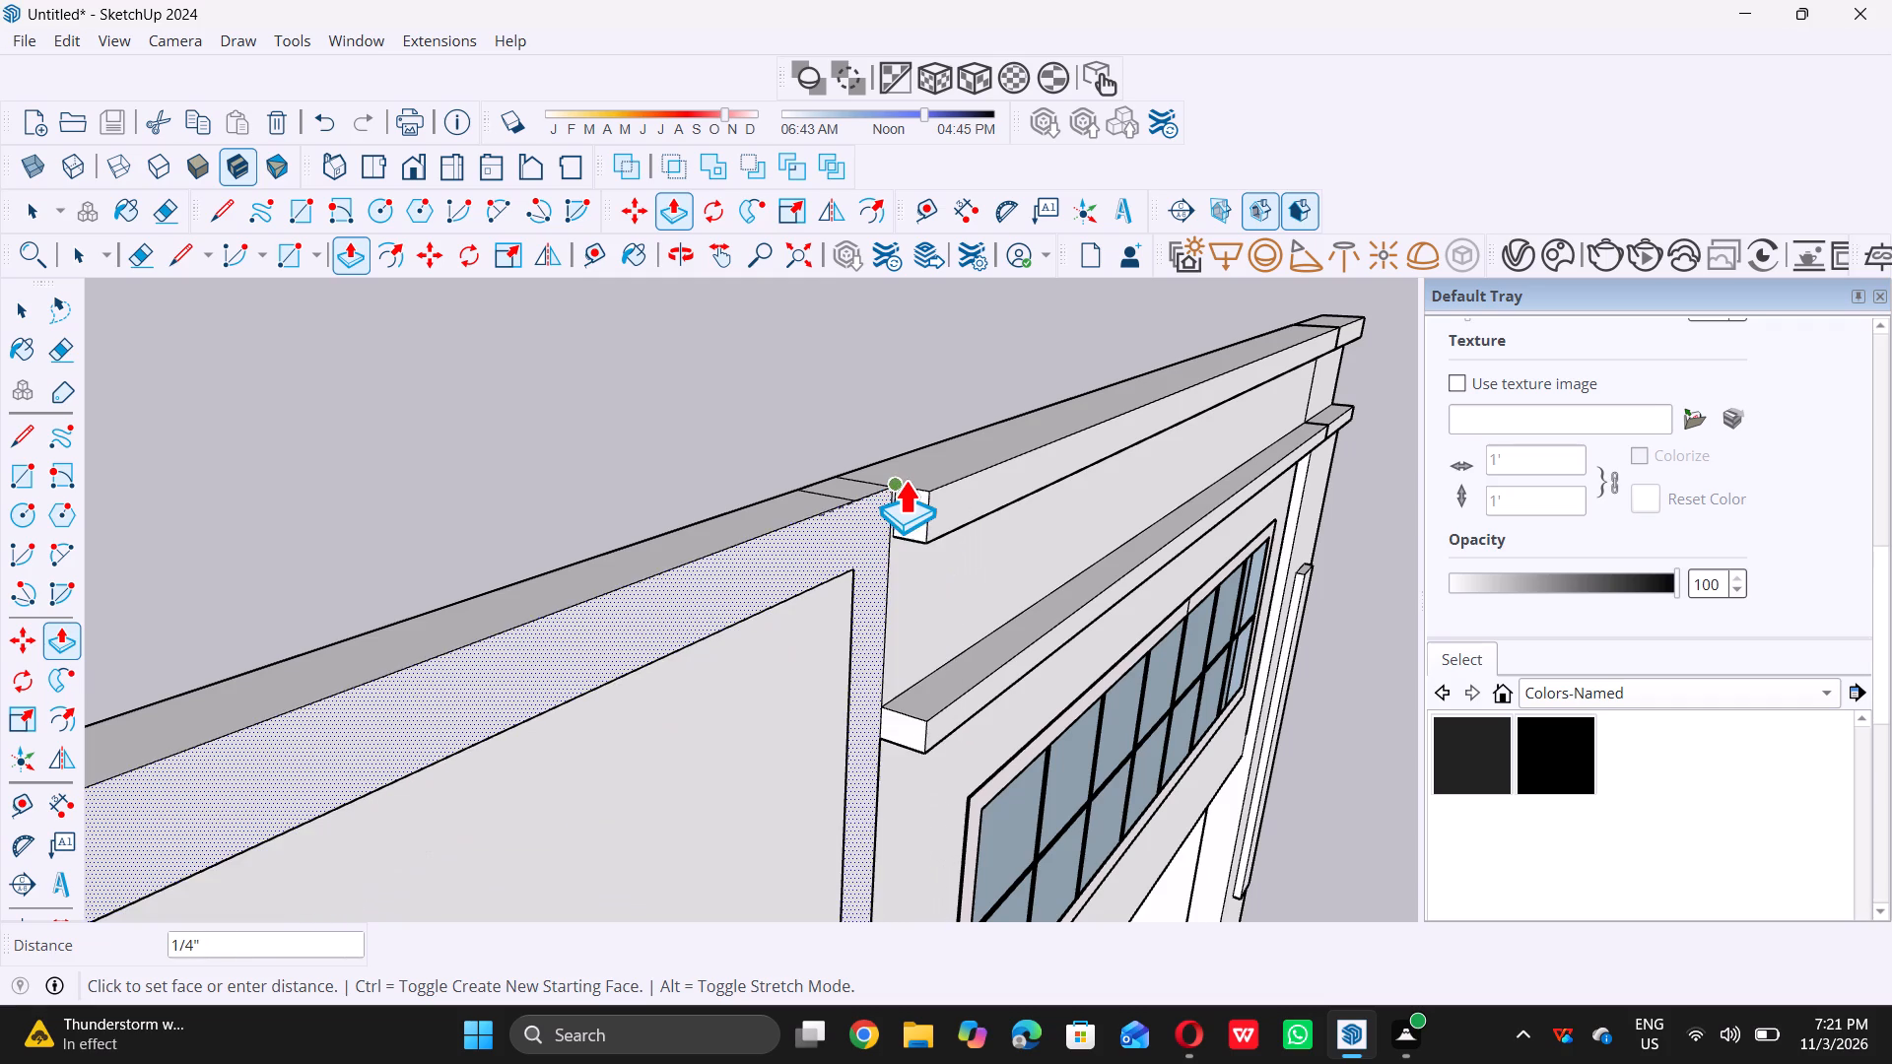
{"action": "scroll", "coordinate": [920, 480], "scroll_direction": "down", "scroll_amount": 3}
{"action": "middle_click_drag", "start_coordinate": [920, 478], "coordinate": [614, 609]}
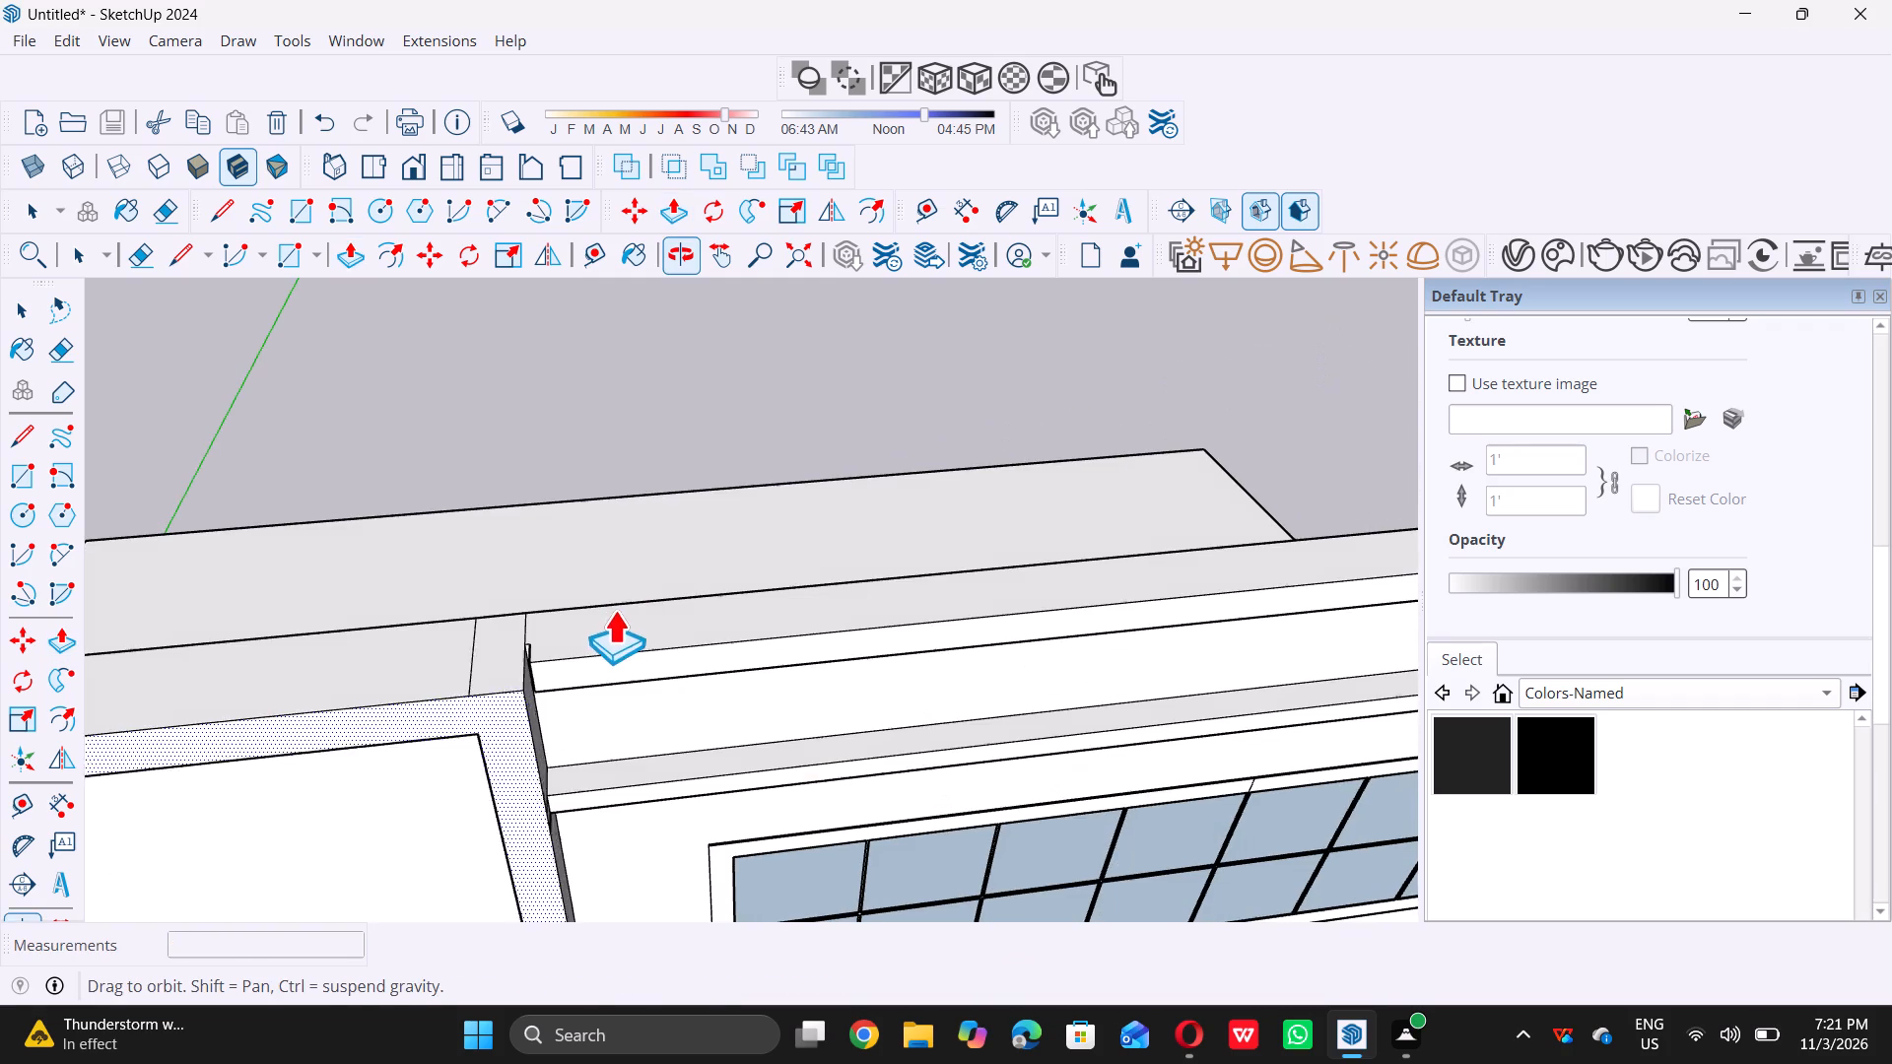
{"action": "double_click", "coordinate": [552, 655]}
{"action": "key", "text": "space"}
Extend the end face of the taller facade's top cornice about 7/8" to meet the side of the raised border.
{"action": "scroll", "coordinate": [553, 654], "scroll_direction": "down", "scroll_amount": 2}
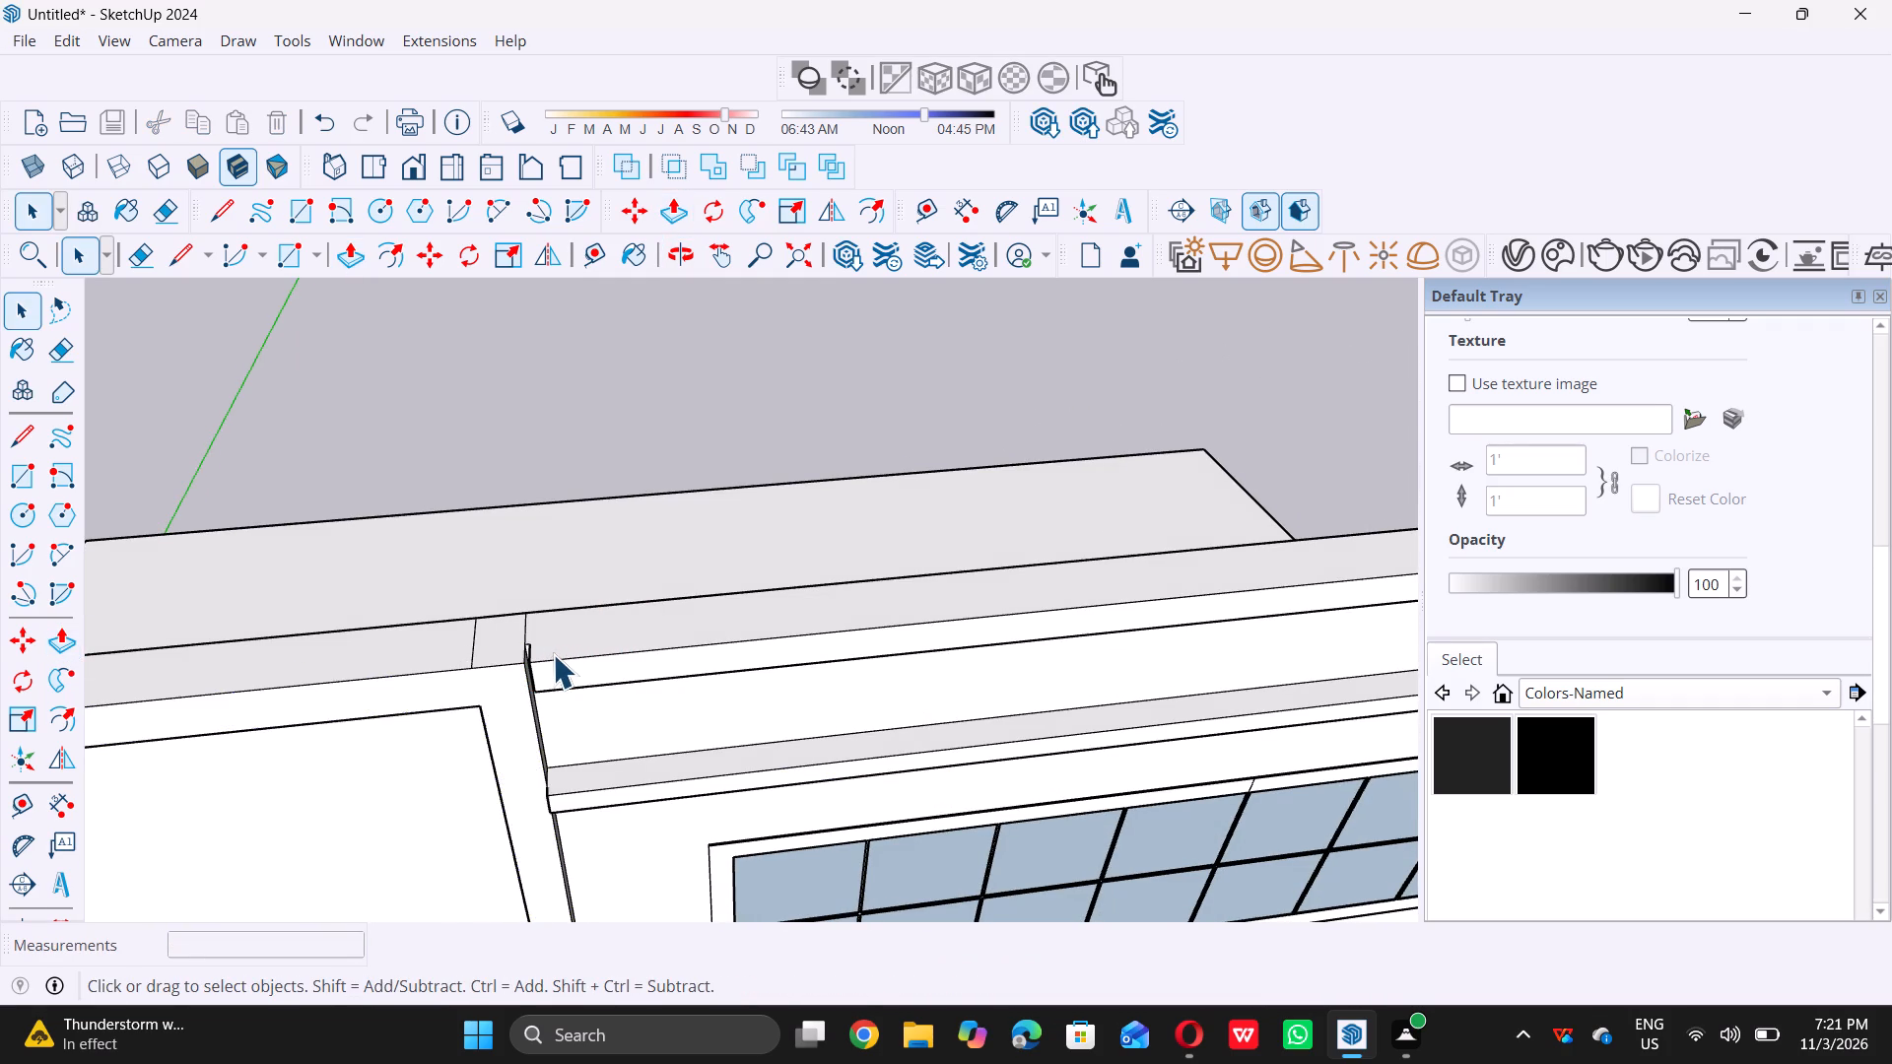
{"action": "scroll", "coordinate": [553, 654], "scroll_direction": "down", "scroll_amount": 3}
{"action": "middle_click_drag", "start_coordinate": [433, 711], "coordinate": [609, 682]}
{"action": "scroll", "coordinate": [683, 698], "scroll_direction": "up", "scroll_amount": 5}
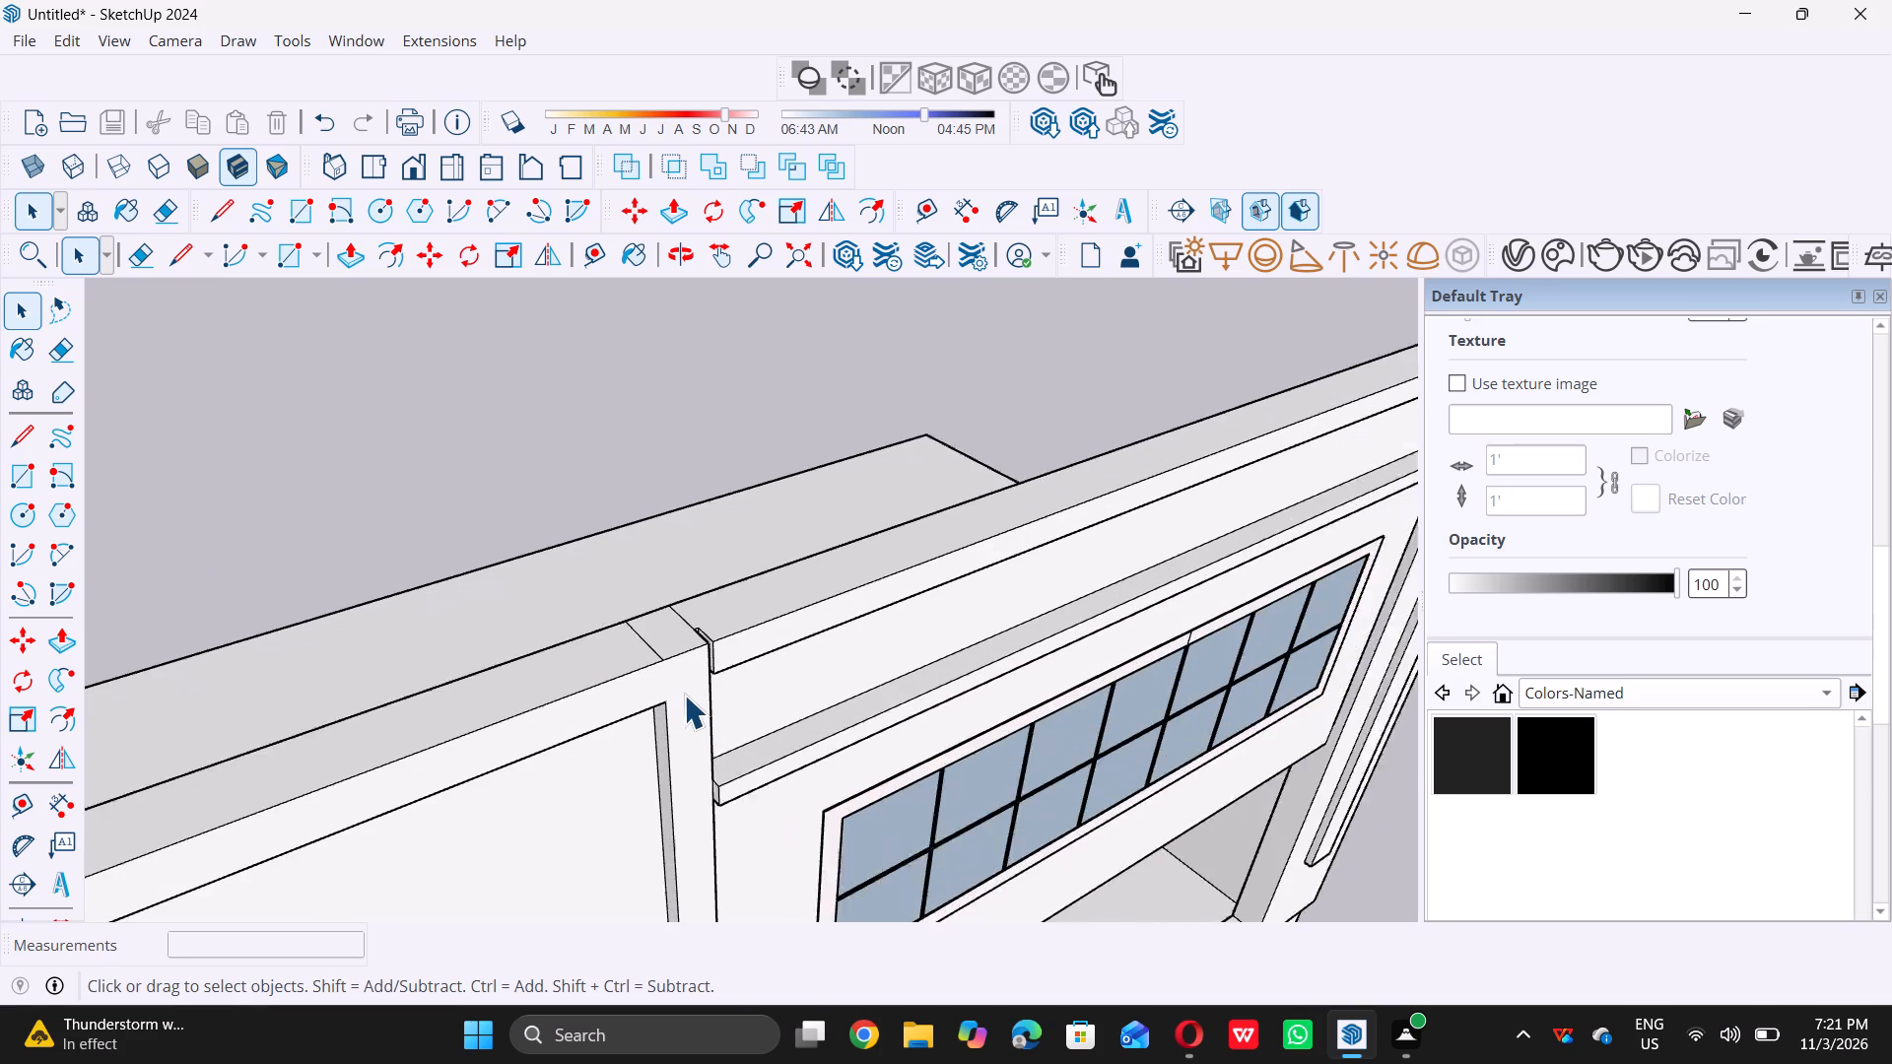
{"action": "scroll", "coordinate": [698, 670], "scroll_direction": "up", "scroll_amount": 7}
{"action": "middle_click_drag", "start_coordinate": [729, 637], "coordinate": [524, 682]}
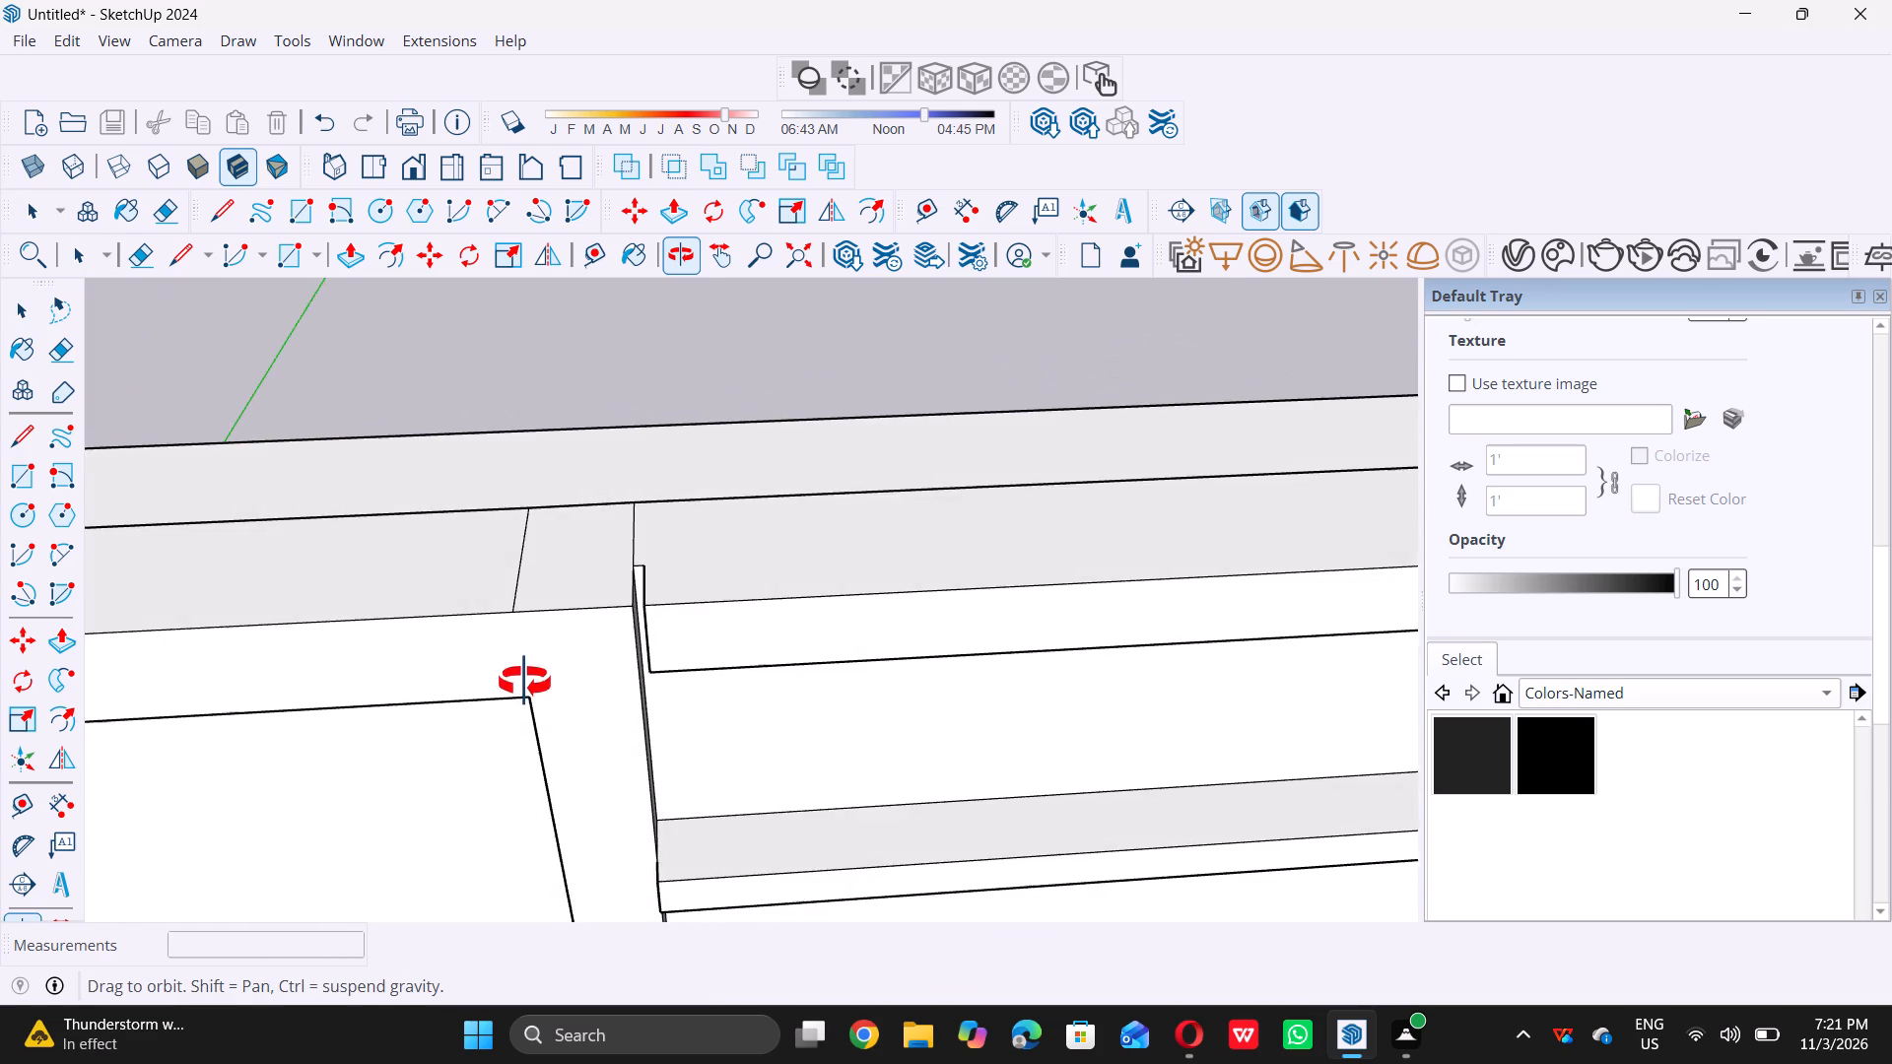
{"action": "middle_click_drag", "start_coordinate": [524, 682], "coordinate": [616, 564]}
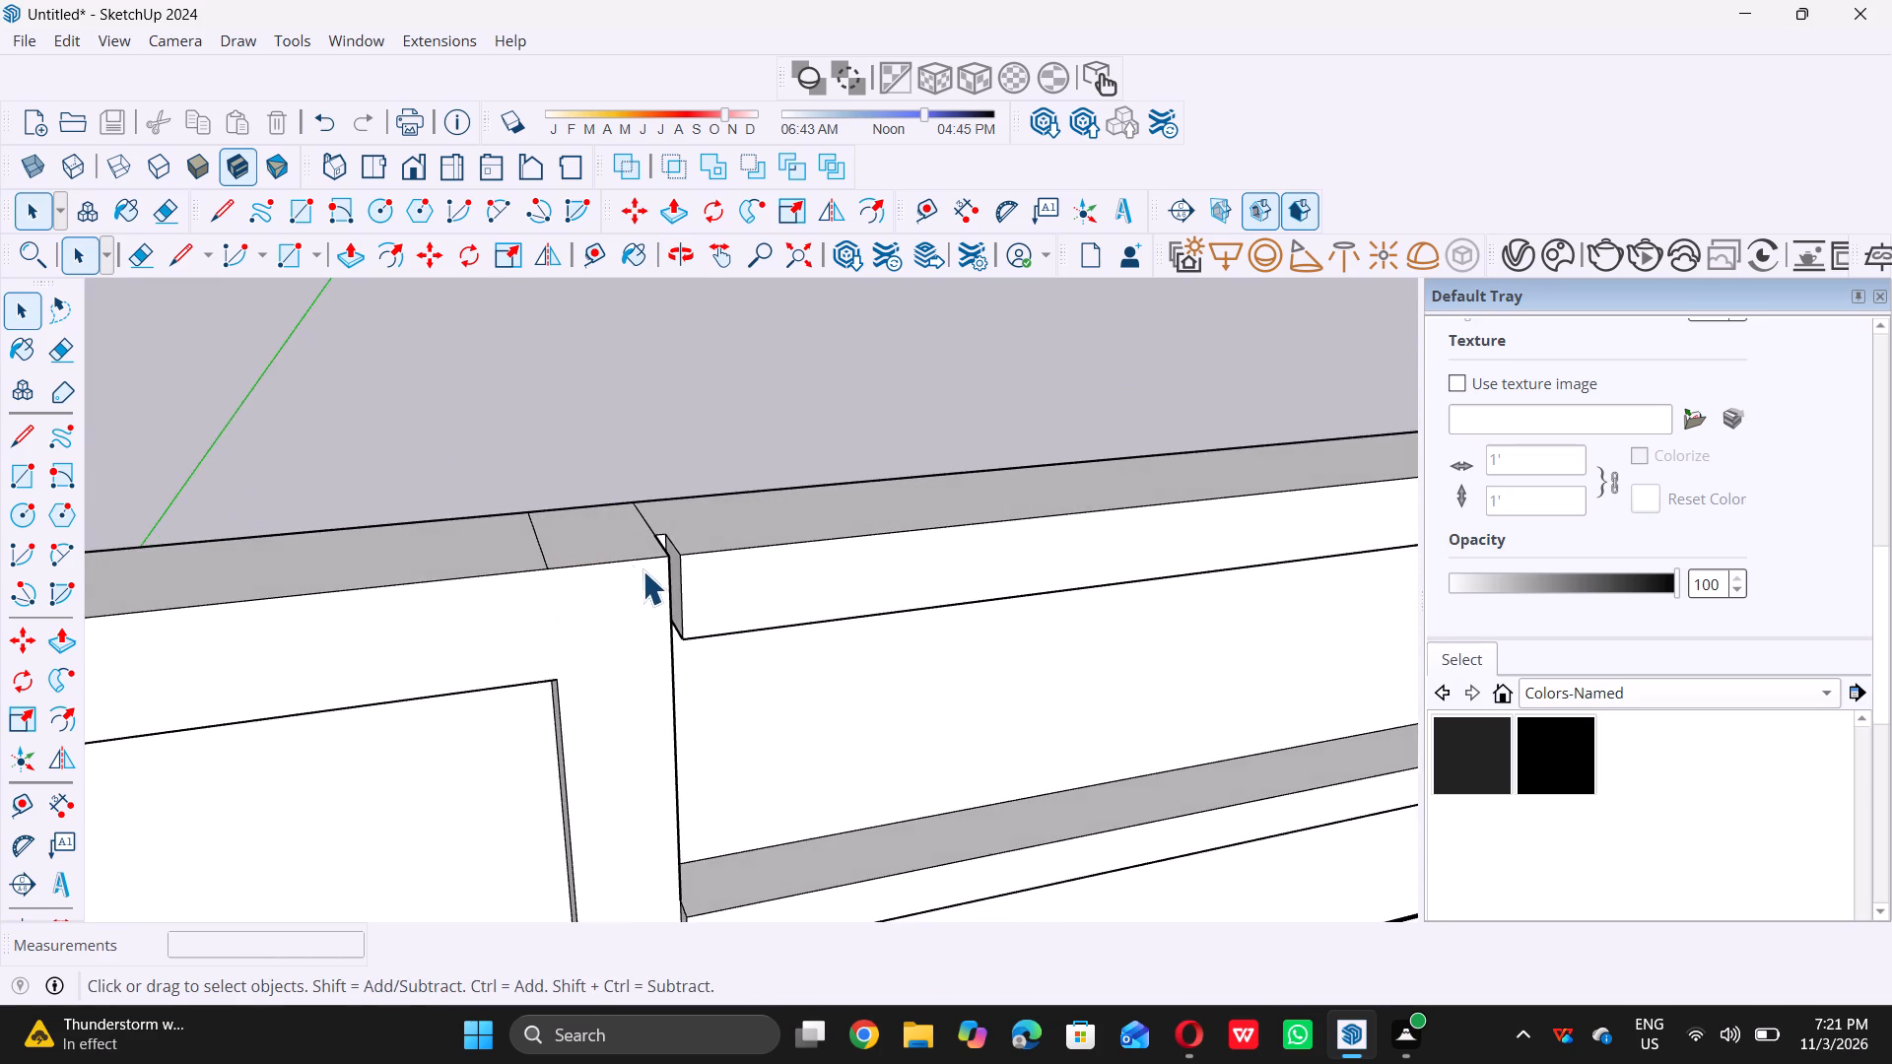
{"action": "scroll", "coordinate": [646, 574], "scroll_direction": "up", "scroll_amount": 17}
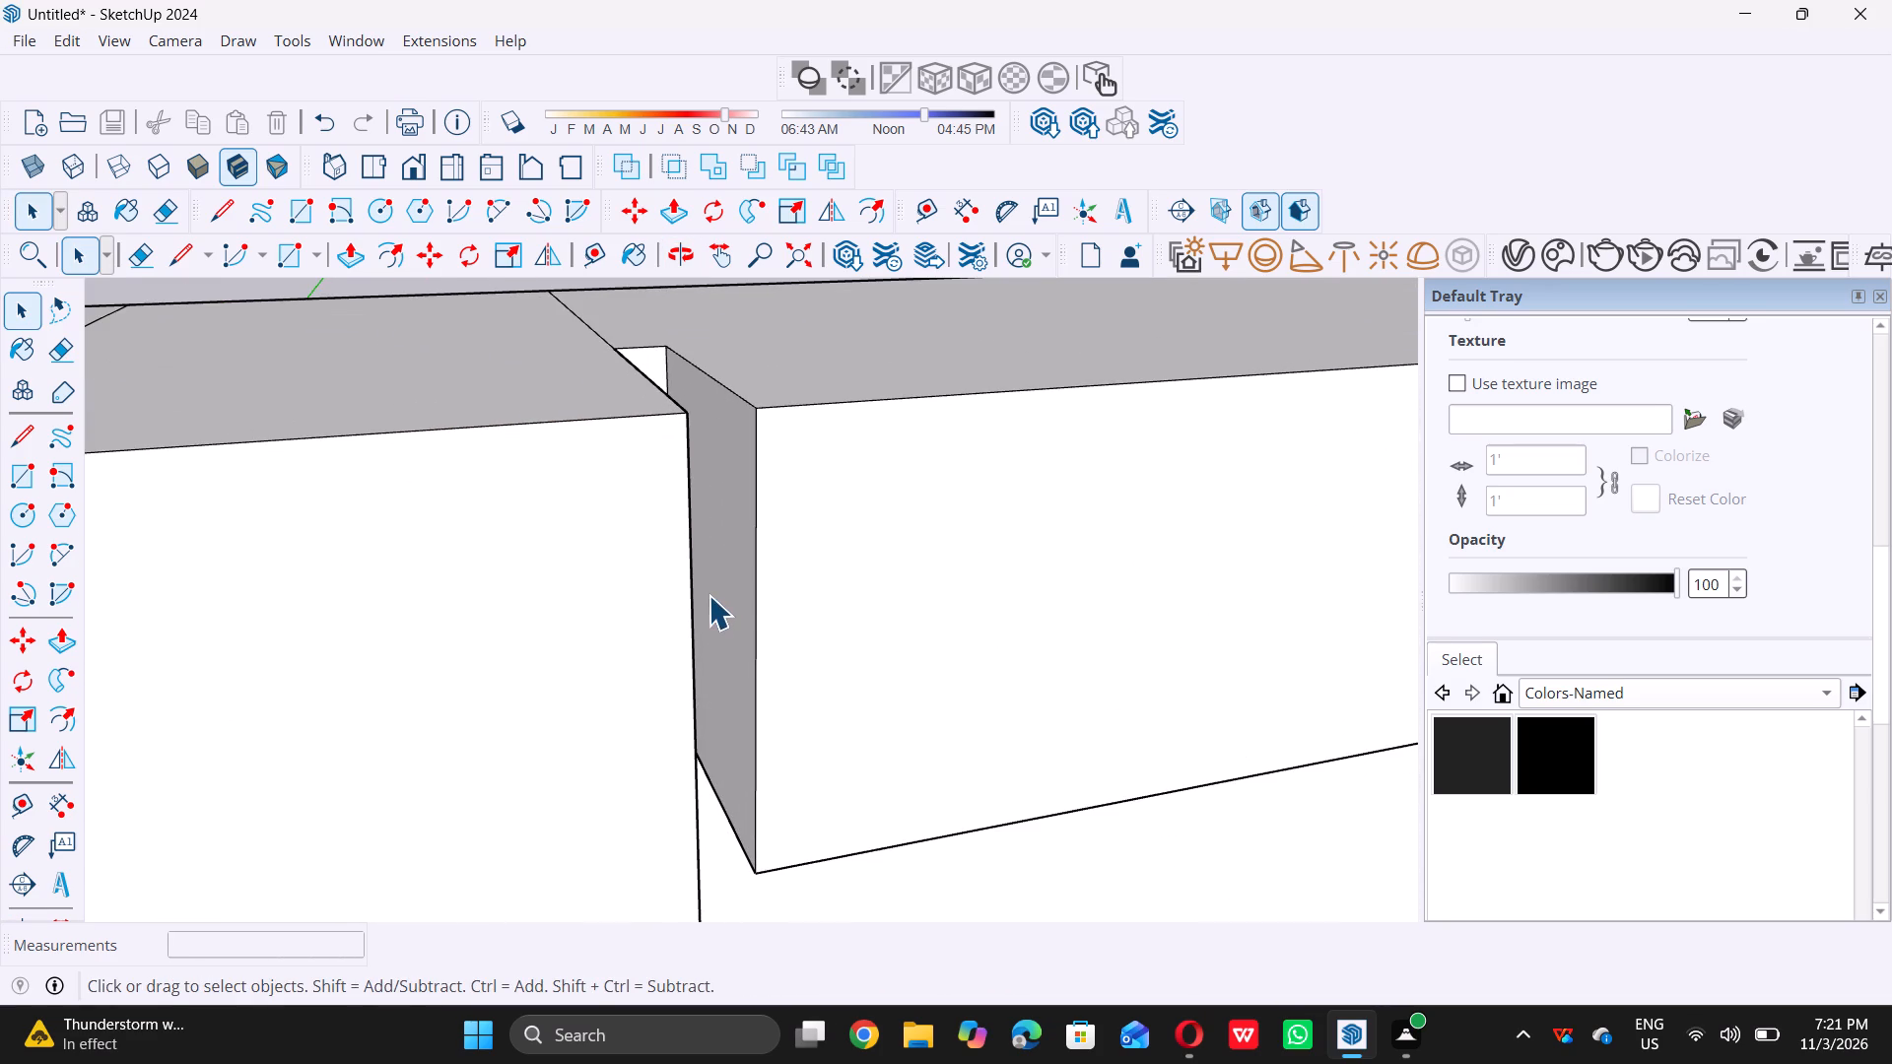
{"action": "left_click", "coordinate": [719, 586]}
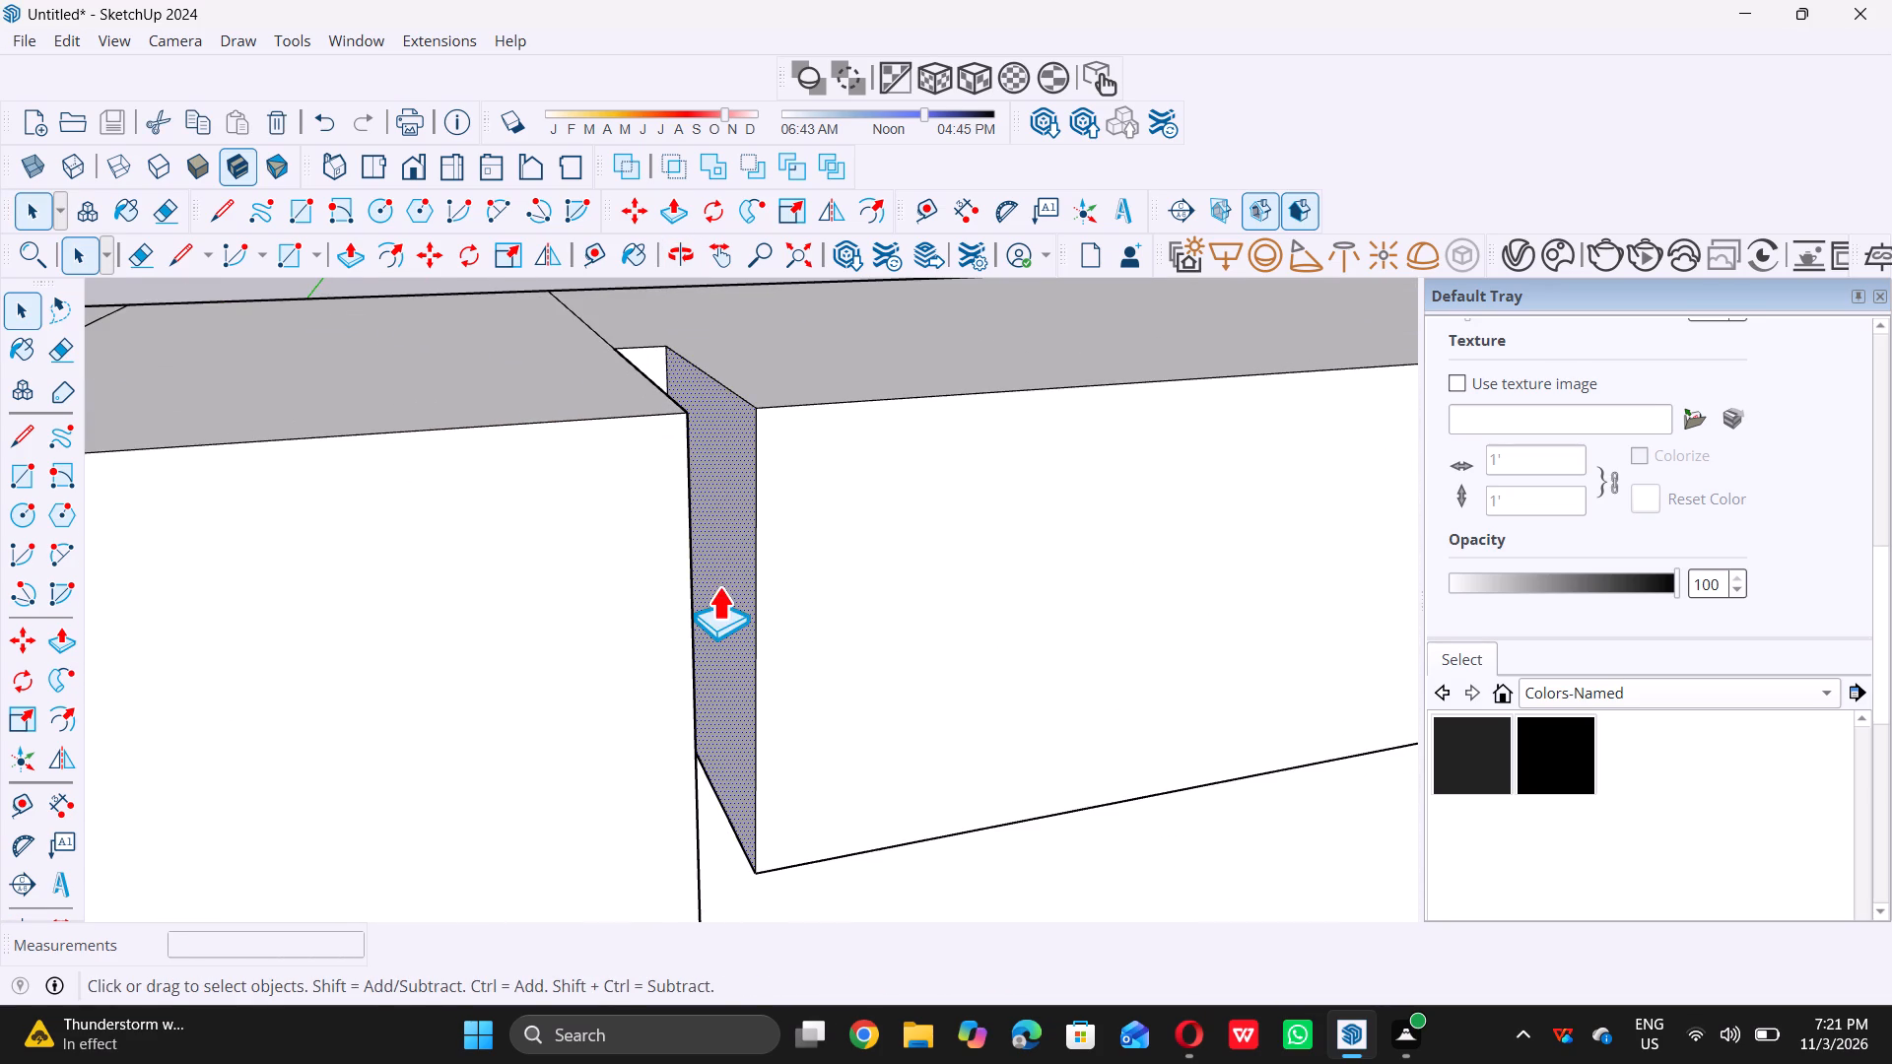
{"action": "key", "text": "p"}
{"action": "left_click", "coordinate": [721, 581]}
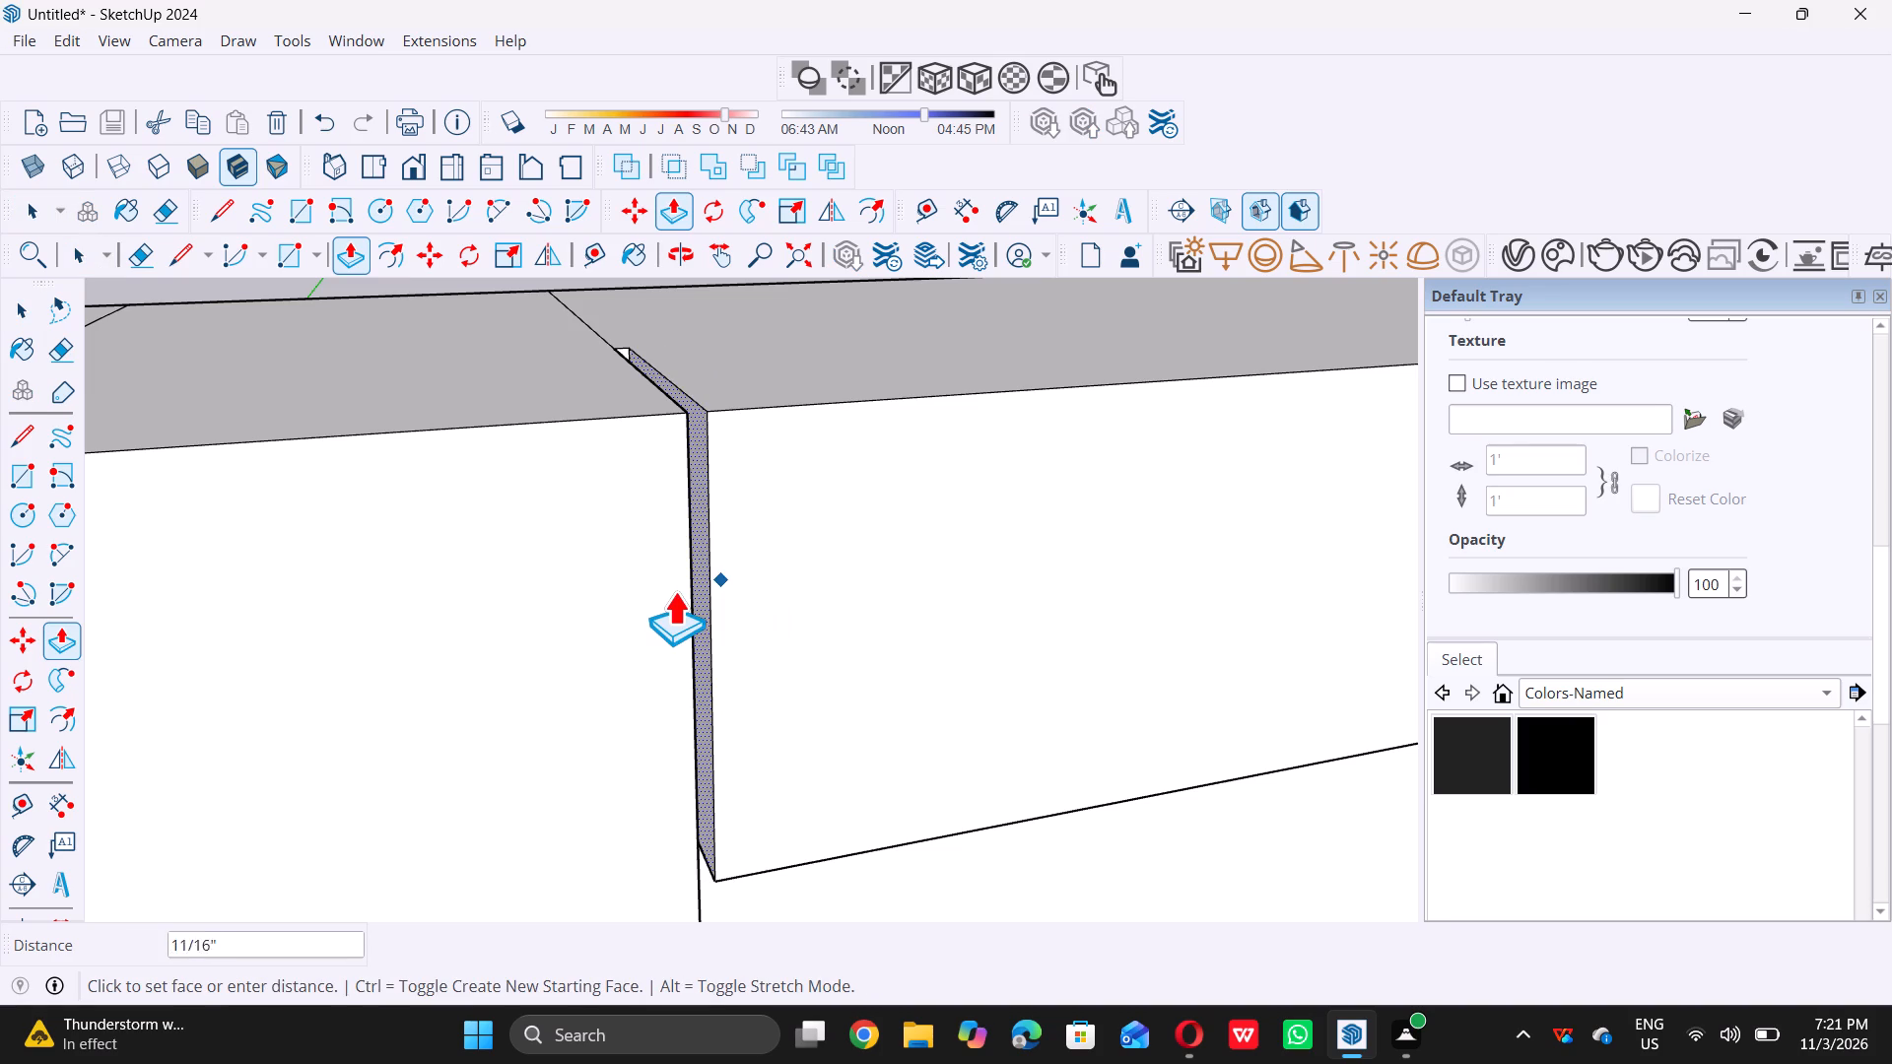
{"action": "double_click", "coordinate": [665, 614]}
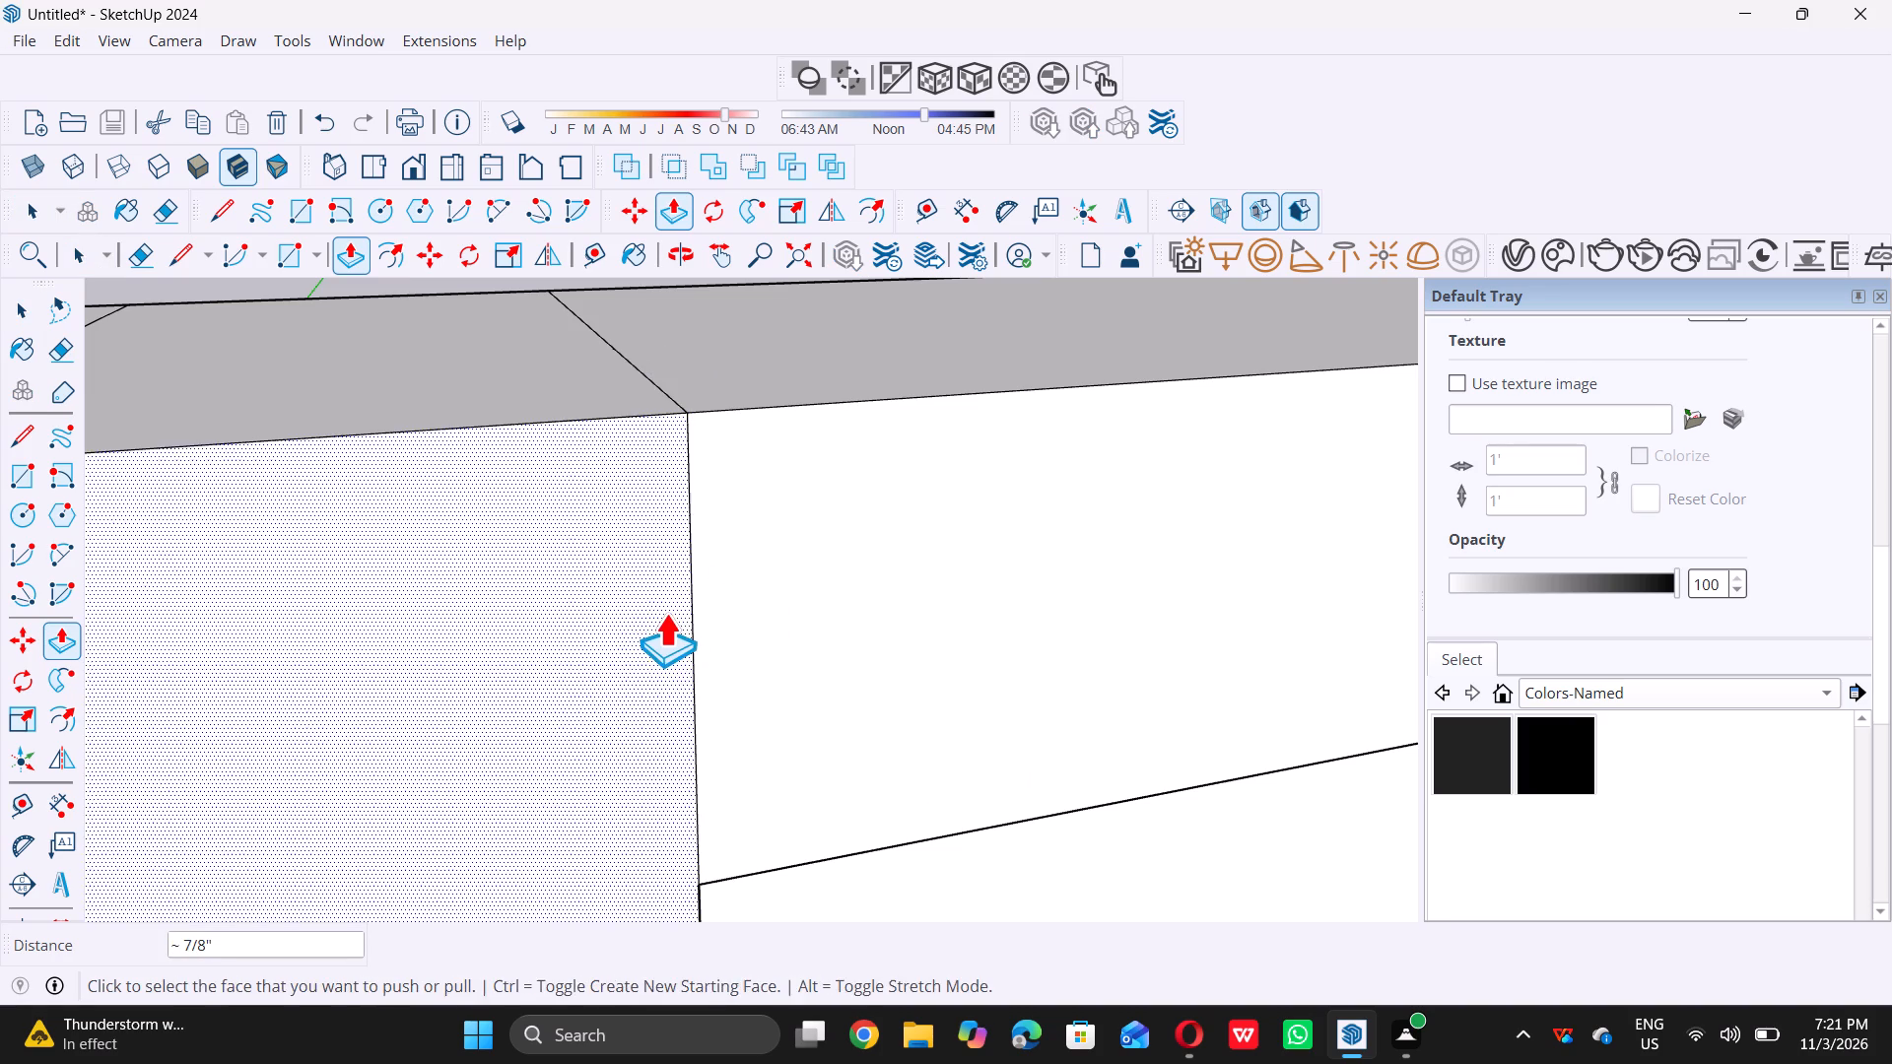
{"action": "key", "text": "space"}
Examine the whole front facade, focusing on the lower block's bordered wall.
{"action": "scroll", "coordinate": [665, 612], "scroll_direction": "down", "scroll_amount": 20}
{"action": "scroll", "coordinate": [665, 612], "scroll_direction": "down", "scroll_amount": 3}
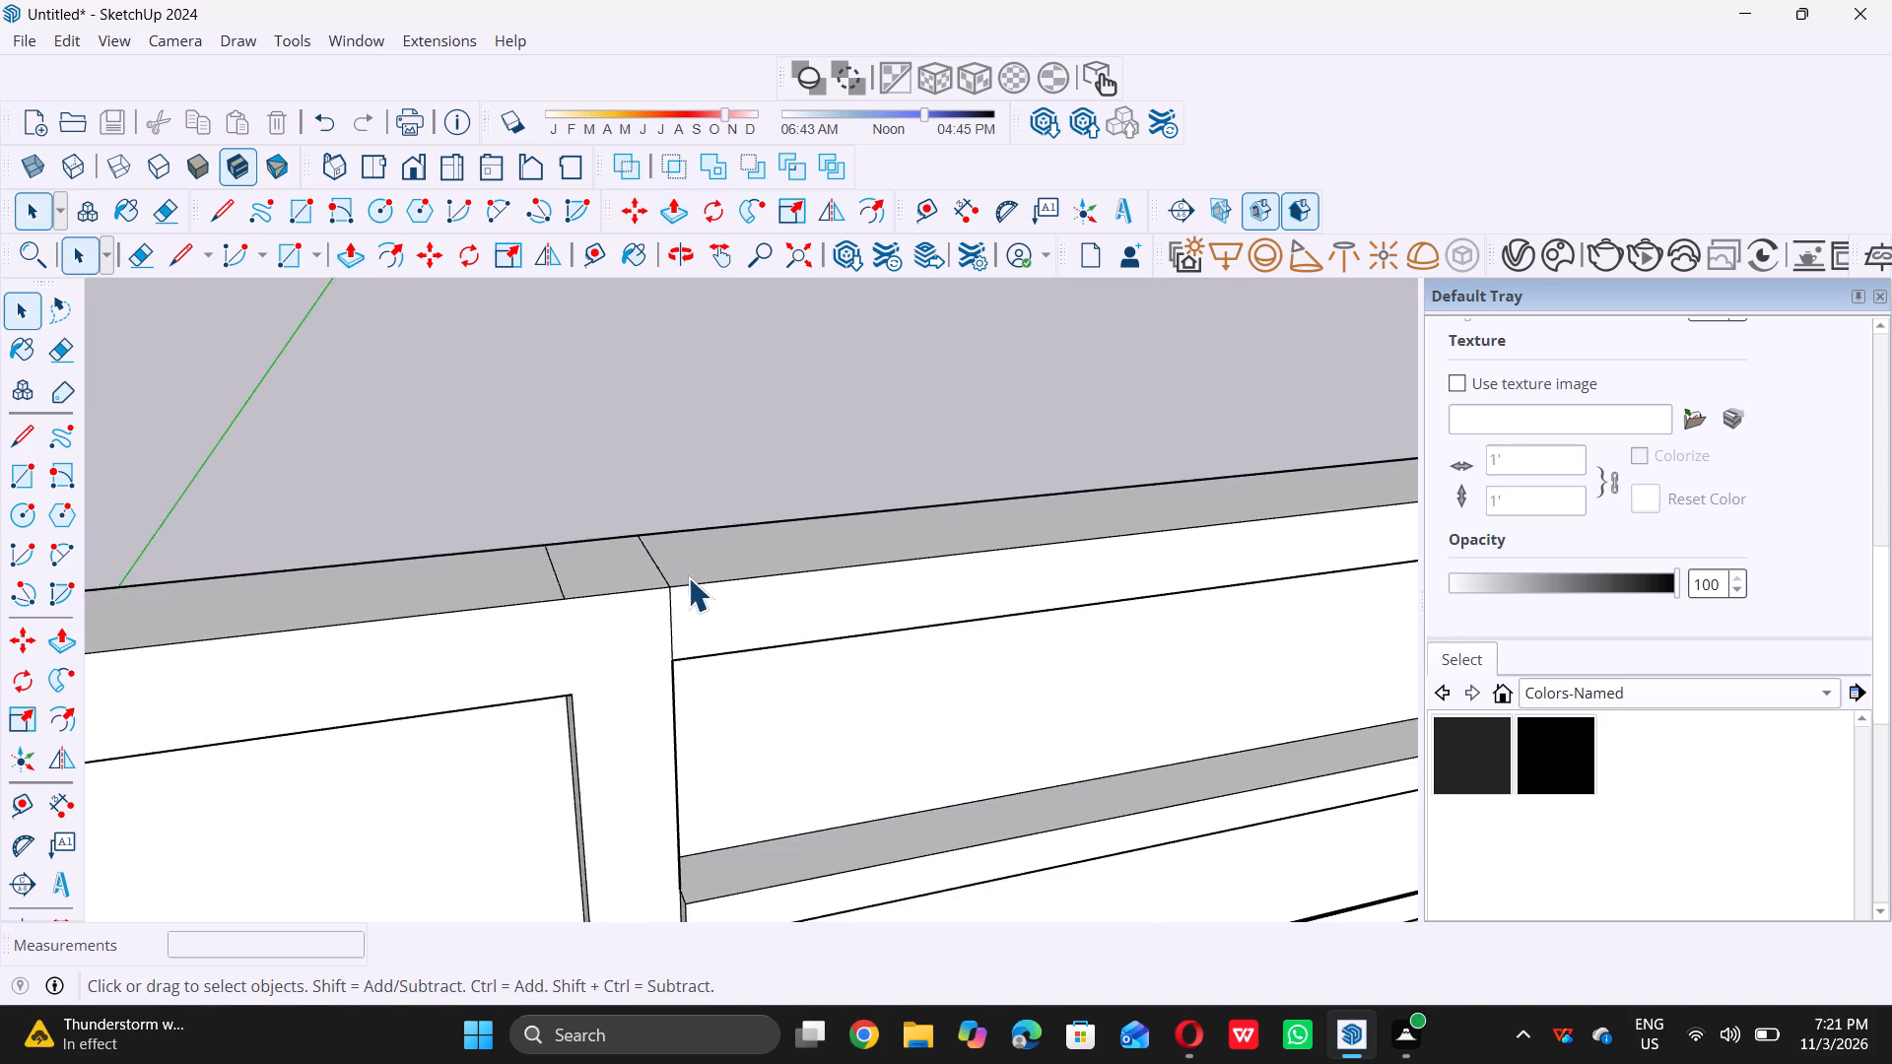
{"action": "scroll", "coordinate": [688, 577], "scroll_direction": "down", "scroll_amount": 20}
{"action": "scroll", "coordinate": [688, 577], "scroll_direction": "down", "scroll_amount": 7}
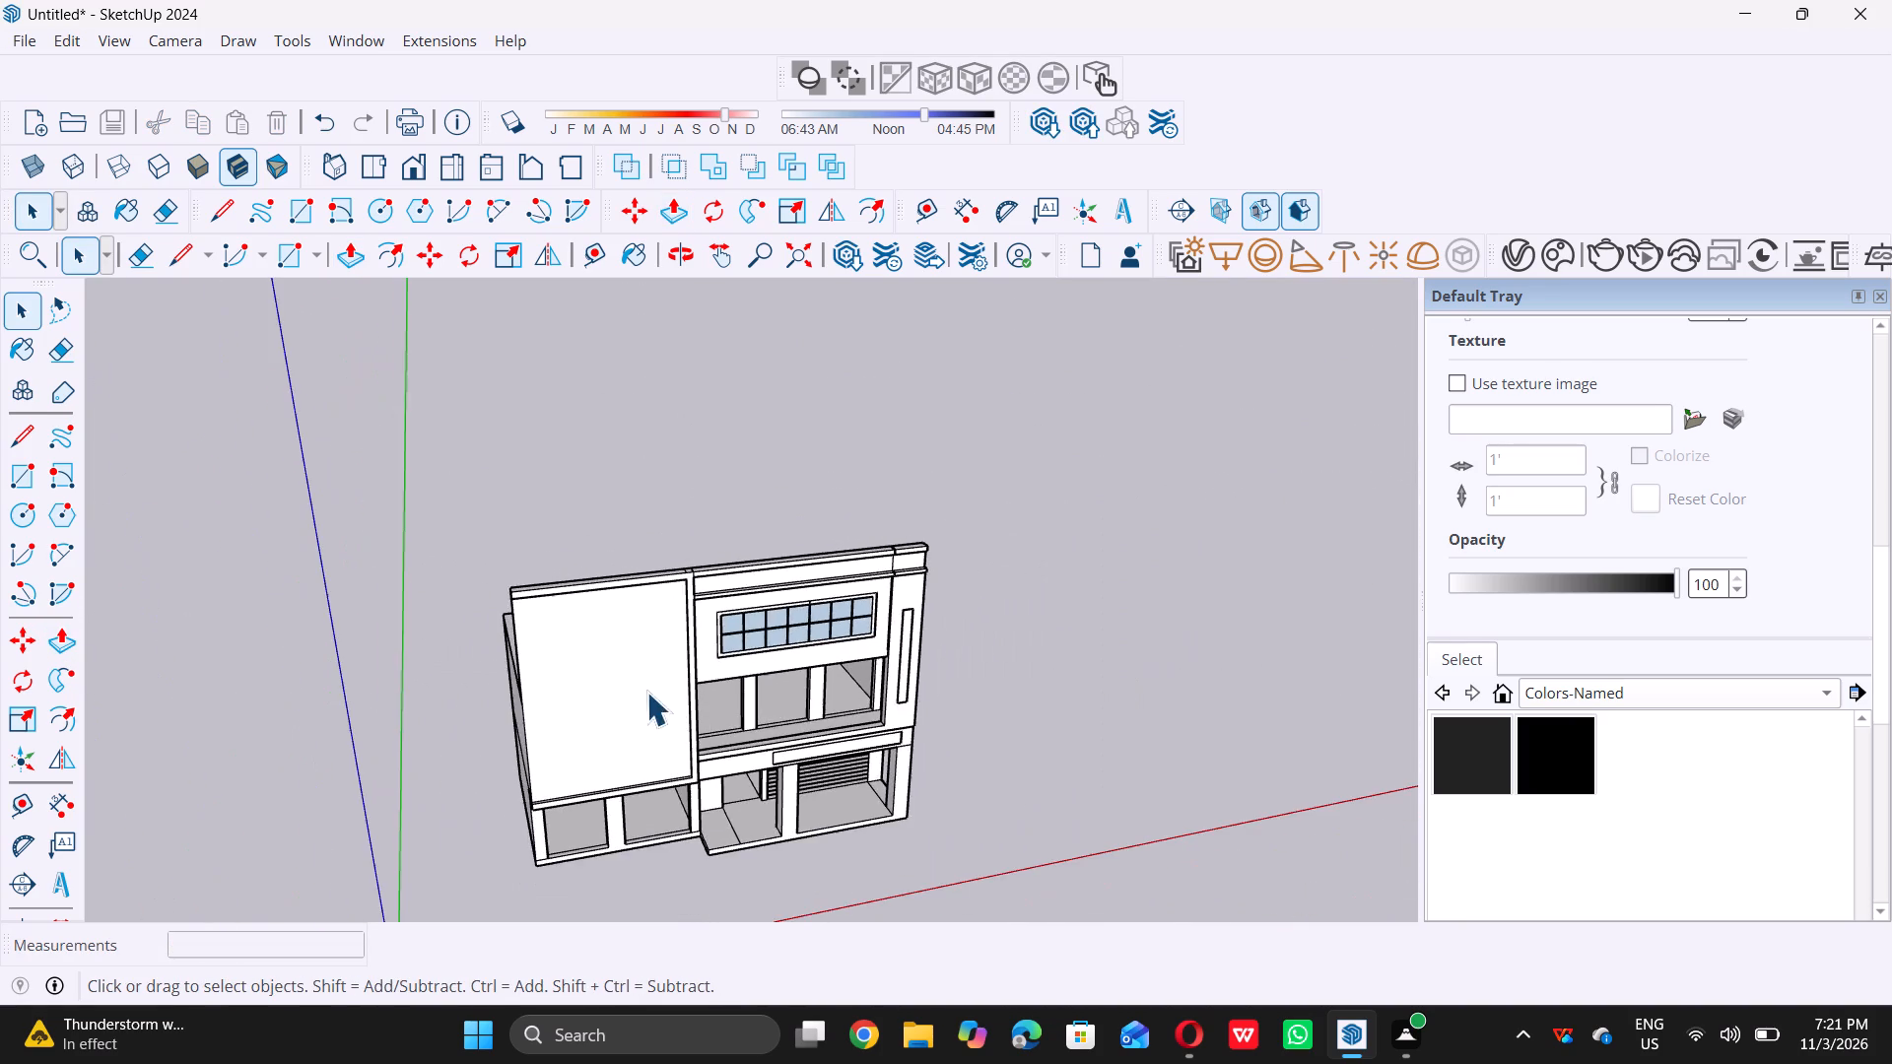
{"action": "middle_click_drag", "start_coordinate": [634, 705], "coordinate": [619, 568]}
{"action": "scroll", "coordinate": [628, 632], "scroll_direction": "down", "scroll_amount": 1}
{"action": "middle_click_drag", "start_coordinate": [622, 644], "coordinate": [583, 606]}
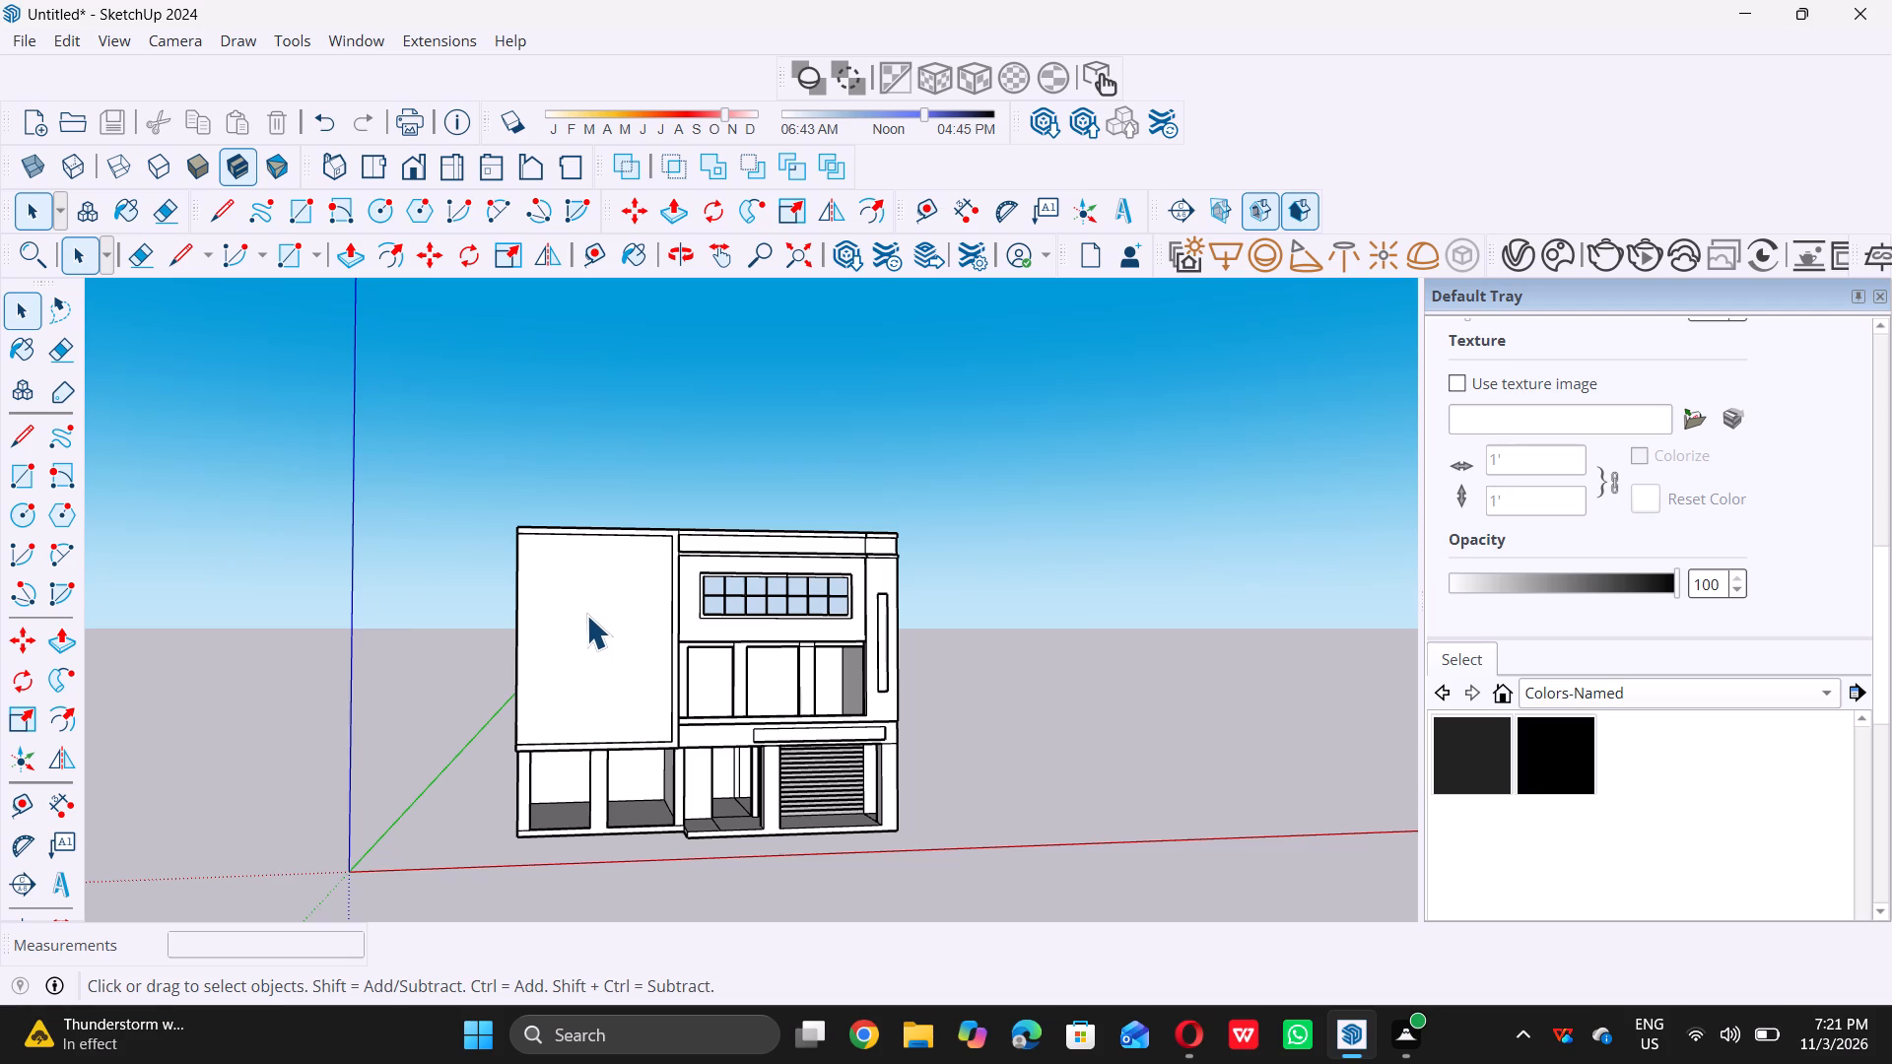
{"action": "middle_click_drag", "start_coordinate": [586, 613], "coordinate": [572, 612]}
{"action": "middle_click_drag", "start_coordinate": [572, 612], "coordinate": [565, 582]}
{"action": "scroll", "coordinate": [549, 605], "scroll_direction": "up", "scroll_amount": 1}
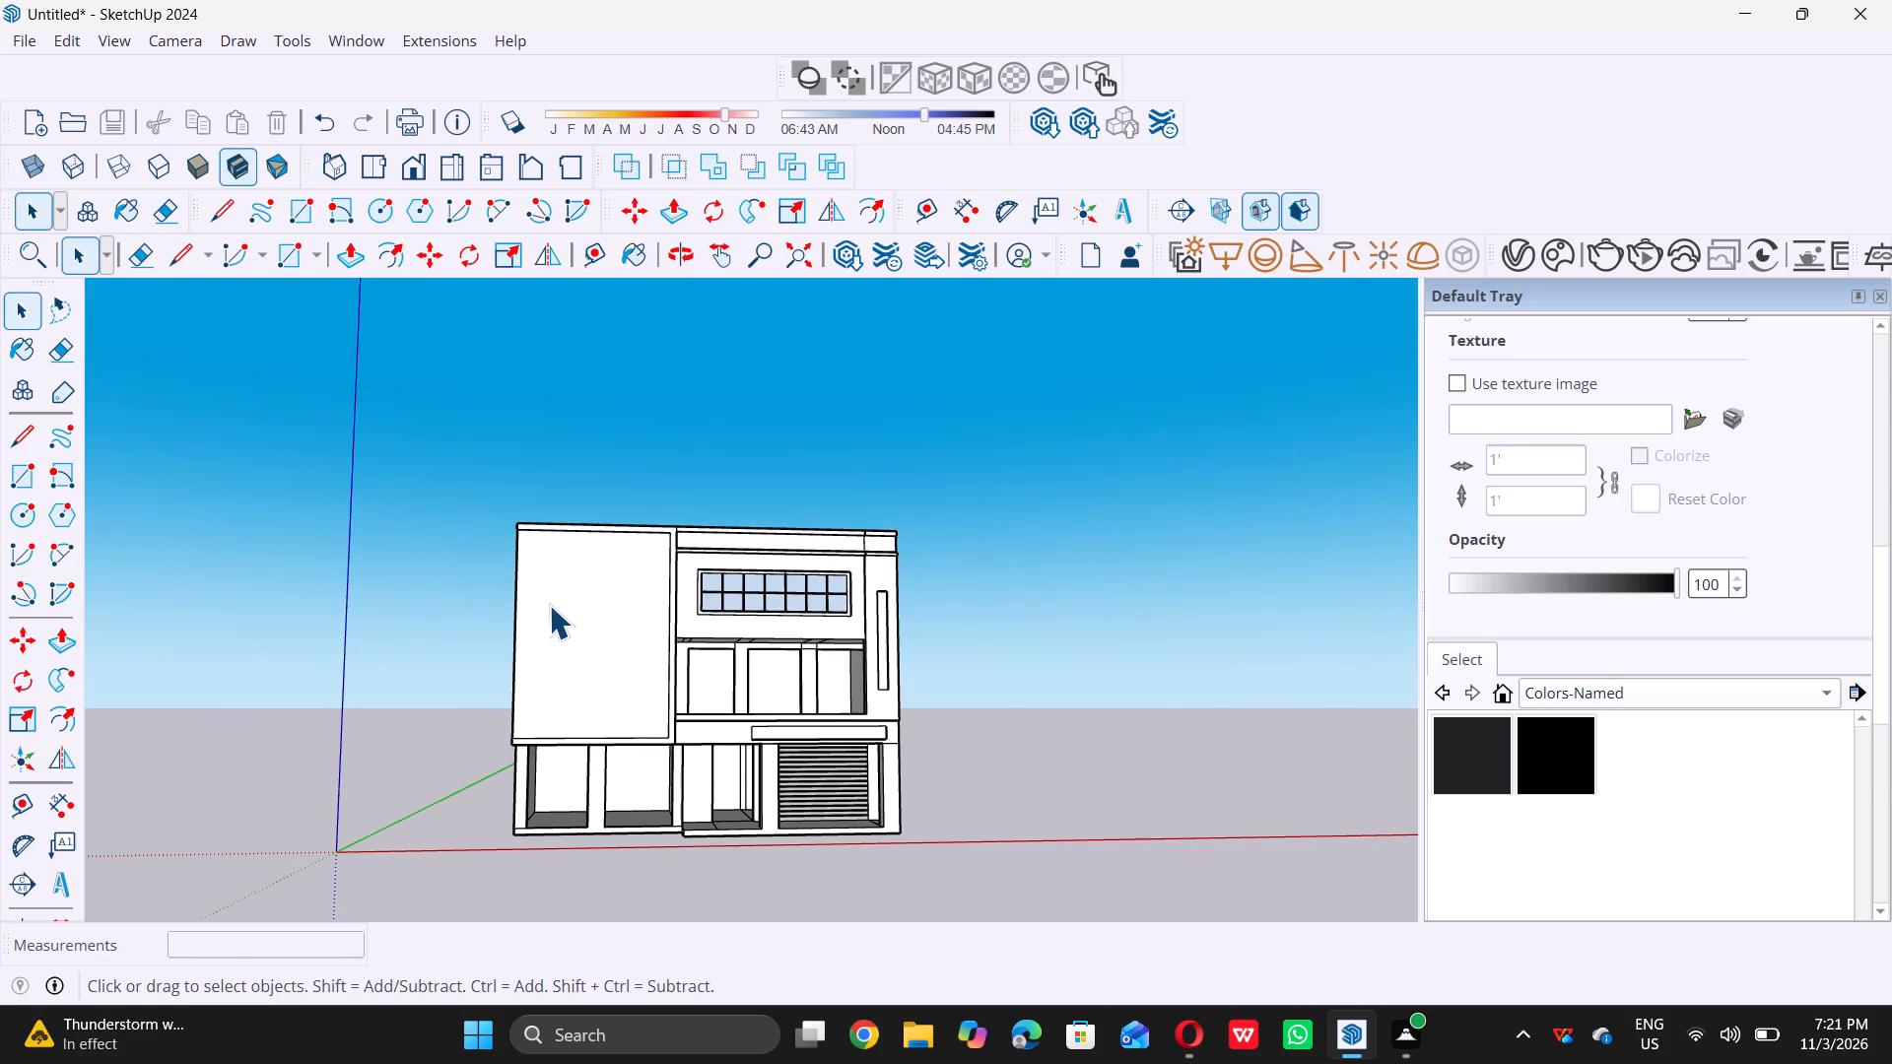
{"action": "scroll", "coordinate": [549, 605], "scroll_direction": "up", "scroll_amount": 4}
{"action": "middle_click_drag", "start_coordinate": [539, 666], "coordinate": [537, 652]}
{"action": "scroll", "coordinate": [537, 652], "scroll_direction": "up", "scroll_amount": 1}
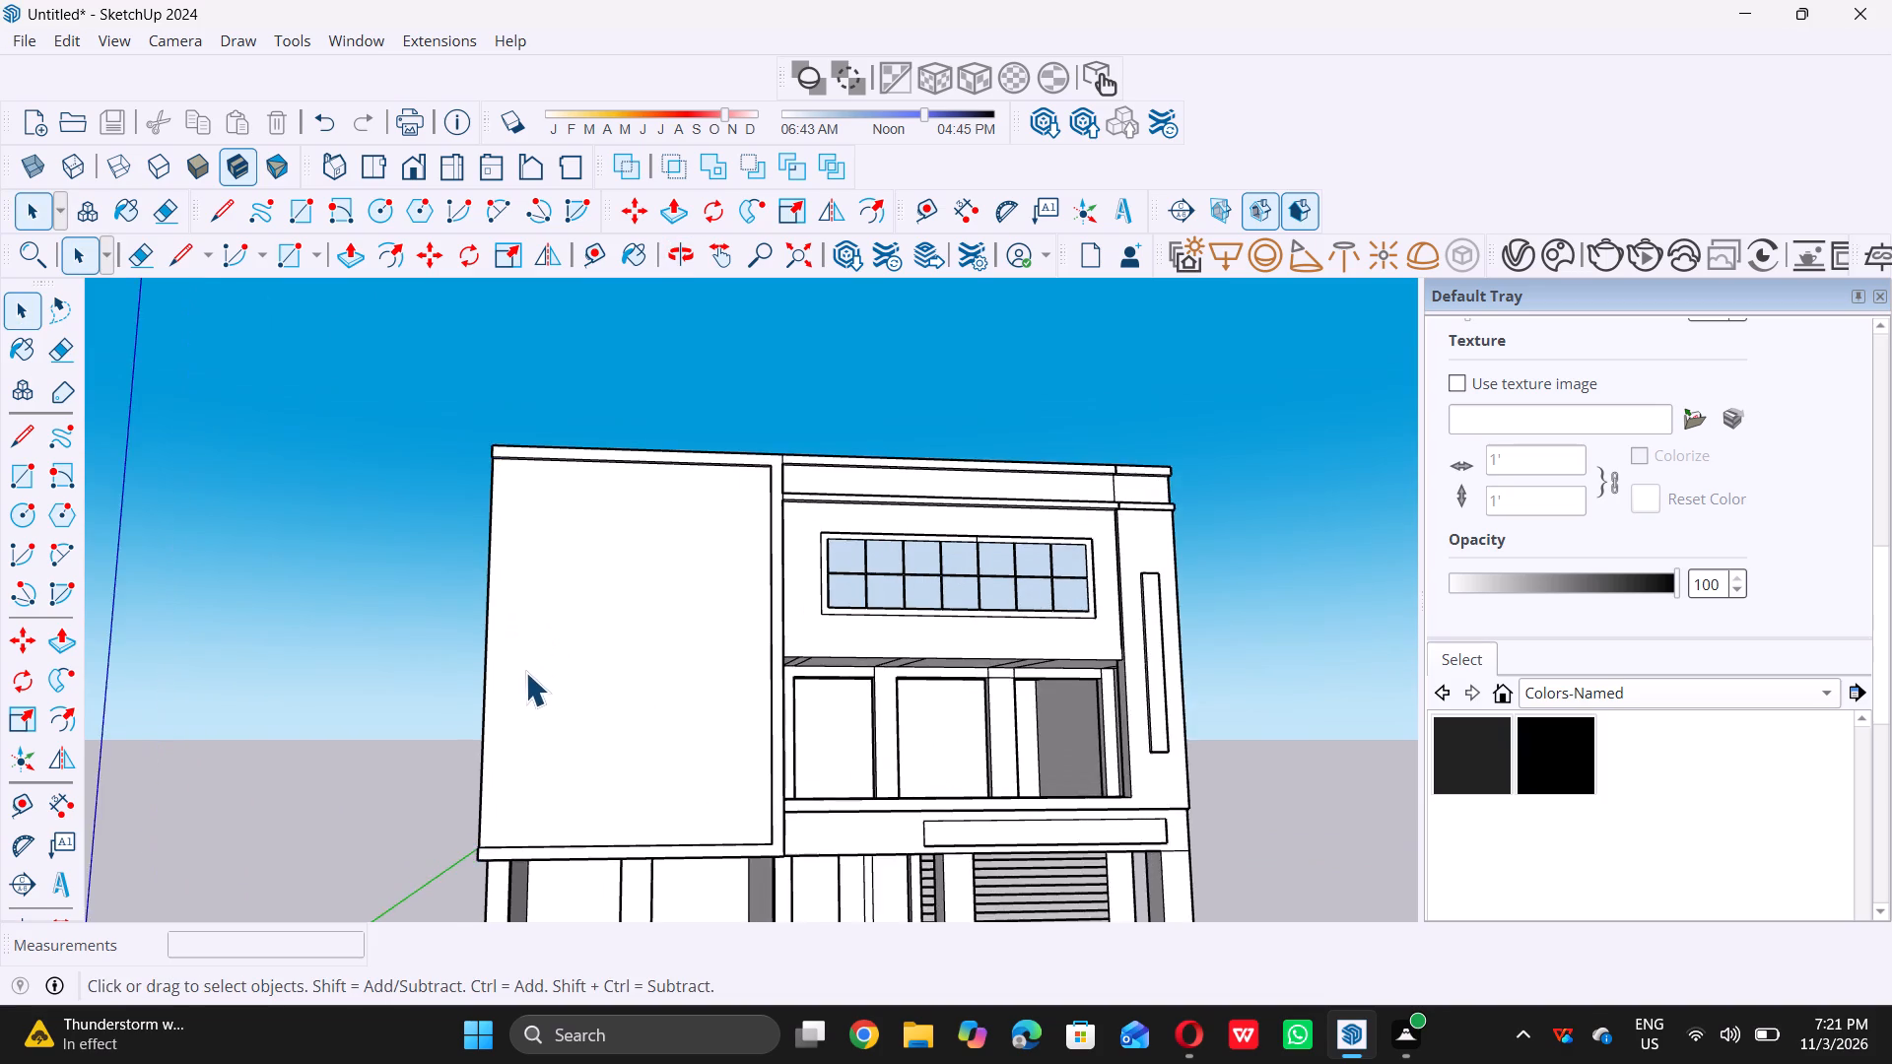
{"action": "scroll", "coordinate": [524, 673], "scroll_direction": "up", "scroll_amount": 1}
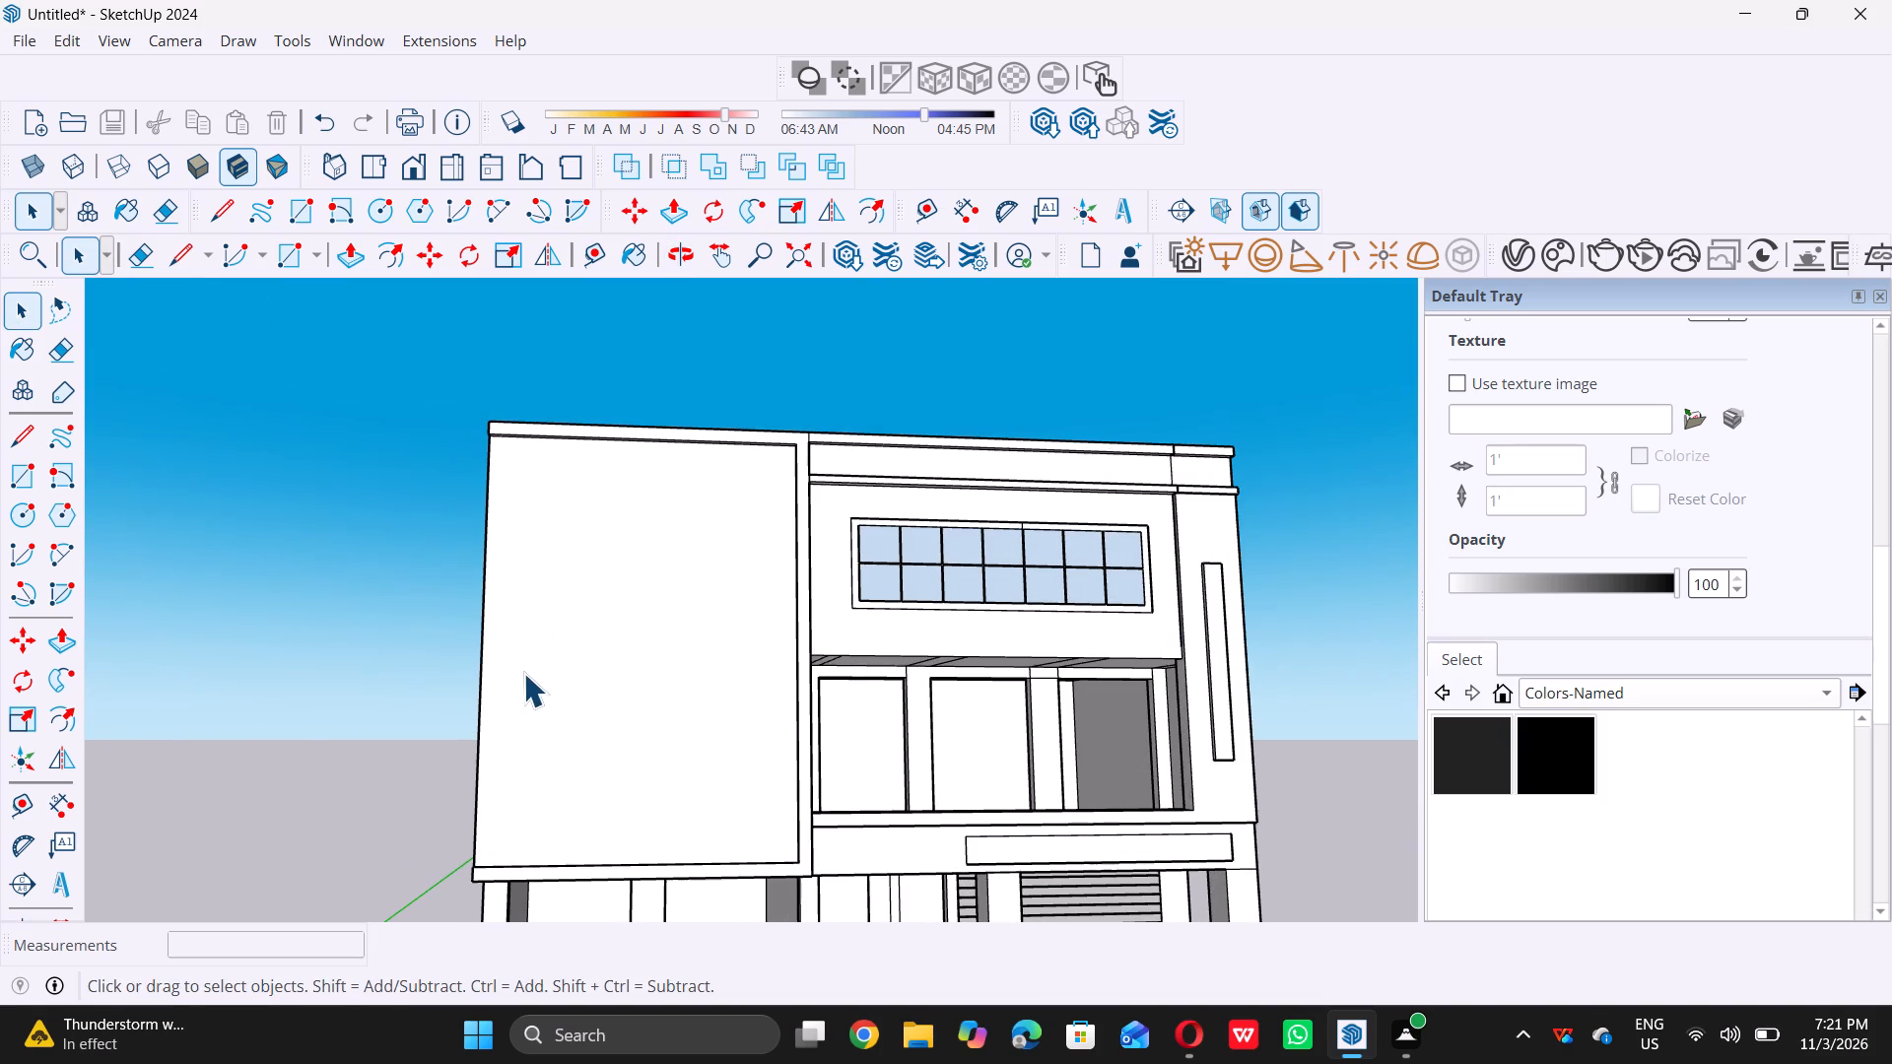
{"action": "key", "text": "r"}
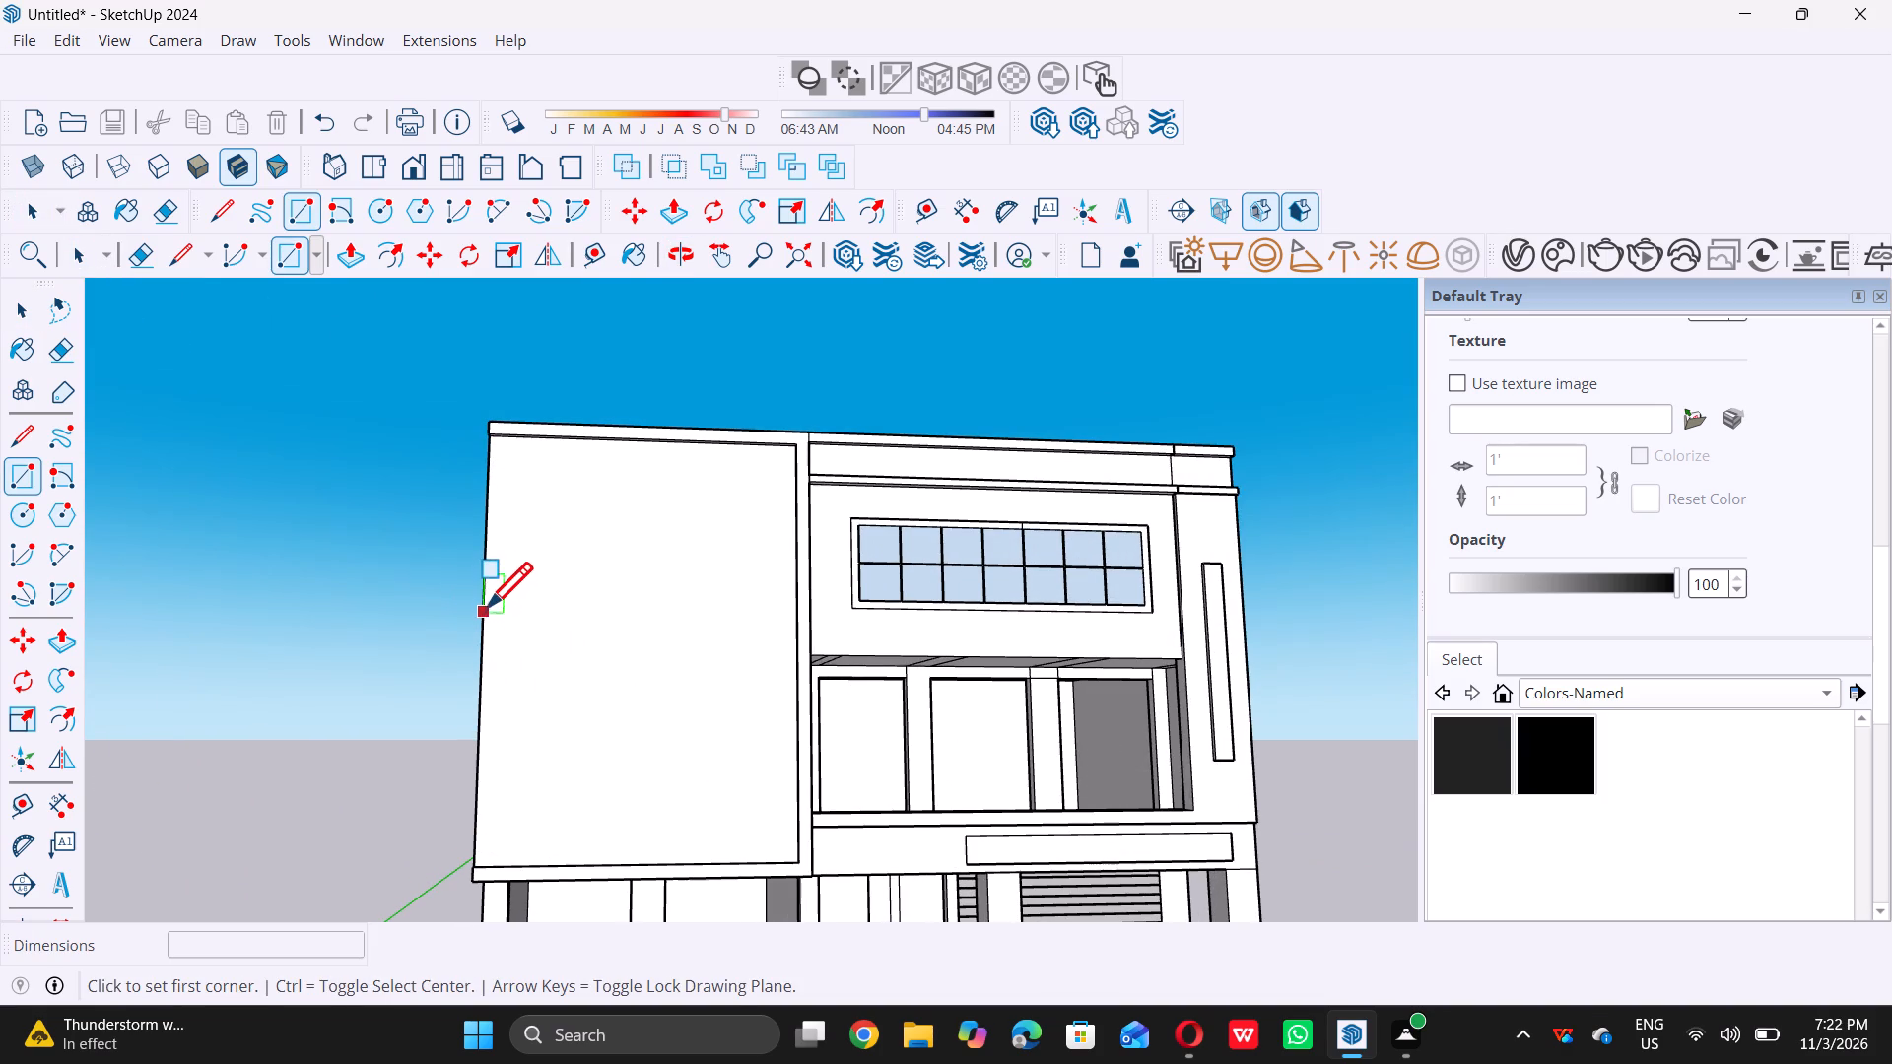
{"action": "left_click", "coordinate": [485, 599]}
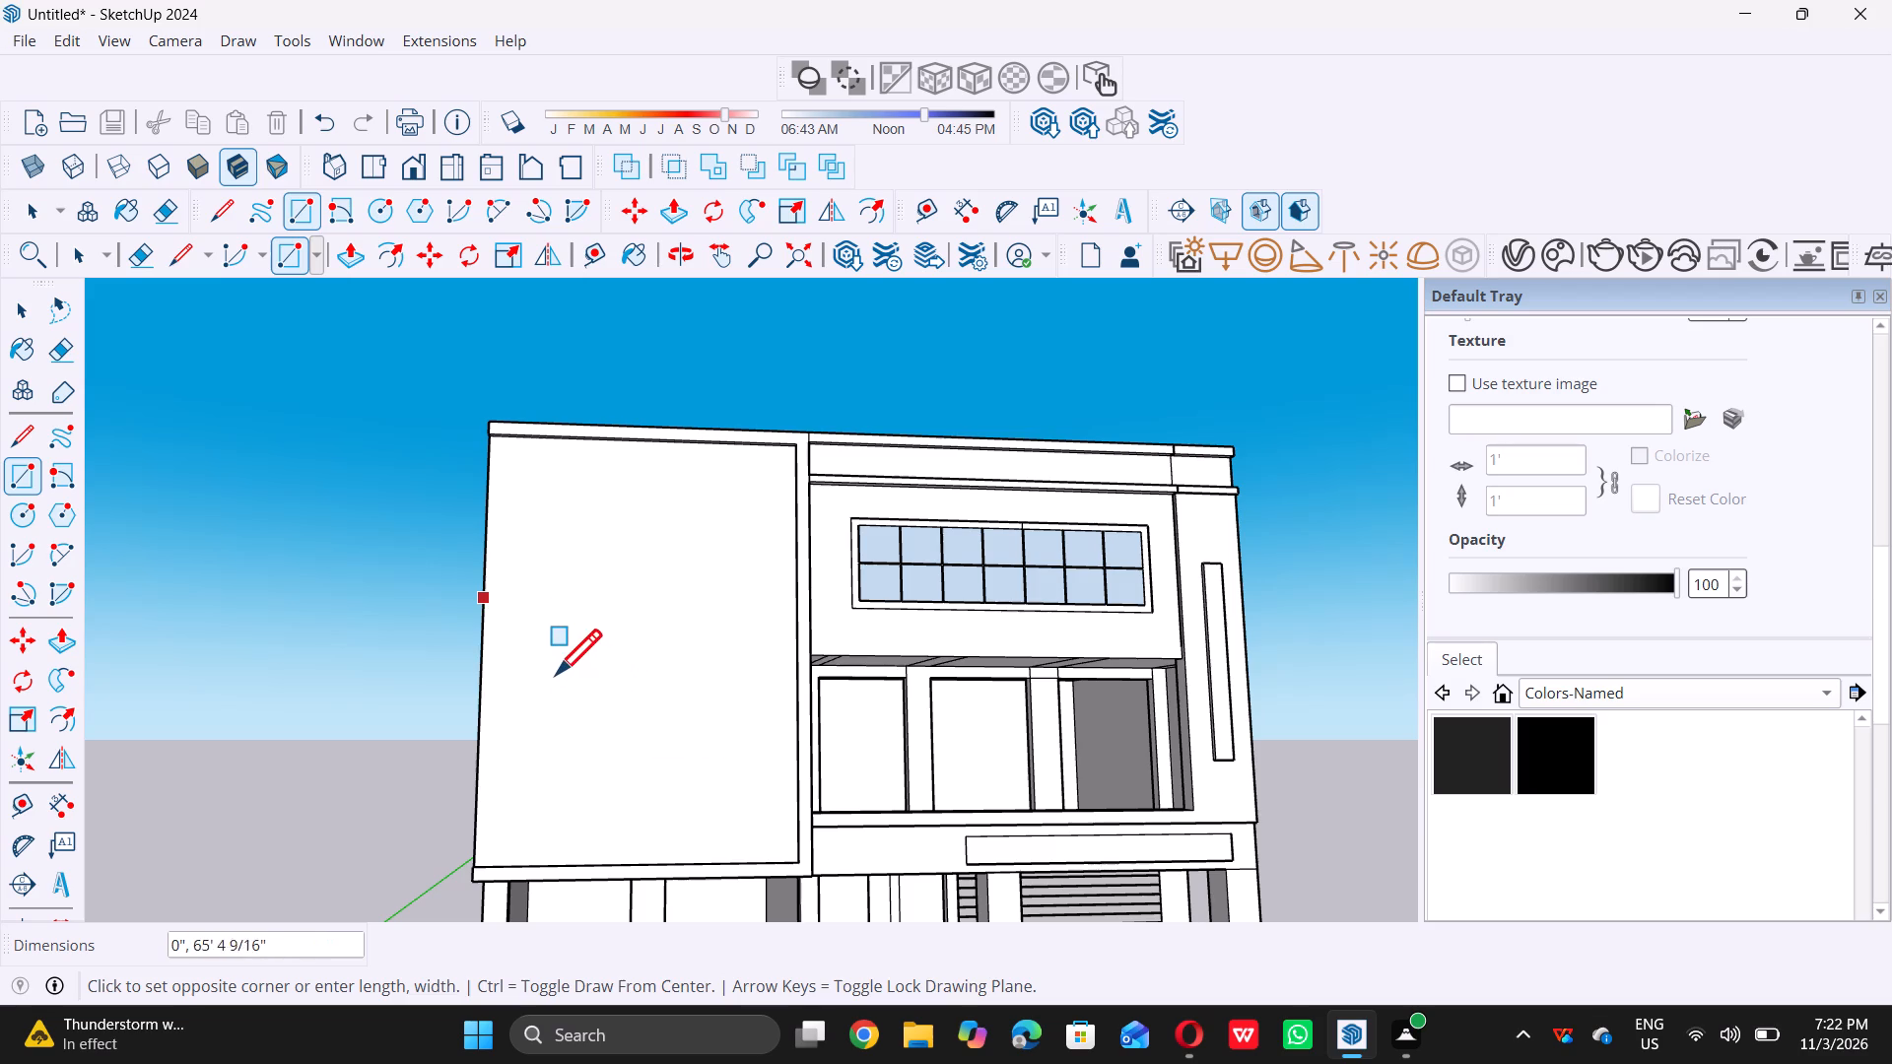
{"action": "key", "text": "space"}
Draw a rectangle about 5' 5" high by 7' 1" wide from the outer edge of the lower block's recessed wall, around mid-height.
{"action": "key", "text": "r"}
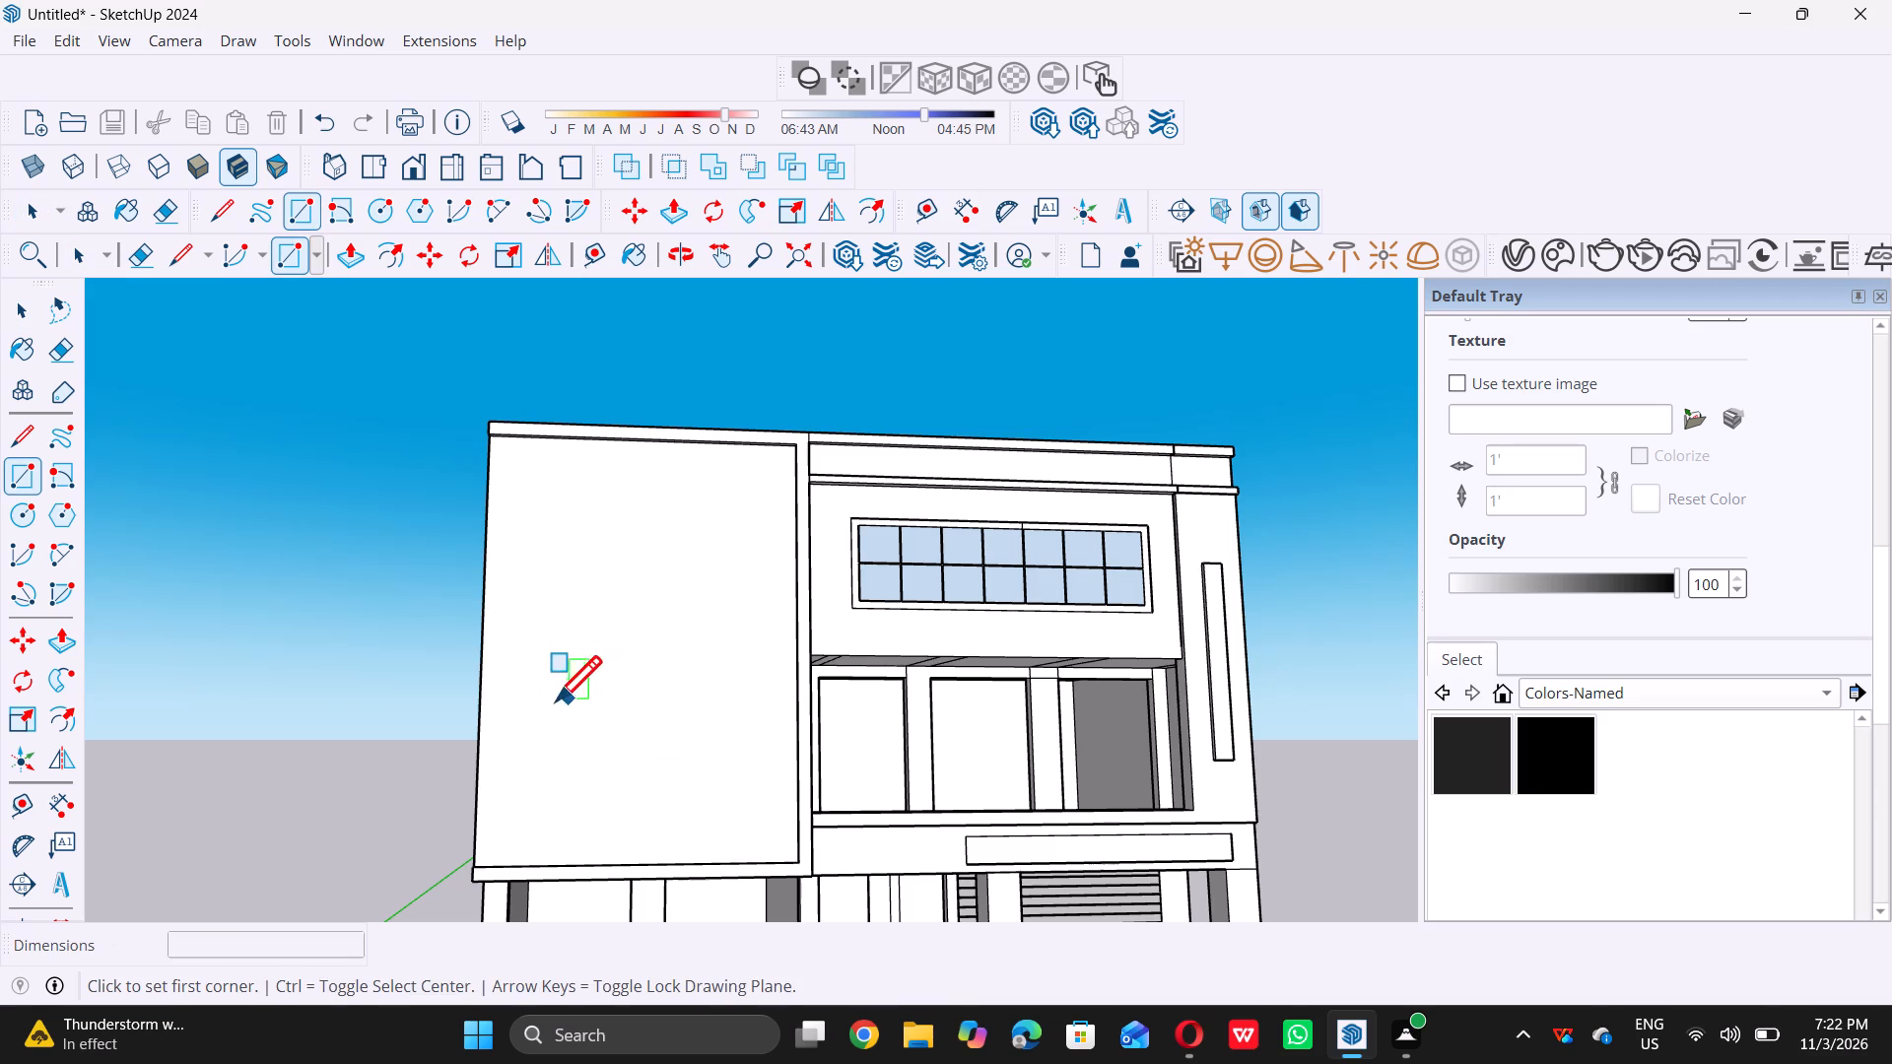
{"action": "left_click", "coordinate": [485, 703]}
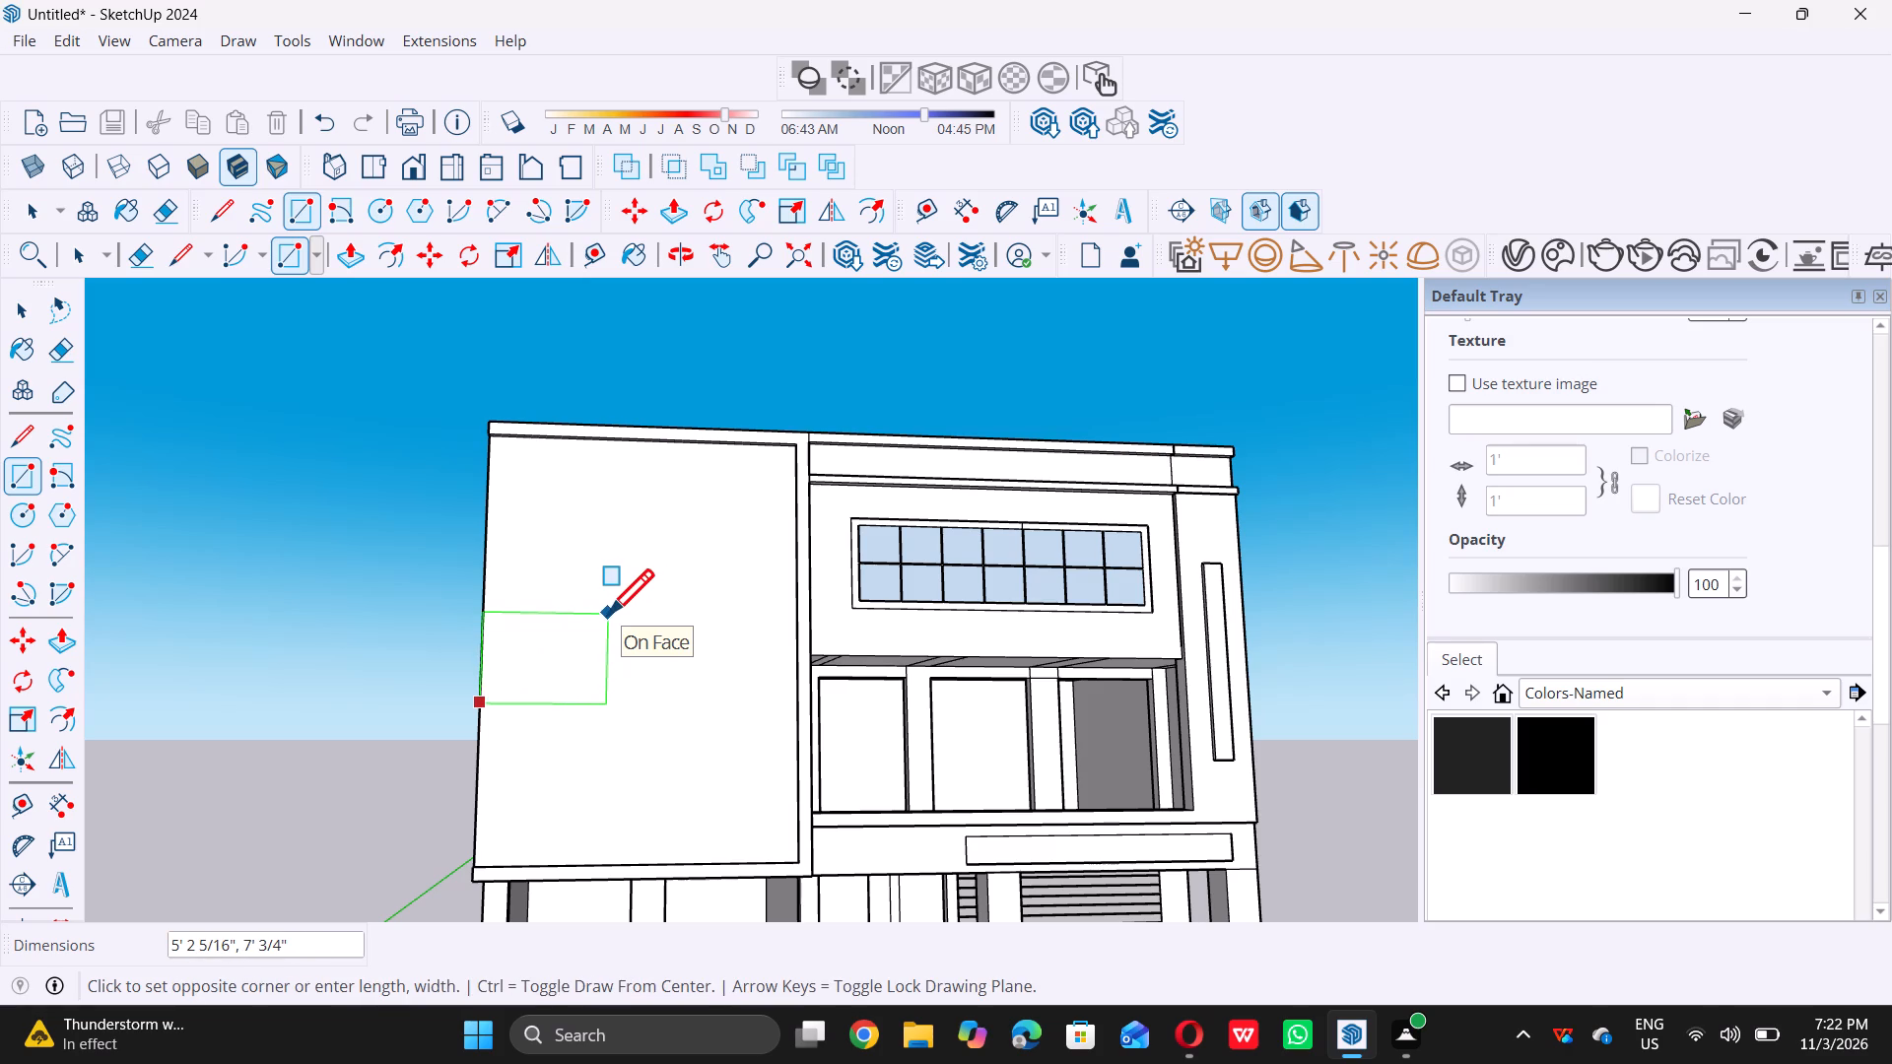
{"action": "triple_click", "coordinate": [608, 610]}
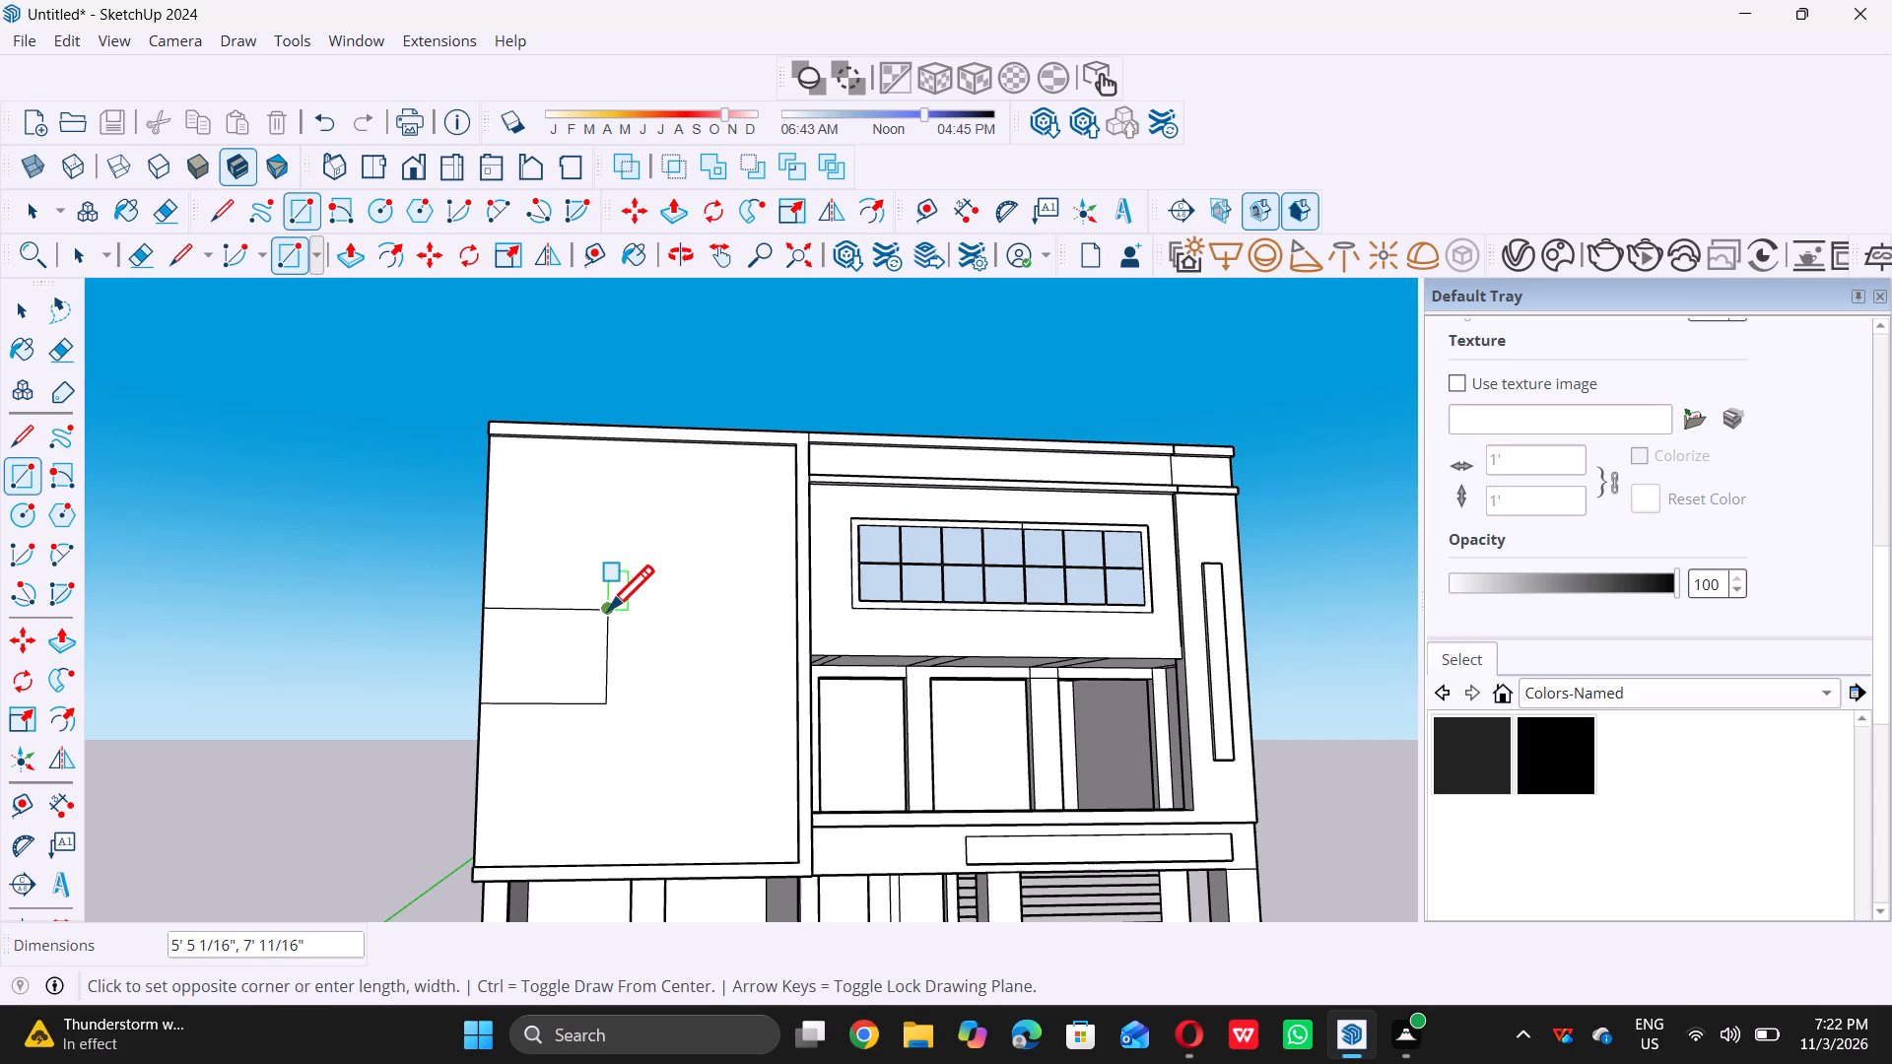
{"action": "key", "text": "space"}
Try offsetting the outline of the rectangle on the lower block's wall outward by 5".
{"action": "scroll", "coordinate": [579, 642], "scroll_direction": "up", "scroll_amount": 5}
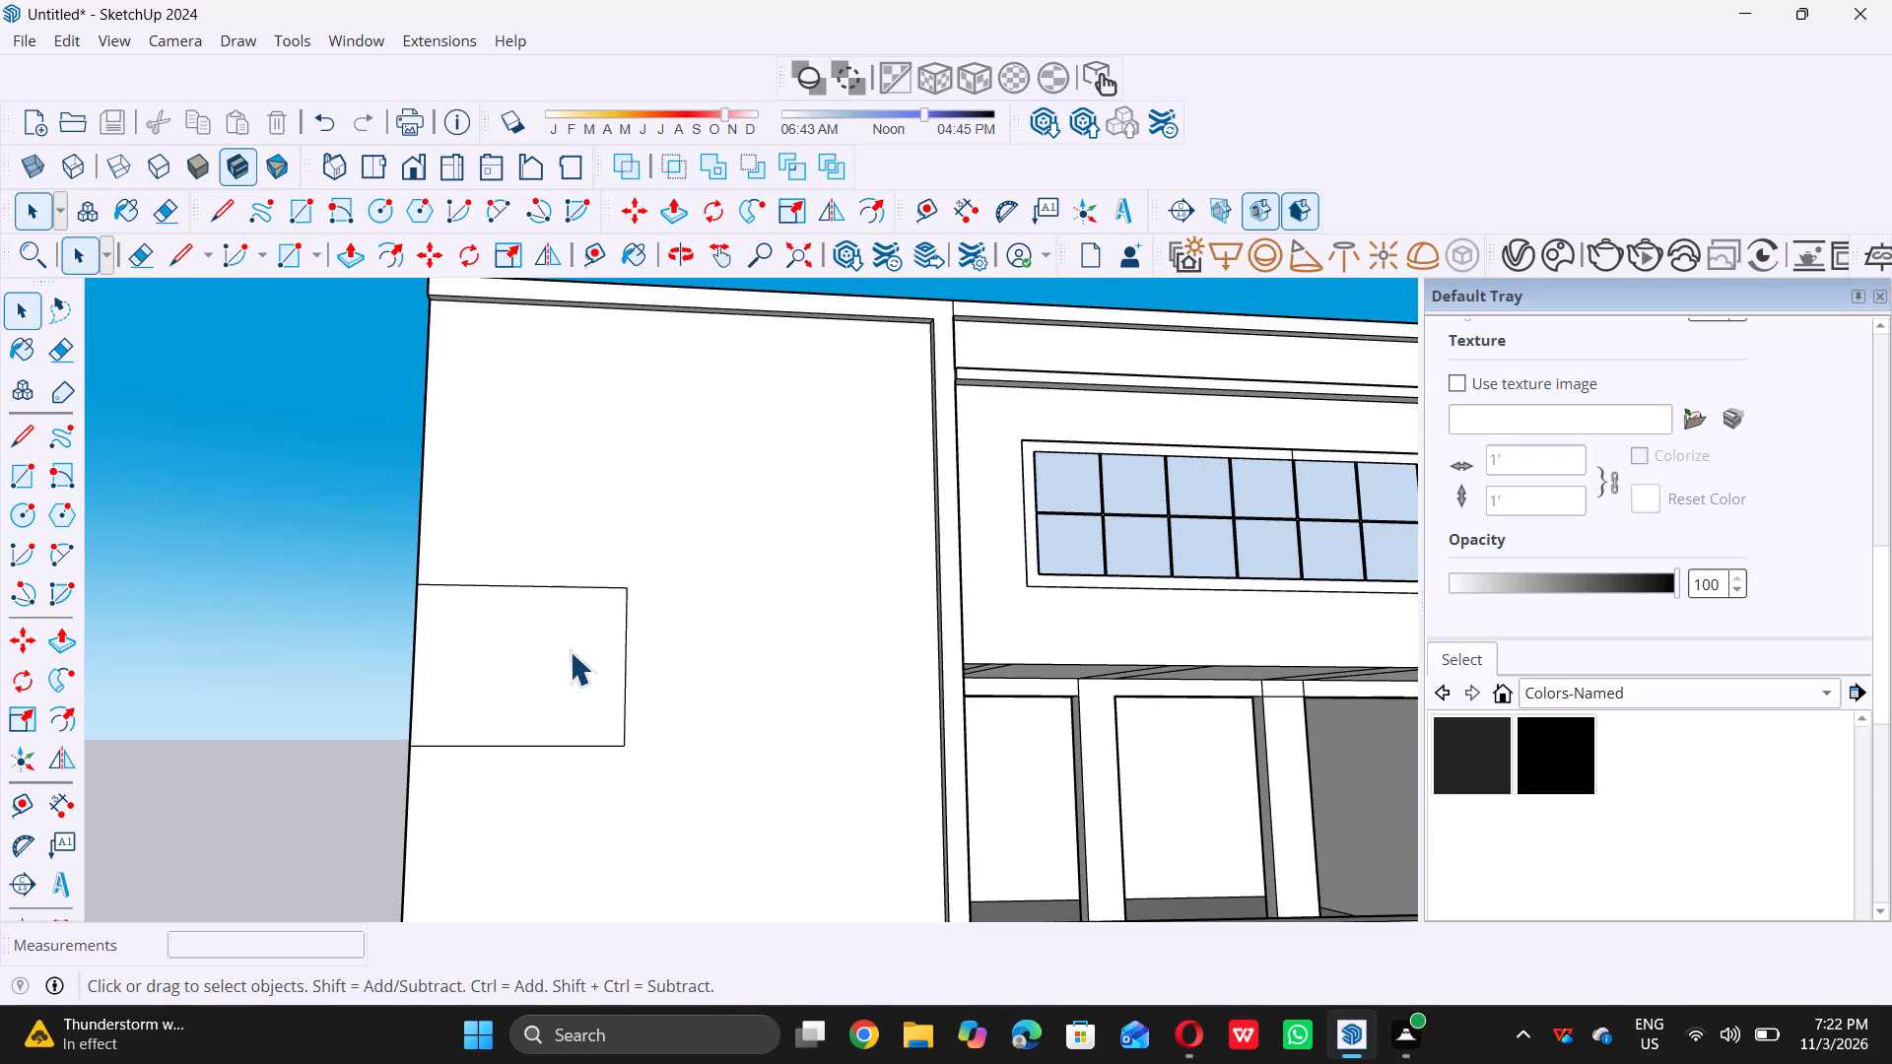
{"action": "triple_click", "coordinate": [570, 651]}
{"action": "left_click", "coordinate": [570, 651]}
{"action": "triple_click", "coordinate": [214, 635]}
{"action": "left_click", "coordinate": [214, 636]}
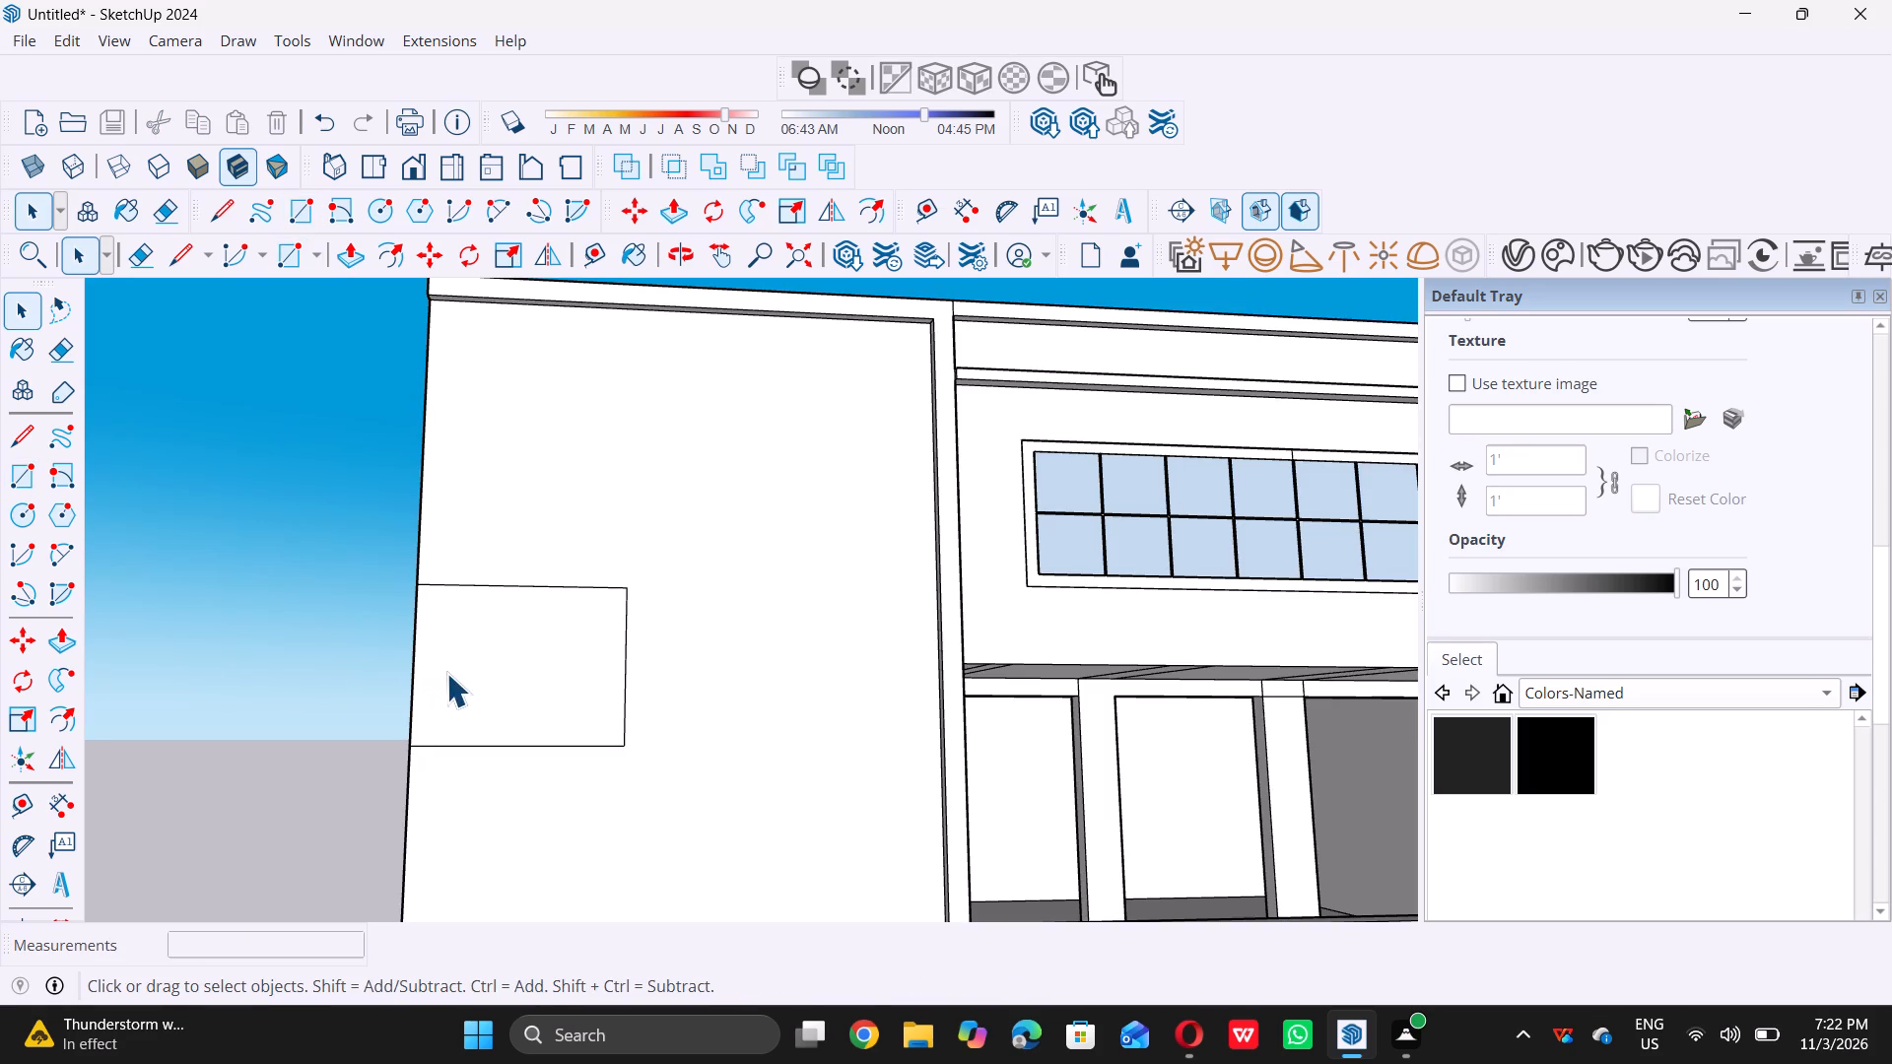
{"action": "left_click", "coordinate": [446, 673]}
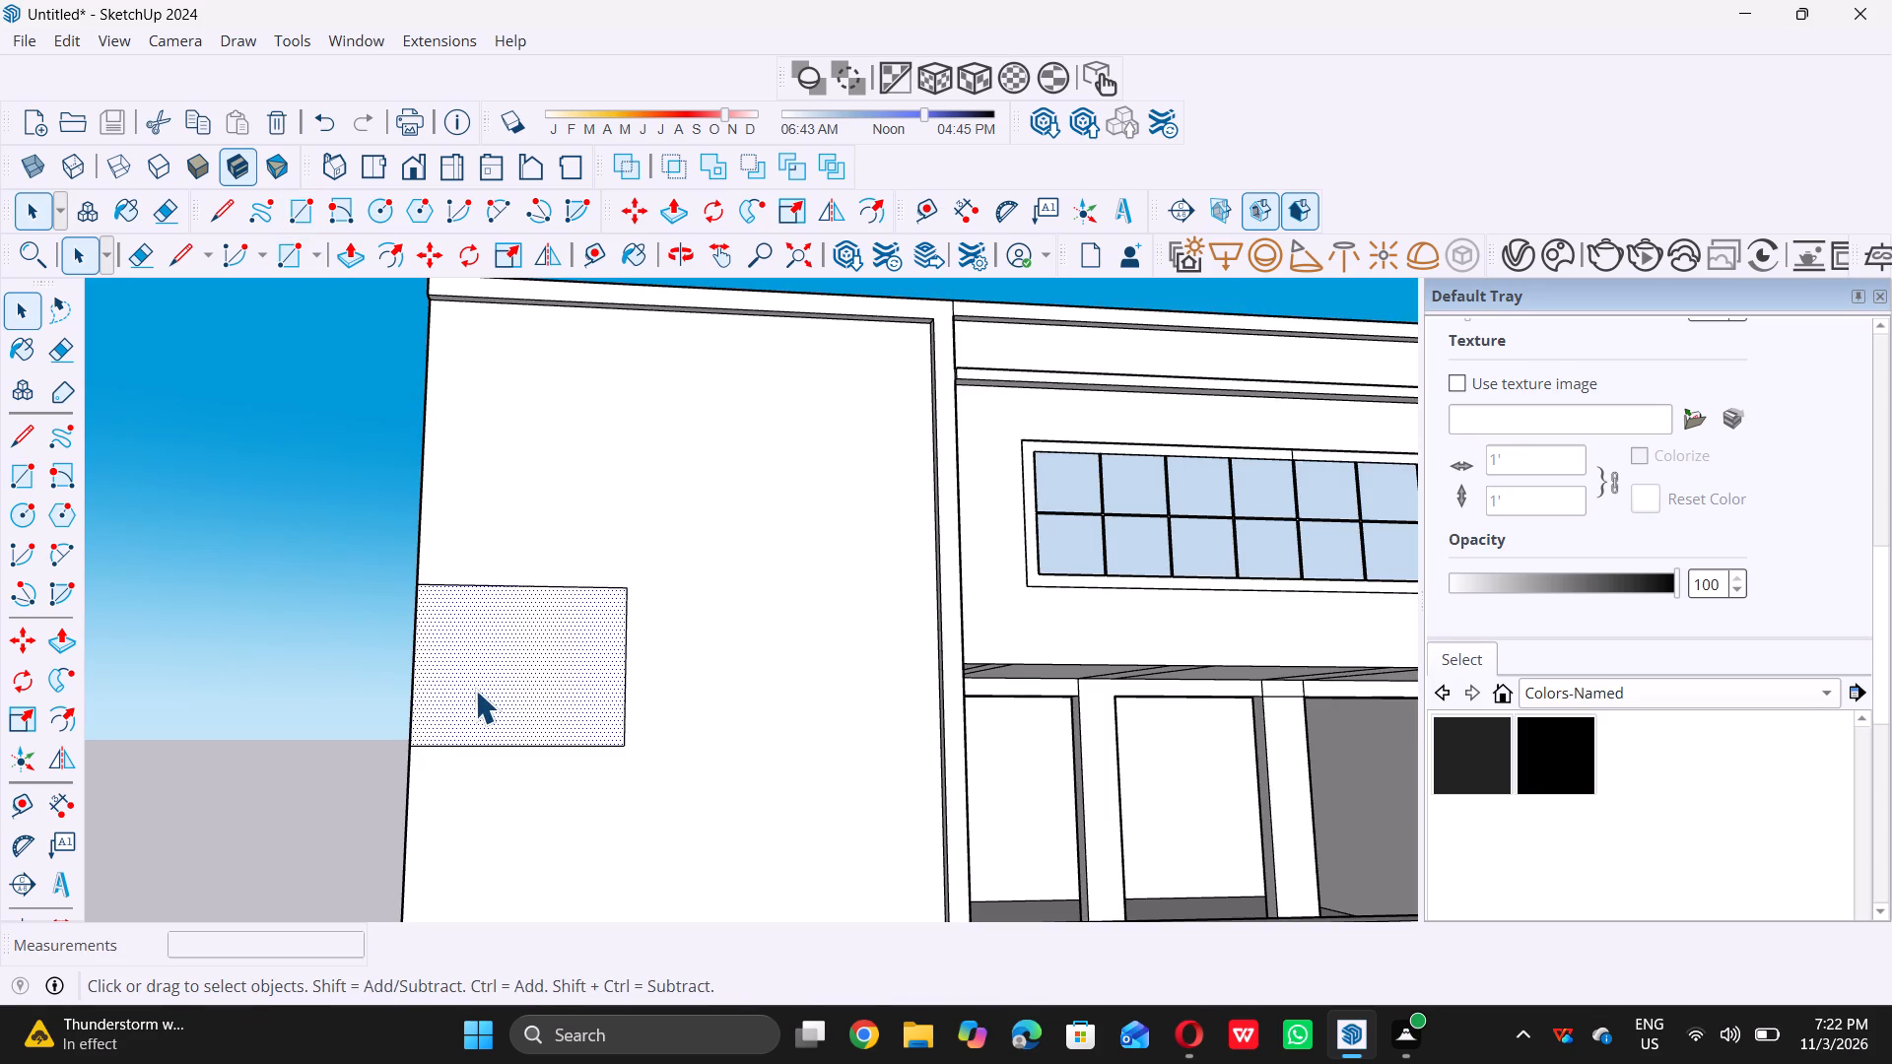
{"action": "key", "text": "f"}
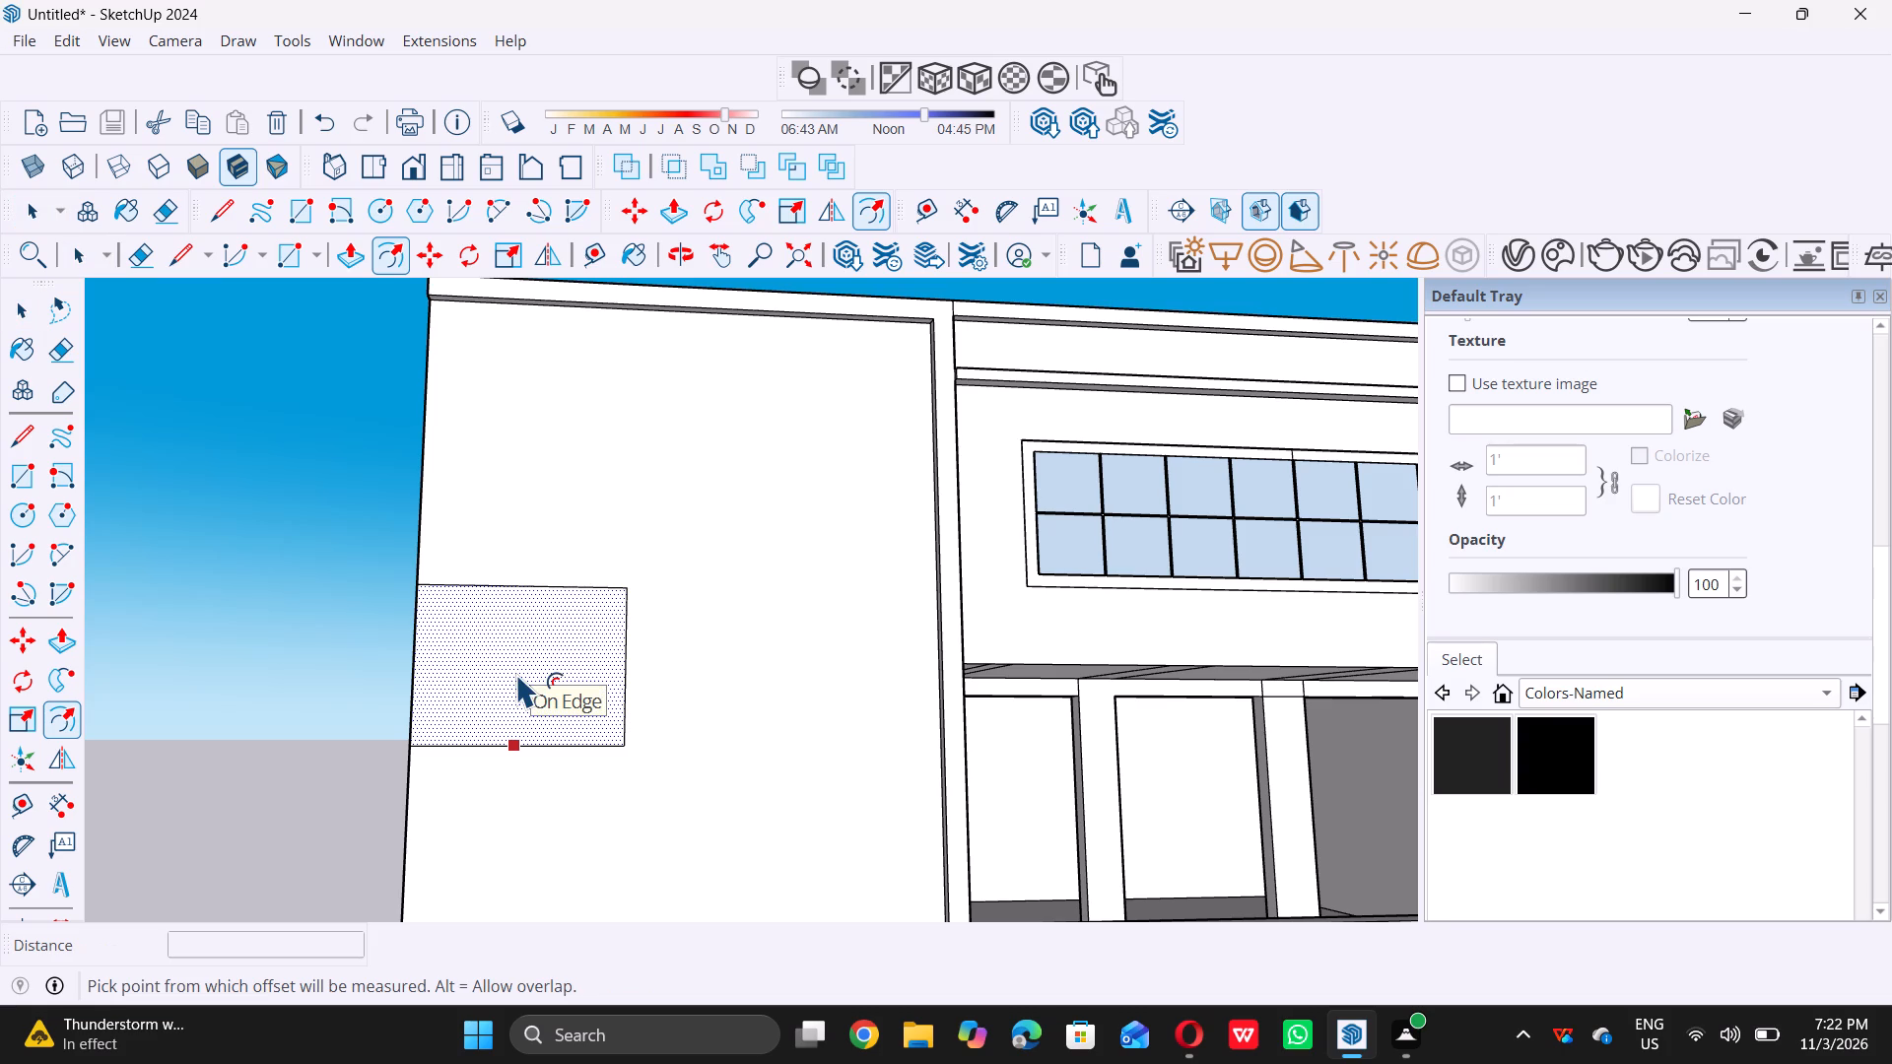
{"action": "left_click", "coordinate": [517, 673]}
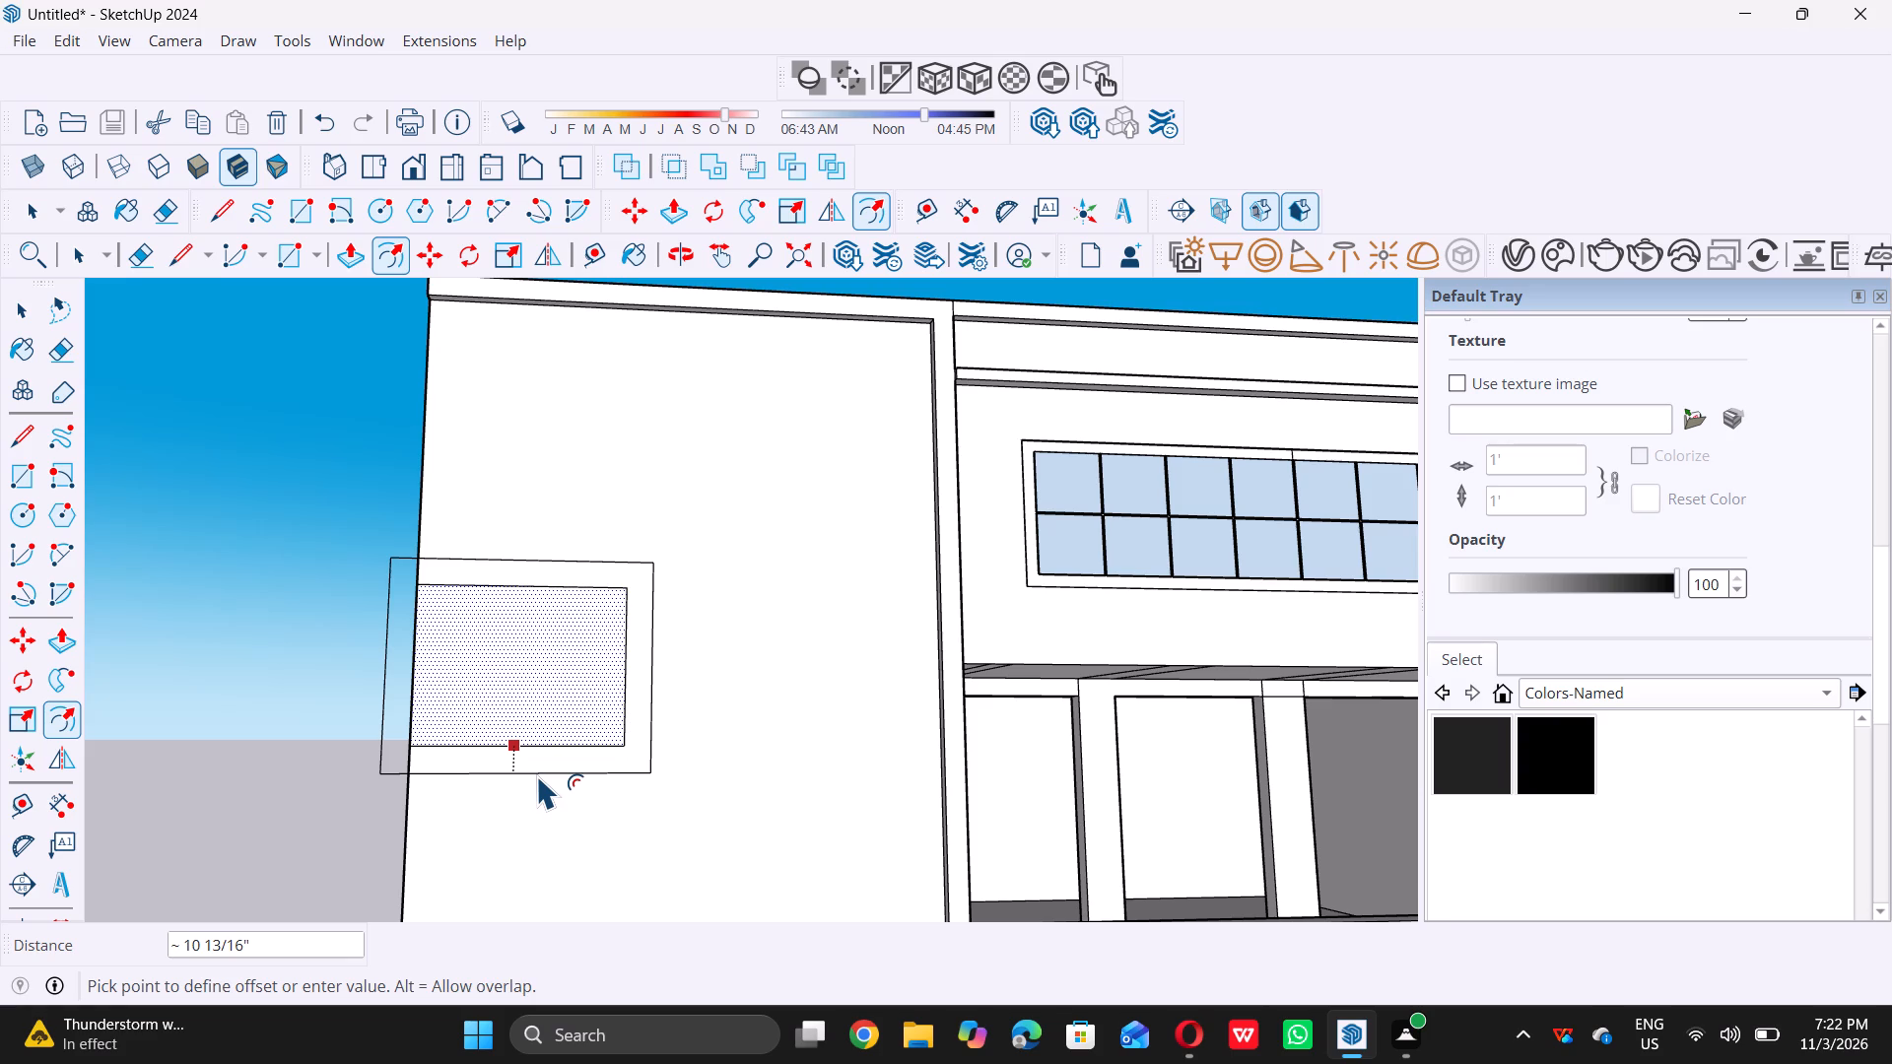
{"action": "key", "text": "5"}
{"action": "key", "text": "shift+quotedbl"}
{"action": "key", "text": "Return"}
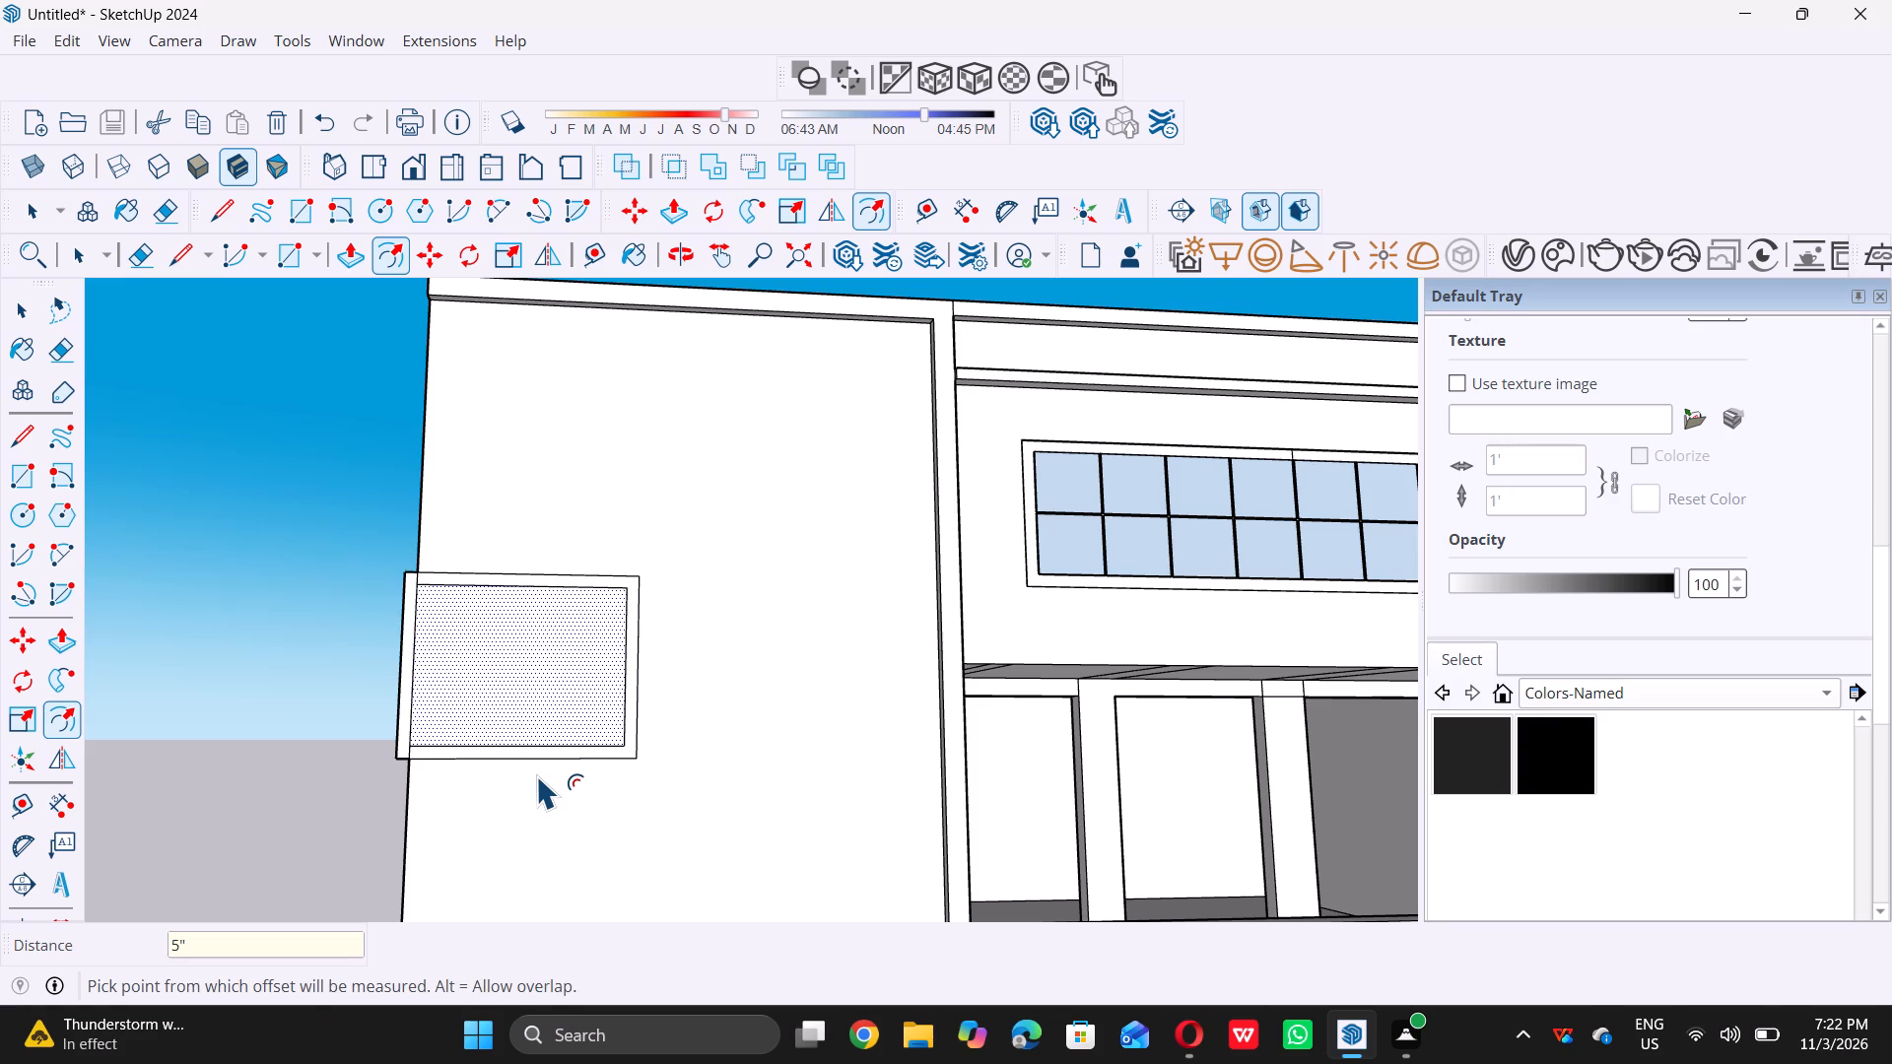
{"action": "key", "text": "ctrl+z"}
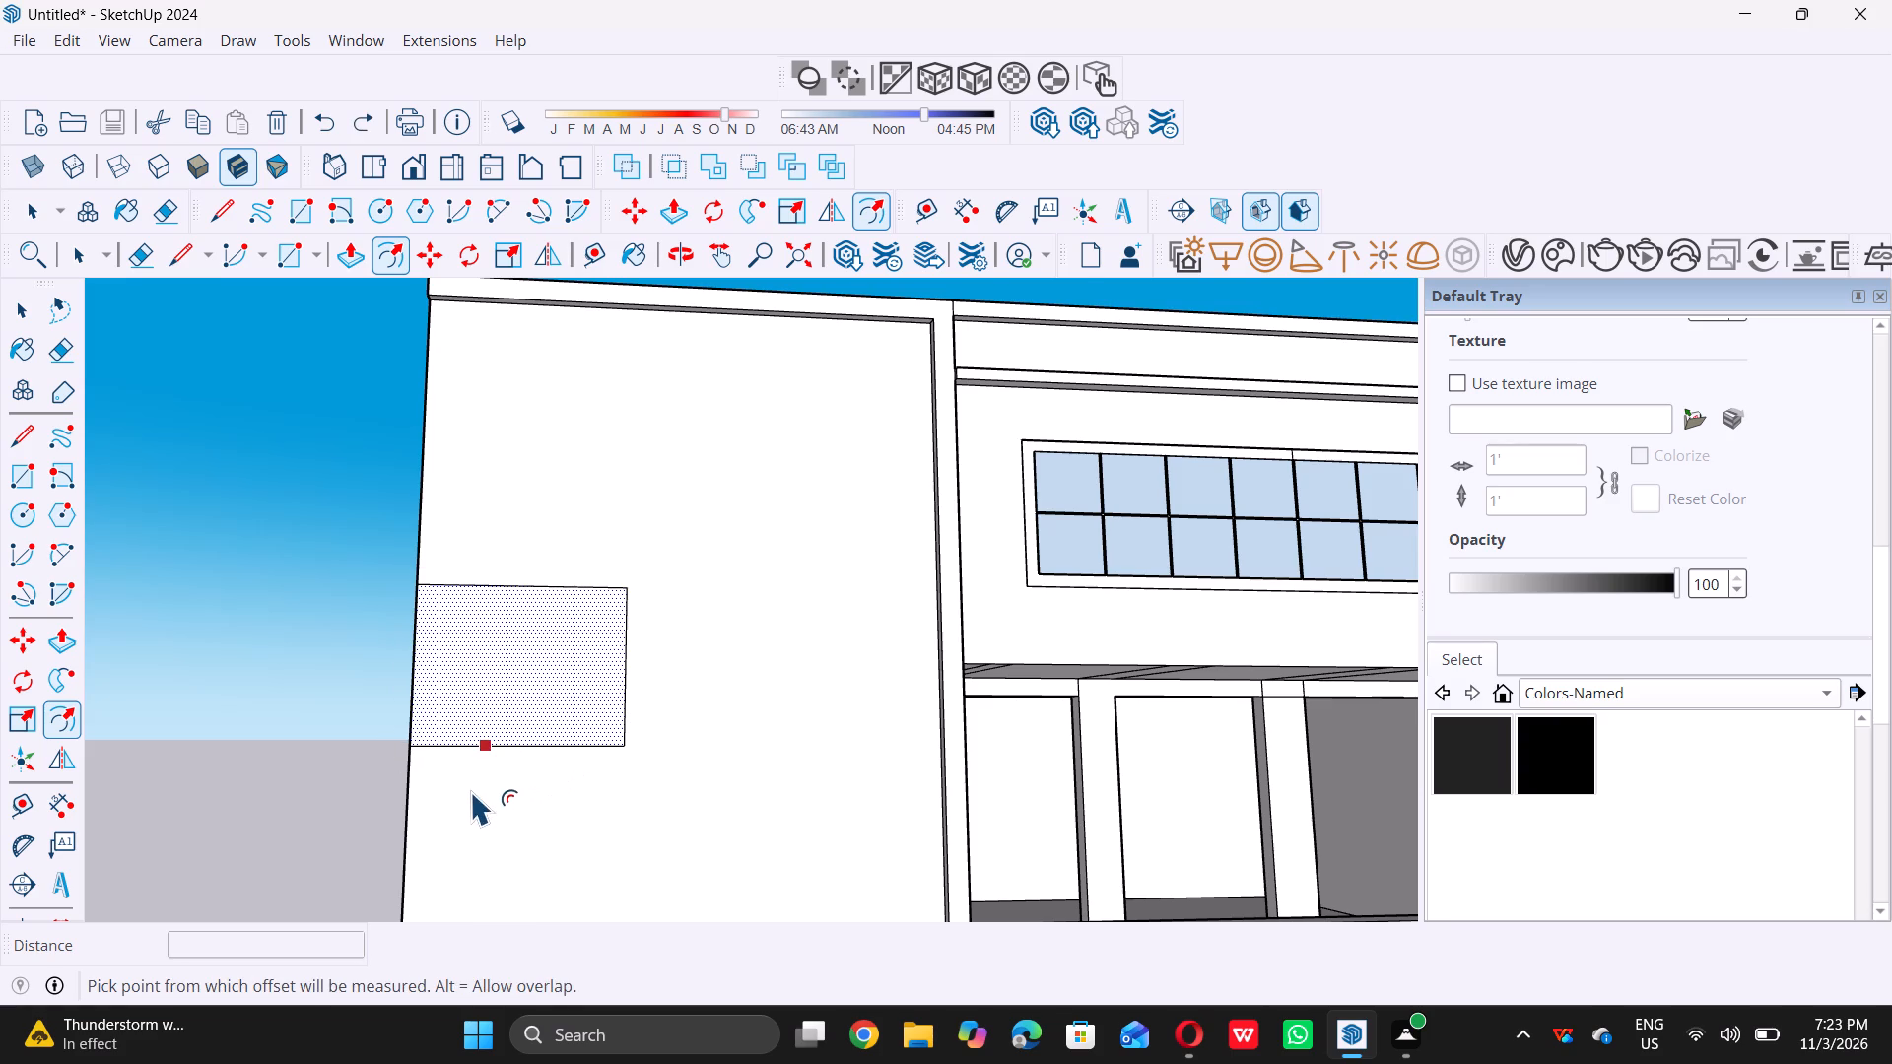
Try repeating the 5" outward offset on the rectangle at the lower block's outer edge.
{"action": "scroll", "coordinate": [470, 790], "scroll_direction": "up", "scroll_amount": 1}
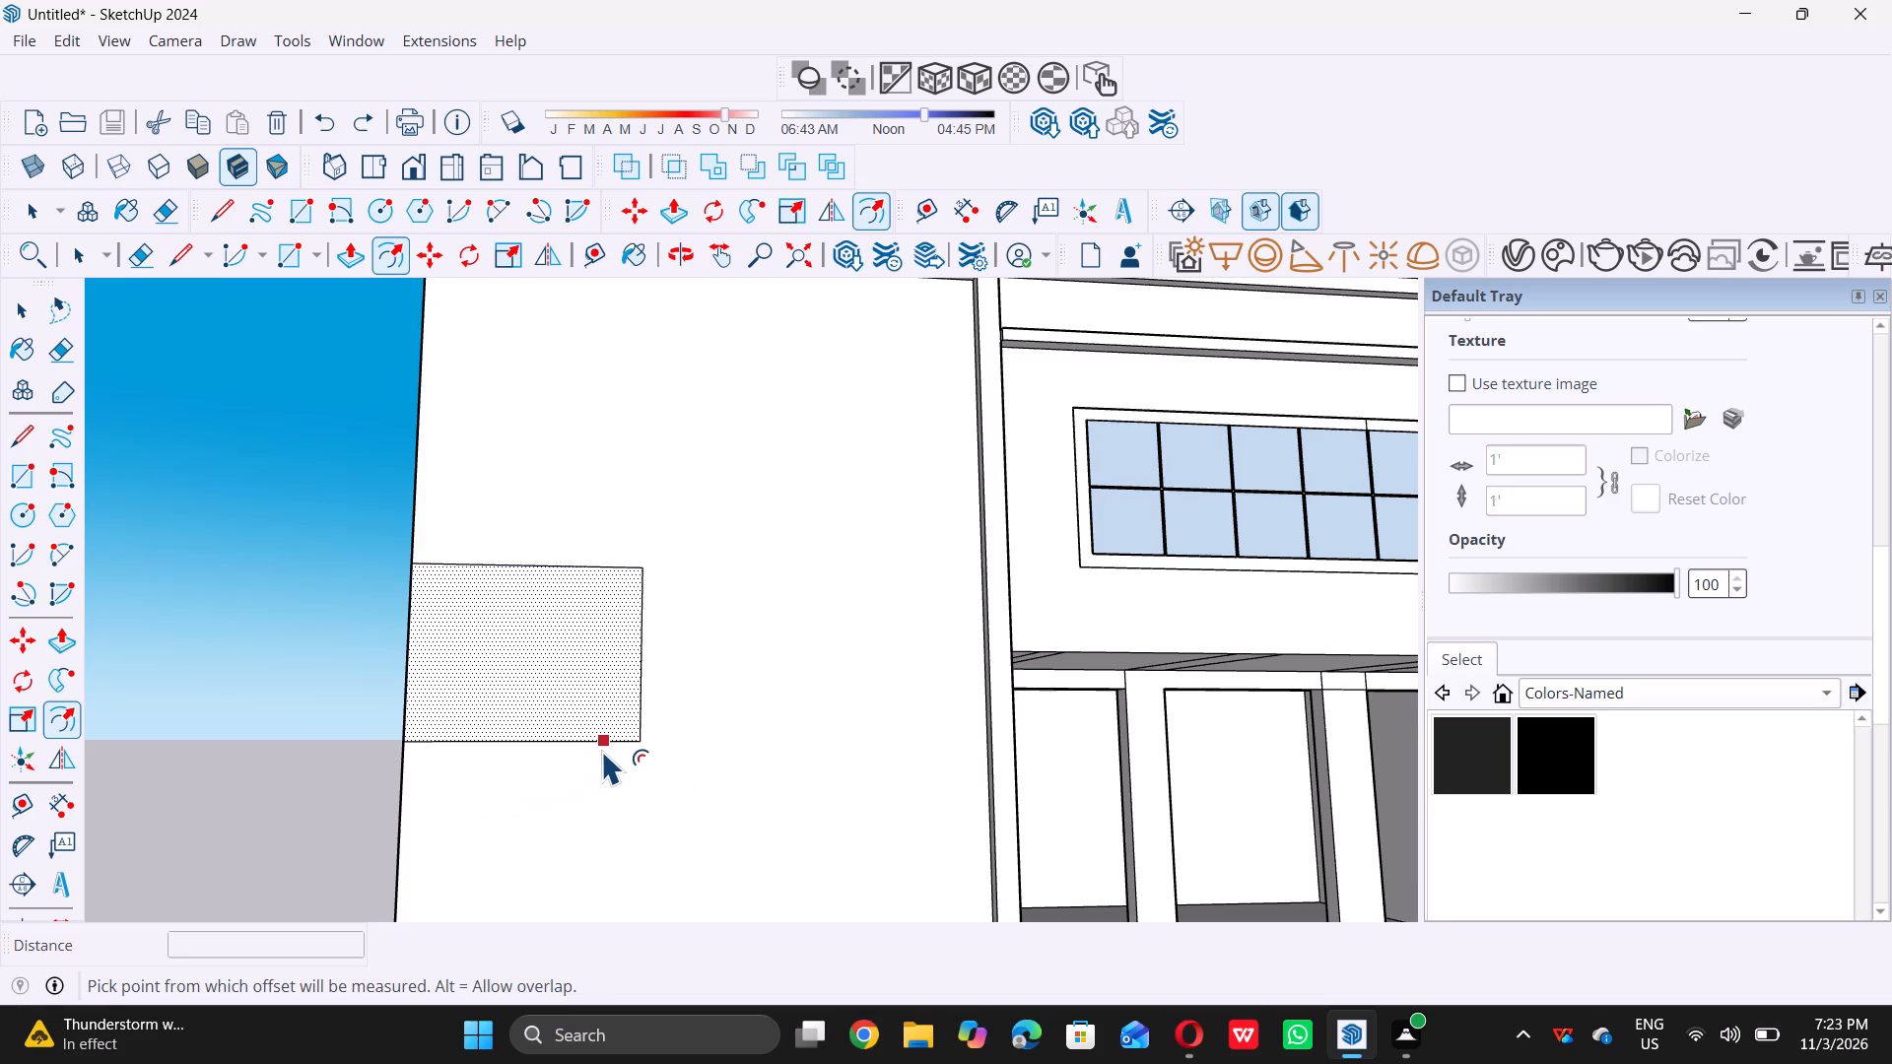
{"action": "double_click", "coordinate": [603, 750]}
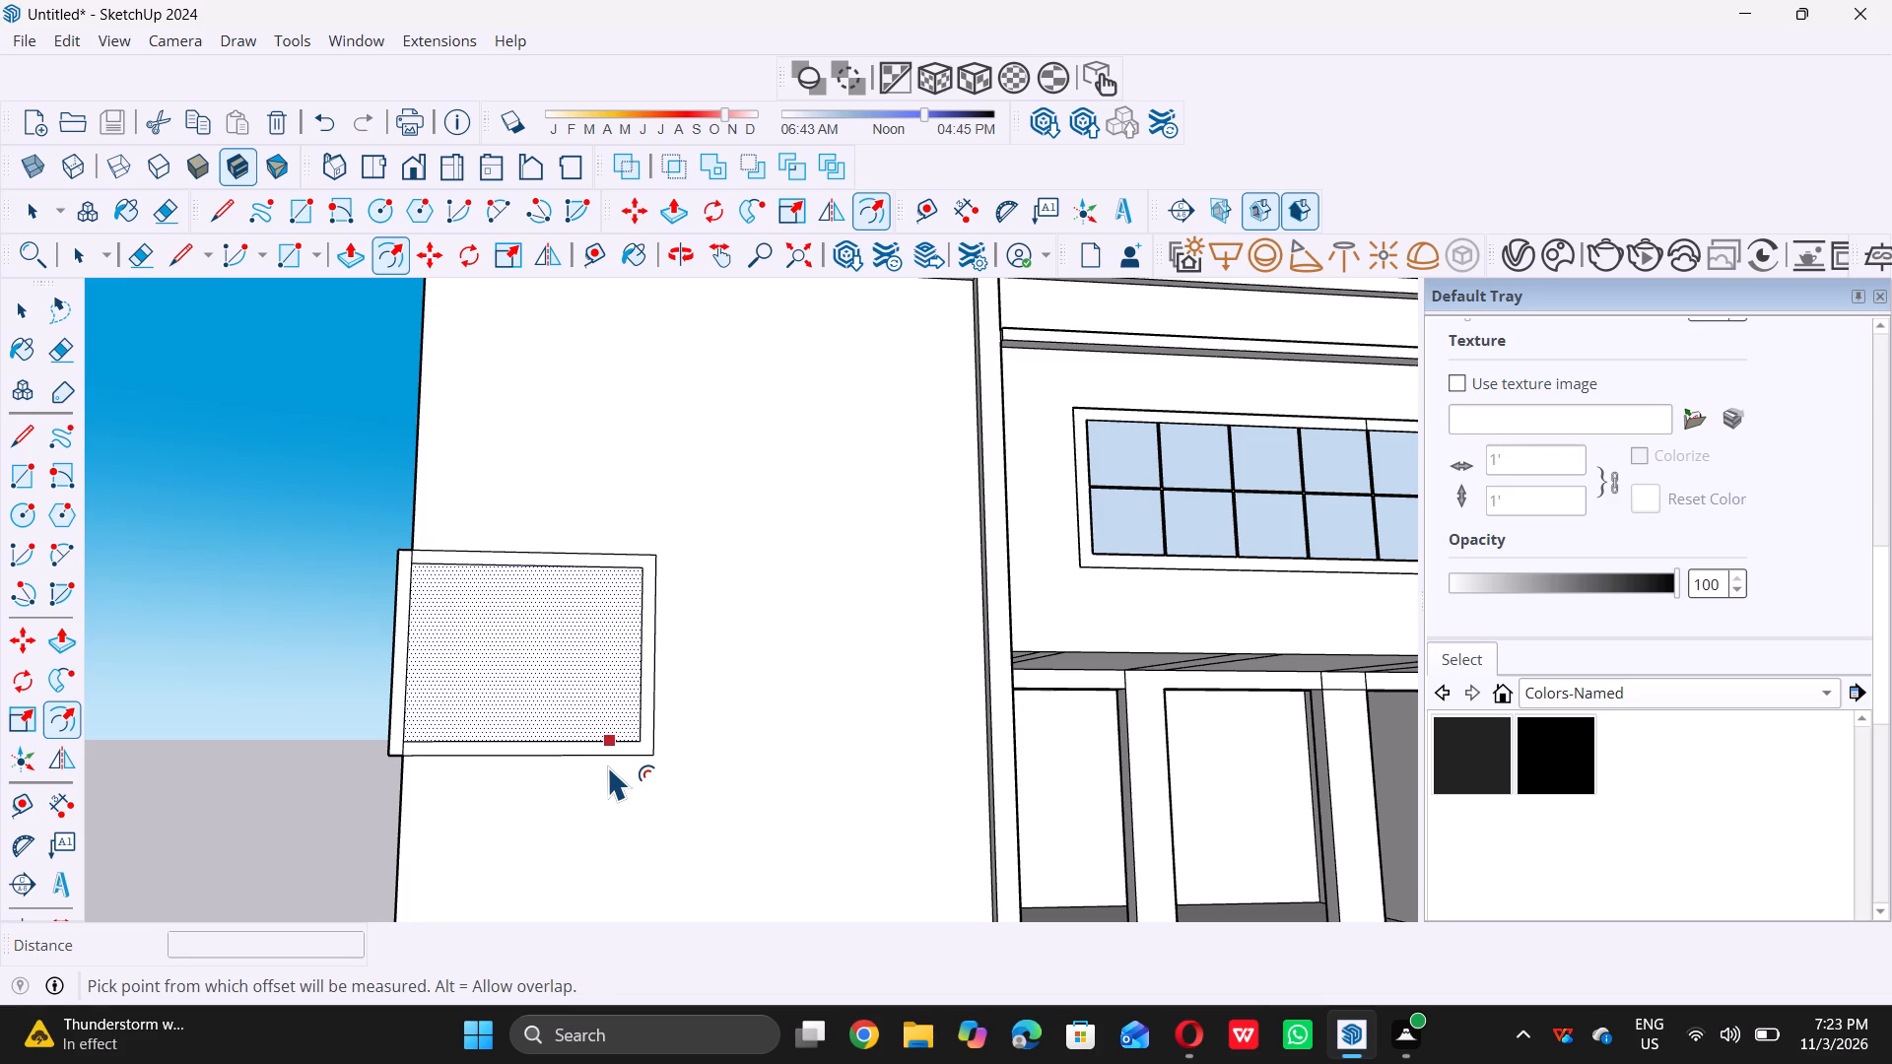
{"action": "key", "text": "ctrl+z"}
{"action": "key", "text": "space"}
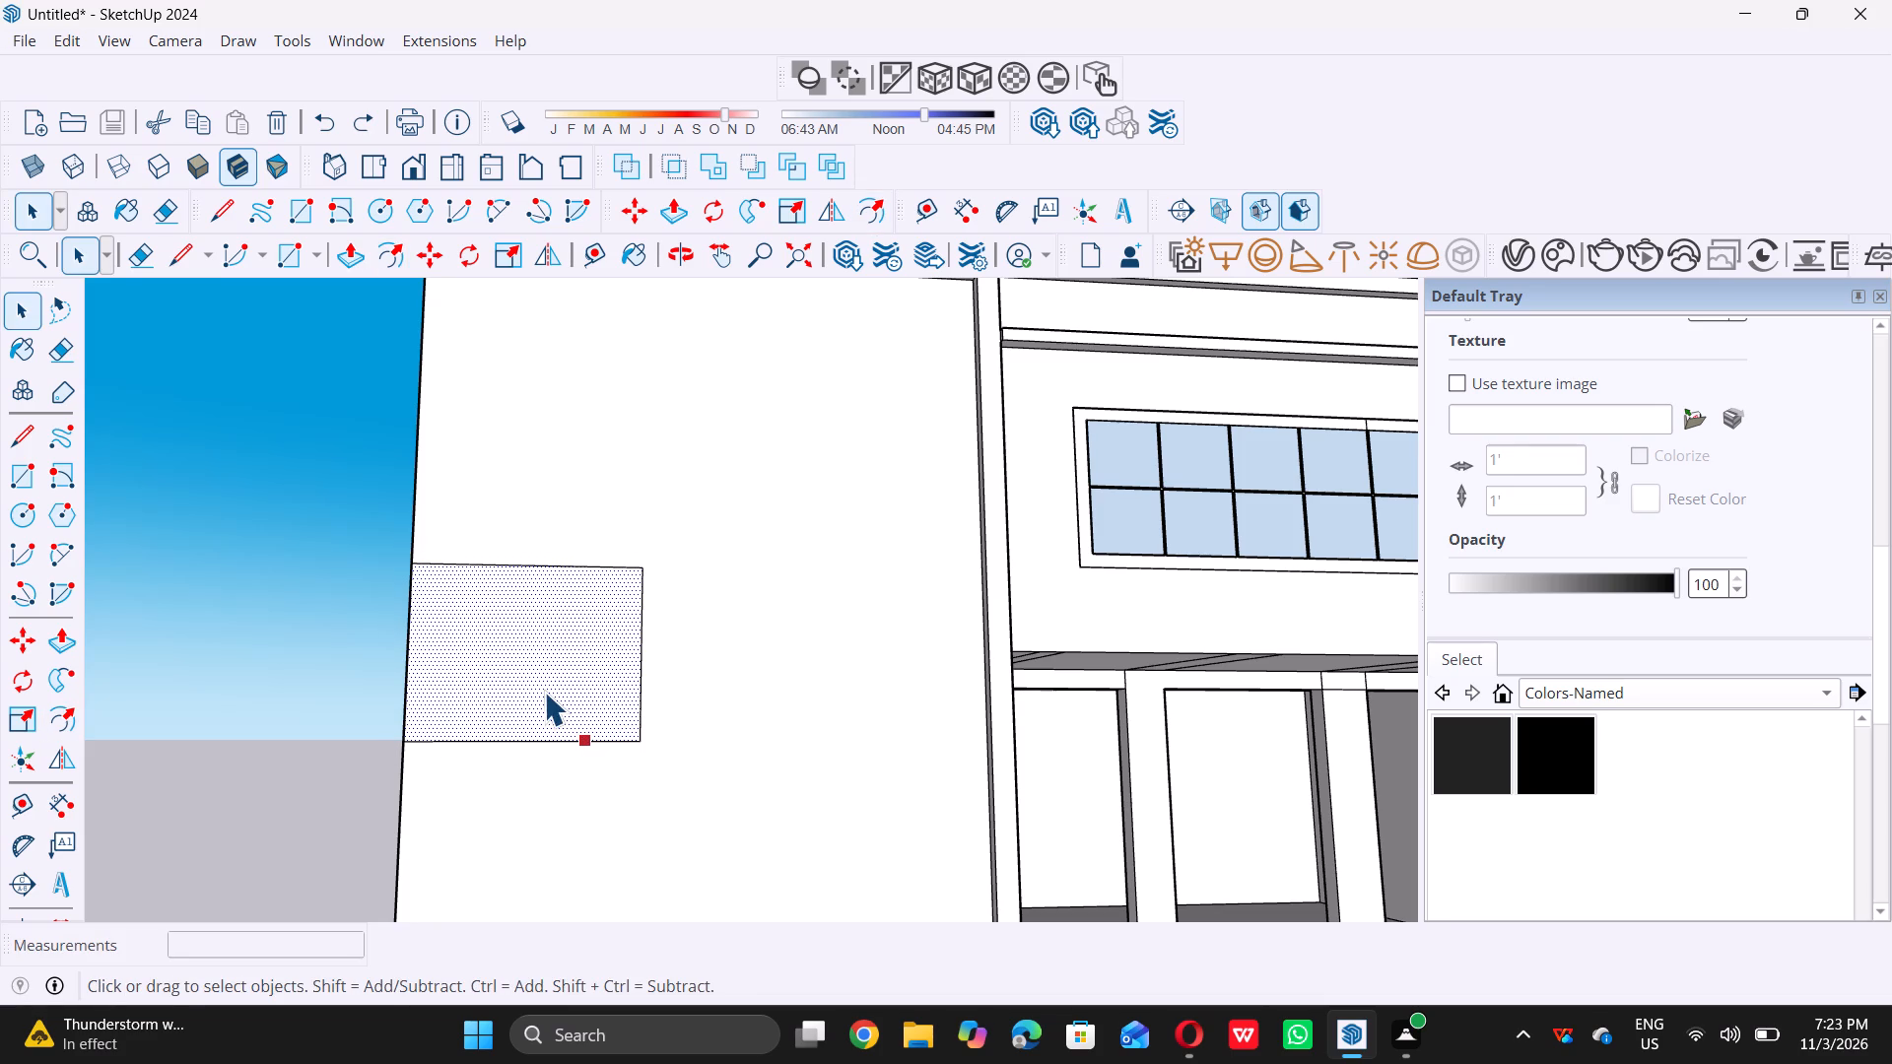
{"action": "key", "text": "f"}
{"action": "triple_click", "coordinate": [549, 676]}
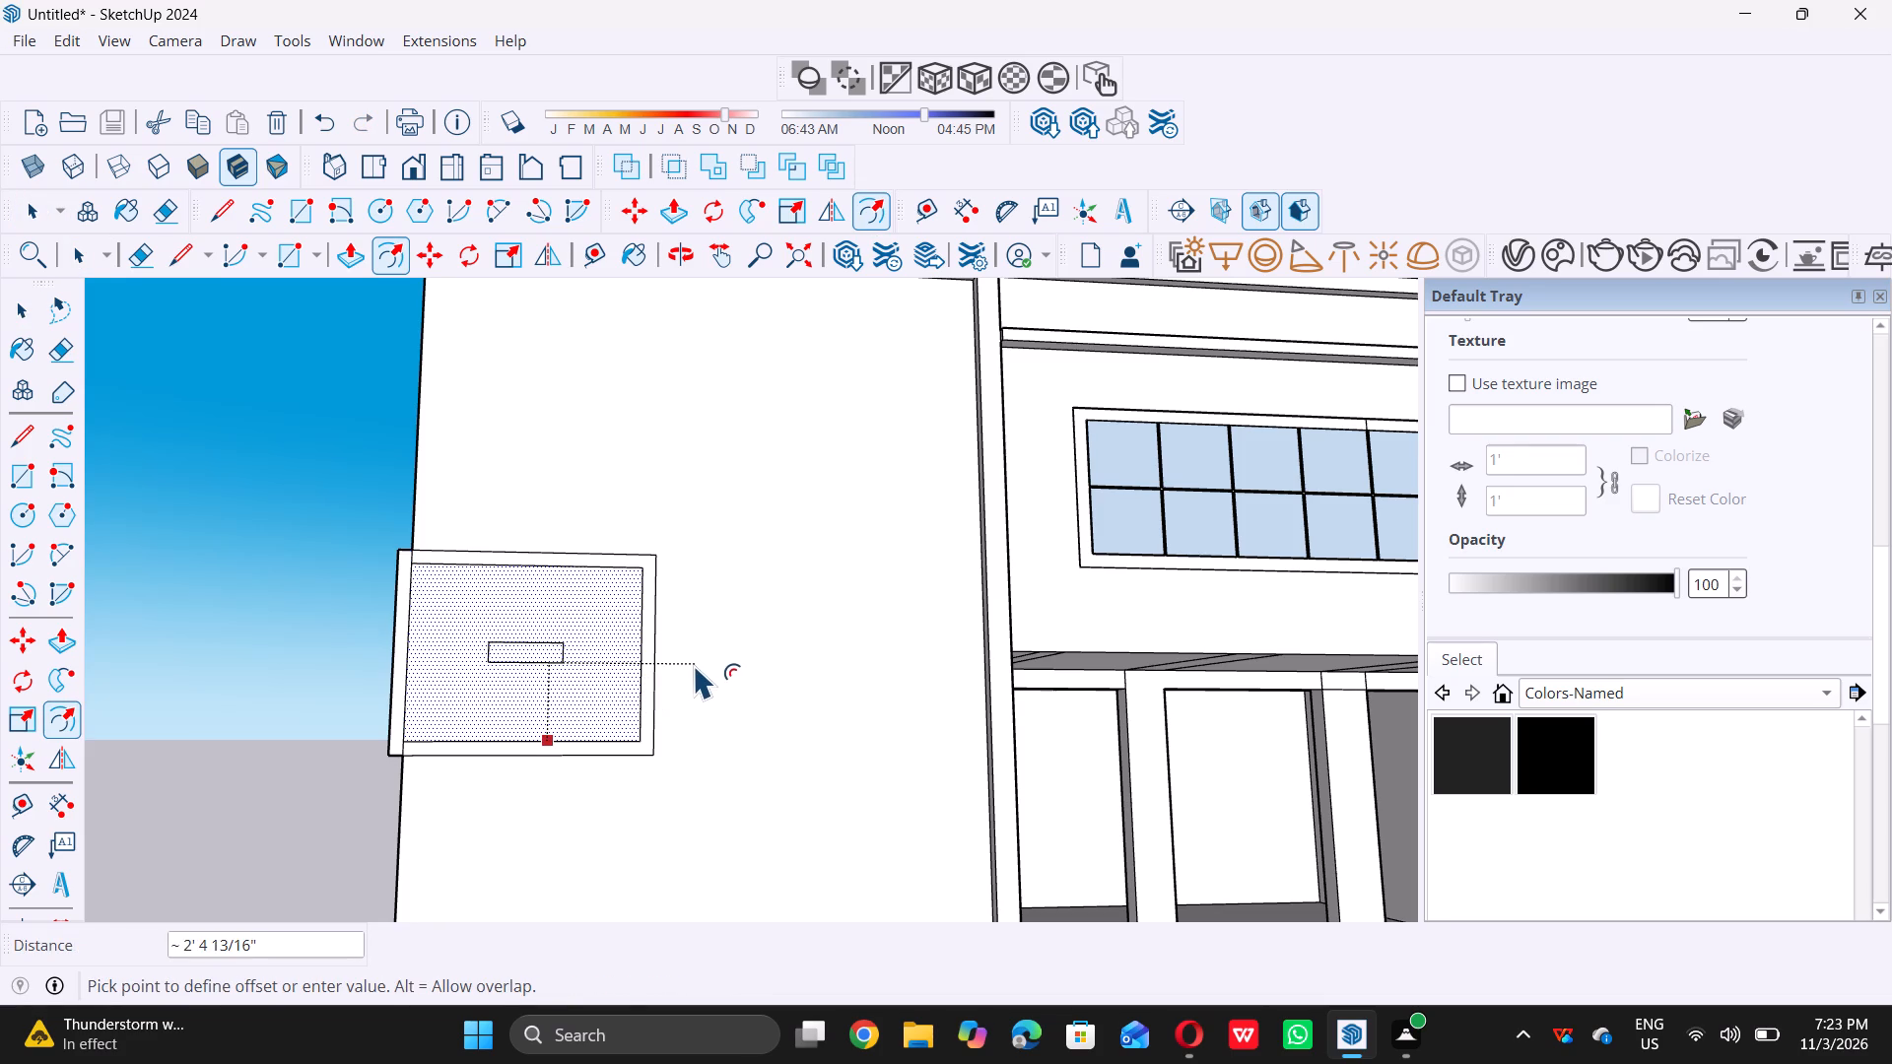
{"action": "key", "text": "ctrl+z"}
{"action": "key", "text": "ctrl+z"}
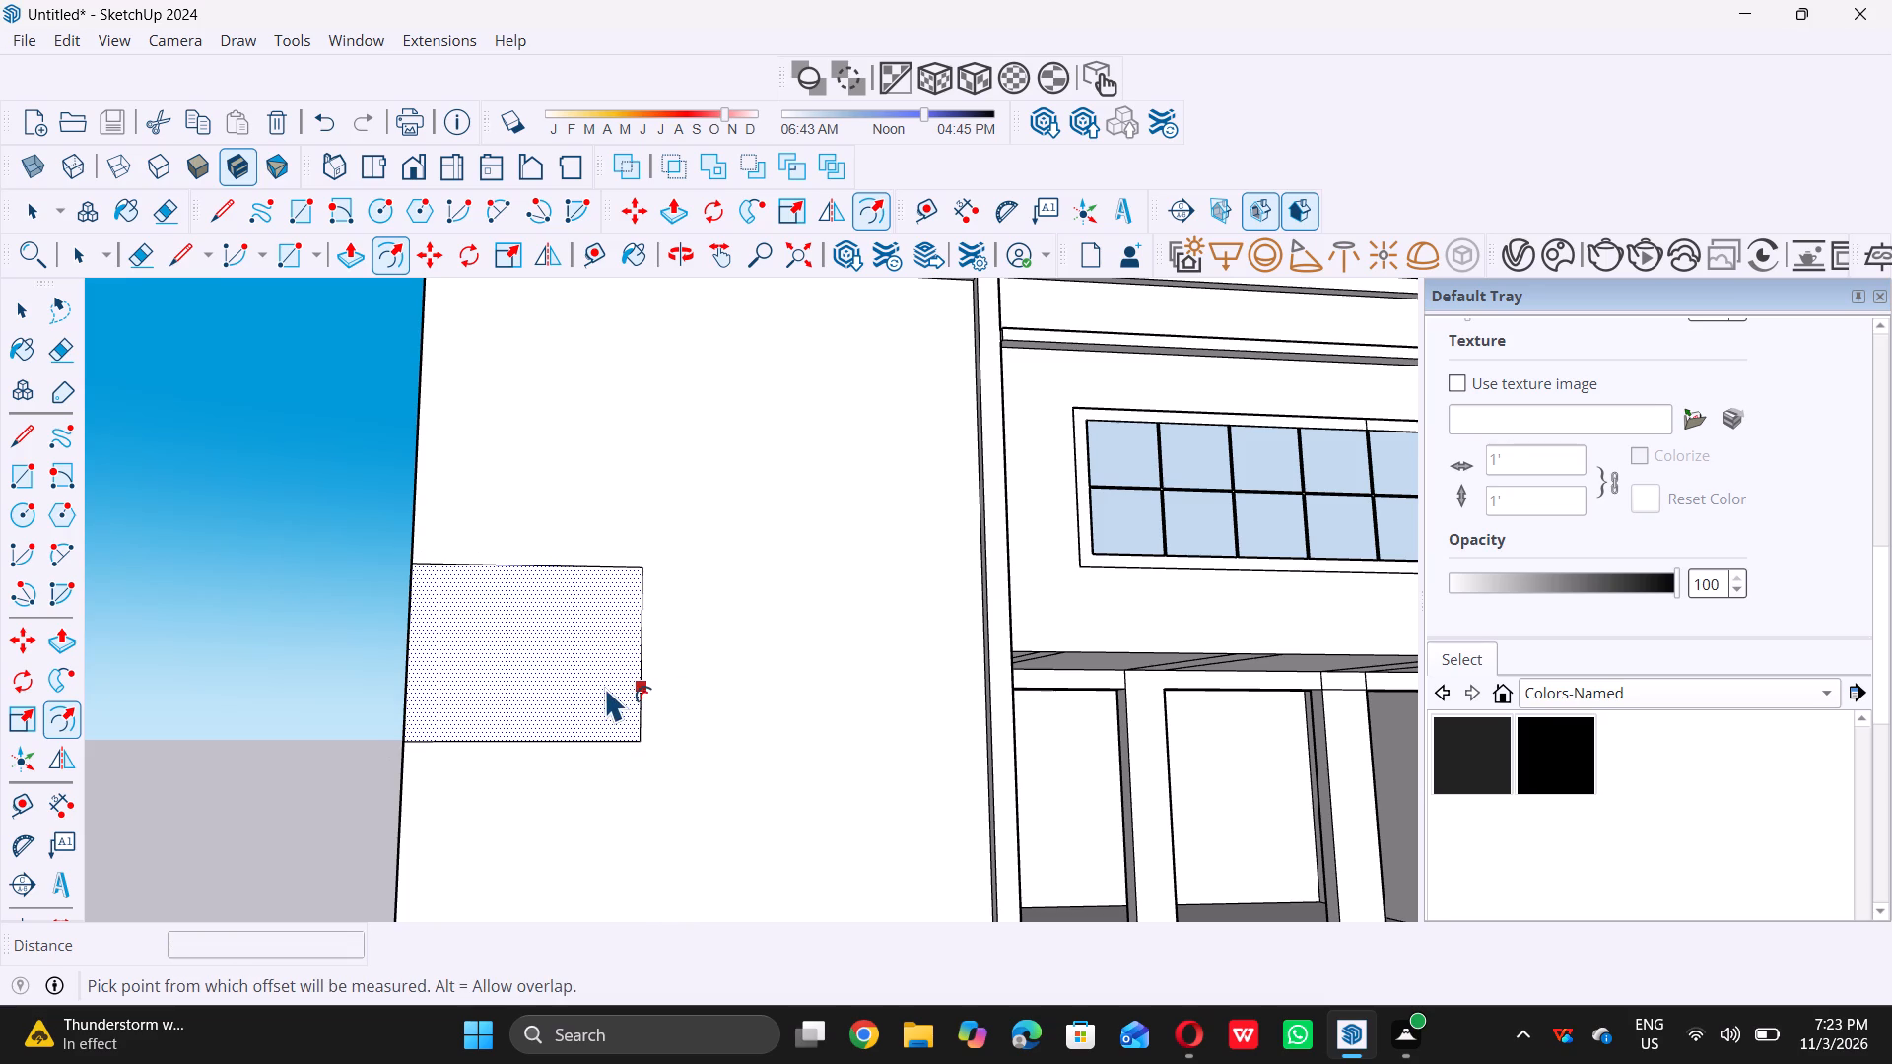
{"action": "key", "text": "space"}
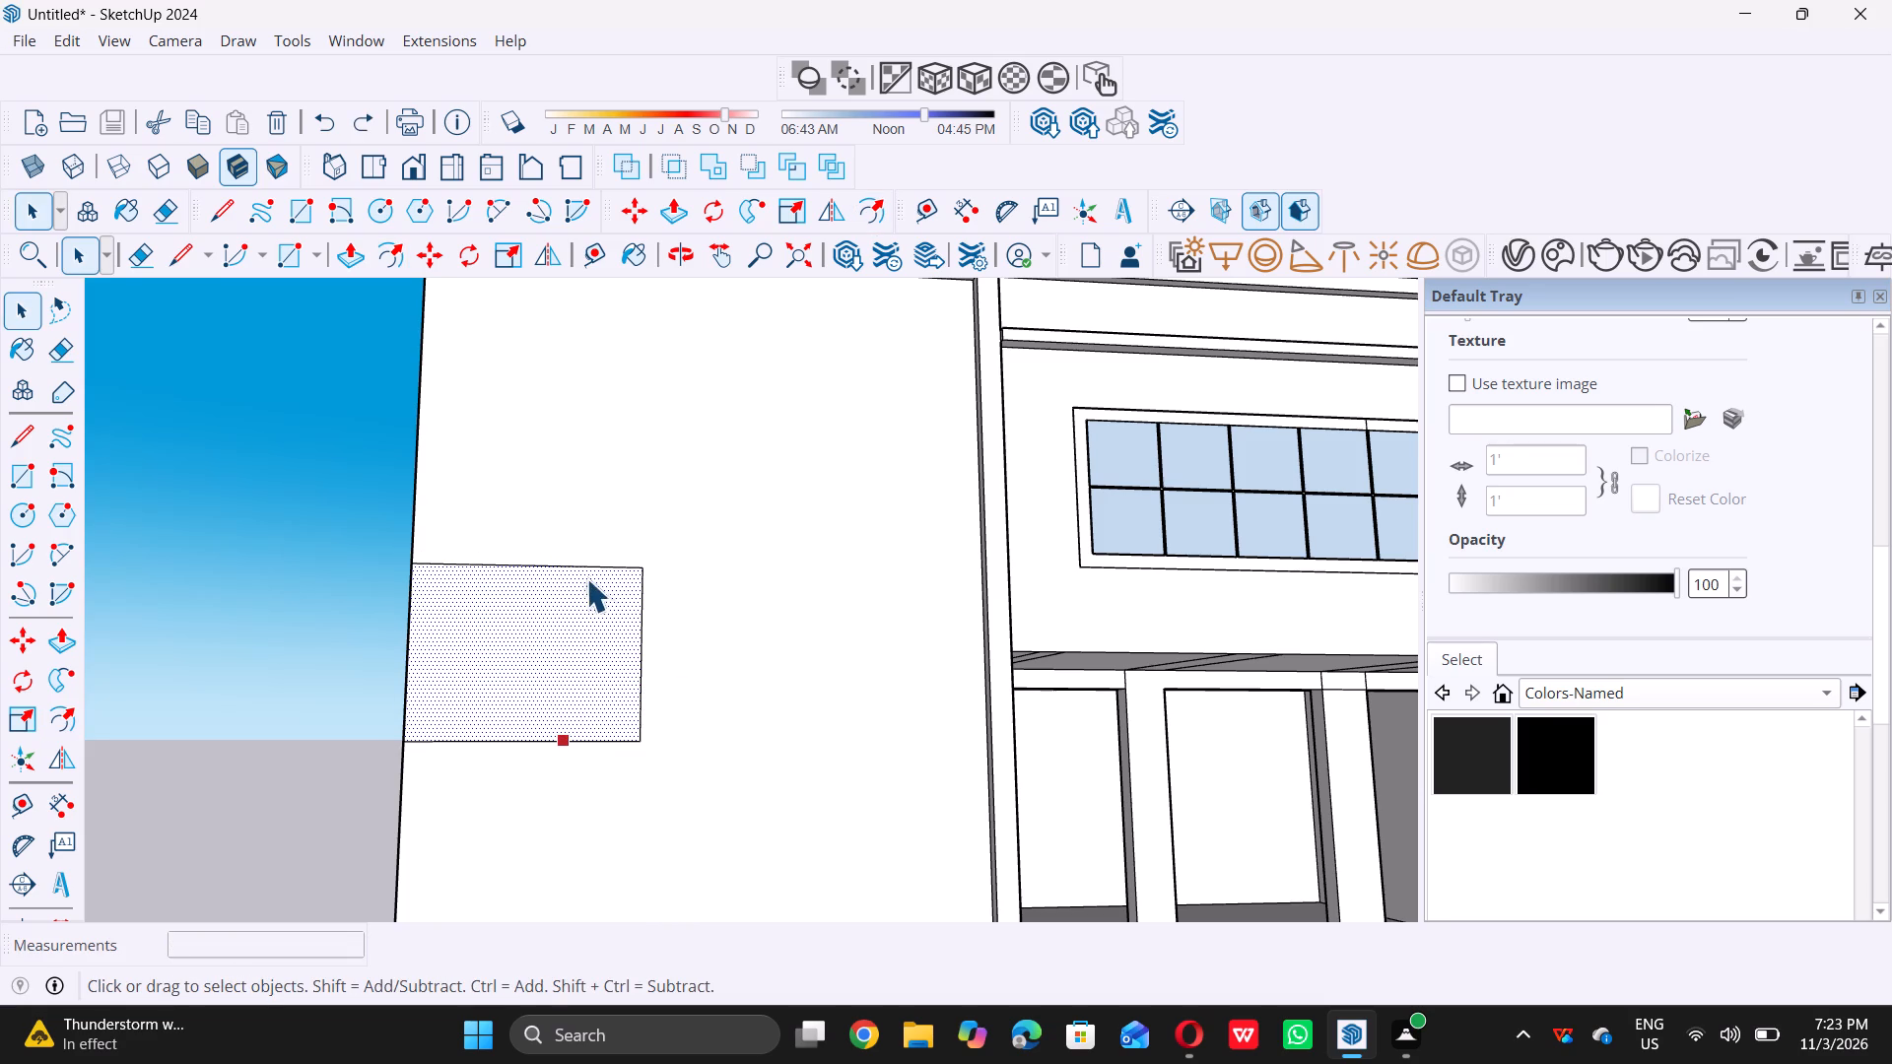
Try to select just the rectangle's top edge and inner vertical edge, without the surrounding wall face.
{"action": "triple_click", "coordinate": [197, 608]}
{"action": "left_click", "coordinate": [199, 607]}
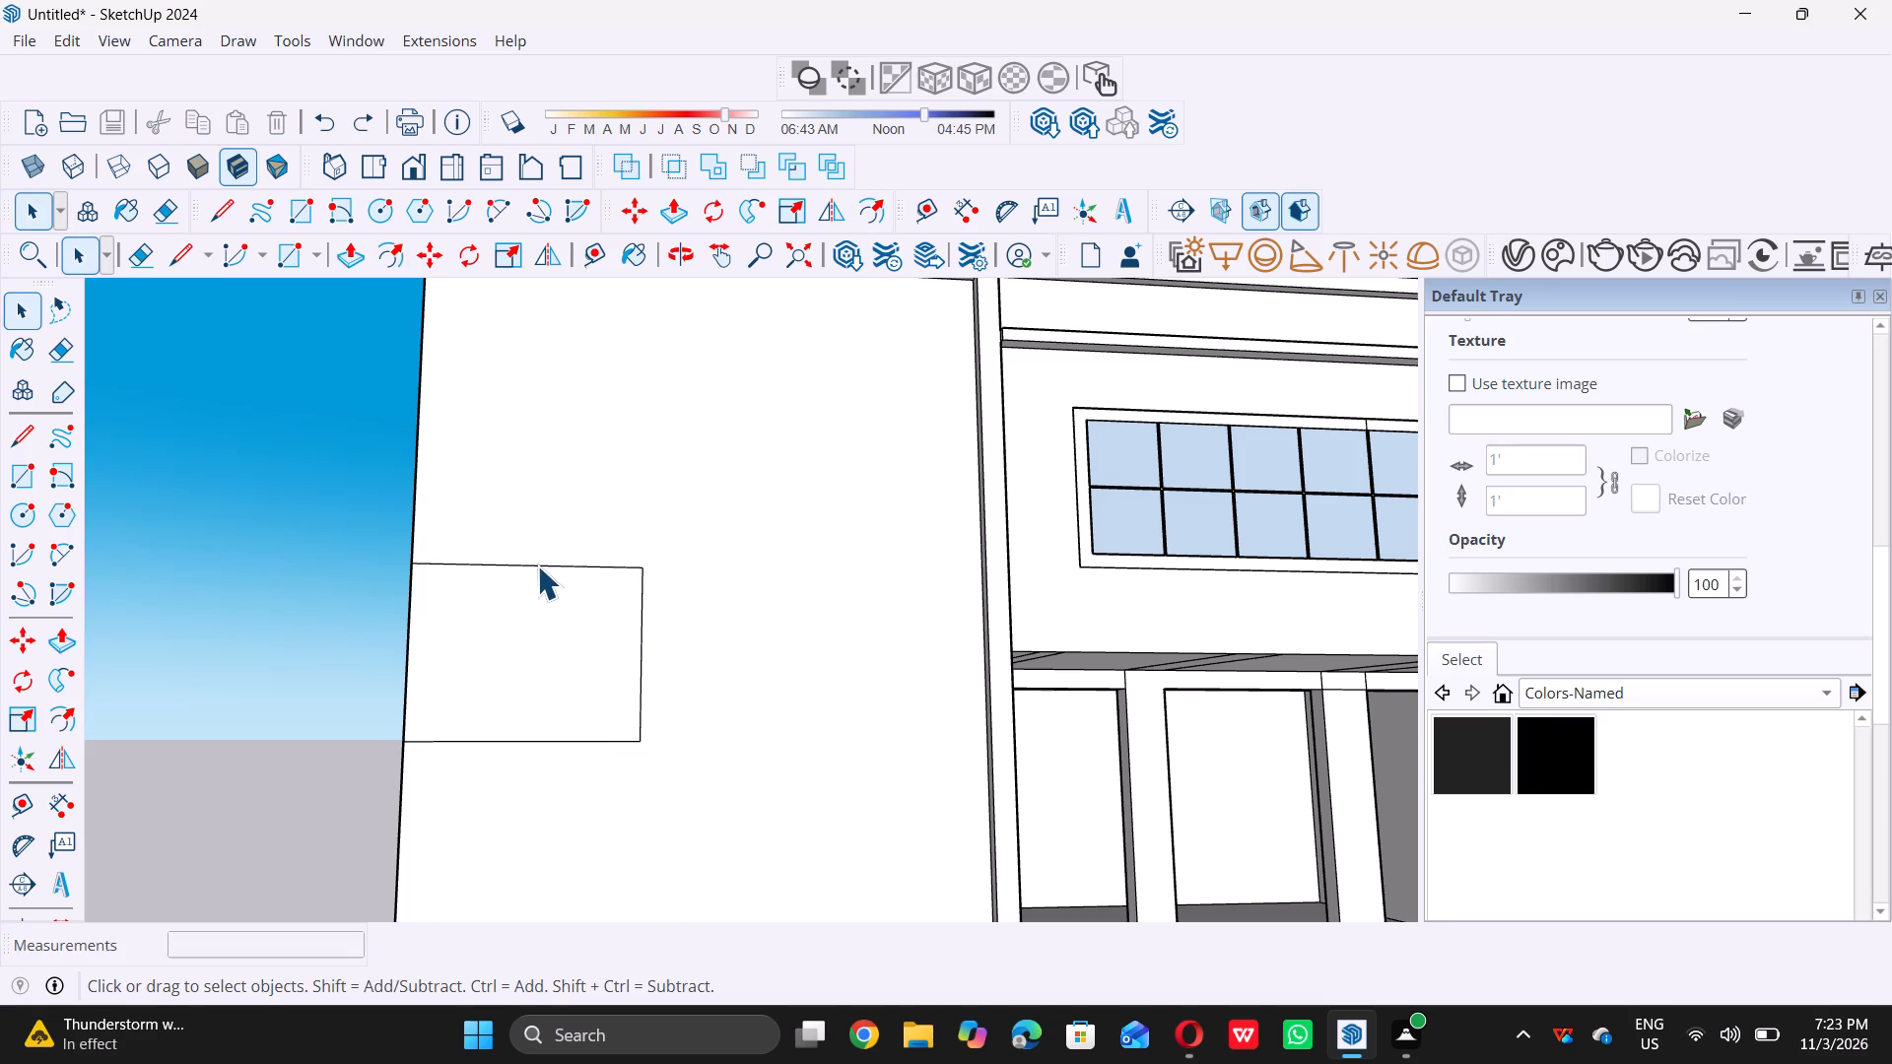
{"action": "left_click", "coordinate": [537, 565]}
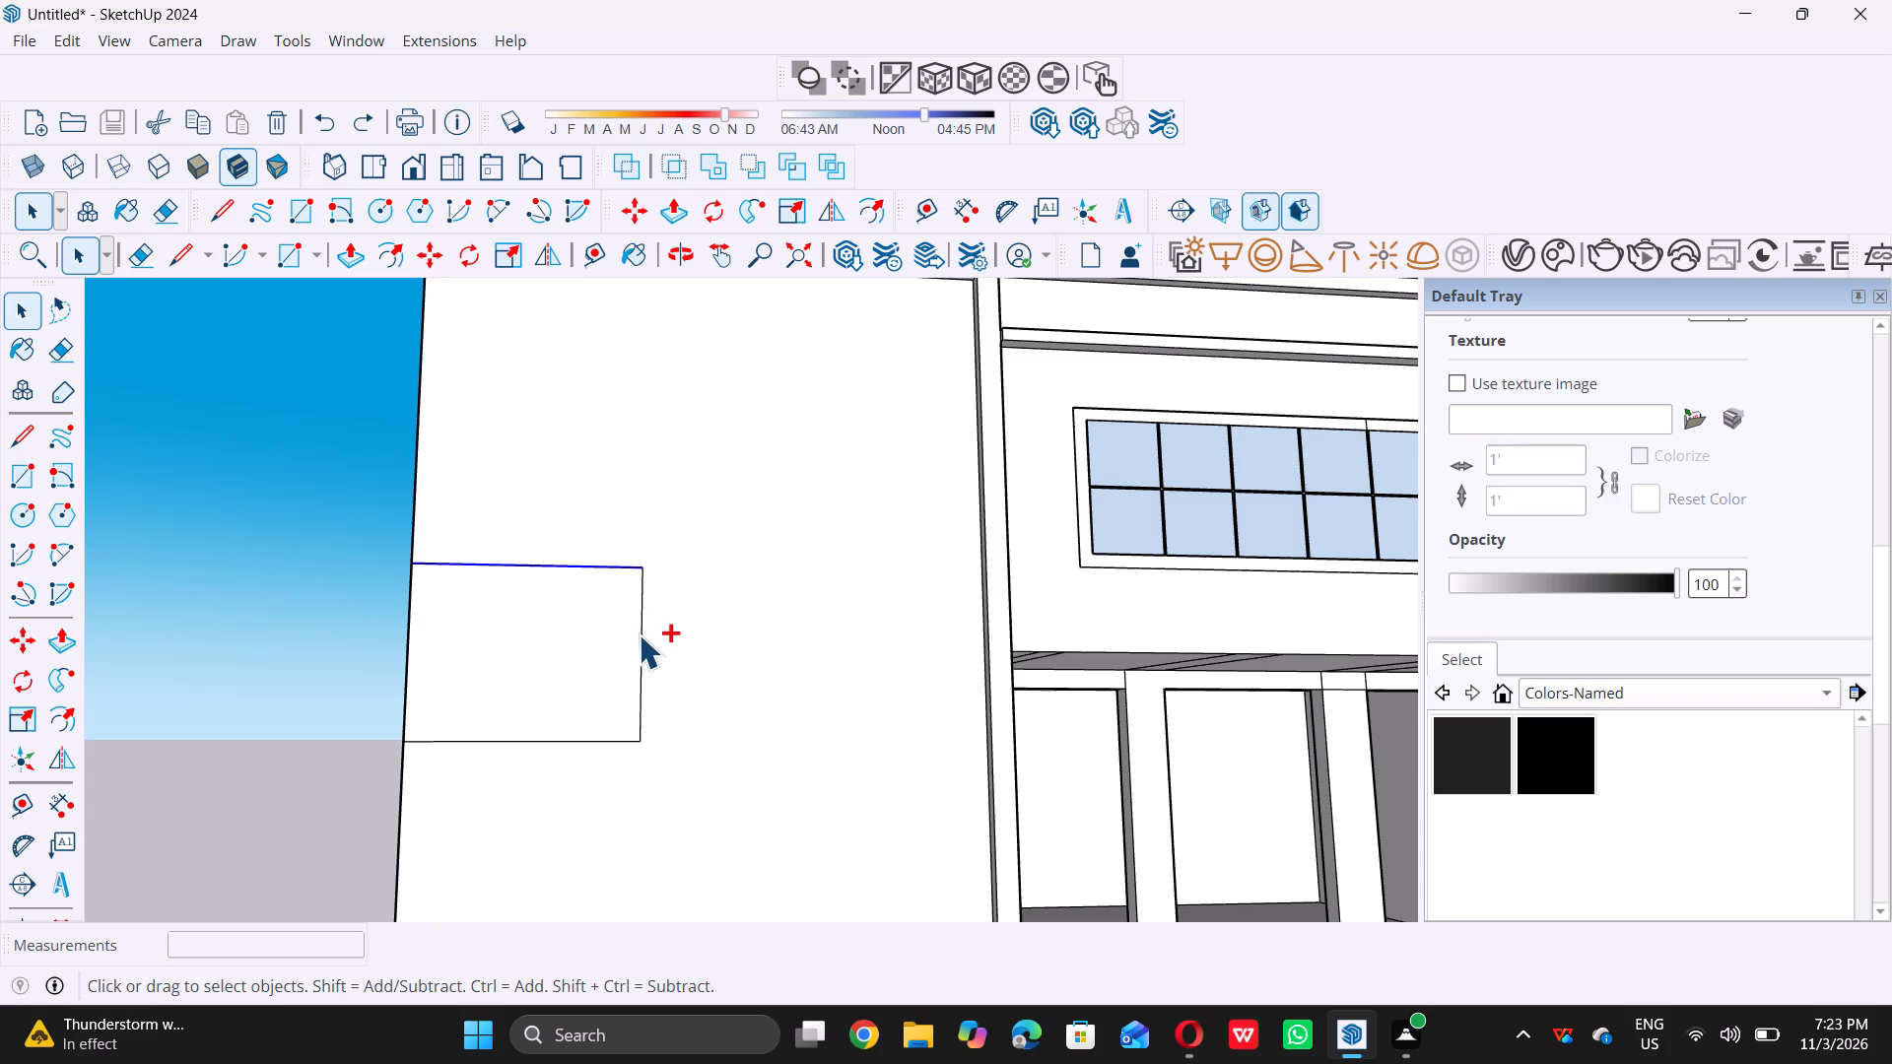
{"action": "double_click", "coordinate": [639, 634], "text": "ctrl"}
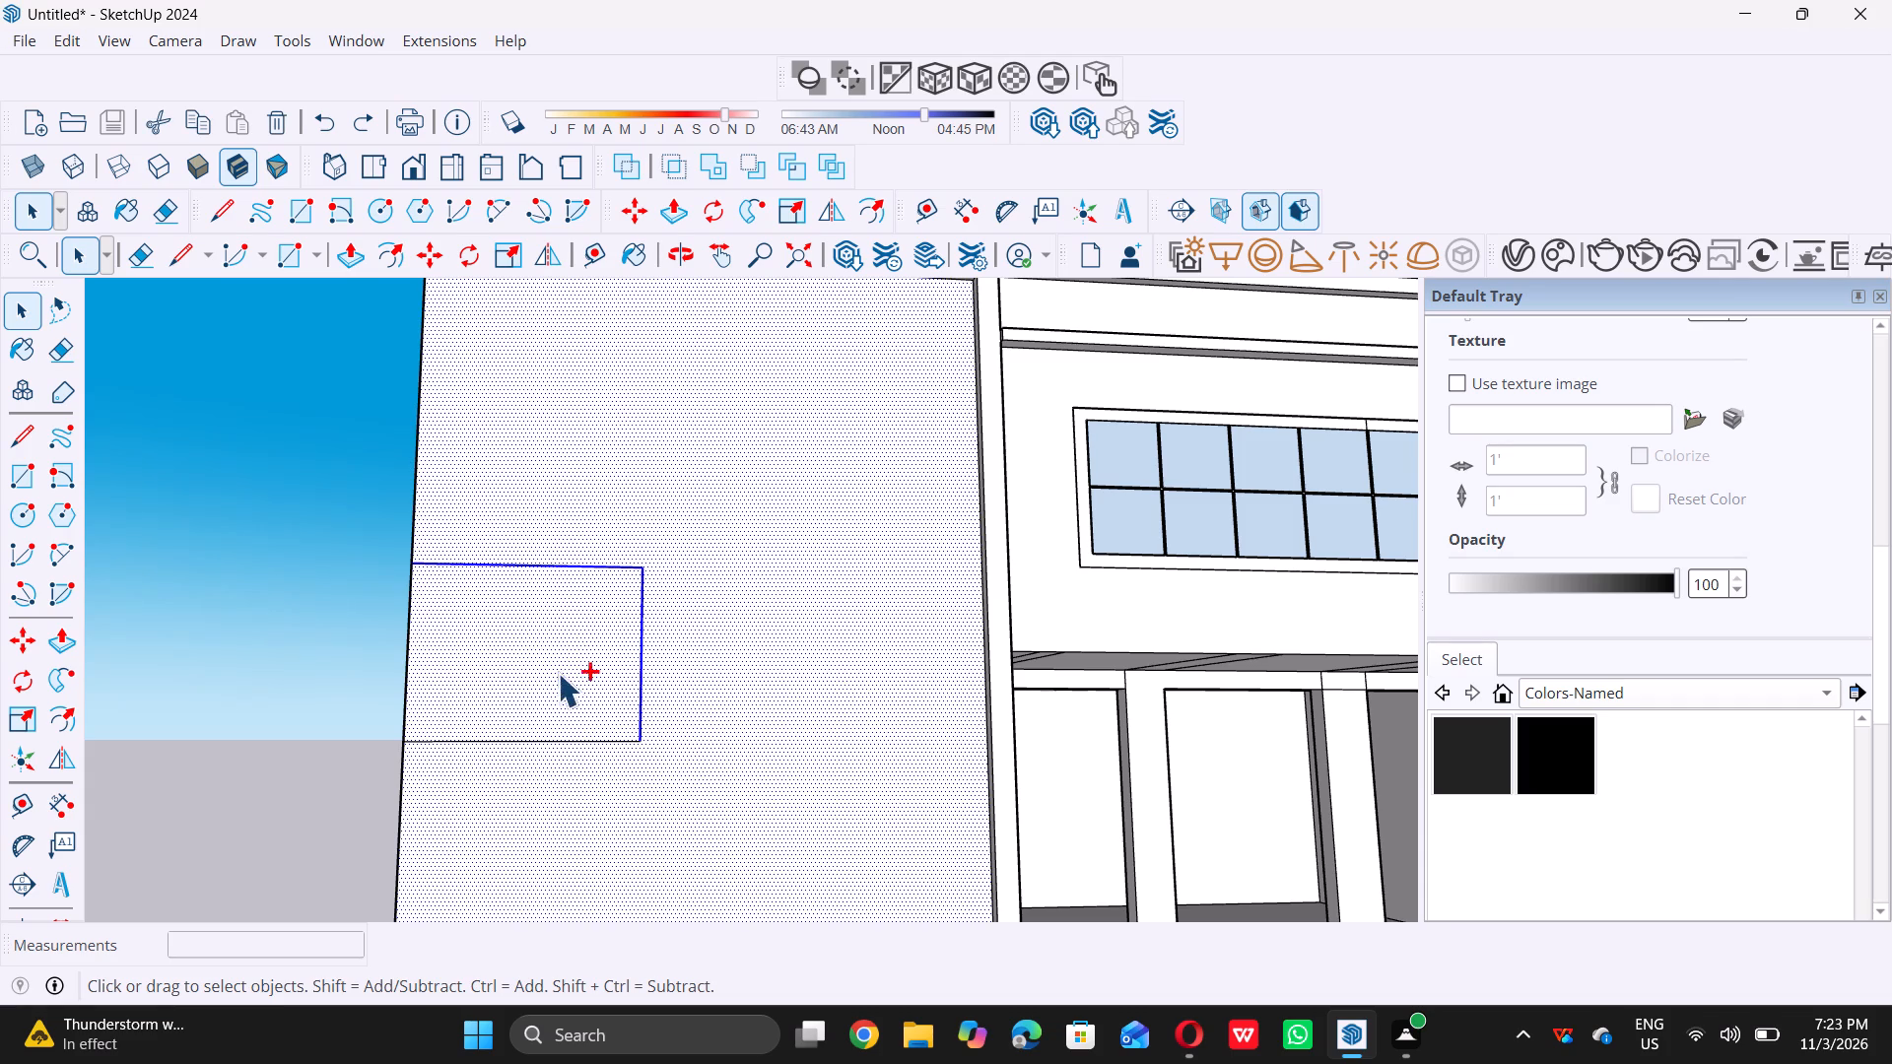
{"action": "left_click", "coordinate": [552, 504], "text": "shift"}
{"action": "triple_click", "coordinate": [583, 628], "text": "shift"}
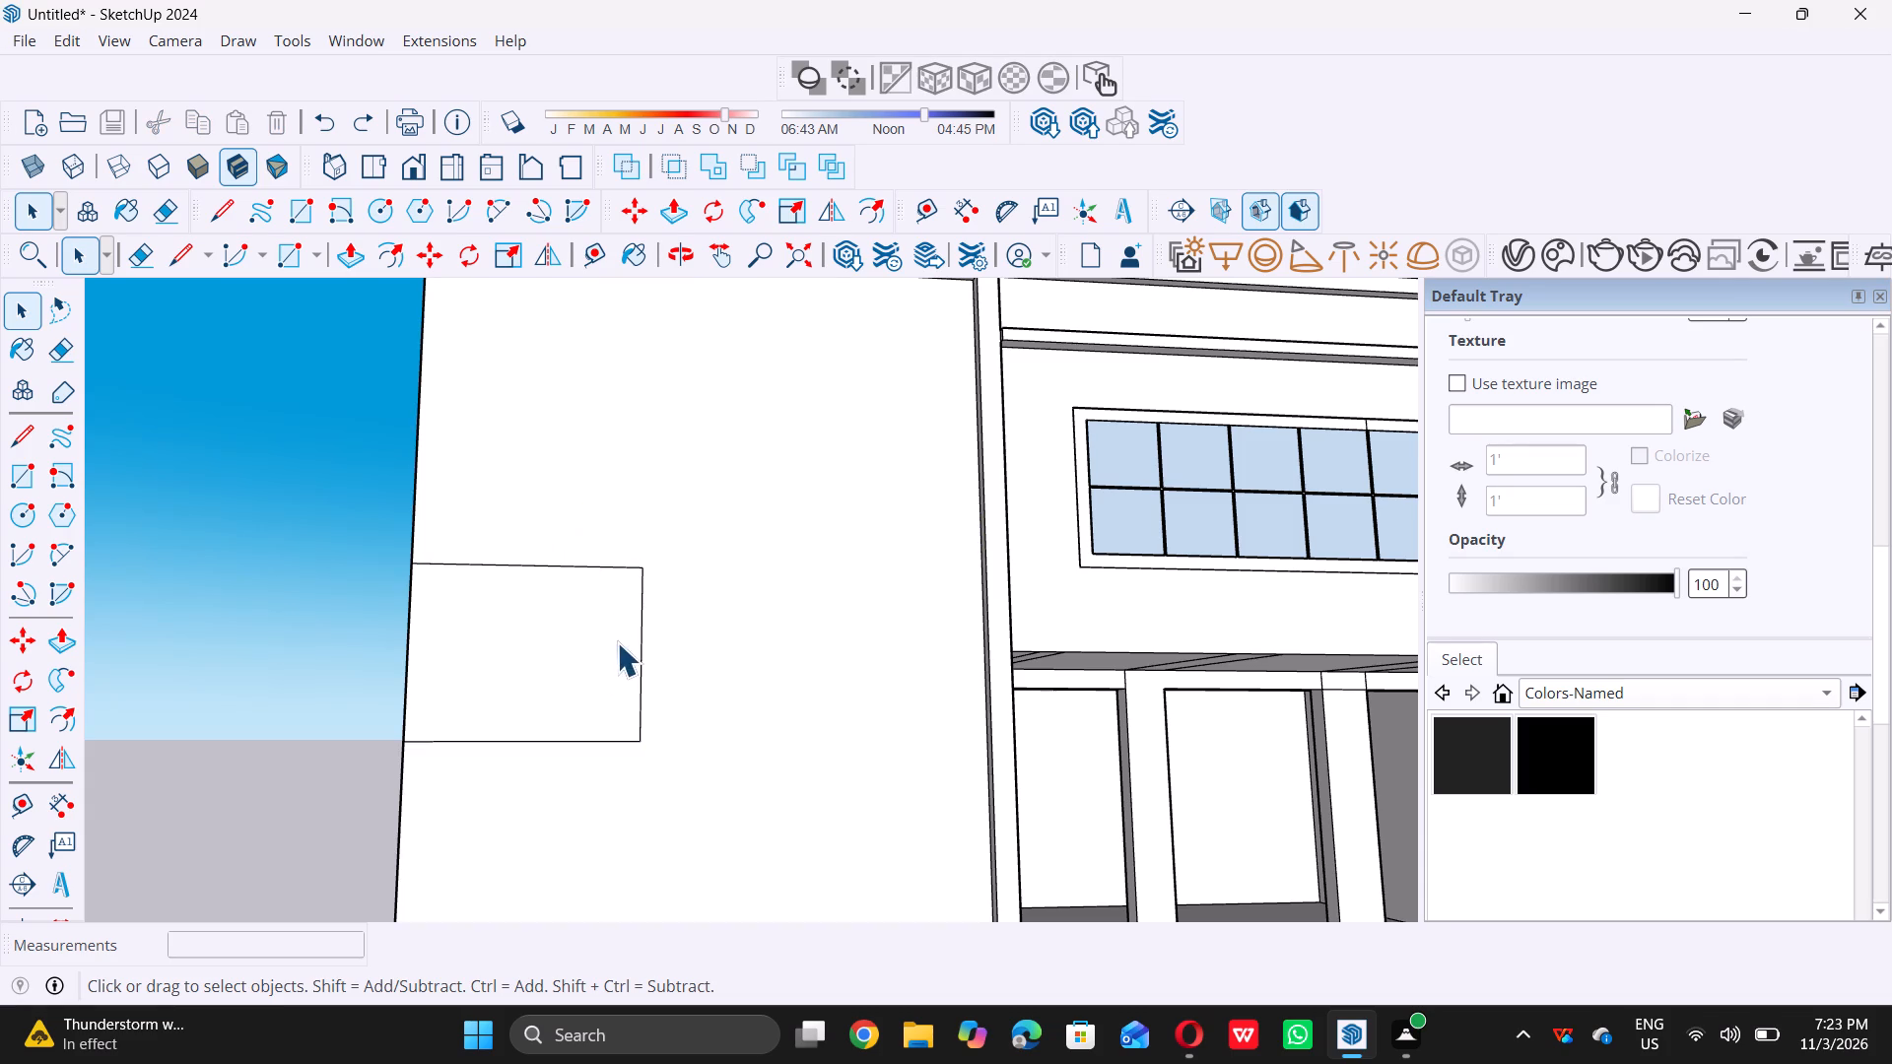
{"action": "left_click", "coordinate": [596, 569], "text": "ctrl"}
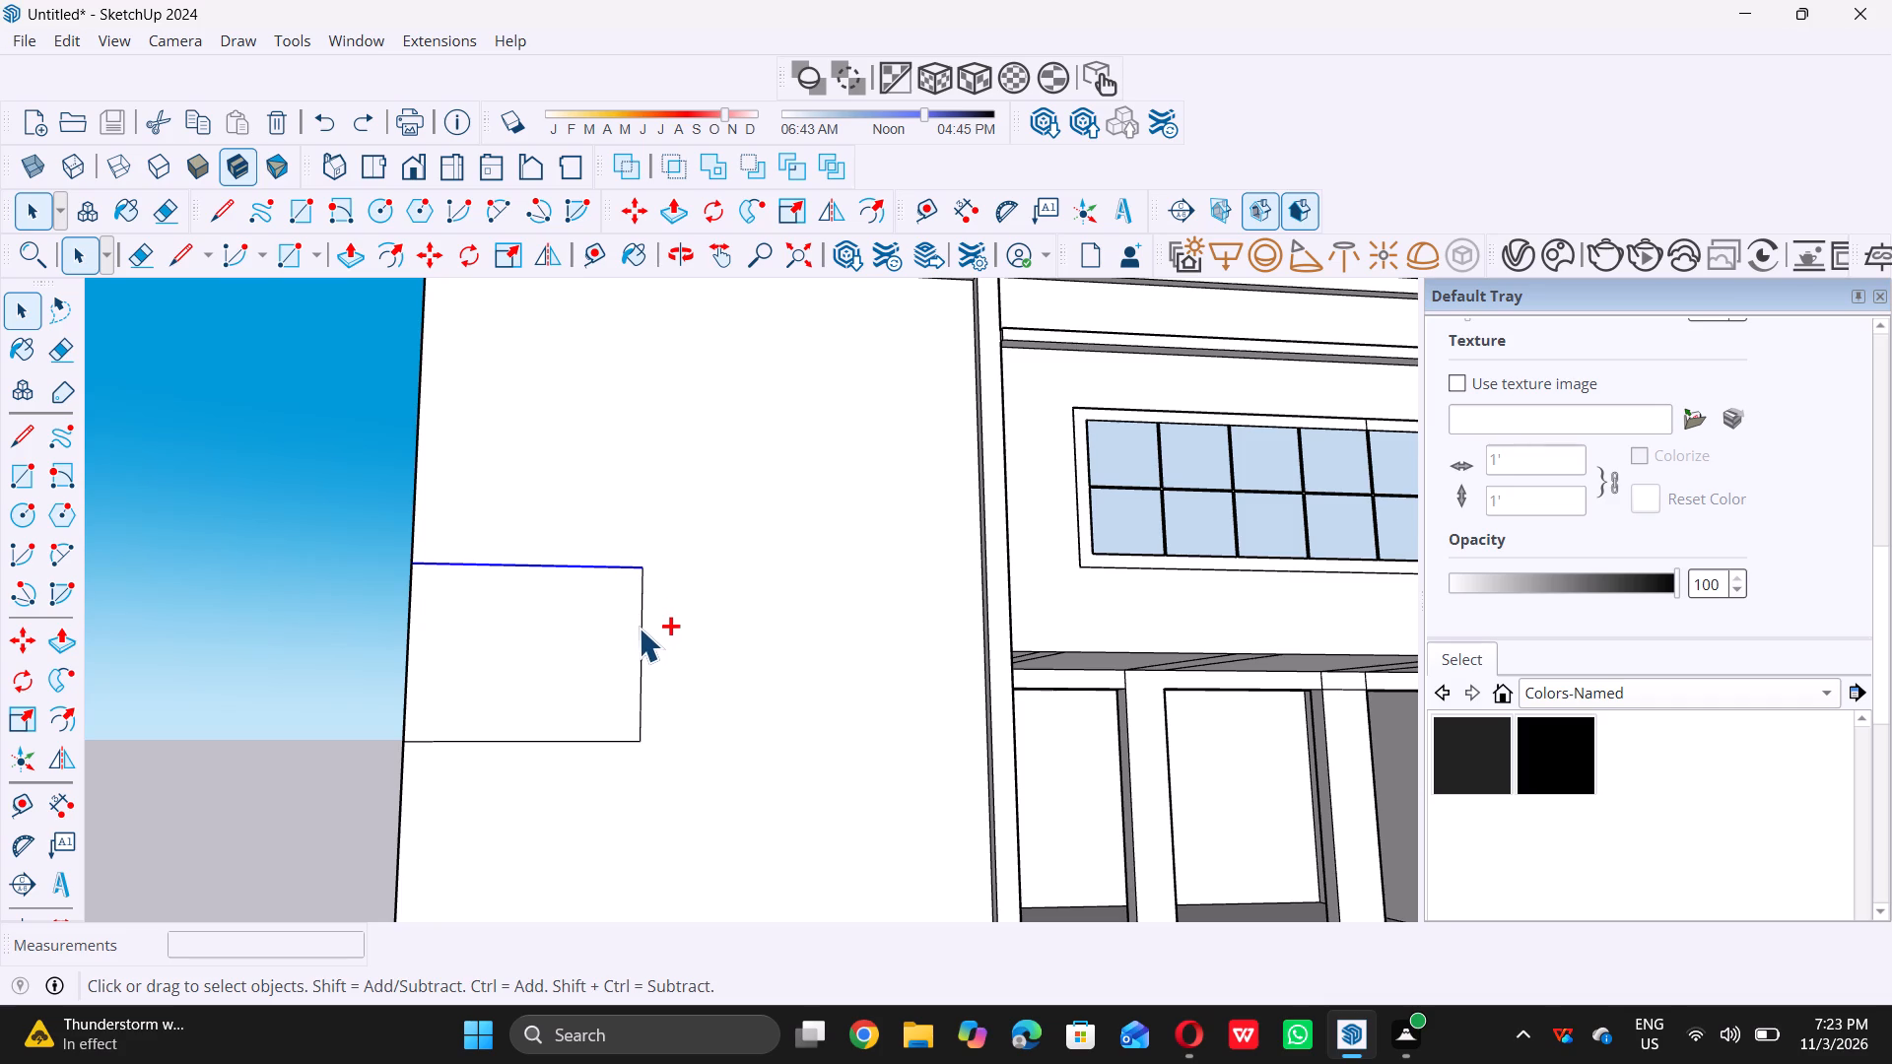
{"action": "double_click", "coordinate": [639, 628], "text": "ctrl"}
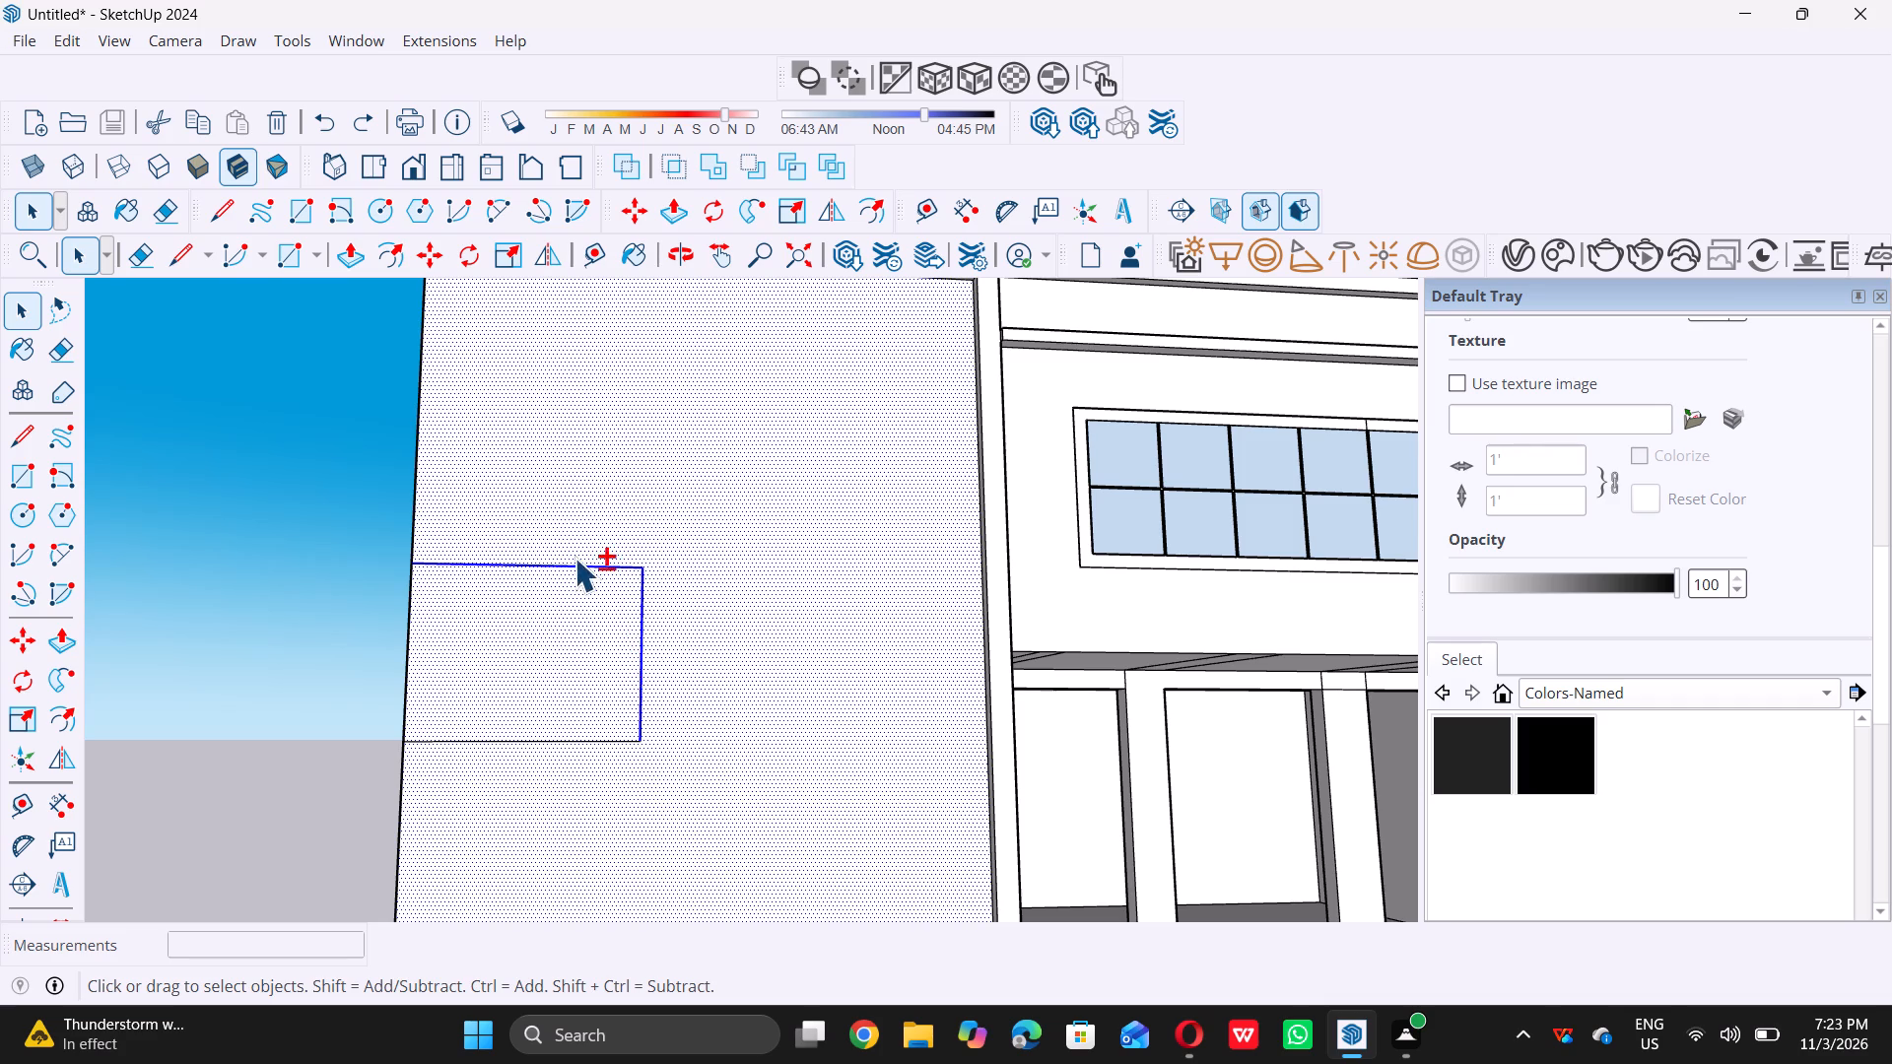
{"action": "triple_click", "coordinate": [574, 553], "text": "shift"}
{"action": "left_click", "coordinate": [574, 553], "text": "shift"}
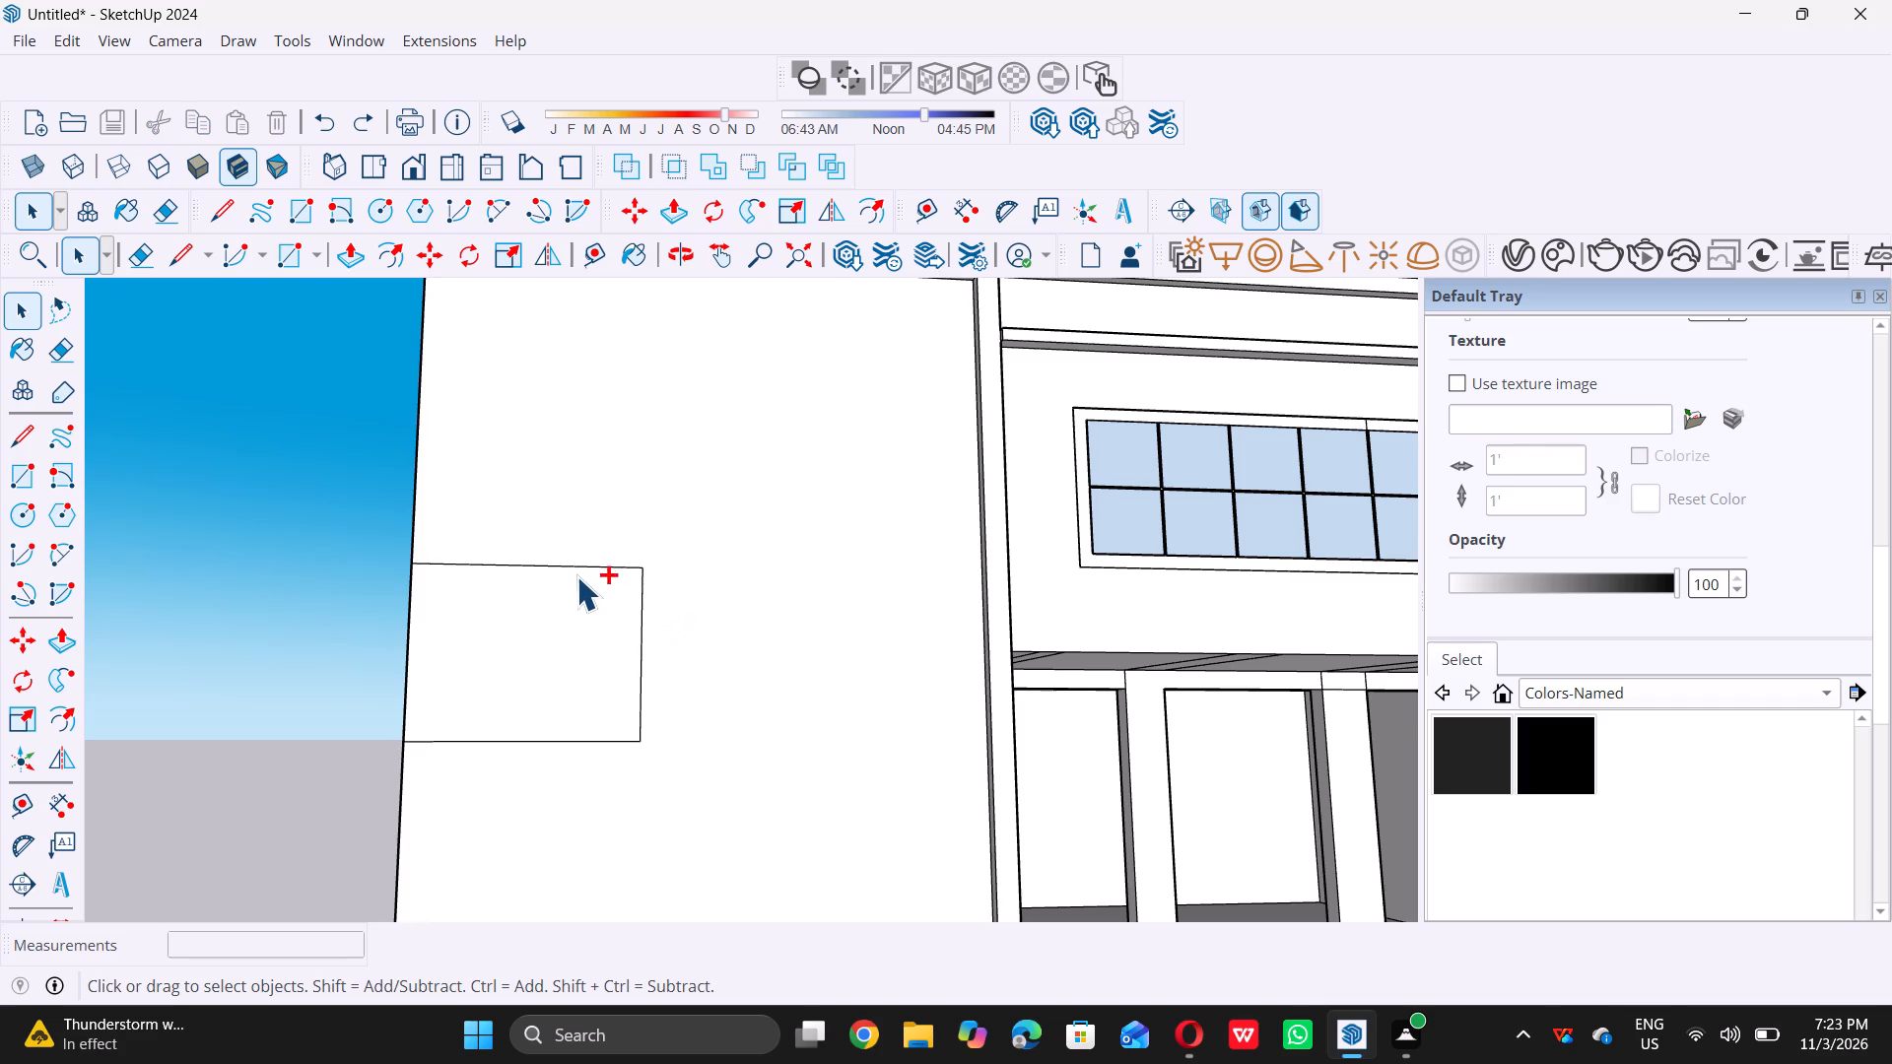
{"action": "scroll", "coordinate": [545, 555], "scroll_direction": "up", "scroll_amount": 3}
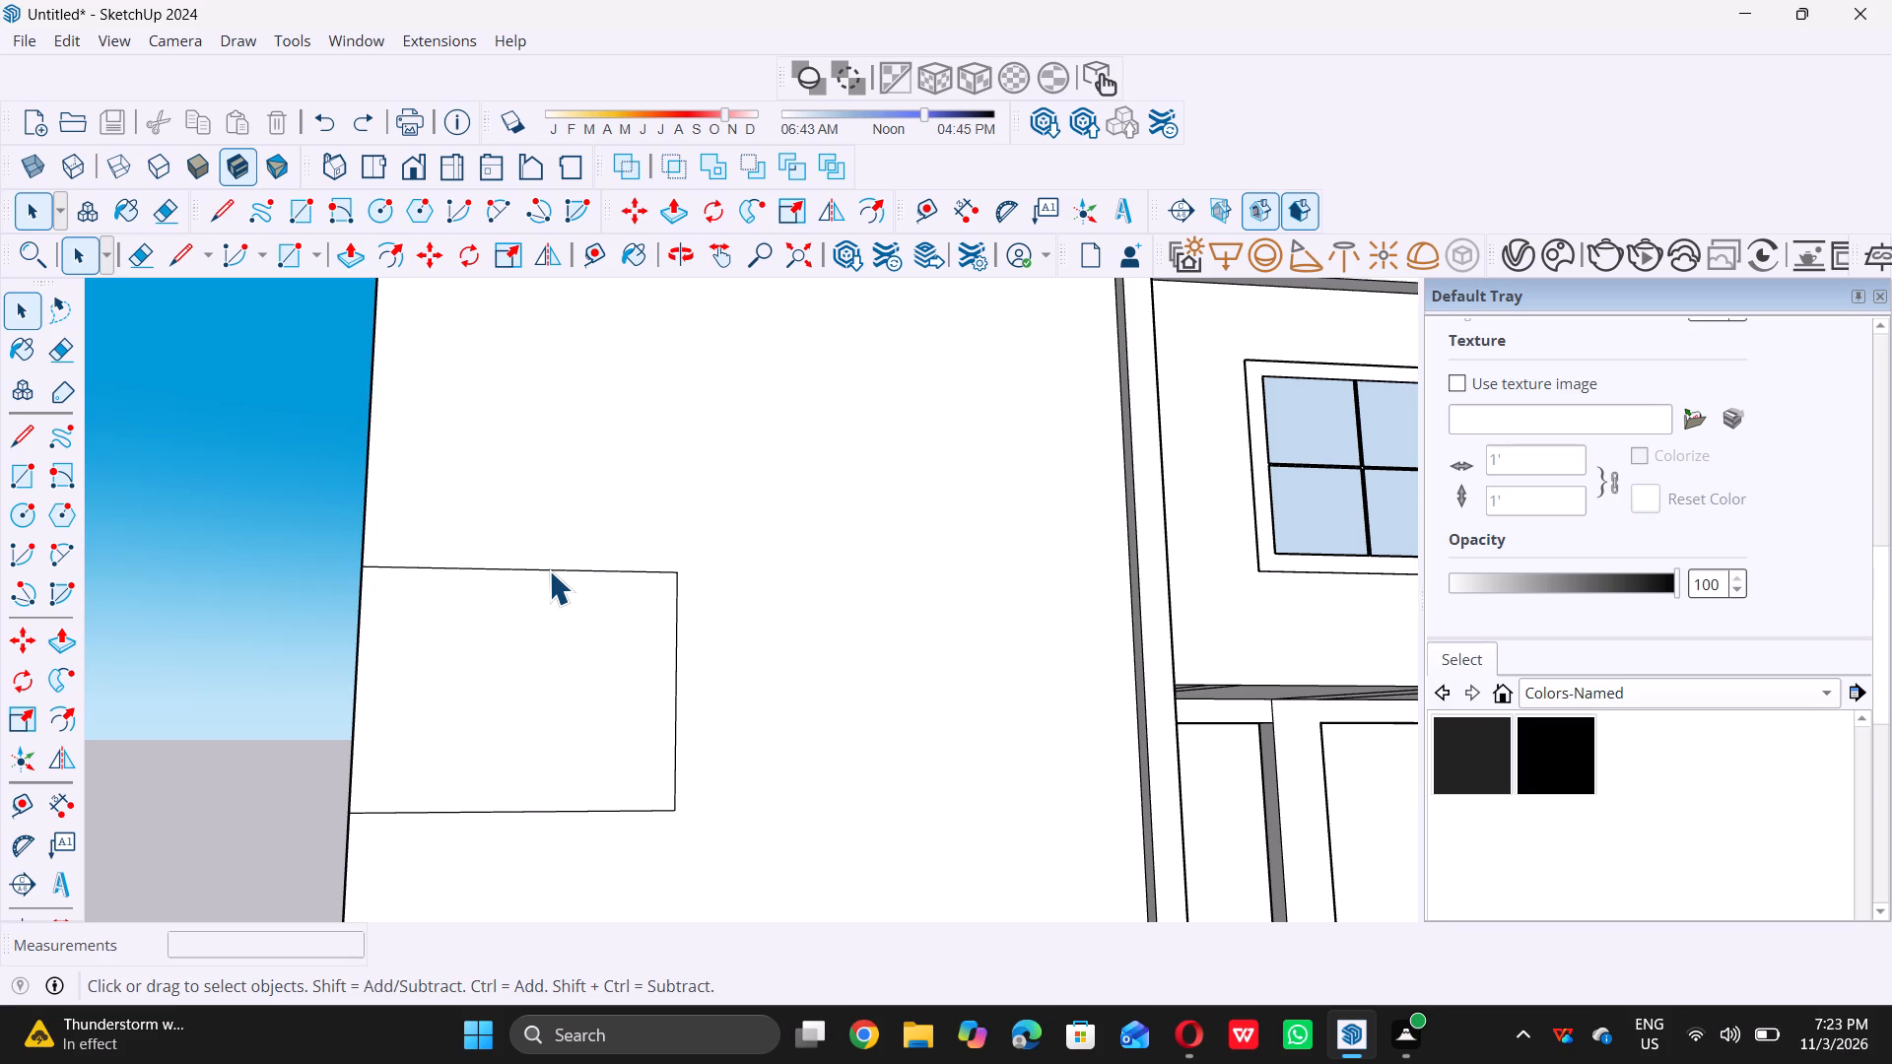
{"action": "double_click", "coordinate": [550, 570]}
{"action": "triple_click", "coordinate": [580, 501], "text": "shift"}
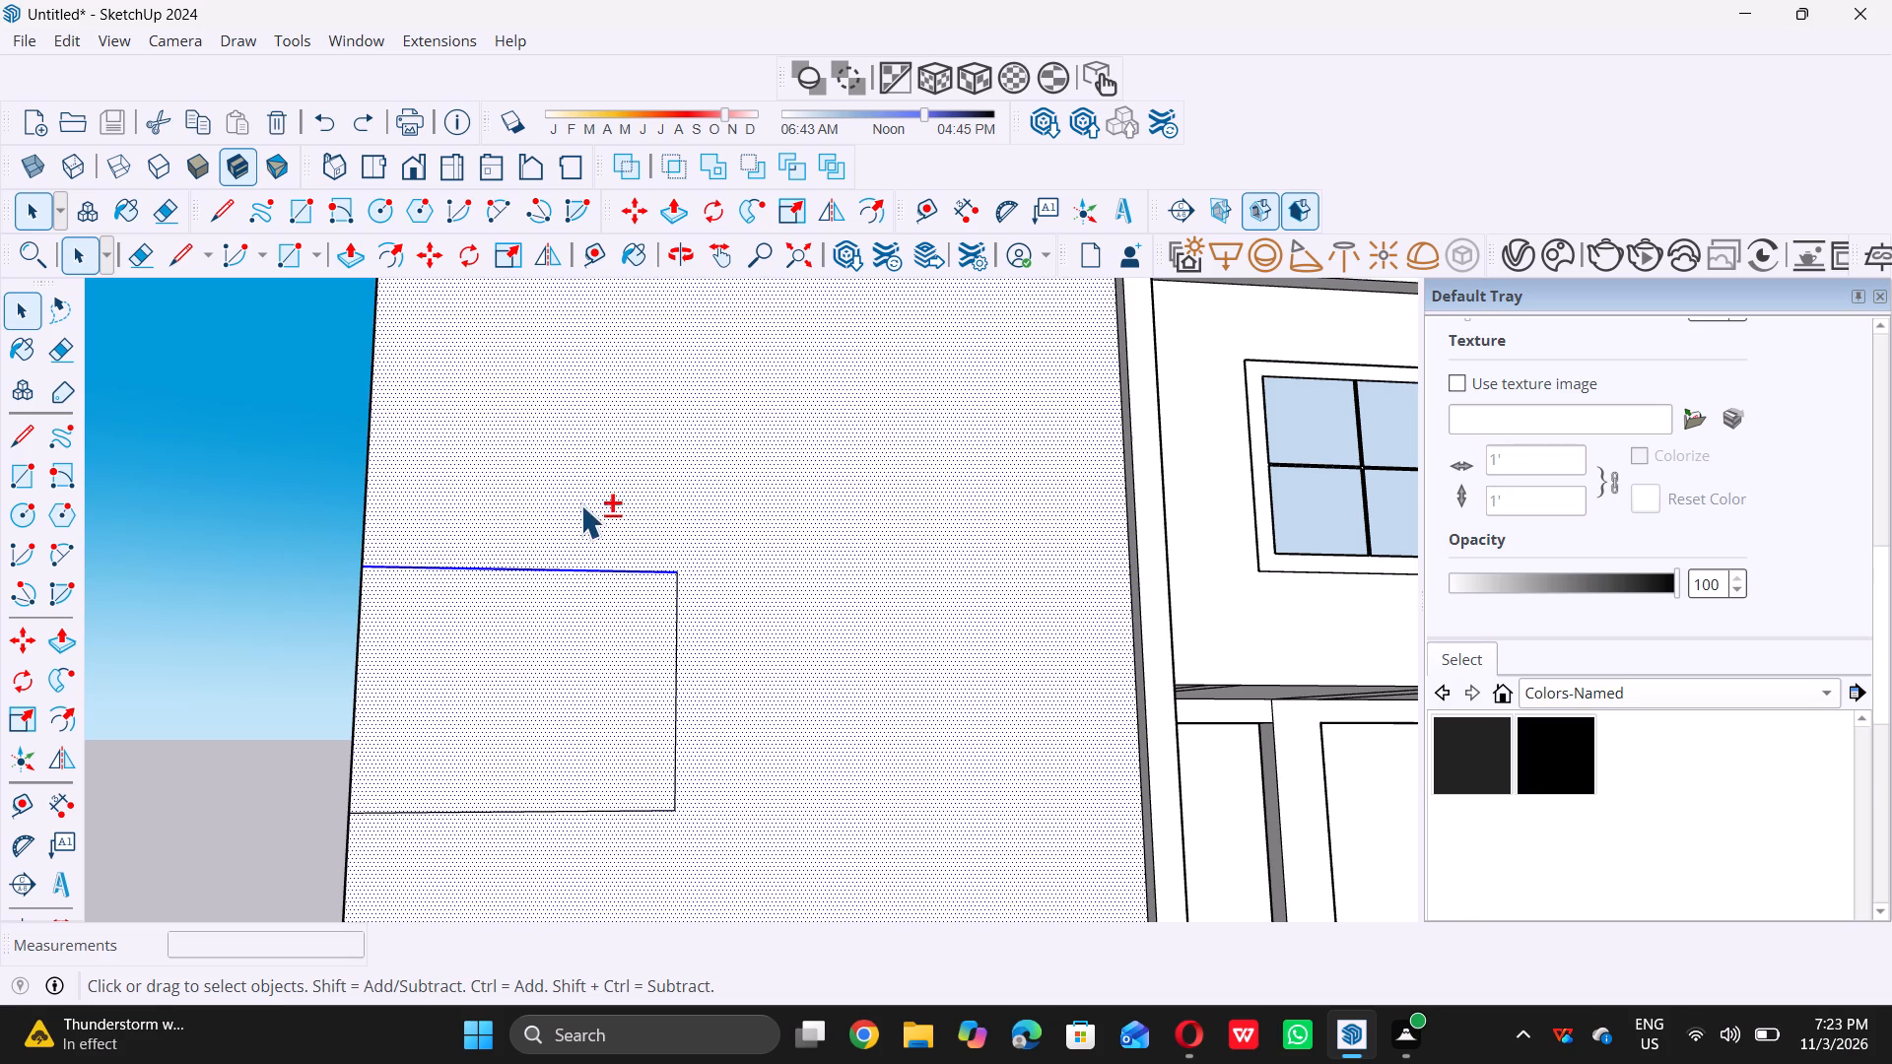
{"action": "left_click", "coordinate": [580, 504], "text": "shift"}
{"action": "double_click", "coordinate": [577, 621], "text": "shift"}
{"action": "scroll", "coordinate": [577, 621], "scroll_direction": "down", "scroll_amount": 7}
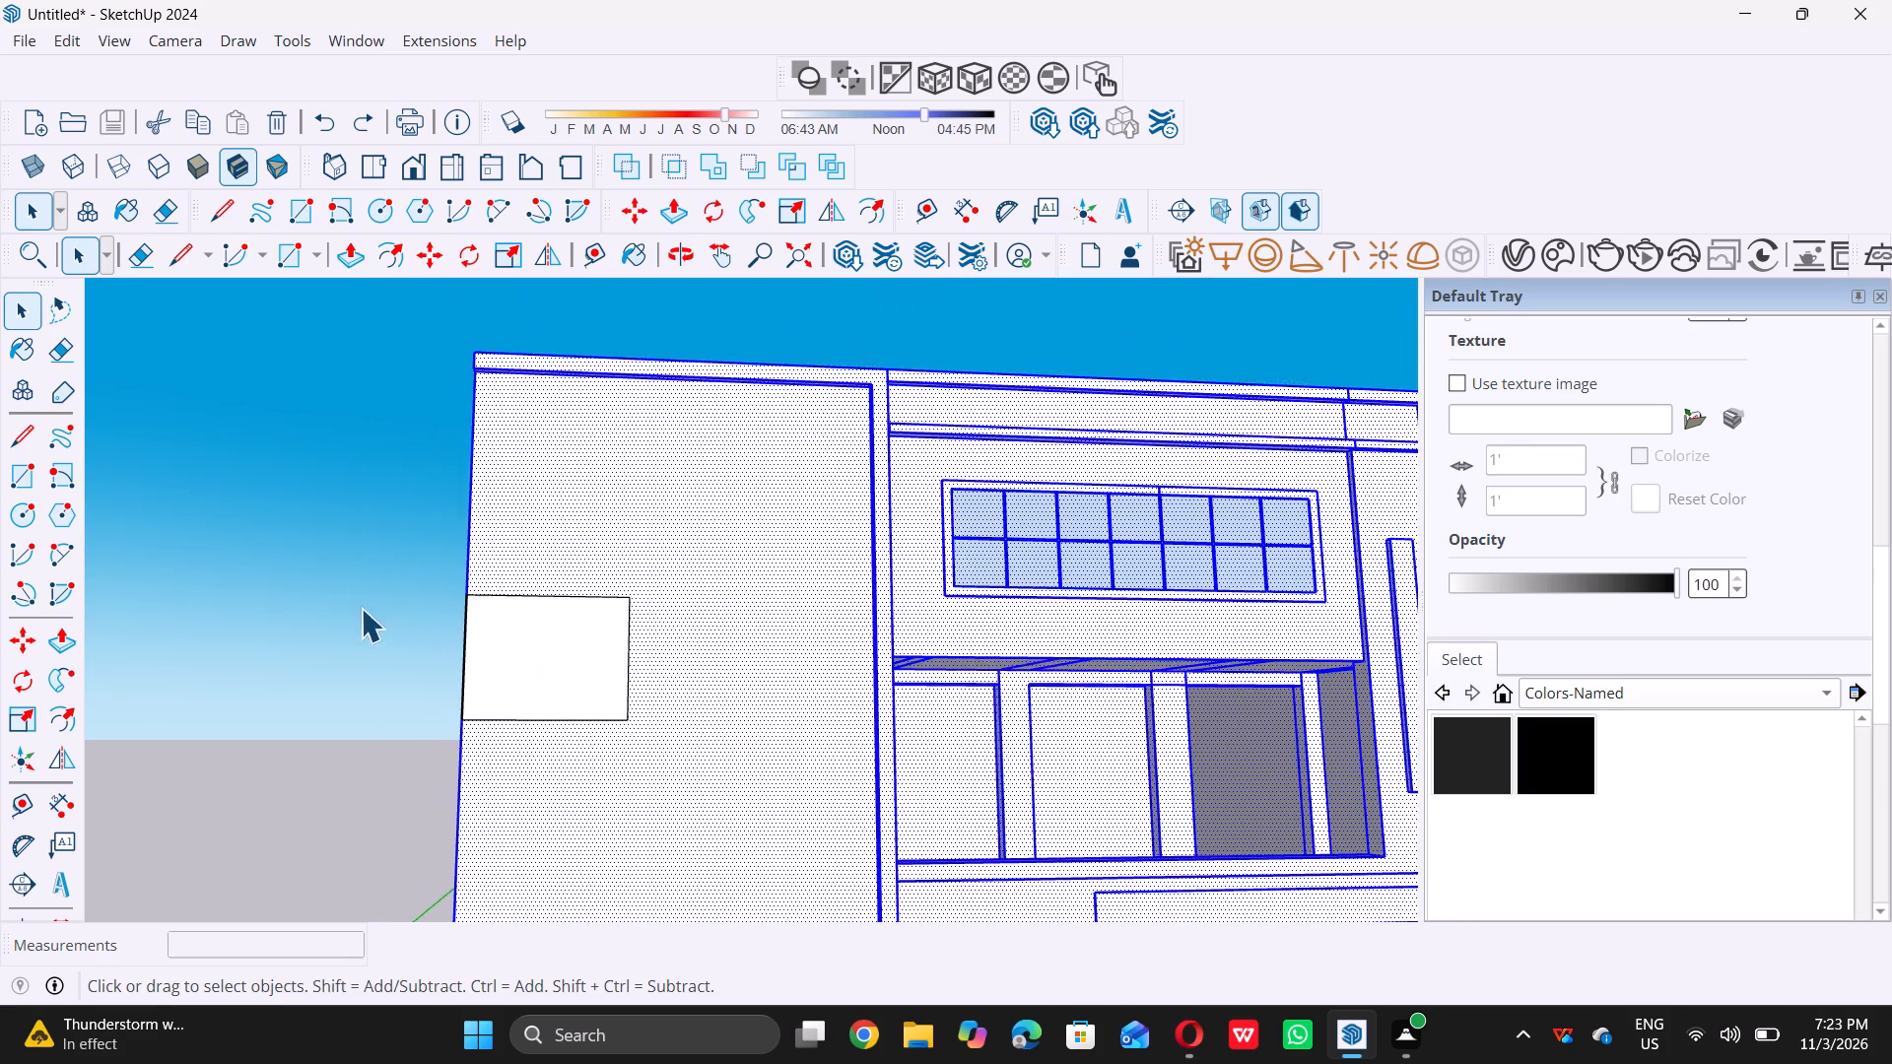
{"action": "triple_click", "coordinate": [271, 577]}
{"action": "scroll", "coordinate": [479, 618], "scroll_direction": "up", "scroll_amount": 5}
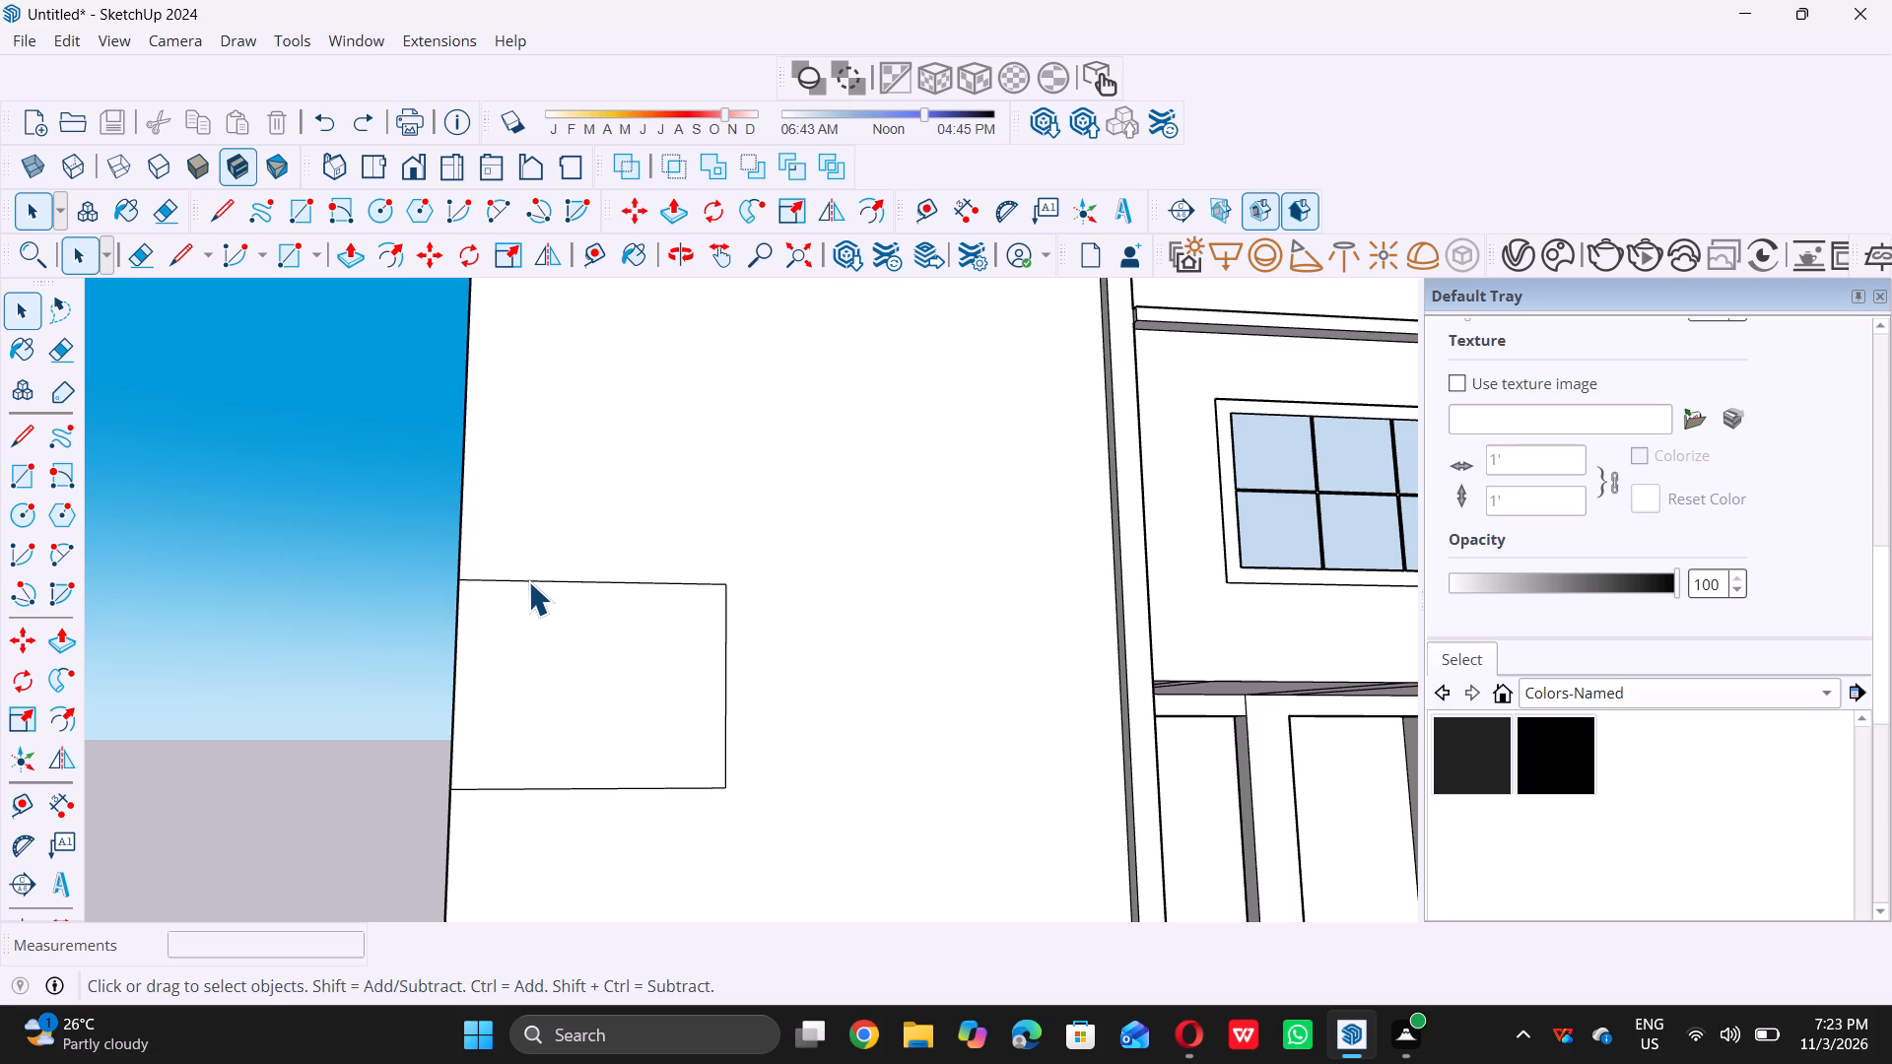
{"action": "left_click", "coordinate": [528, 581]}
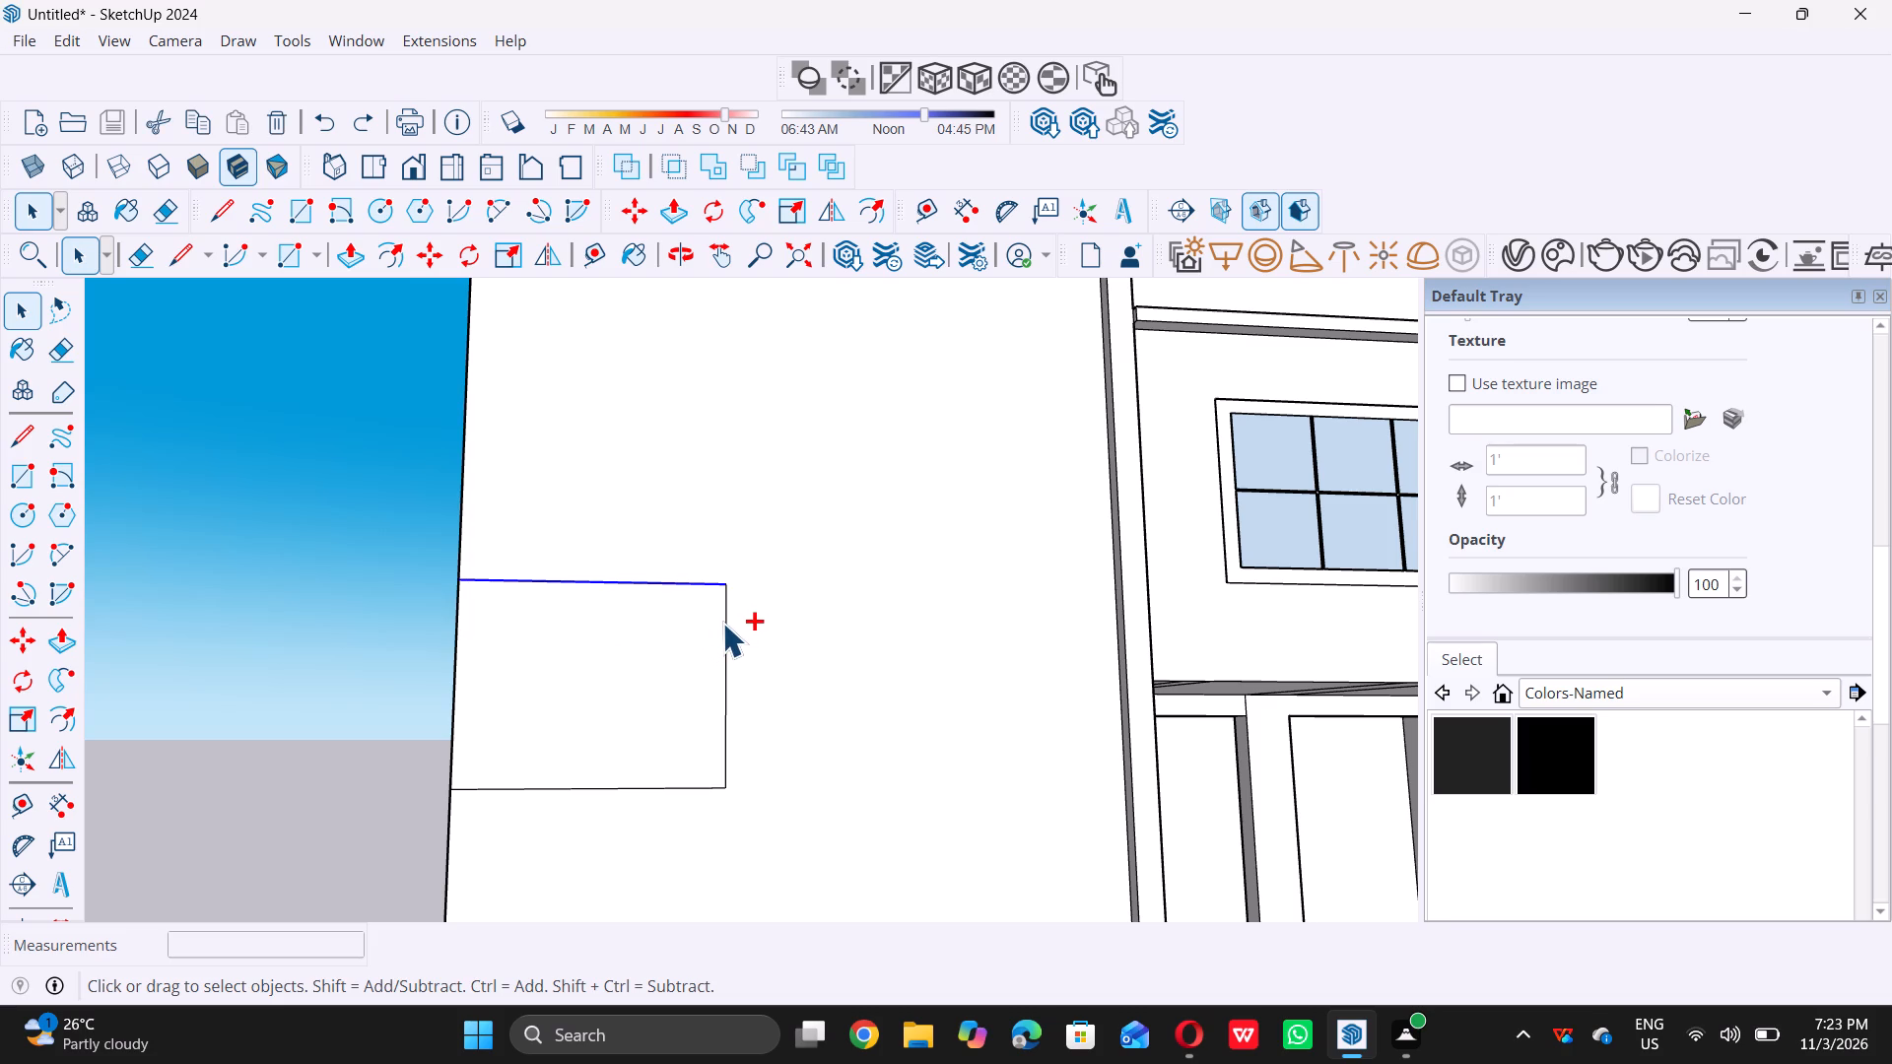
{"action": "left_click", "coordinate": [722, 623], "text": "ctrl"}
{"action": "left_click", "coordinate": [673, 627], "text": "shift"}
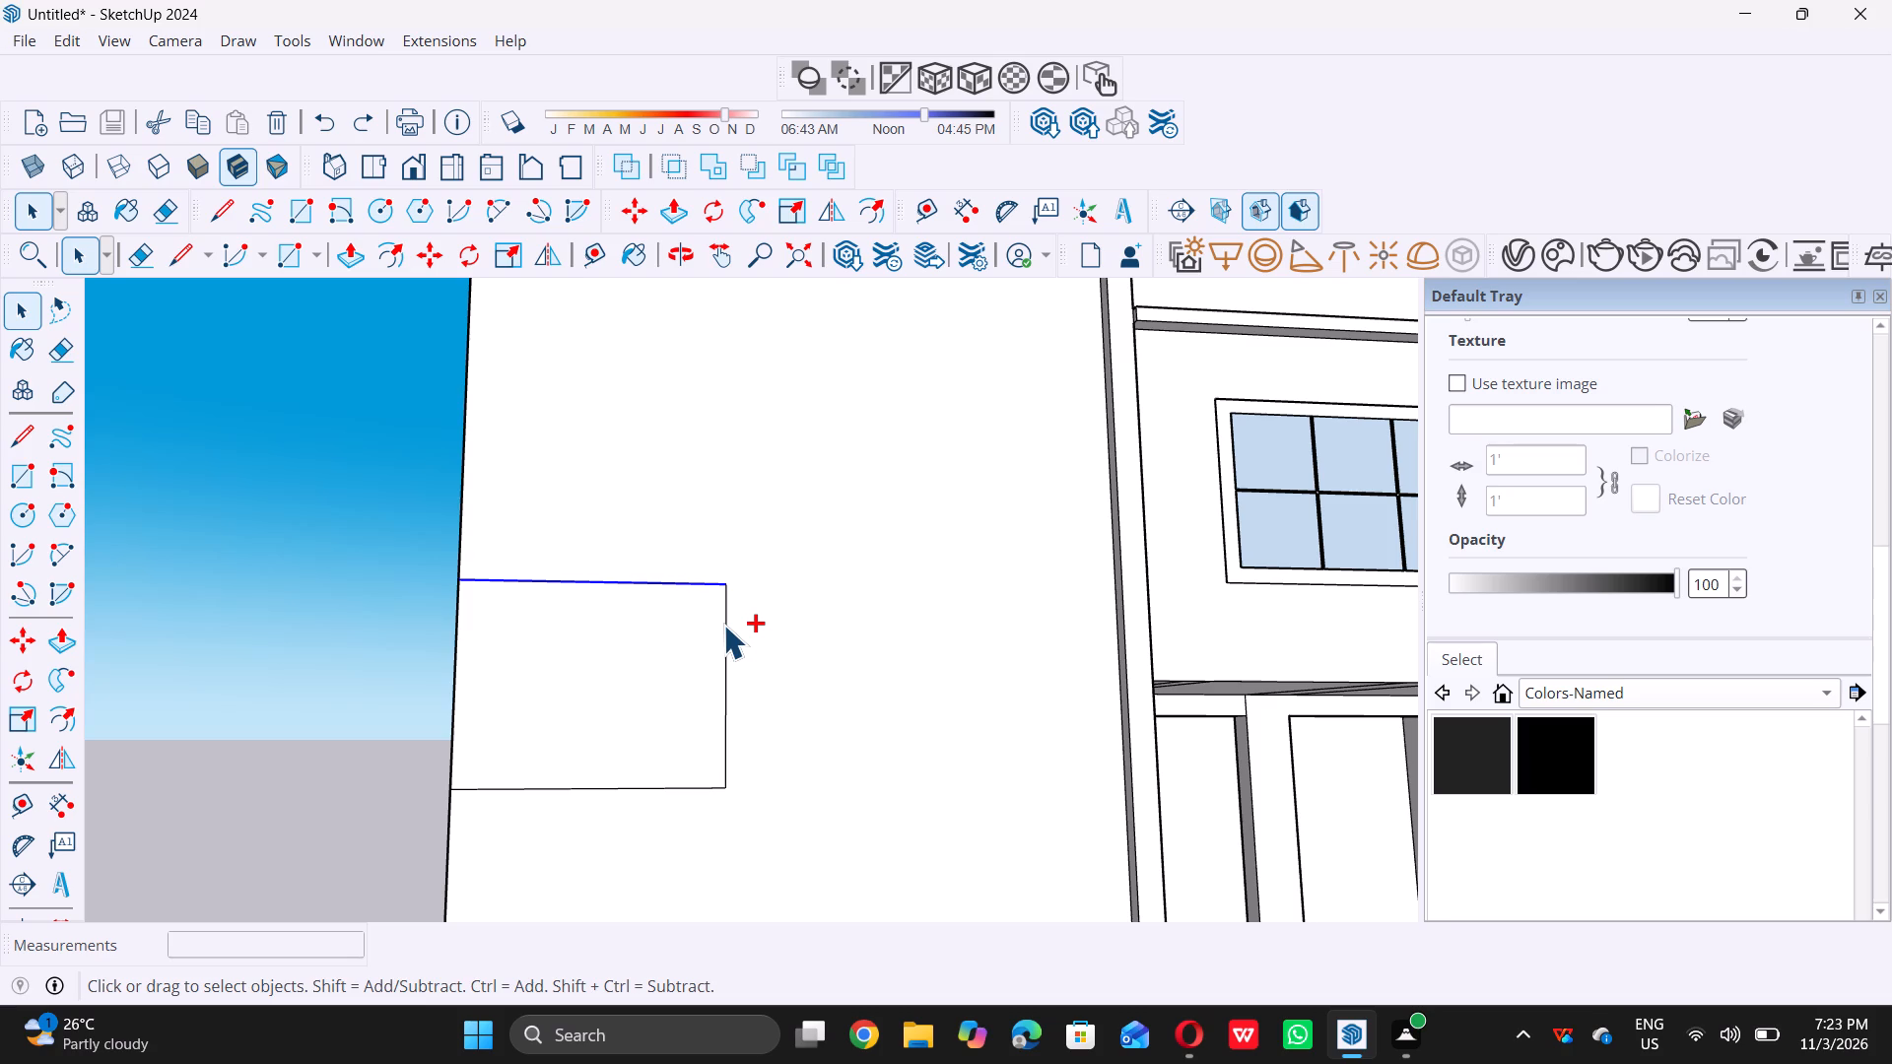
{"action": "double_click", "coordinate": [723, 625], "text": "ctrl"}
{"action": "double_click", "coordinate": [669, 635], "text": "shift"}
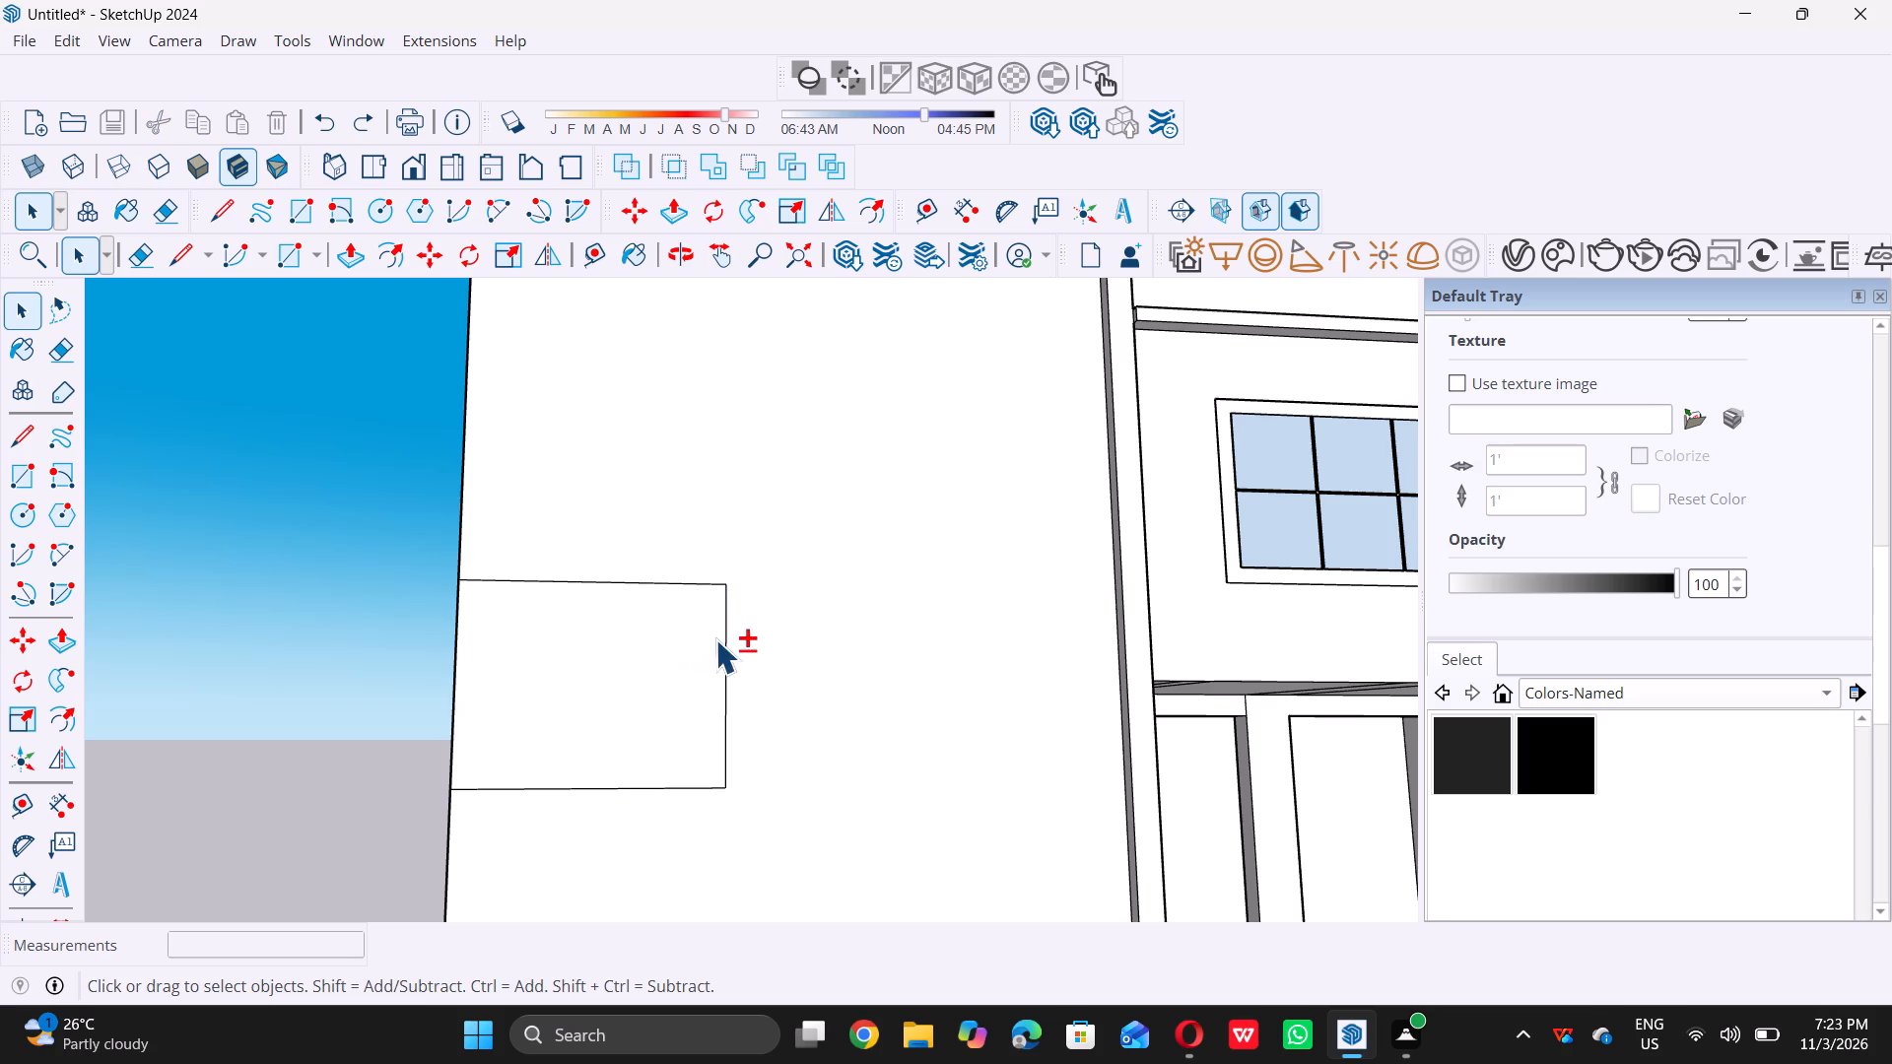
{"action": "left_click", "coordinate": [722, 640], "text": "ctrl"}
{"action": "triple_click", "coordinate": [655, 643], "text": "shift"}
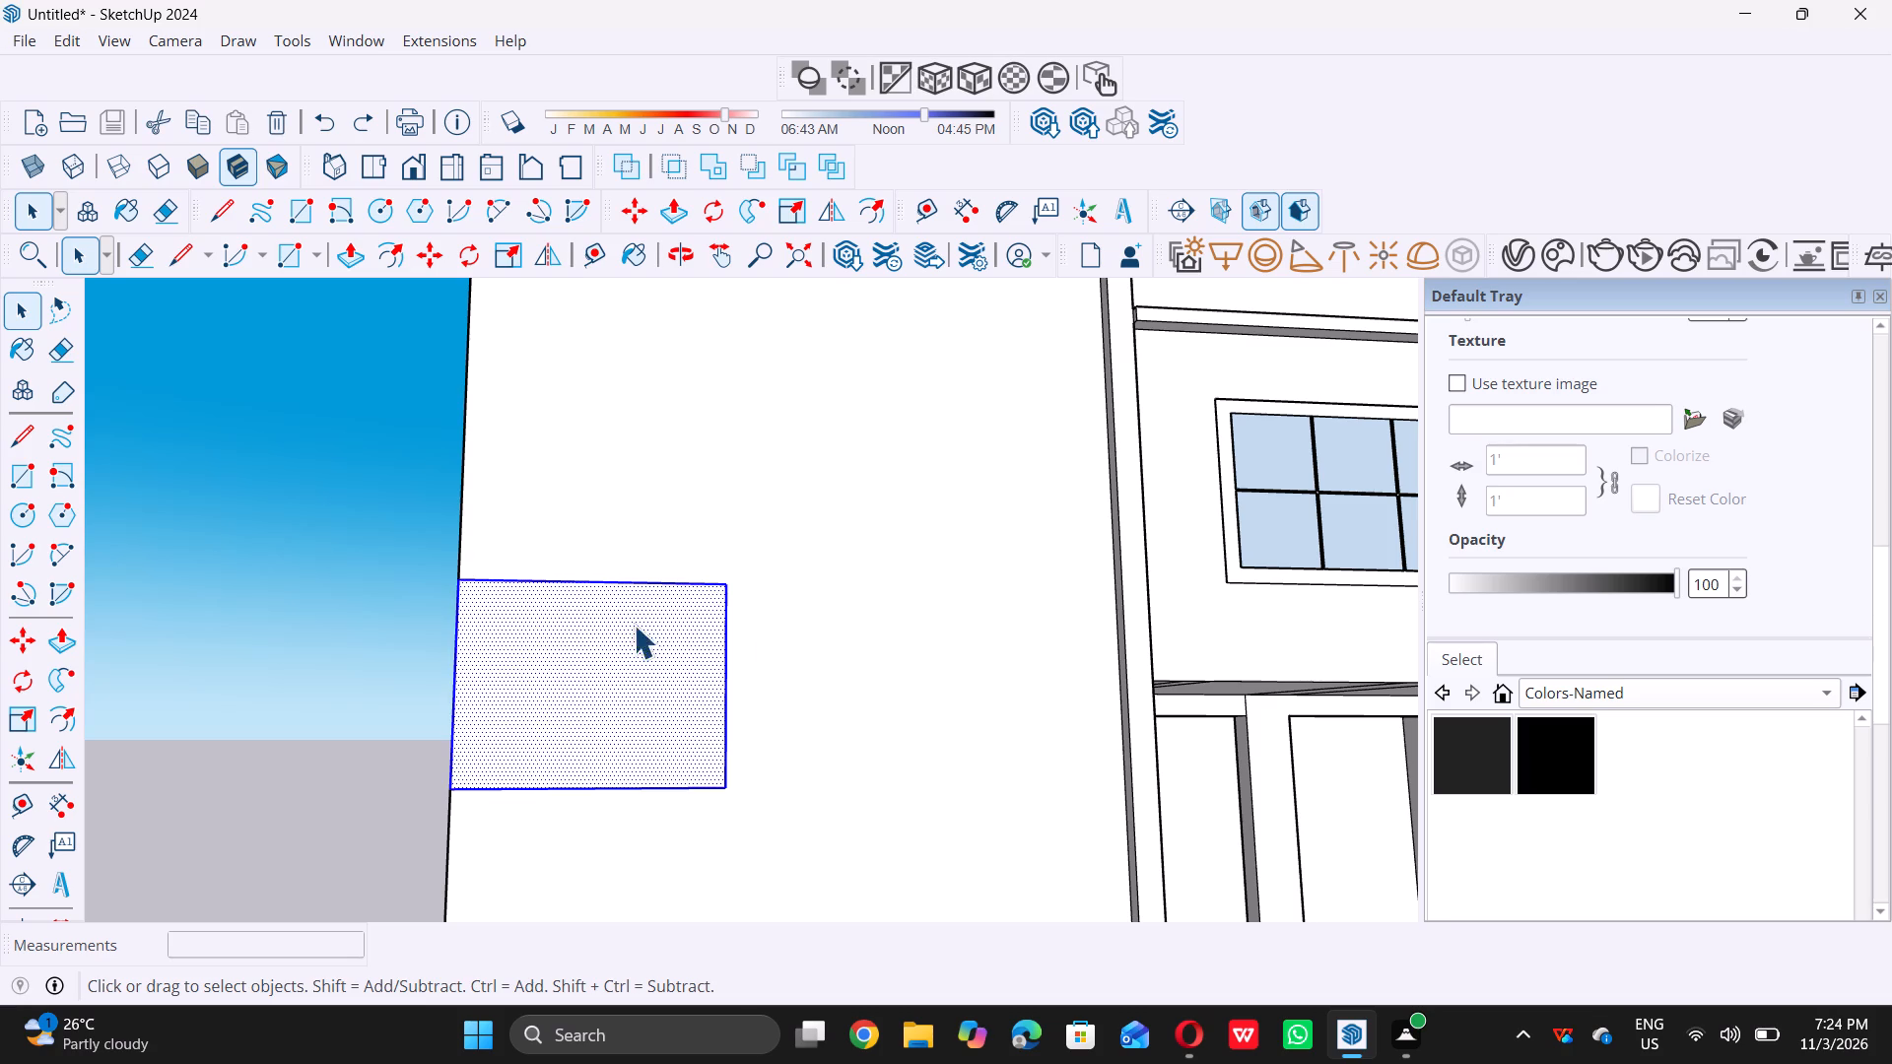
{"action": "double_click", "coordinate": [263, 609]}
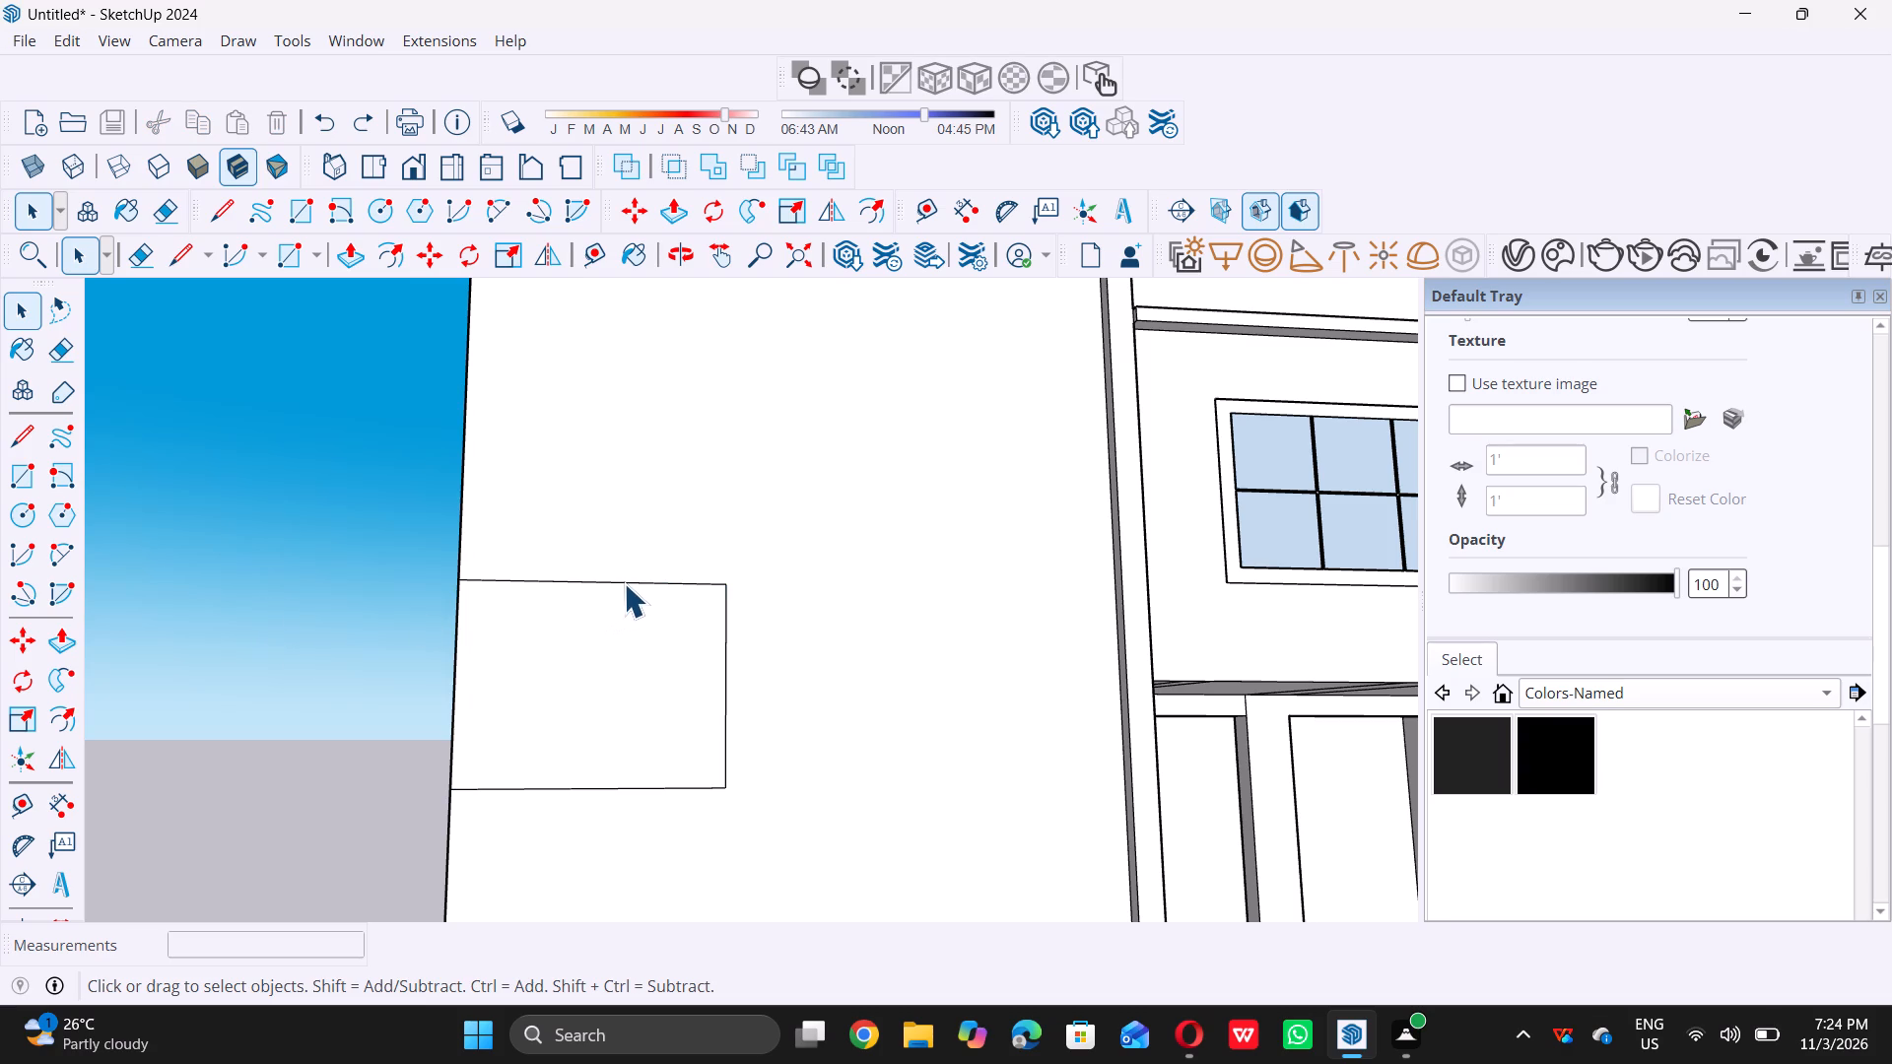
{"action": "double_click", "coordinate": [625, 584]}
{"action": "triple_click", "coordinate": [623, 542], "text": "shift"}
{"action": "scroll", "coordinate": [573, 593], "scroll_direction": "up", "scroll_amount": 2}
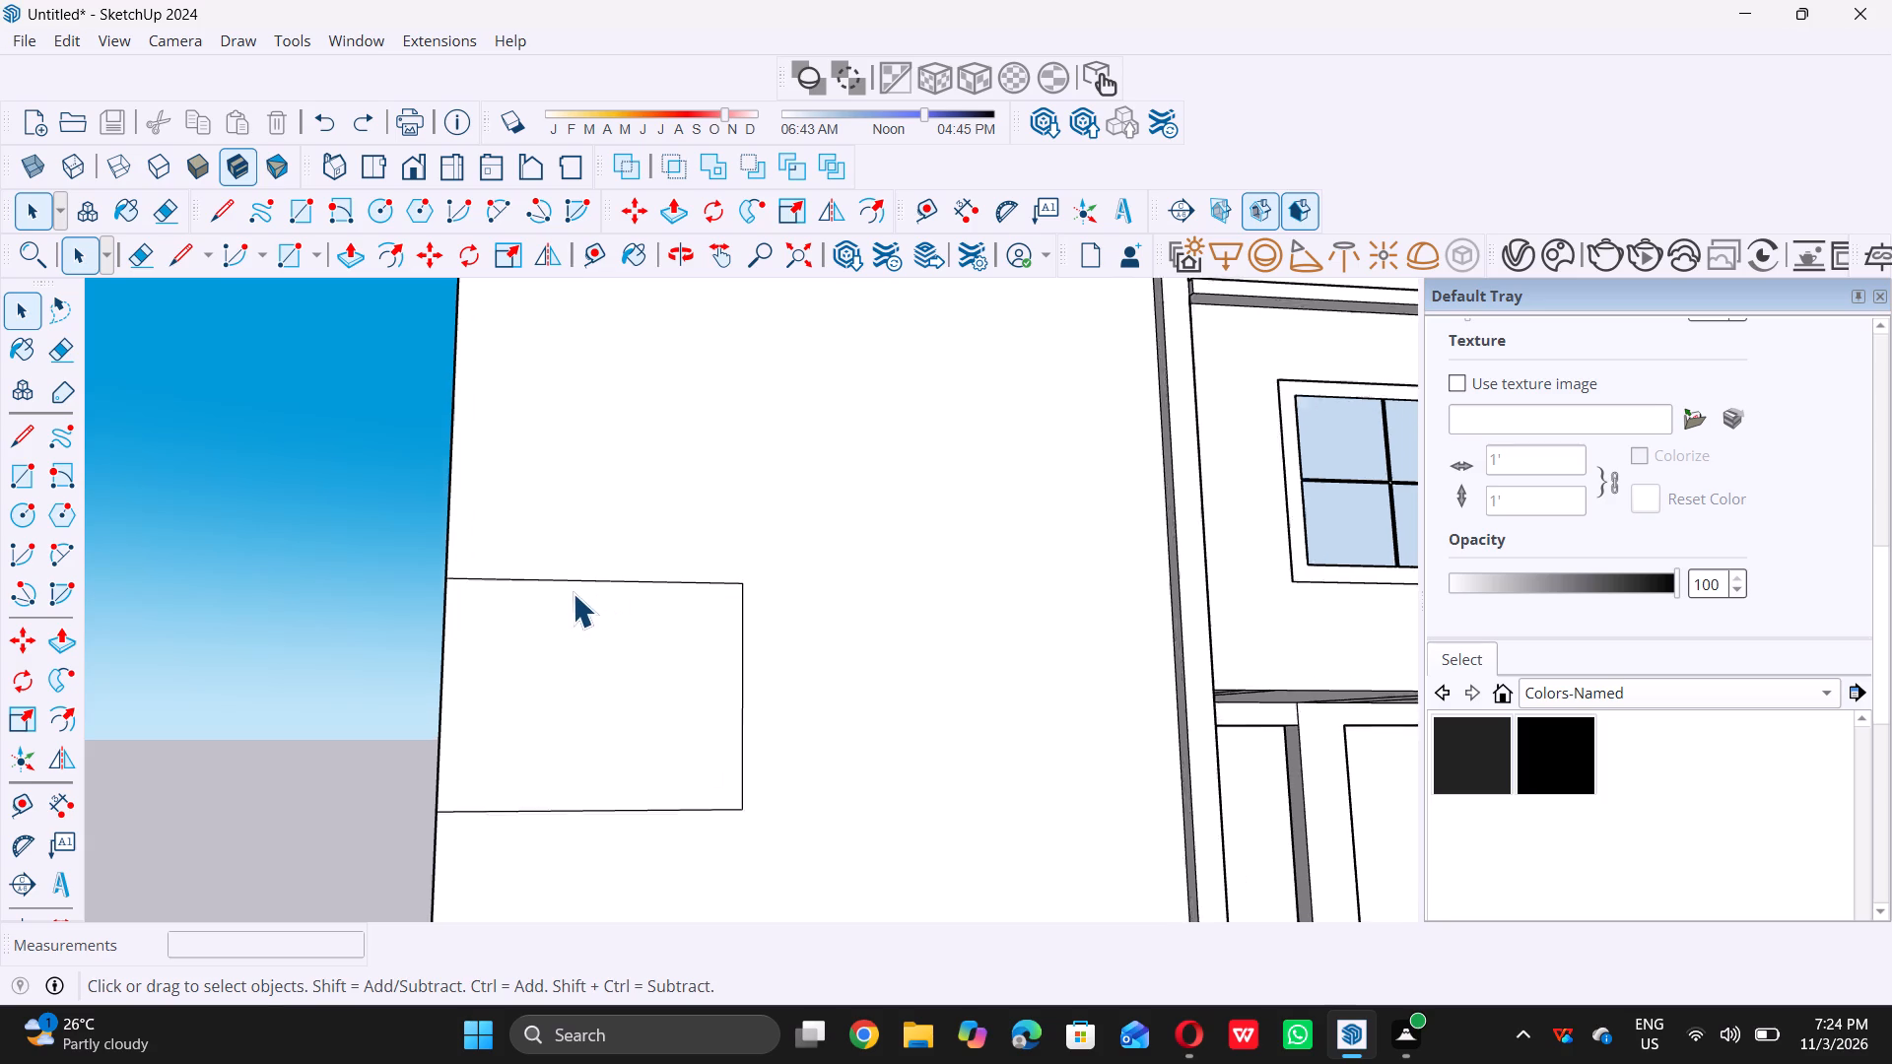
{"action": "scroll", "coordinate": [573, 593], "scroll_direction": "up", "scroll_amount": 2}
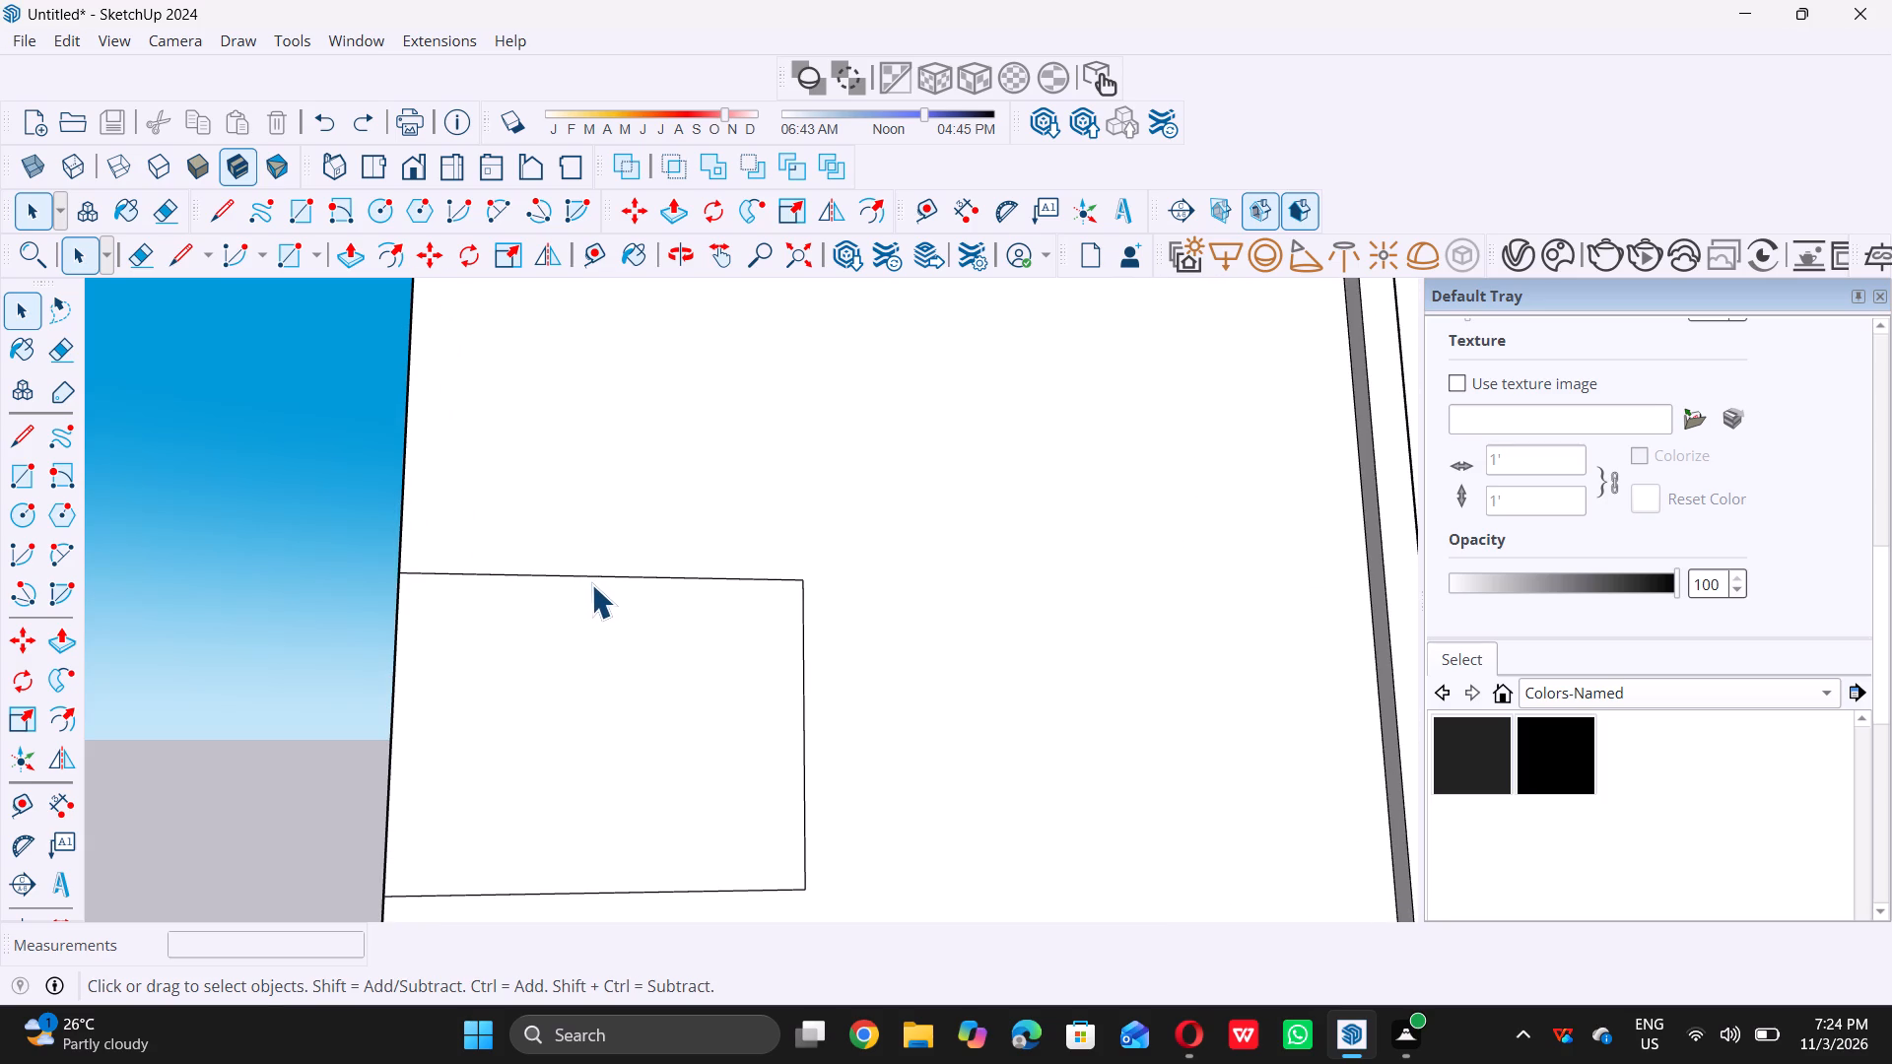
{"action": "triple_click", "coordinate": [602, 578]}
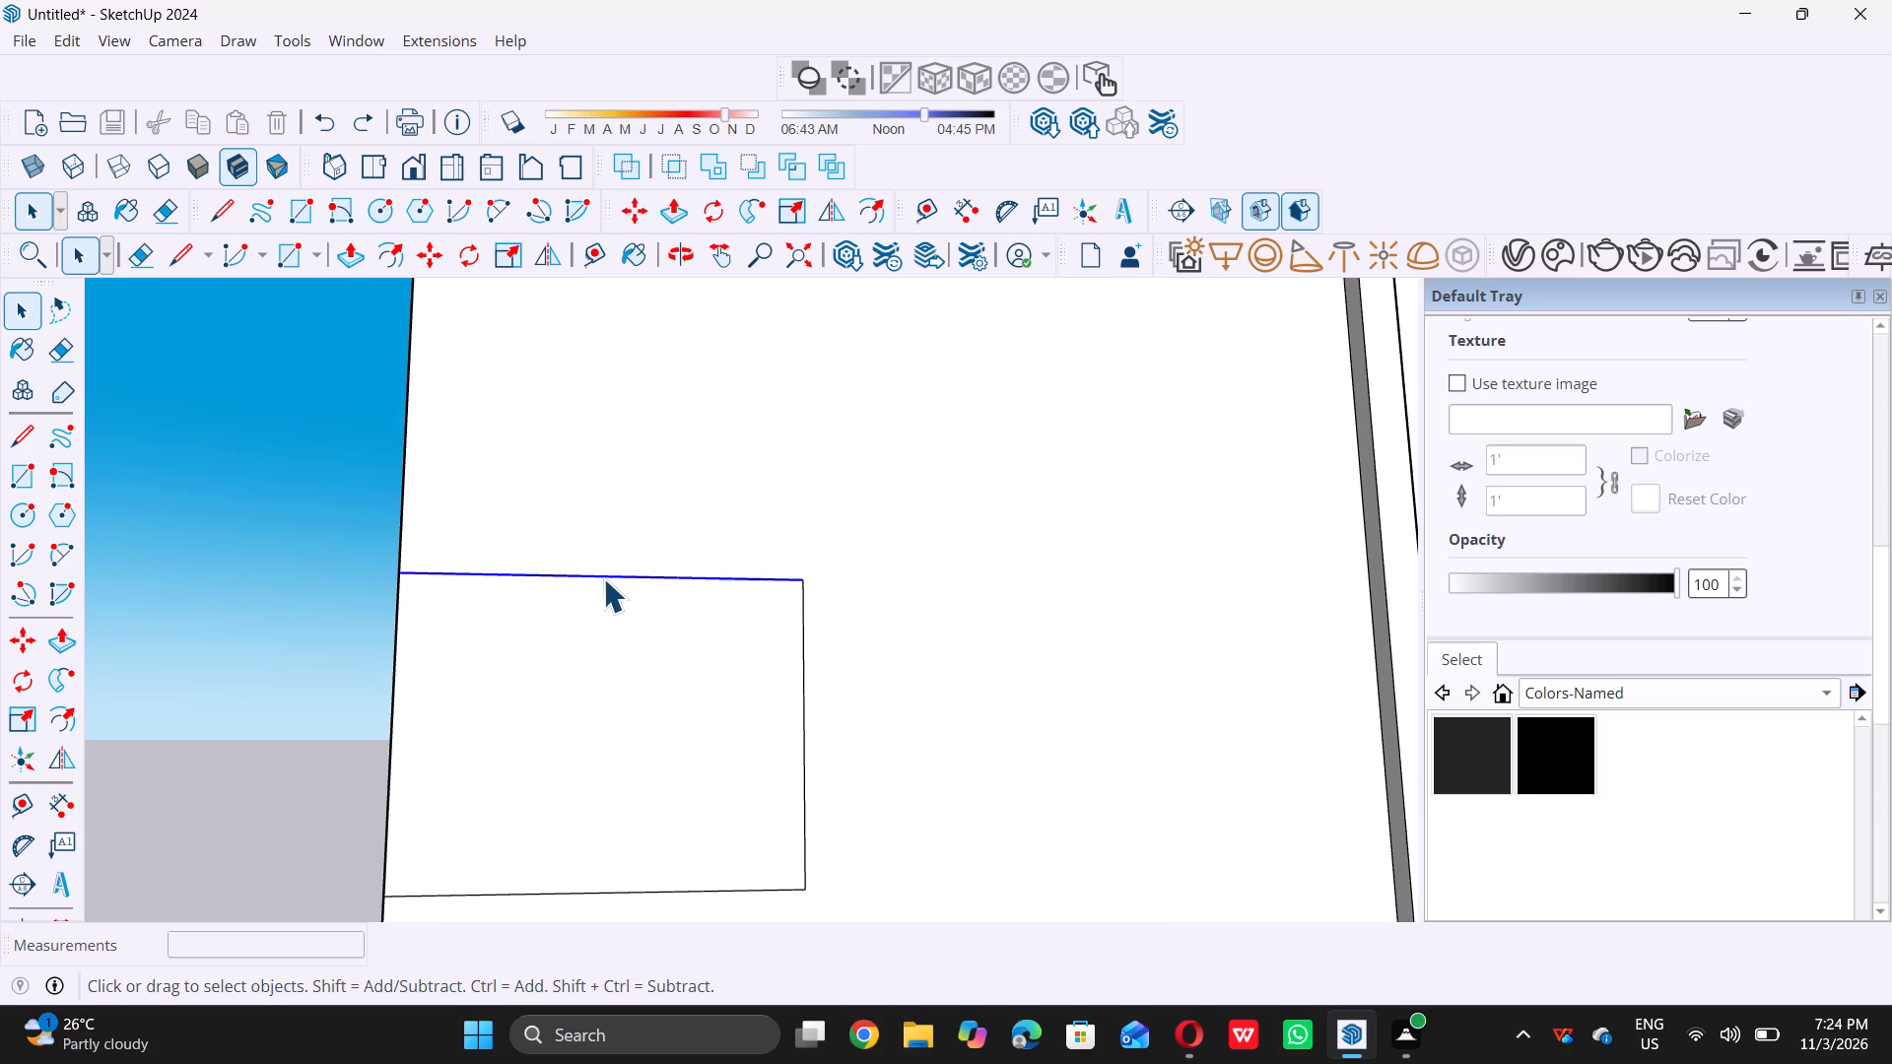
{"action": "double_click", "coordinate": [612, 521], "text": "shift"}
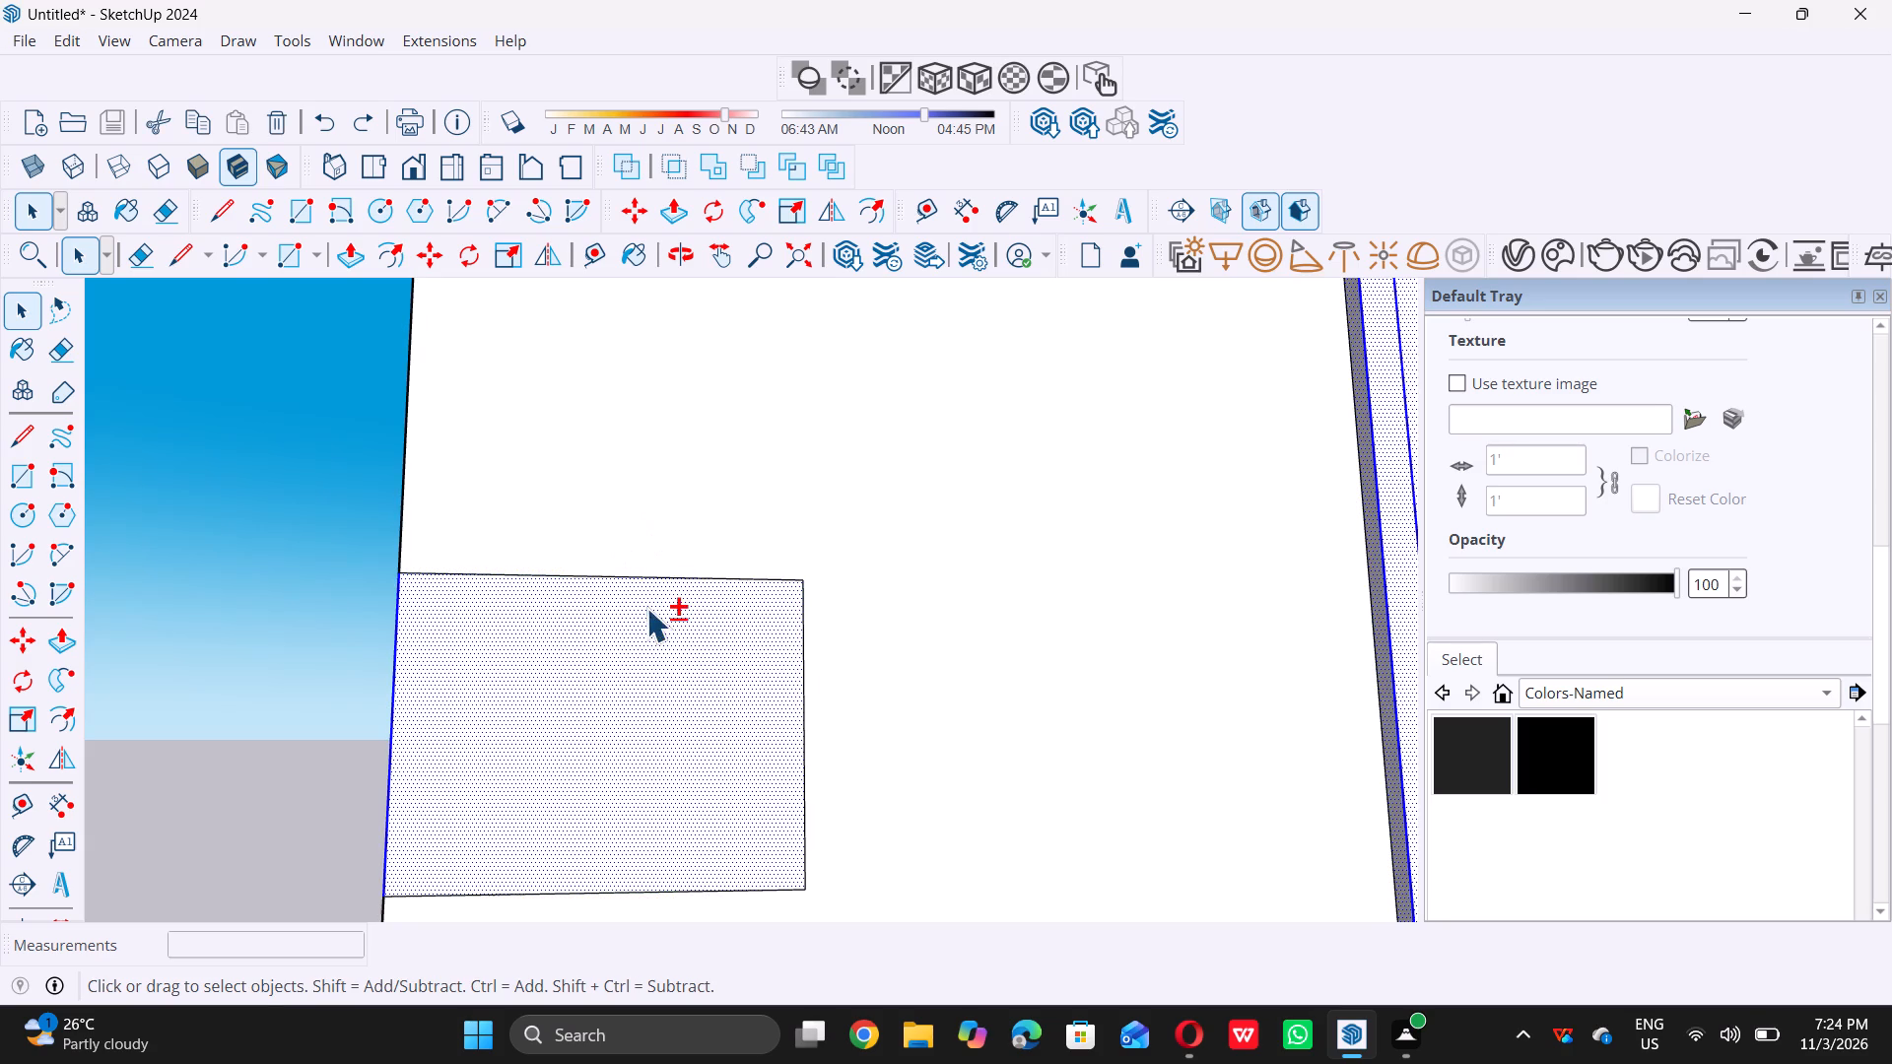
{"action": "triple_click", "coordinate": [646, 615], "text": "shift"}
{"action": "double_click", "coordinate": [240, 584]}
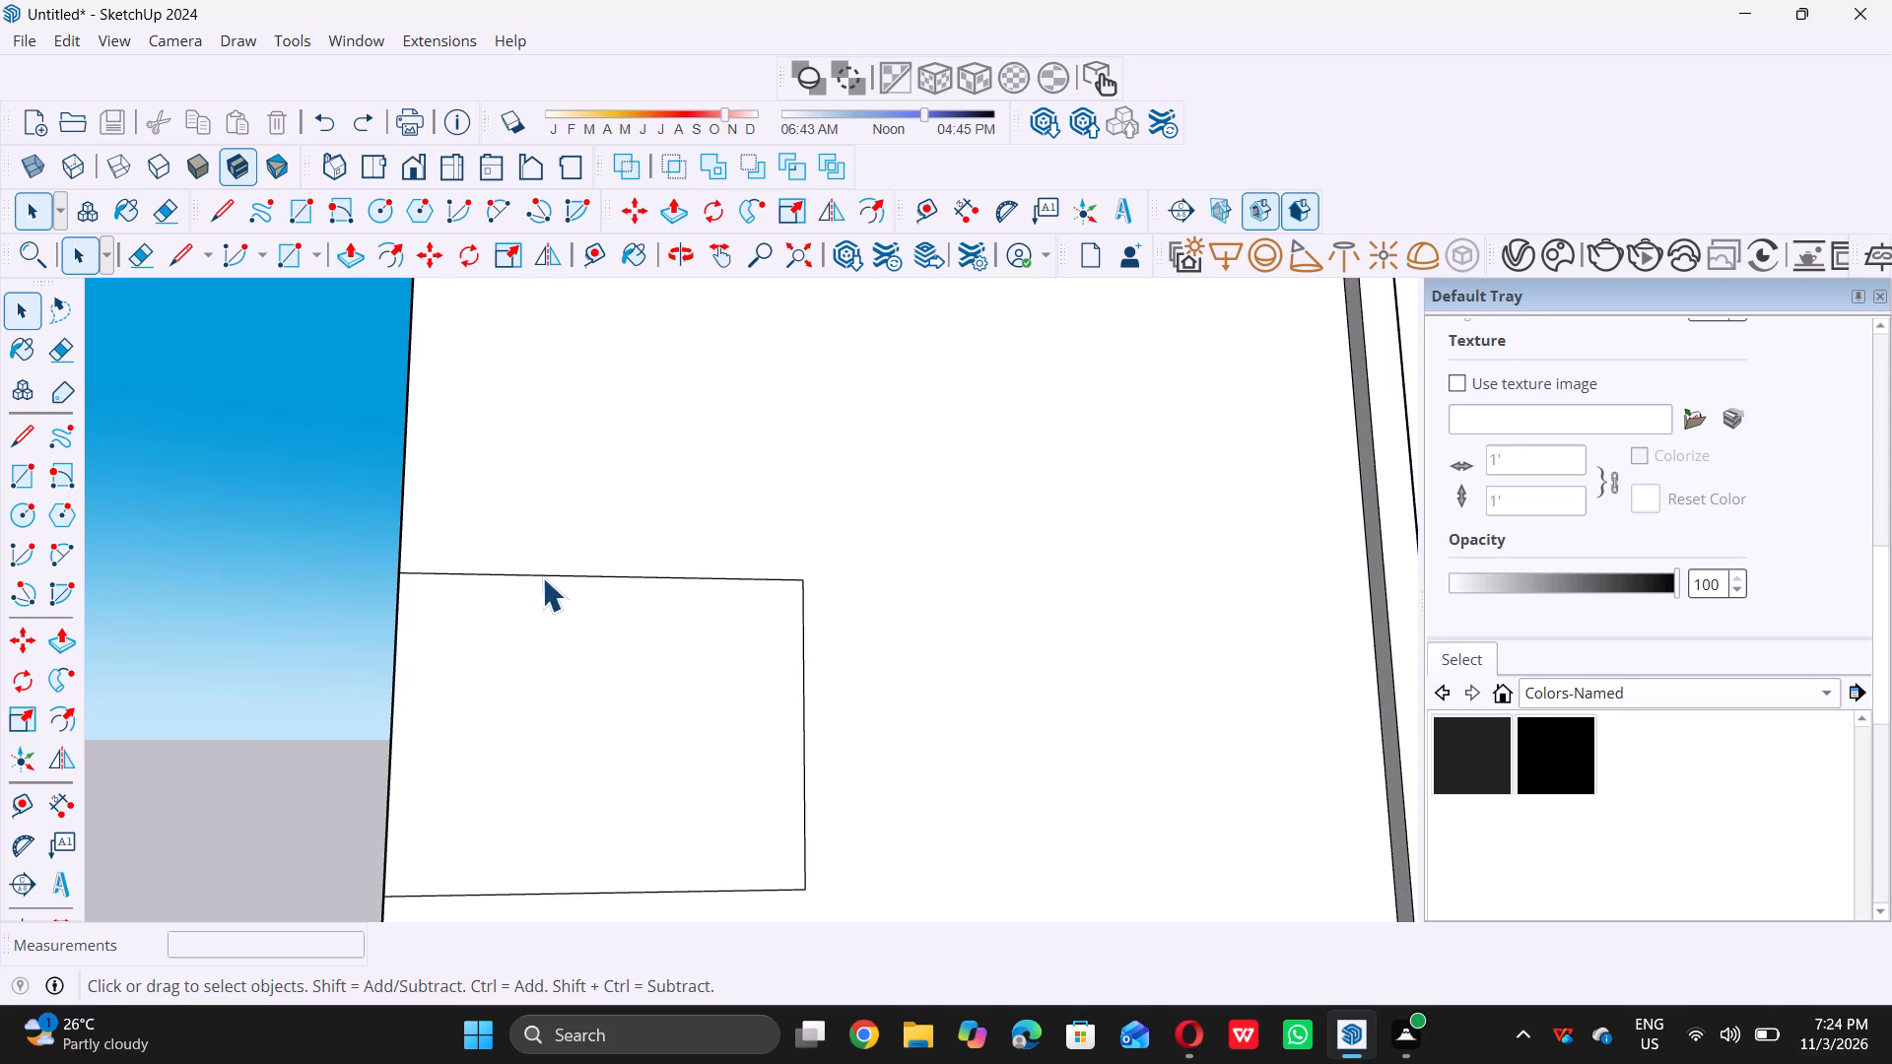
Offset the top, inner vertical and bottom edges of the rectangle on the lower block's wall outward by 9".
{"action": "left_click", "coordinate": [542, 578]}
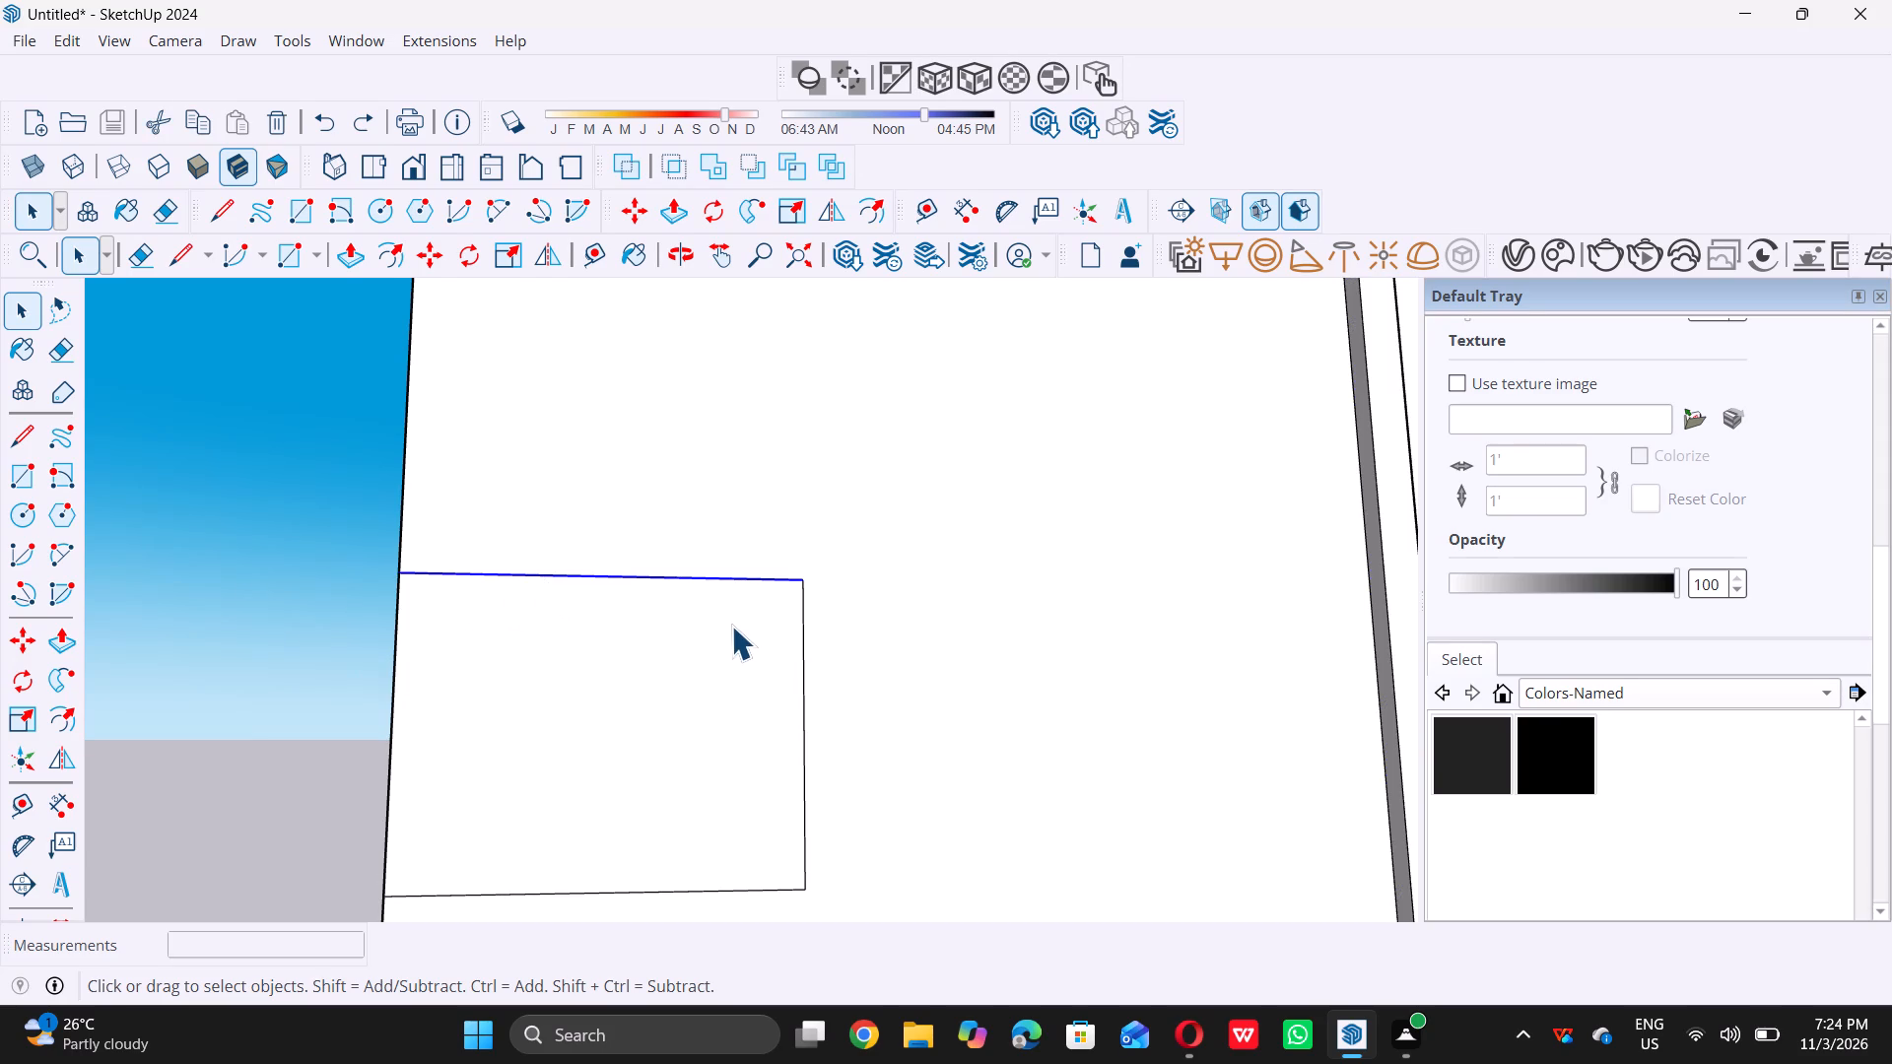
{"action": "left_click", "coordinate": [802, 644], "text": "ctrl"}
{"action": "scroll", "coordinate": [798, 644], "scroll_direction": "down", "scroll_amount": 10, "text": "ctrl"}
{"action": "scroll", "coordinate": [749, 723], "scroll_direction": "up", "scroll_amount": 7, "text": "ctrl"}
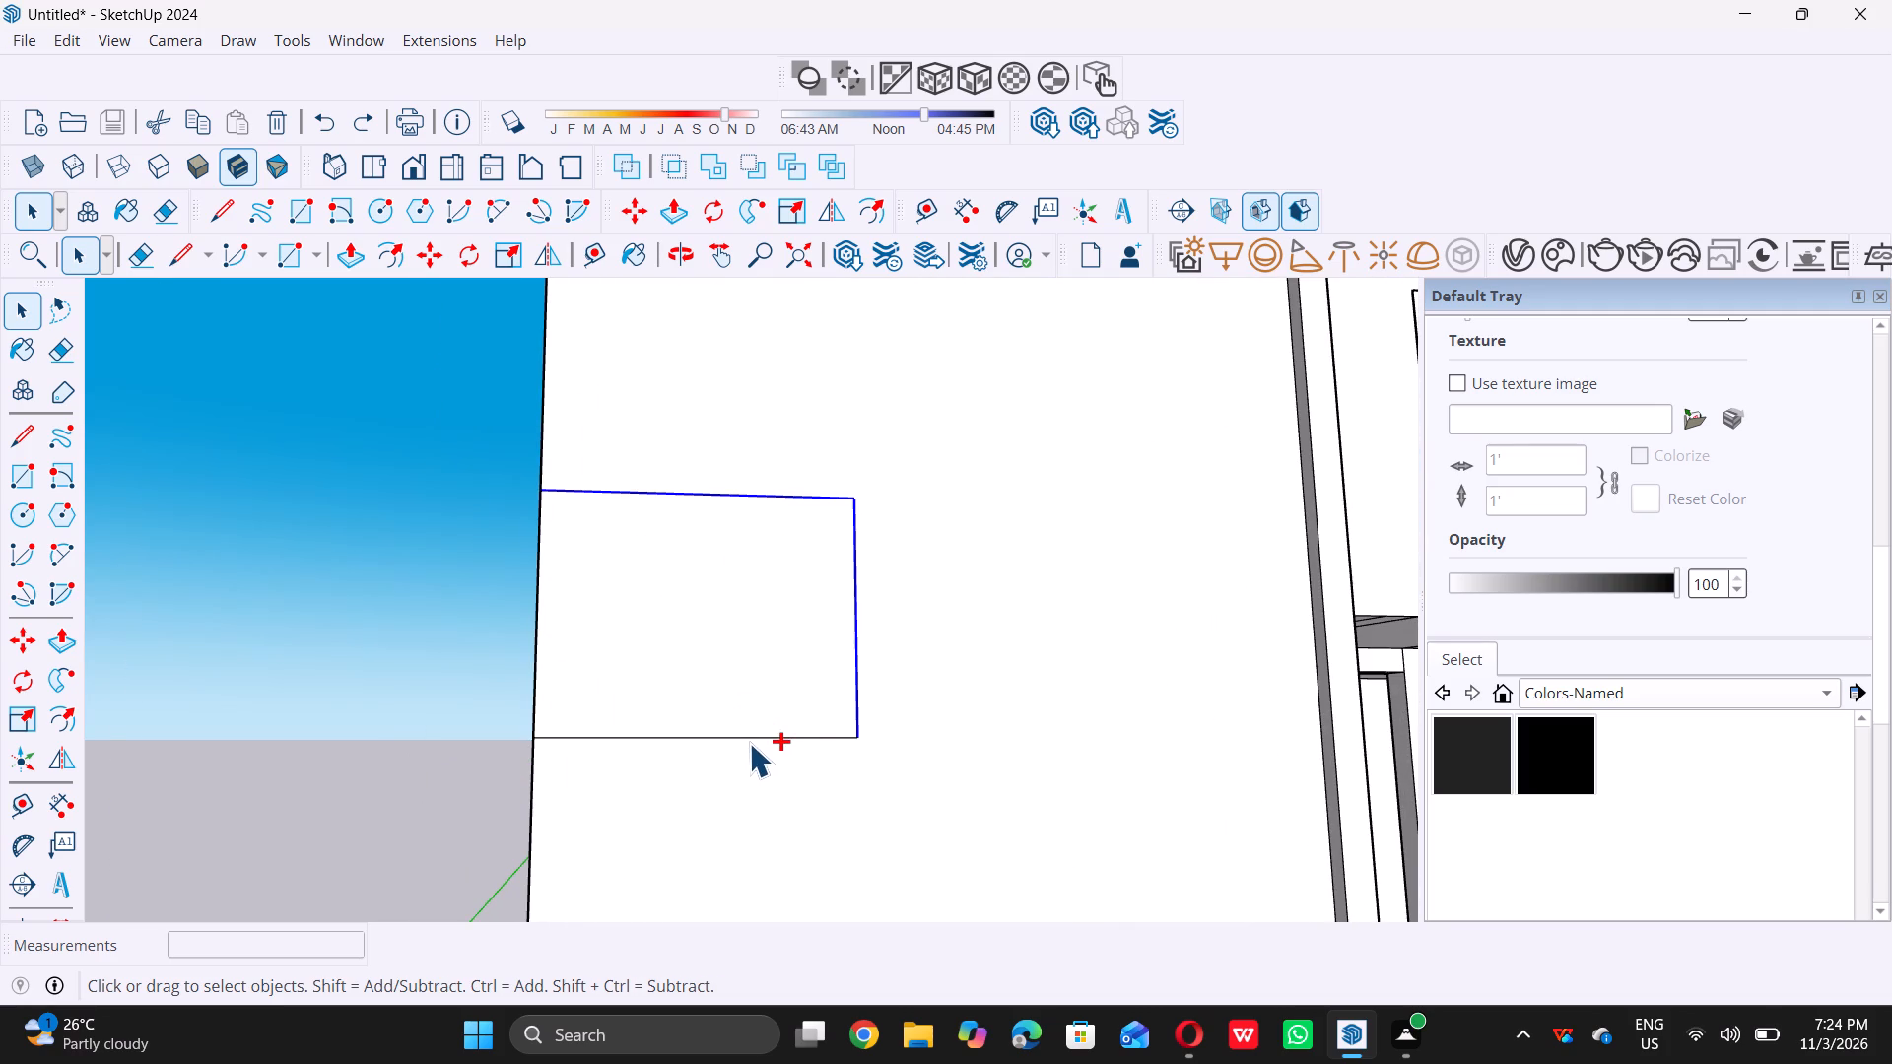
{"action": "left_click", "coordinate": [753, 740], "text": "ctrl"}
{"action": "scroll", "coordinate": [753, 738], "scroll_direction": "down", "scroll_amount": 1}
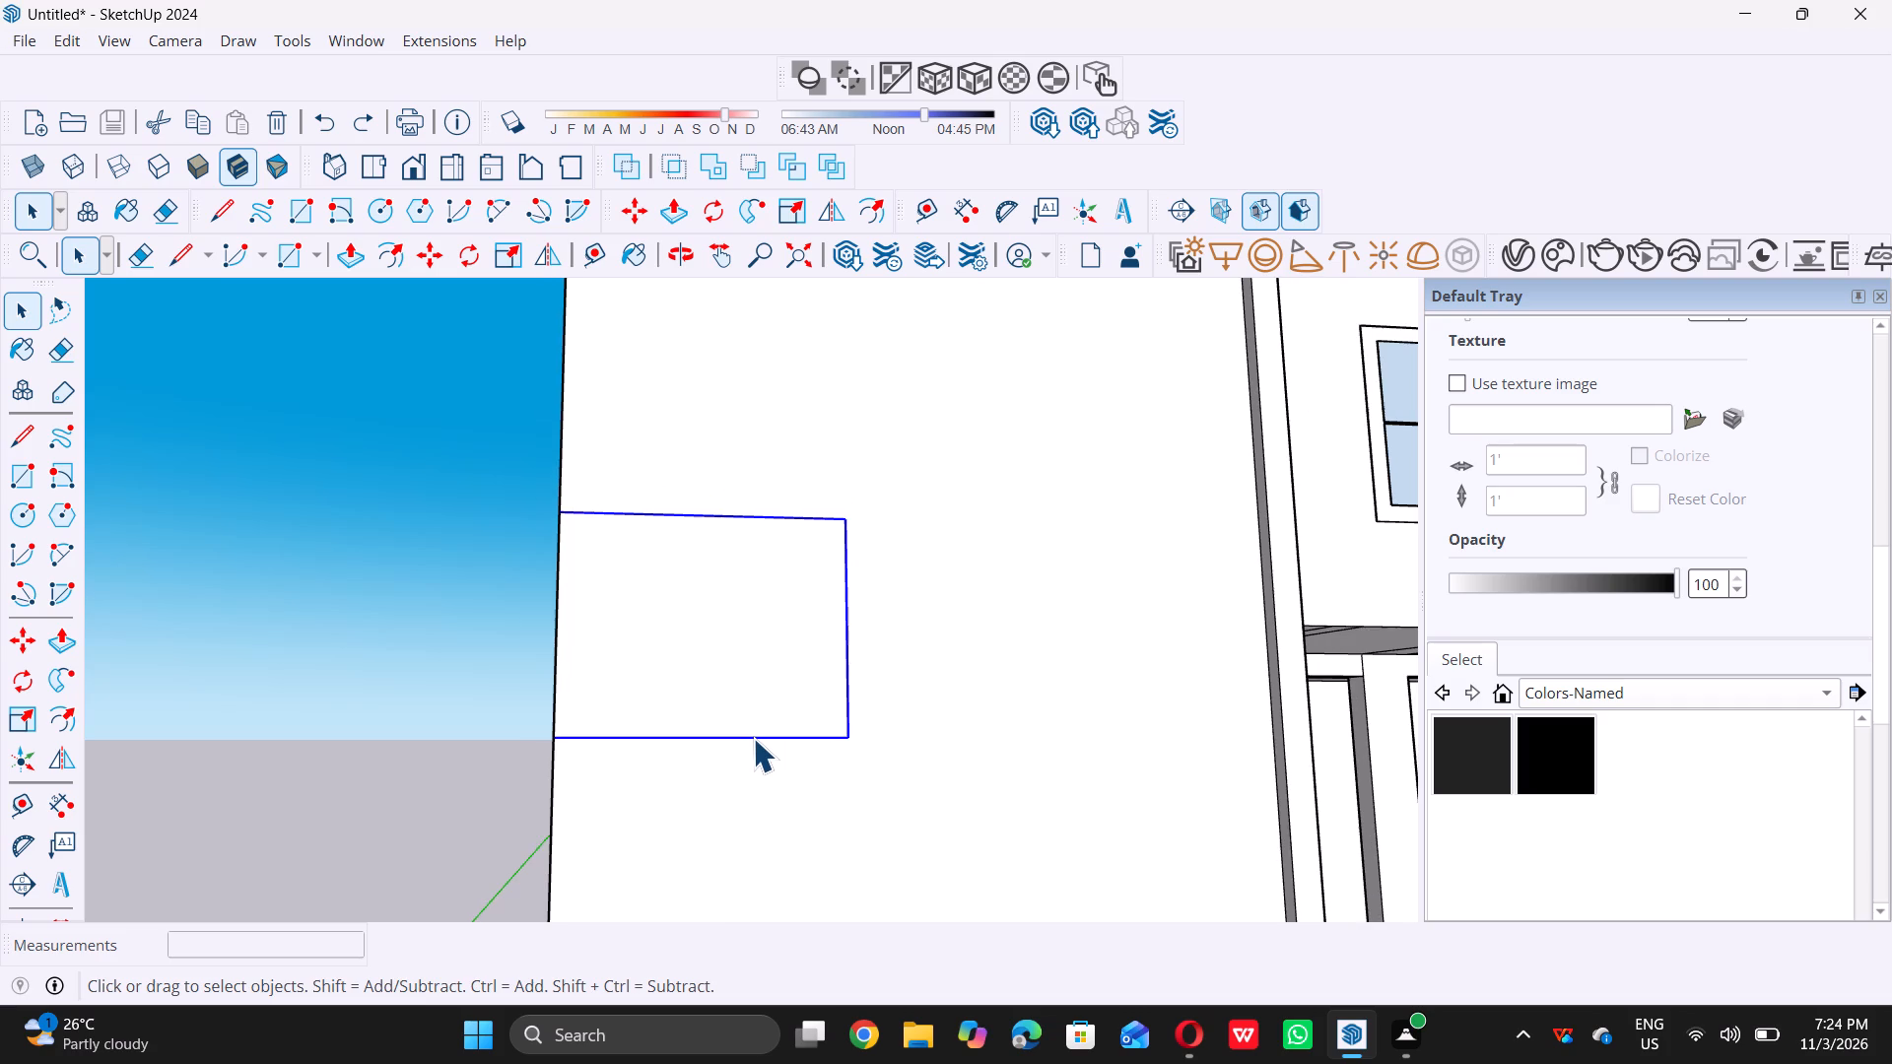
{"action": "key", "text": "f"}
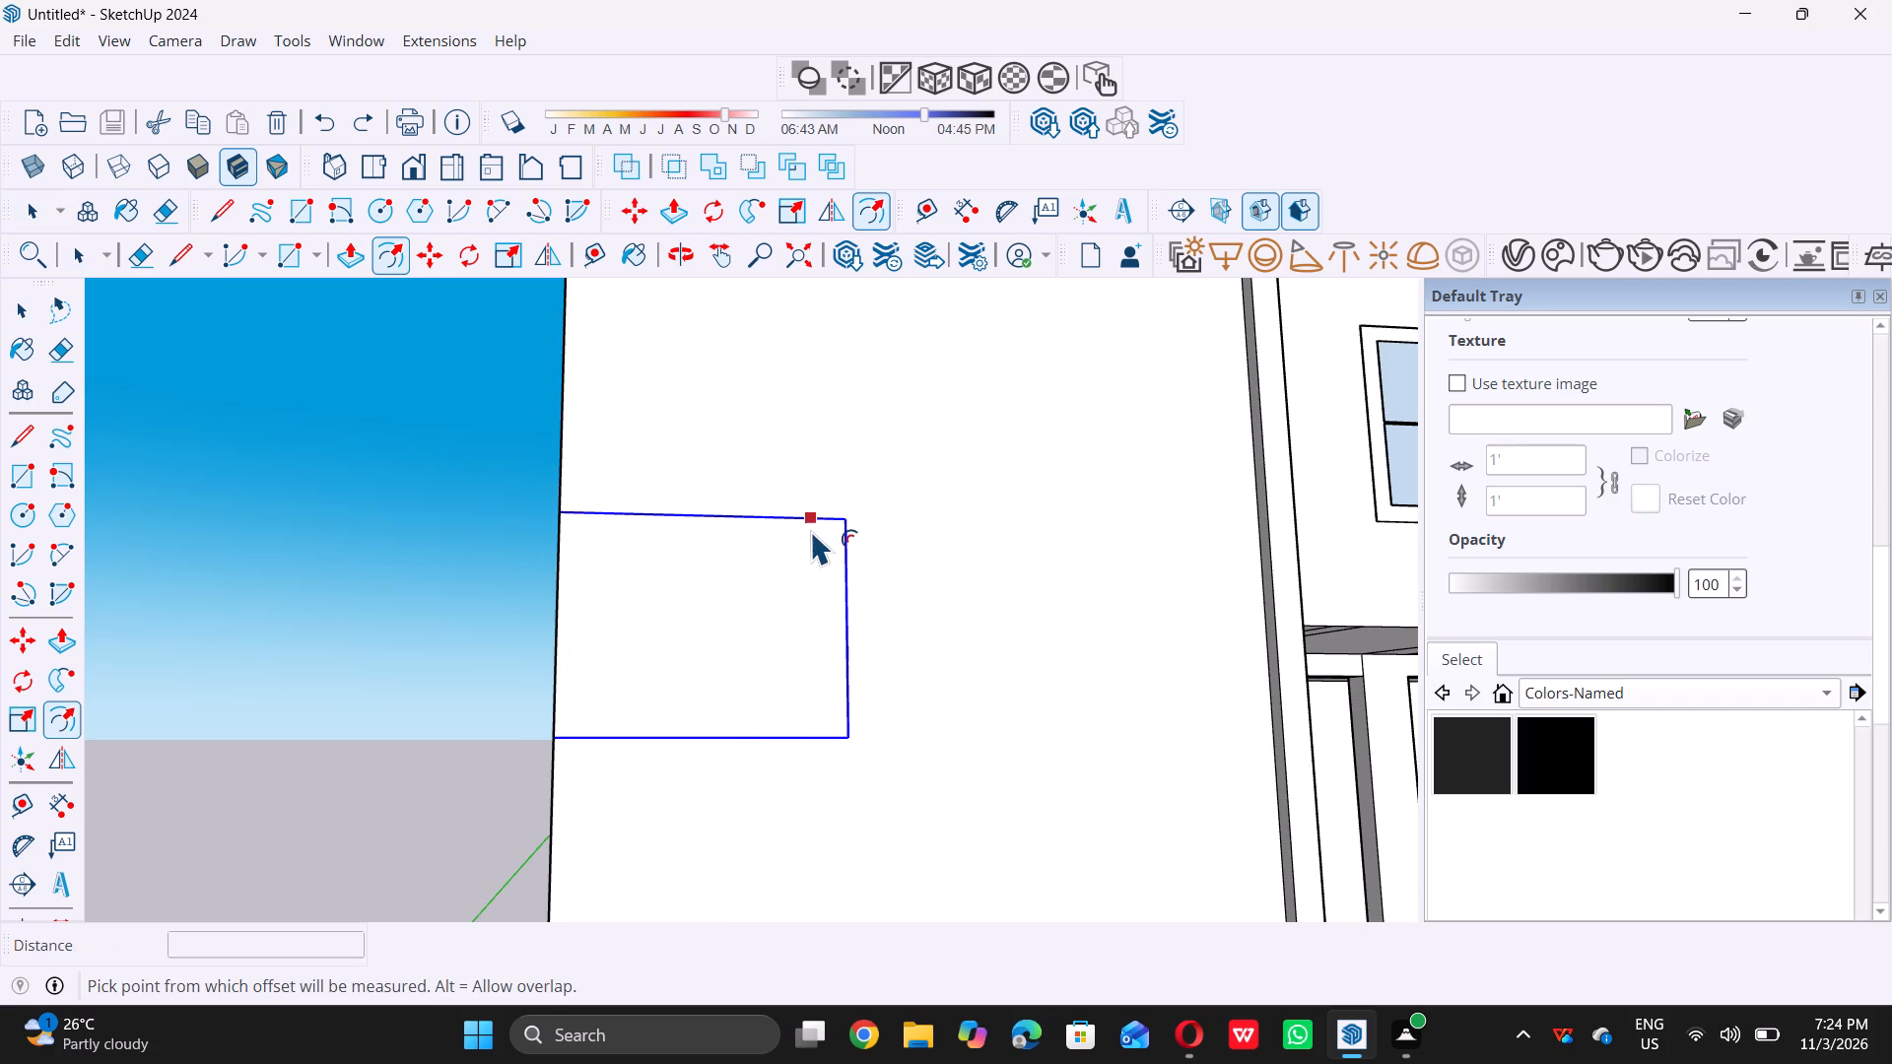
{"action": "left_click", "coordinate": [825, 519]}
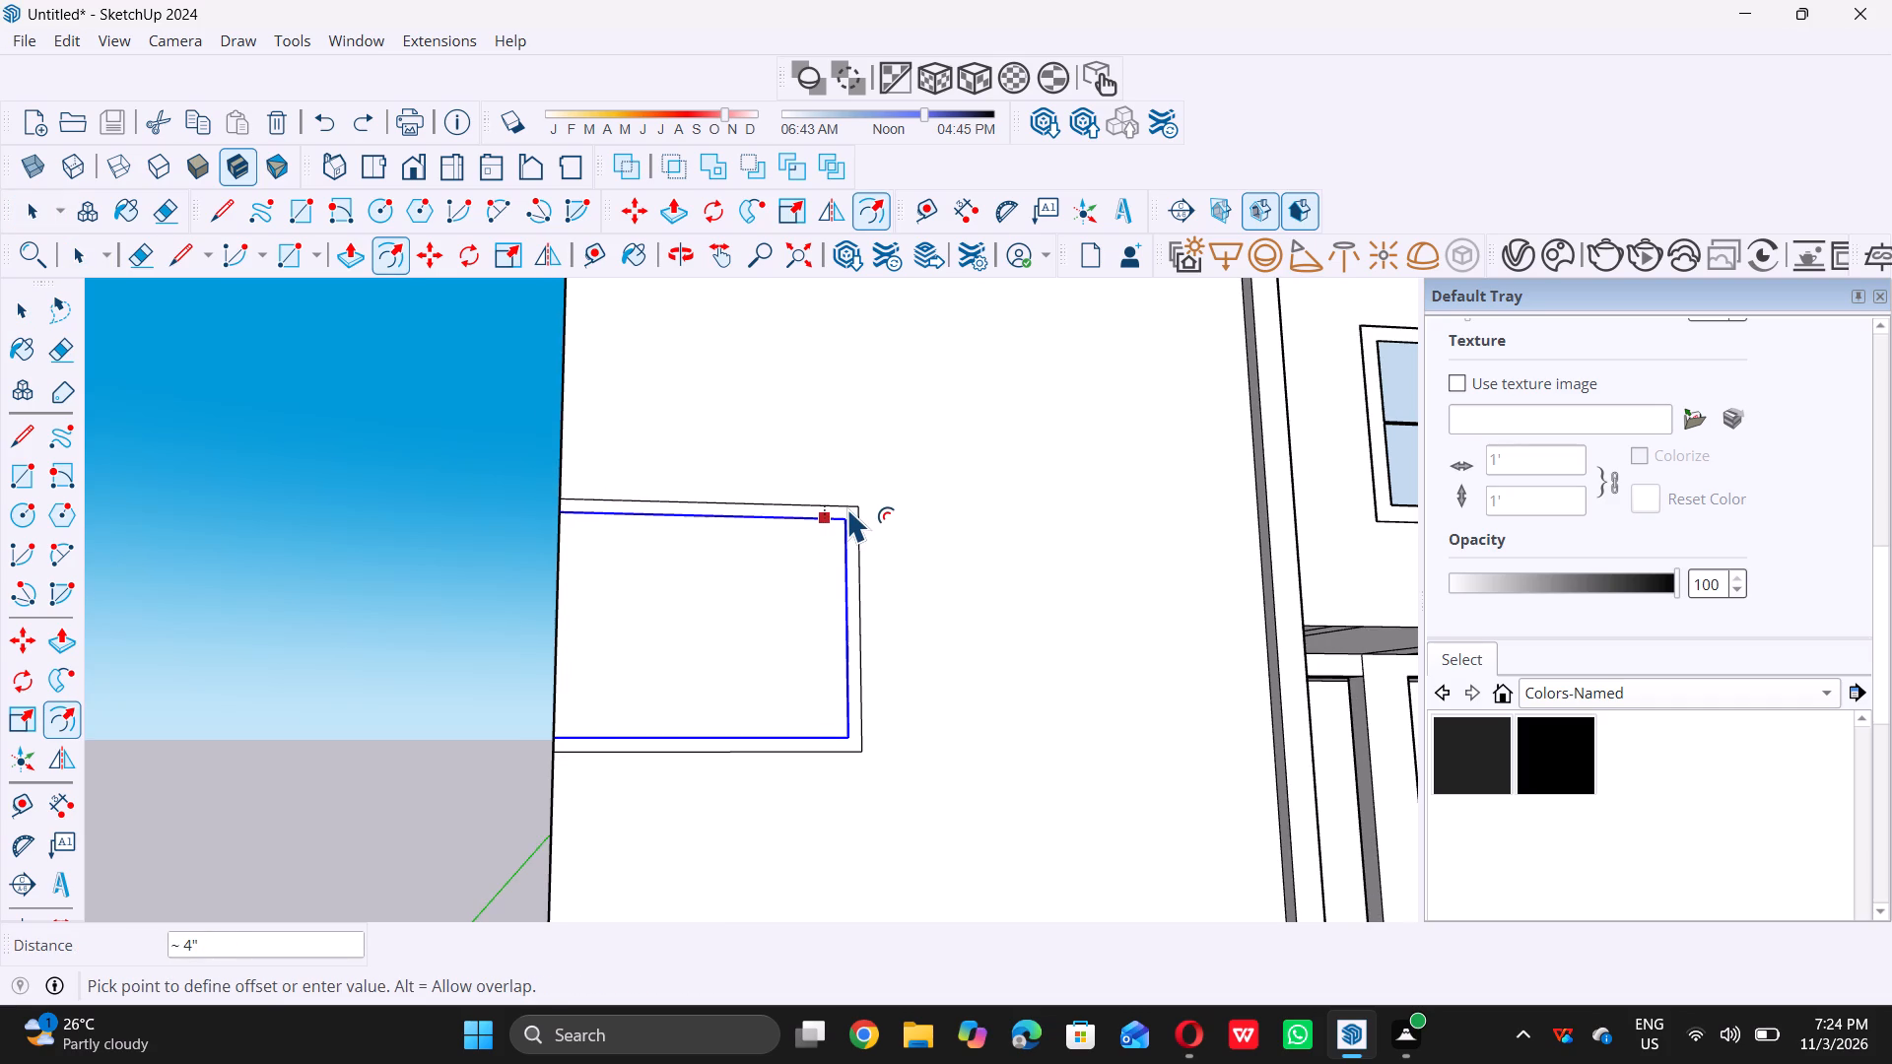
{"action": "key", "text": "9"}
{"action": "key", "text": "shift+quotedbl"}
{"action": "key", "text": "Return"}
{"action": "key", "text": "space"}
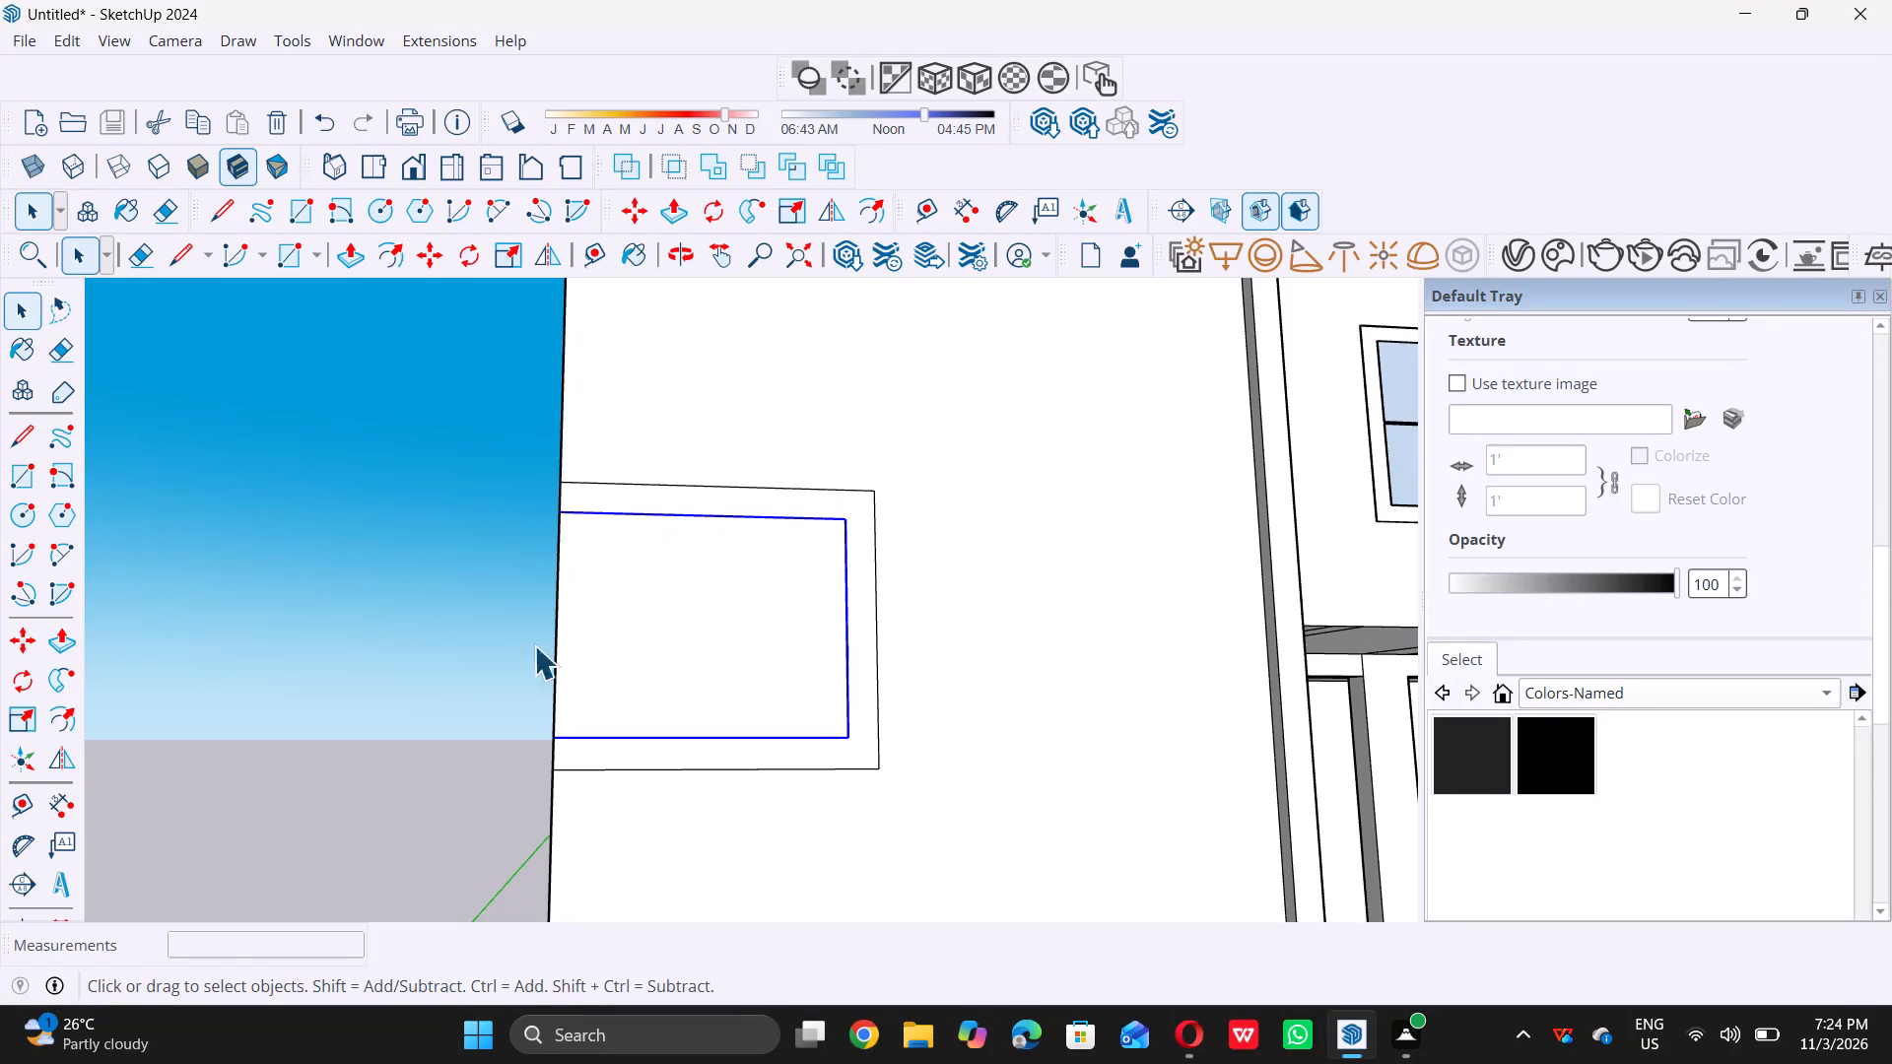
{"action": "left_click", "coordinate": [433, 632]}
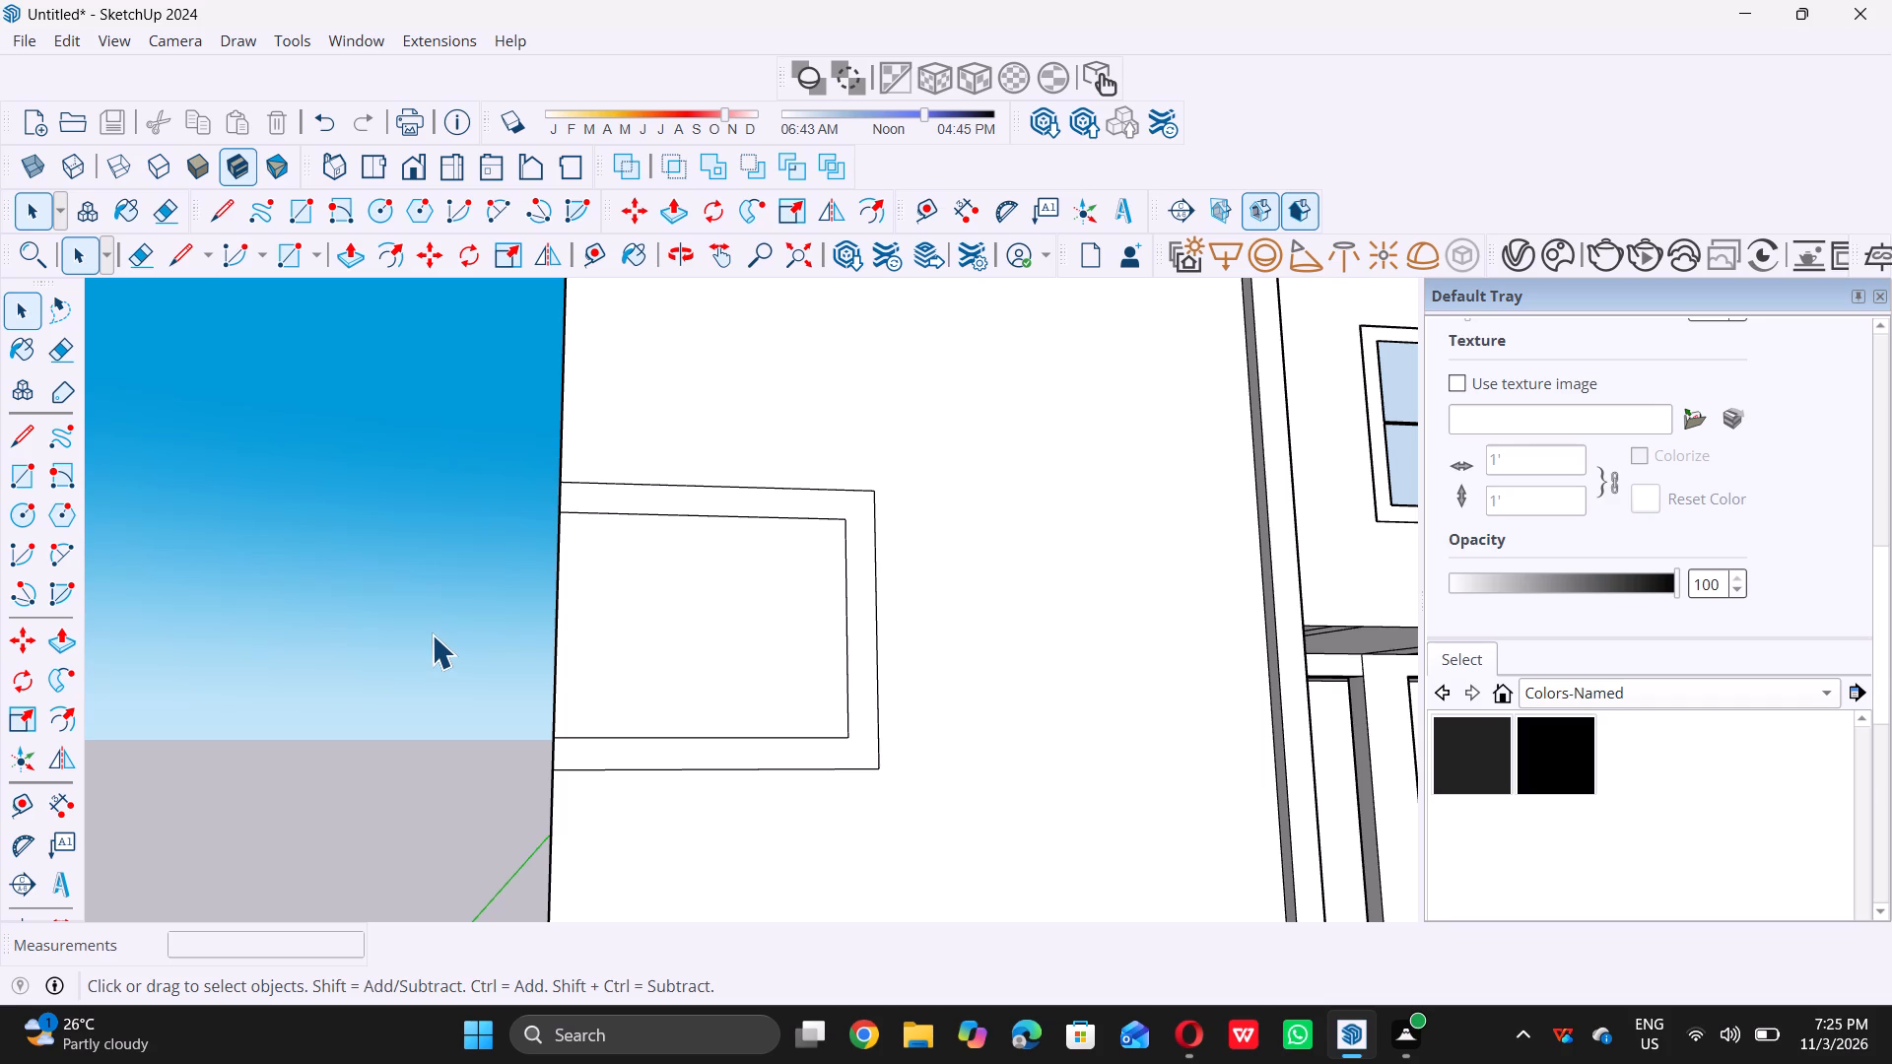
Draw a square about 5' 2" per side on the lower block's wall, diagonally below the offset frame's lower inner corner.
{"action": "scroll", "coordinate": [443, 621], "scroll_direction": "down", "scroll_amount": 3}
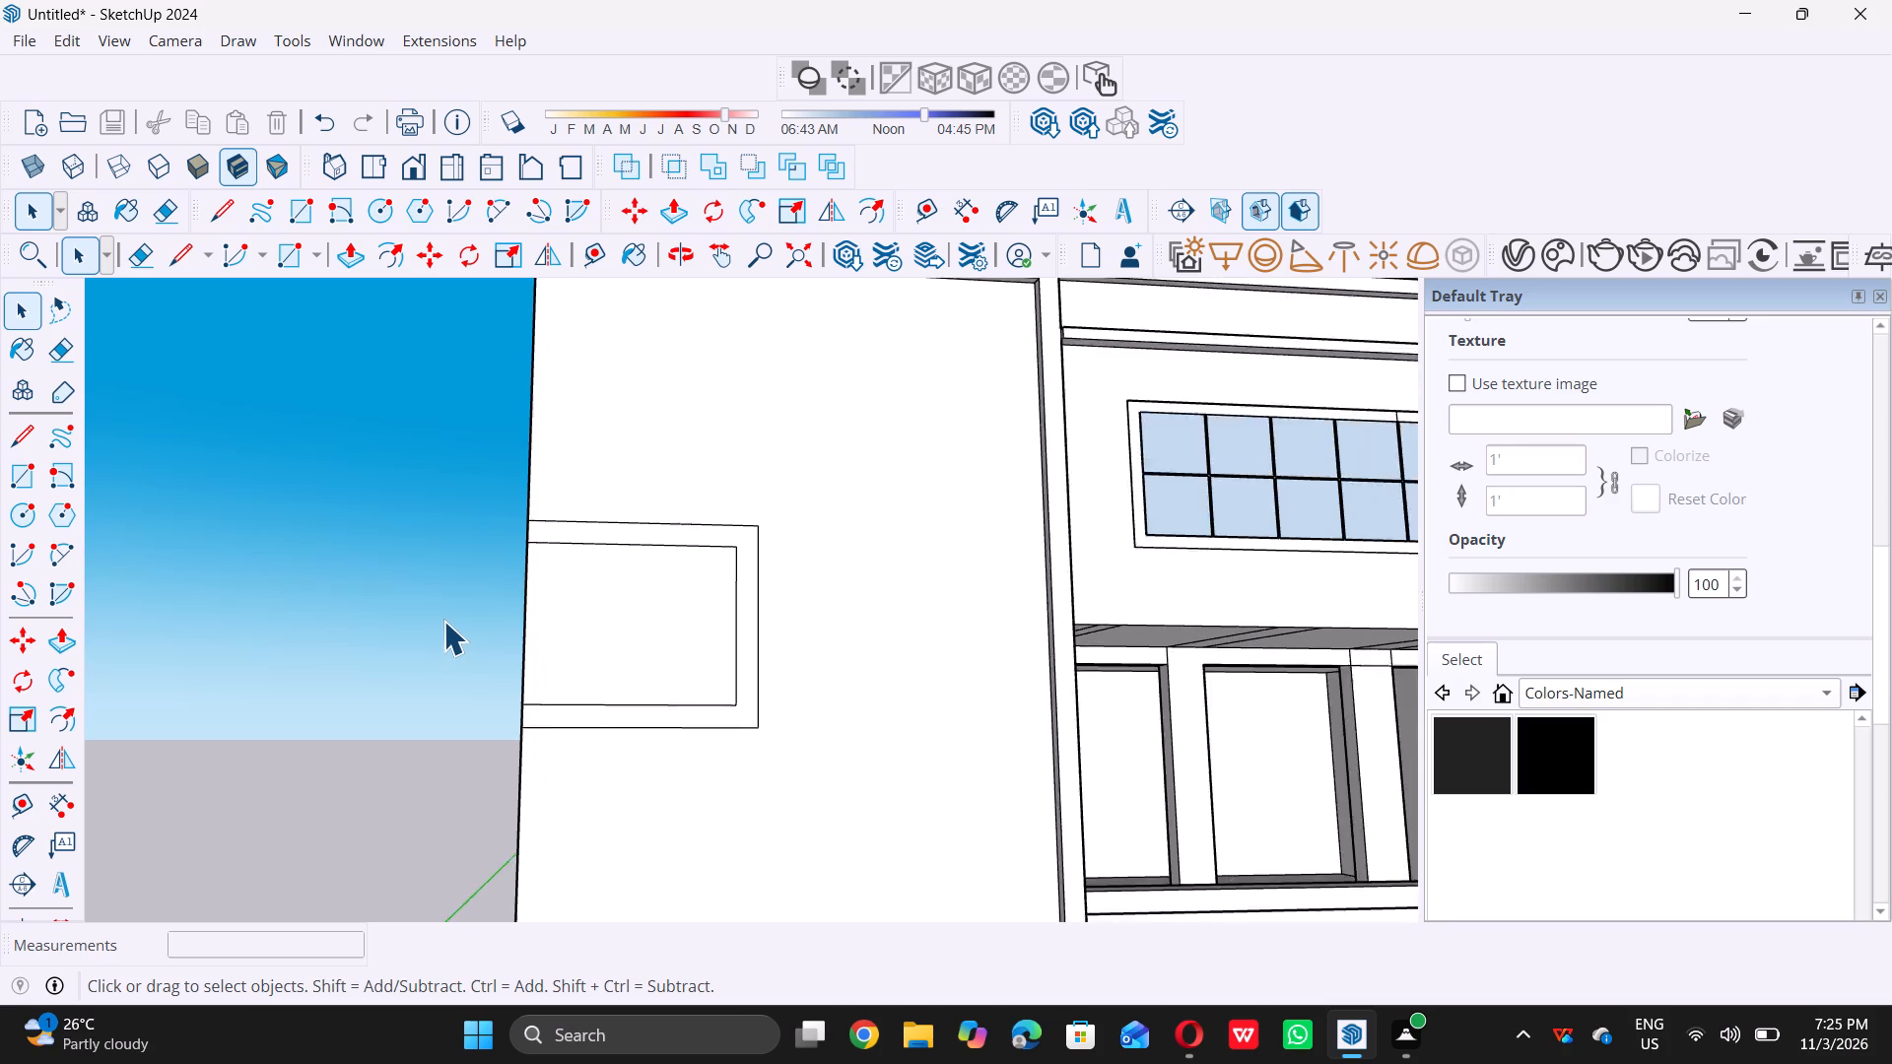
{"action": "scroll", "coordinate": [443, 621], "scroll_direction": "down", "scroll_amount": 8}
{"action": "middle_click_drag", "start_coordinate": [610, 690], "coordinate": [547, 688]}
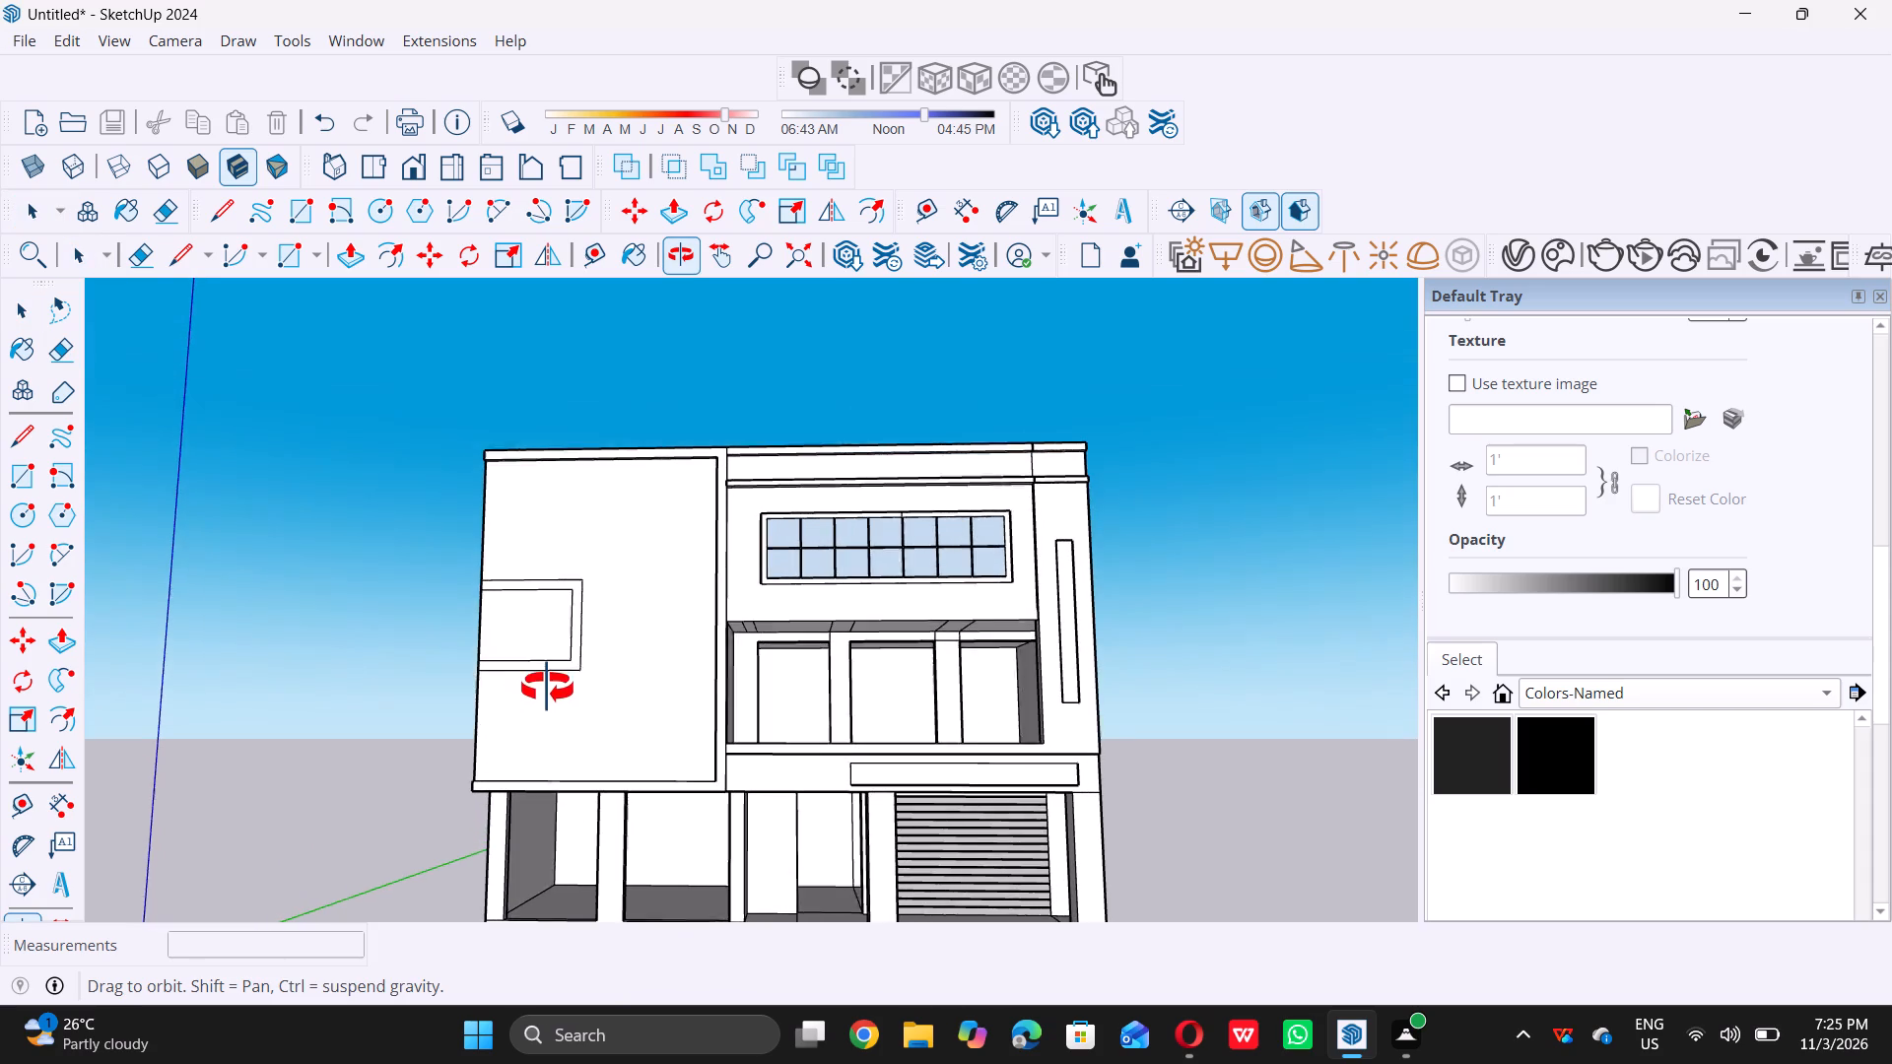
{"action": "middle_click_drag", "start_coordinate": [547, 688], "coordinate": [561, 682]}
{"action": "scroll", "coordinate": [561, 683], "scroll_direction": "up", "scroll_amount": 1}
{"action": "key", "text": "space"}
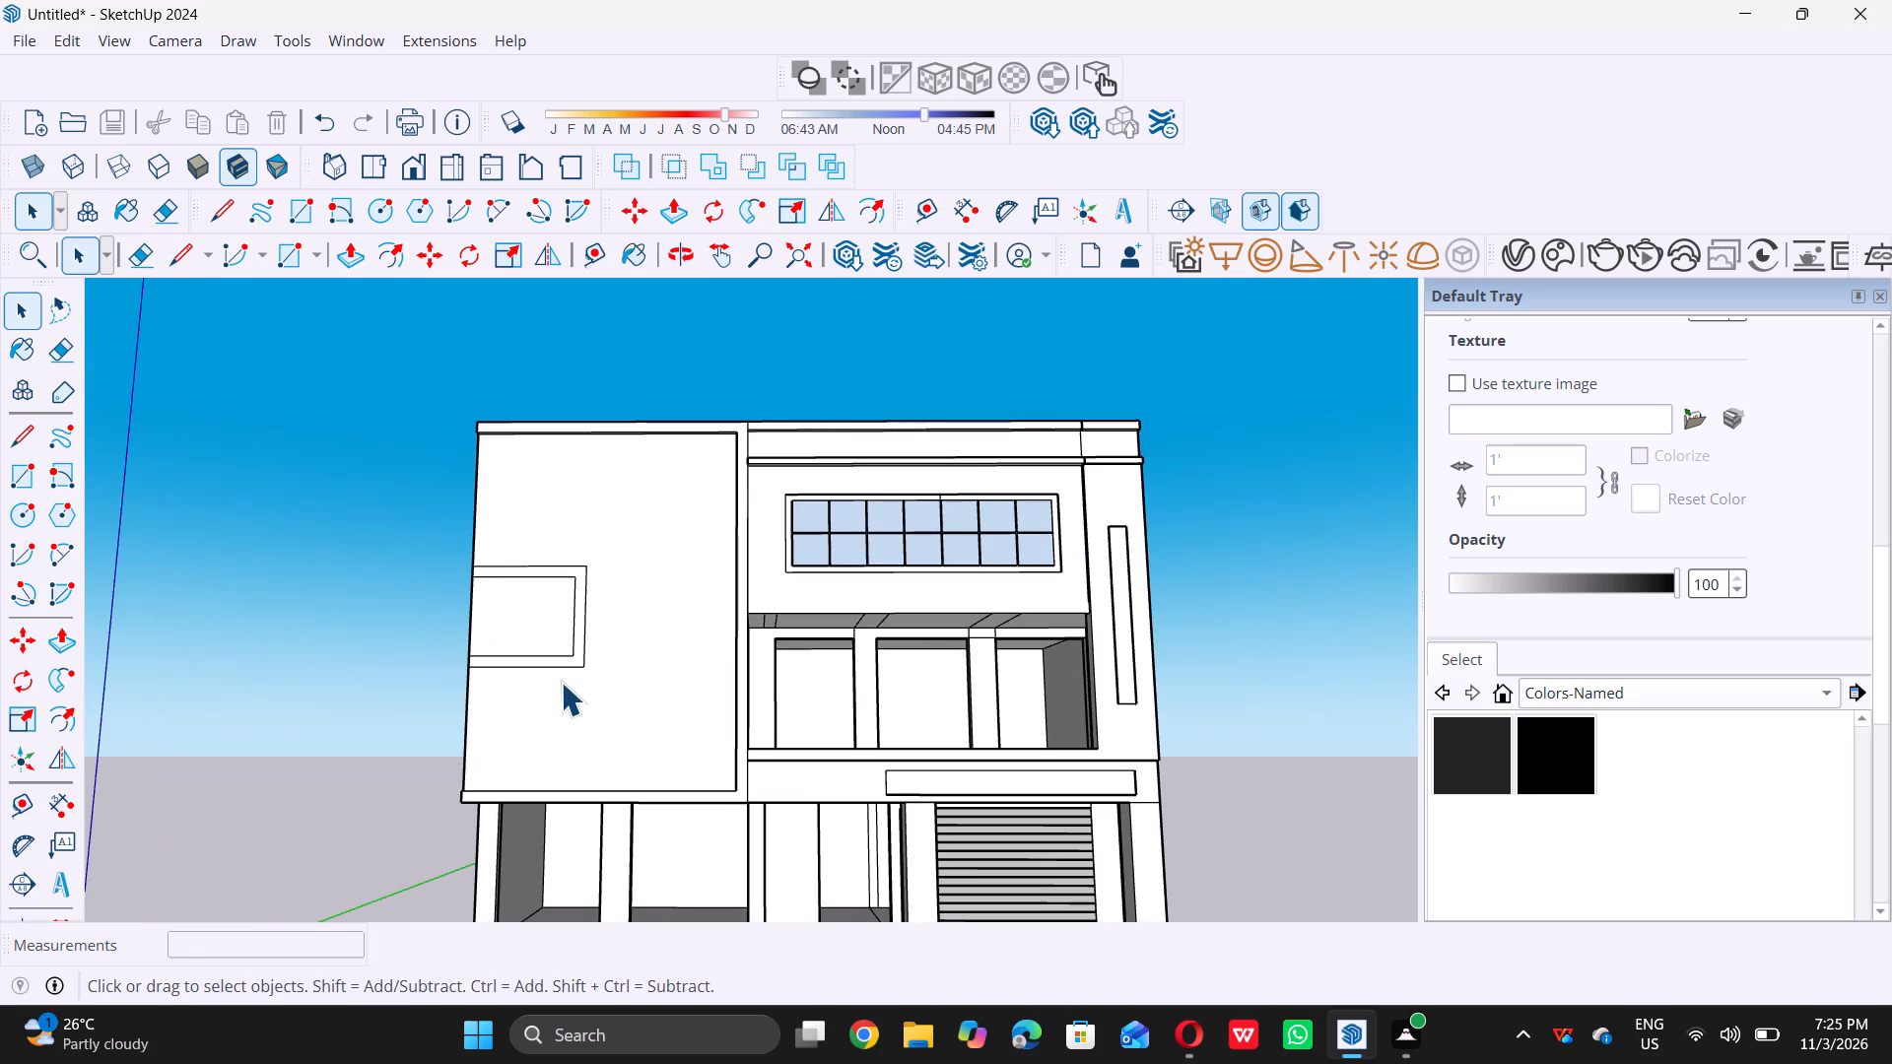
{"action": "key", "text": "r"}
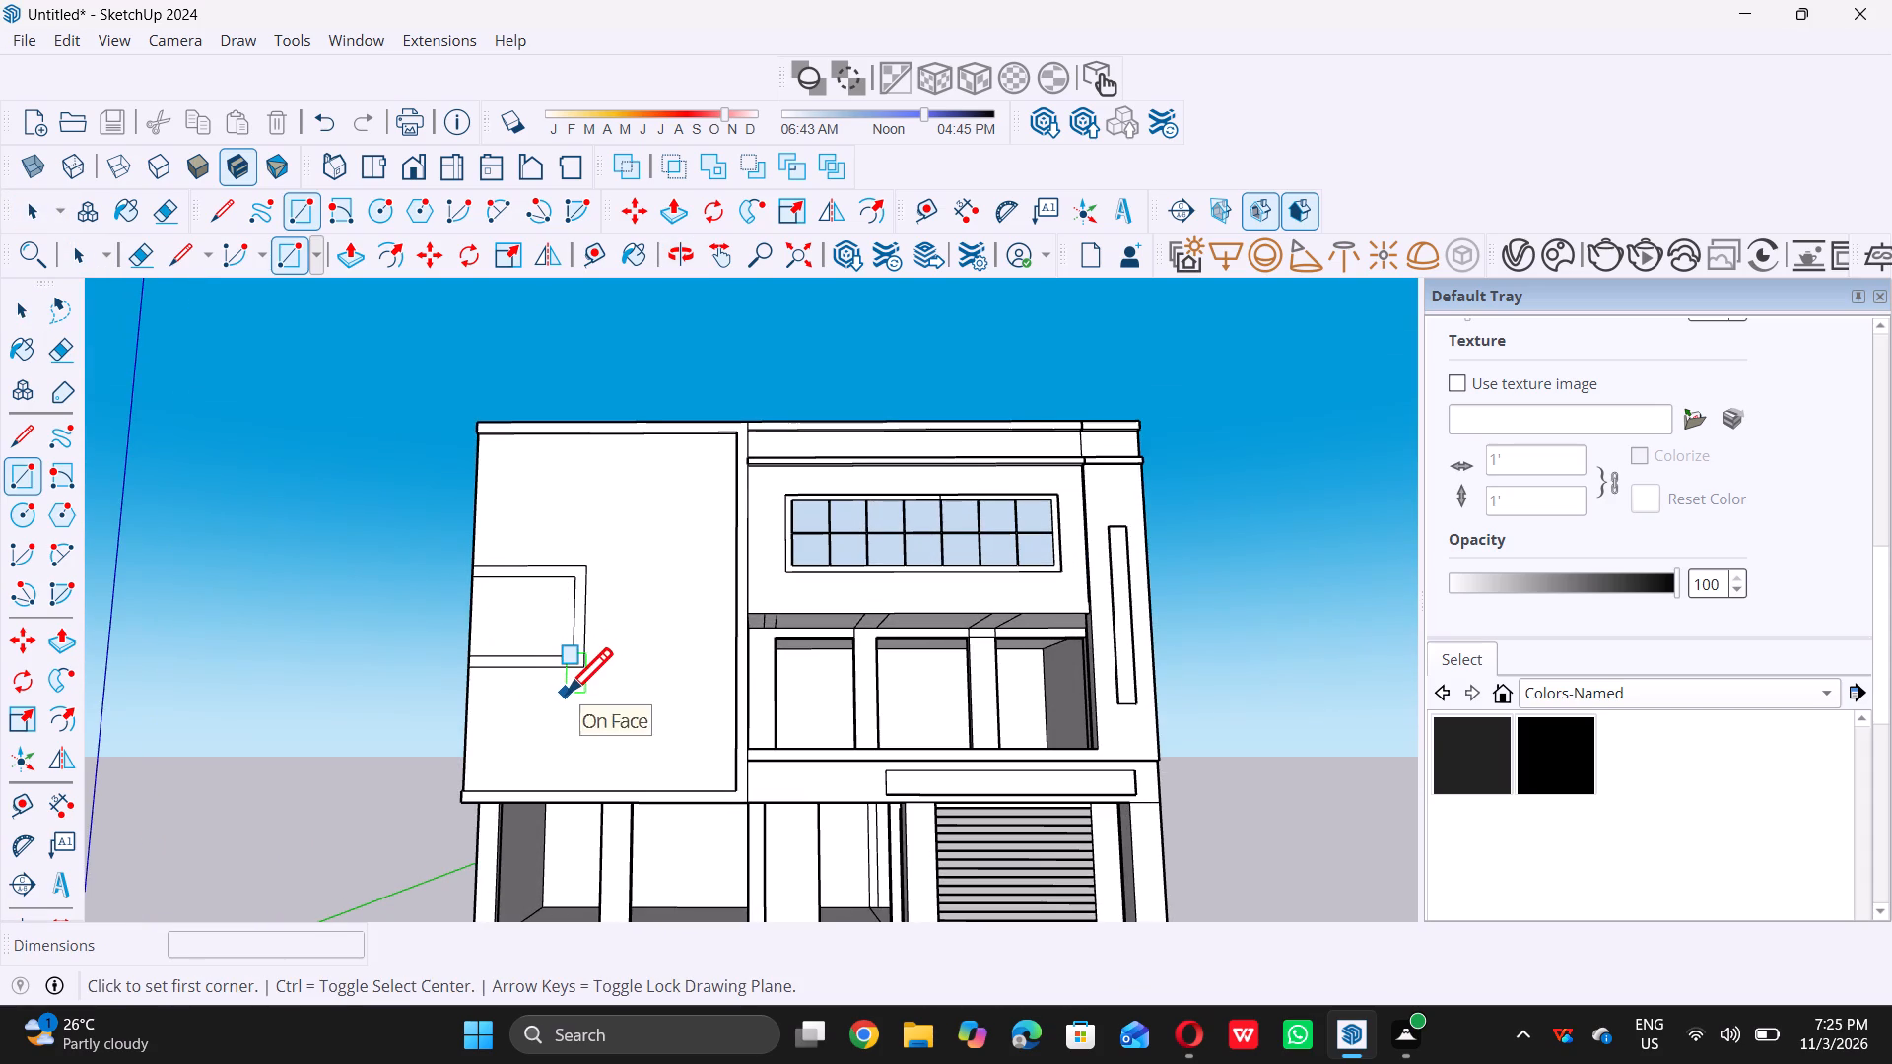
{"action": "scroll", "coordinate": [593, 667], "scroll_direction": "up", "scroll_amount": 3}
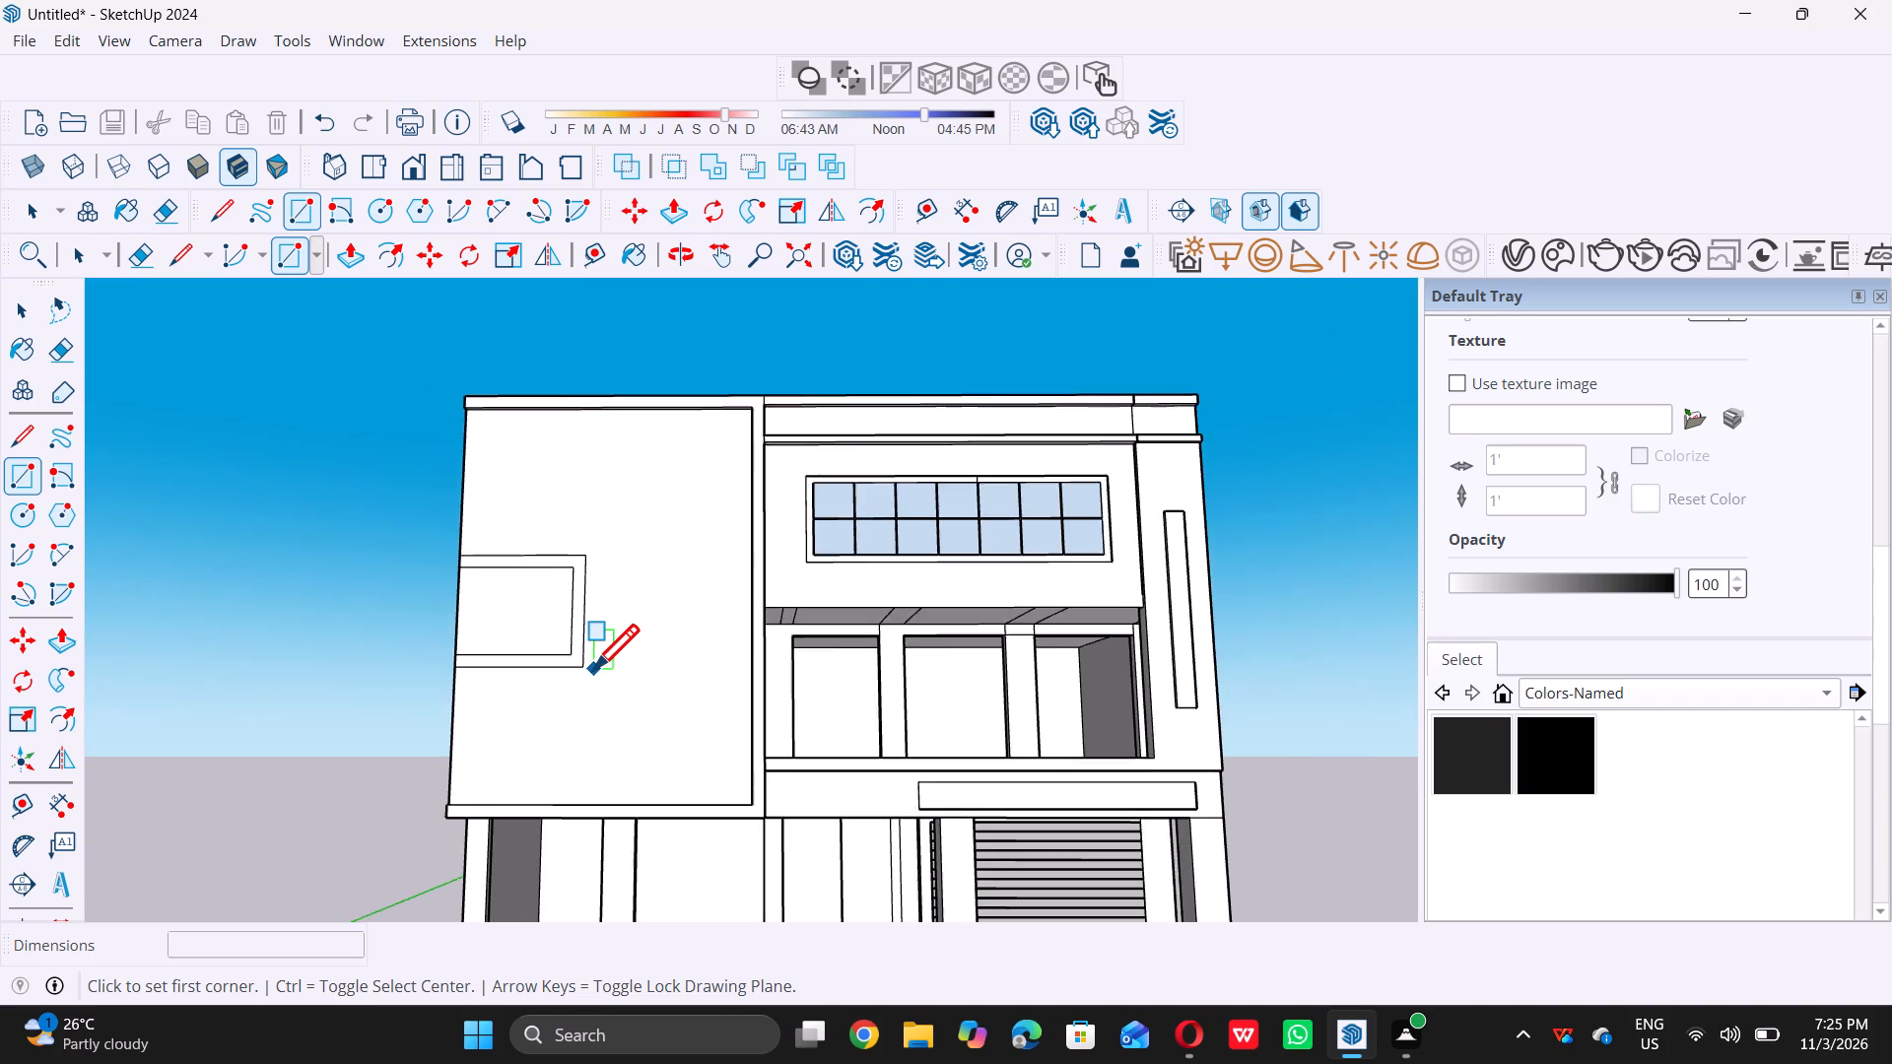
{"action": "scroll", "coordinate": [593, 669], "scroll_direction": "up", "scroll_amount": 3}
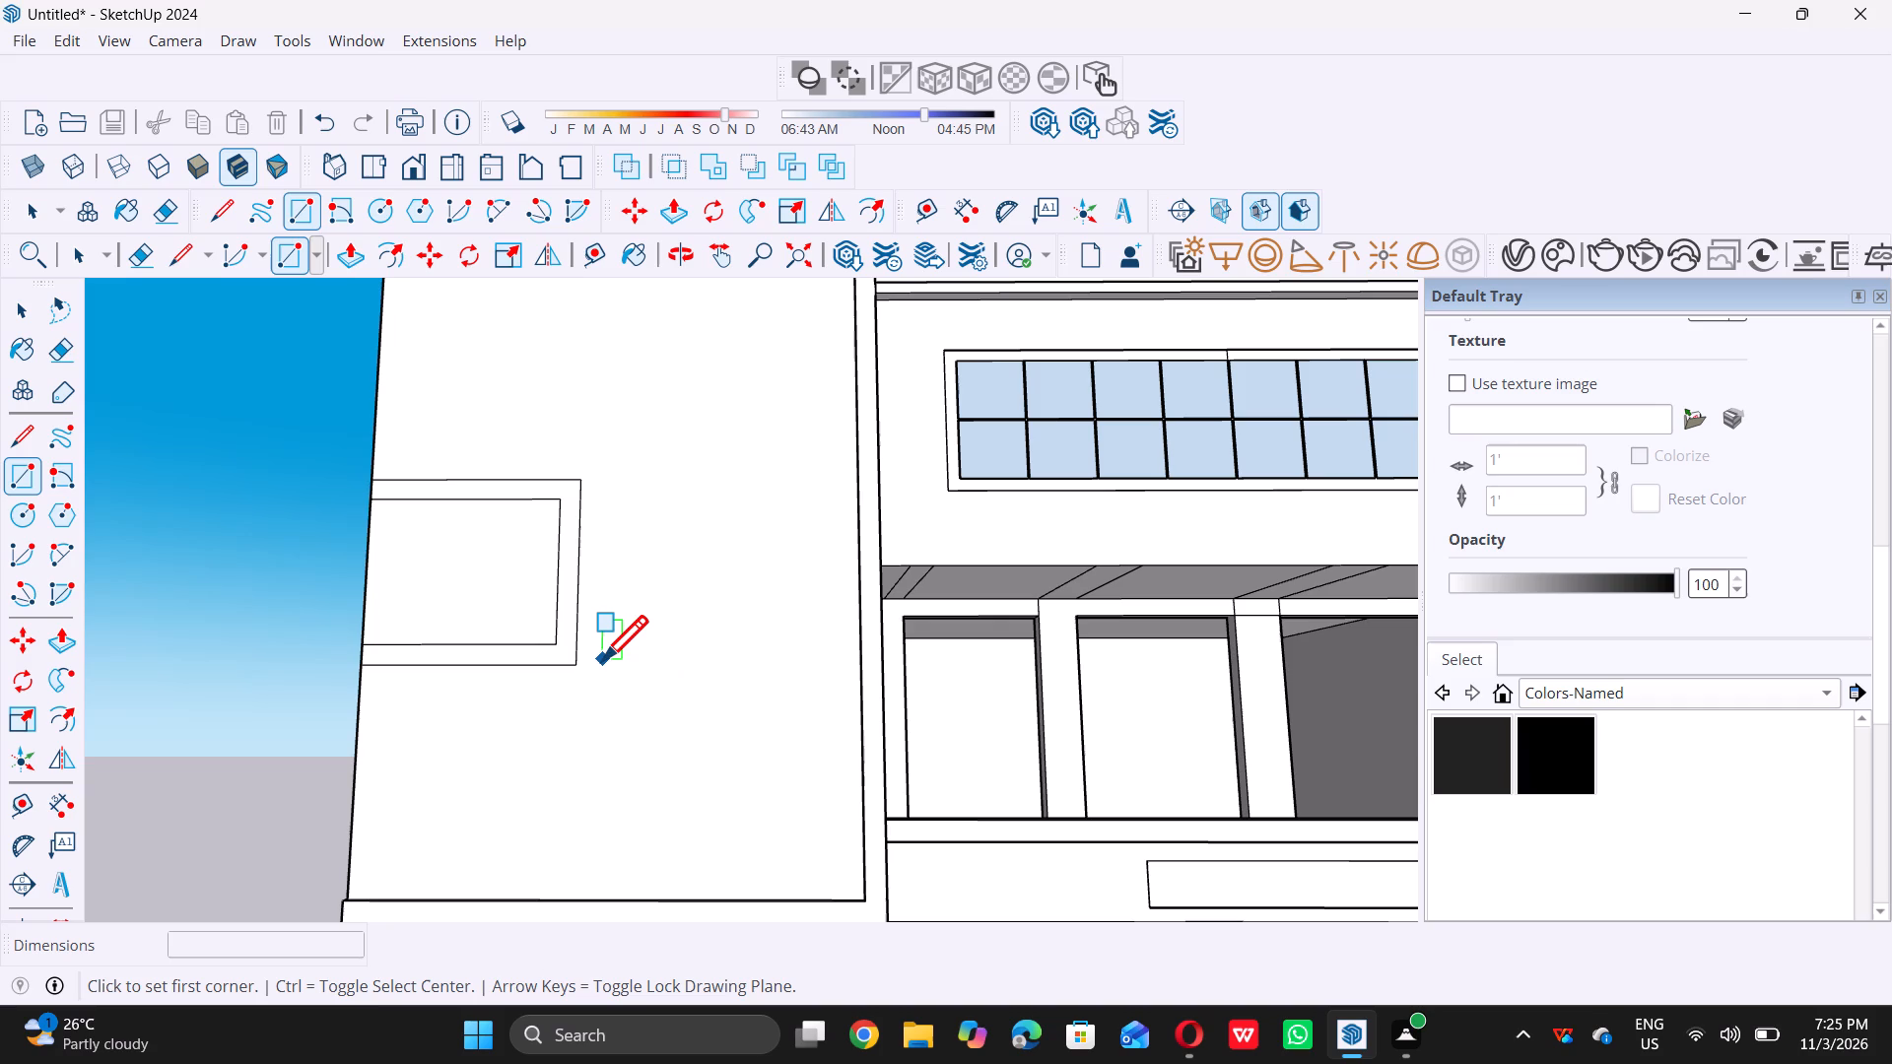
{"action": "scroll", "coordinate": [602, 660], "scroll_direction": "down", "scroll_amount": 2}
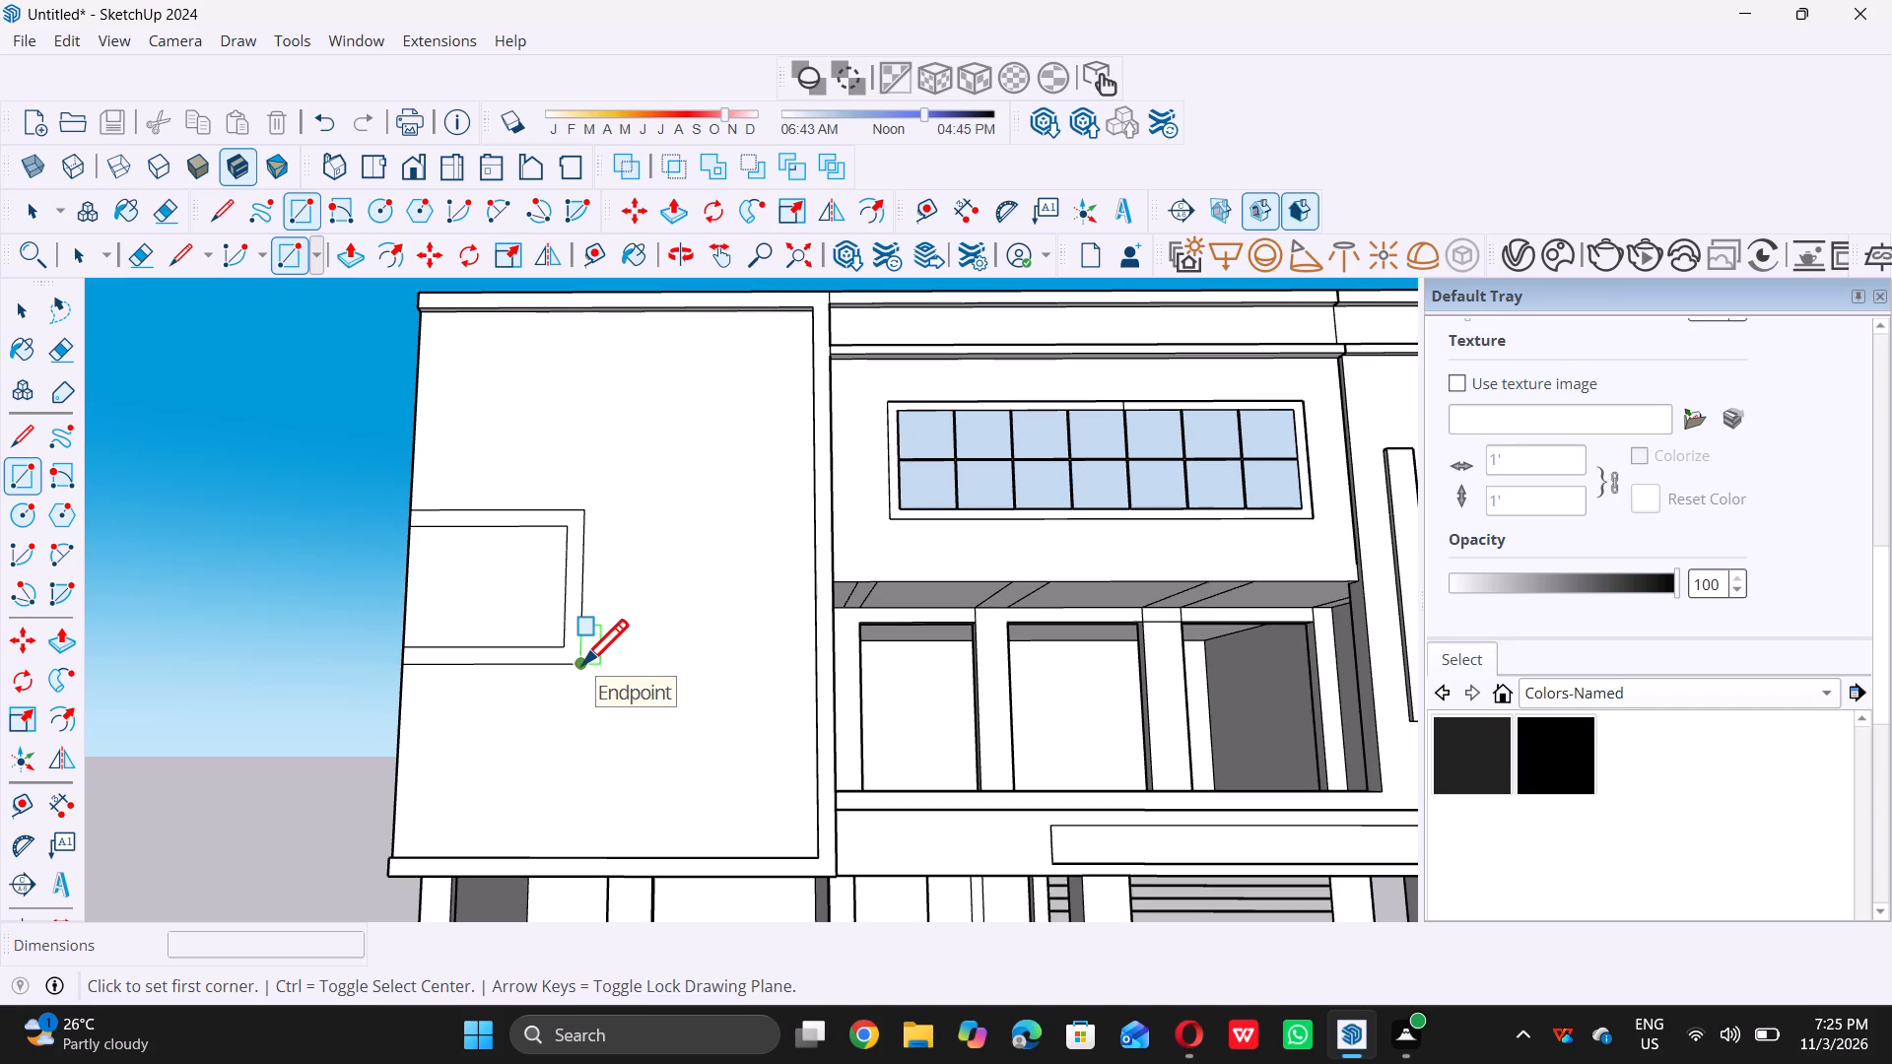
{"action": "left_click", "coordinate": [581, 663]}
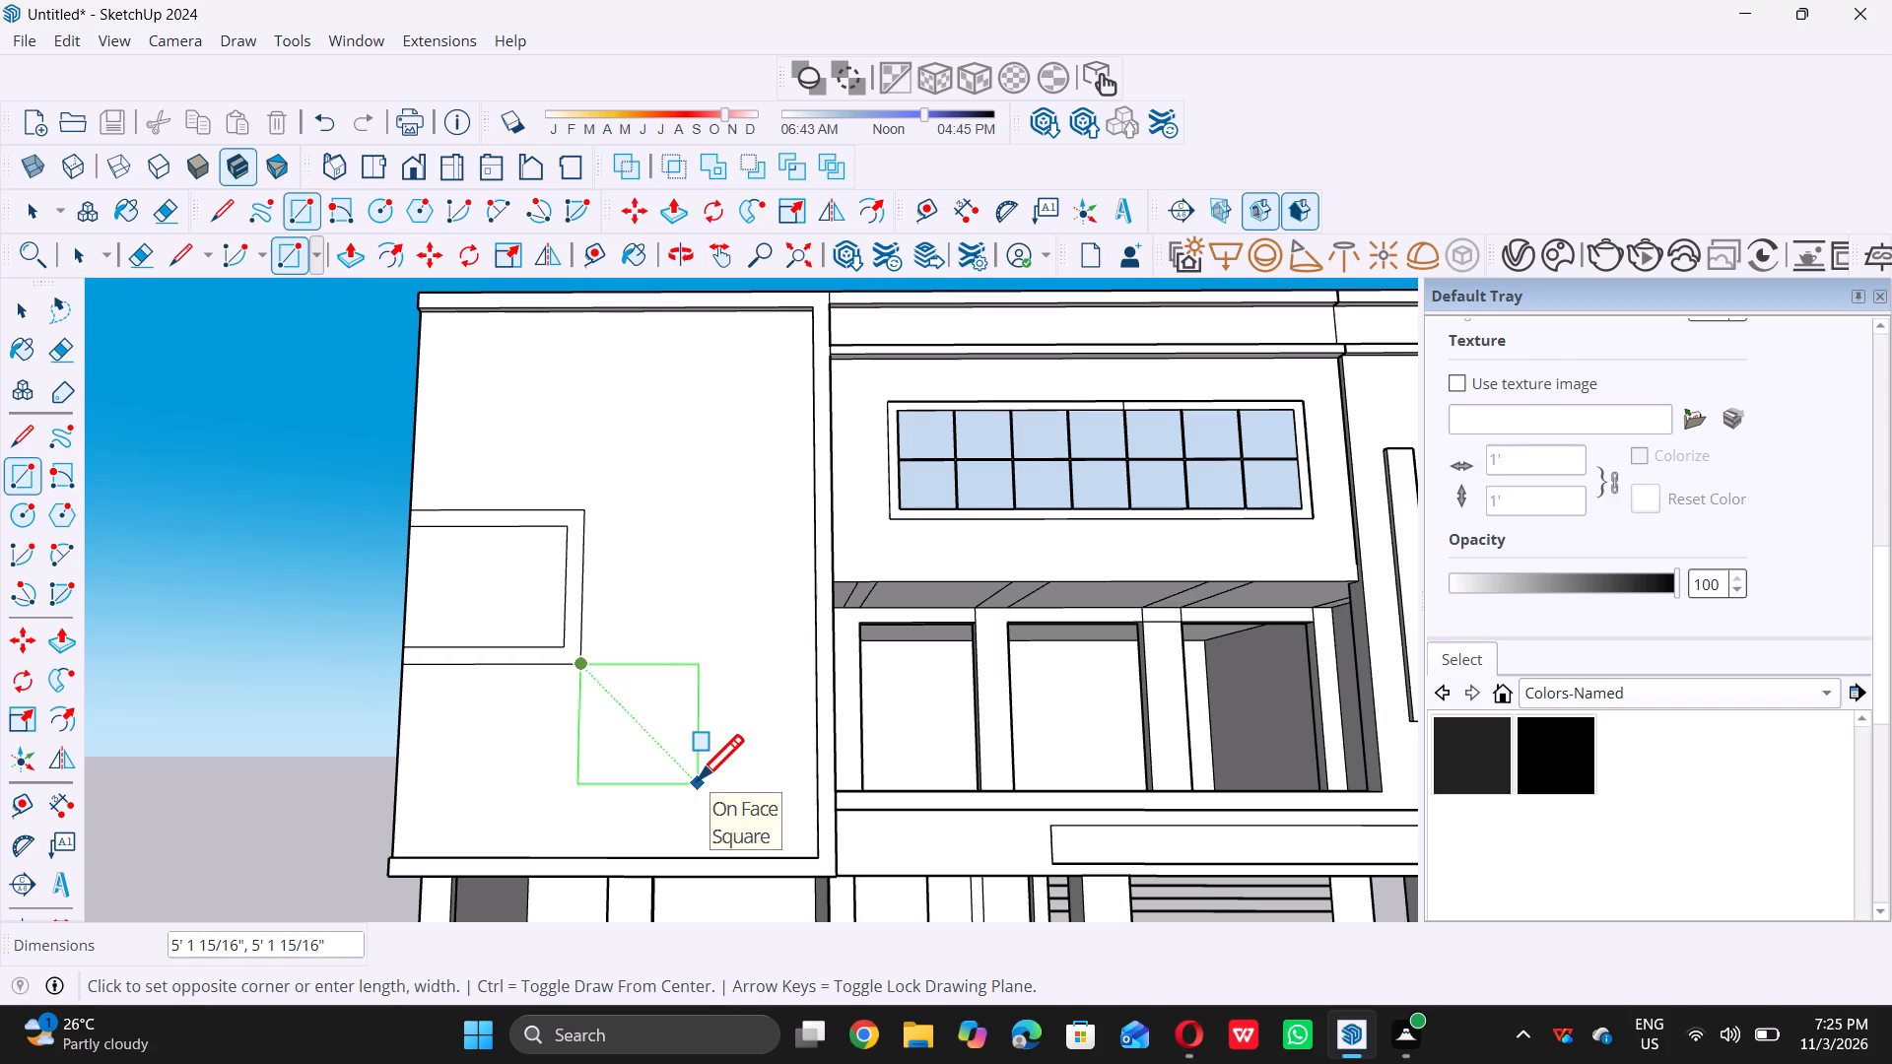
{"action": "triple_click", "coordinate": [698, 779]}
{"action": "left_click", "coordinate": [698, 779]}
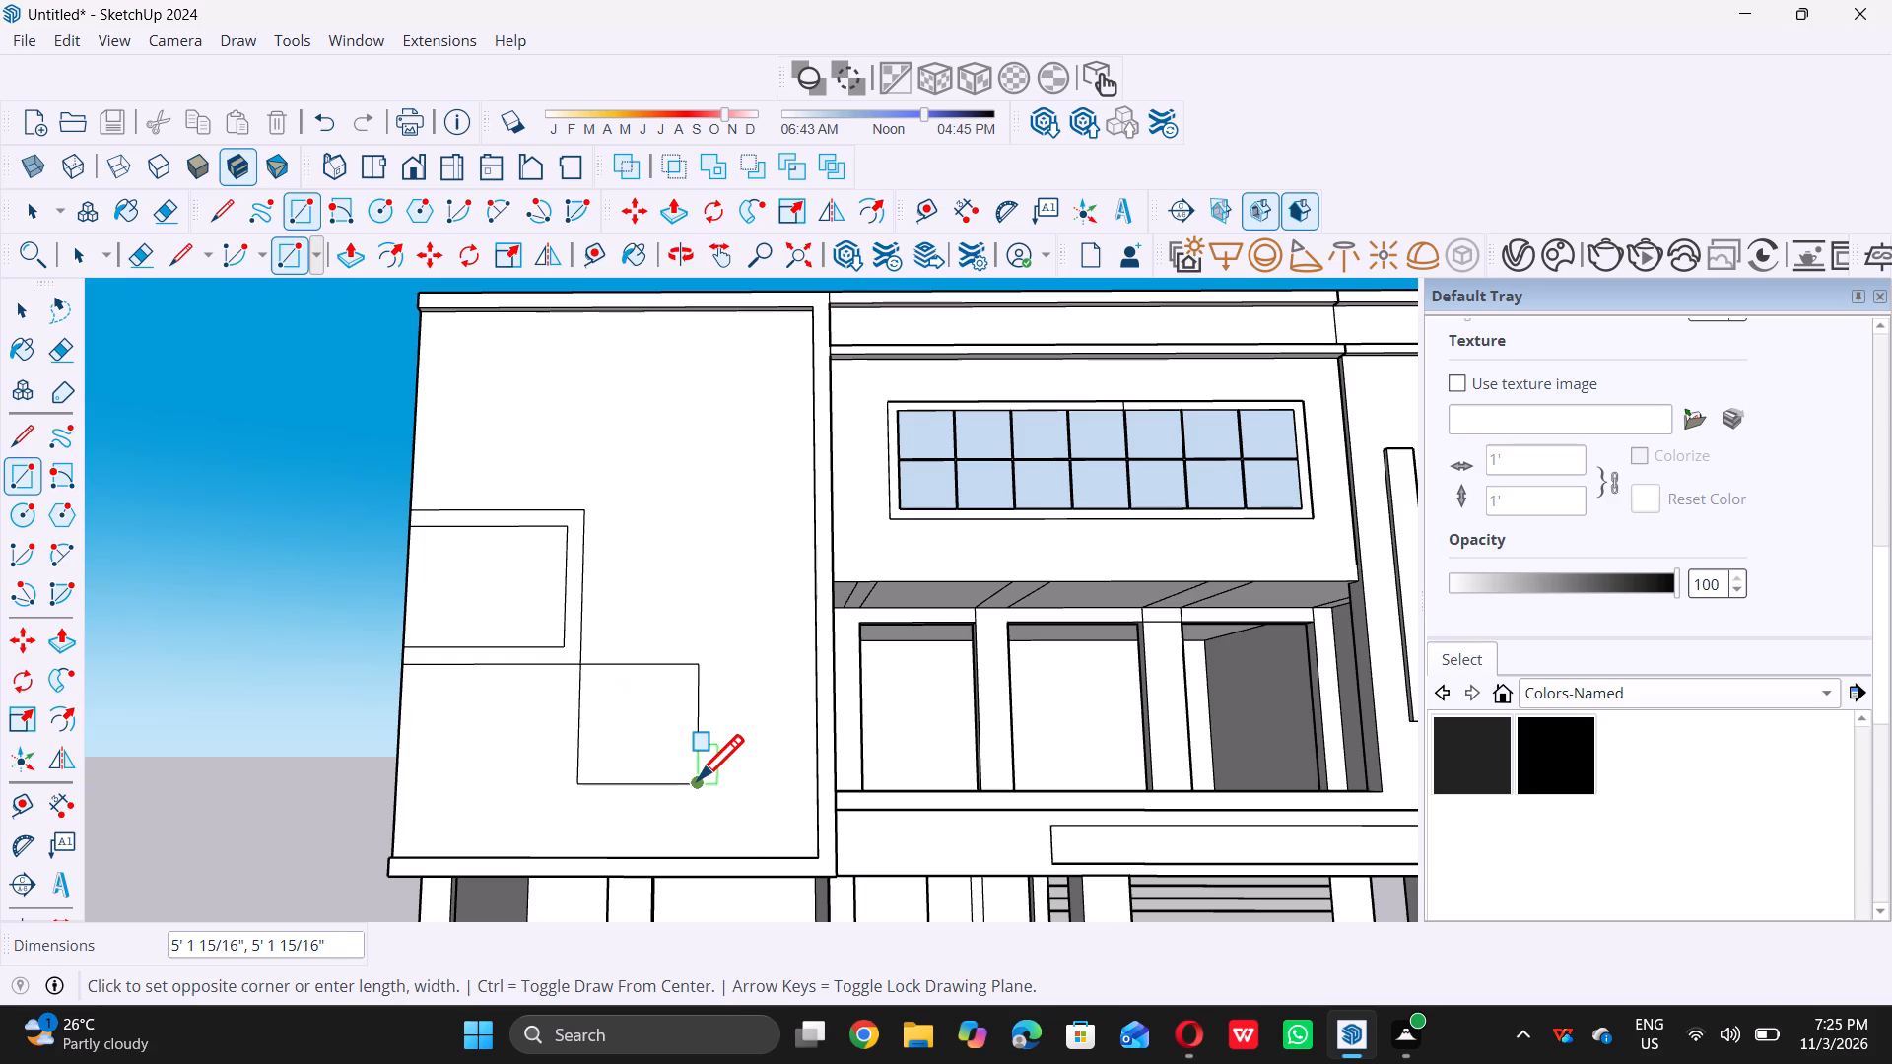
{"action": "key", "text": "space"}
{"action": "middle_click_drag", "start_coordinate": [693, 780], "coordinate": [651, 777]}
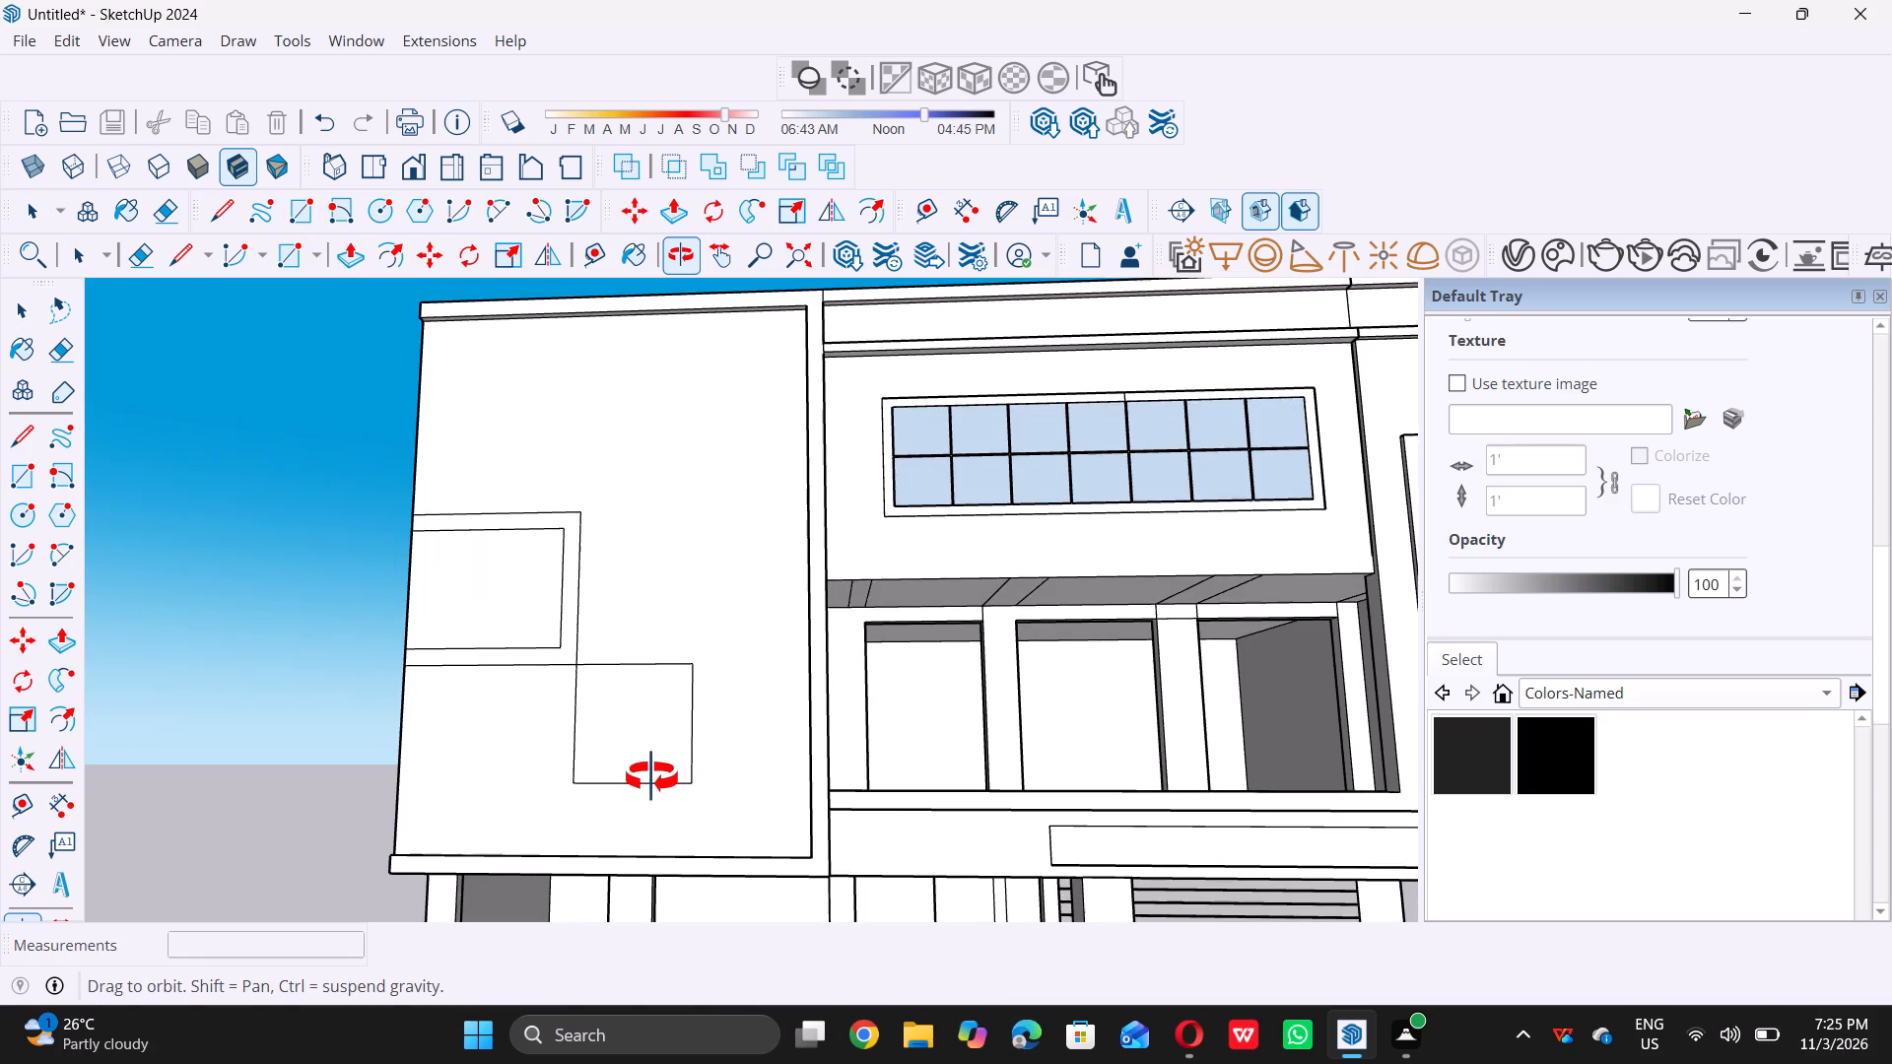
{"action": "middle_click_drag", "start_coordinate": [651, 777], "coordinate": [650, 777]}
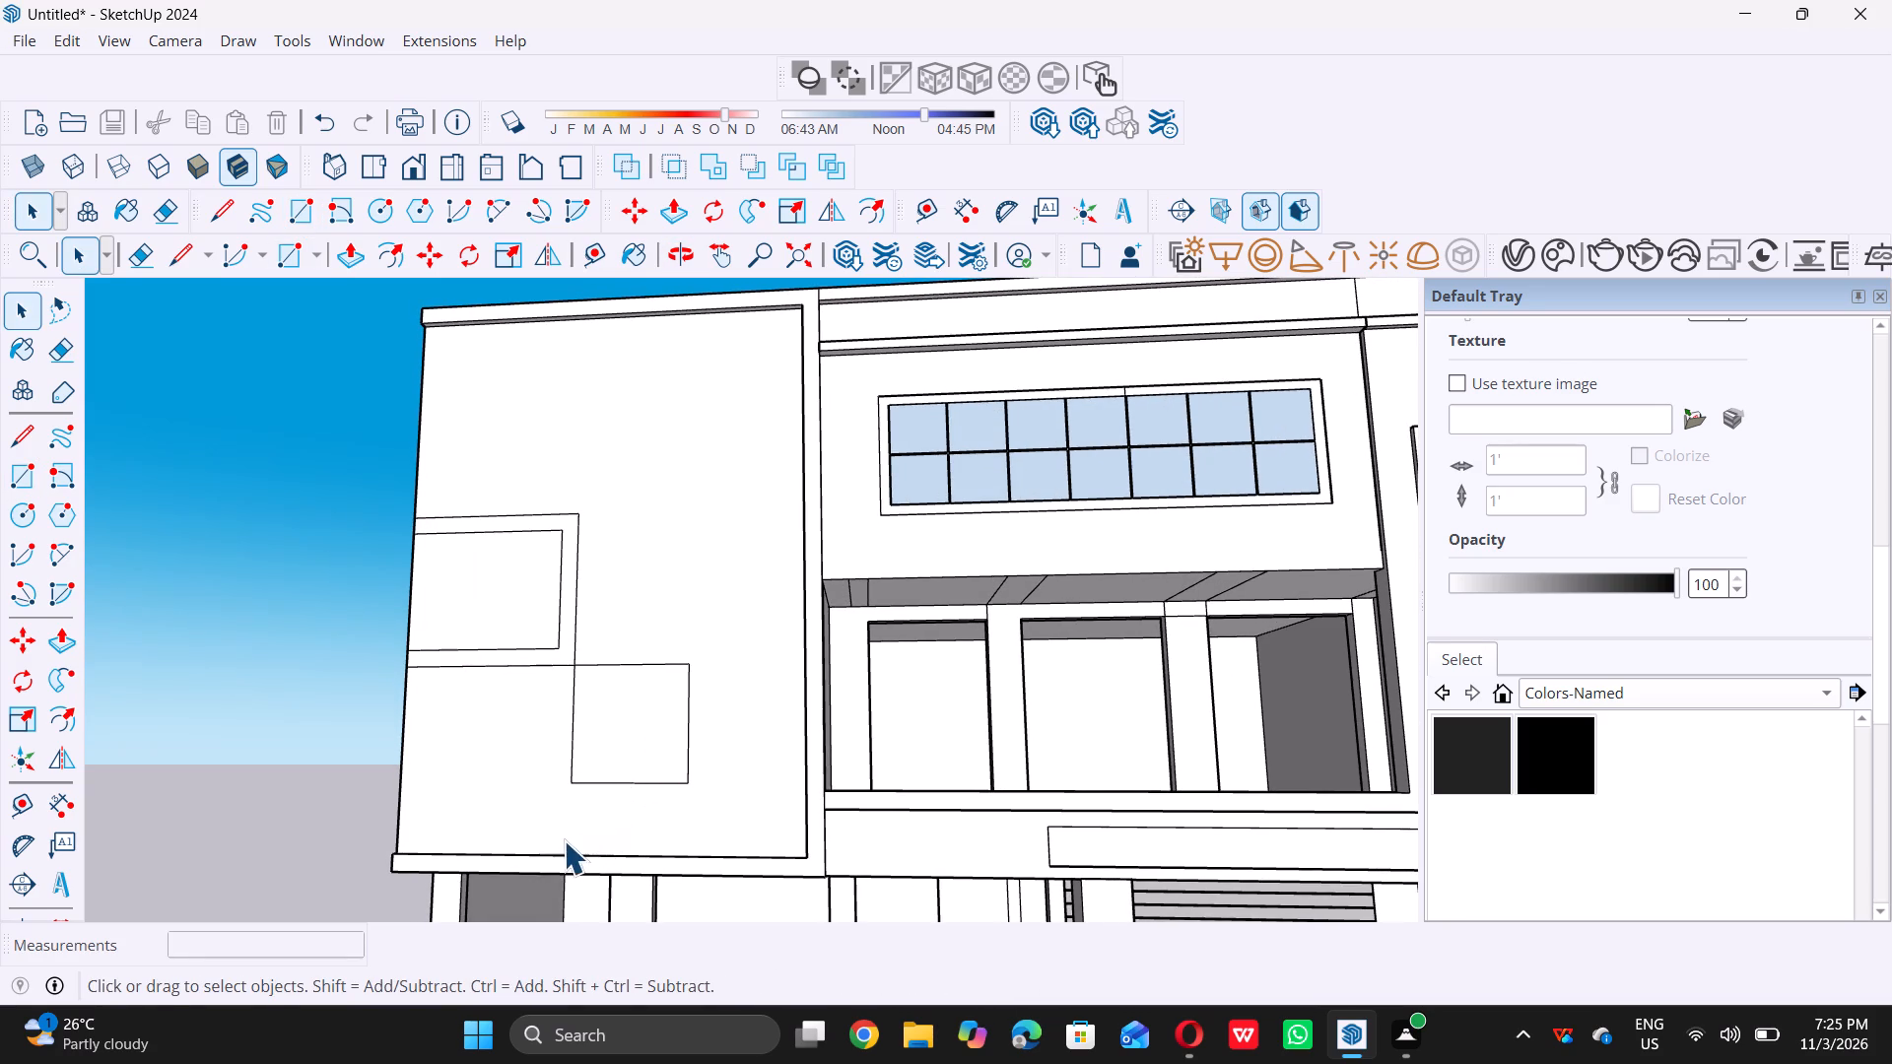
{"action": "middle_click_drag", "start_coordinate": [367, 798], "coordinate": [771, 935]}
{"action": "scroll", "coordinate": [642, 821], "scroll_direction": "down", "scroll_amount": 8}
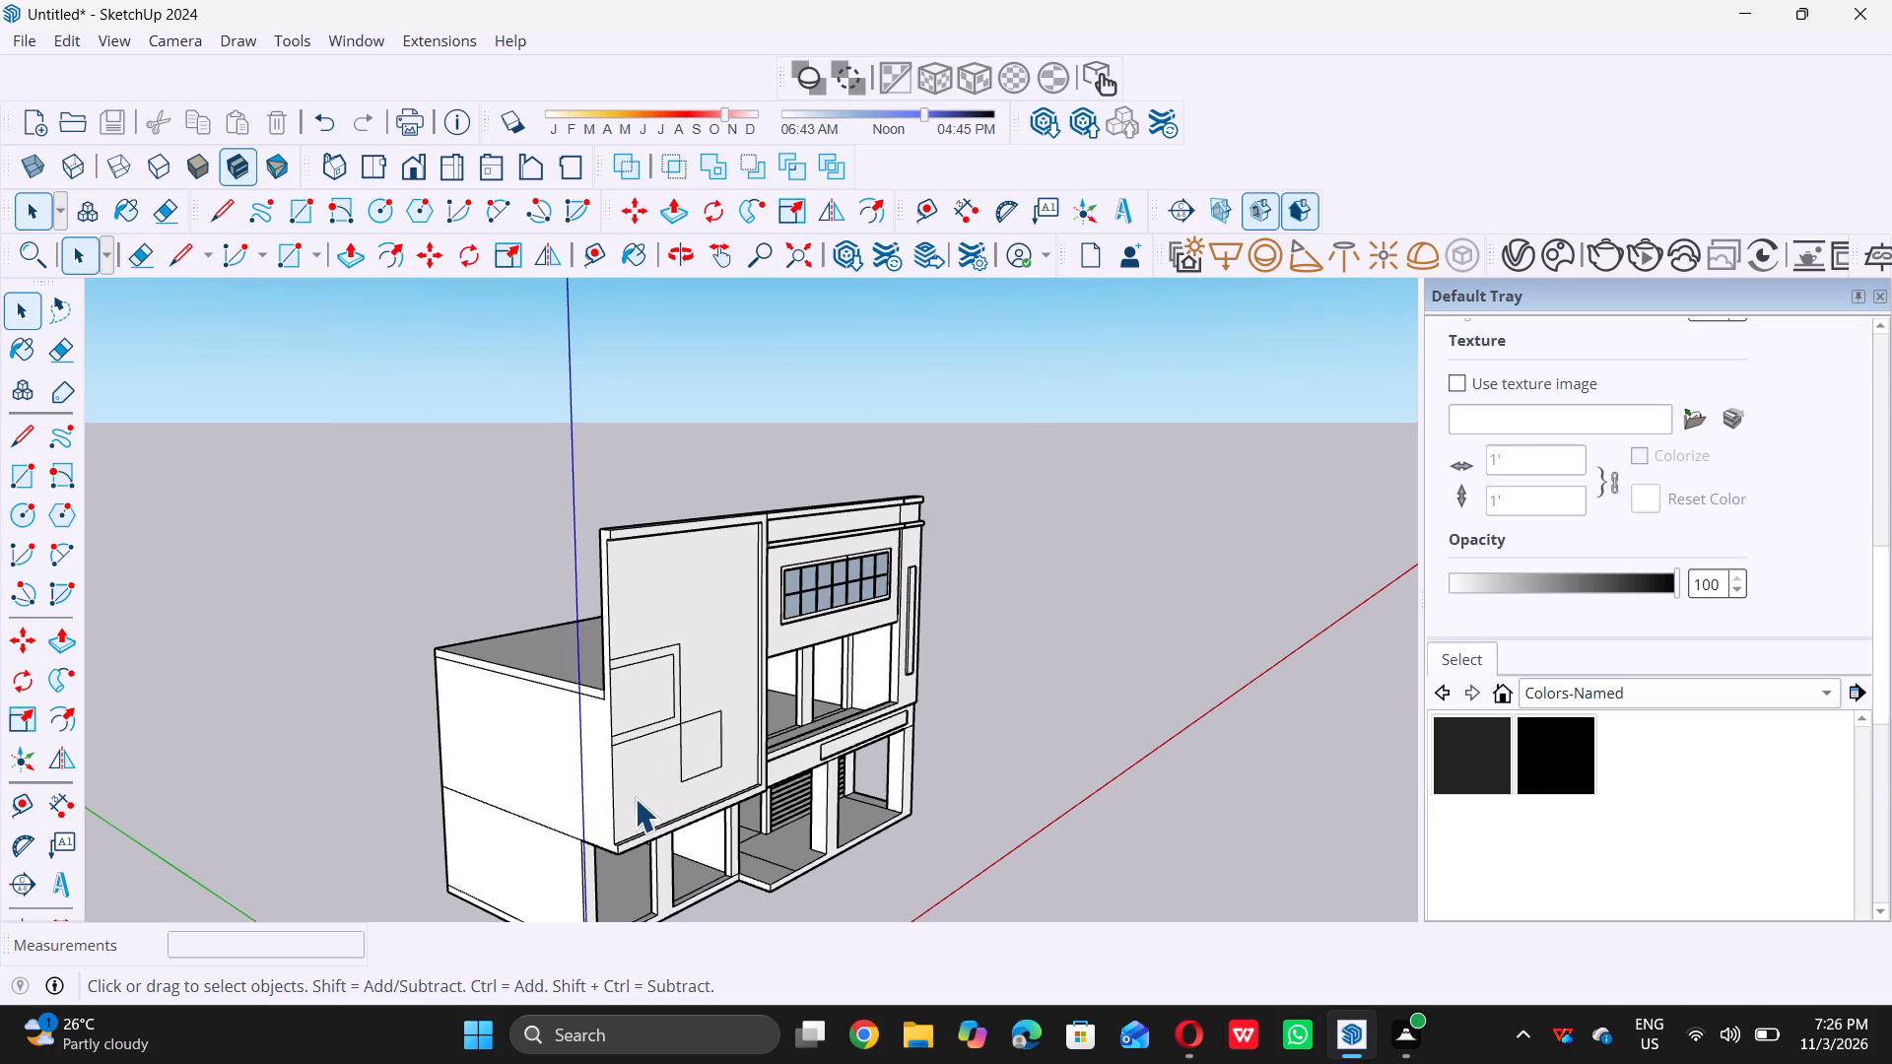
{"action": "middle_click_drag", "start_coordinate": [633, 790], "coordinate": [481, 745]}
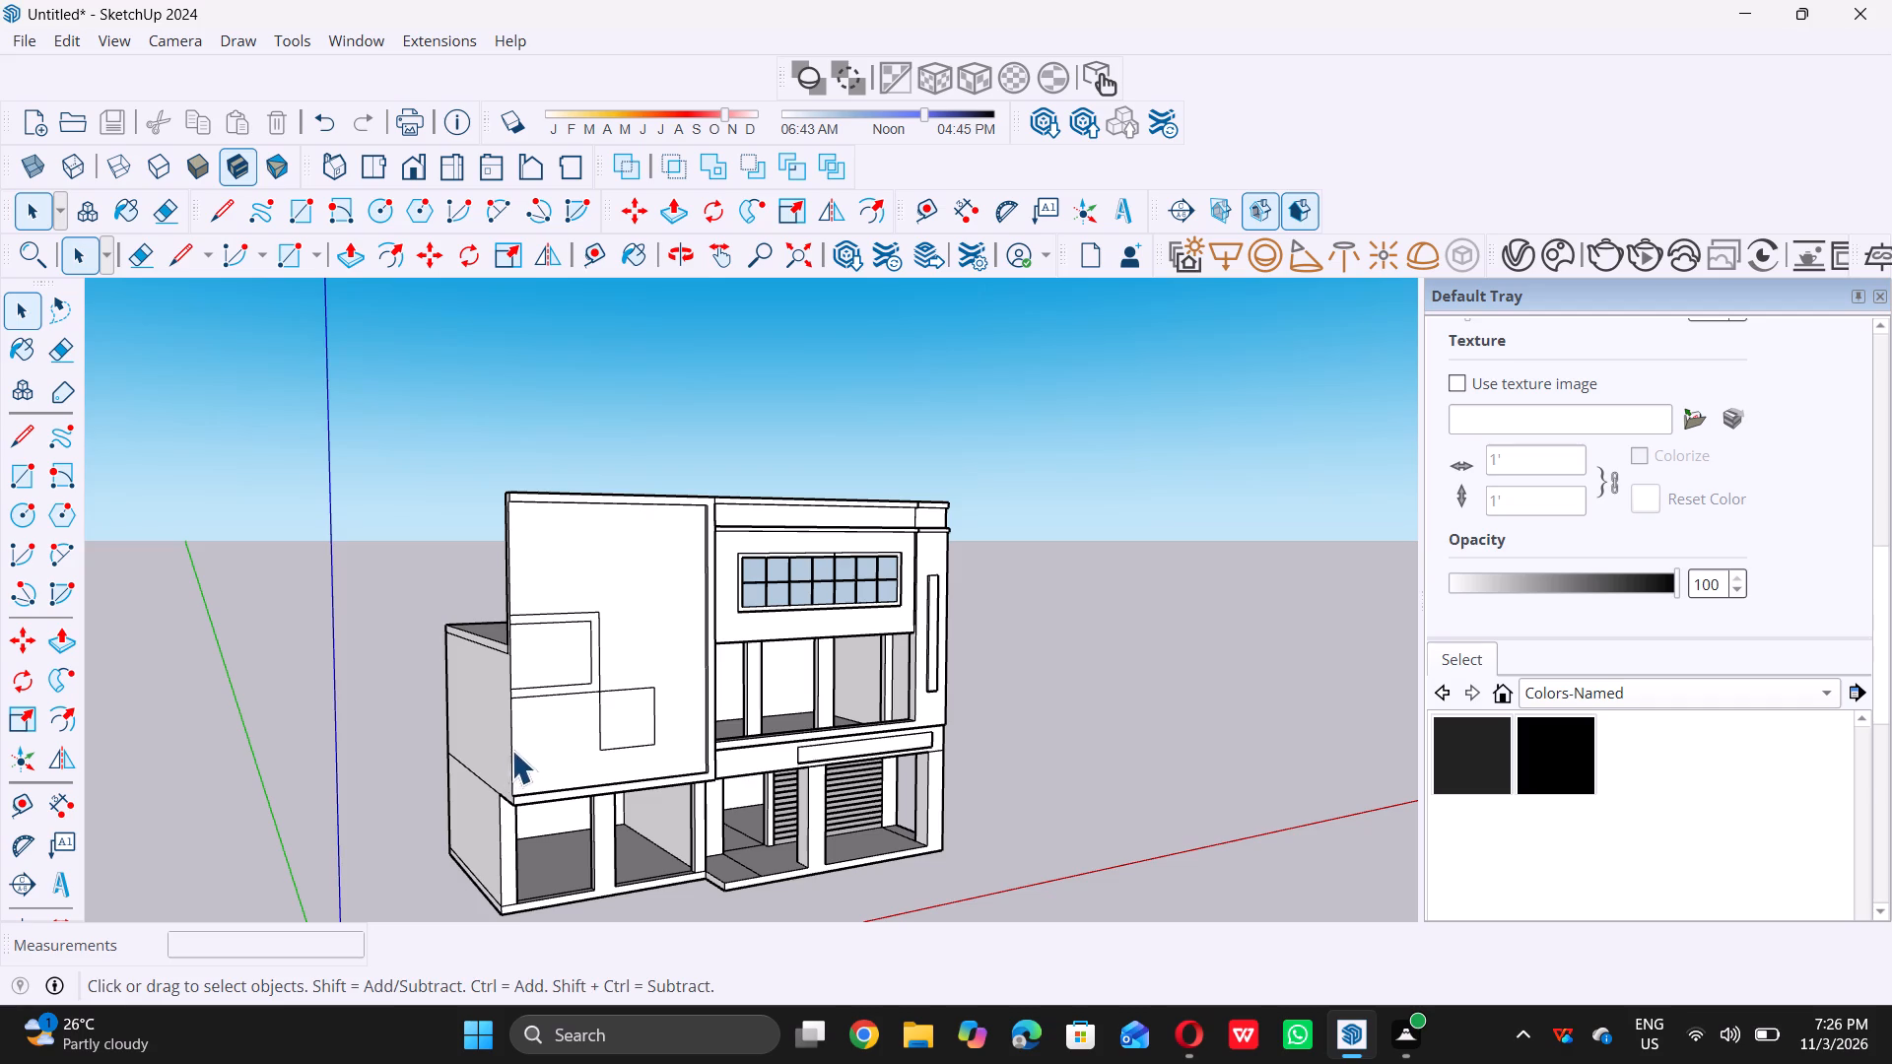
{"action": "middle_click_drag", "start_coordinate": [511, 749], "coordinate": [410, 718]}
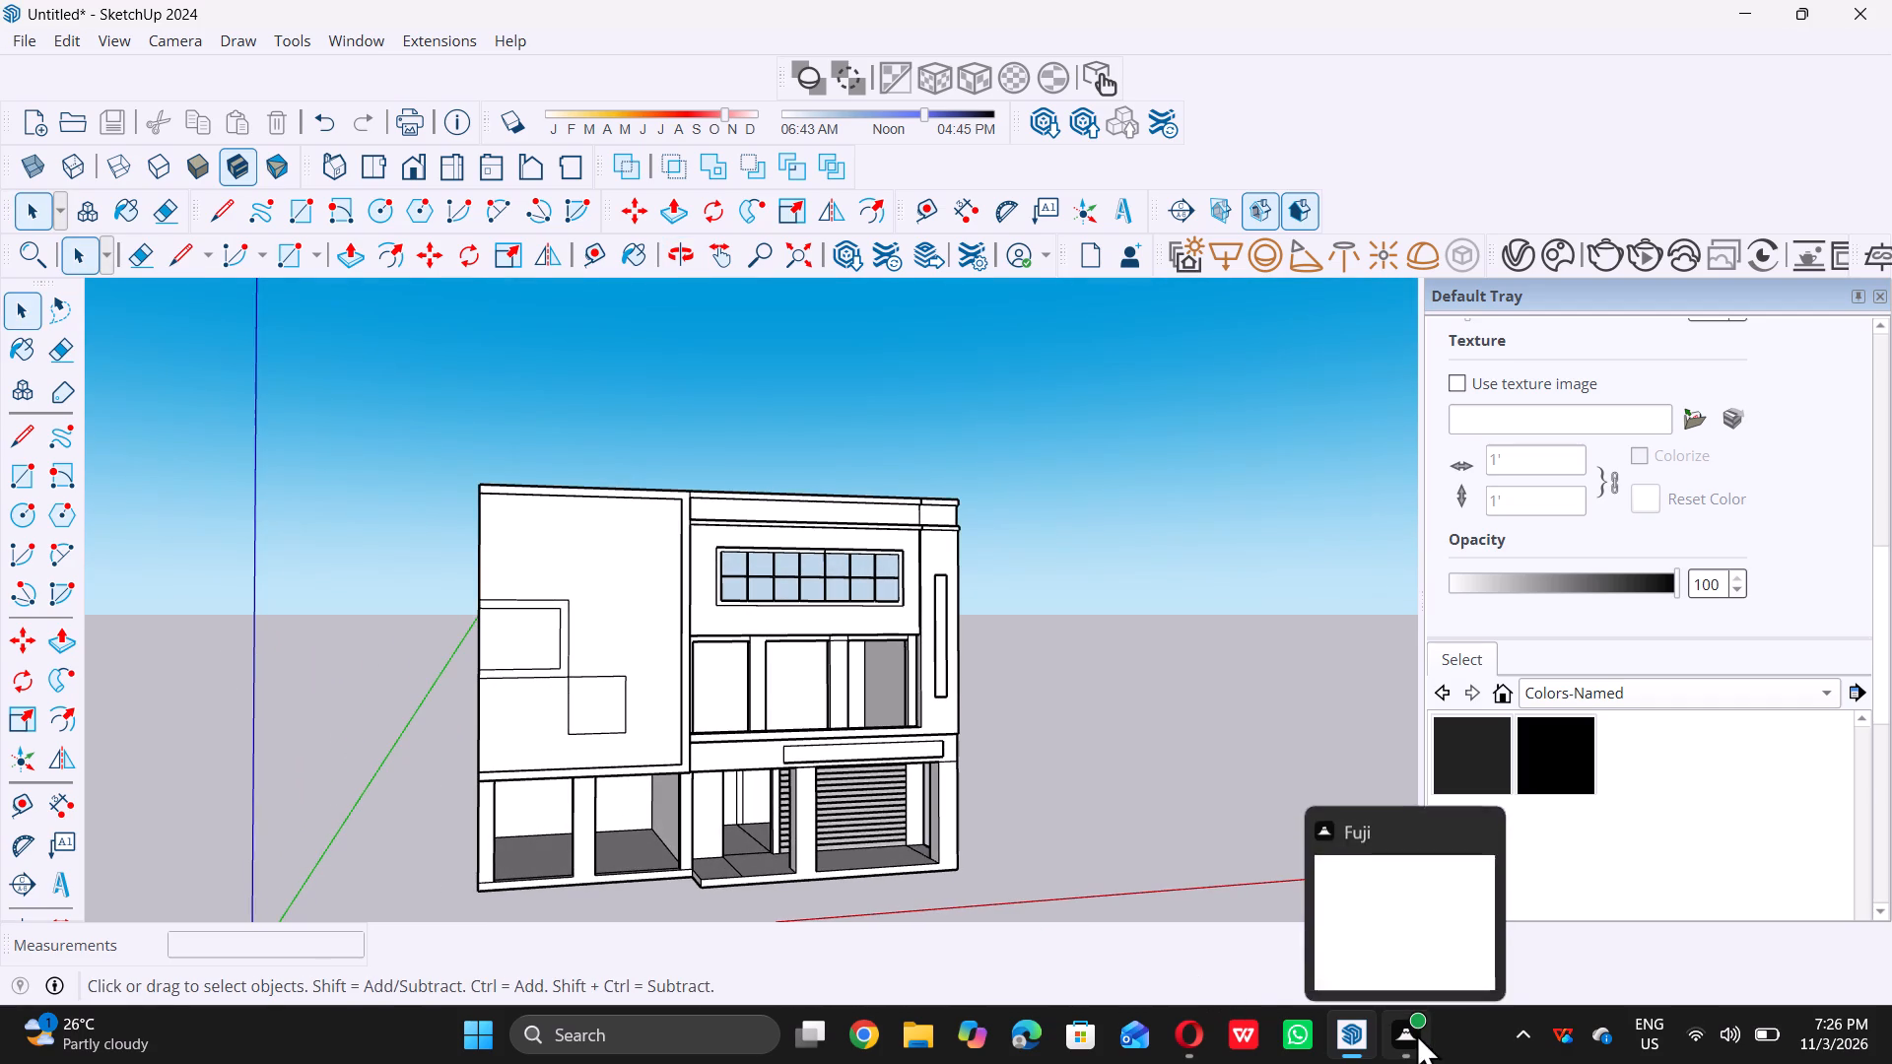
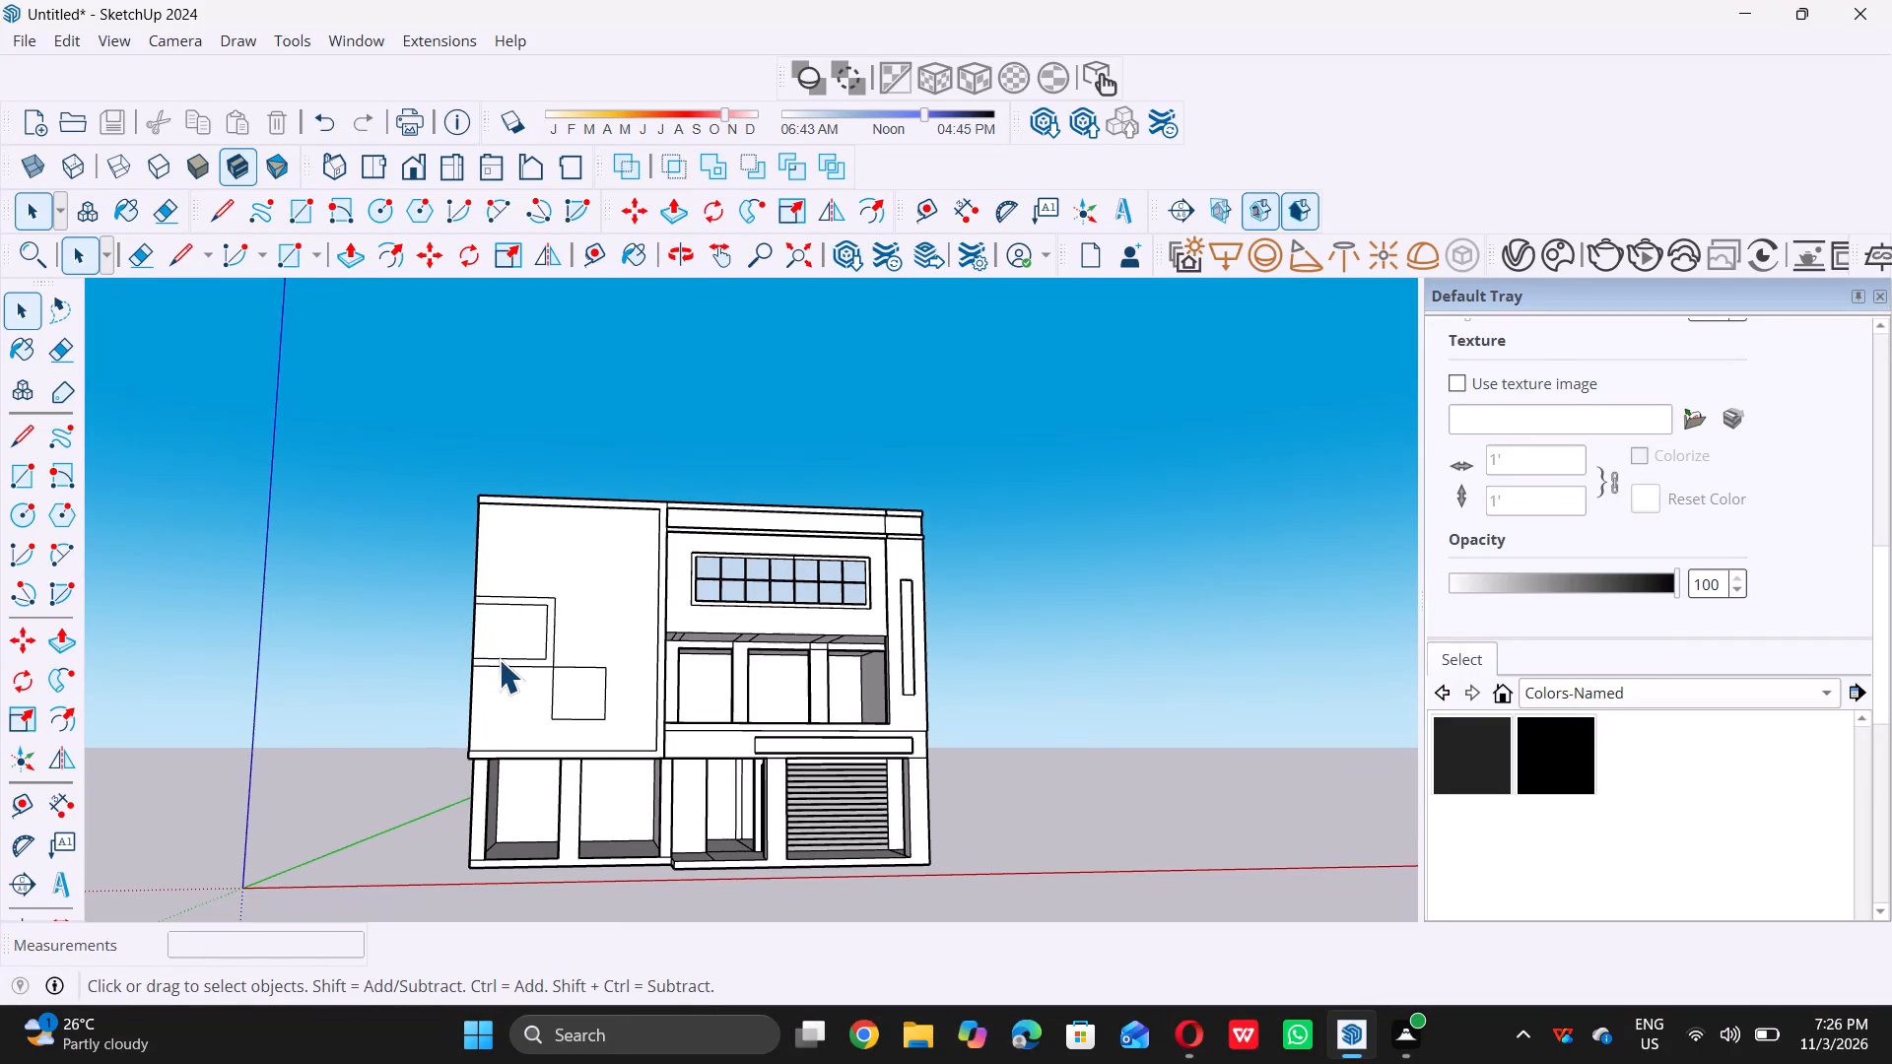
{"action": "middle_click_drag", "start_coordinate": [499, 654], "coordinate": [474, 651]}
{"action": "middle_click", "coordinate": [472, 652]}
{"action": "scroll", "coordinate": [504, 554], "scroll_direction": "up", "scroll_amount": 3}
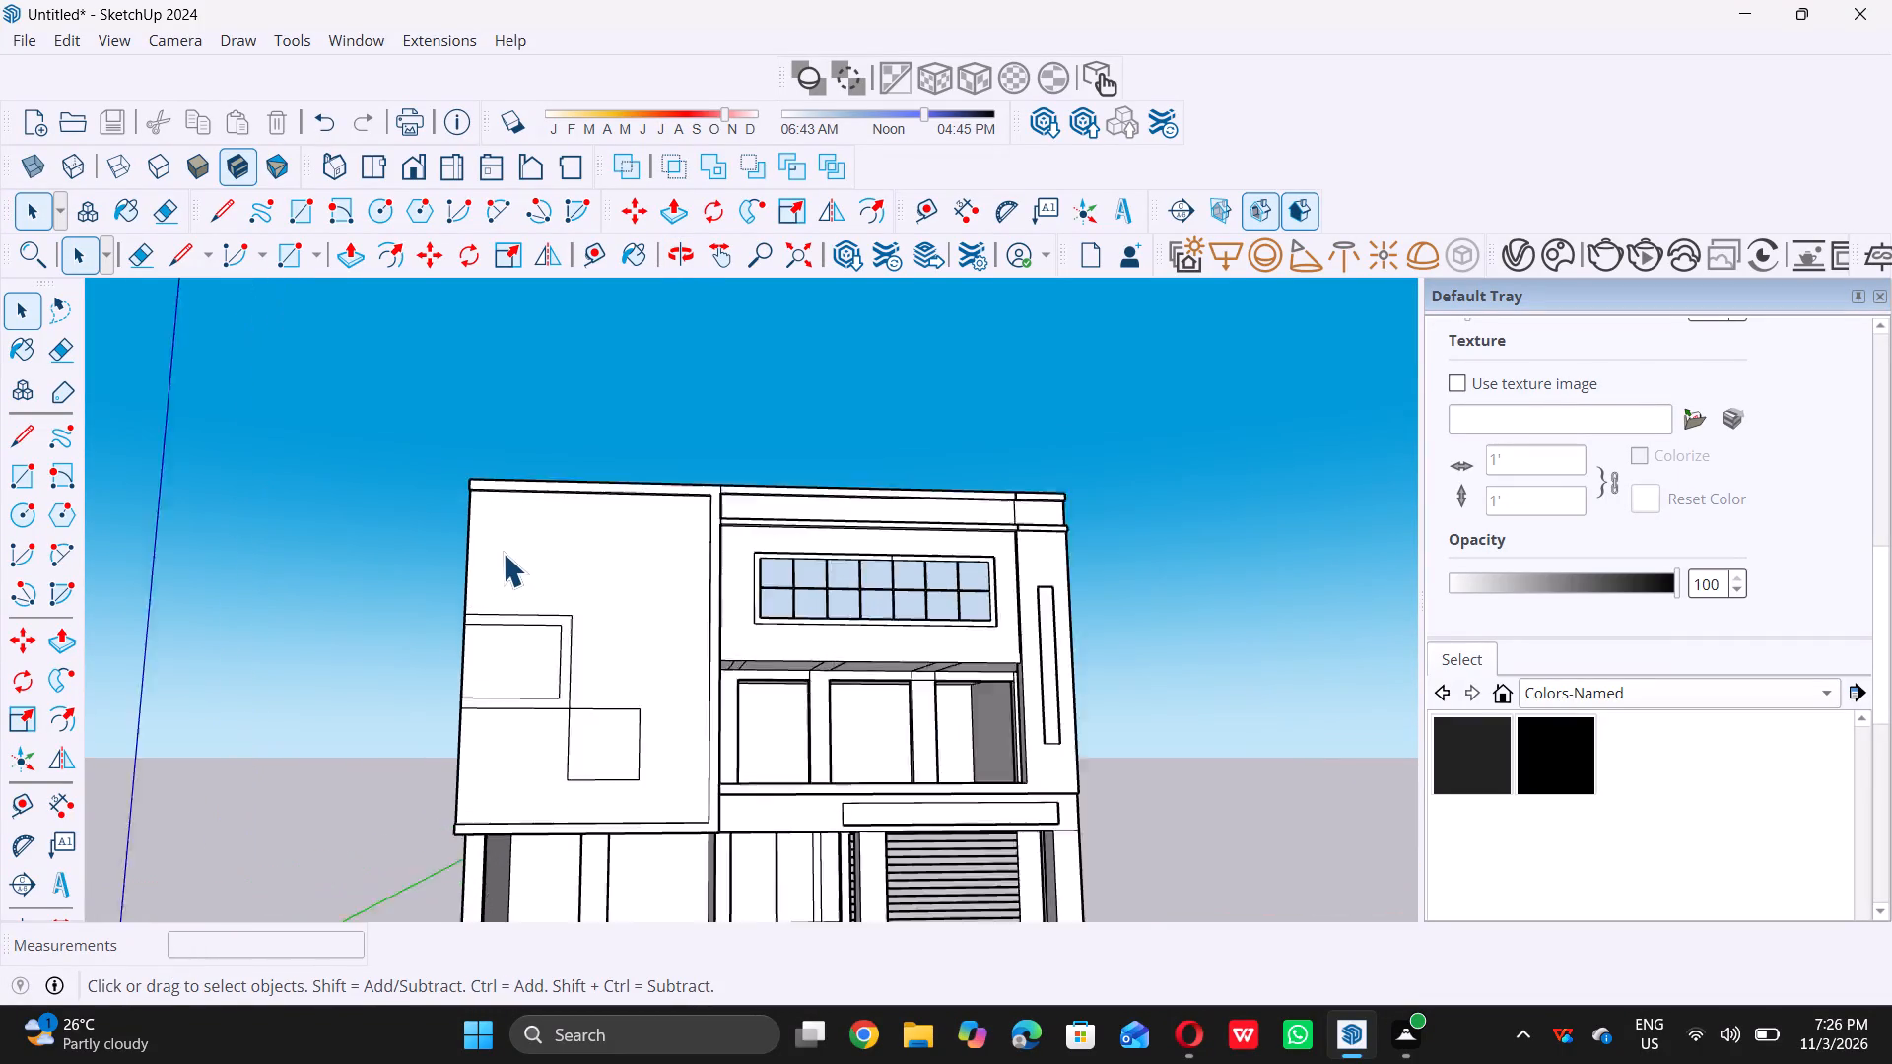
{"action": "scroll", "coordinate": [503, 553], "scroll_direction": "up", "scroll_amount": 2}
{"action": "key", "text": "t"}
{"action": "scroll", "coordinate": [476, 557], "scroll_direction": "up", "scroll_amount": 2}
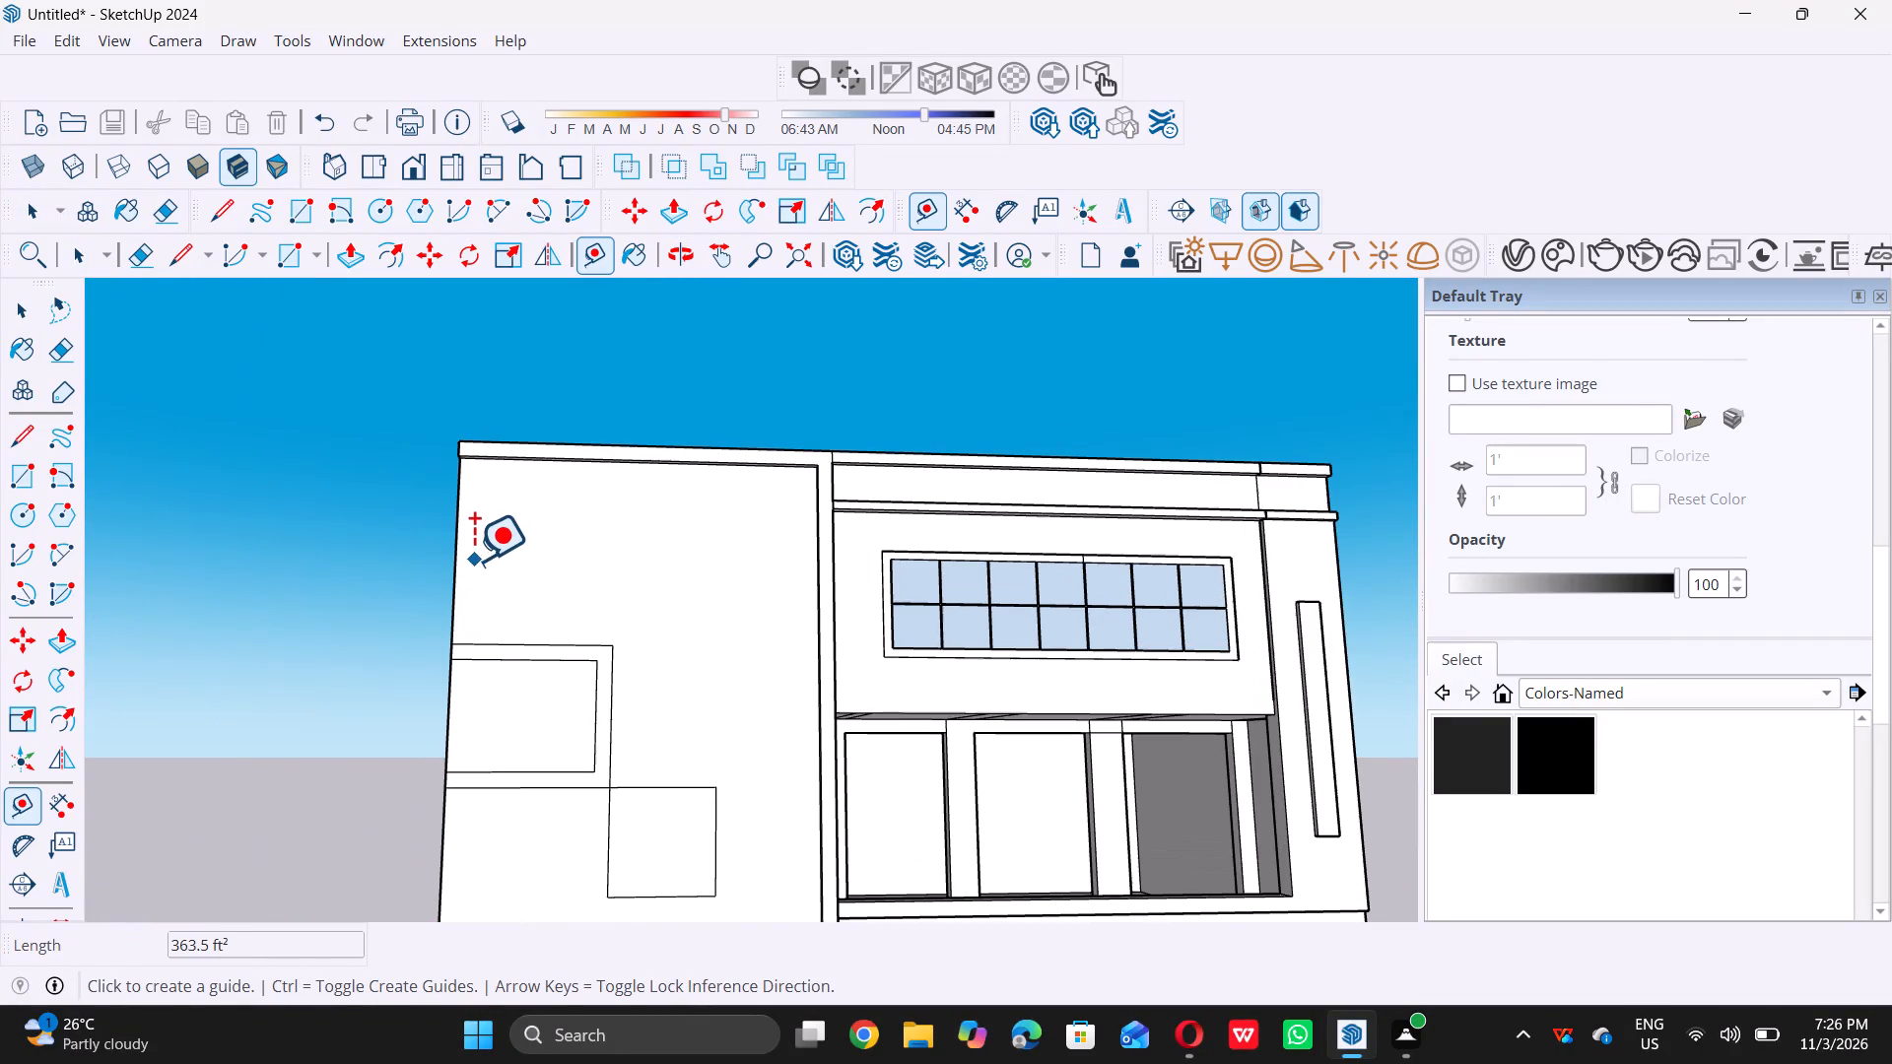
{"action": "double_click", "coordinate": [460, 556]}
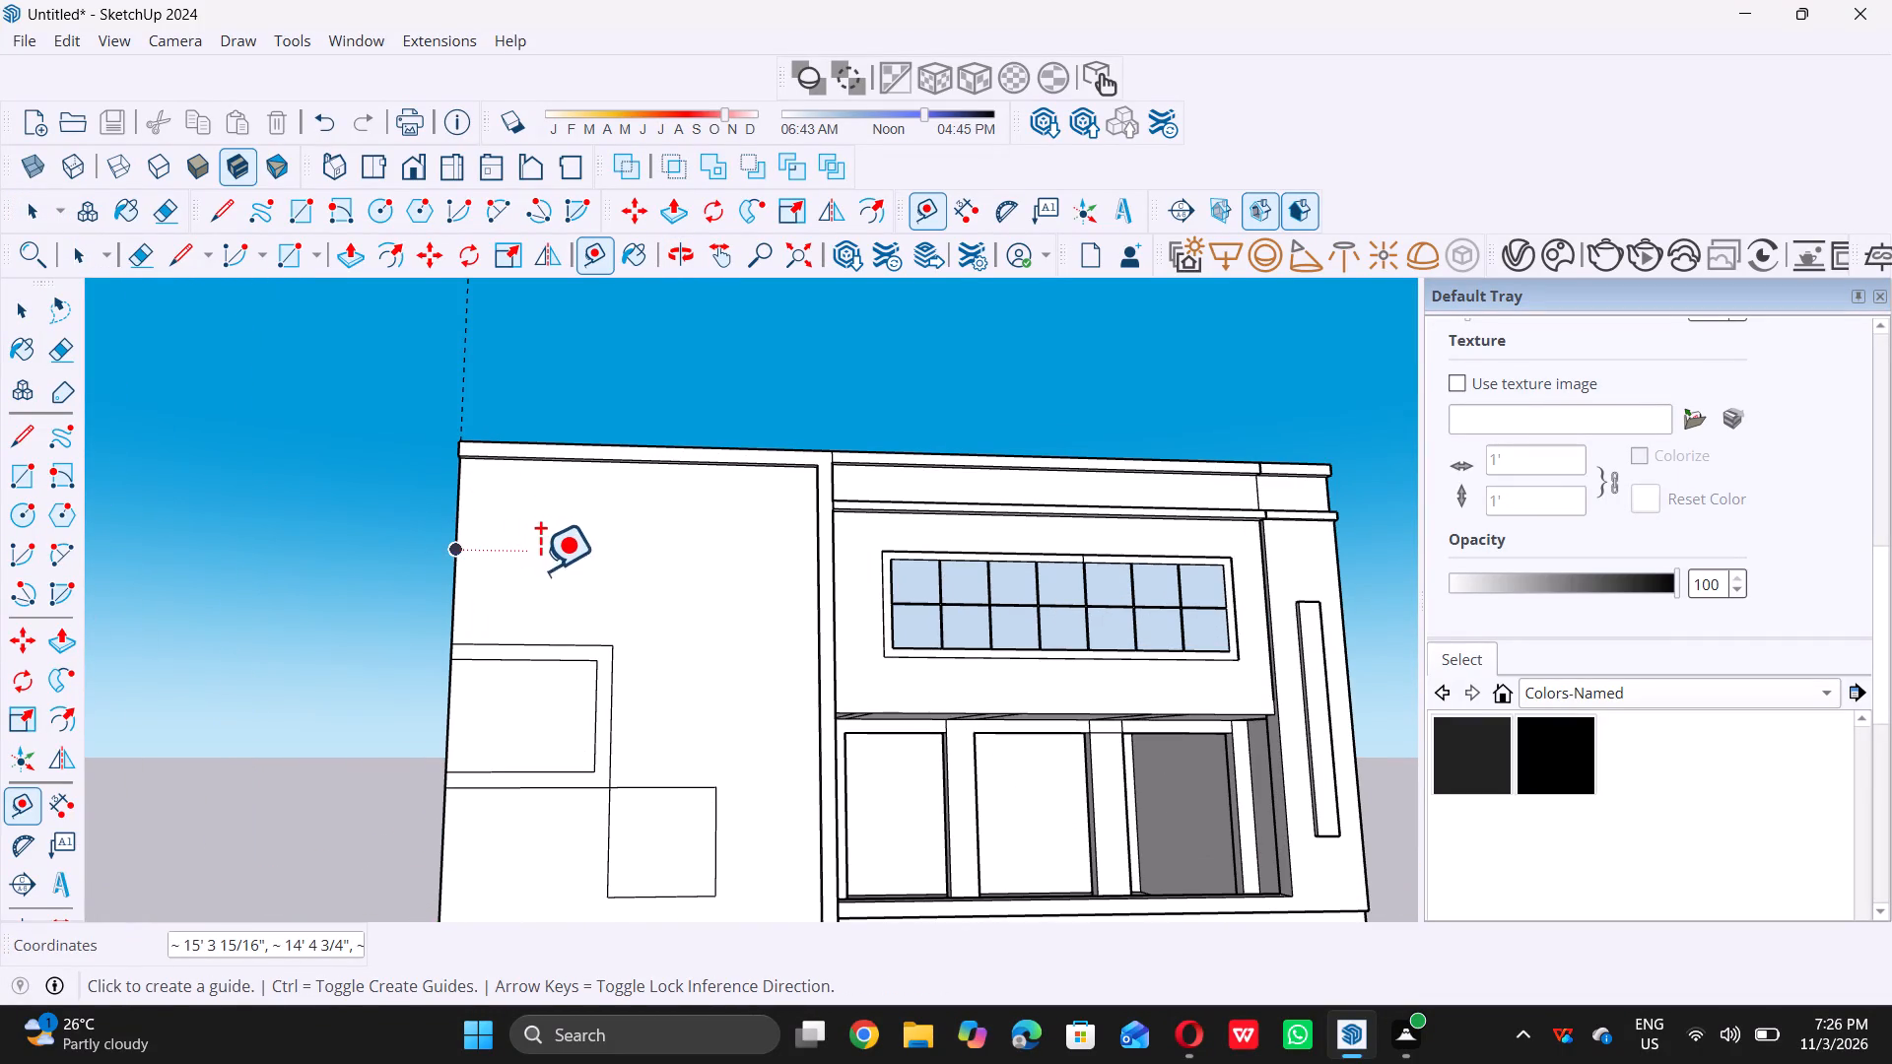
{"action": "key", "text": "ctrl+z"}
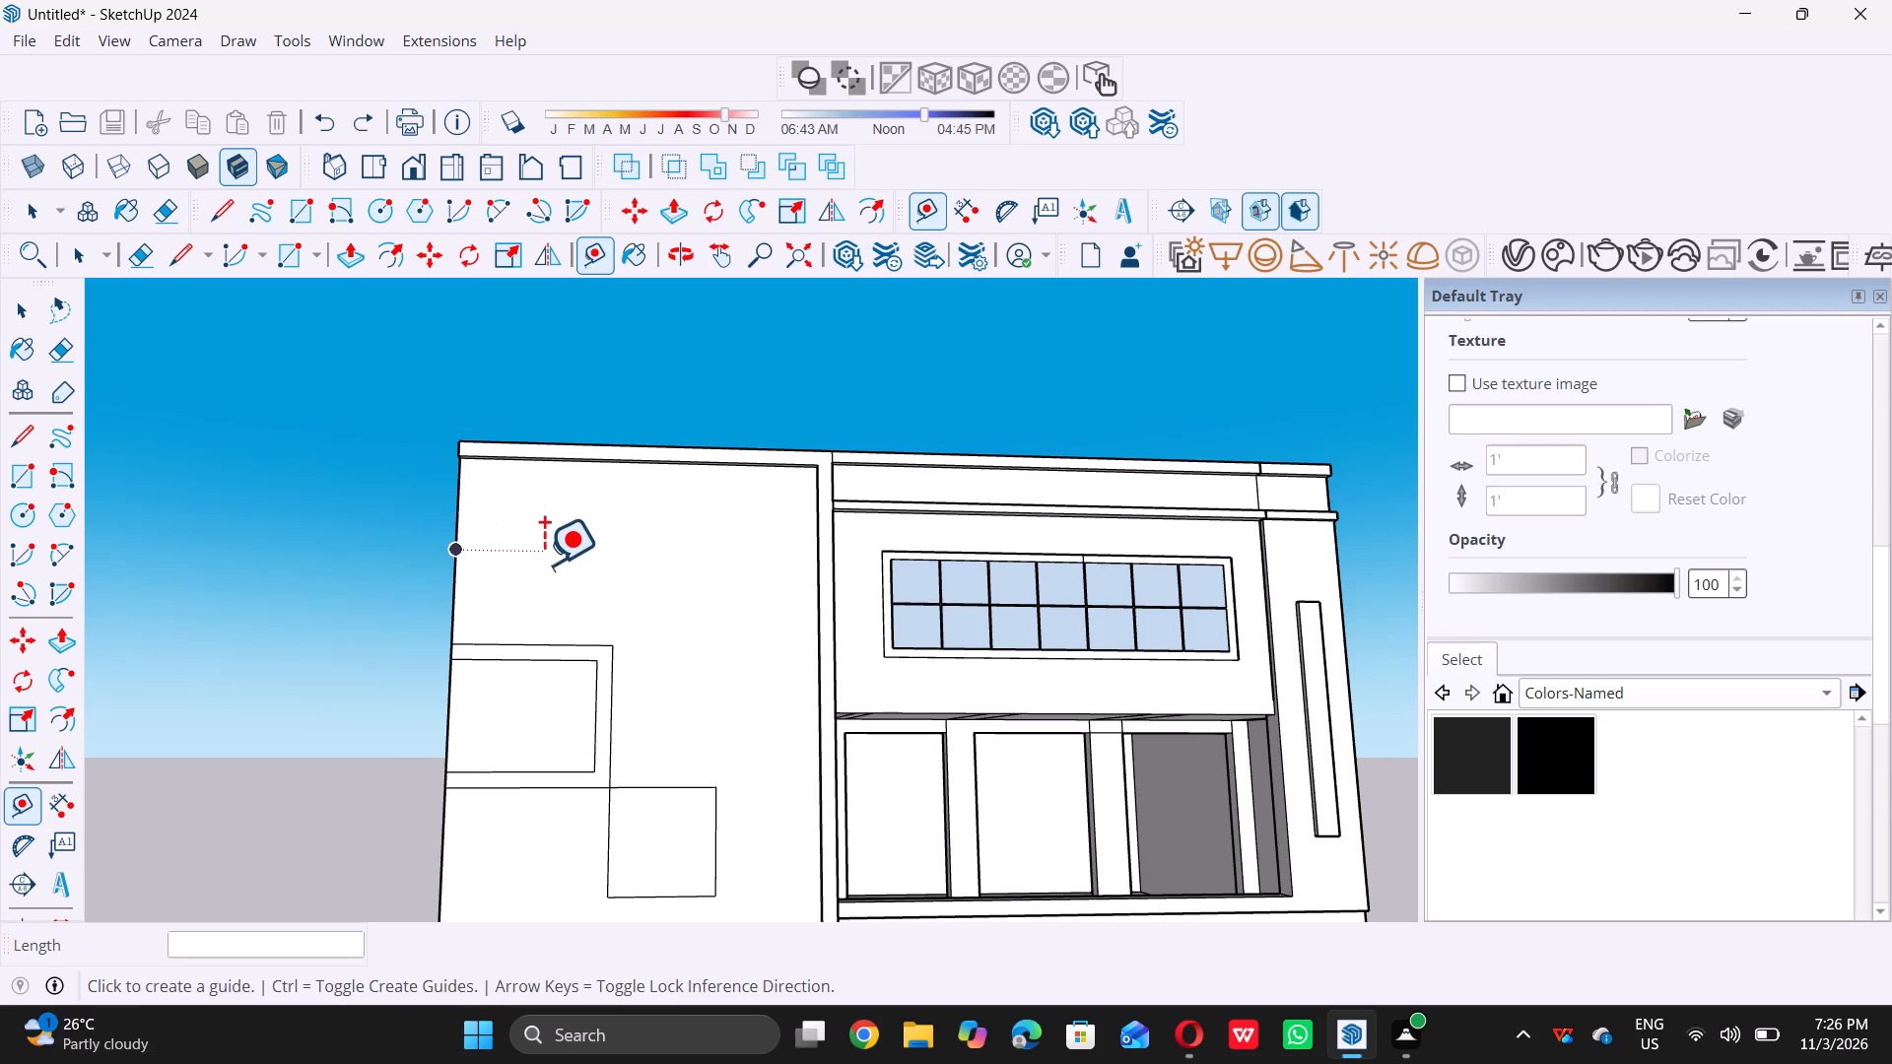
Place a vertical guide about 7' 10" in from the lower block's outer edge, through the offset frame's upper inner corner.
{"action": "key", "text": "space"}
{"action": "key", "text": "t"}
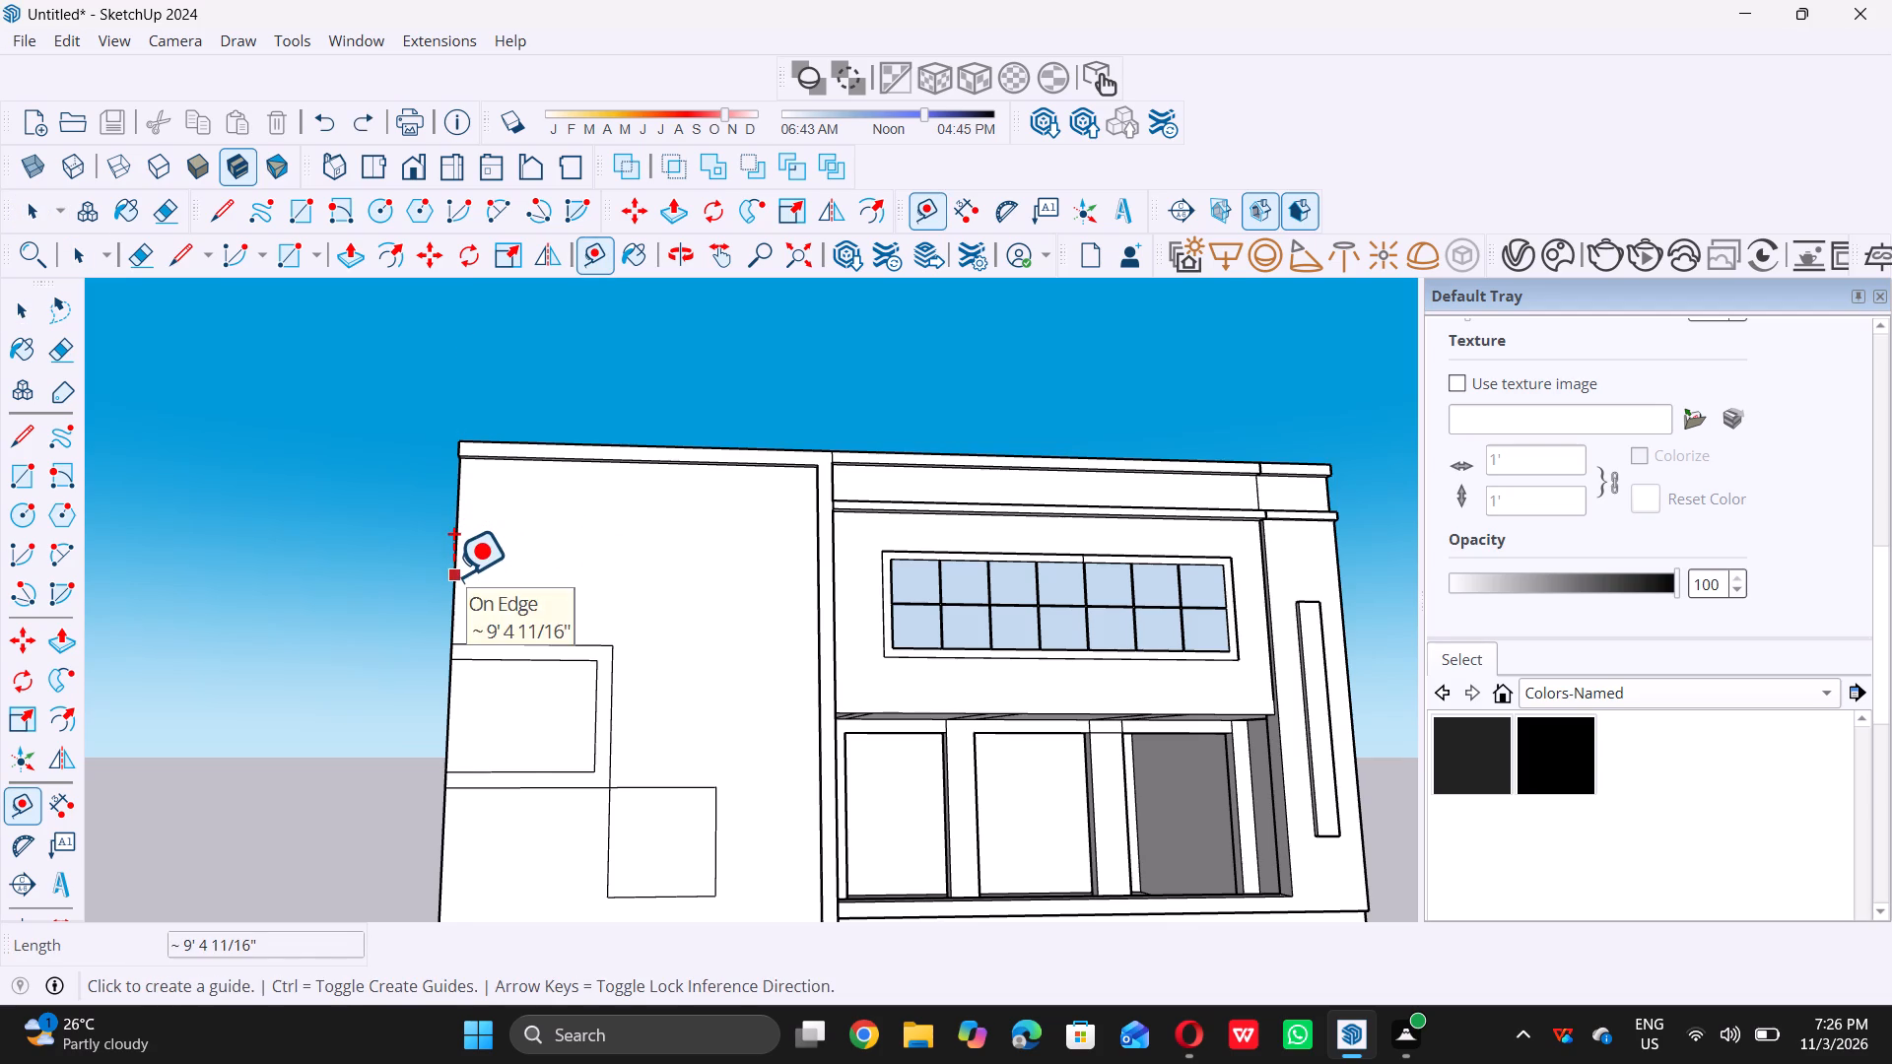
{"action": "triple_click", "coordinate": [453, 575]}
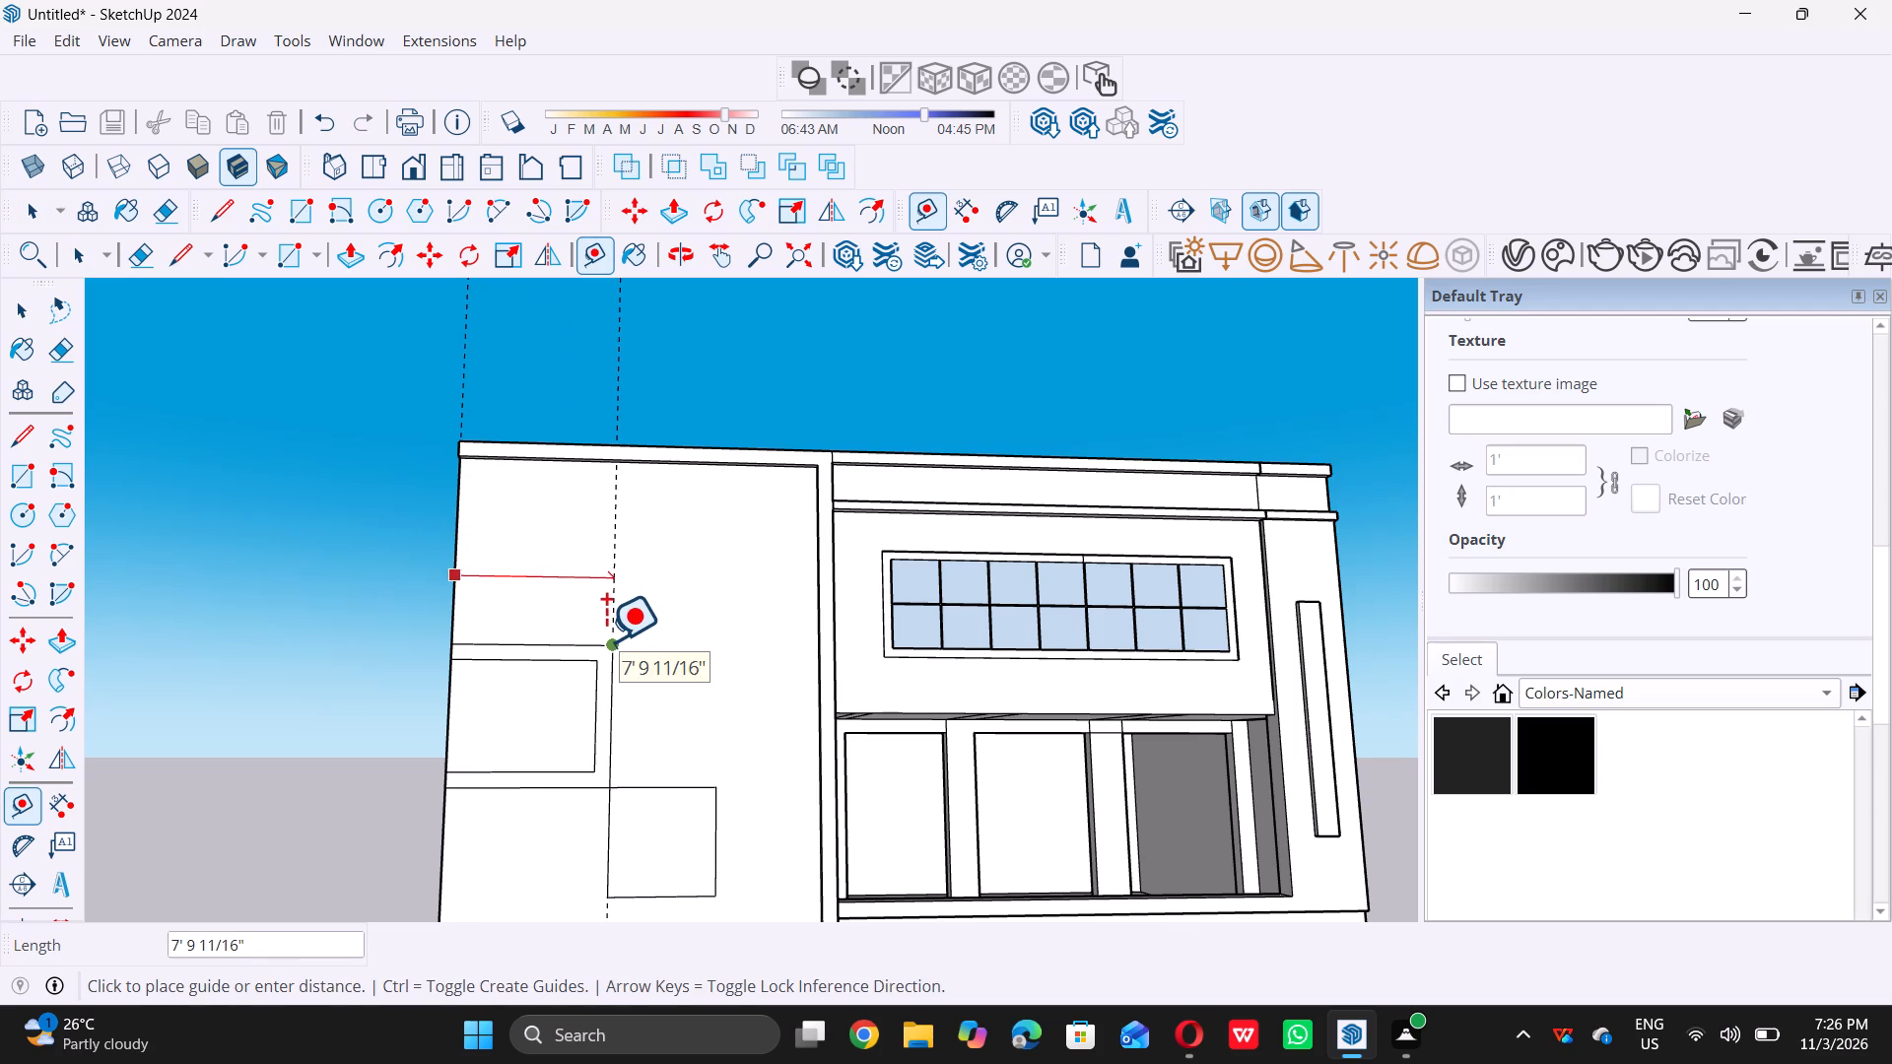
{"action": "double_click", "coordinate": [606, 640]}
{"action": "key", "text": "space"}
Examine how the vertical guide lines up with the offset frame and square on the lower block's front wall.
{"action": "scroll", "coordinate": [606, 641], "scroll_direction": "down", "scroll_amount": 7}
{"action": "middle_click_drag", "start_coordinate": [623, 693], "coordinate": [598, 686]}
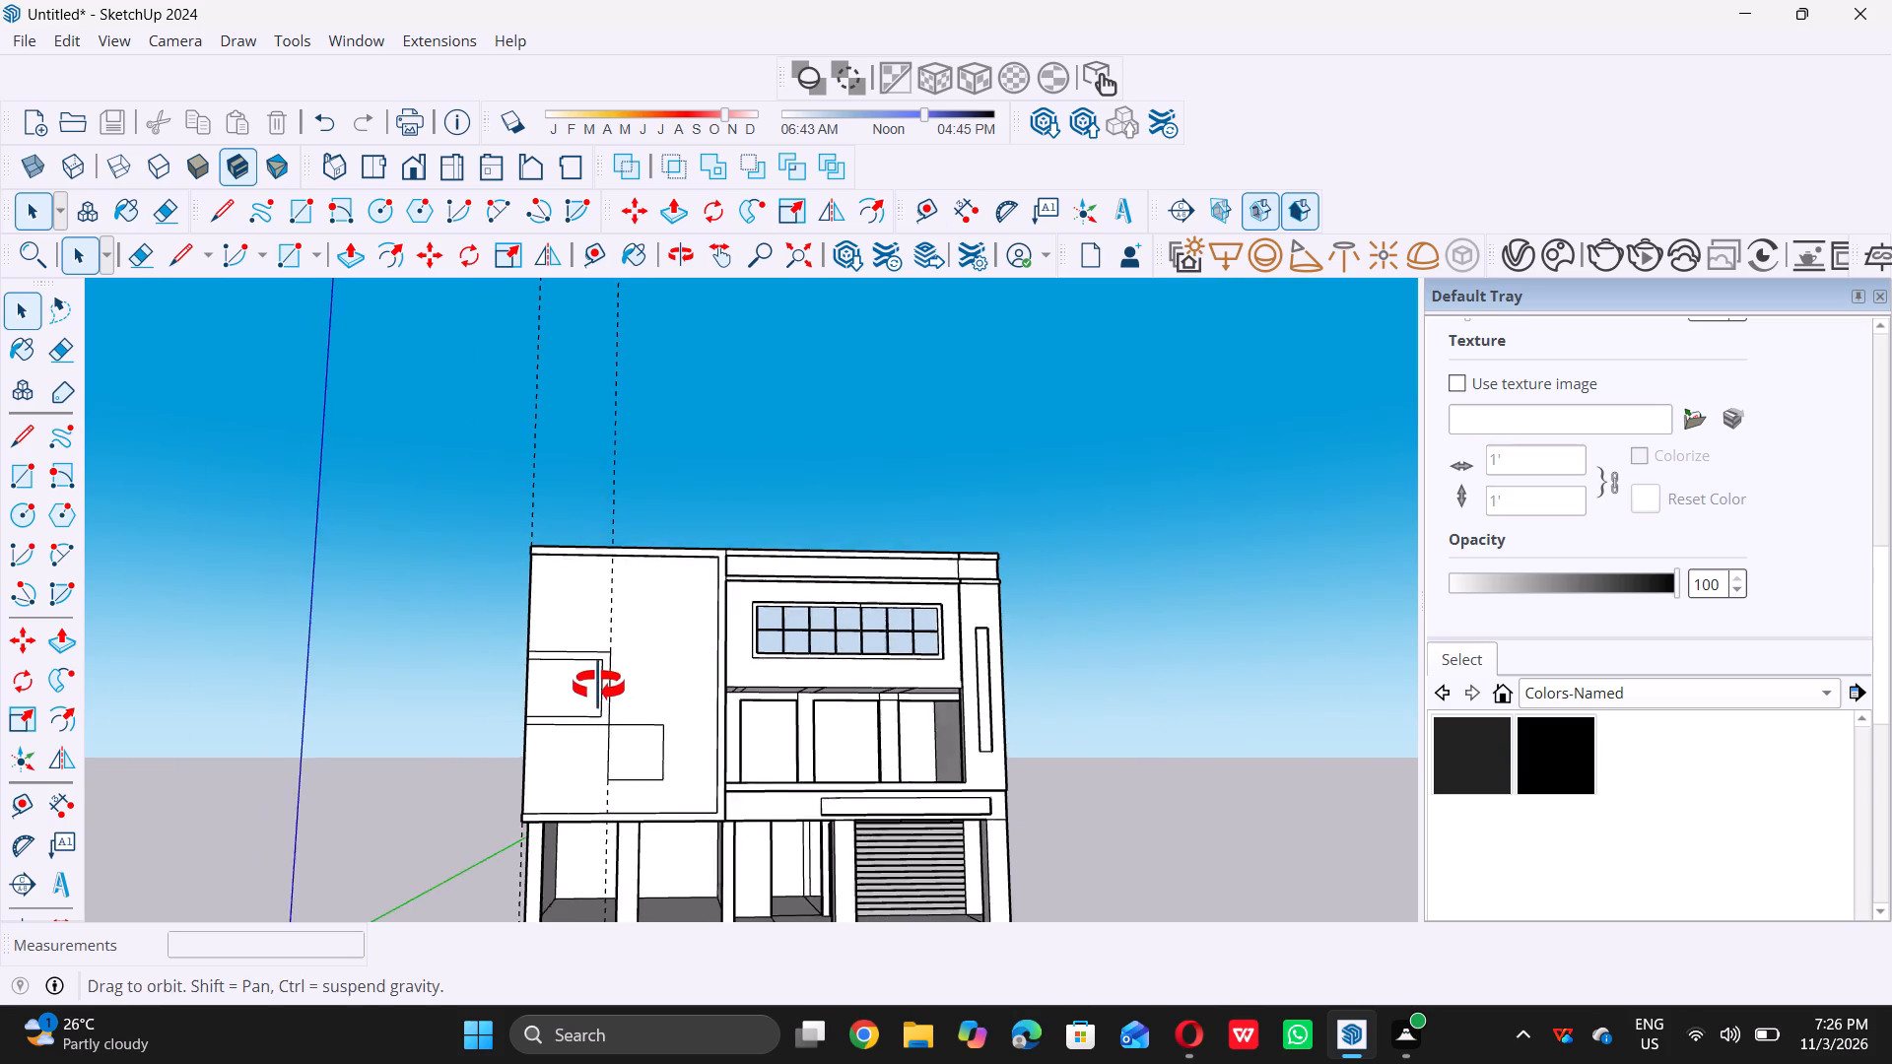
{"action": "middle_click_drag", "start_coordinate": [598, 686], "coordinate": [592, 681]}
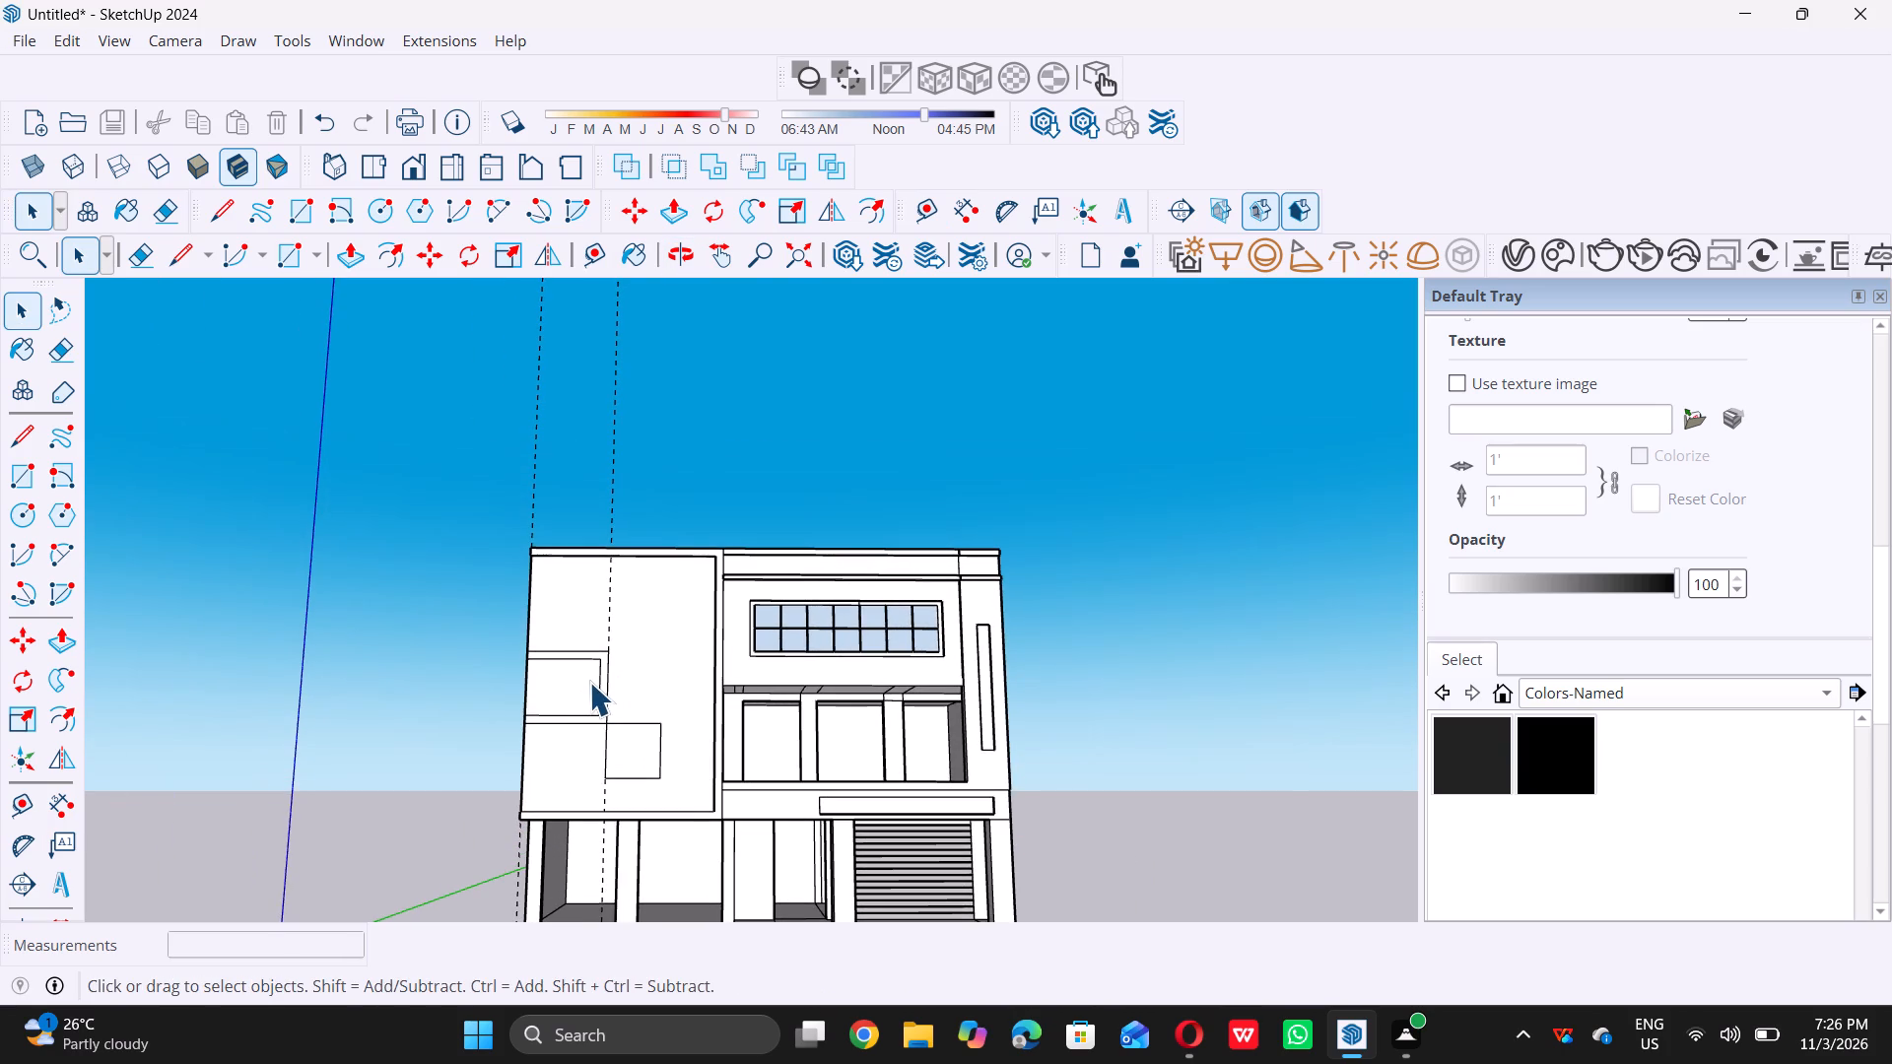
{"action": "middle_click_drag", "start_coordinate": [607, 740], "coordinate": [584, 713]}
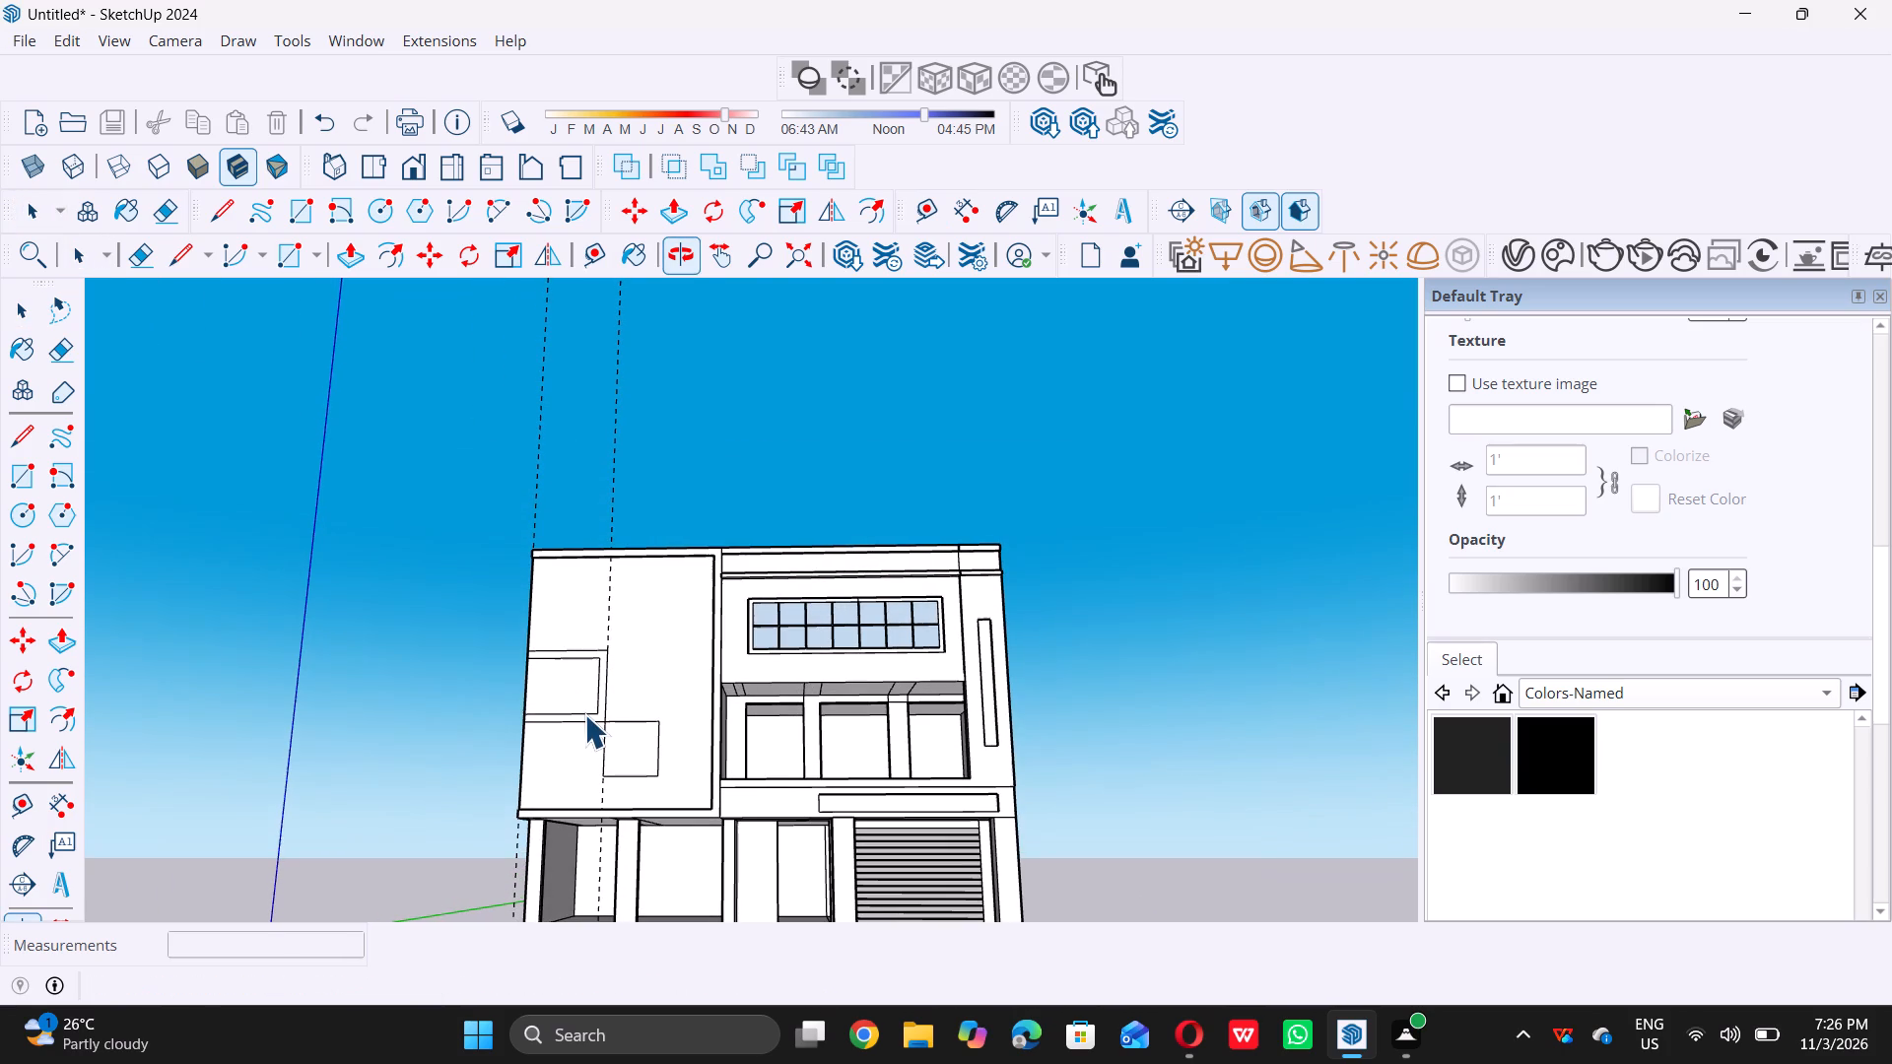
{"action": "scroll", "coordinate": [590, 731], "scroll_direction": "up", "scroll_amount": 5}
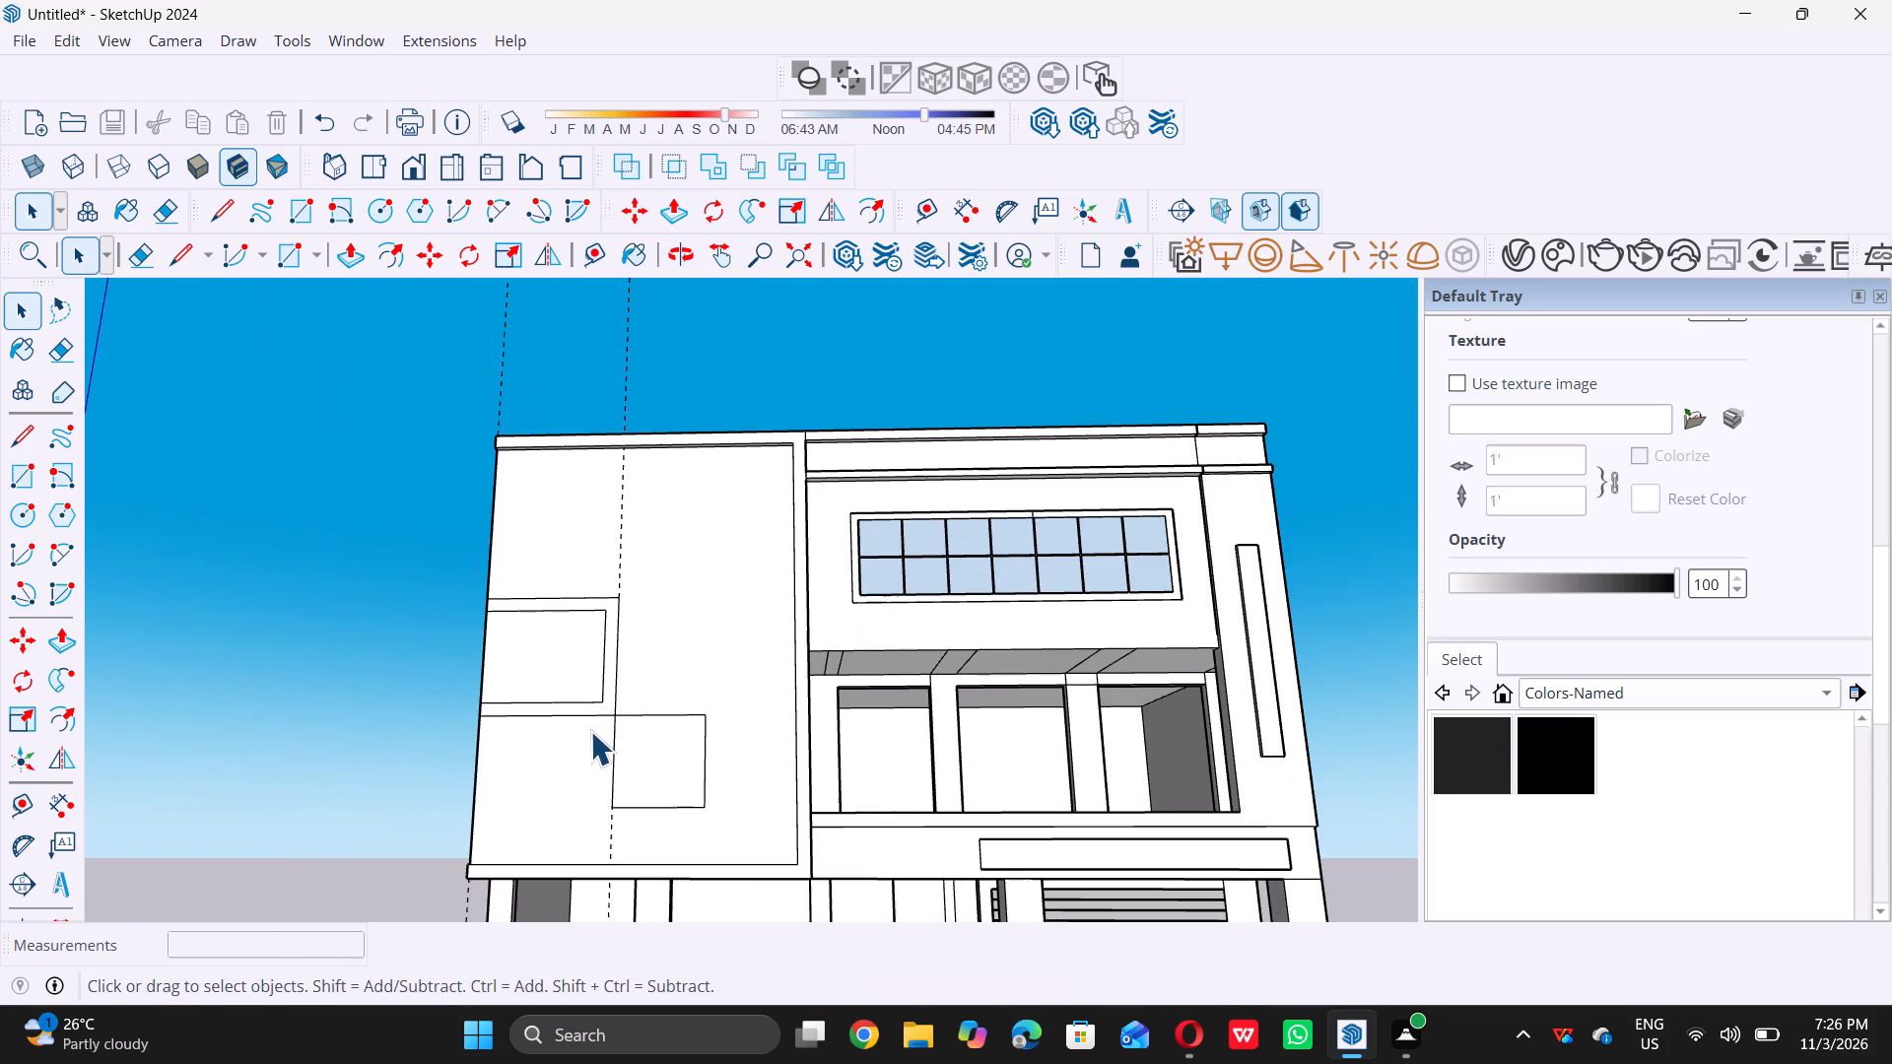
{"action": "scroll", "coordinate": [531, 592], "scroll_direction": "up", "scroll_amount": 1}
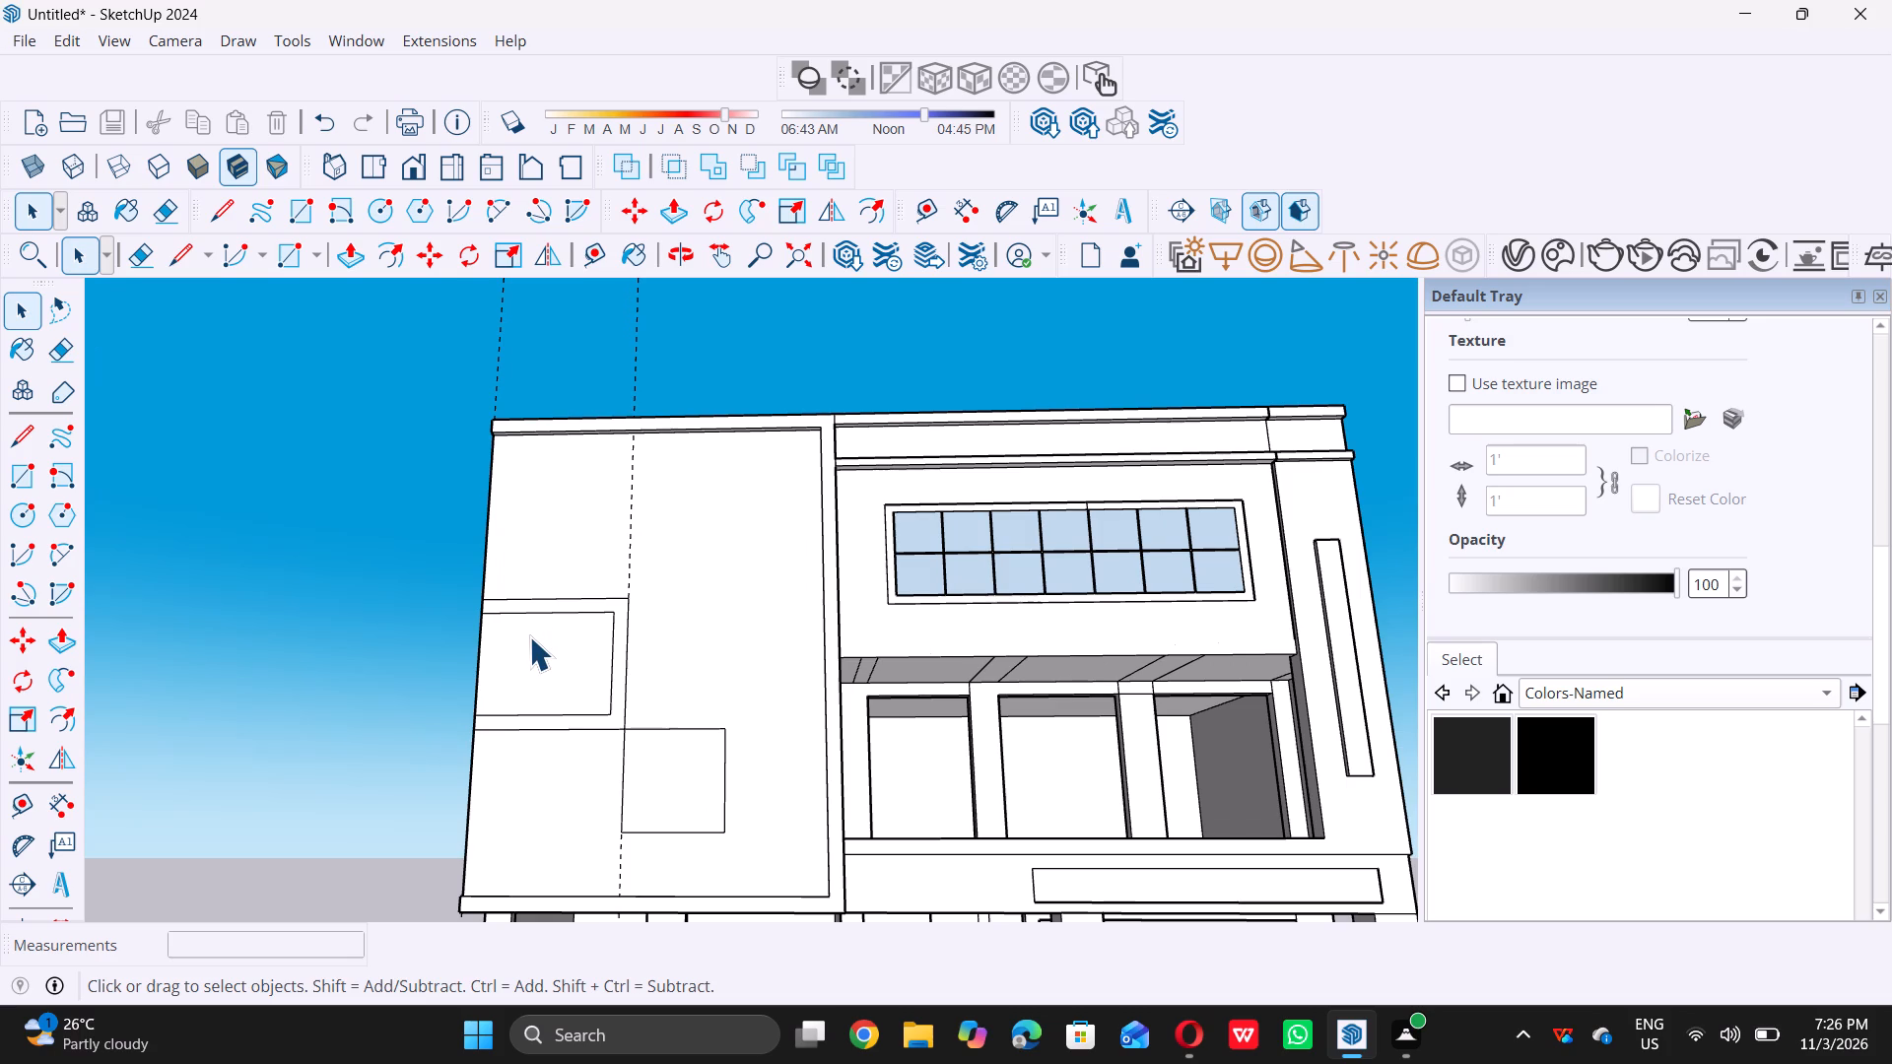
{"action": "scroll", "coordinate": [544, 624], "scroll_direction": "down", "scroll_amount": 5}
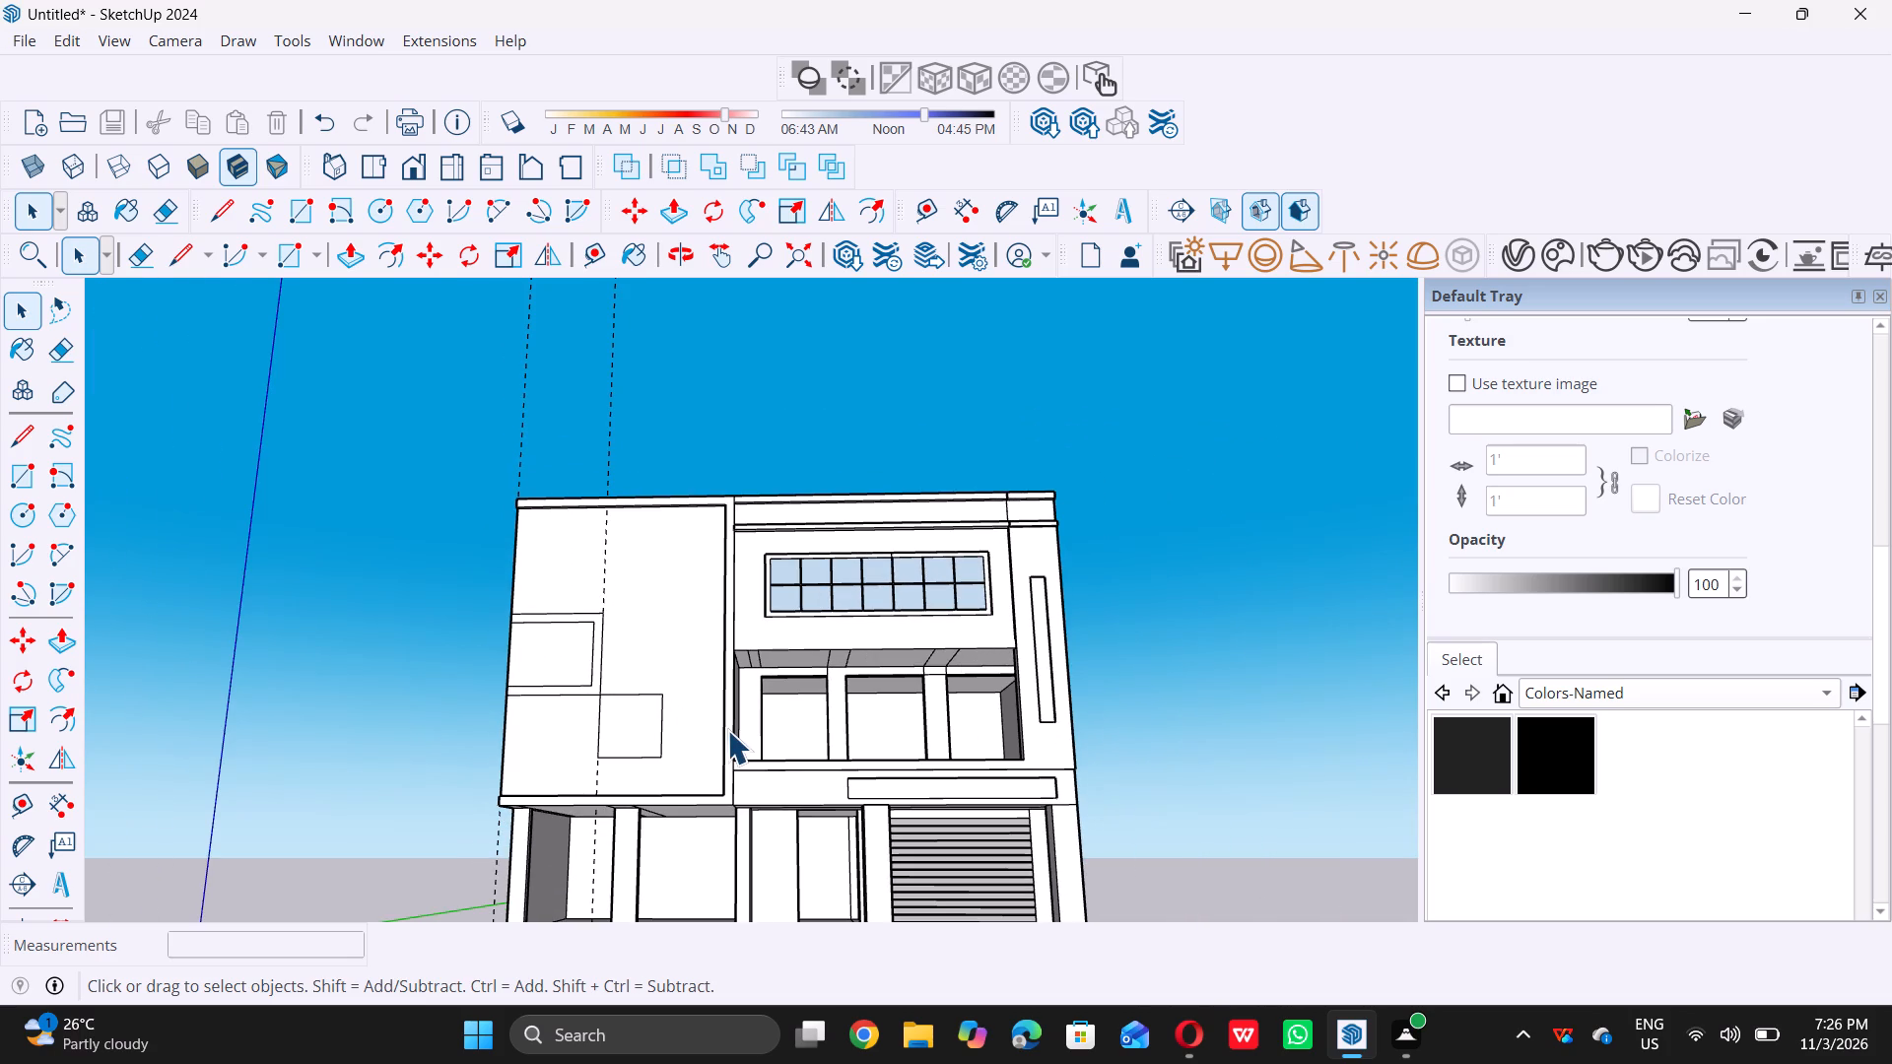
{"action": "middle_click_drag", "start_coordinate": [626, 699], "coordinate": [641, 698]}
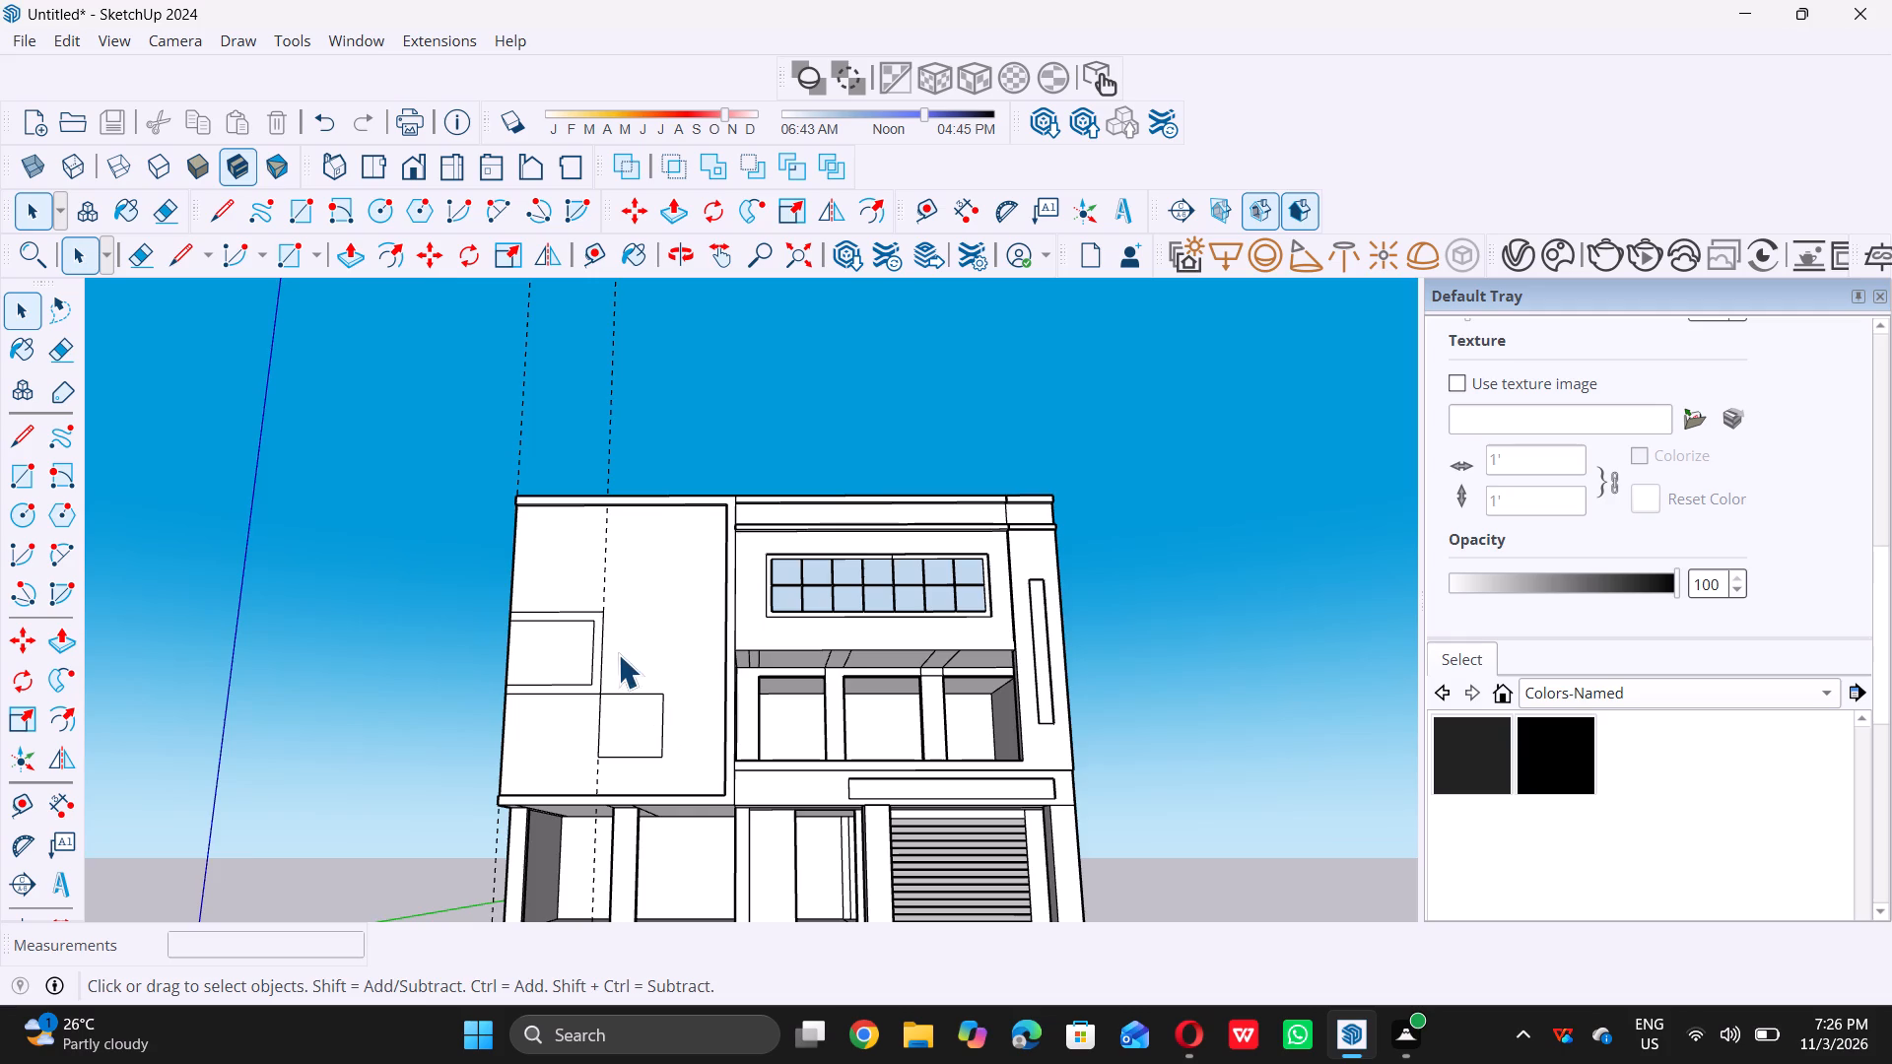
{"action": "scroll", "coordinate": [618, 635], "scroll_direction": "down", "scroll_amount": 3}
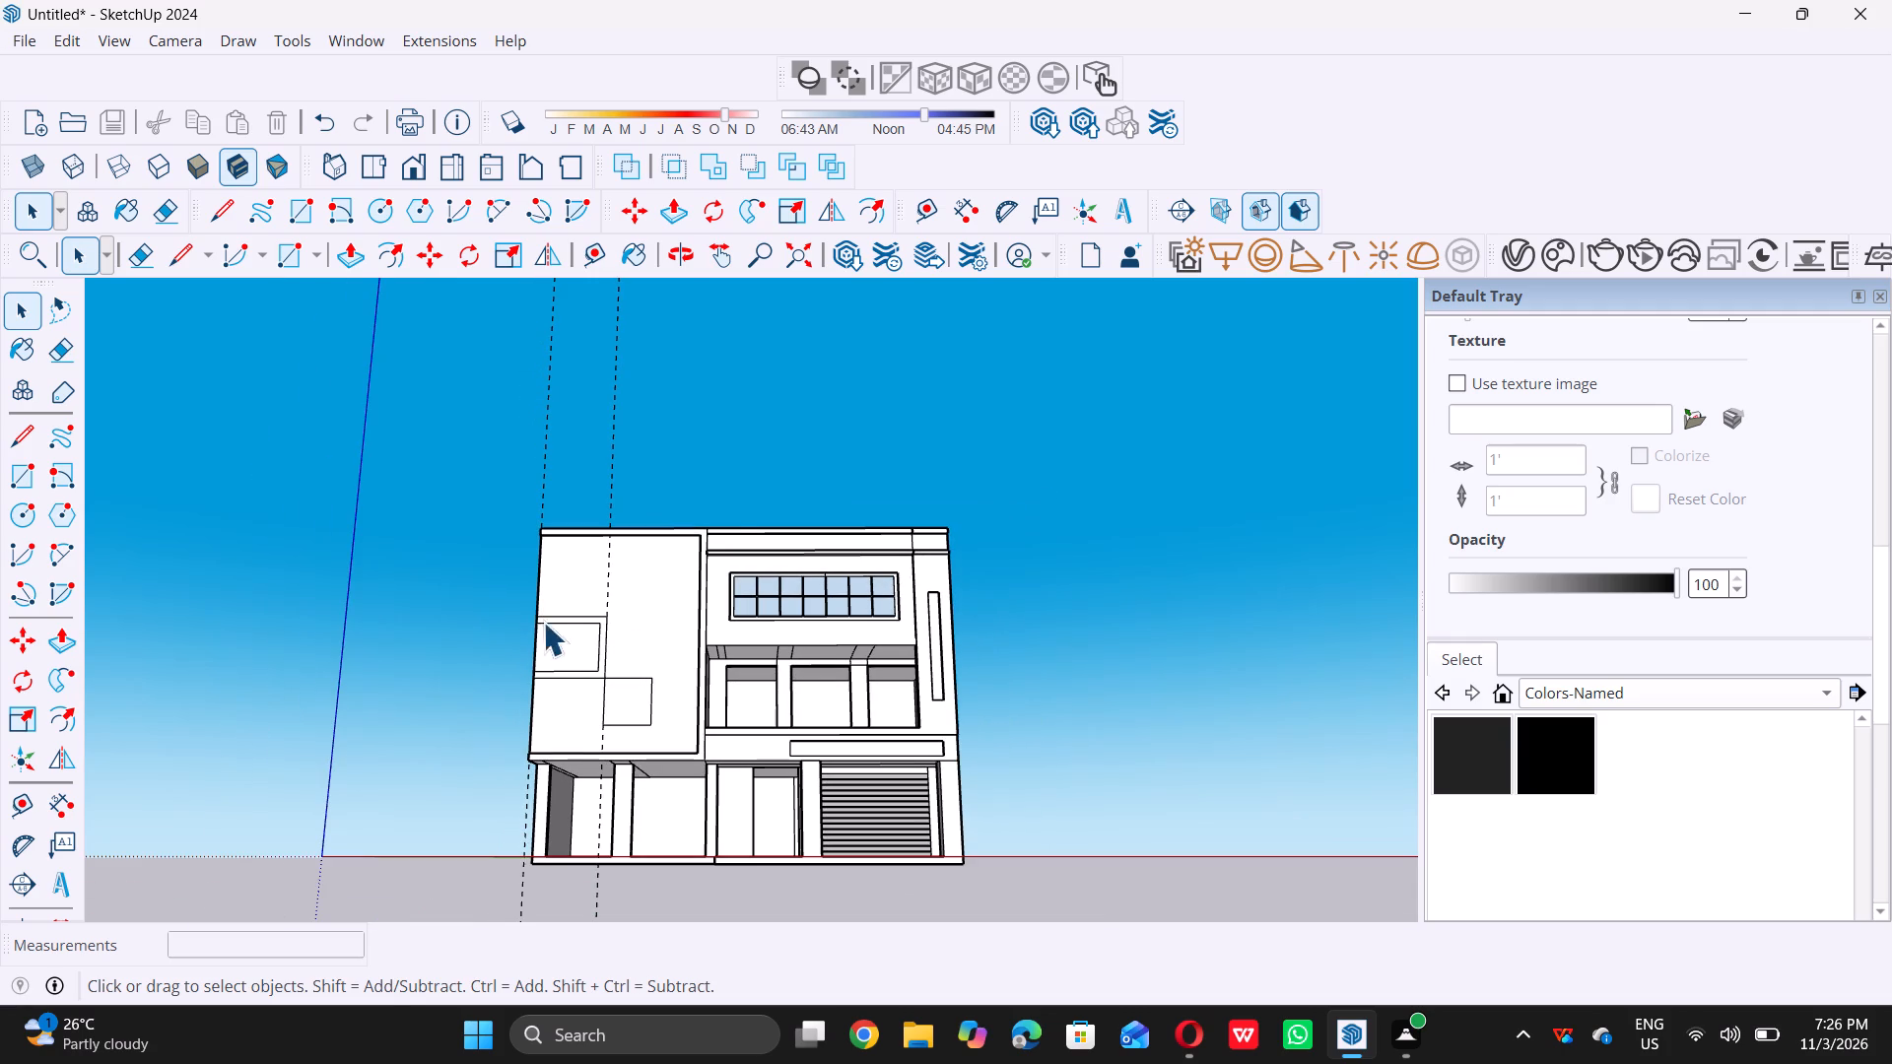
{"action": "middle_click_drag", "start_coordinate": [540, 626], "coordinate": [586, 661]}
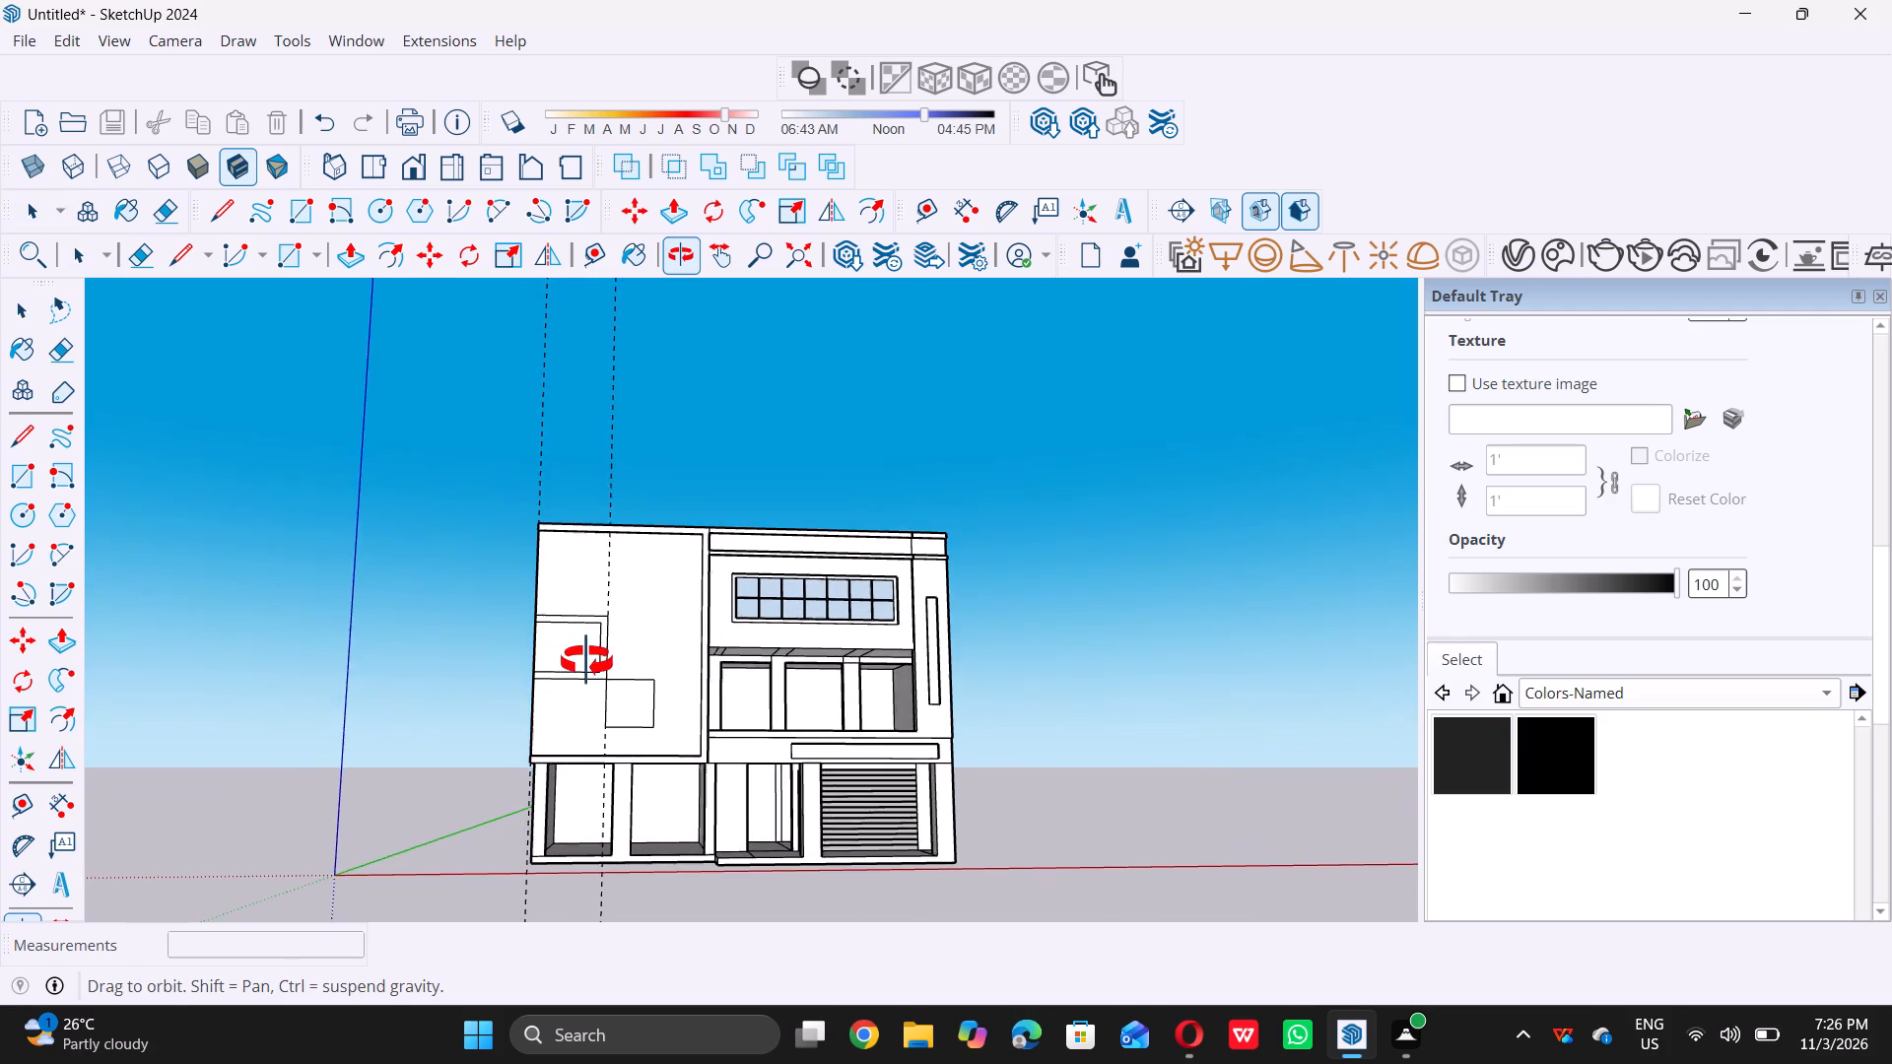
{"action": "middle_click_drag", "start_coordinate": [586, 661], "coordinate": [591, 665]}
{"action": "middle_click_drag", "start_coordinate": [609, 661], "coordinate": [621, 669]}
Place a horizontal guide about 11' 7" above the square's top edge, crossing the vertical guide on the lower block's wall.
{"action": "scroll", "coordinate": [622, 690], "scroll_direction": "up", "scroll_amount": 6}
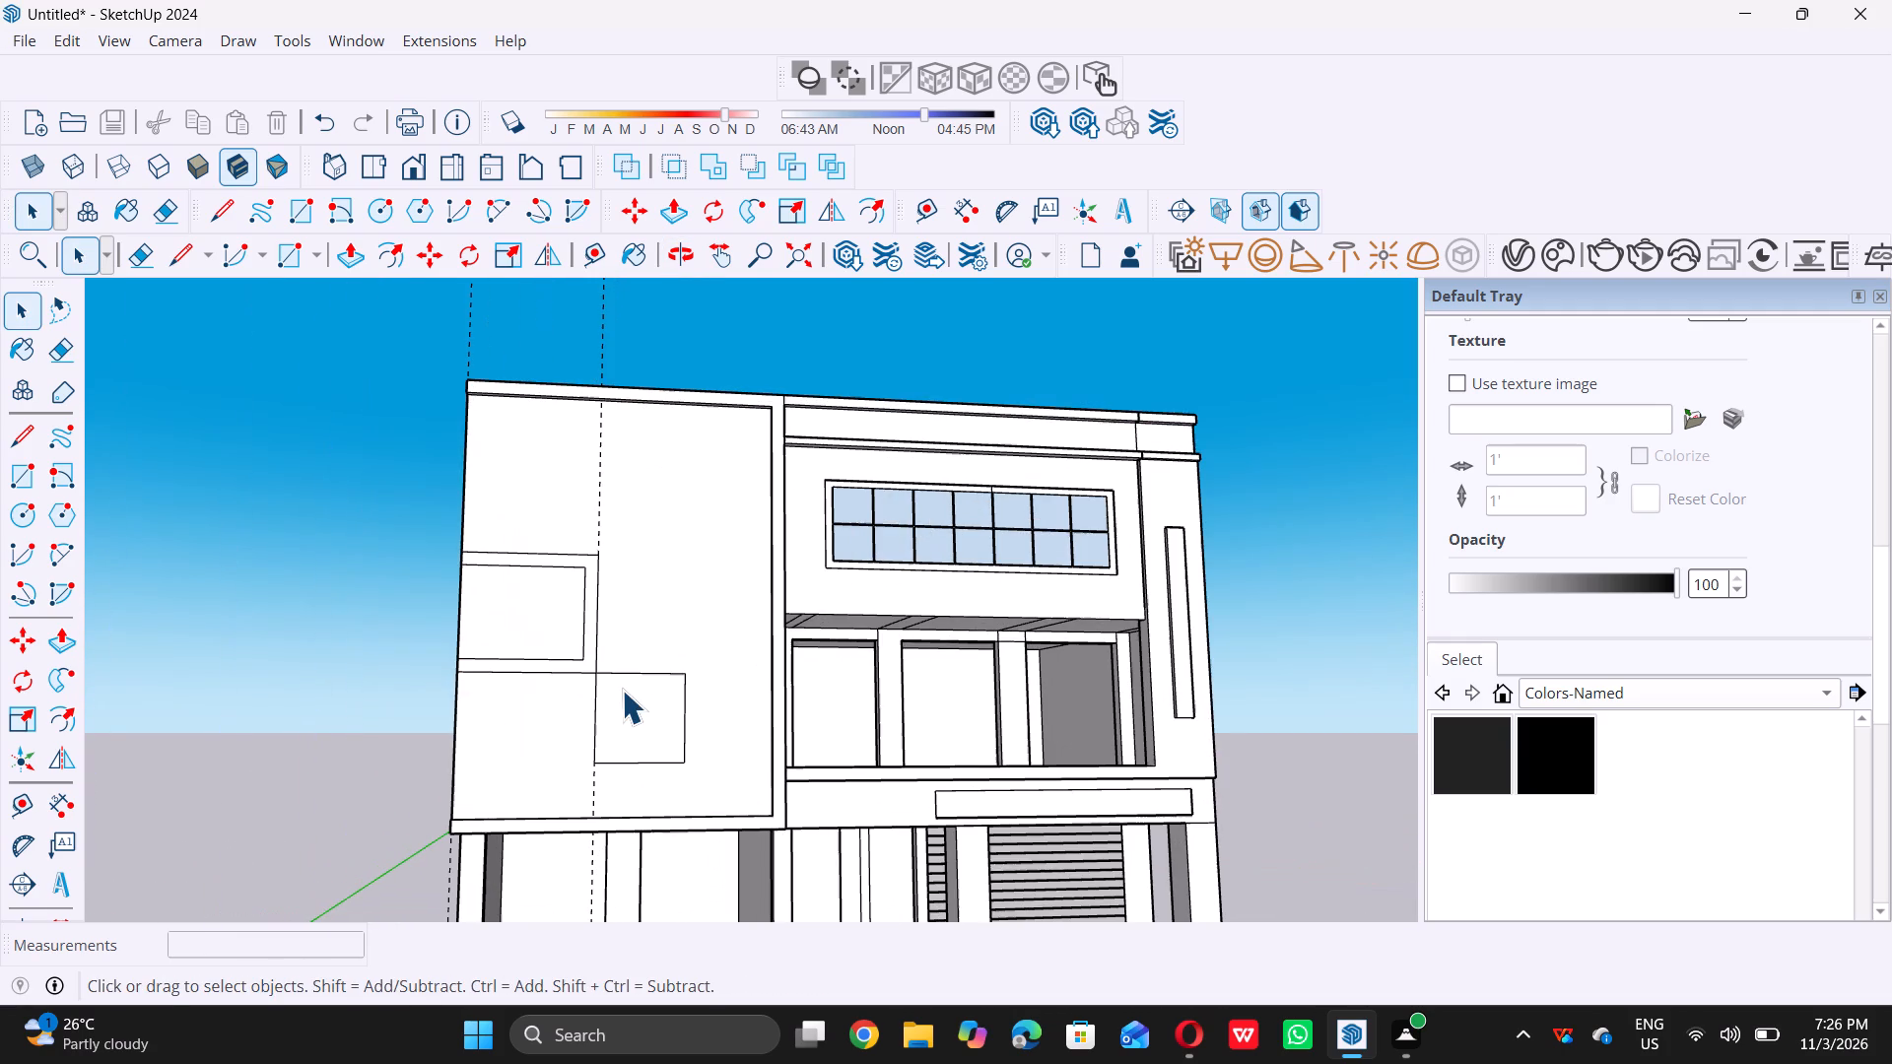
{"action": "key", "text": "t"}
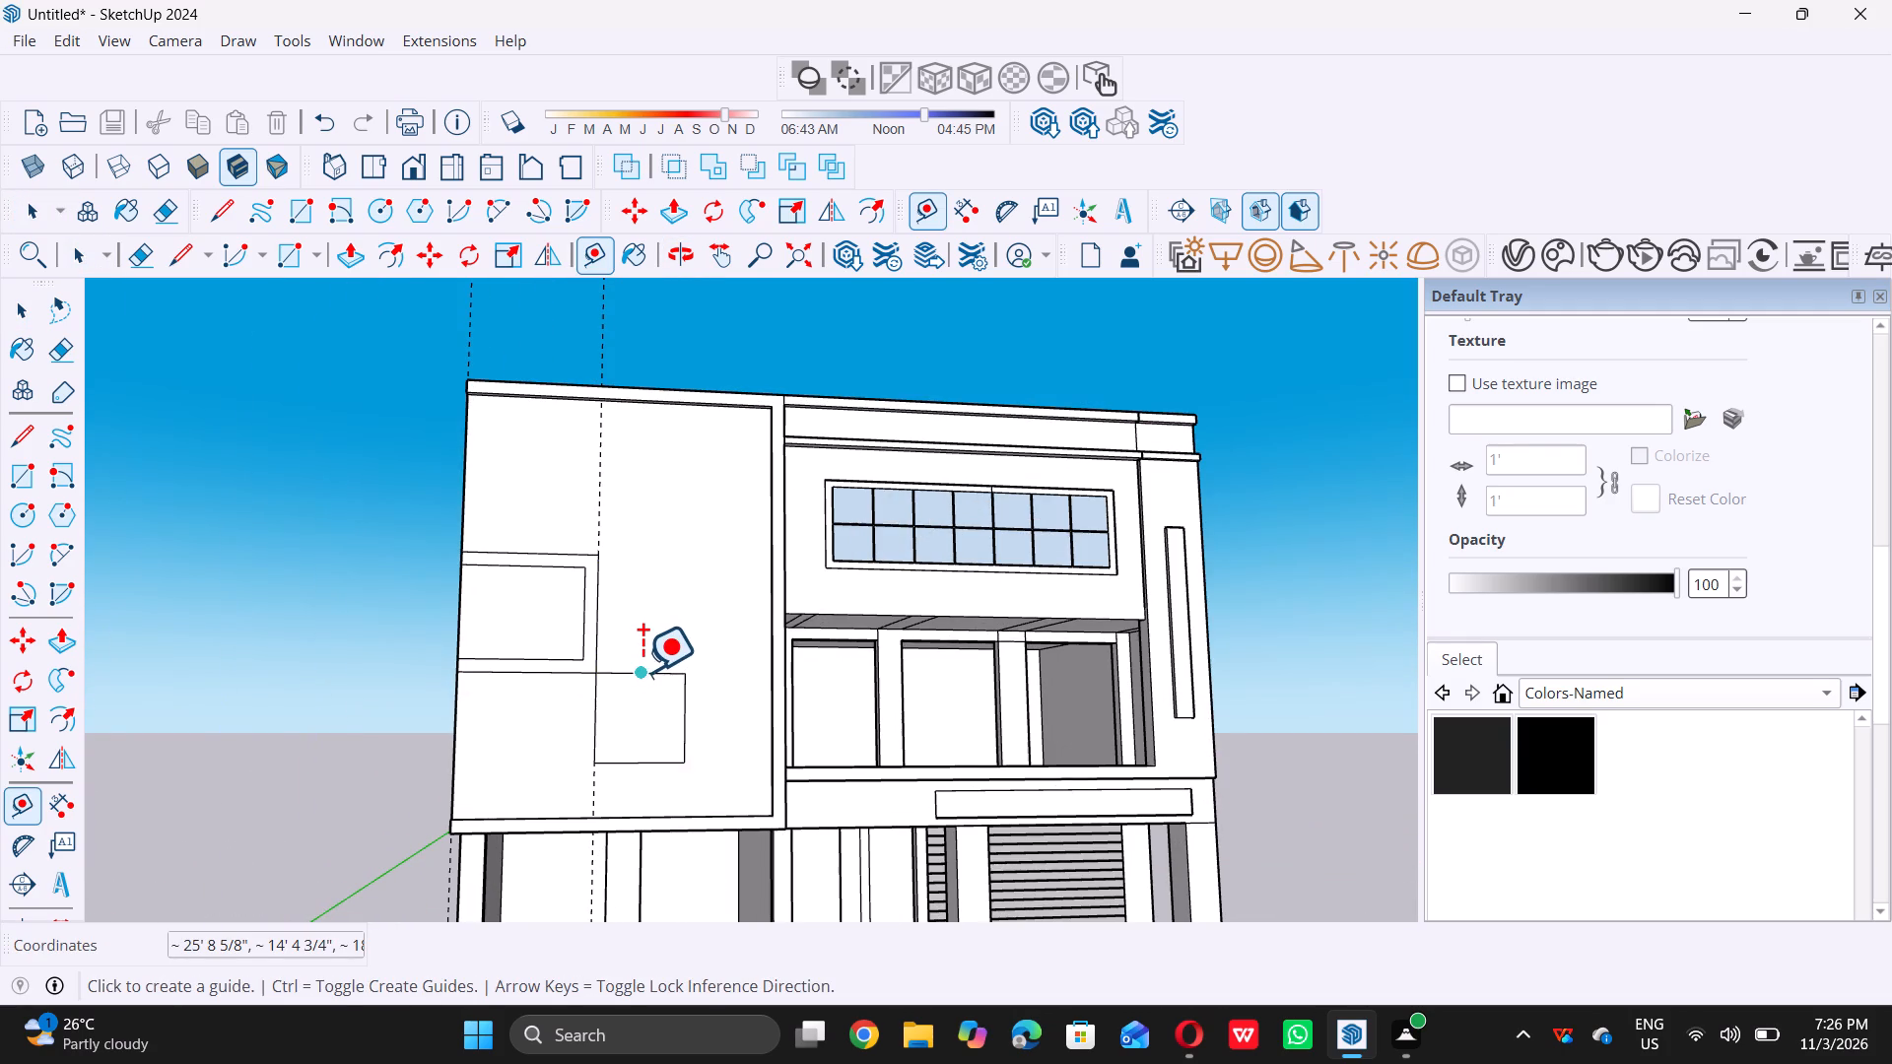
{"action": "key", "text": "space"}
{"action": "type", "text": "t"}
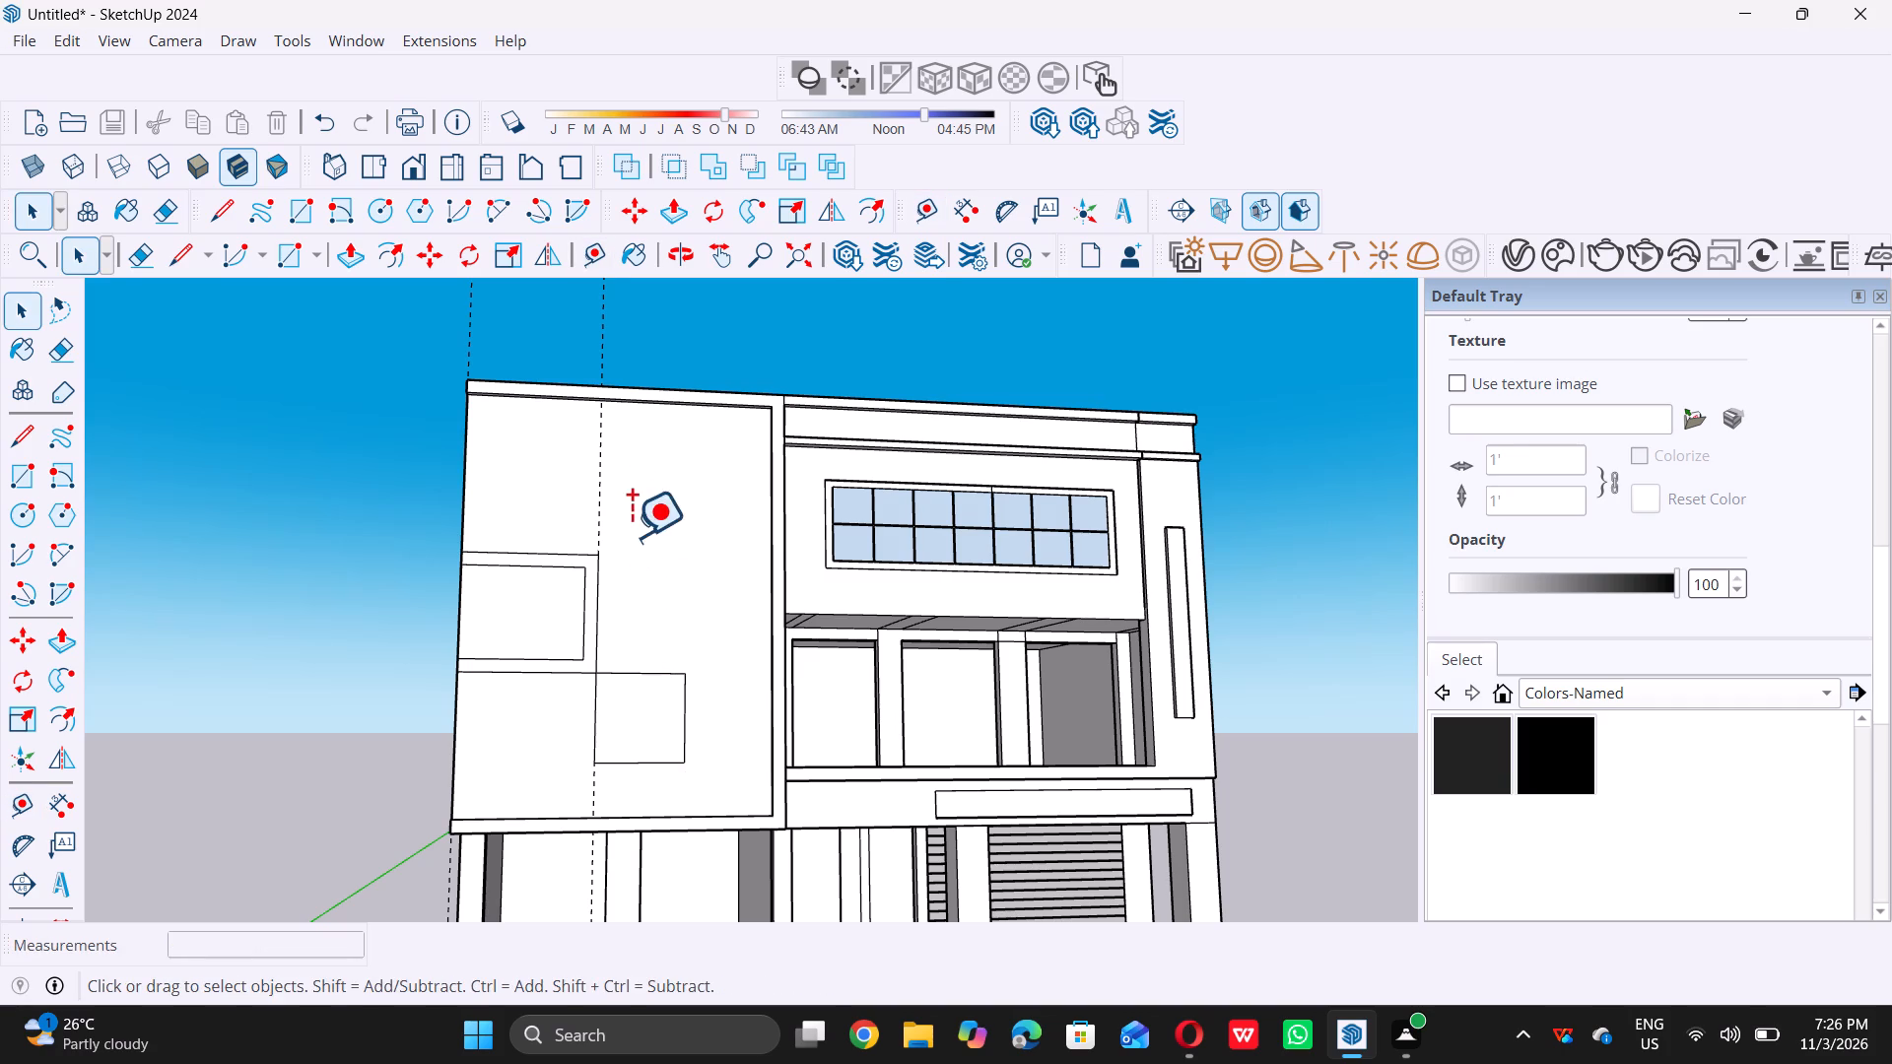
{"action": "left_click", "coordinate": [611, 668]}
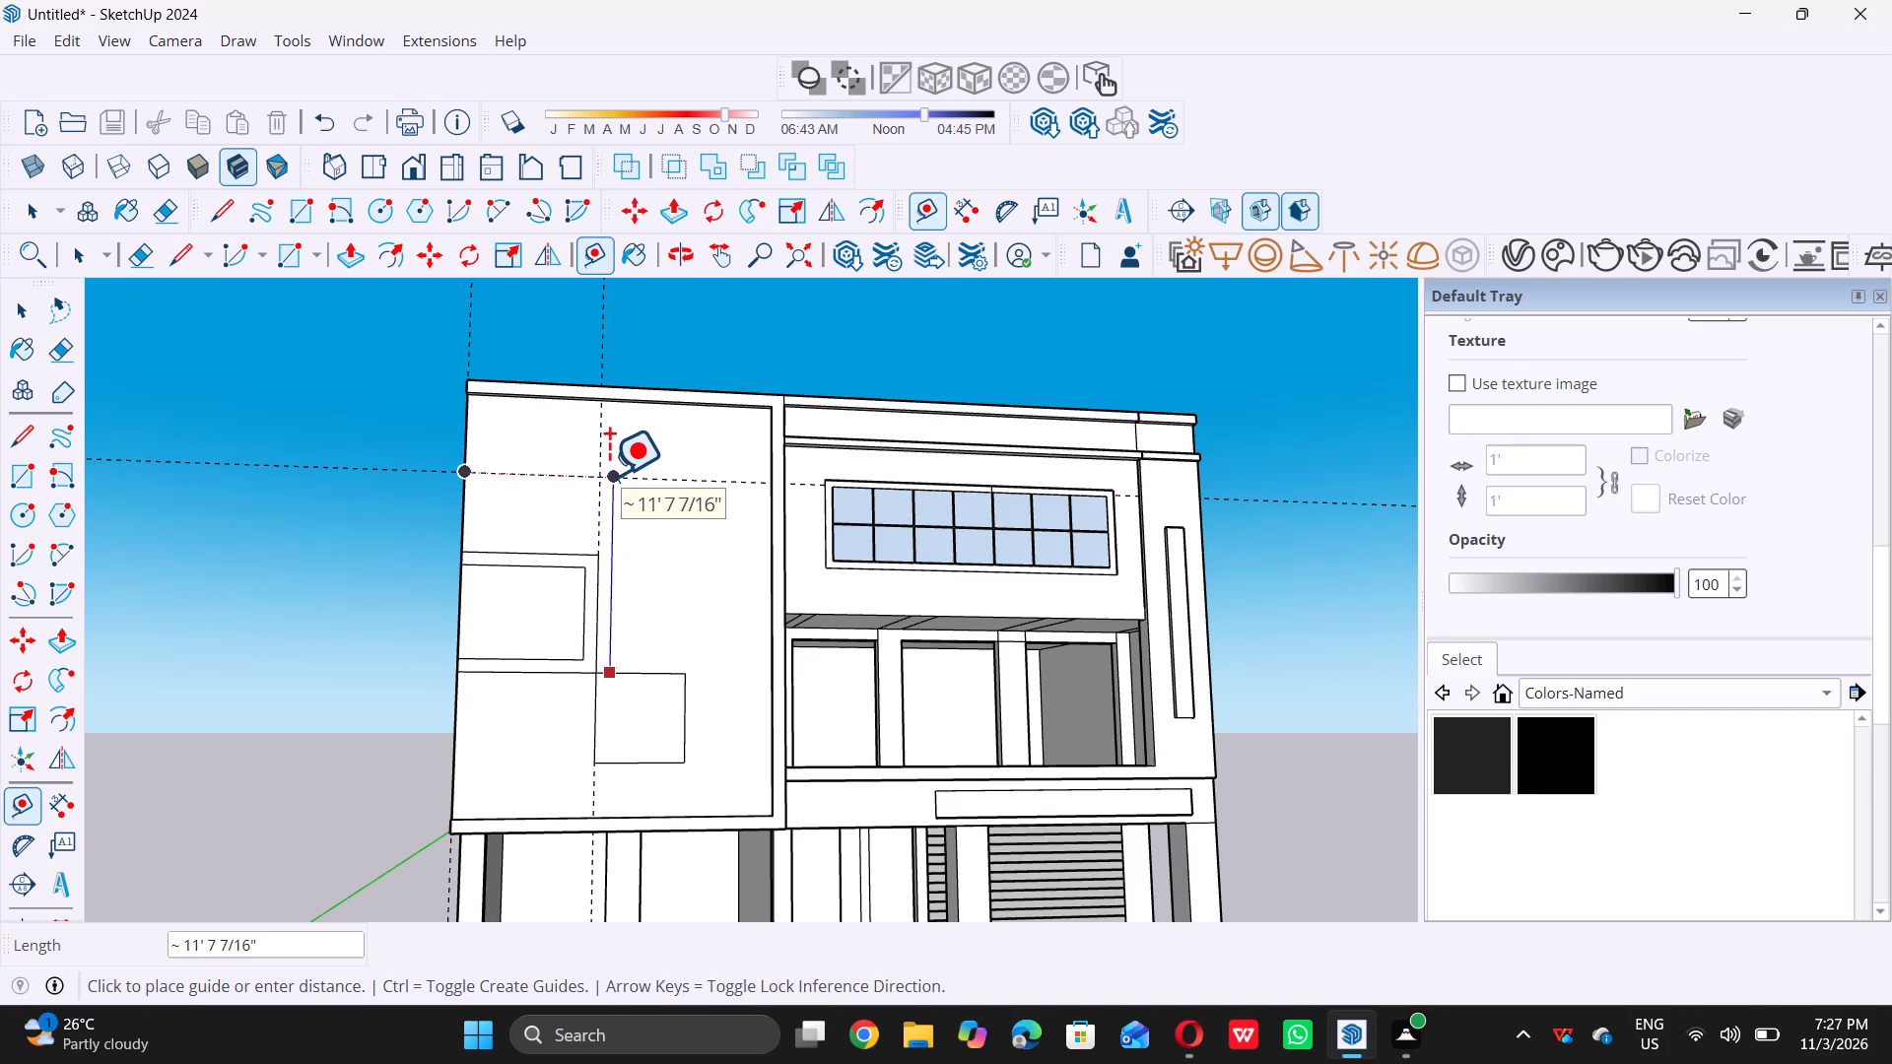
{"action": "triple_click", "coordinate": [609, 475]}
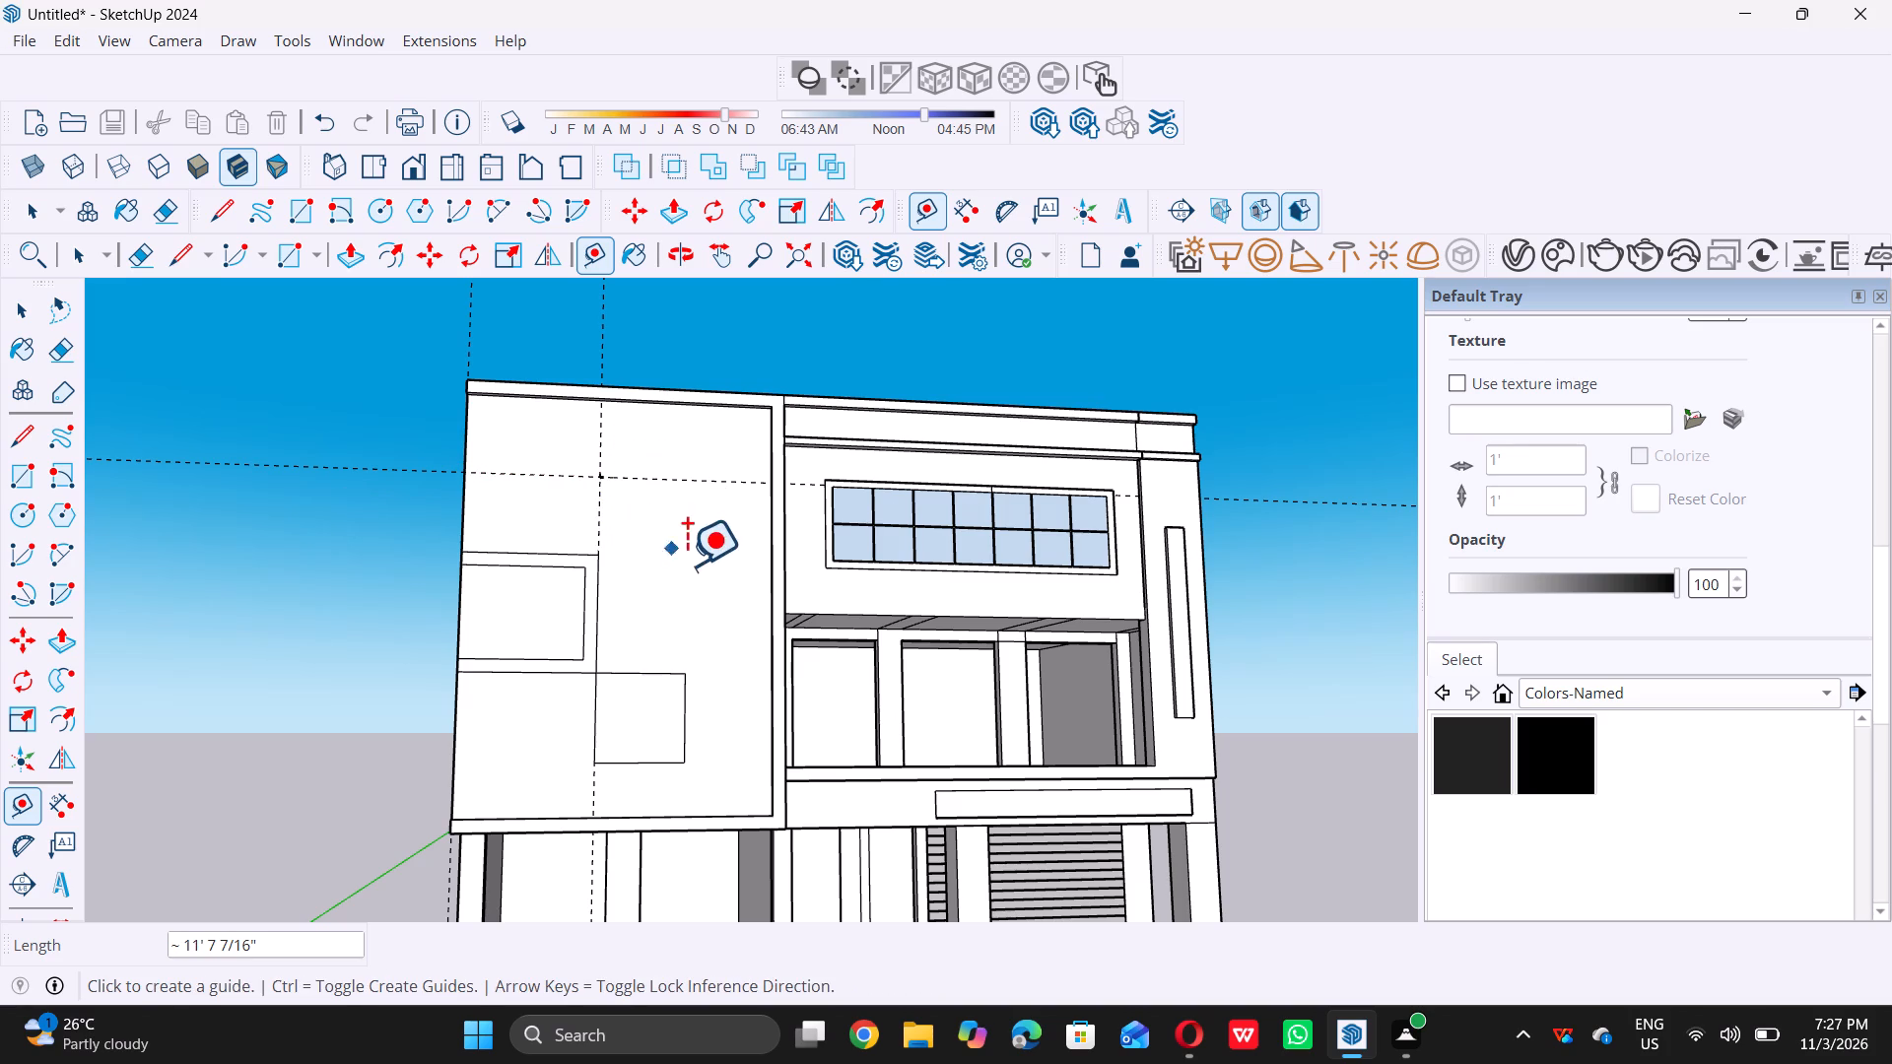
{"action": "key", "text": "space"}
Draw a rectangle about 11' 7" high by 5' 2" wide from the guides' intersection to the square's upper corner farther from the frame.
{"action": "middle_click_drag", "start_coordinate": [679, 572], "coordinate": [647, 558]}
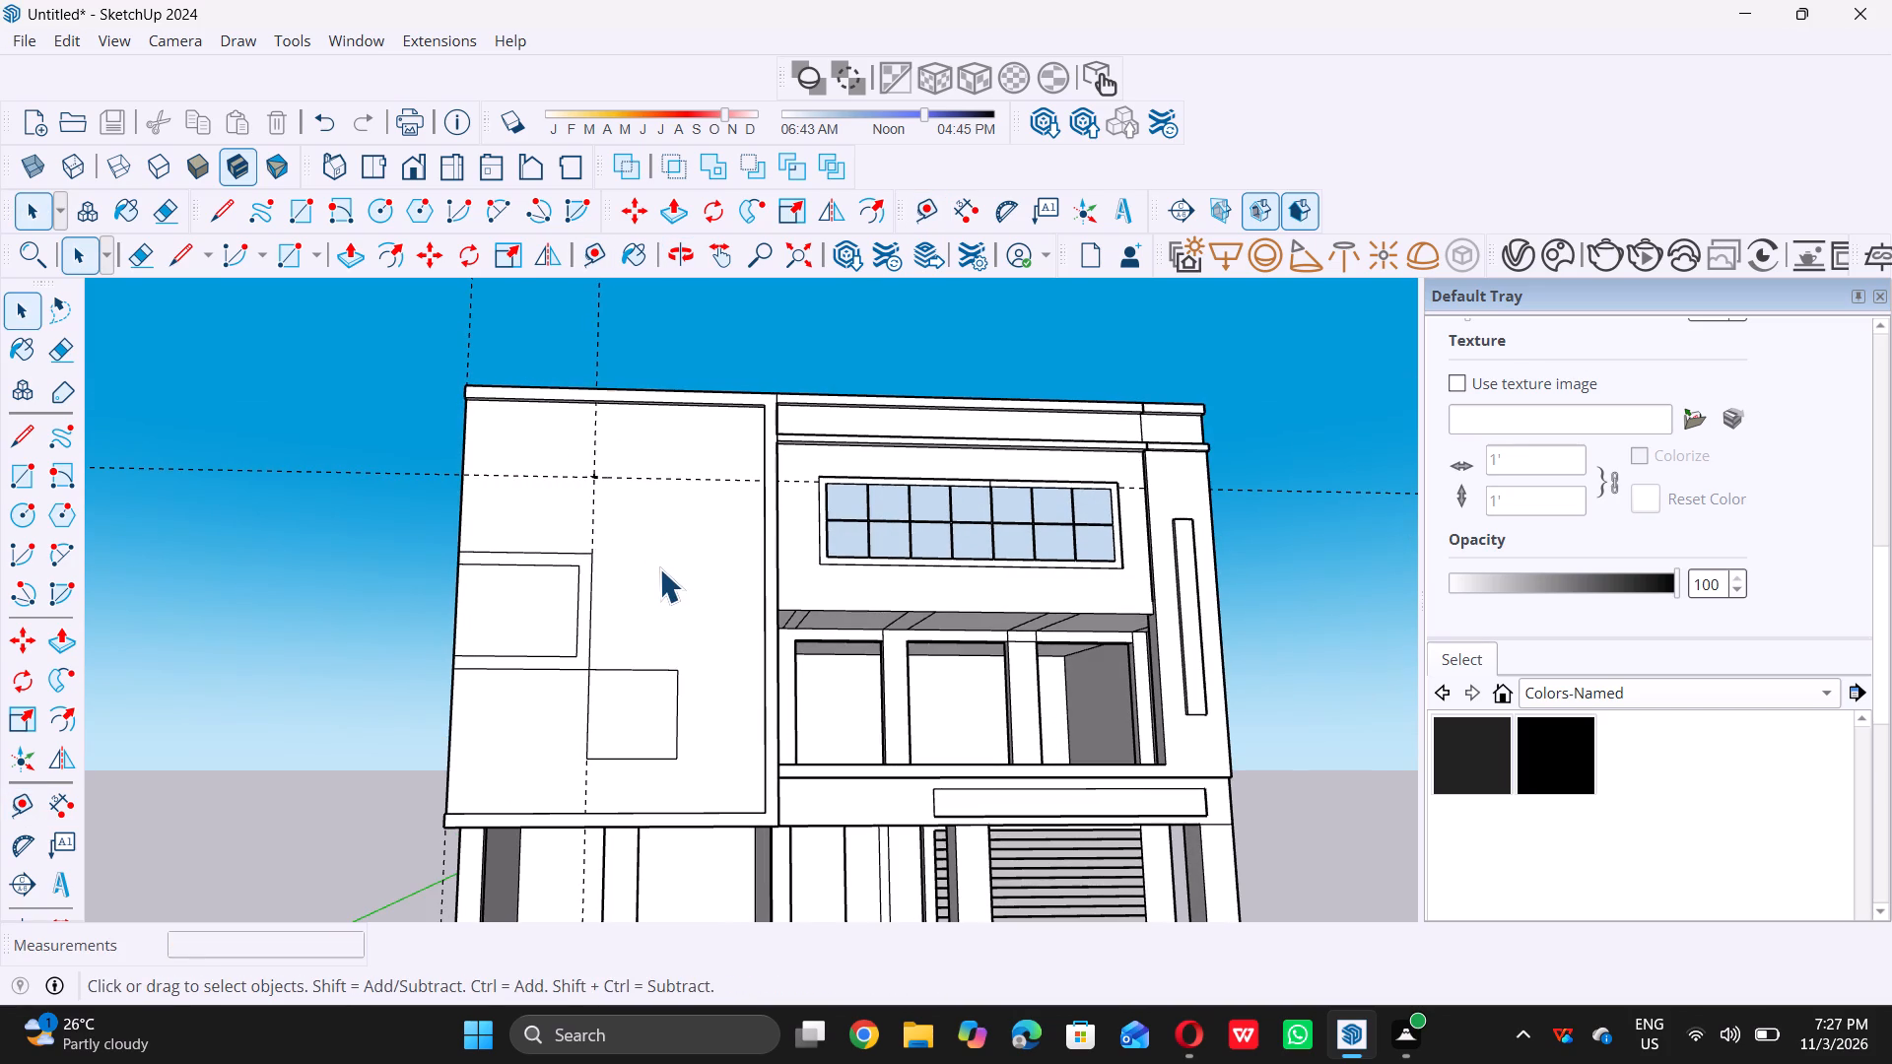
{"action": "scroll", "coordinate": [662, 569], "scroll_direction": "up", "scroll_amount": 5}
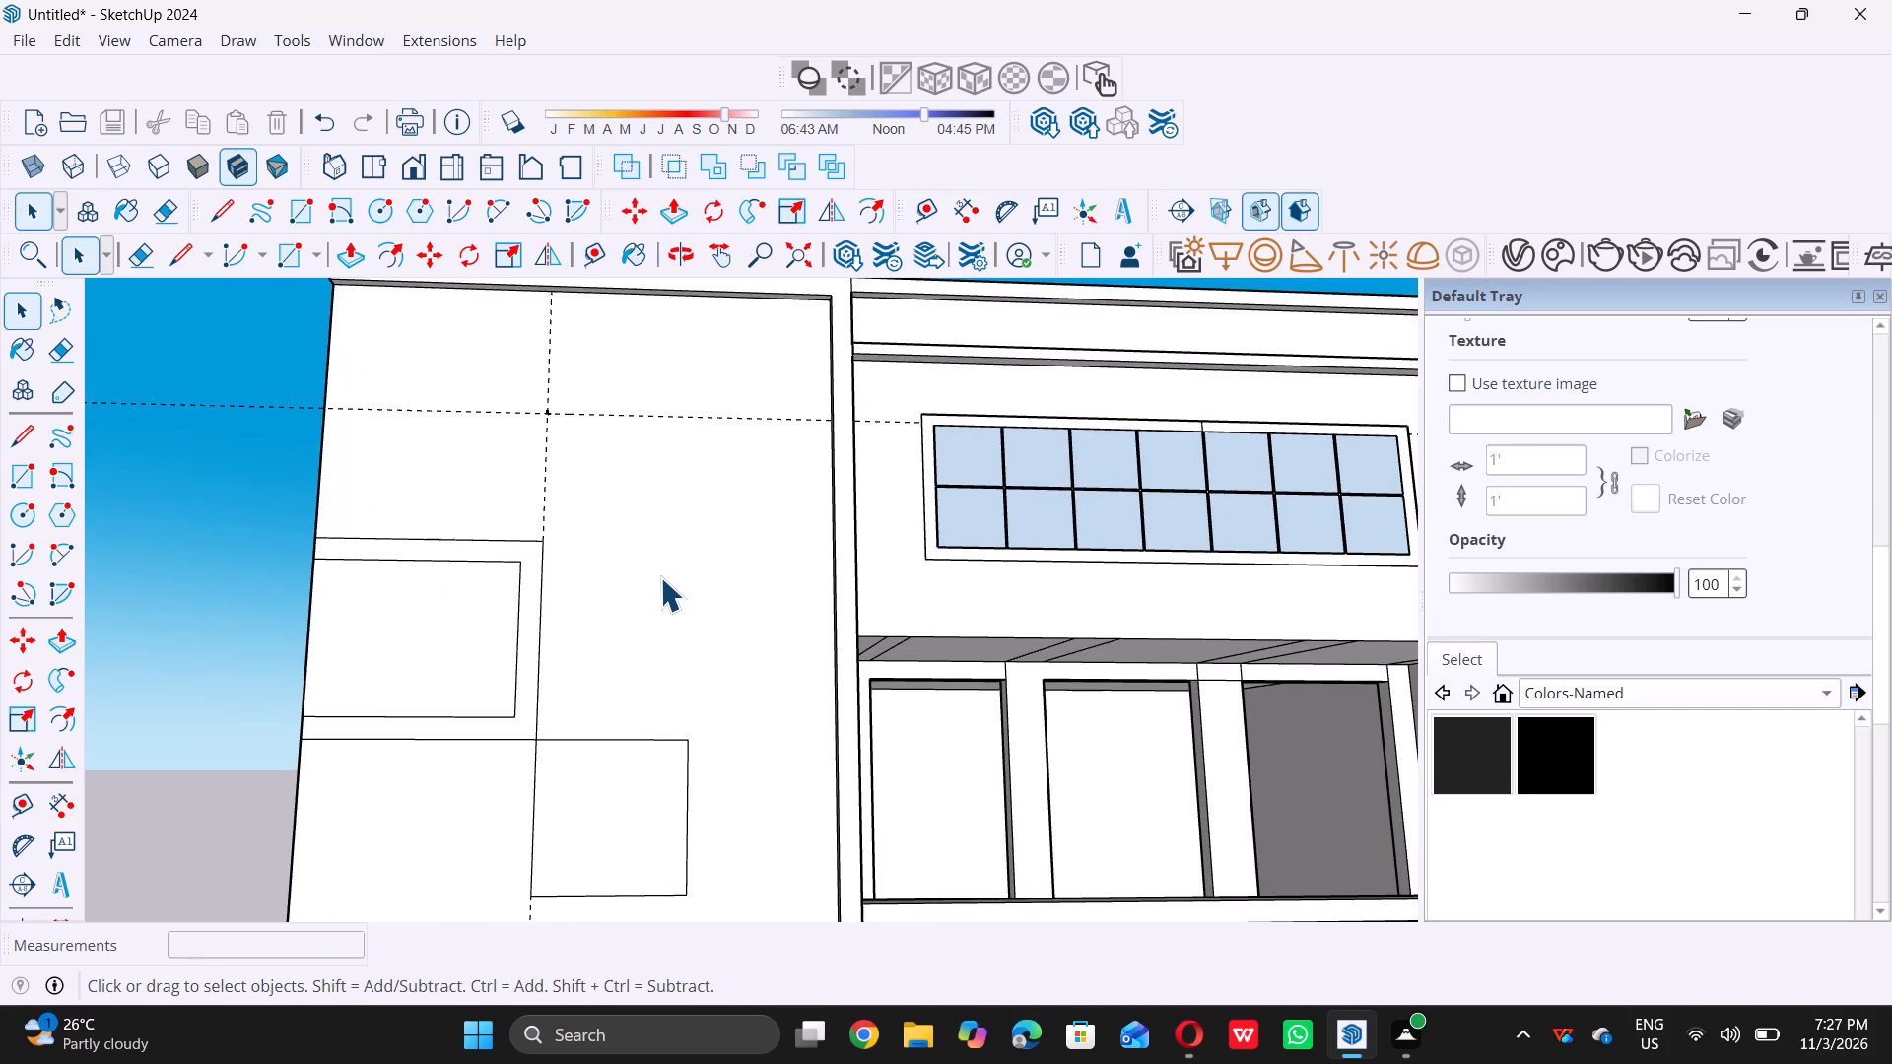
{"action": "key", "text": "r"}
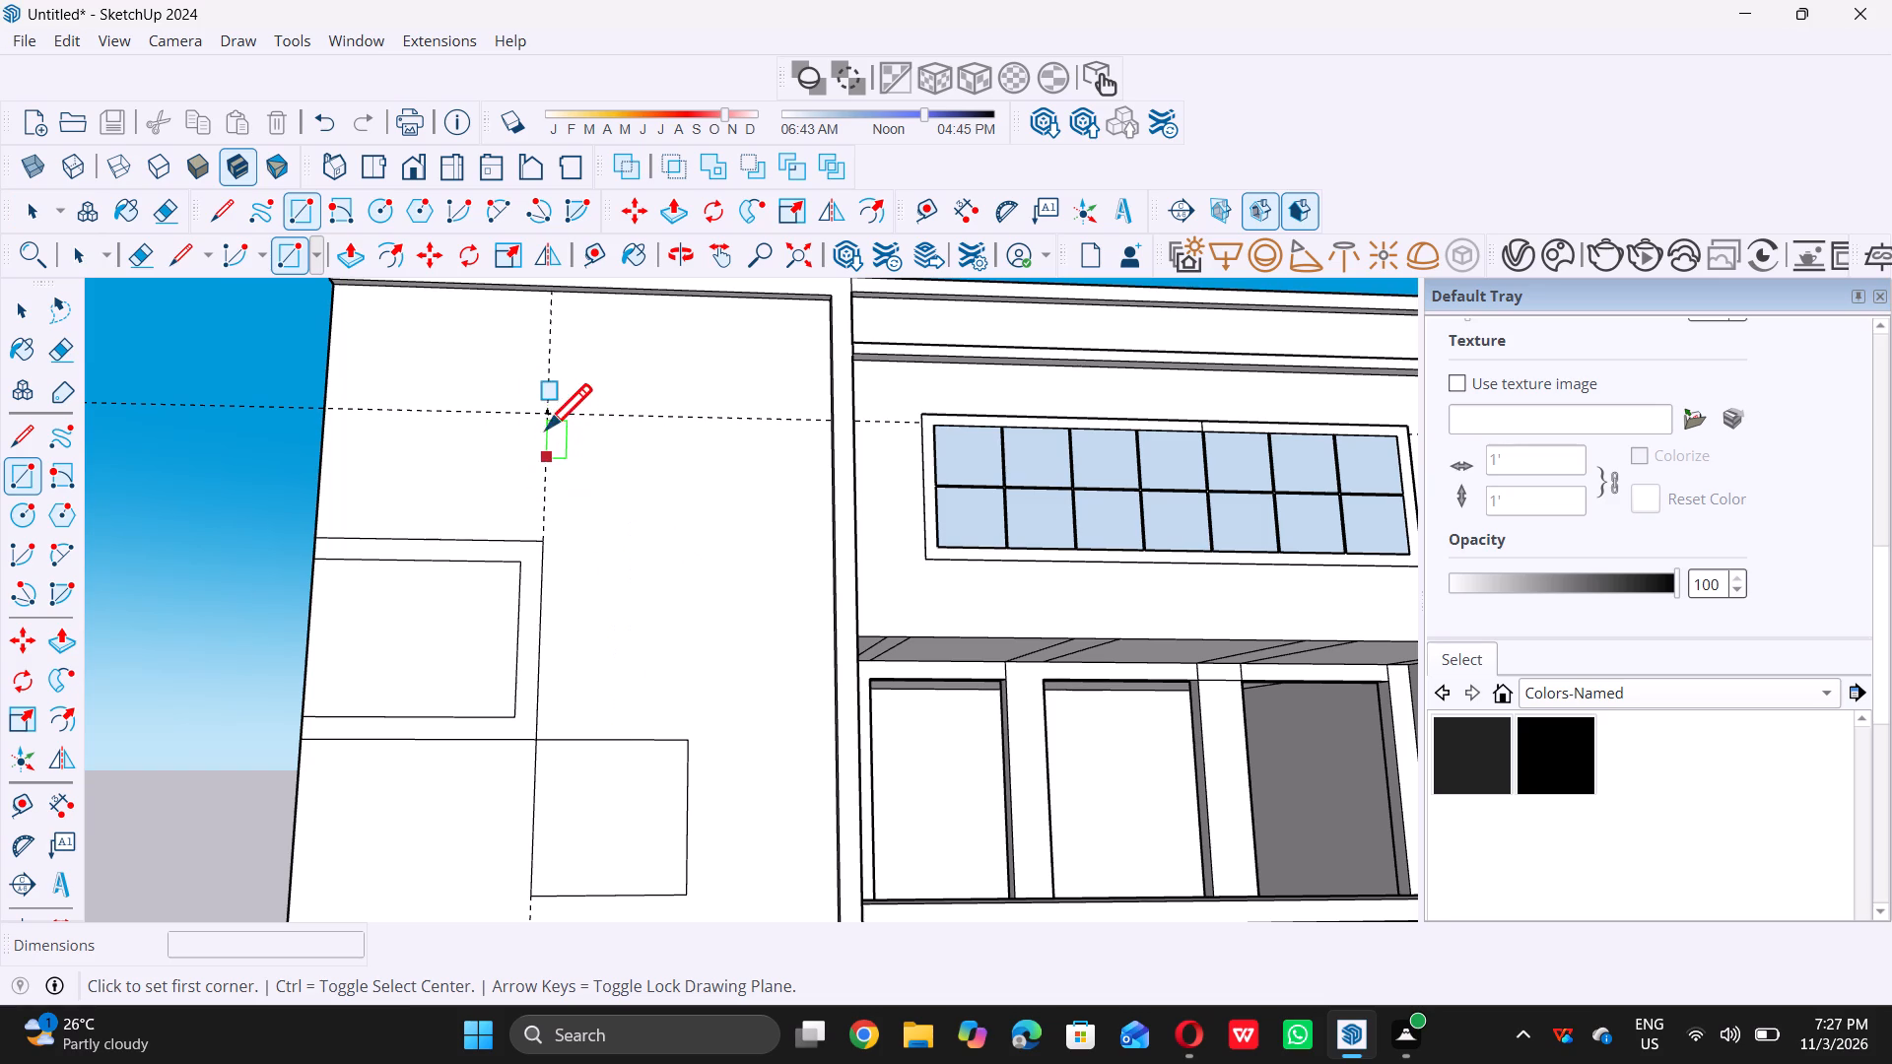
{"action": "double_click", "coordinate": [547, 414]}
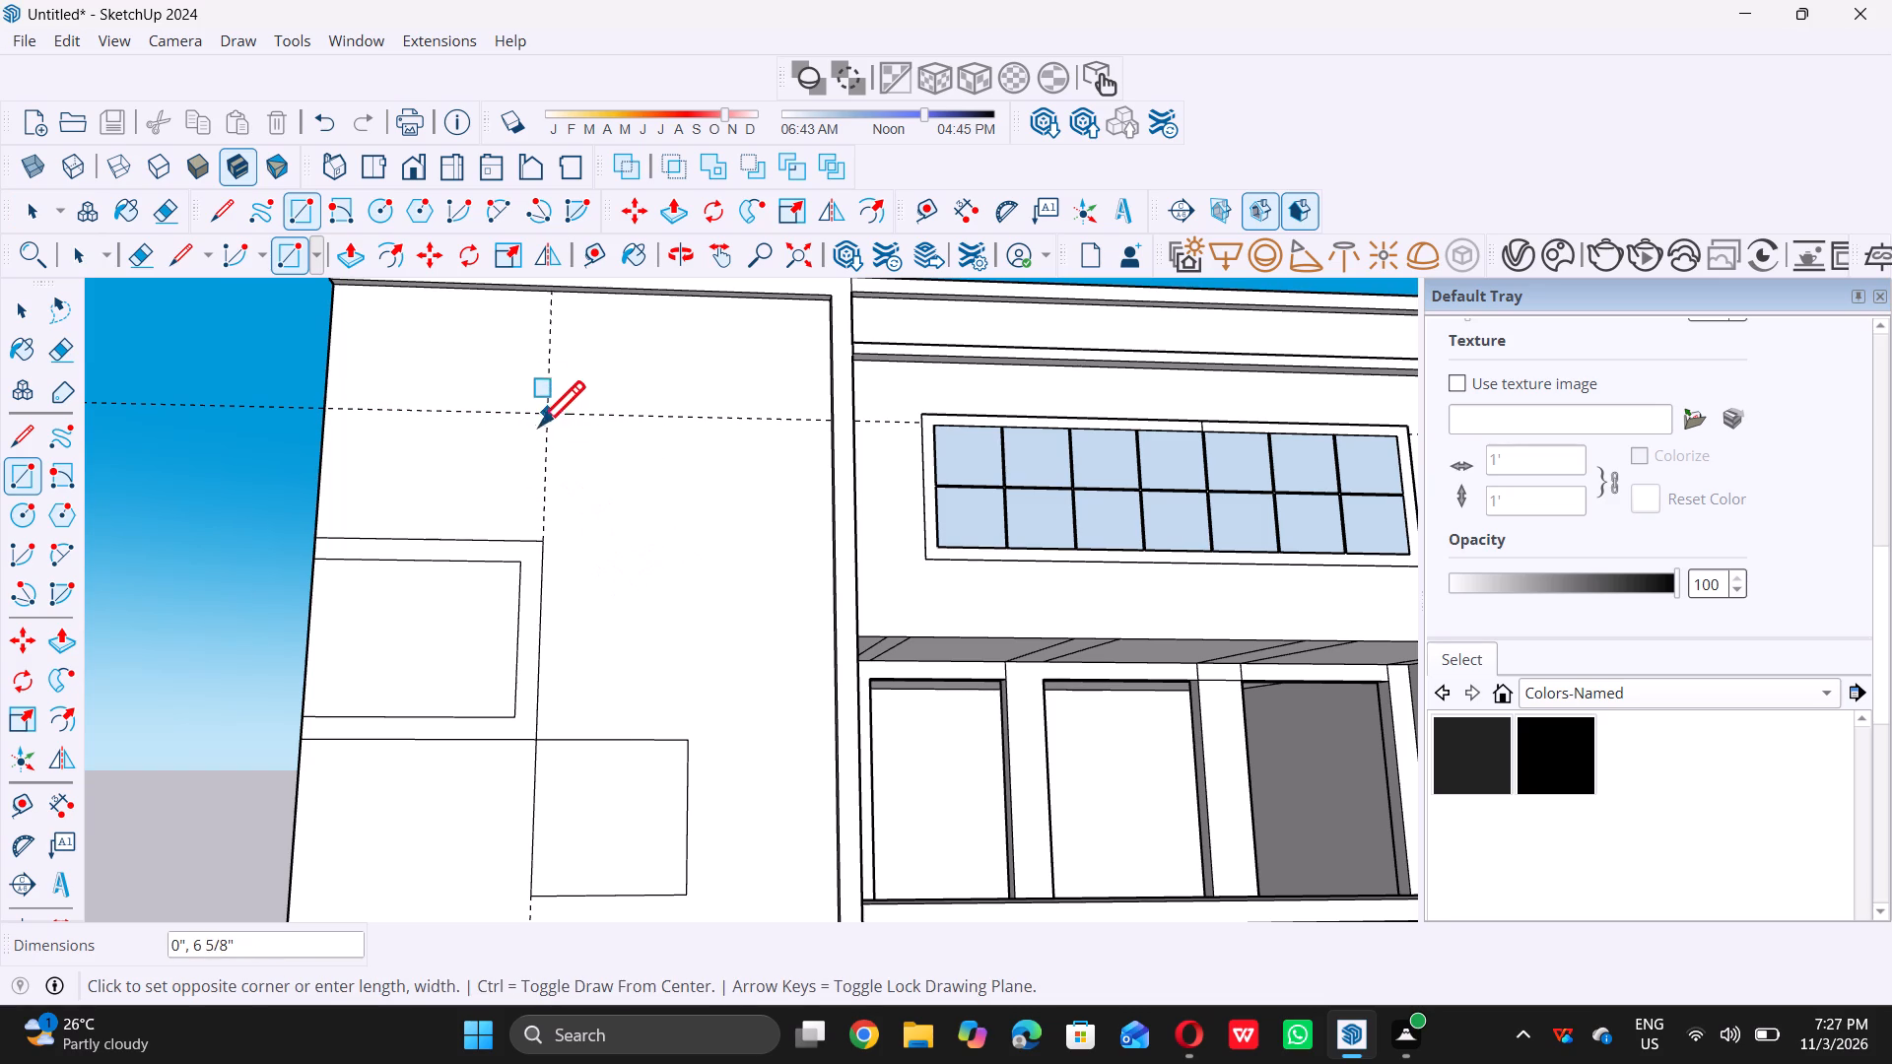
{"action": "triple_click", "coordinate": [551, 415]}
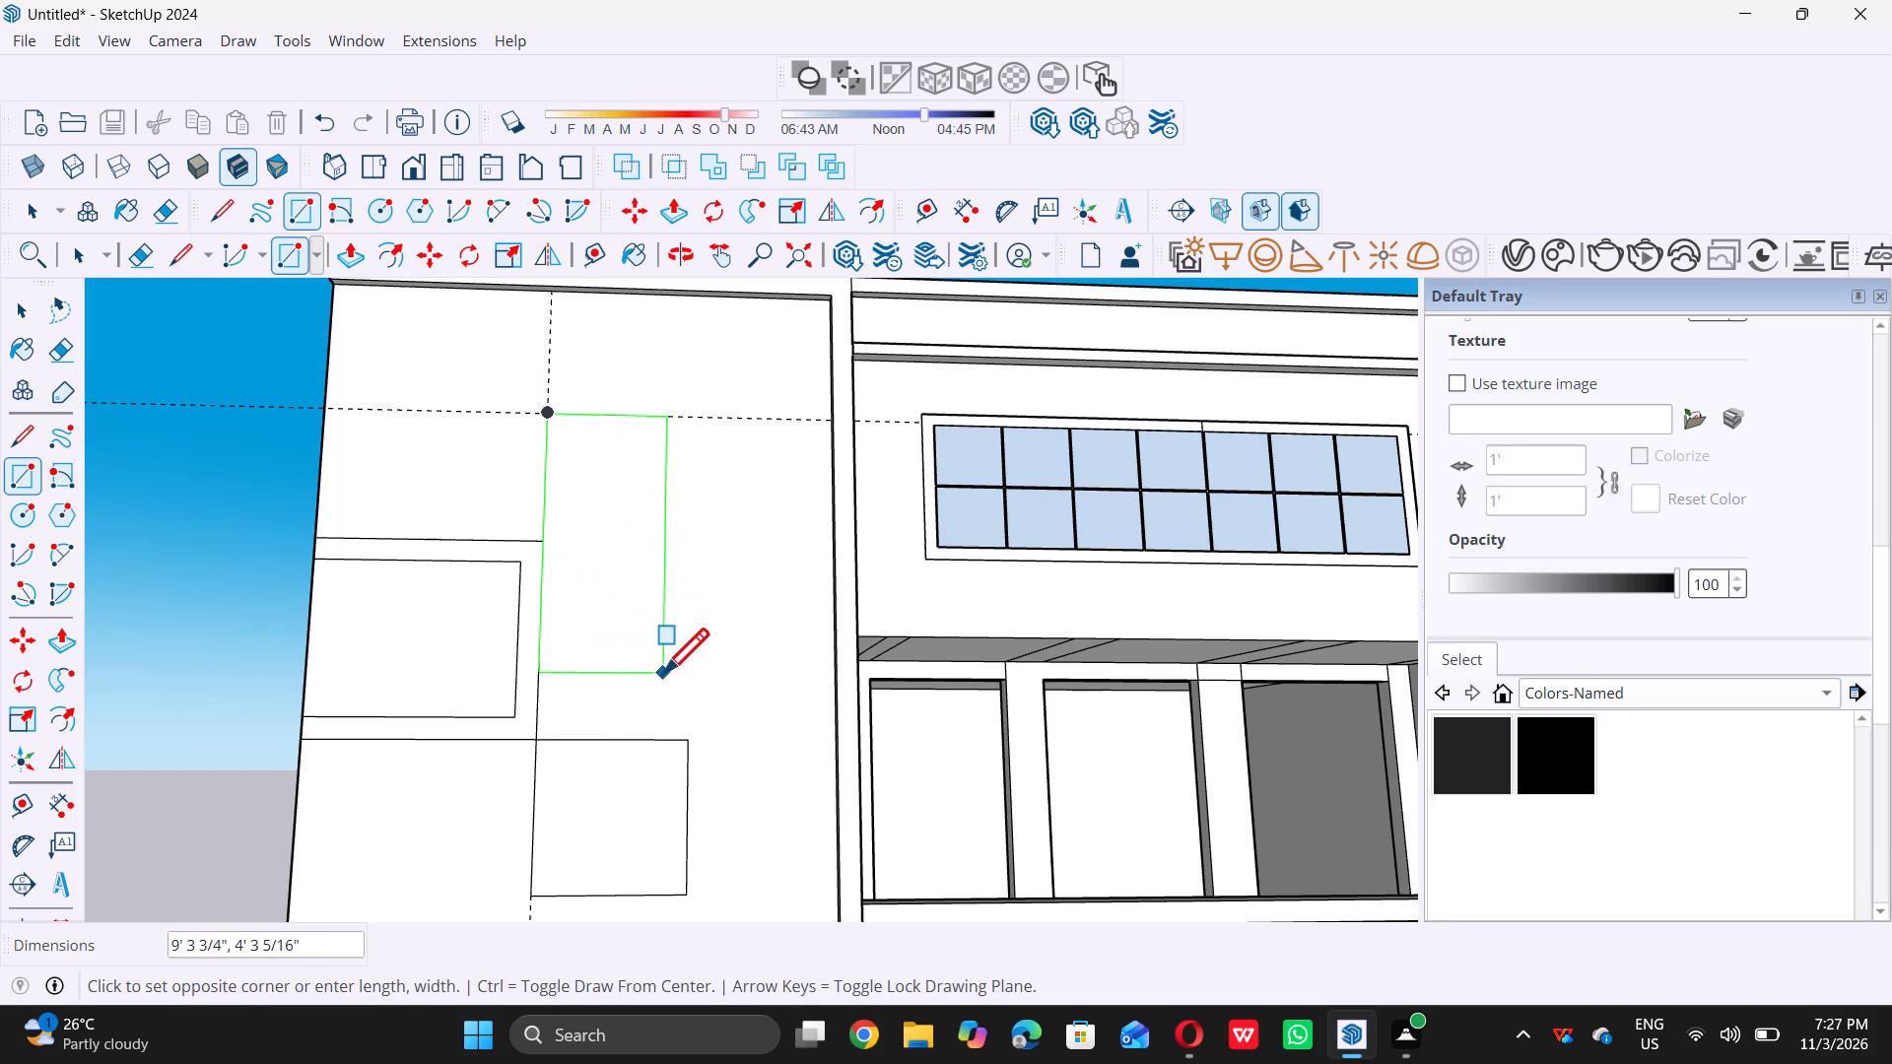
{"action": "double_click", "coordinate": [681, 740]}
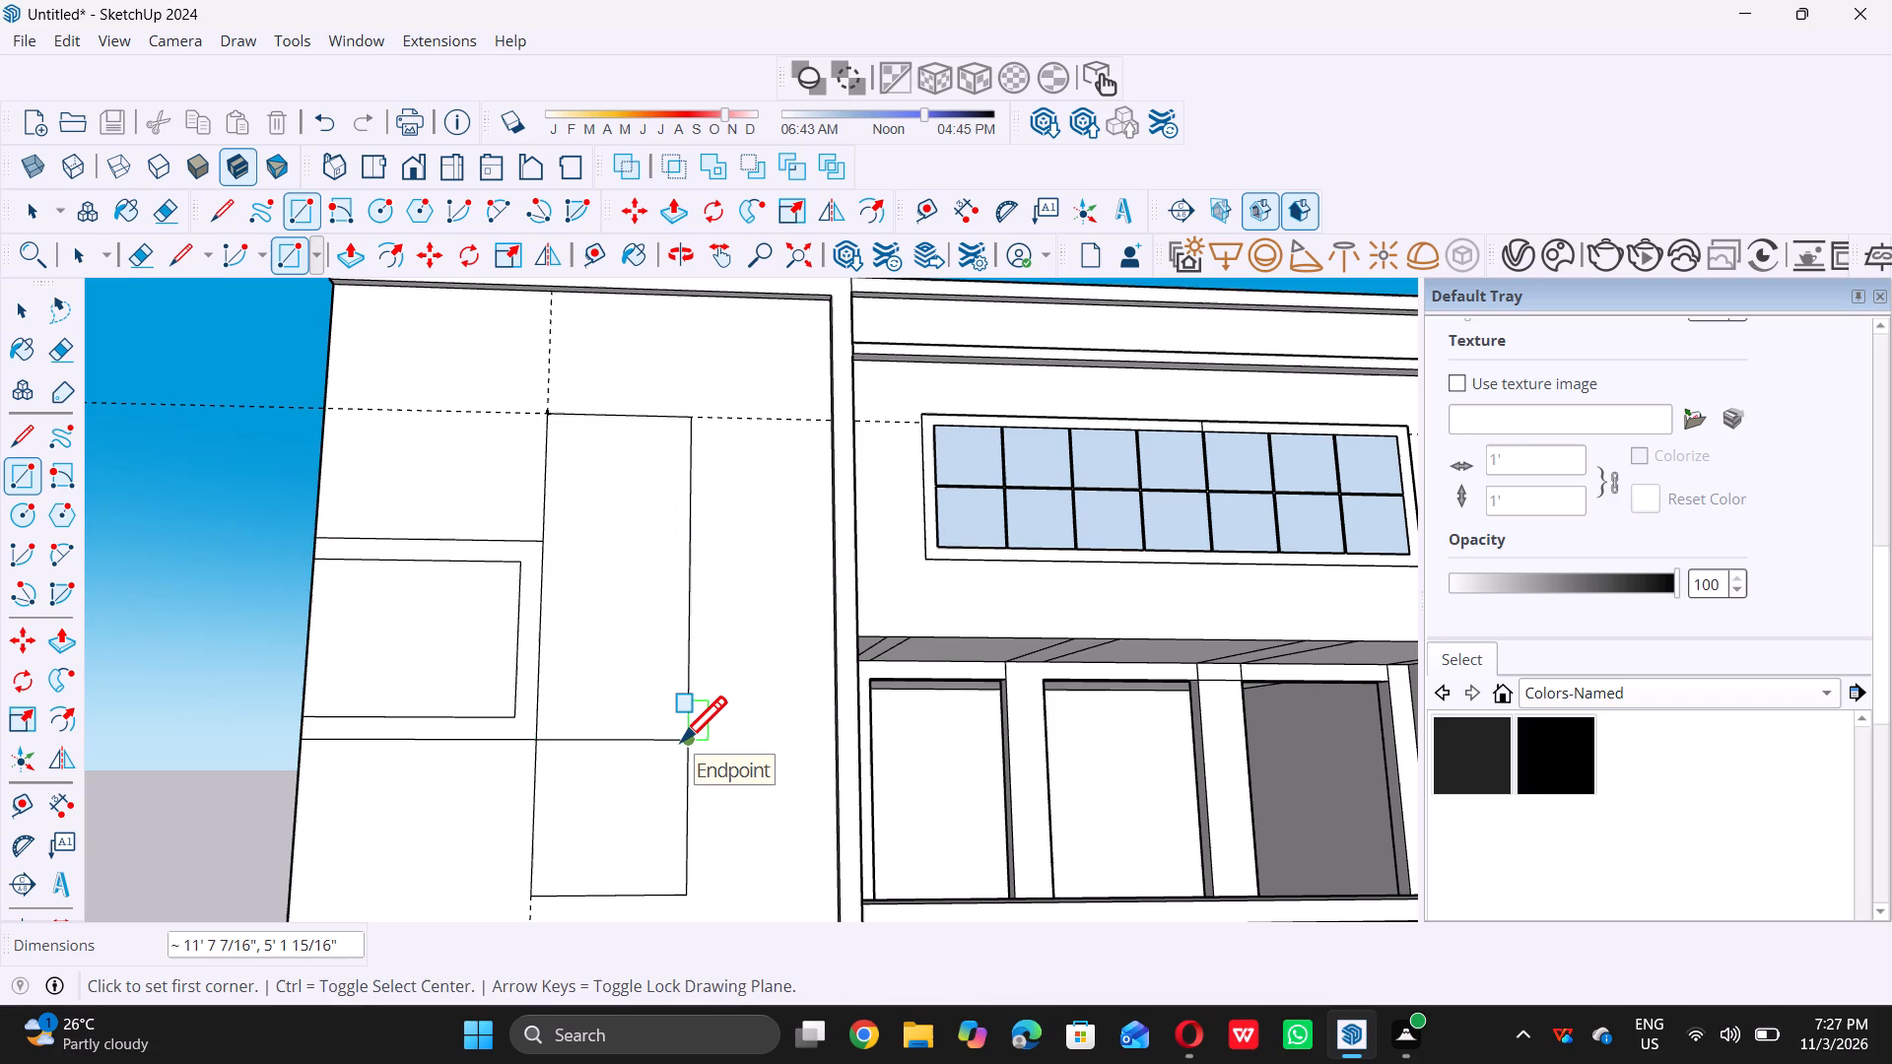
{"action": "key", "text": "space"}
Delete all the guides from the model.
{"action": "scroll", "coordinate": [544, 732], "scroll_direction": "down", "scroll_amount": 5}
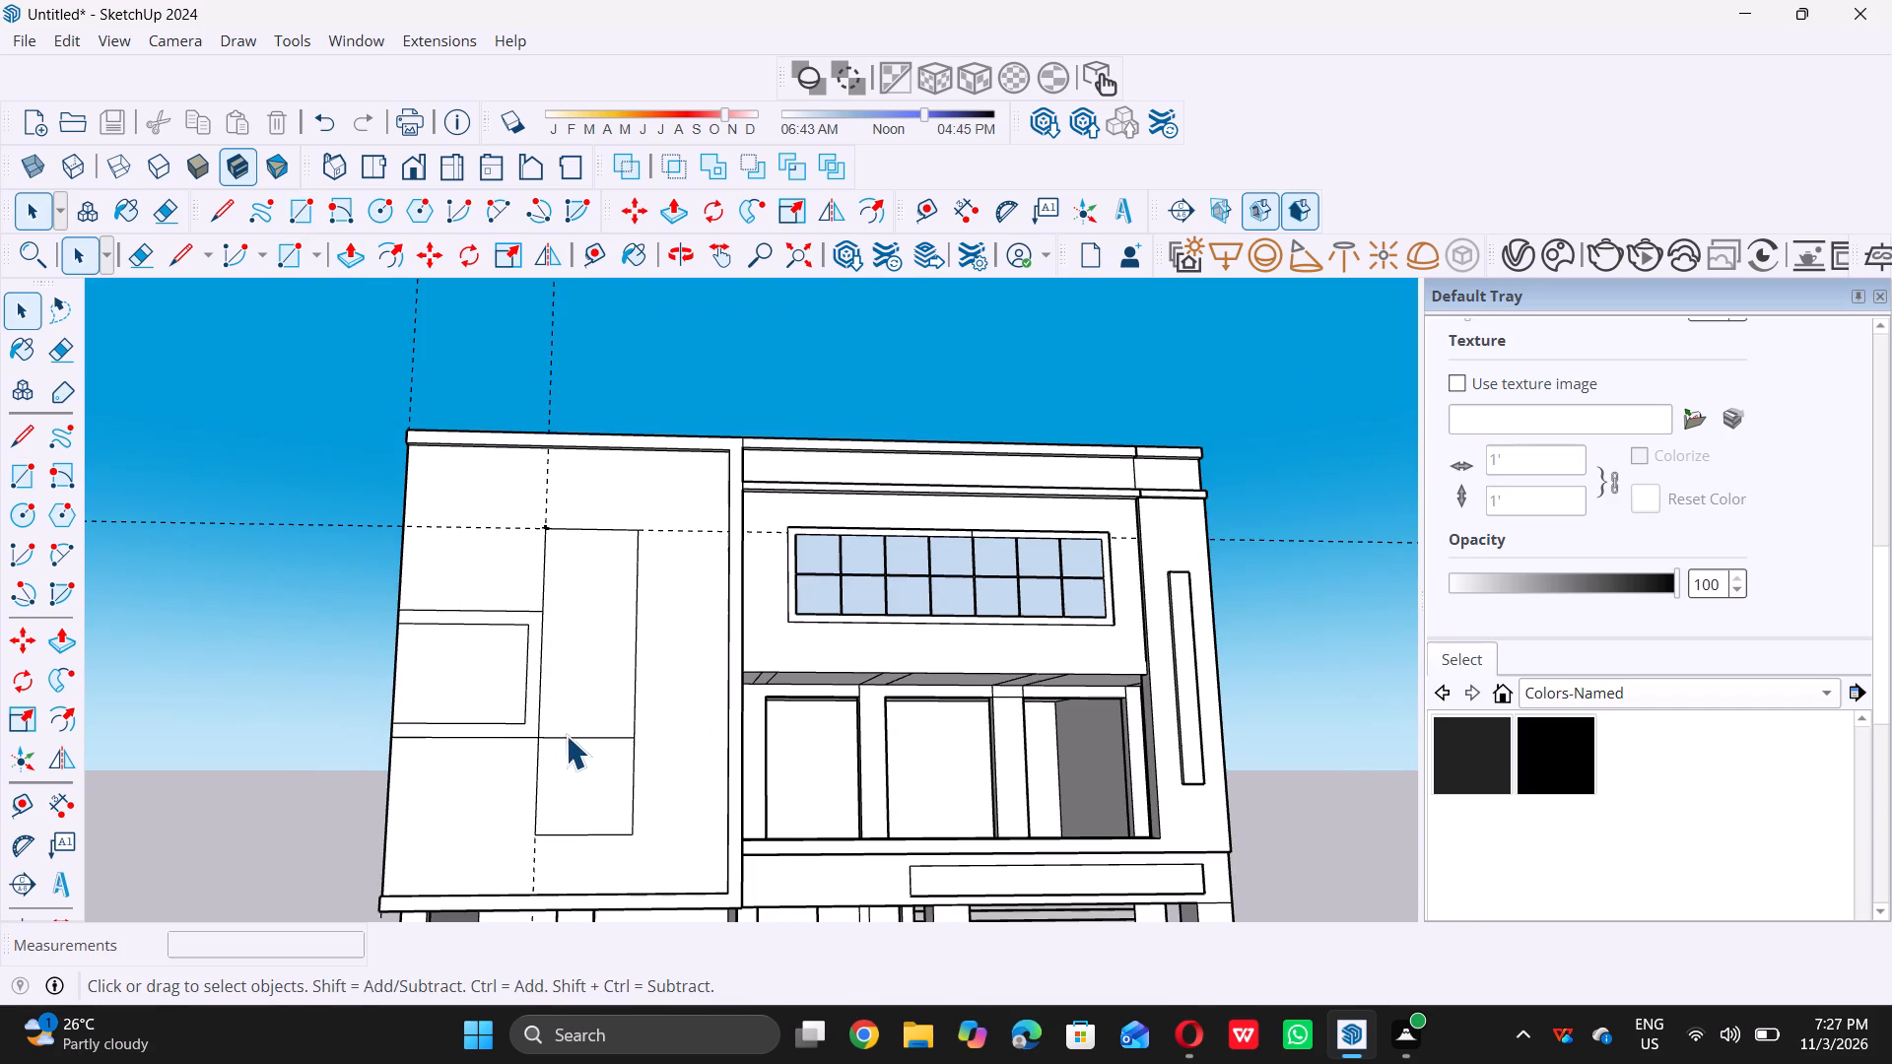
{"action": "scroll", "coordinate": [566, 685], "scroll_direction": "down", "scroll_amount": 4}
{"action": "scroll", "coordinate": [537, 509], "scroll_direction": "up", "scroll_amount": 1}
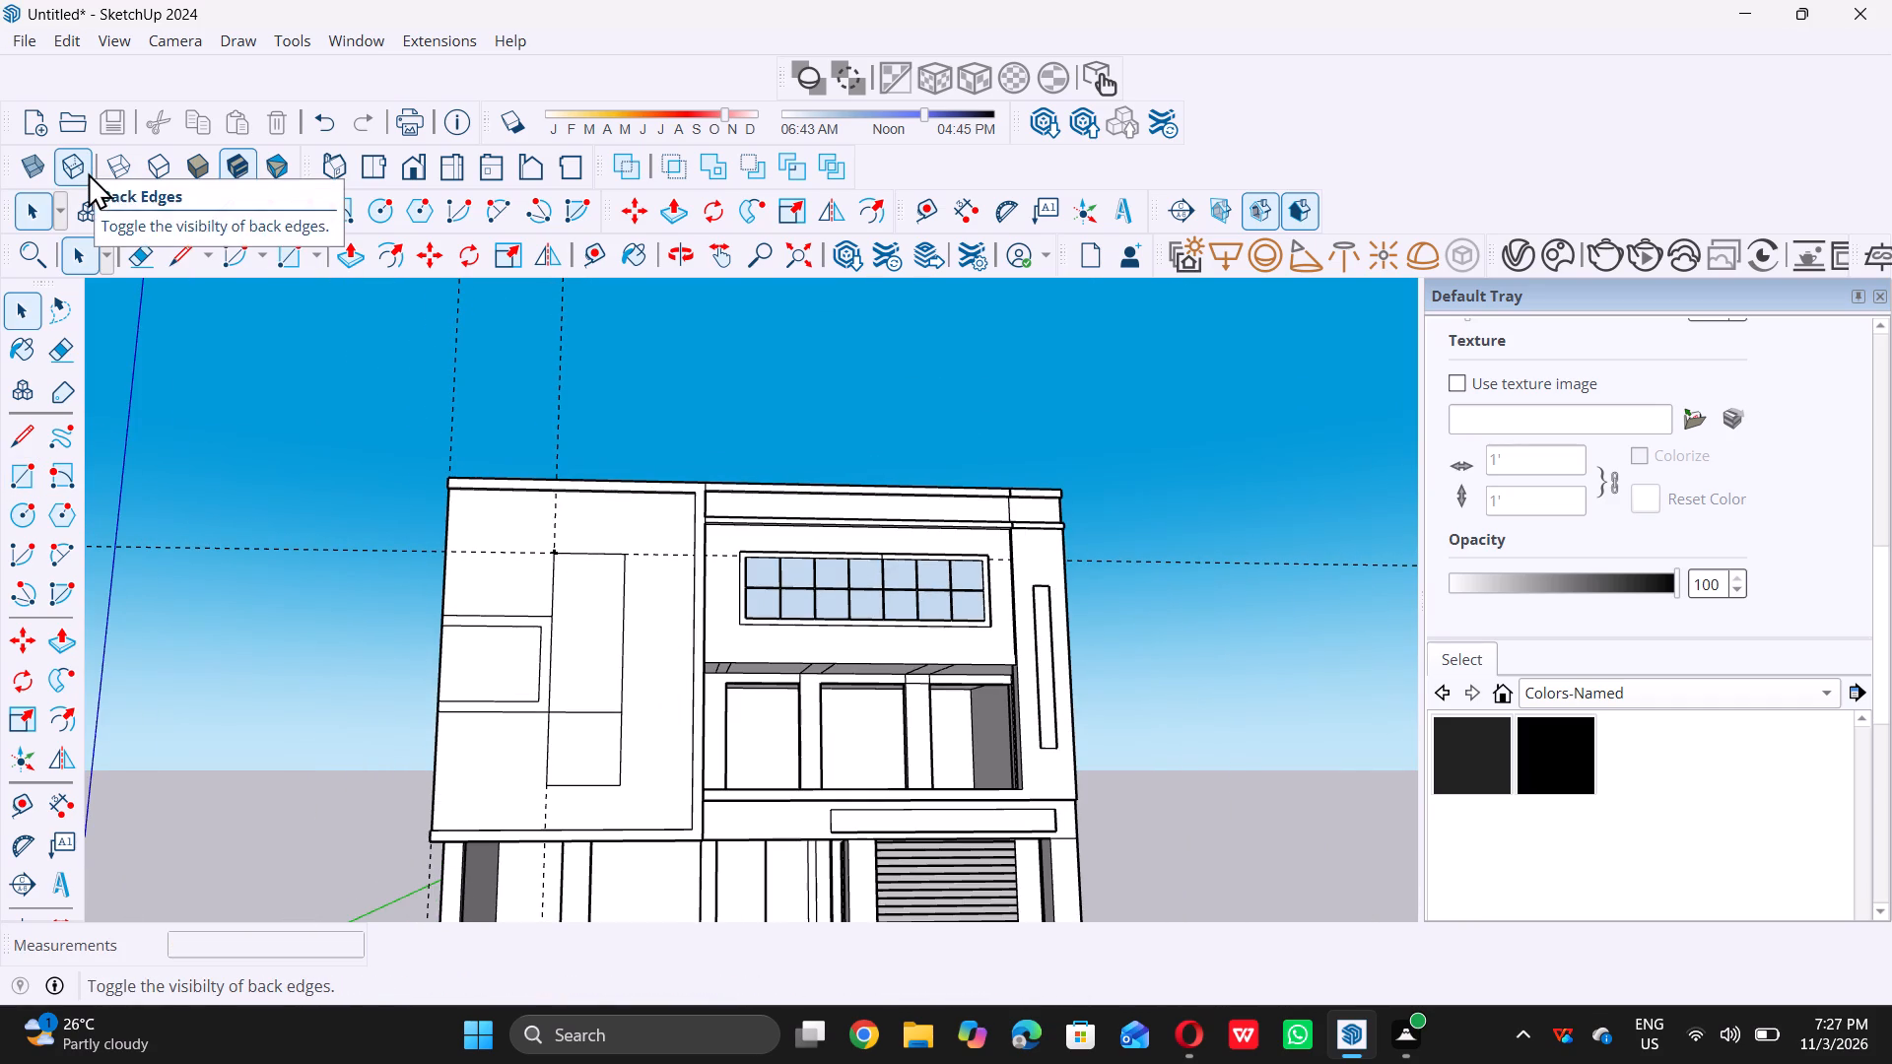
{"action": "double_click", "coordinate": [65, 39]}
{"action": "triple_click", "coordinate": [66, 41]}
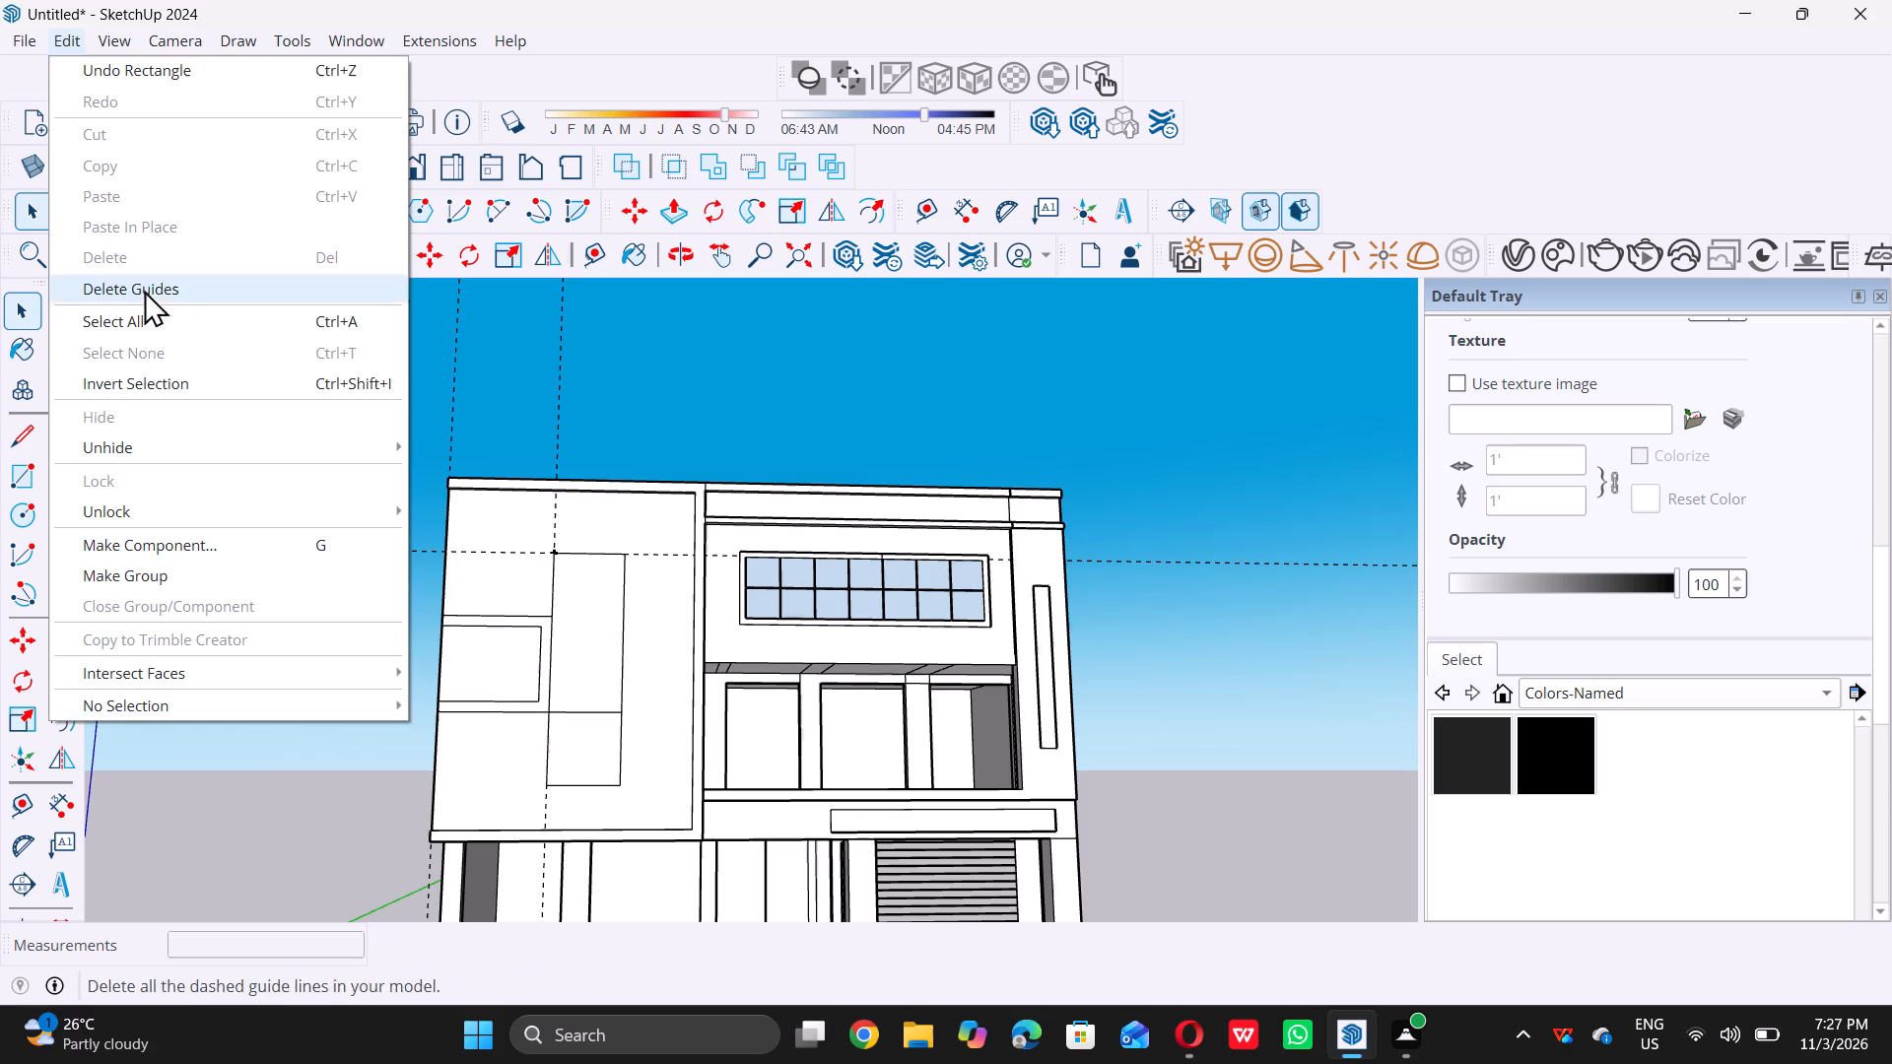
{"action": "left_click", "coordinate": [152, 284]}
Draw a vertical line about 16' 9" long joining the midpoints of the tall rectangle's bottom and top edges.
{"action": "scroll", "coordinate": [316, 395], "scroll_direction": "down", "scroll_amount": 3}
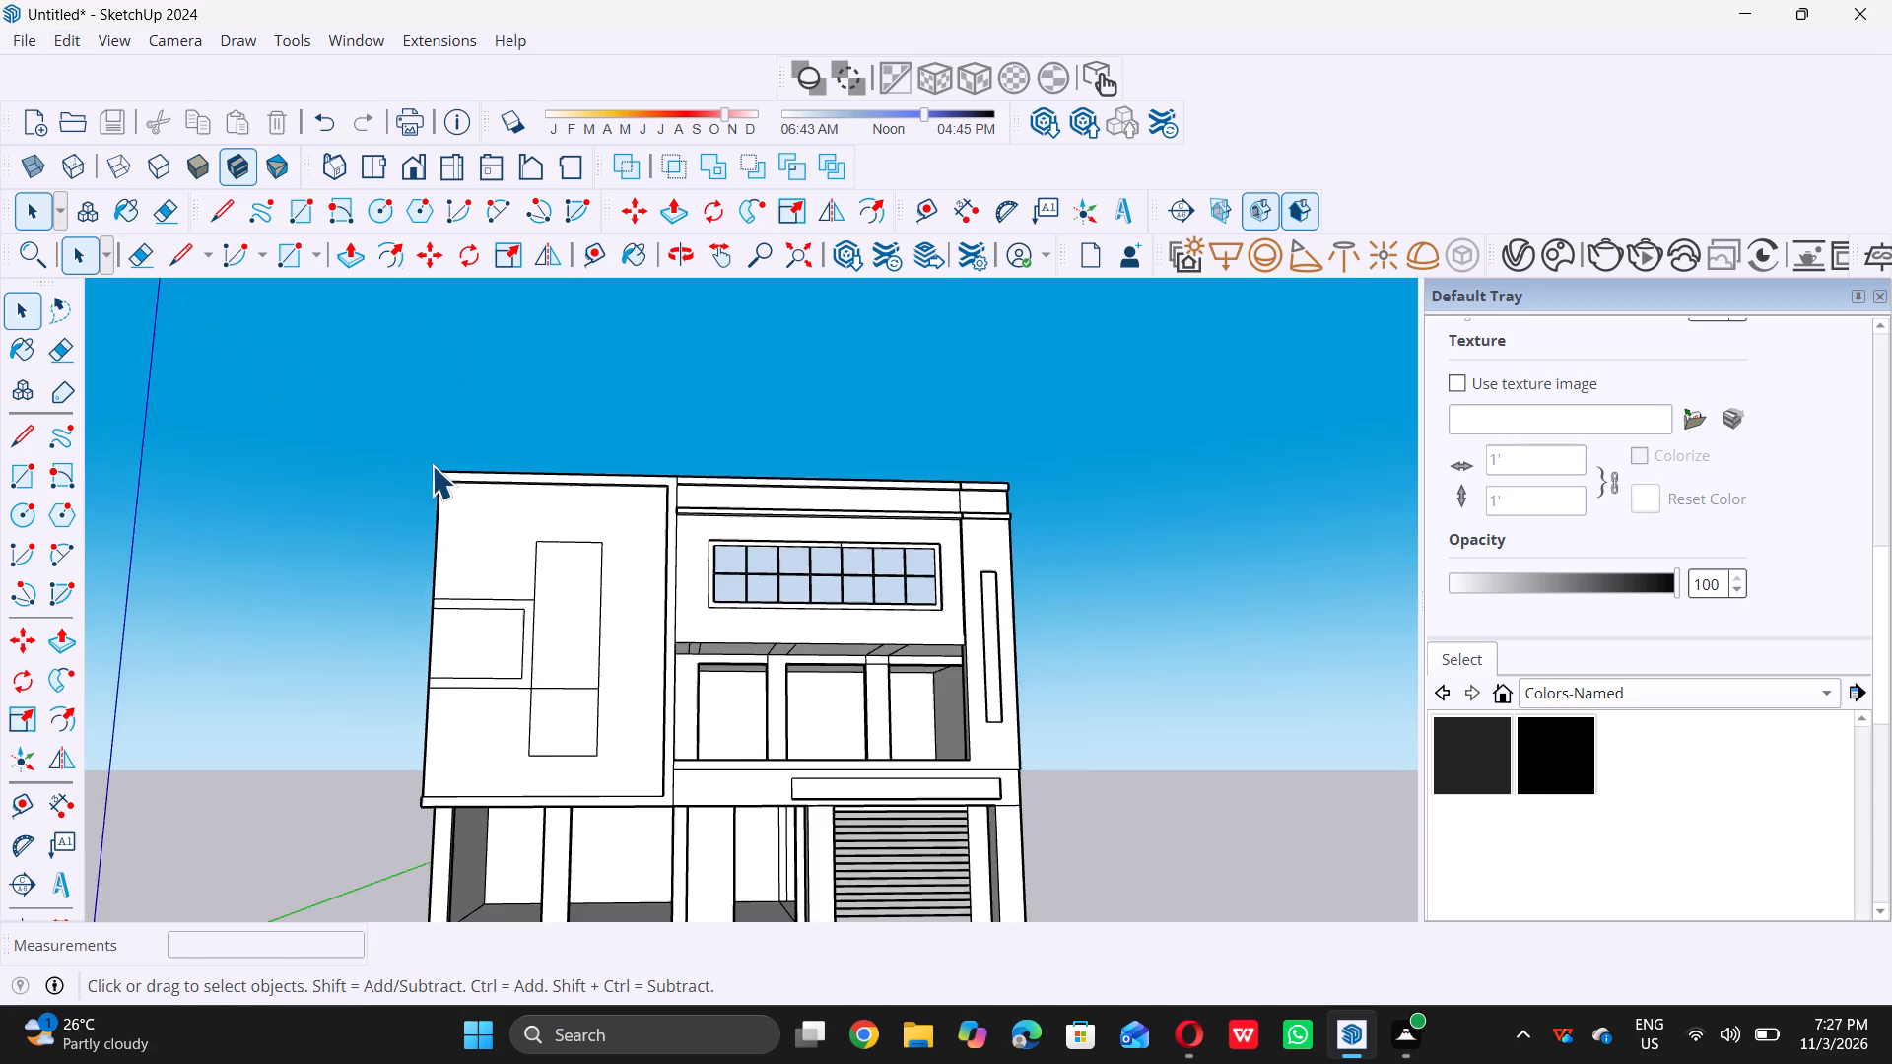
{"action": "scroll", "coordinate": [432, 465], "scroll_direction": "down", "scroll_amount": 2}
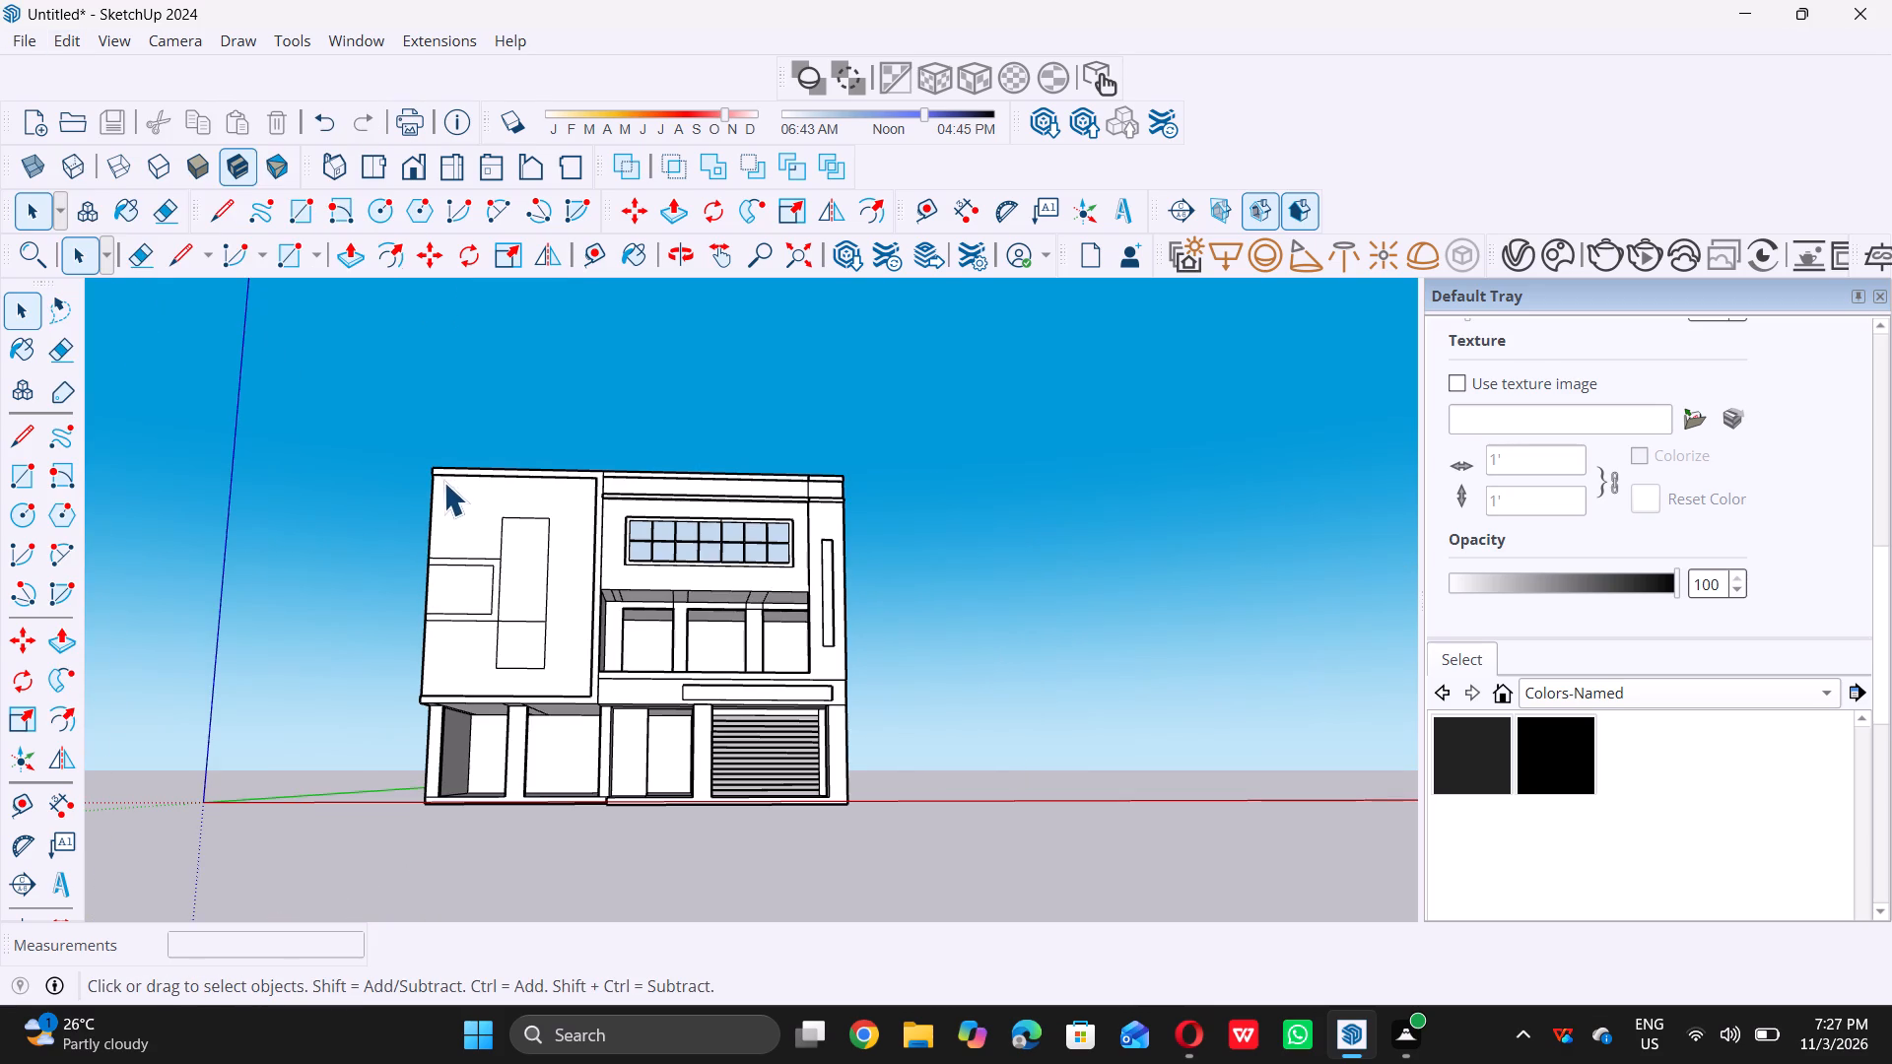
{"action": "scroll", "coordinate": [472, 577], "scroll_direction": "up", "scroll_amount": 6}
{"action": "scroll", "coordinate": [564, 545], "scroll_direction": "down", "scroll_amount": 4}
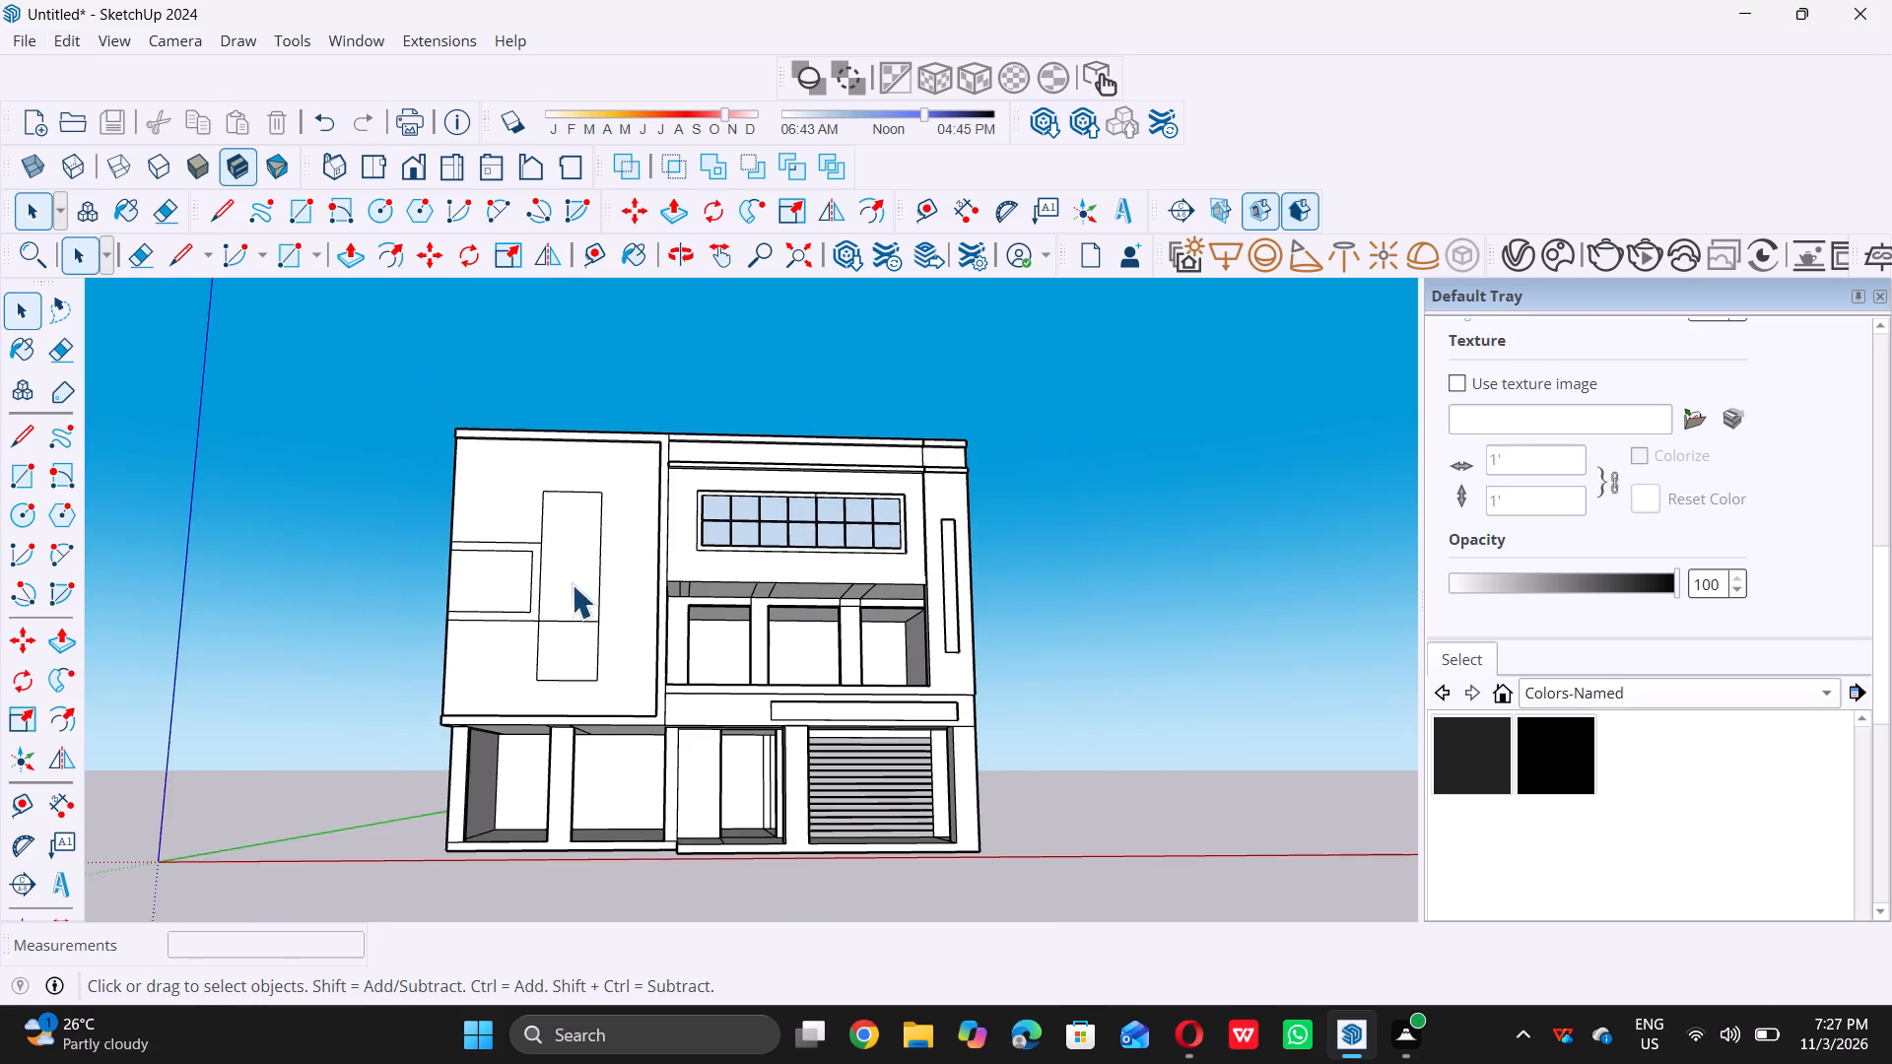
{"action": "middle_click_drag", "start_coordinate": [565, 609], "coordinate": [537, 699]}
{"action": "middle_click_drag", "start_coordinate": [414, 618], "coordinate": [414, 617]}
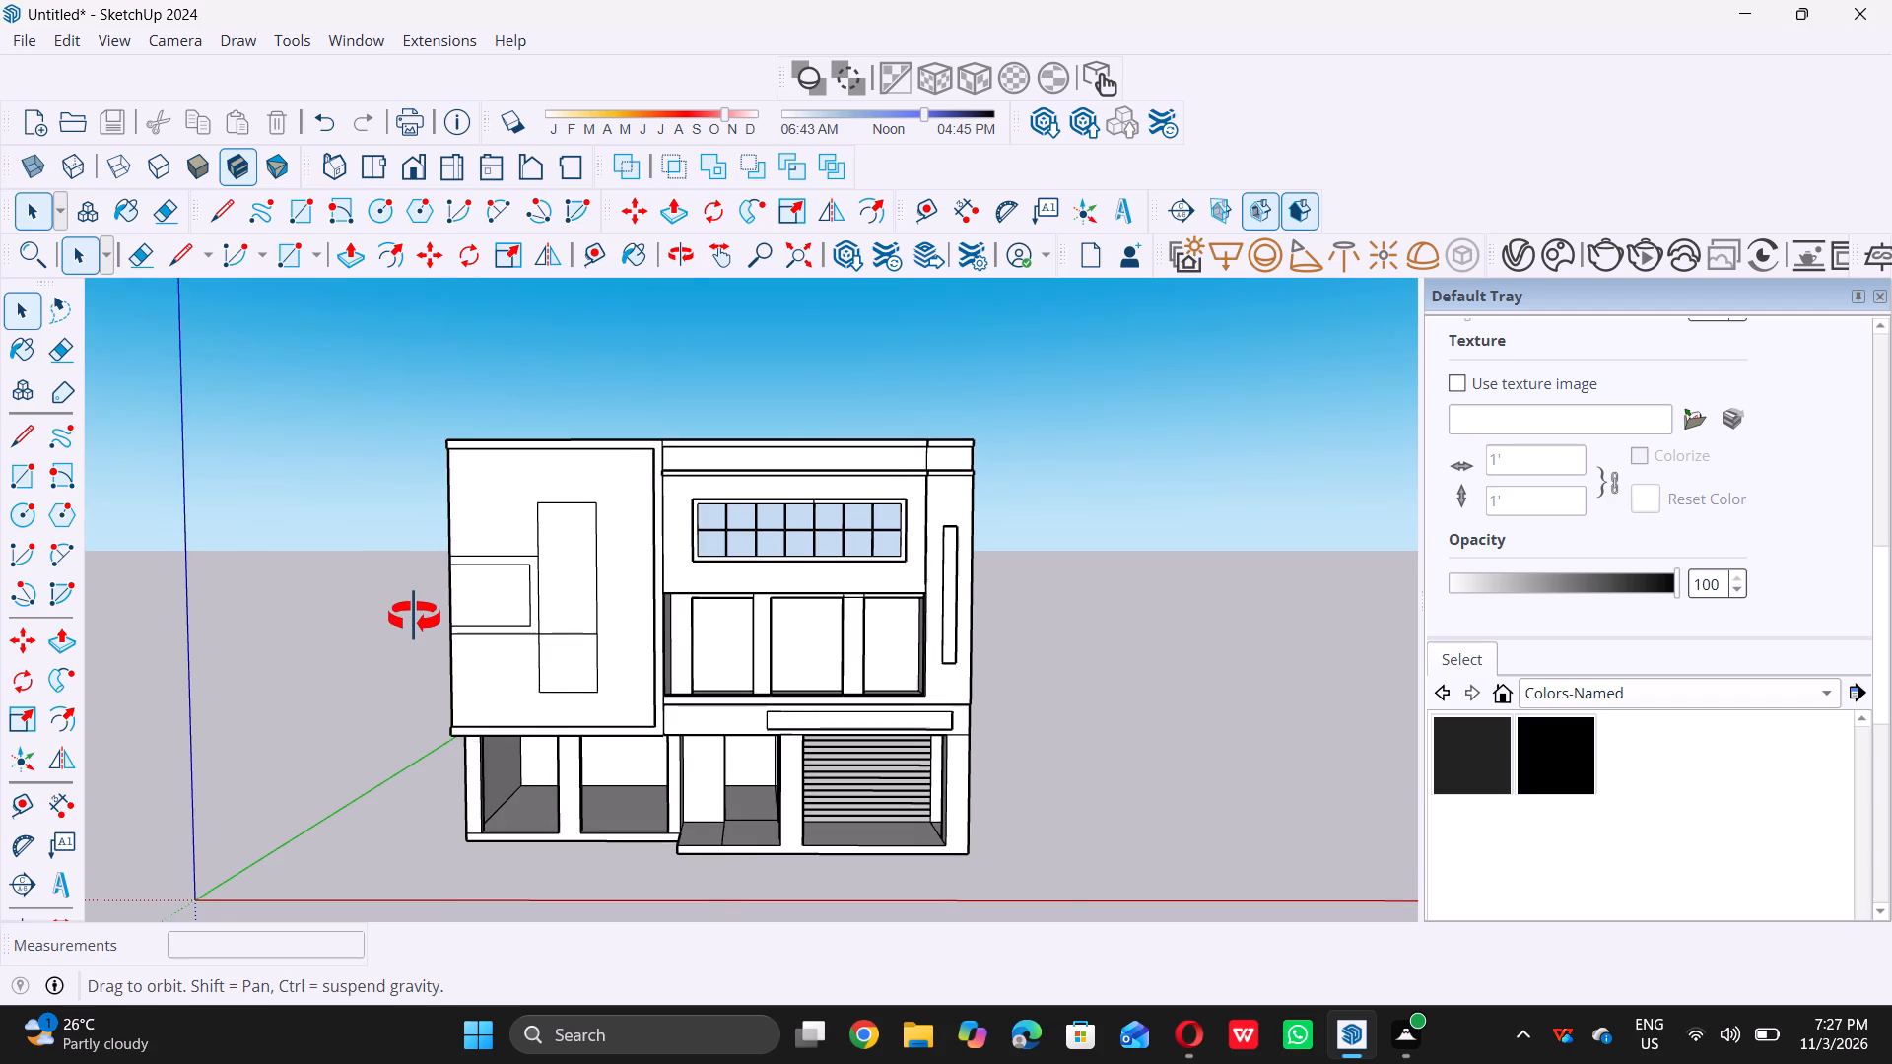
{"action": "middle_click_drag", "start_coordinate": [414, 617], "coordinate": [448, 611]}
{"action": "scroll", "coordinate": [569, 686], "scroll_direction": "up", "scroll_amount": 6}
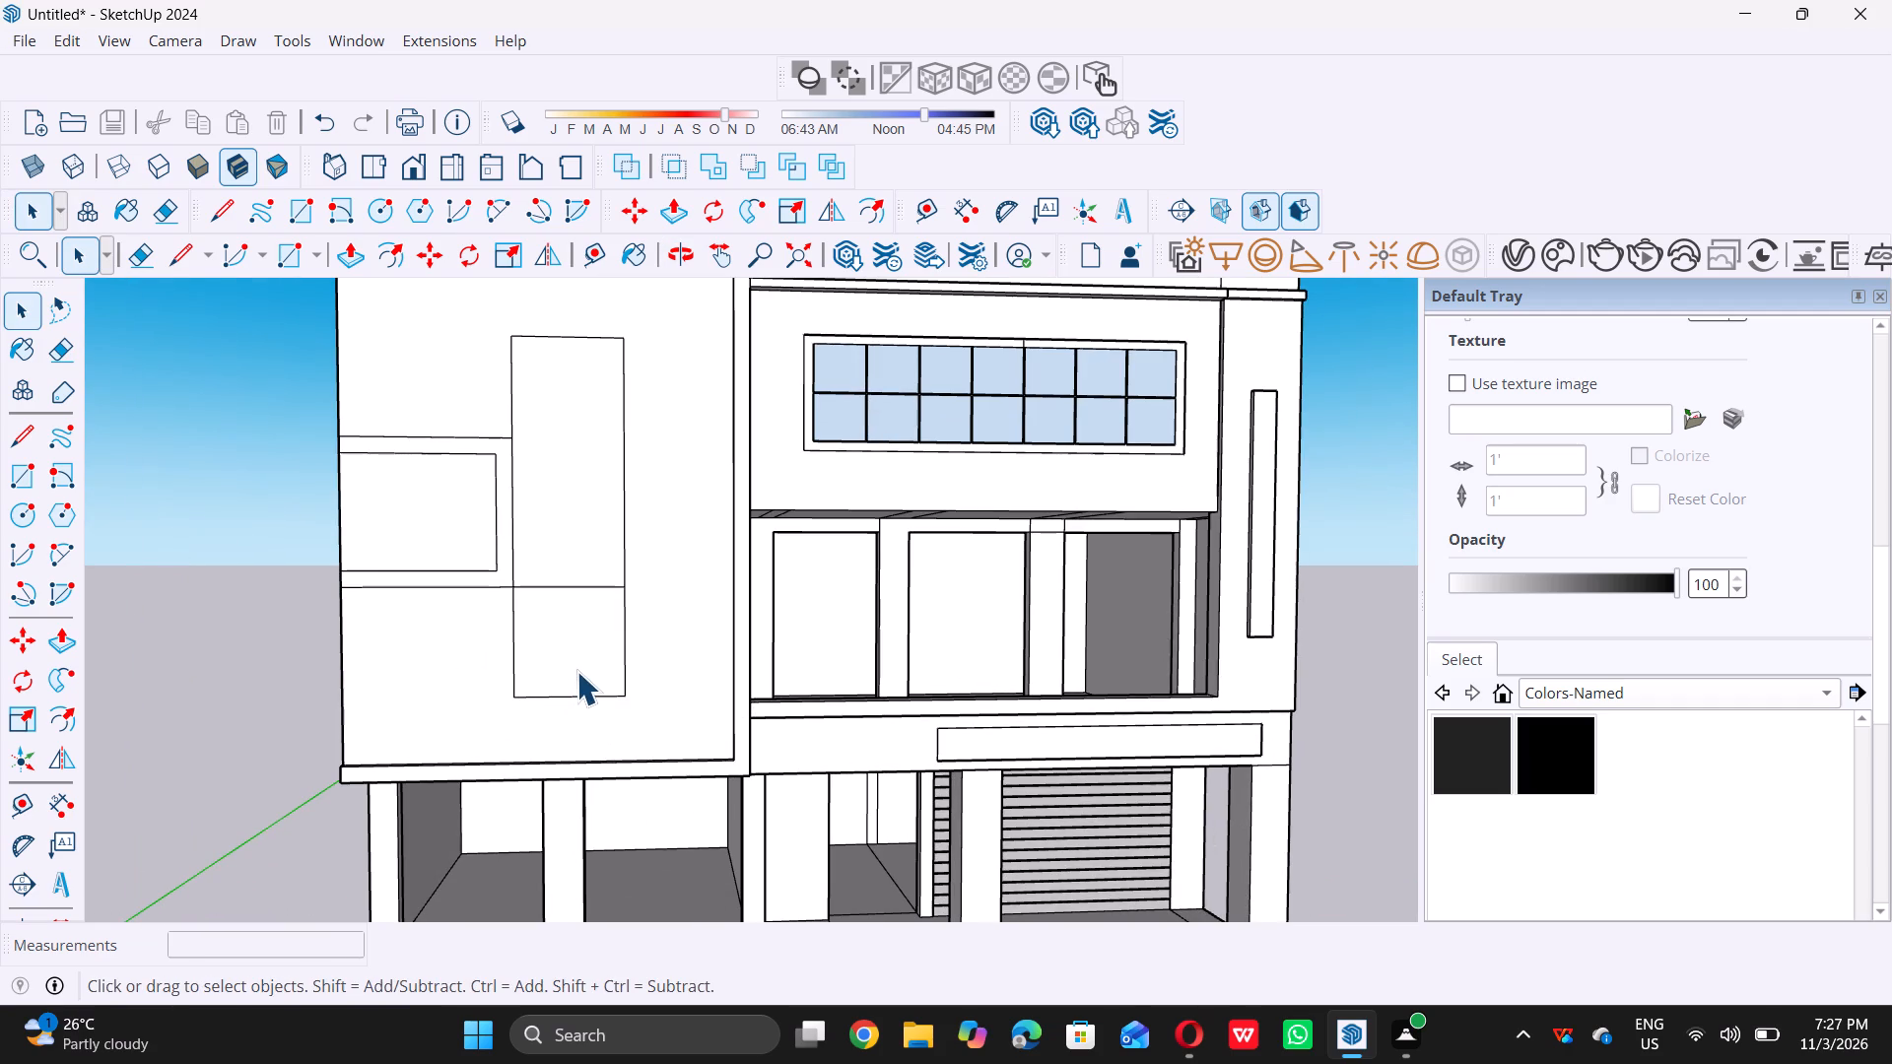
{"action": "key", "text": "l"}
{"action": "scroll", "coordinate": [577, 671], "scroll_direction": "up", "scroll_amount": 4}
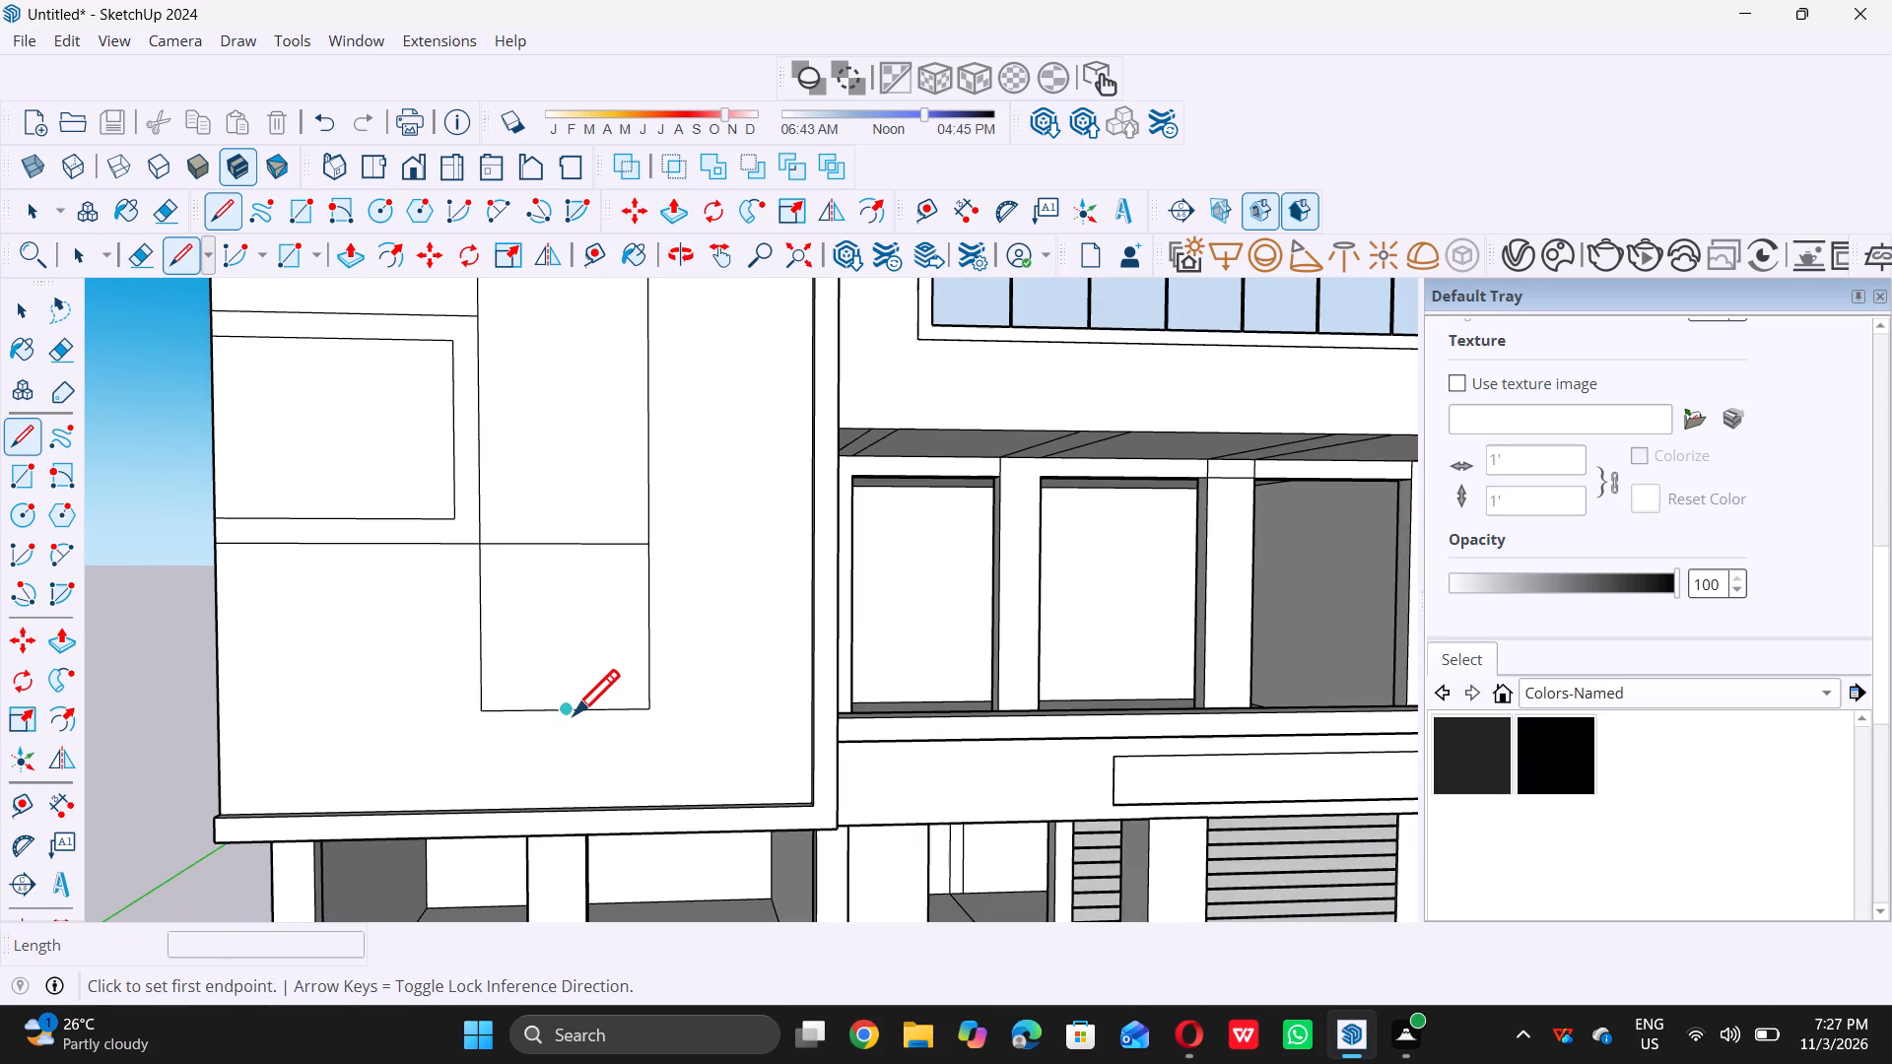
{"action": "double_click", "coordinate": [574, 714]}
{"action": "scroll", "coordinate": [574, 714], "scroll_direction": "down", "scroll_amount": 9}
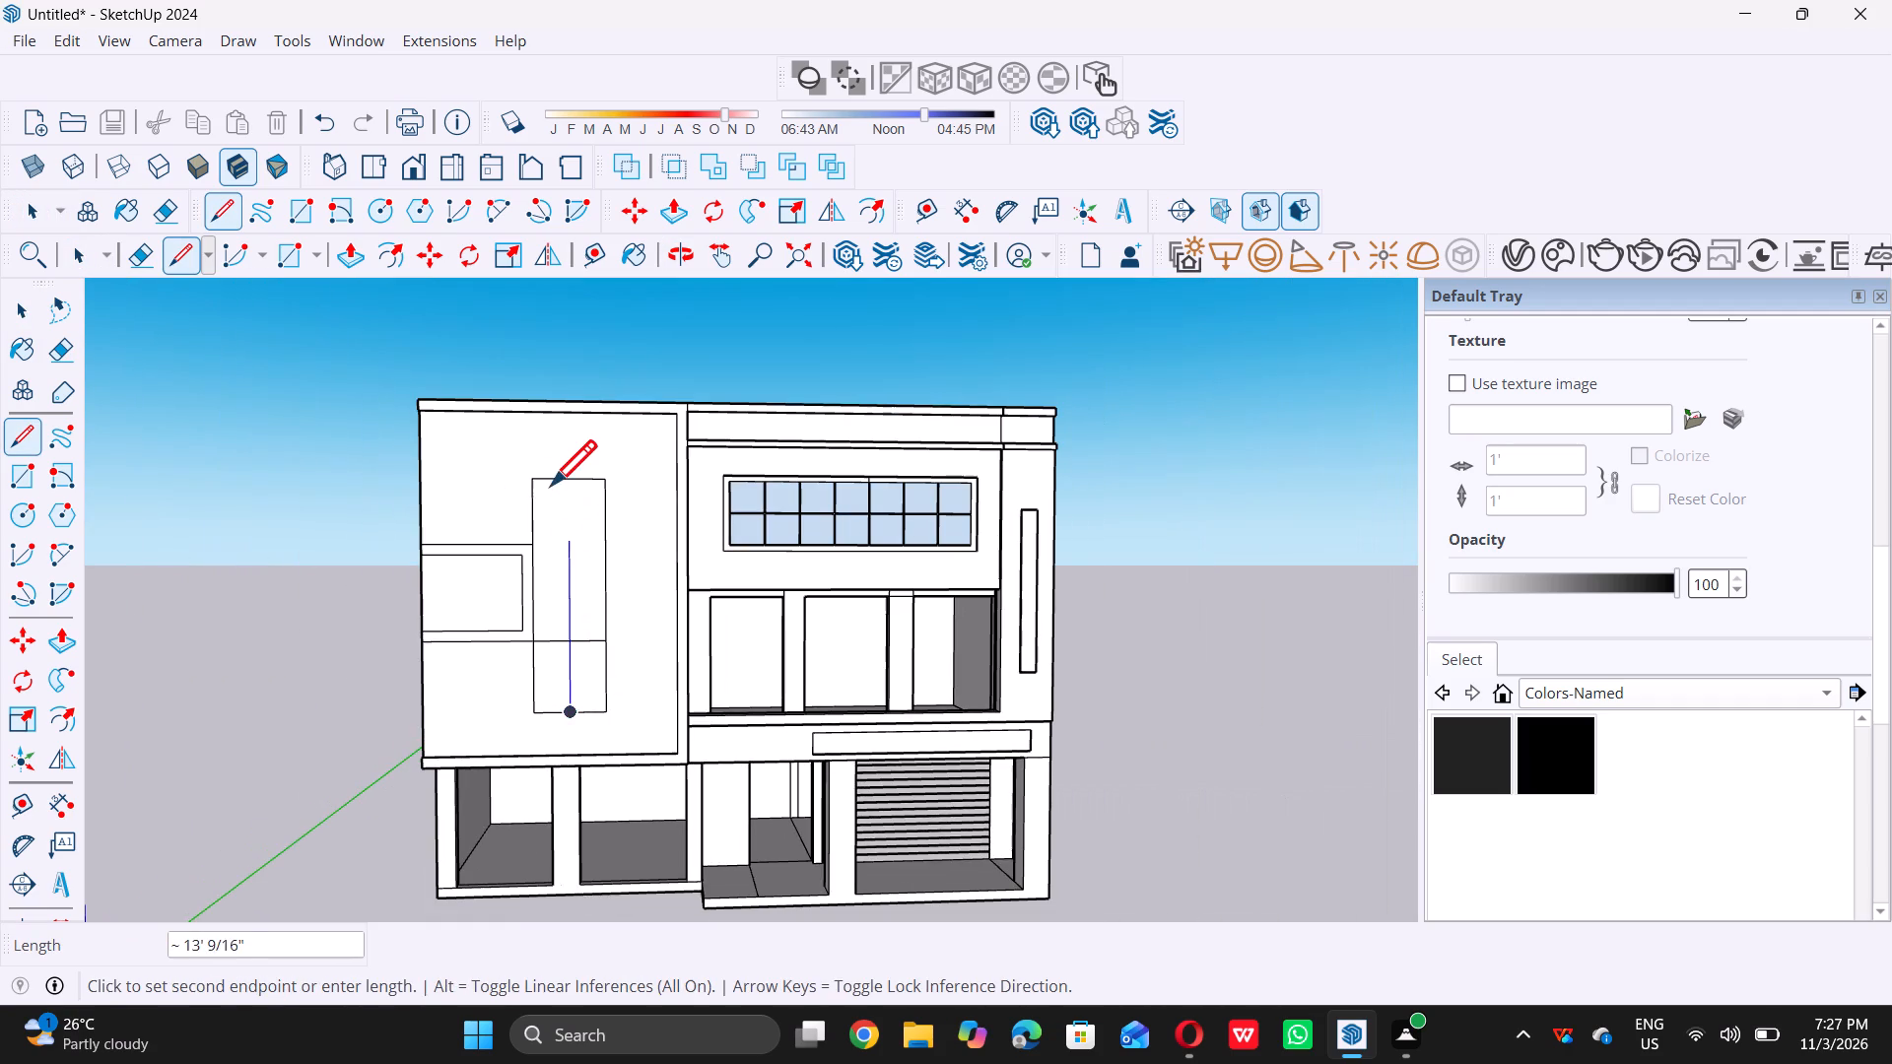
{"action": "scroll", "coordinate": [559, 481], "scroll_direction": "up", "scroll_amount": 4}
{"action": "triple_click", "coordinate": [578, 477]}
{"action": "left_click", "coordinate": [578, 477]}
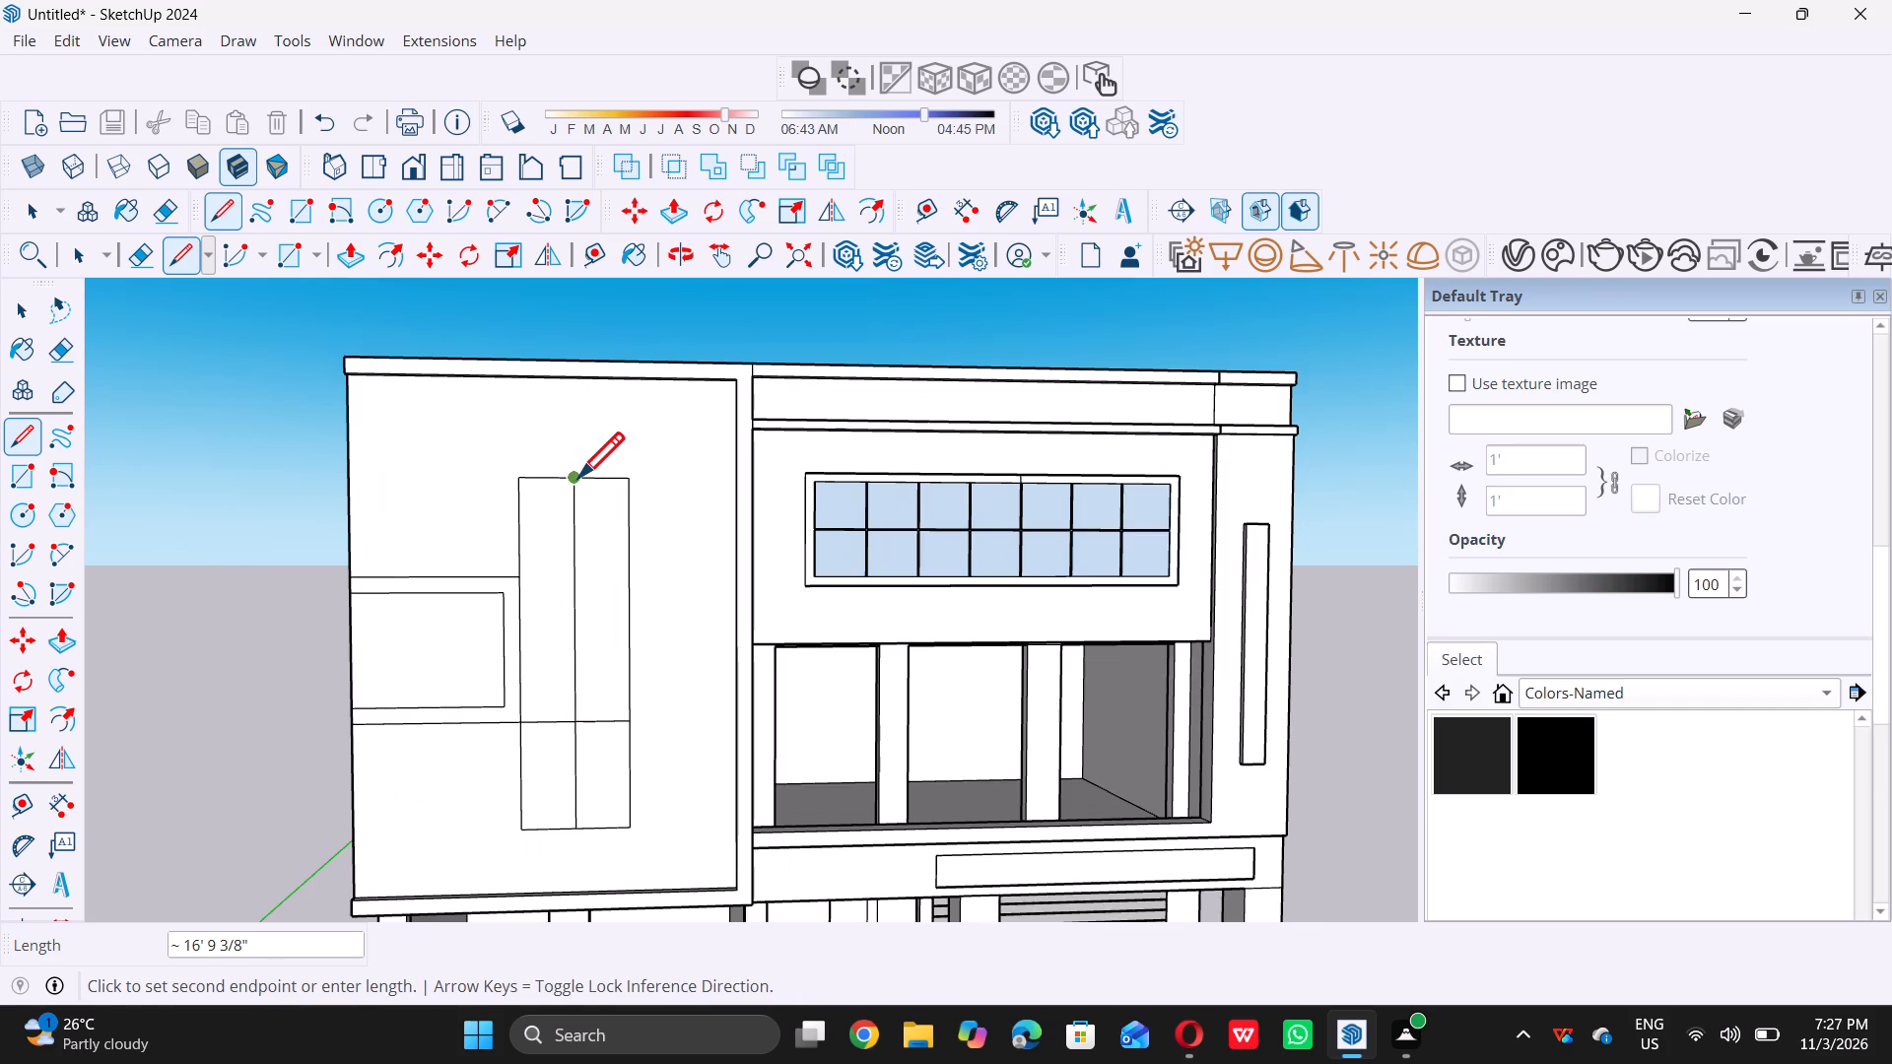
{"action": "key", "text": "space"}
Erase the two horizontal line segments crossing the tall rectangle on either side of its new vertical centre line.
{"action": "scroll", "coordinate": [578, 477], "scroll_direction": "down", "scroll_amount": 10}
{"action": "scroll", "coordinate": [495, 588], "scroll_direction": "down", "scroll_amount": 1}
{"action": "middle_click_drag", "start_coordinate": [444, 597], "coordinate": [517, 638]}
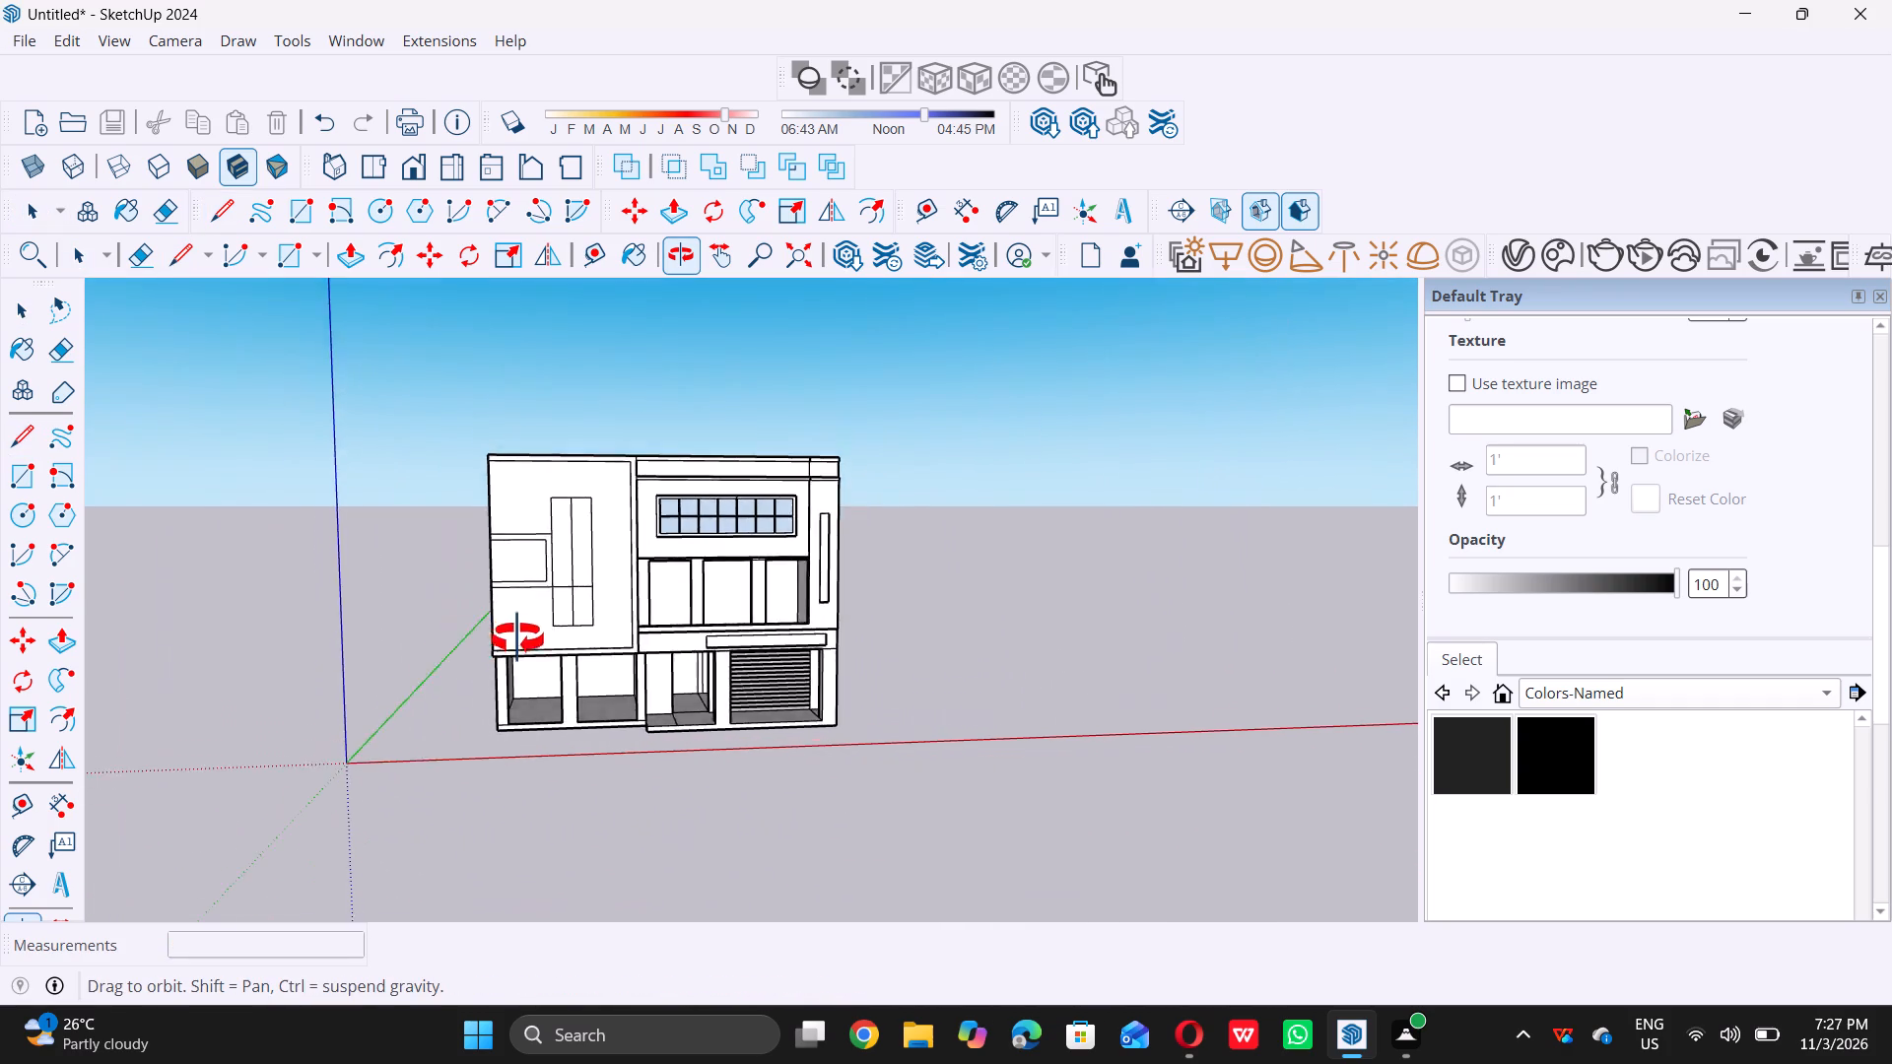
{"action": "middle_click_drag", "start_coordinate": [517, 638], "coordinate": [681, 675]}
{"action": "scroll", "coordinate": [617, 610], "scroll_direction": "up", "scroll_amount": 4}
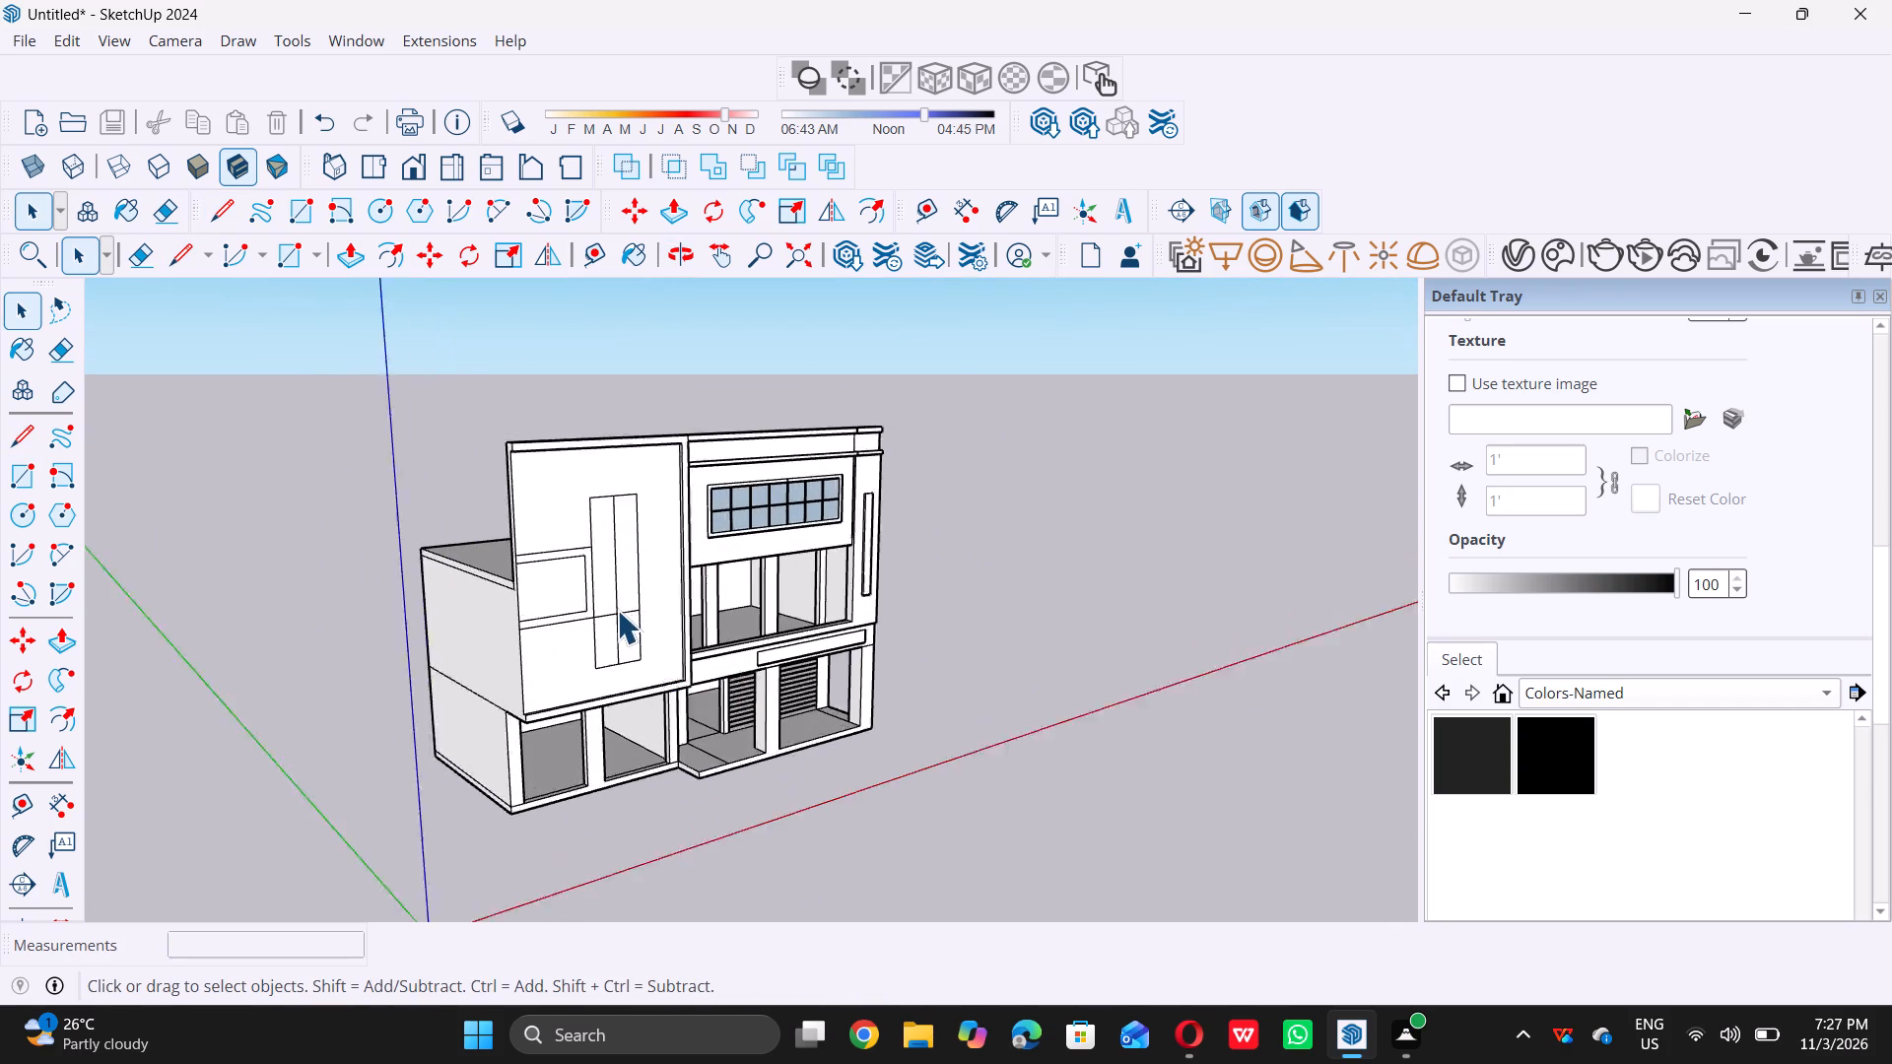
{"action": "scroll", "coordinate": [617, 610], "scroll_direction": "up", "scroll_amount": 13}
{"action": "key", "text": "e"}
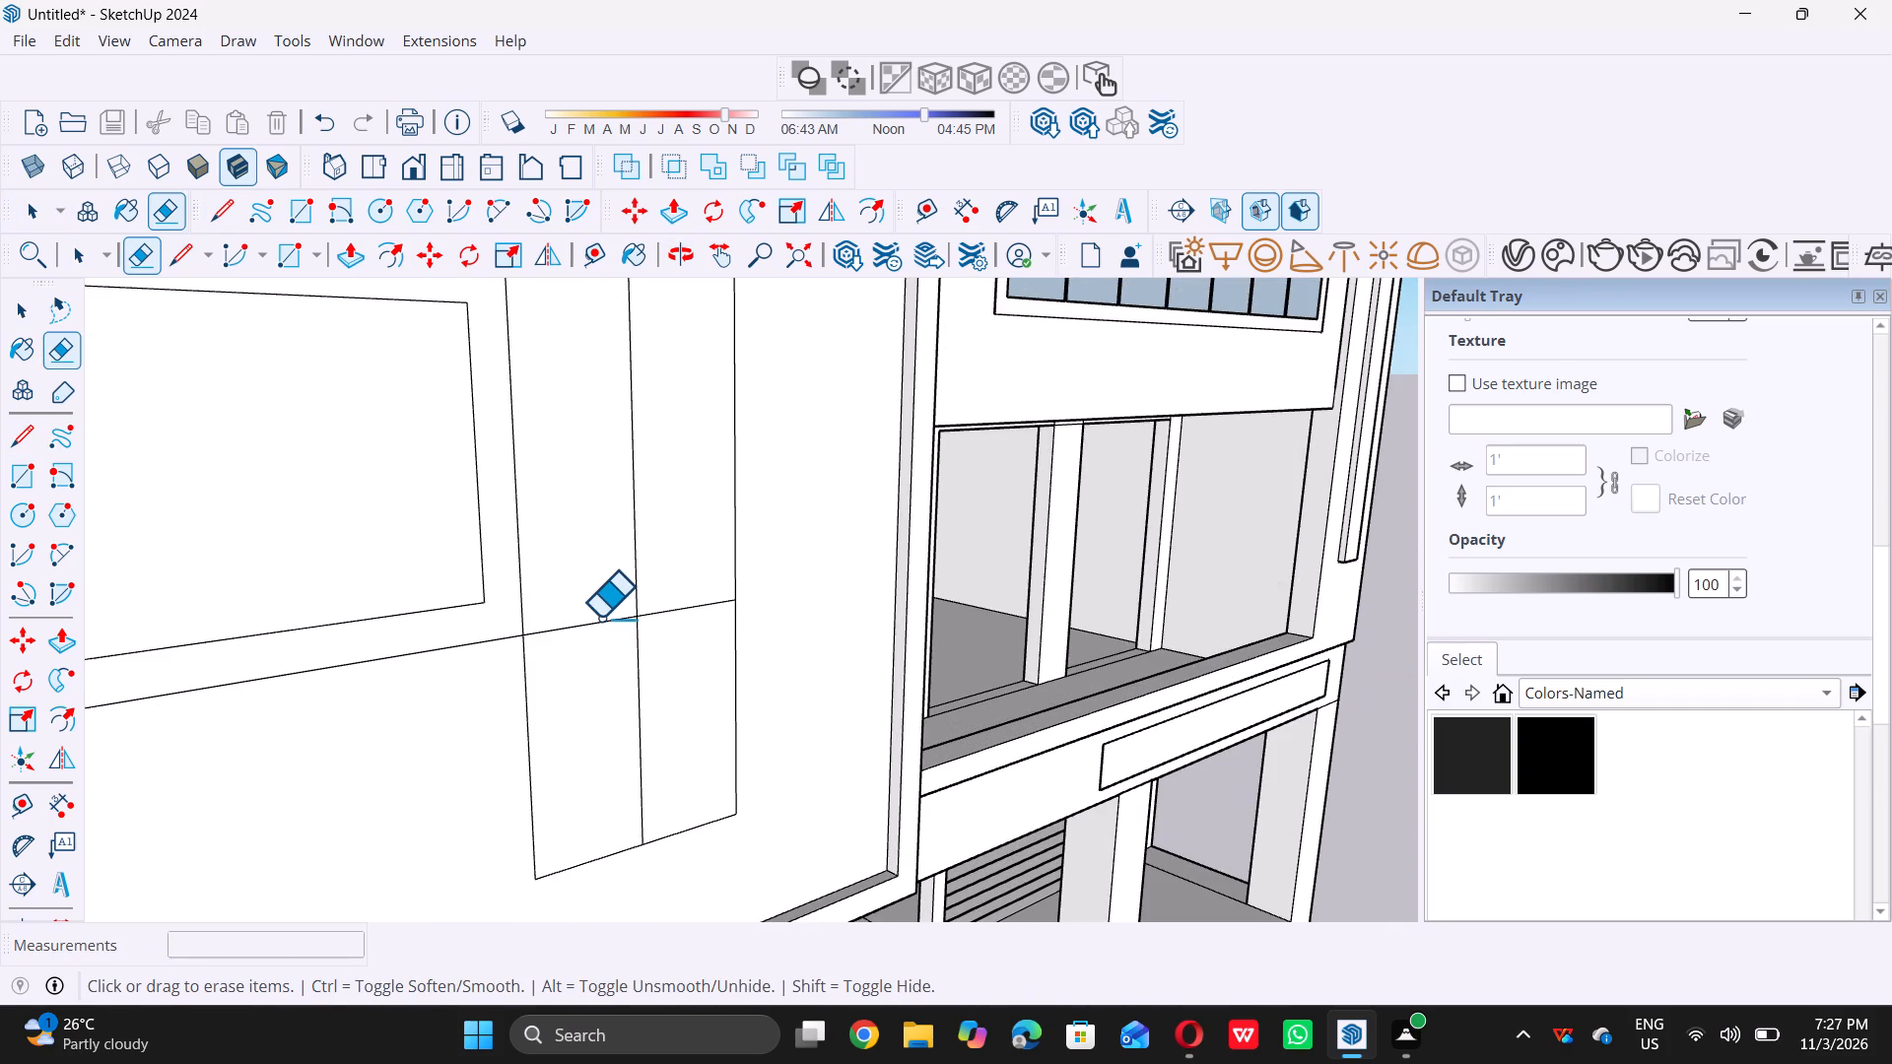
{"action": "scroll", "coordinate": [600, 617], "scroll_direction": "up", "scroll_amount": 1}
{"action": "double_click", "coordinate": [599, 626]}
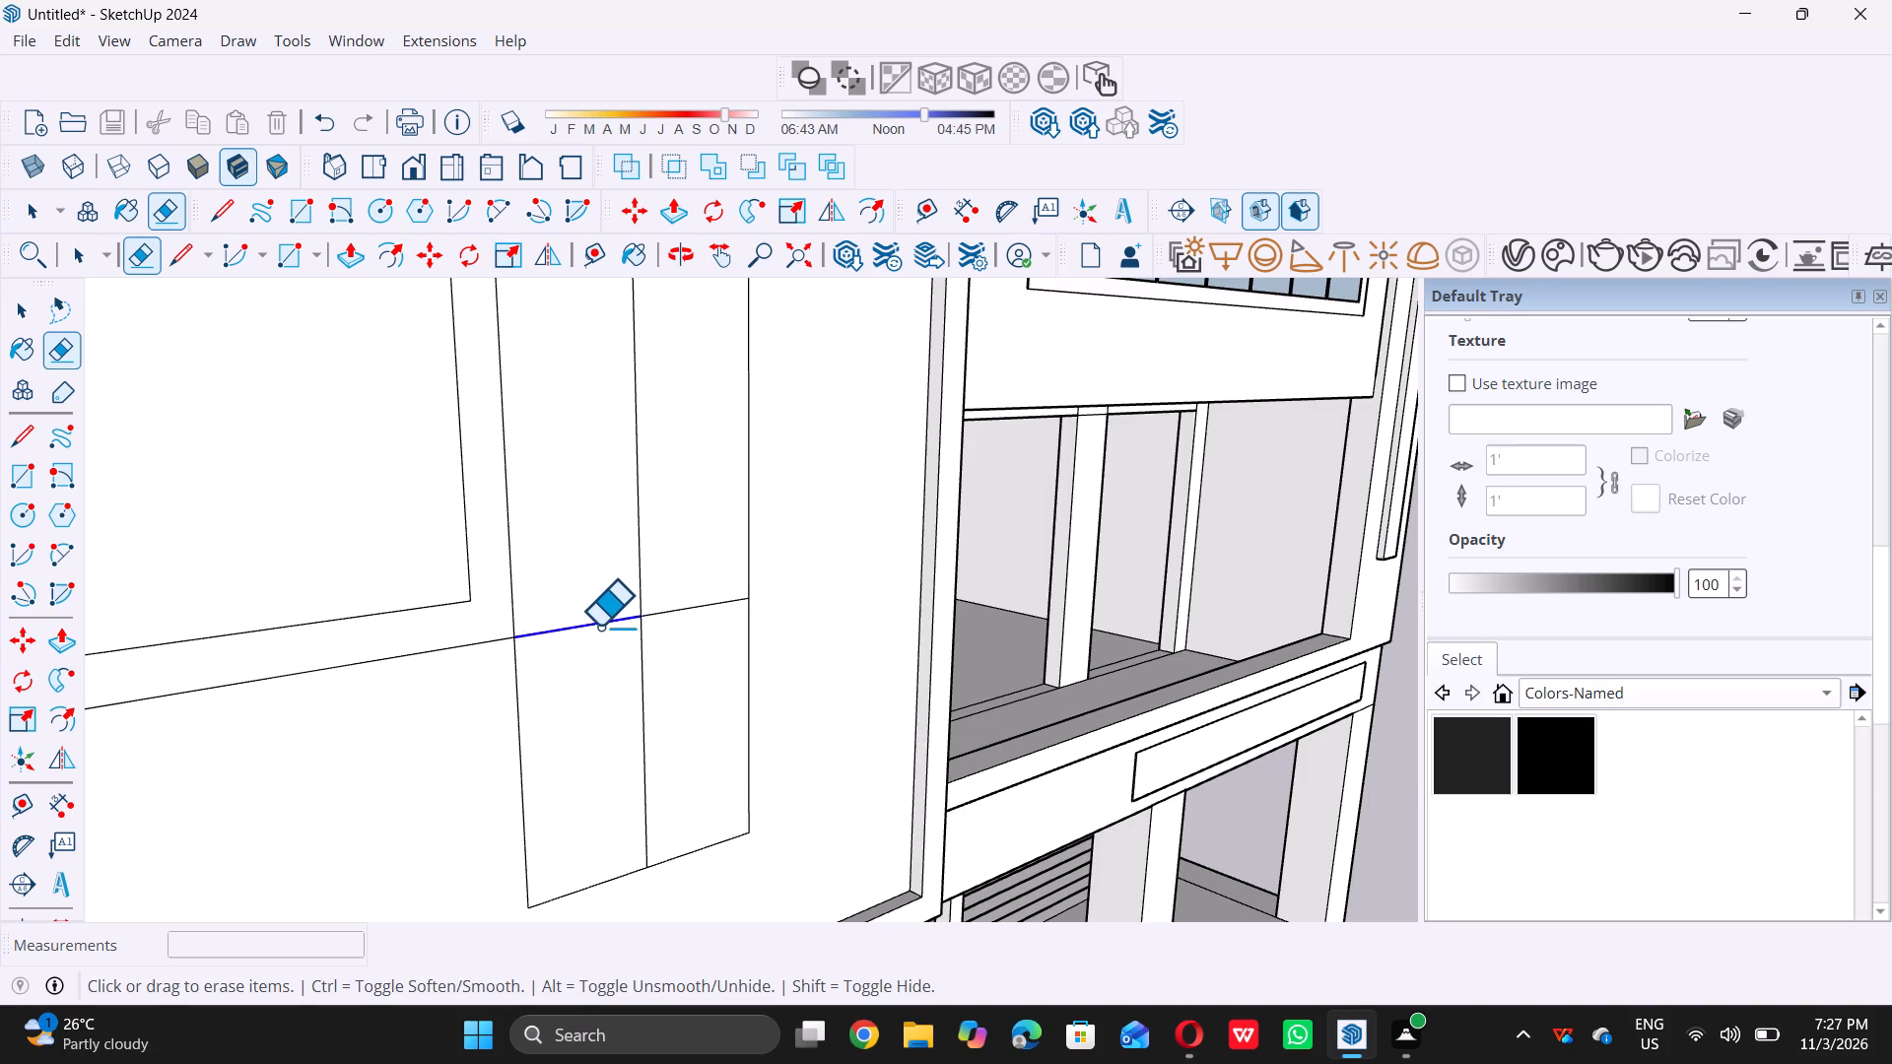
{"action": "triple_click", "coordinate": [698, 607]}
{"action": "left_click", "coordinate": [698, 607]}
{"action": "key", "text": "space"}
Examine the lower edges and corners of the tall rectangle's two vertical strips and where they meet the adjoining frame.
{"action": "scroll", "coordinate": [698, 607], "scroll_direction": "down", "scroll_amount": 6}
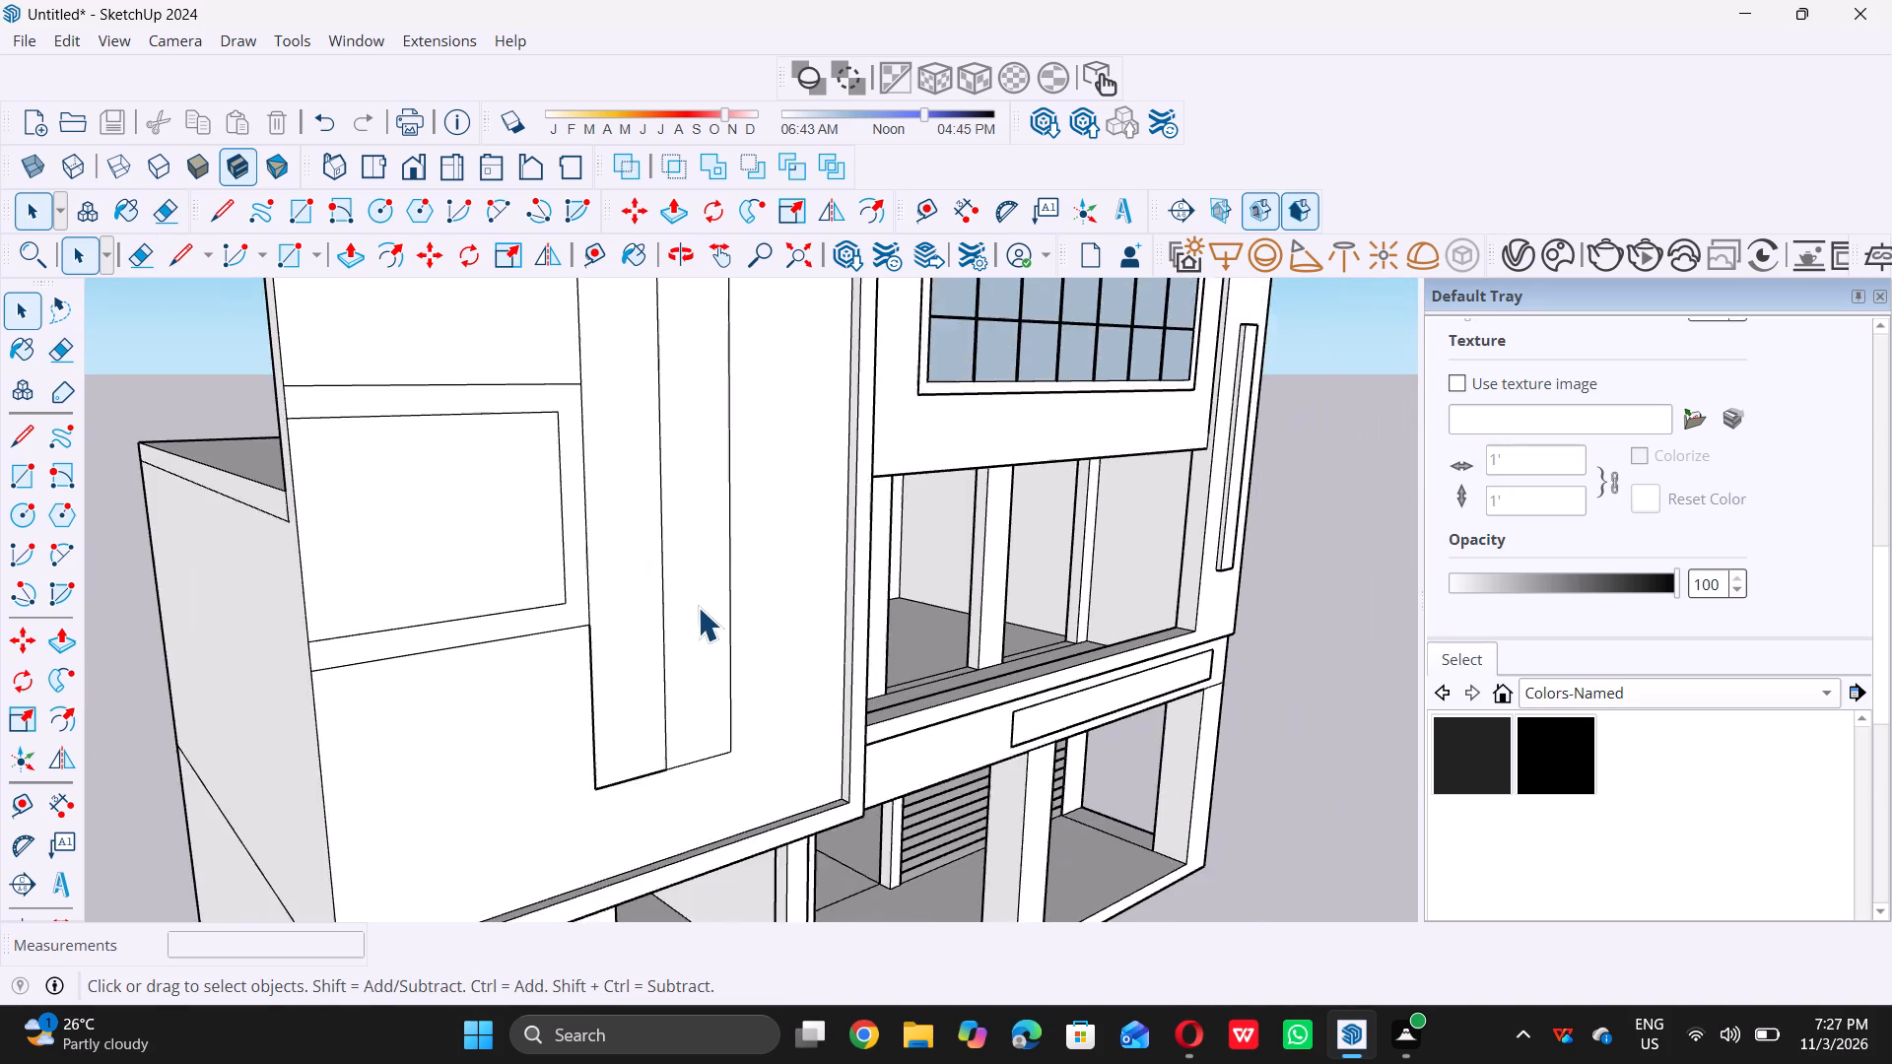
{"action": "scroll", "coordinate": [698, 607], "scroll_direction": "down", "scroll_amount": 19}
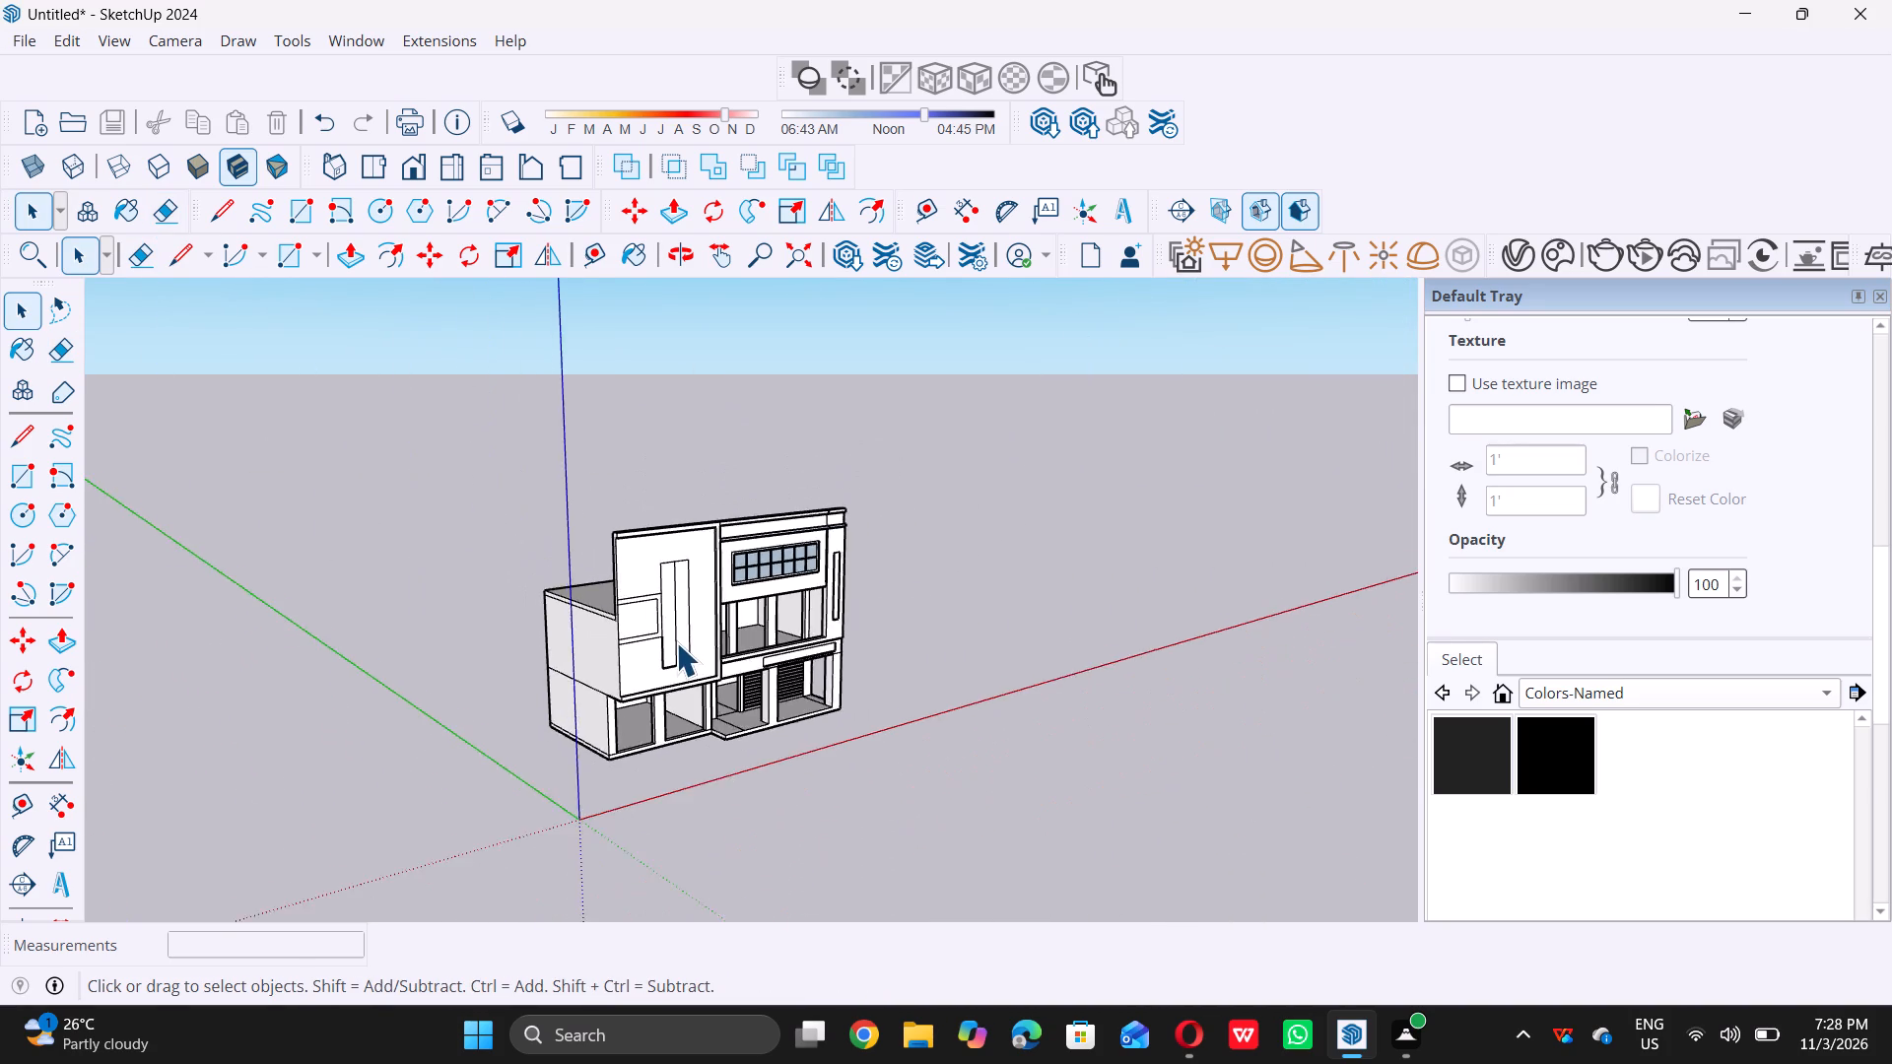
{"action": "scroll", "coordinate": [676, 642], "scroll_direction": "down", "scroll_amount": 1}
{"action": "middle_click_drag", "start_coordinate": [656, 659], "coordinate": [630, 611]}
{"action": "scroll", "coordinate": [634, 626], "scroll_direction": "up", "scroll_amount": 5}
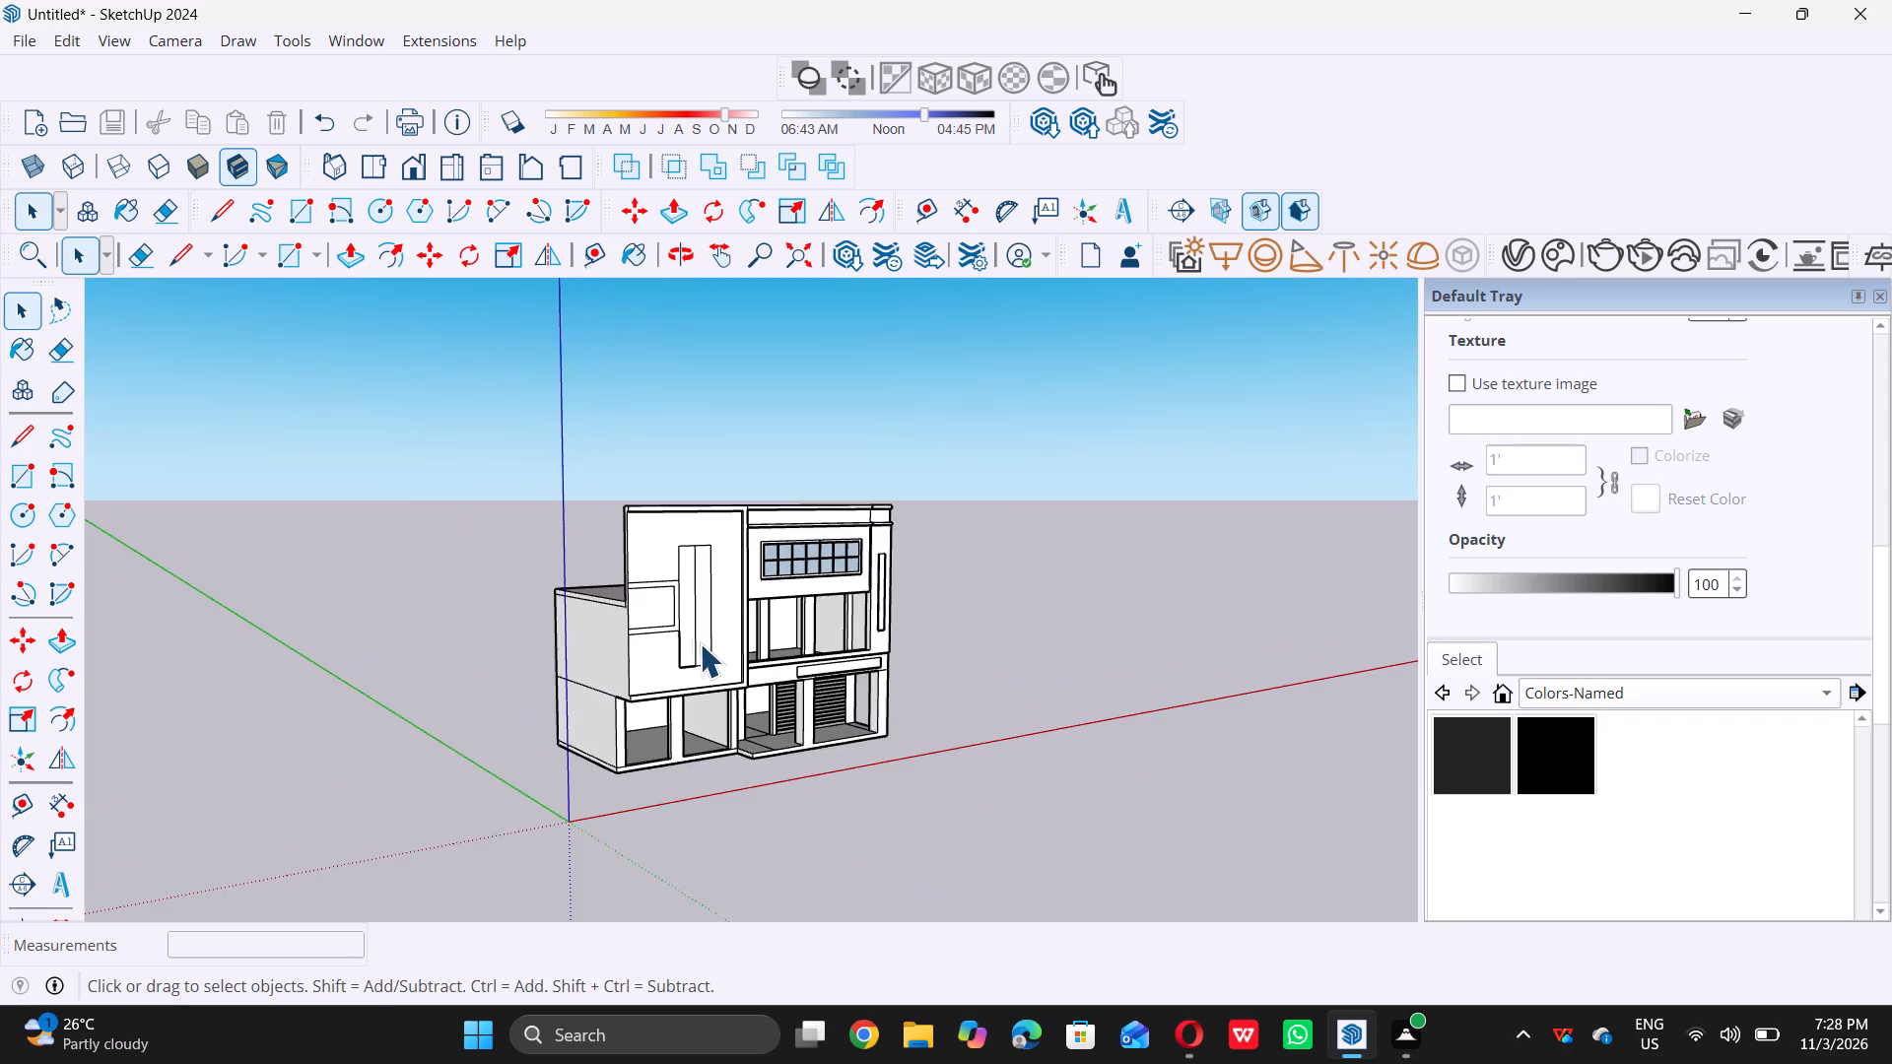
{"action": "scroll", "coordinate": [702, 643], "scroll_direction": "up", "scroll_amount": 11}
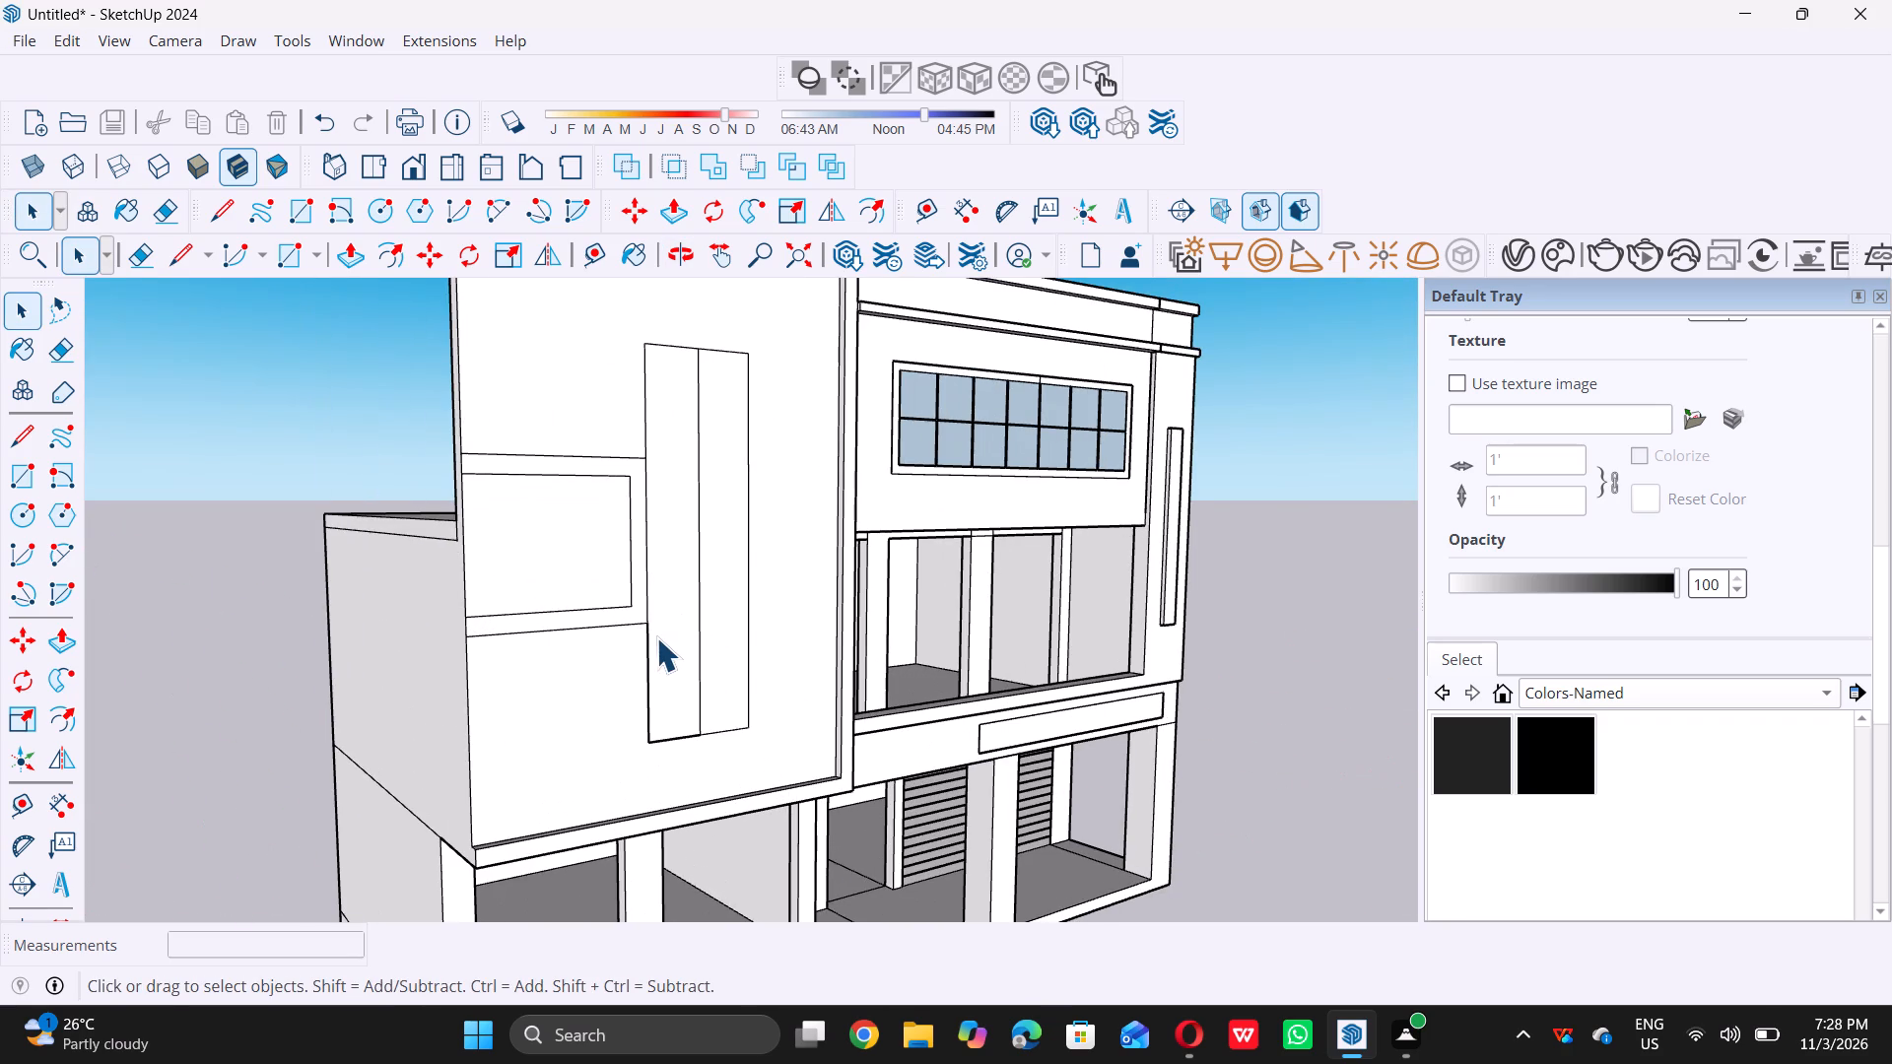
{"action": "scroll", "coordinate": [518, 643], "scroll_direction": "down", "scroll_amount": 4}
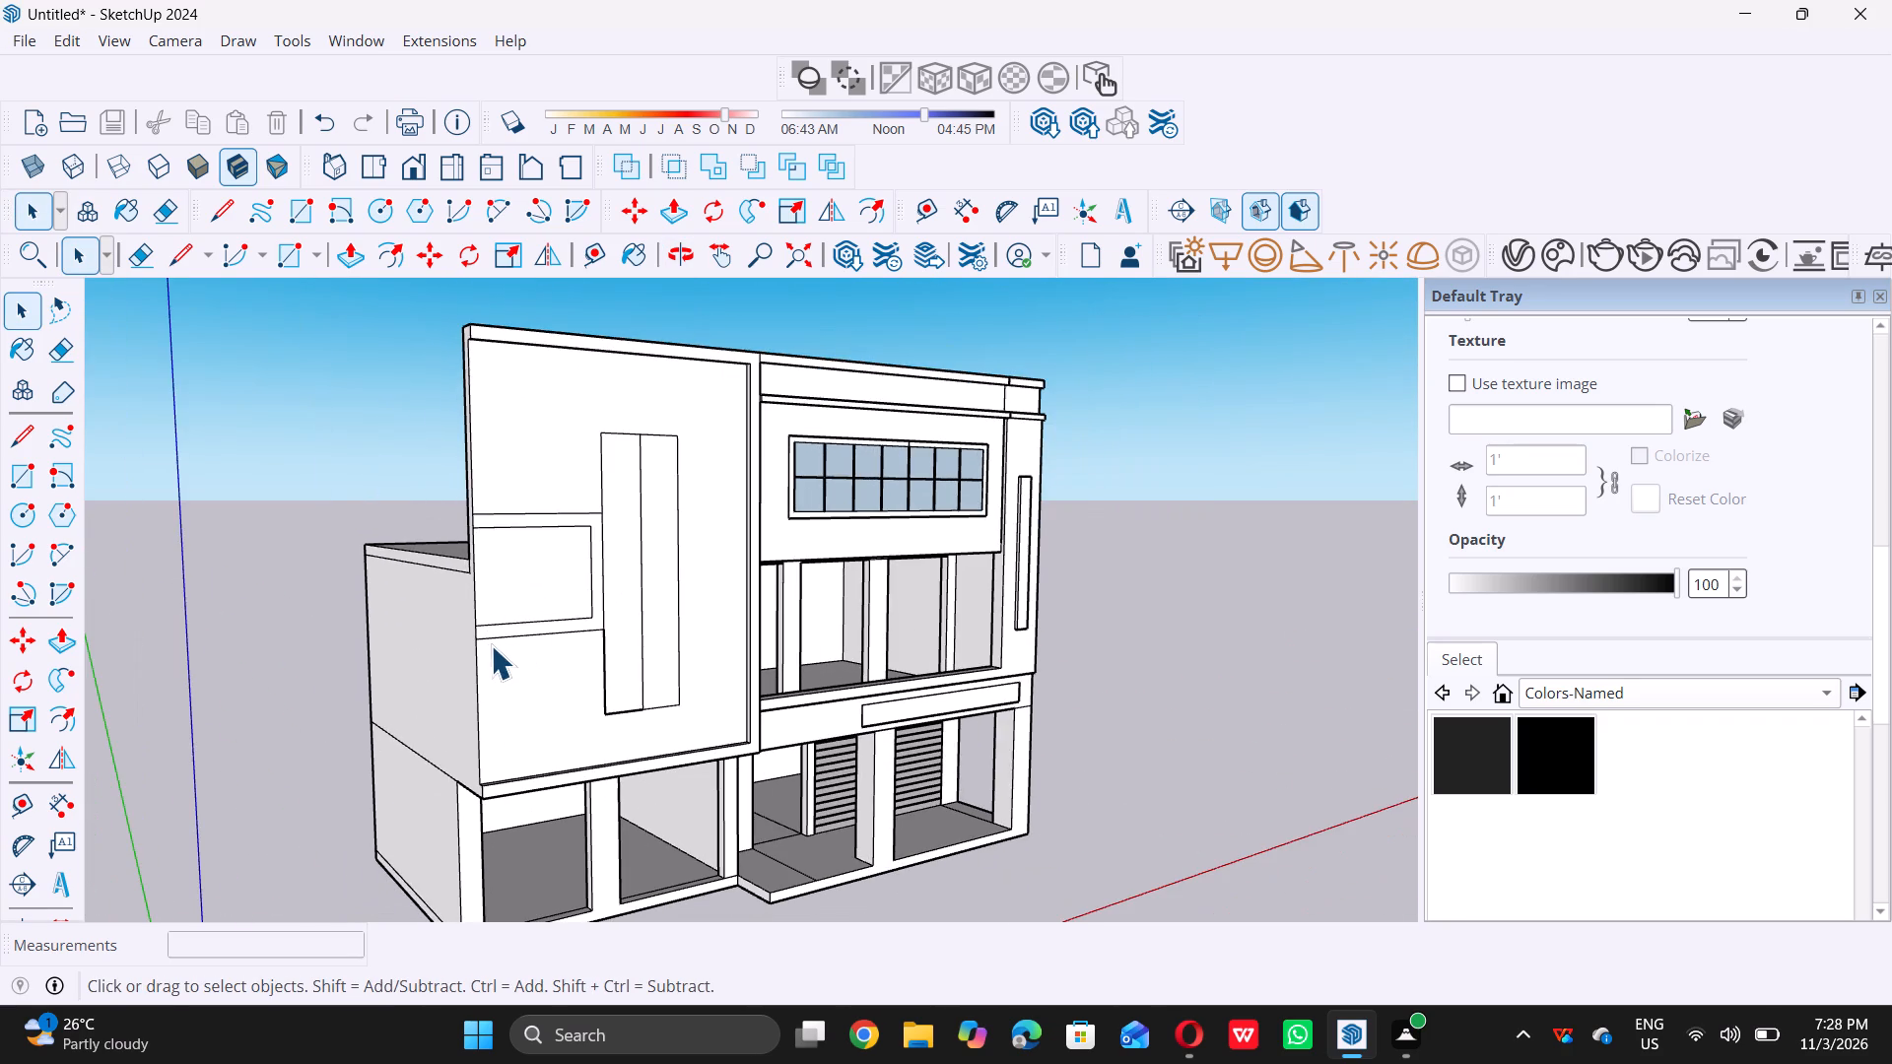
{"action": "scroll", "coordinate": [491, 645], "scroll_direction": "down", "scroll_amount": 5}
{"action": "middle_click_drag", "start_coordinate": [559, 690], "coordinate": [514, 709]}
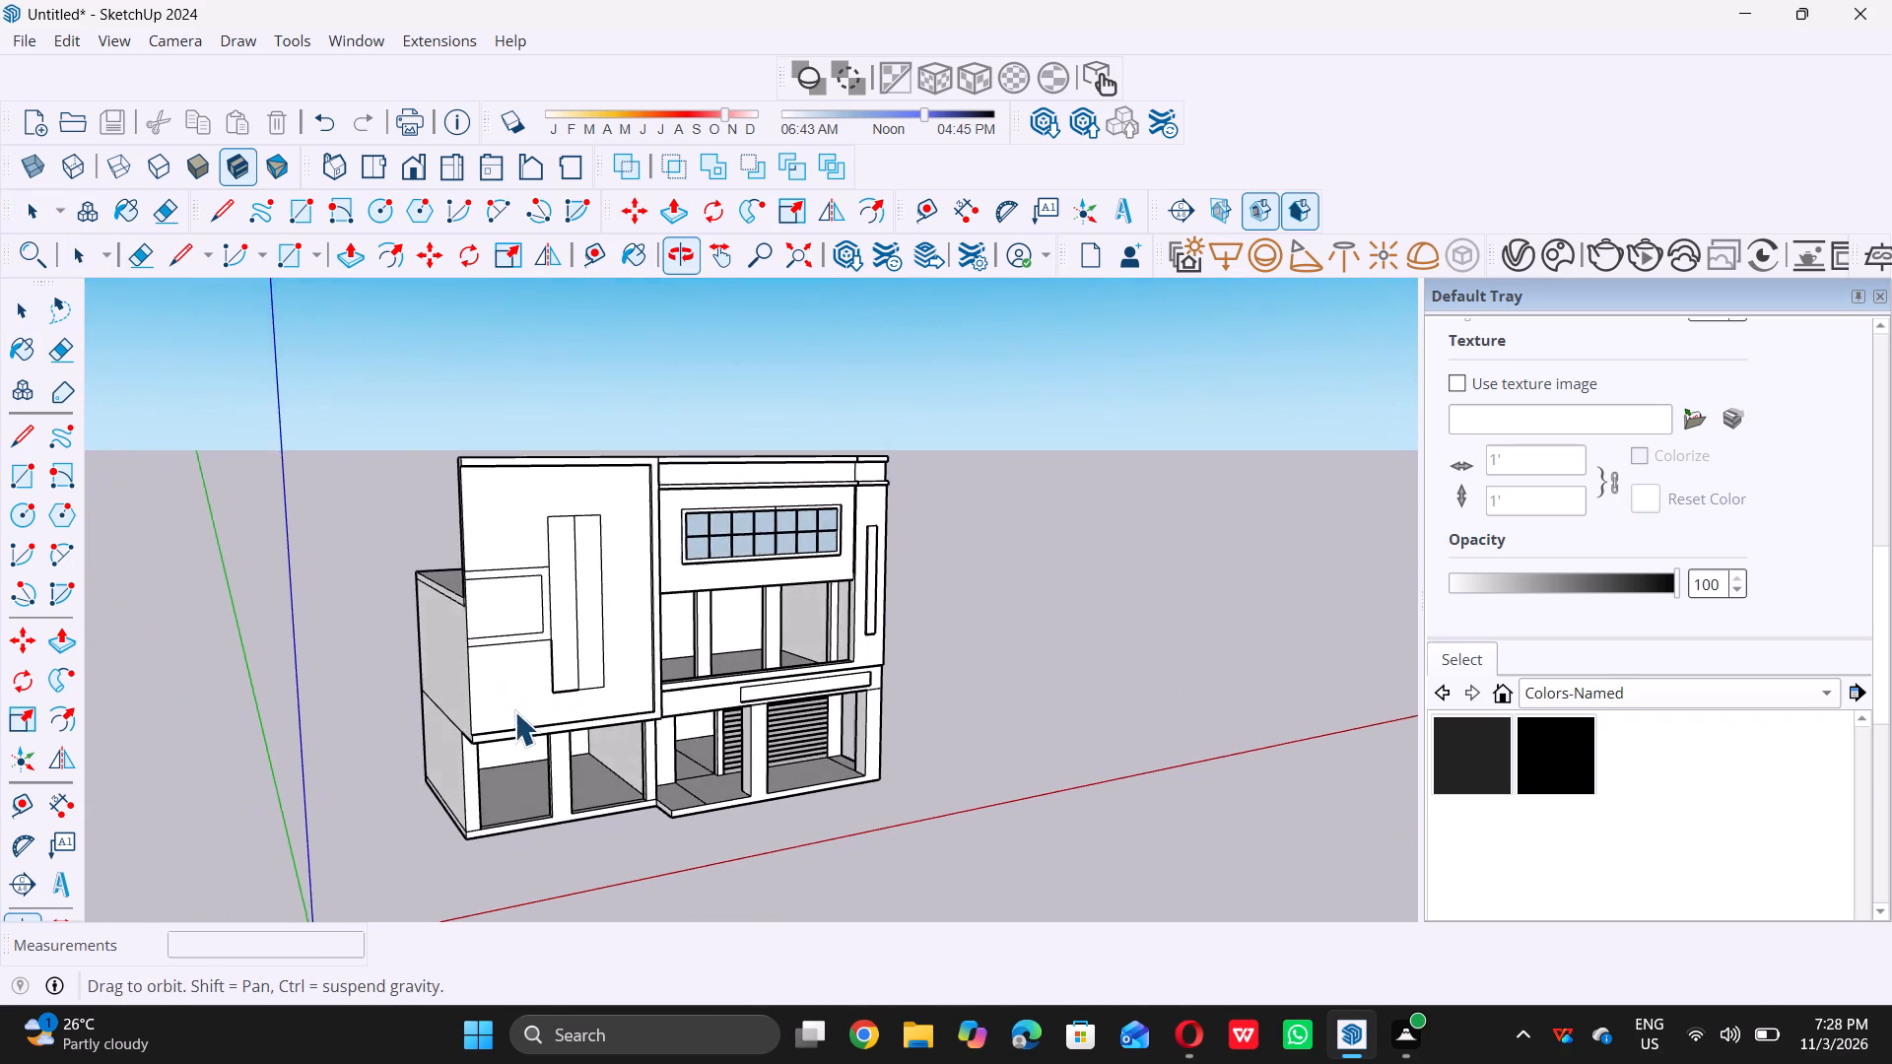
{"action": "scroll", "coordinate": [555, 687], "scroll_direction": "up", "scroll_amount": 12}
{"action": "scroll", "coordinate": [534, 574], "scroll_direction": "up", "scroll_amount": 7}
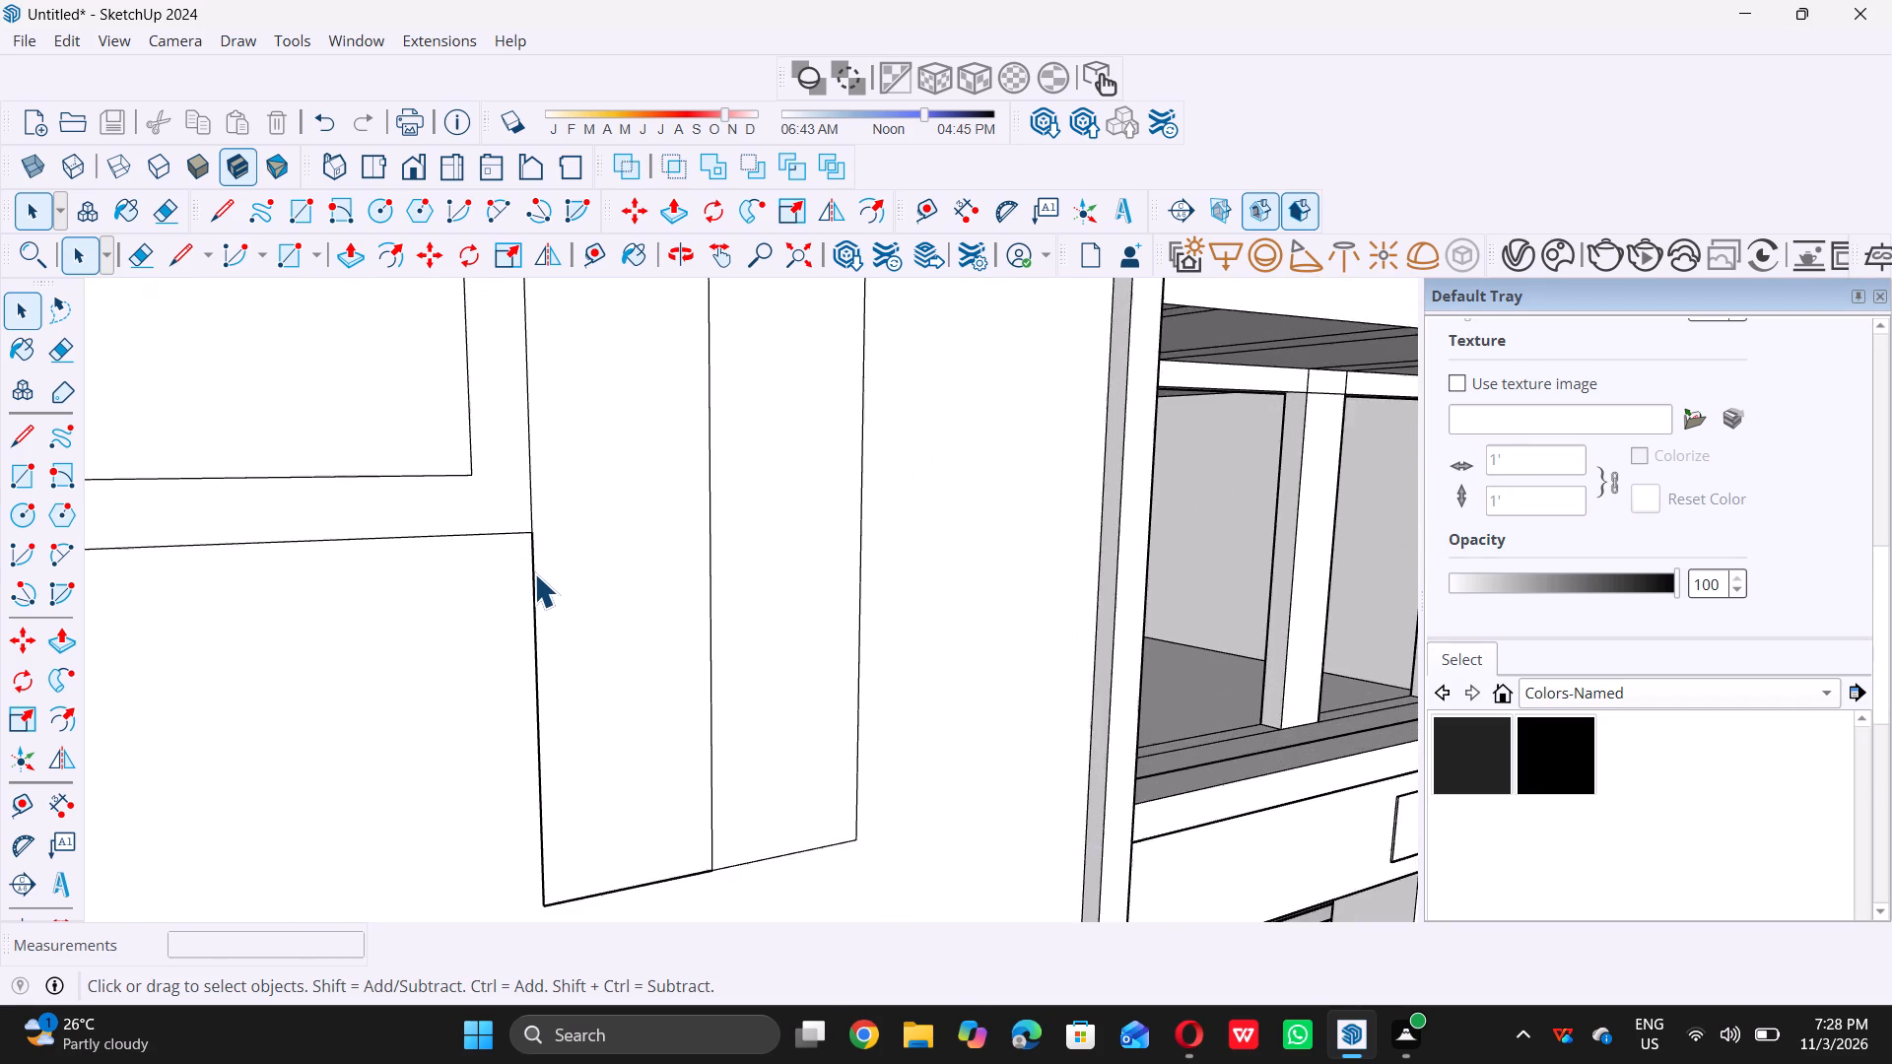
{"action": "scroll", "coordinate": [534, 572], "scroll_direction": "down", "scroll_amount": 6}
{"action": "middle_click_drag", "start_coordinate": [558, 710], "coordinate": [864, 687]}
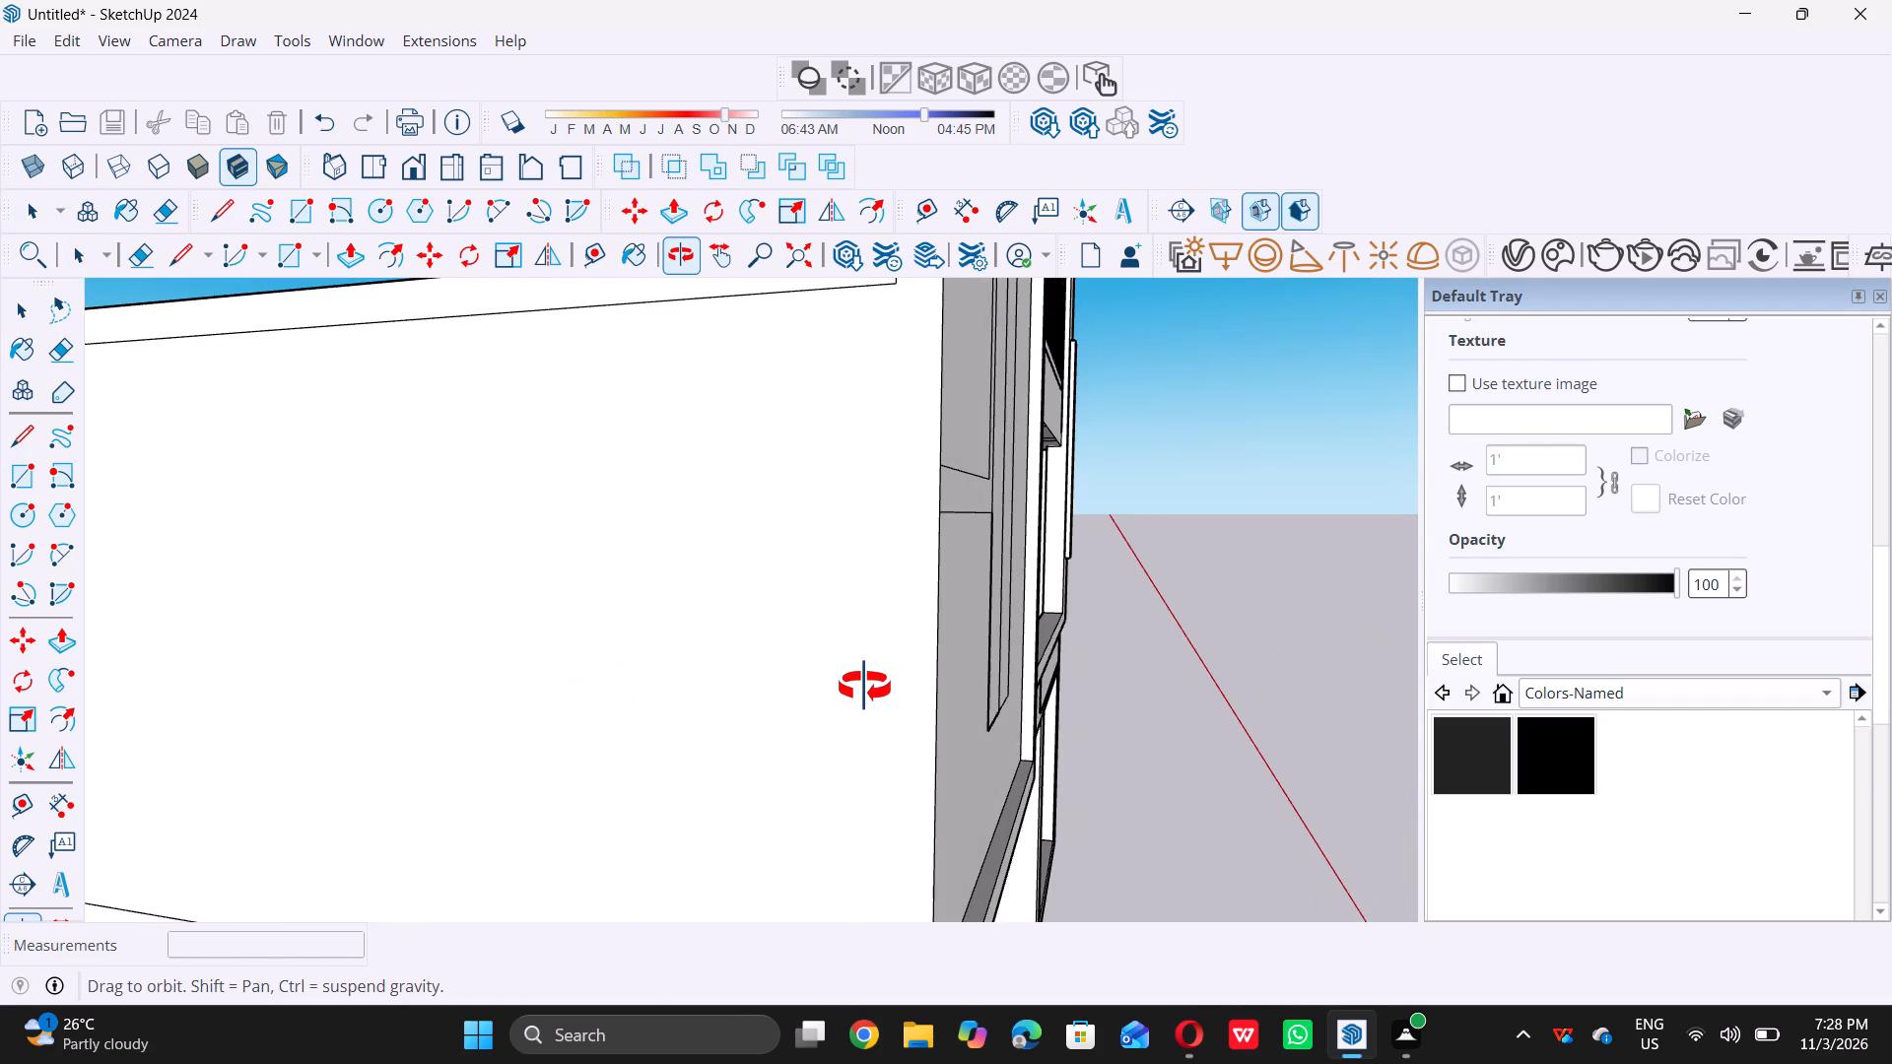
{"action": "middle_click_drag", "start_coordinate": [864, 687], "coordinate": [733, 690]}
{"action": "middle_click_drag", "start_coordinate": [728, 690], "coordinate": [284, 660]}
{"action": "middle_click_drag", "start_coordinate": [284, 660], "coordinate": [299, 629]}
{"action": "middle_click", "coordinate": [354, 641]}
{"action": "scroll", "coordinate": [423, 654], "scroll_direction": "up", "scroll_amount": 6}
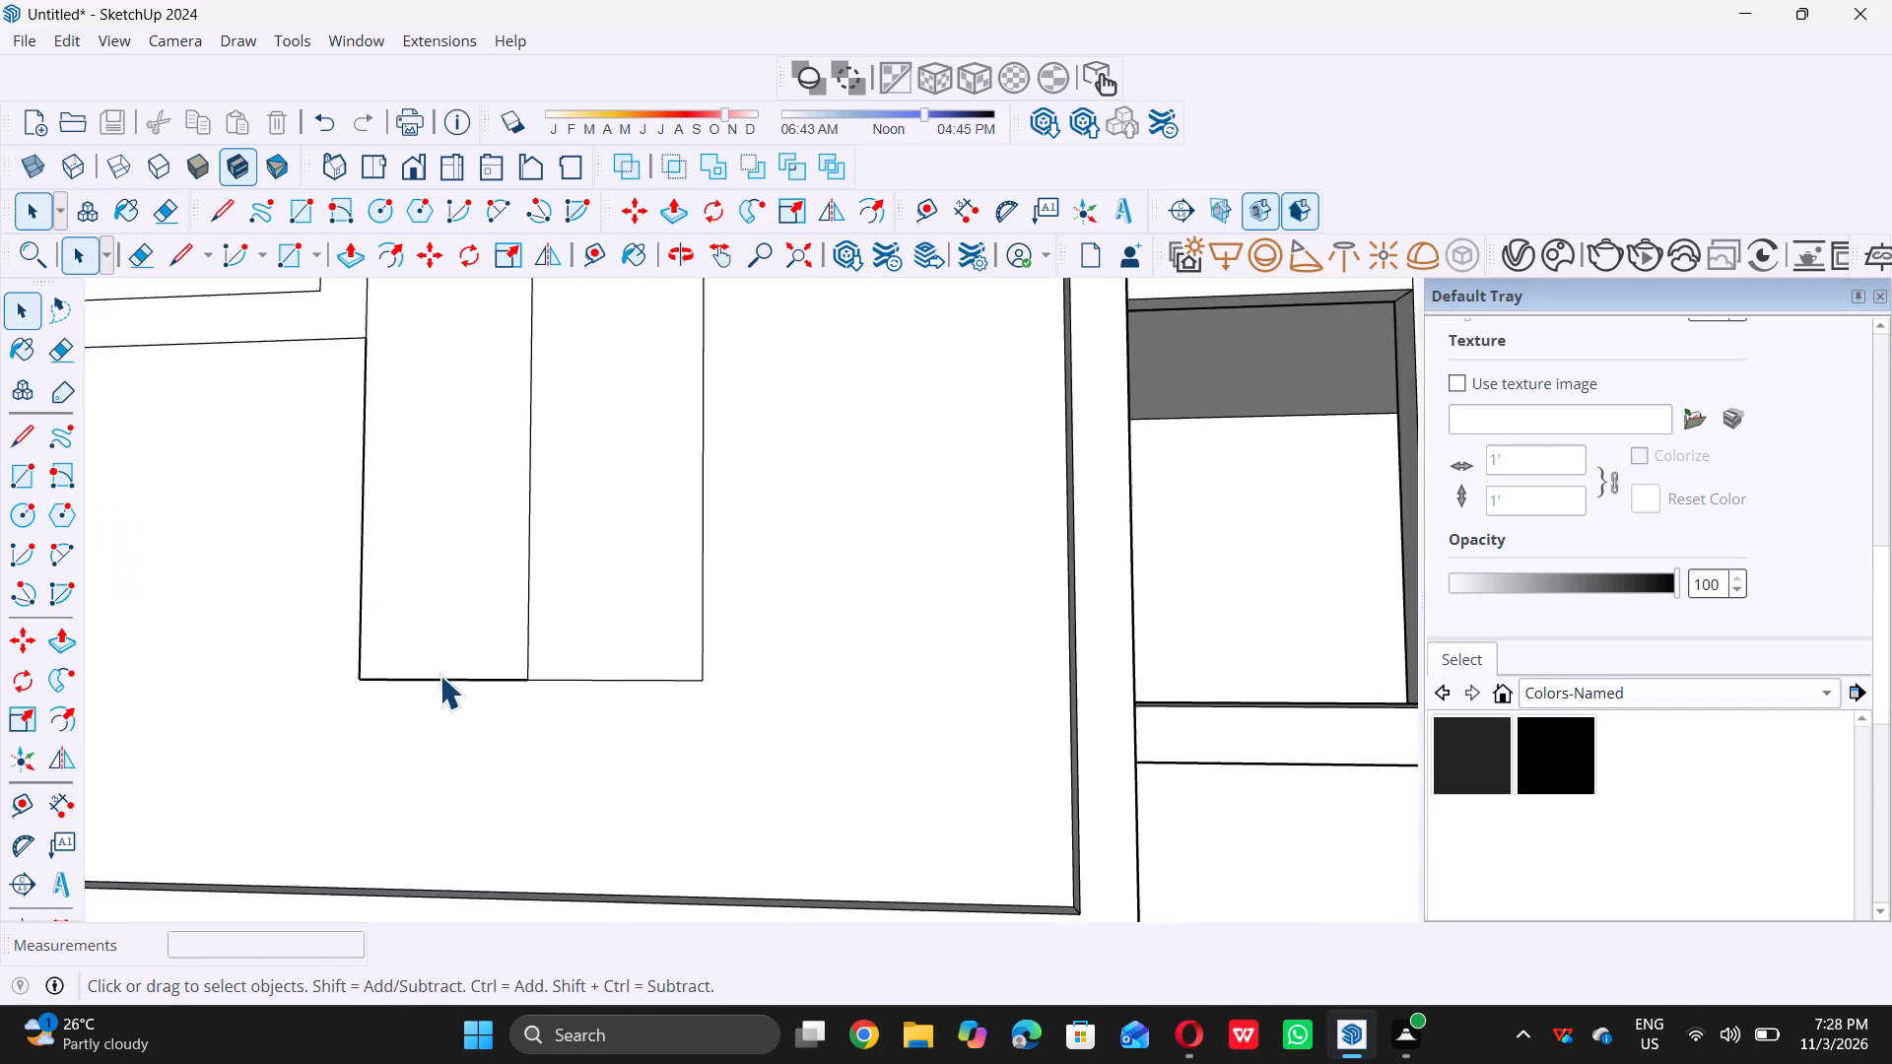
{"action": "scroll", "coordinate": [439, 678], "scroll_direction": "up", "scroll_amount": 9}
{"action": "scroll", "coordinate": [524, 718], "scroll_direction": "down", "scroll_amount": 10}
{"action": "scroll", "coordinate": [692, 787], "scroll_direction": "down", "scroll_amount": 4}
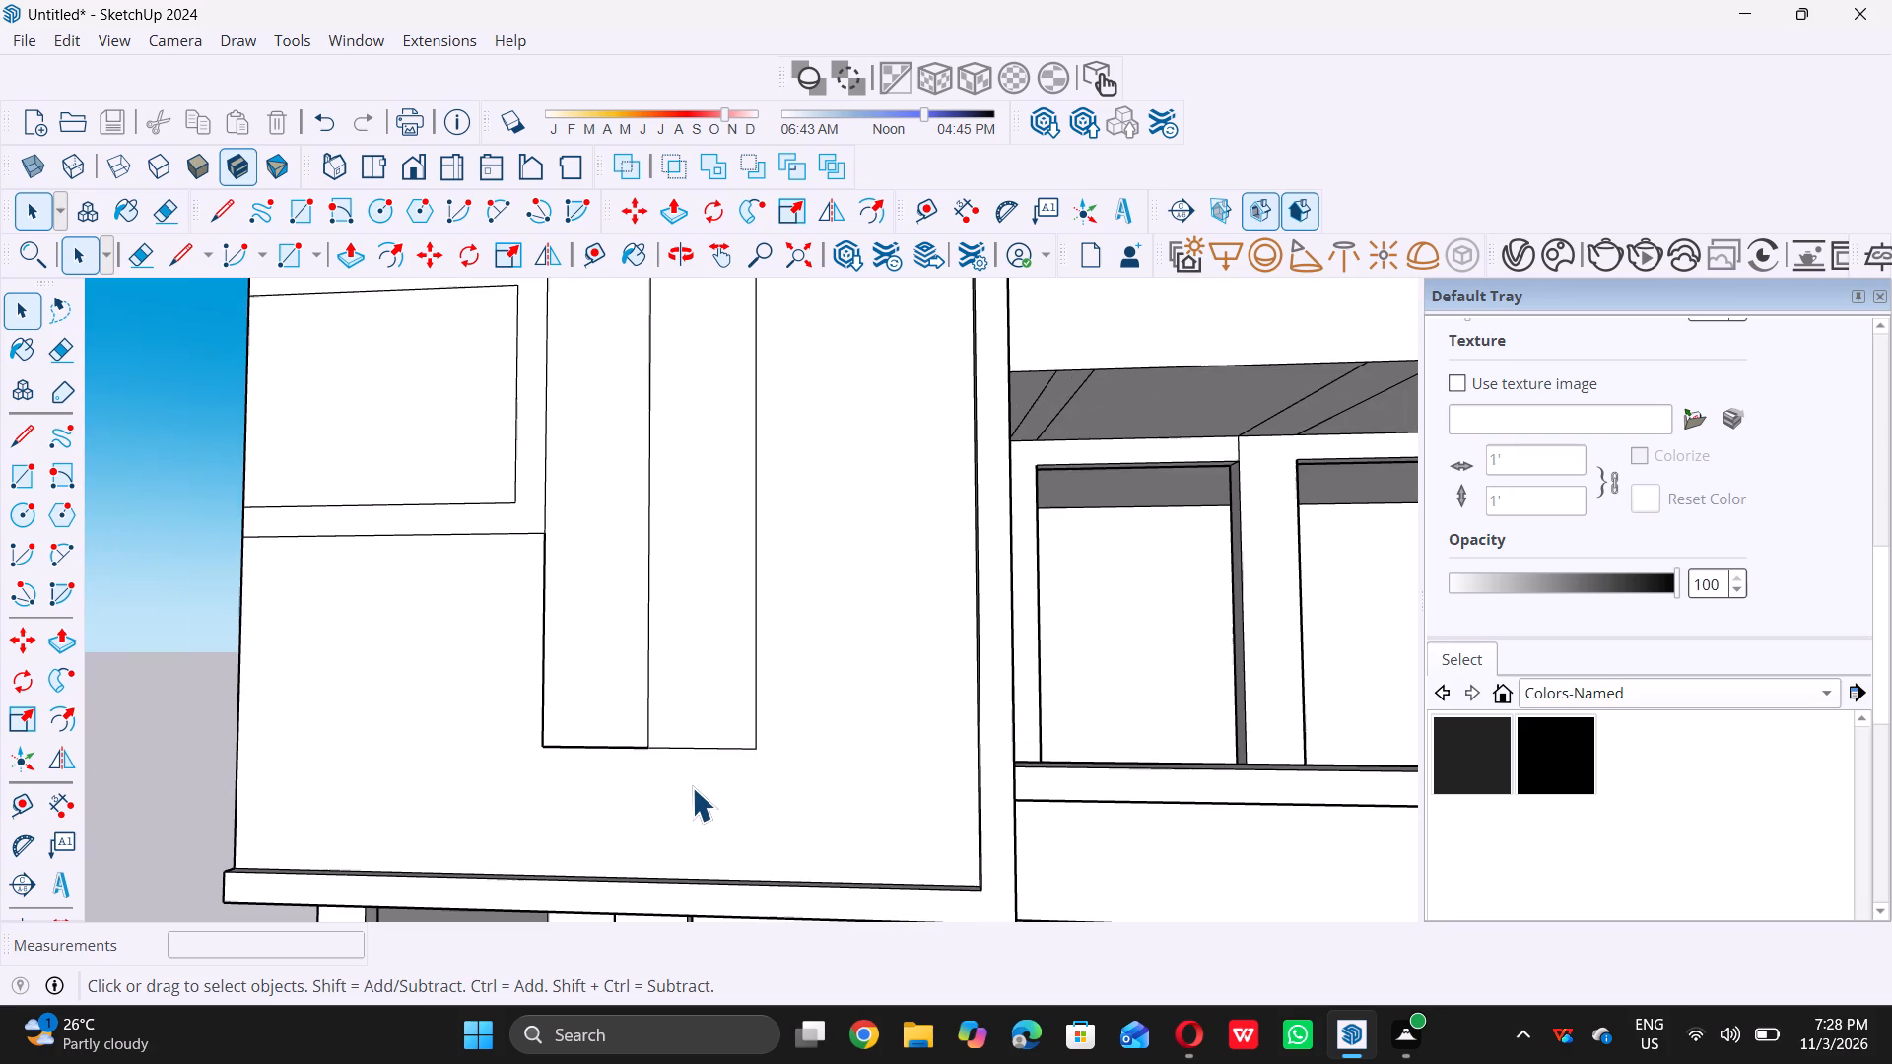
{"action": "scroll", "coordinate": [434, 545], "scroll_direction": "up", "scroll_amount": 2}
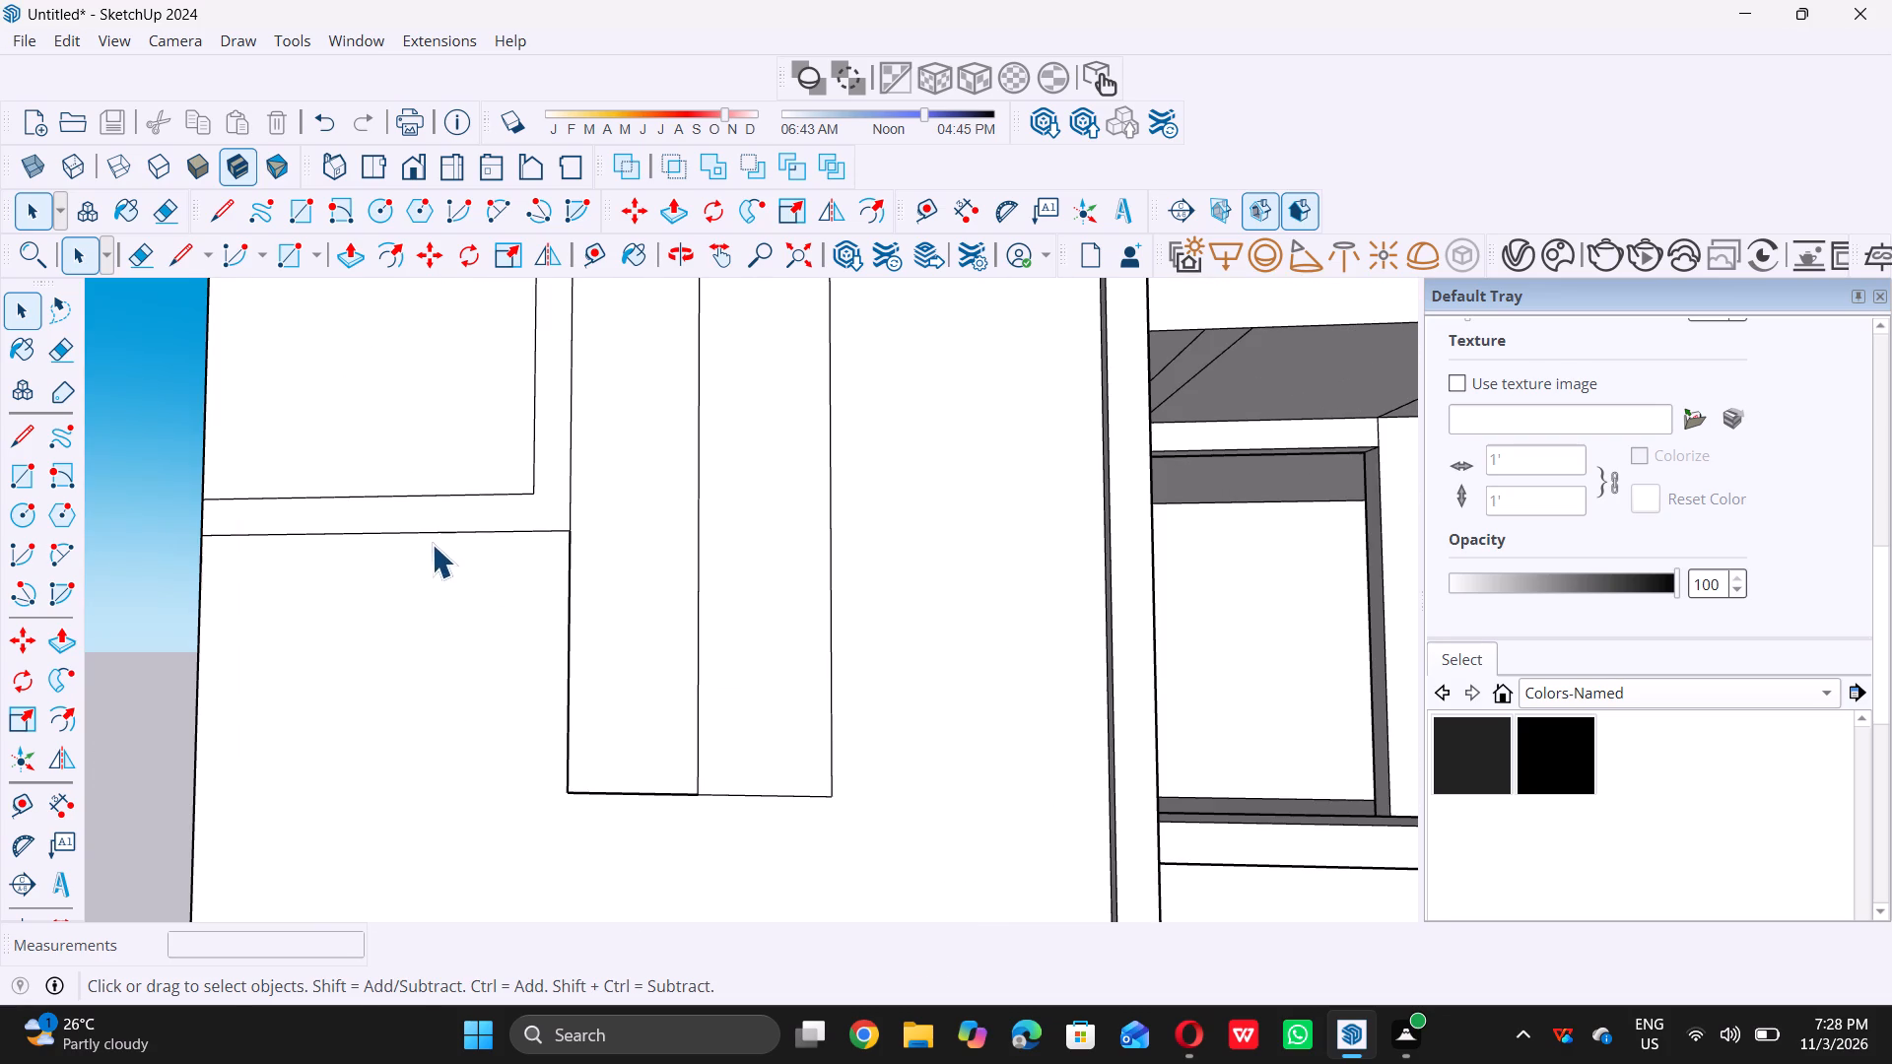
Trace a line about 5' 2" long from the frame's lower corner down the tall rectangle's side to its bottom corner.
{"action": "key", "text": "l"}
{"action": "left_click", "coordinate": [570, 537]}
{"action": "scroll", "coordinate": [570, 537], "scroll_direction": "down", "scroll_amount": 3}
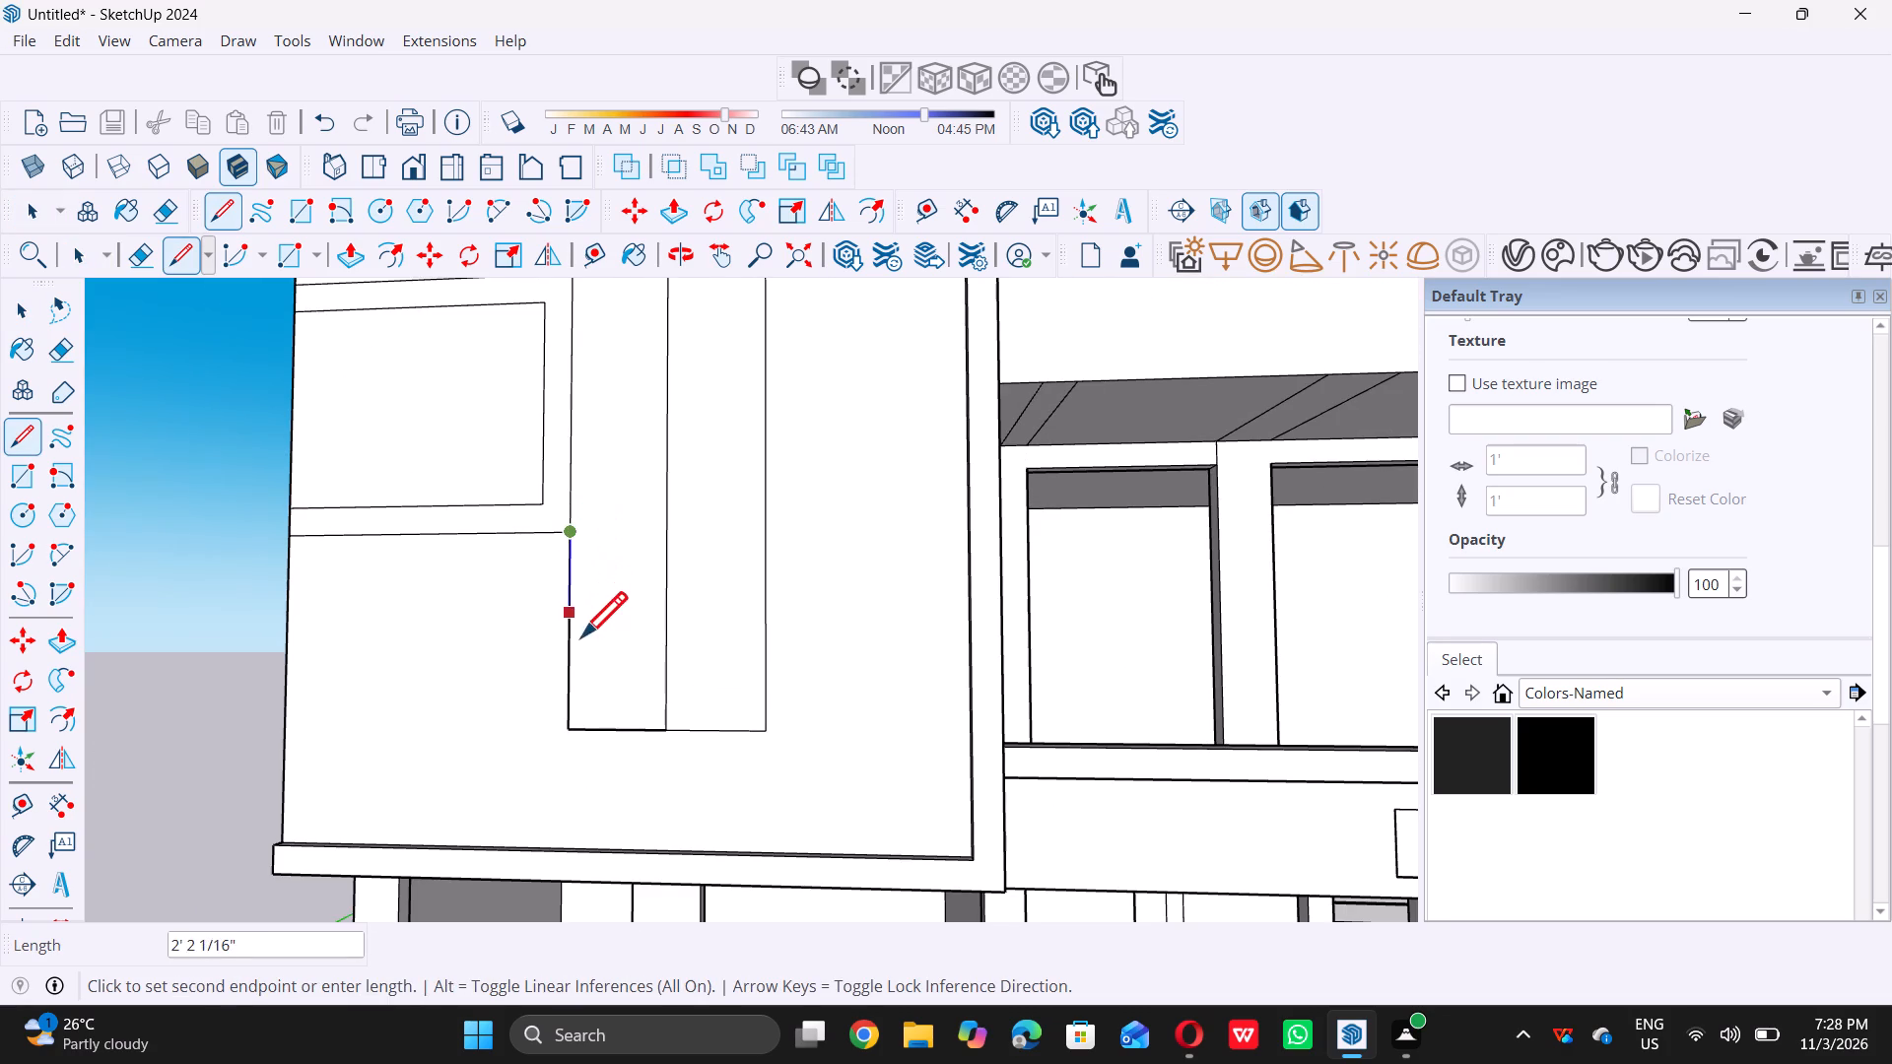
{"action": "double_click", "coordinate": [561, 735]}
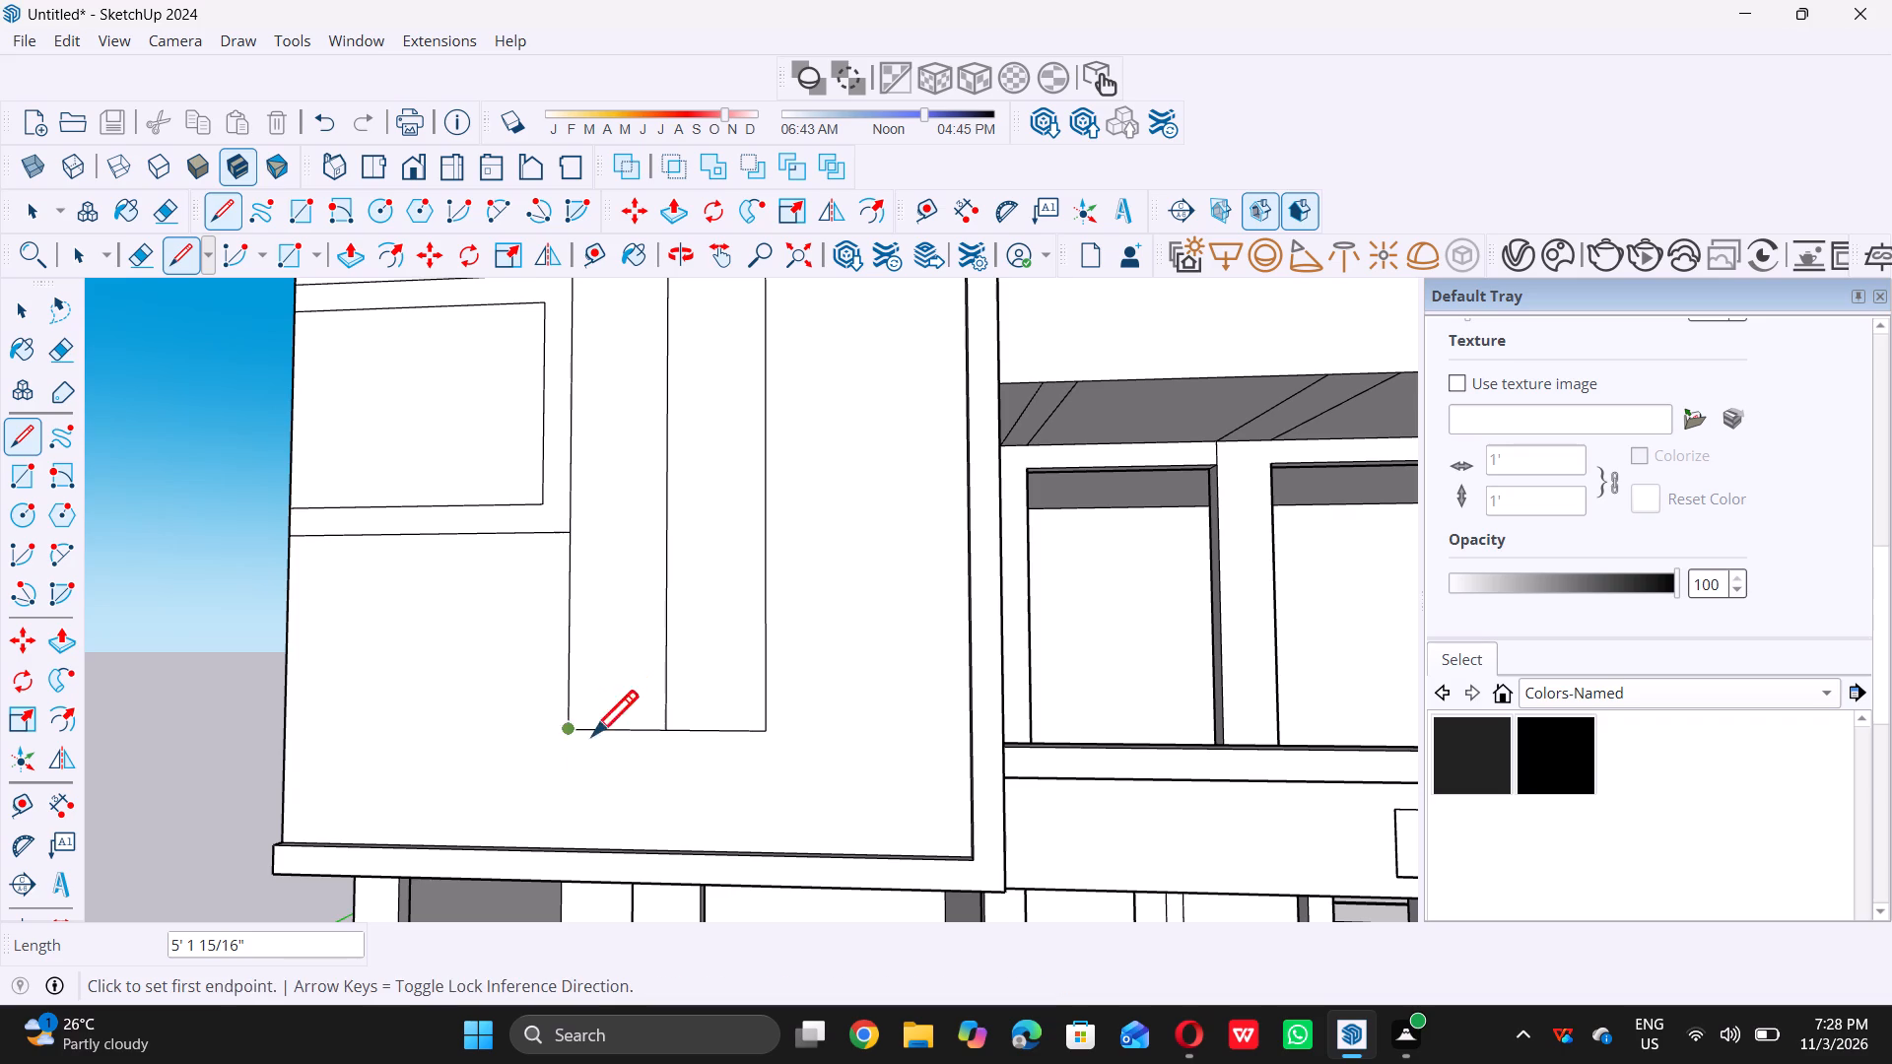
{"action": "key", "text": "space"}
Examine the whole front facade with the tall rectangle divided into two vertical strips.
{"action": "scroll", "coordinate": [630, 742], "scroll_direction": "down", "scroll_amount": 6}
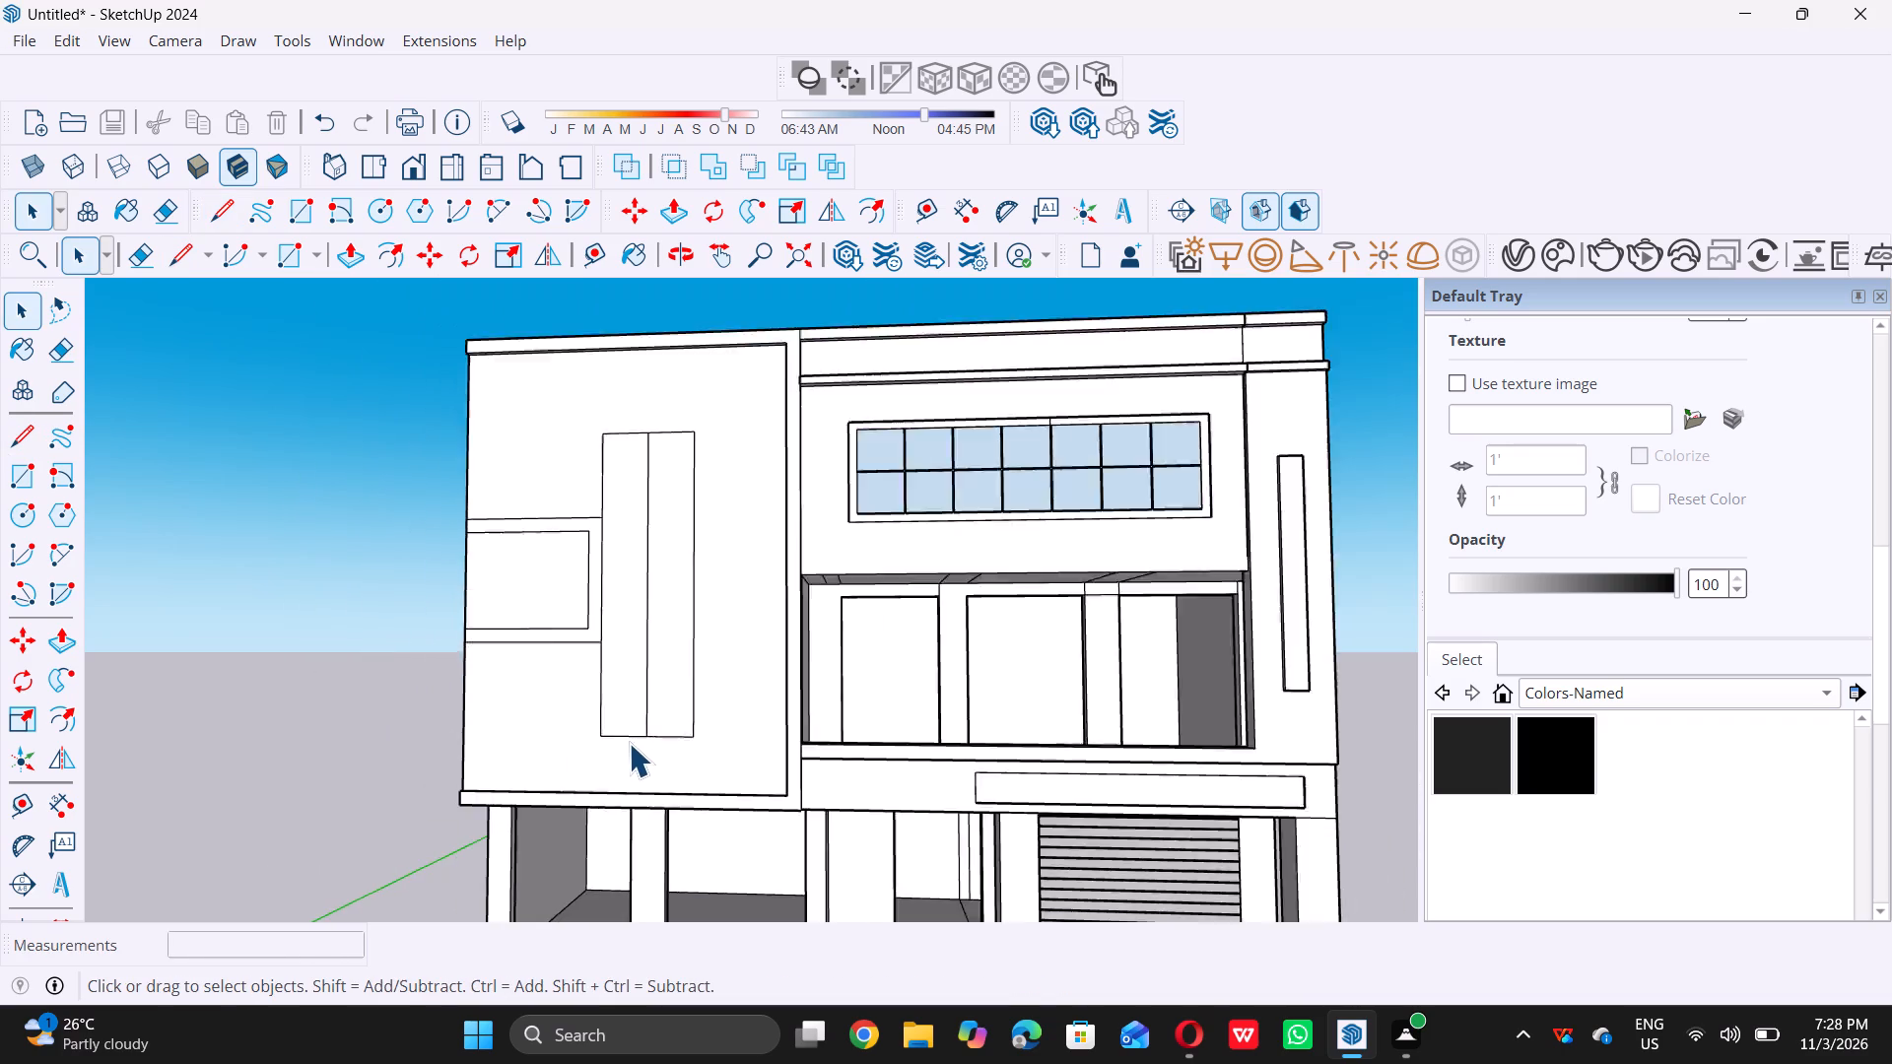
{"action": "scroll", "coordinate": [629, 743], "scroll_direction": "down", "scroll_amount": 15}
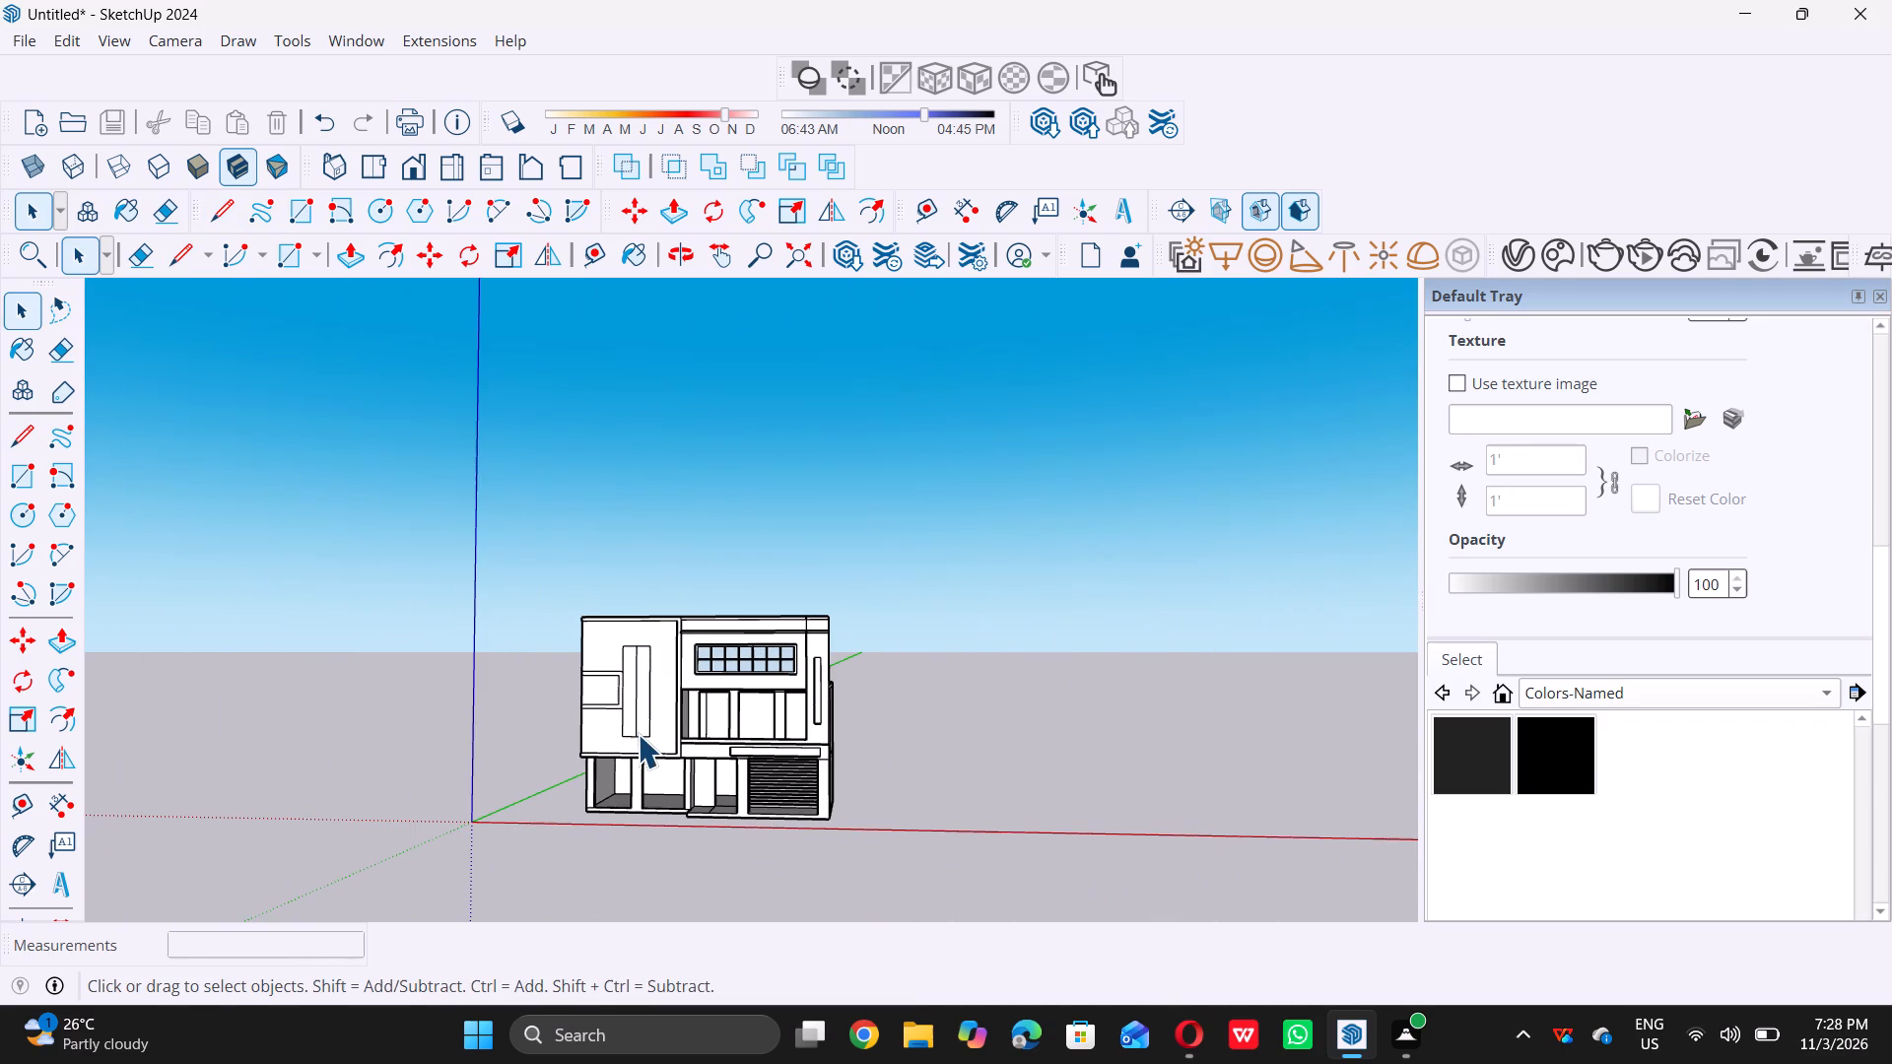
{"action": "middle_click_drag", "start_coordinate": [638, 734], "coordinate": [645, 706]}
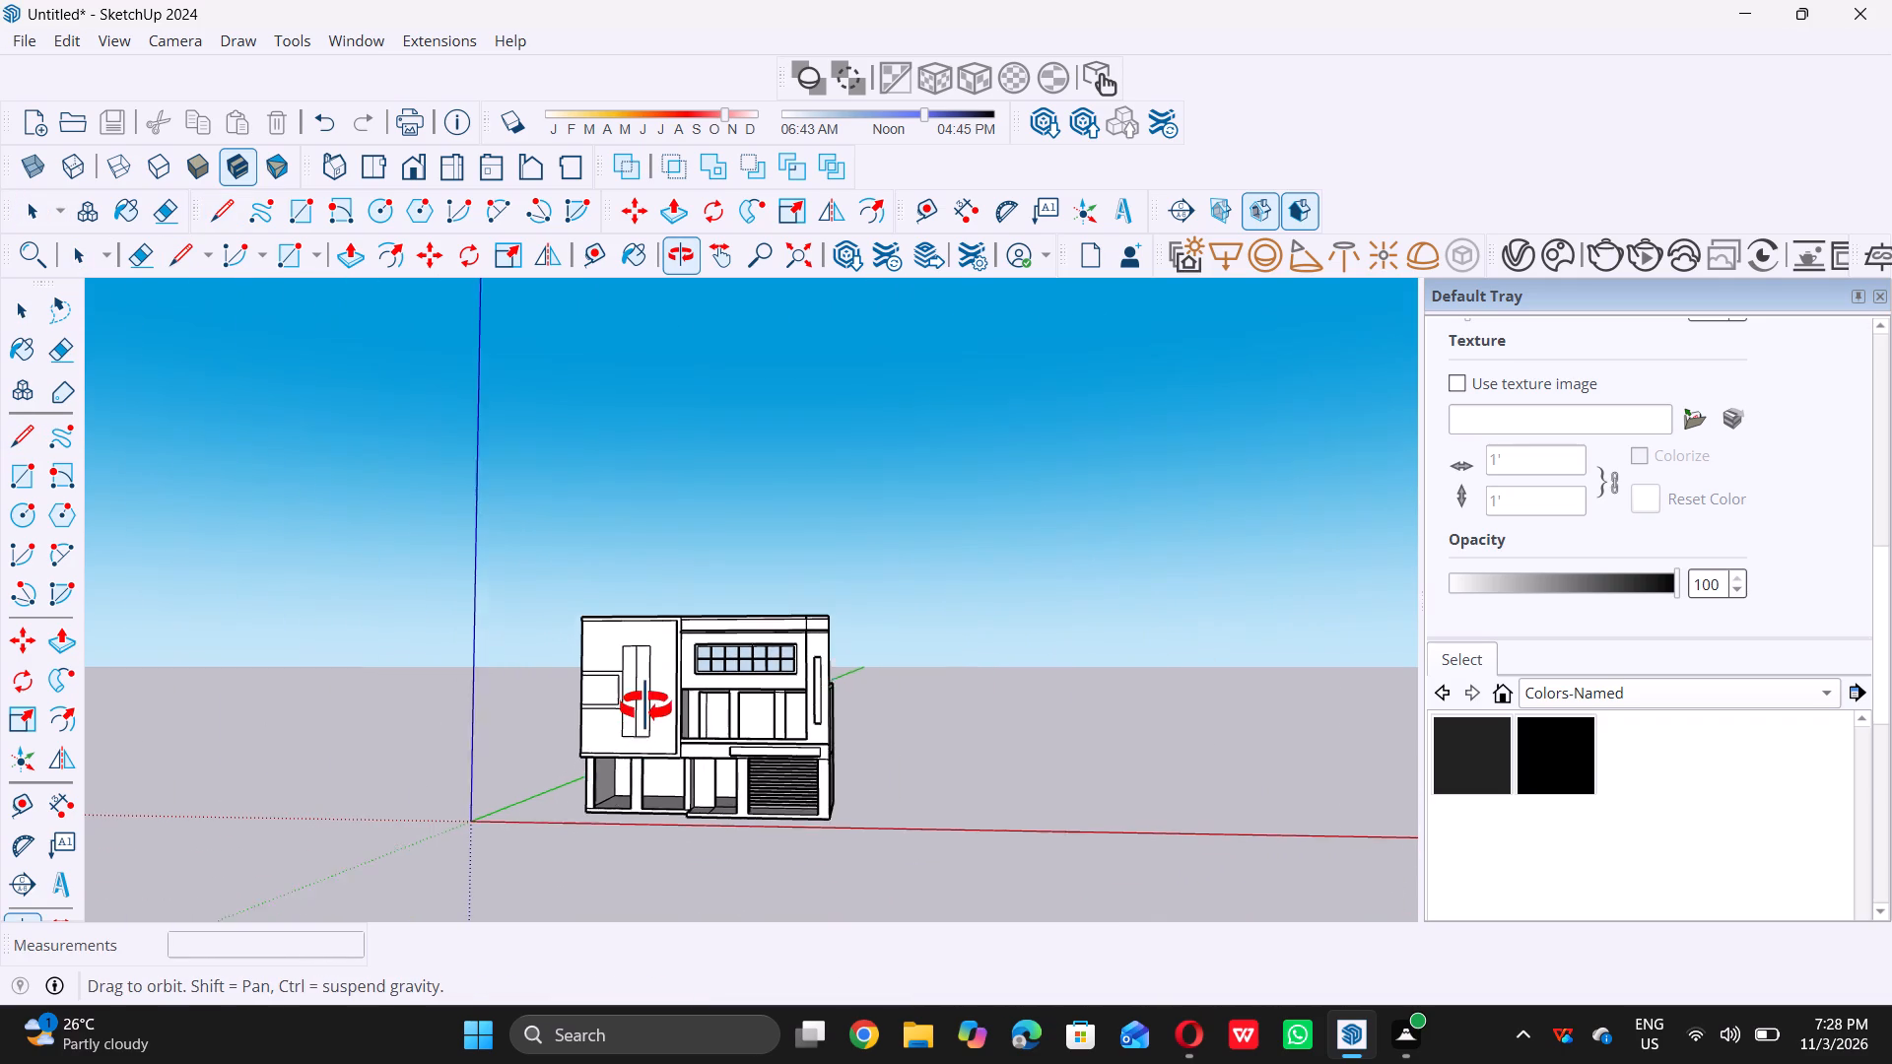
{"action": "middle_click_drag", "start_coordinate": [645, 706], "coordinate": [654, 682]}
{"action": "scroll", "coordinate": [545, 711], "scroll_direction": "up", "scroll_amount": 6}
{"action": "scroll", "coordinate": [568, 703], "scroll_direction": "down", "scroll_amount": 7}
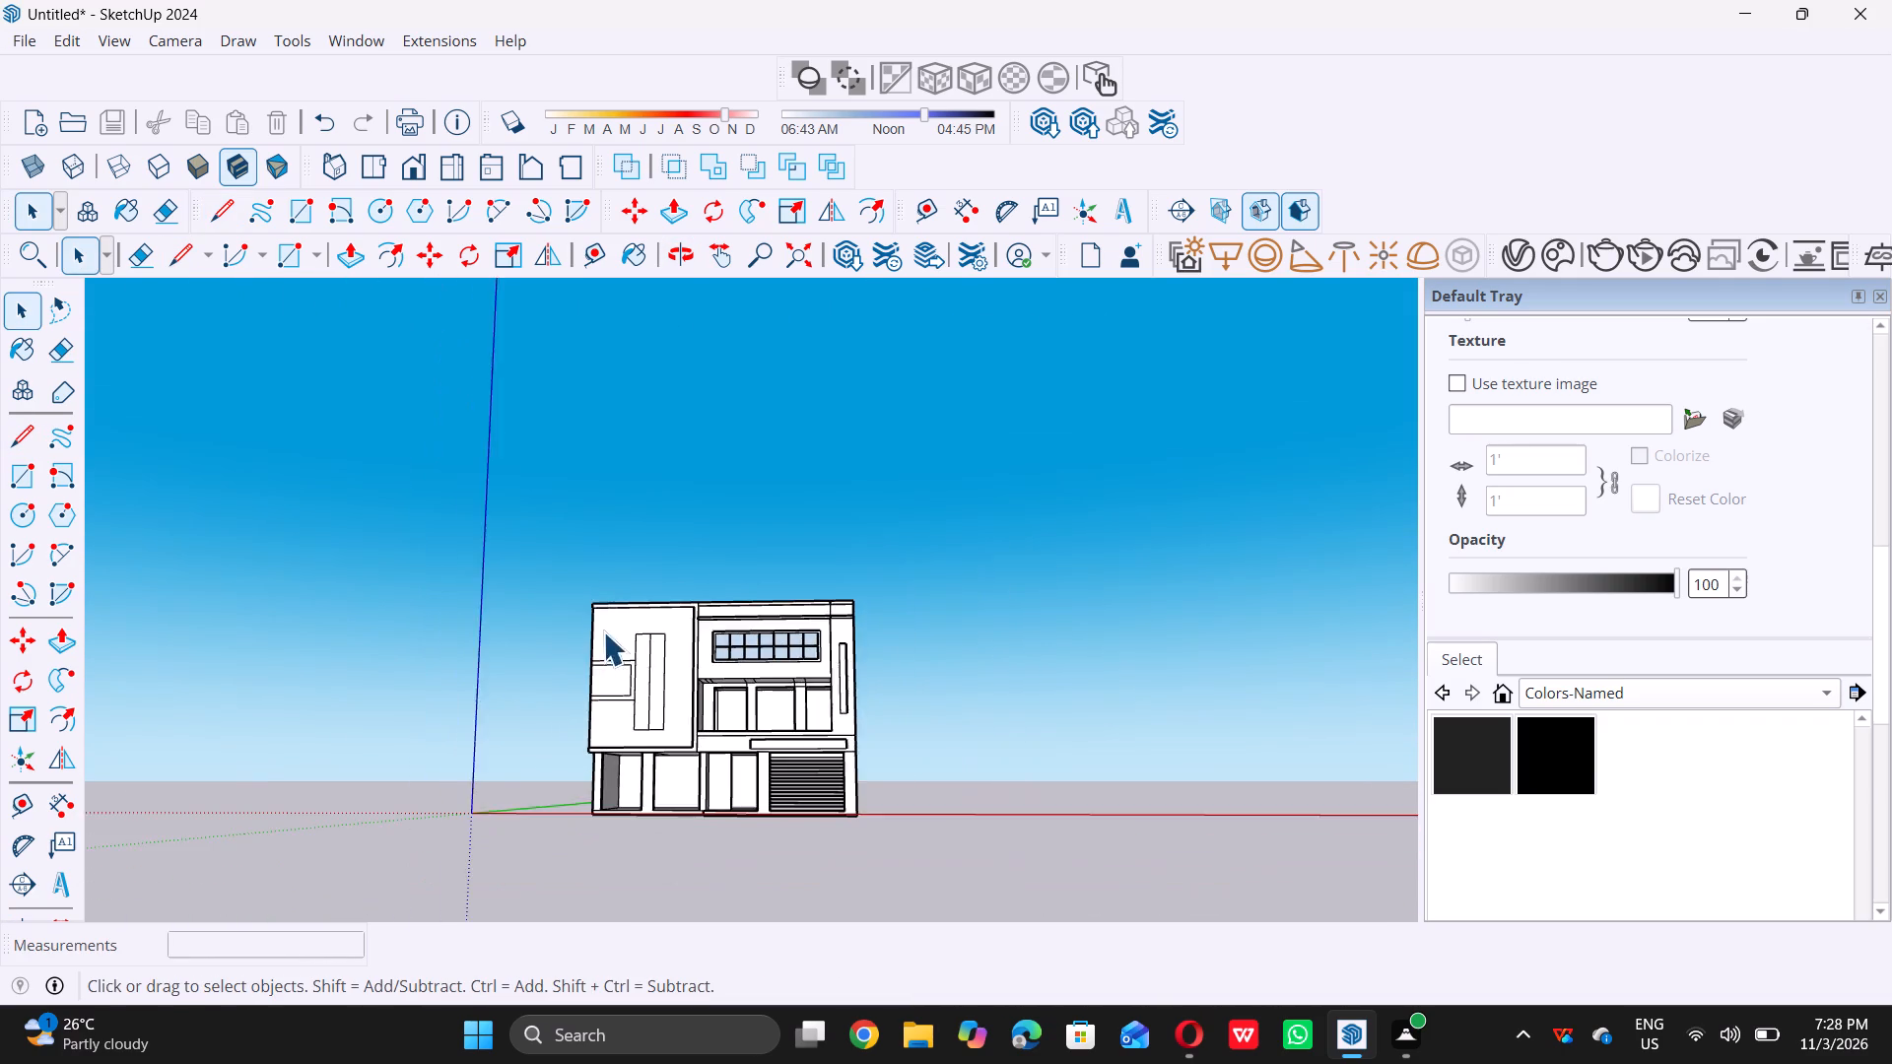
{"action": "middle_click_drag", "start_coordinate": [586, 603], "coordinate": [643, 672]}
{"action": "scroll", "coordinate": [668, 678], "scroll_direction": "up", "scroll_amount": 6}
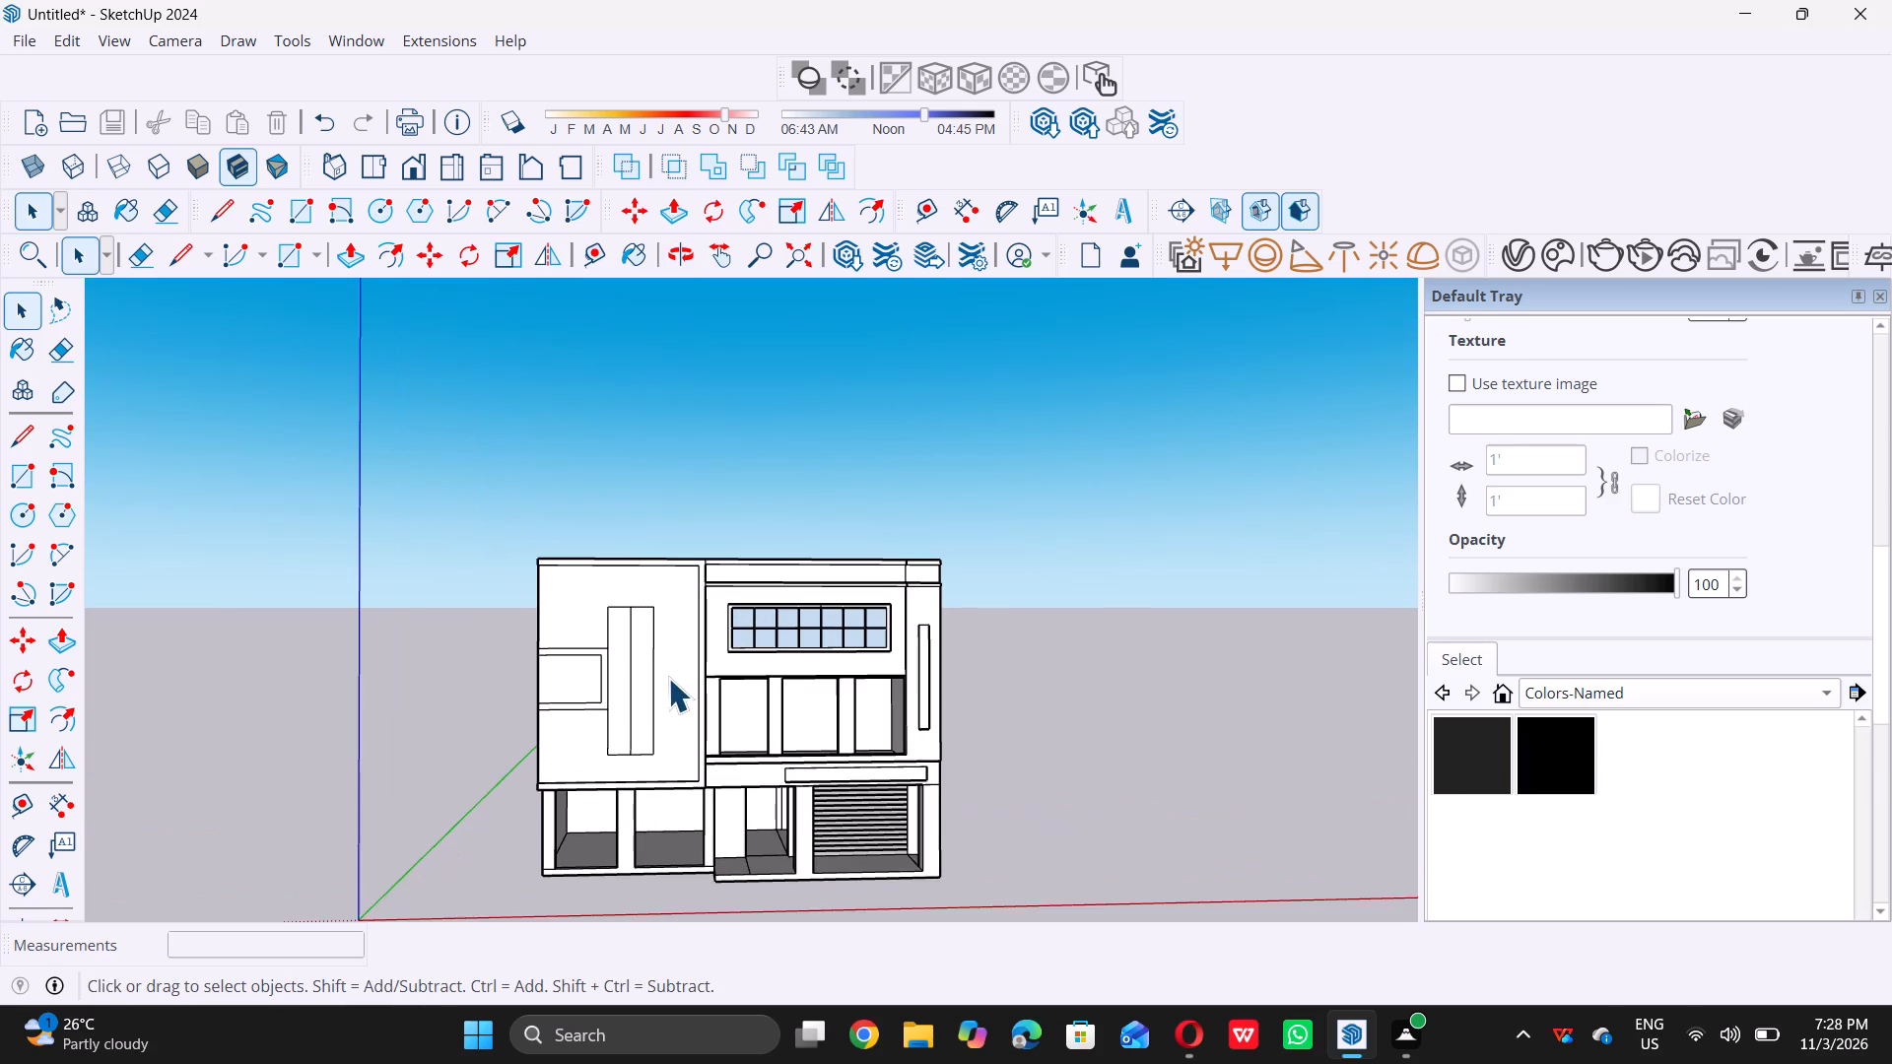
{"action": "scroll", "coordinate": [672, 648], "scroll_direction": "down", "scroll_amount": 6}
{"action": "middle_click", "coordinate": [629, 655]}
{"action": "scroll", "coordinate": [656, 636], "scroll_direction": "up", "scroll_amount": 4}
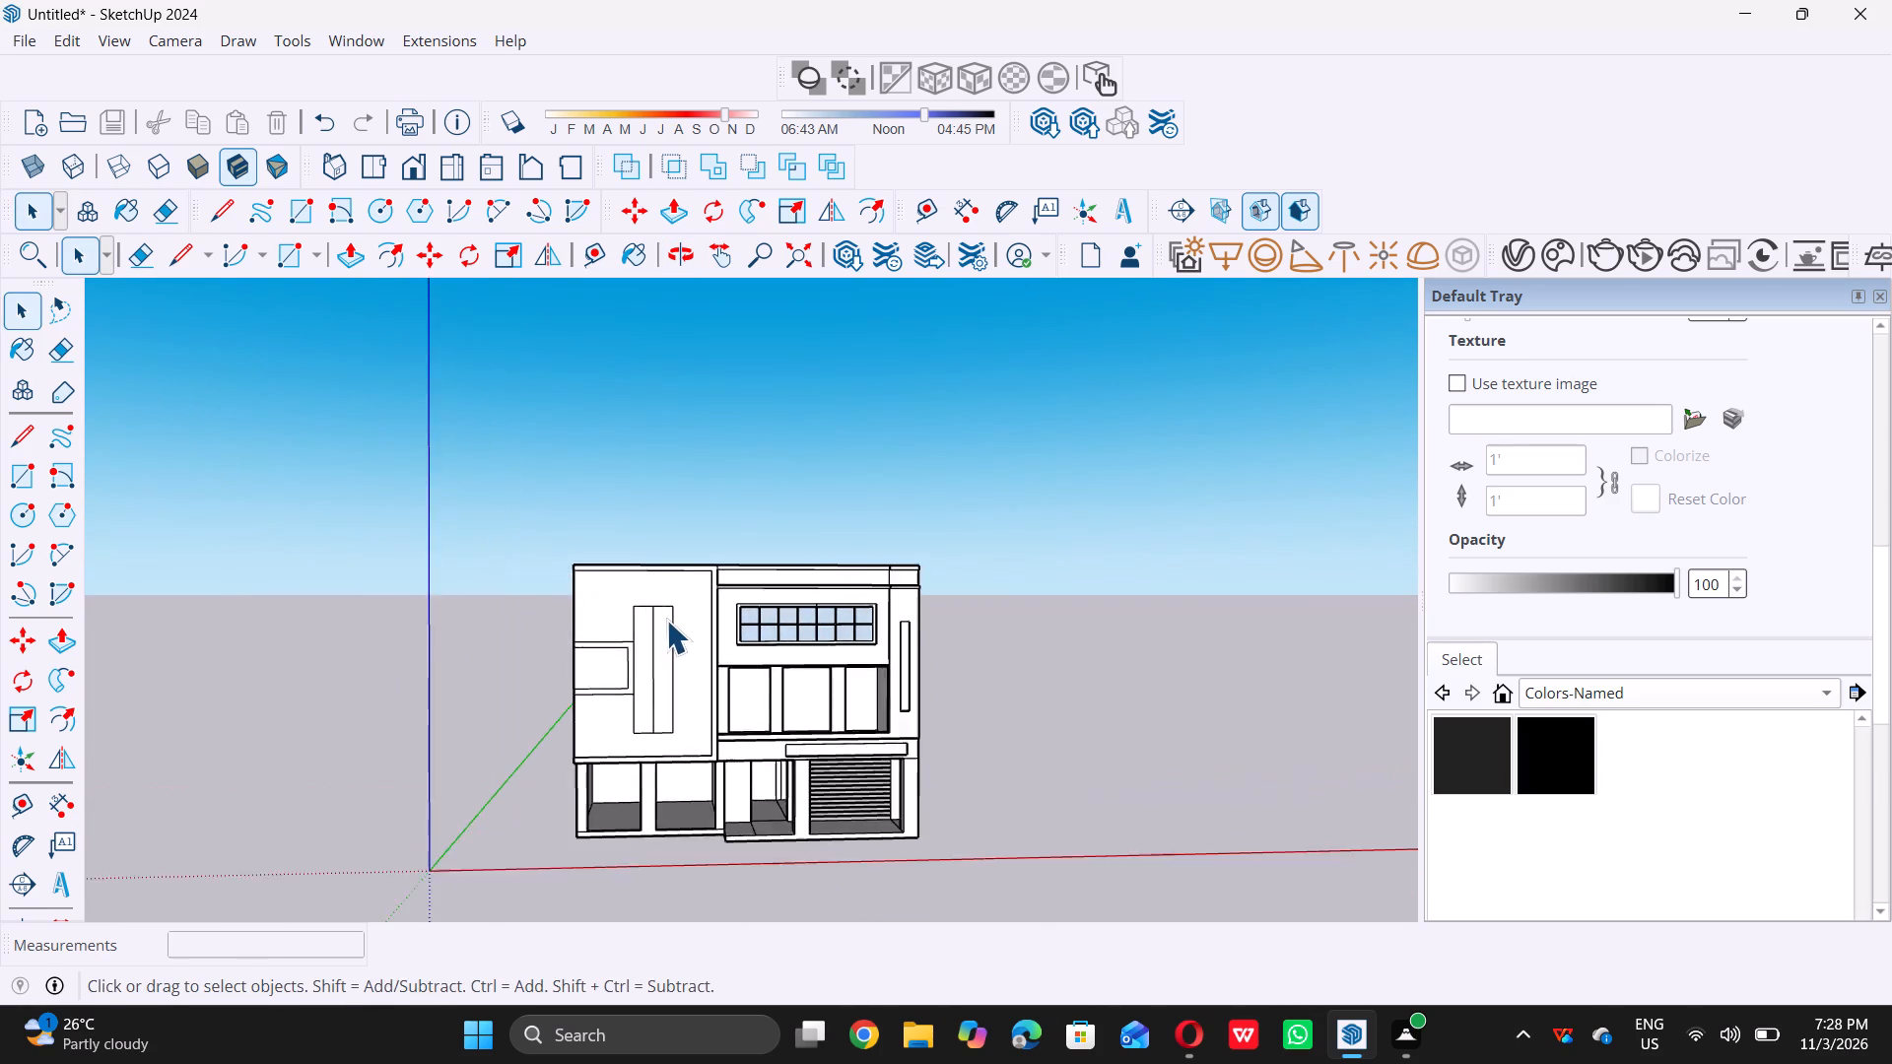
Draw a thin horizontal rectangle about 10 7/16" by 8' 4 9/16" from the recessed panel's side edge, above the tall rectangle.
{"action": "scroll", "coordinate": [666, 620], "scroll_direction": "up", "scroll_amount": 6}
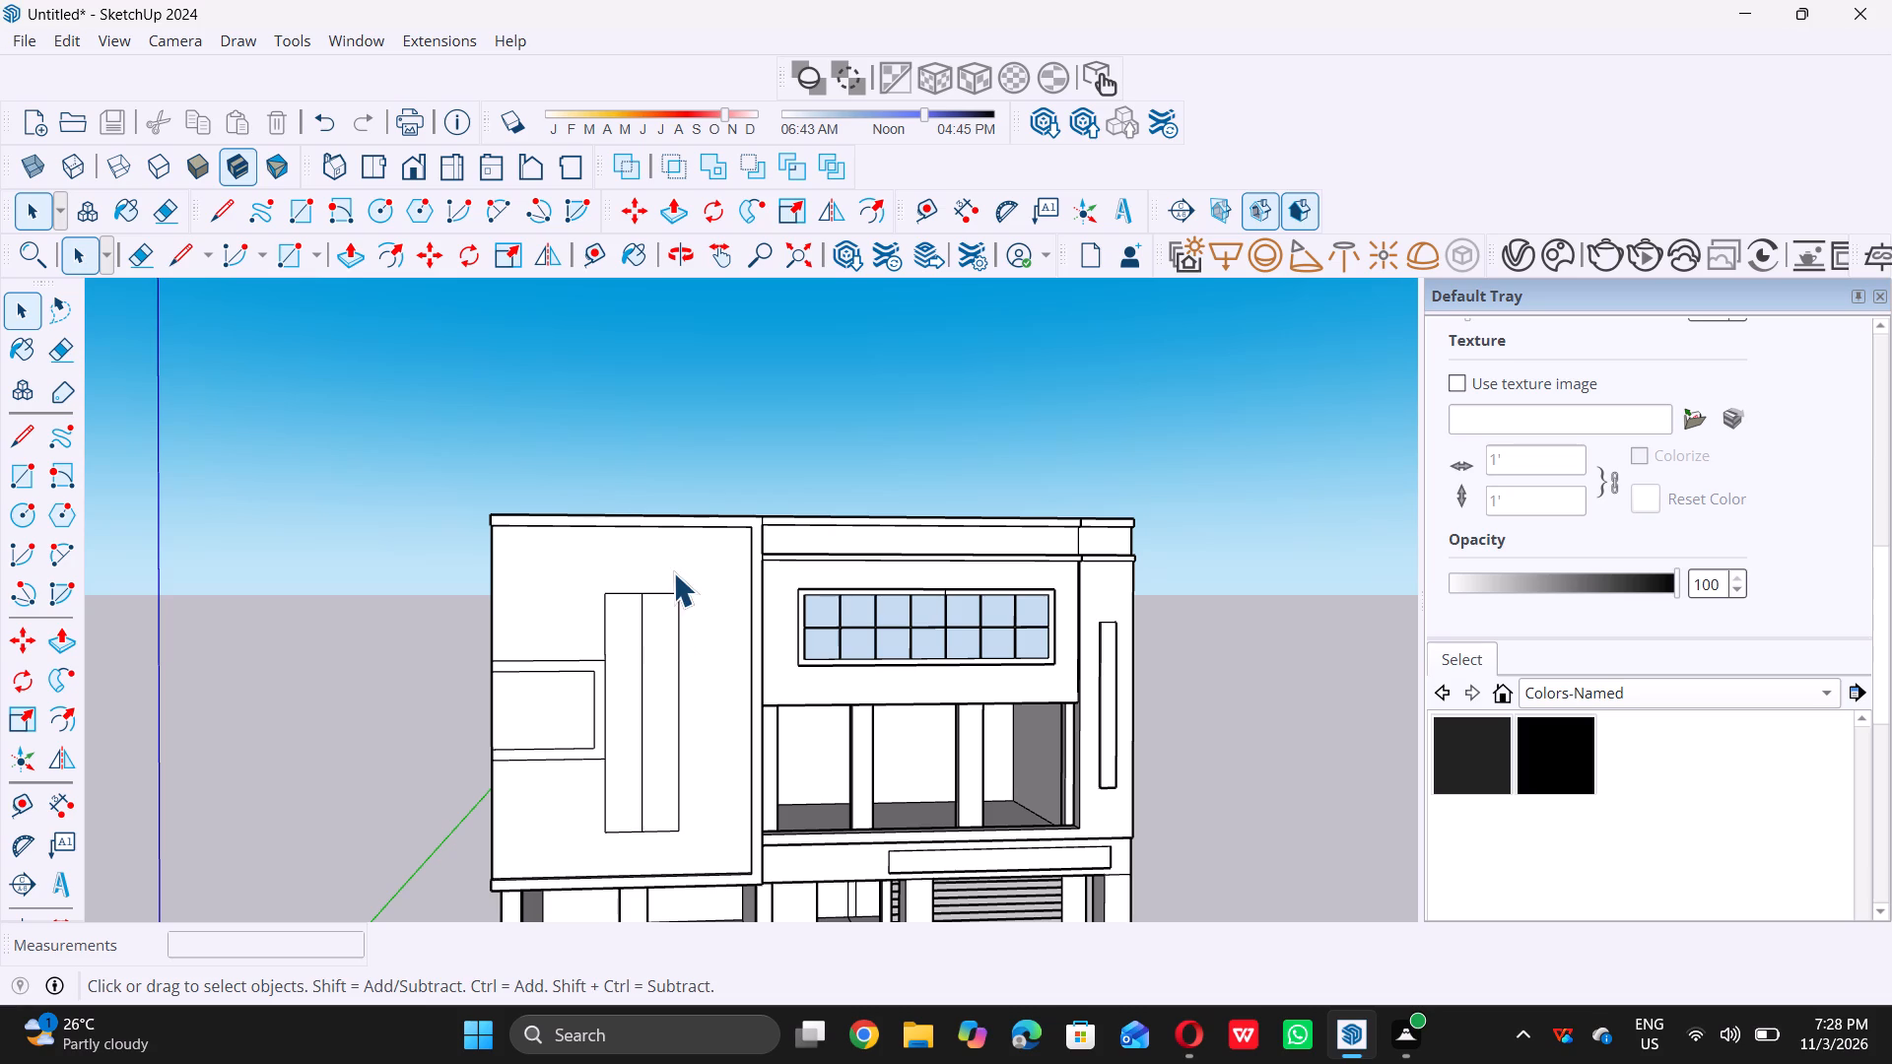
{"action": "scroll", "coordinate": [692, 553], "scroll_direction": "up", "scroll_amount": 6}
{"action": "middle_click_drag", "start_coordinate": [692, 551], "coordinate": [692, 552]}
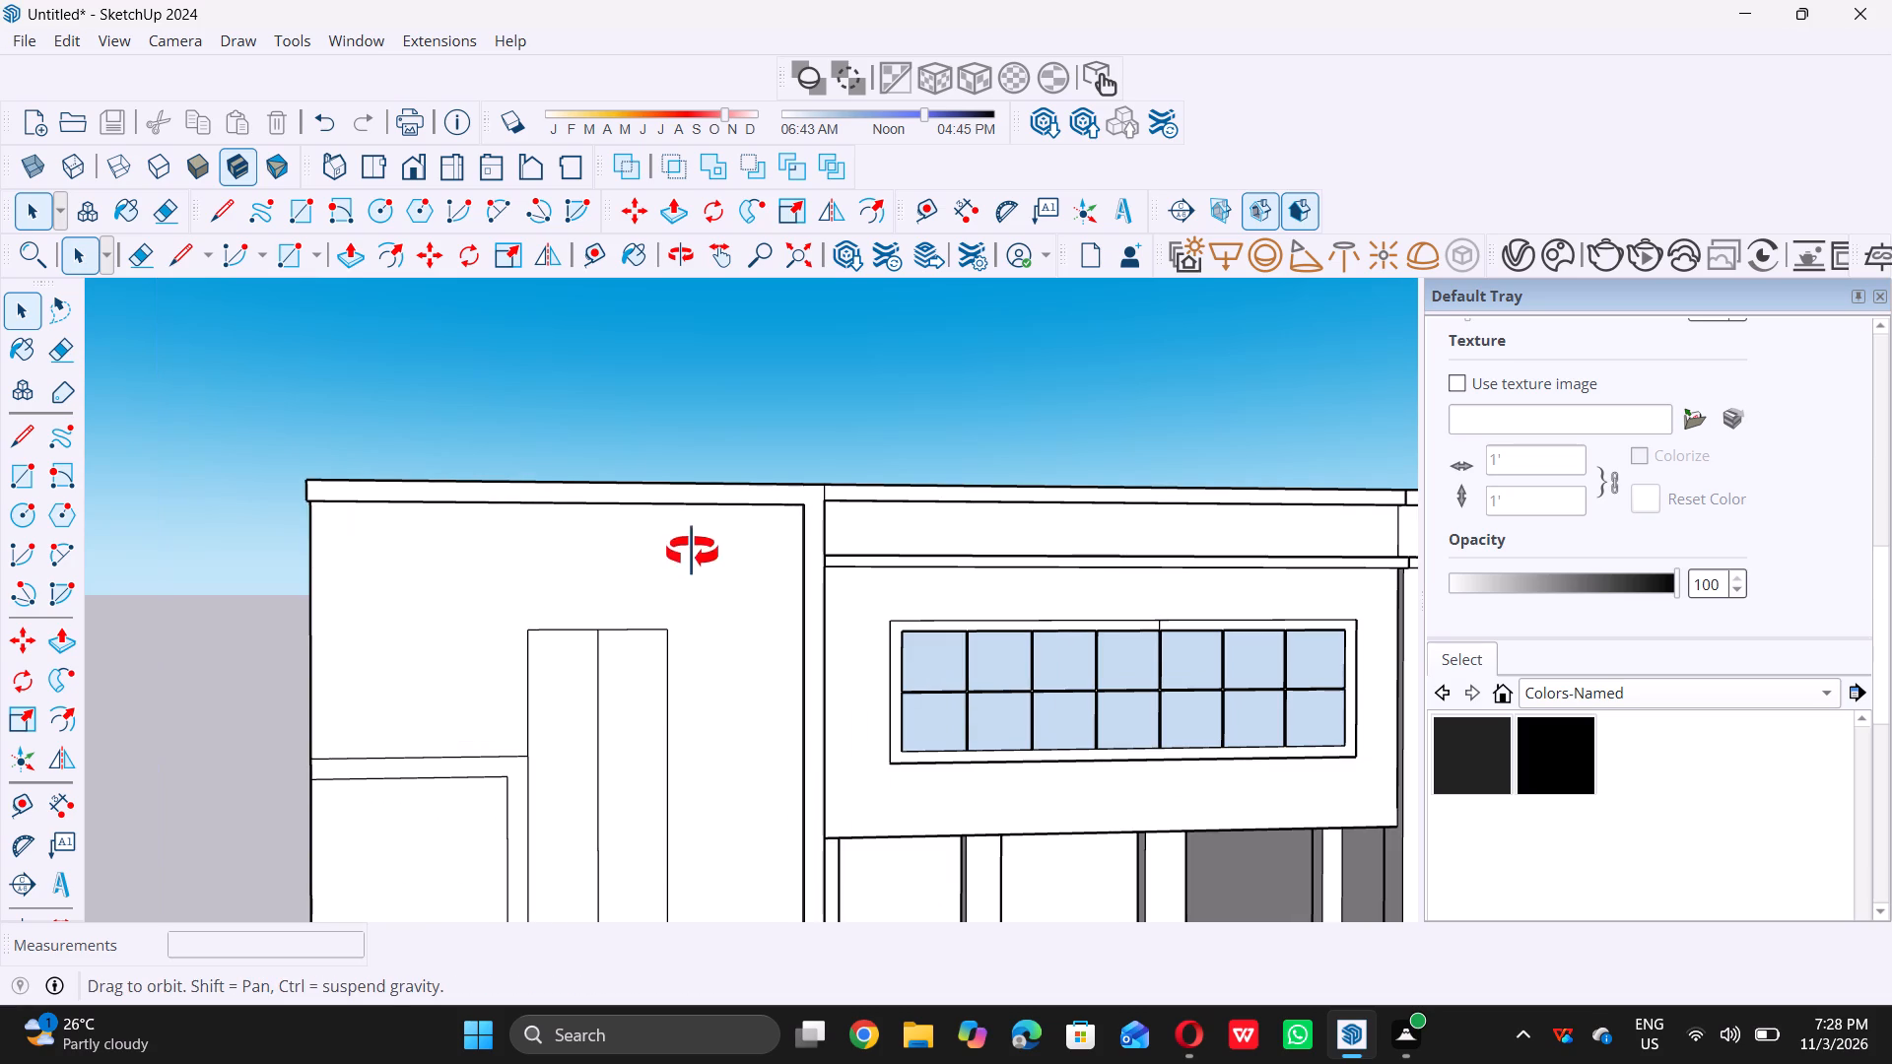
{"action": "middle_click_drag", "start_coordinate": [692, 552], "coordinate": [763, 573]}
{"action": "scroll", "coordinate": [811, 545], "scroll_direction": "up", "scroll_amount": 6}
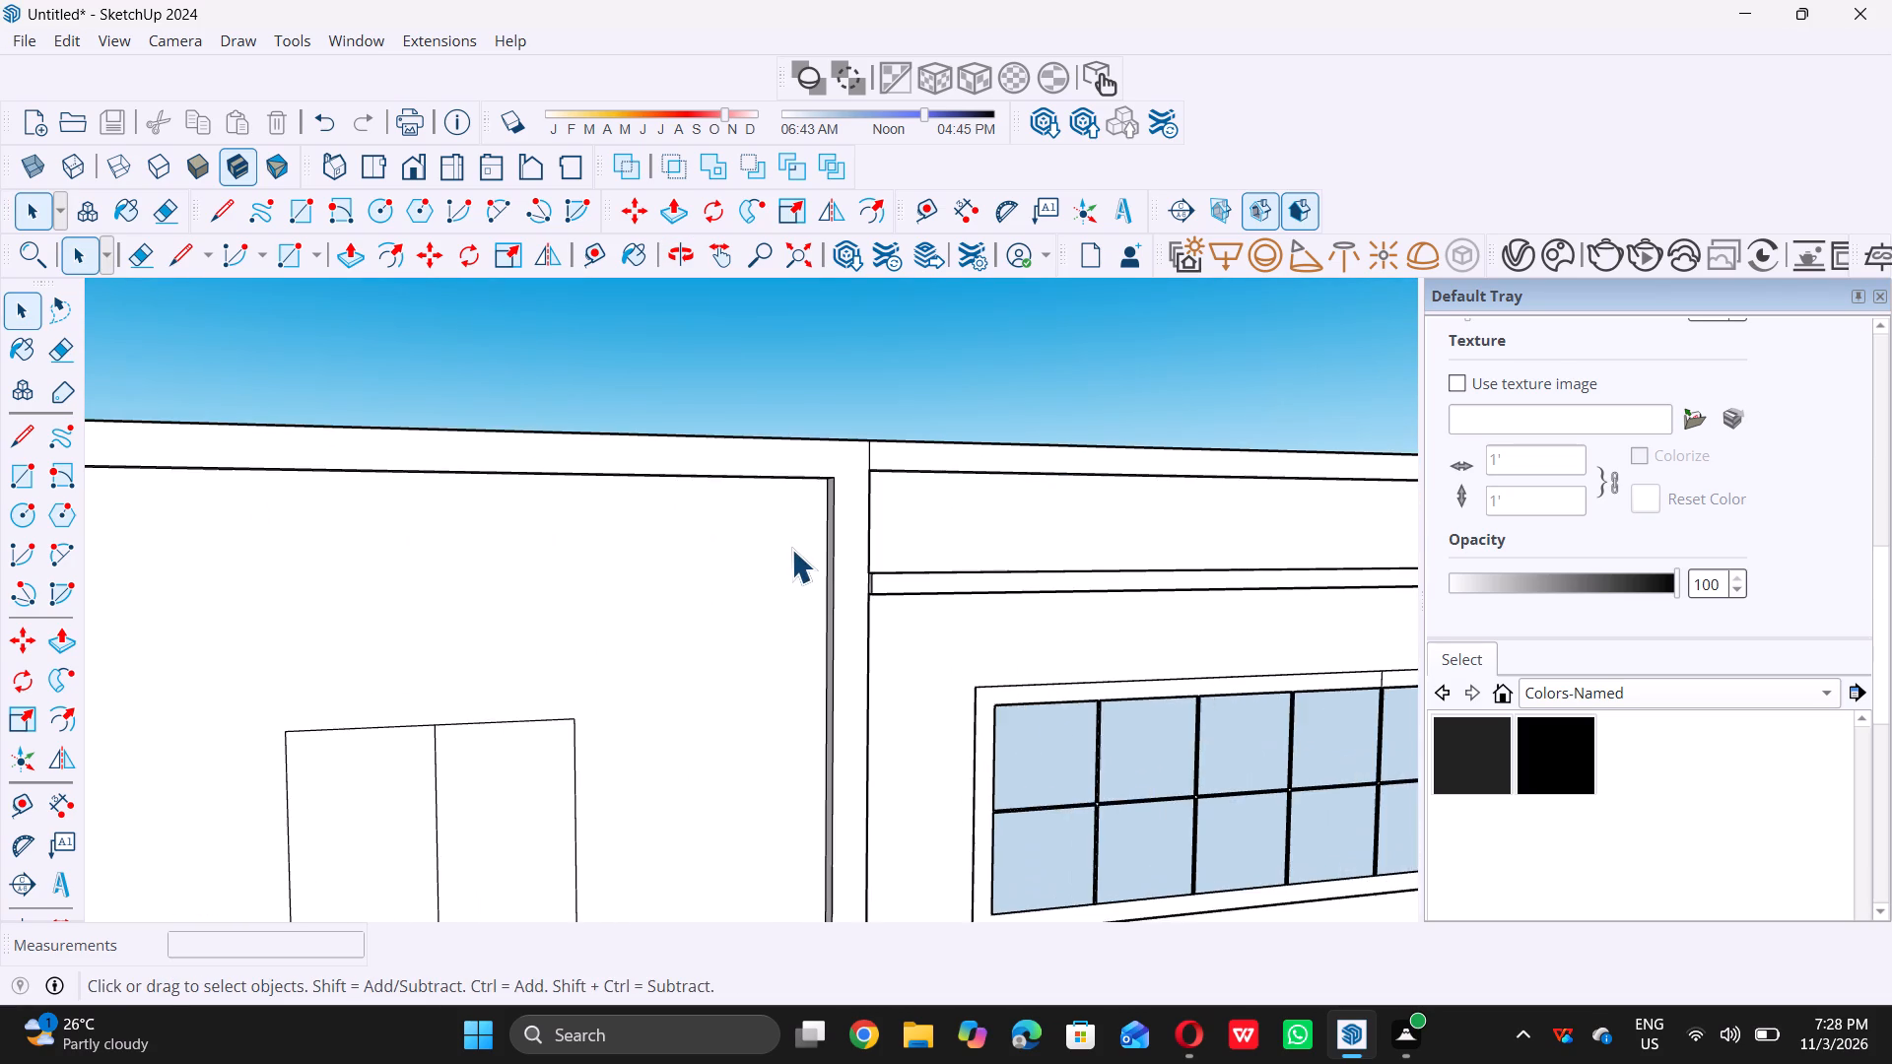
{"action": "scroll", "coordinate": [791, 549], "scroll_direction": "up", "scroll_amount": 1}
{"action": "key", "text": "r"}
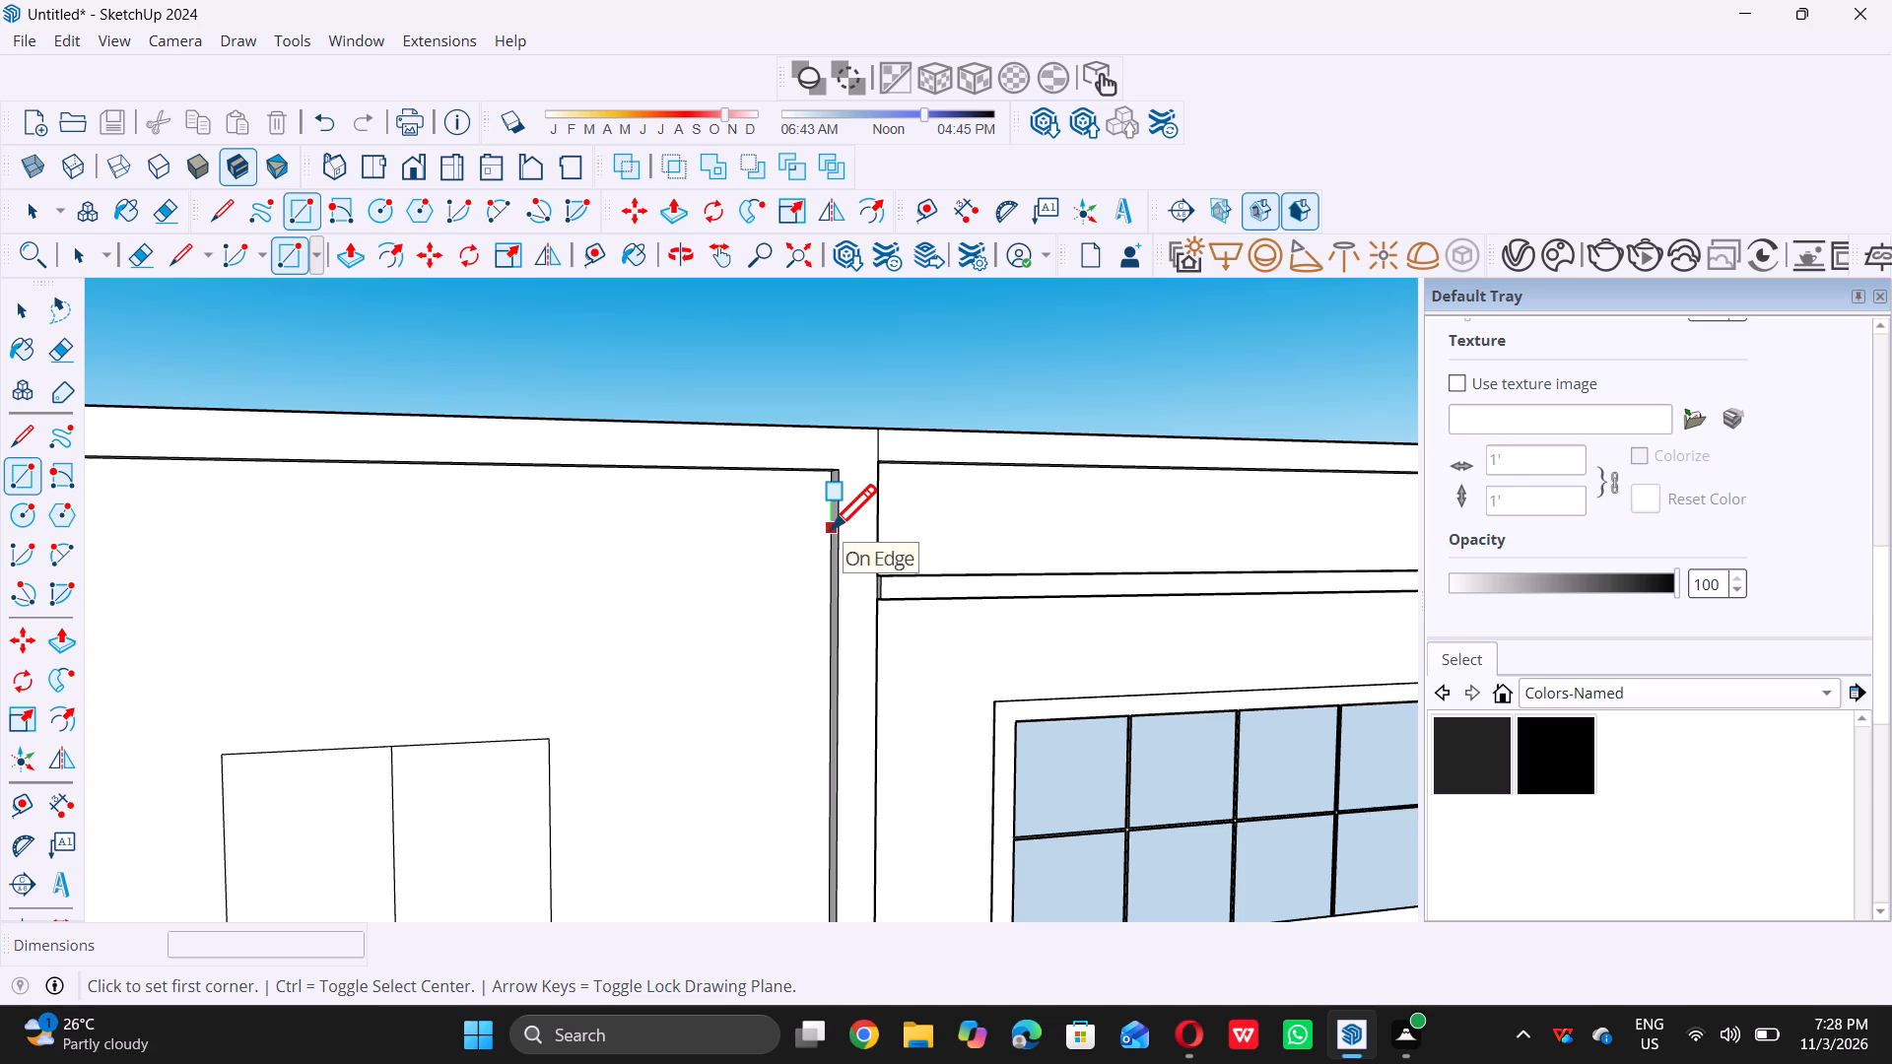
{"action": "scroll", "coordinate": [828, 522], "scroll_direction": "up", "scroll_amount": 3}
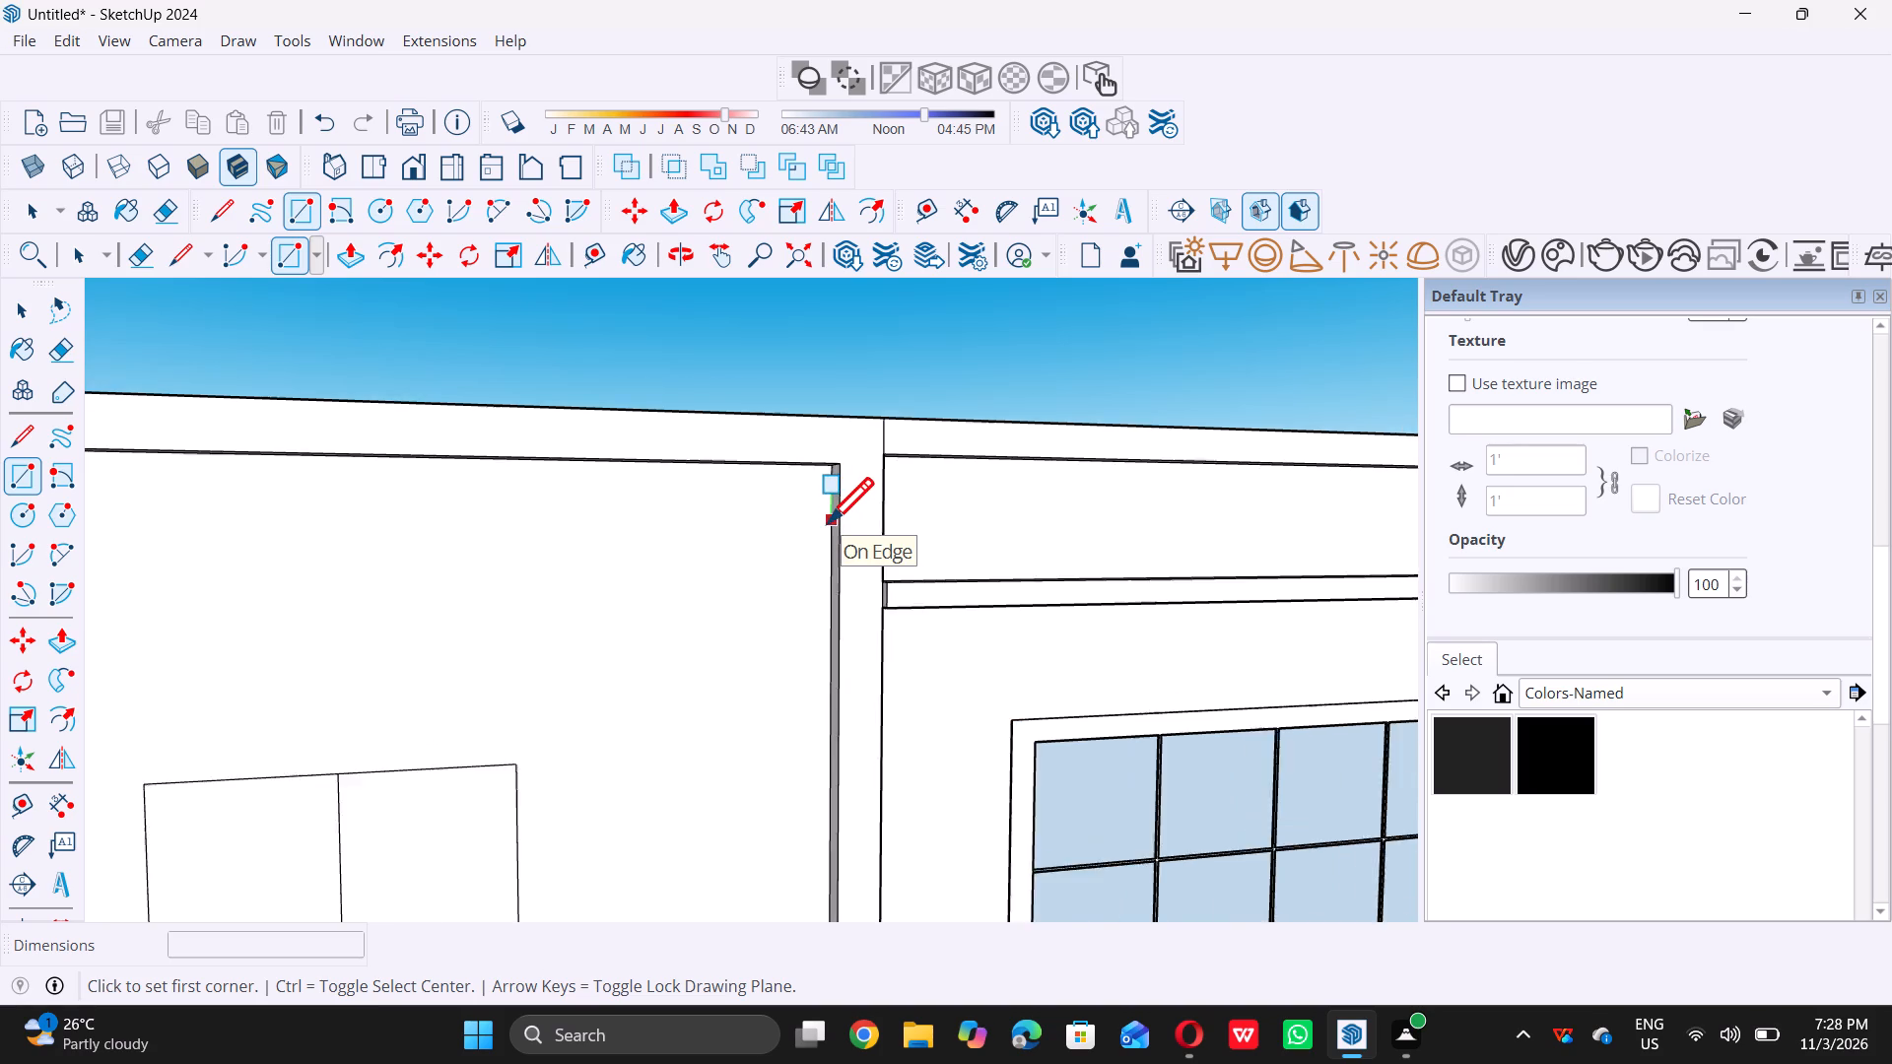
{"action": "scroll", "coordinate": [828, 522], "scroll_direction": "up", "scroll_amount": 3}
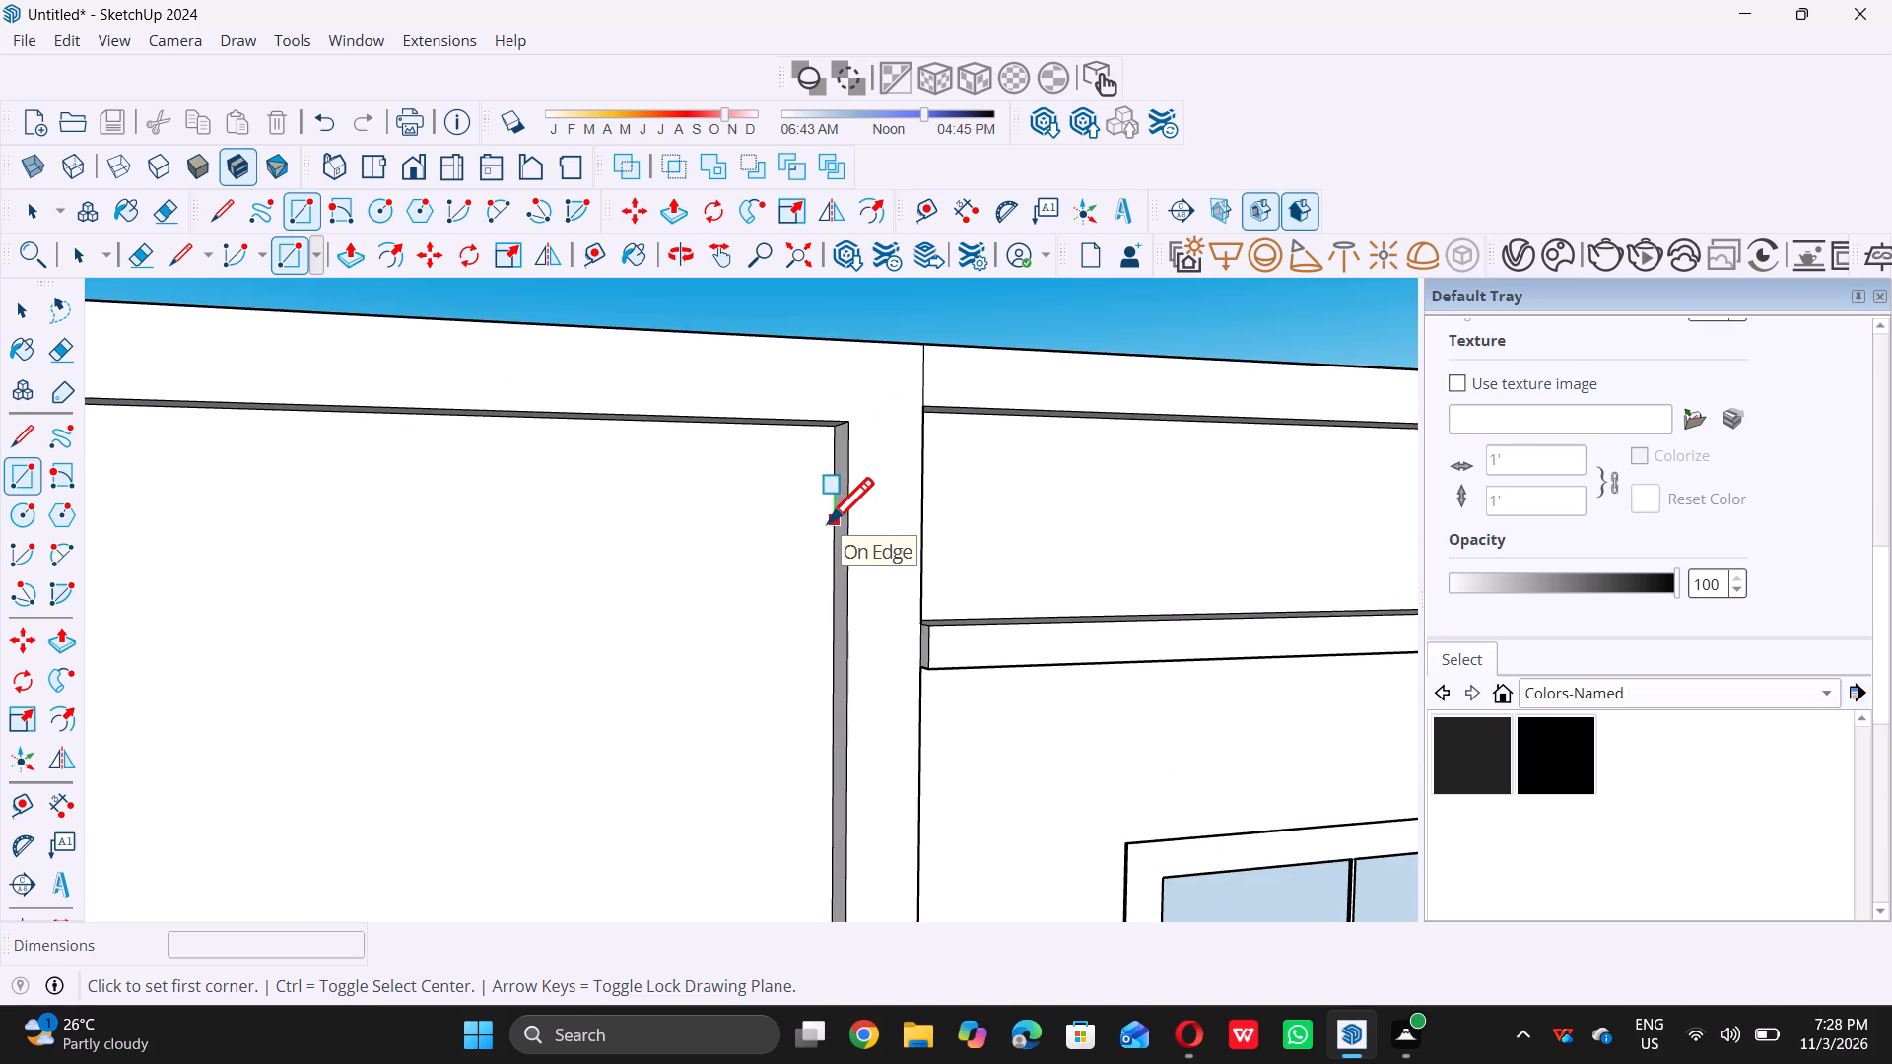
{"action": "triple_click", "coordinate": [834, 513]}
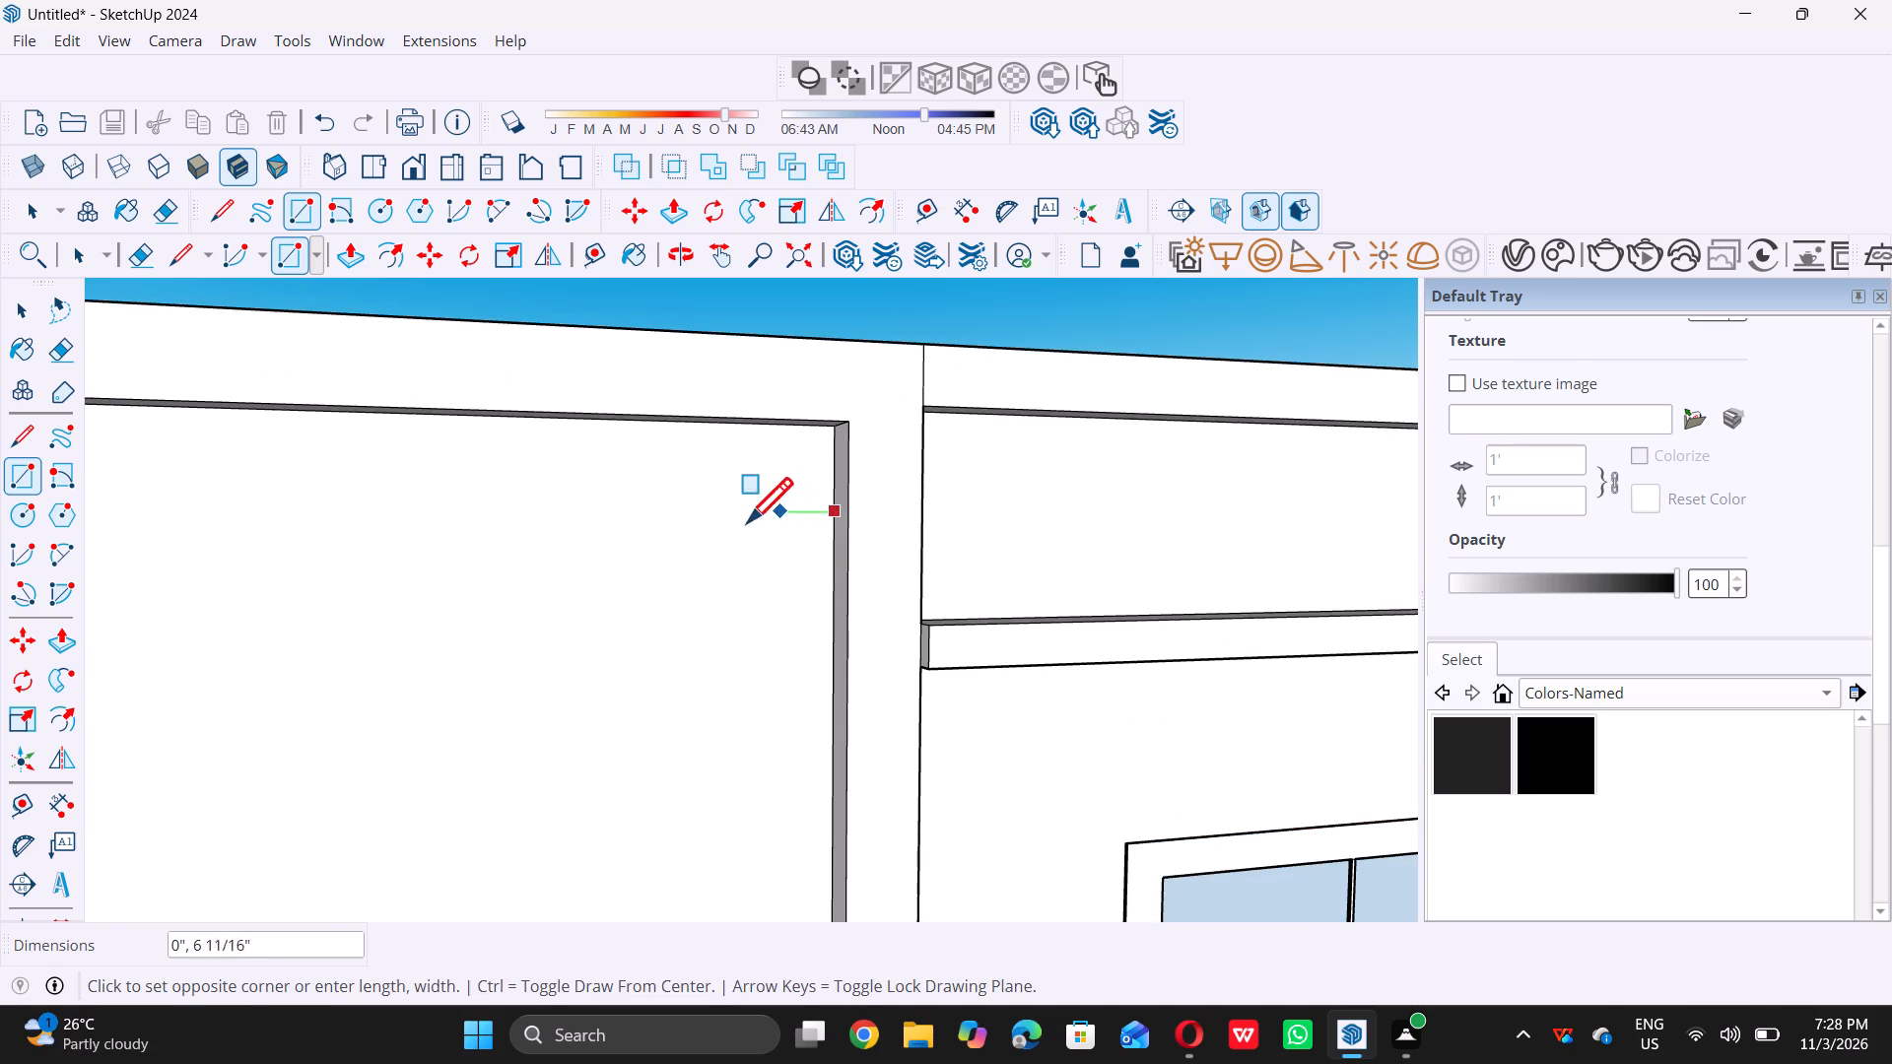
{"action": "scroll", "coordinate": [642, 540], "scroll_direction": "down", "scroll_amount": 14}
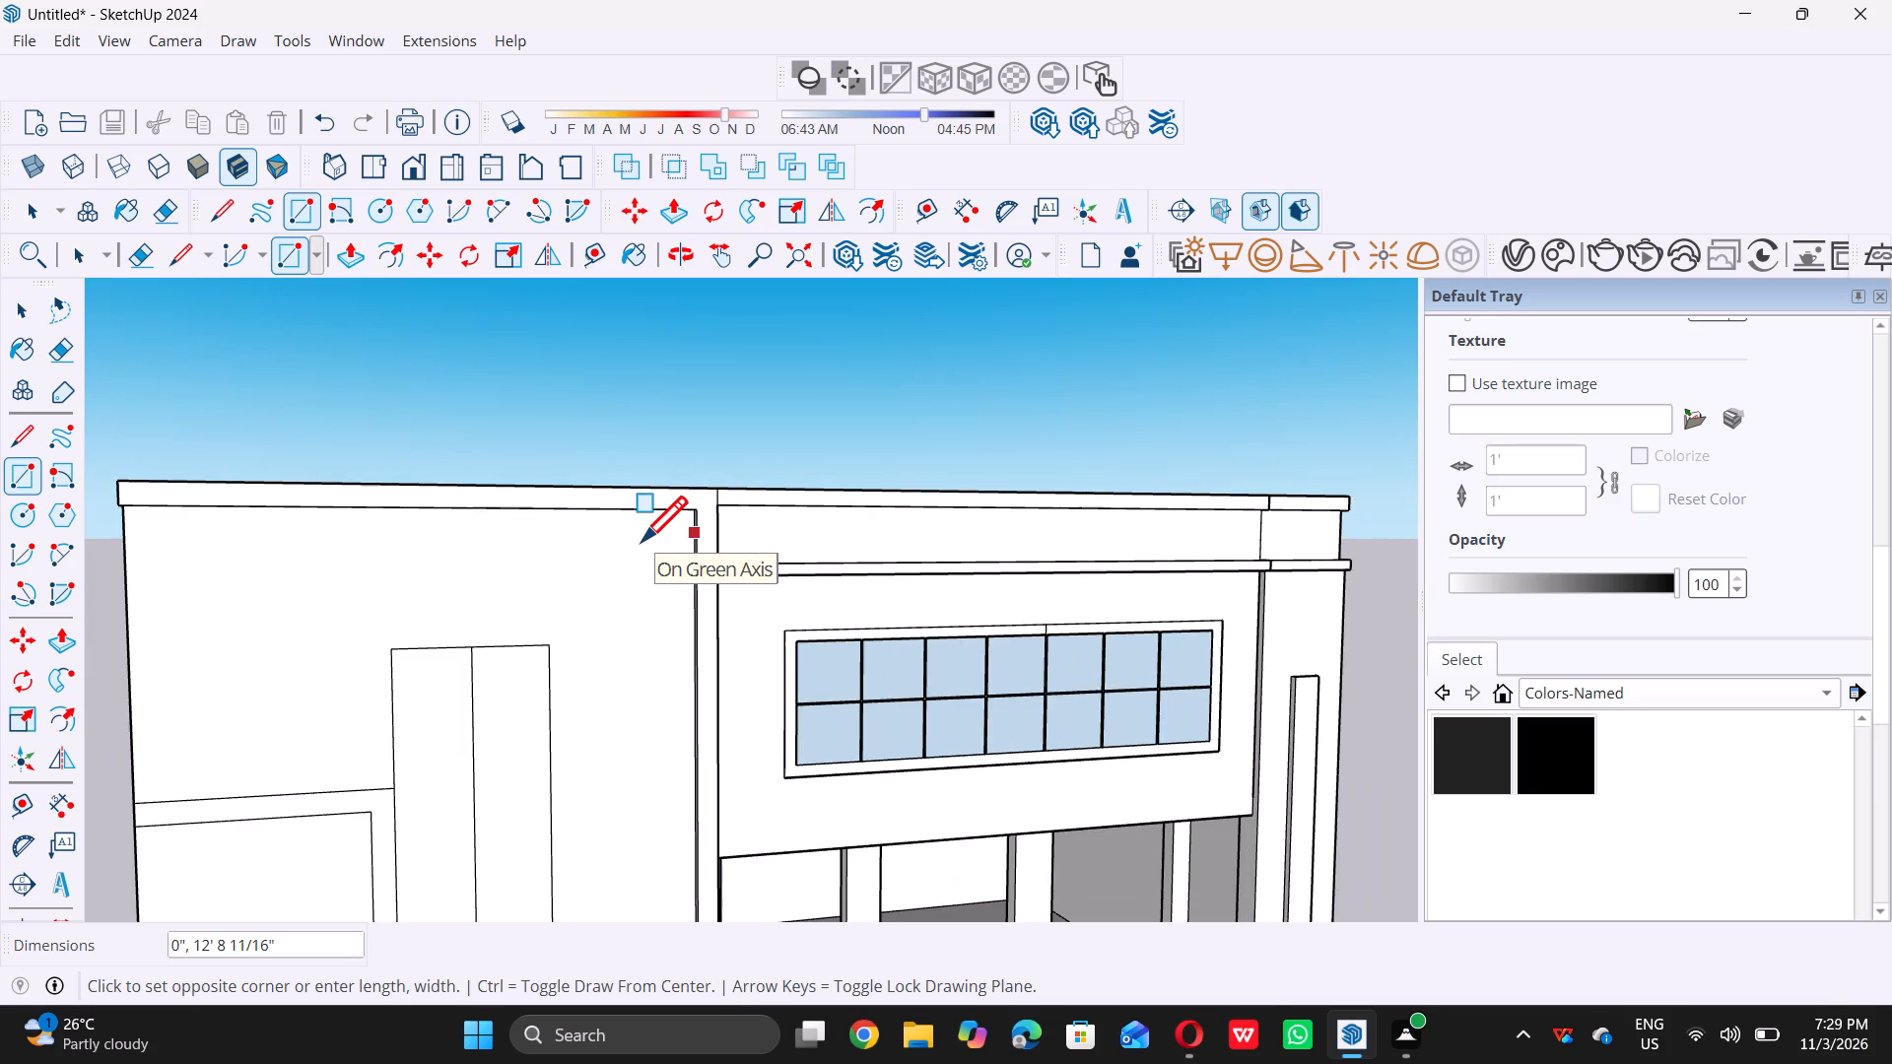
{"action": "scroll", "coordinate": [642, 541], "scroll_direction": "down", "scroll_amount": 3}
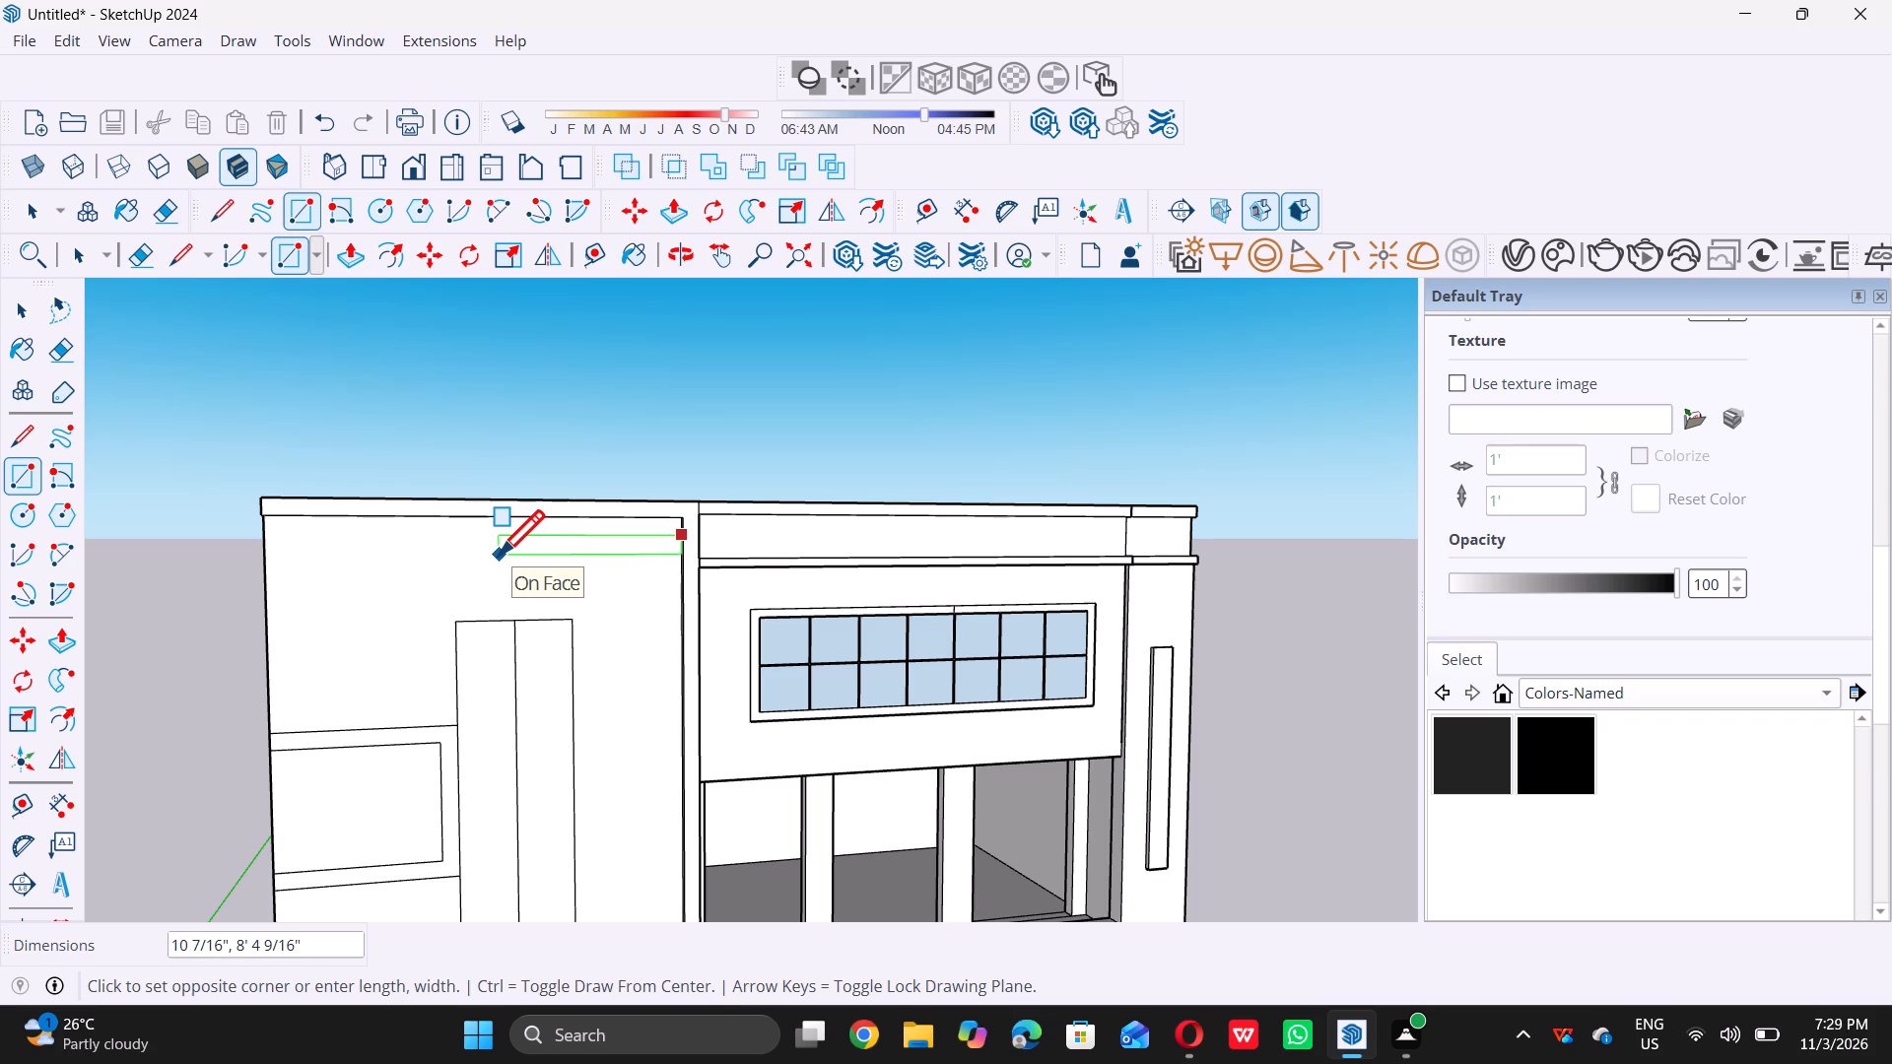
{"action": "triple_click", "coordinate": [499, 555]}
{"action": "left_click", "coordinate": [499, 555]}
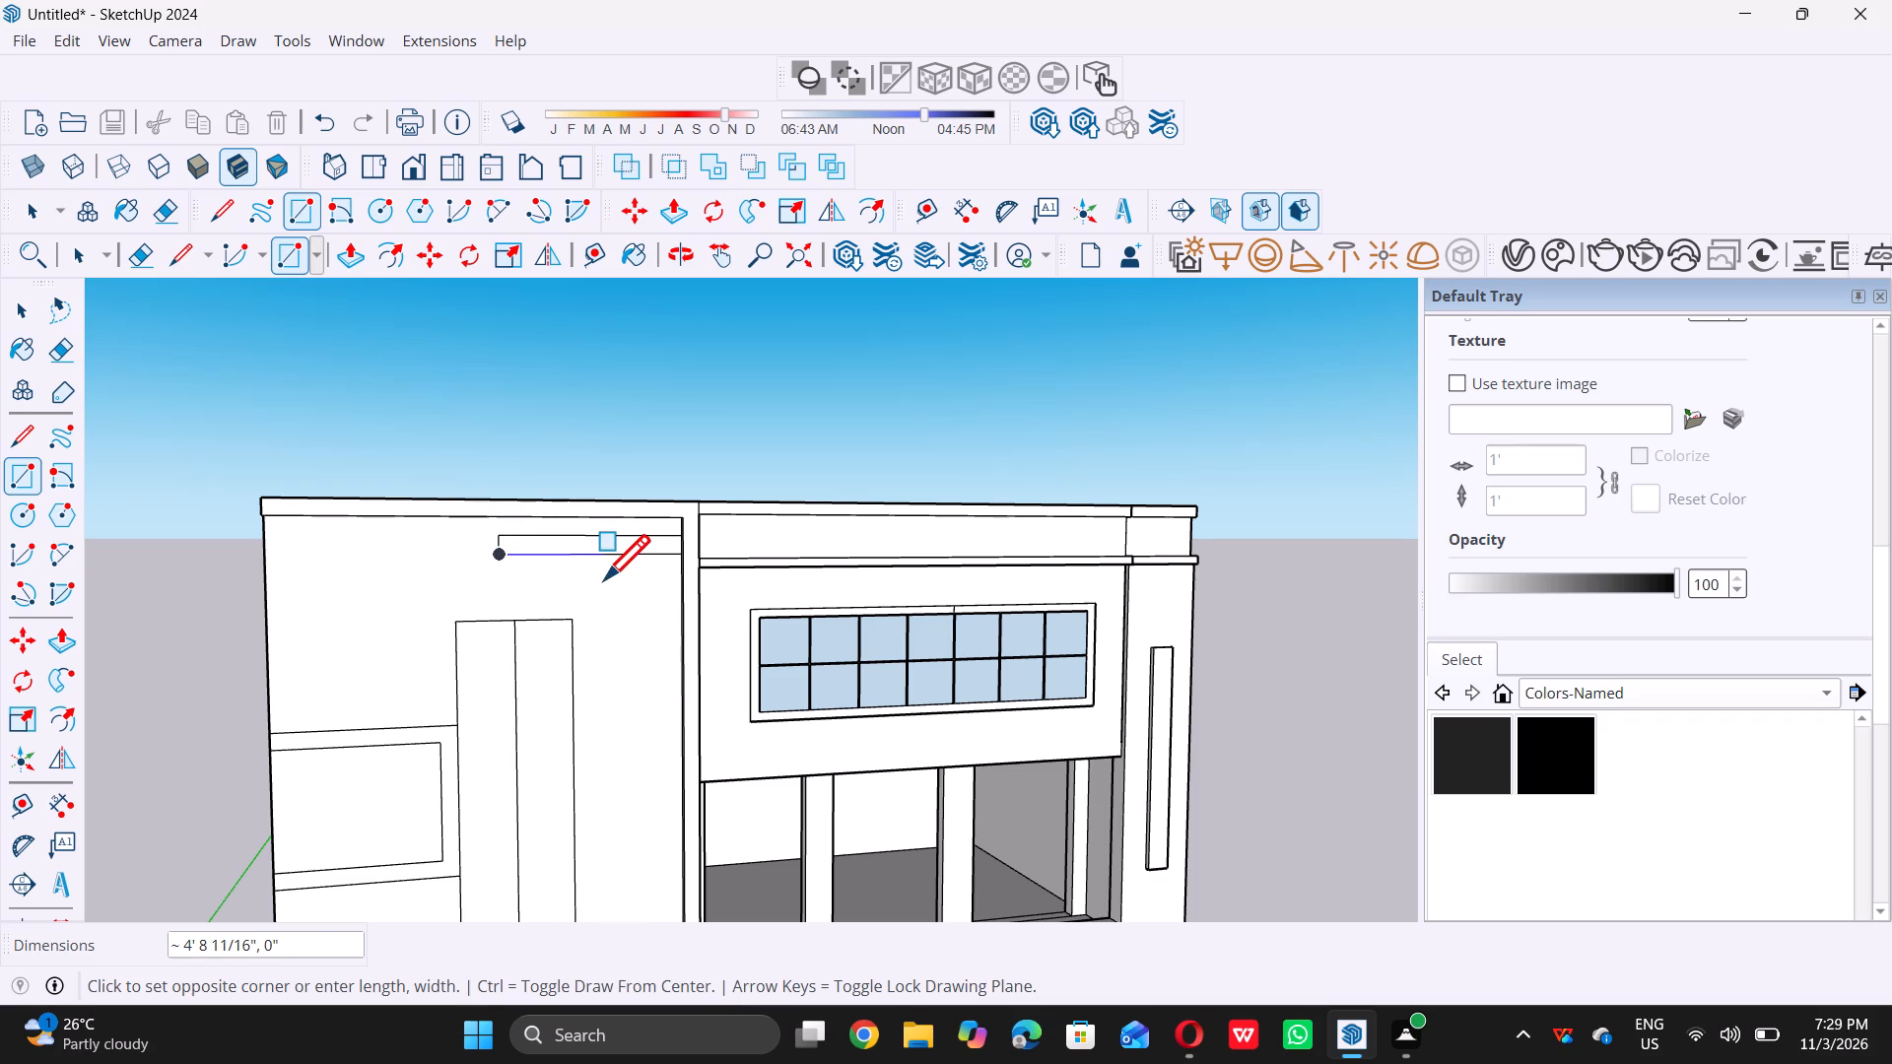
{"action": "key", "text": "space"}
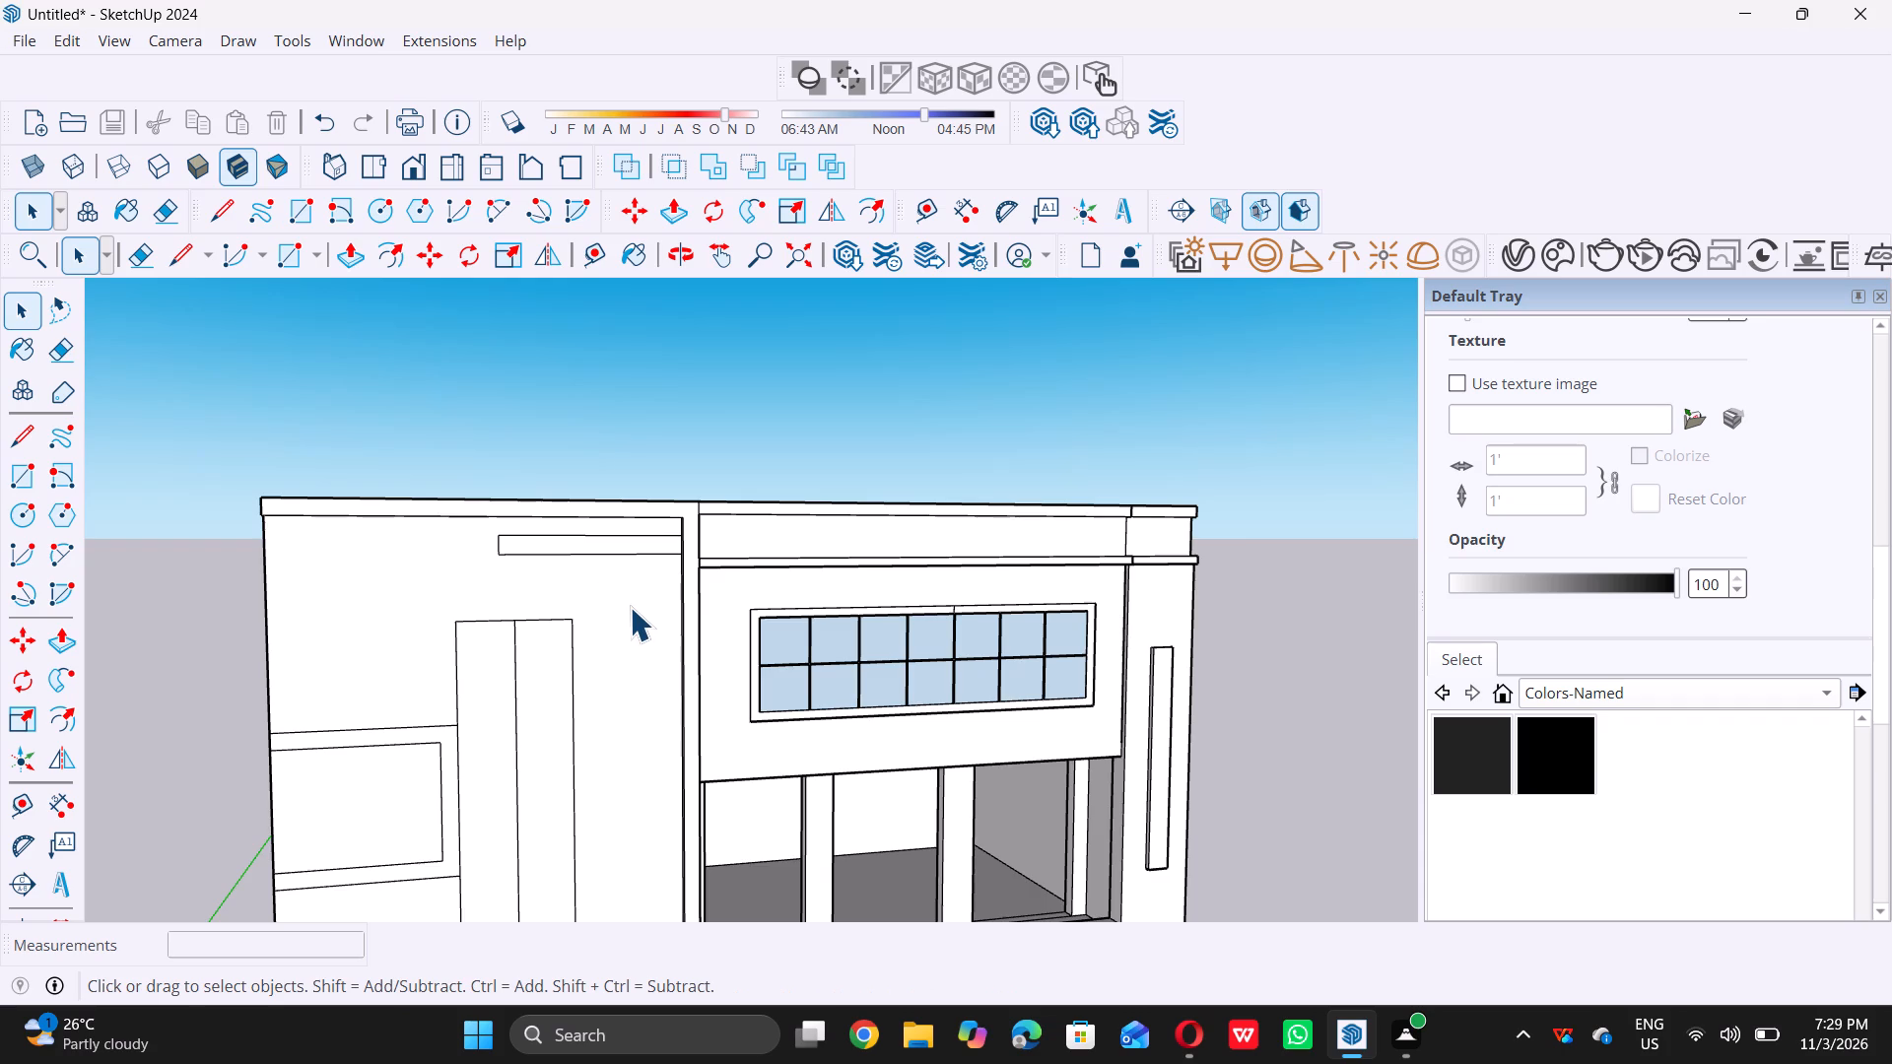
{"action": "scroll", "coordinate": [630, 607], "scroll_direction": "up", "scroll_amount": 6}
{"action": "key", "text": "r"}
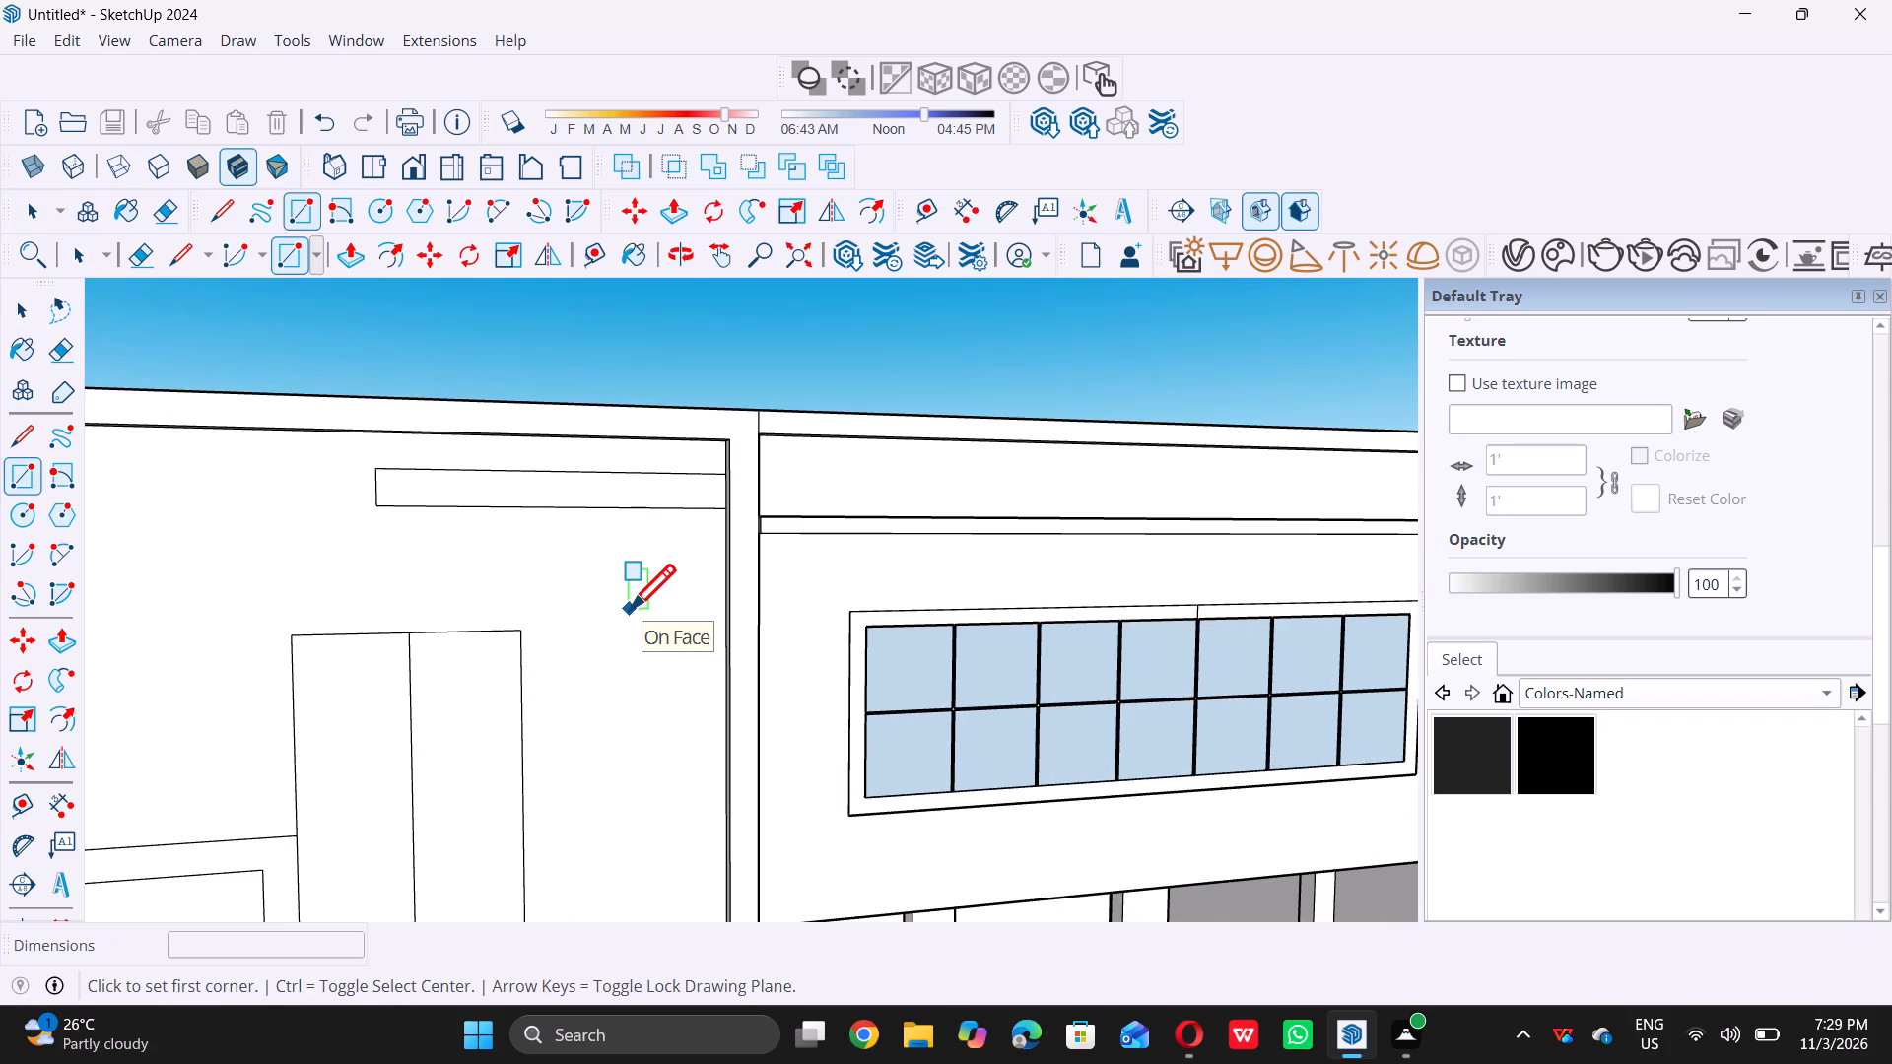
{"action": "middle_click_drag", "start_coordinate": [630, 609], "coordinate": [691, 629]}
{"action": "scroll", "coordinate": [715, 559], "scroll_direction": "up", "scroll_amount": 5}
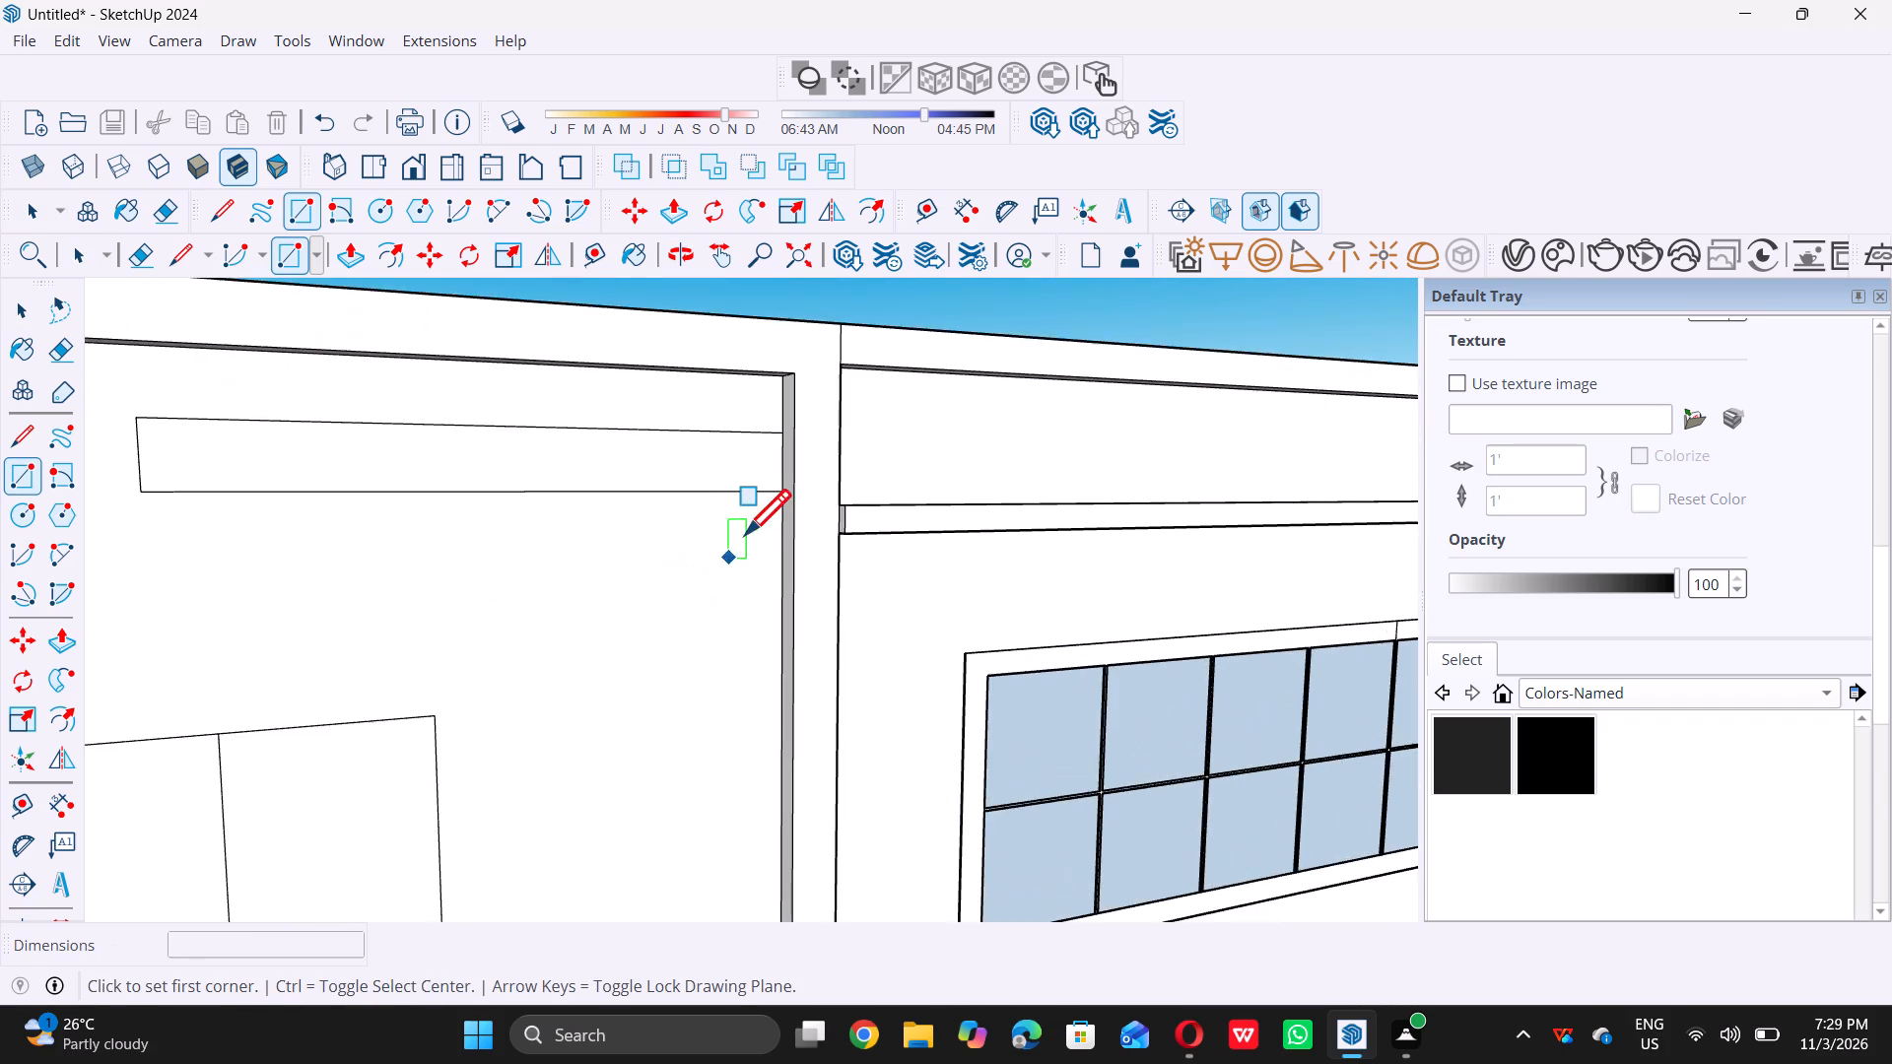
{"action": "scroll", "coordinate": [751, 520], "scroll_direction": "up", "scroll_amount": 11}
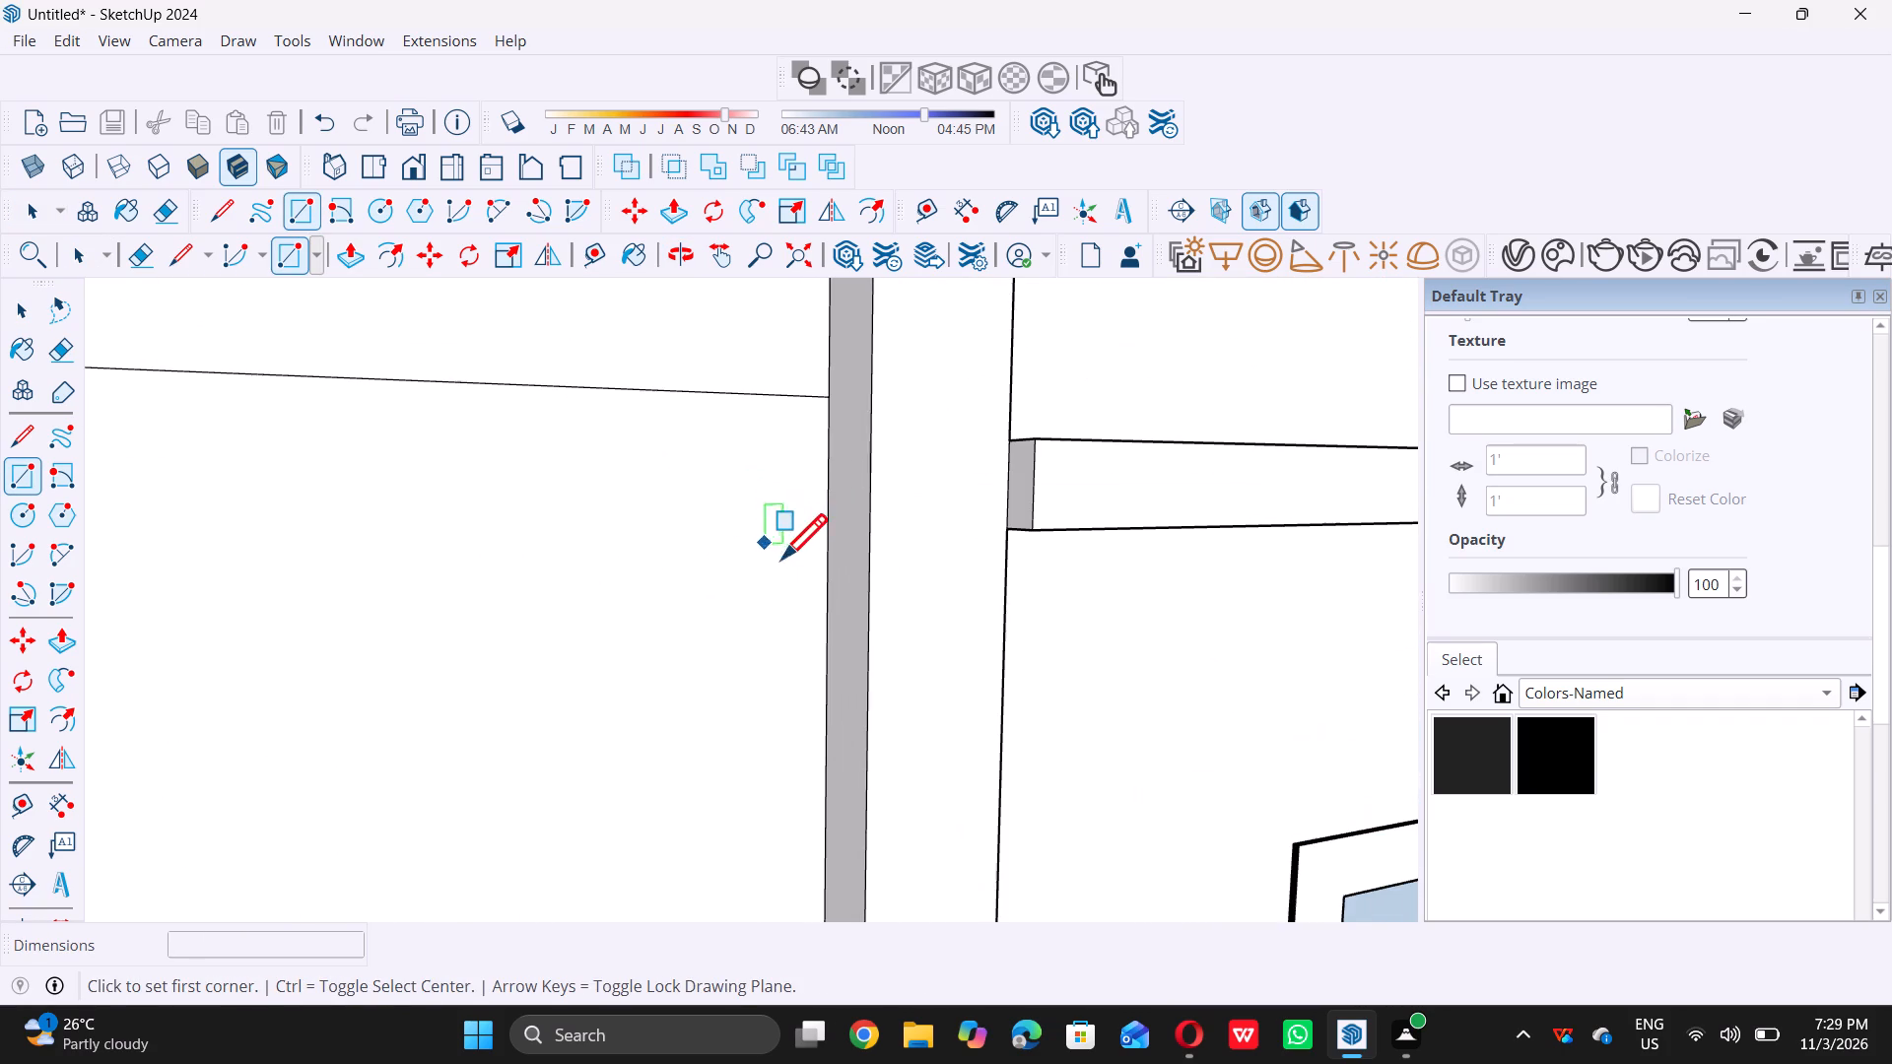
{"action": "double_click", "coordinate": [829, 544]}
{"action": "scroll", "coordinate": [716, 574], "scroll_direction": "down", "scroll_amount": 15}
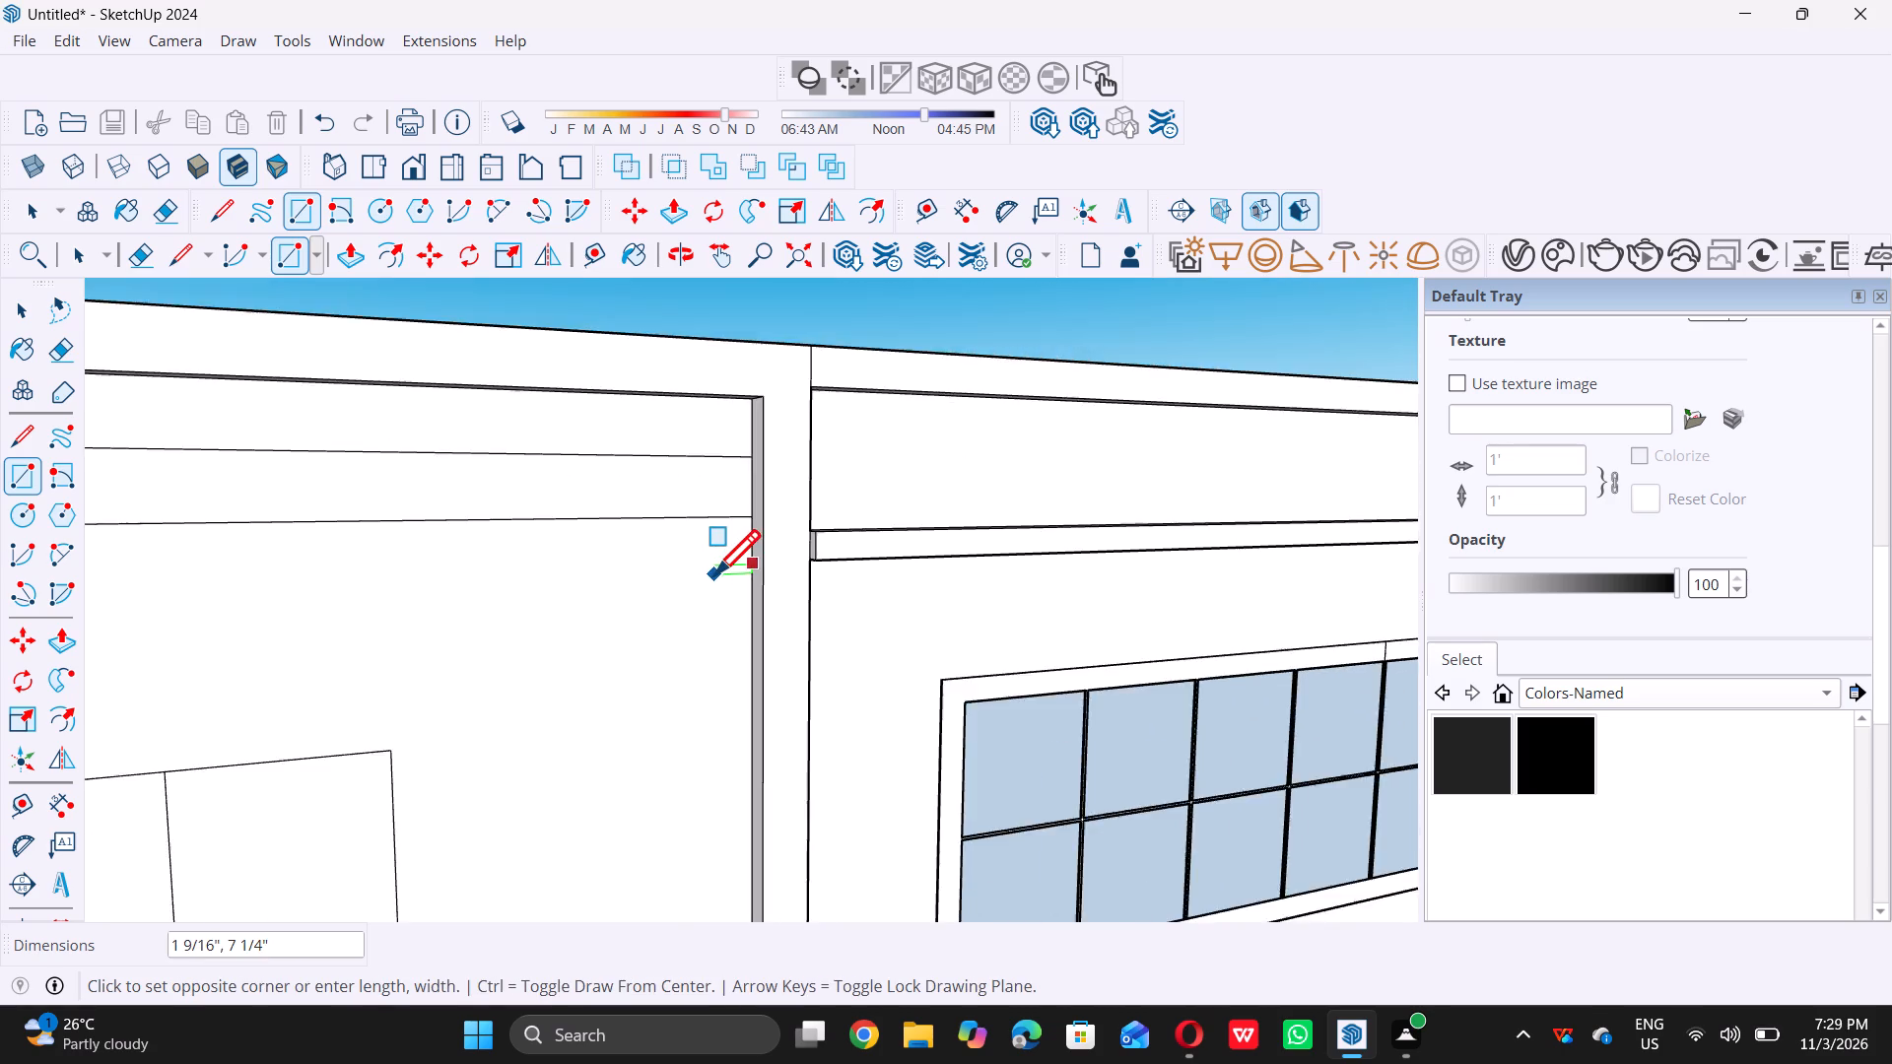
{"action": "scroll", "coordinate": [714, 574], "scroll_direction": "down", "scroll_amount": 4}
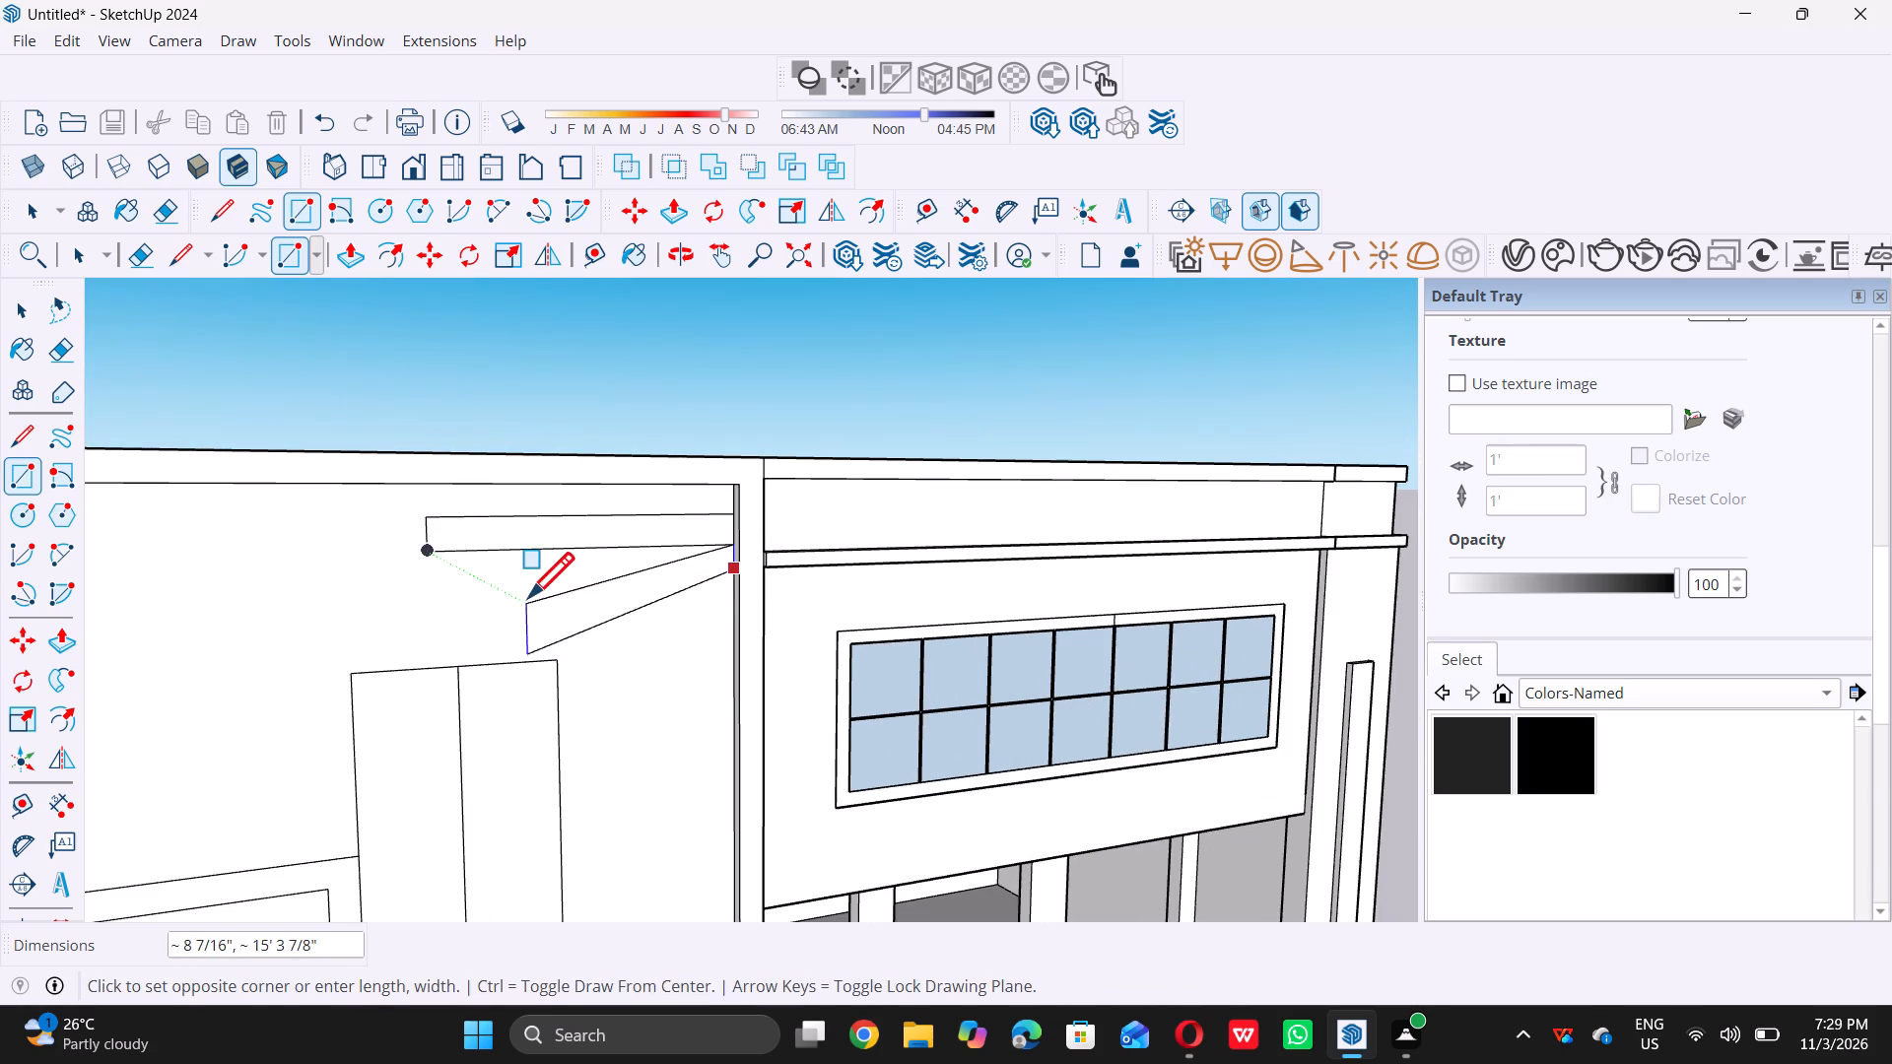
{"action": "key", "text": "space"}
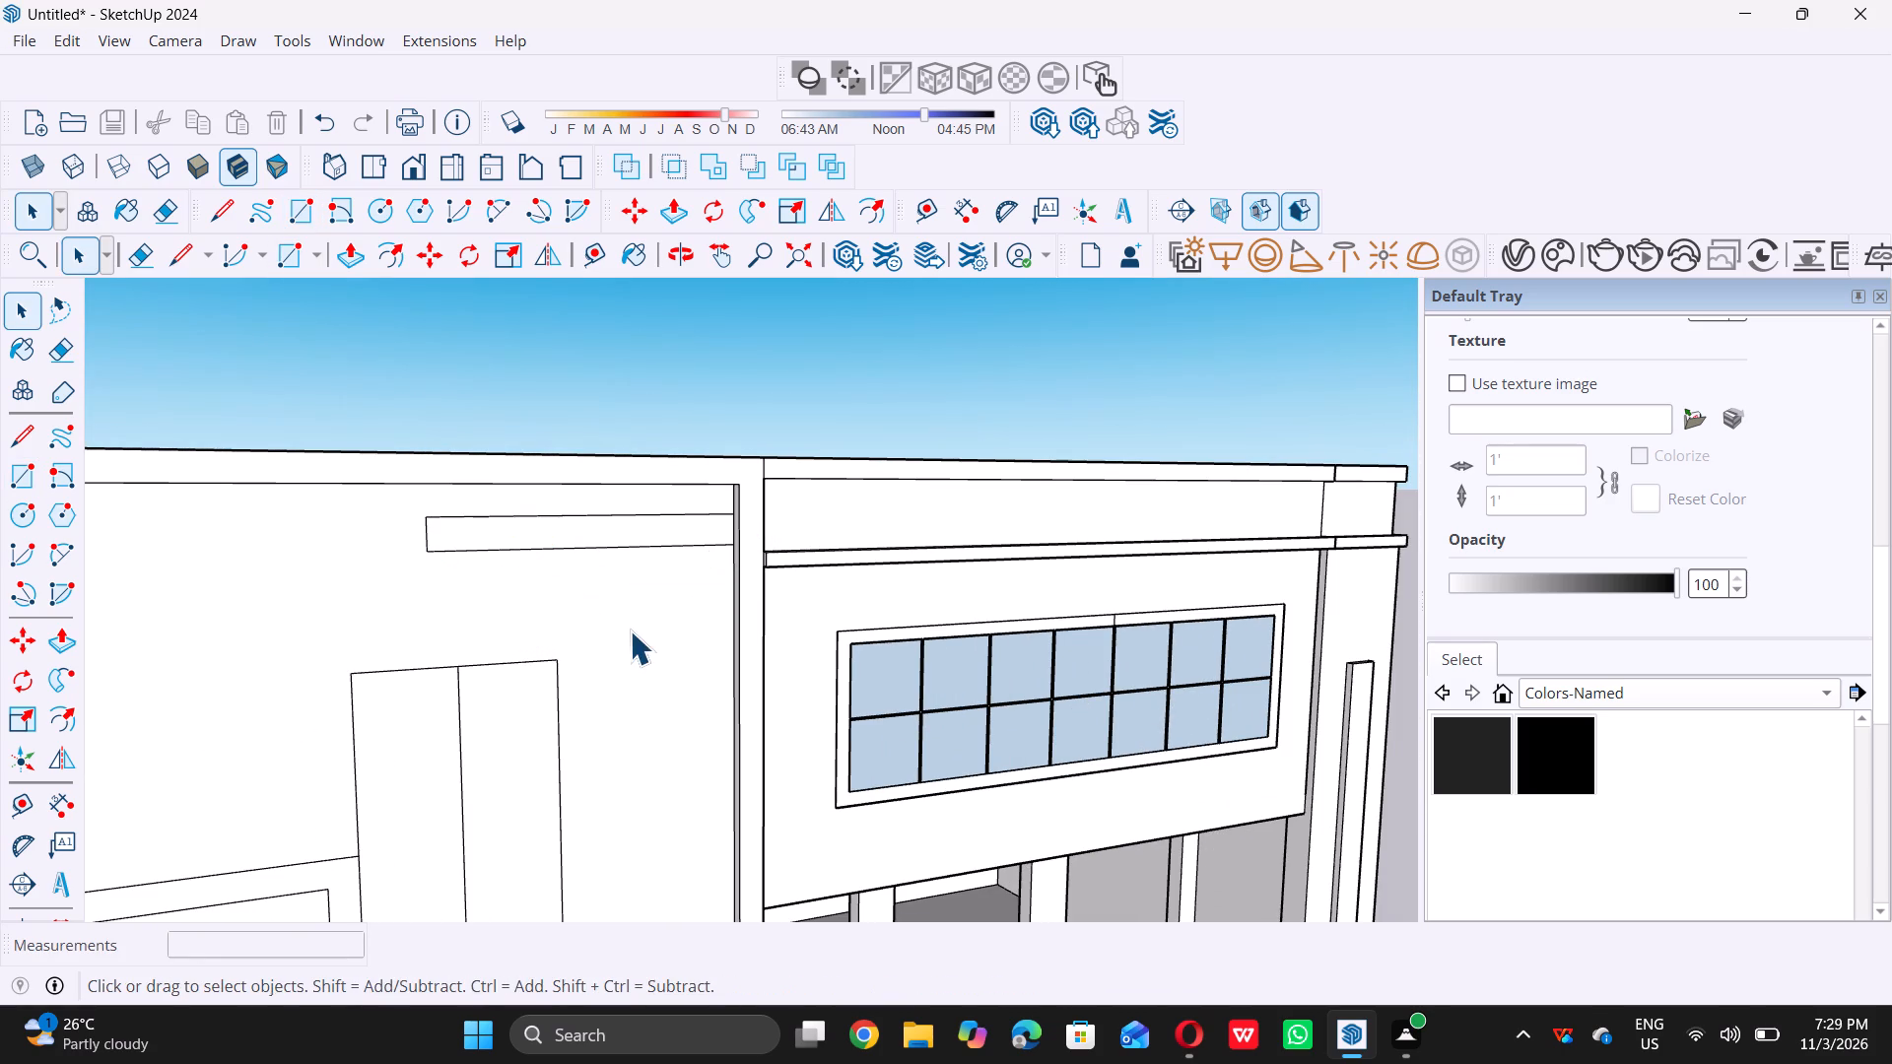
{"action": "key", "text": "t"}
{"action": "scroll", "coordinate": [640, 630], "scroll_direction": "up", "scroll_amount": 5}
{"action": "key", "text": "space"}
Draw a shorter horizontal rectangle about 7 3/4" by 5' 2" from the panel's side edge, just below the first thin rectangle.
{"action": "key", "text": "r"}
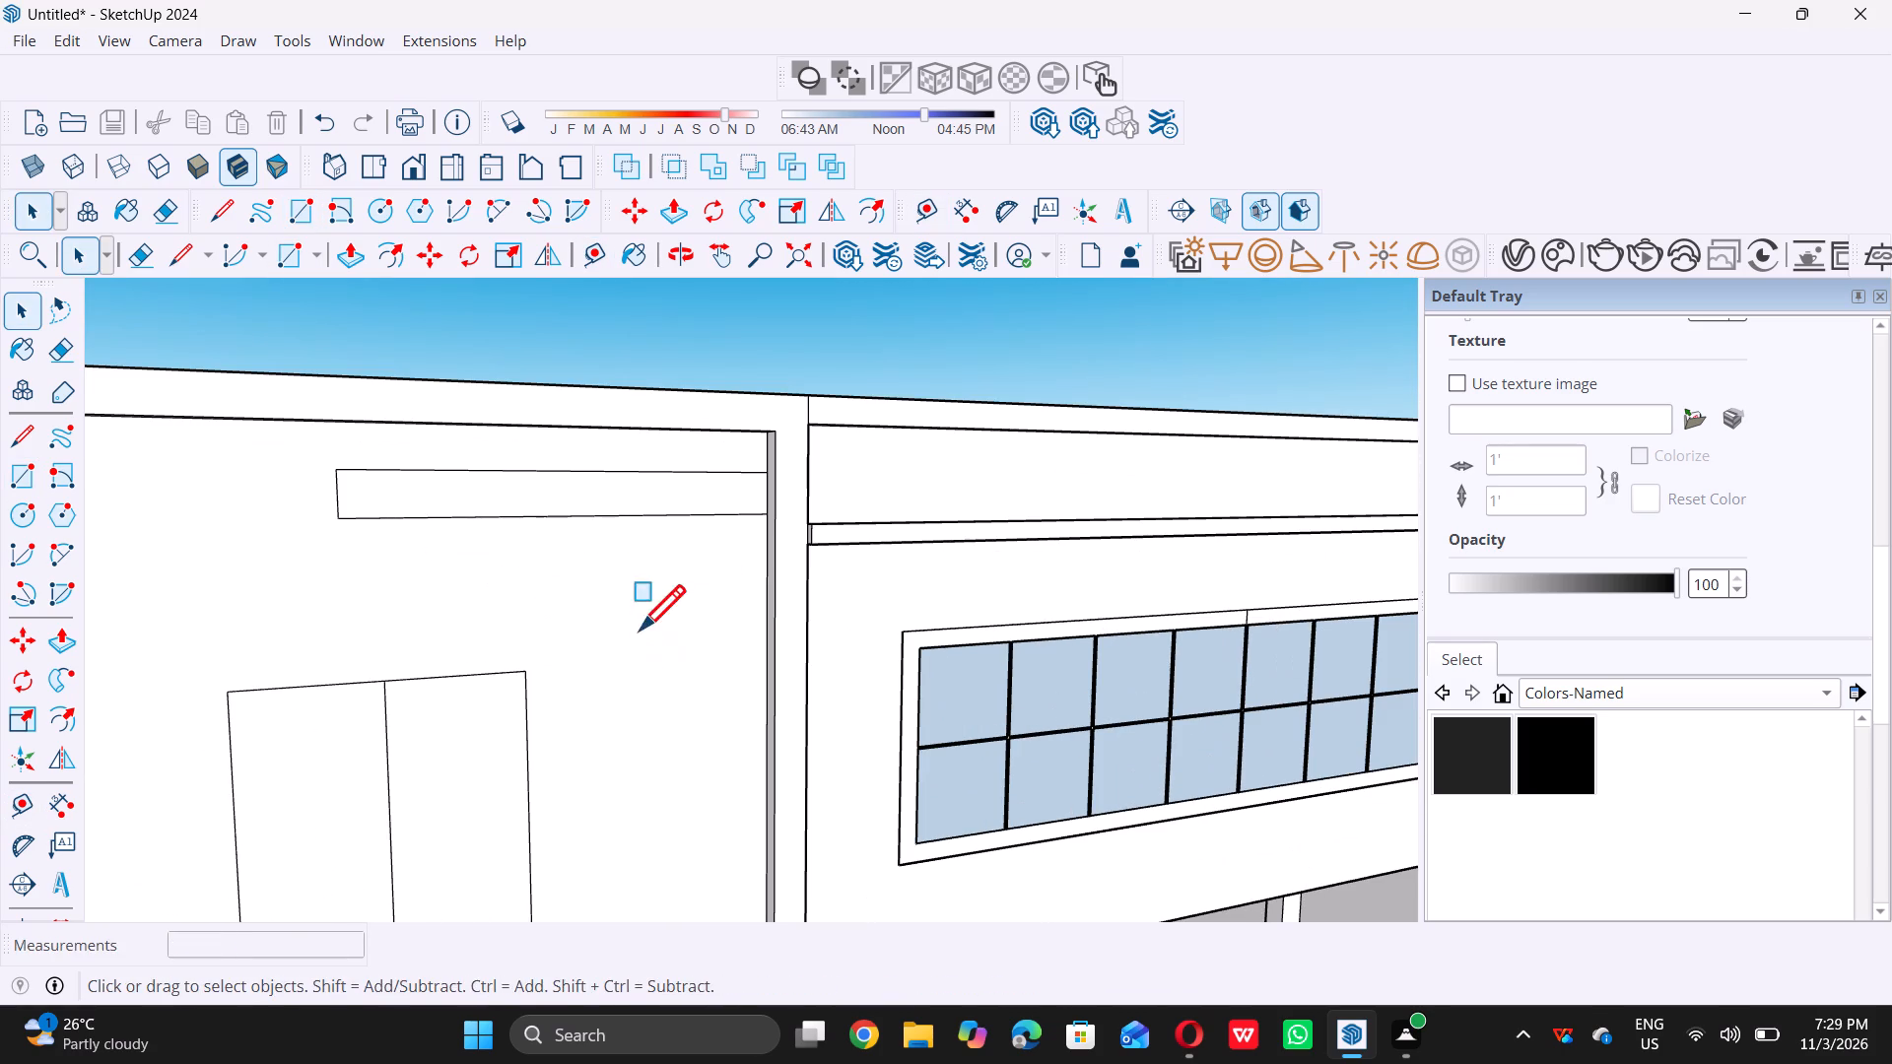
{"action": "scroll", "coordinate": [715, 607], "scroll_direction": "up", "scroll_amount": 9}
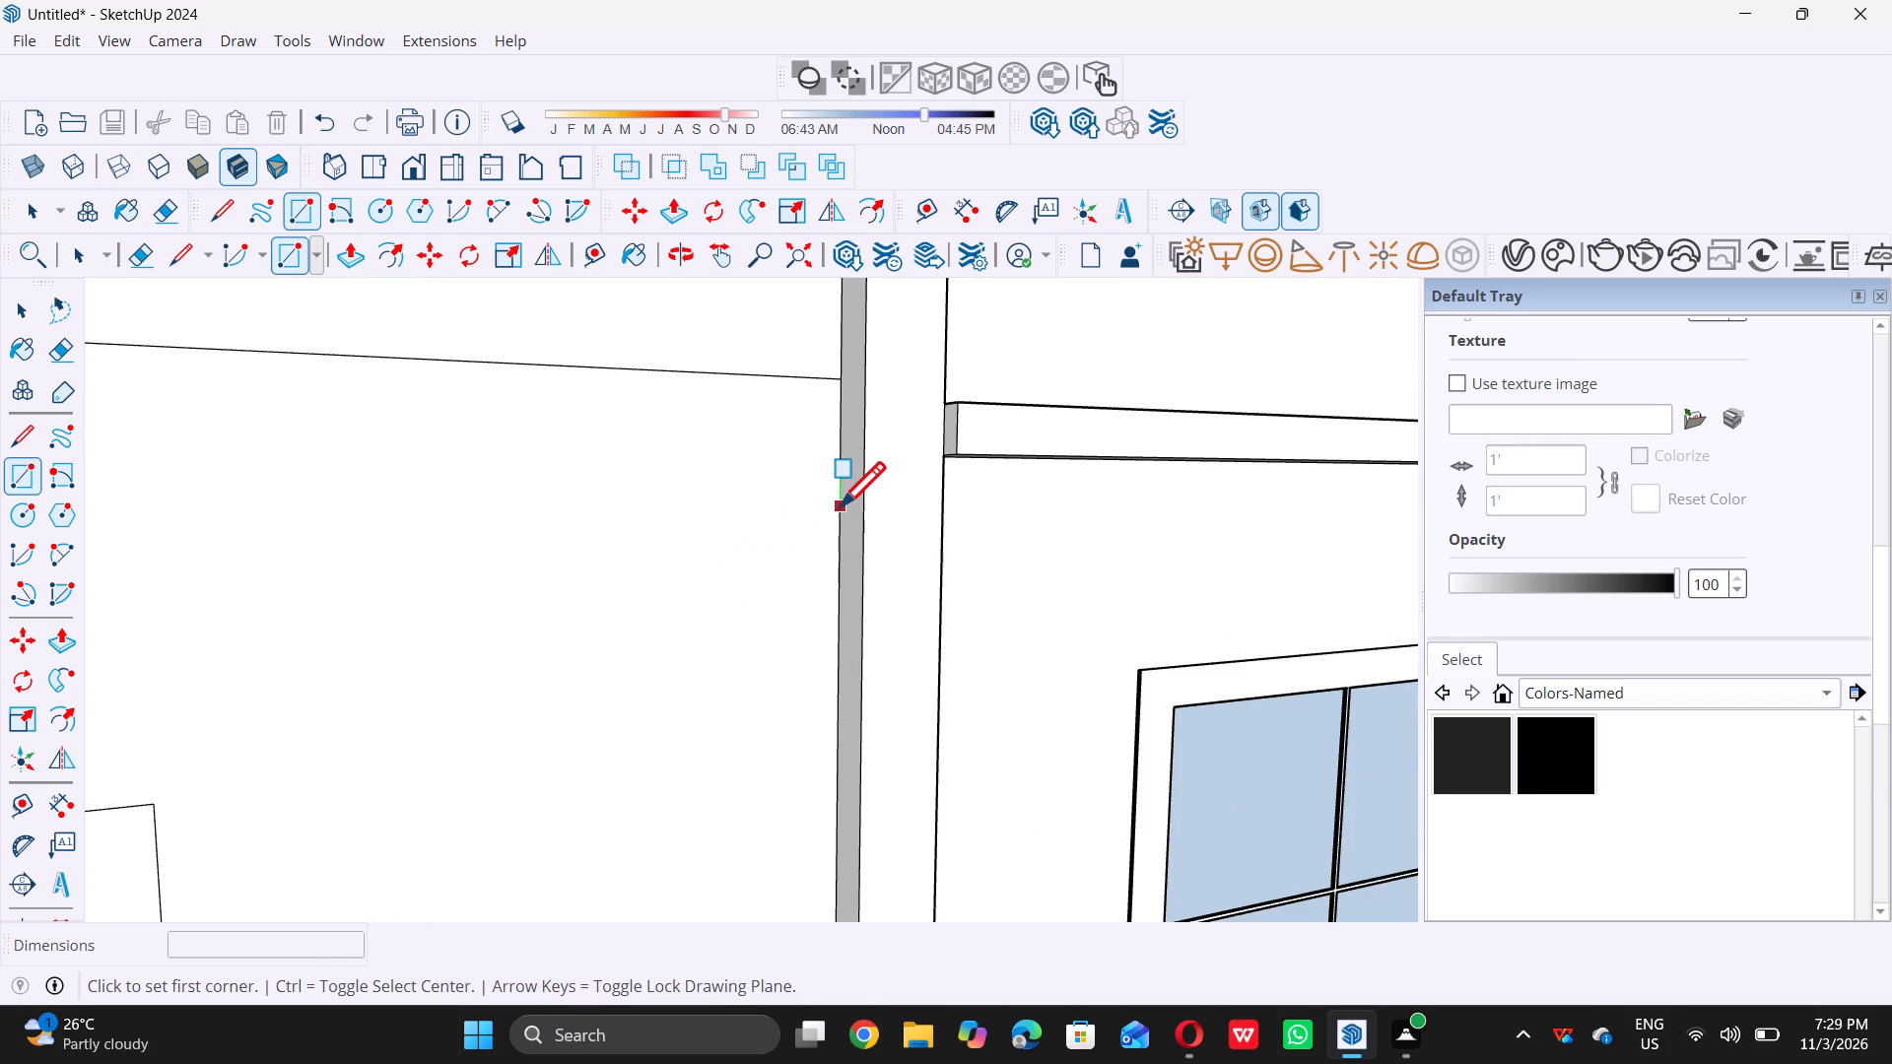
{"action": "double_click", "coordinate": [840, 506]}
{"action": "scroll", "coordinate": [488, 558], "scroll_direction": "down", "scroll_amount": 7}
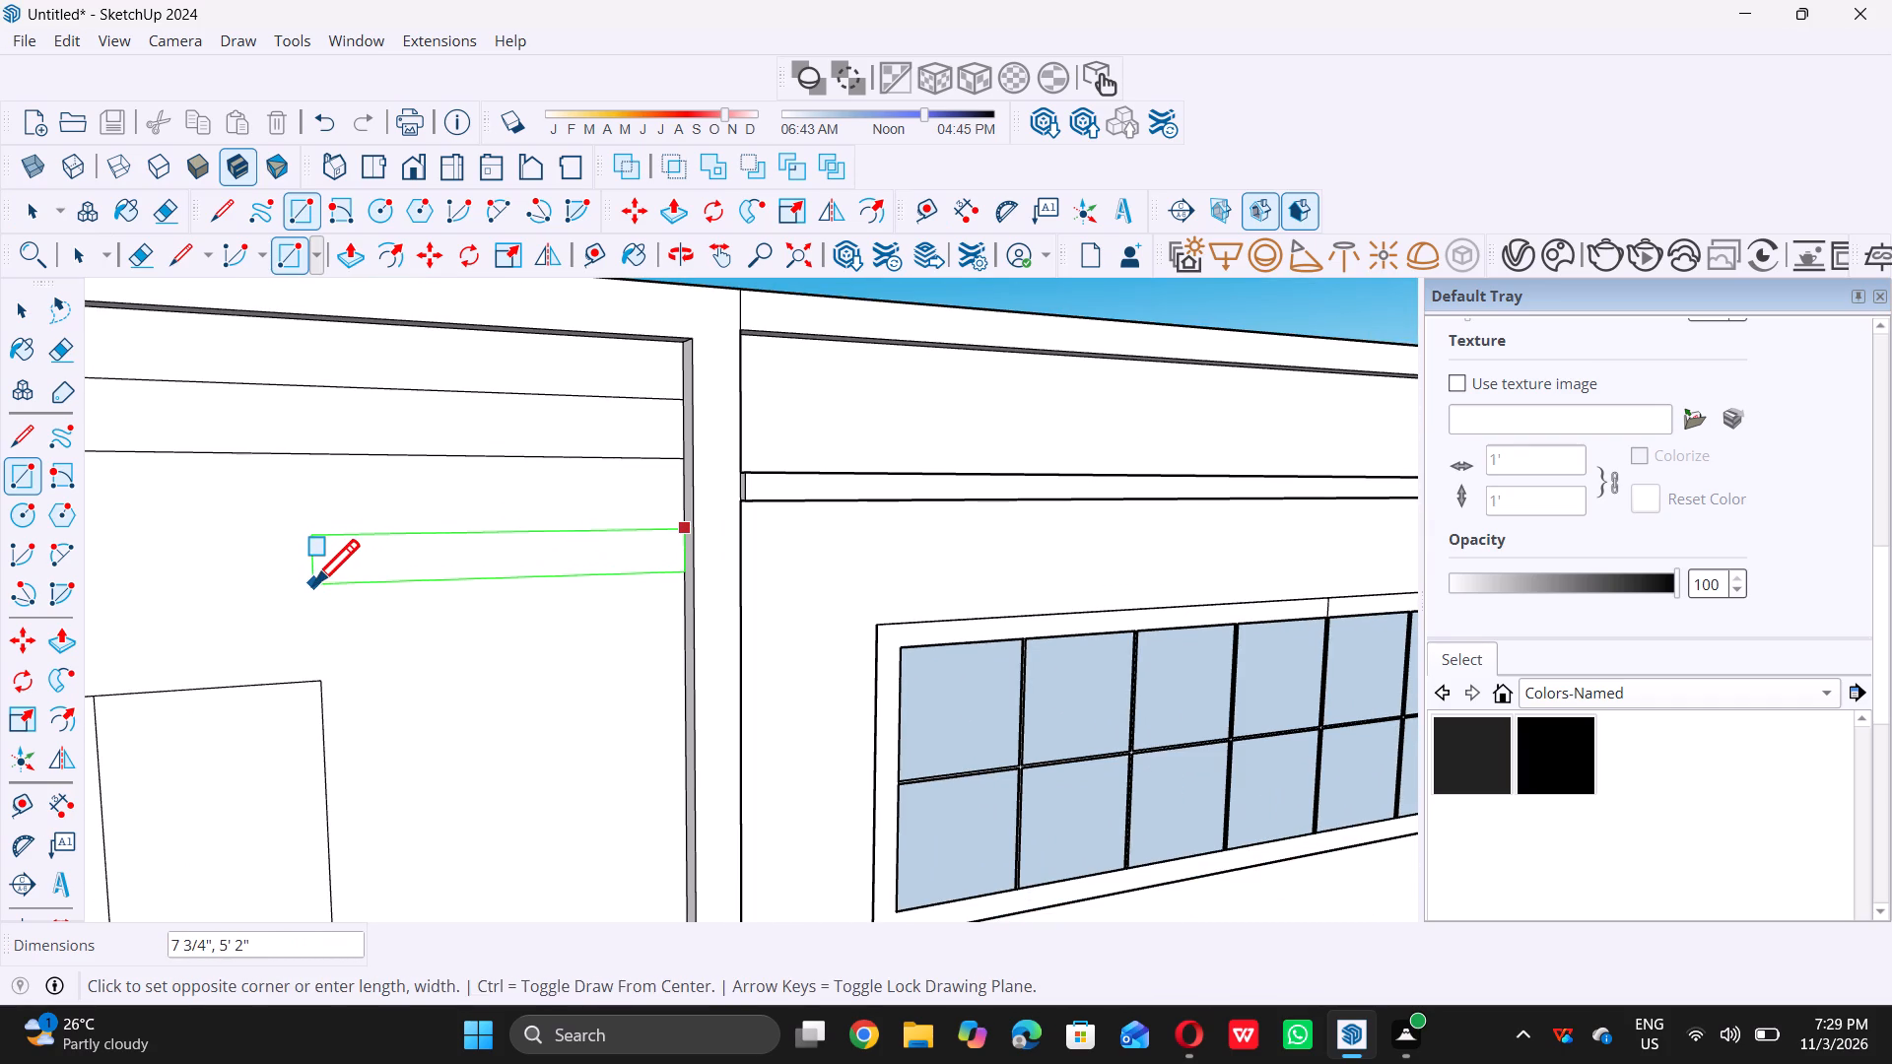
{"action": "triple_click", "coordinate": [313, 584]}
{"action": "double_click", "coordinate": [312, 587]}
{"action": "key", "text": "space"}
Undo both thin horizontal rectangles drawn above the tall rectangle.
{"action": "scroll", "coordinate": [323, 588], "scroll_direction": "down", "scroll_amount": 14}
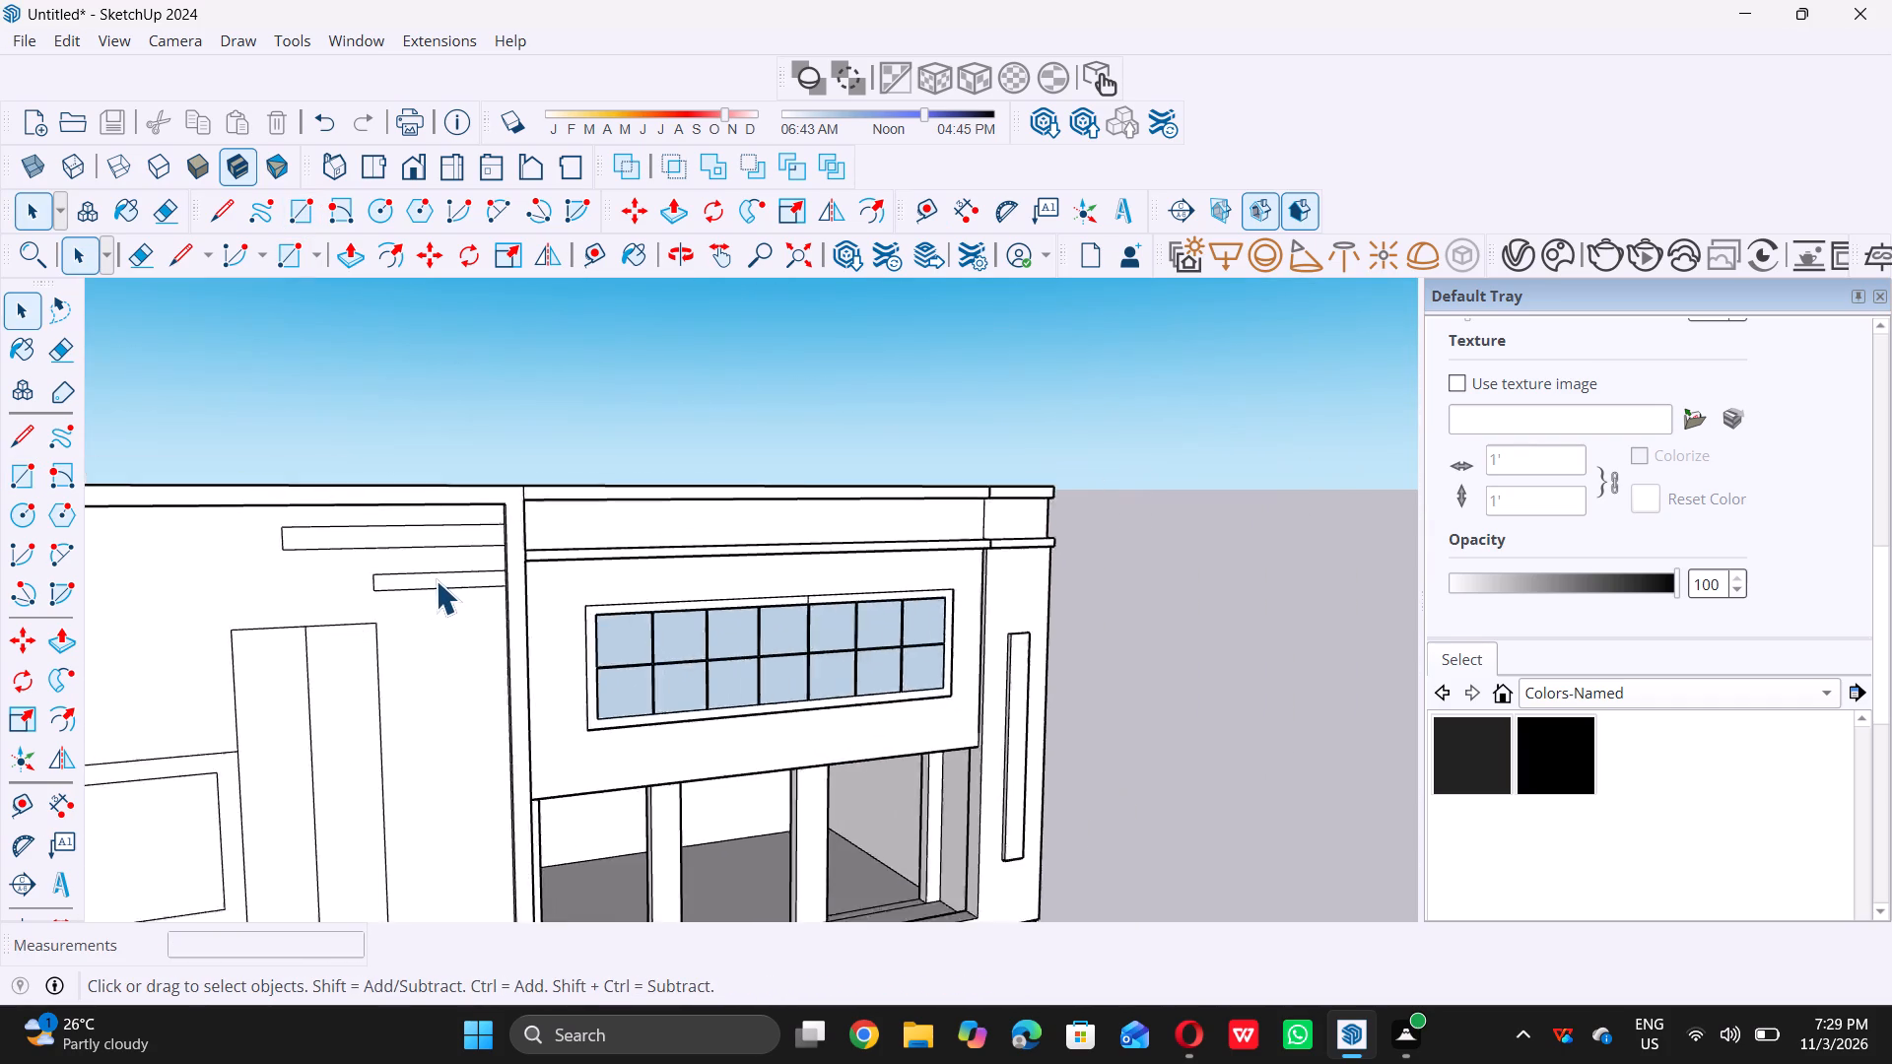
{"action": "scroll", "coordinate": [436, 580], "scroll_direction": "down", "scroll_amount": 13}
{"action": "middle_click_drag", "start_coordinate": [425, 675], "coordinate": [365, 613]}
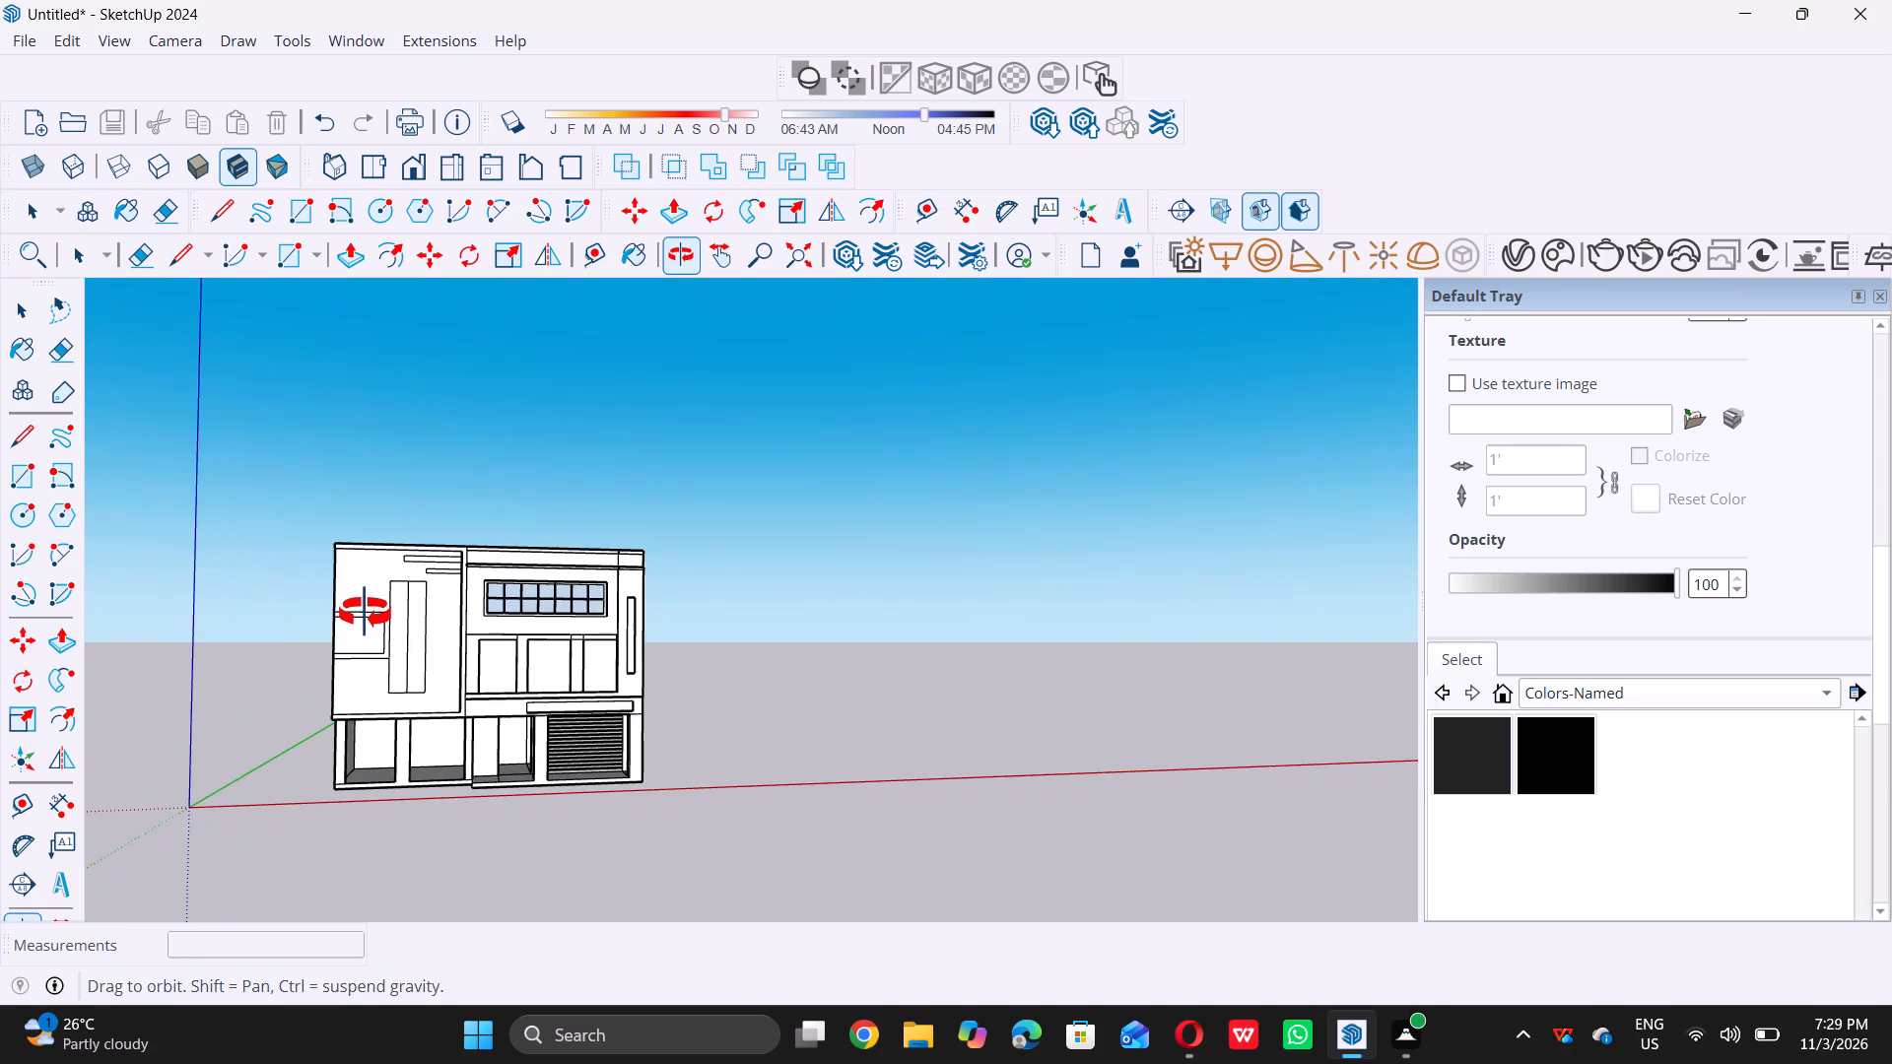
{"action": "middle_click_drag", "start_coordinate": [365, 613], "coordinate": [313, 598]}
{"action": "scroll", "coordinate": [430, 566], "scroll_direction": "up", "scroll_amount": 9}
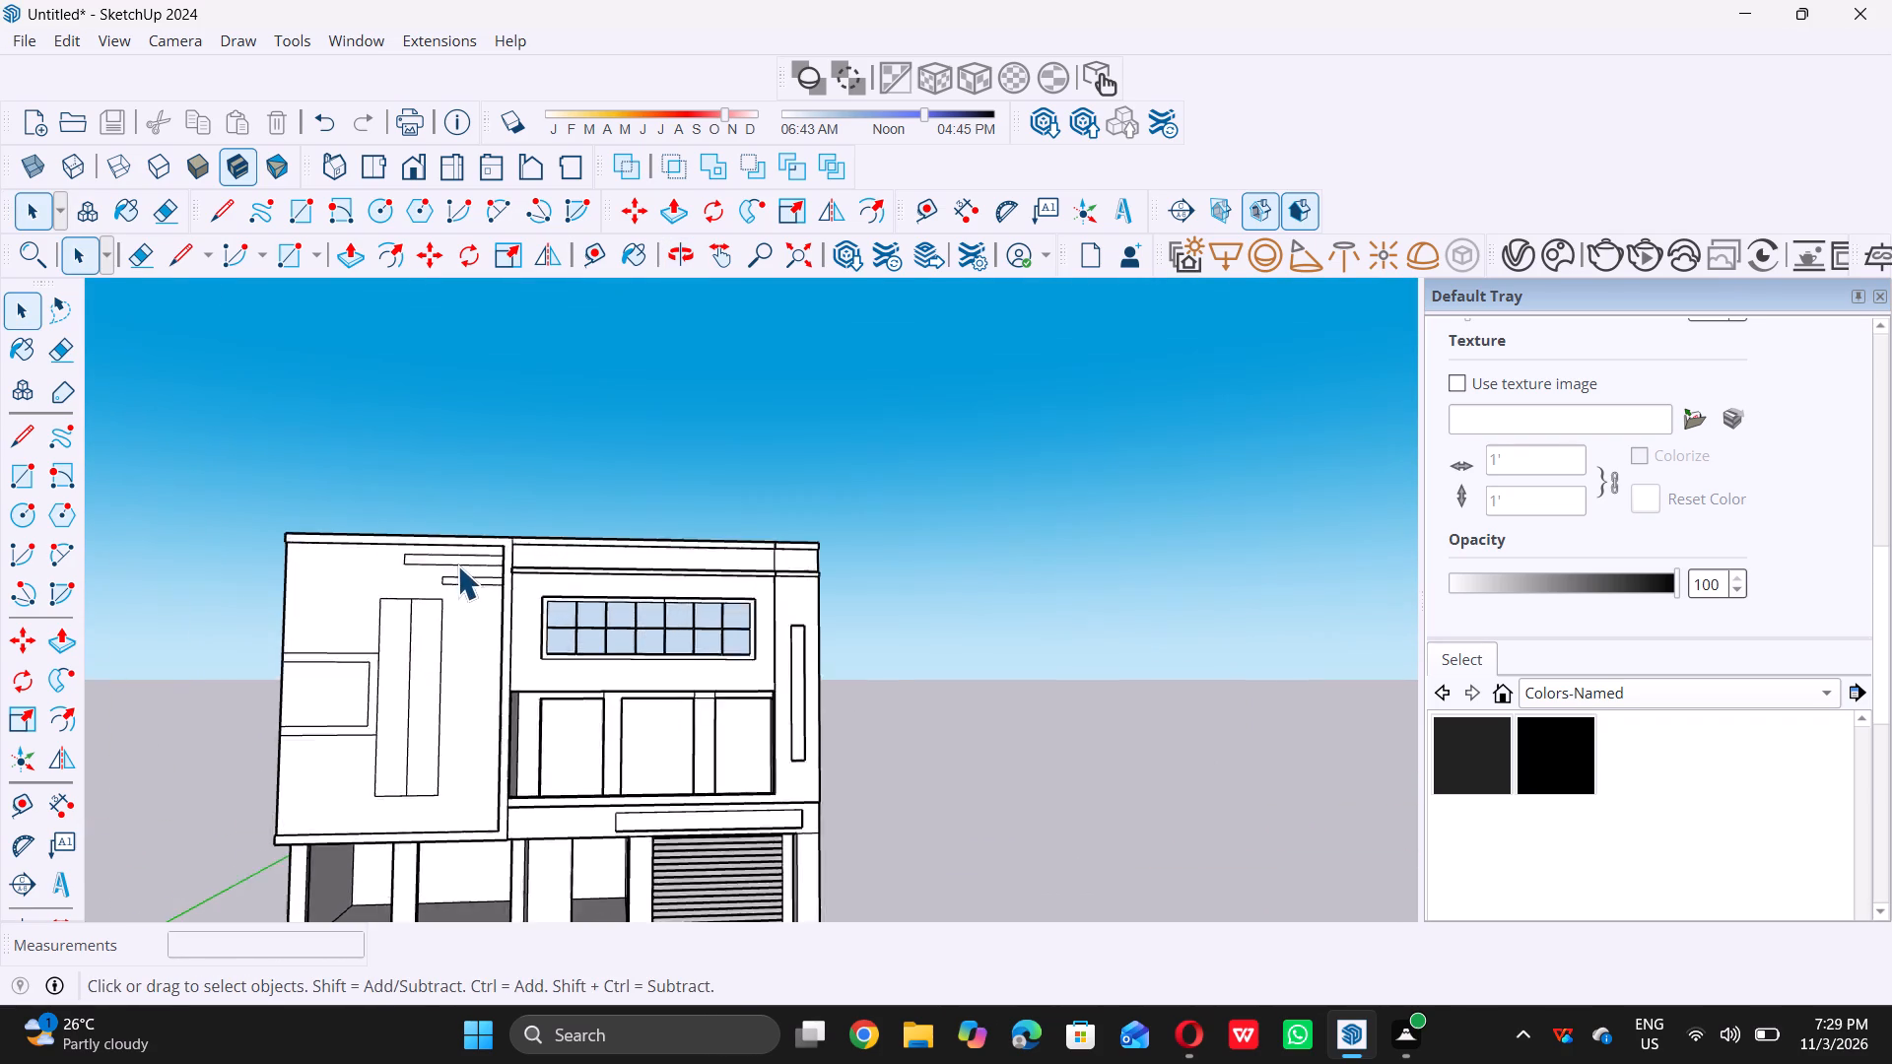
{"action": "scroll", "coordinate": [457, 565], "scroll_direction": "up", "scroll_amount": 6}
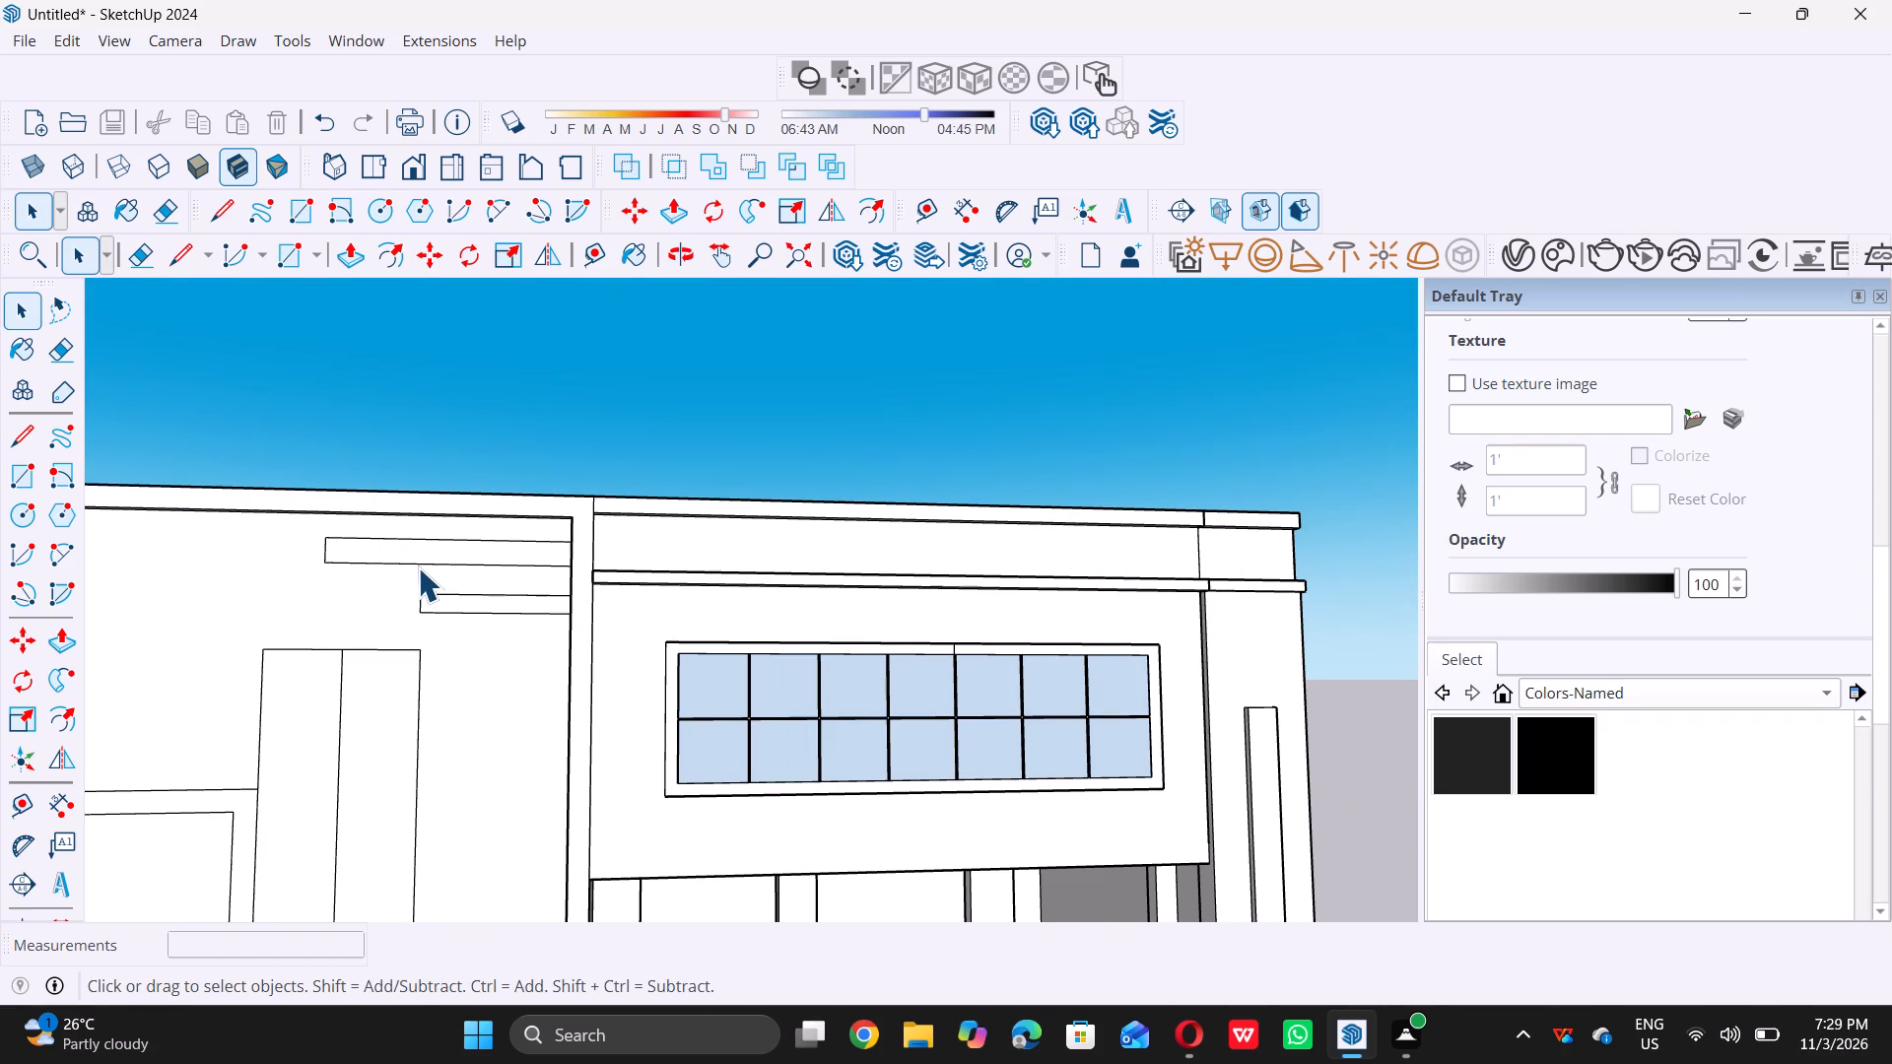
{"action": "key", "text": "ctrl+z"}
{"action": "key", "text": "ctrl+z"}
Draw a thin horizontal rectangle about 8 5/8" by 7' 3 3/4" from the panel's side edge, near its upper corner beside the window section.
{"action": "middle_click_drag", "start_coordinate": [416, 567], "coordinate": [417, 570]}
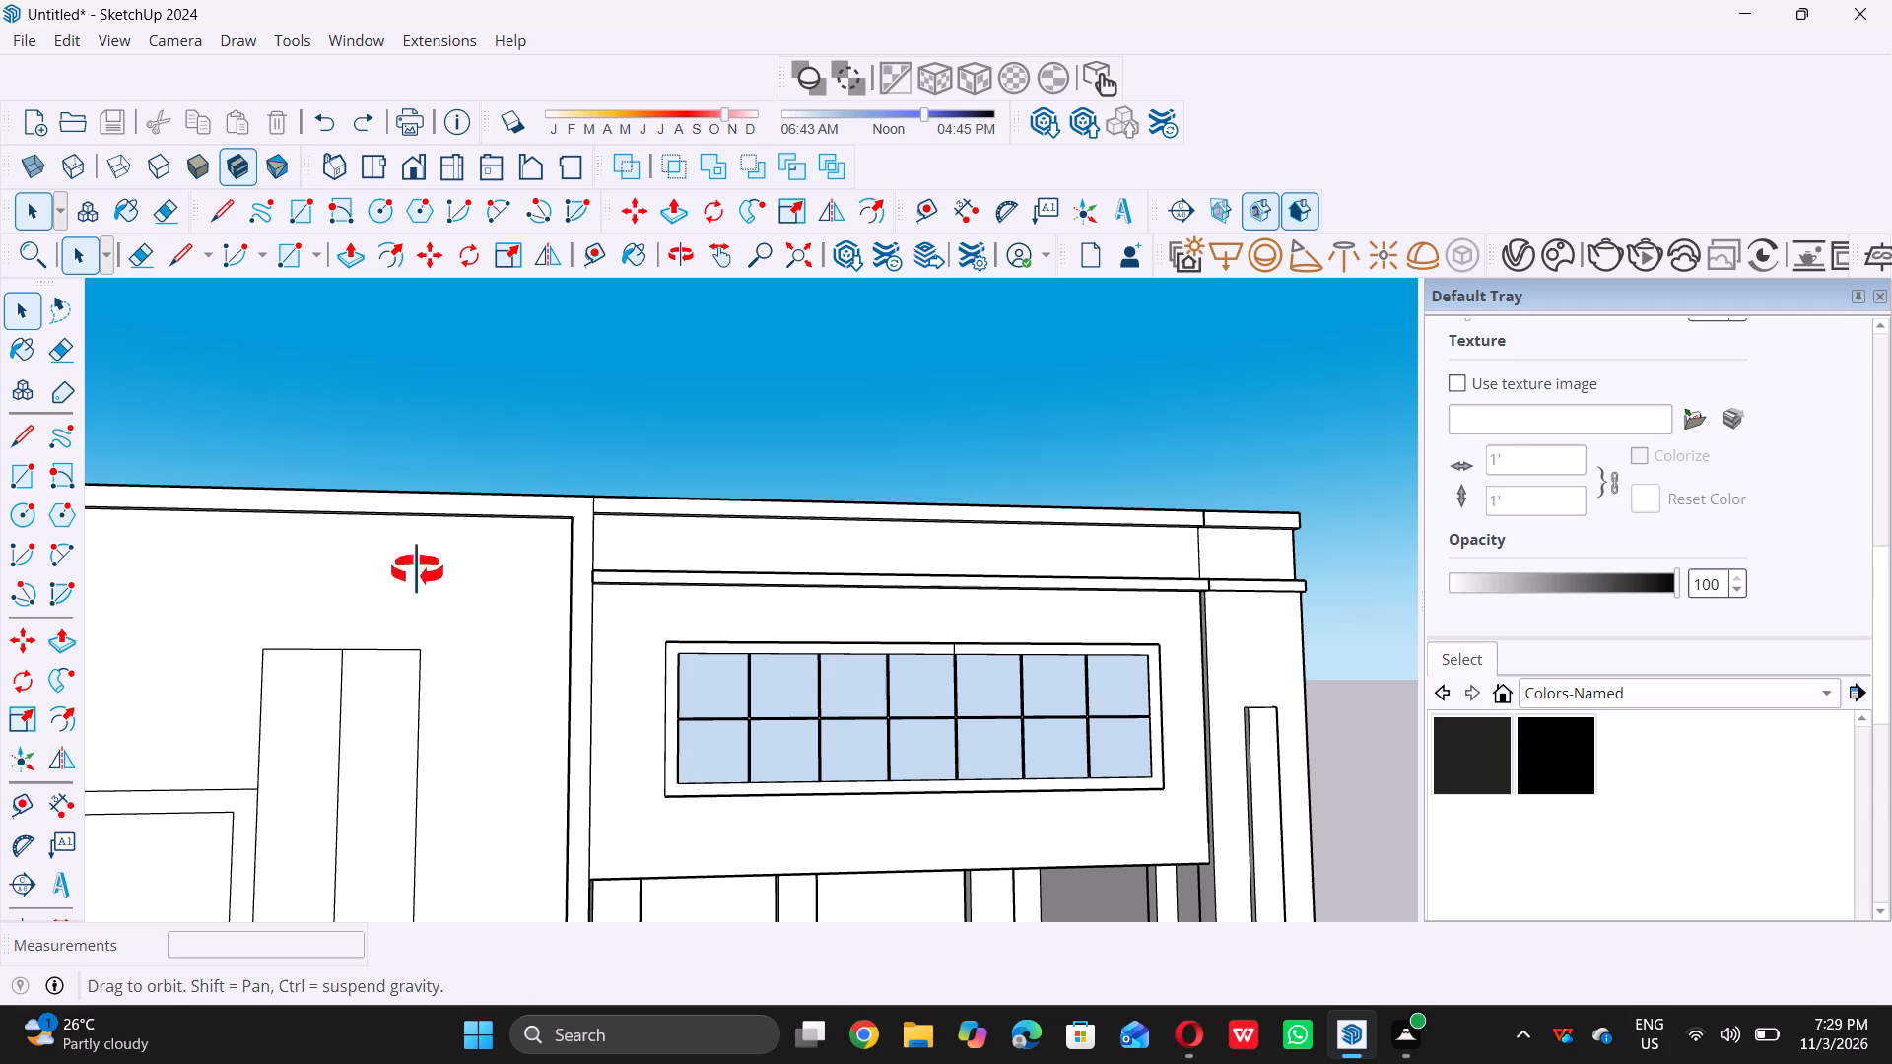
{"action": "middle_click_drag", "start_coordinate": [417, 570], "coordinate": [562, 624]}
{"action": "middle_click_drag", "start_coordinate": [565, 615], "coordinate": [570, 597]}
{"action": "middle_click_drag", "start_coordinate": [474, 566], "coordinate": [551, 631]}
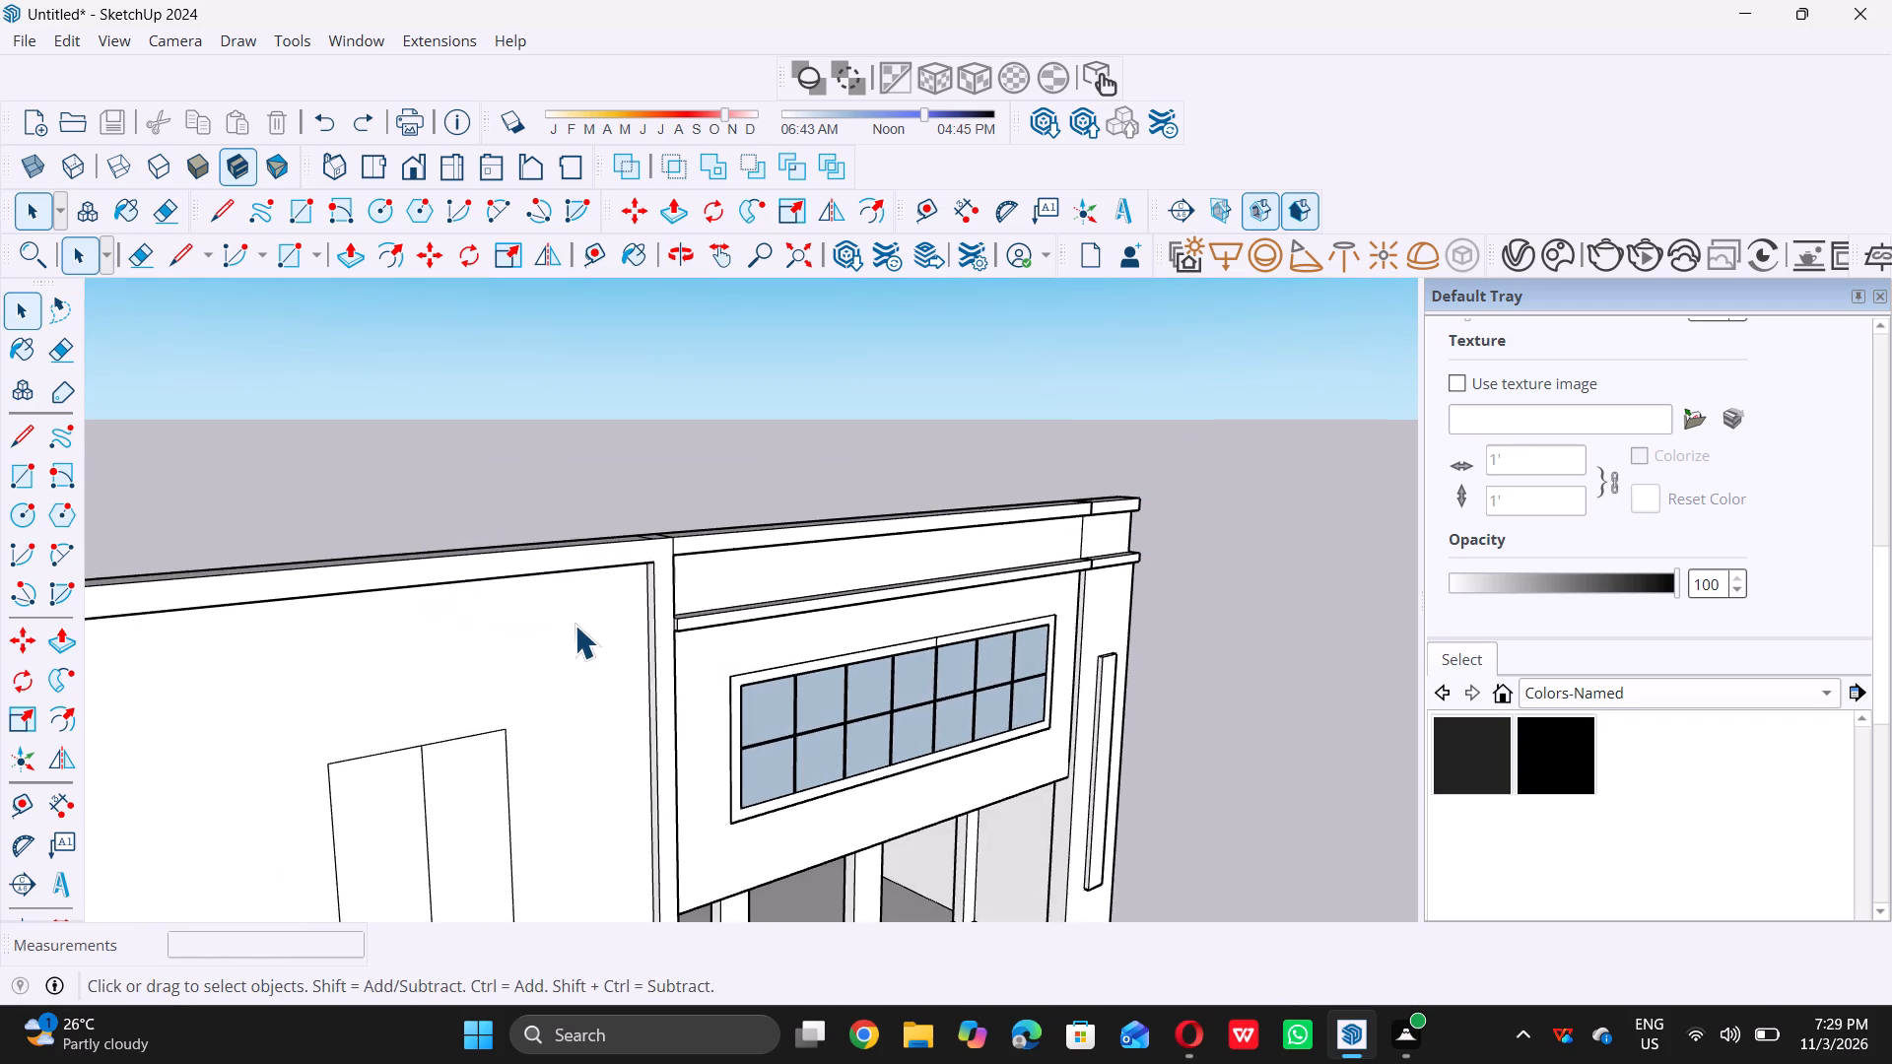
{"action": "scroll", "coordinate": [596, 613], "scroll_direction": "up", "scroll_amount": 5}
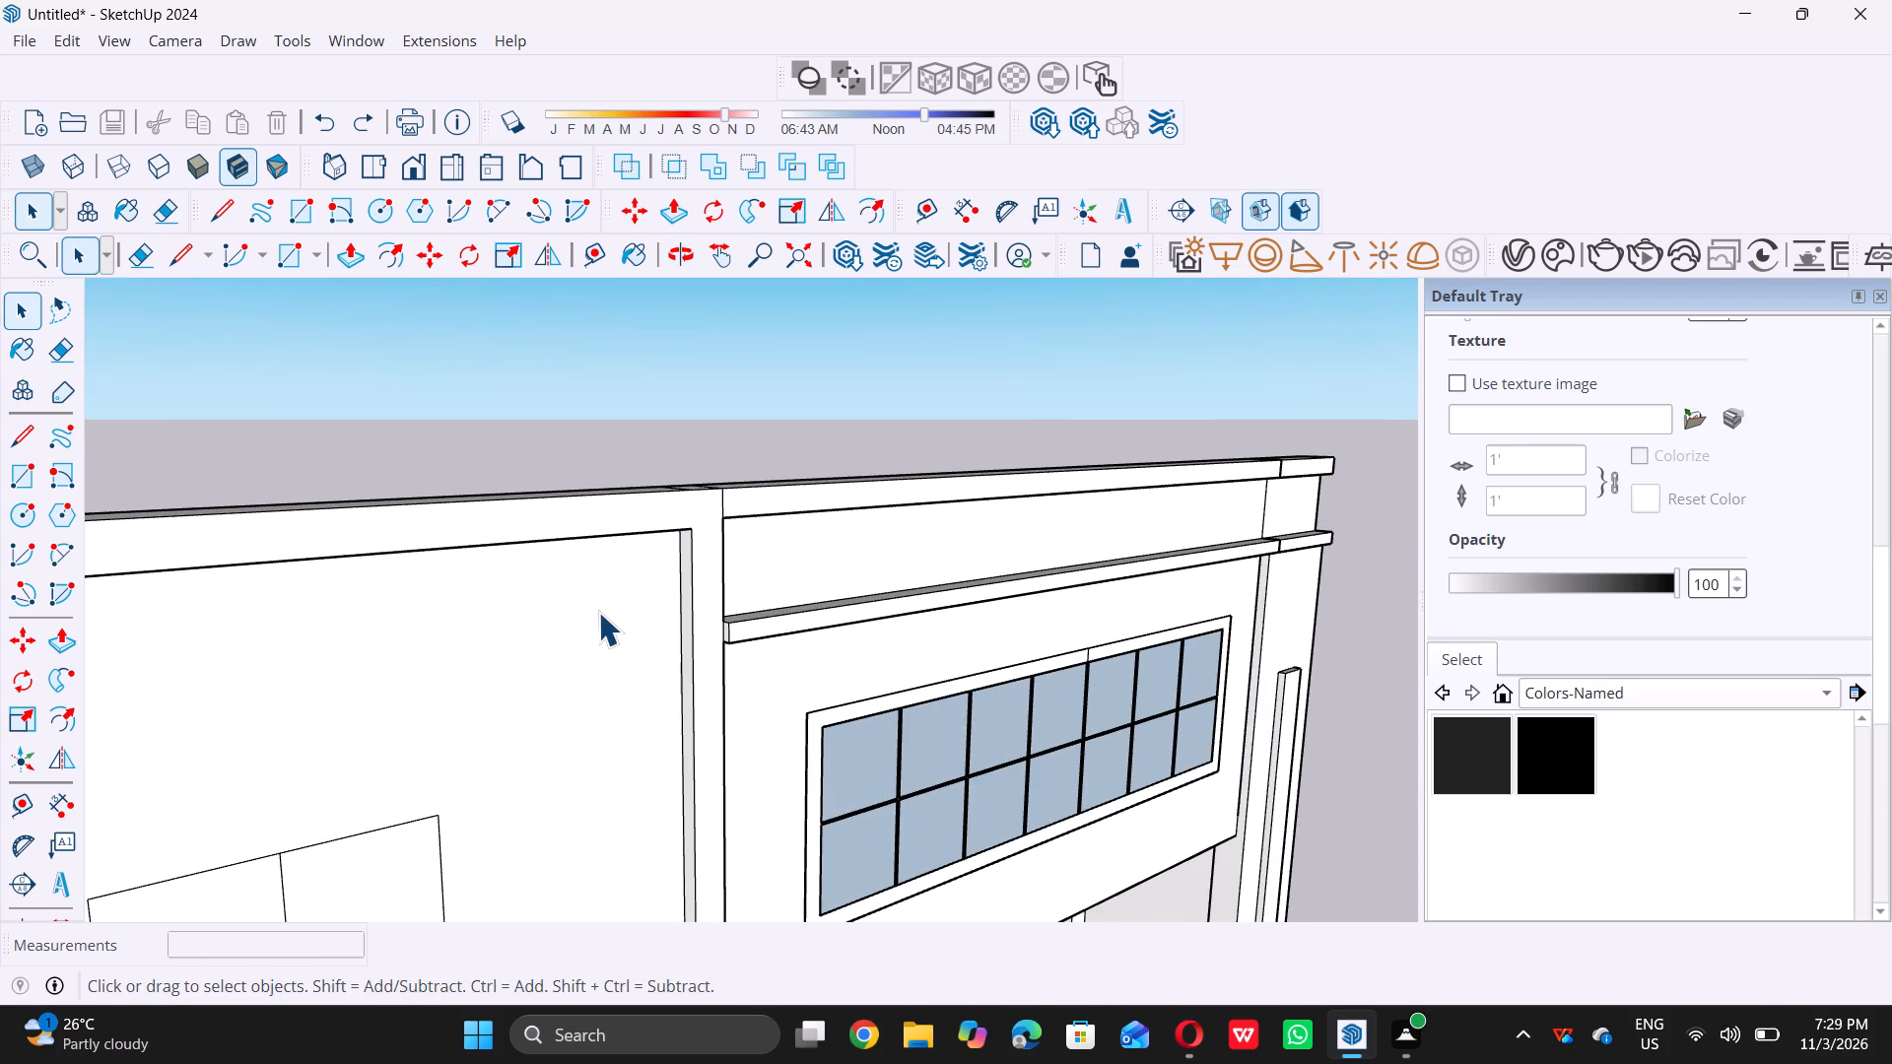
{"action": "key", "text": "r"}
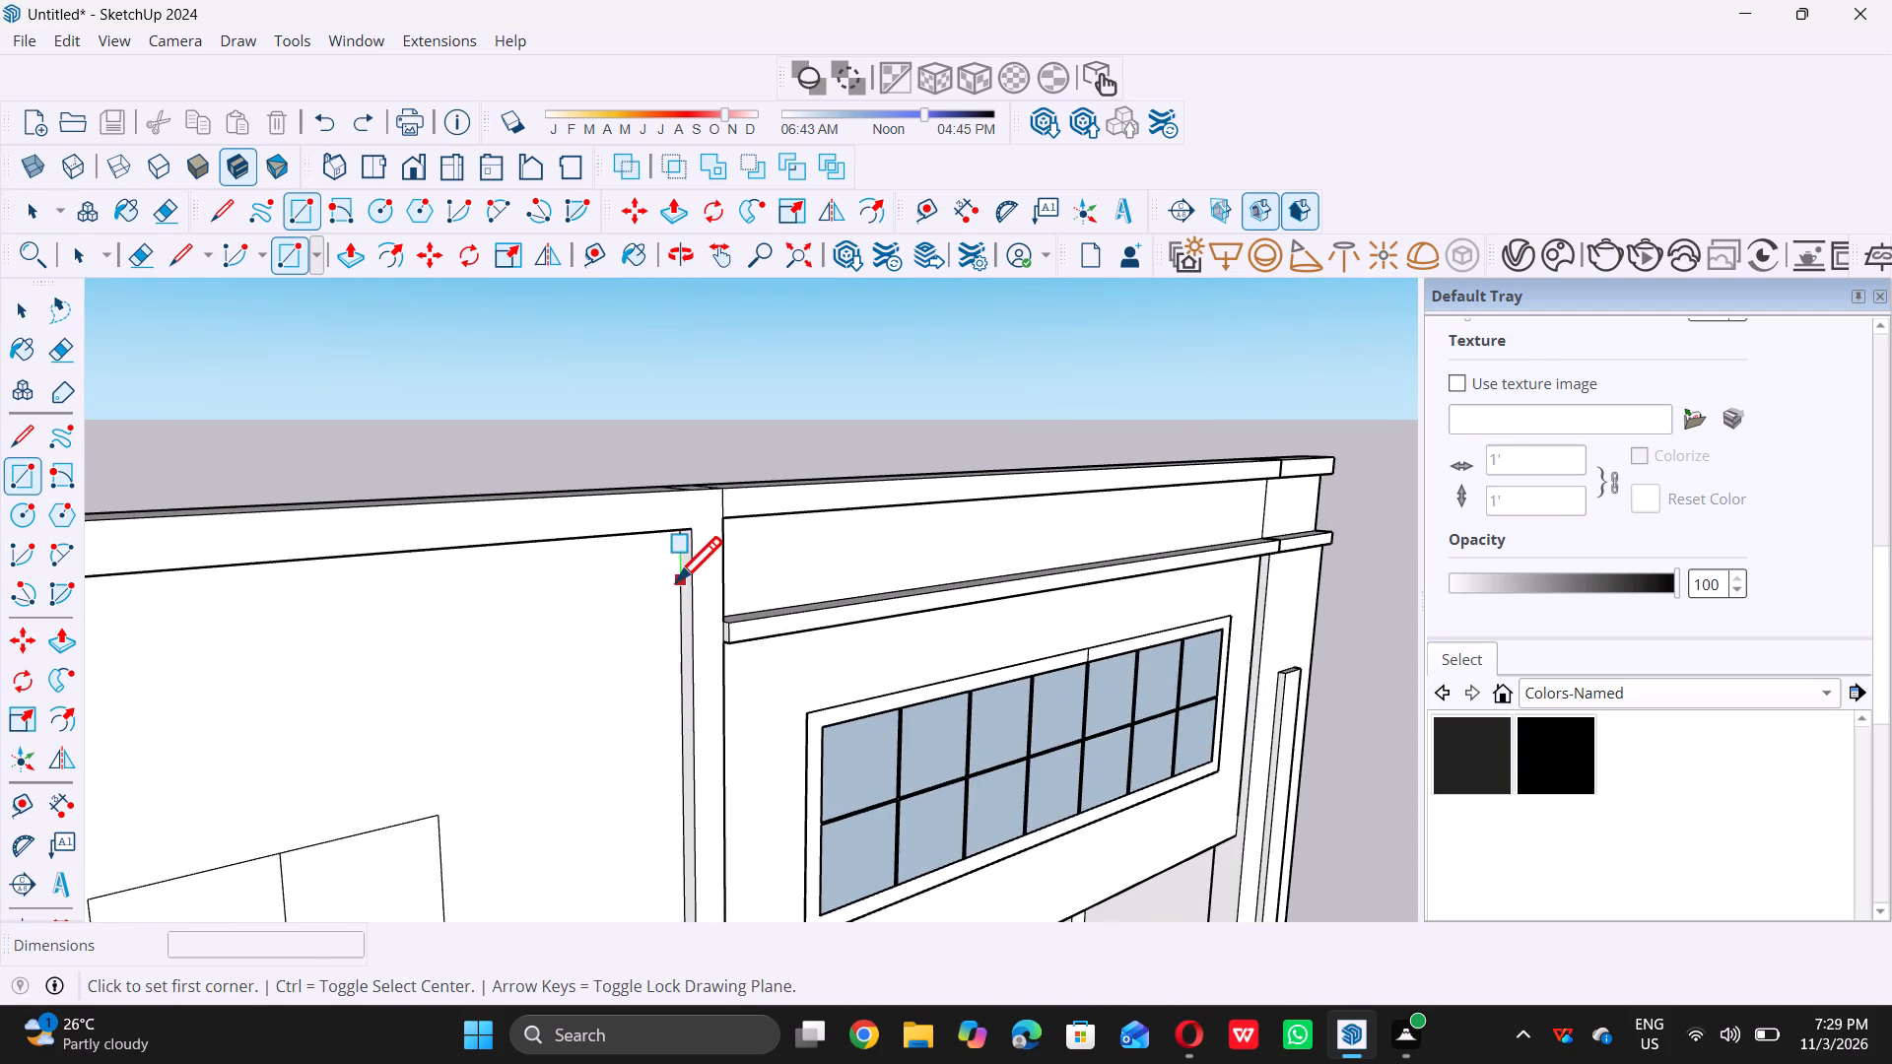
{"action": "left_click", "coordinate": [677, 569]}
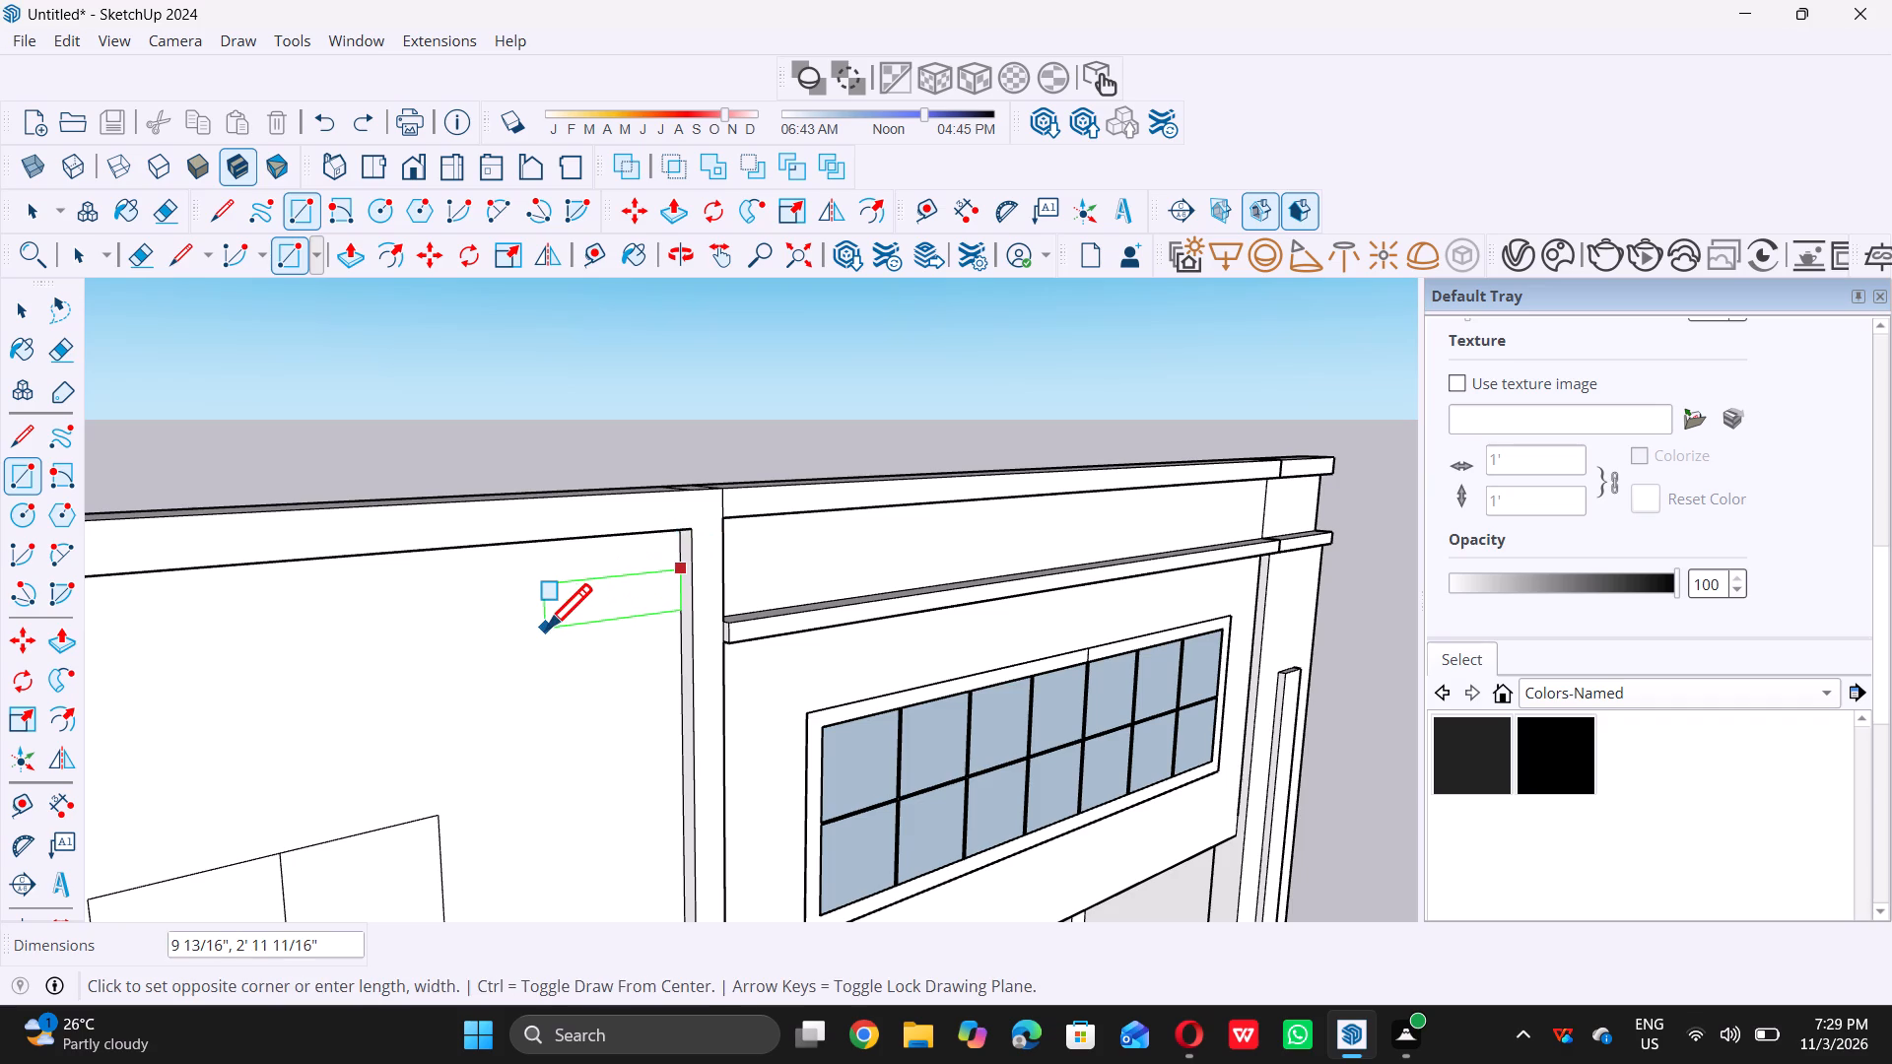
{"action": "scroll", "coordinate": [546, 629], "scroll_direction": "down", "scroll_amount": 5}
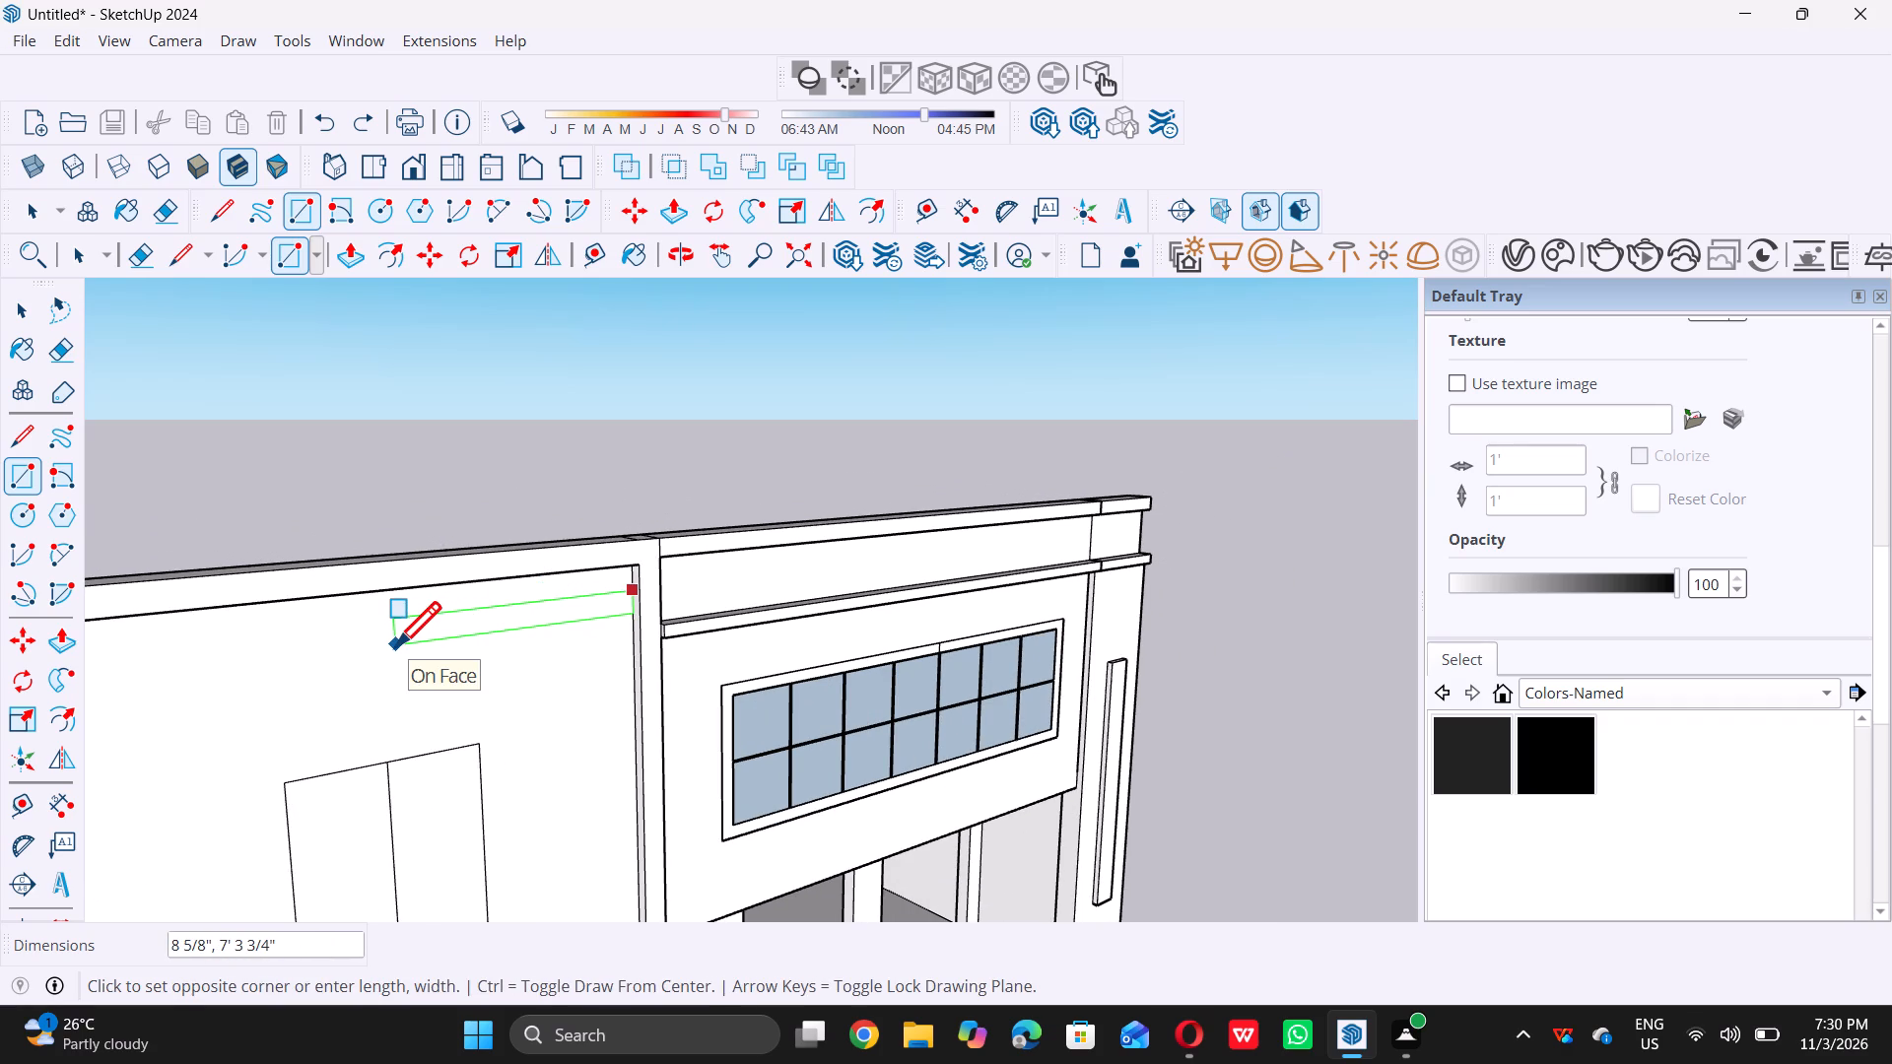
{"action": "triple_click", "coordinate": [395, 645]}
{"action": "left_click", "coordinate": [395, 645]}
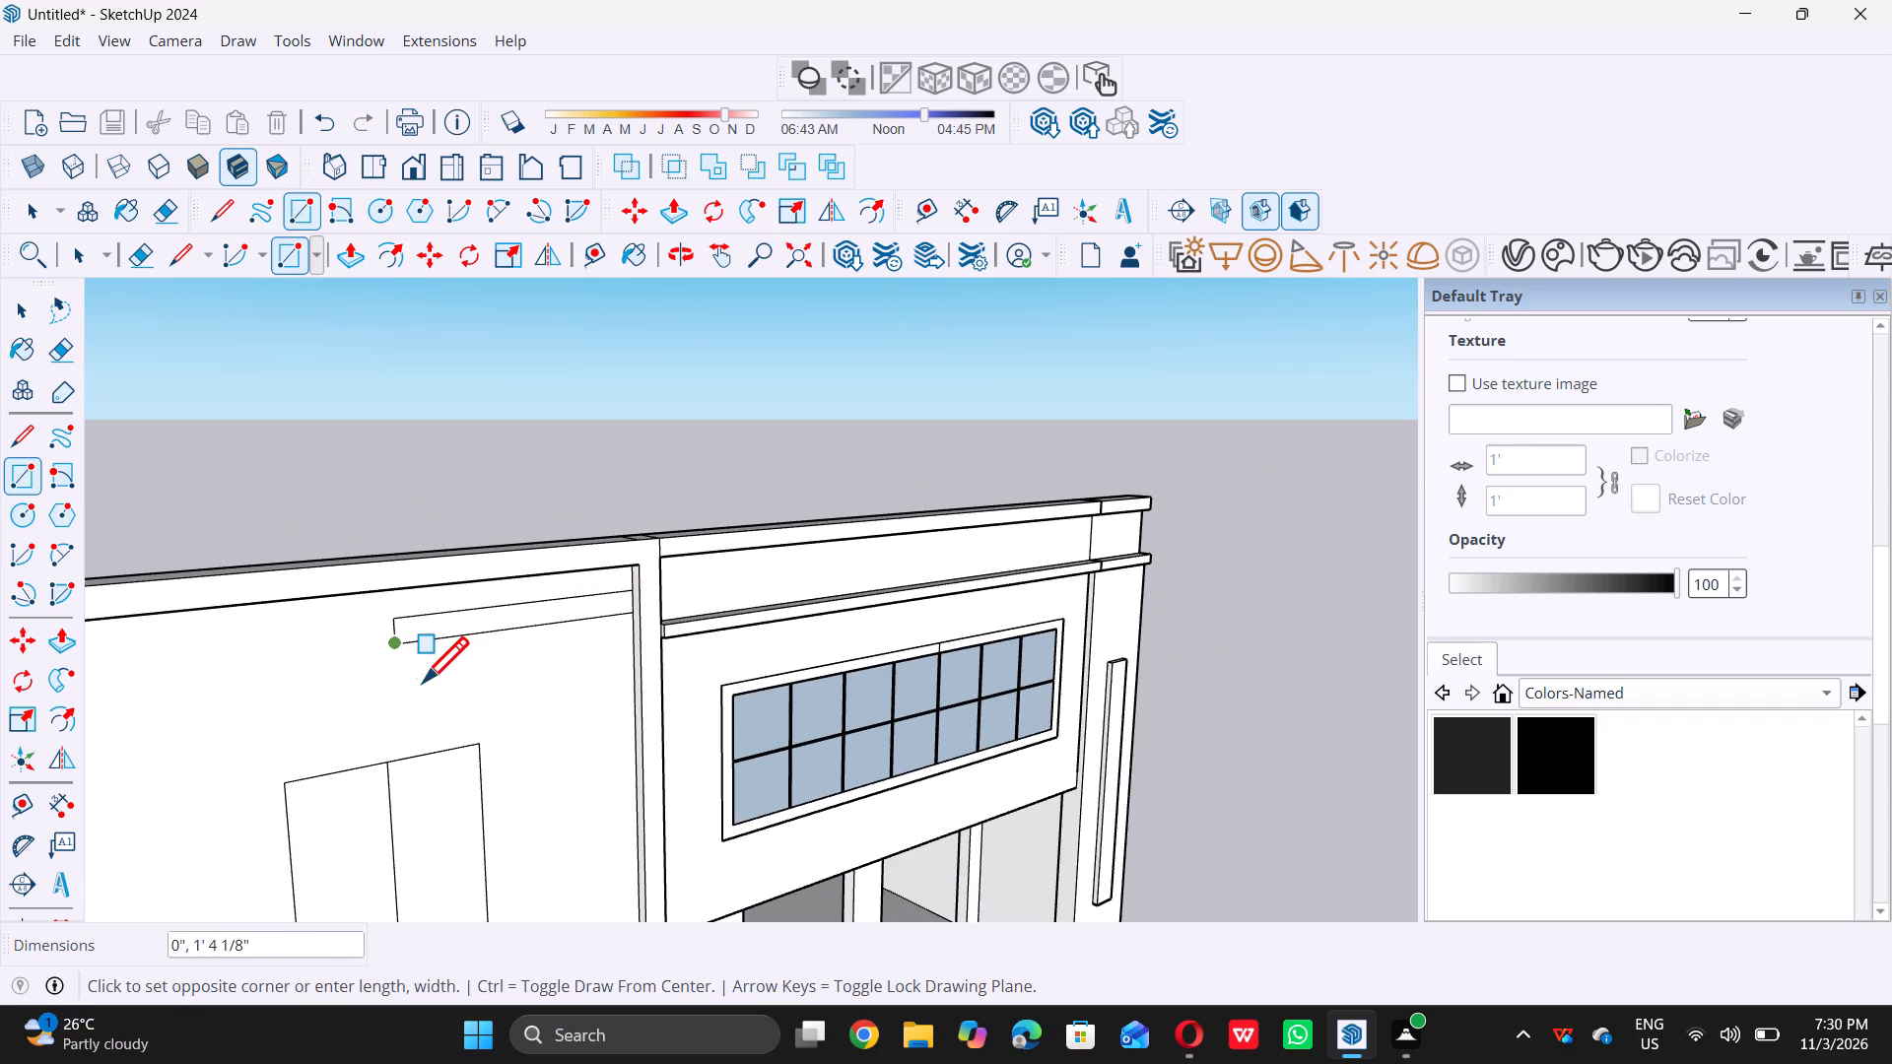
{"action": "key", "text": "space"}
Examine the new thin horizontal rectangle and its placement relative to the panel's upper corner and the tall rectangle.
{"action": "scroll", "coordinate": [425, 682], "scroll_direction": "down", "scroll_amount": 6}
{"action": "scroll", "coordinate": [520, 690], "scroll_direction": "down", "scroll_amount": 1}
{"action": "middle_click_drag", "start_coordinate": [517, 691], "coordinate": [477, 662]}
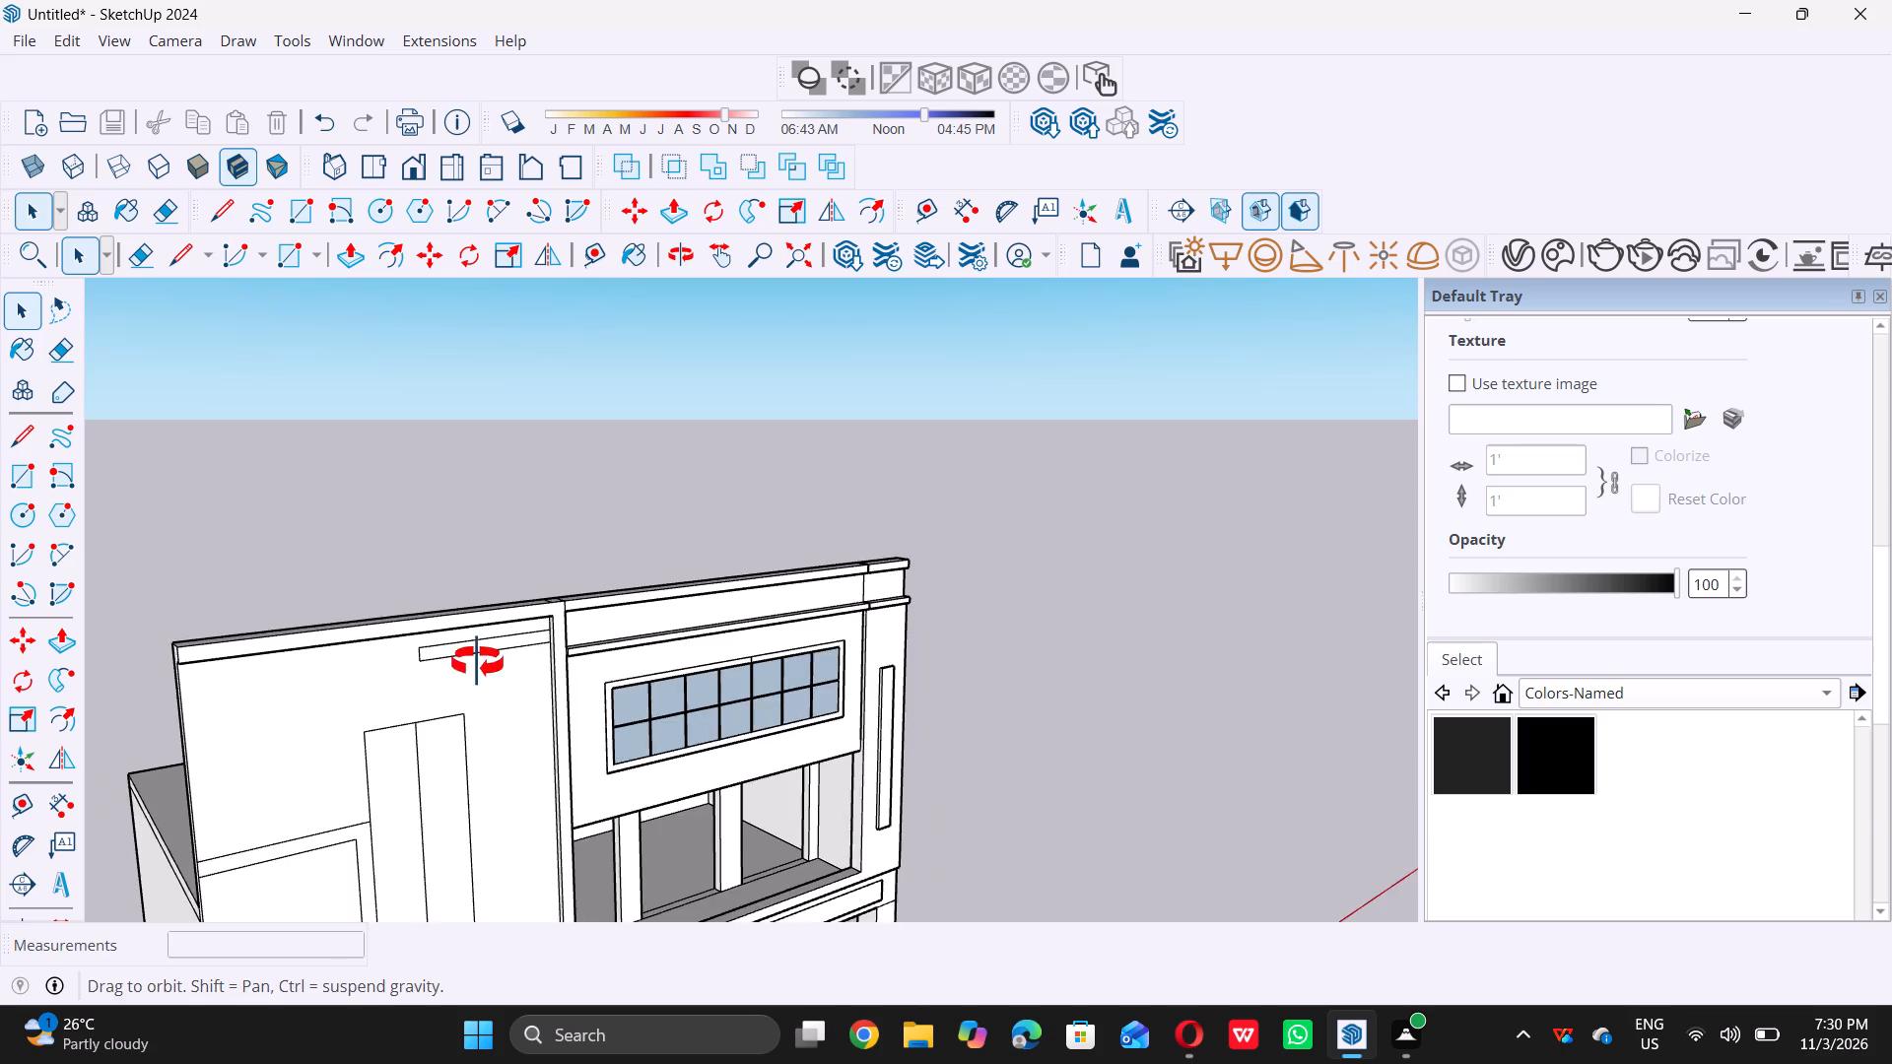
{"action": "middle_click_drag", "start_coordinate": [477, 662], "coordinate": [414, 636]}
{"action": "scroll", "coordinate": [409, 629], "scroll_direction": "up", "scroll_amount": 5}
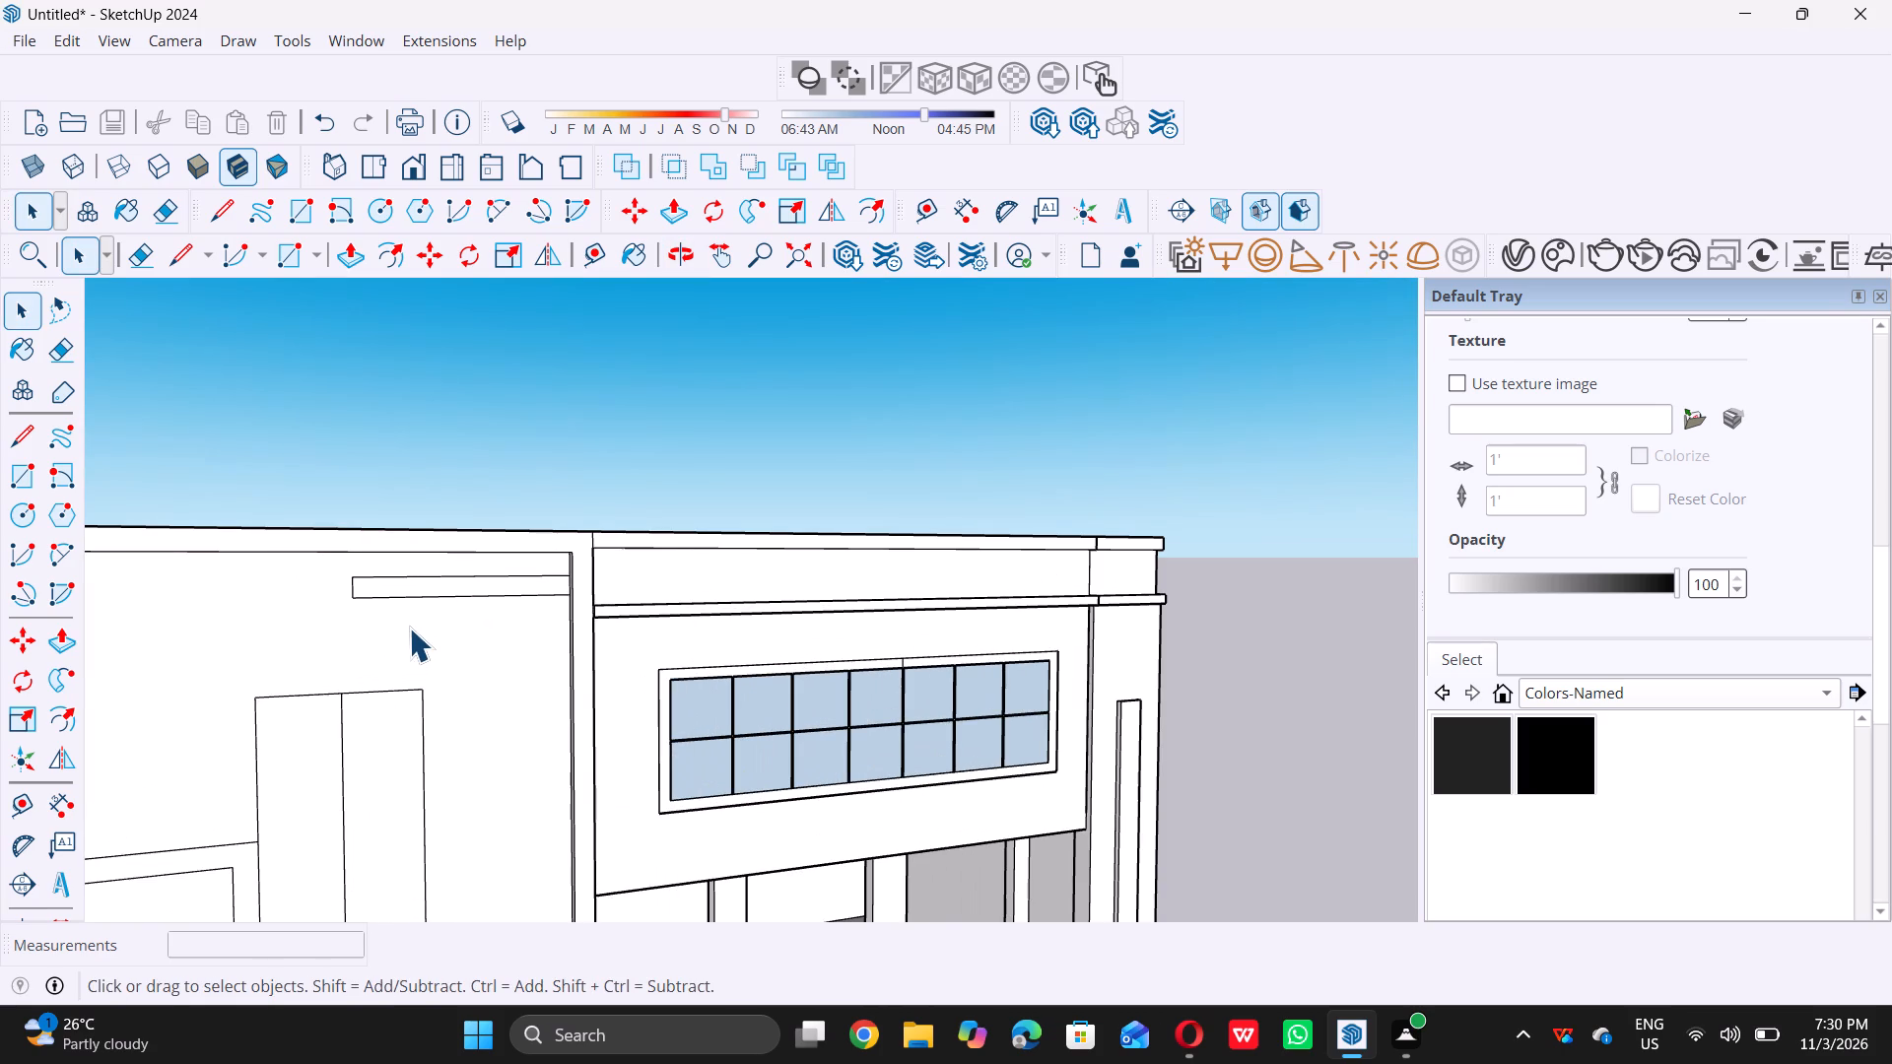
{"action": "middle_click_drag", "start_coordinate": [407, 628], "coordinate": [383, 639]}
{"action": "scroll", "coordinate": [383, 639], "scroll_direction": "up", "scroll_amount": 1}
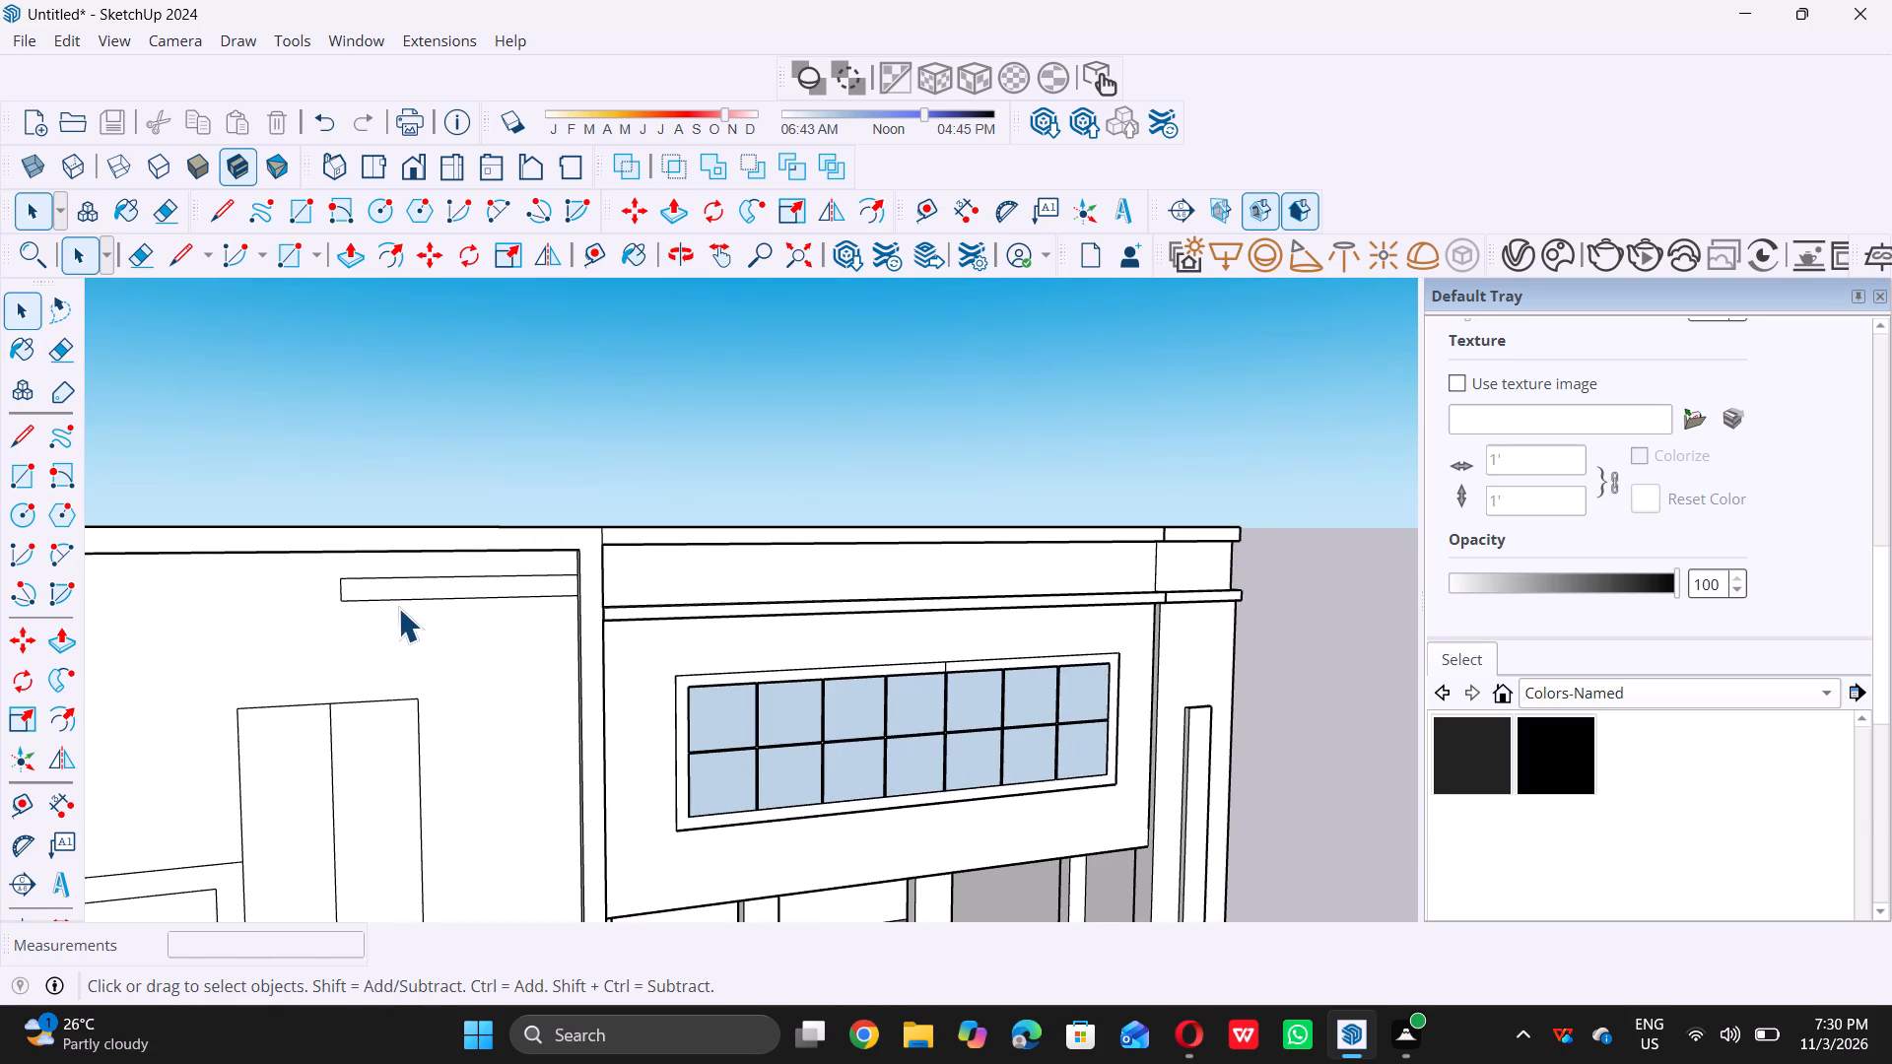
{"action": "scroll", "coordinate": [398, 606], "scroll_direction": "up", "scroll_amount": 8}
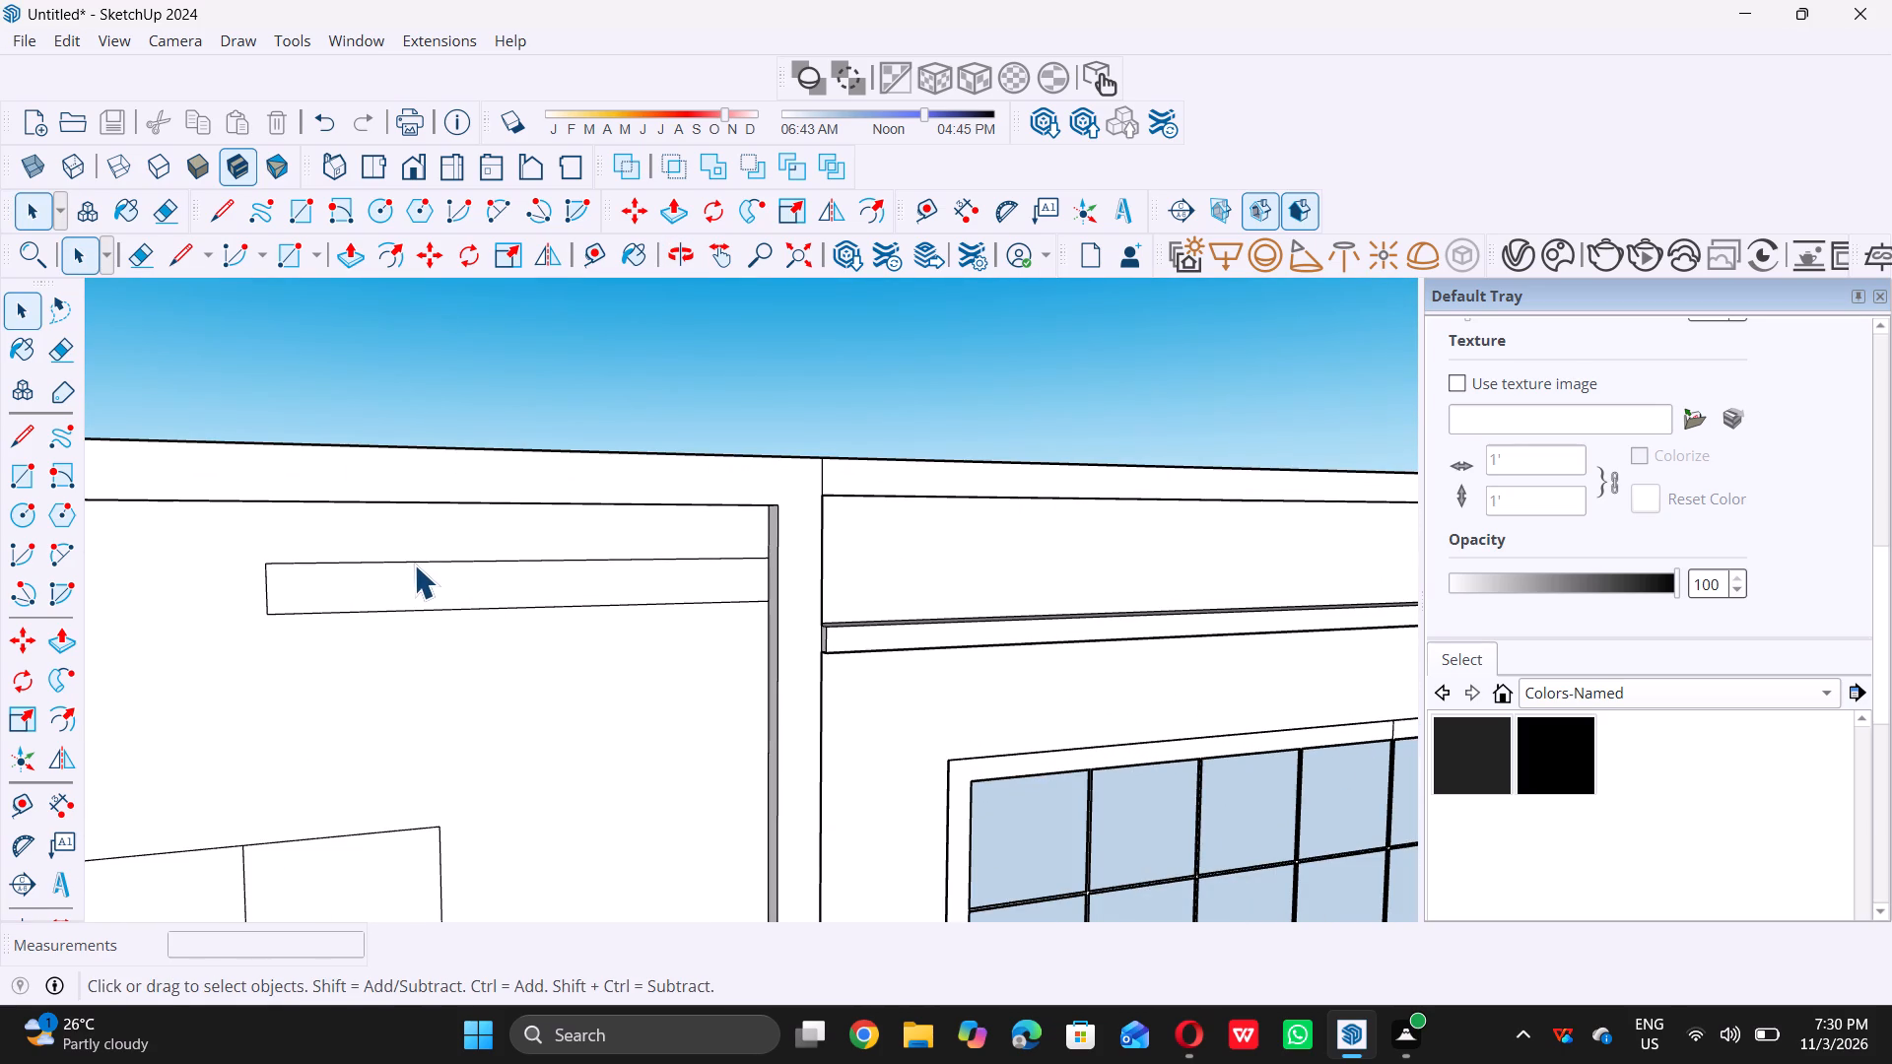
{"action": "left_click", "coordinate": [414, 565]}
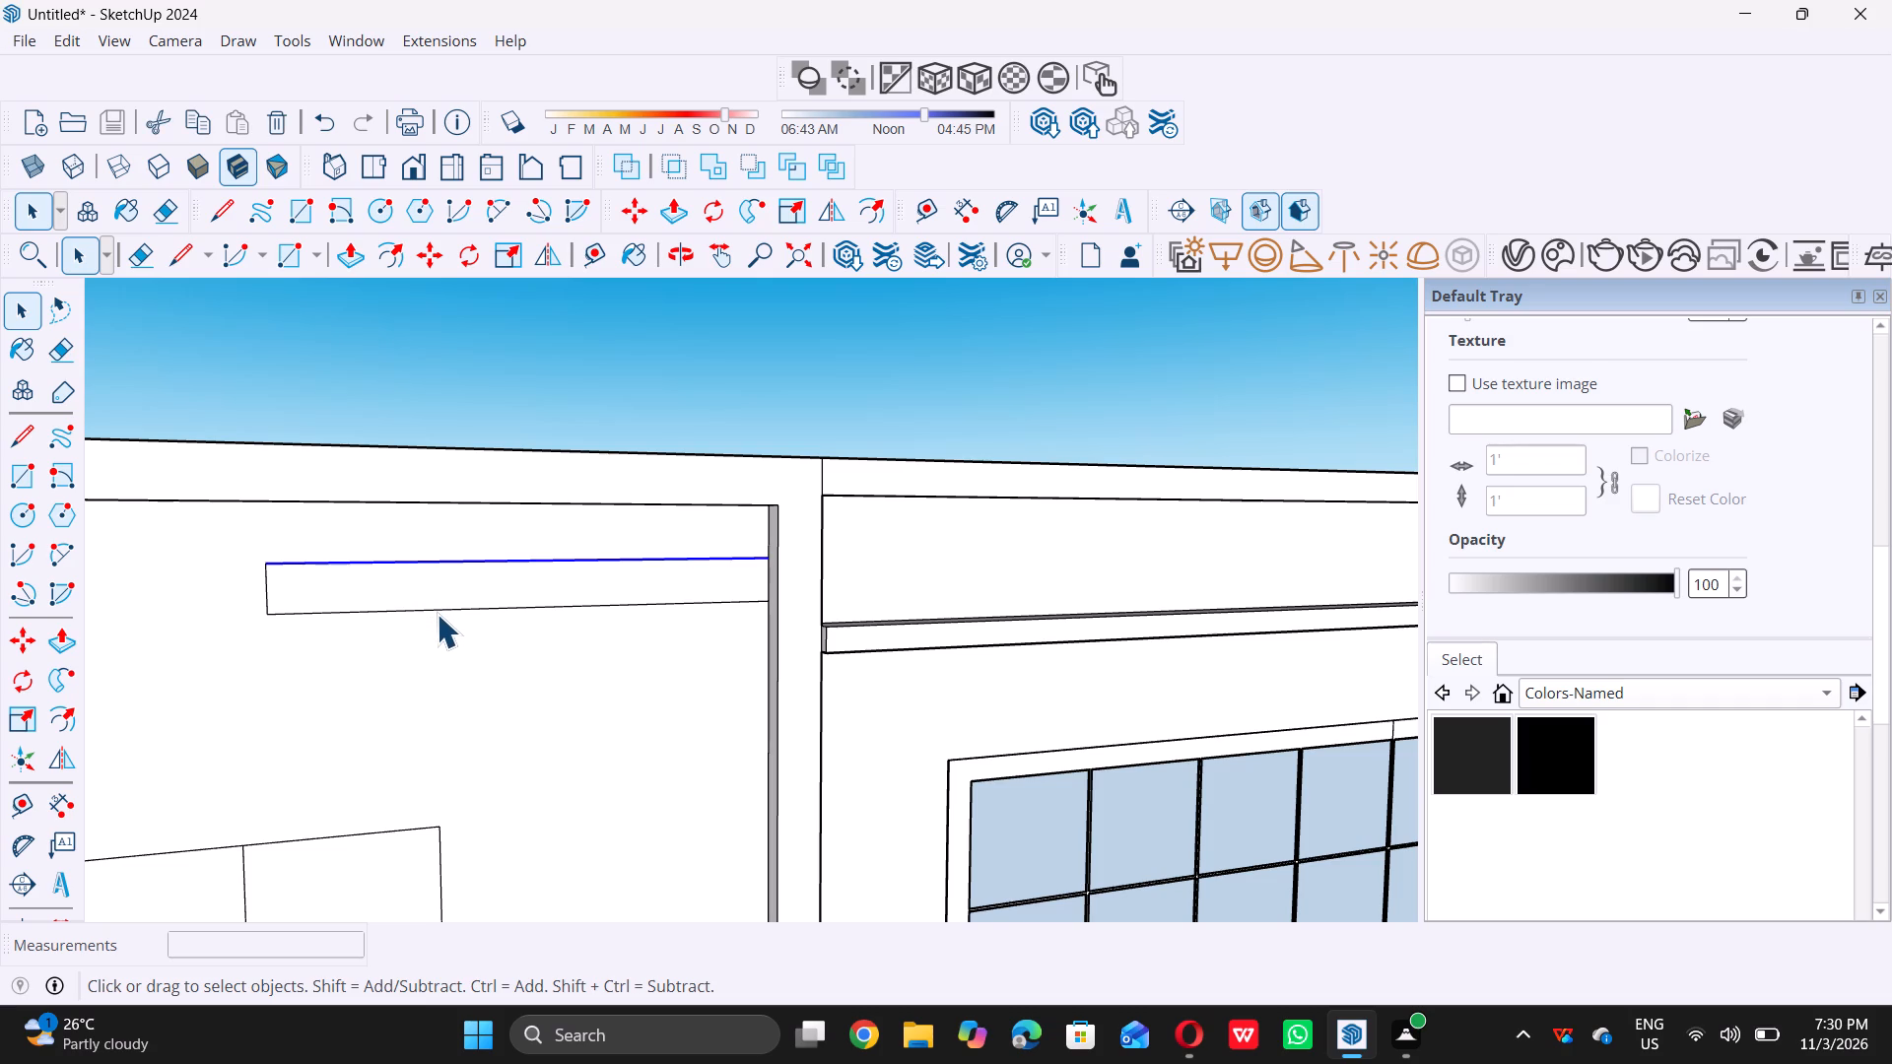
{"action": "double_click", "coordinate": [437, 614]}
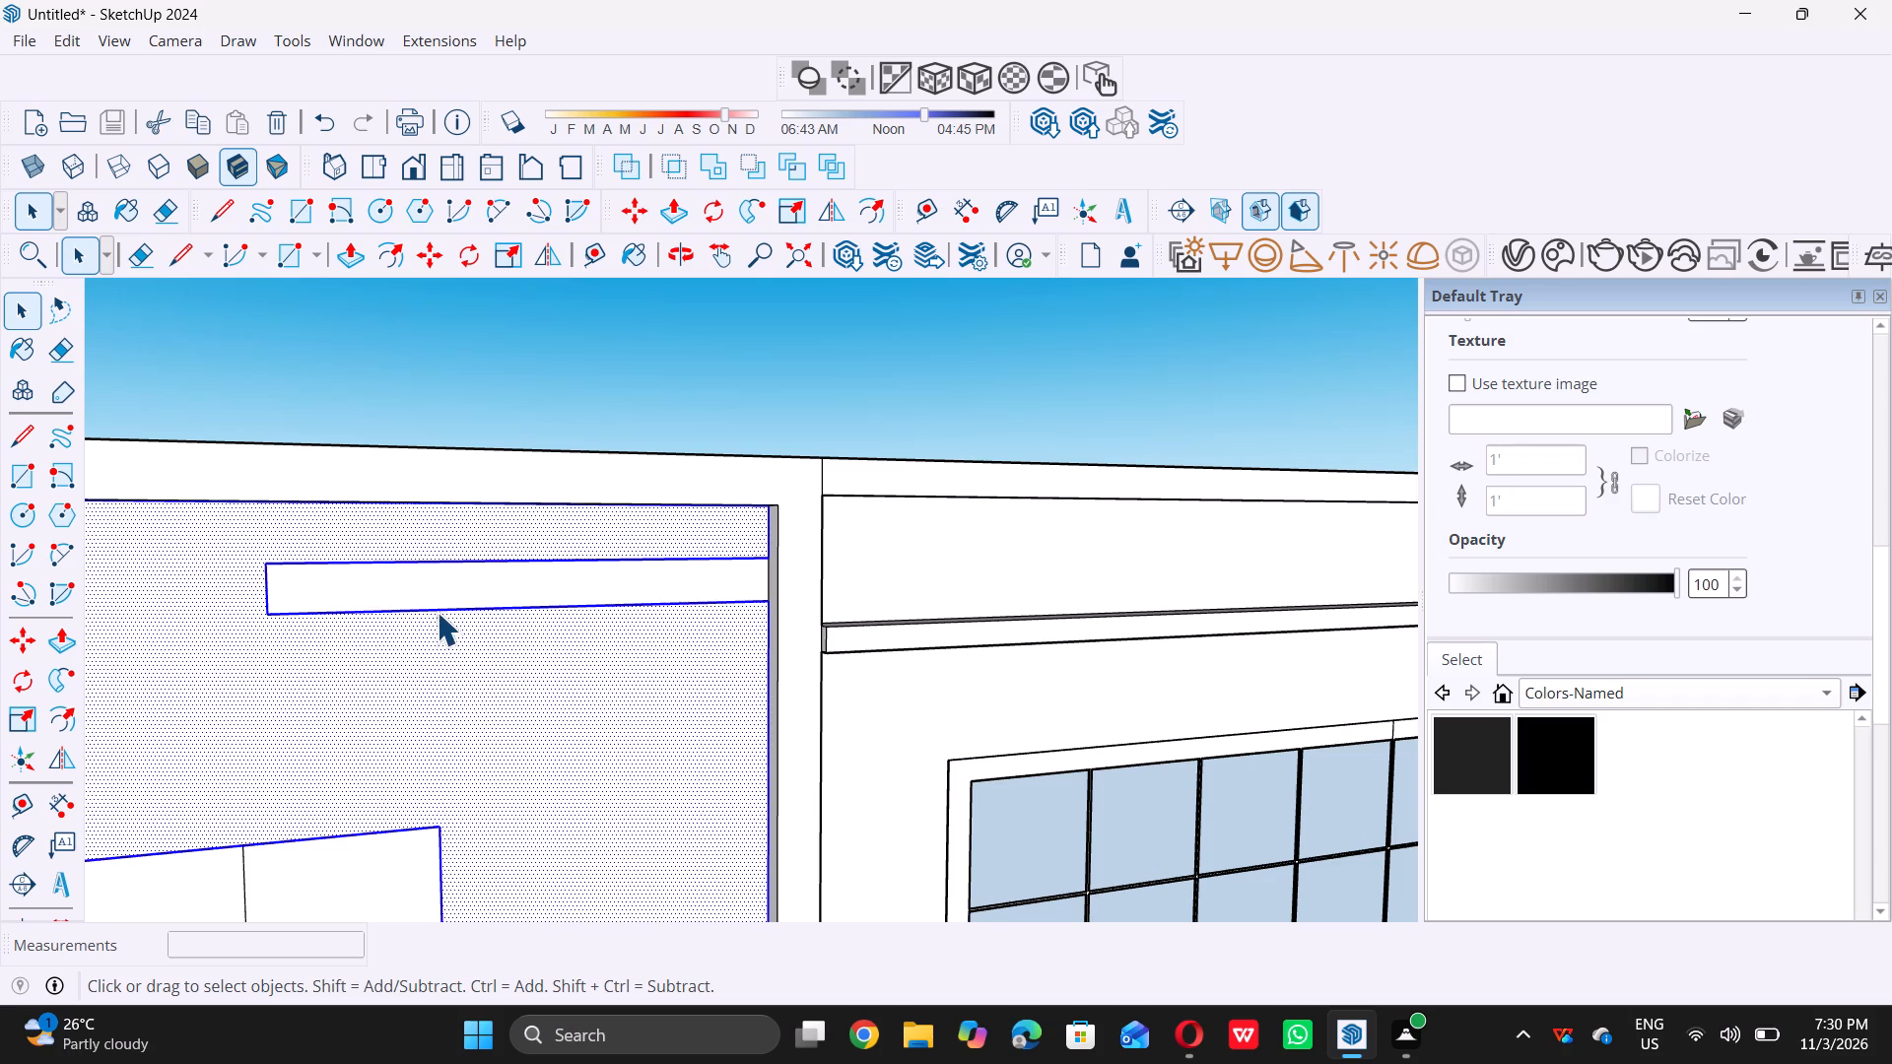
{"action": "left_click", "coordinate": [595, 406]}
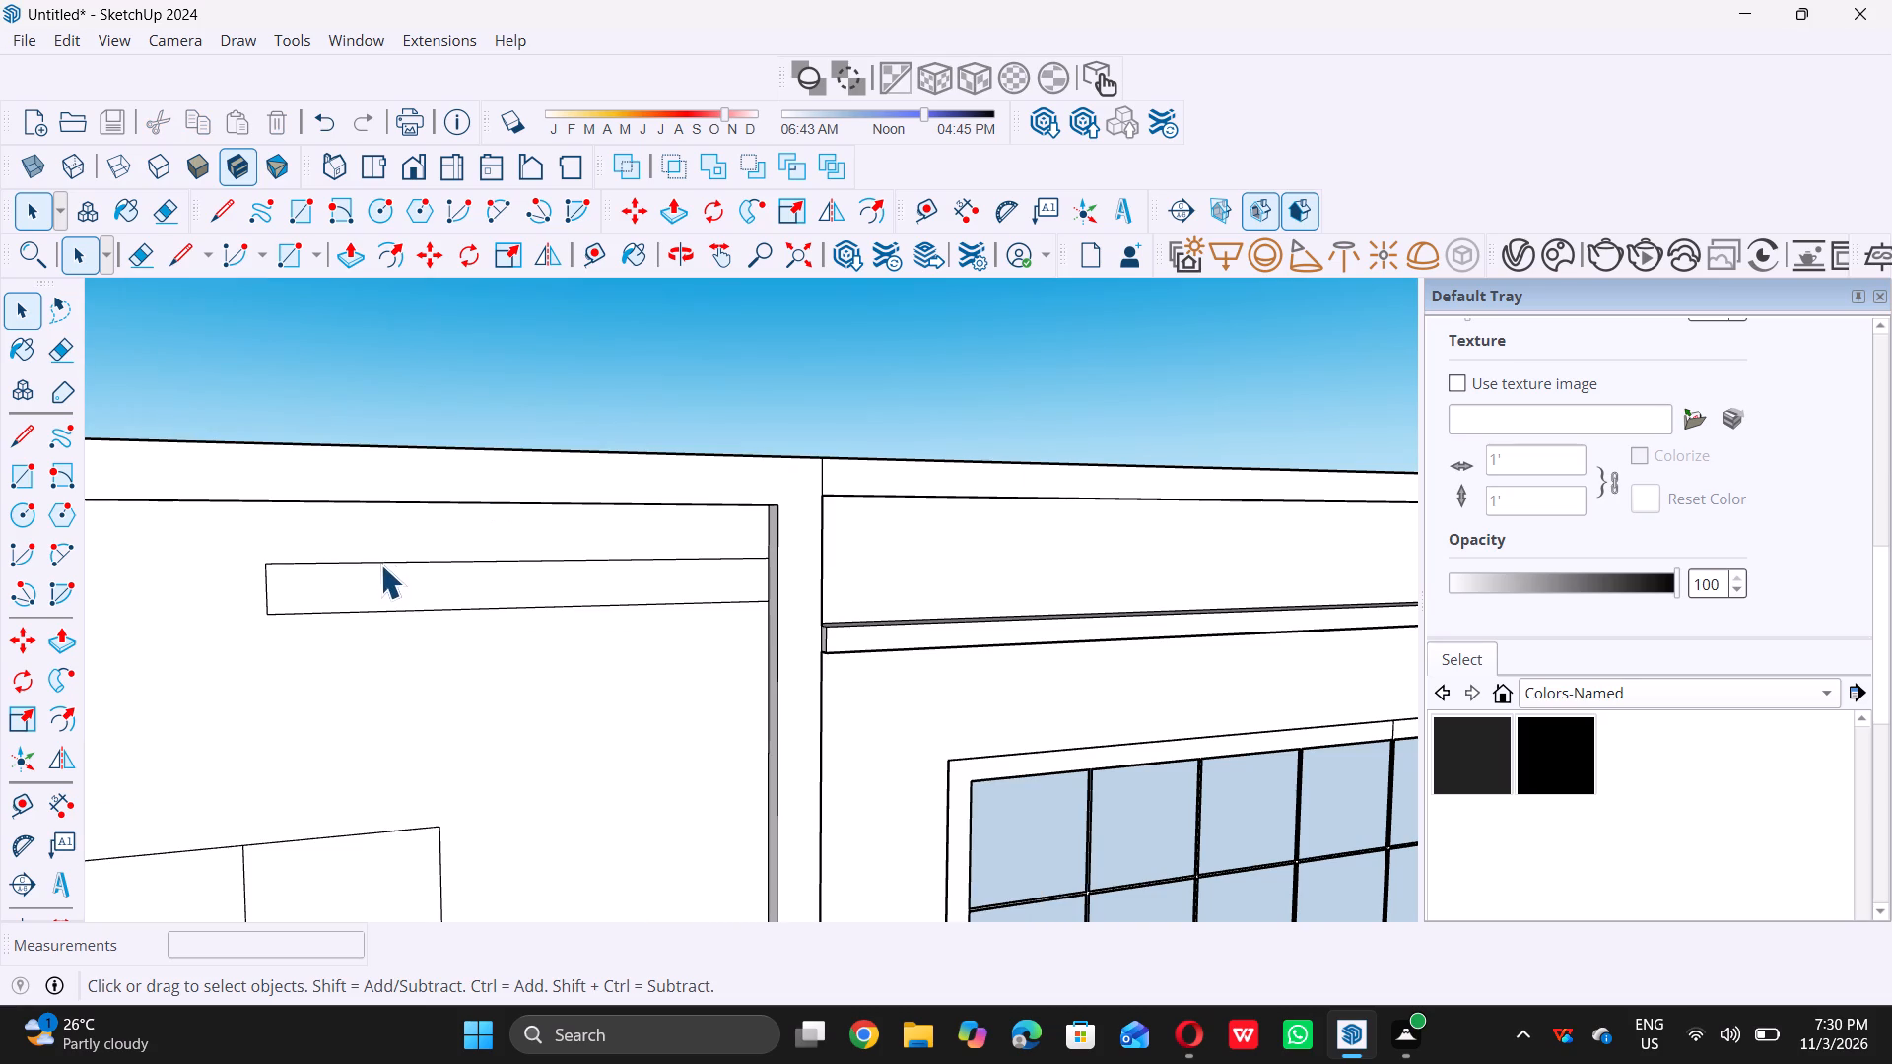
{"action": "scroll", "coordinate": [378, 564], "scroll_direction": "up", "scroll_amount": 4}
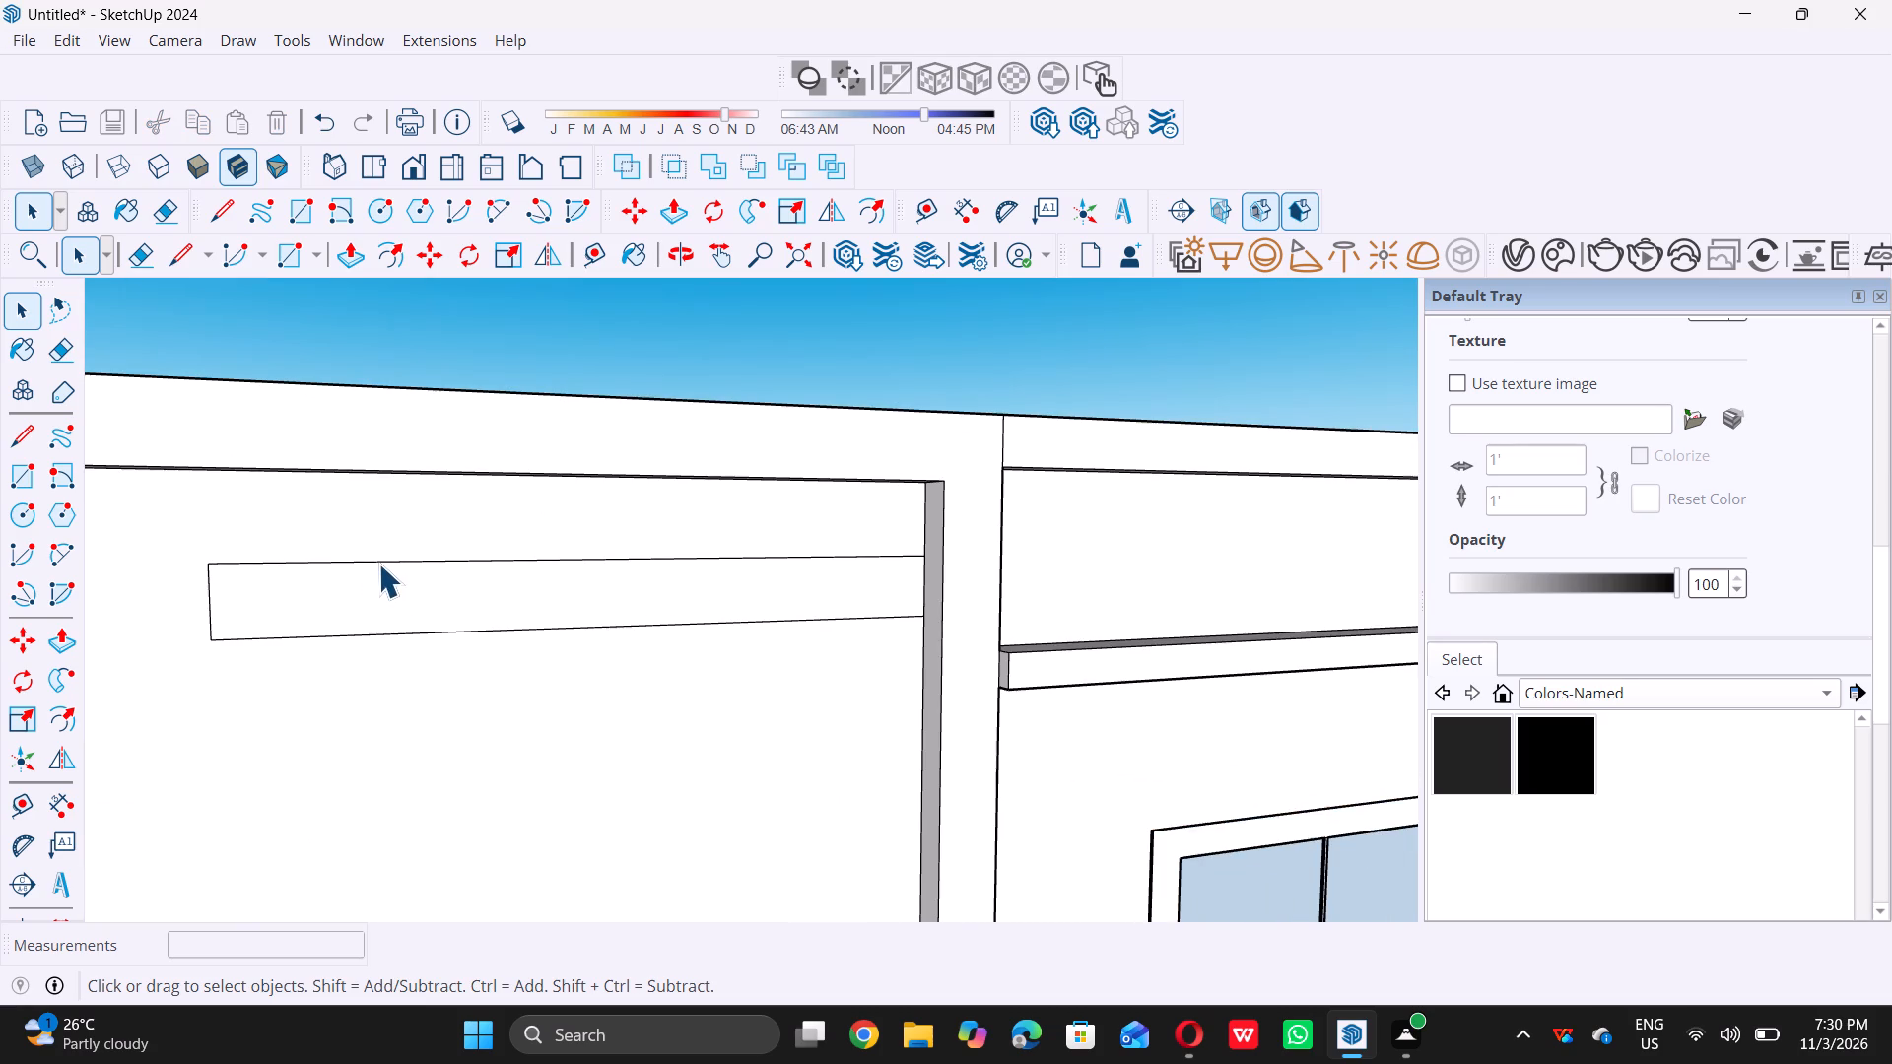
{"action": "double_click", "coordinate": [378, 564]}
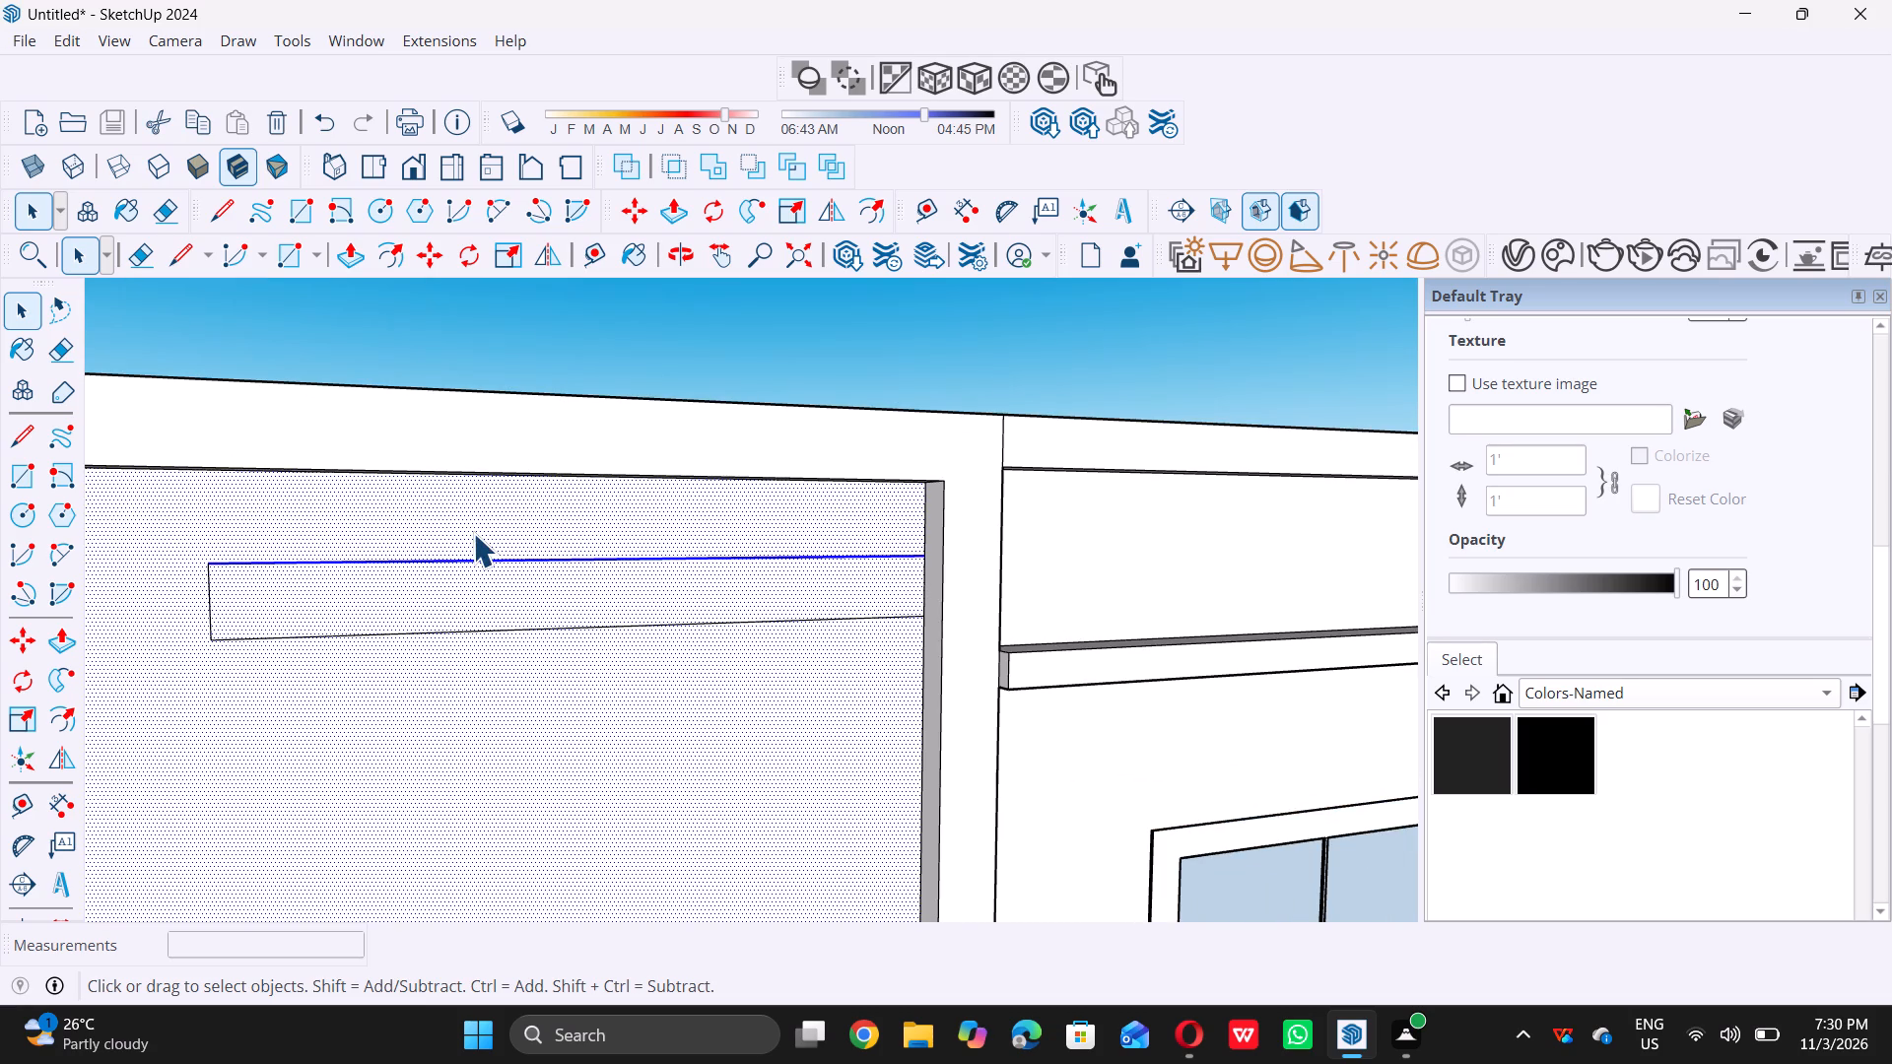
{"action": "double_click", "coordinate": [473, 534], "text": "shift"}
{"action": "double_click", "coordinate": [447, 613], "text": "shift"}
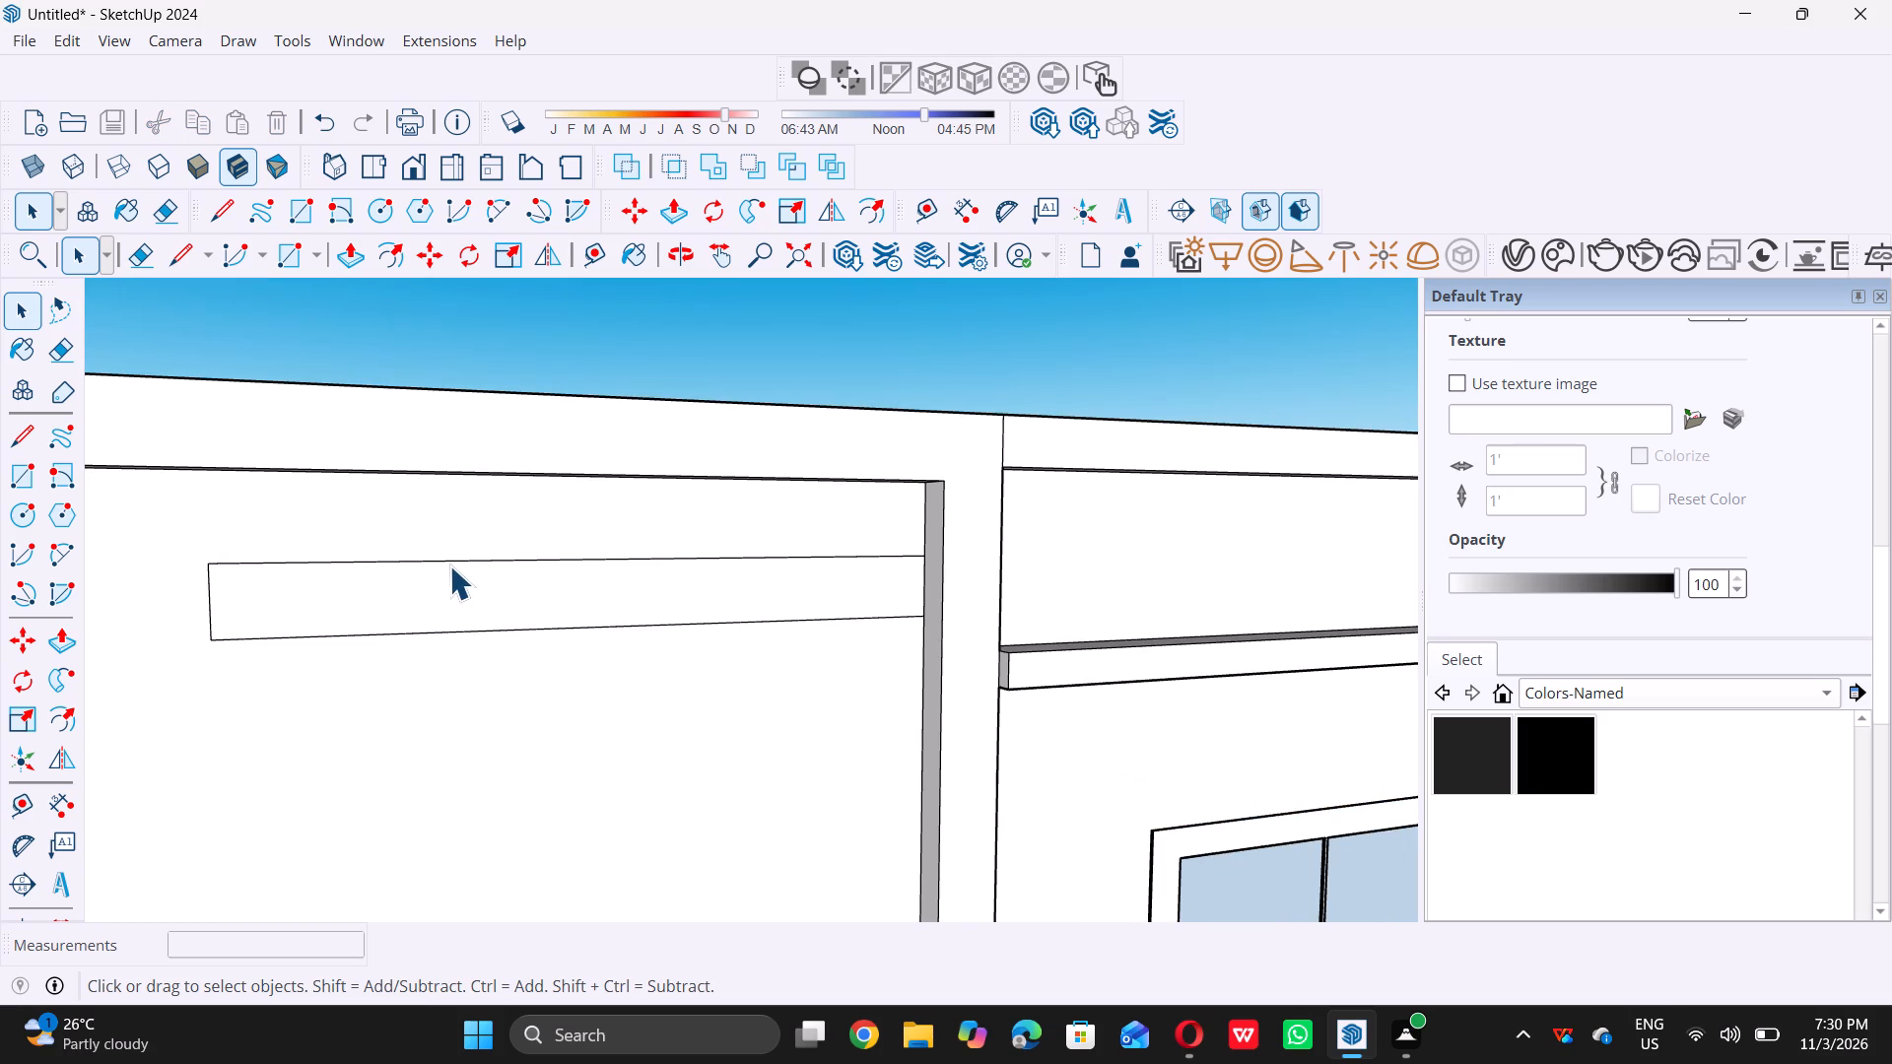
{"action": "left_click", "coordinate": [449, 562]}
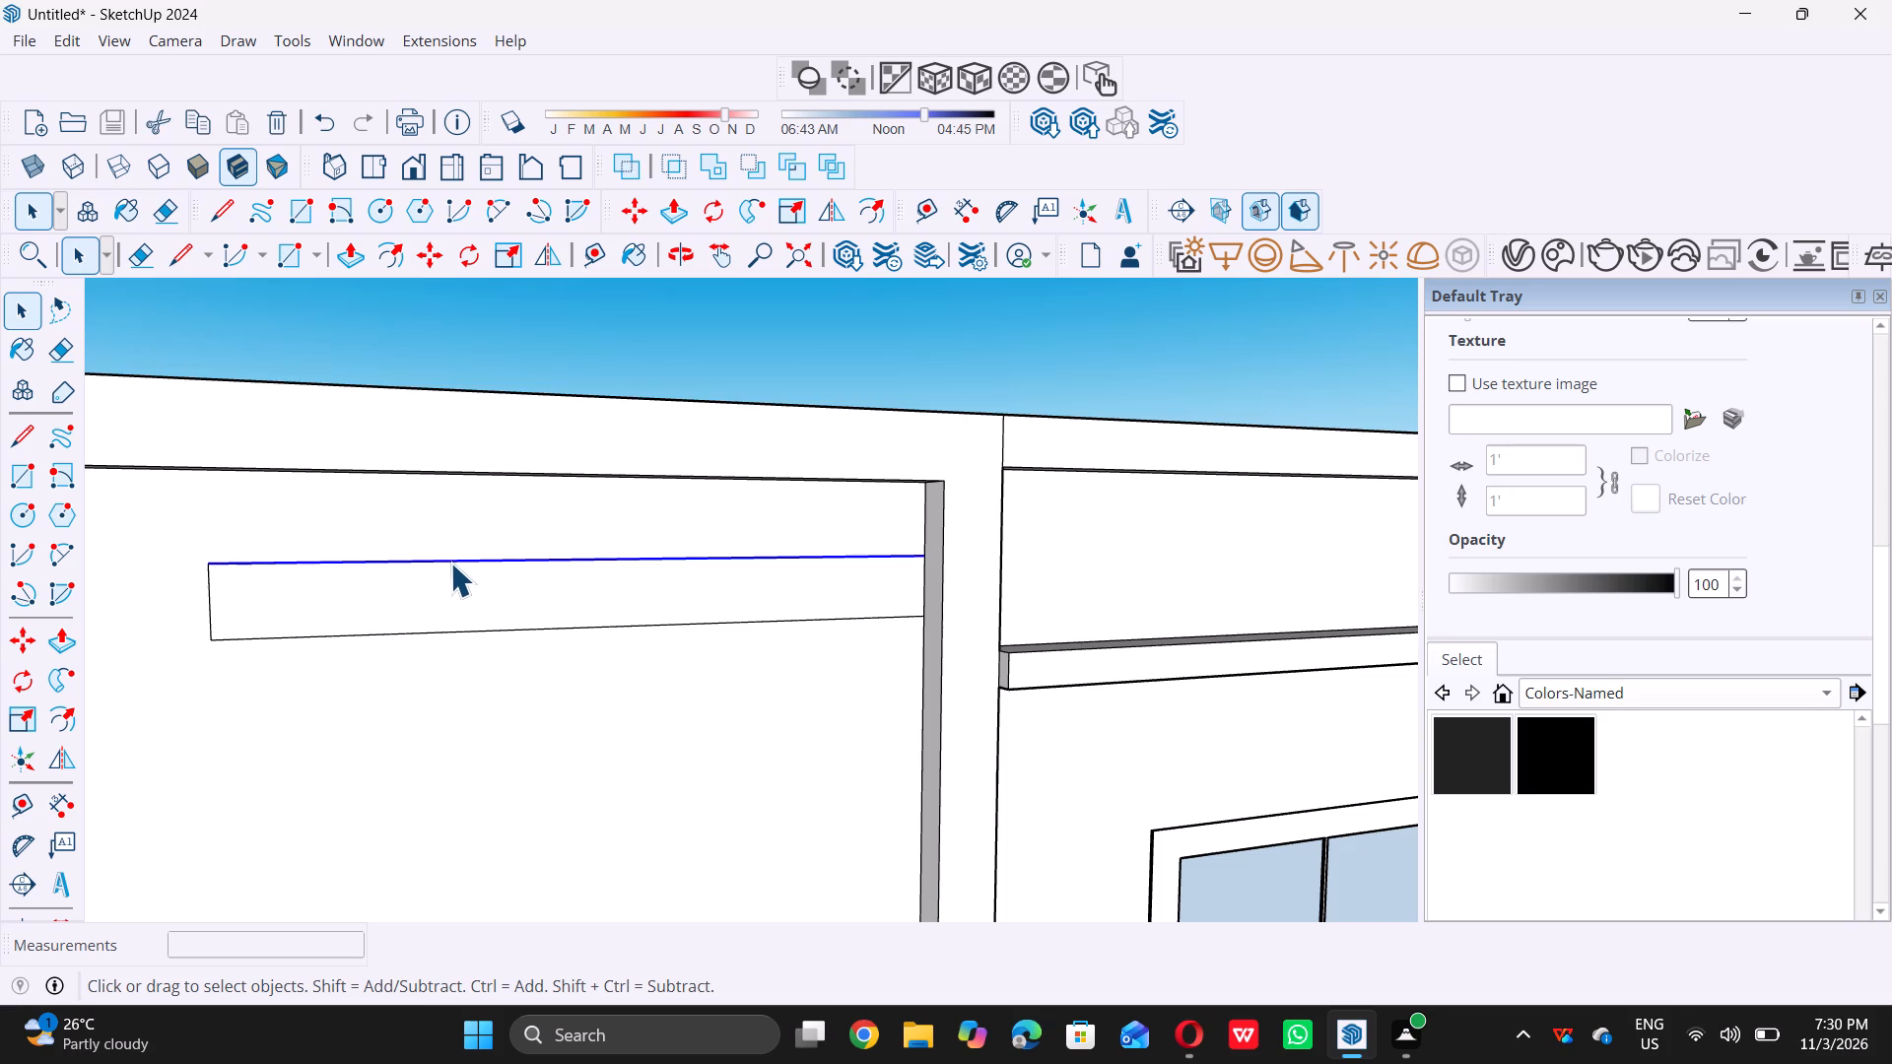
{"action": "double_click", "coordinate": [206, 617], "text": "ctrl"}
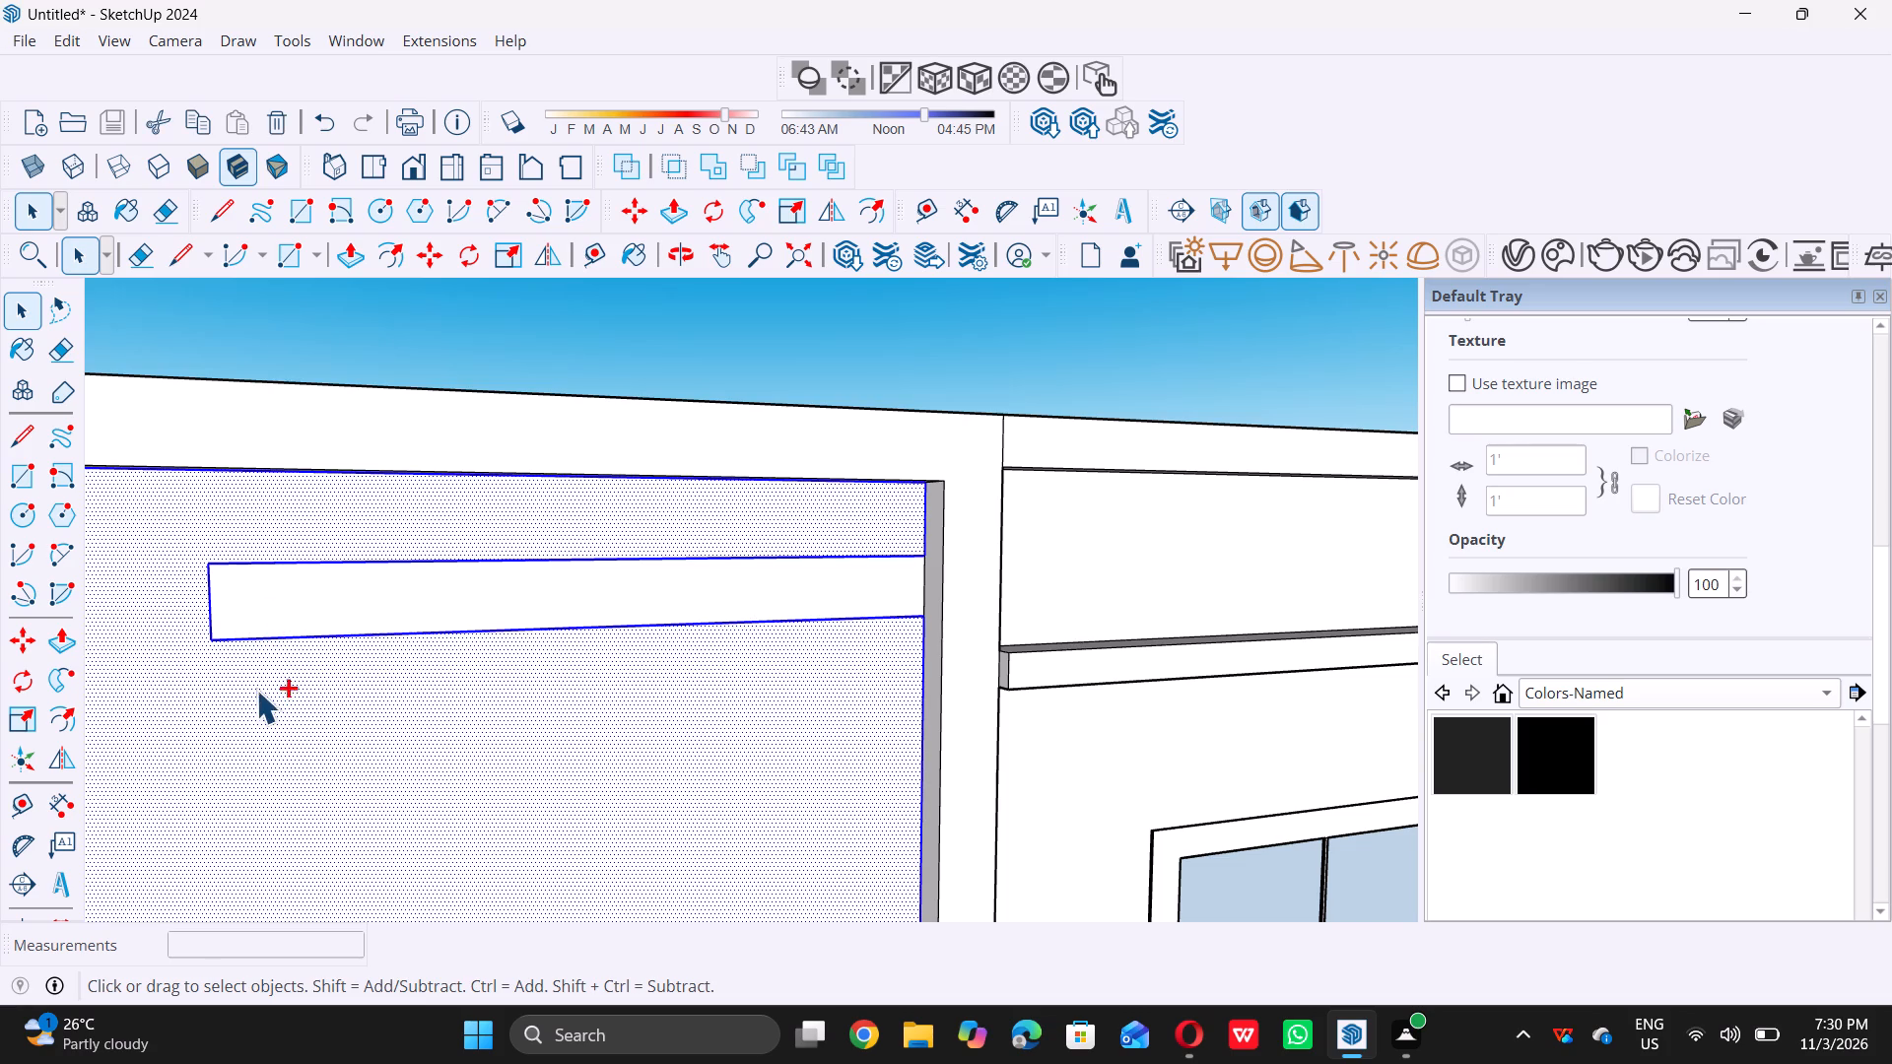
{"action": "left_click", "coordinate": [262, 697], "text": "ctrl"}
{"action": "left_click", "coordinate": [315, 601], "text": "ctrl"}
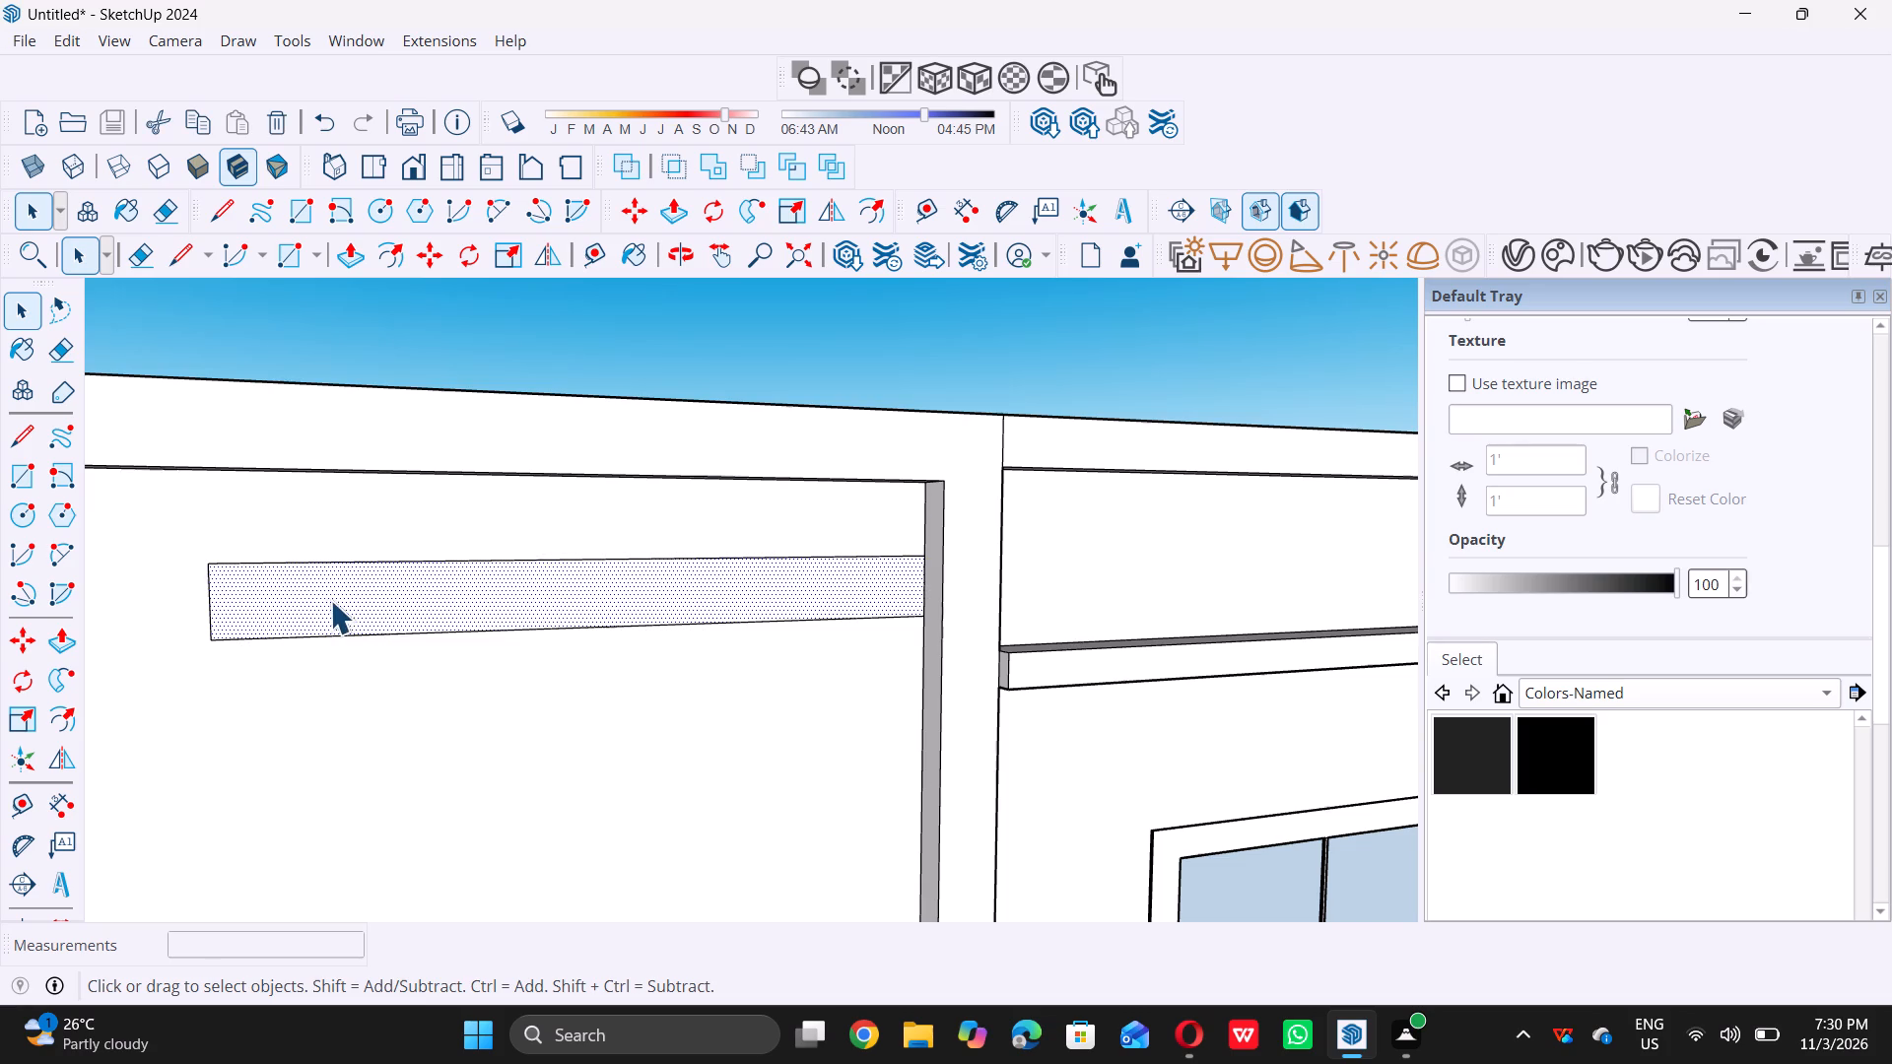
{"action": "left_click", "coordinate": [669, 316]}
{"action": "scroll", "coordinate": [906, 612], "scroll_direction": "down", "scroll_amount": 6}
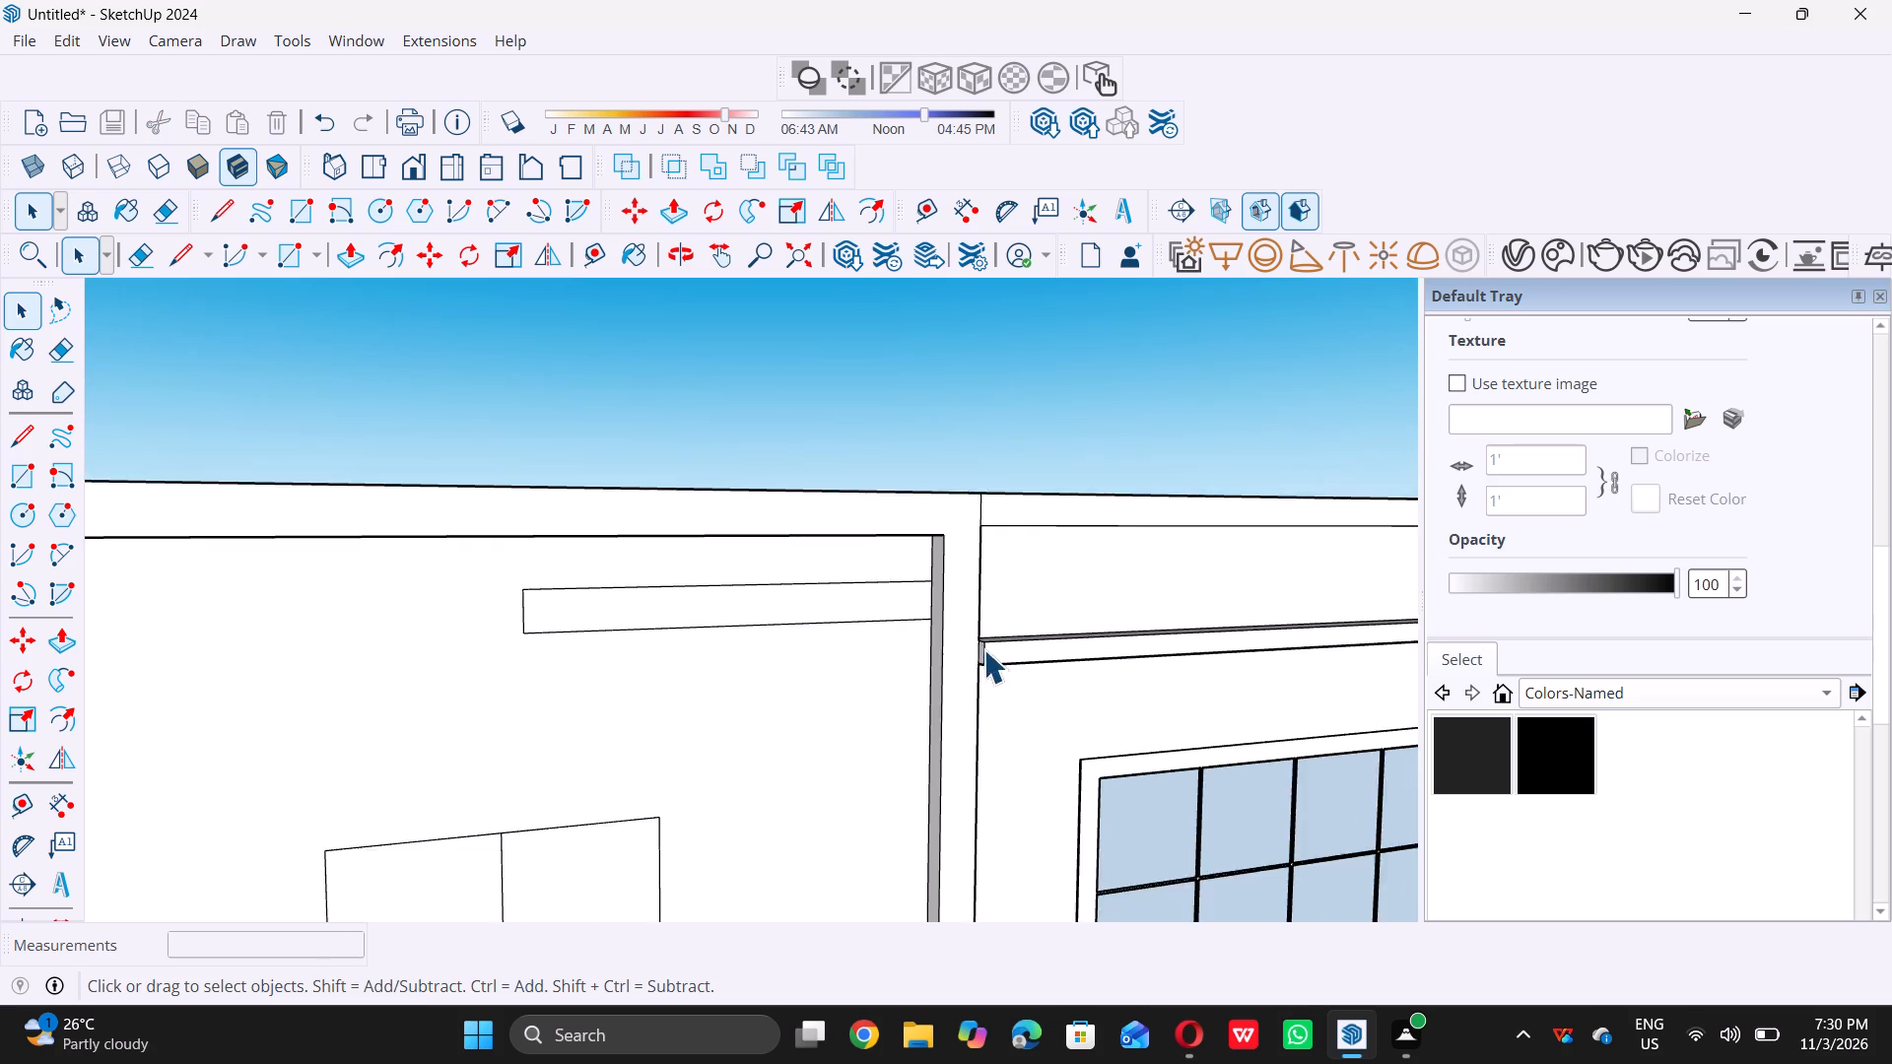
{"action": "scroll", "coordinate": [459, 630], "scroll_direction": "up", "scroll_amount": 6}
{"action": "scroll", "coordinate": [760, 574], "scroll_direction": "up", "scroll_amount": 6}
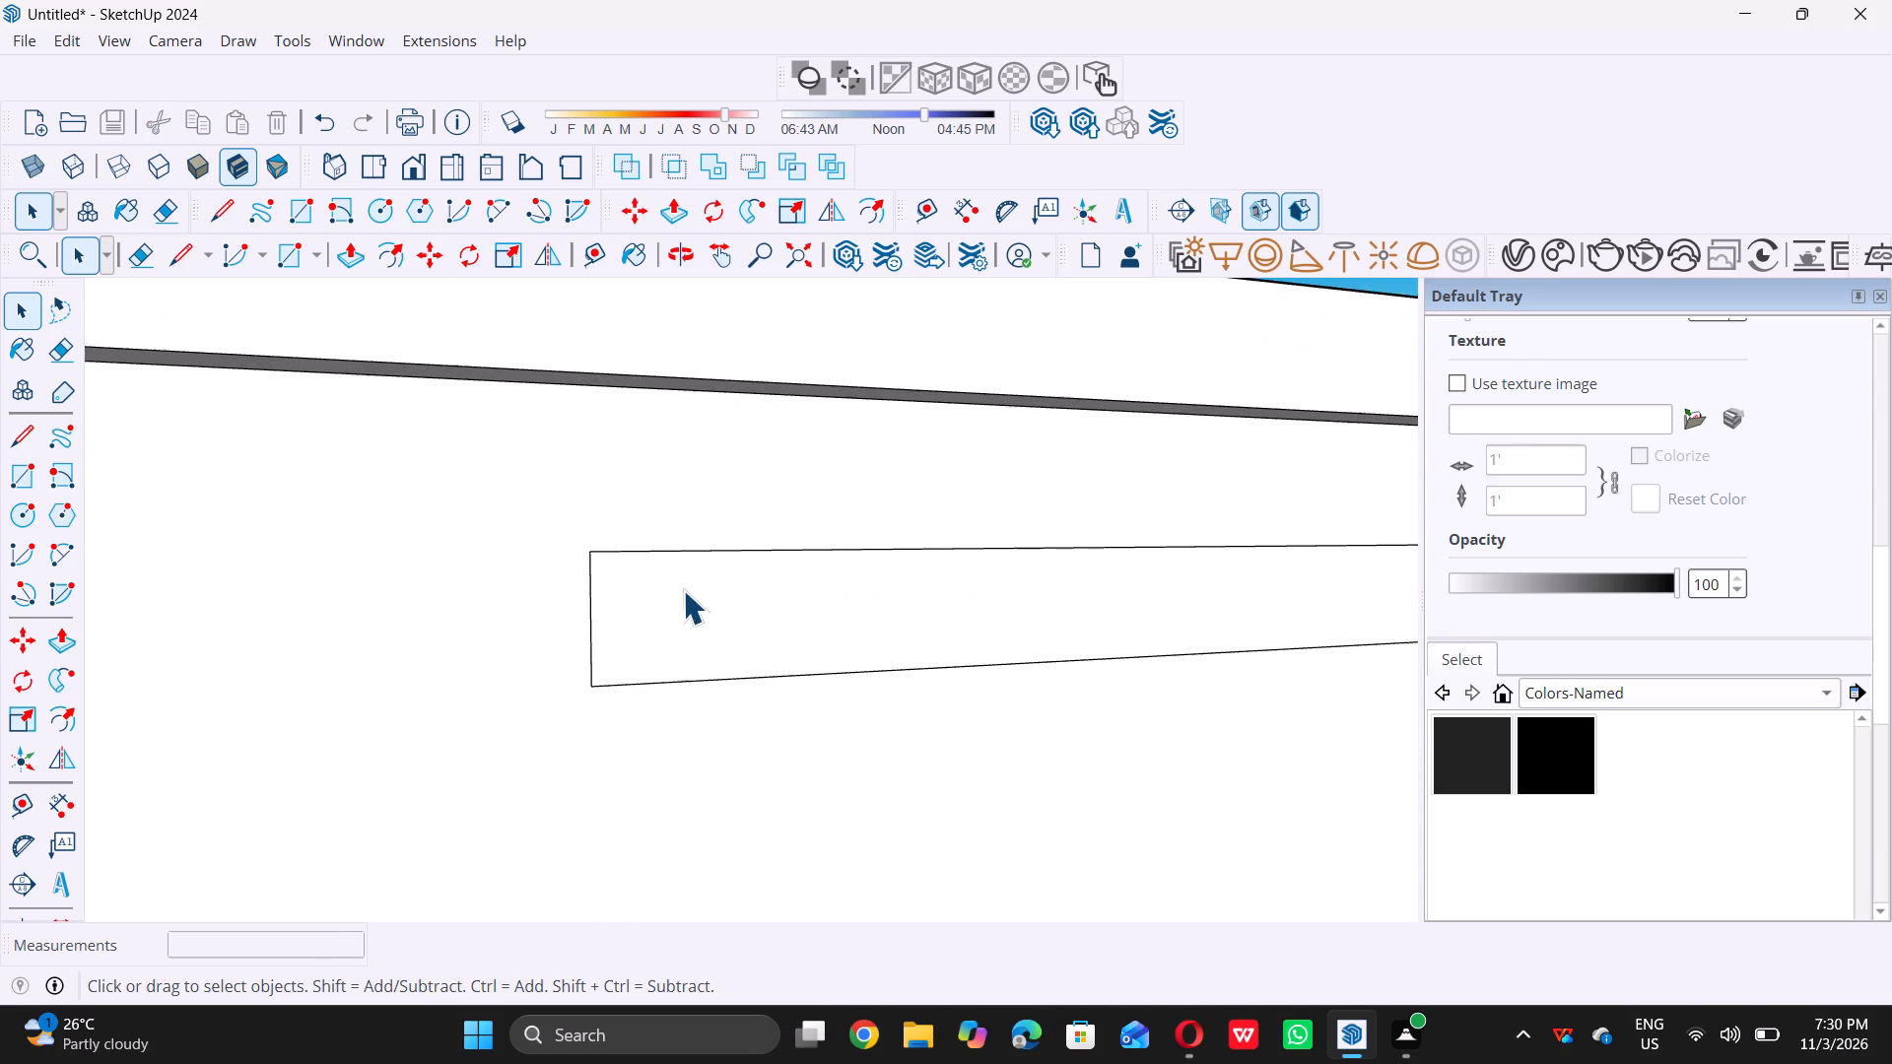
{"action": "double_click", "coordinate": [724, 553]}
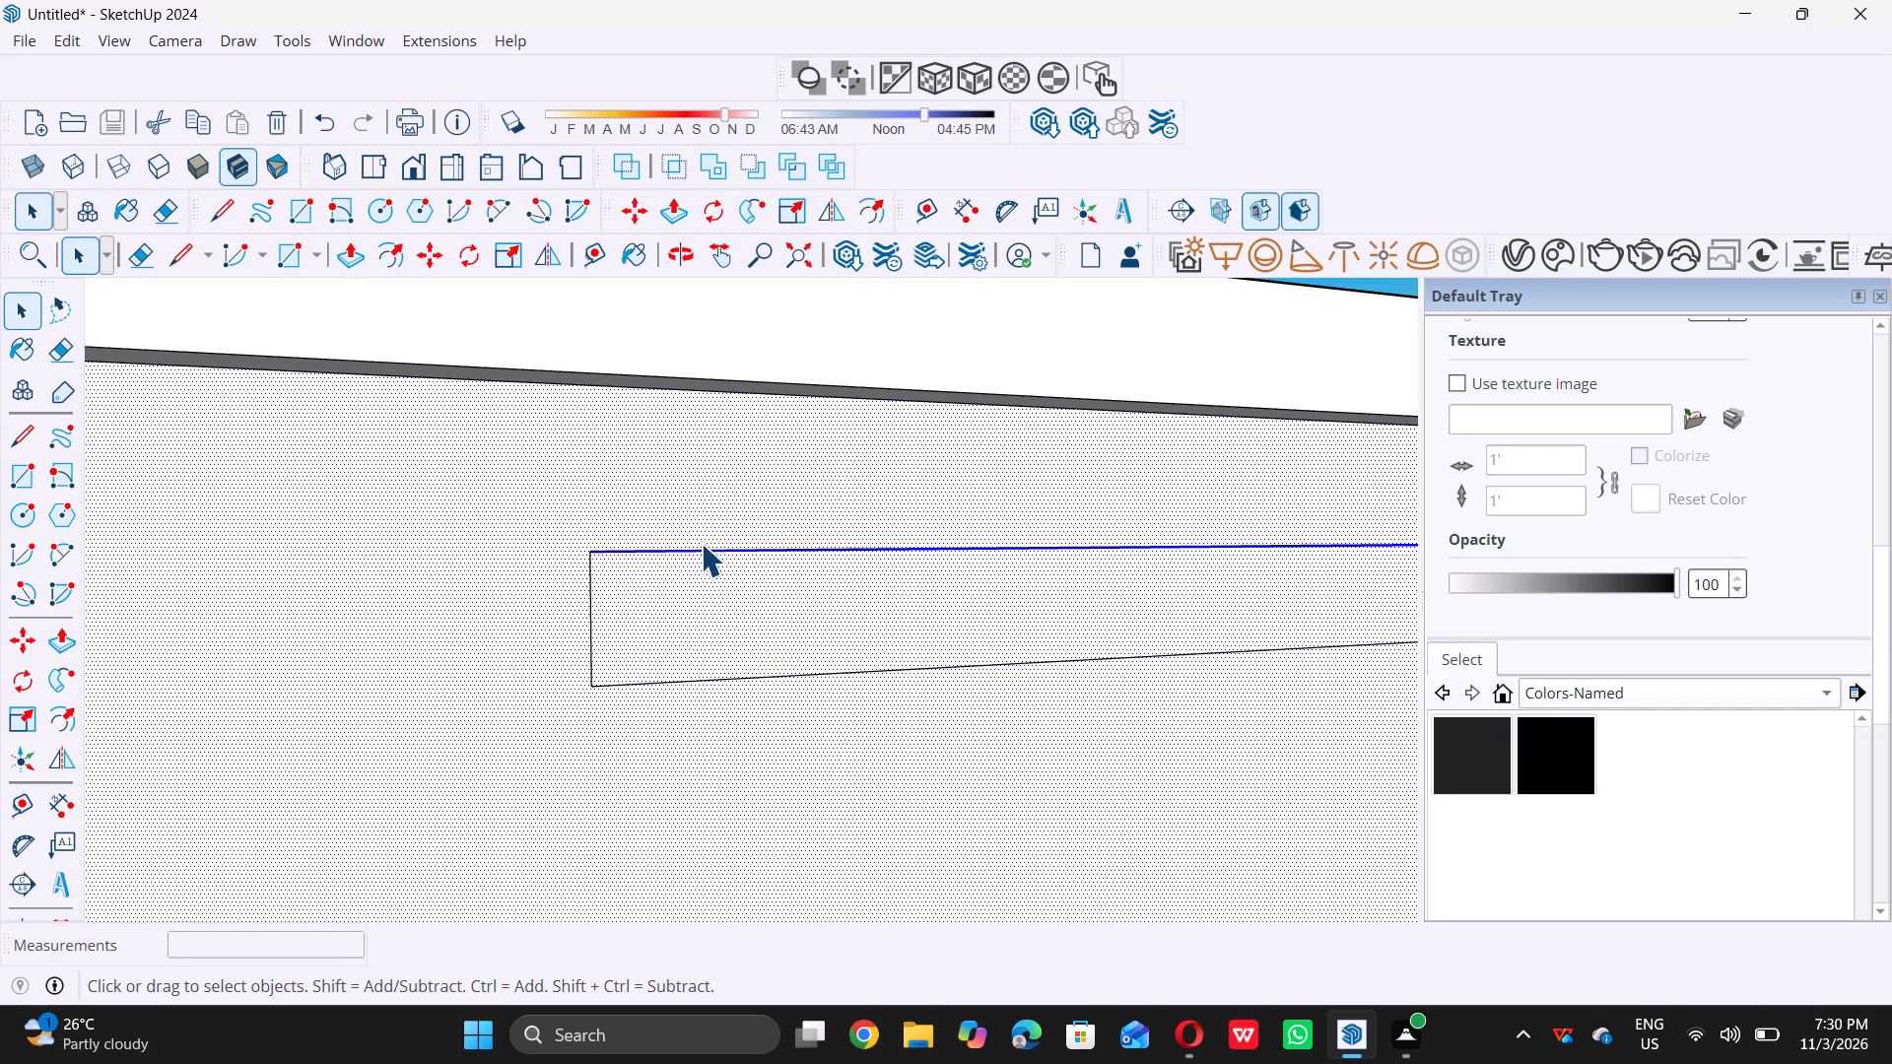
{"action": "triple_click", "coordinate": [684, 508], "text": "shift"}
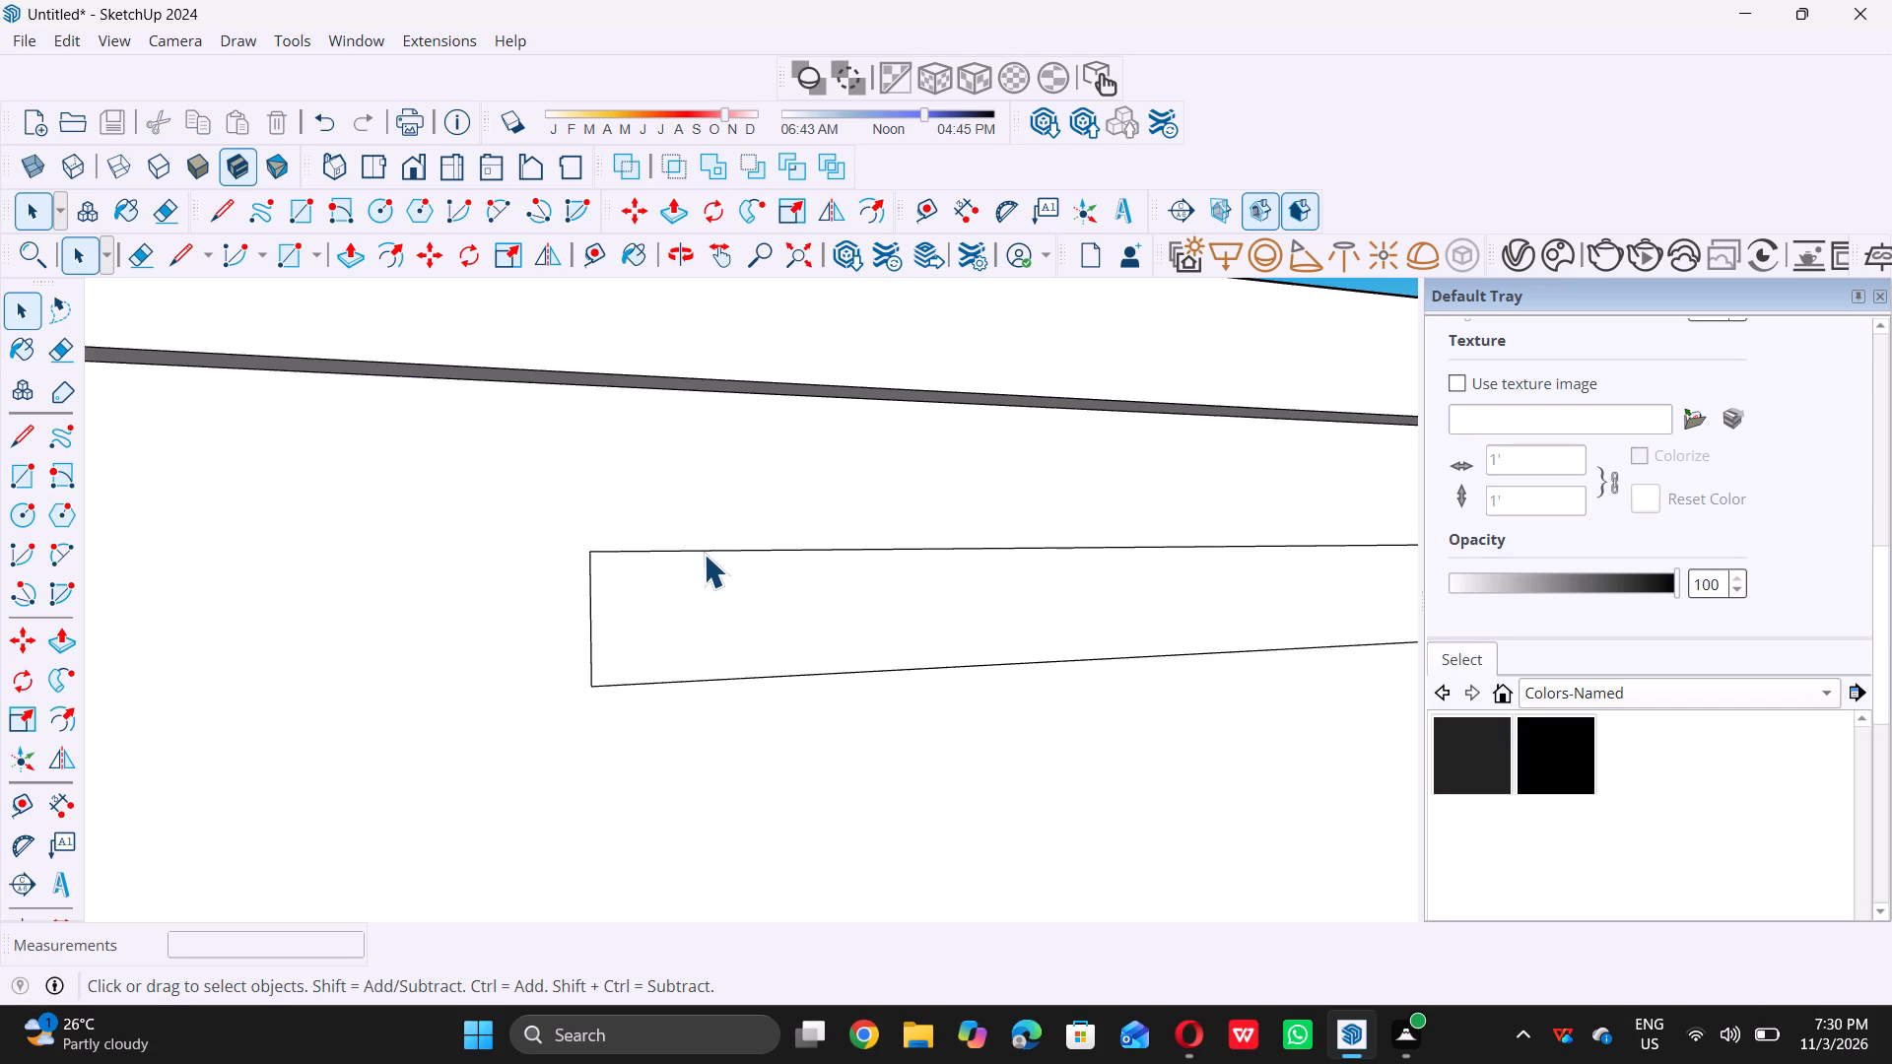
Copy the thin horizontal rectangle's three edges about 1' 9" straight down along the panel's side edge.
{"action": "left_click", "coordinate": [704, 554]}
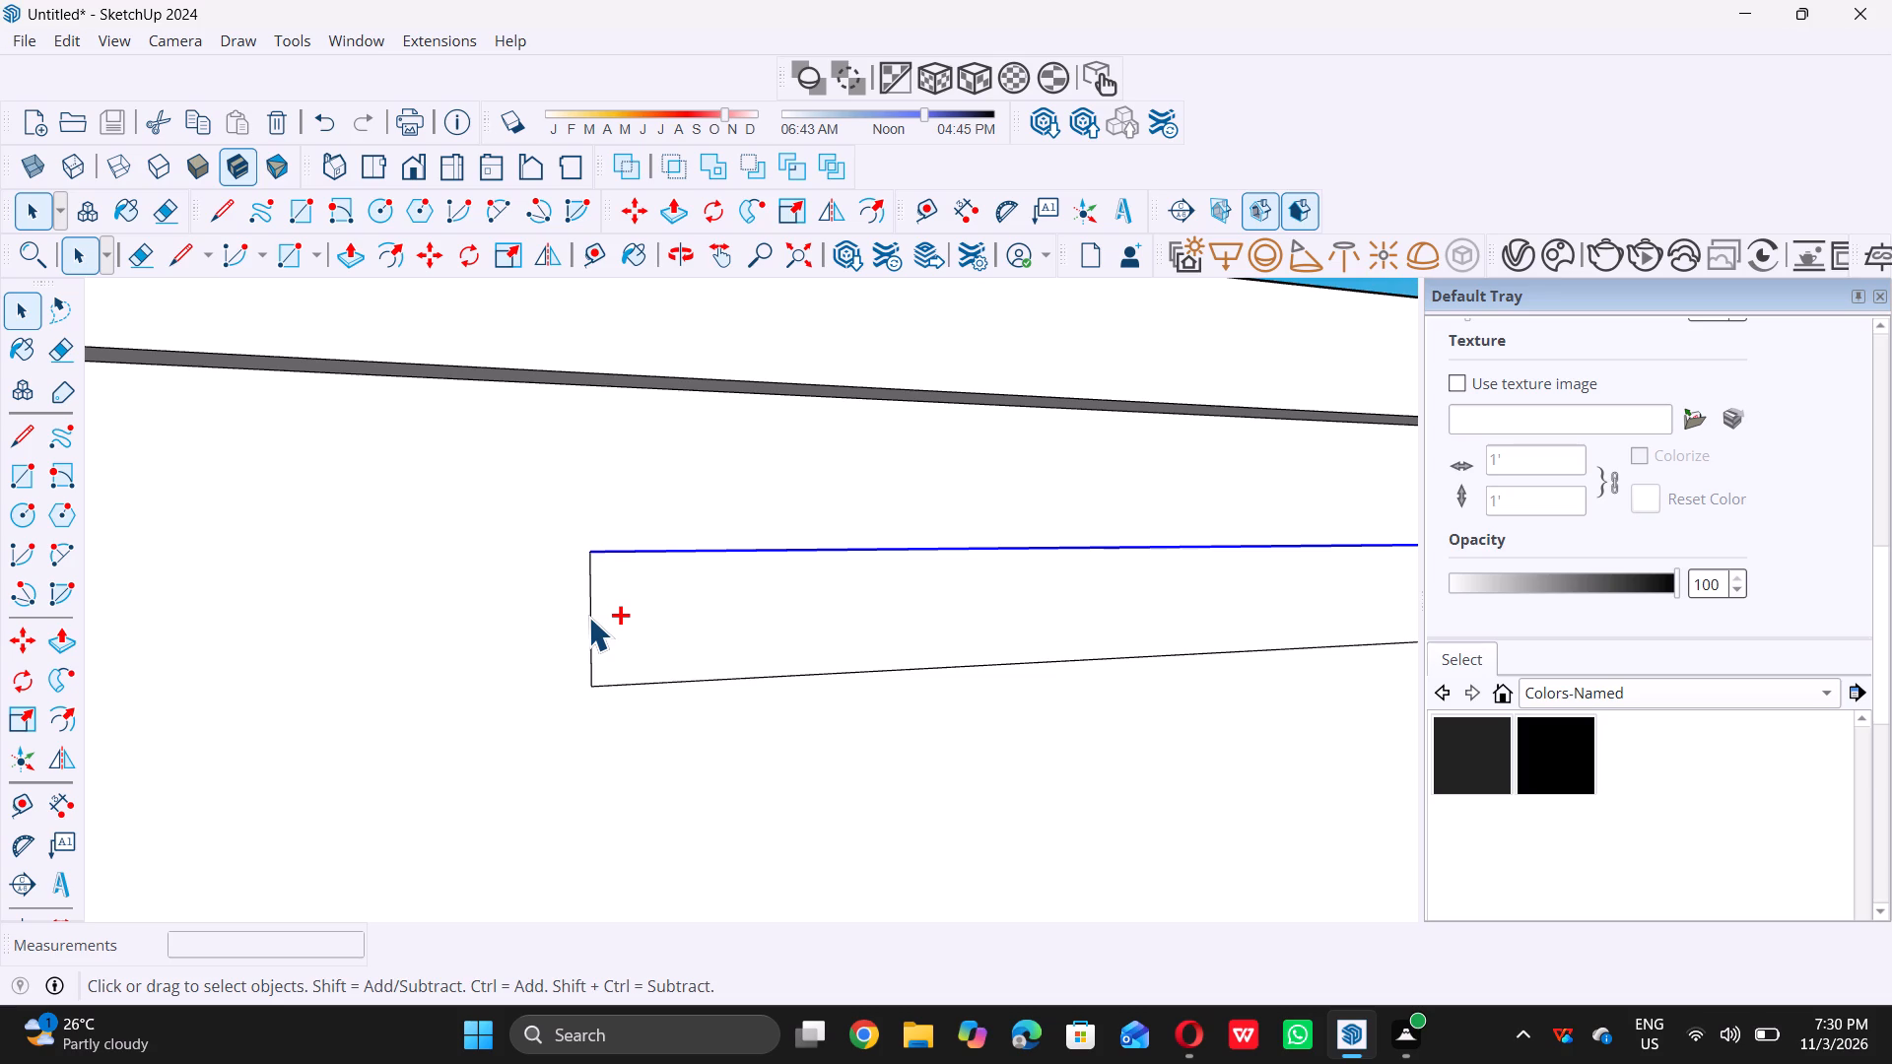
{"action": "left_click", "coordinate": [588, 617], "text": "ctrl"}
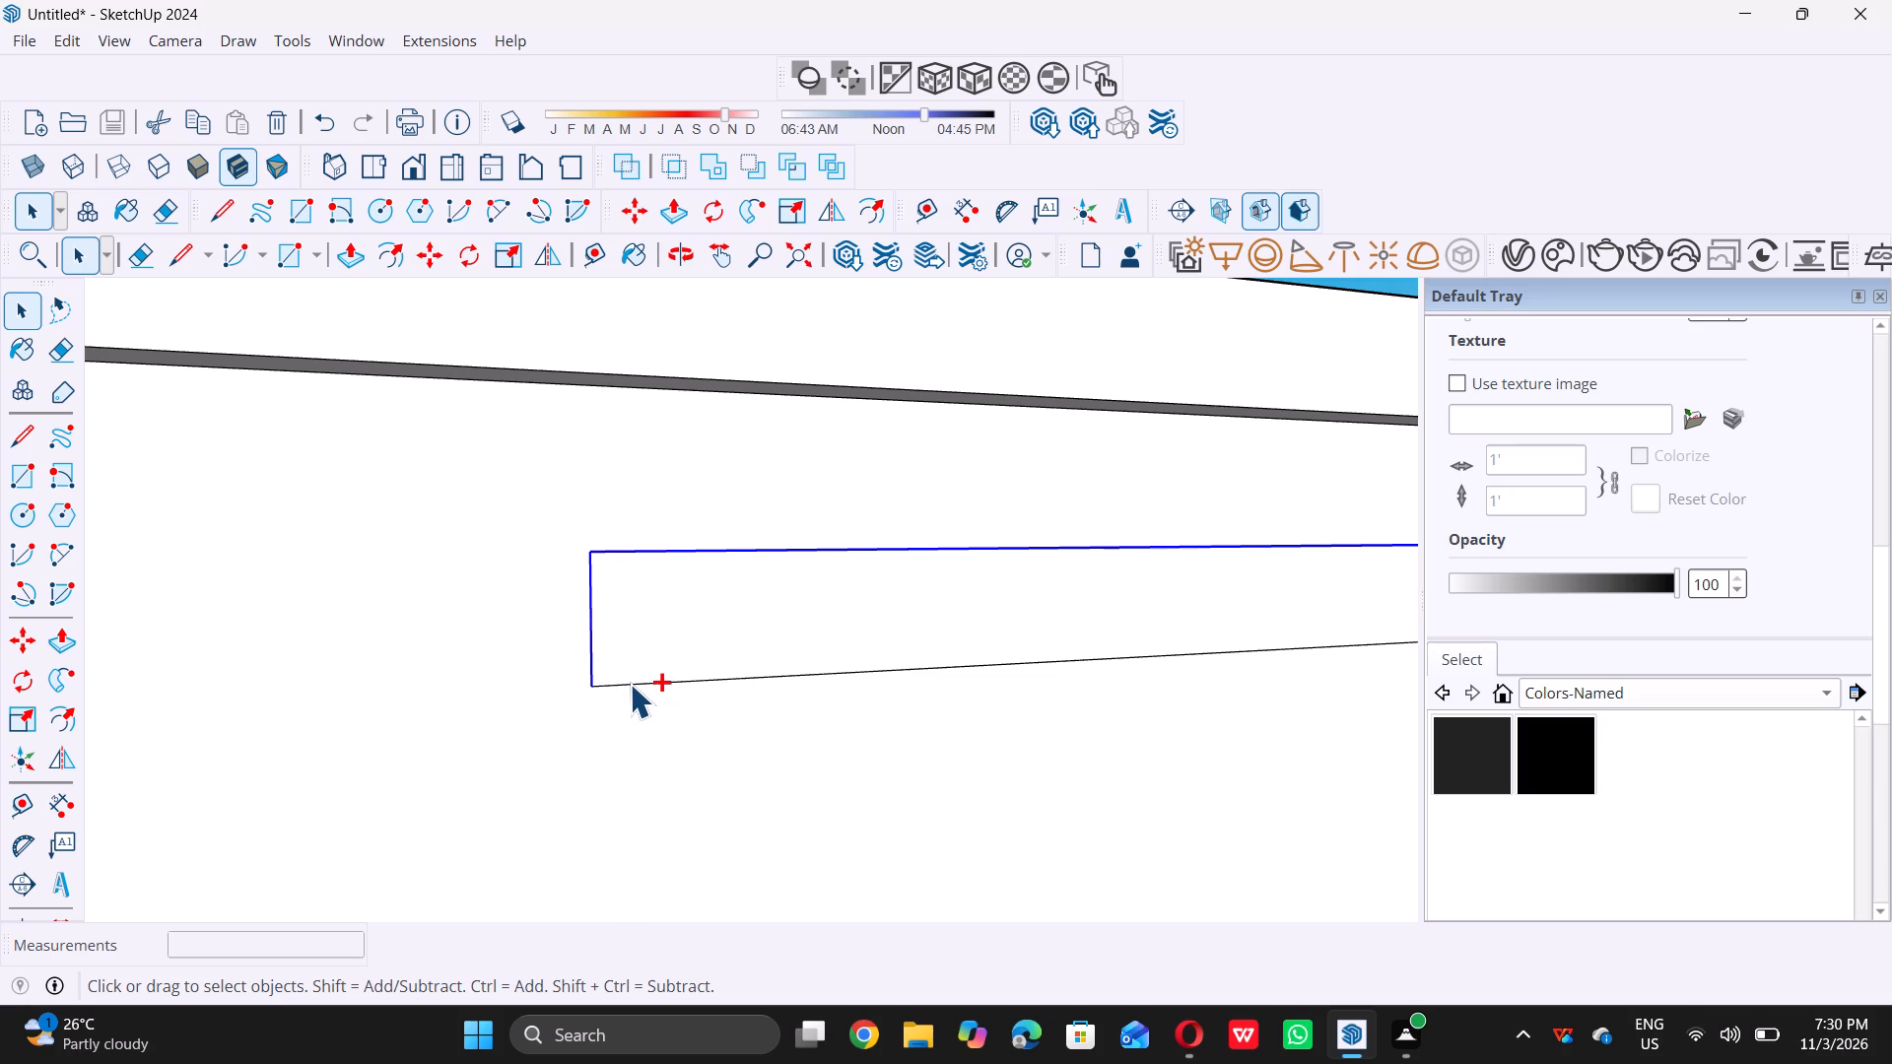
{"action": "left_click", "coordinate": [630, 684], "text": "ctrl"}
{"action": "scroll", "coordinate": [528, 667], "scroll_direction": "down", "scroll_amount": 6, "text": "ctrl"}
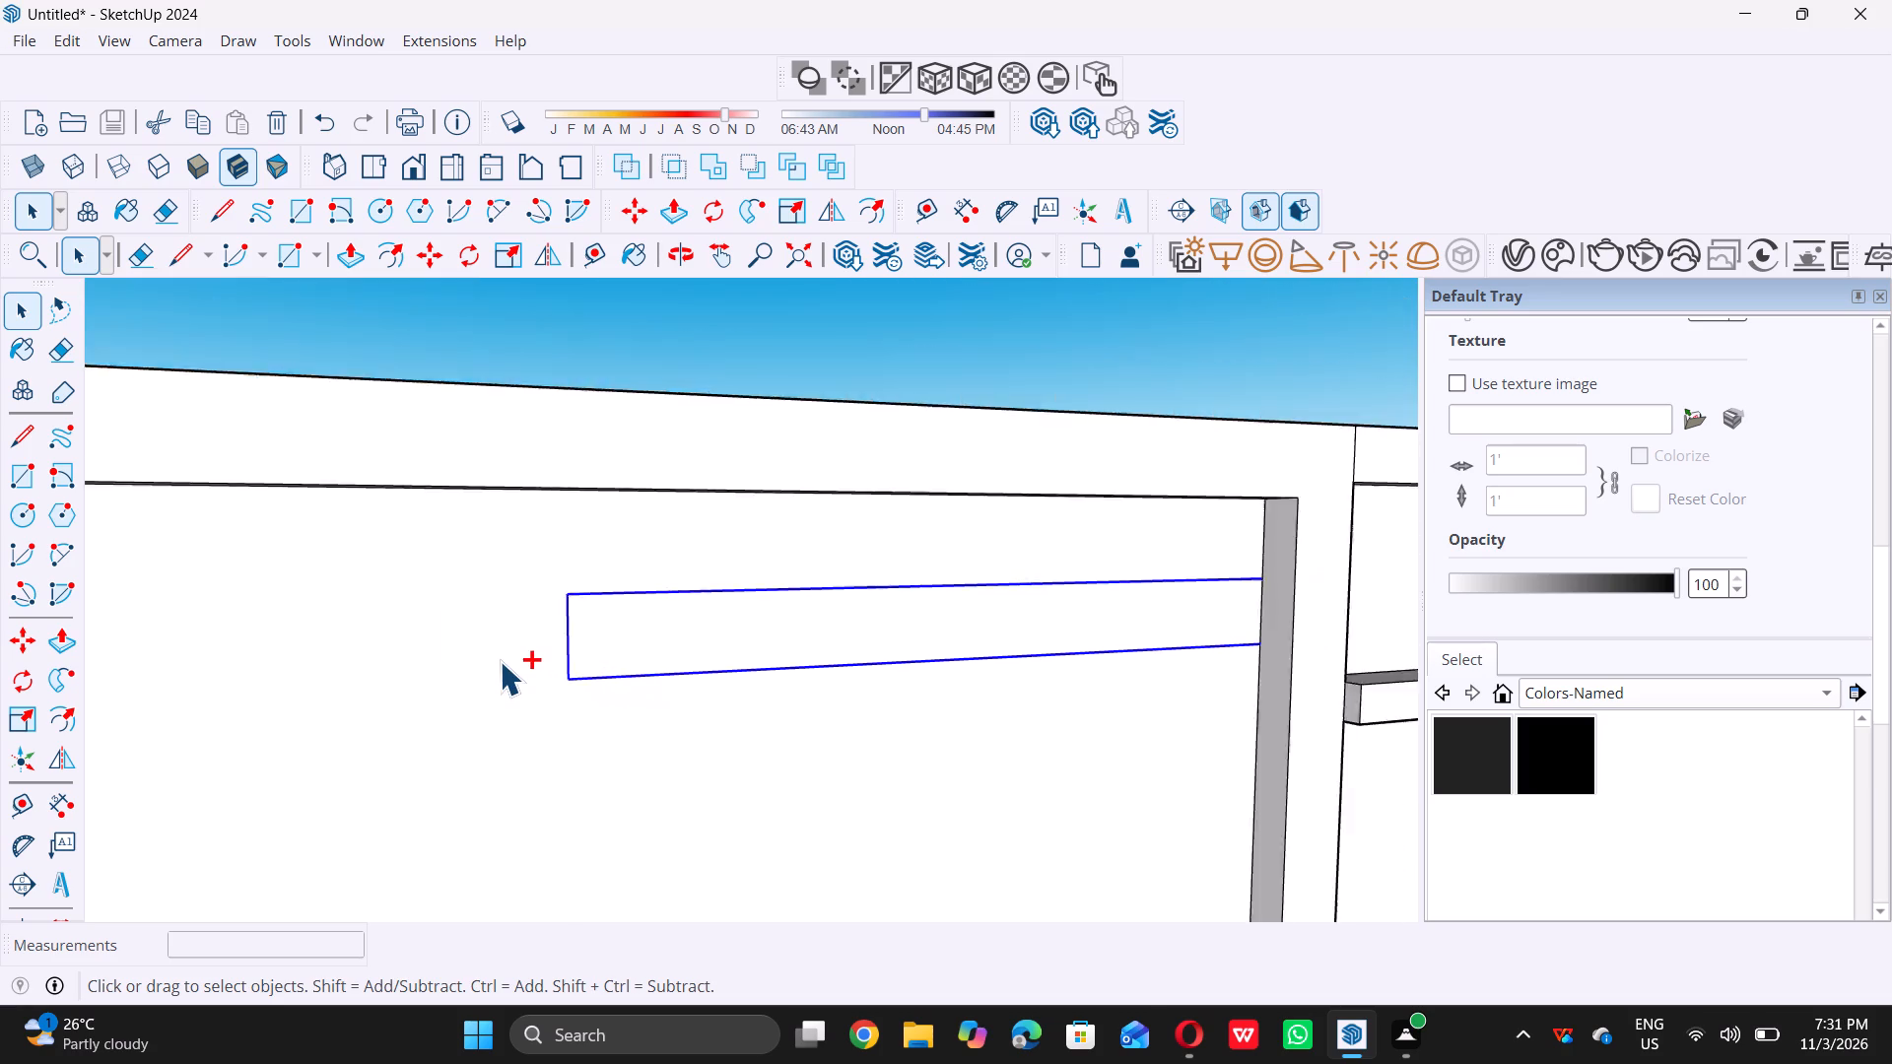
{"action": "scroll", "coordinate": [500, 661], "scroll_direction": "down", "scroll_amount": 5, "text": "ctrl"}
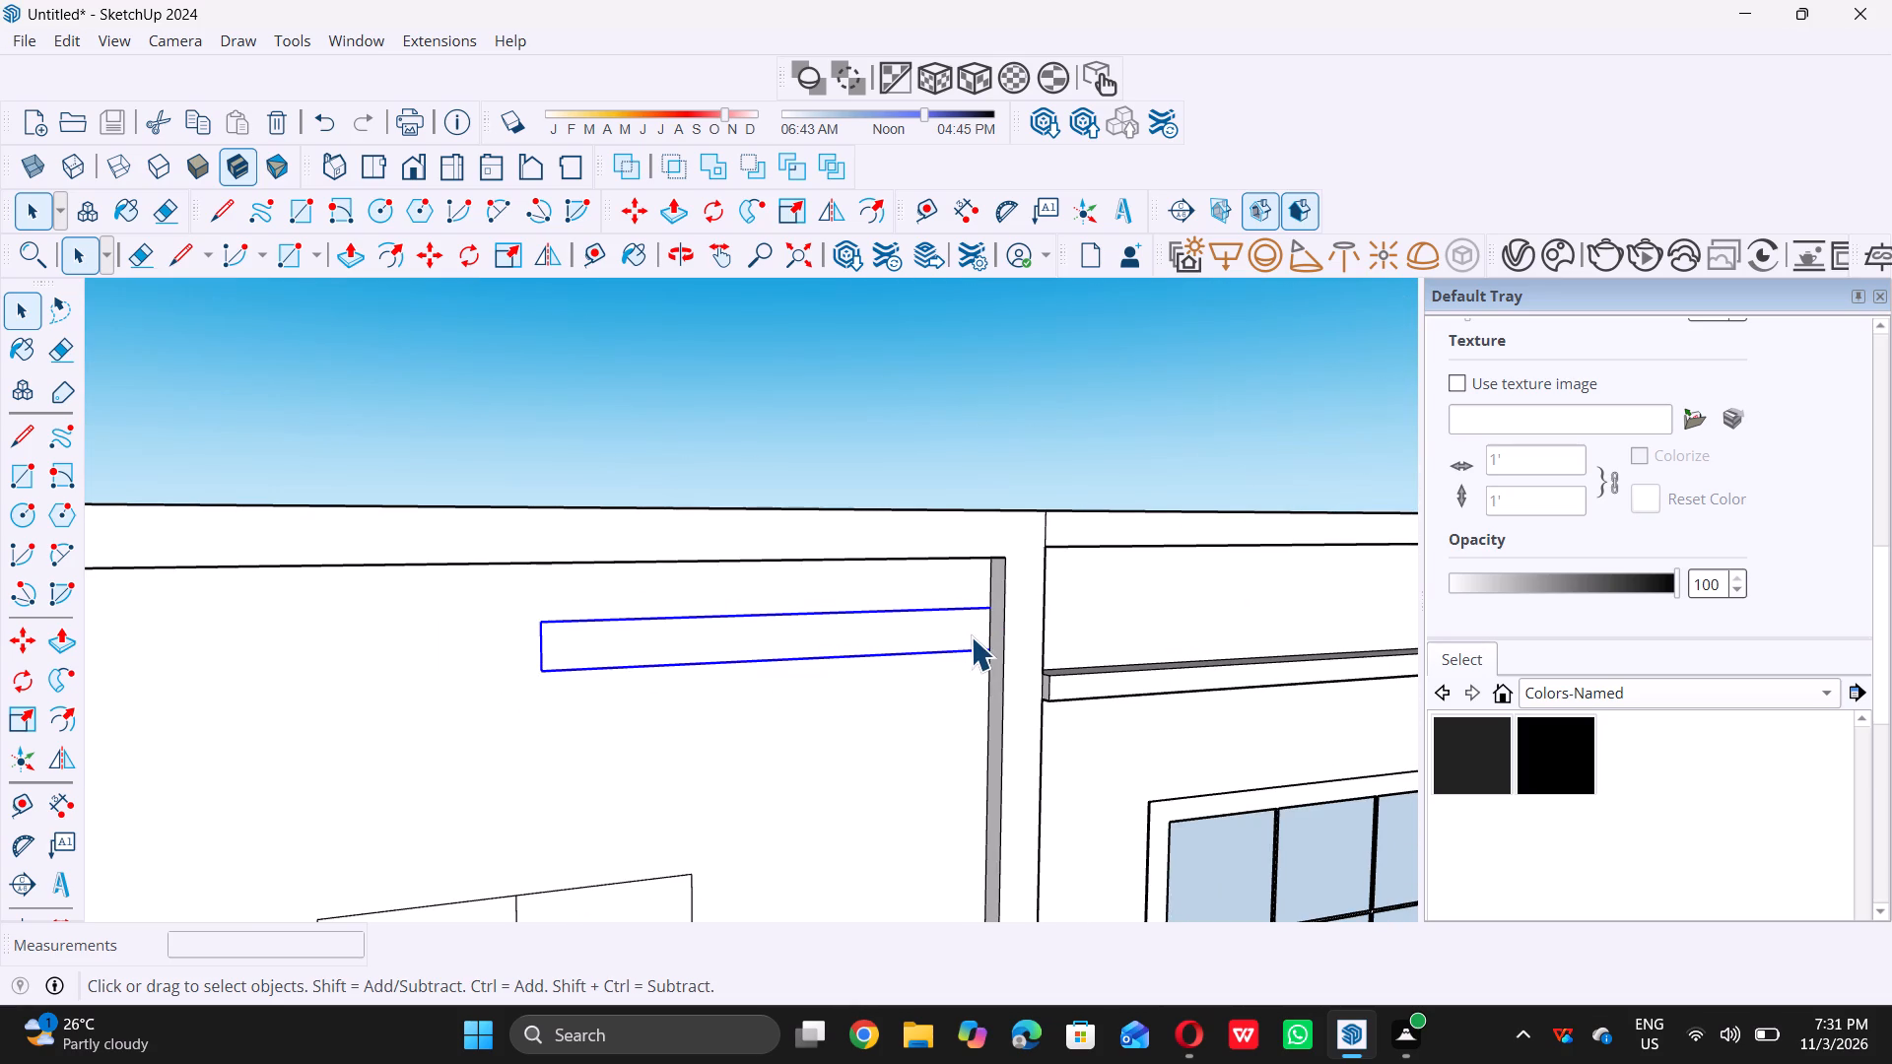
{"action": "key", "text": "m"}
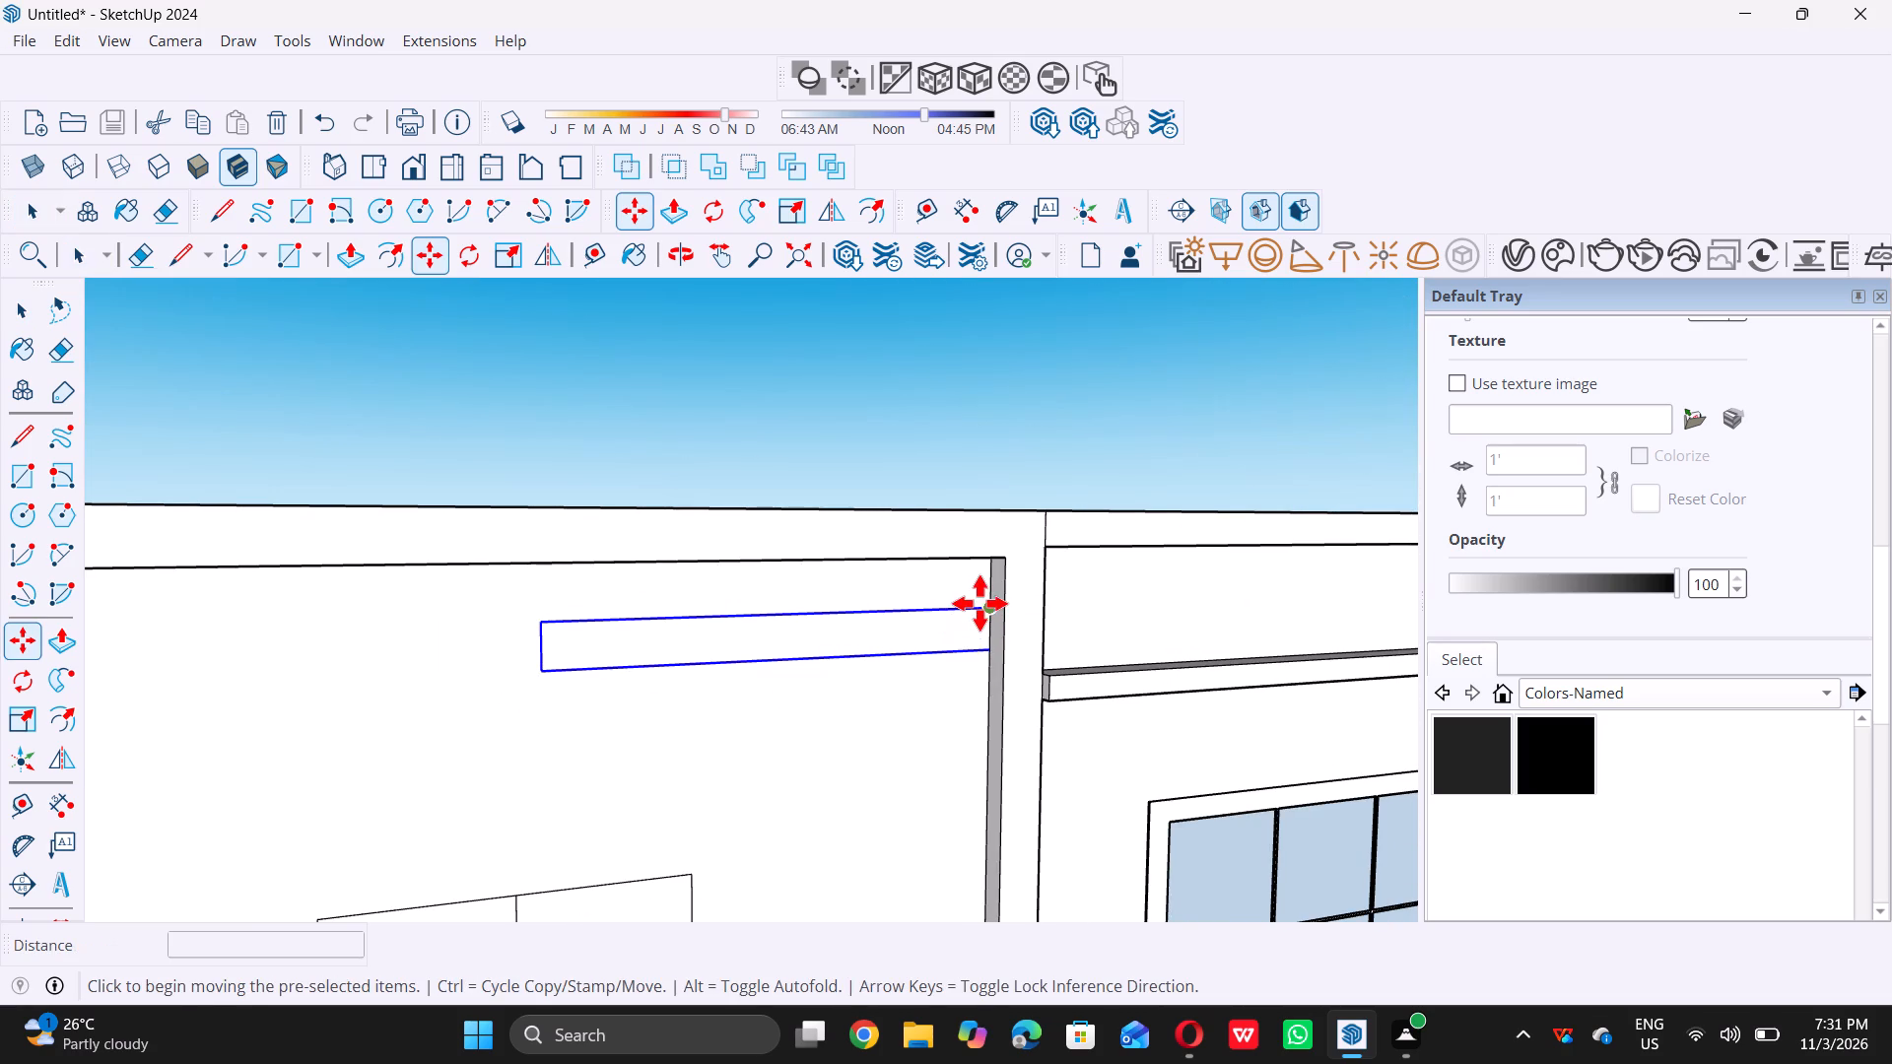
{"action": "scroll", "coordinate": [980, 603], "scroll_direction": "up", "scroll_amount": 8}
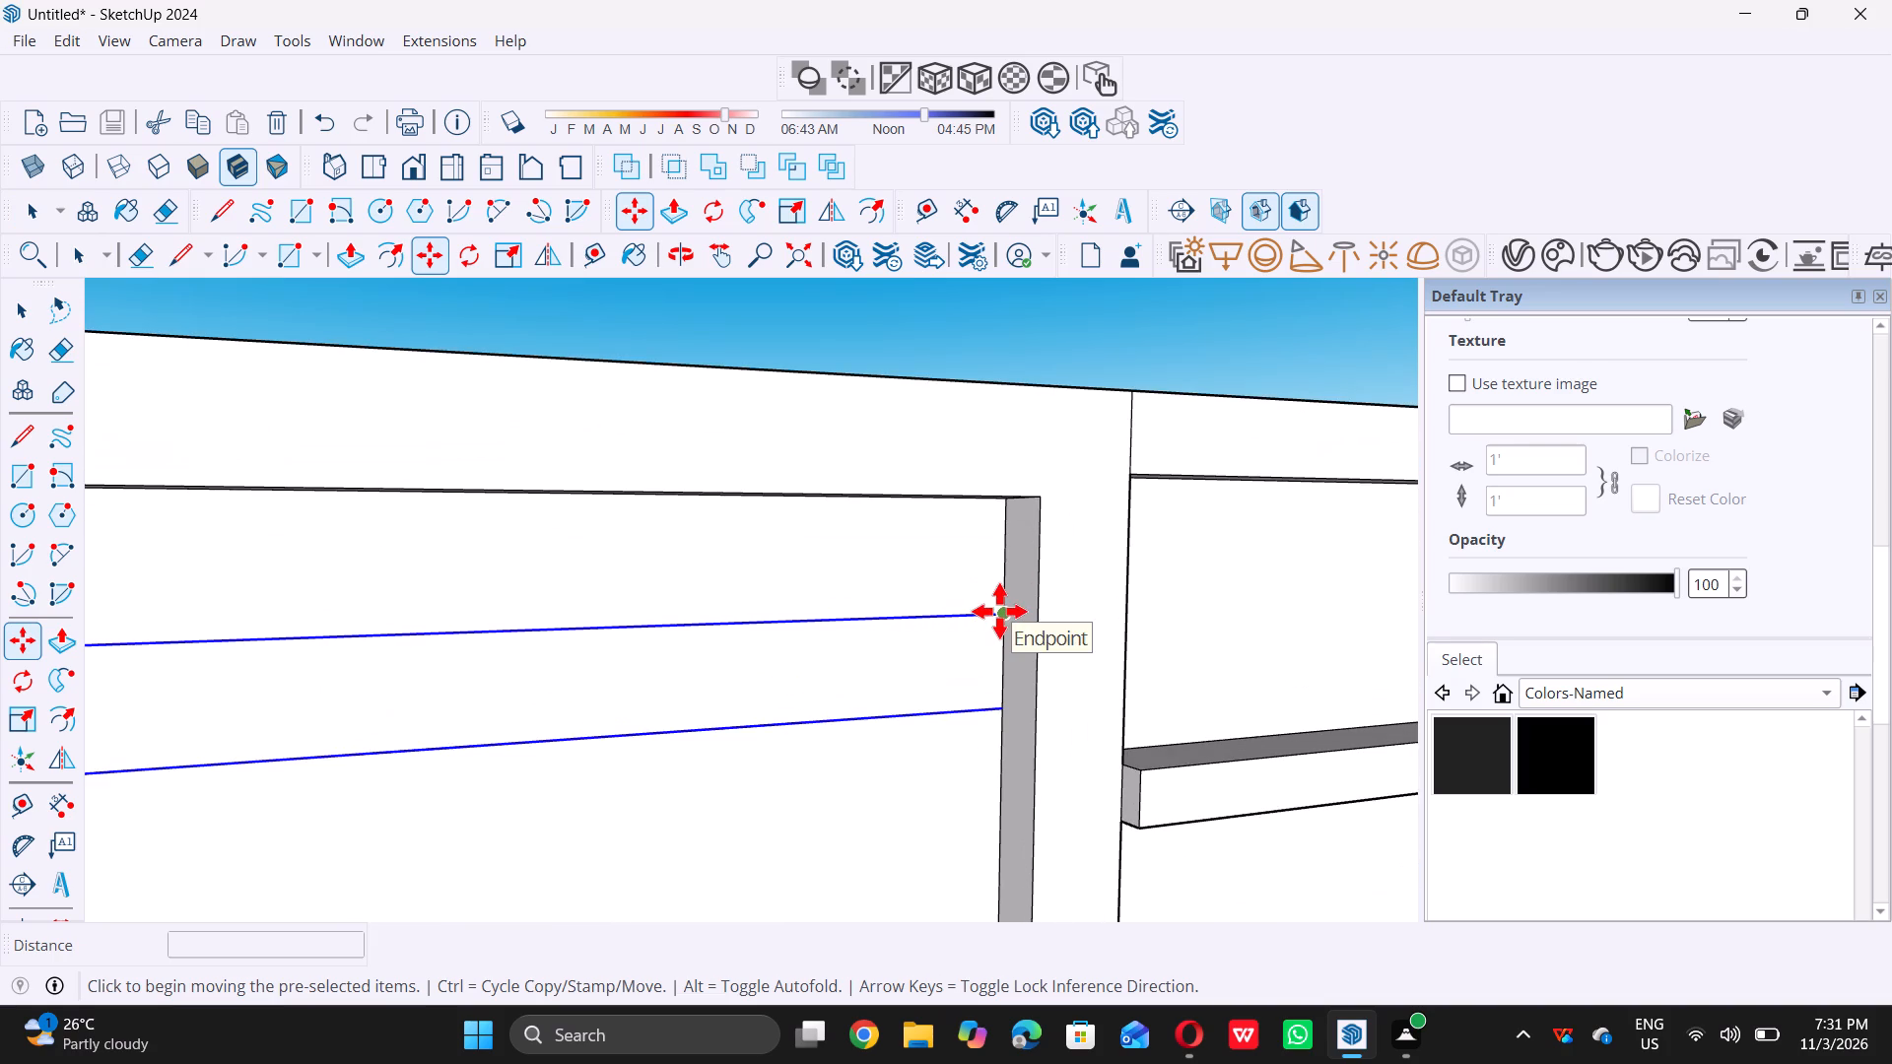
{"action": "triple_click", "coordinate": [1000, 611]}
{"action": "scroll", "coordinate": [999, 612], "scroll_direction": "down", "scroll_amount": 8}
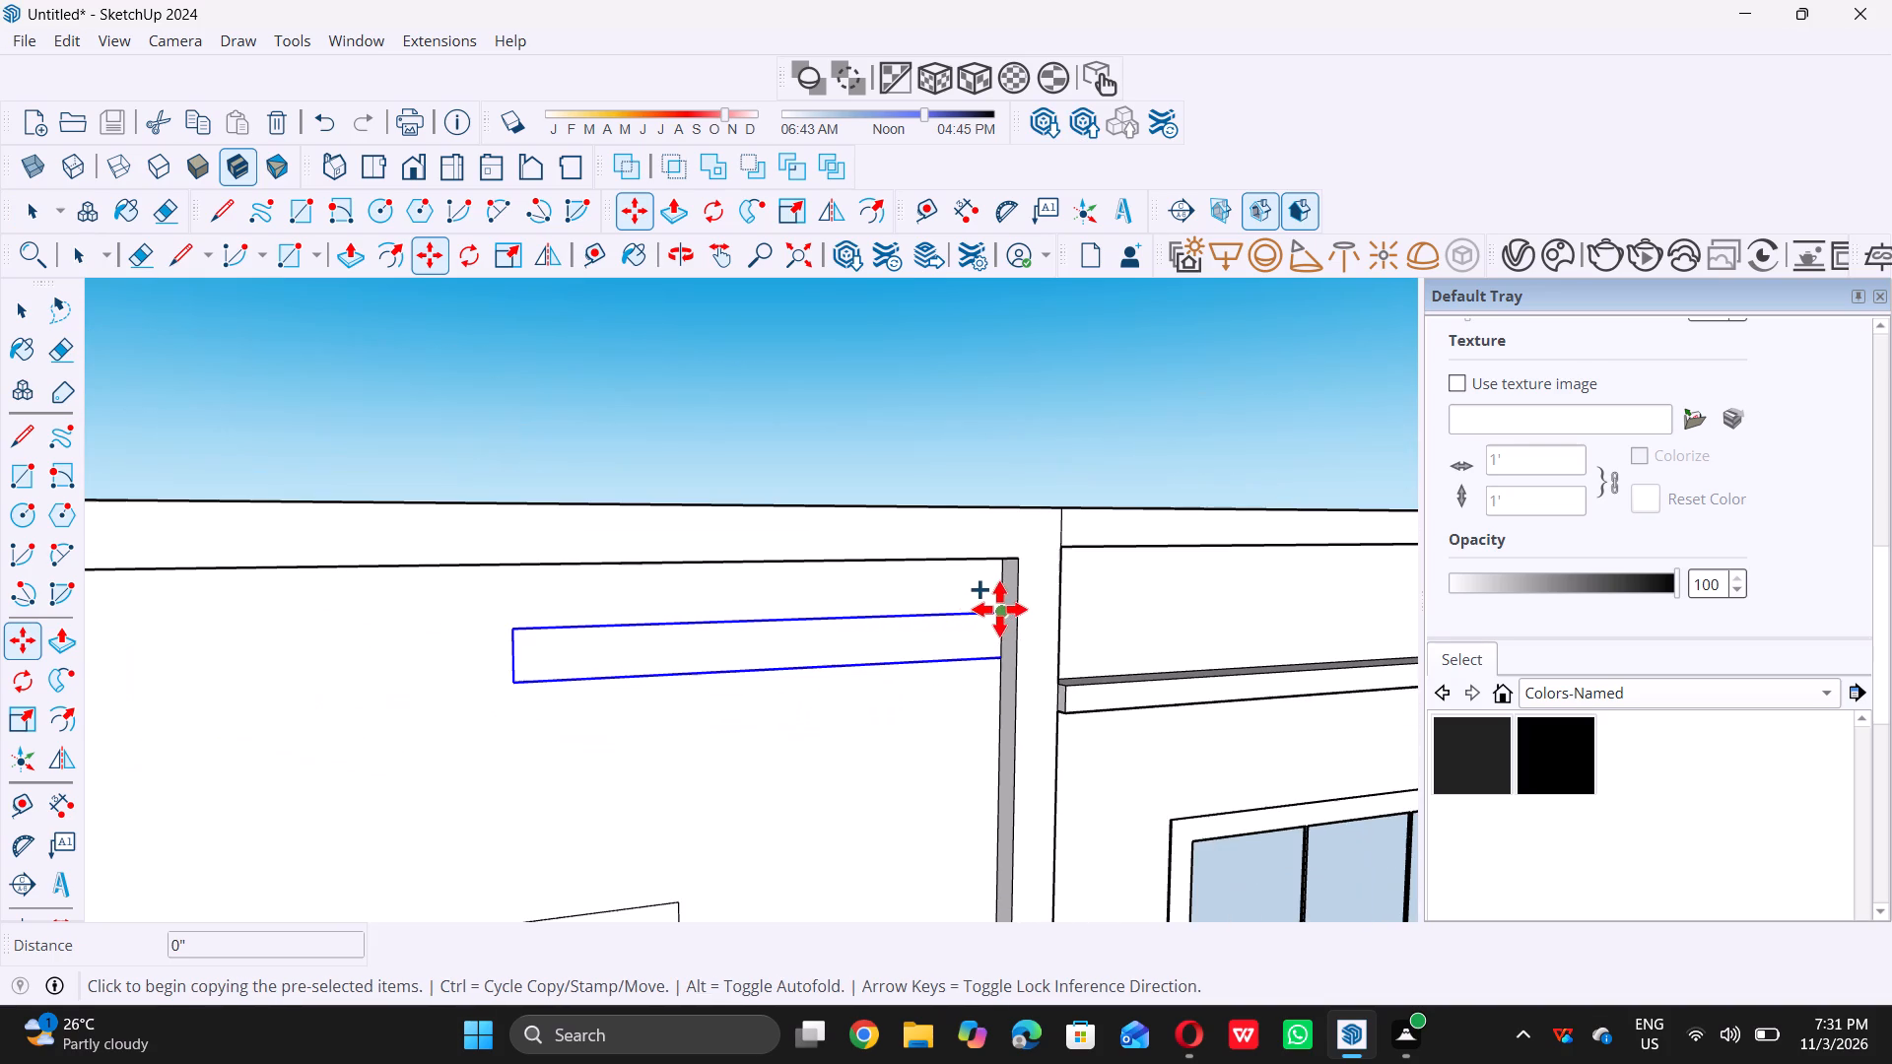
{"action": "left_click", "coordinate": [999, 612]}
{"action": "middle_click", "coordinate": [999, 612]}
{"action": "left_click", "coordinate": [999, 612]}
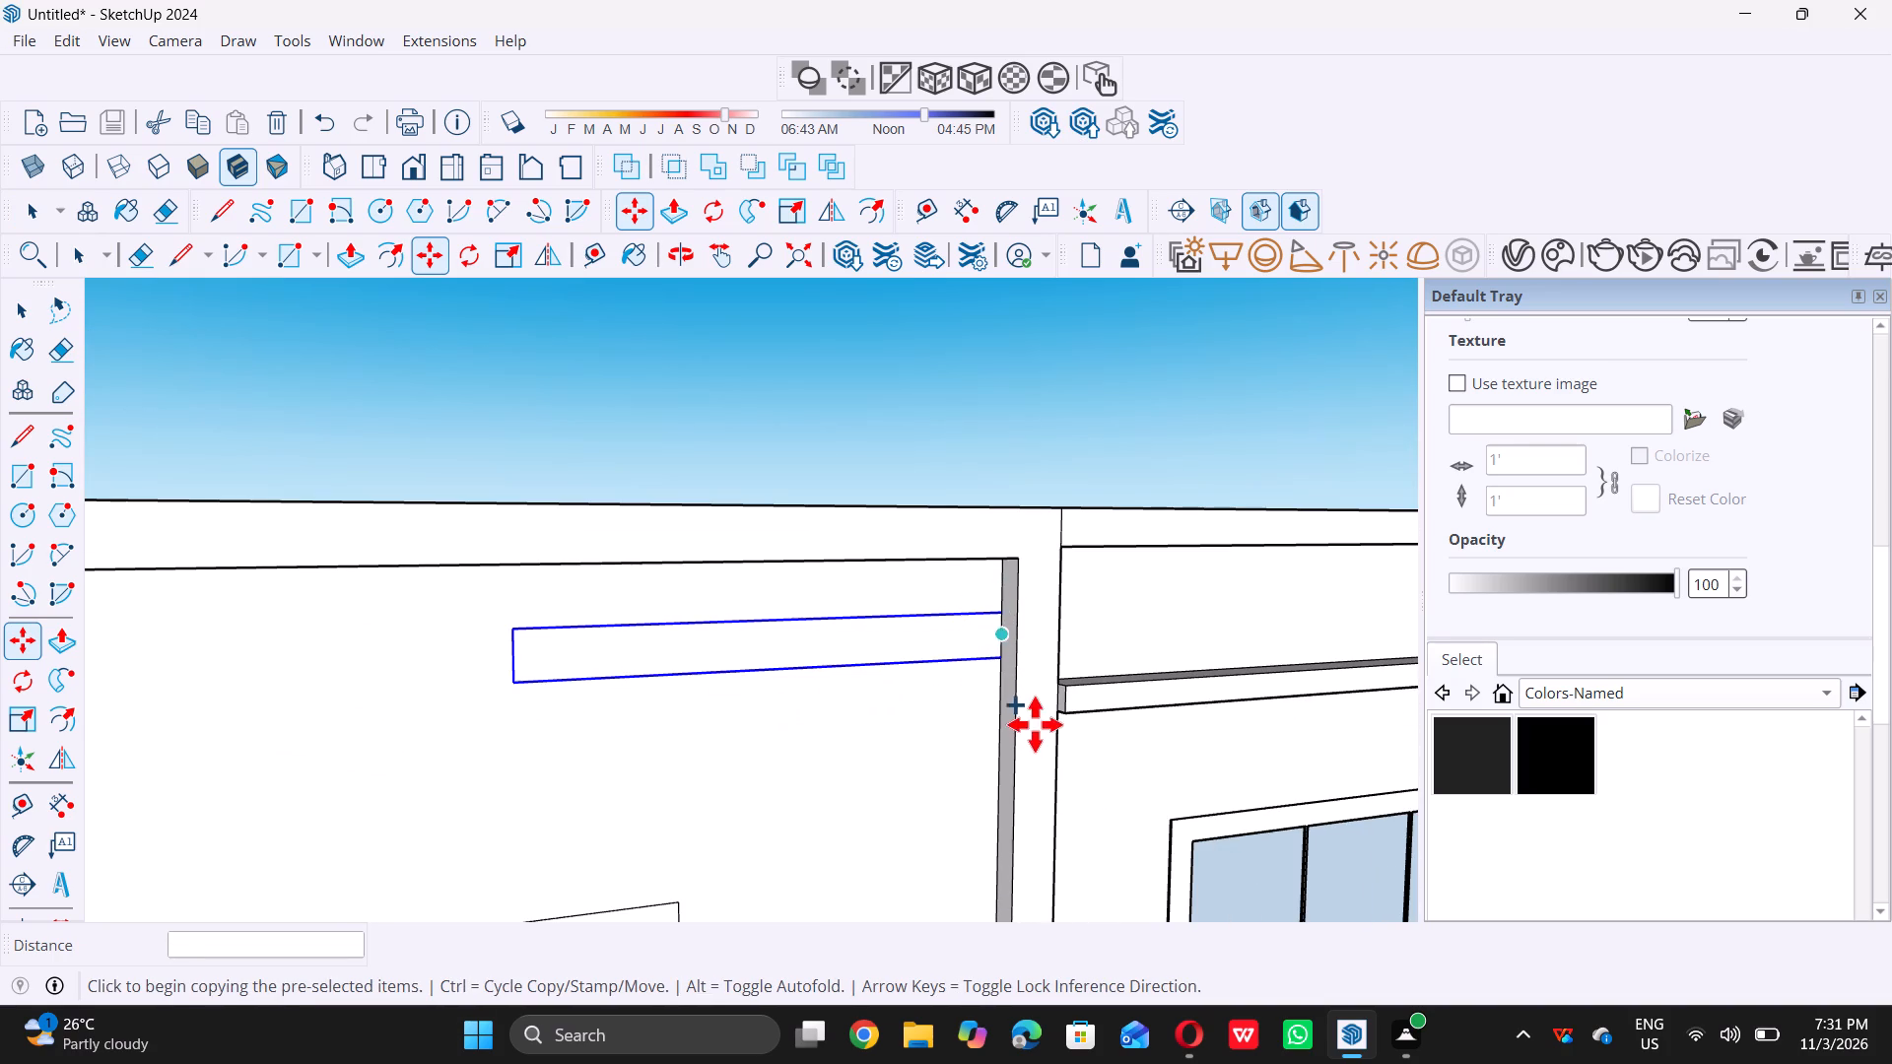
{"action": "double_click", "coordinate": [1000, 617]}
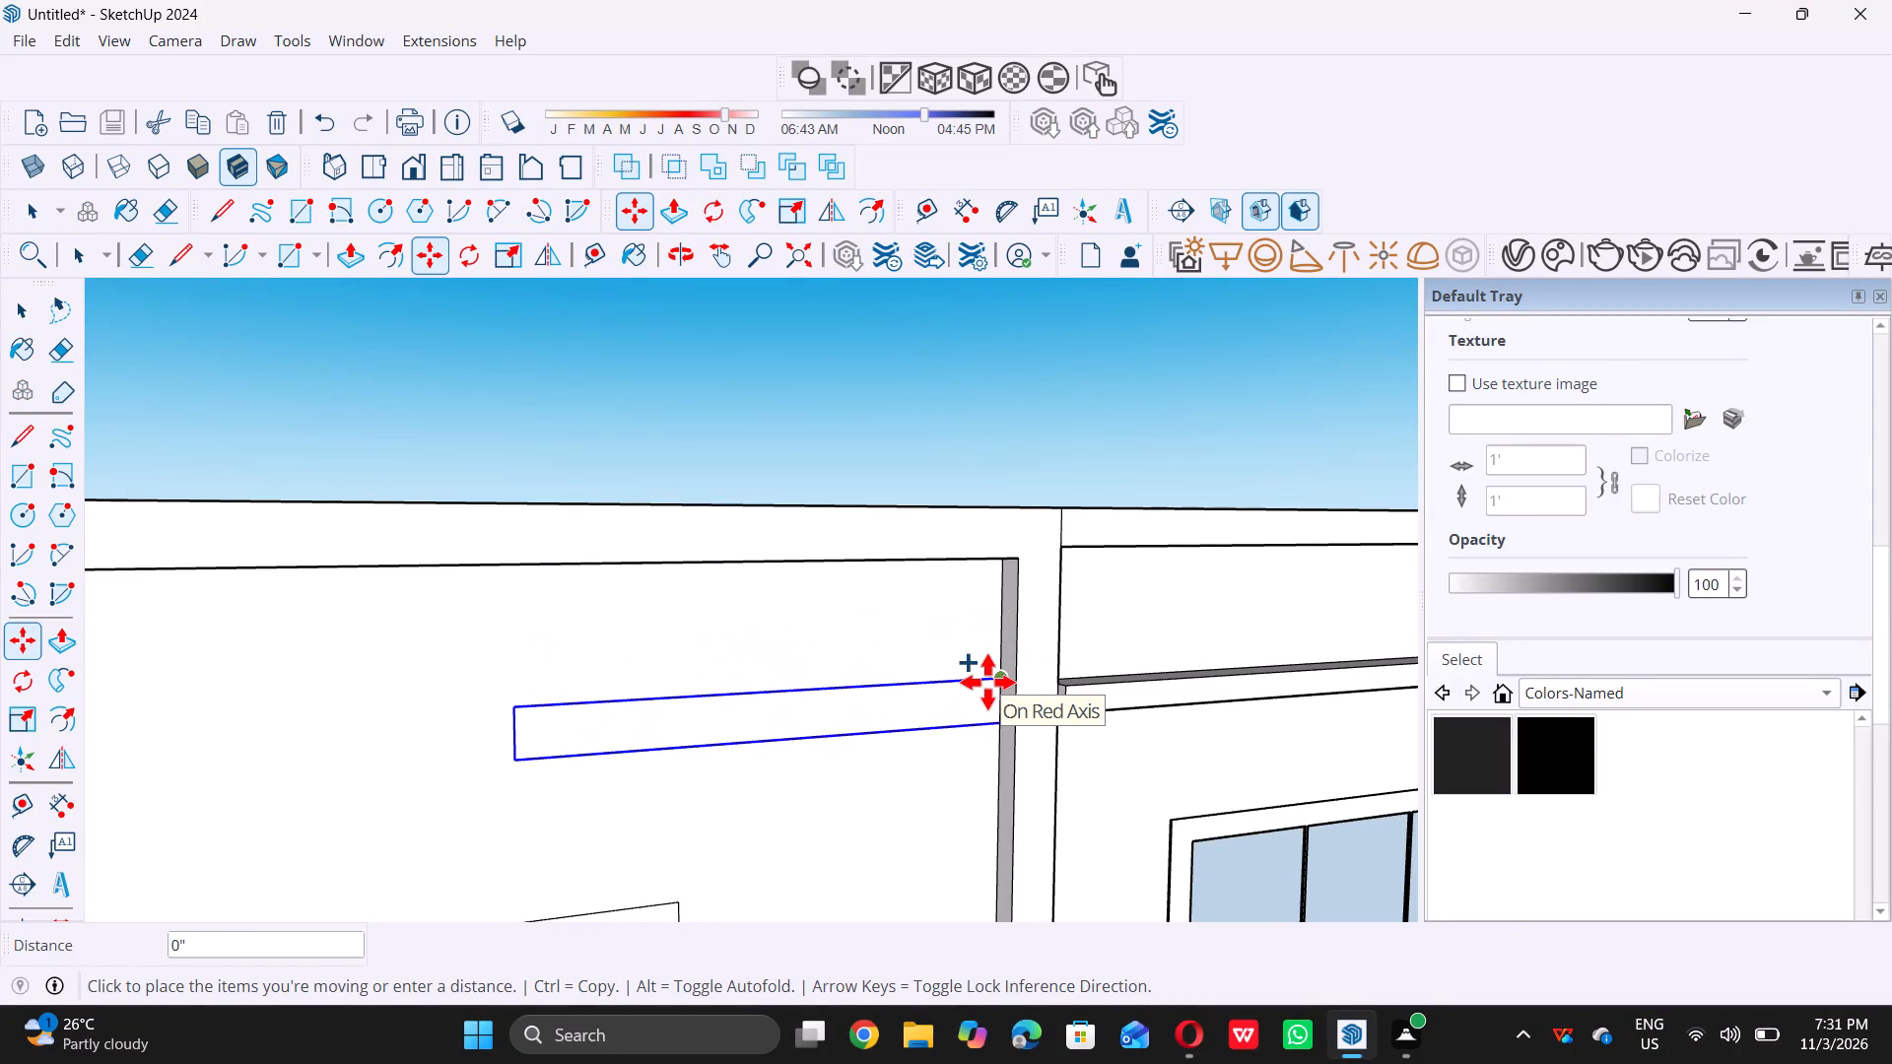
{"action": "scroll", "coordinate": [986, 704], "scroll_direction": "down", "scroll_amount": 6}
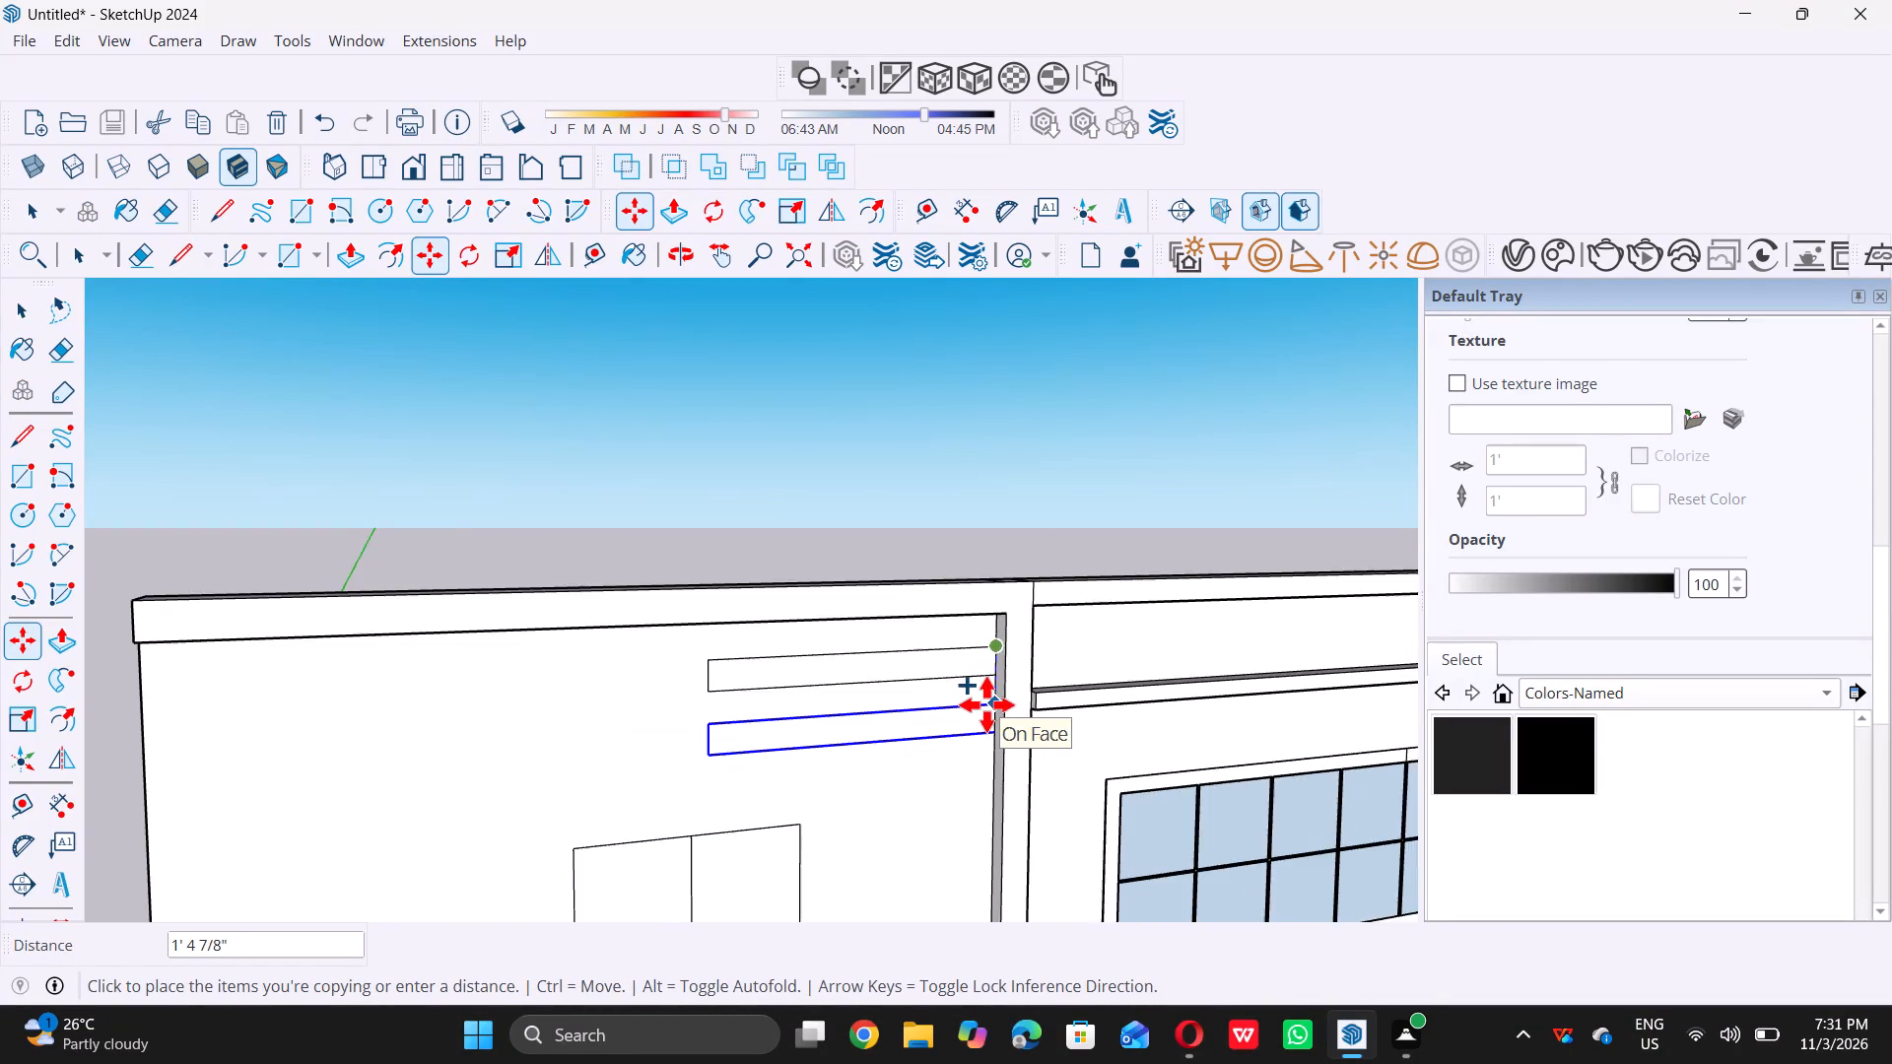
{"action": "scroll", "coordinate": [986, 704], "scroll_direction": "down", "scroll_amount": 4}
{"action": "scroll", "coordinate": [990, 737], "scroll_direction": "up", "scroll_amount": 10}
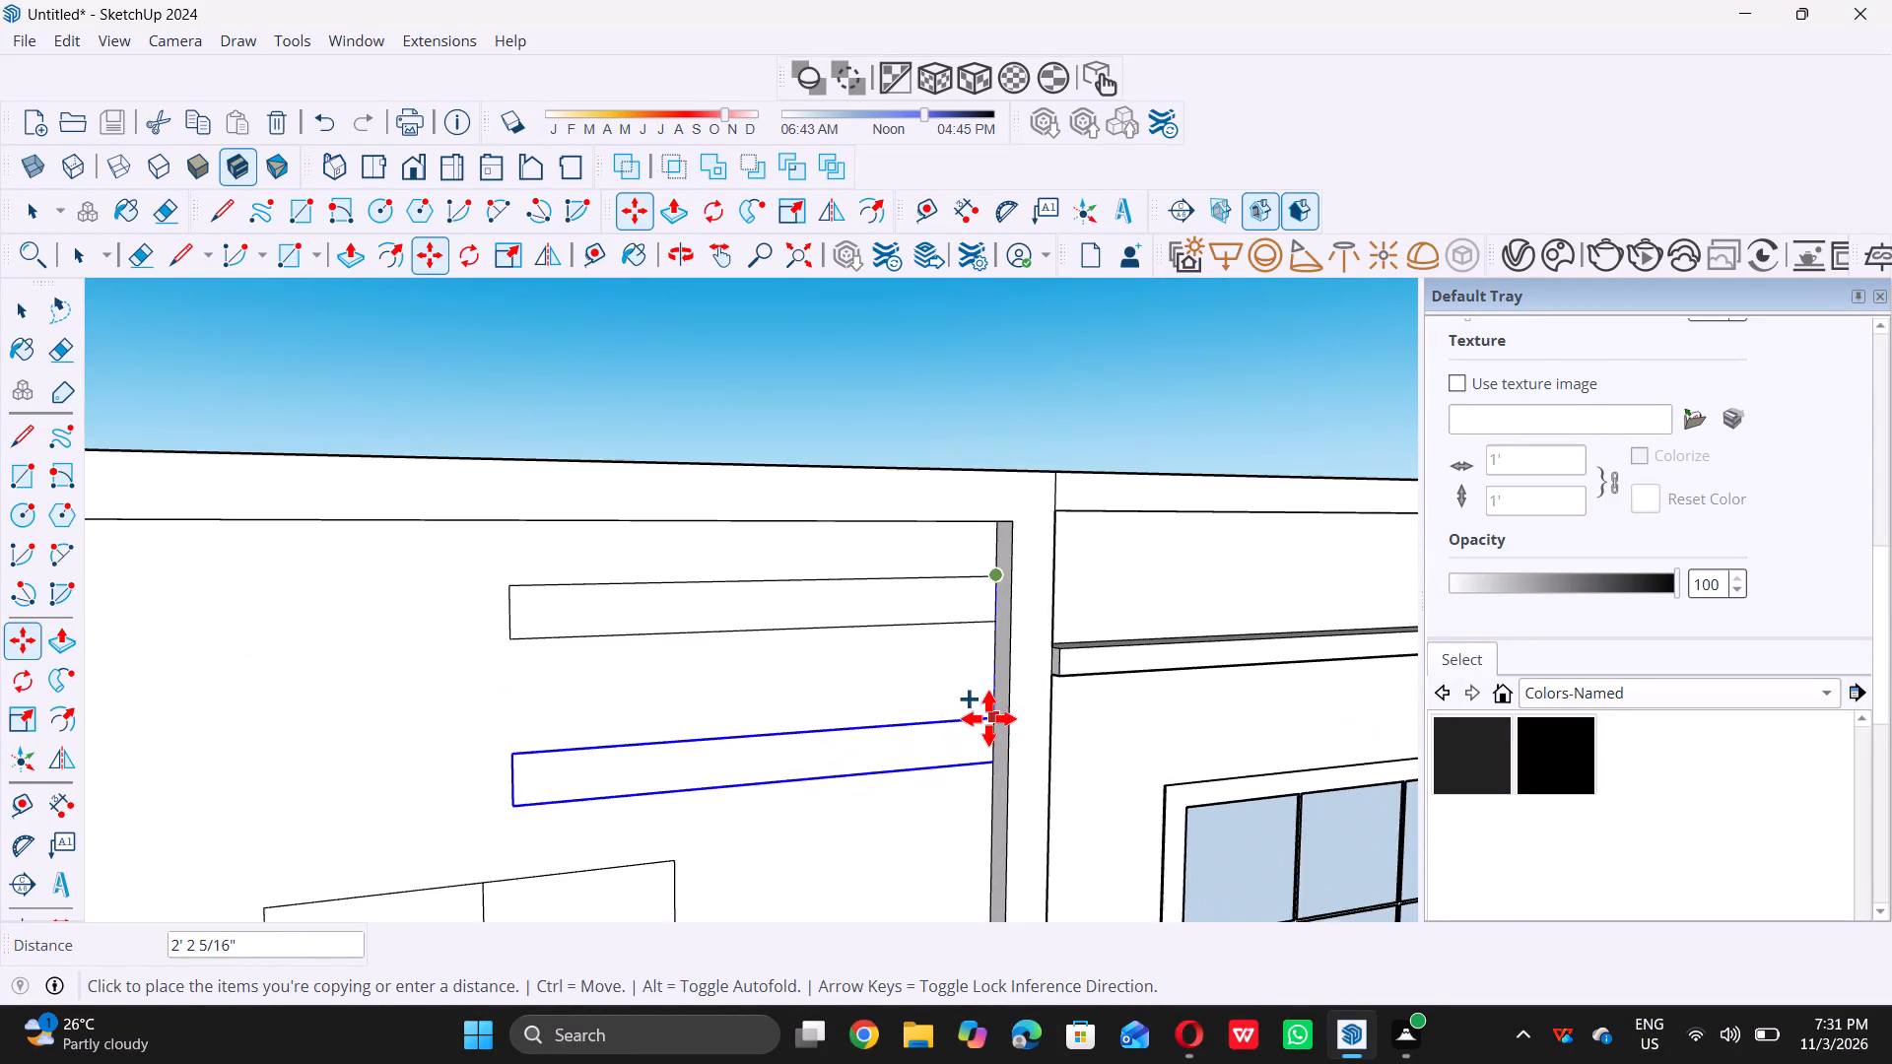
{"action": "scroll", "coordinate": [988, 718], "scroll_direction": "up", "scroll_amount": 2}
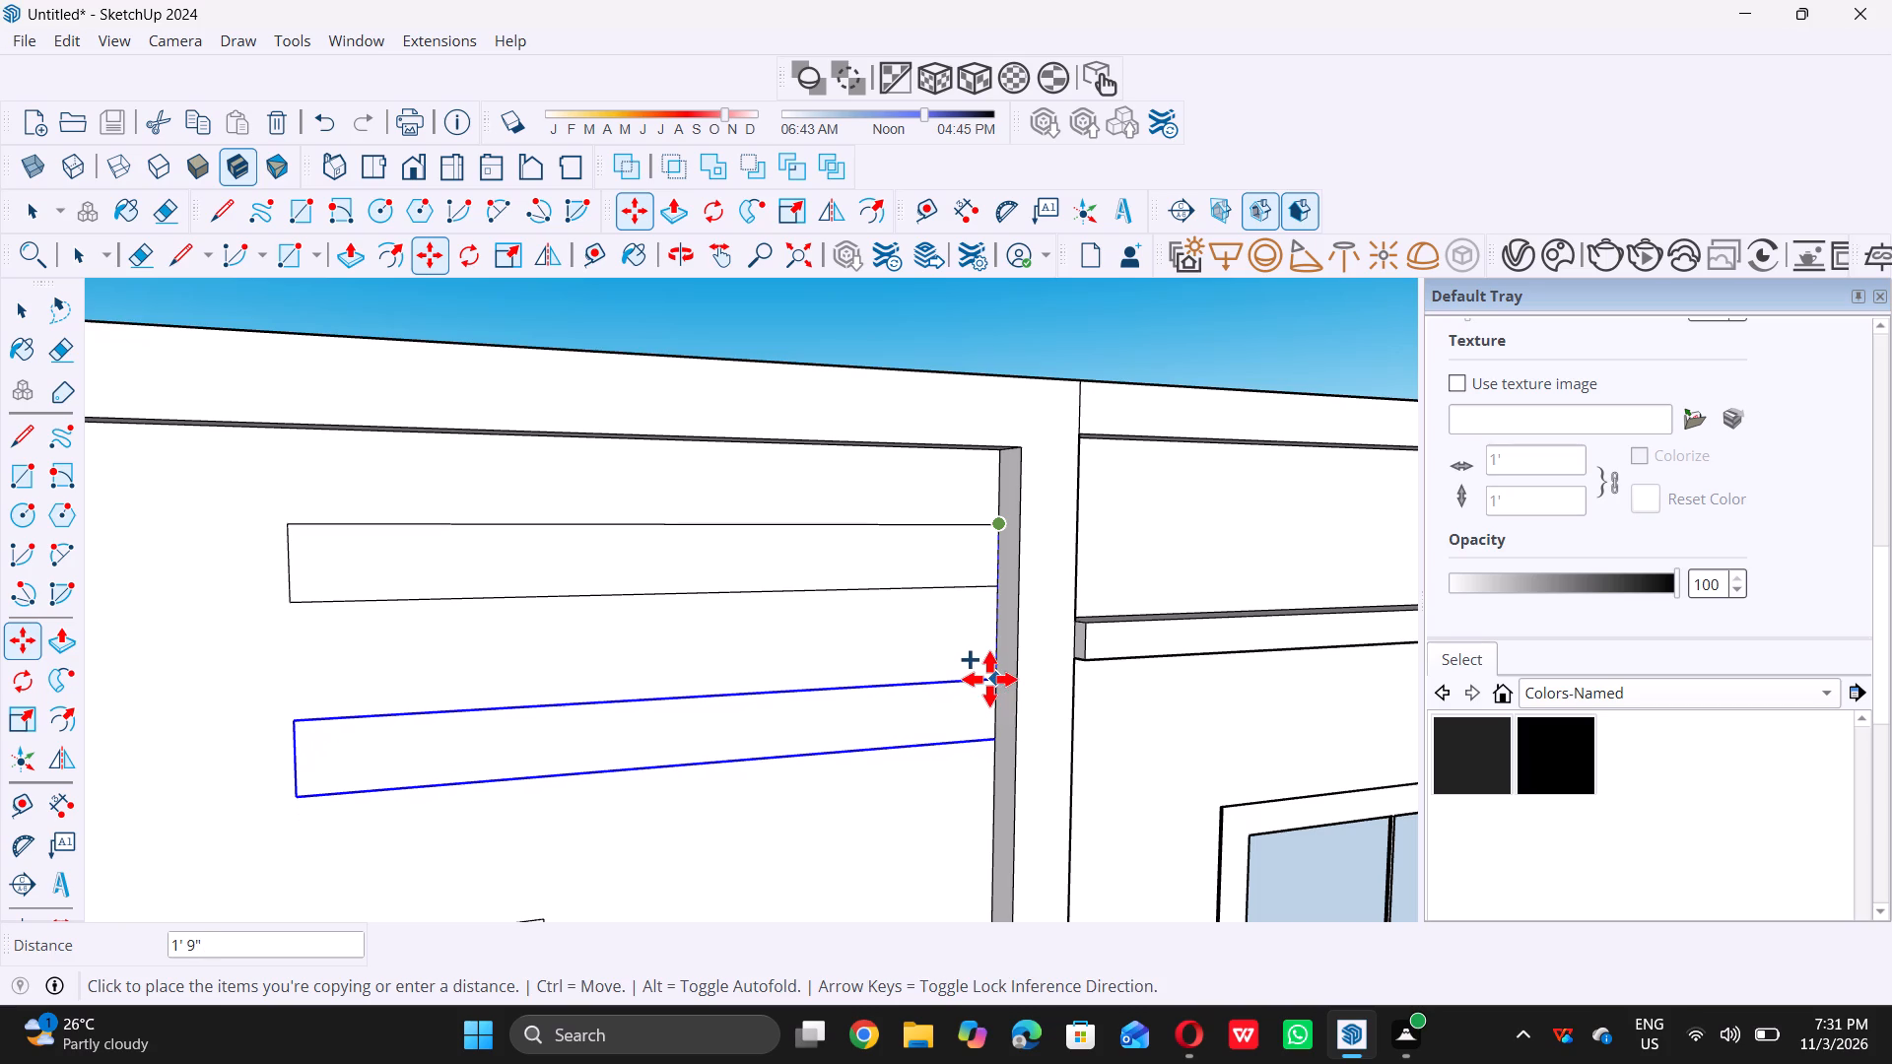
{"action": "double_click", "coordinate": [989, 679]}
{"action": "key", "text": "space"}
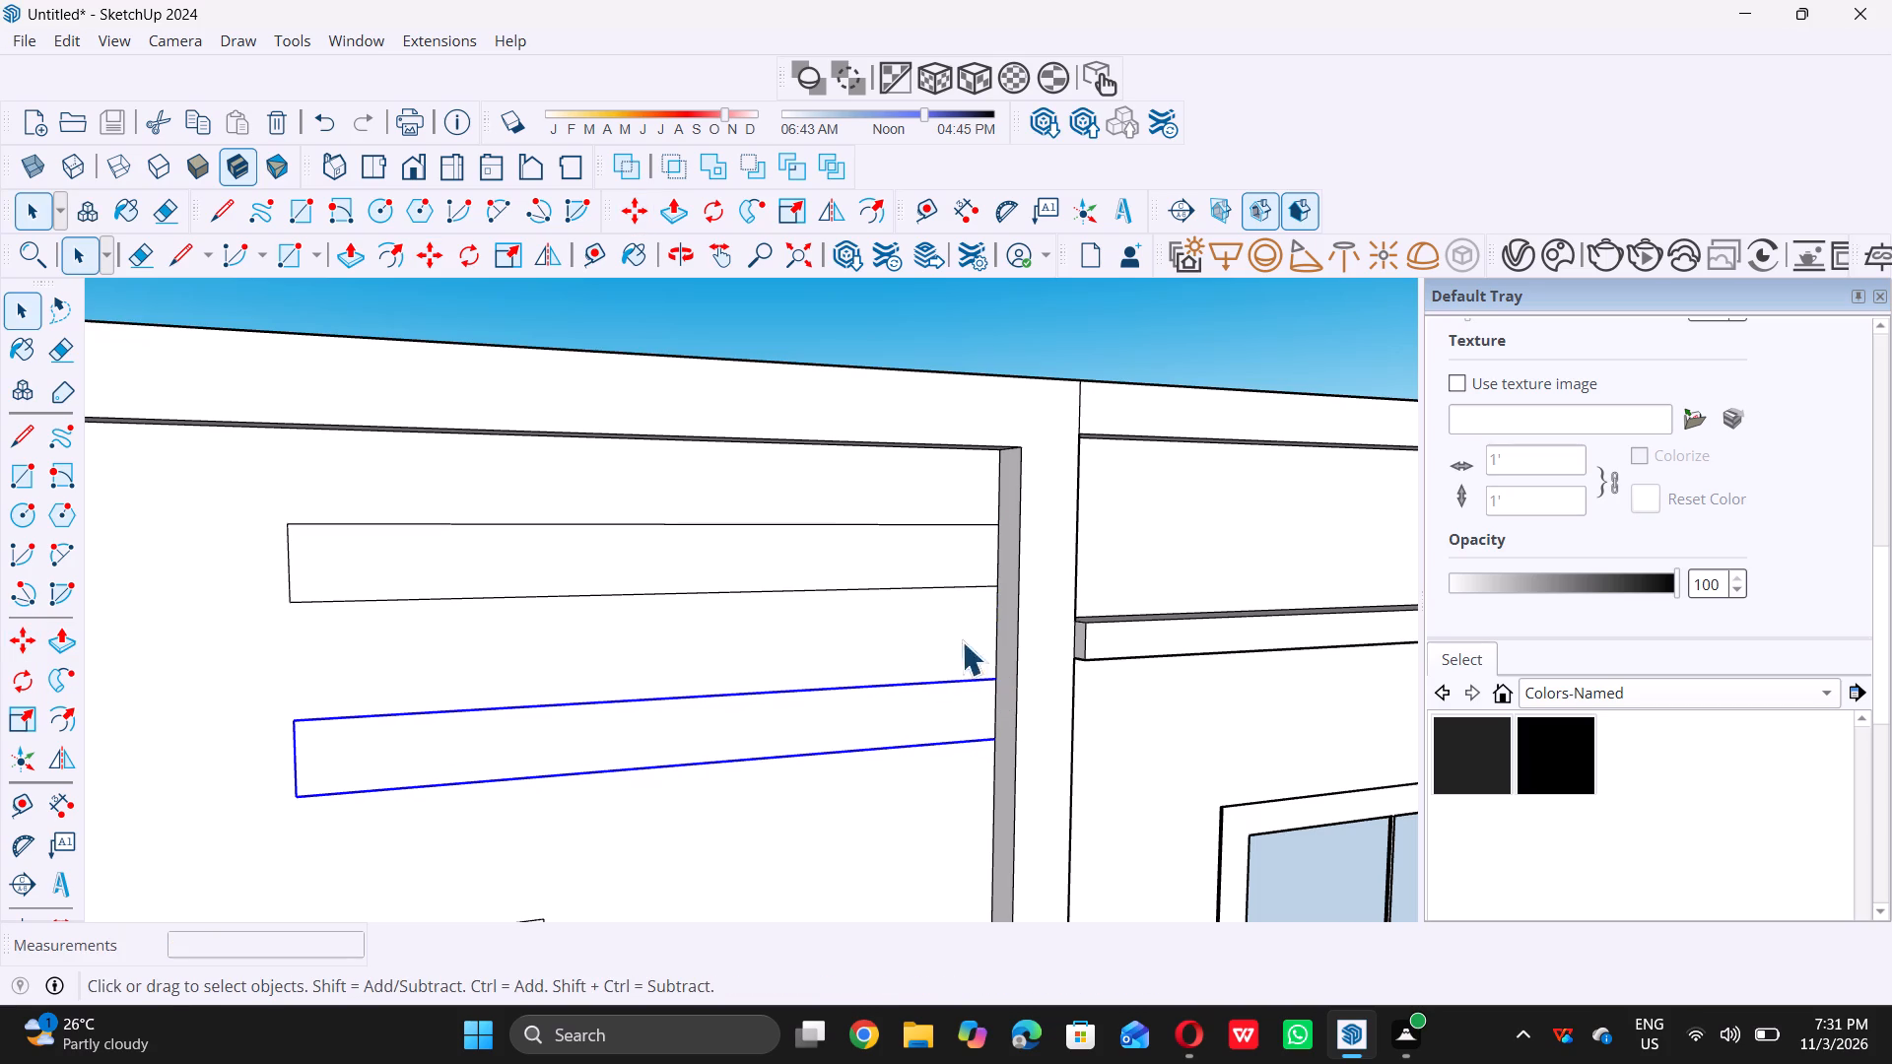
{"action": "double_click", "coordinate": [977, 333]}
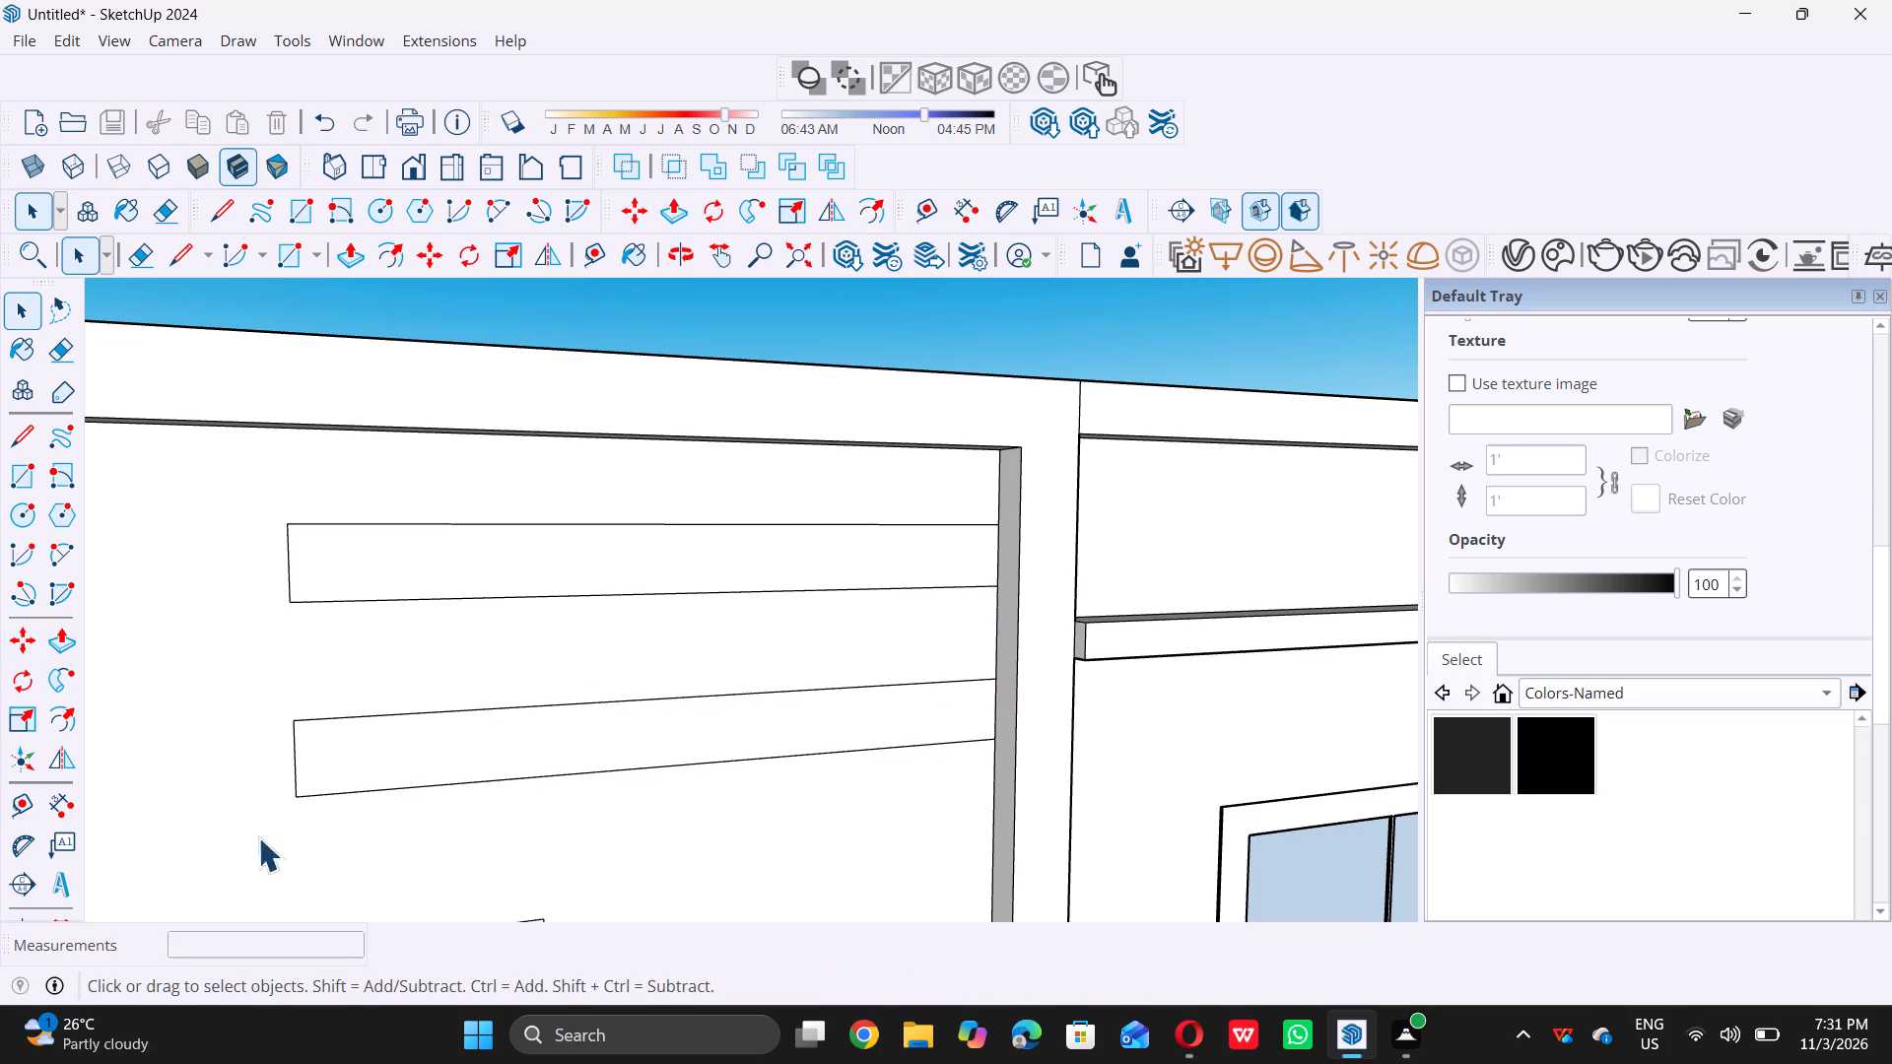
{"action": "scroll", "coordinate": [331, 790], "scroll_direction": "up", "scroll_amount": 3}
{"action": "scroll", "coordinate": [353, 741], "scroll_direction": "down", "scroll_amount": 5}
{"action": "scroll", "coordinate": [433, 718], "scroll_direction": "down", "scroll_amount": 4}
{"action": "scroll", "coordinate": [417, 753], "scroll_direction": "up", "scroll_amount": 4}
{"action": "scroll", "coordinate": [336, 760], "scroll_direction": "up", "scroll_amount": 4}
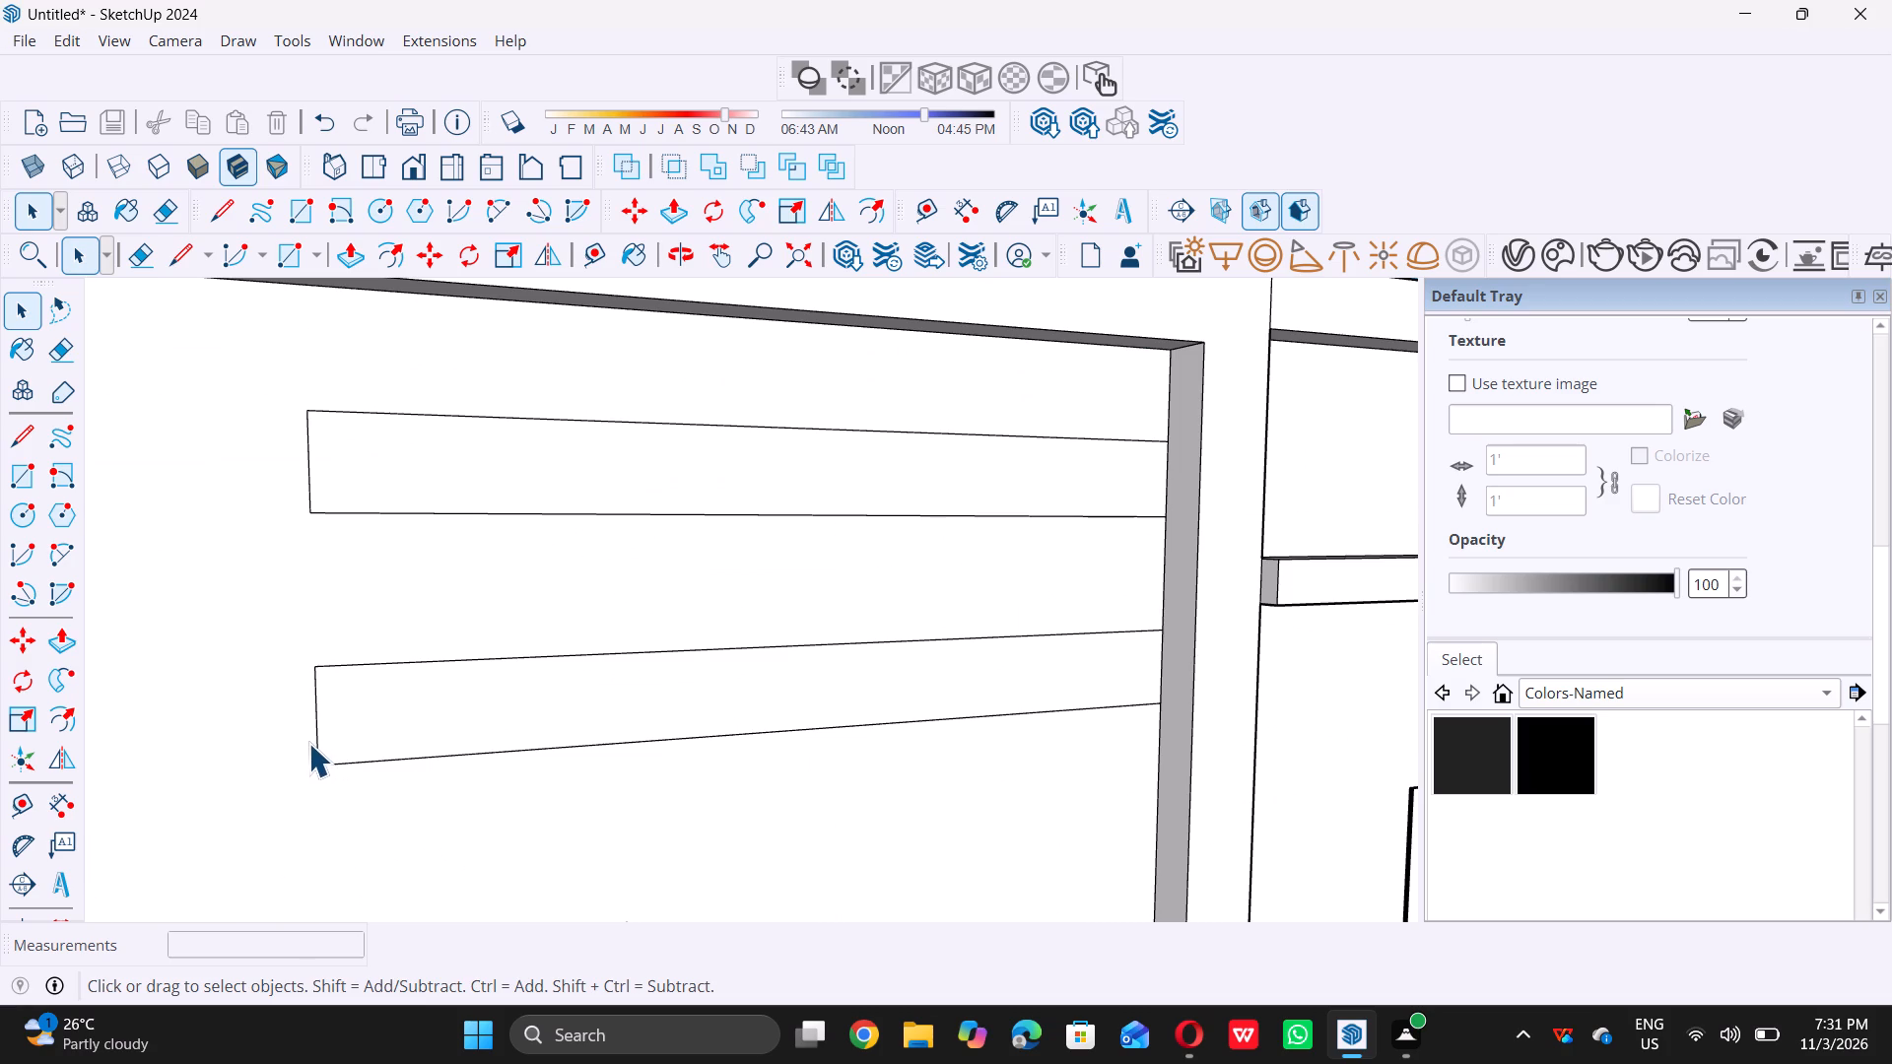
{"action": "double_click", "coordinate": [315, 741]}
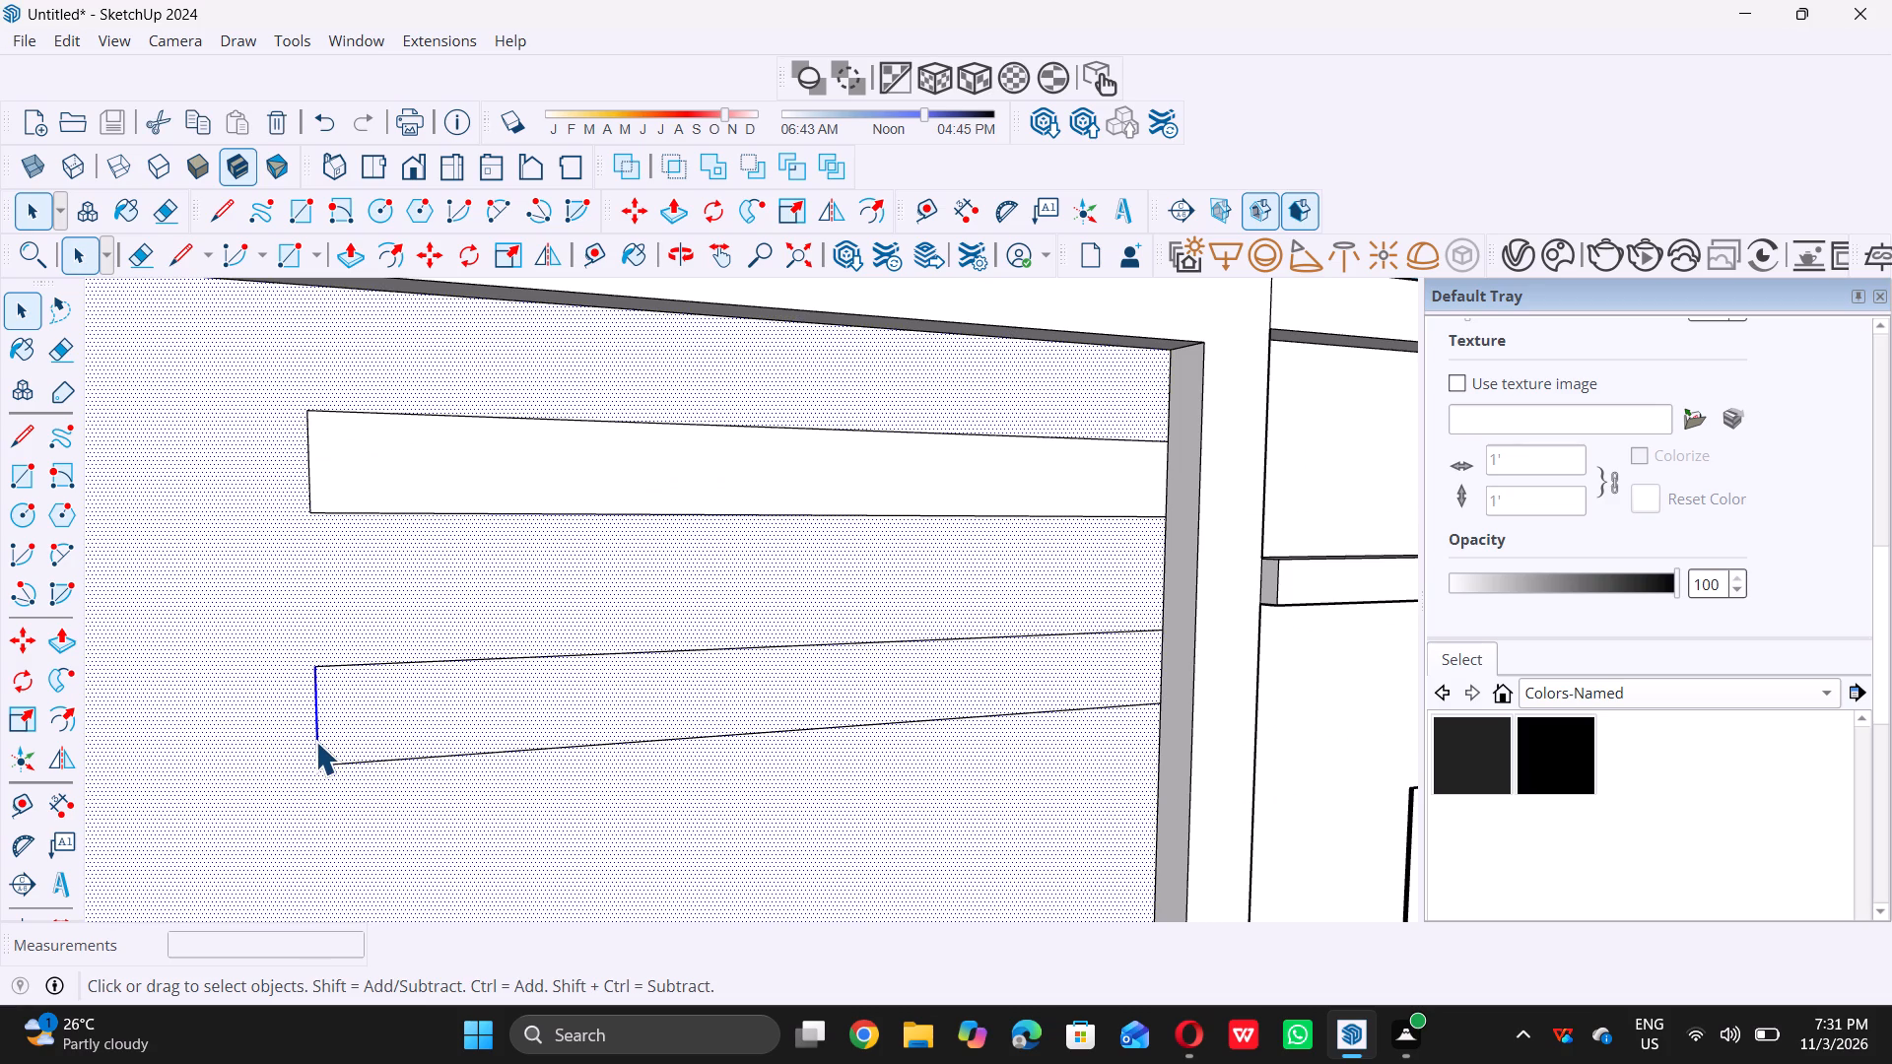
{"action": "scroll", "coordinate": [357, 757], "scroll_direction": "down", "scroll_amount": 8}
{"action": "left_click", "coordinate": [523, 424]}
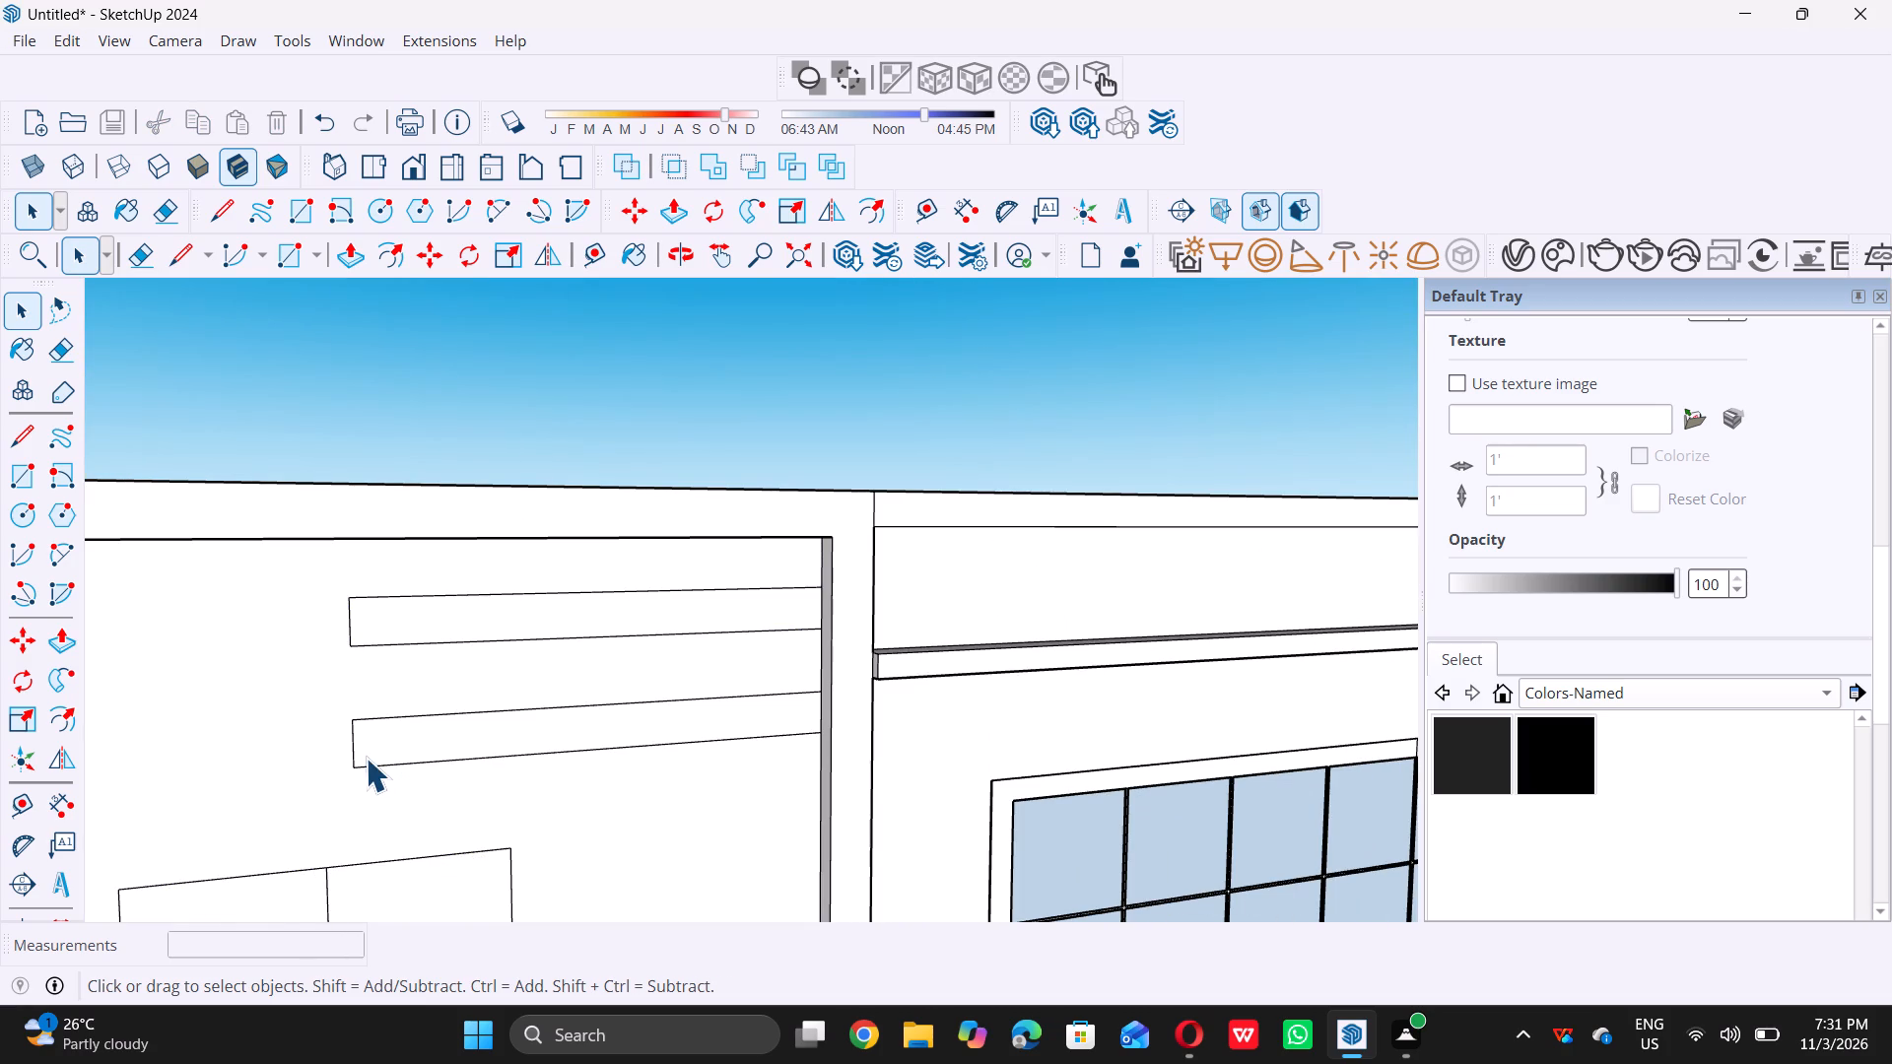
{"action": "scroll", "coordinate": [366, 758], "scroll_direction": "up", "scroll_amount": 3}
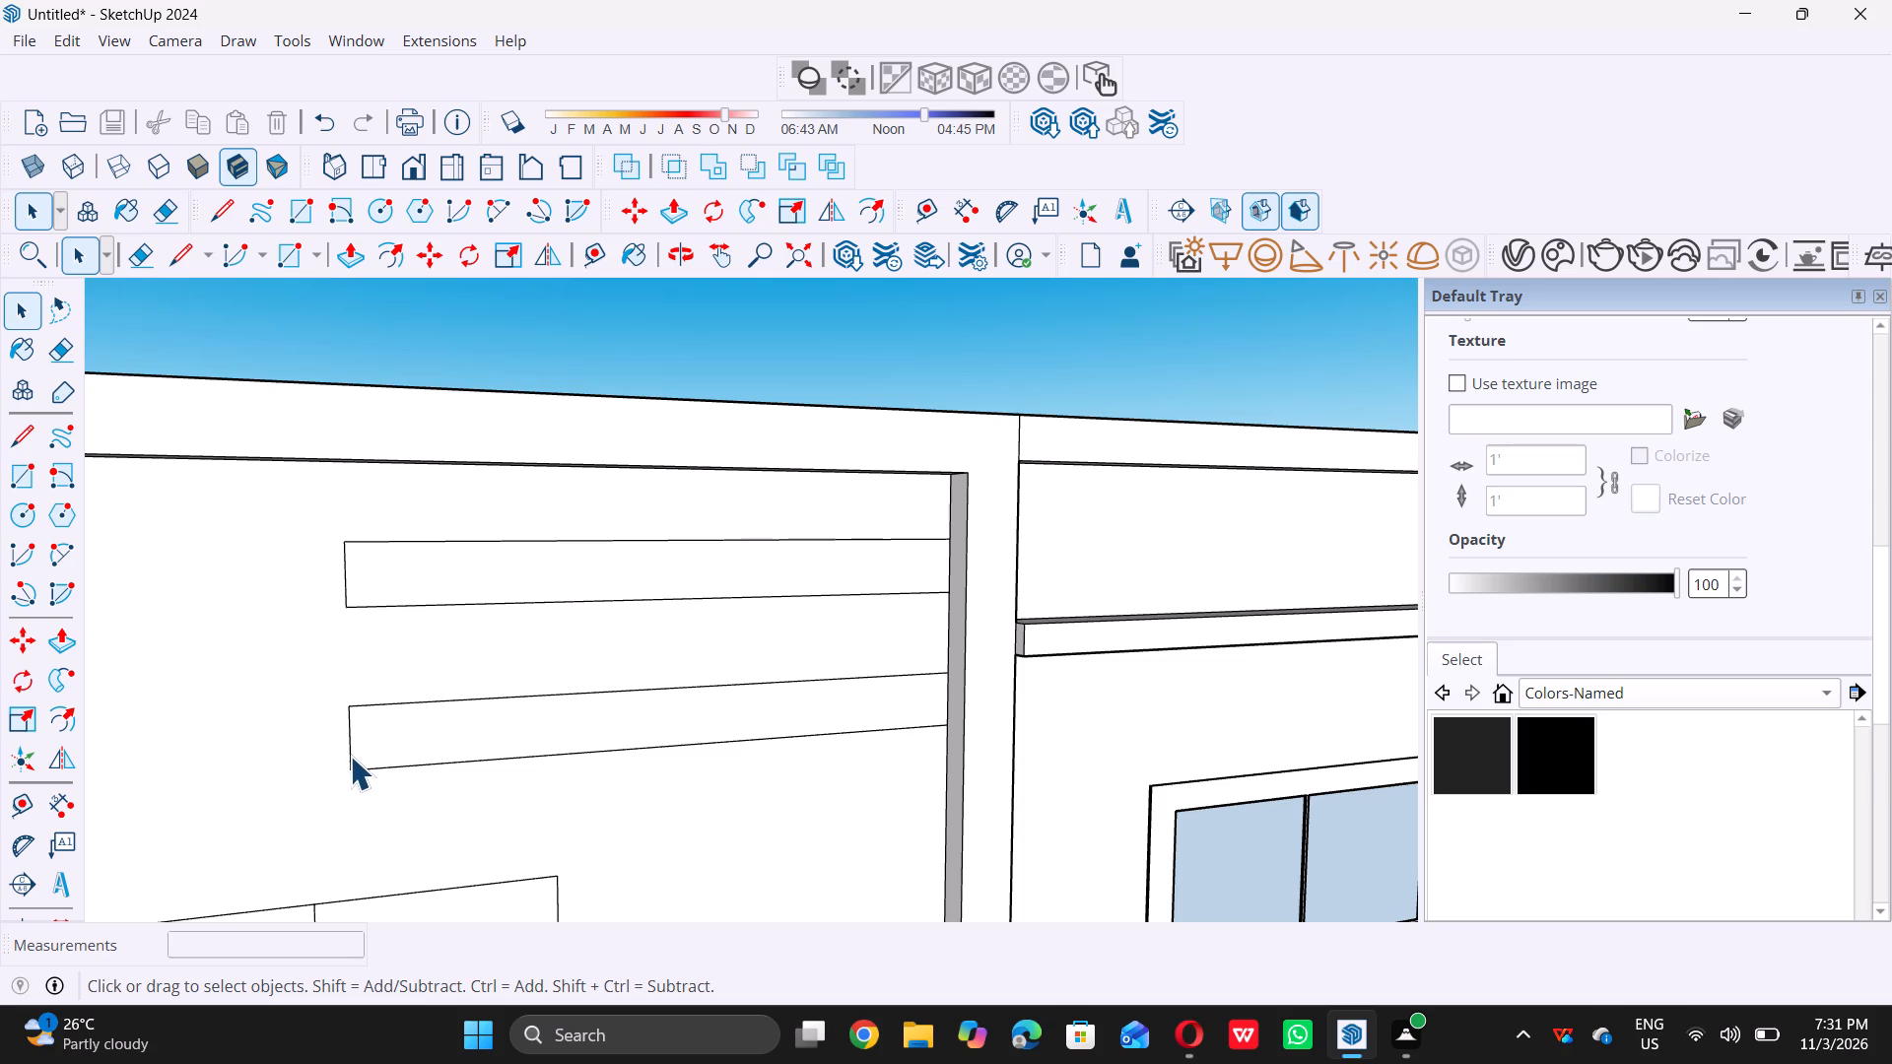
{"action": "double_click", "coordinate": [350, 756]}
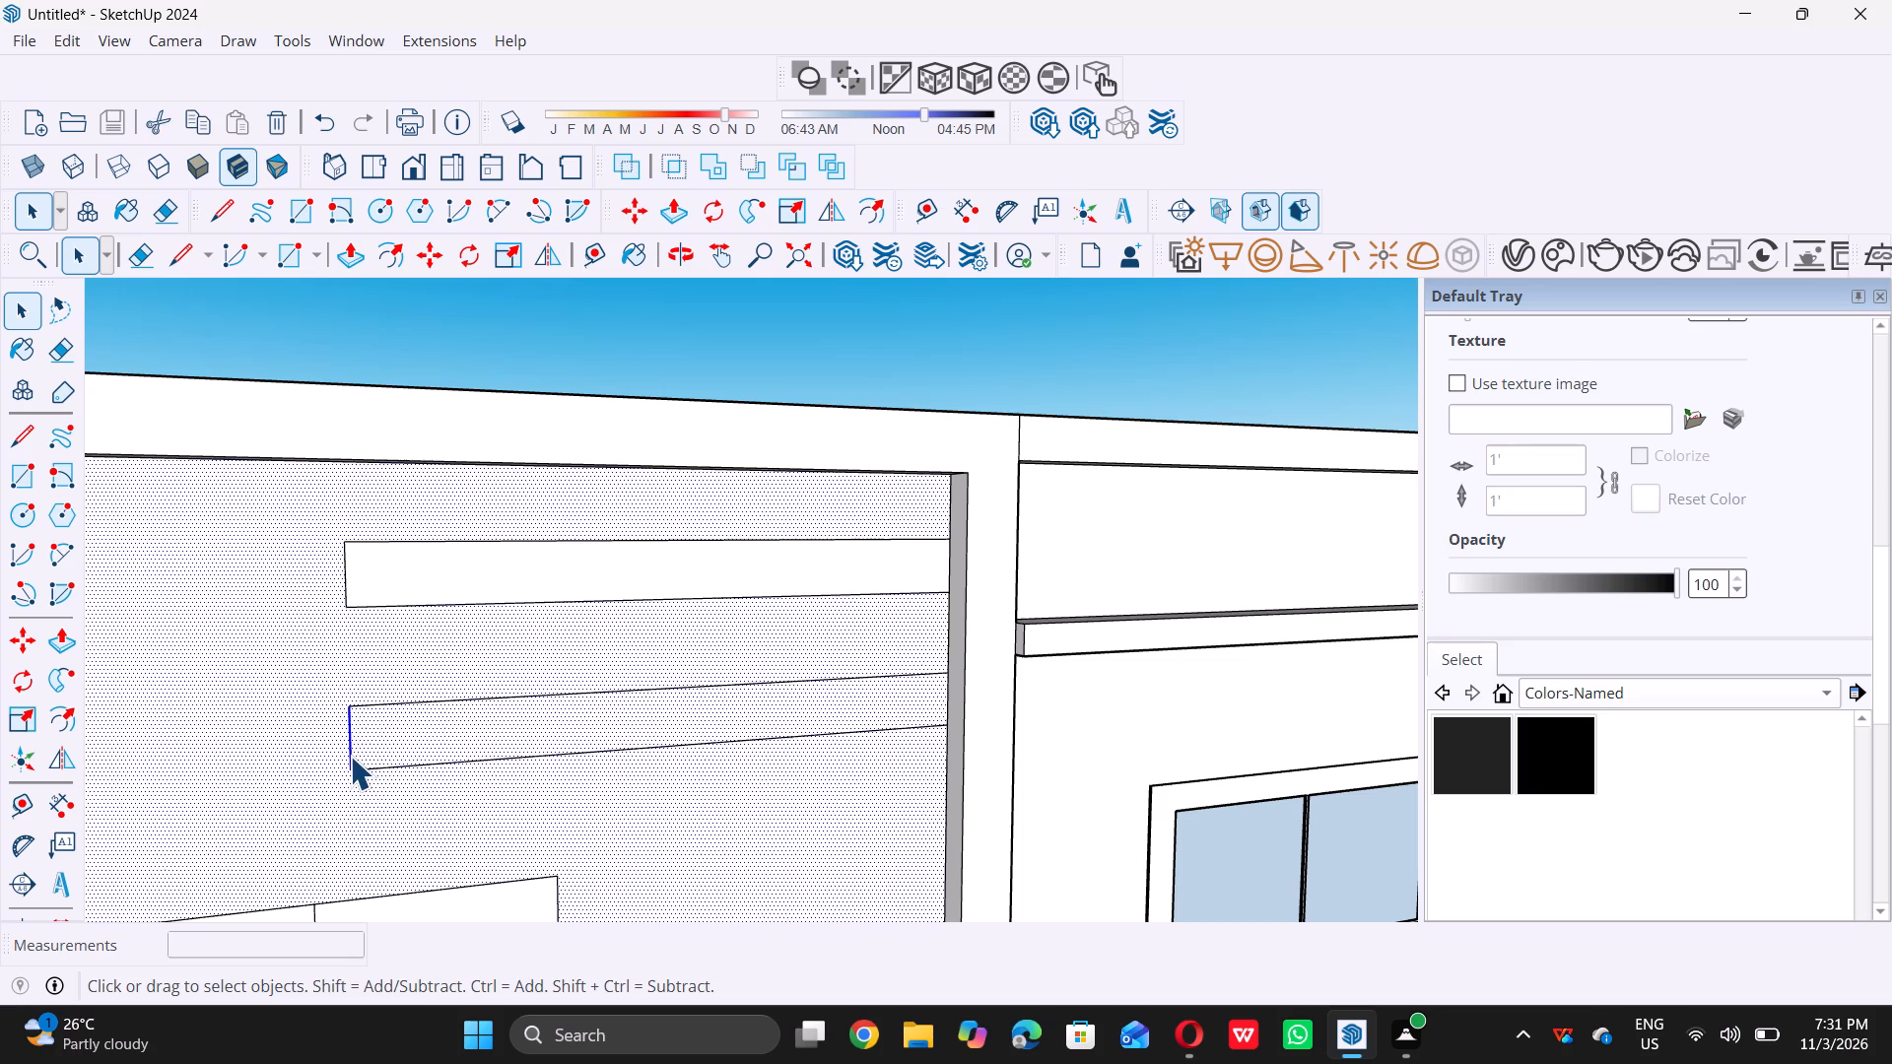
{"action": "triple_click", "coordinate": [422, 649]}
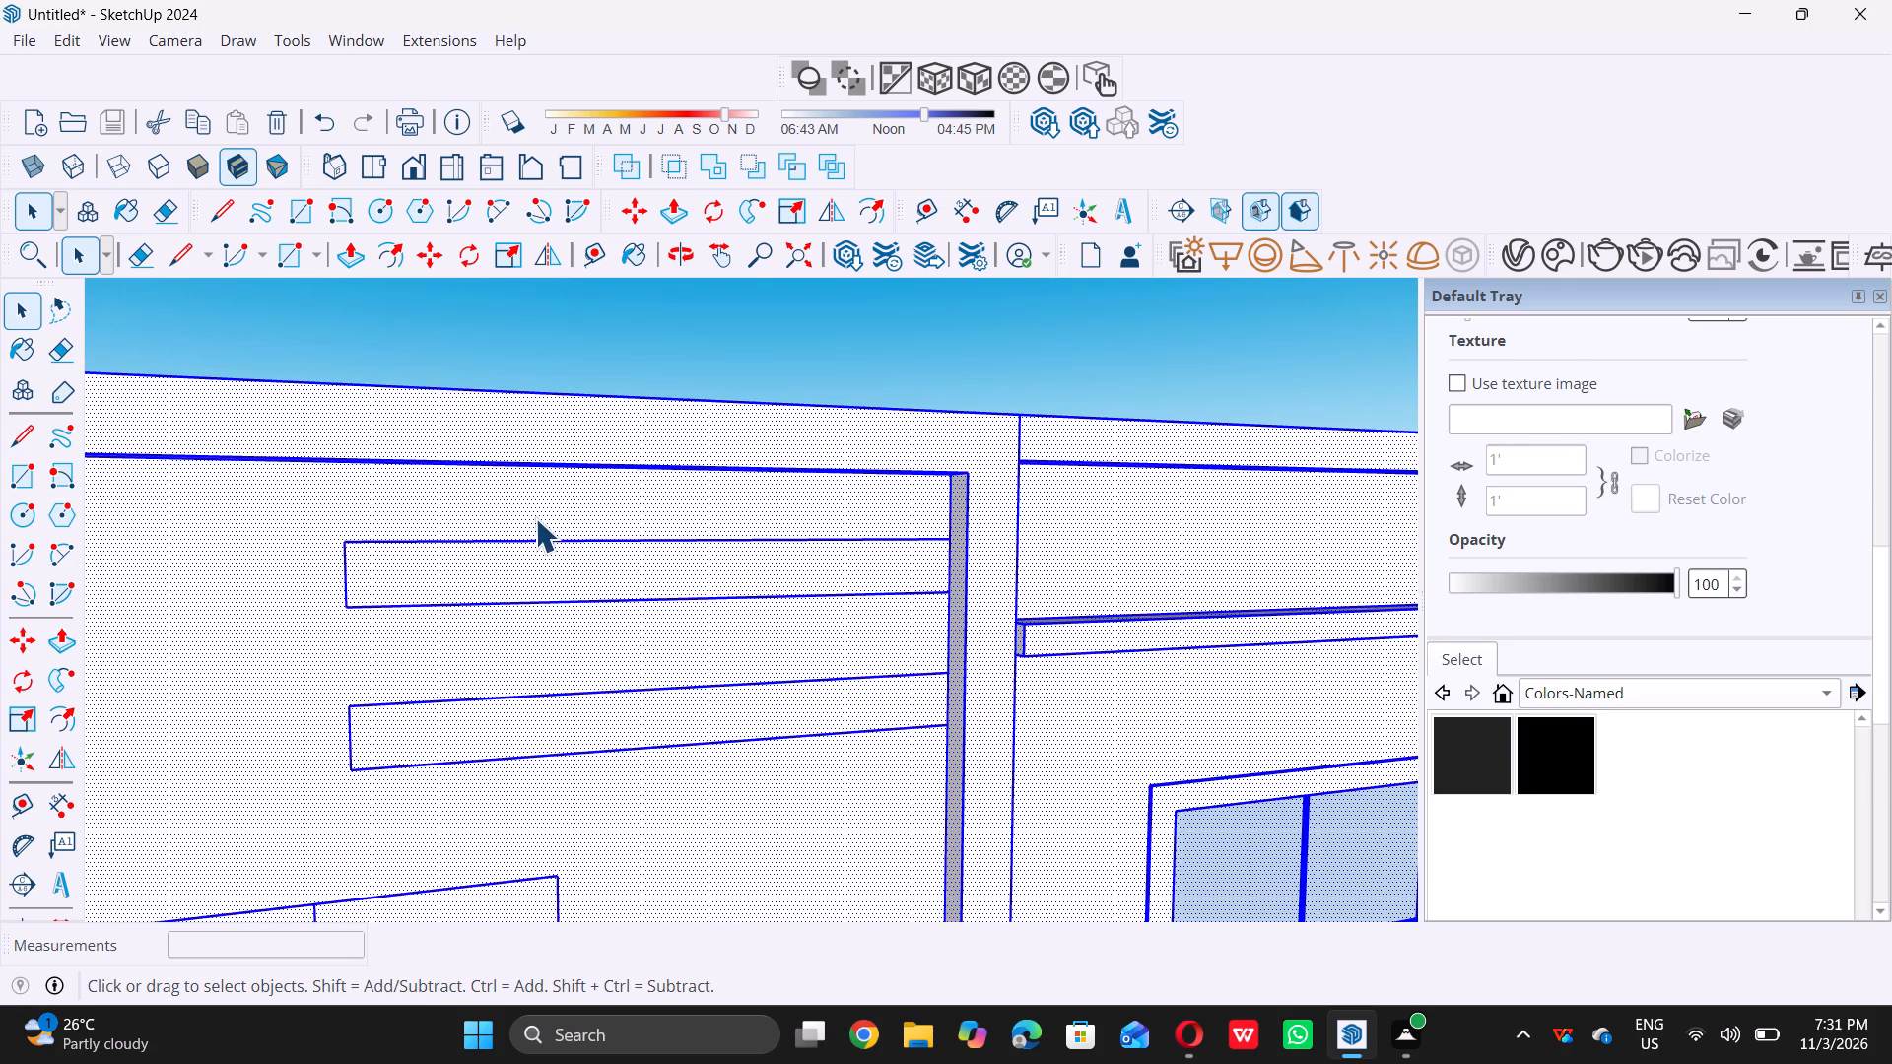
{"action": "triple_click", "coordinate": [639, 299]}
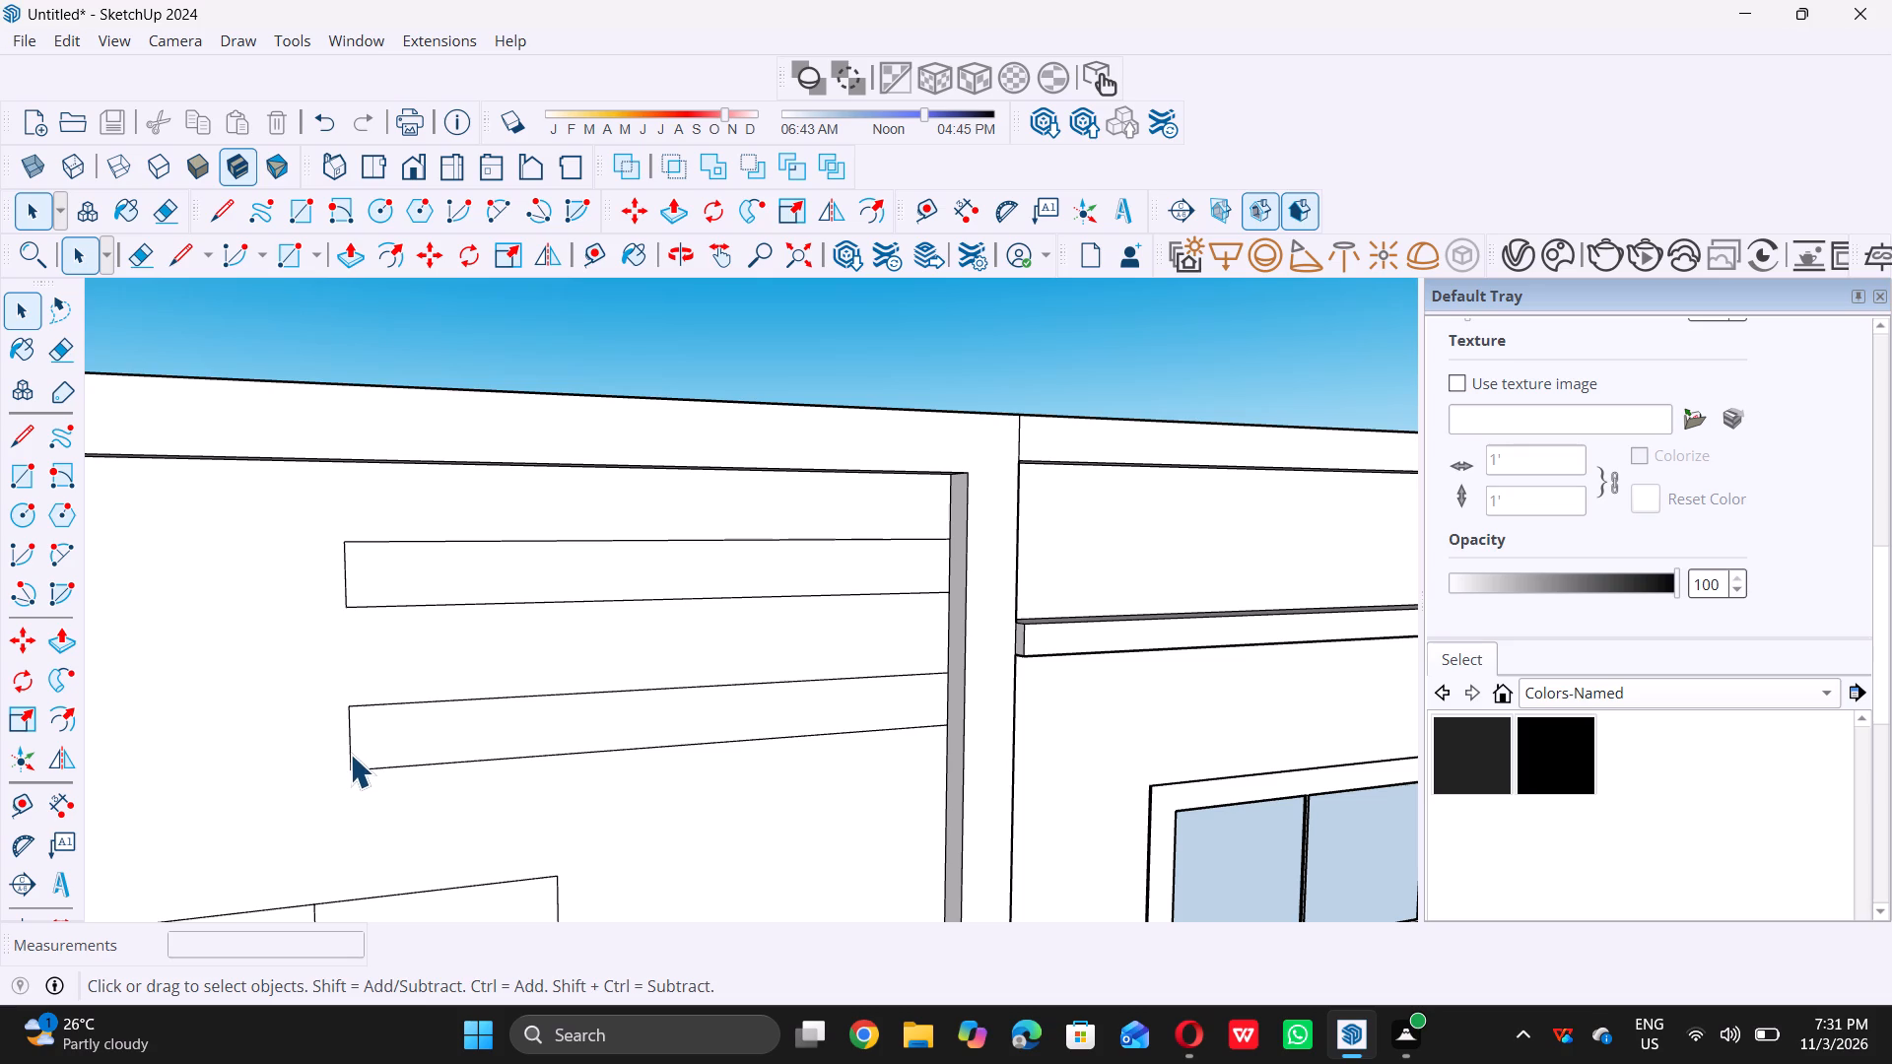
Shorten the lower thin horizontal rectangle by moving its free end edge about 2' 1 13/16" toward the panel's side edge.
{"action": "left_click", "coordinate": [351, 753]}
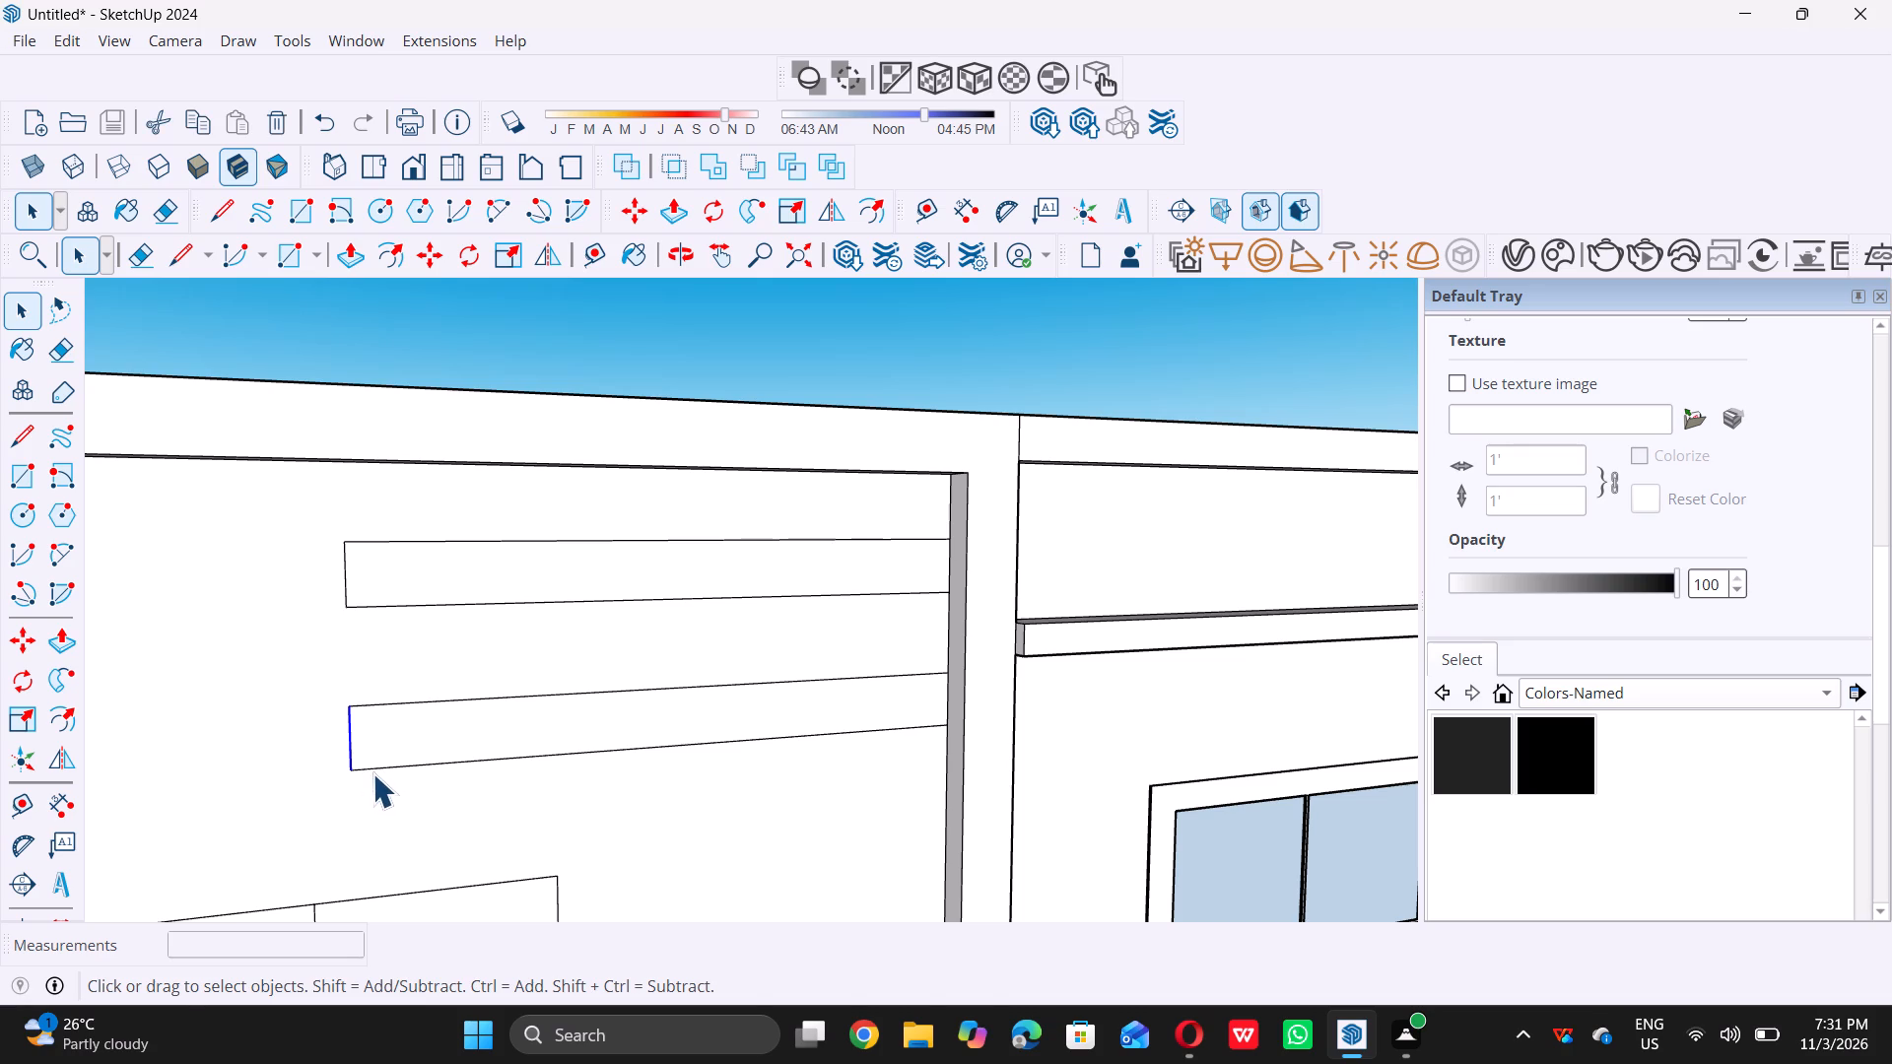
{"action": "key", "text": "m"}
{"action": "double_click", "coordinate": [351, 777]}
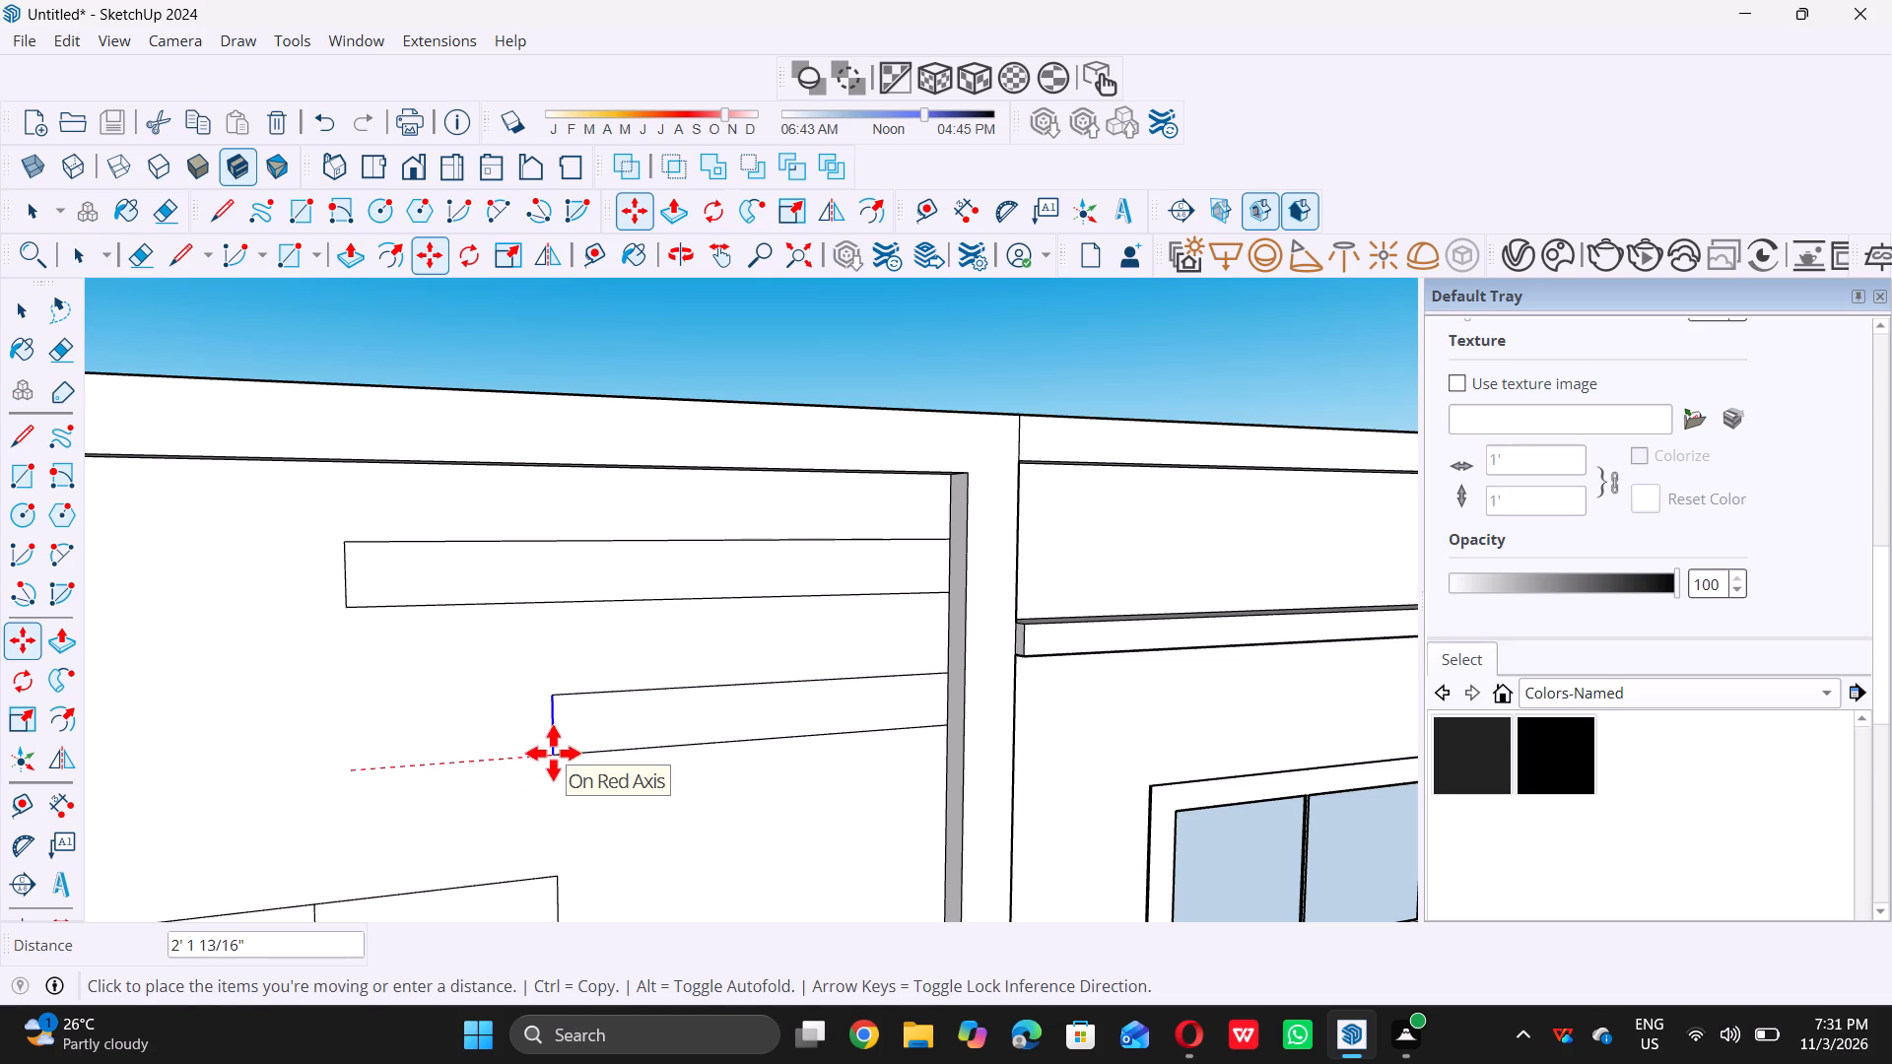
{"action": "double_click", "coordinate": [555, 751]}
{"action": "key", "text": "space"}
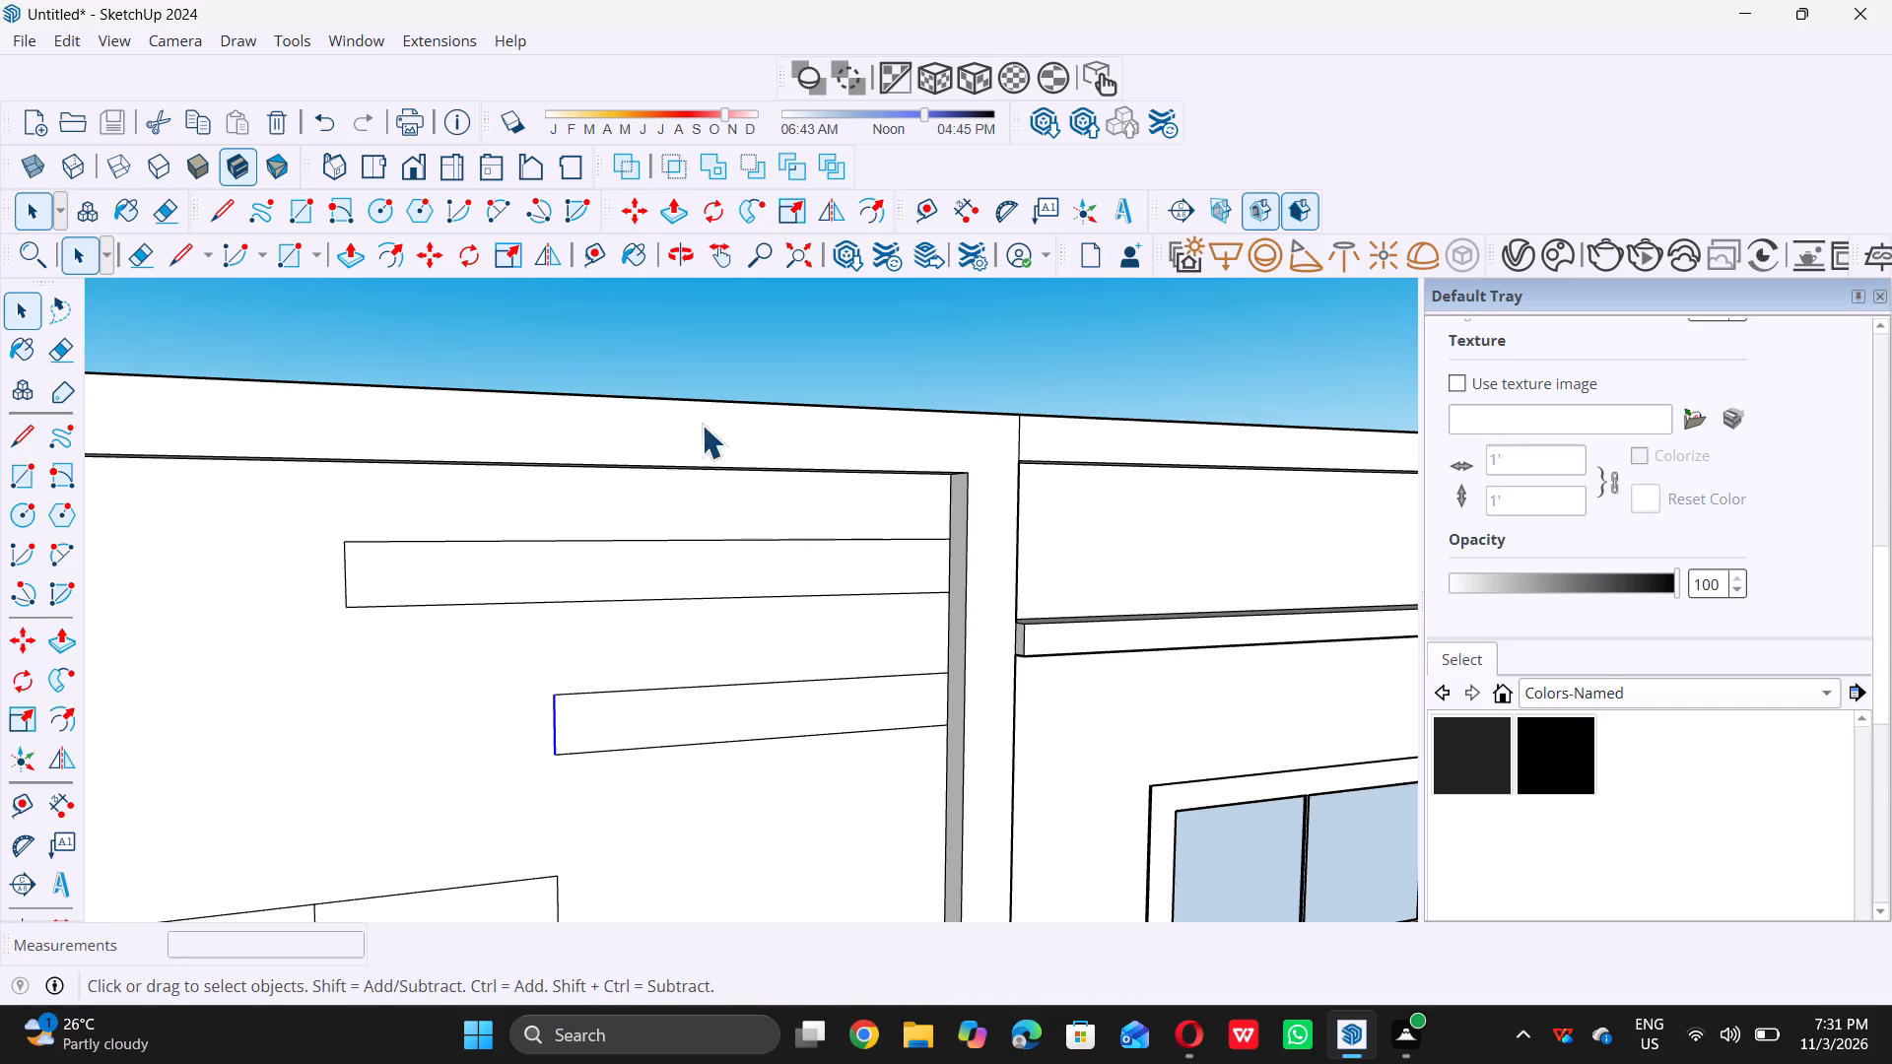
{"action": "scroll", "coordinate": [834, 582], "scroll_direction": "down", "scroll_amount": 8}
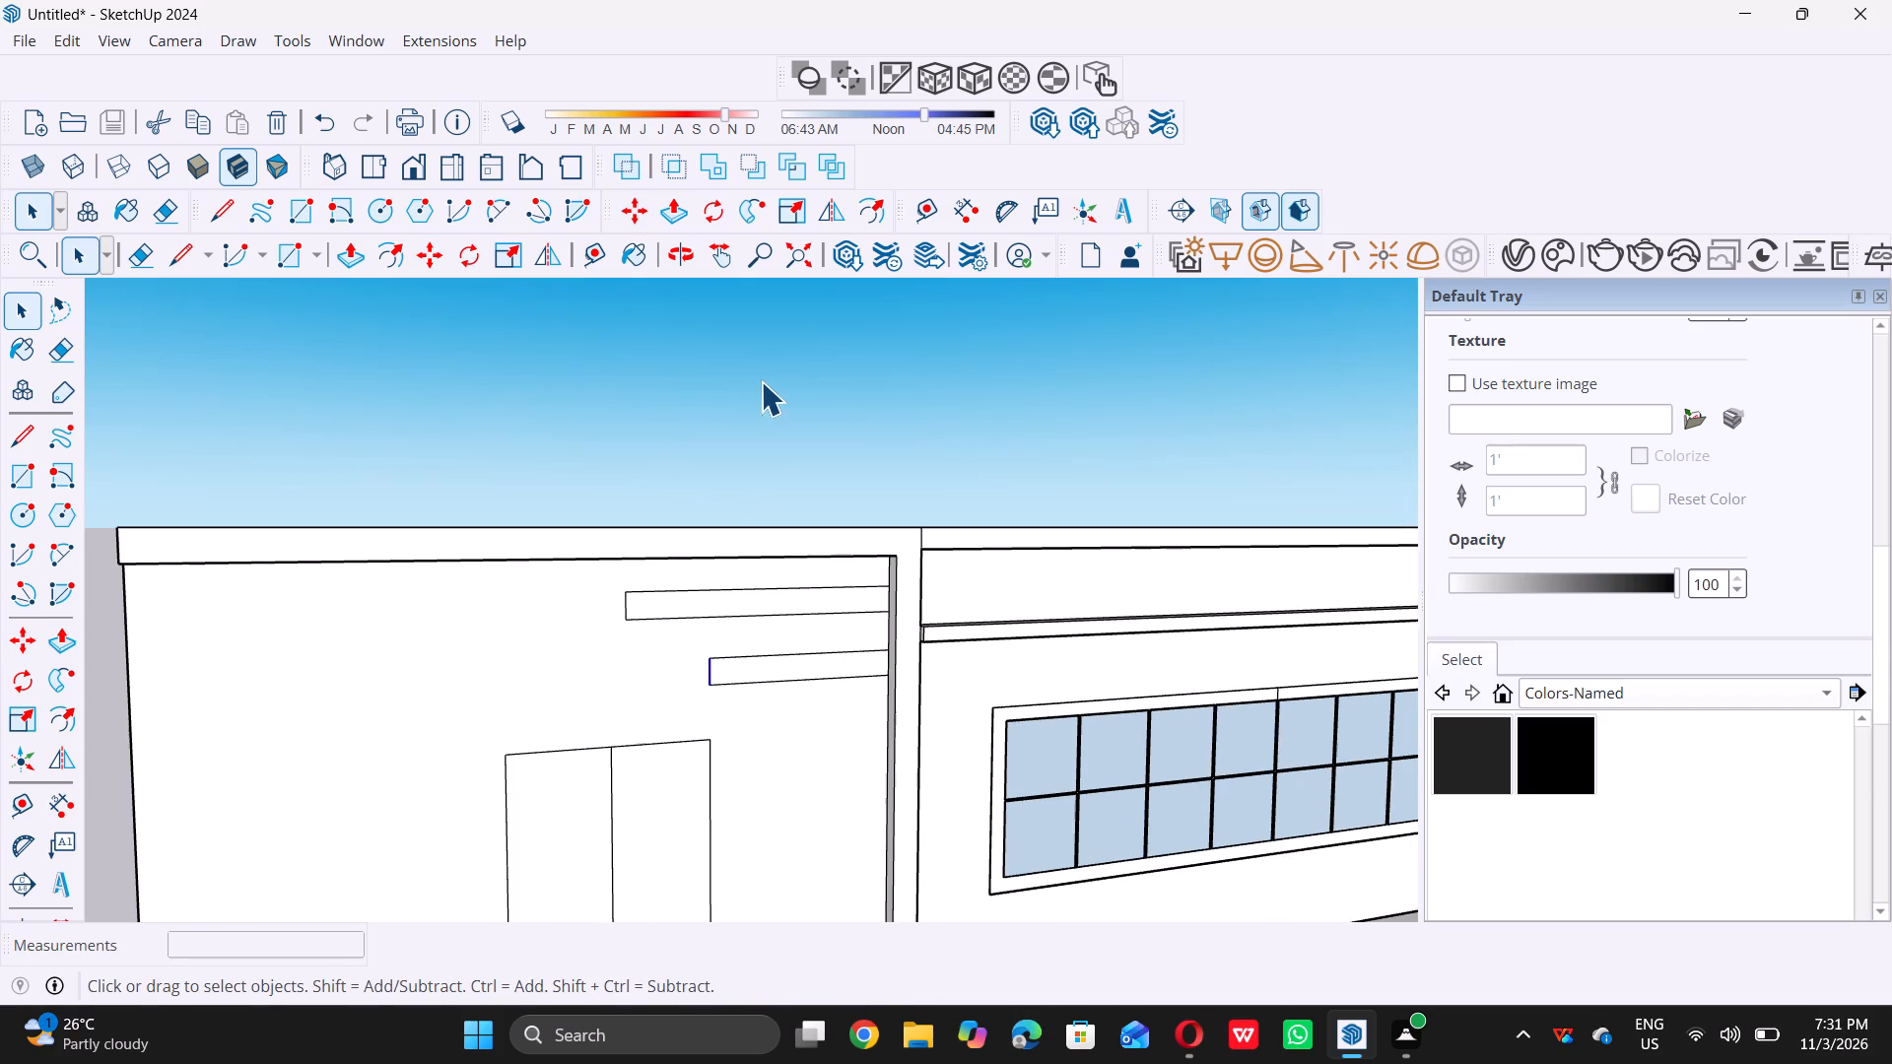
{"action": "left_click", "coordinate": [761, 381]}
Examine the two thin horizontal rectangles and the clear wall area beneath them beside the split tall rectangle.
{"action": "scroll", "coordinate": [777, 488], "scroll_direction": "down", "scroll_amount": 10}
{"action": "scroll", "coordinate": [814, 700], "scroll_direction": "down", "scroll_amount": 1}
{"action": "middle_click_drag", "start_coordinate": [663, 644], "coordinate": [615, 632]}
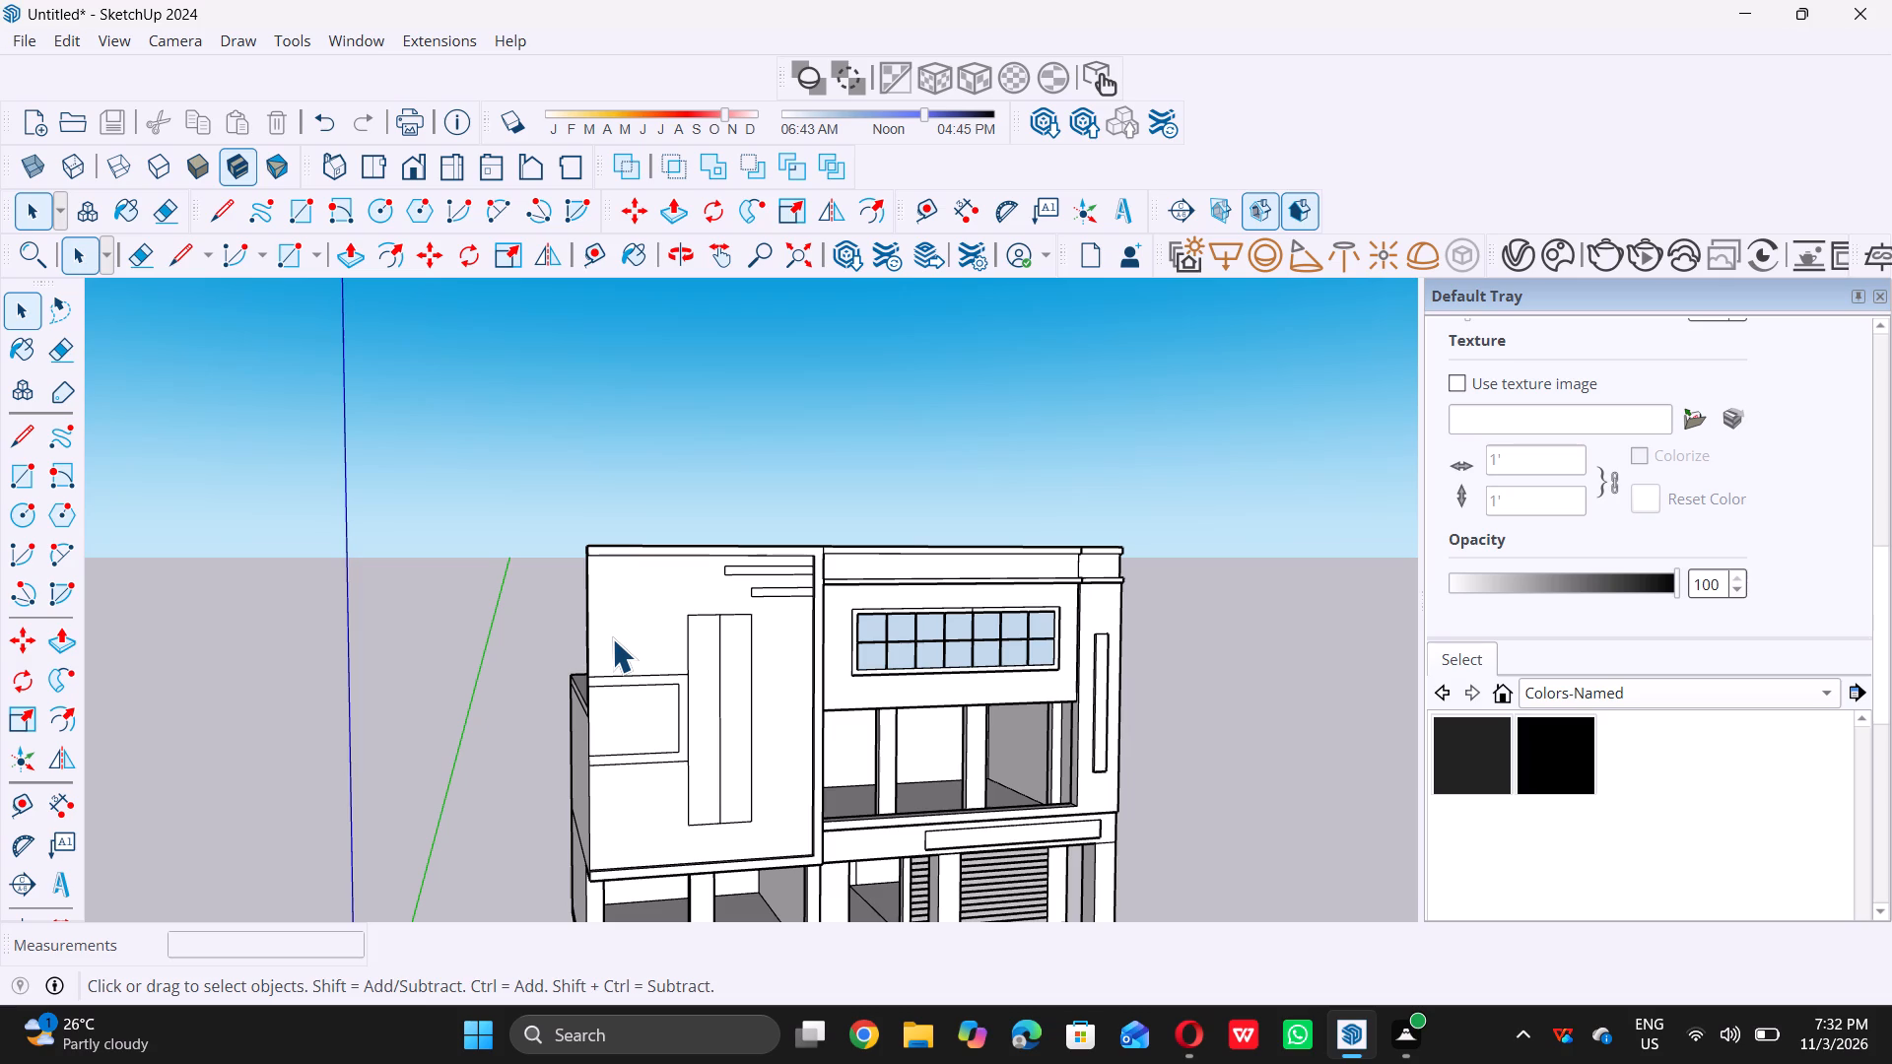
{"action": "middle_click_drag", "start_coordinate": [834, 705], "coordinate": [778, 642]}
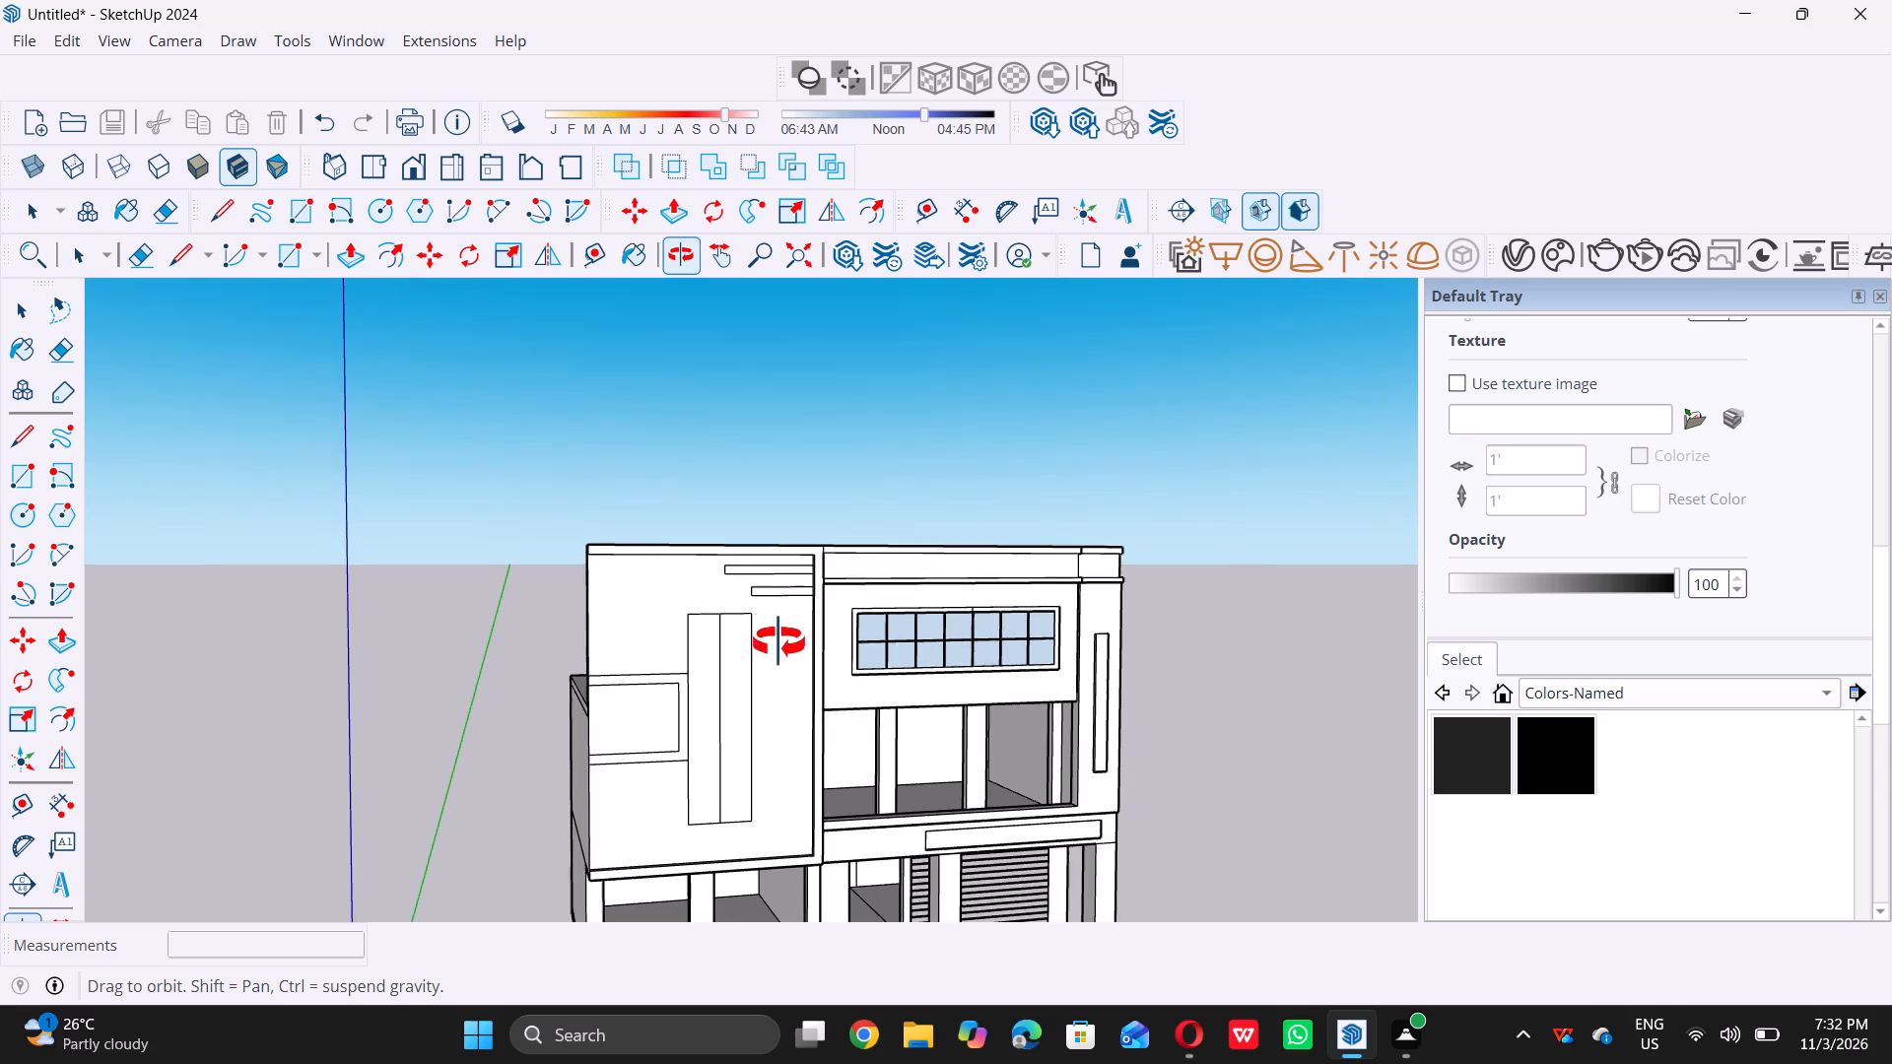
{"action": "middle_click_drag", "start_coordinate": [778, 642], "coordinate": [766, 628]}
{"action": "scroll", "coordinate": [765, 627], "scroll_direction": "up", "scroll_amount": 7}
{"action": "scroll", "coordinate": [754, 544], "scroll_direction": "up", "scroll_amount": 1}
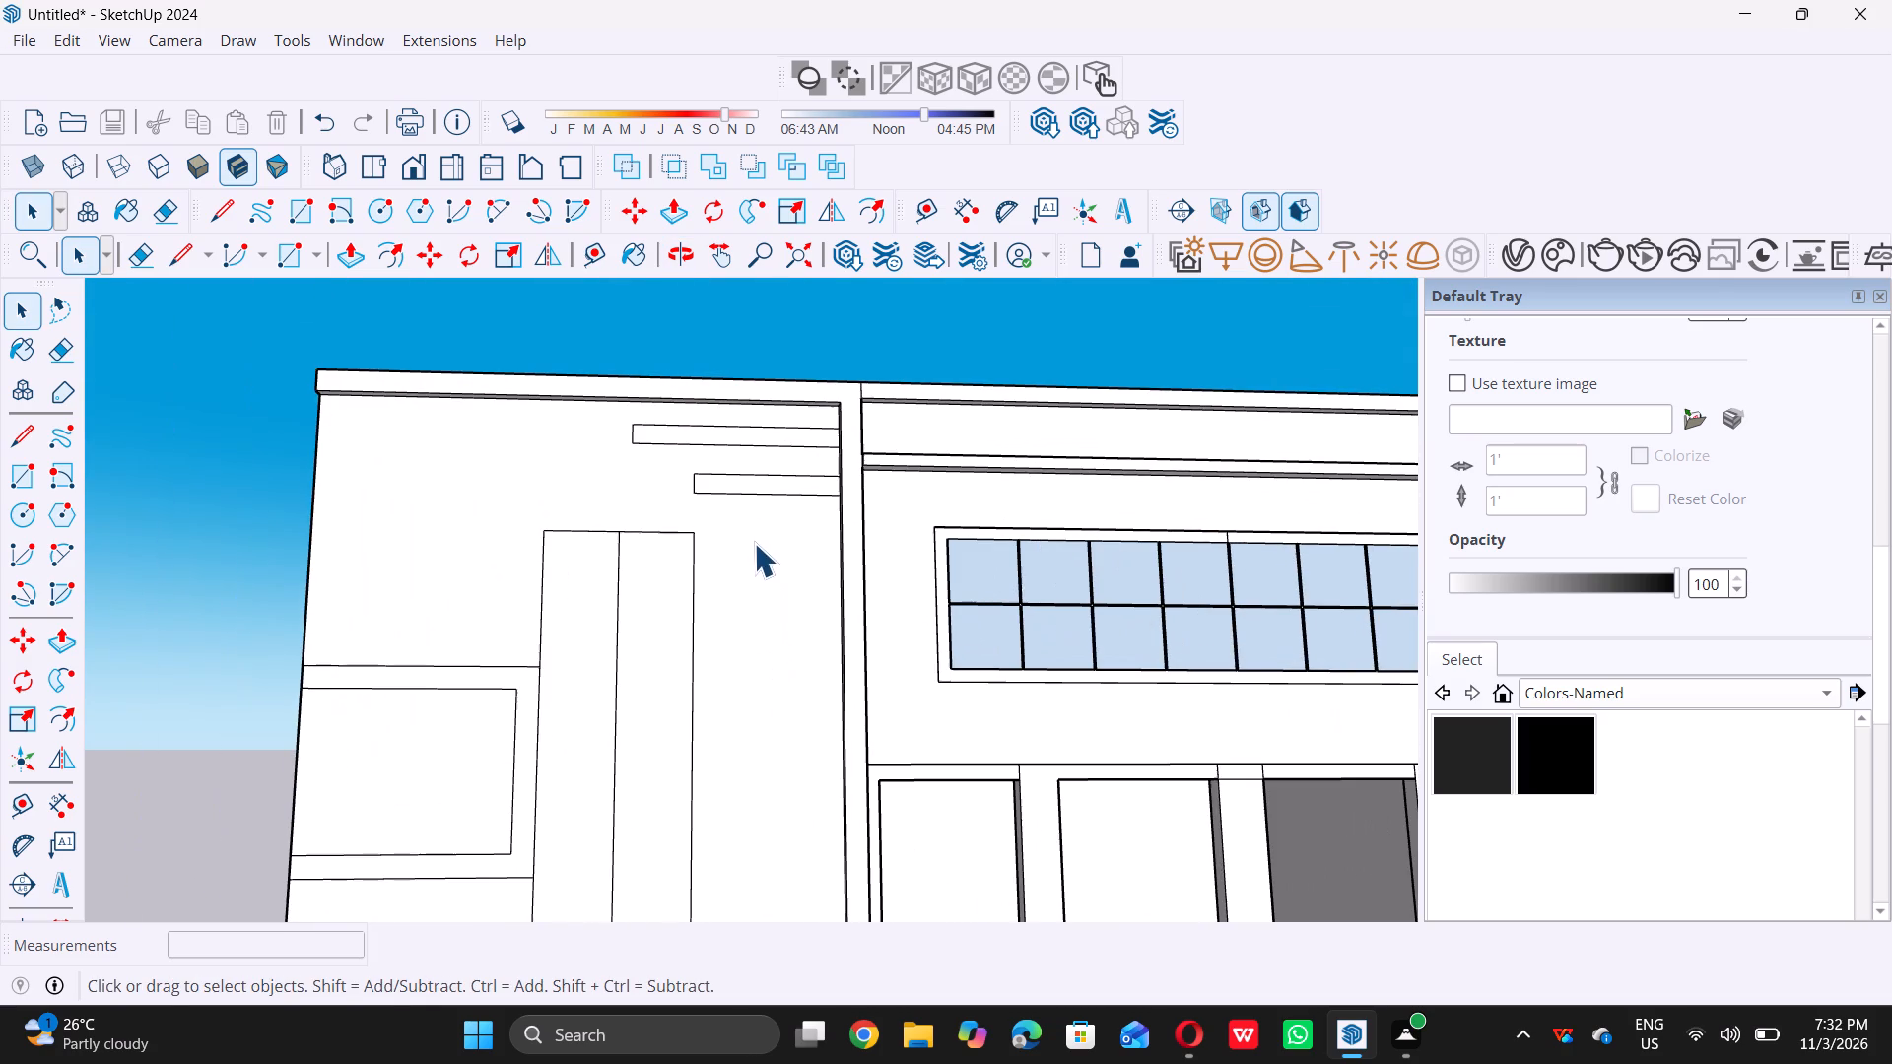
{"action": "middle_click_drag", "start_coordinate": [754, 543], "coordinate": [746, 529]}
{"action": "scroll", "coordinate": [744, 529], "scroll_direction": "down", "scroll_amount": 11}
{"action": "middle_click_drag", "start_coordinate": [745, 582], "coordinate": [737, 561]}
{"action": "scroll", "coordinate": [750, 564], "scroll_direction": "up", "scroll_amount": 8}
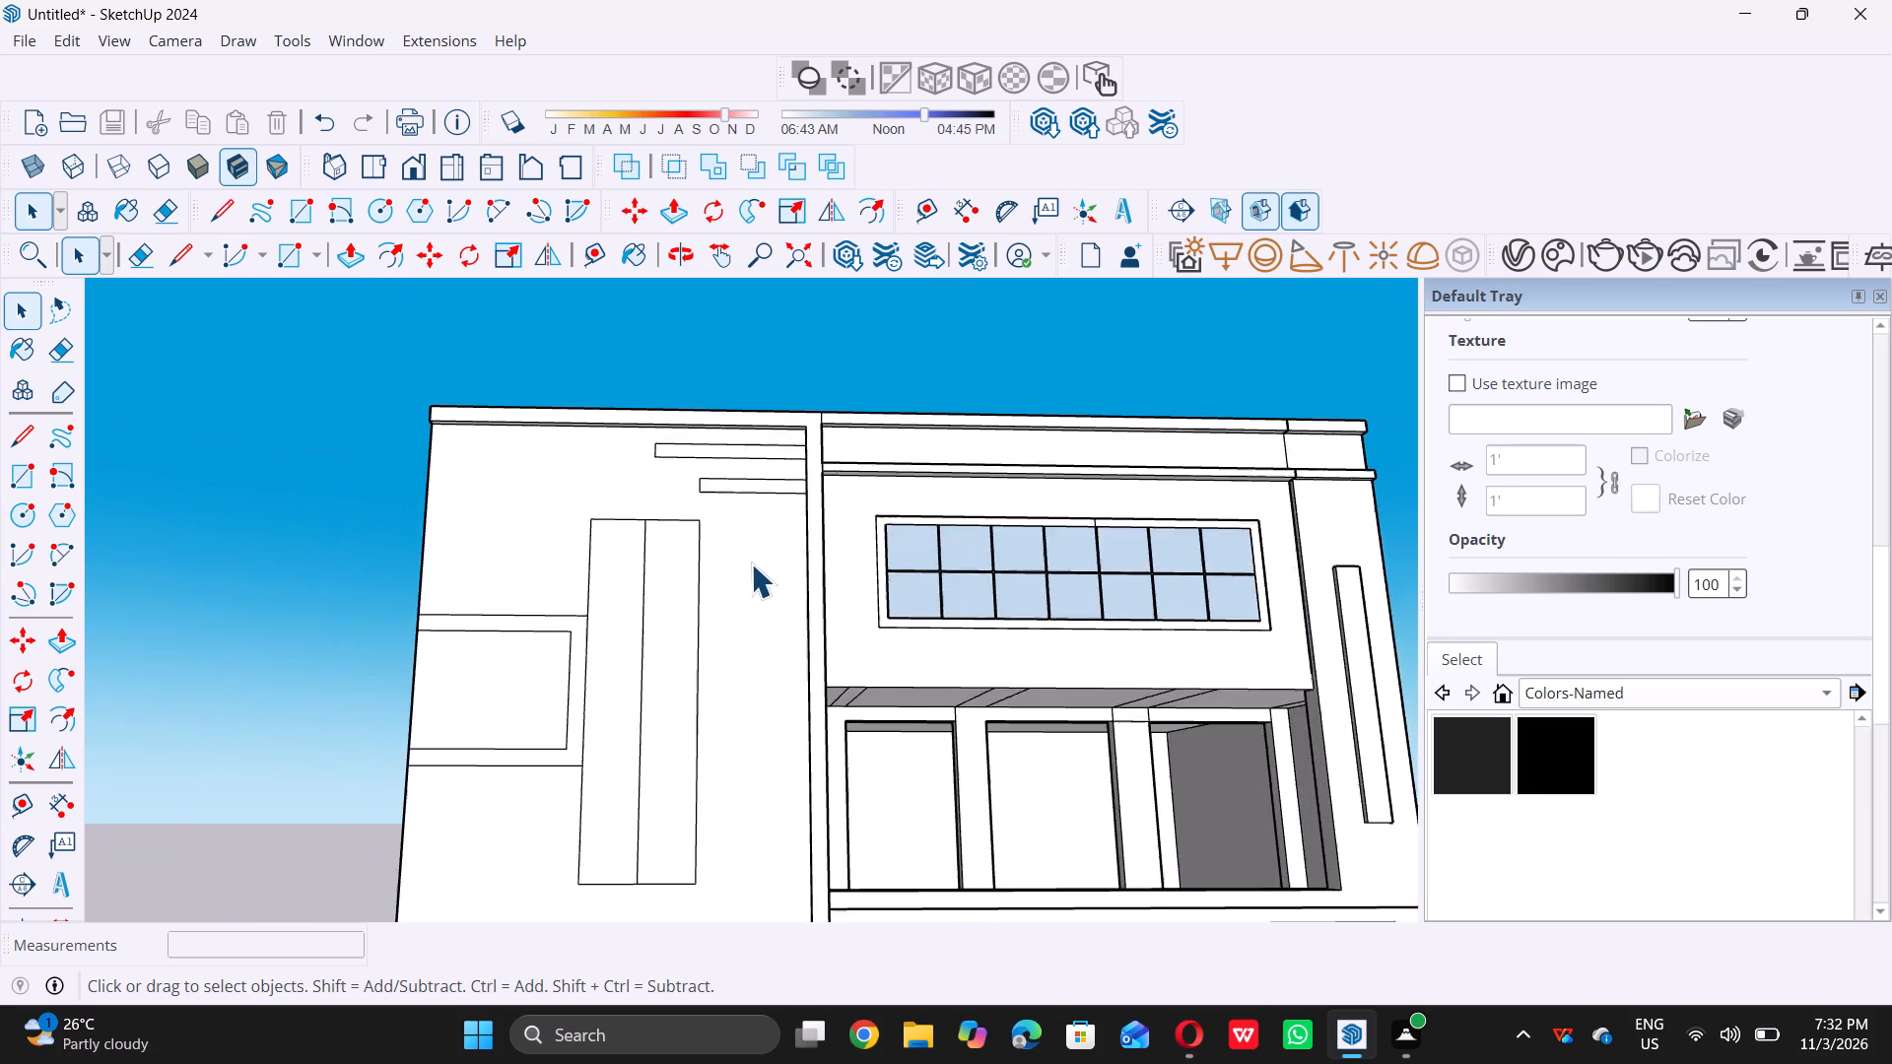
{"action": "scroll", "coordinate": [751, 564], "scroll_direction": "up", "scroll_amount": 2}
Draw a narrow vertical rectangle about 5 7/16" by 21' 2" from the lower horizontal rectangle's bottom edge down to the panel's bottom edge.
{"action": "key", "text": "r"}
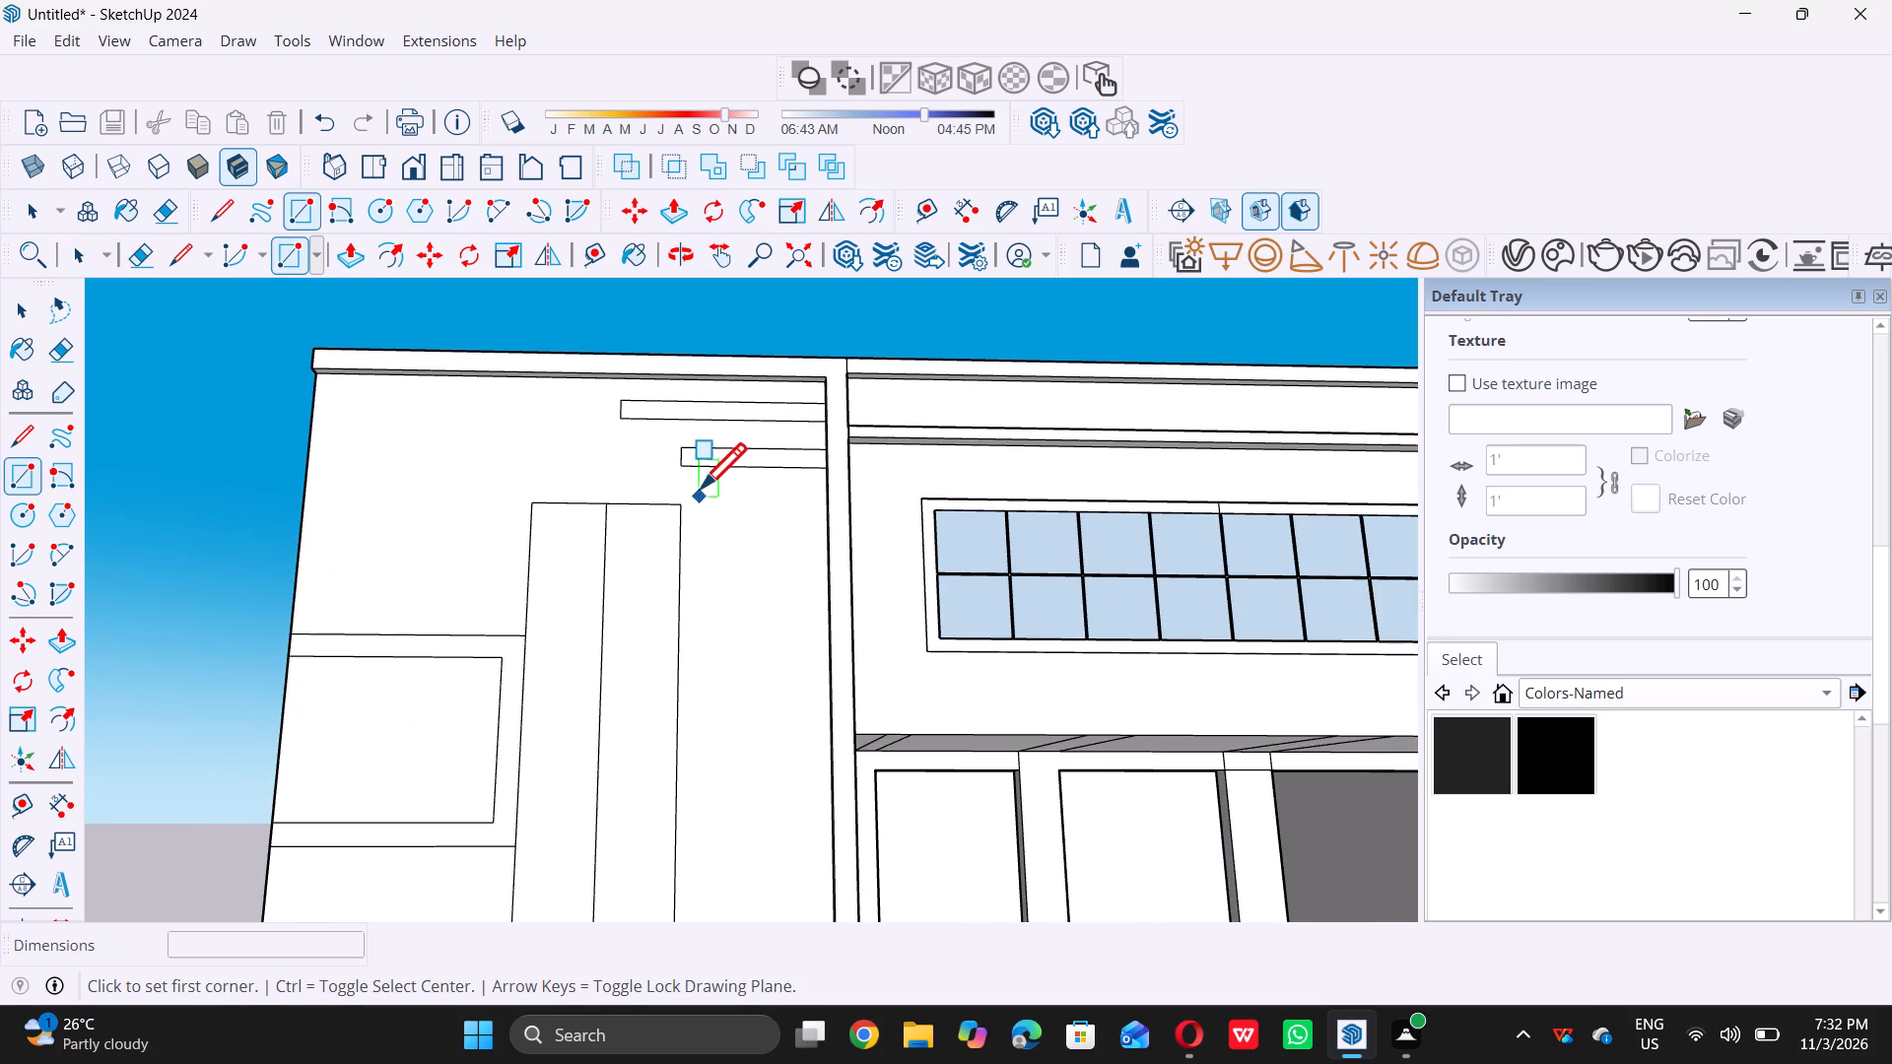
{"action": "scroll", "coordinate": [711, 491], "scroll_direction": "up", "scroll_amount": 13}
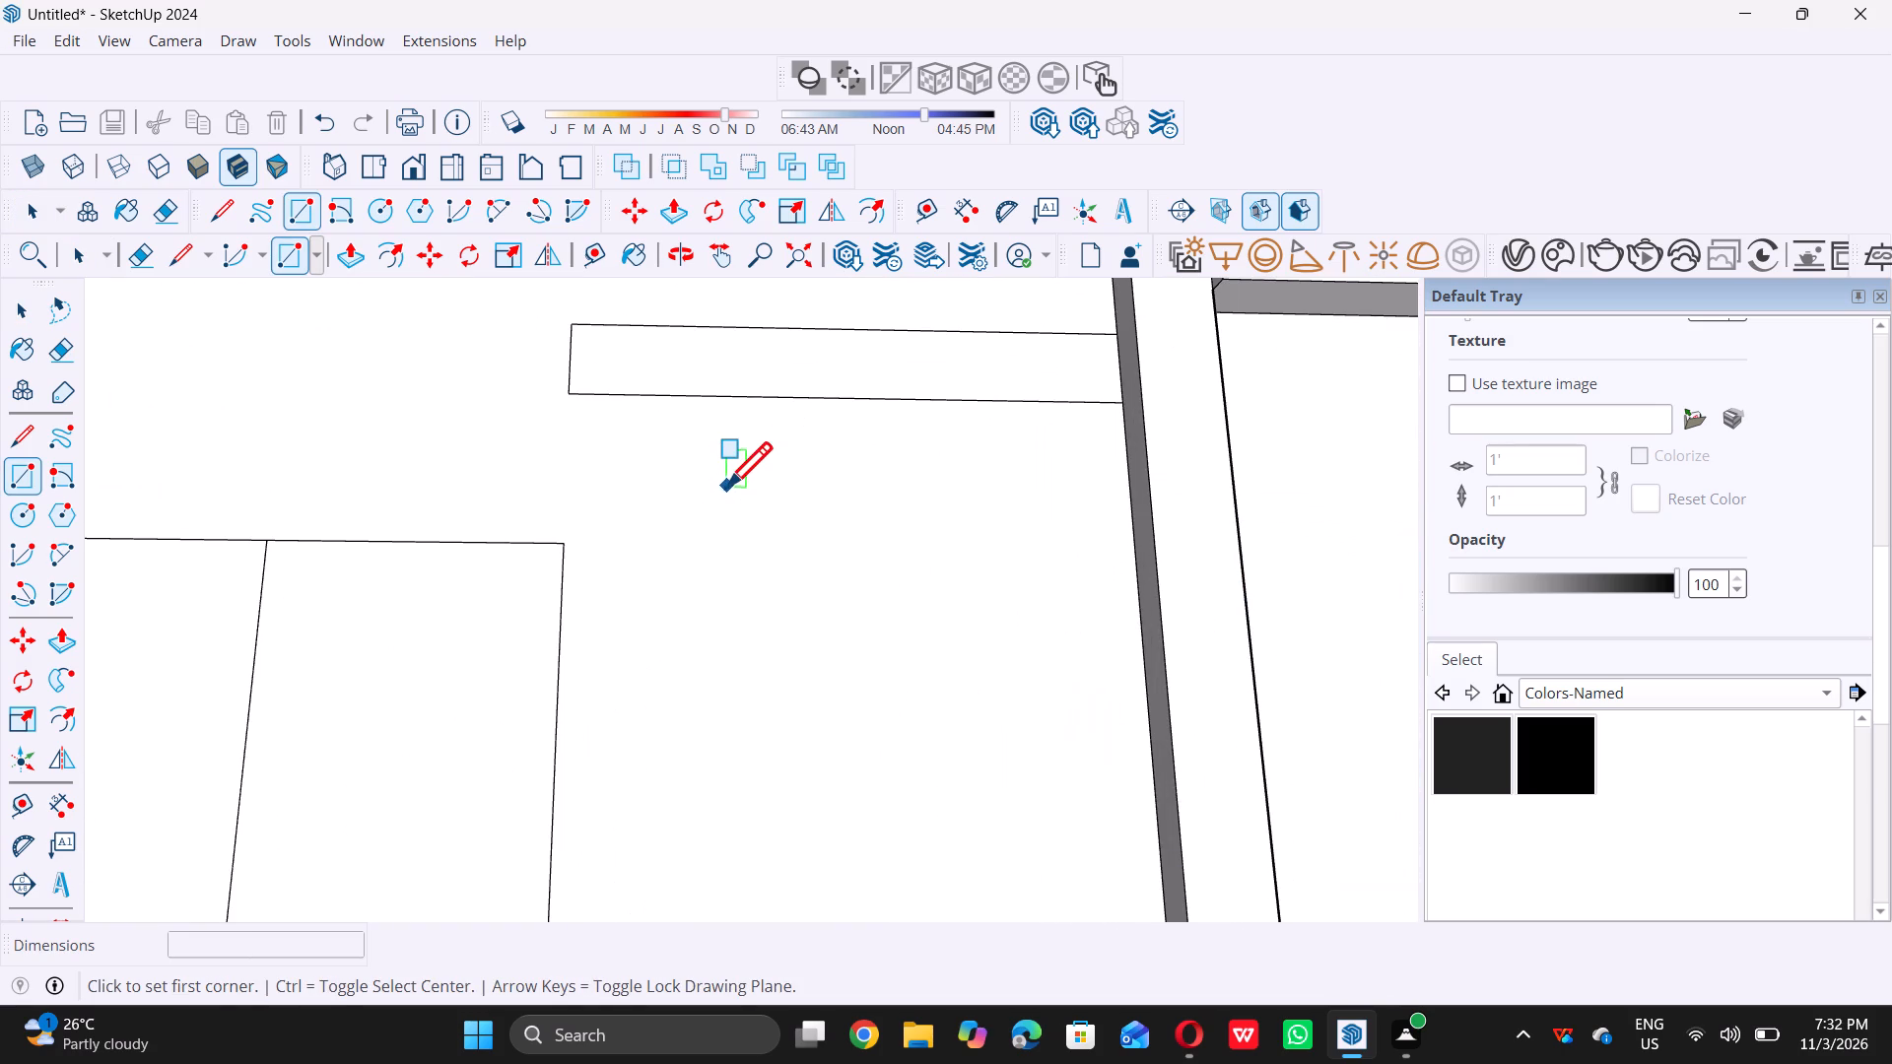
{"action": "left_click", "coordinate": [761, 396]}
{"action": "scroll", "coordinate": [761, 396], "scroll_direction": "down", "scroll_amount": 18}
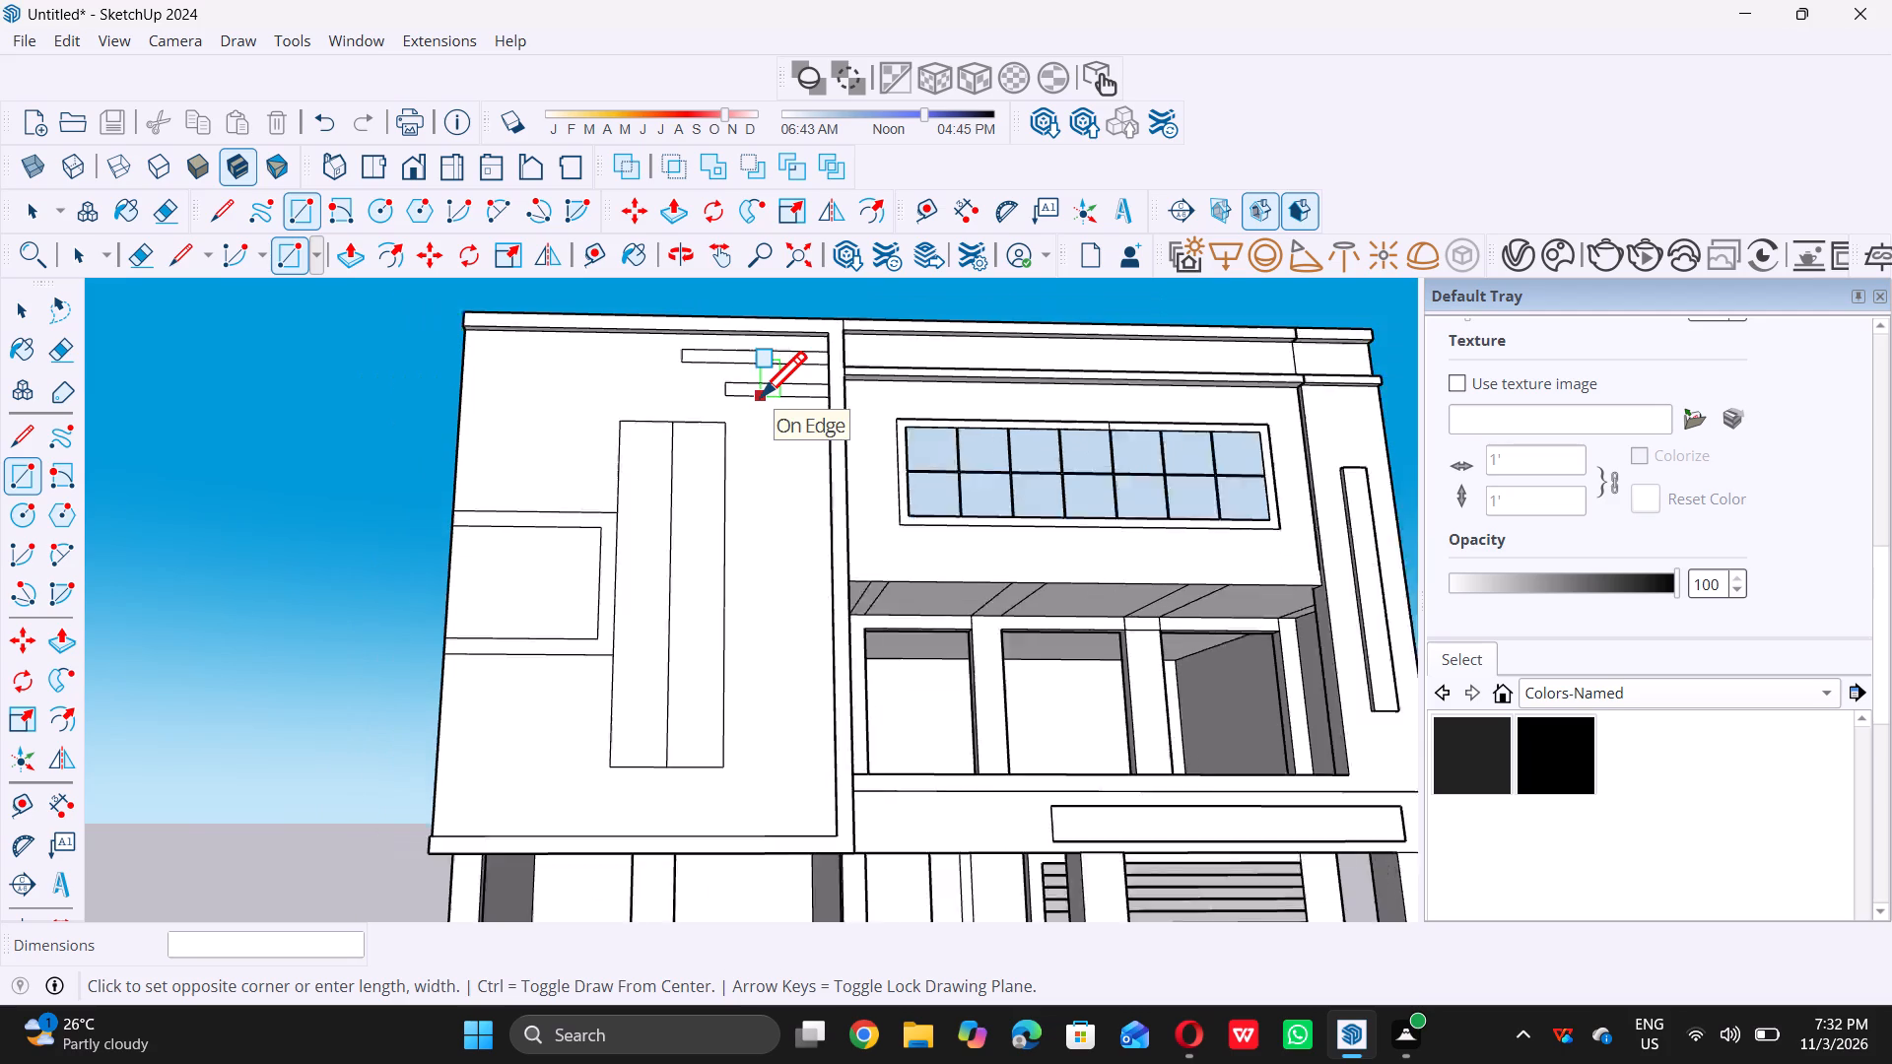
{"action": "scroll", "coordinate": [761, 396], "scroll_direction": "down", "scroll_amount": 4}
{"action": "scroll", "coordinate": [770, 646], "scroll_direction": "up", "scroll_amount": 5}
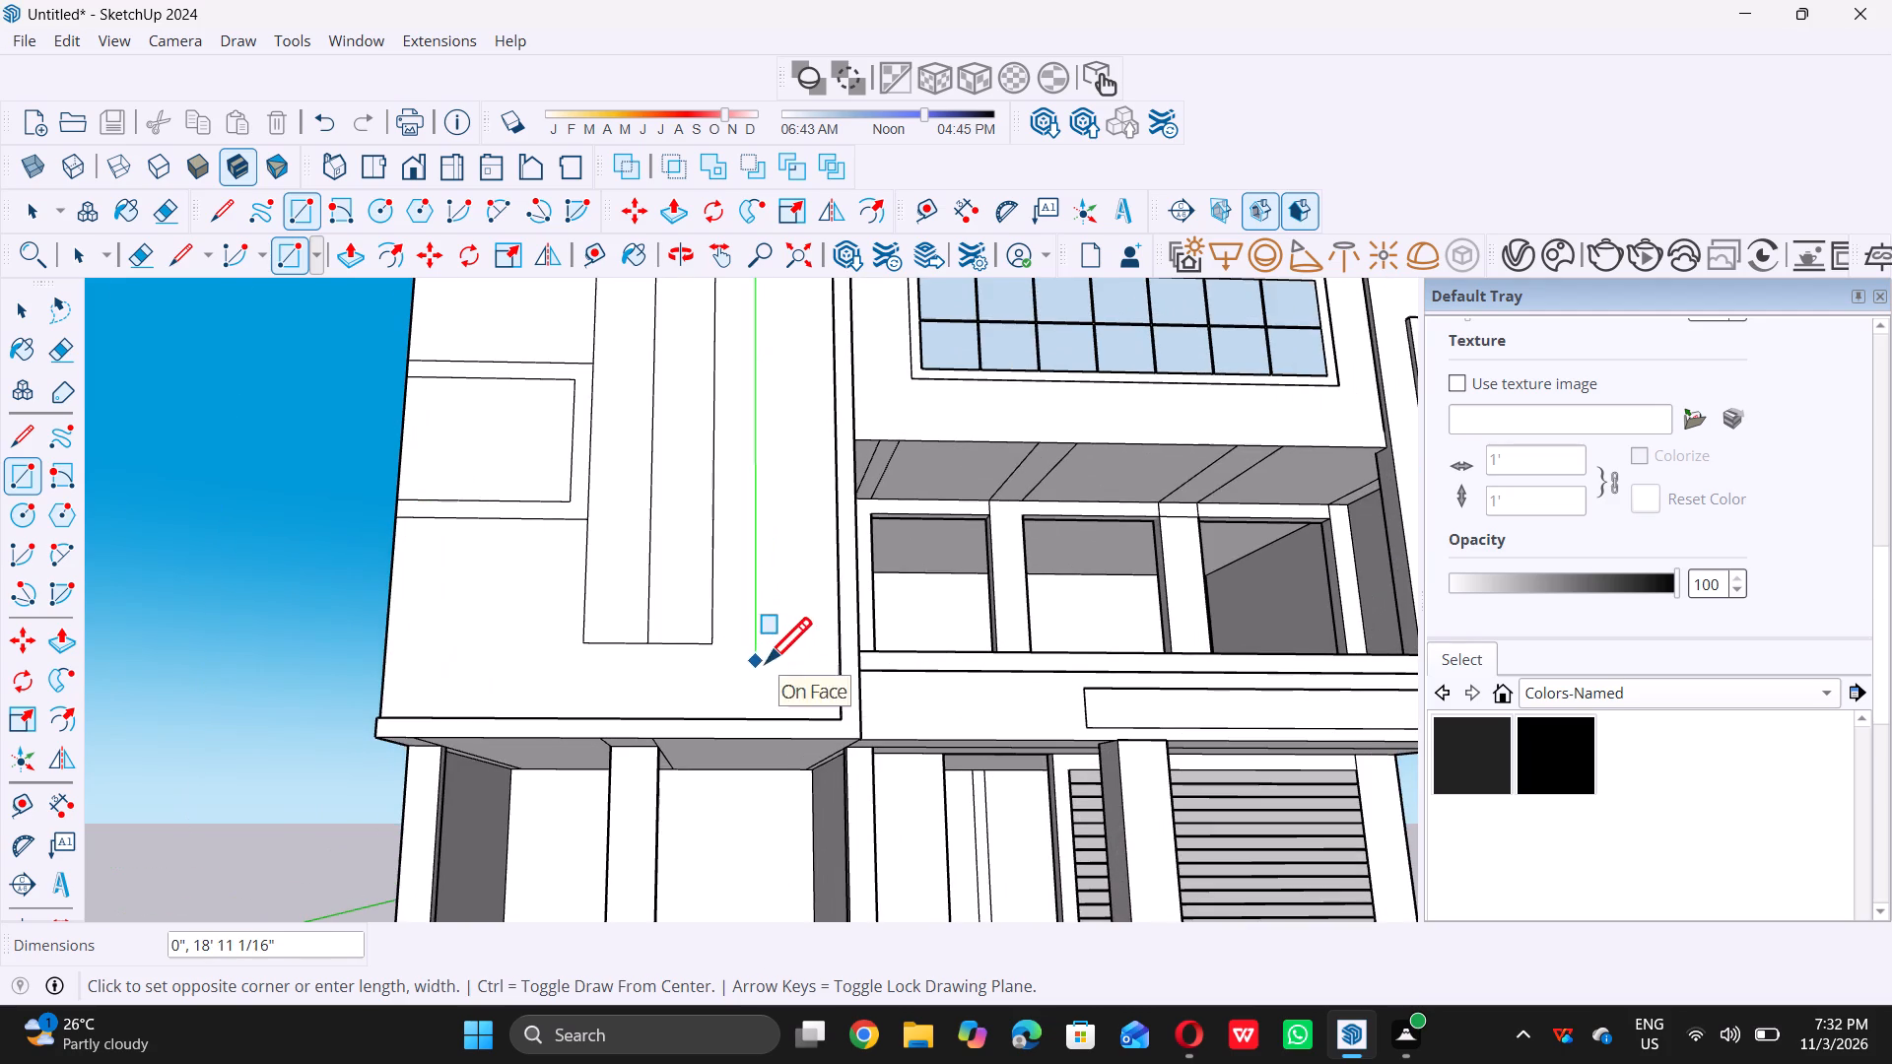
{"action": "middle_click_drag", "start_coordinate": [766, 662], "coordinate": [809, 717]}
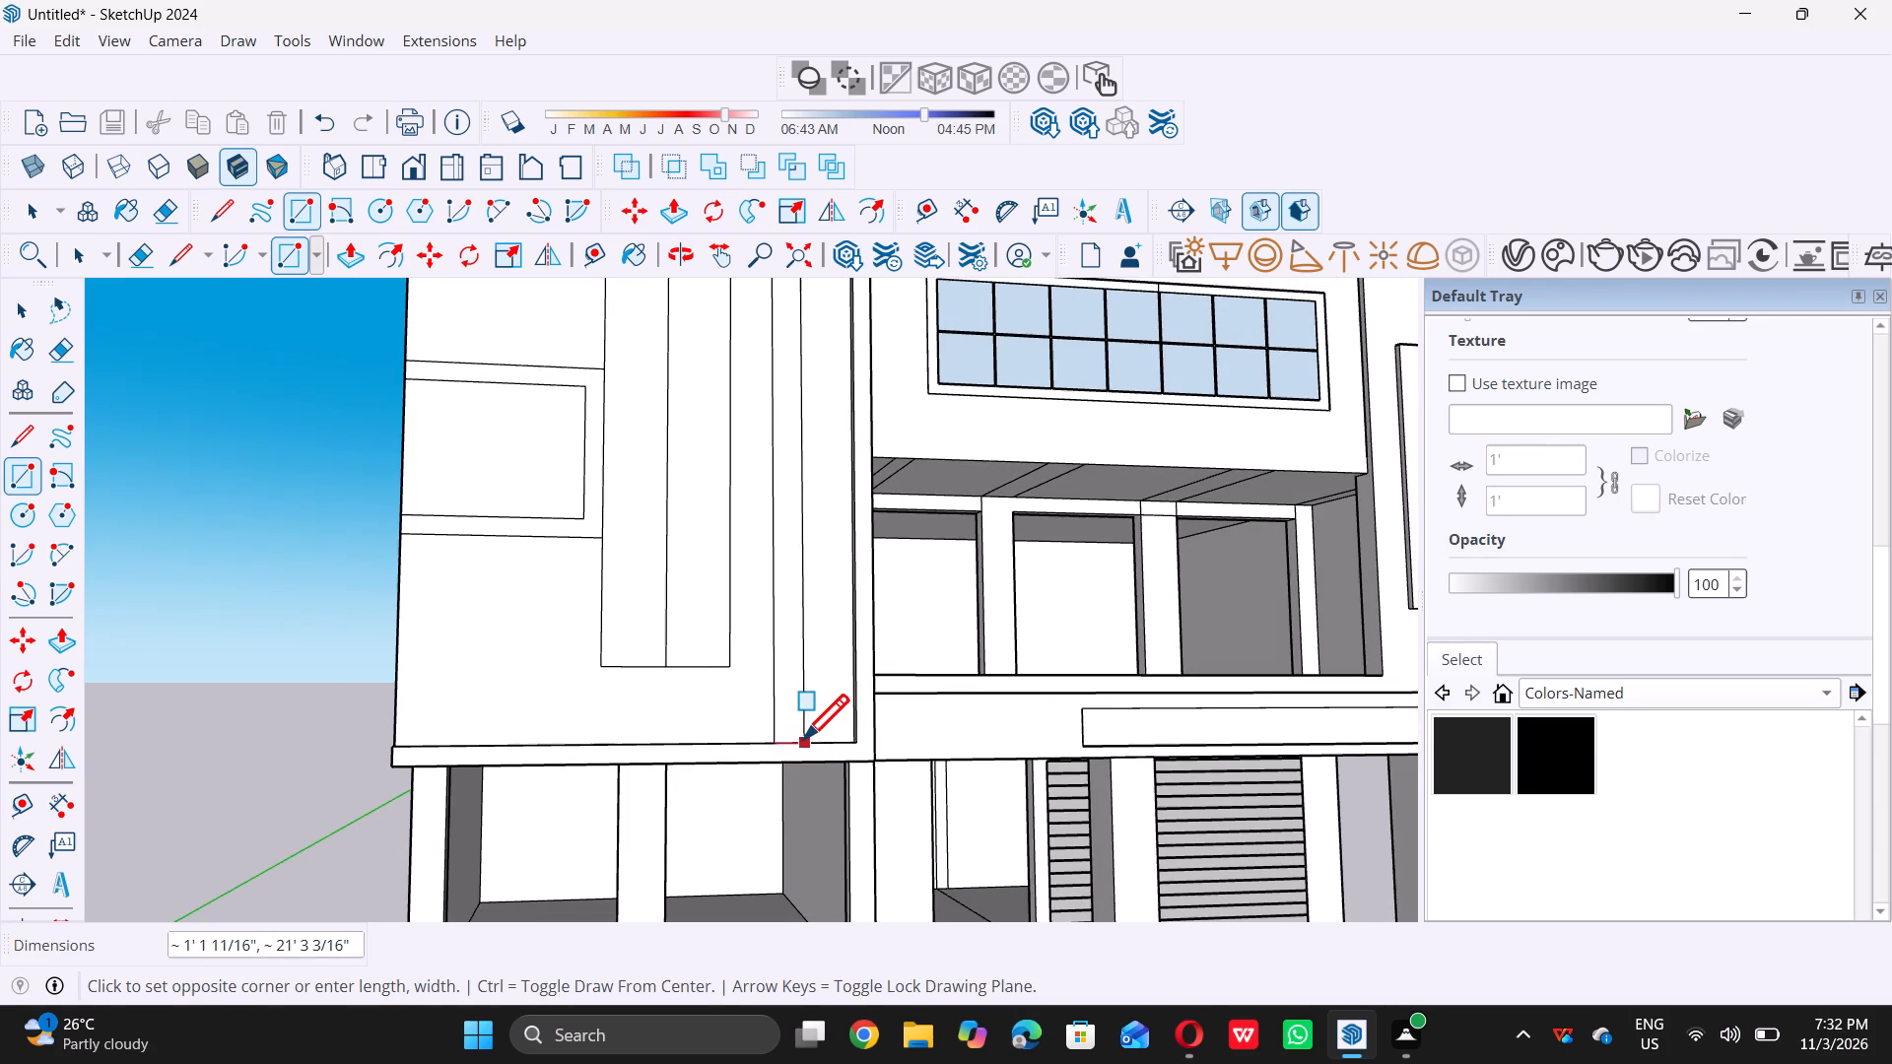
{"action": "scroll", "coordinate": [803, 739], "scroll_direction": "up", "scroll_amount": 6}
{"action": "scroll", "coordinate": [722, 683], "scroll_direction": "down", "scroll_amount": 3}
{"action": "middle_click_drag", "start_coordinate": [727, 703], "coordinate": [749, 787]}
{"action": "scroll", "coordinate": [749, 788], "scroll_direction": "up", "scroll_amount": 11}
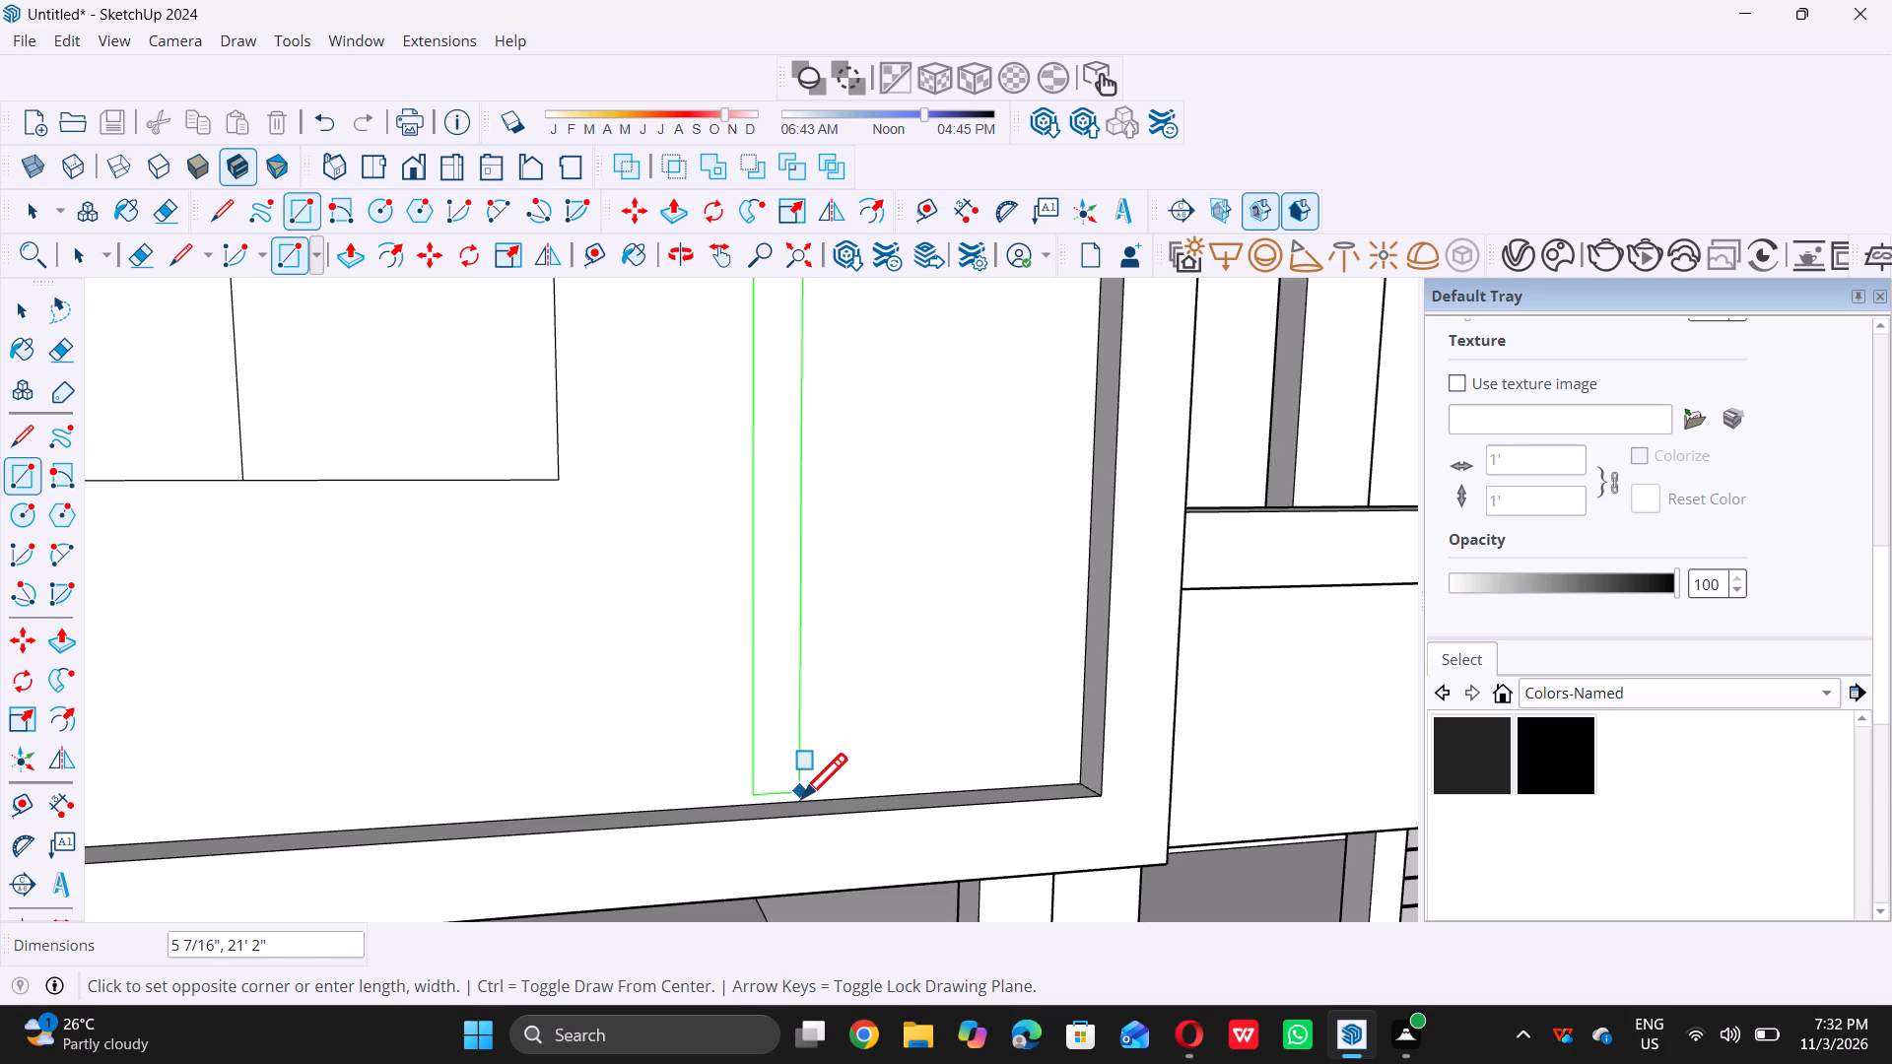
{"action": "left_click", "coordinate": [801, 798]}
{"action": "key", "text": "space"}
{"action": "scroll", "coordinate": [801, 798], "scroll_direction": "down", "scroll_amount": 19}
{"action": "scroll", "coordinate": [698, 680], "scroll_direction": "down", "scroll_amount": 3}
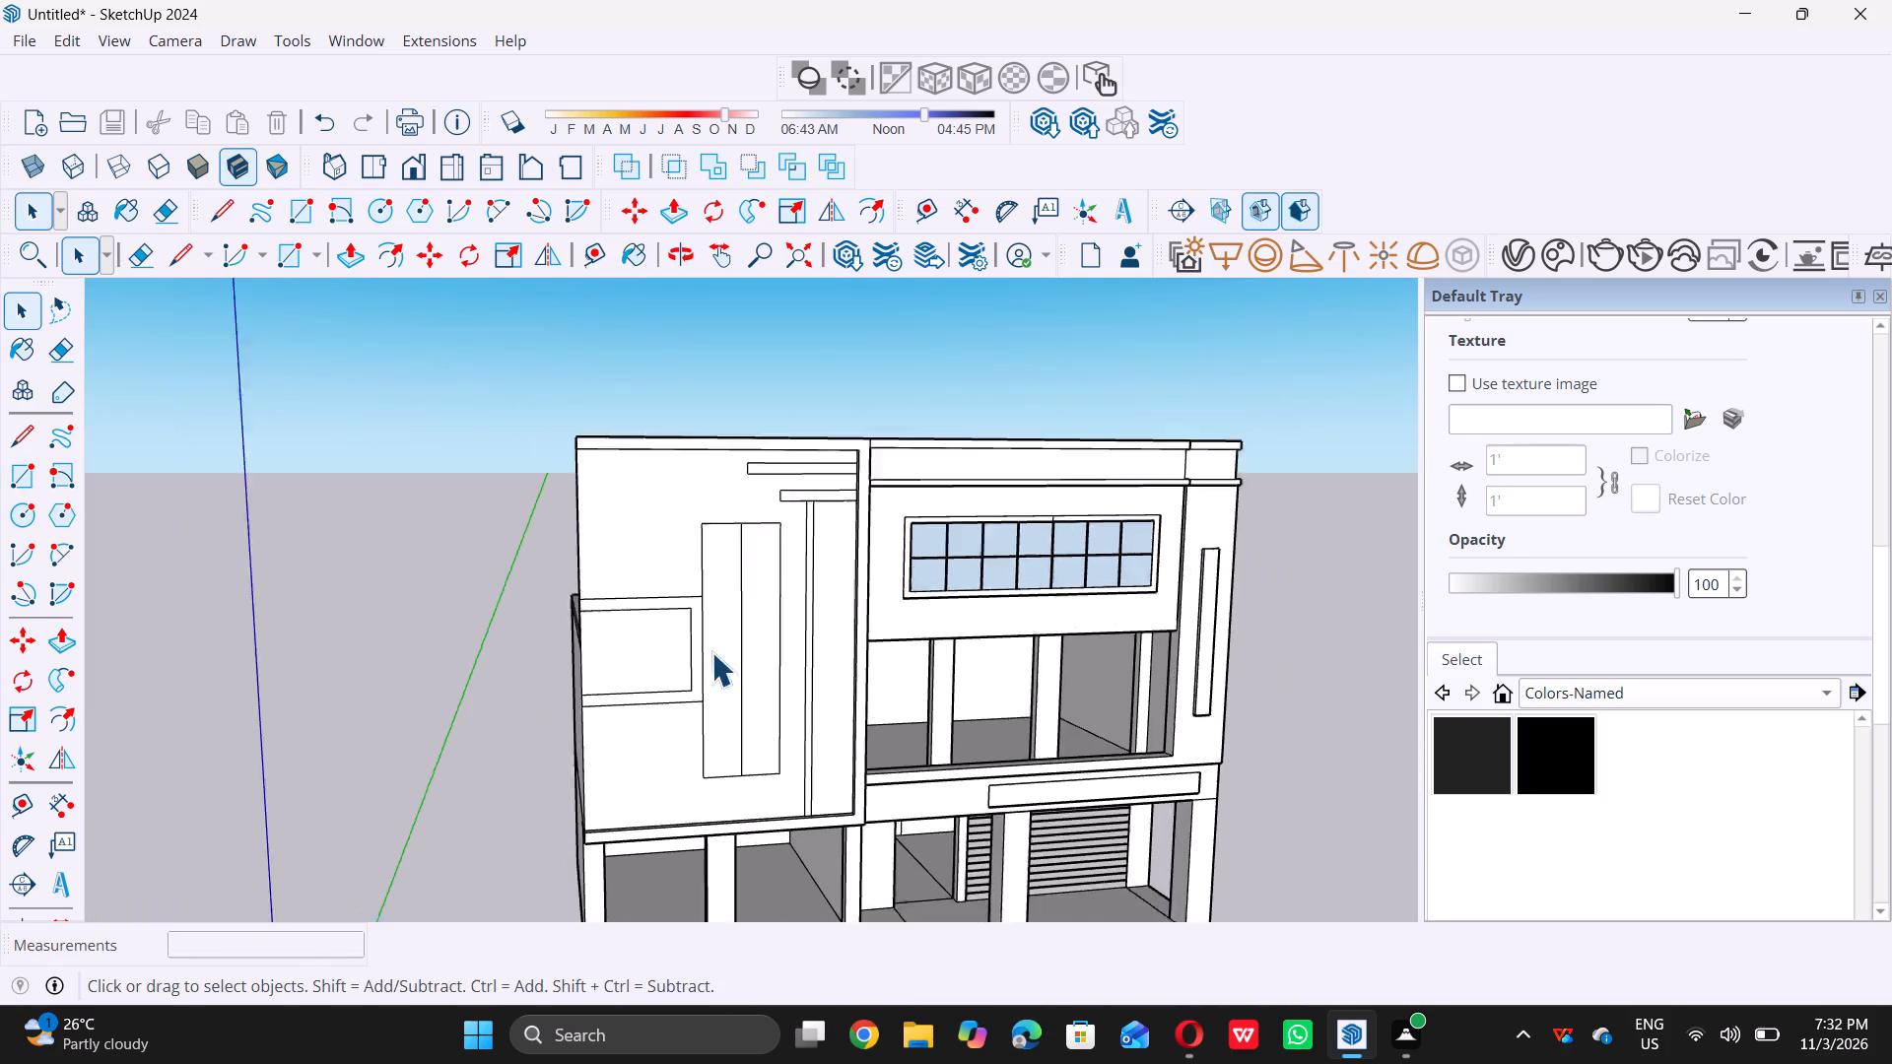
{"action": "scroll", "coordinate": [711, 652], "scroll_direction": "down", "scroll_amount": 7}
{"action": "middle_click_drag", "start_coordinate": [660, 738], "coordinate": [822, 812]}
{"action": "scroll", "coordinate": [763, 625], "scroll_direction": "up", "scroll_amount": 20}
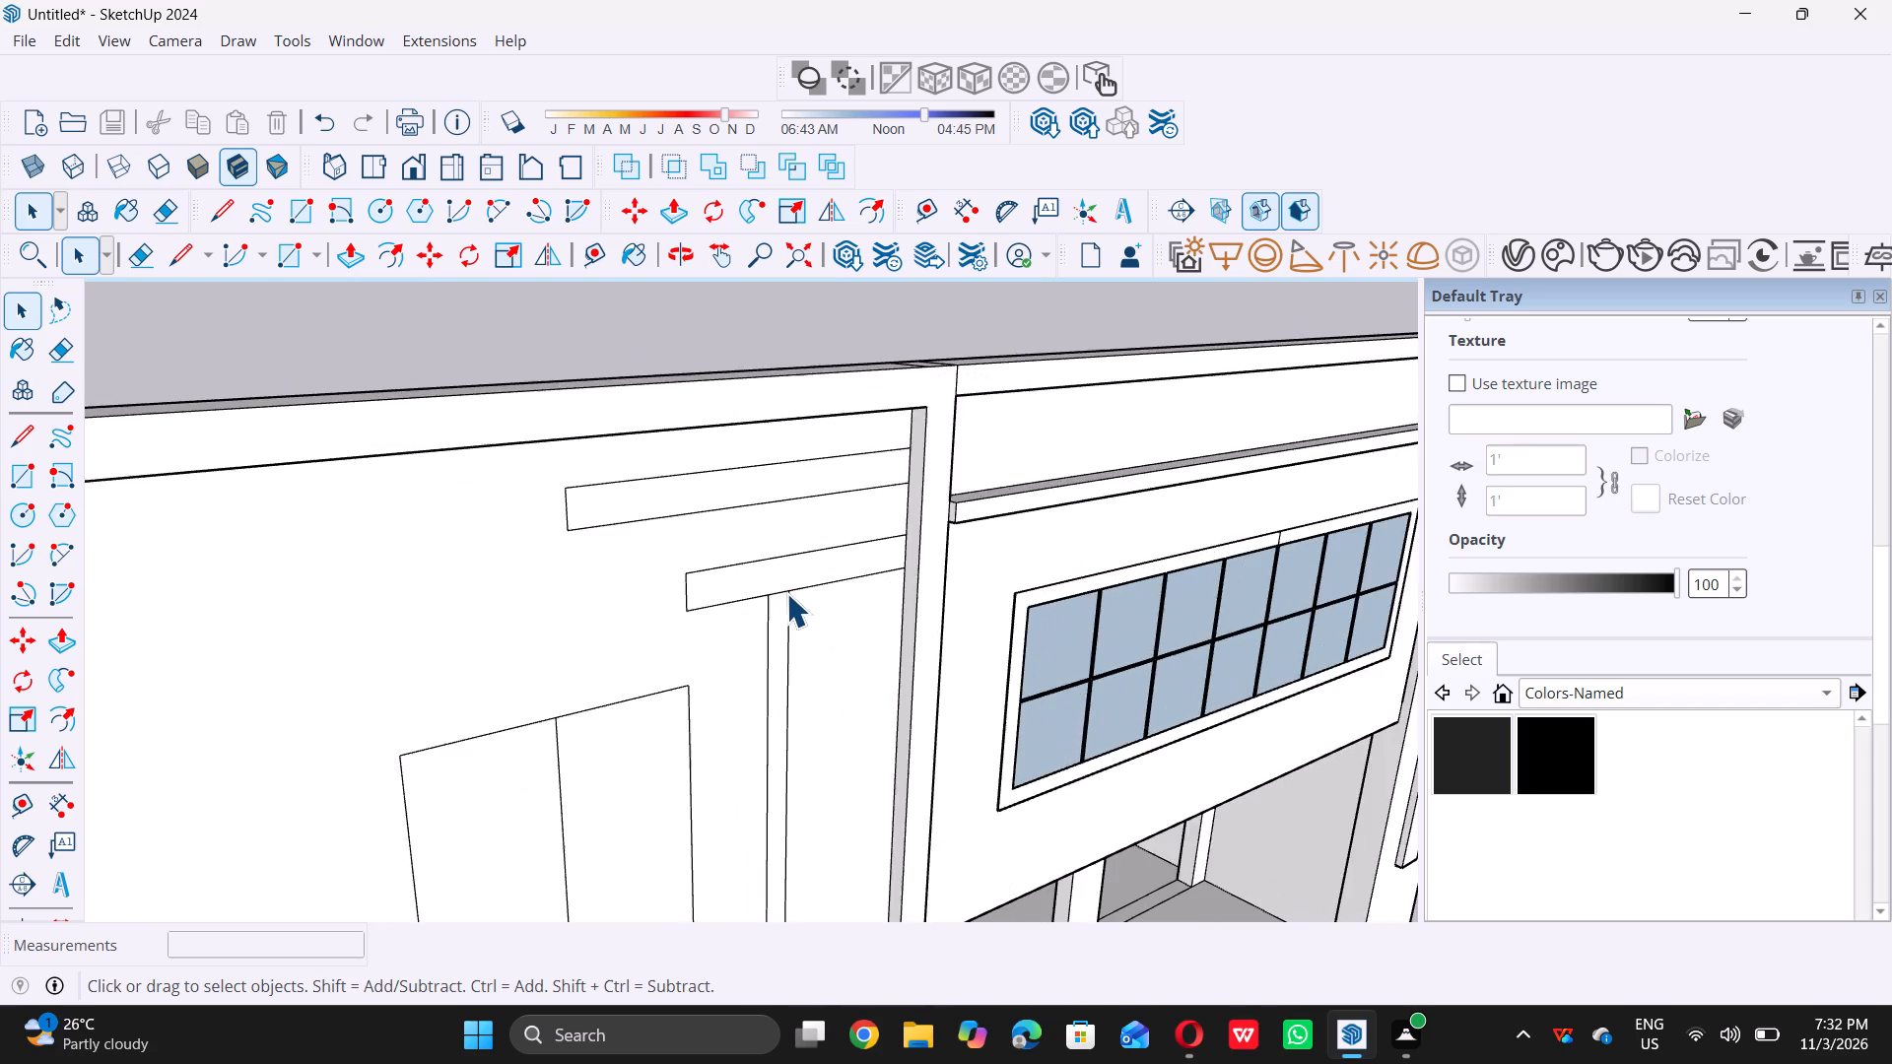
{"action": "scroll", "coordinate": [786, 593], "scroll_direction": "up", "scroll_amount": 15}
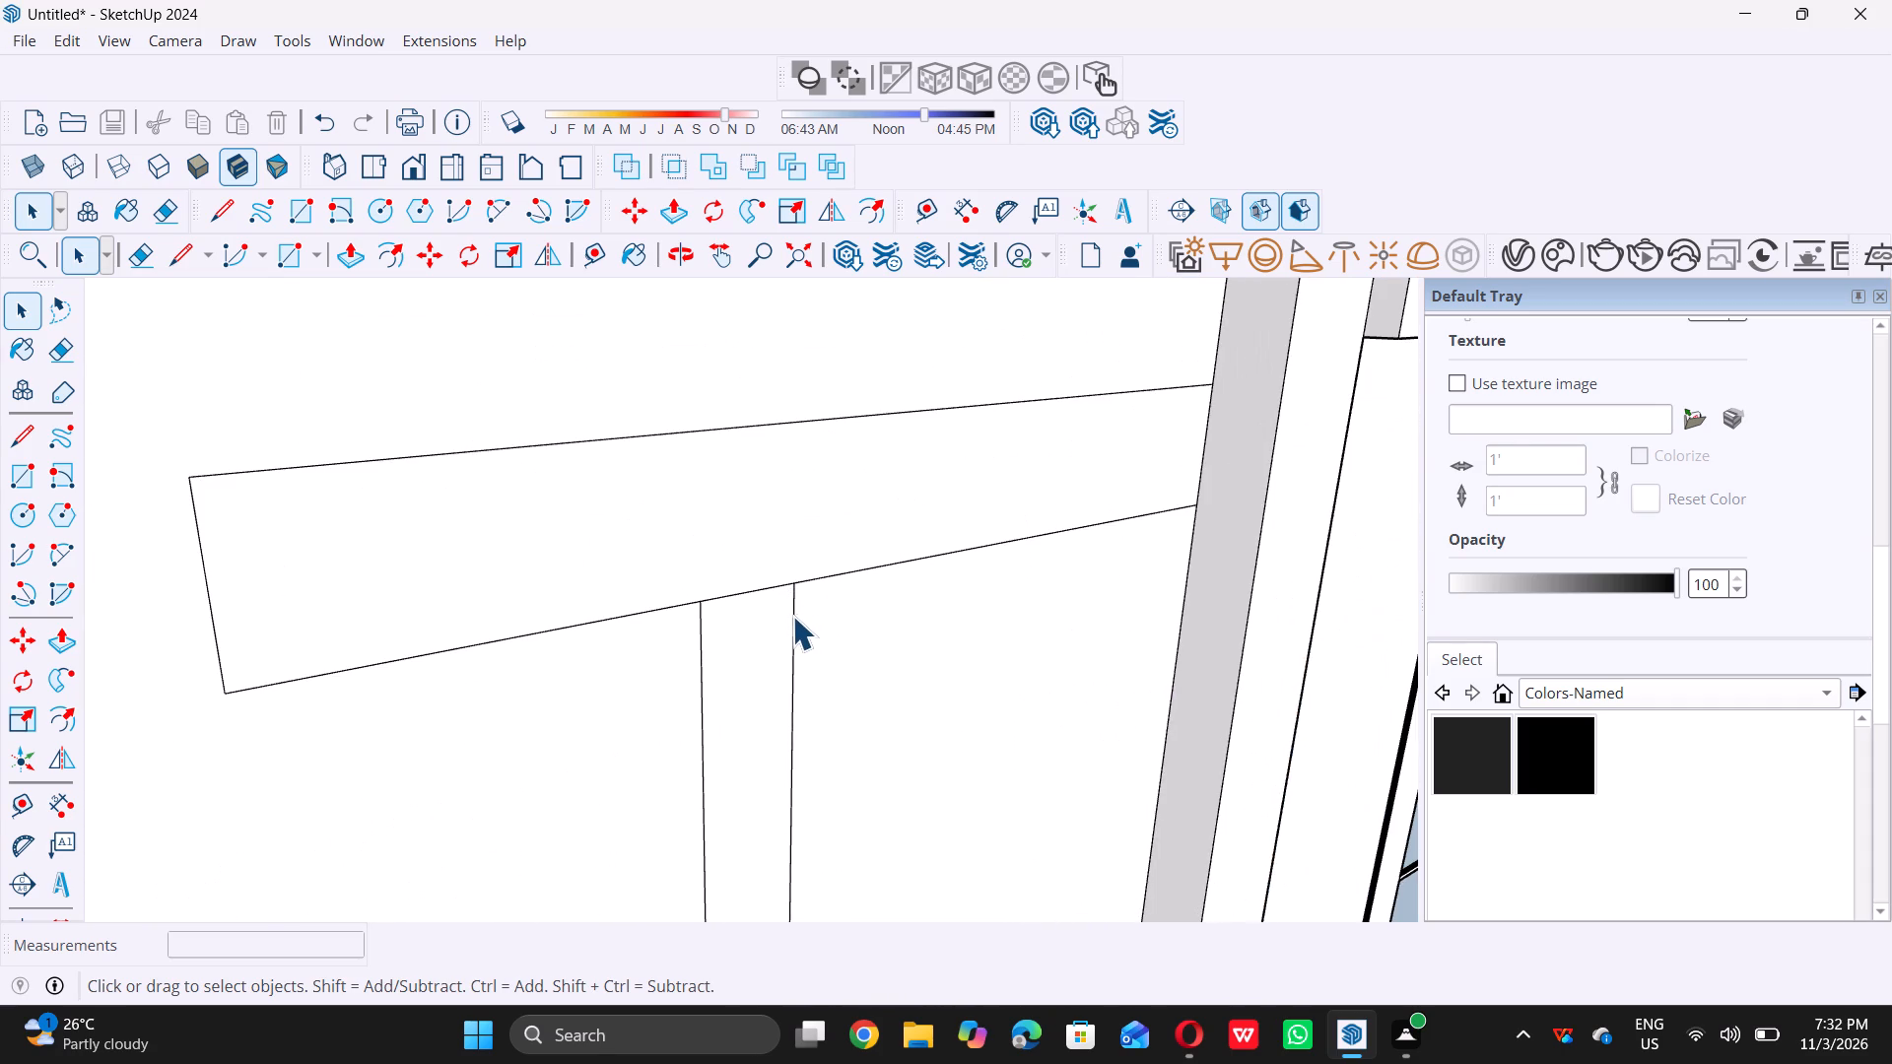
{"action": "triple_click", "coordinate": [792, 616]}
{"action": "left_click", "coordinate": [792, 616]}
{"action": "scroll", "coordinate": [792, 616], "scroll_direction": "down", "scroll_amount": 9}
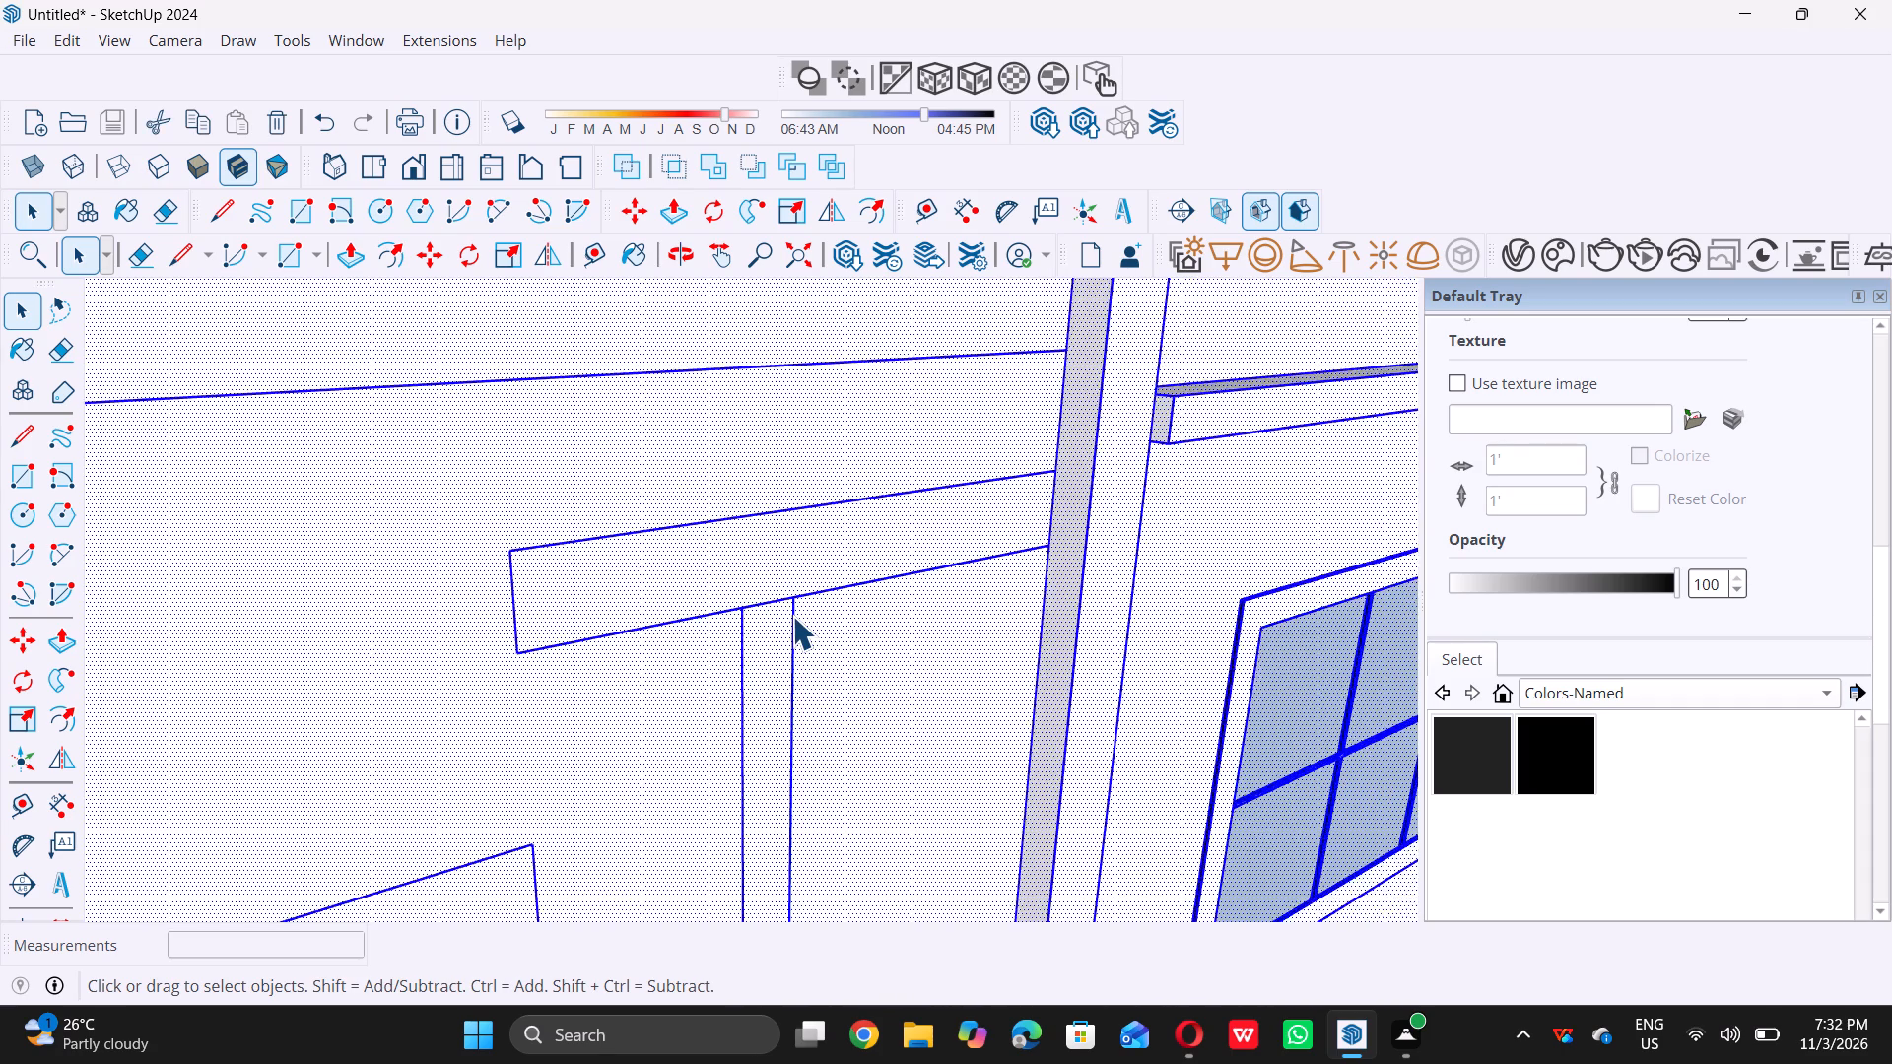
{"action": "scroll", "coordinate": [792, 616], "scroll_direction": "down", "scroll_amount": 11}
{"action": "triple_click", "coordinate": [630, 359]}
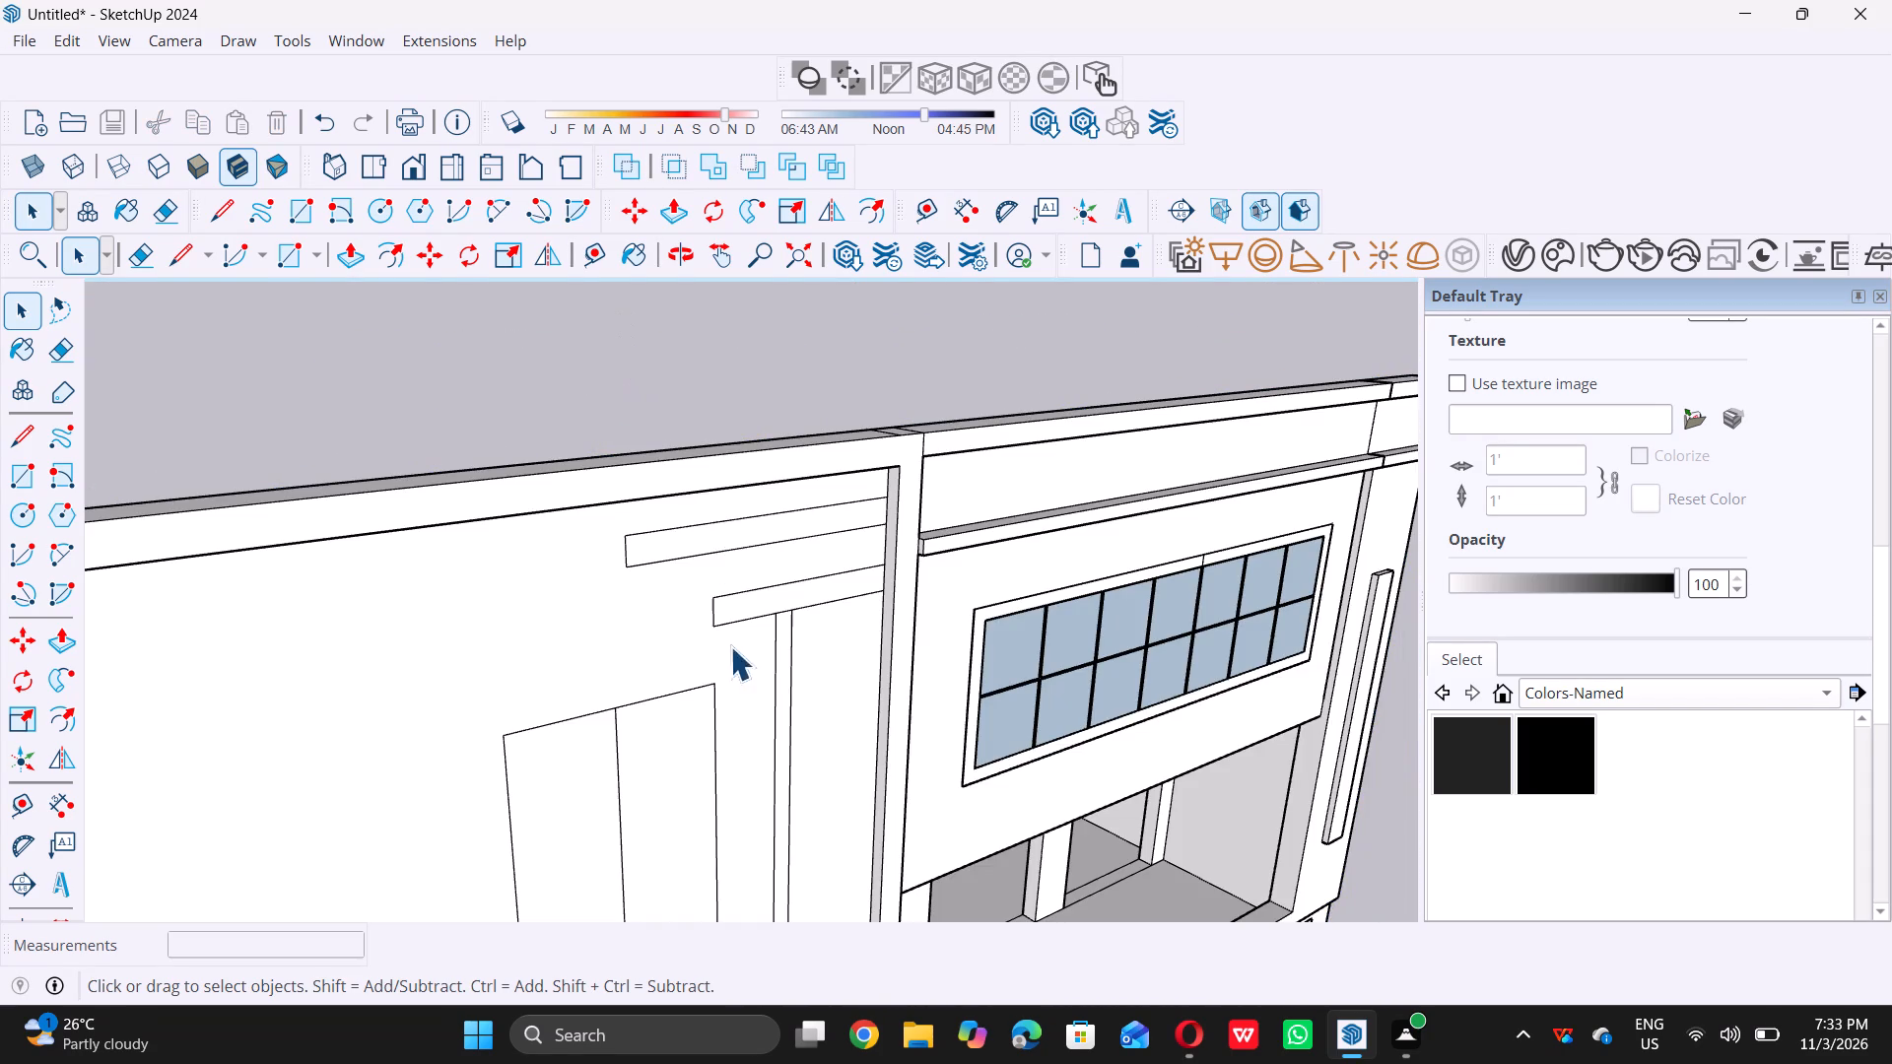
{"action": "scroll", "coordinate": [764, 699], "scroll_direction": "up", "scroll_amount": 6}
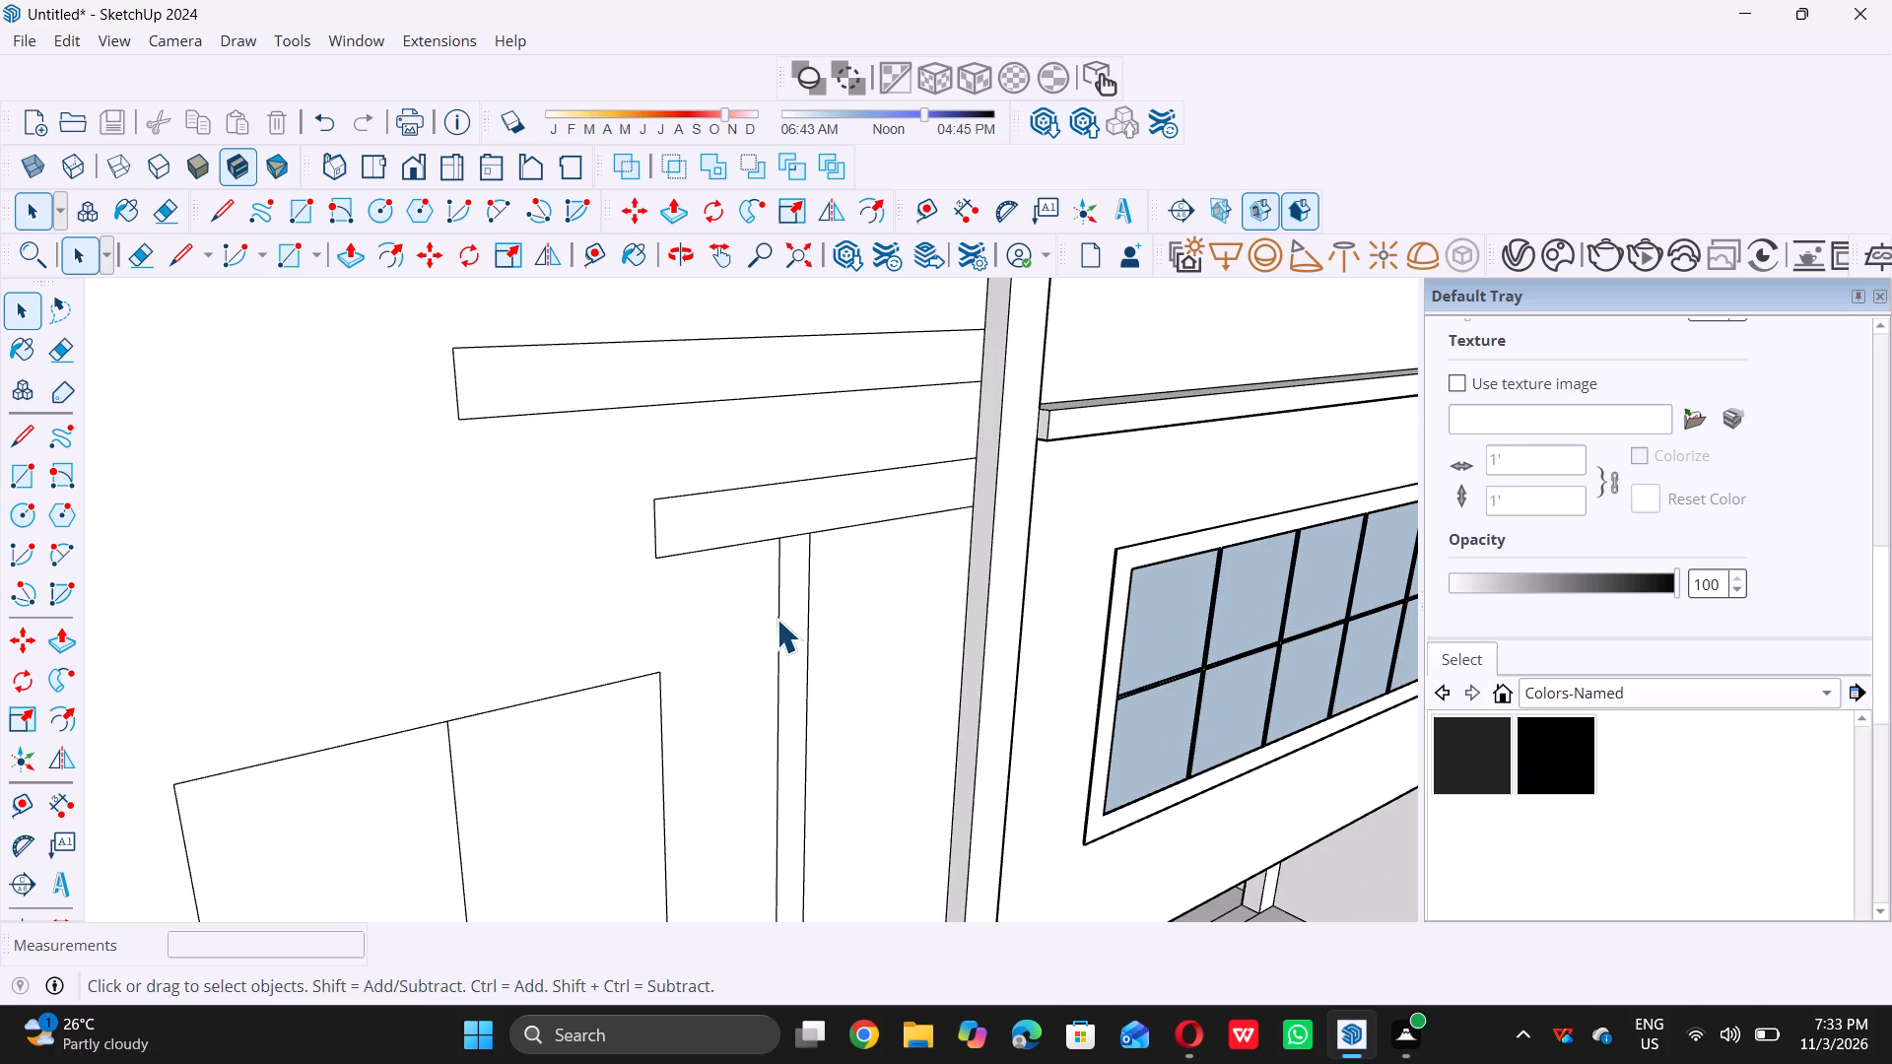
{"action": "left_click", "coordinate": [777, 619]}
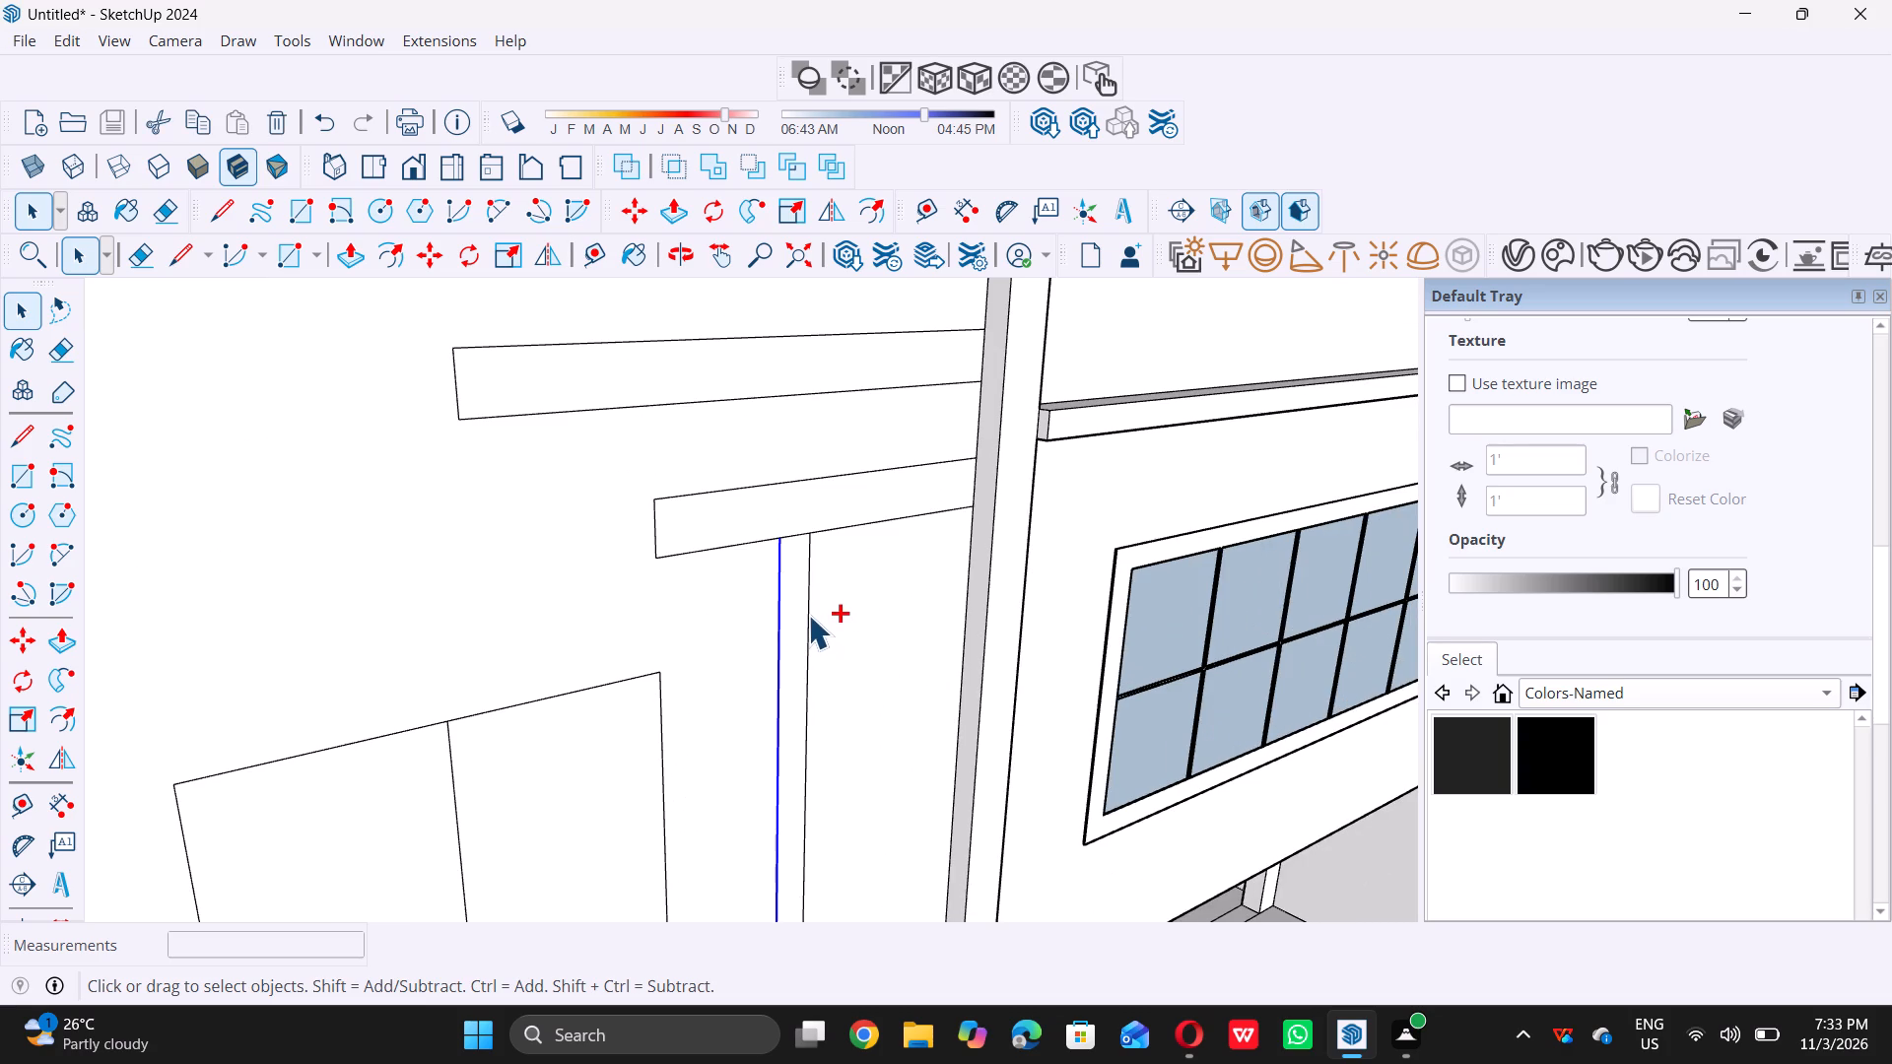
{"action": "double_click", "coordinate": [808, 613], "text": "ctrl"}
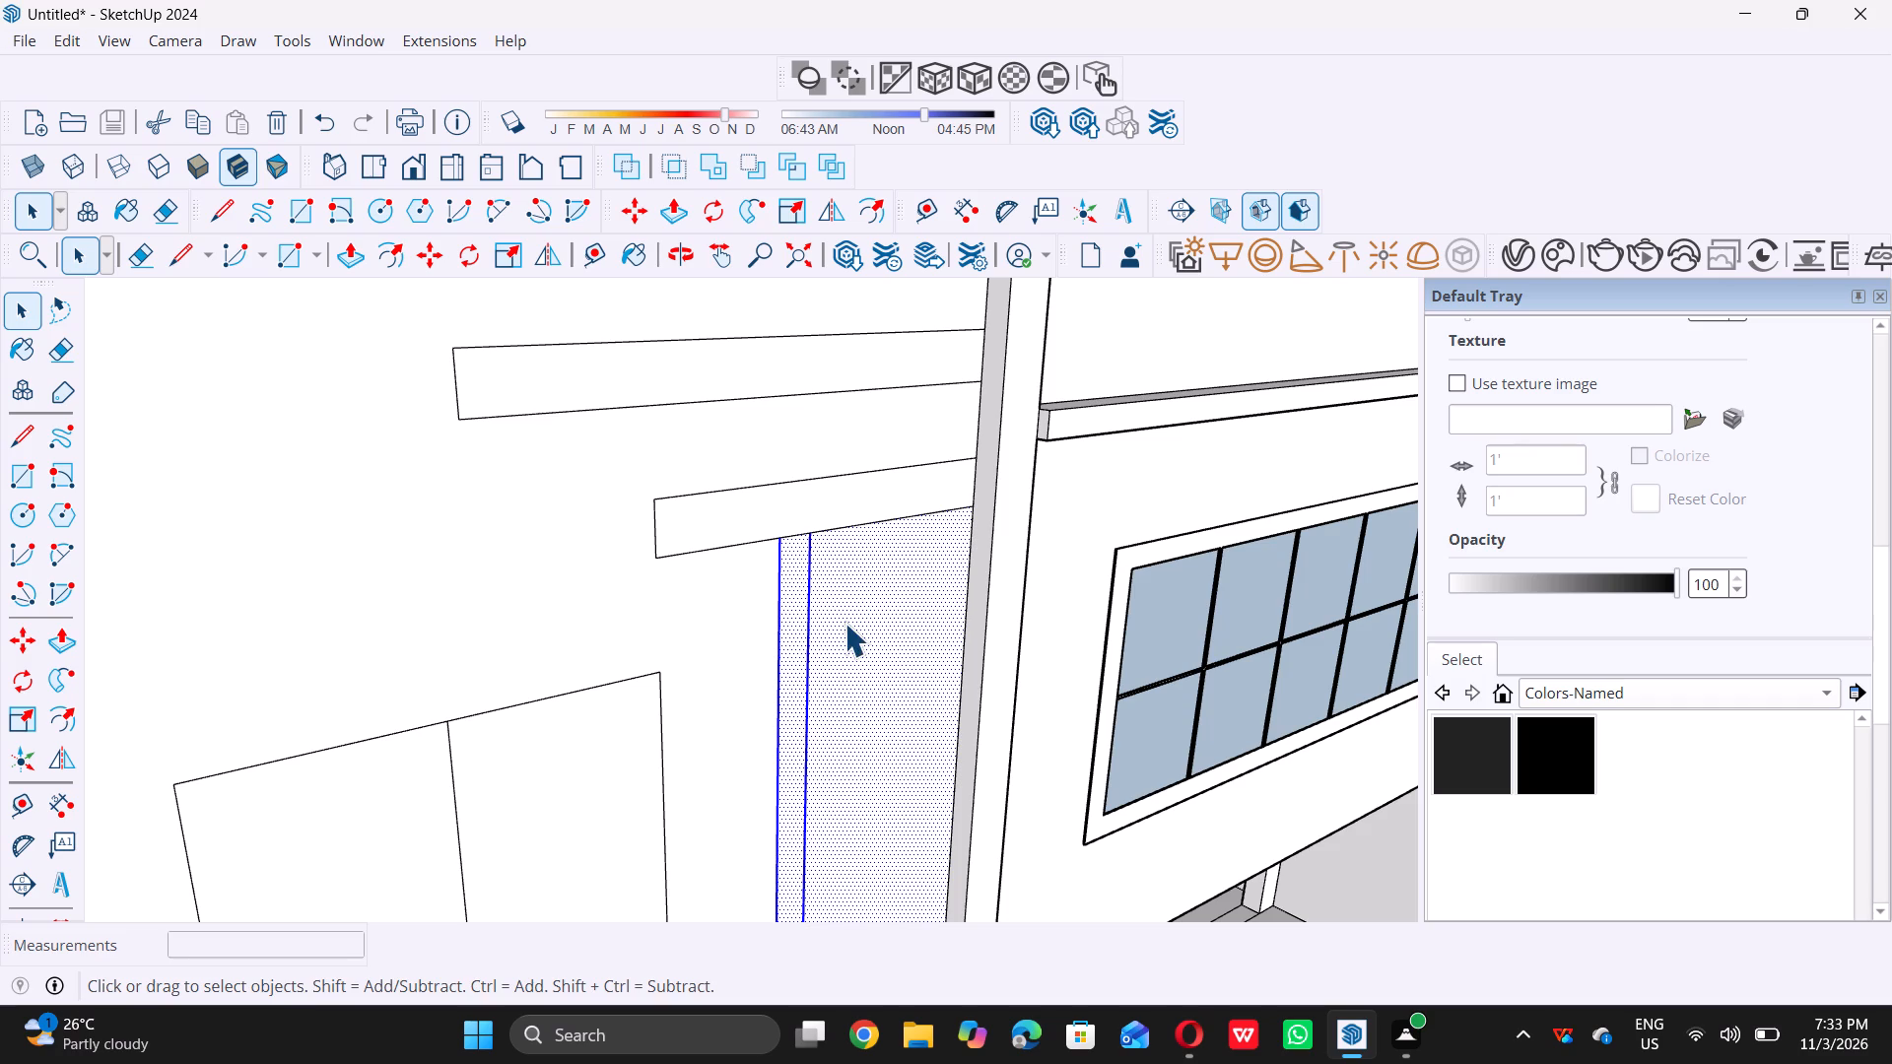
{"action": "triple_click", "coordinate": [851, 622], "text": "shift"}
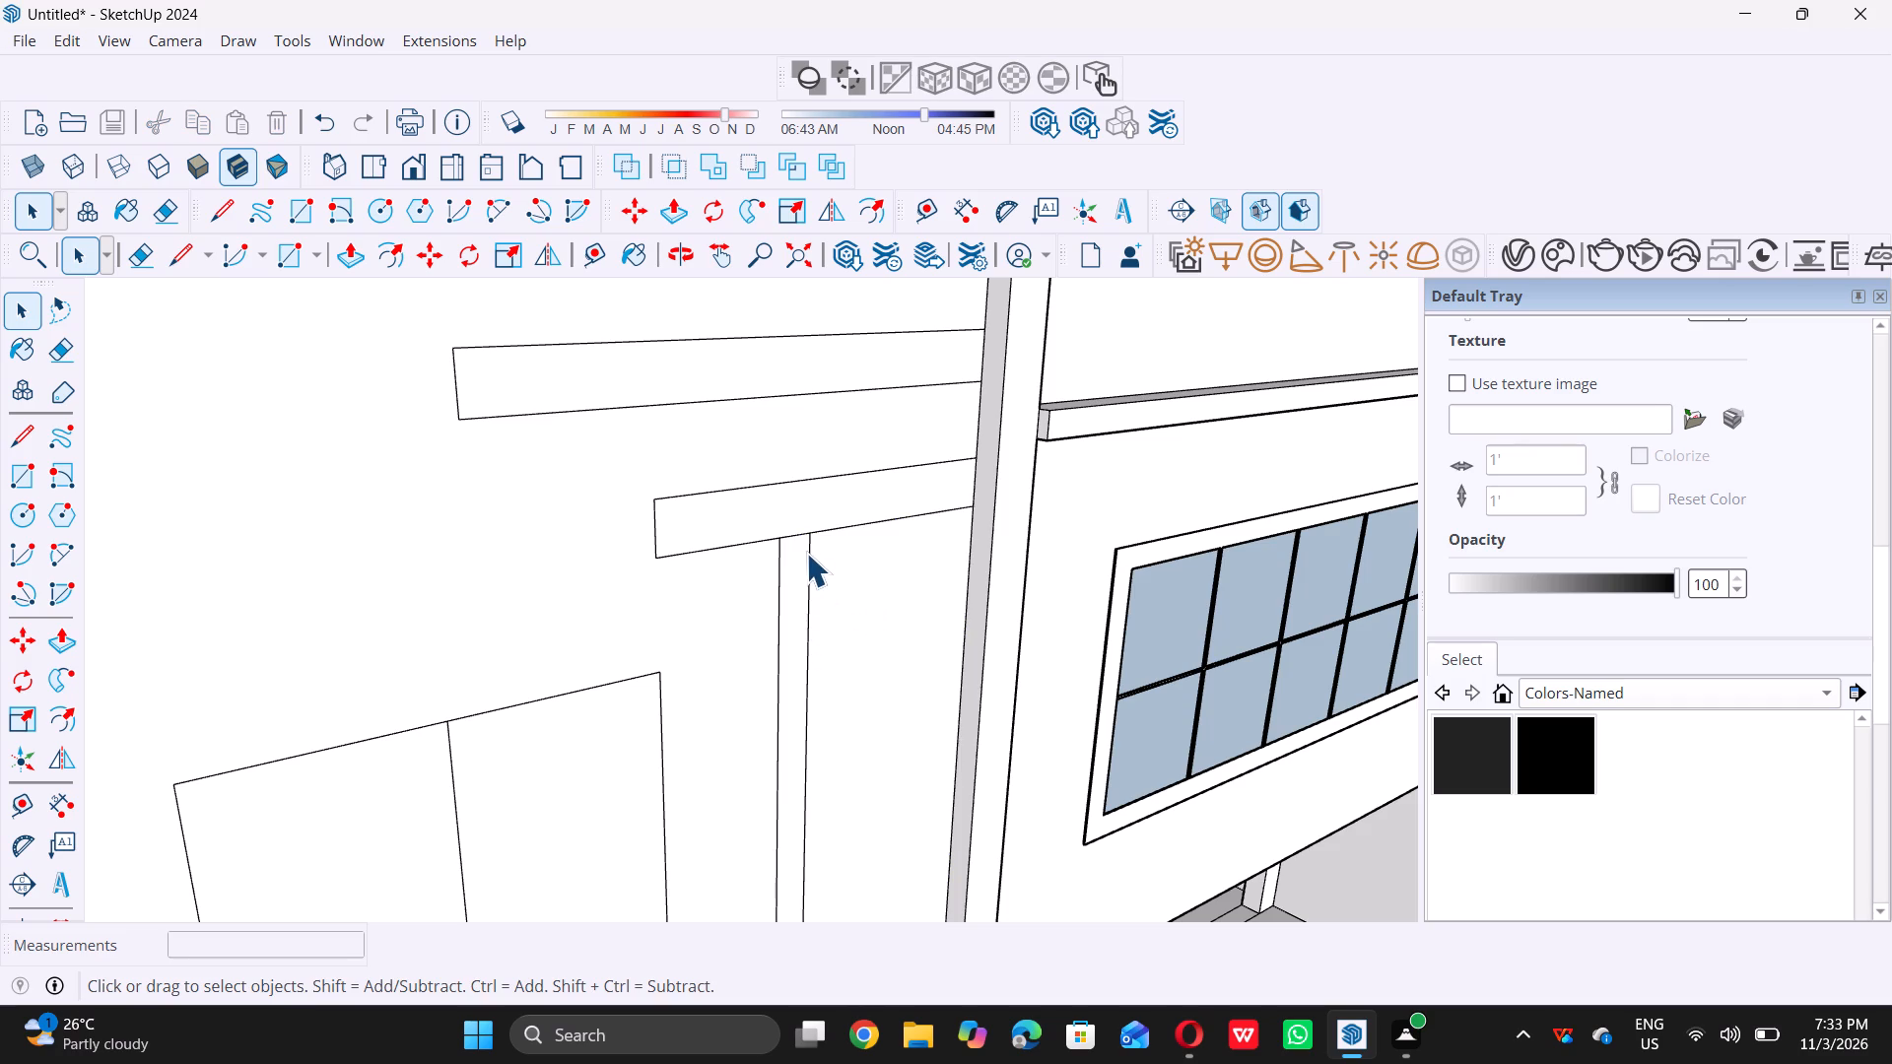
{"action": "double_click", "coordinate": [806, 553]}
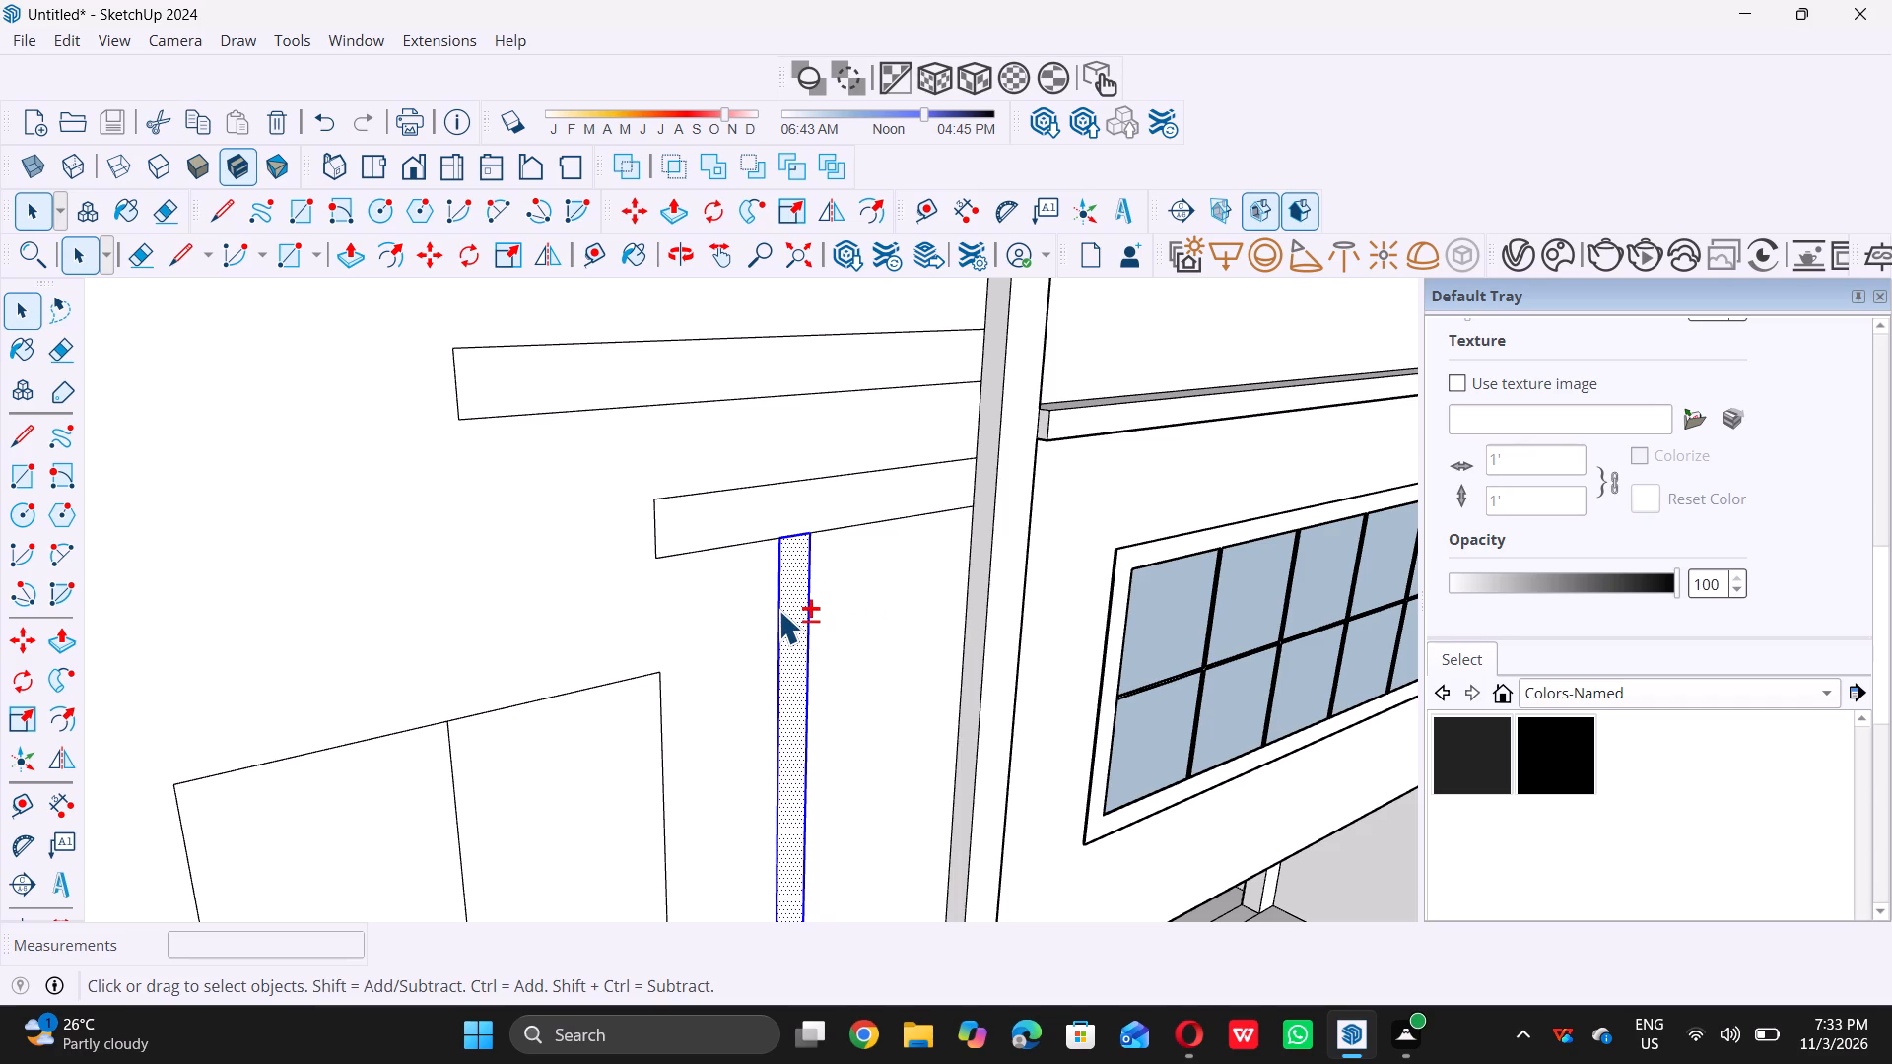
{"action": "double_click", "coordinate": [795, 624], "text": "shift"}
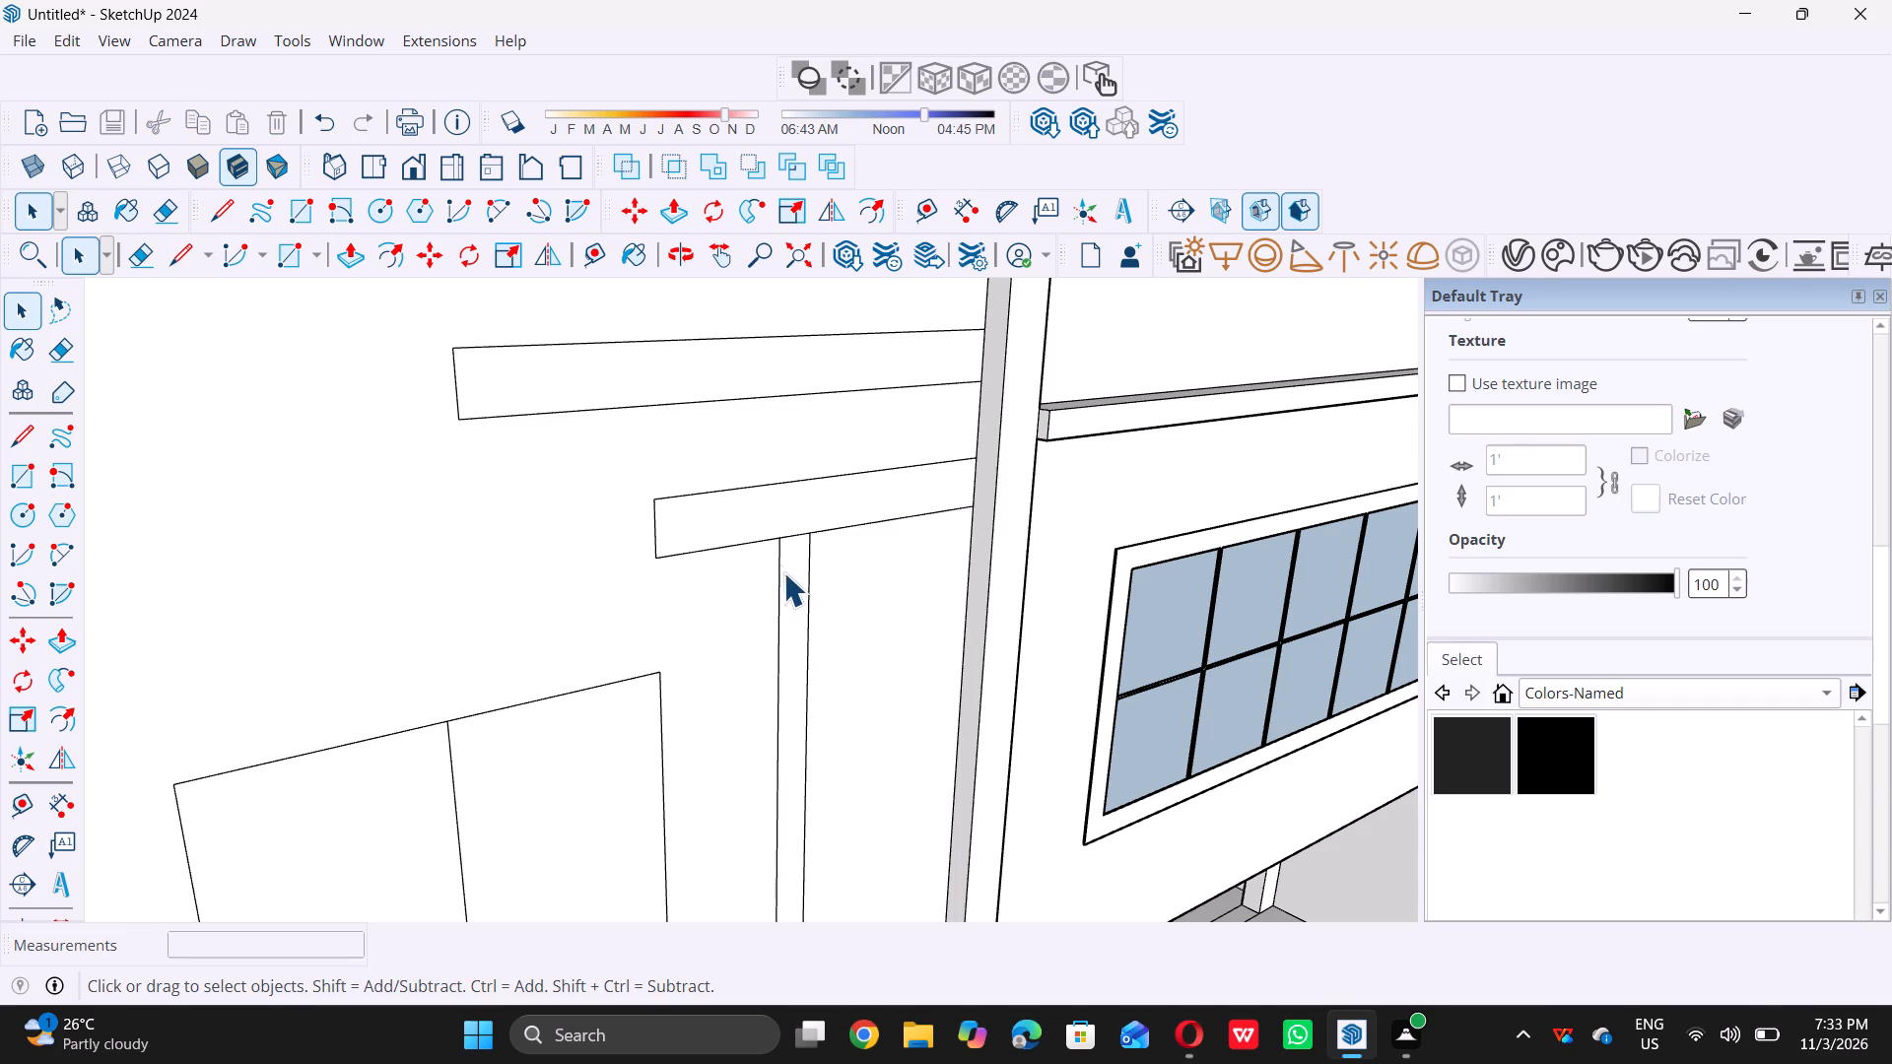
Copy the narrow vertical rectangle's two long edges about 1' 3" along the horizontal rectangle's bottom edge toward the panel's side edge.
{"action": "left_click", "coordinate": [777, 562], "text": "ctrl"}
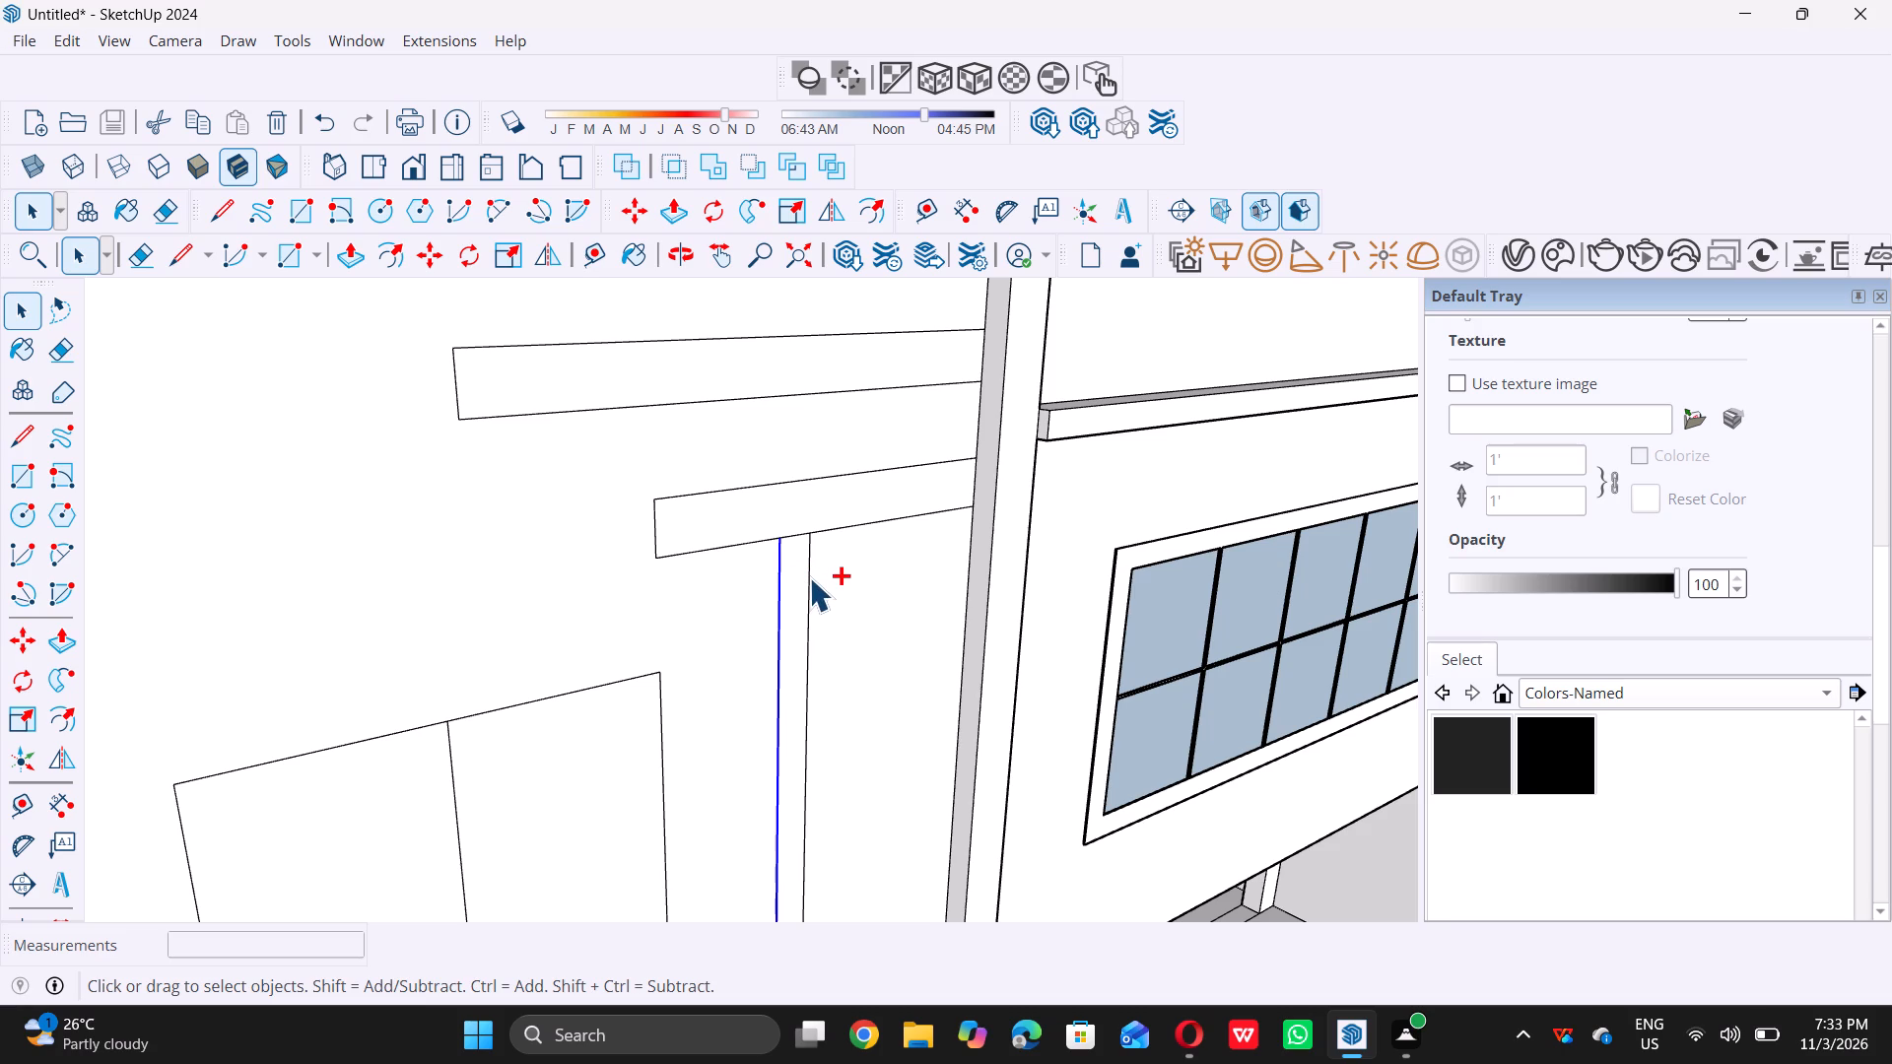
{"action": "left_click", "coordinate": [809, 577], "text": "ctrl"}
{"action": "key", "text": "m"}
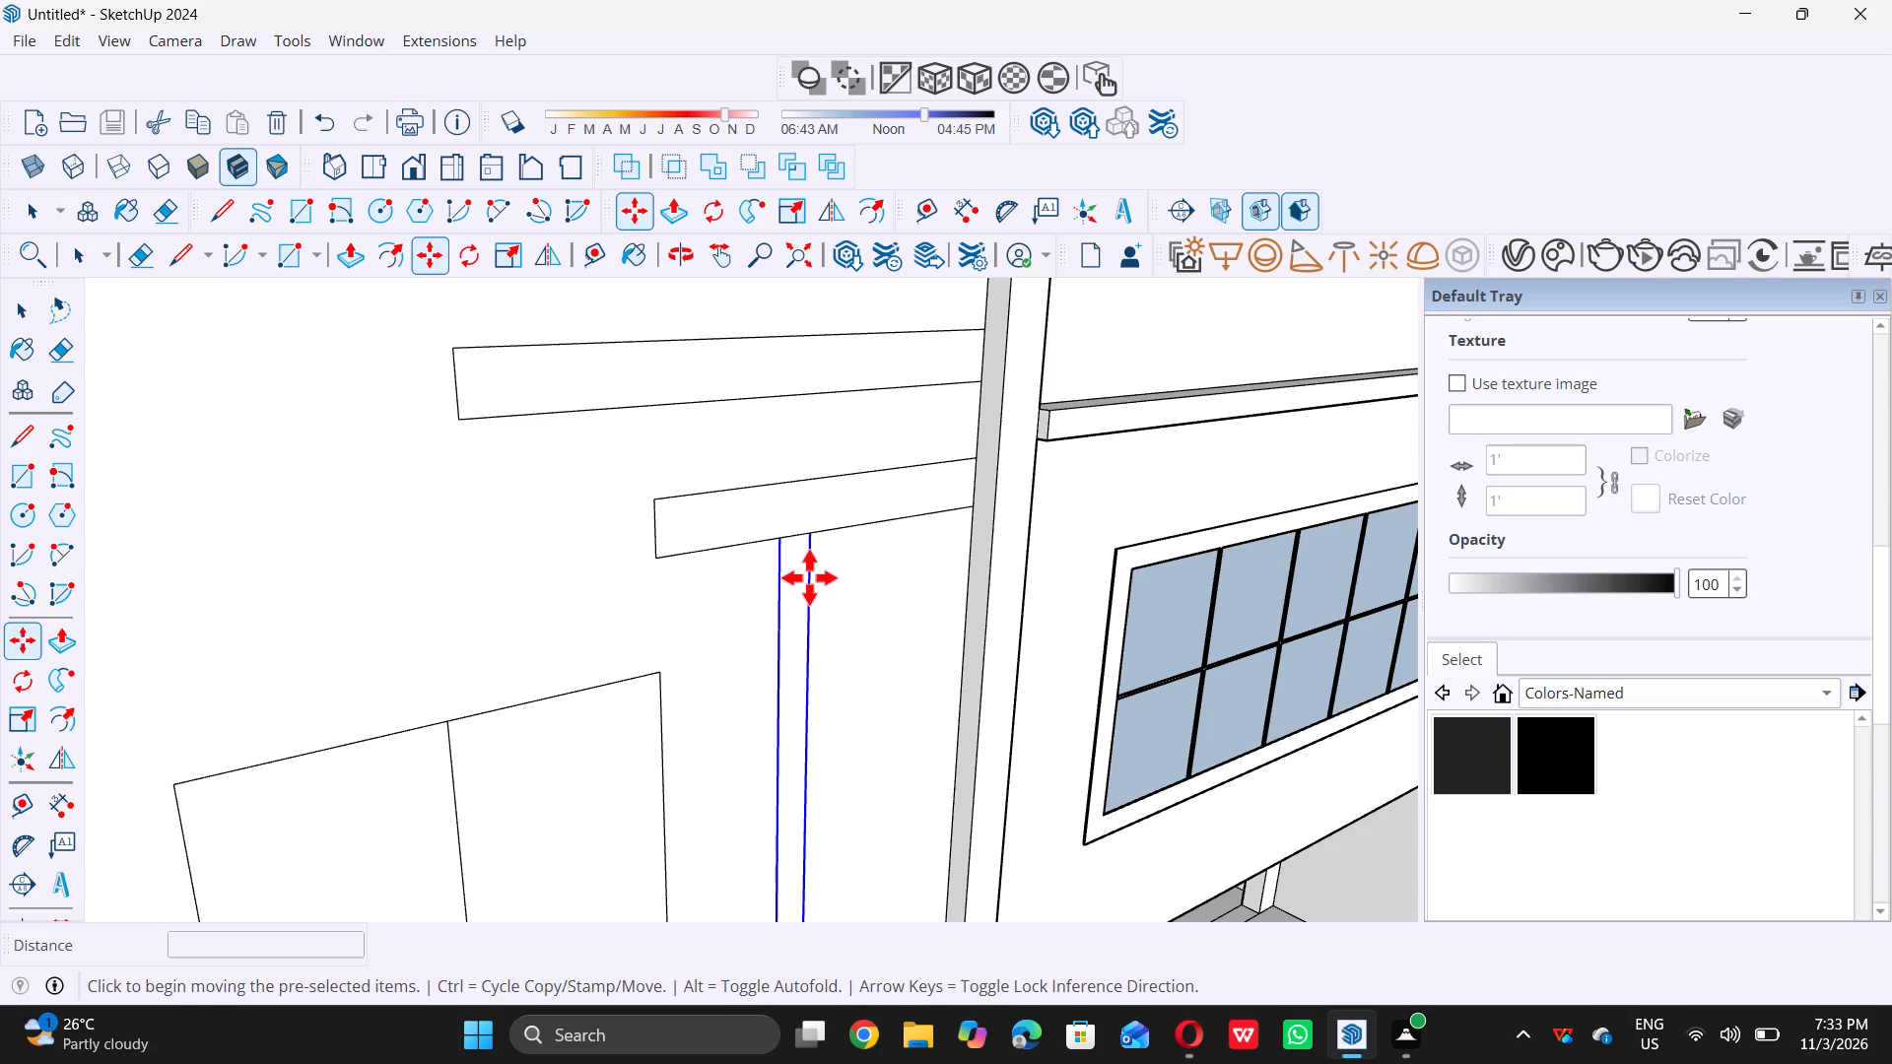
{"action": "double_click", "coordinate": [776, 537]}
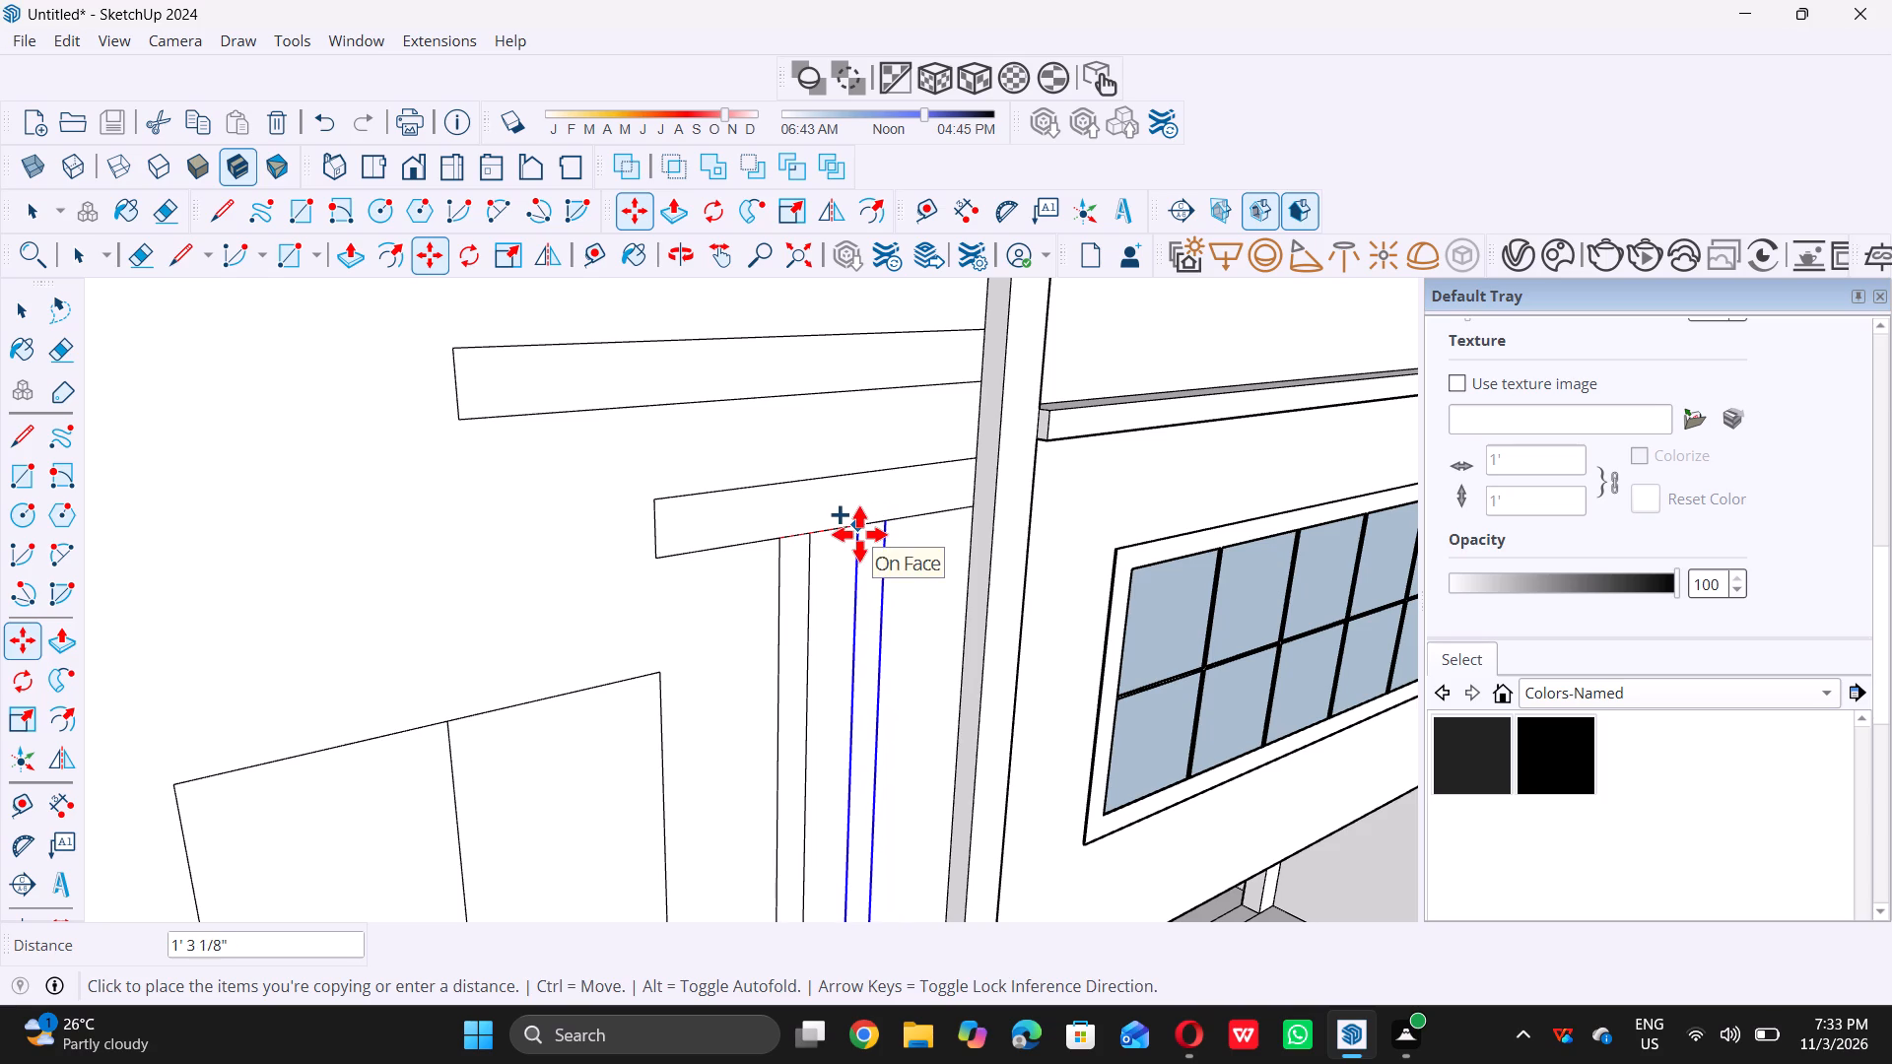
{"action": "double_click", "coordinate": [857, 534]}
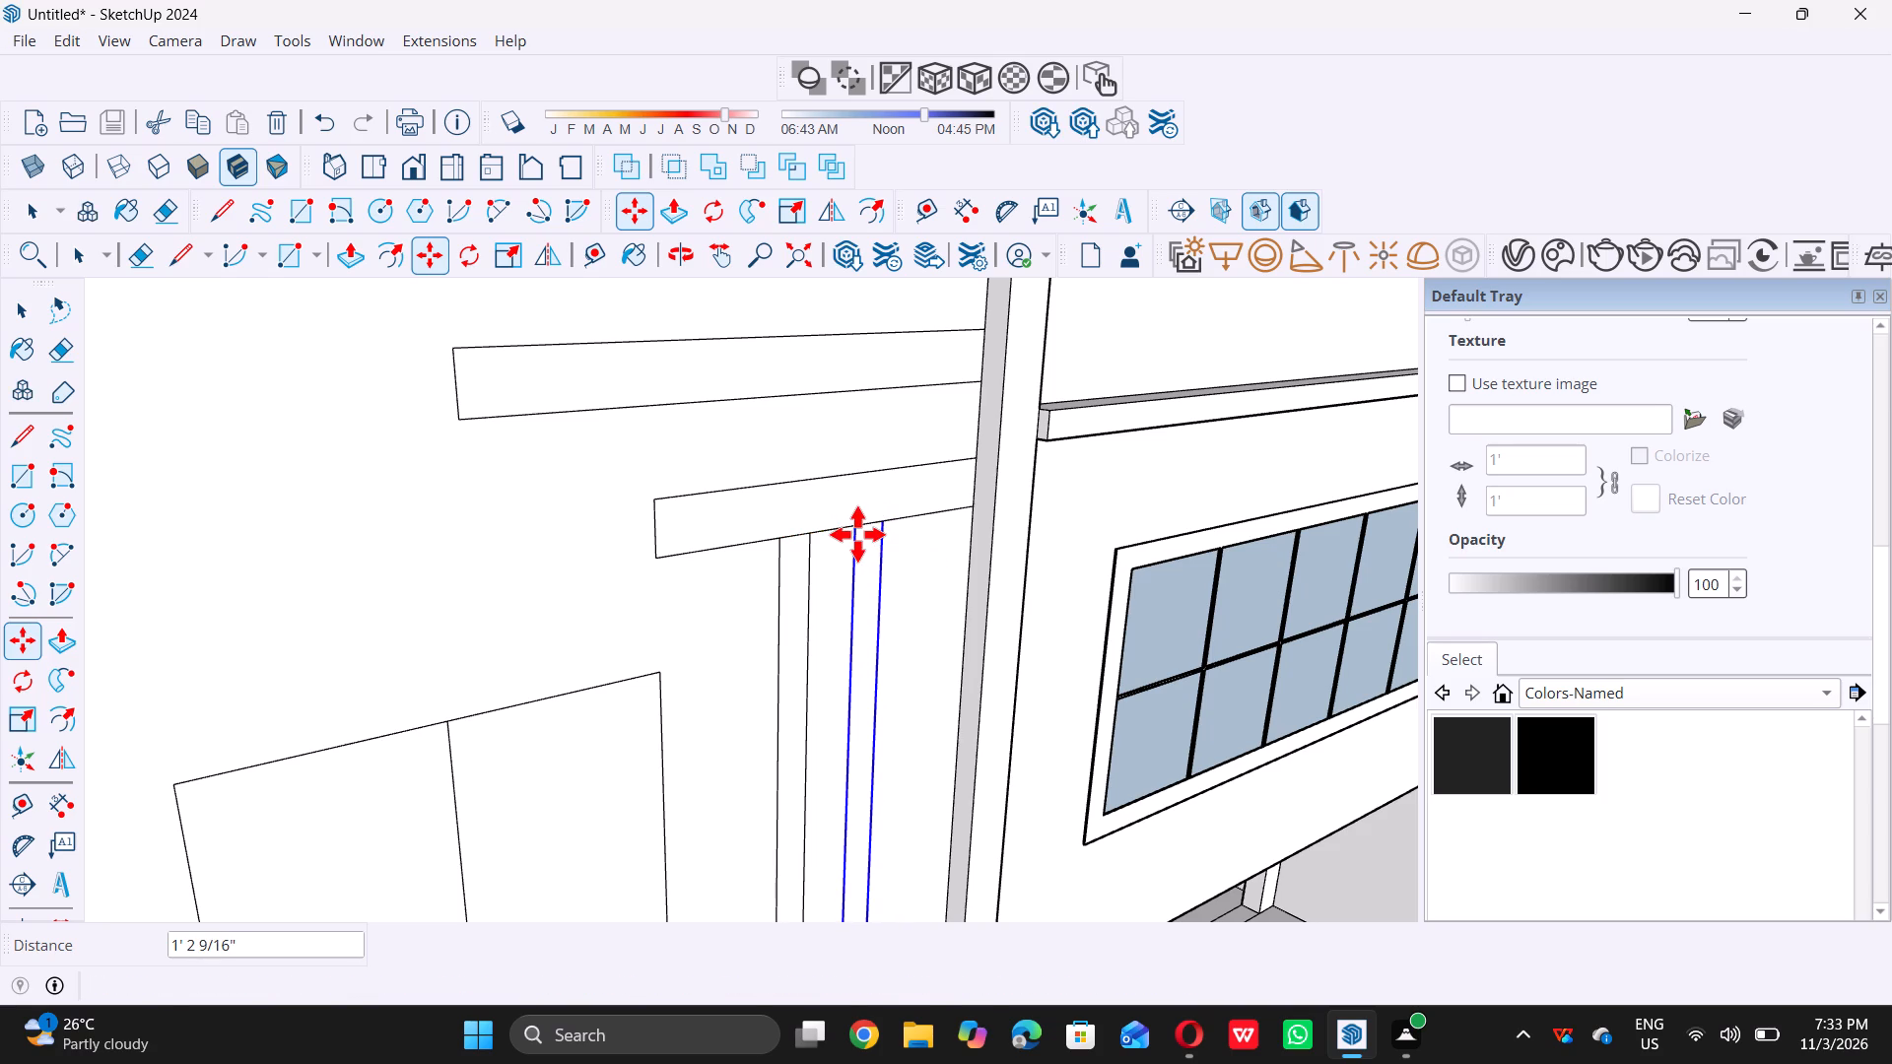
{"action": "triple_click", "coordinate": [856, 534]}
{"action": "left_click", "coordinate": [856, 534]}
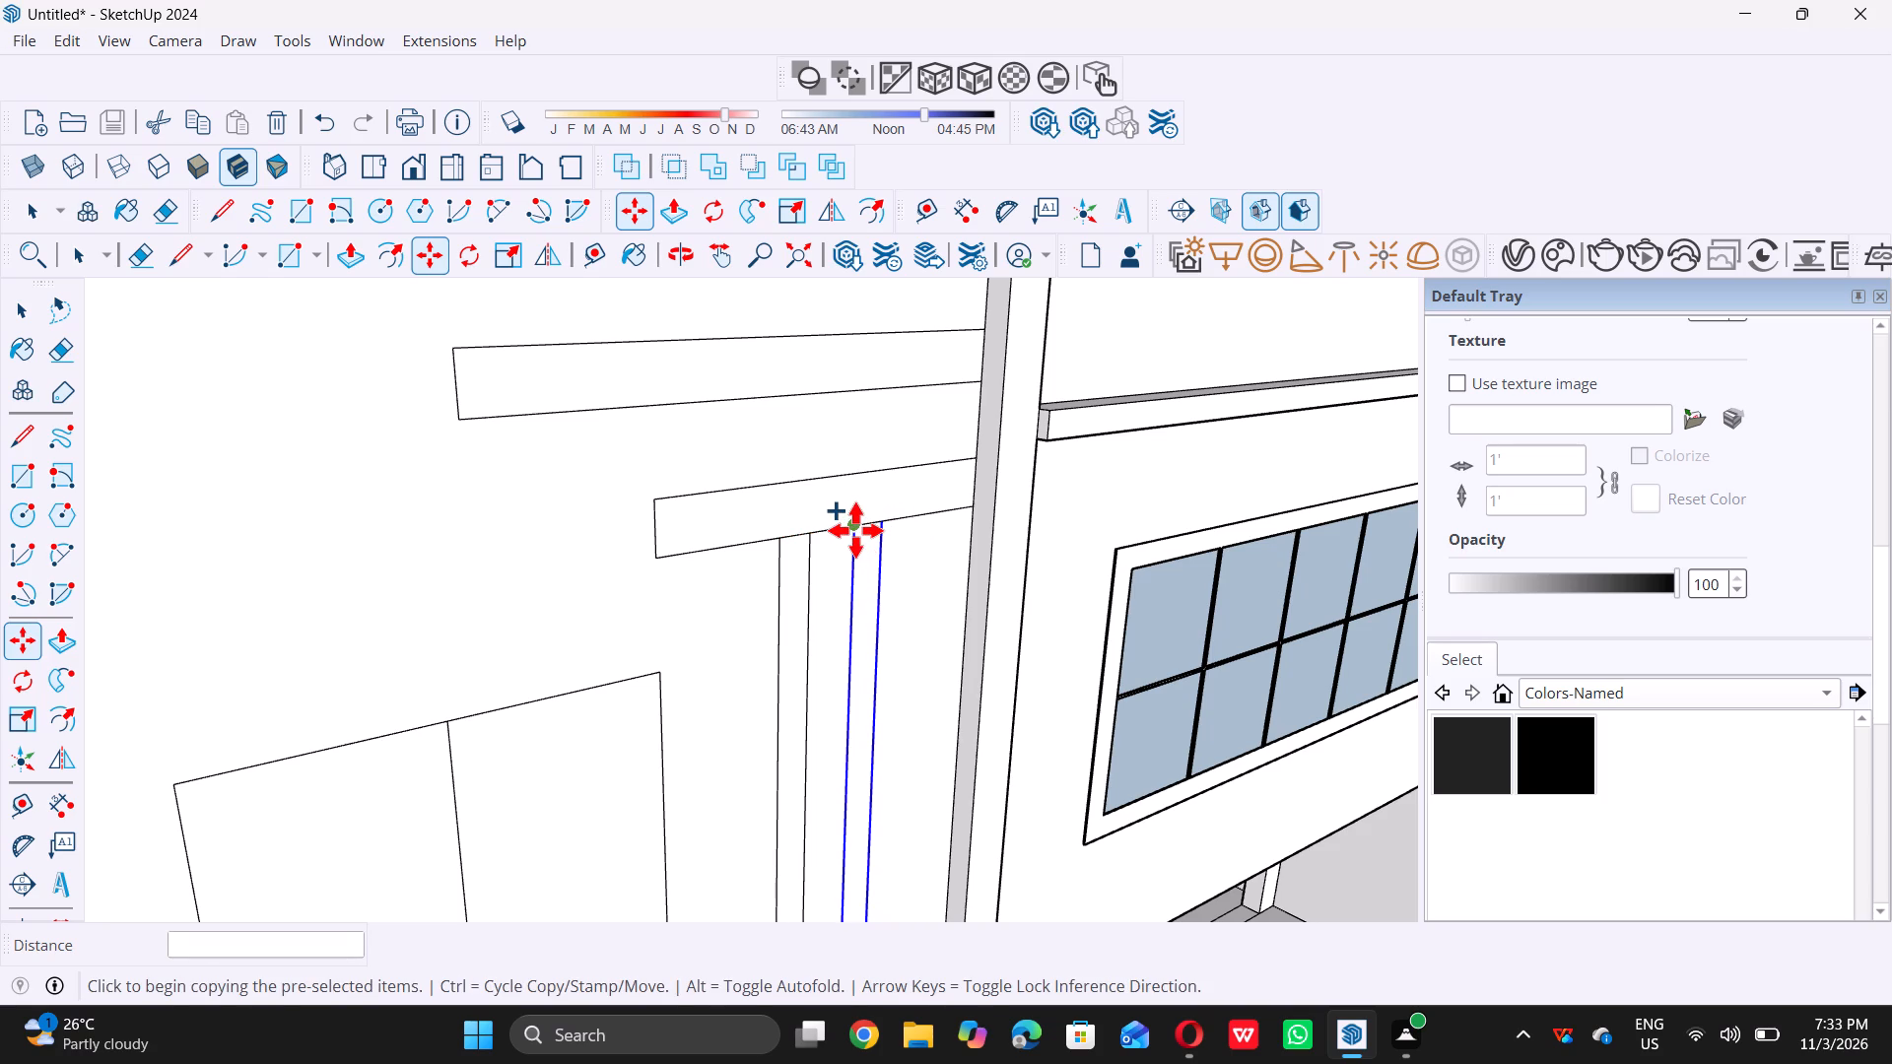
Copy the second vertical strip's two long edges about 1' 4" further toward the panel's side edge, making a third strip.
{"action": "left_click", "coordinate": [855, 530]}
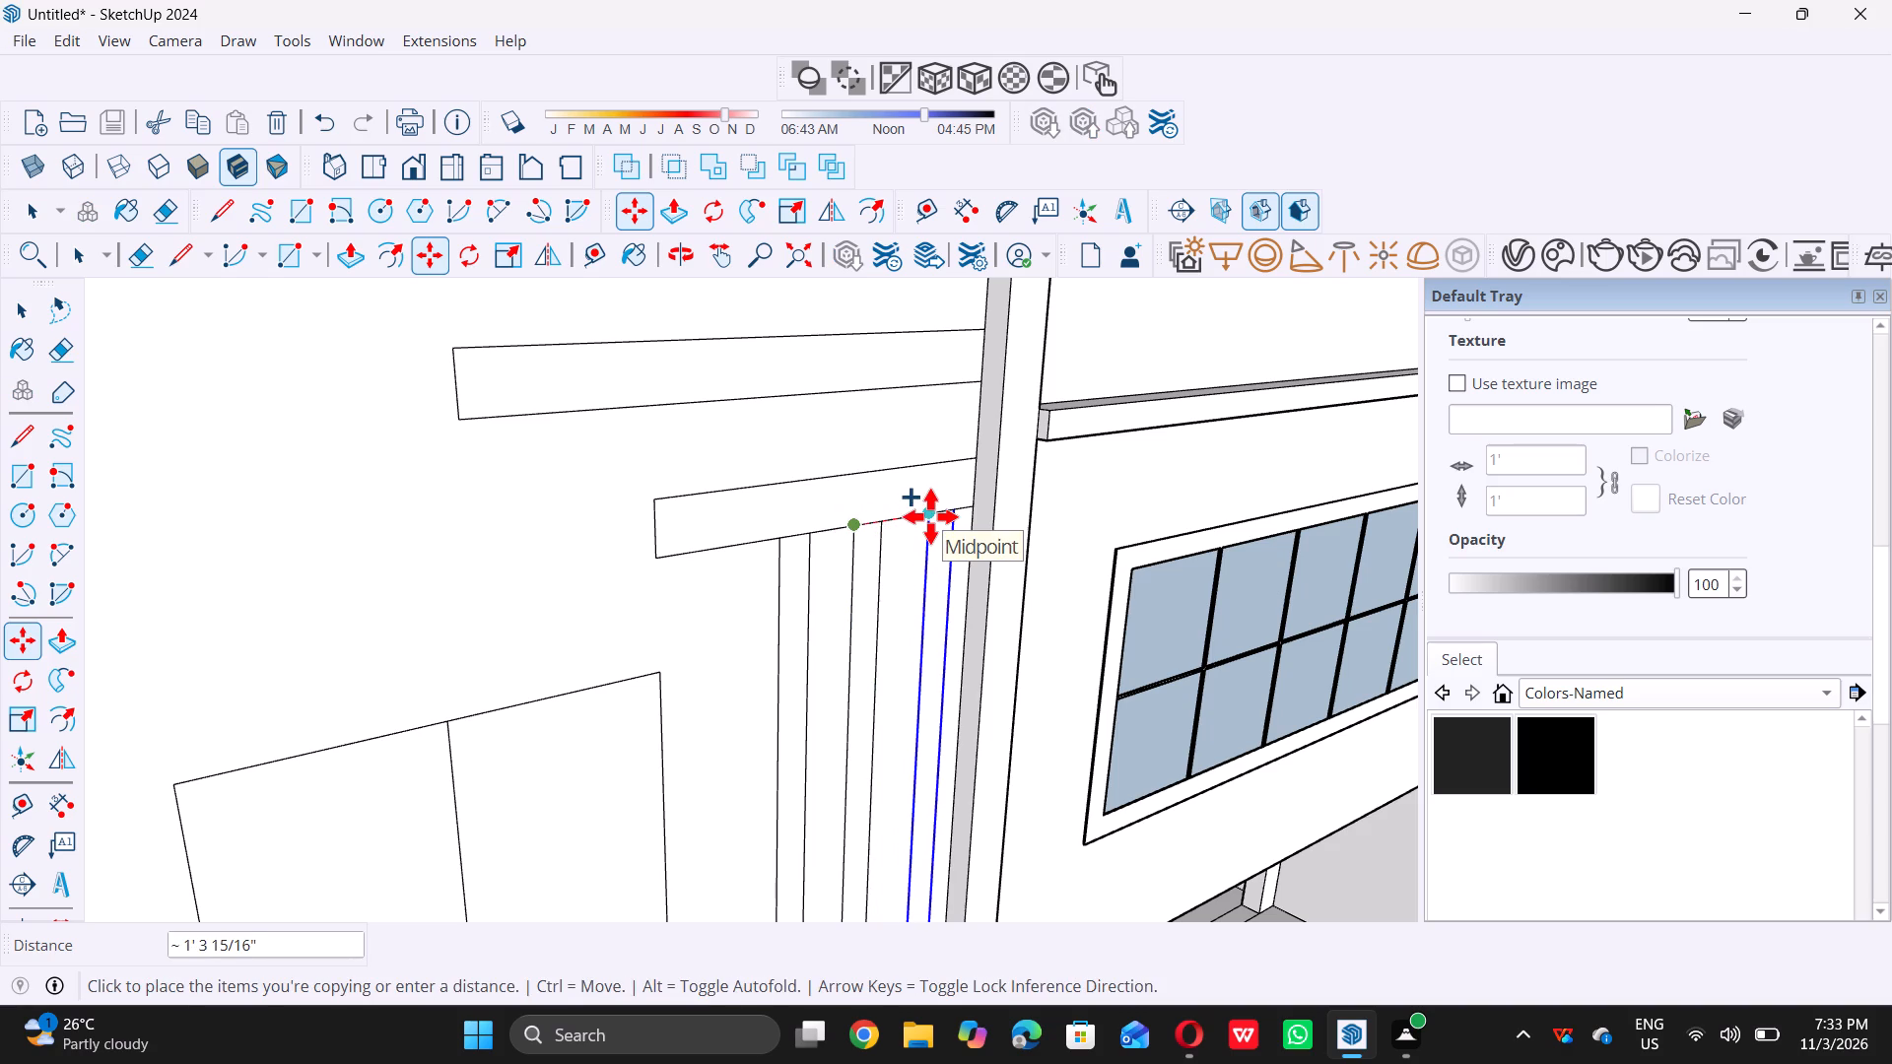
{"action": "left_click", "coordinate": [930, 515]}
{"action": "key", "text": "space"}
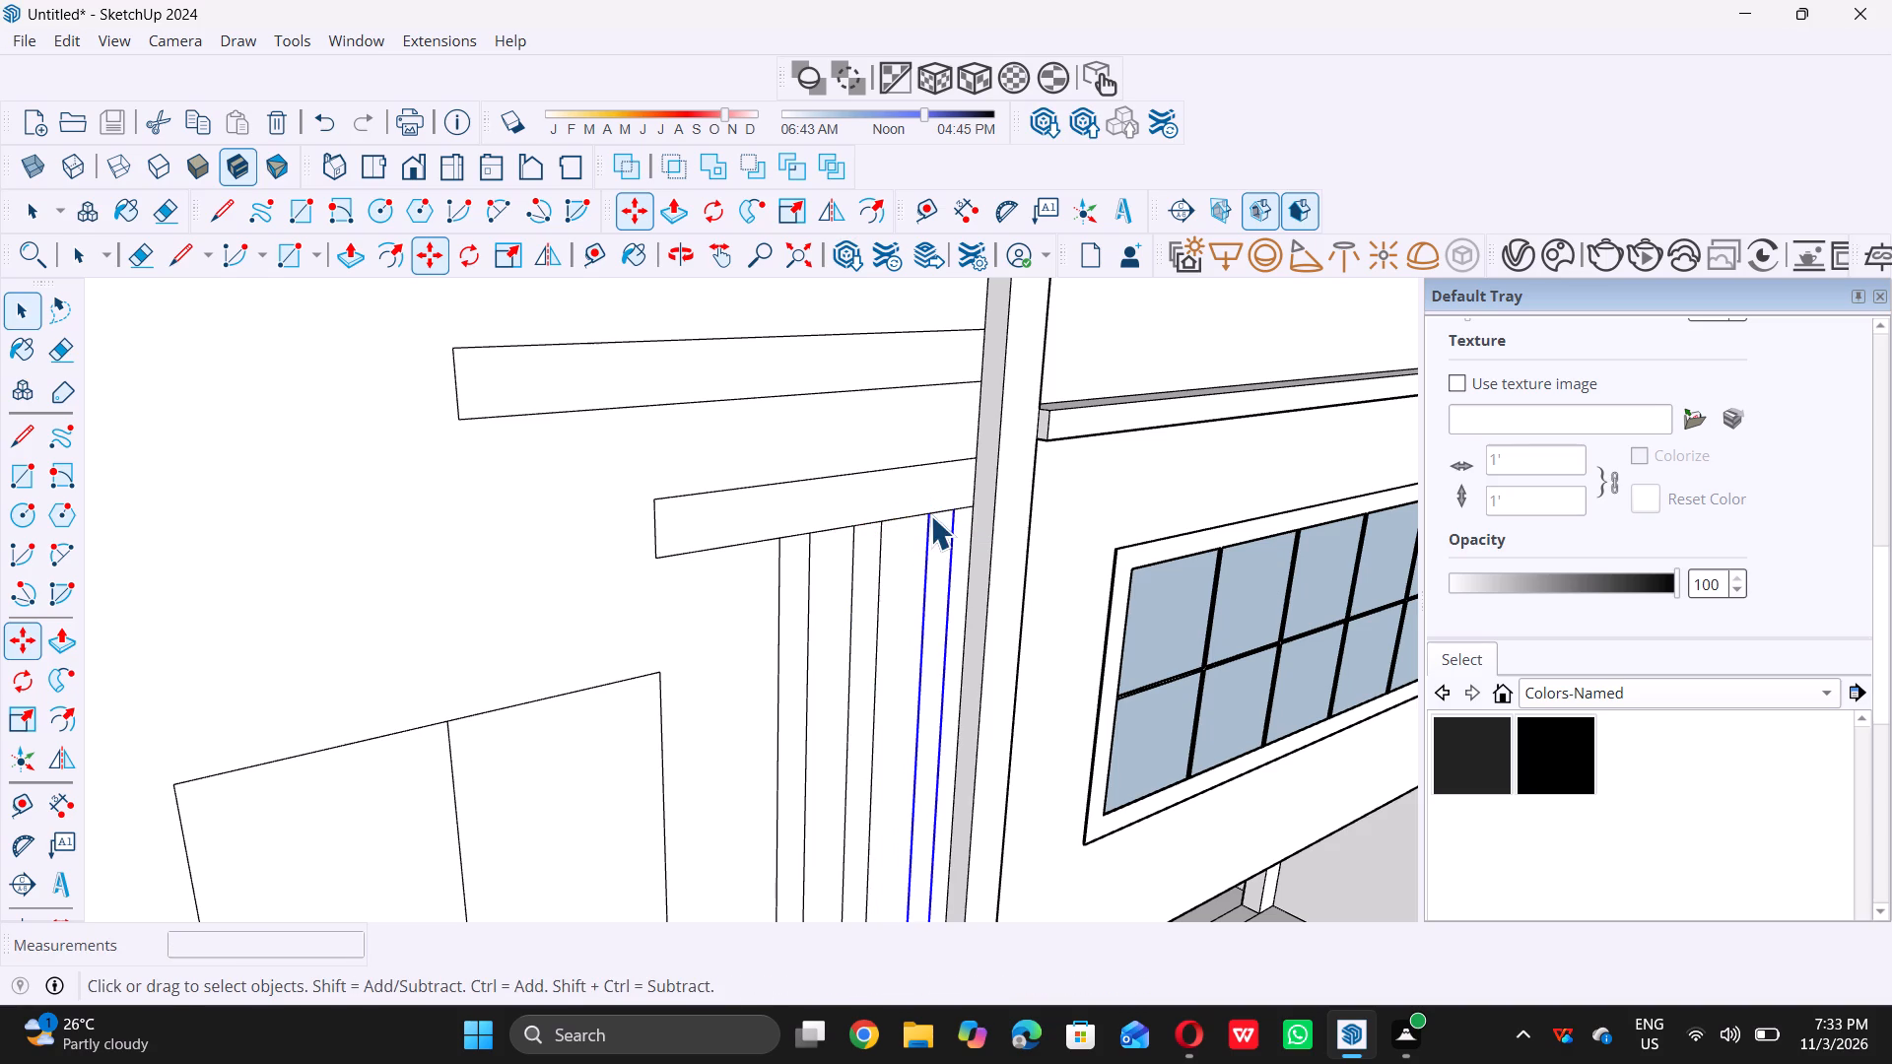
Examine the three narrow vertical strips and the horizontal rectangles in the context of the whole front facade.
{"action": "scroll", "coordinate": [930, 515], "scroll_direction": "down", "scroll_amount": 10}
{"action": "scroll", "coordinate": [922, 519], "scroll_direction": "up", "scroll_amount": 1}
{"action": "scroll", "coordinate": [918, 523], "scroll_direction": "down", "scroll_amount": 1}
{"action": "double_click", "coordinate": [831, 351]}
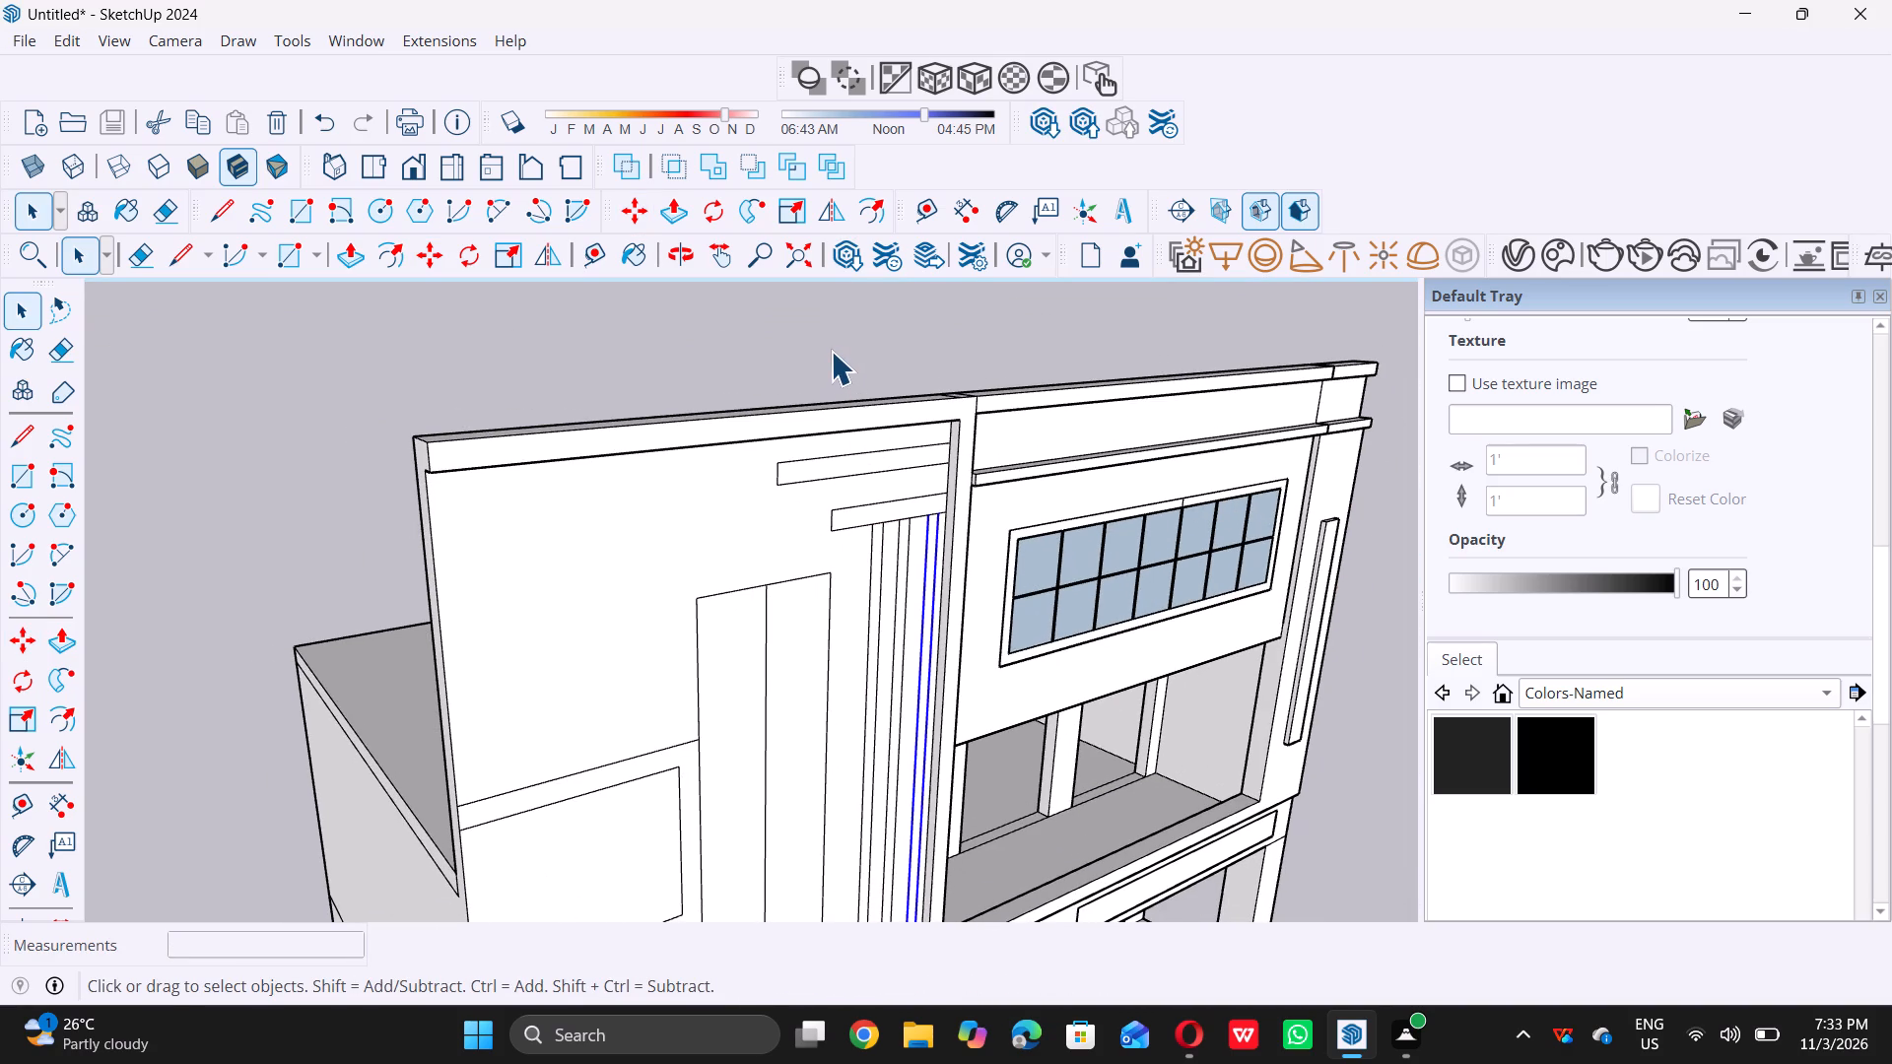
{"action": "scroll", "coordinate": [831, 351], "scroll_direction": "down", "scroll_amount": 6}
{"action": "scroll", "coordinate": [885, 632], "scroll_direction": "down", "scroll_amount": 1}
{"action": "middle_click_drag", "start_coordinate": [855, 603], "coordinate": [582, 495]}
{"action": "scroll", "coordinate": [582, 495], "scroll_direction": "up", "scroll_amount": 1}
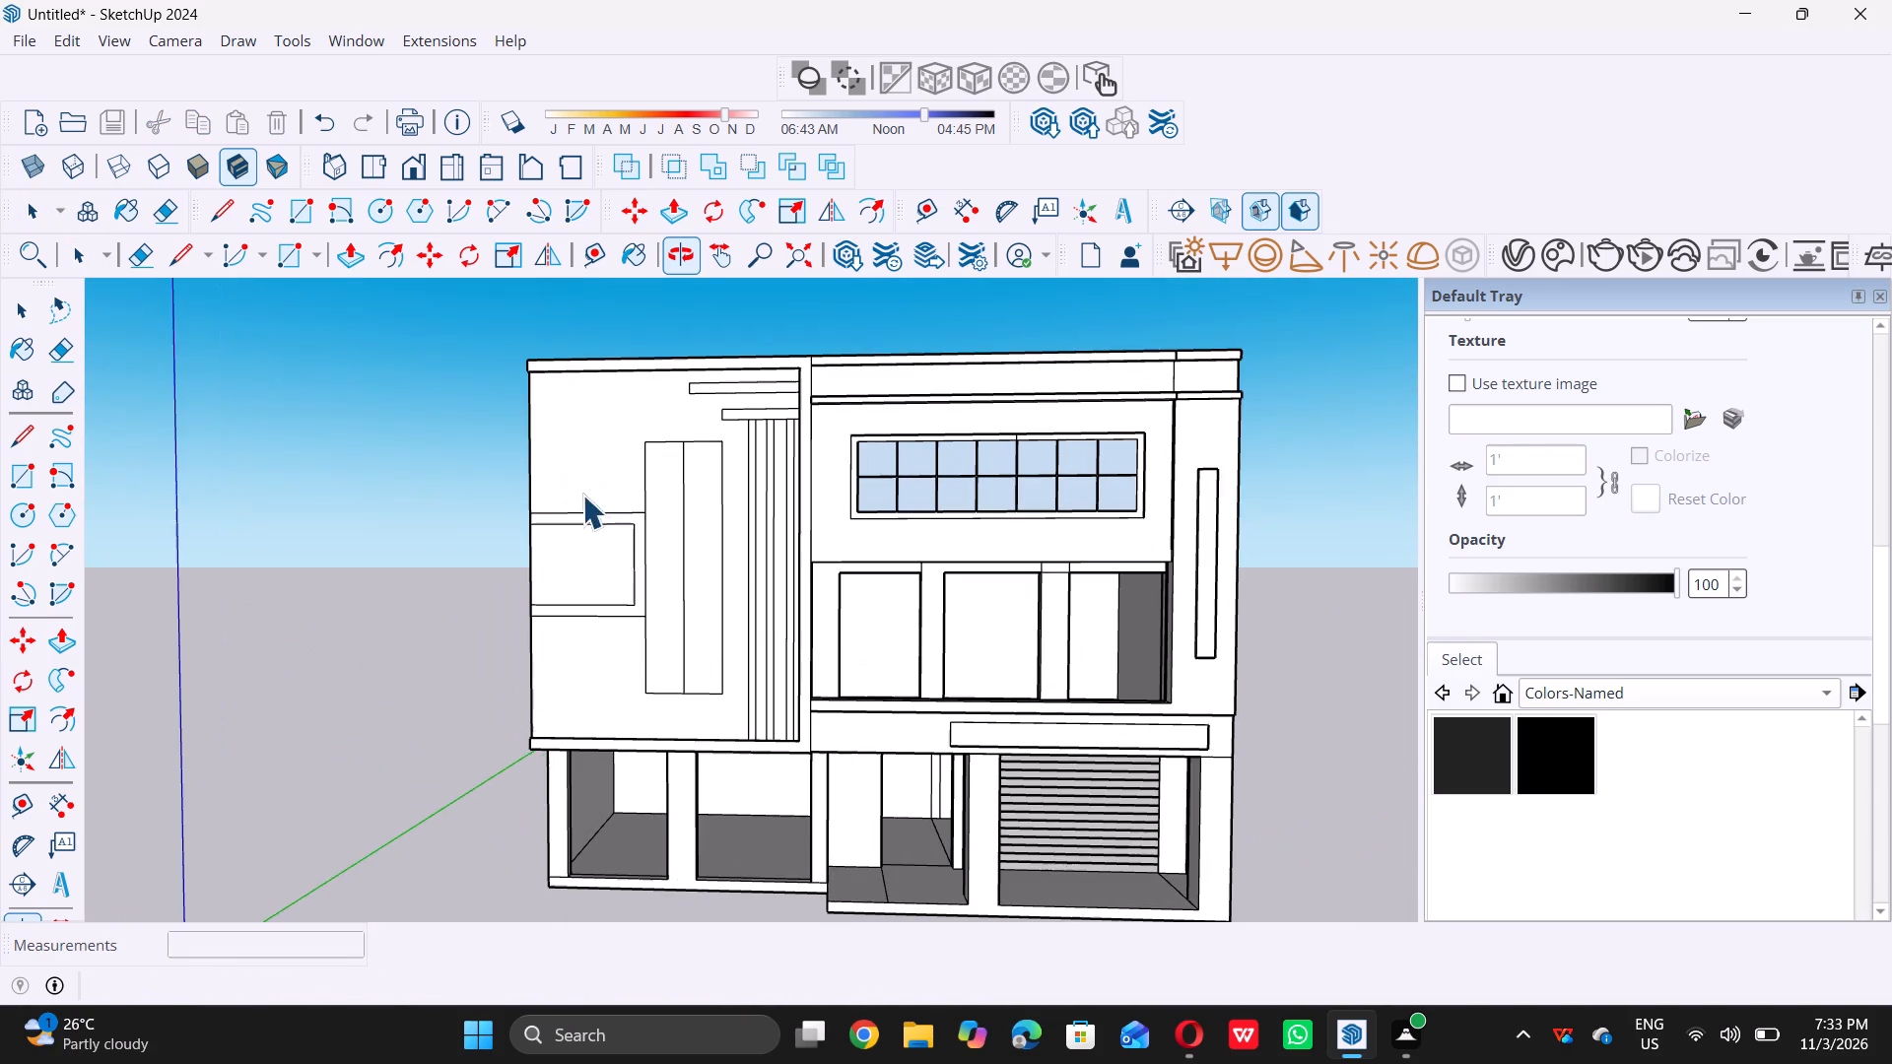
{"action": "scroll", "coordinate": [714, 566], "scroll_direction": "down", "scroll_amount": 3}
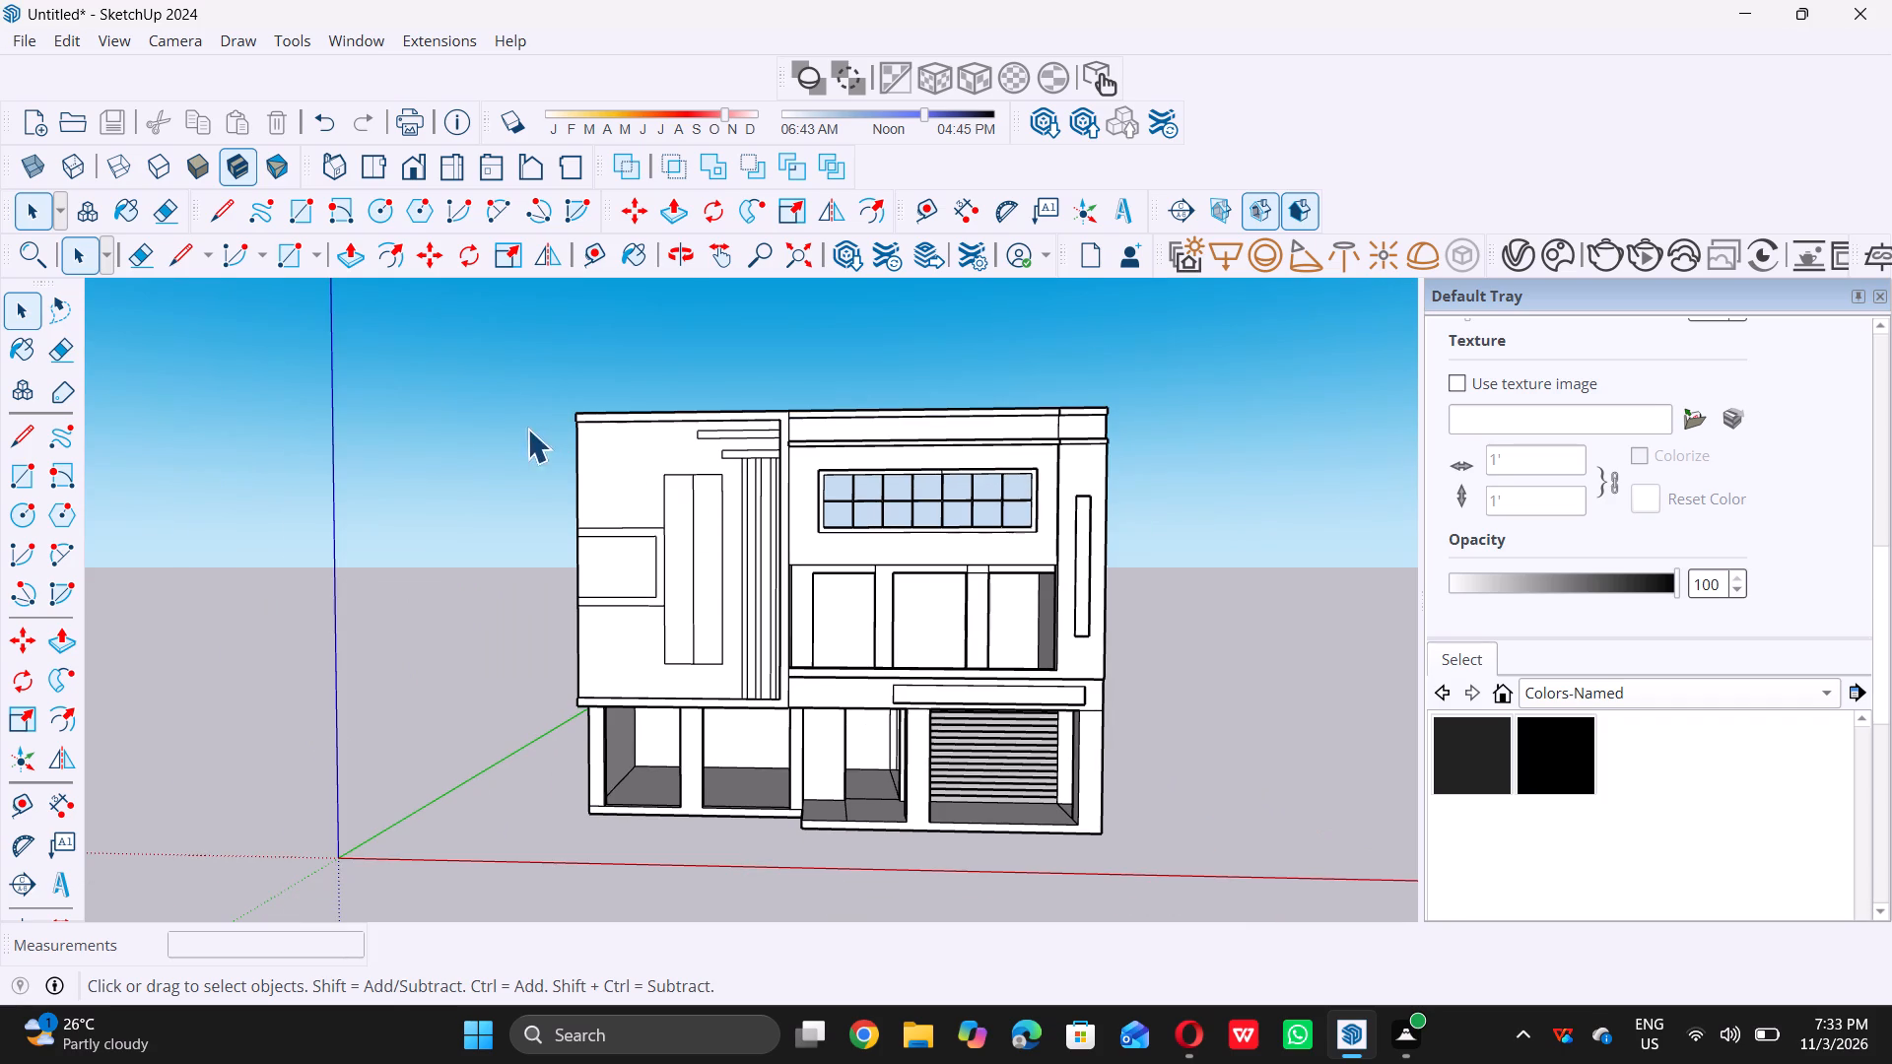
Move the lower horizontal rectangle's top edge down about 1 7/16" to make the rectangle thinner.
{"action": "middle_click_drag", "start_coordinate": [526, 427], "coordinate": [672, 504]}
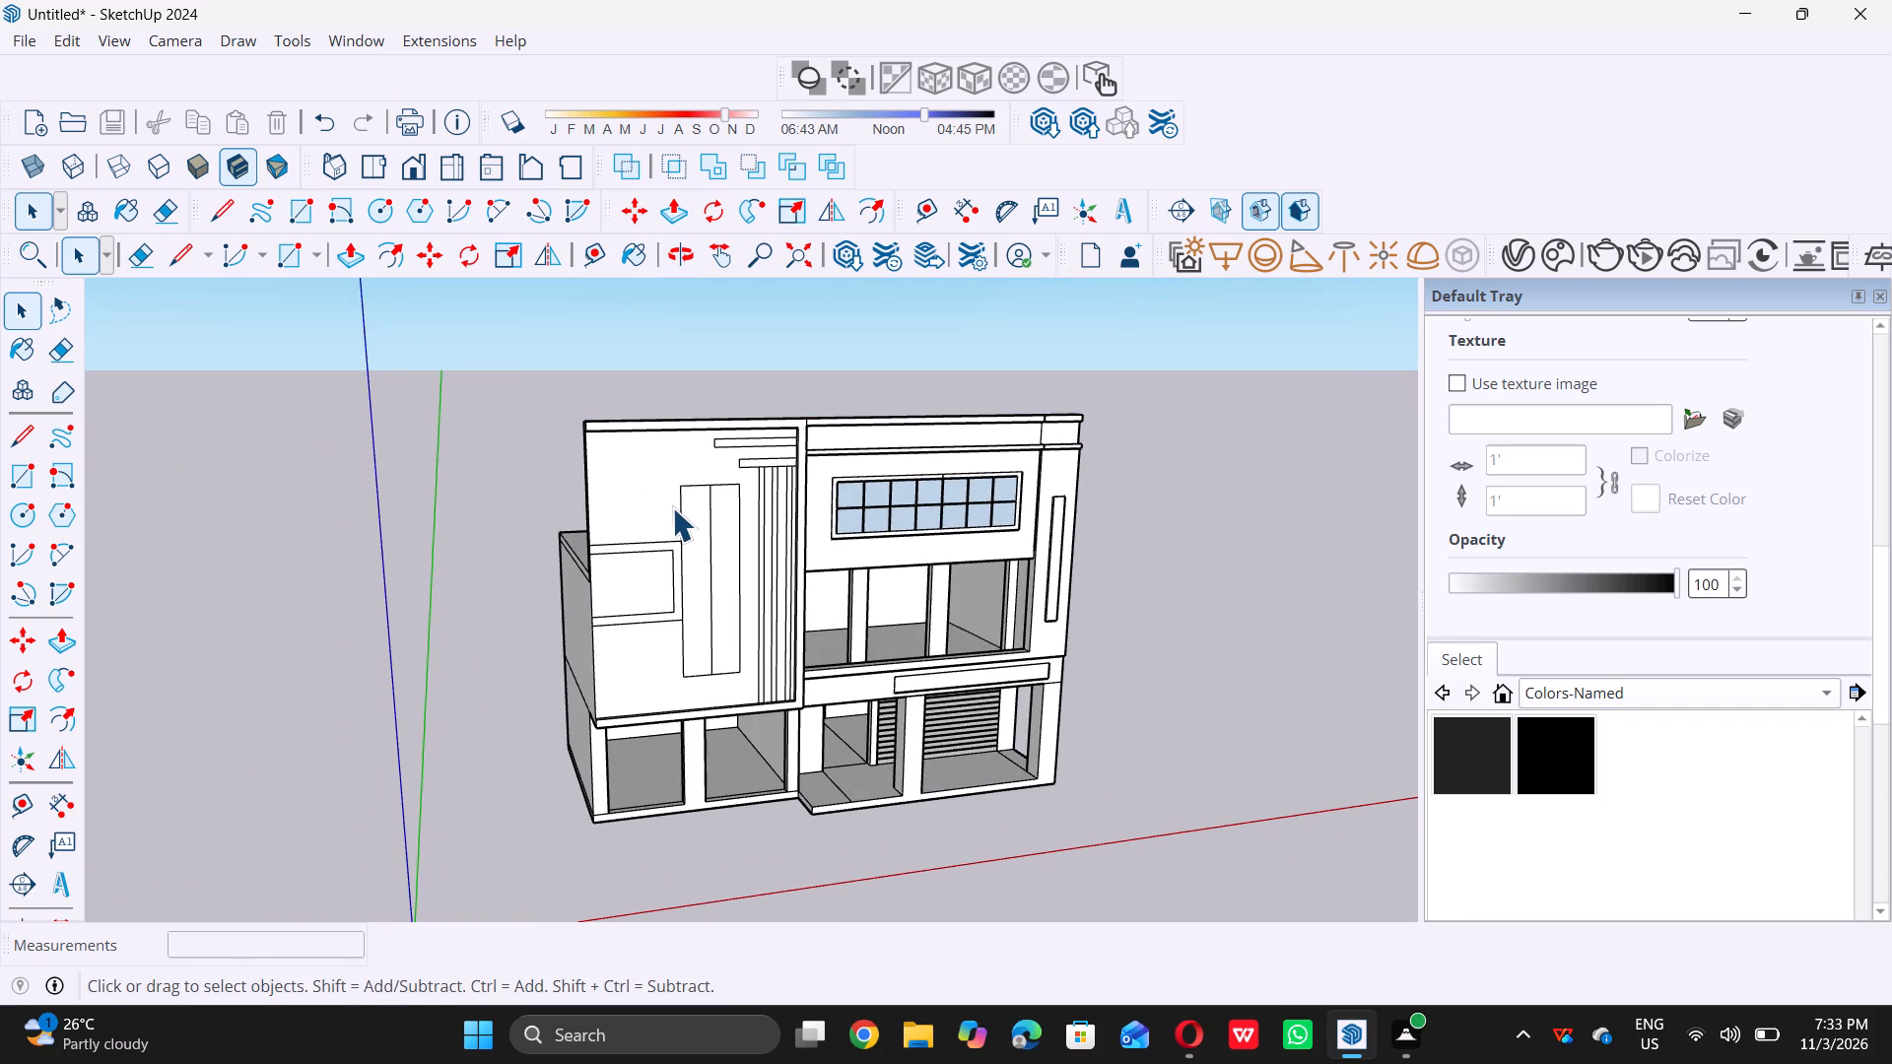
{"action": "scroll", "coordinate": [671, 507], "scroll_direction": "down", "scroll_amount": 6}
{"action": "middle_click_drag", "start_coordinate": [667, 451], "coordinate": [833, 563]}
{"action": "scroll", "coordinate": [773, 458], "scroll_direction": "up", "scroll_amount": 5}
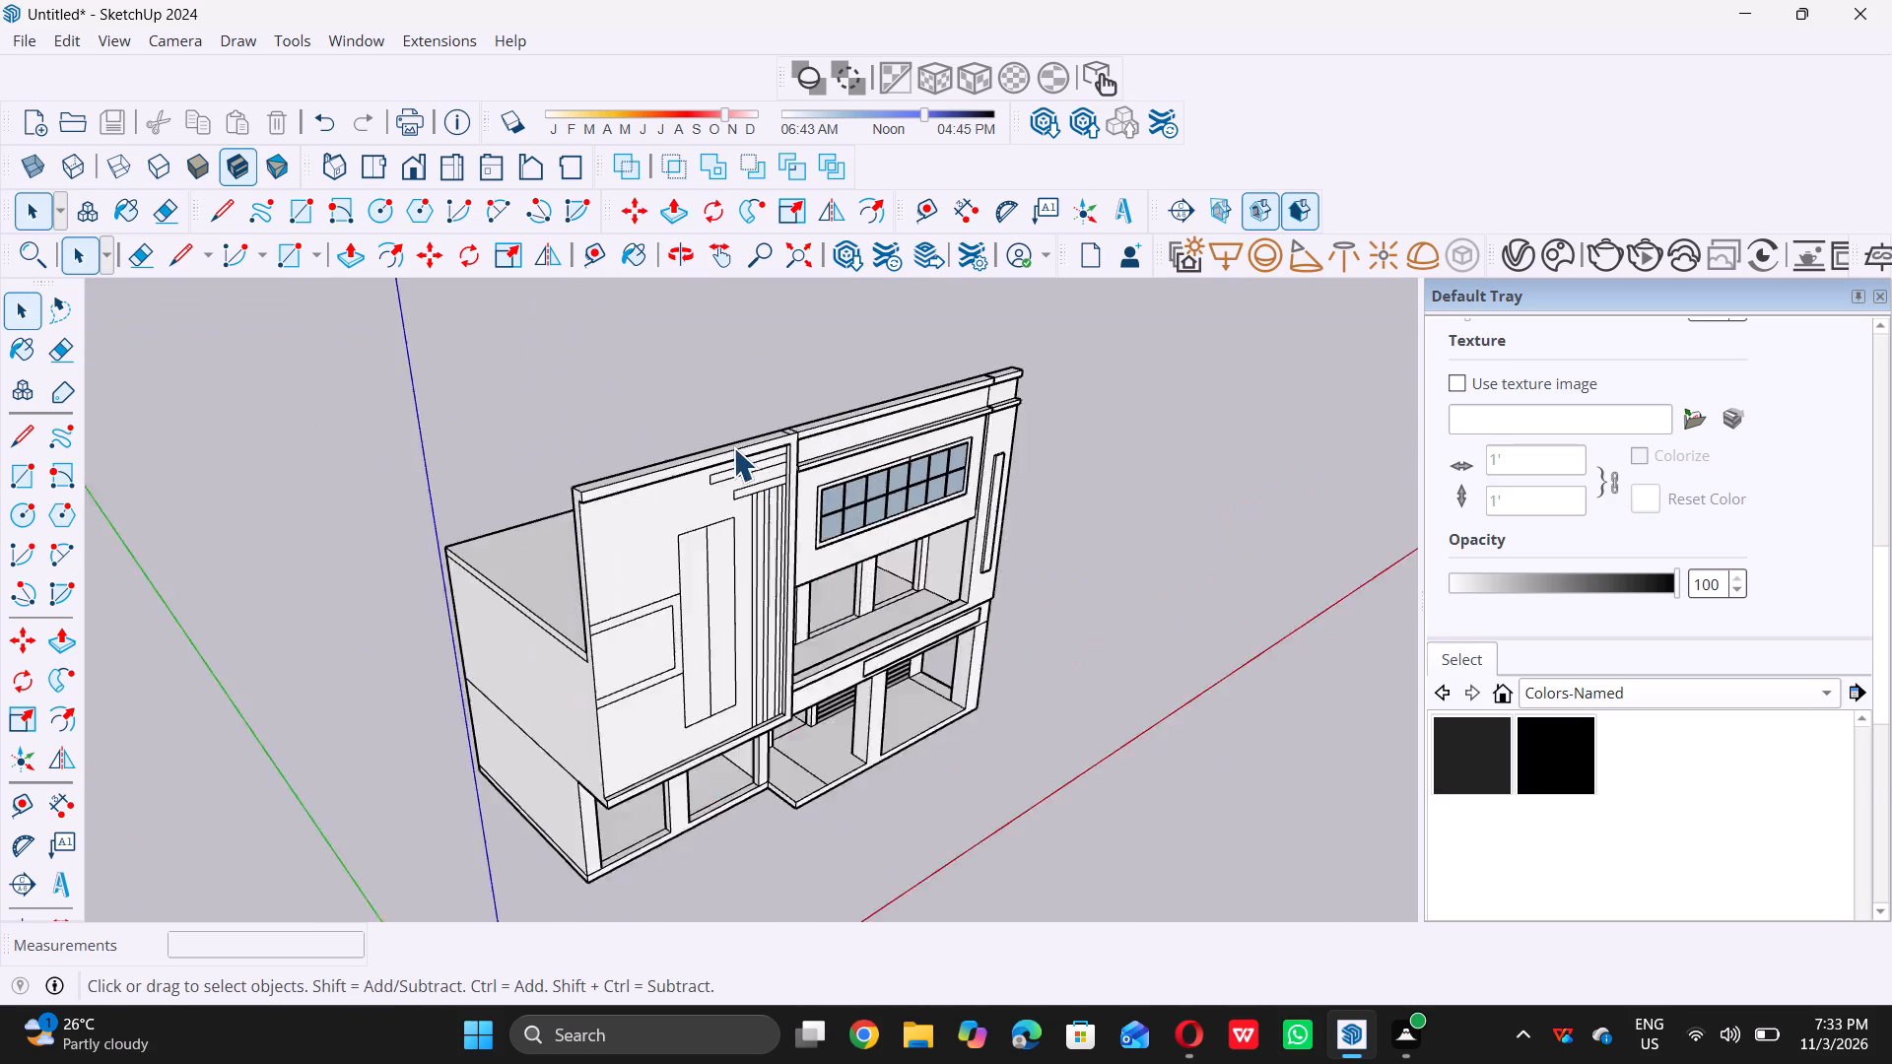
{"action": "scroll", "coordinate": [733, 447], "scroll_direction": "up", "scroll_amount": 16}
{"action": "scroll", "coordinate": [741, 517], "scroll_direction": "up", "scroll_amount": 5}
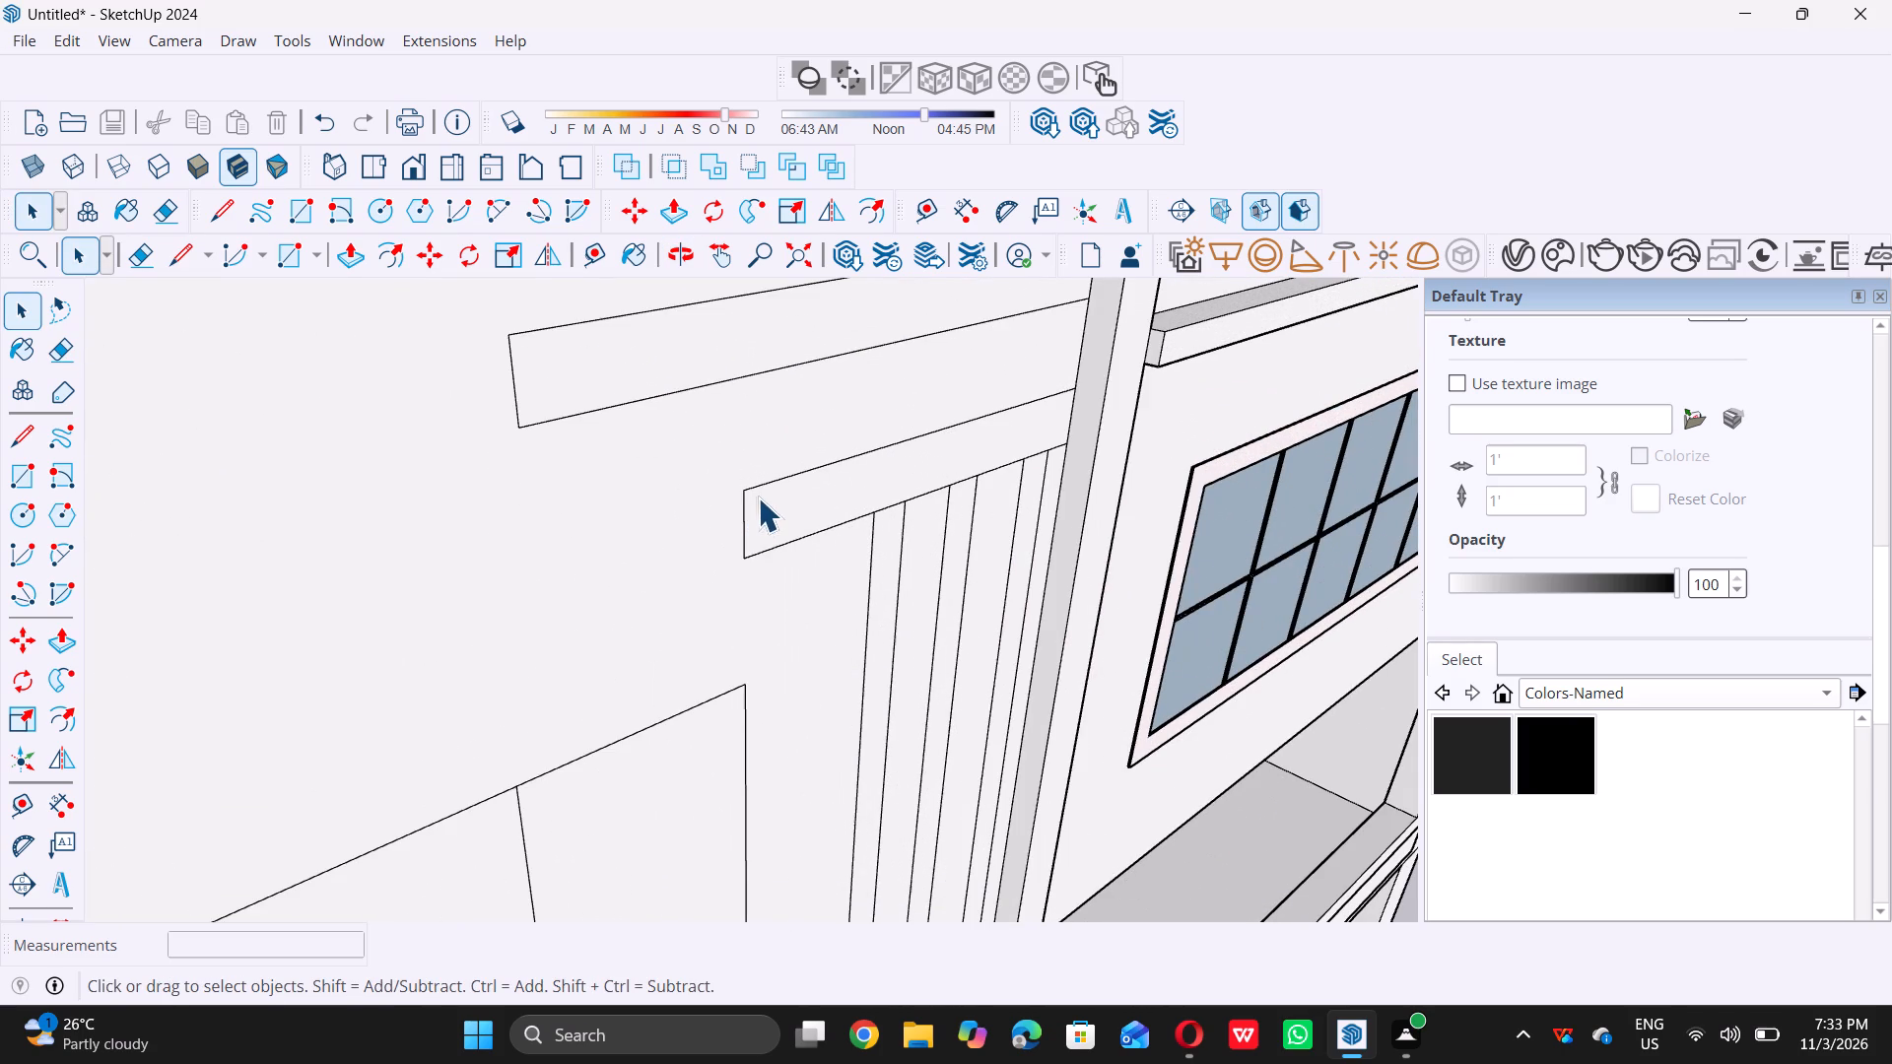
{"action": "left_click", "coordinate": [762, 487]}
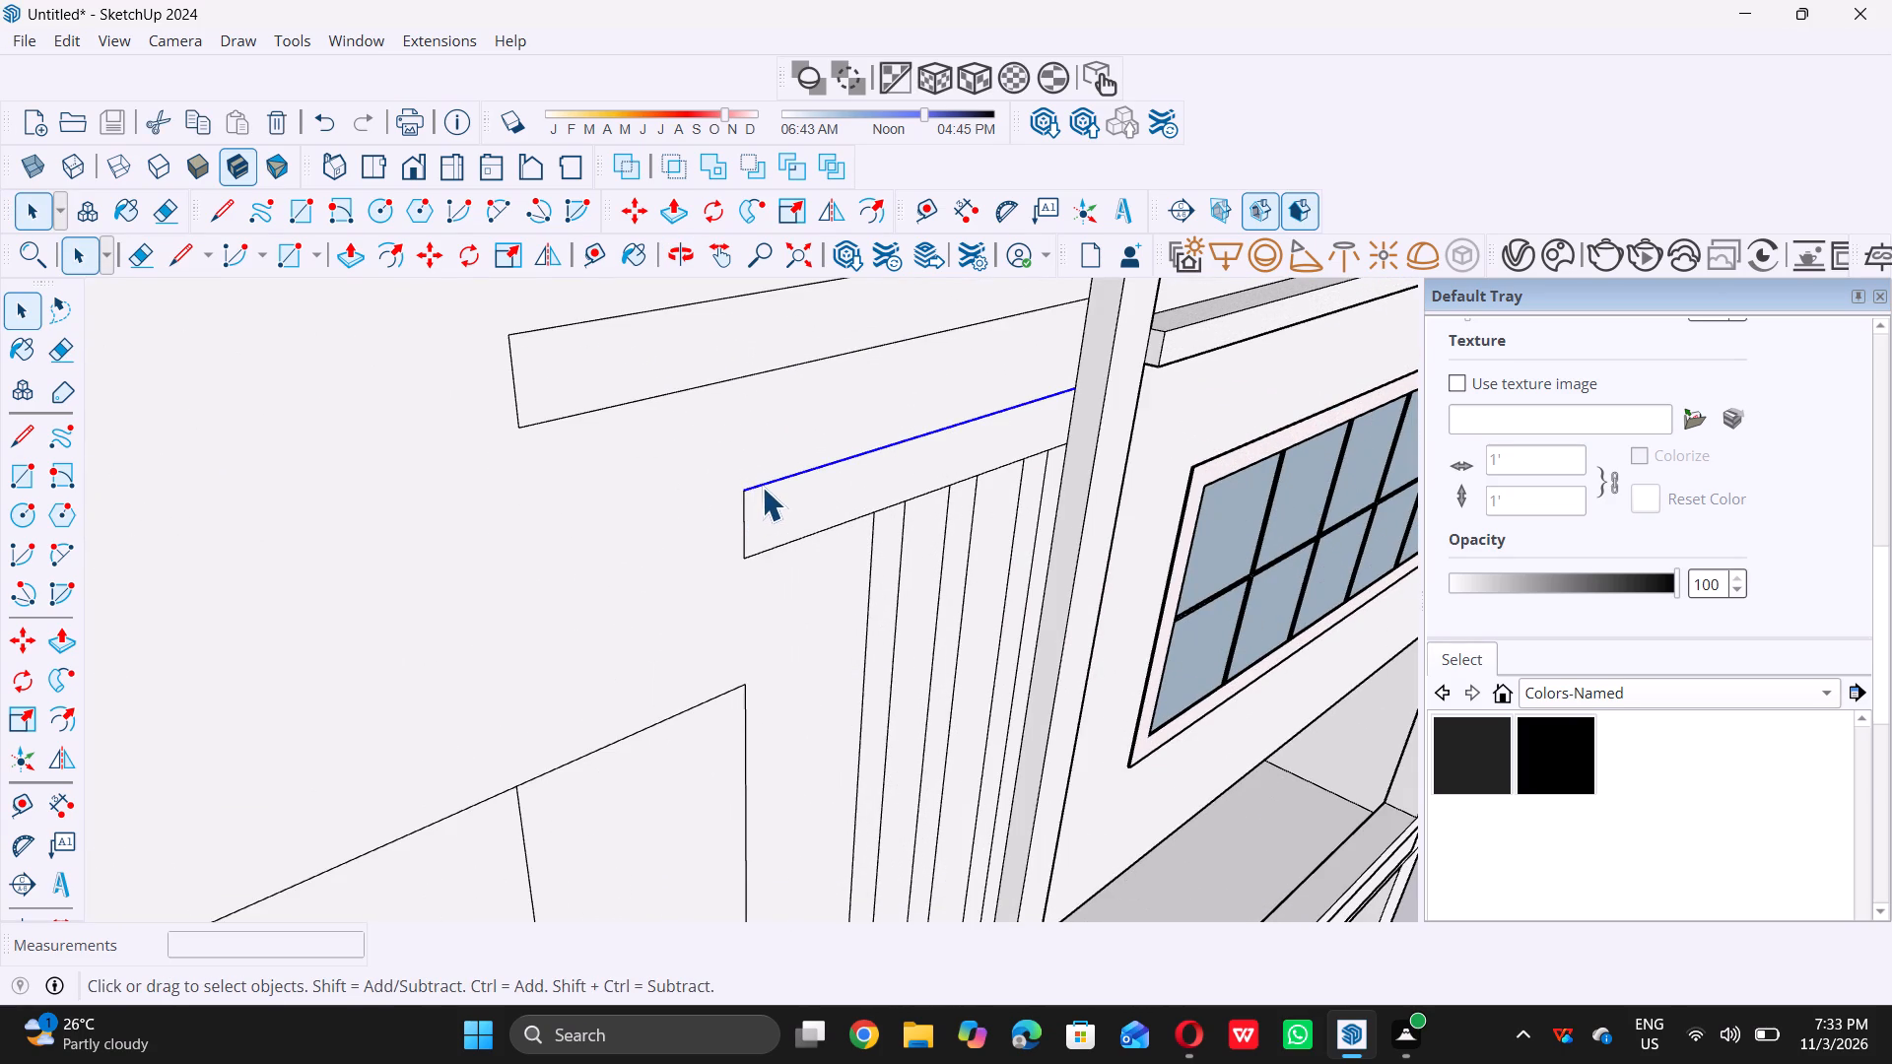
{"action": "key", "text": "m"}
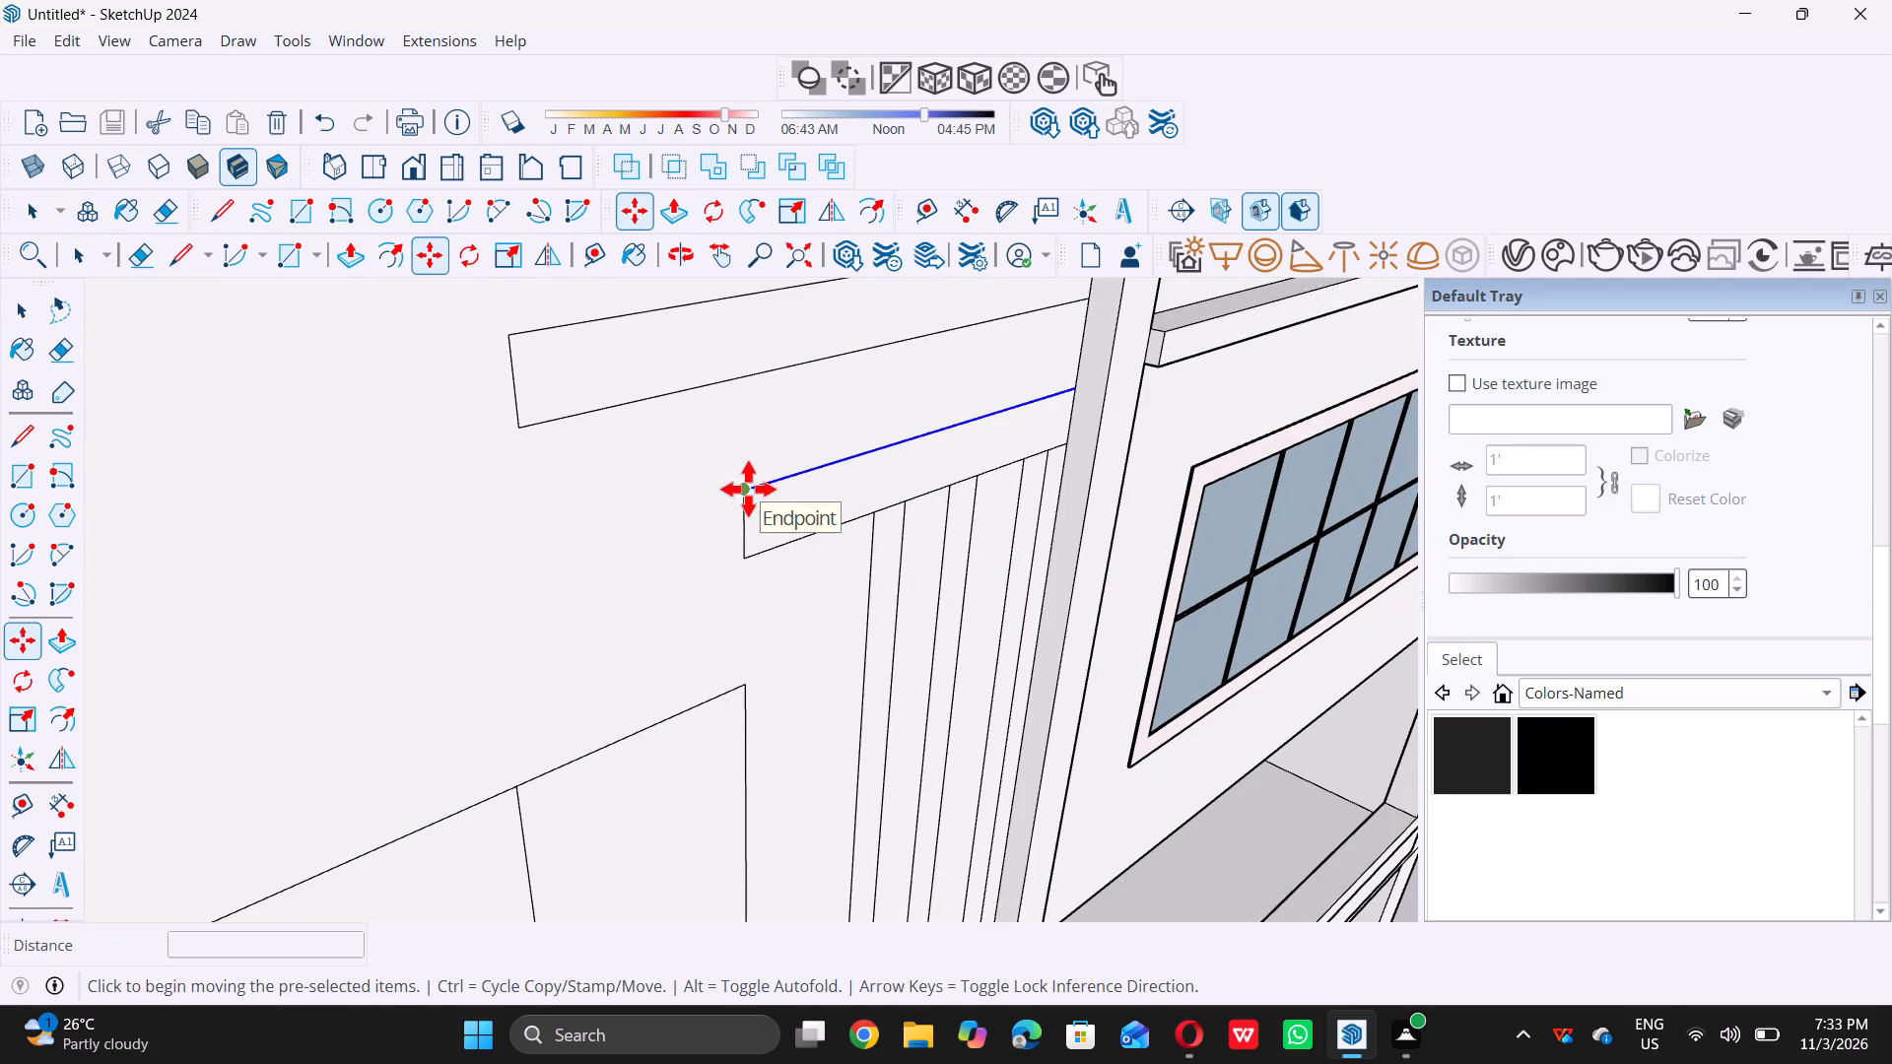
{"action": "left_click", "coordinate": [747, 488]}
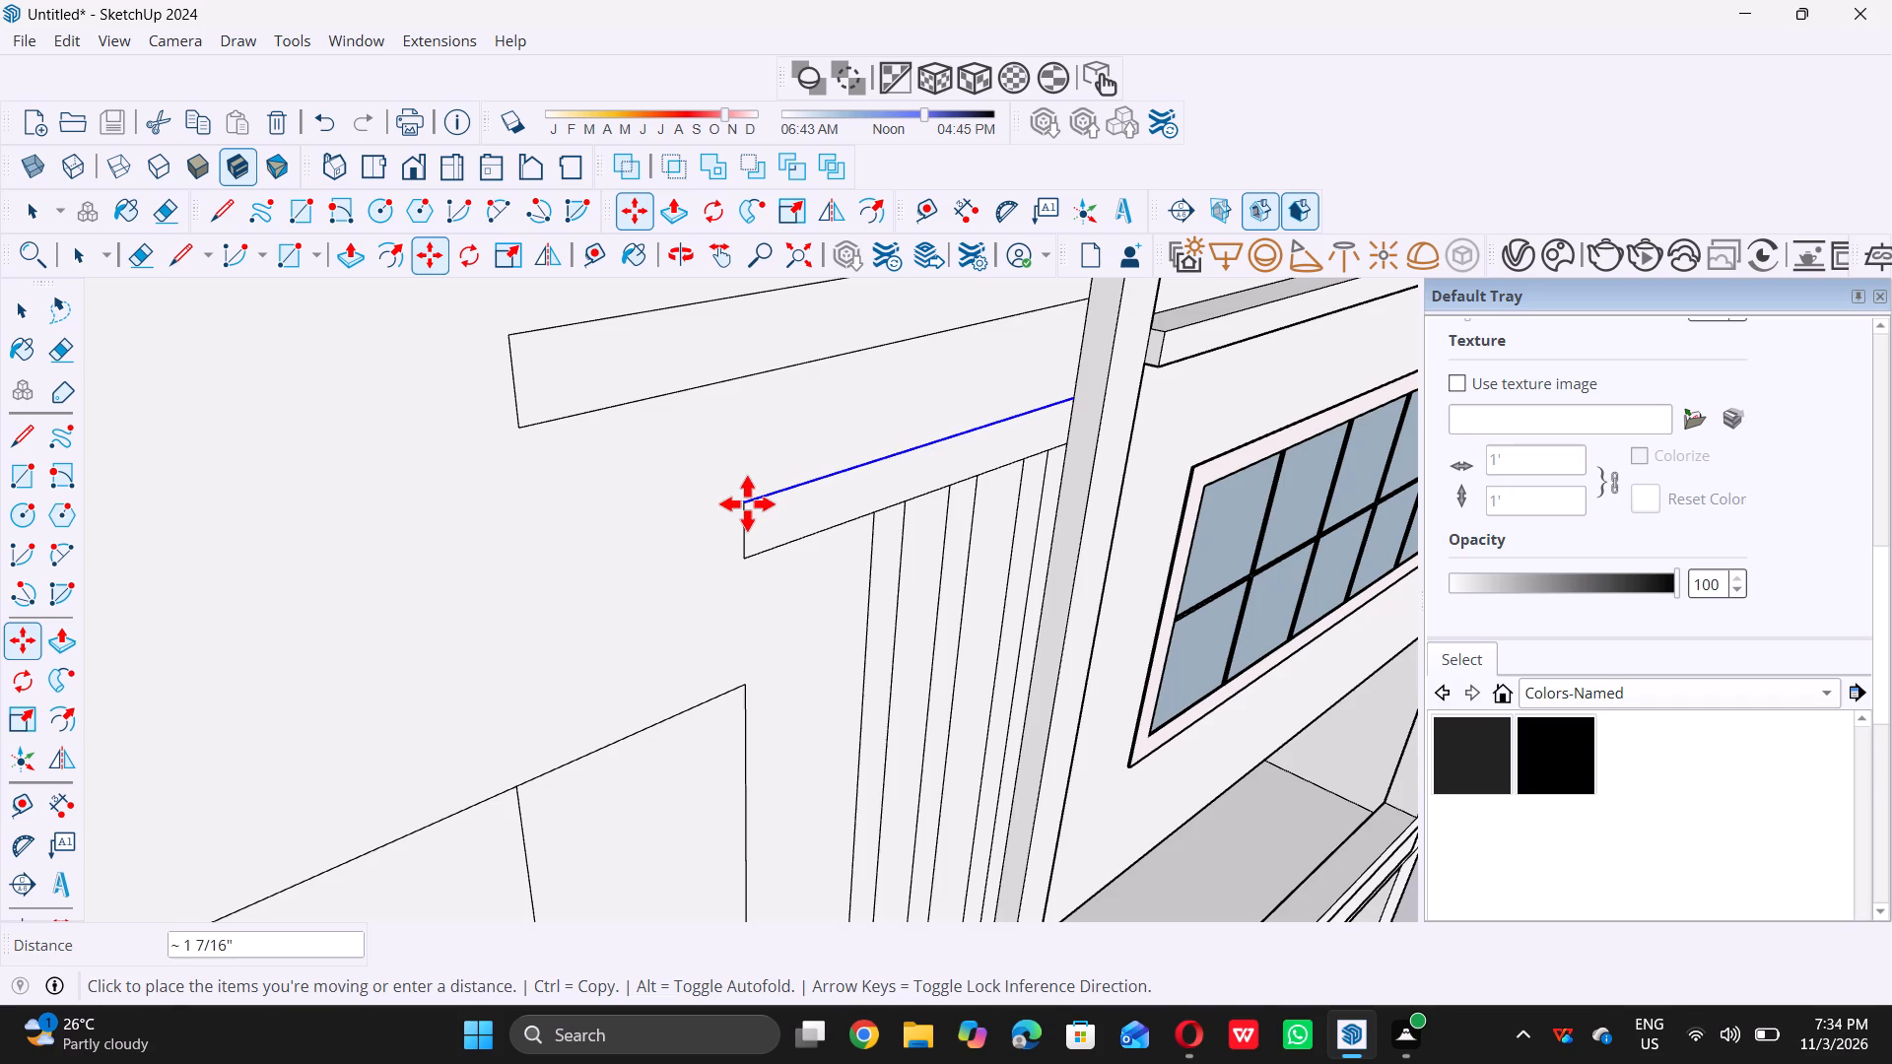
{"action": "triple_click", "coordinate": [747, 503]}
{"action": "key", "text": "space"}
Move the upper horizontal rectangle's top edge down about 1 7/16" to make that rectangle thinner as well.
{"action": "scroll", "coordinate": [747, 509], "scroll_direction": "down", "scroll_amount": 6}
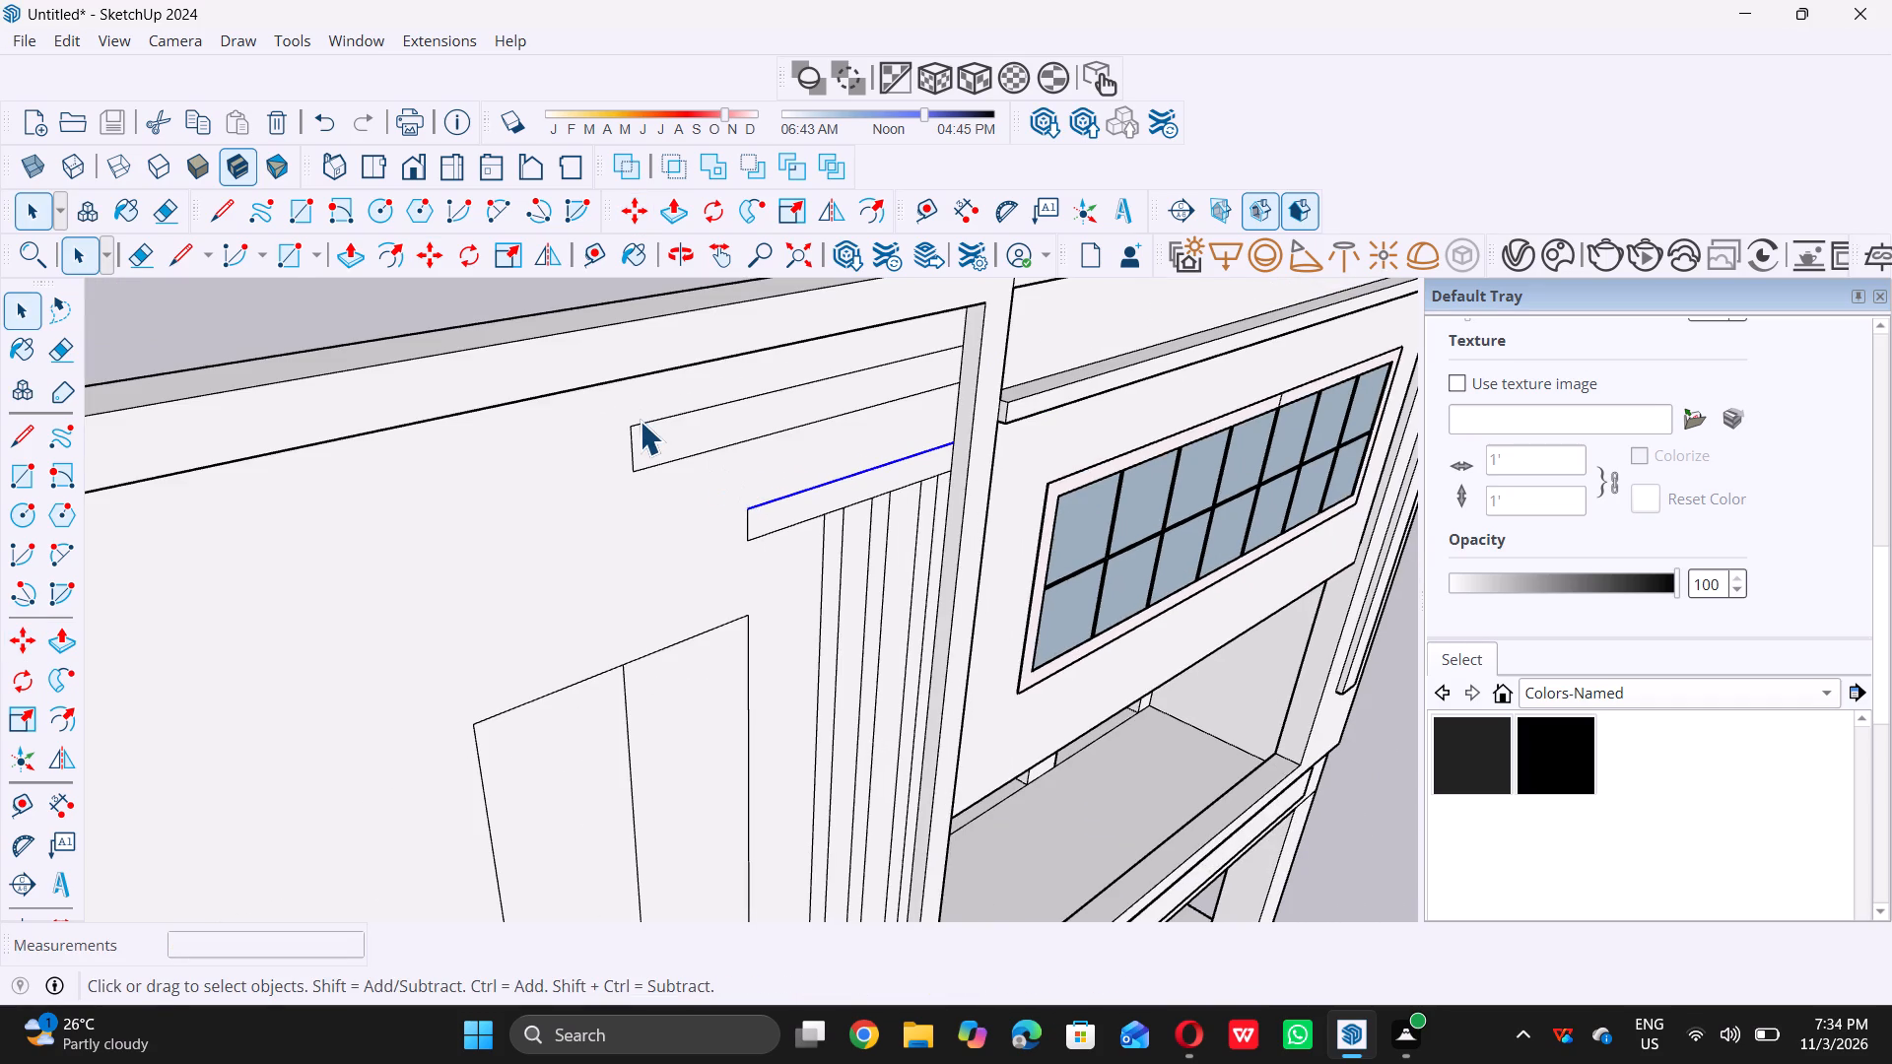
{"action": "scroll", "coordinate": [640, 421], "scroll_direction": "up", "scroll_amount": 4}
{"action": "left_click", "coordinate": [640, 425]}
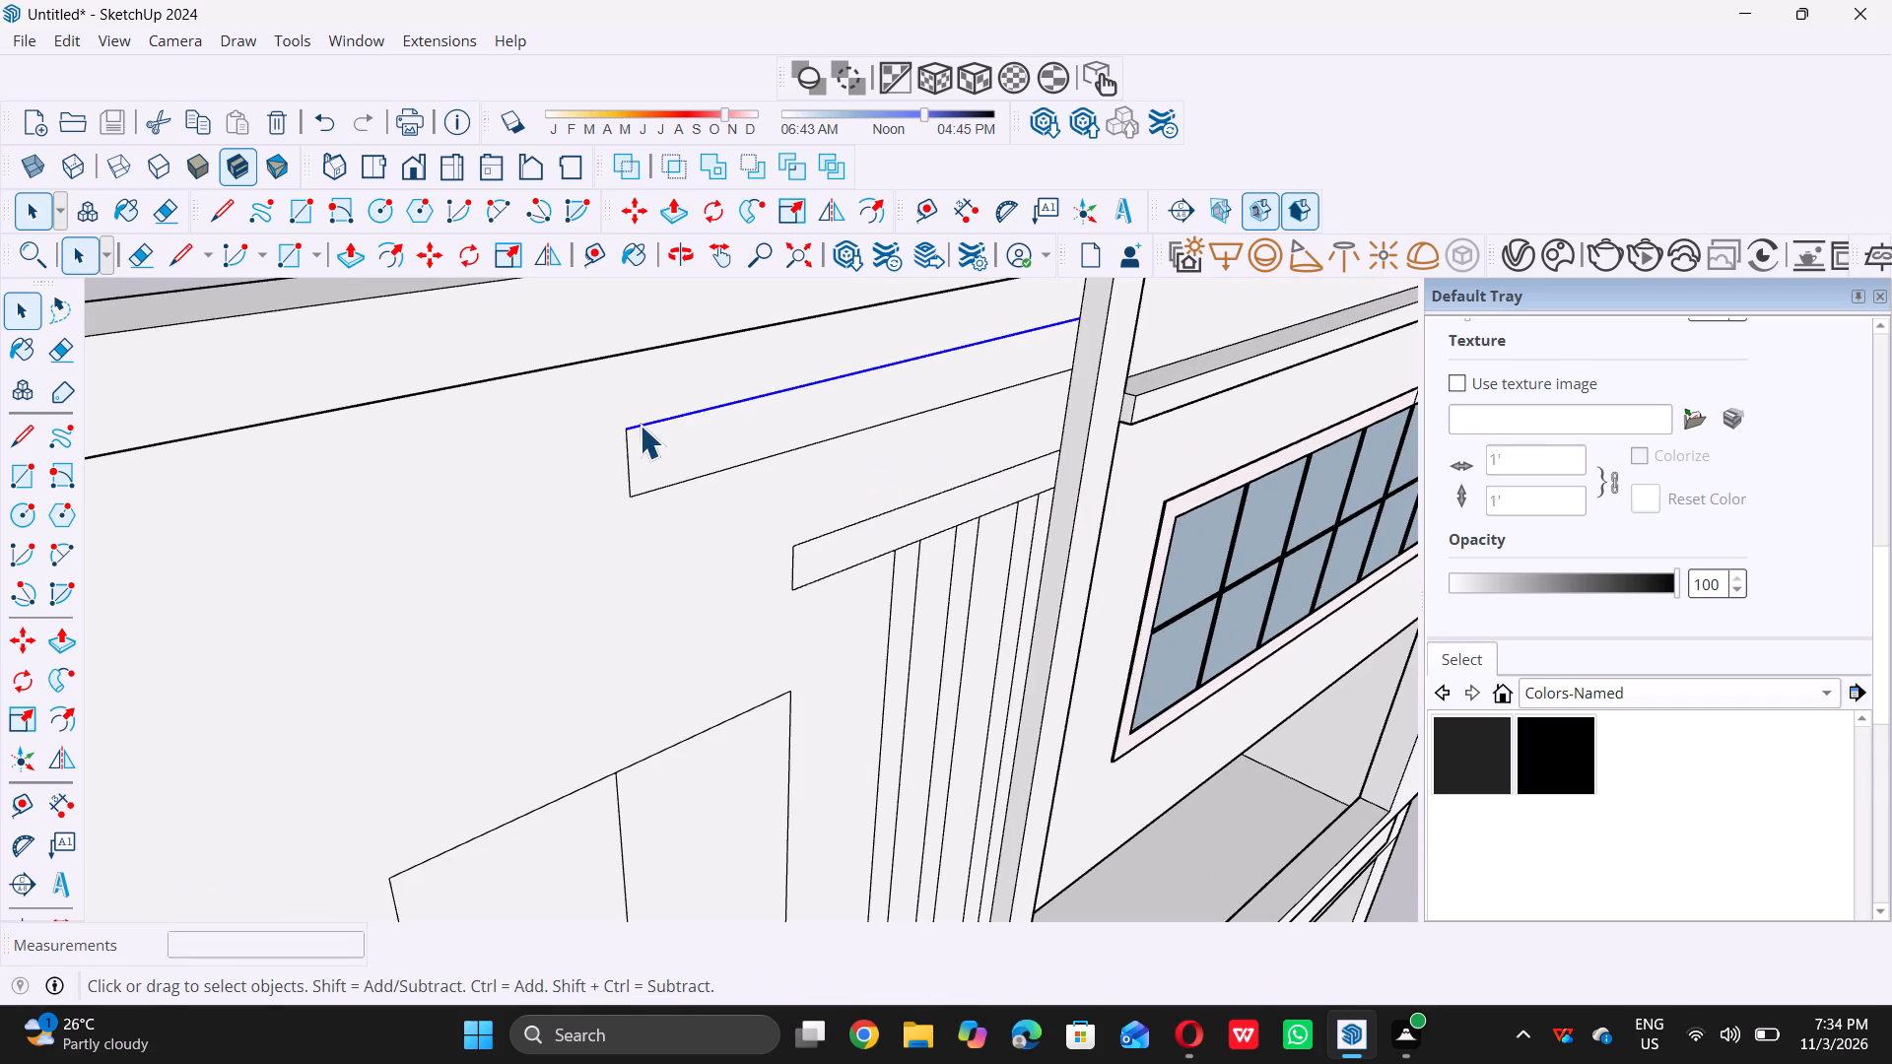
{"action": "key", "text": "m"}
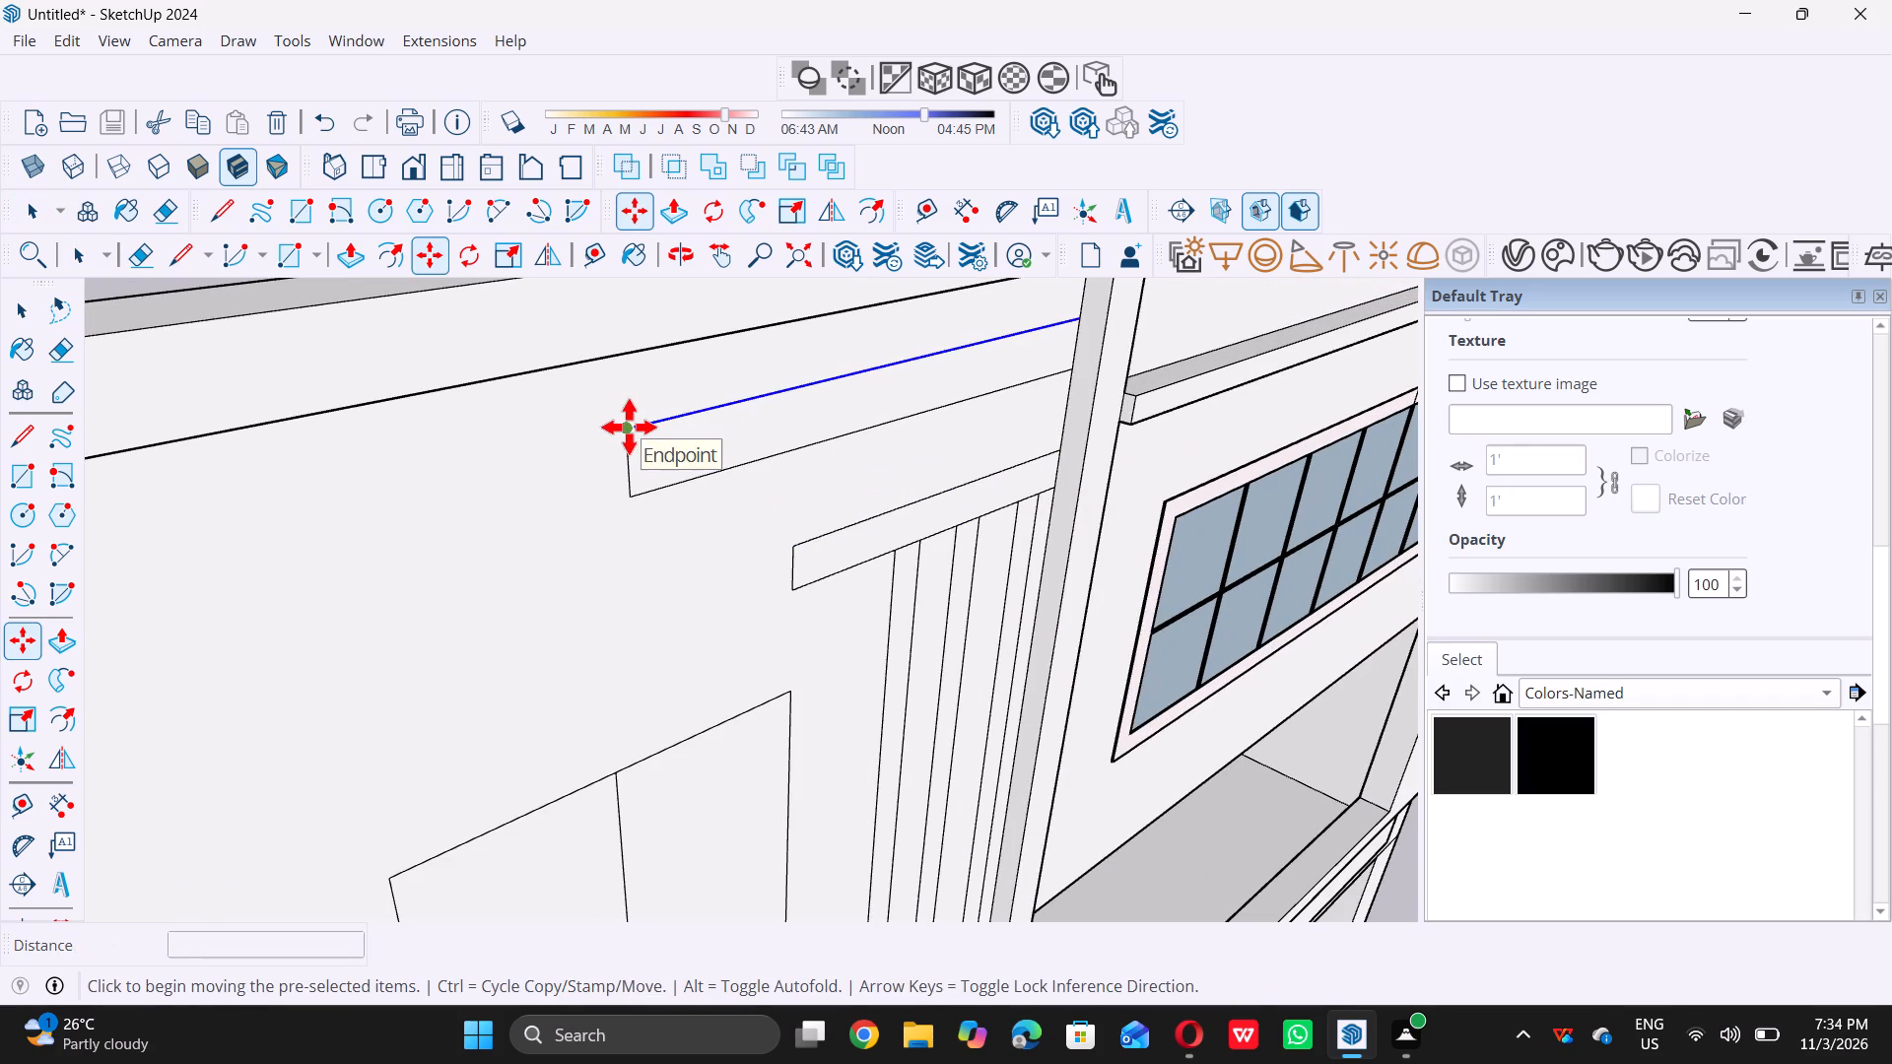
{"action": "triple_click", "coordinate": [628, 428]}
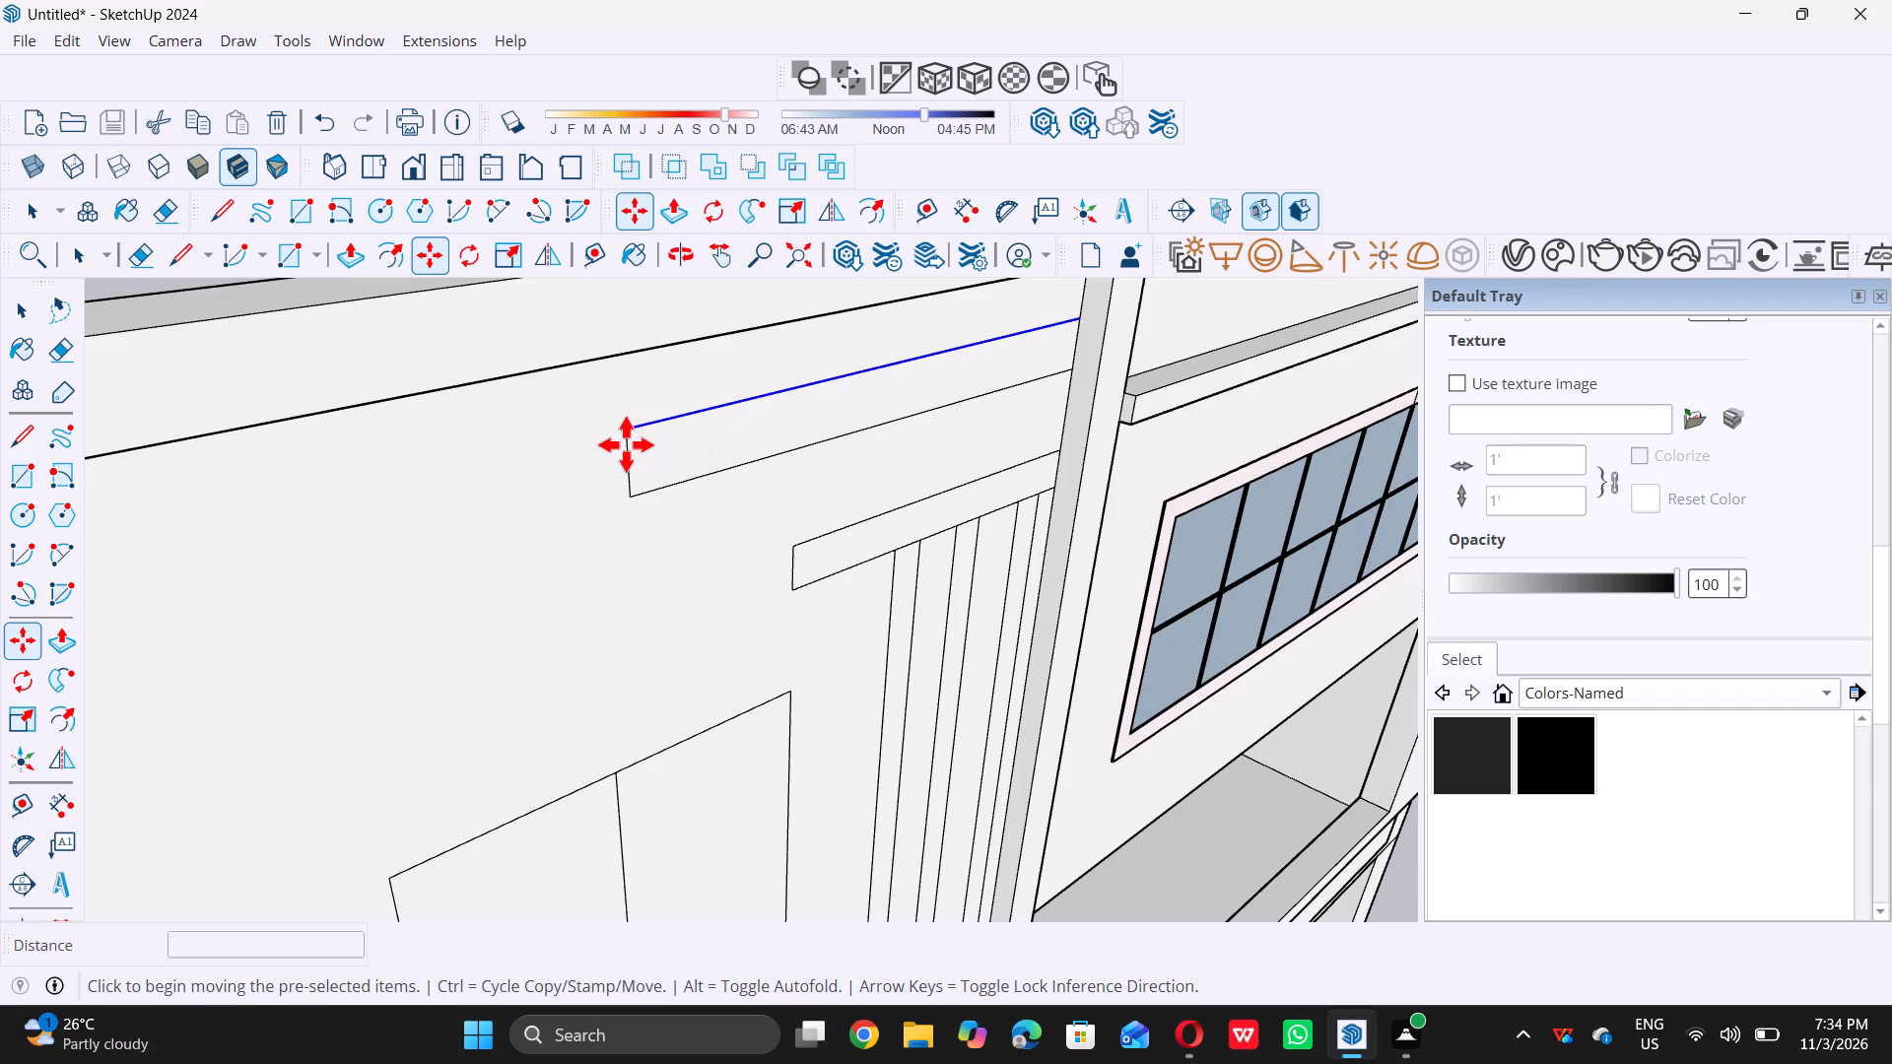
{"action": "double_click", "coordinate": [626, 432]}
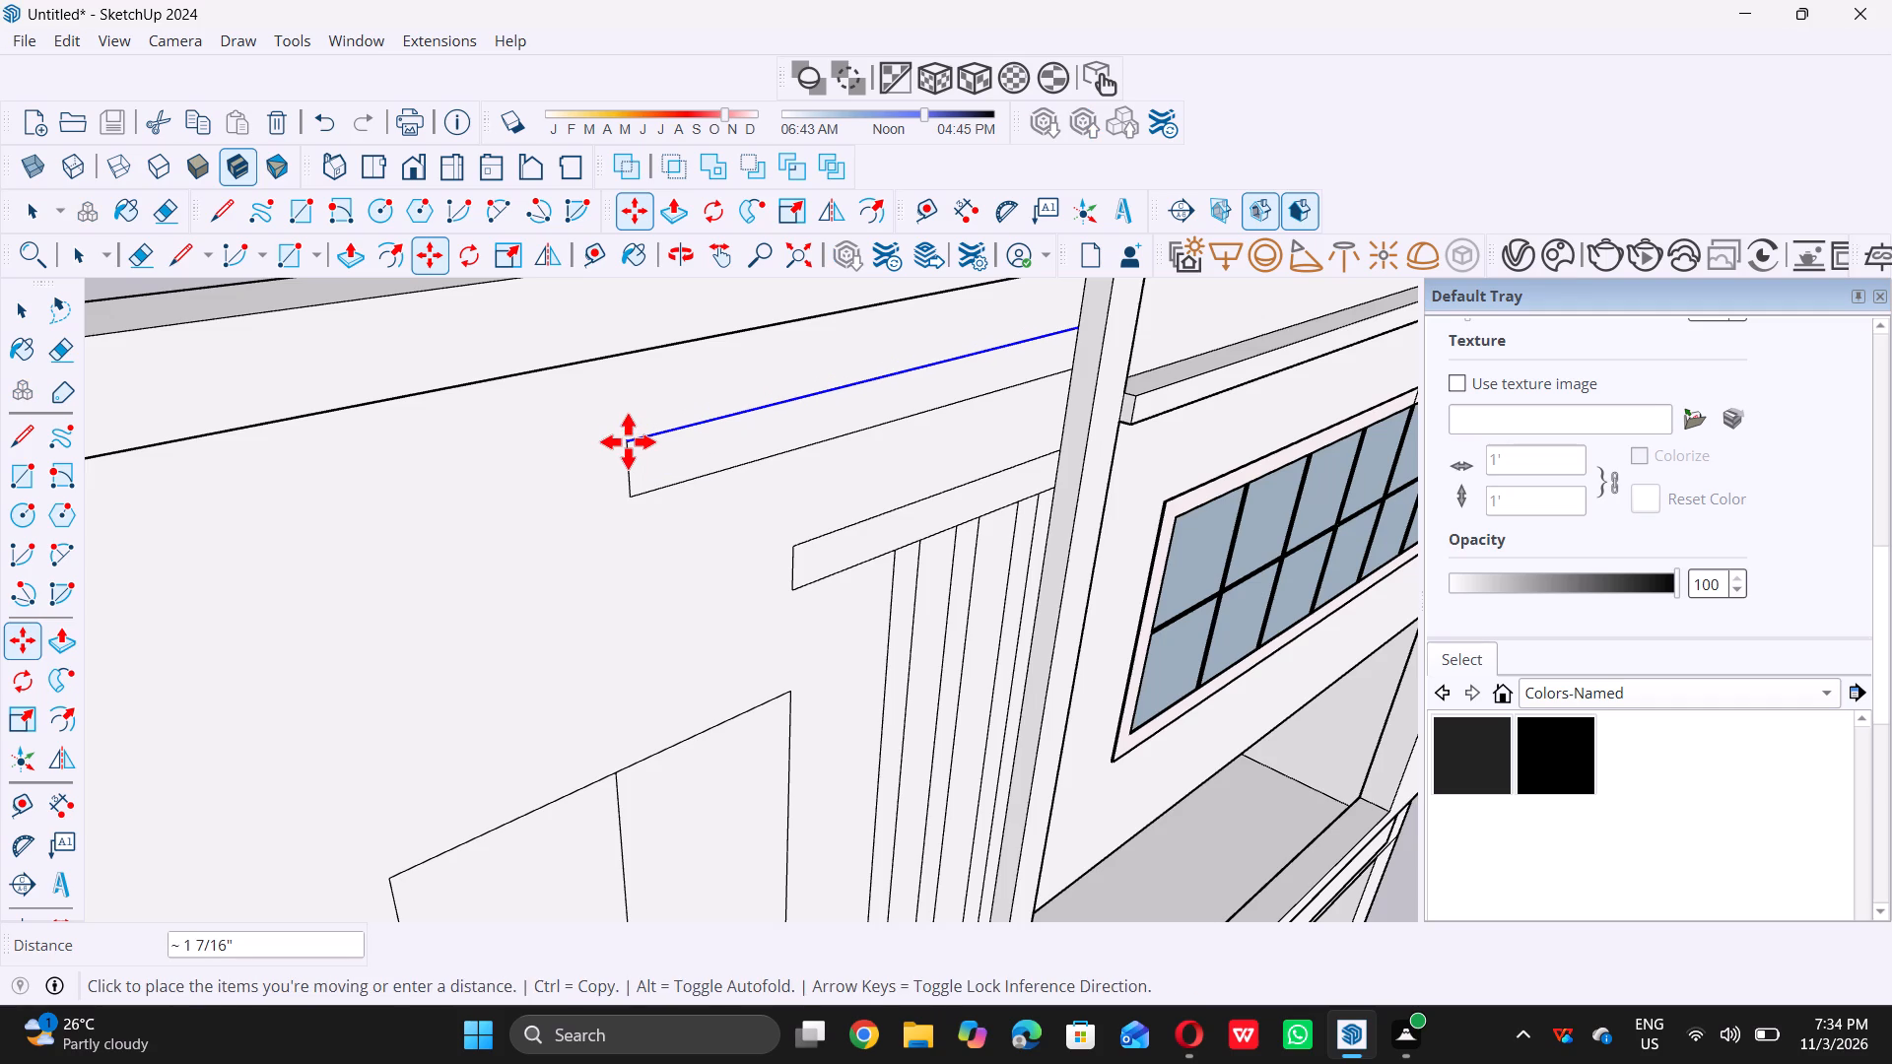
{"action": "double_click", "coordinate": [628, 441]}
{"action": "key", "text": "space"}
Examine the thinned horizontal rectangles in the context of the whole front facade.
{"action": "scroll", "coordinate": [635, 465], "scroll_direction": "down", "scroll_amount": 13}
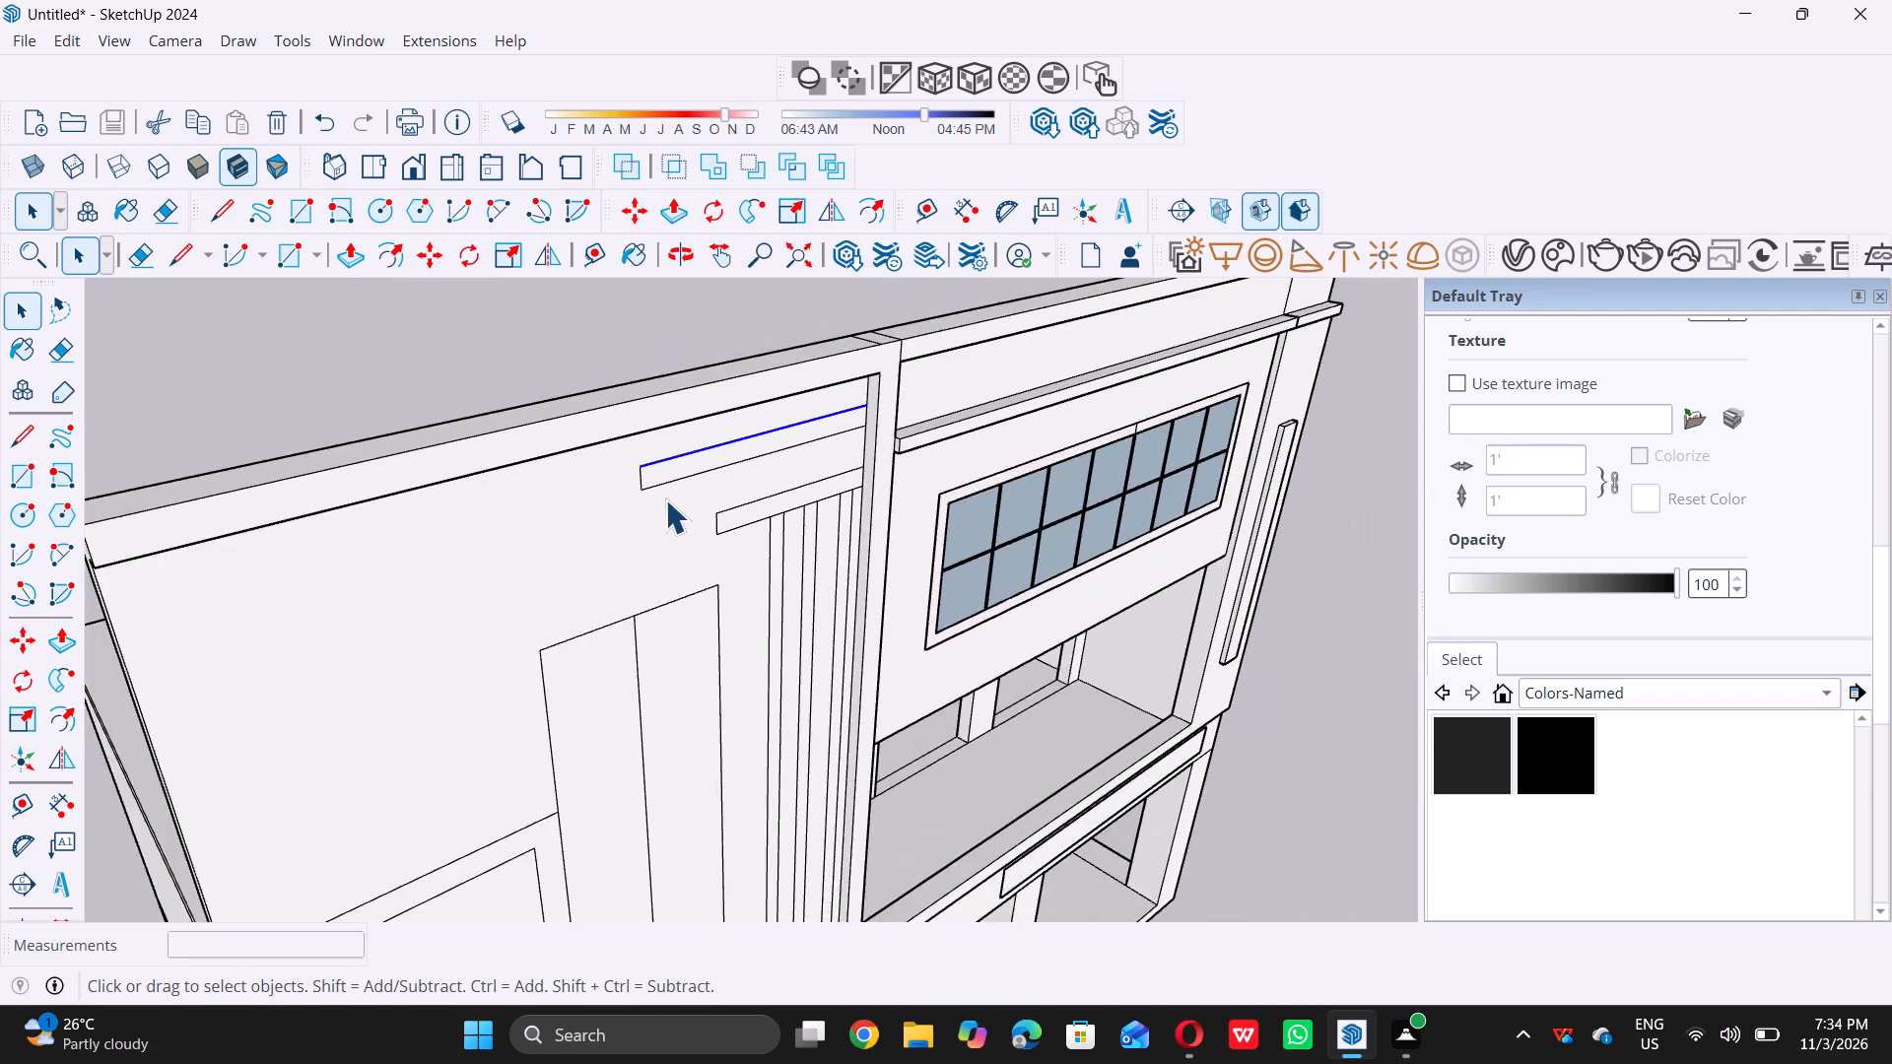
{"action": "scroll", "coordinate": [665, 499], "scroll_direction": "down", "scroll_amount": 6}
{"action": "double_click", "coordinate": [546, 392]}
{"action": "scroll", "coordinate": [540, 385], "scroll_direction": "down", "scroll_amount": 6}
{"action": "middle_click_drag", "start_coordinate": [704, 563], "coordinate": [599, 454]}
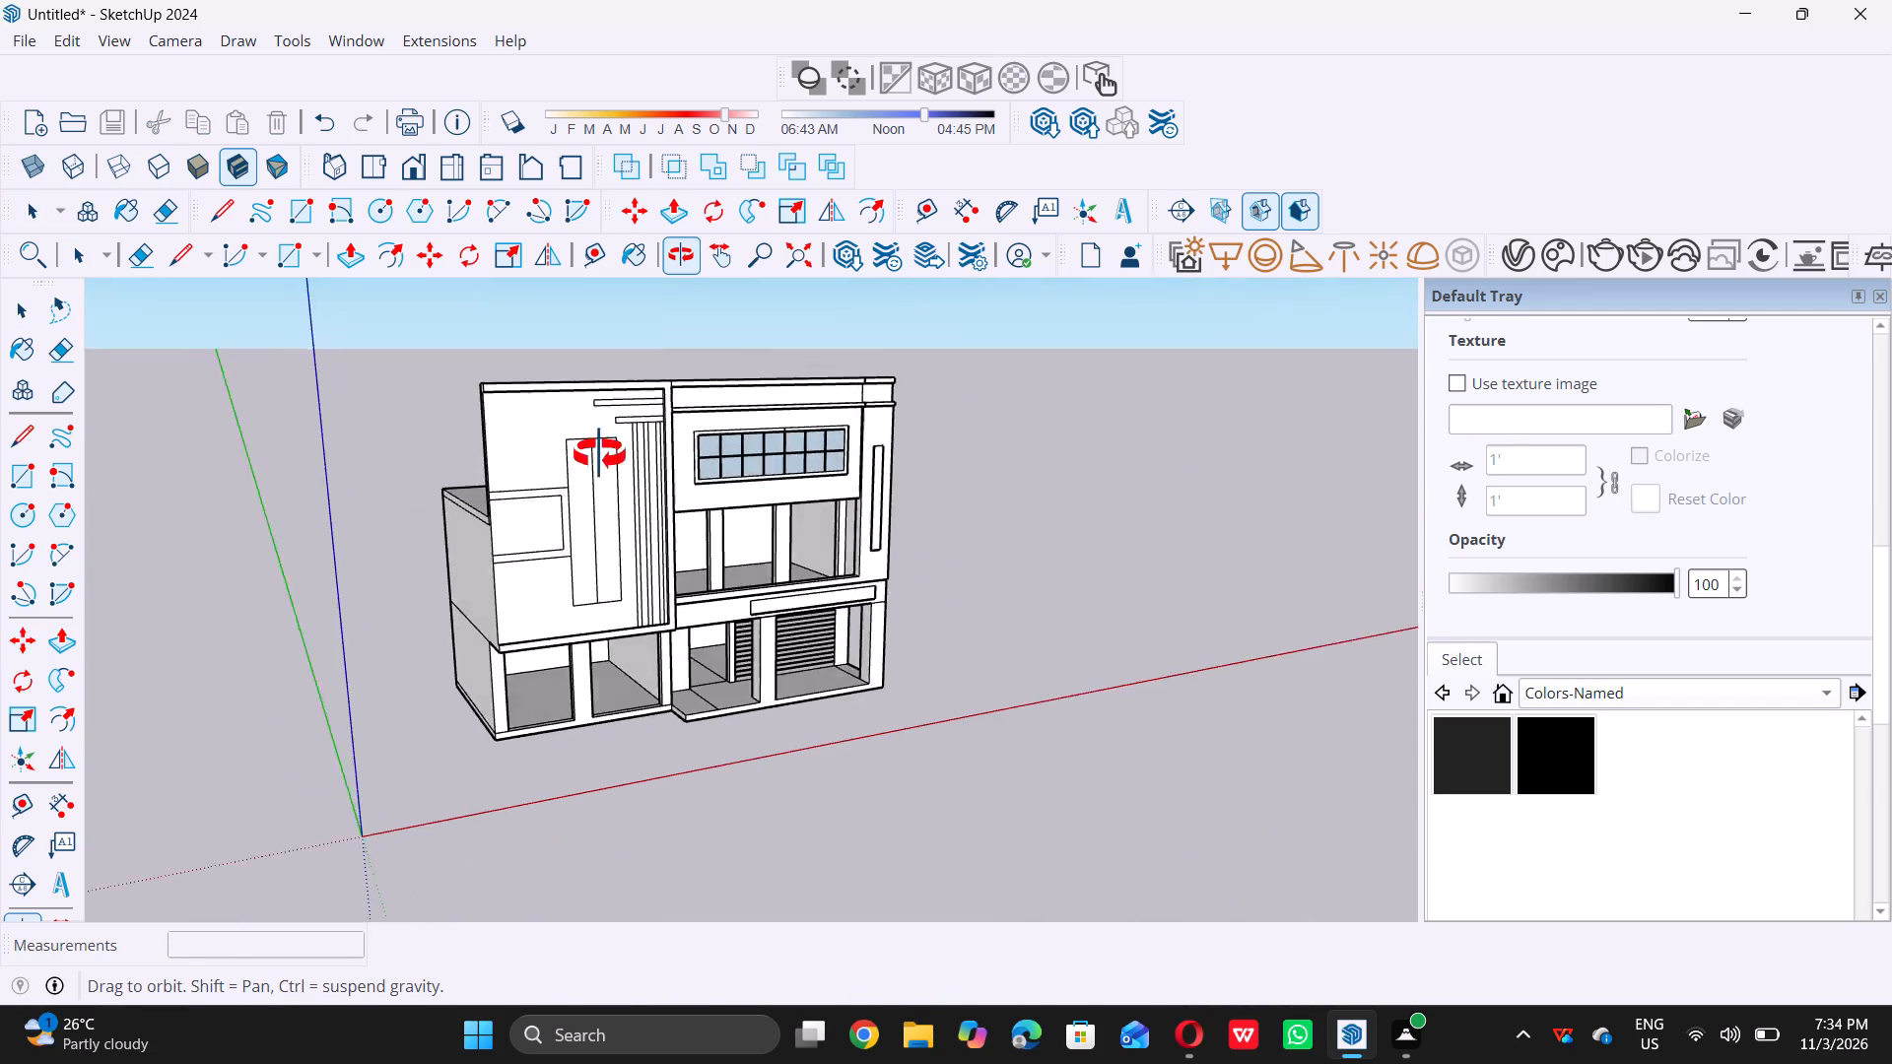
{"action": "middle_click_drag", "start_coordinate": [599, 454], "coordinate": [580, 440]}
{"action": "scroll", "coordinate": [646, 487], "scroll_direction": "down", "scroll_amount": 5}
{"action": "middle_click_drag", "start_coordinate": [719, 561], "coordinate": [623, 466]}
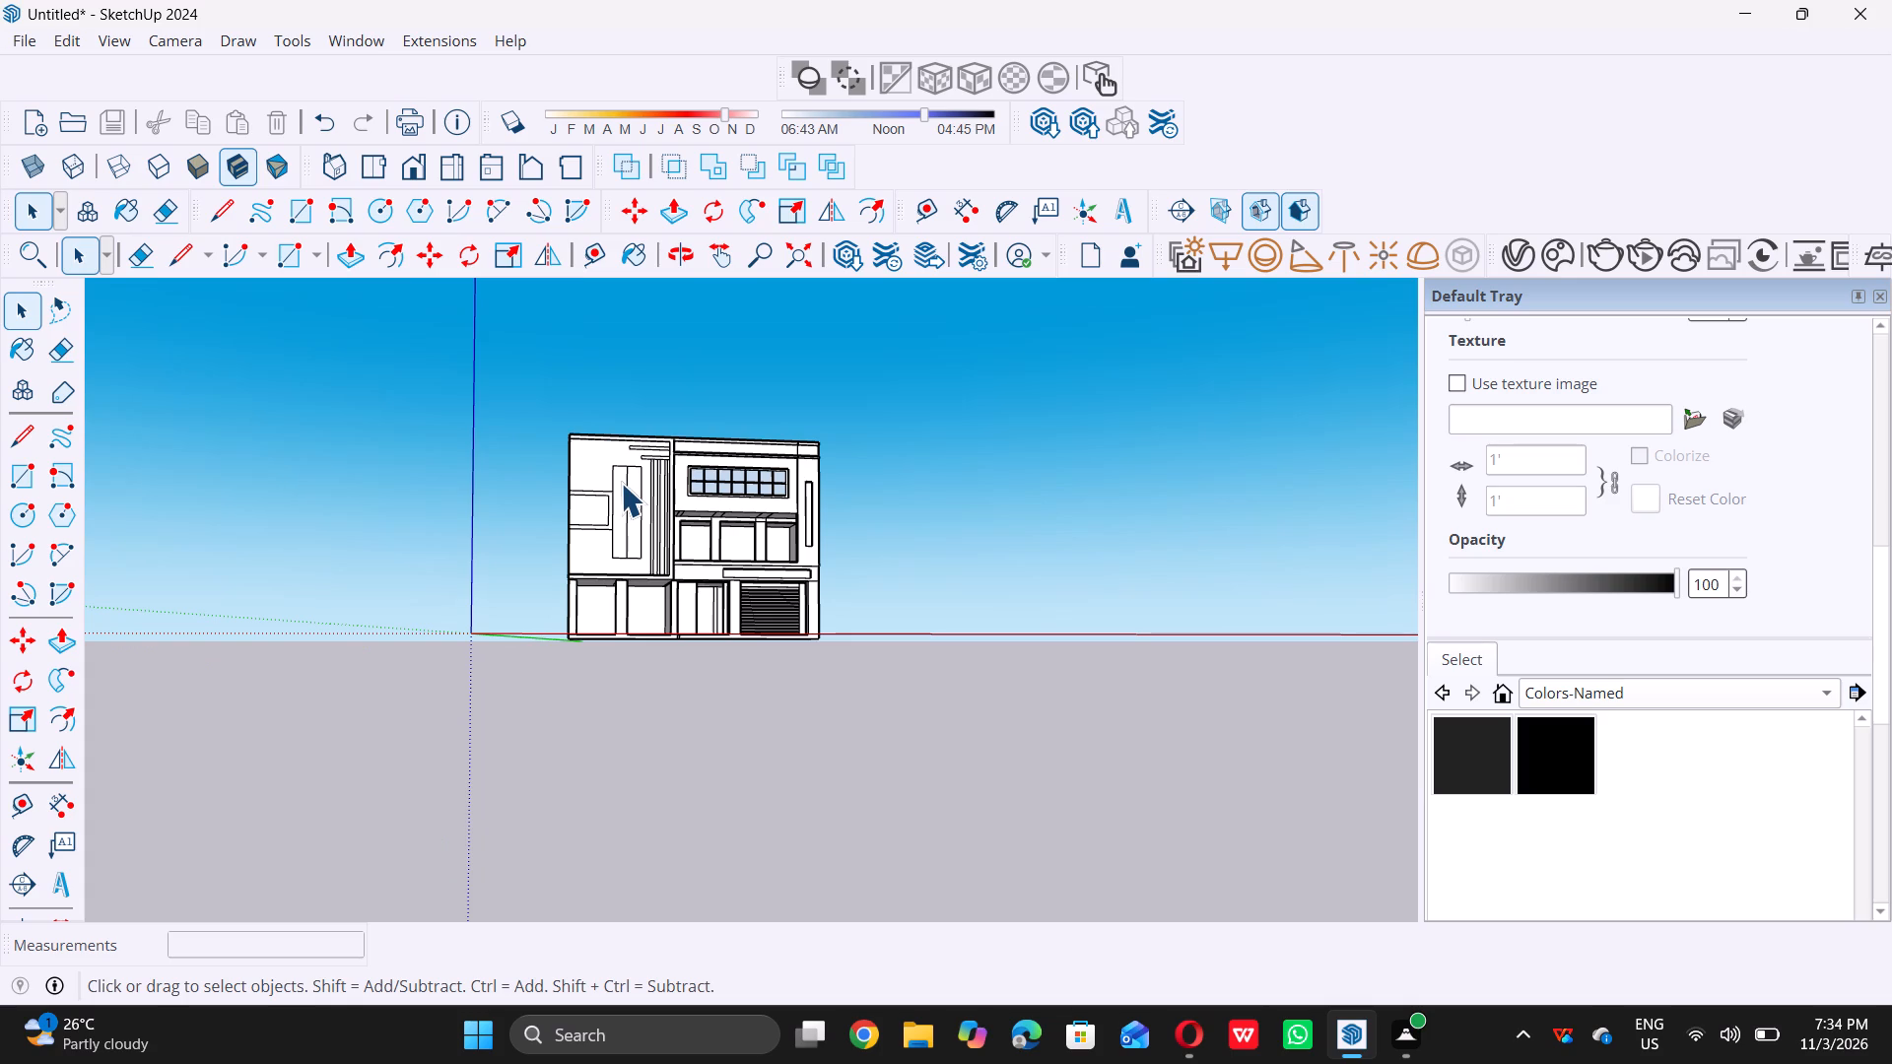
{"action": "middle_click_drag", "start_coordinate": [627, 496], "coordinate": [638, 503]}
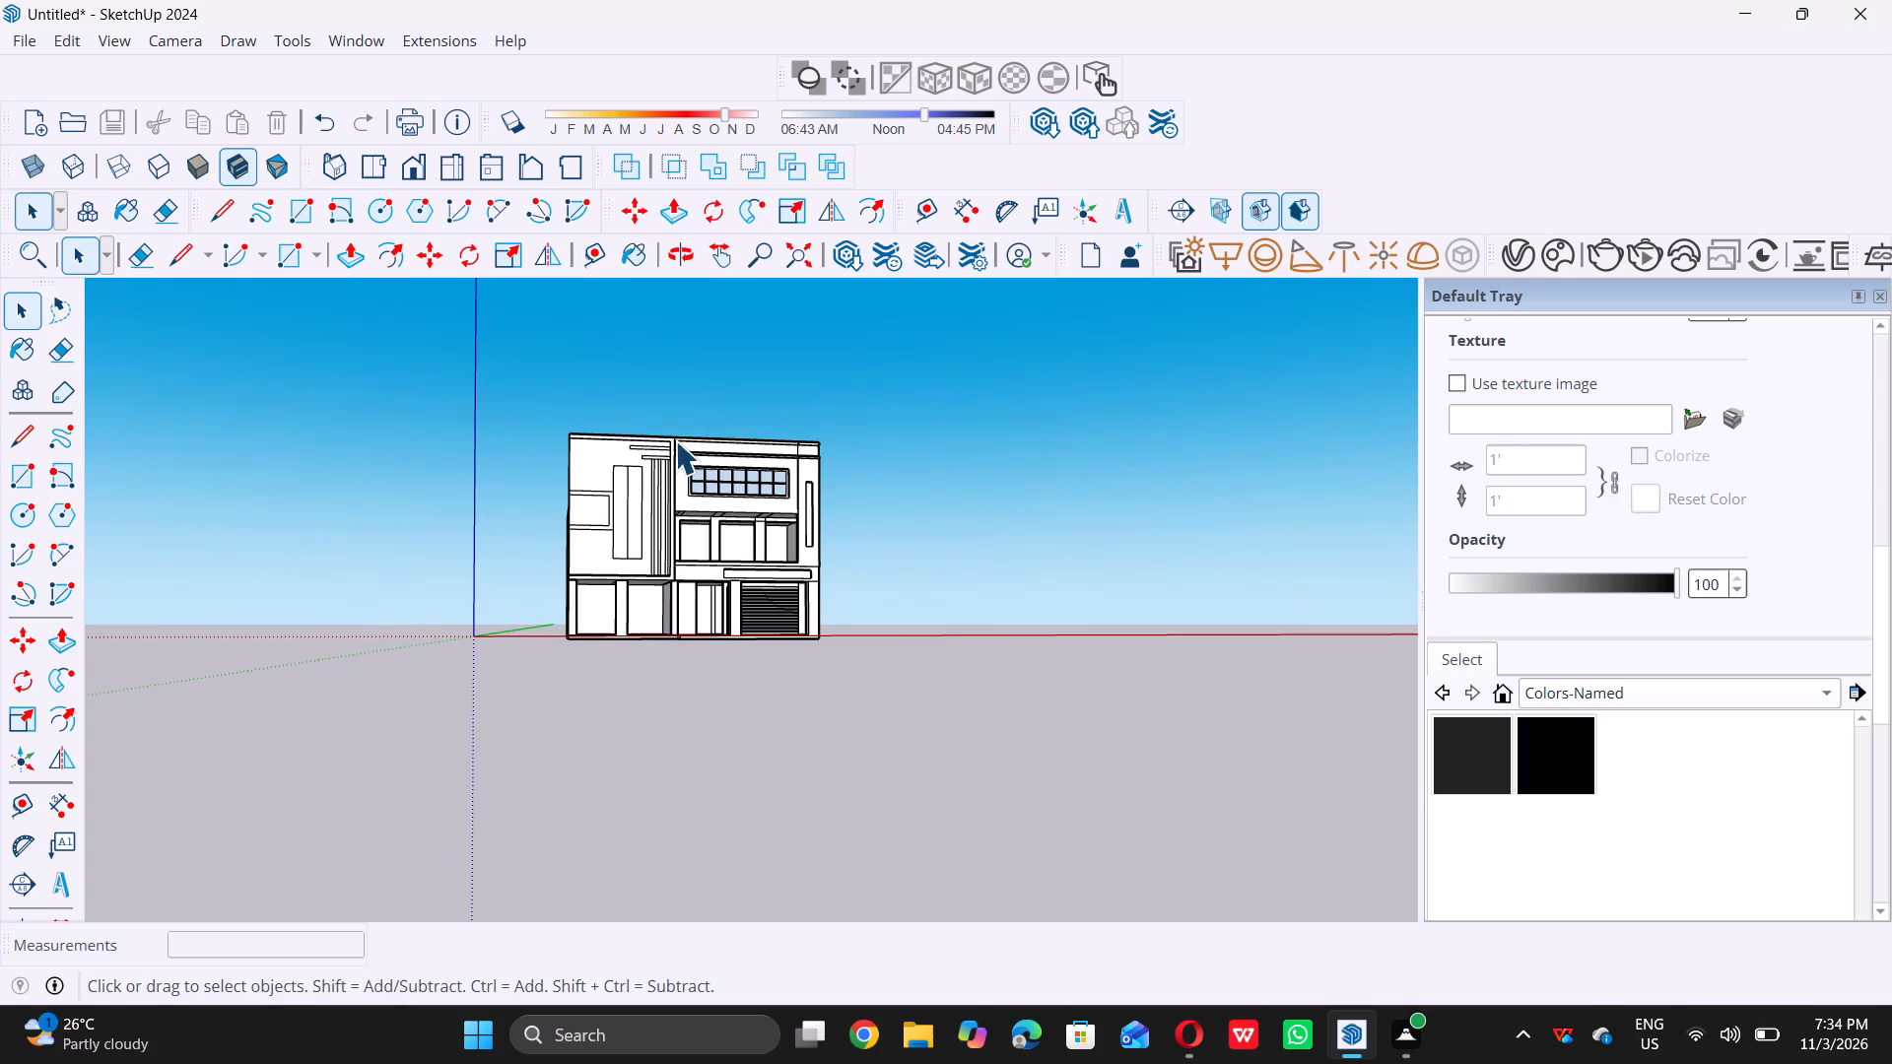
Move the upper horizontal rectangle's two long edges straight down along the blue axis, closer to the lower horizontal rectangle.
{"action": "scroll", "coordinate": [700, 436], "scroll_direction": "up", "scroll_amount": 13}
{"action": "scroll", "coordinate": [618, 463], "scroll_direction": "up", "scroll_amount": 1}
{"action": "middle_click_drag", "start_coordinate": [618, 463], "coordinate": [642, 491]}
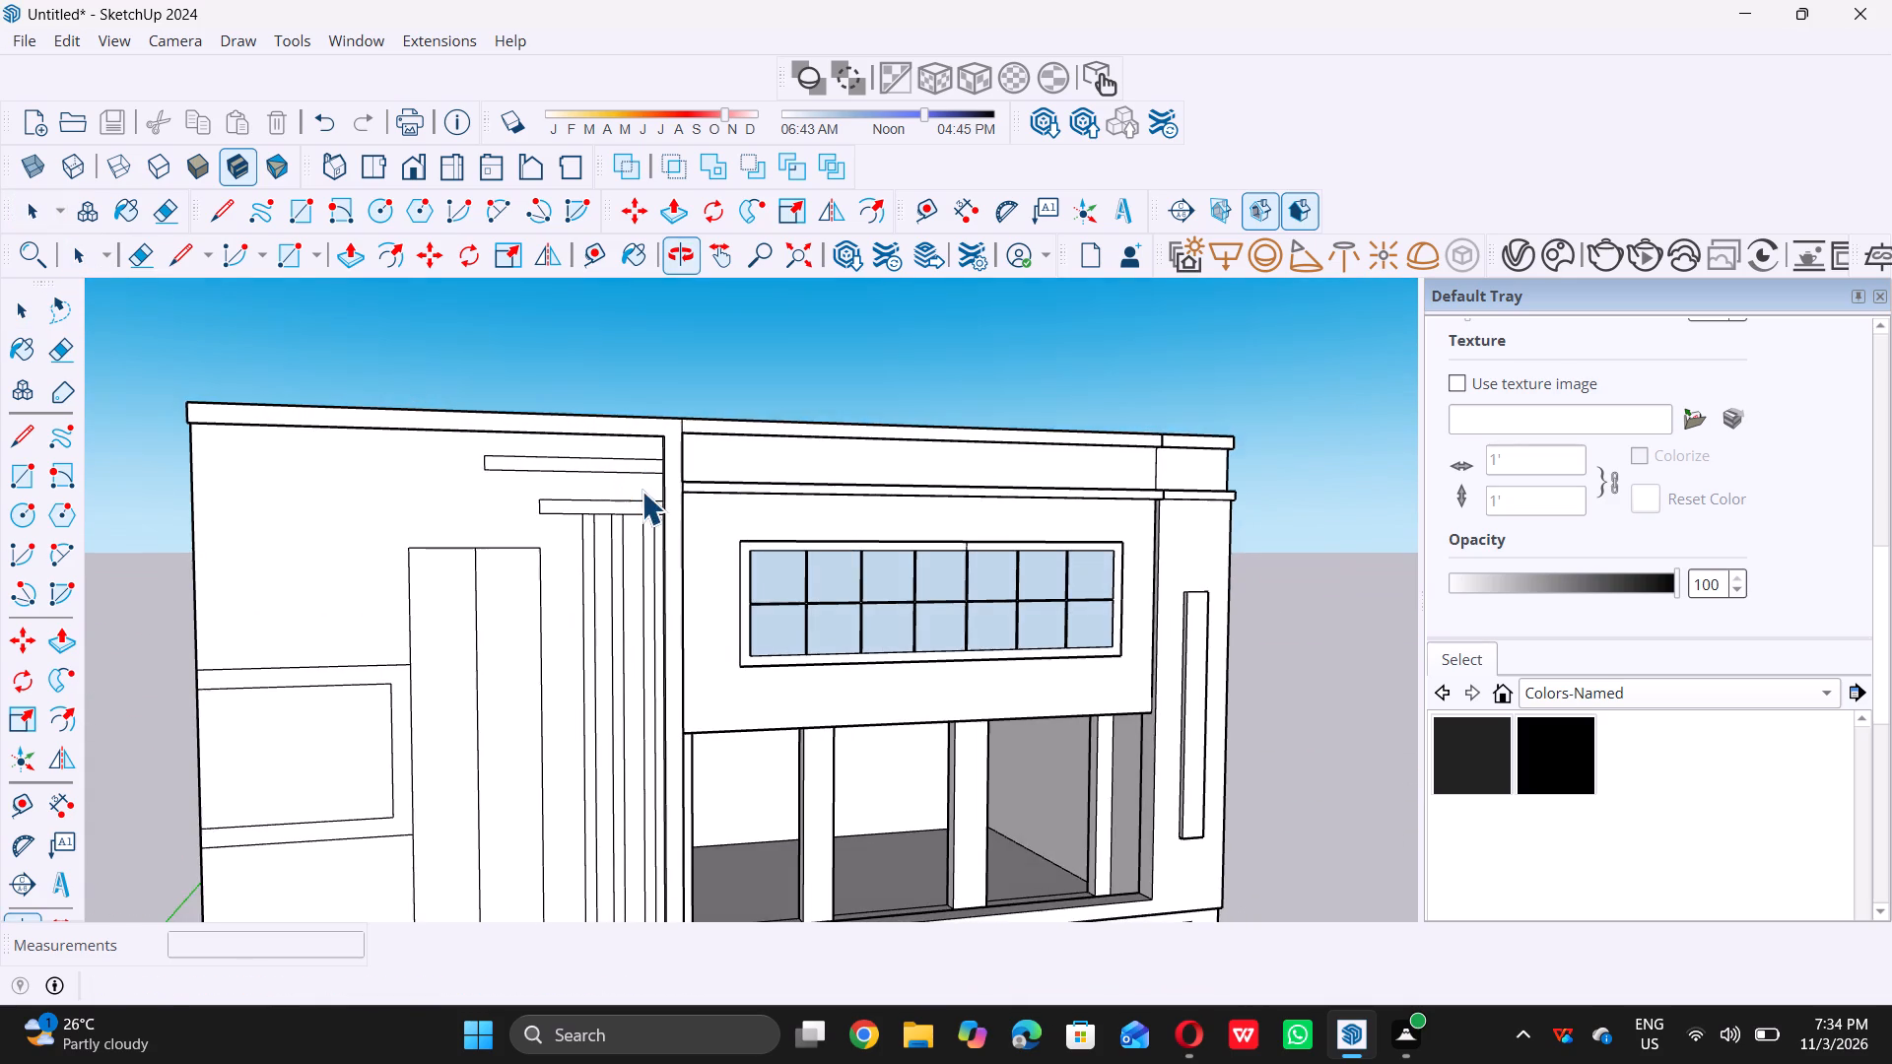
{"action": "scroll", "coordinate": [642, 475], "scroll_direction": "up", "scroll_amount": 6}
{"action": "middle_click_drag", "start_coordinate": [637, 486], "coordinate": [680, 502]}
{"action": "scroll", "coordinate": [683, 440], "scroll_direction": "up", "scroll_amount": 4}
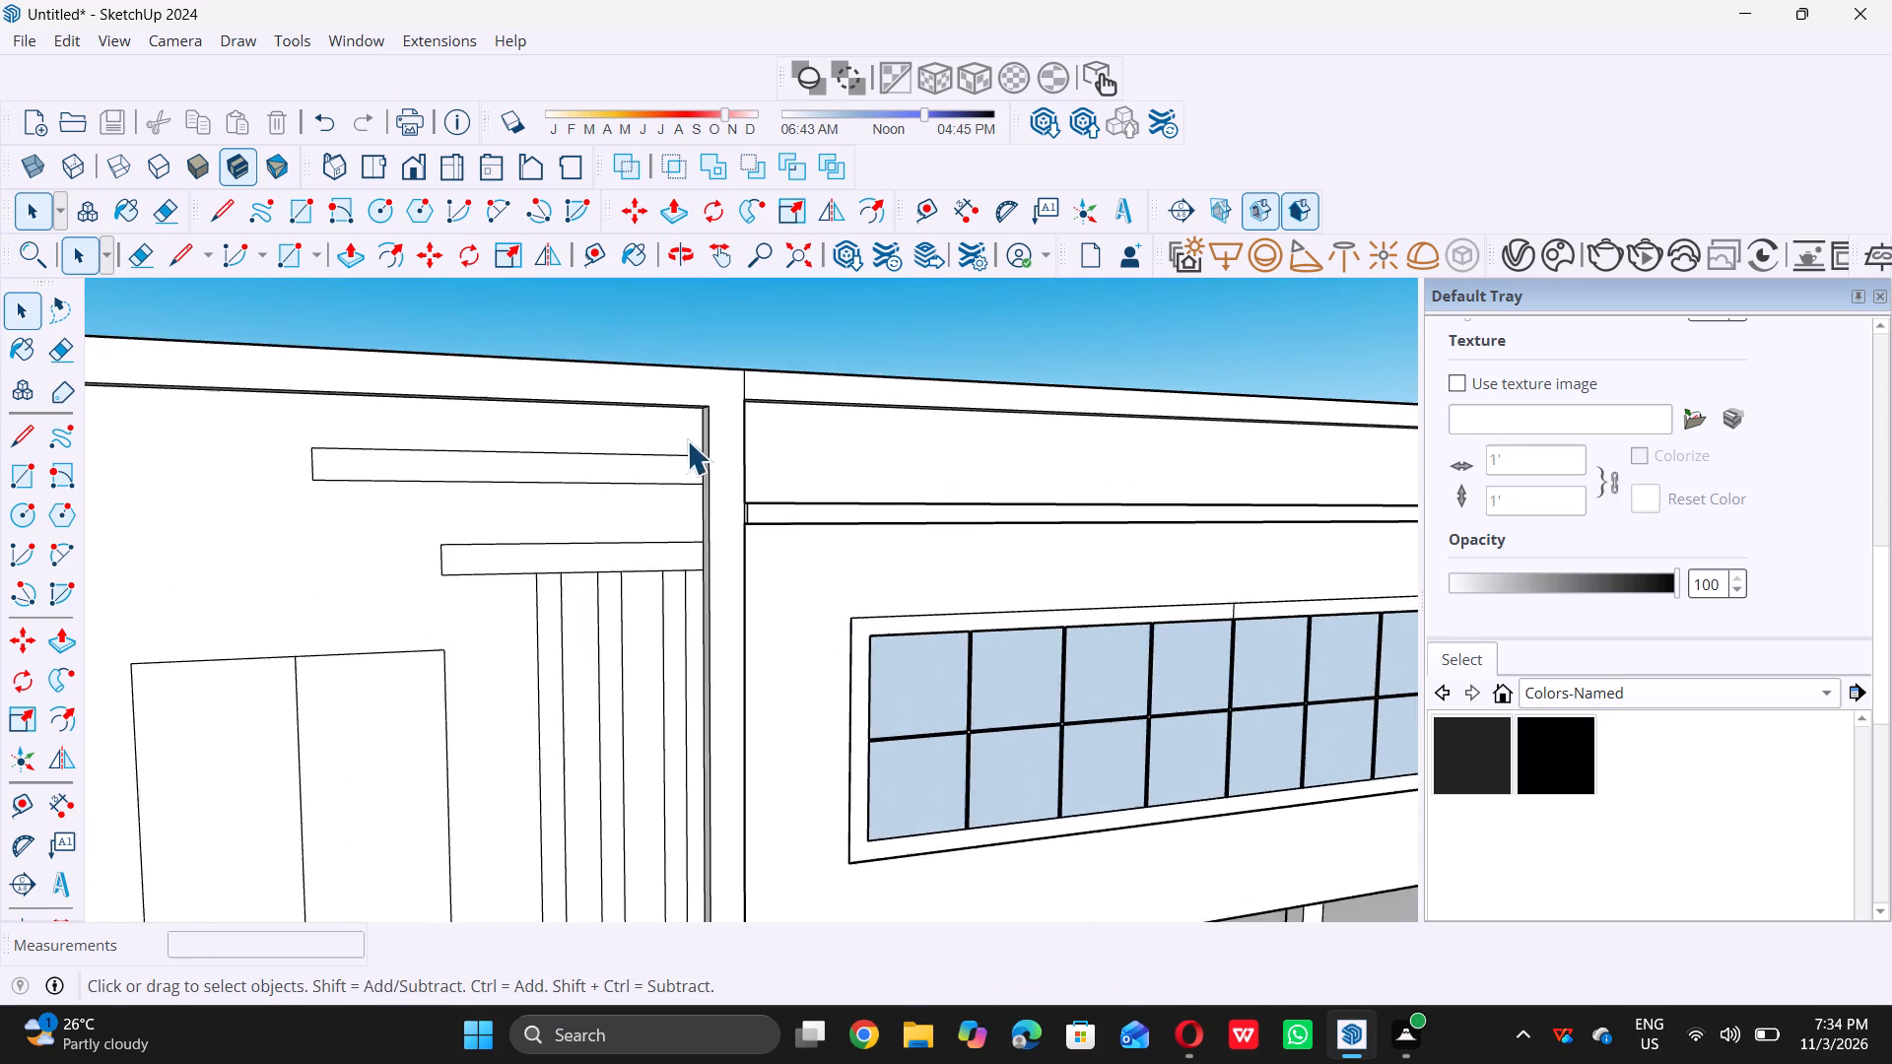
{"action": "scroll", "coordinate": [687, 440], "scroll_direction": "up", "scroll_amount": 7}
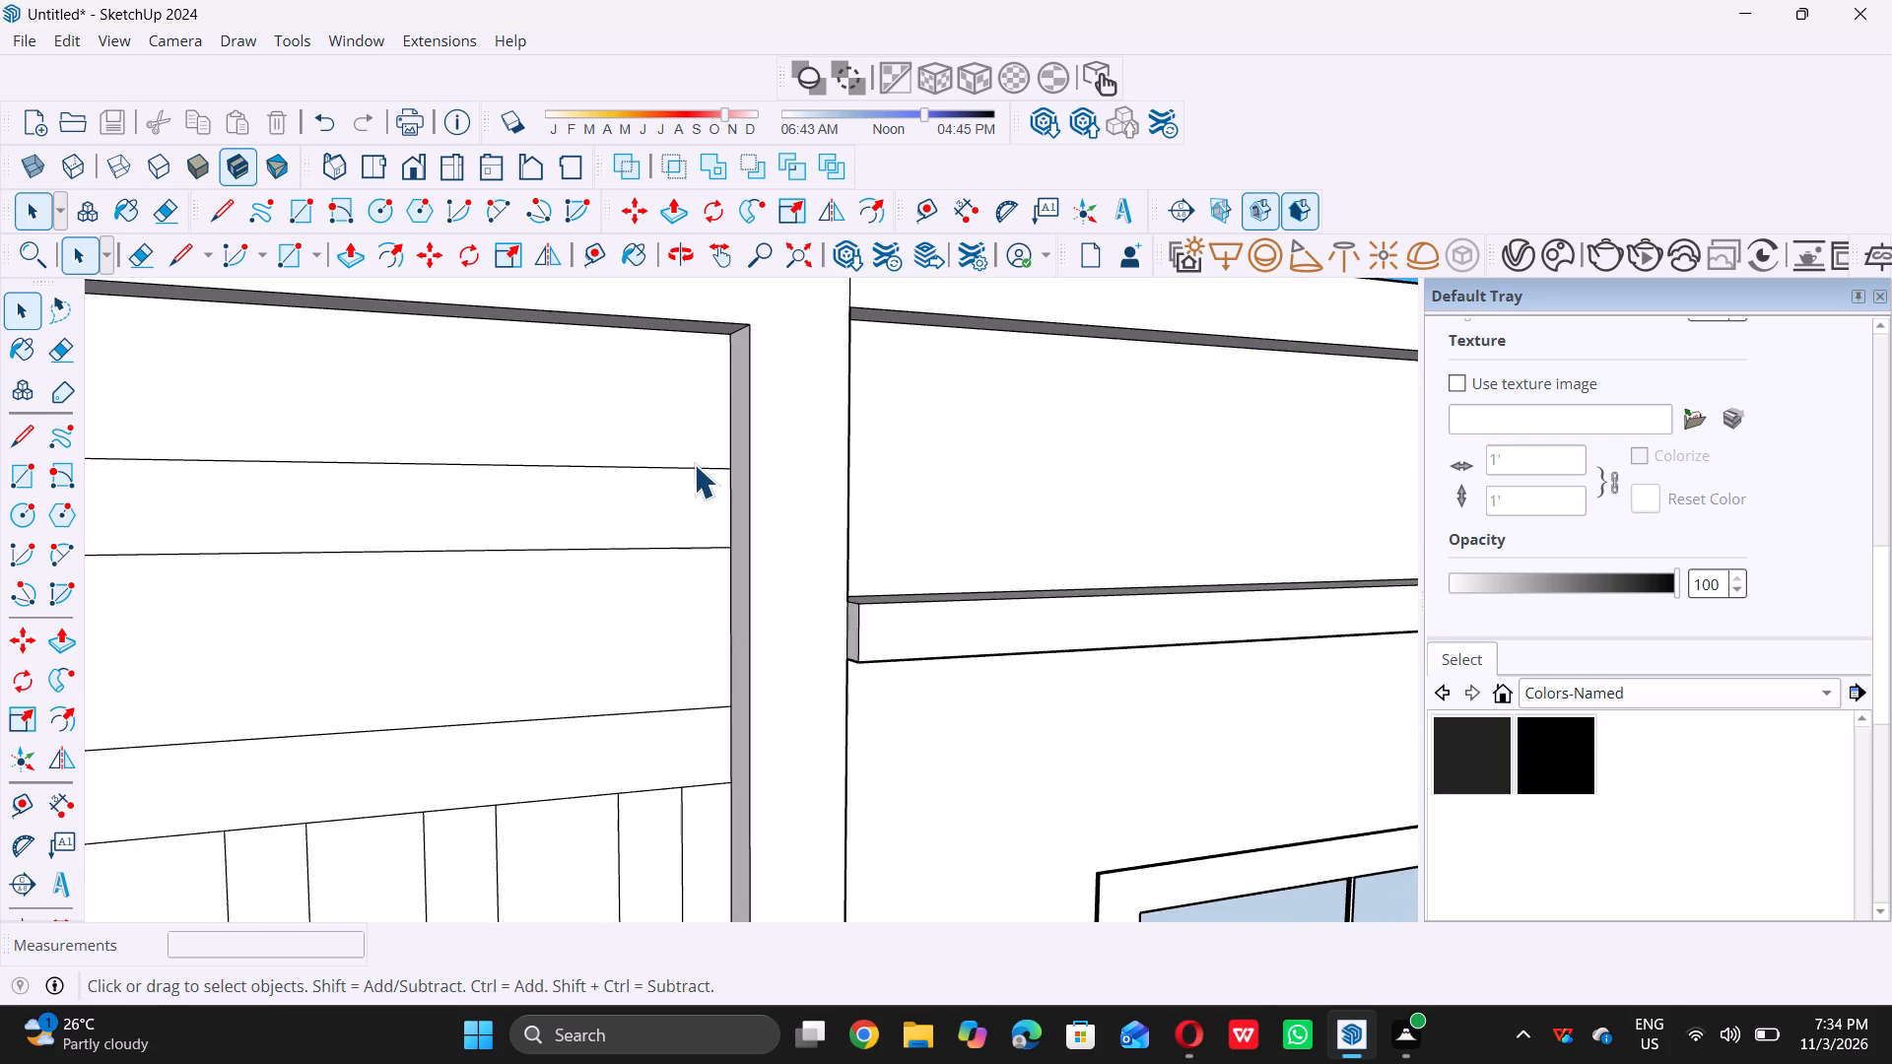
{"action": "left_click", "coordinate": [694, 466]}
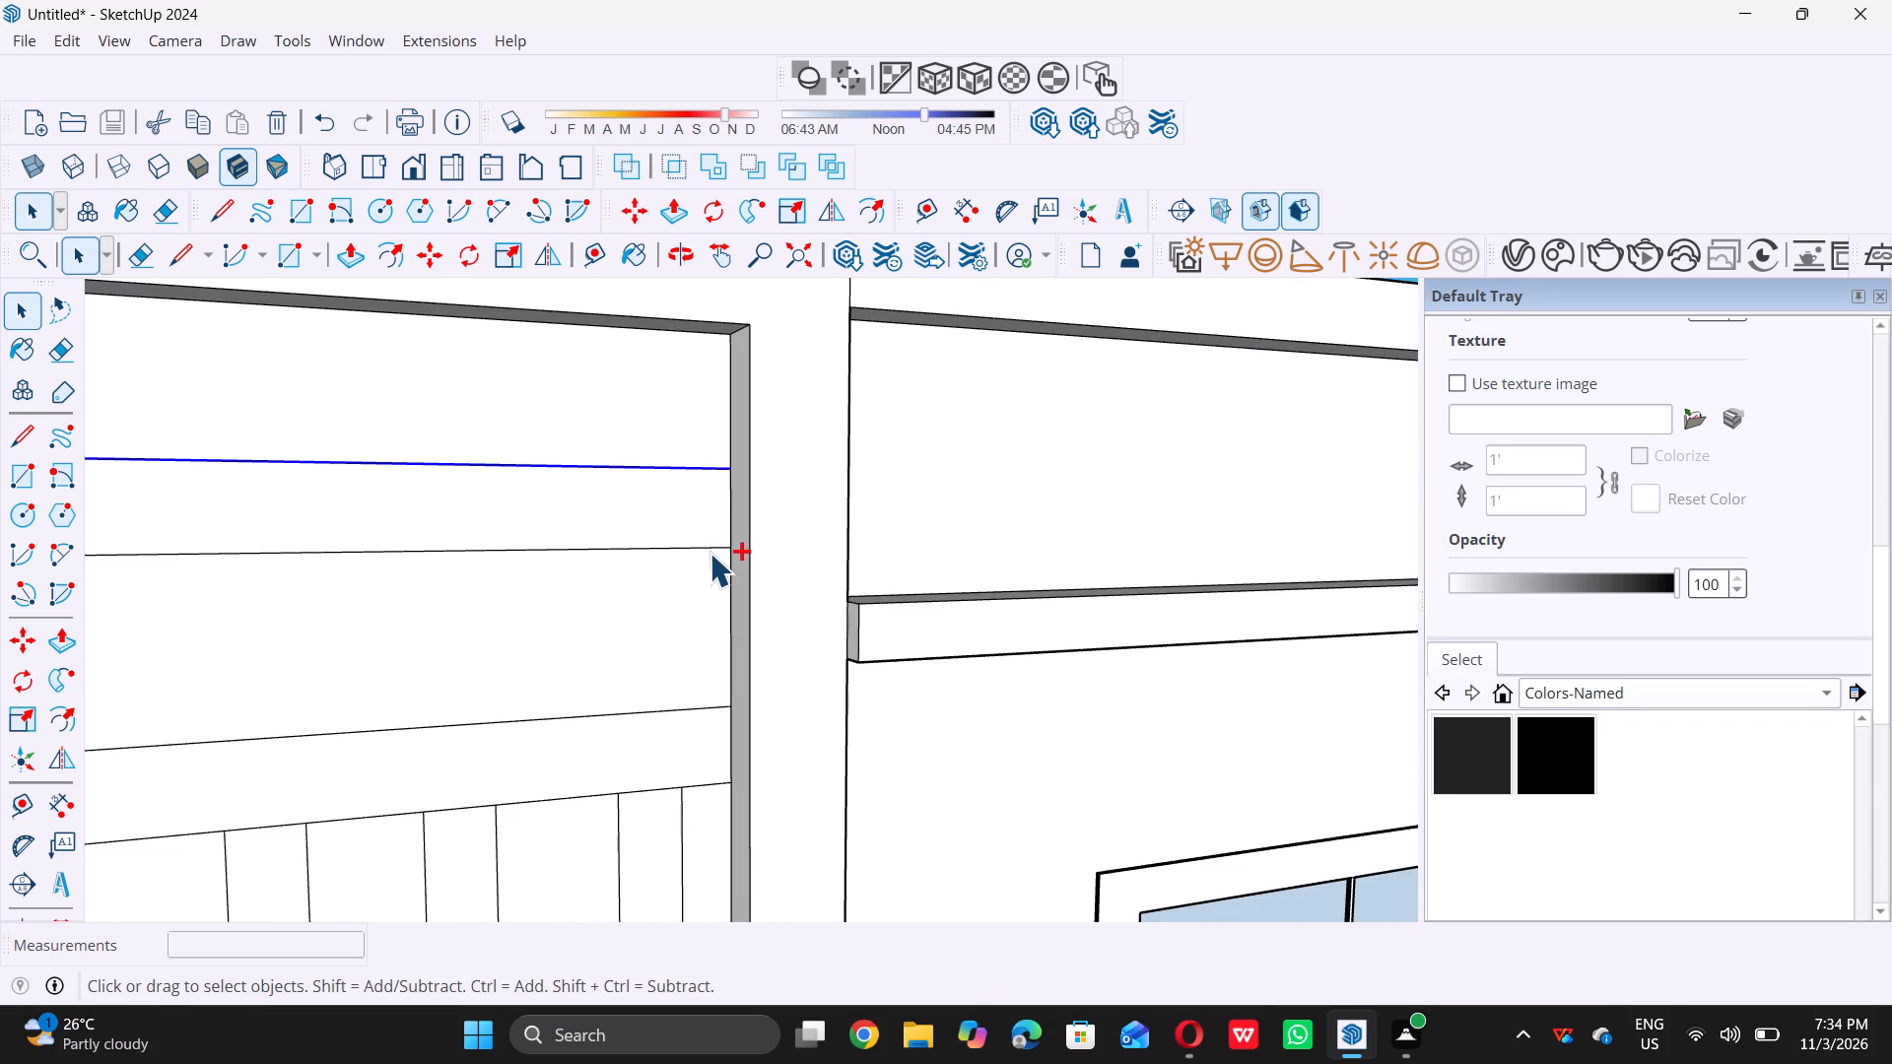
{"action": "left_click", "coordinate": [709, 549], "text": "ctrl"}
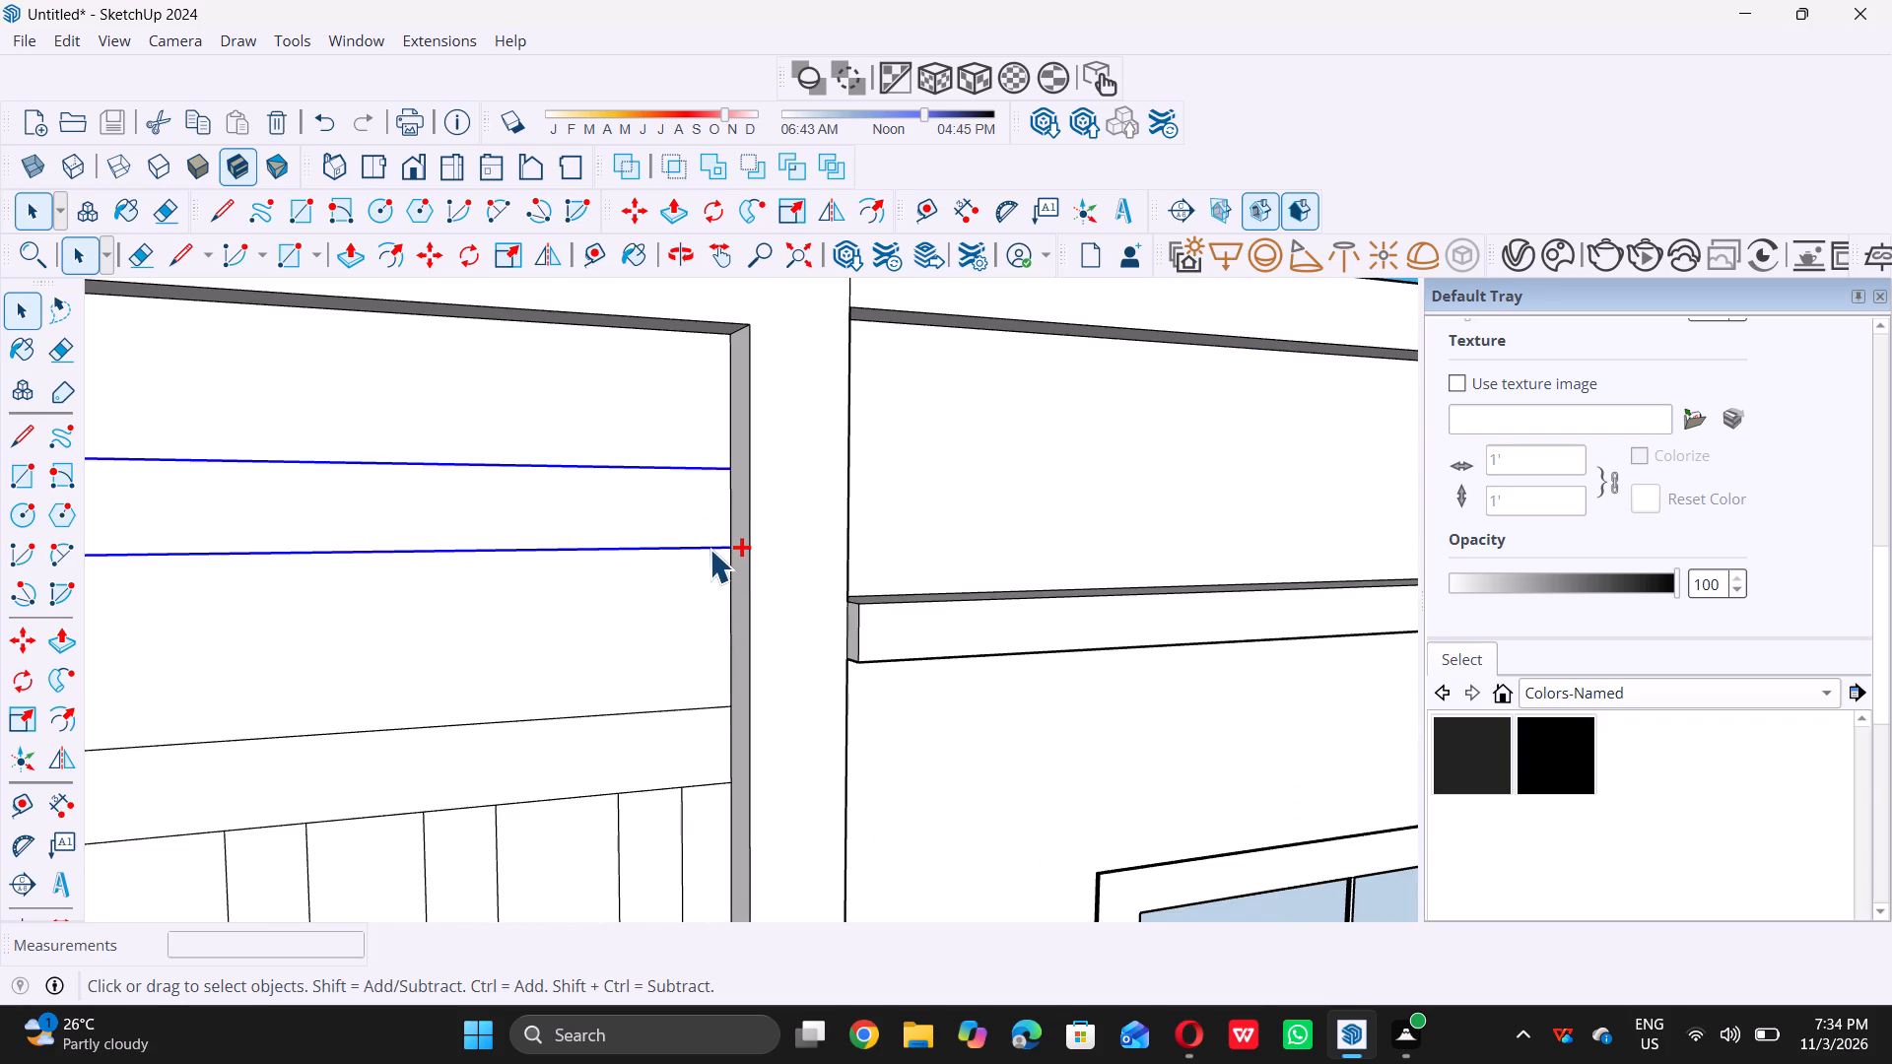
{"action": "key", "text": "m"}
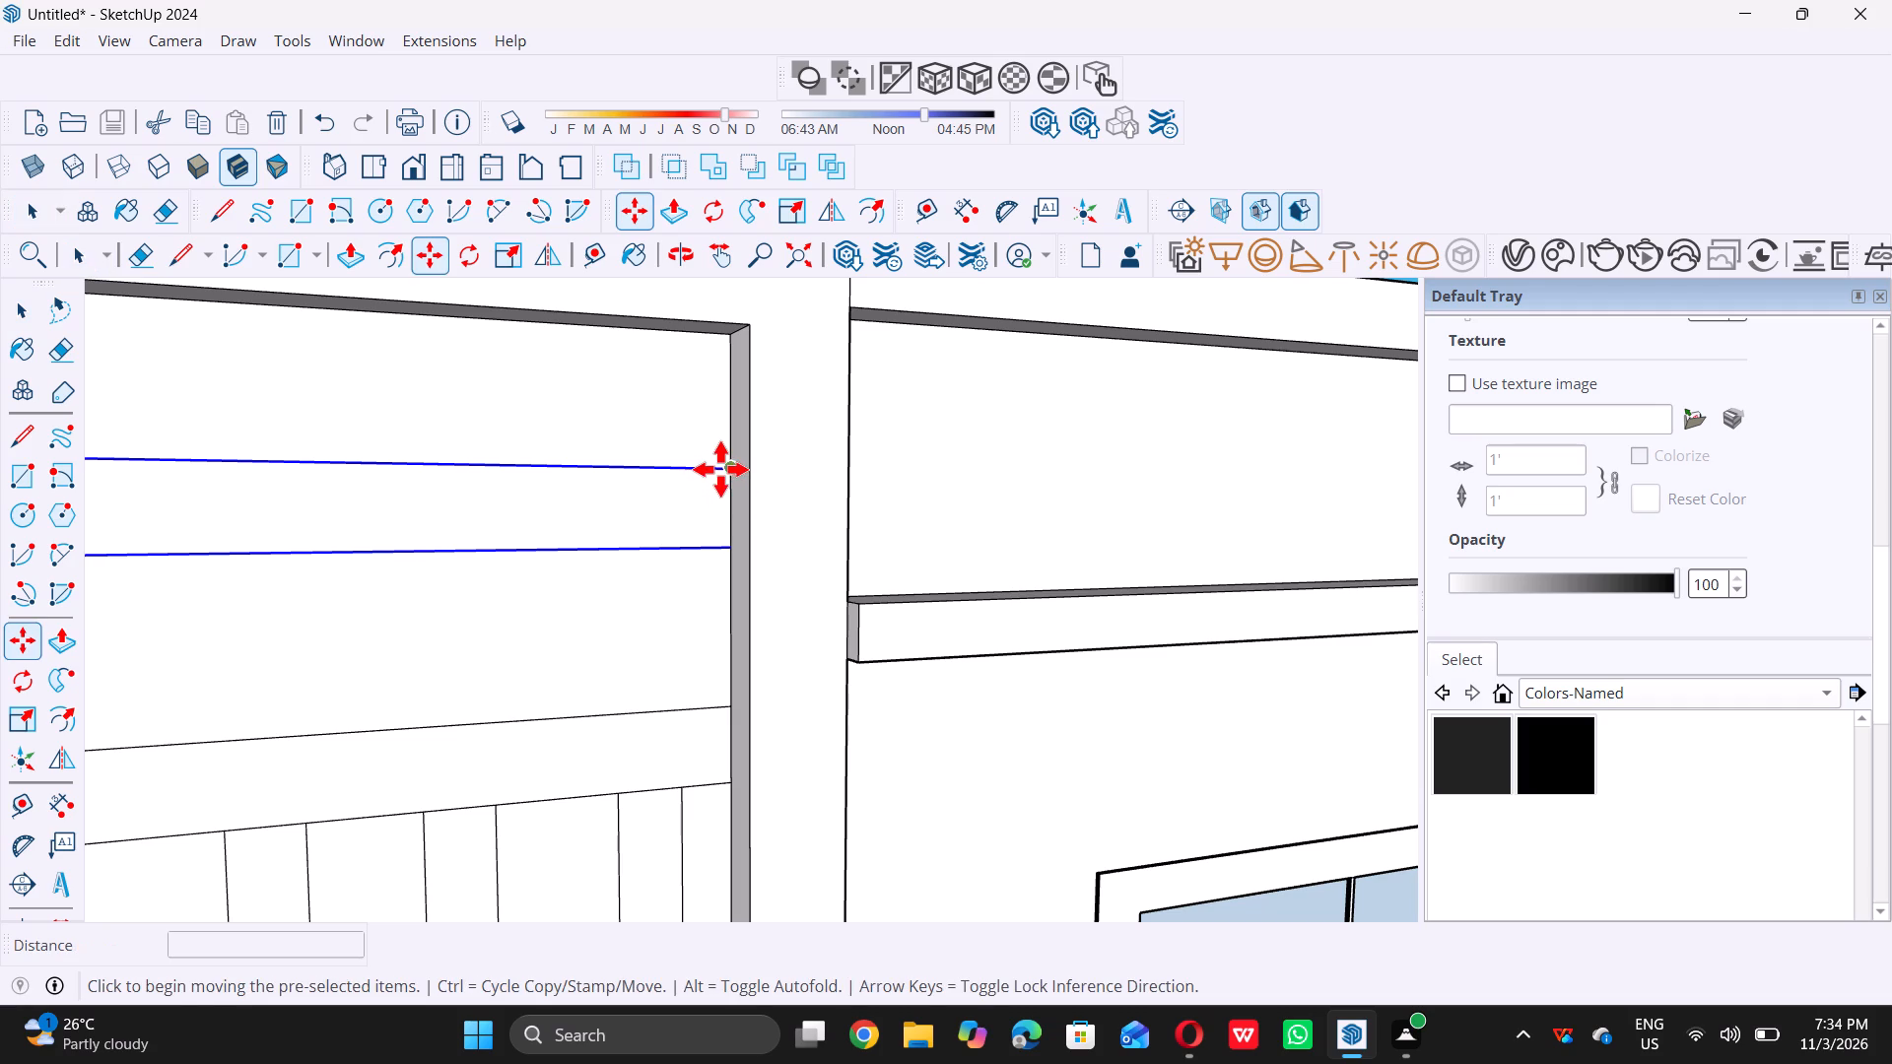
{"action": "left_click", "coordinate": [724, 468]}
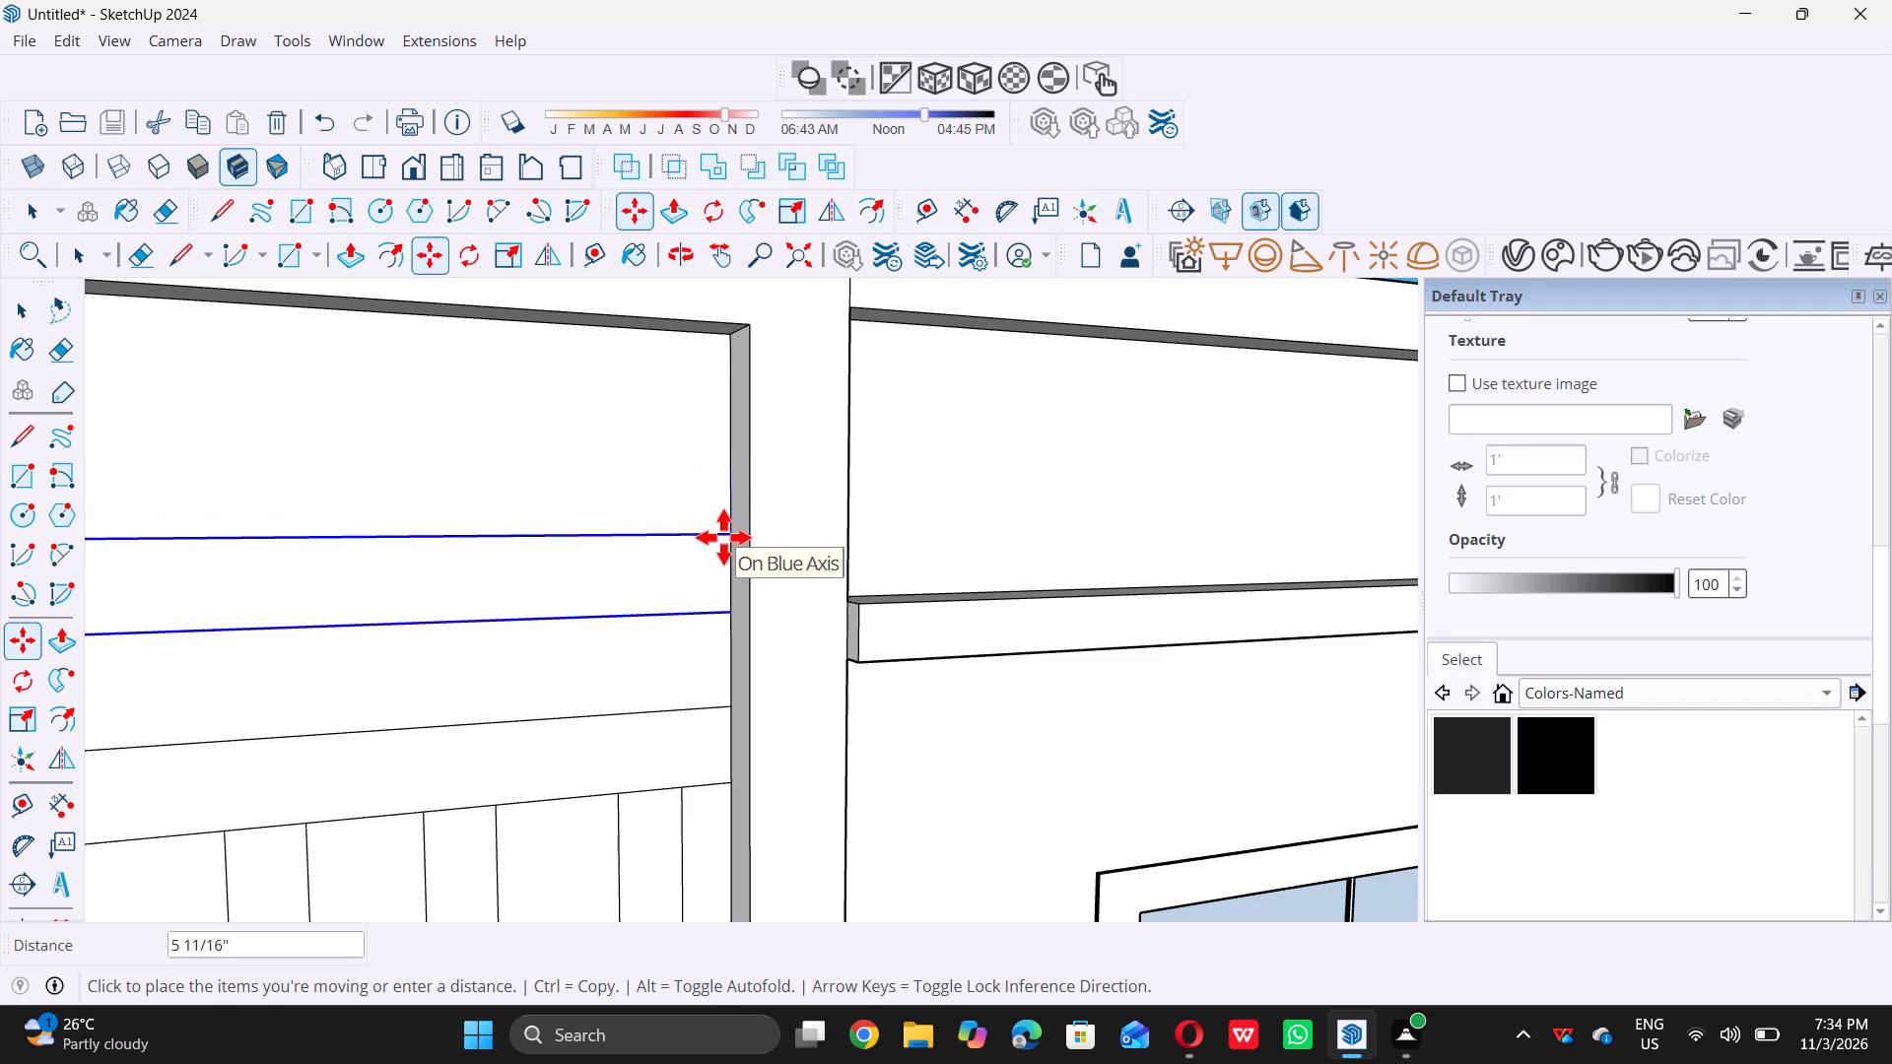
{"action": "double_click", "coordinate": [727, 554]}
{"action": "key", "text": "space"}
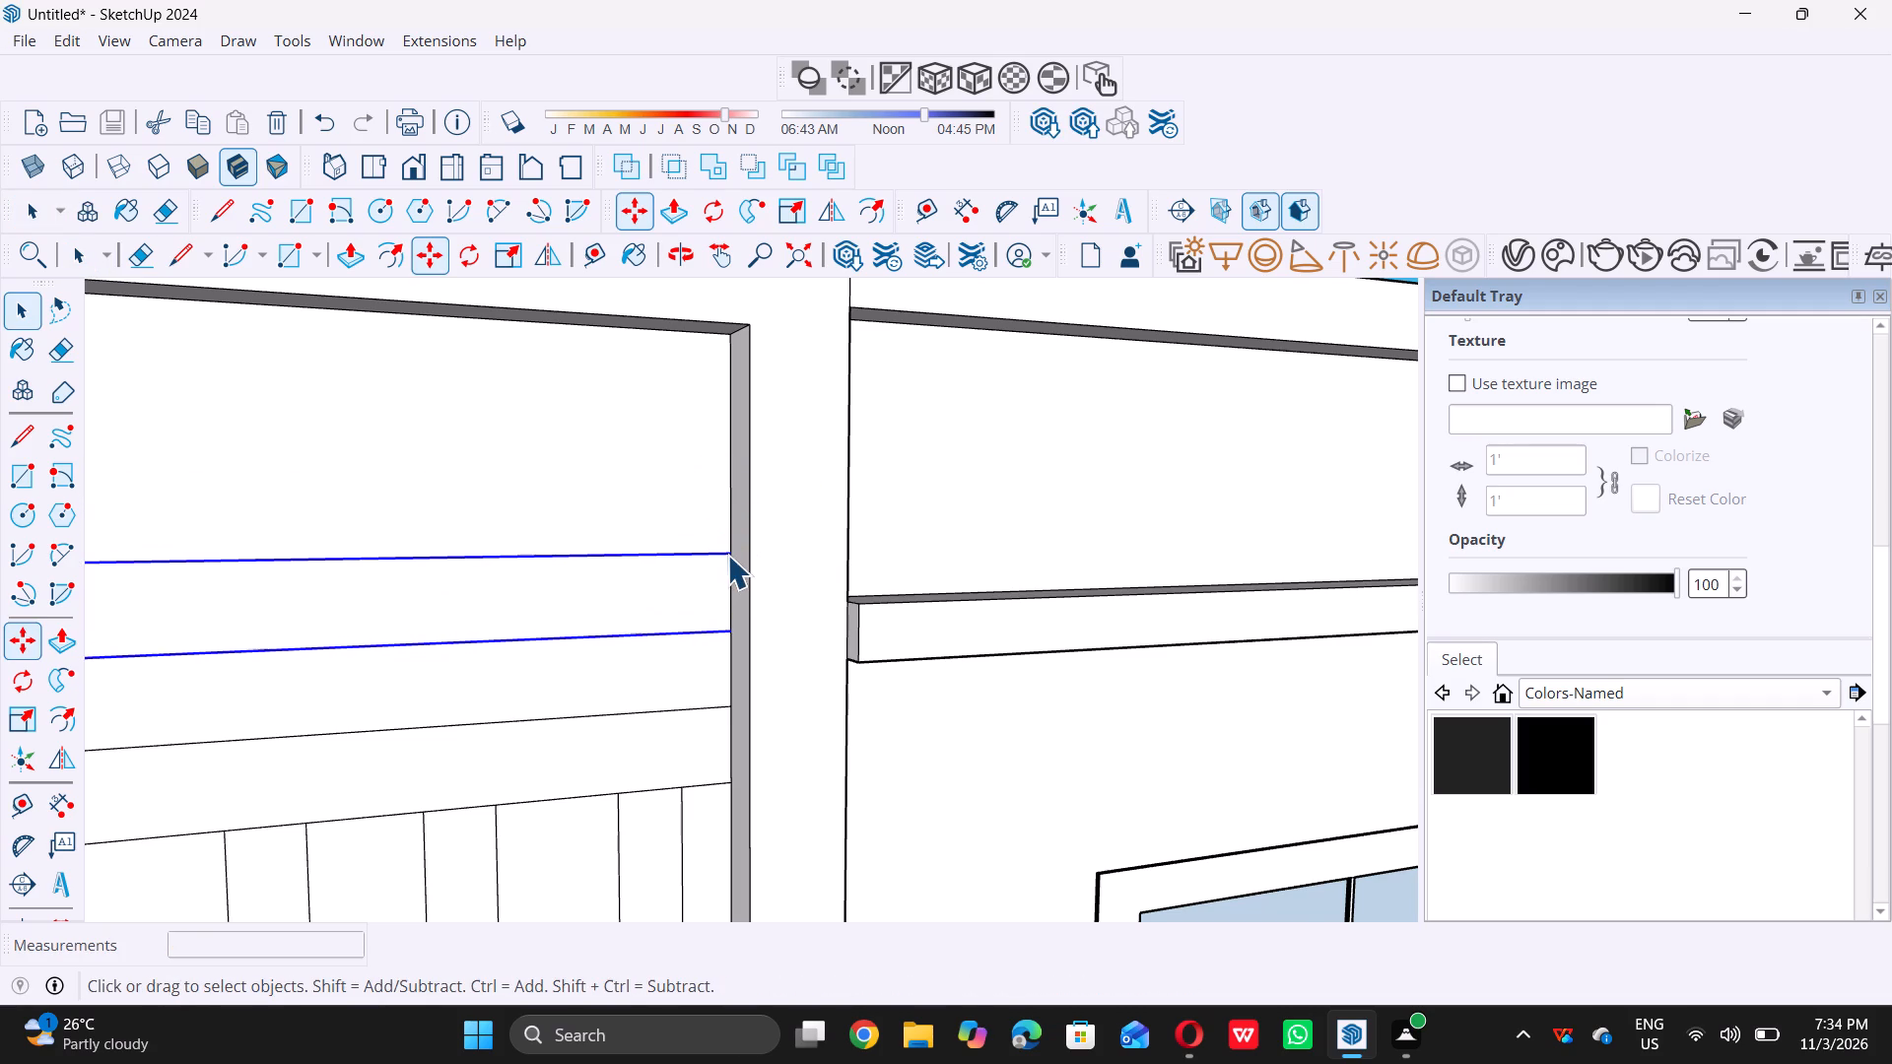
Examine the spacing of the two horizontal rectangles and the vertical strips on the whole front facade.
{"action": "scroll", "coordinate": [727, 555], "scroll_direction": "down", "scroll_amount": 20}
{"action": "scroll", "coordinate": [727, 555], "scroll_direction": "down", "scroll_amount": 4}
{"action": "double_click", "coordinate": [721, 390]}
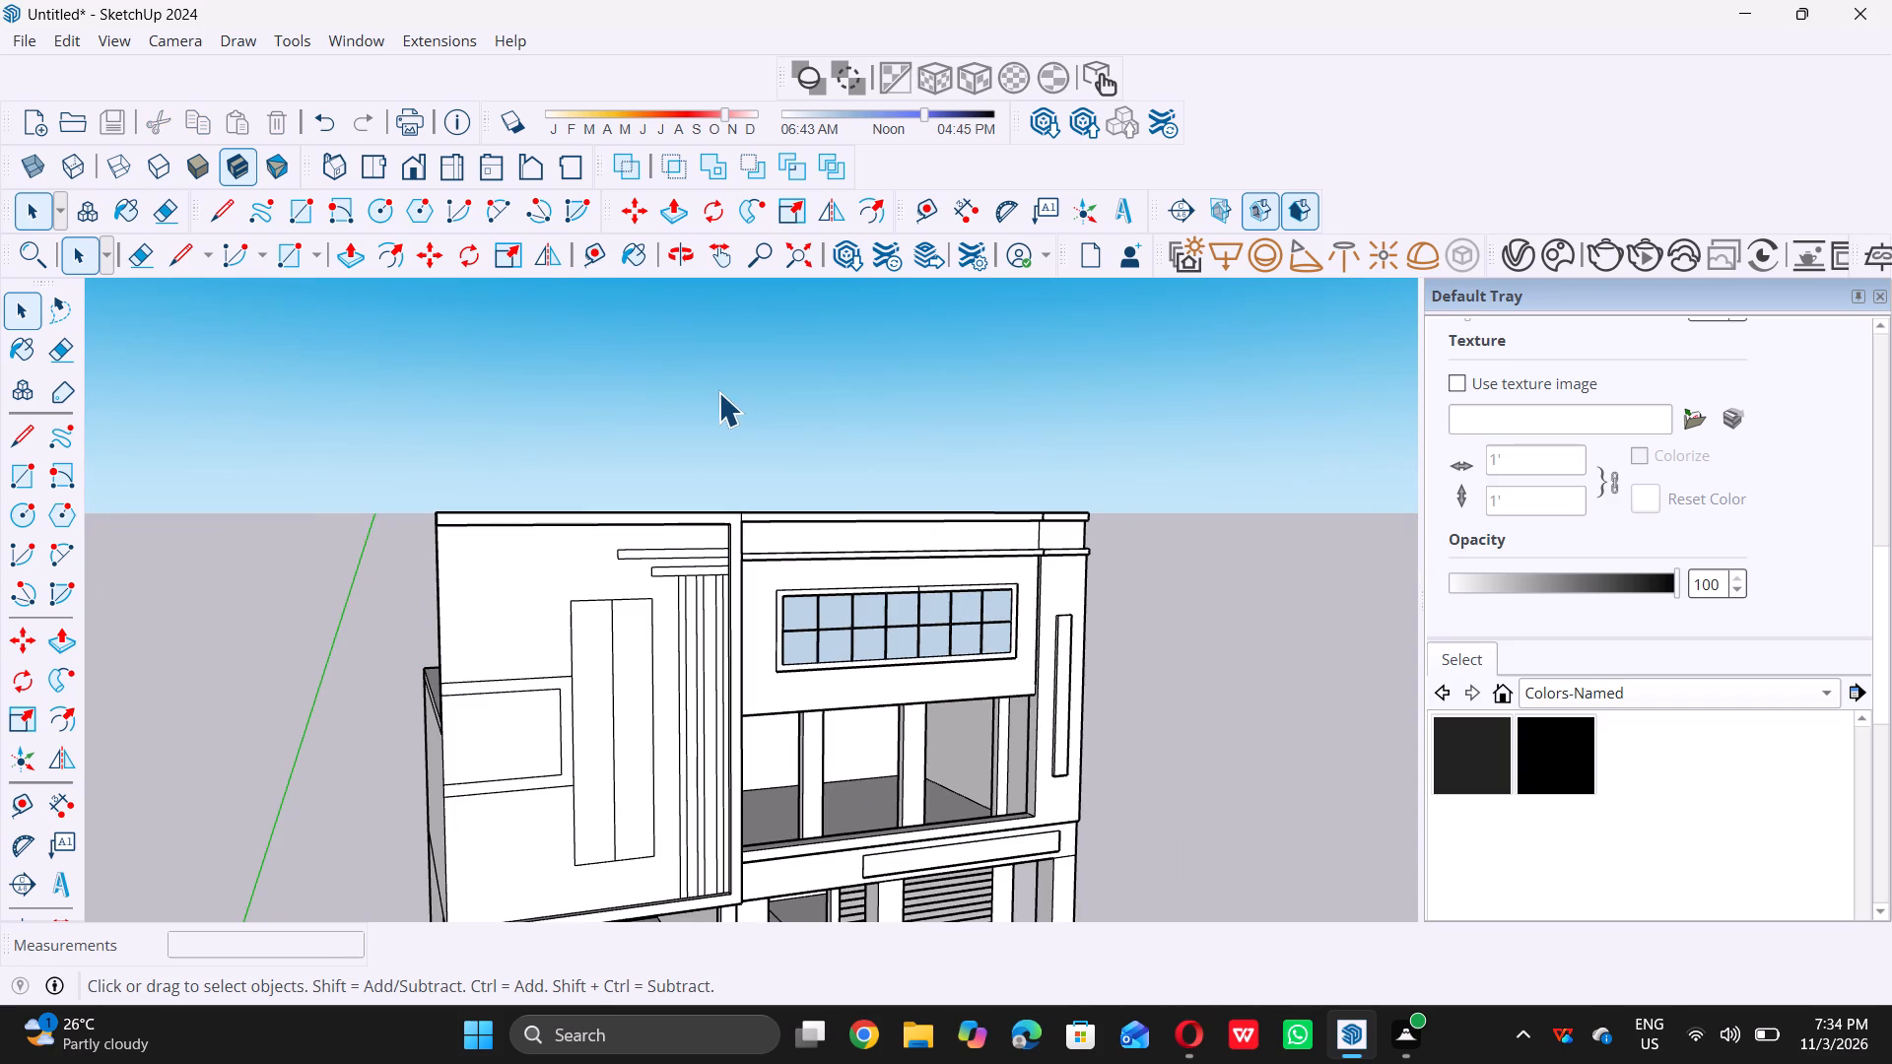
{"action": "scroll", "coordinate": [717, 395], "scroll_direction": "down", "scroll_amount": 4}
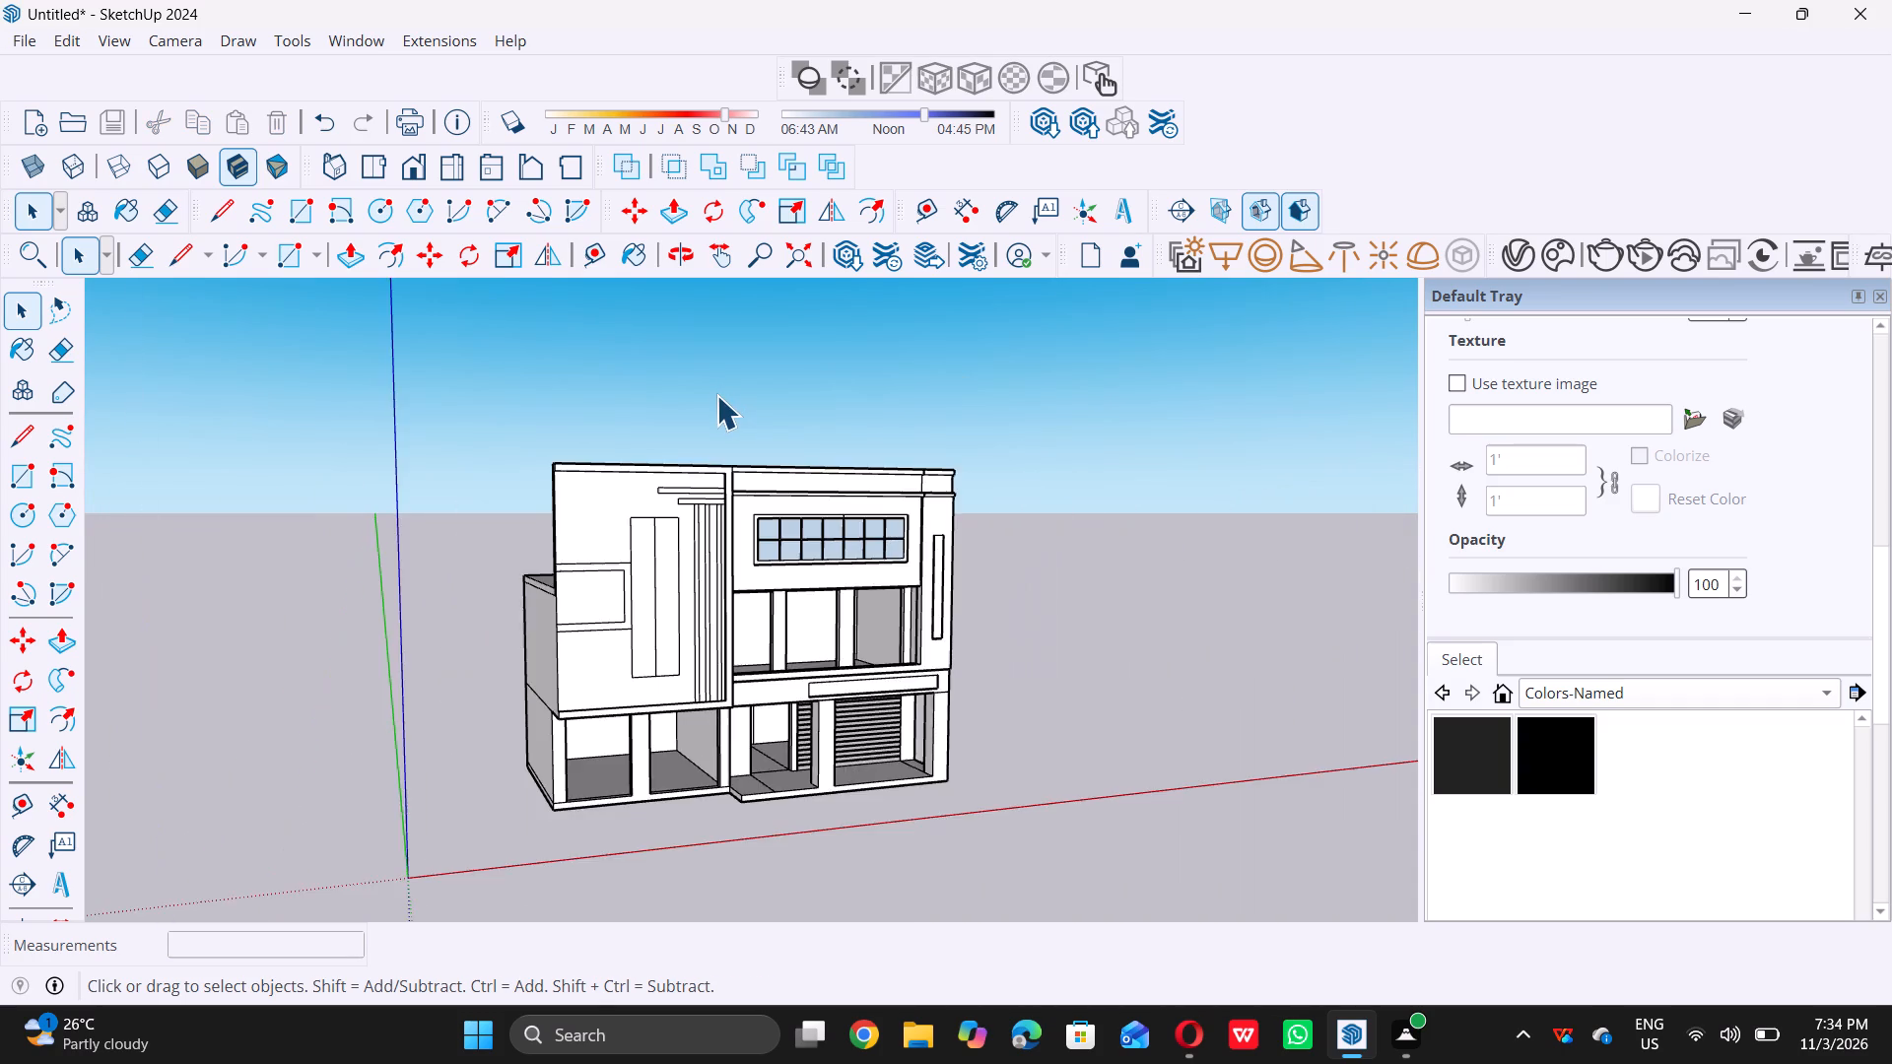
{"action": "scroll", "coordinate": [716, 395], "scroll_direction": "down", "scroll_amount": 6}
{"action": "middle_click_drag", "start_coordinate": [683, 618], "coordinate": [574, 550]}
{"action": "scroll", "coordinate": [592, 574], "scroll_direction": "up", "scroll_amount": 3}
{"action": "scroll", "coordinate": [619, 482], "scroll_direction": "down", "scroll_amount": 1}
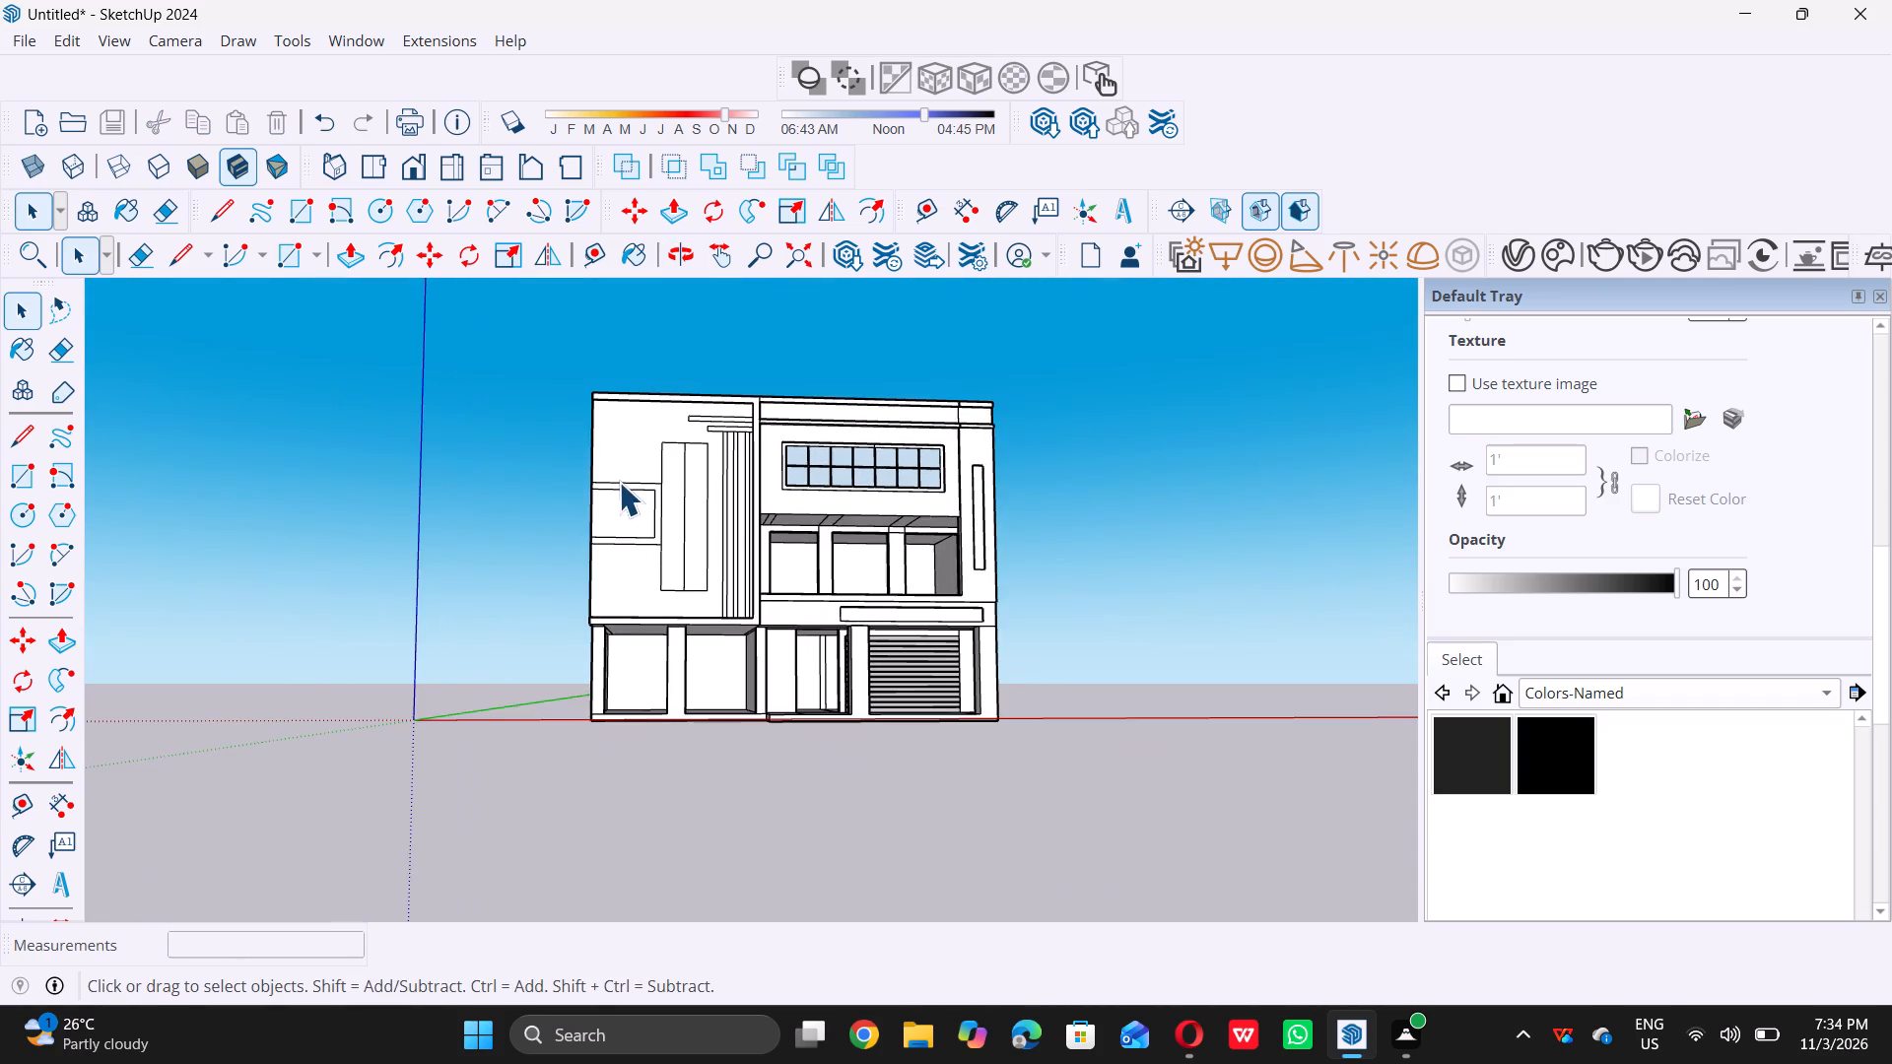
{"action": "scroll", "coordinate": [619, 482], "scroll_direction": "down", "scroll_amount": 3}
{"action": "middle_click_drag", "start_coordinate": [606, 508], "coordinate": [595, 570]}
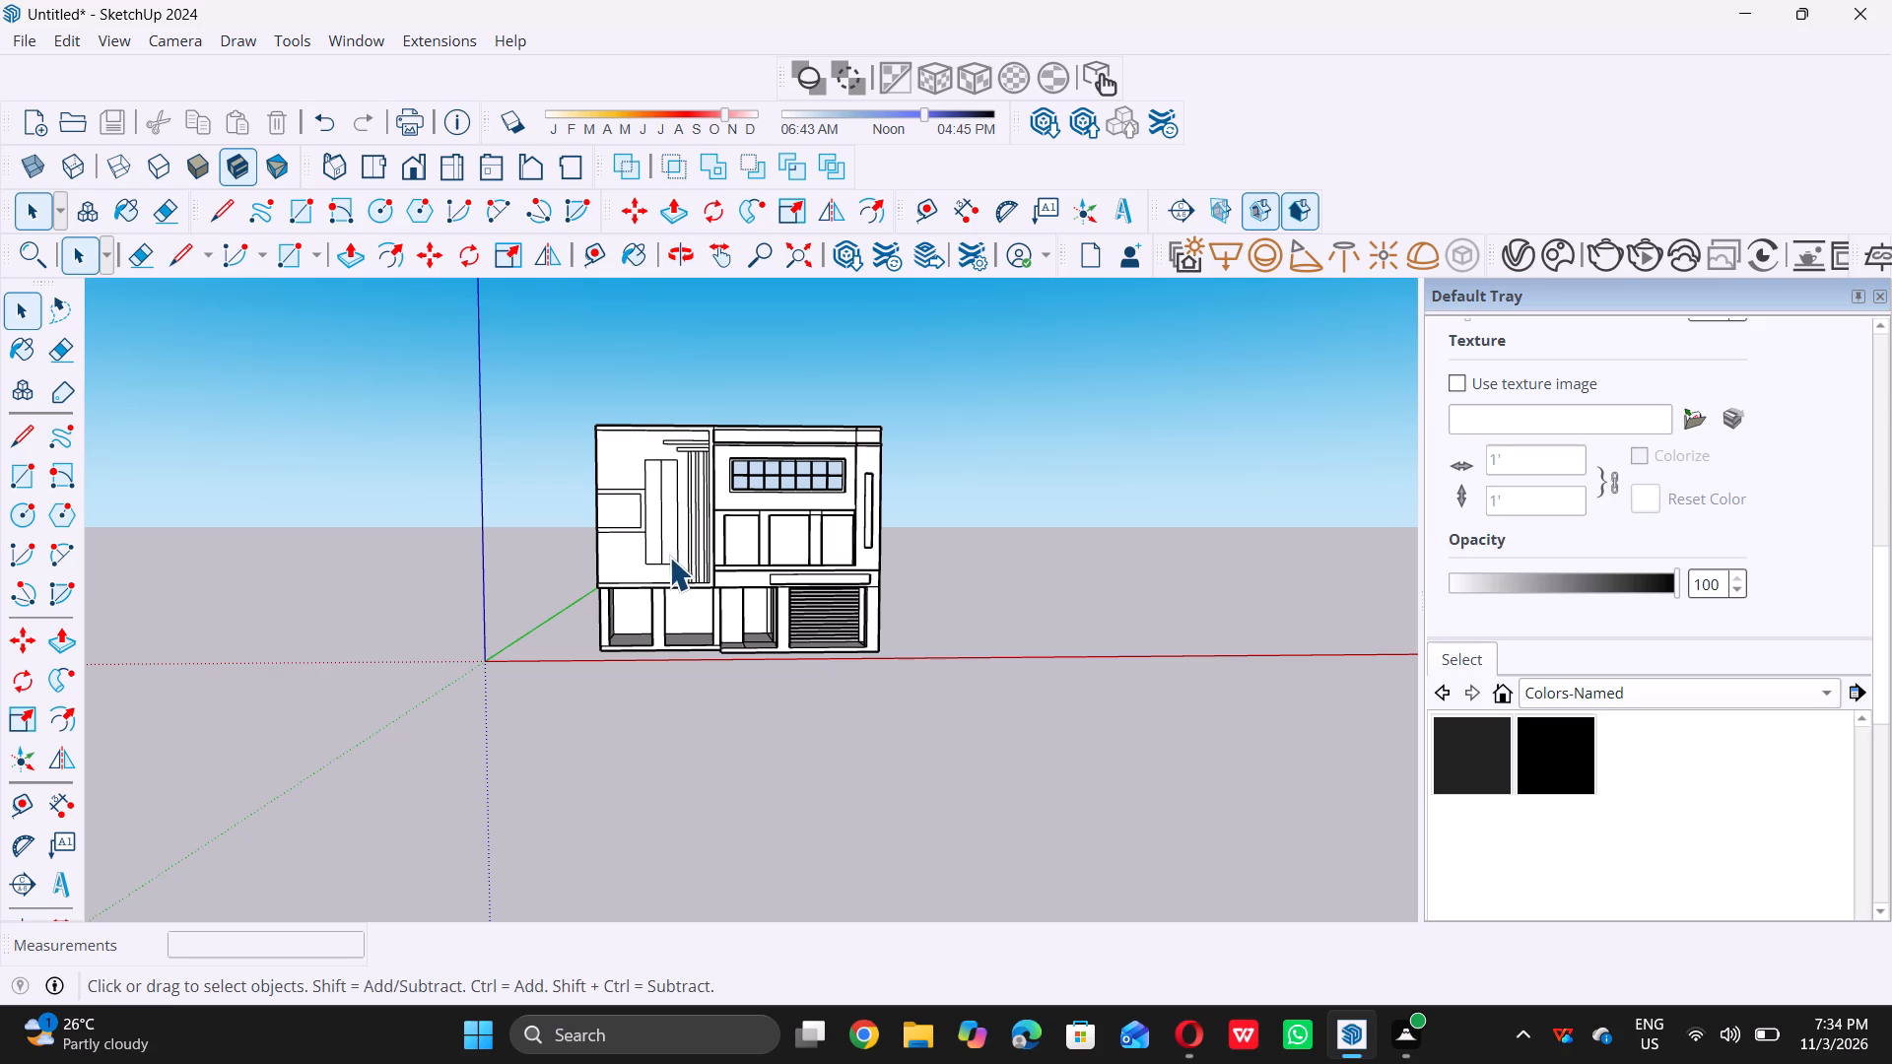
{"action": "scroll", "coordinate": [667, 533], "scroll_direction": "down", "scroll_amount": 3}
{"action": "middle_click", "coordinate": [676, 551]}
{"action": "scroll", "coordinate": [673, 557], "scroll_direction": "up", "scroll_amount": 5}
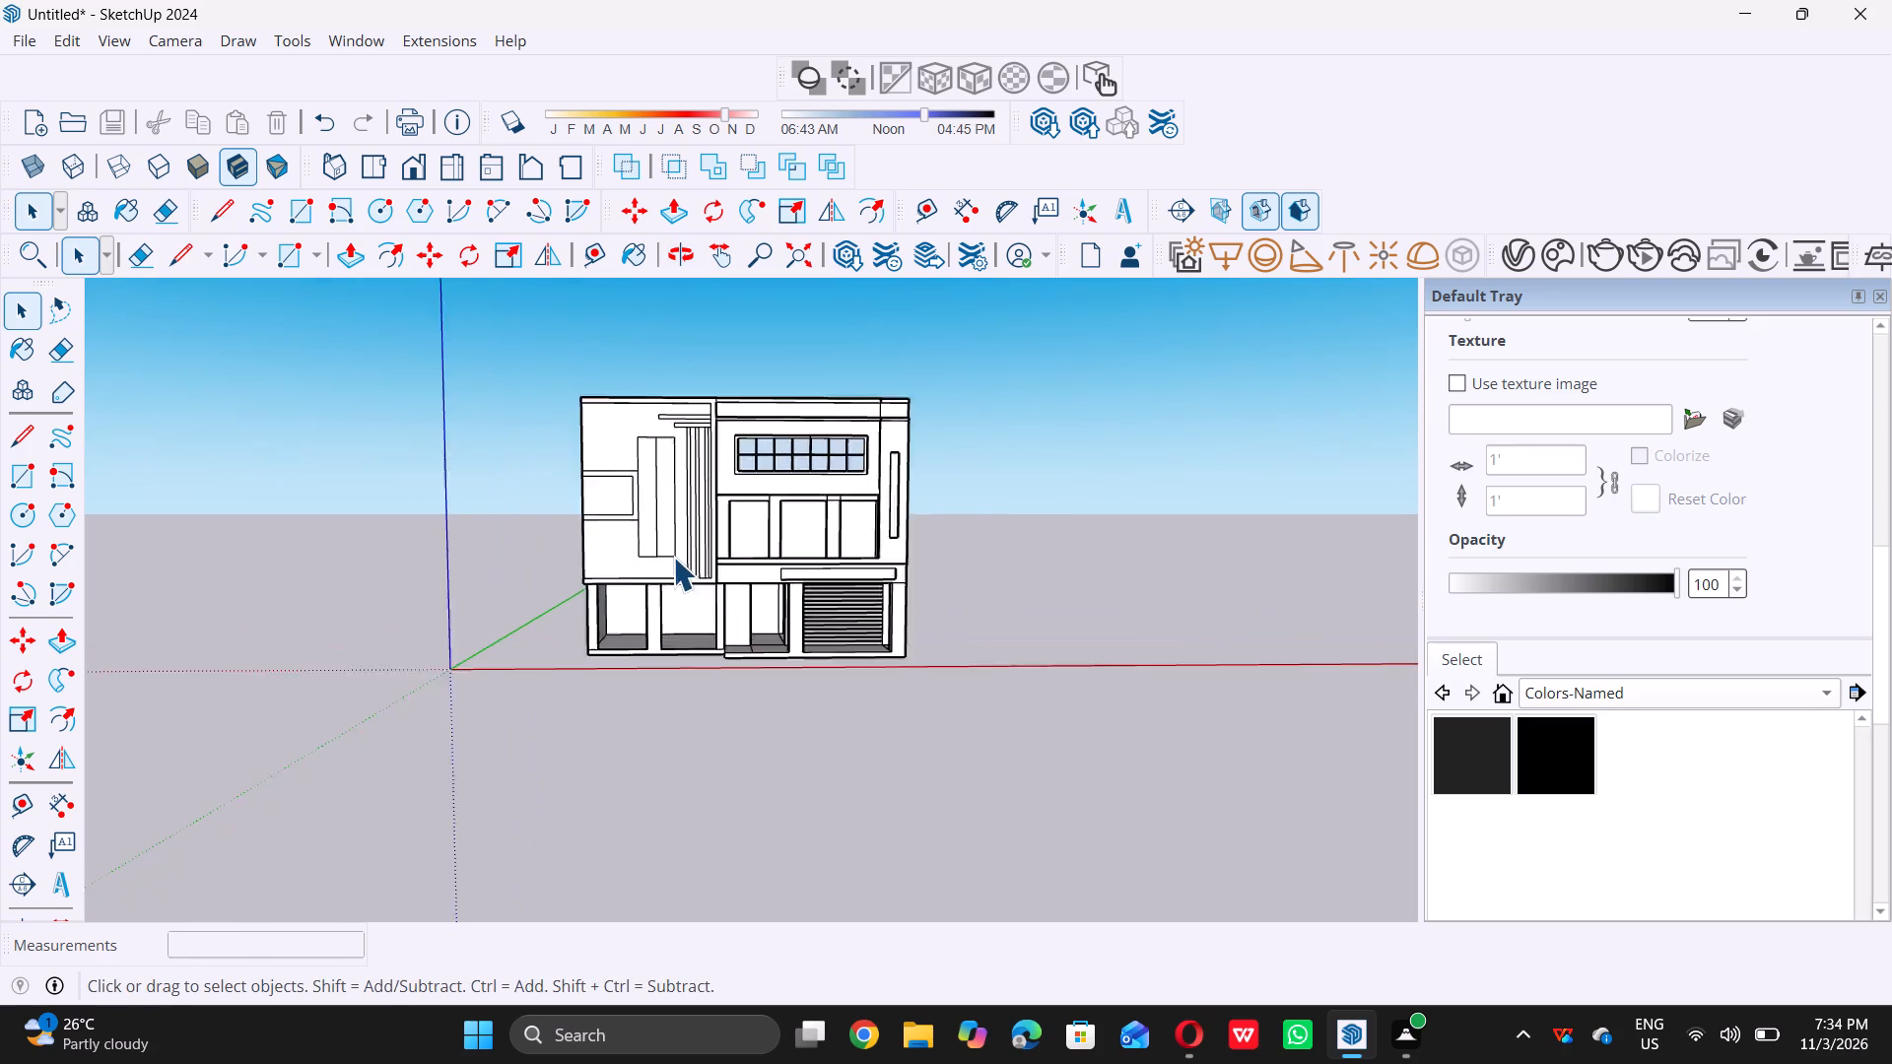
{"action": "scroll", "coordinate": [673, 557], "scroll_direction": "up", "scroll_amount": 1}
{"action": "scroll", "coordinate": [673, 557], "scroll_direction": "down", "scroll_amount": 6}
{"action": "middle_click_drag", "start_coordinate": [674, 556], "coordinate": [709, 552]}
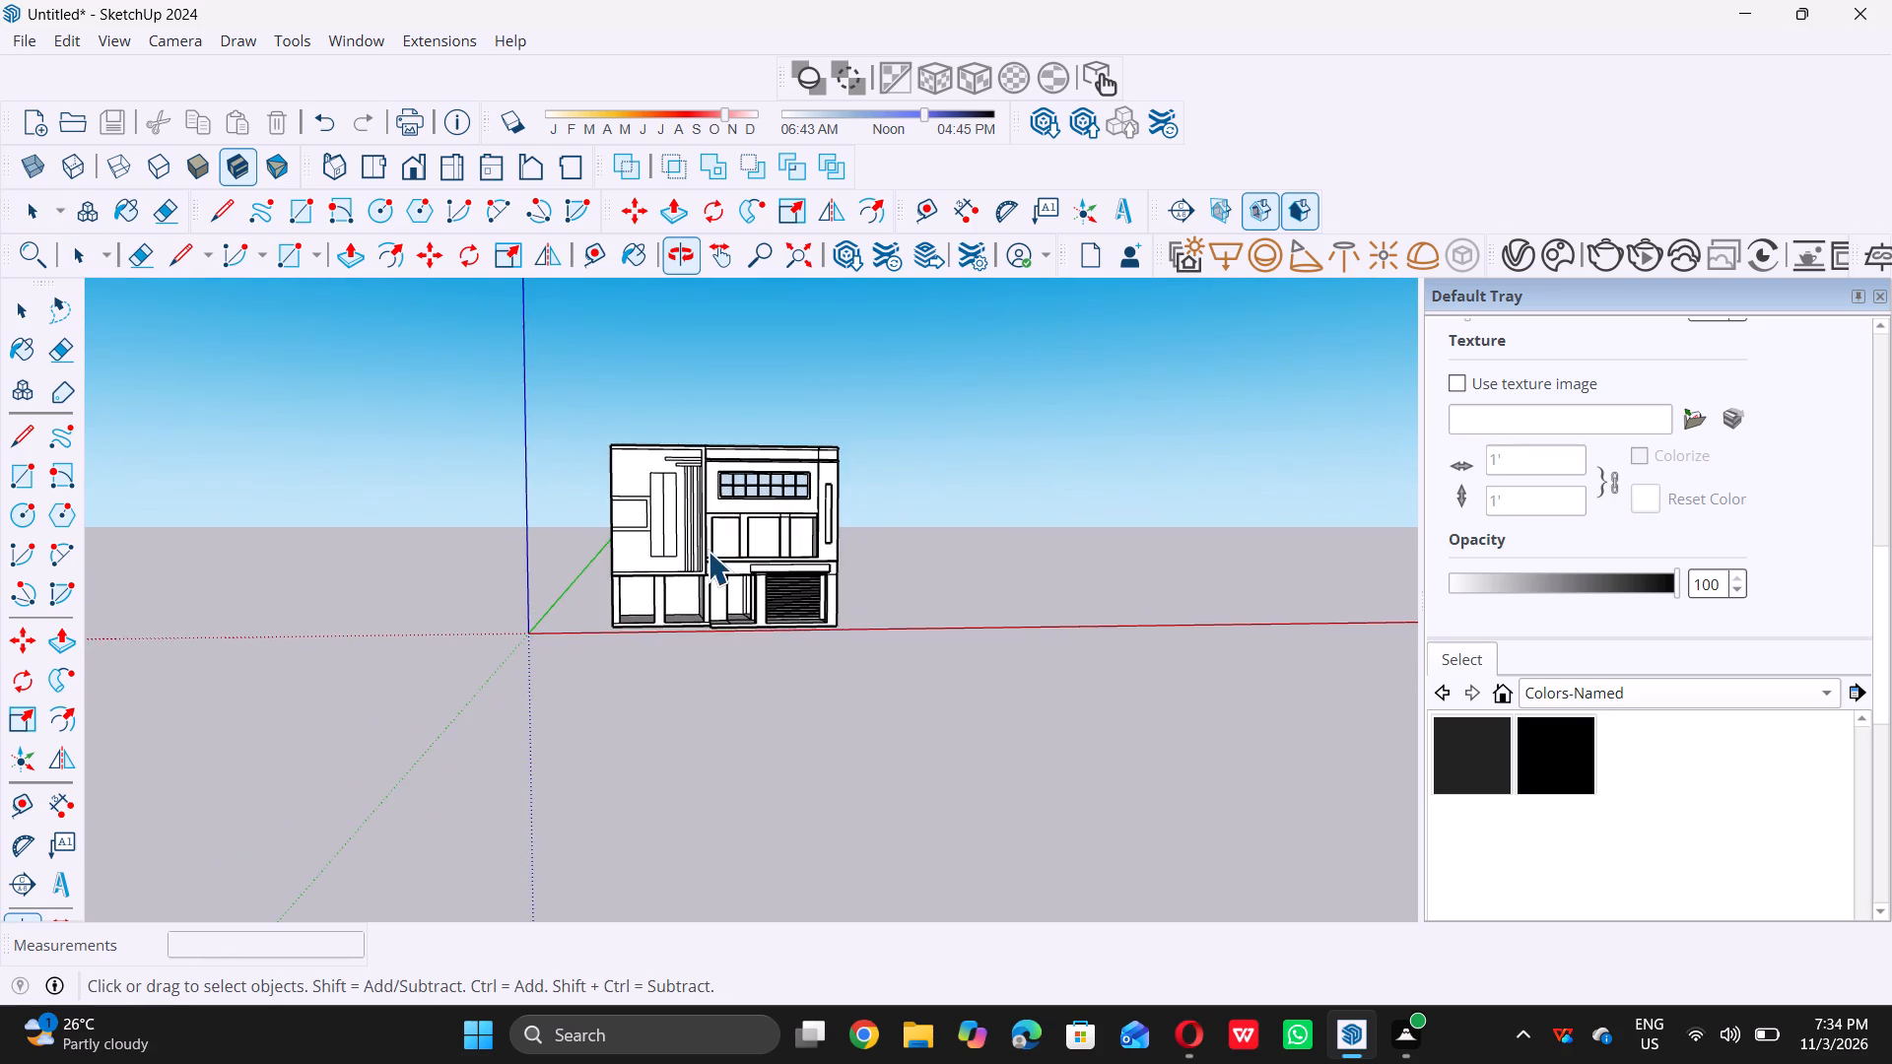
{"action": "scroll", "coordinate": [706, 550], "scroll_direction": "up", "scroll_amount": 7}
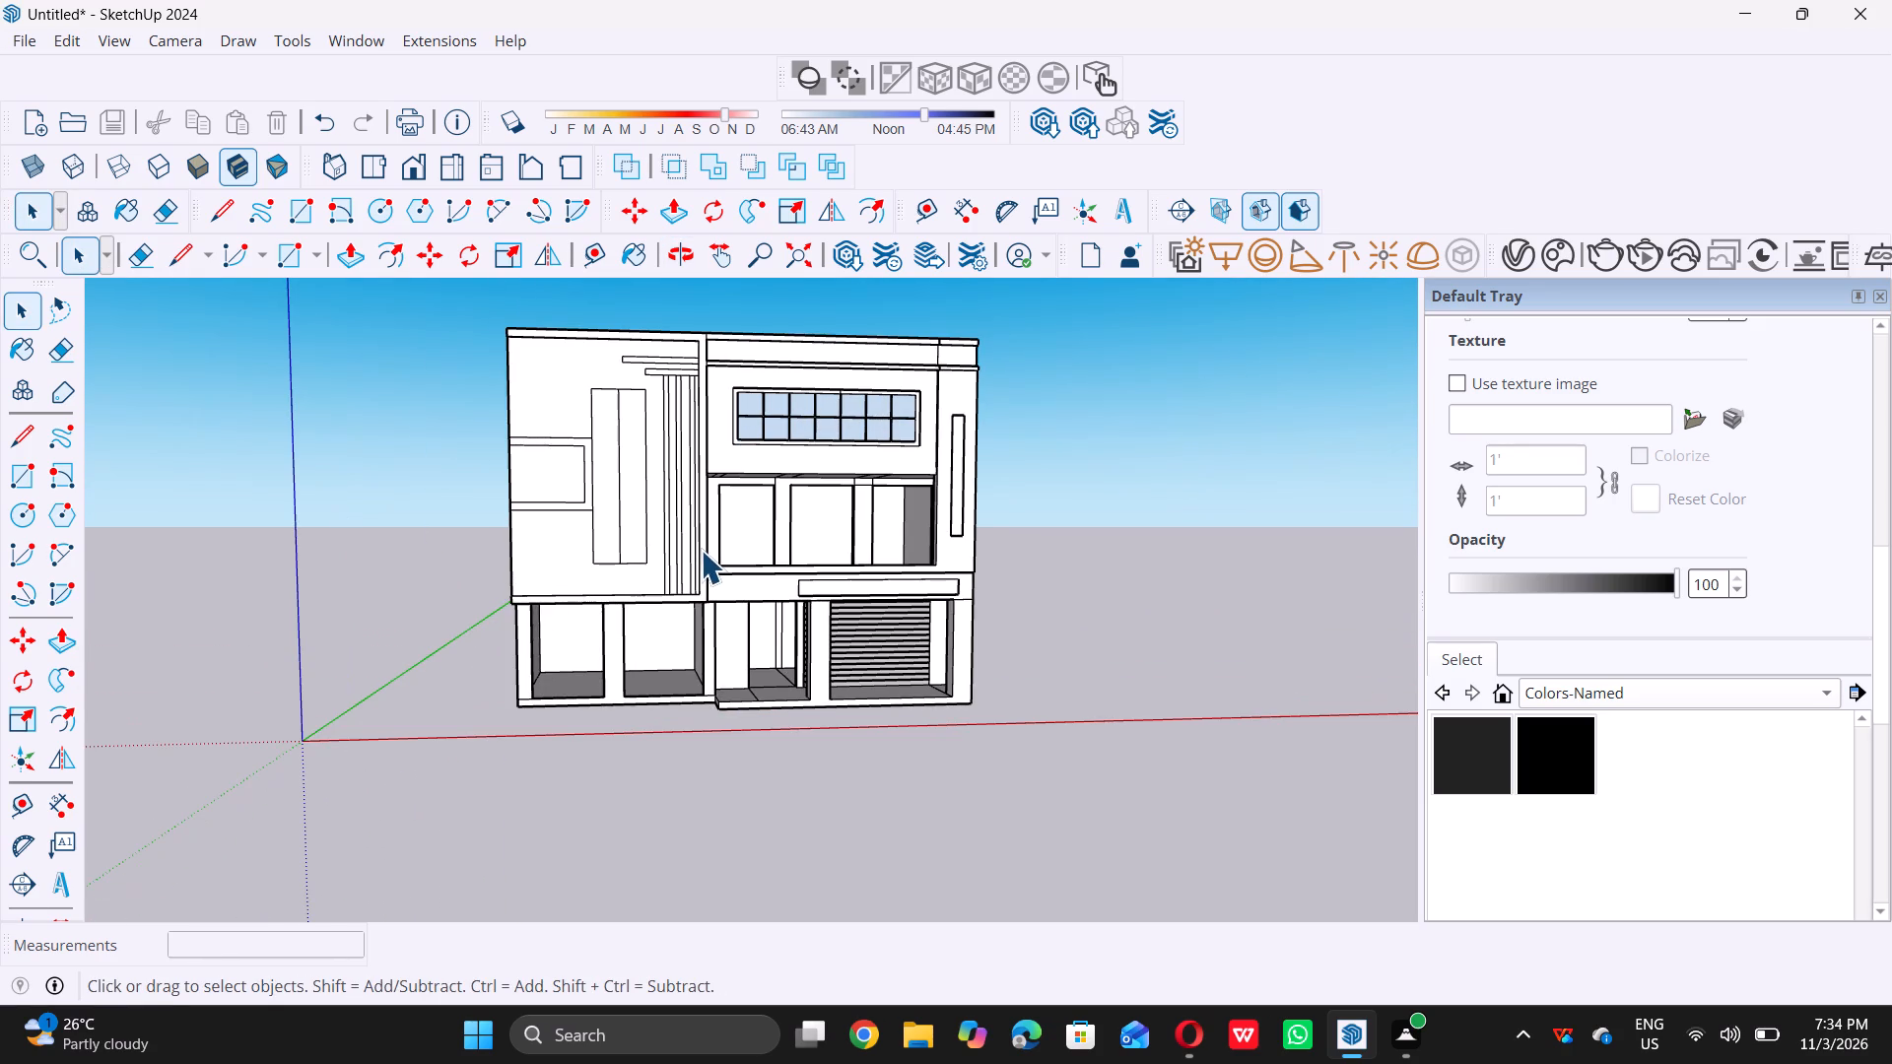
{"action": "scroll", "coordinate": [680, 526], "scroll_direction": "down", "scroll_amount": 4}
{"action": "middle_click", "coordinate": [671, 538]}
{"action": "middle_click", "coordinate": [669, 538]}
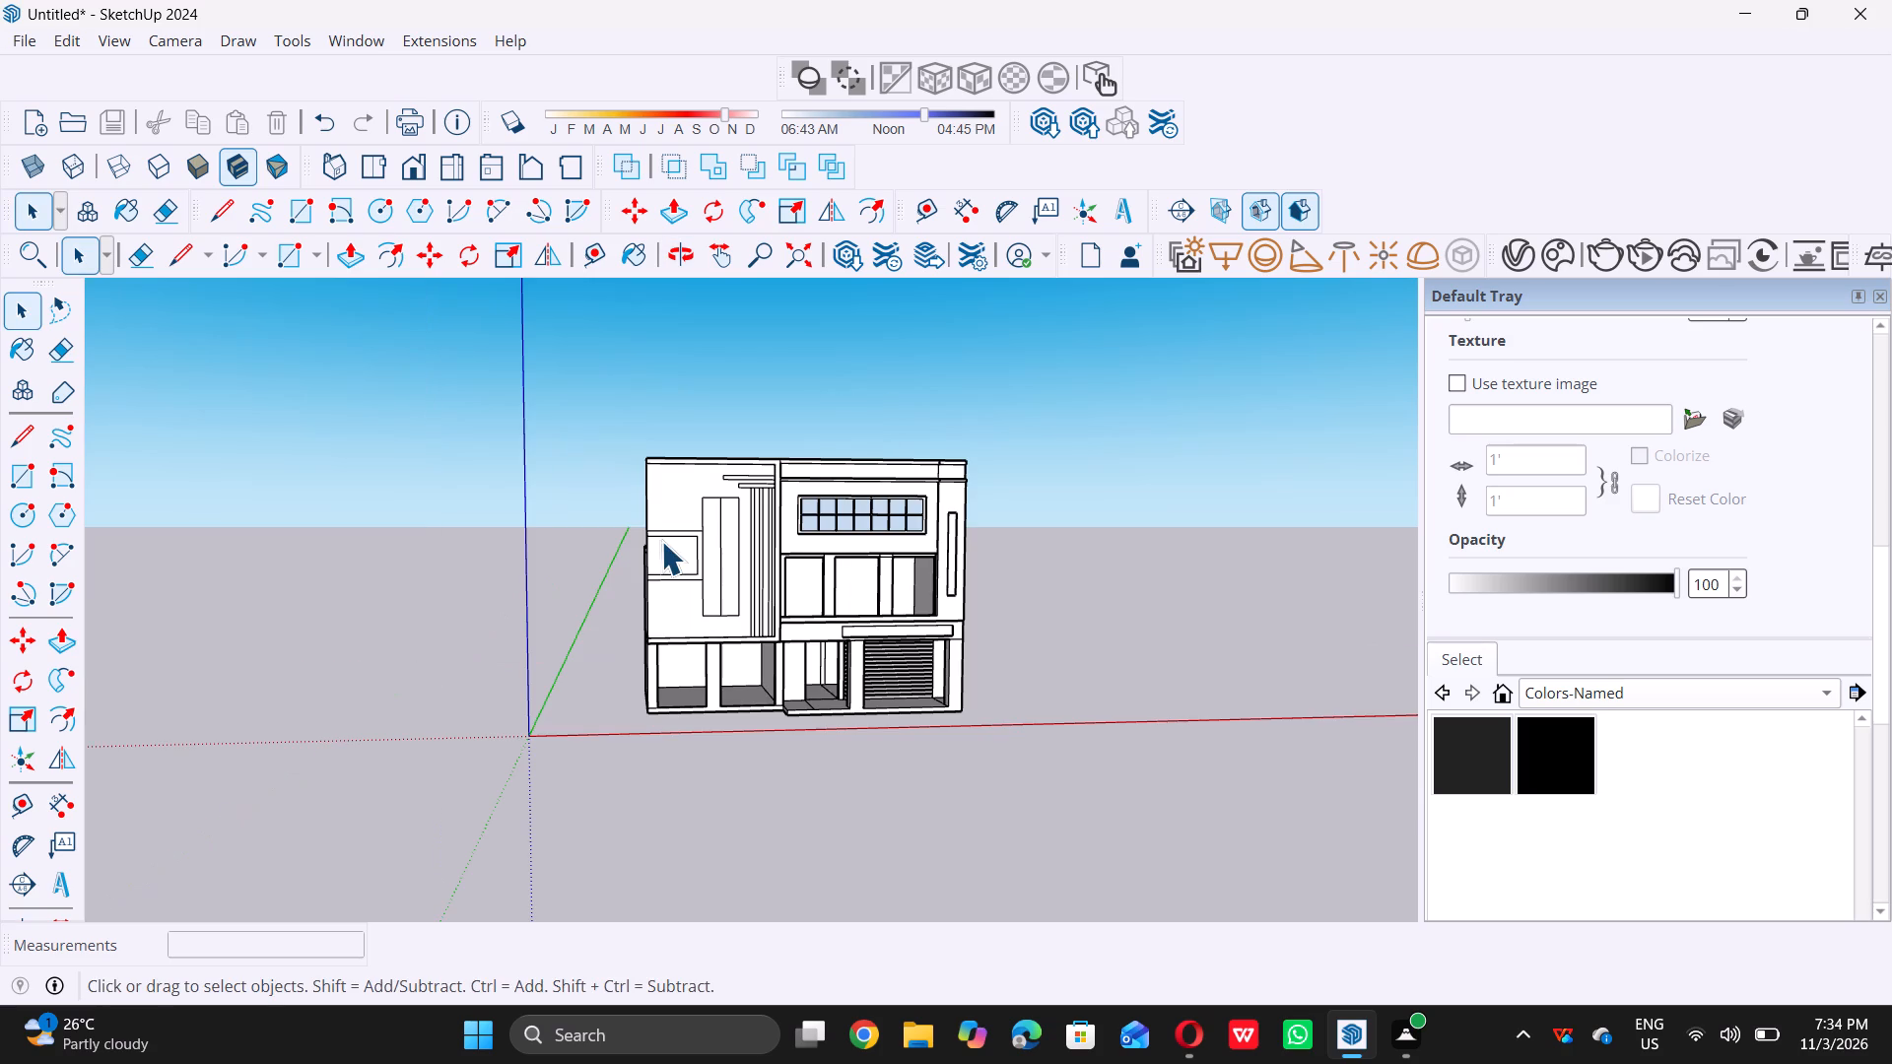
Draw a narrow vertical rectangle about 8 3/16" by 8' 2 3/4" from the framed rectangle's lower border down to the ledge.
{"action": "scroll", "coordinate": [684, 603], "scroll_direction": "up", "scroll_amount": 6}
{"action": "middle_click_drag", "start_coordinate": [668, 631], "coordinate": [648, 619]}
{"action": "scroll", "coordinate": [648, 619], "scroll_direction": "up", "scroll_amount": 1}
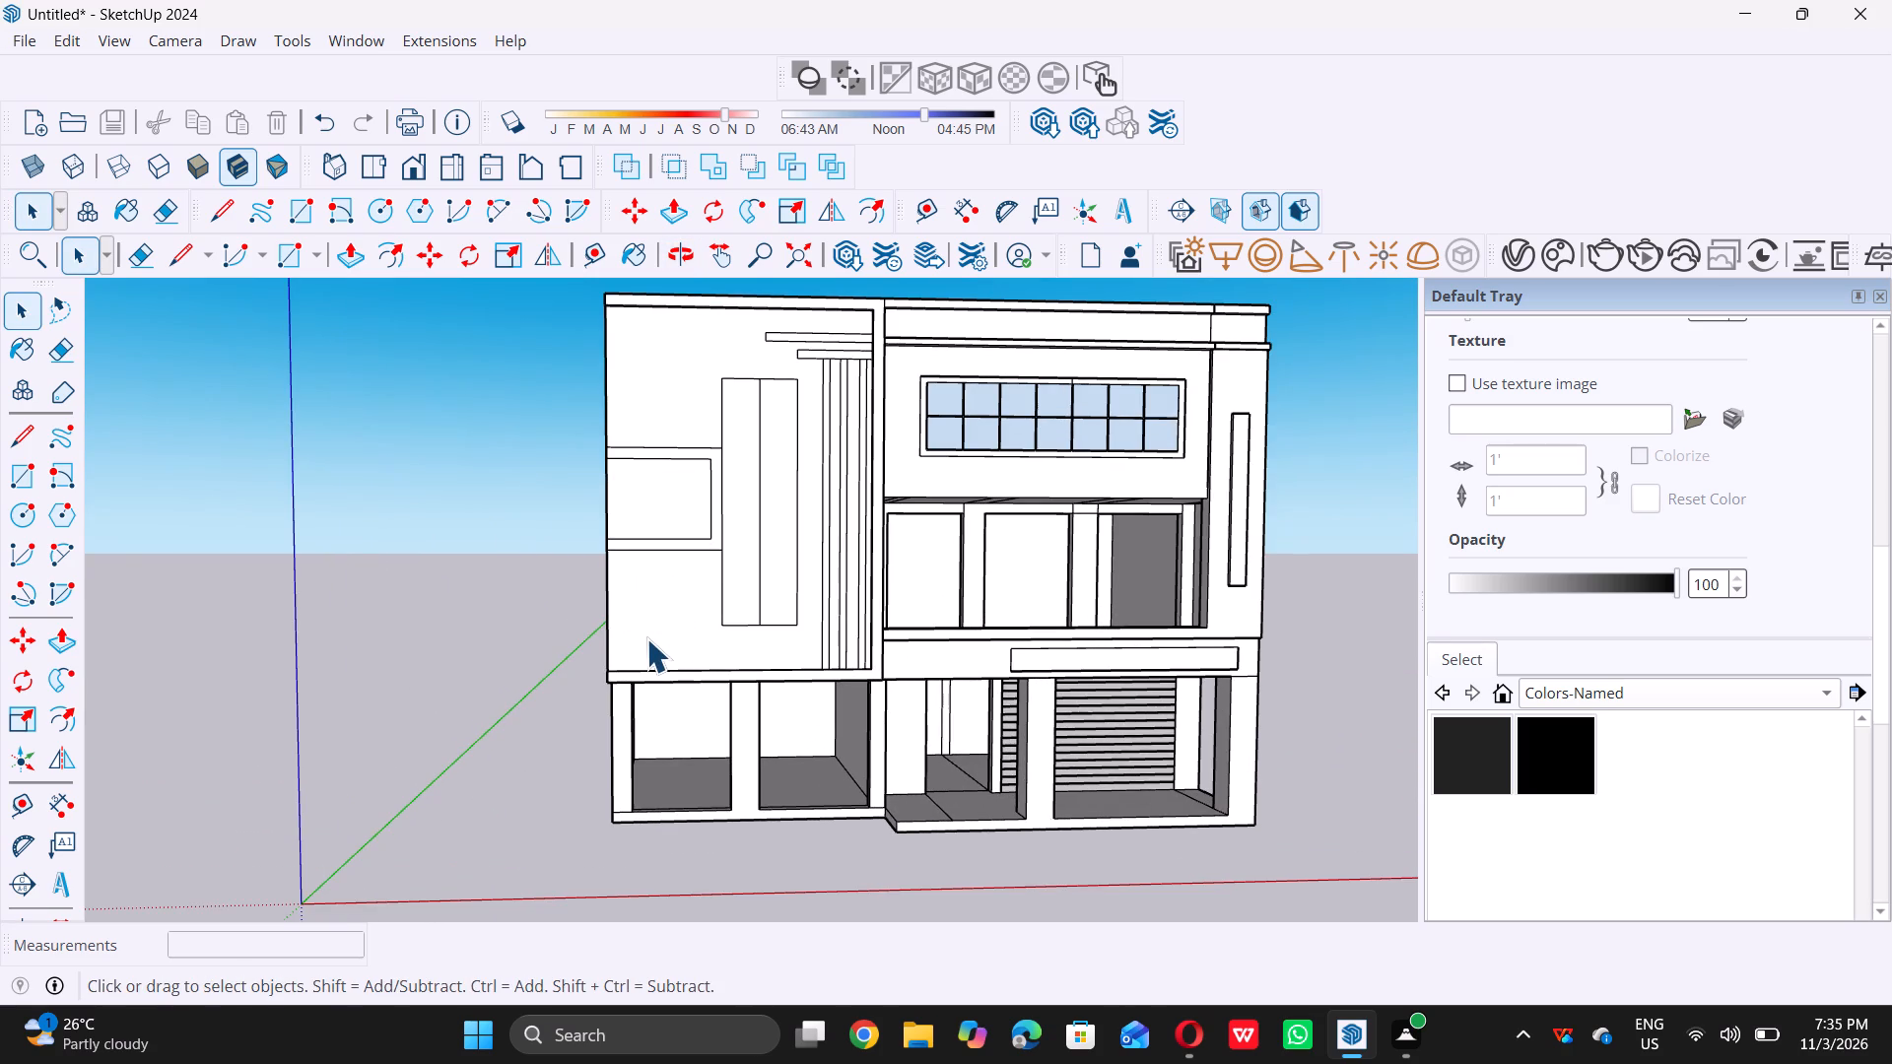
{"action": "scroll", "coordinate": [709, 647], "scroll_direction": "up", "scroll_amount": 1}
{"action": "middle_click", "coordinate": [705, 645]}
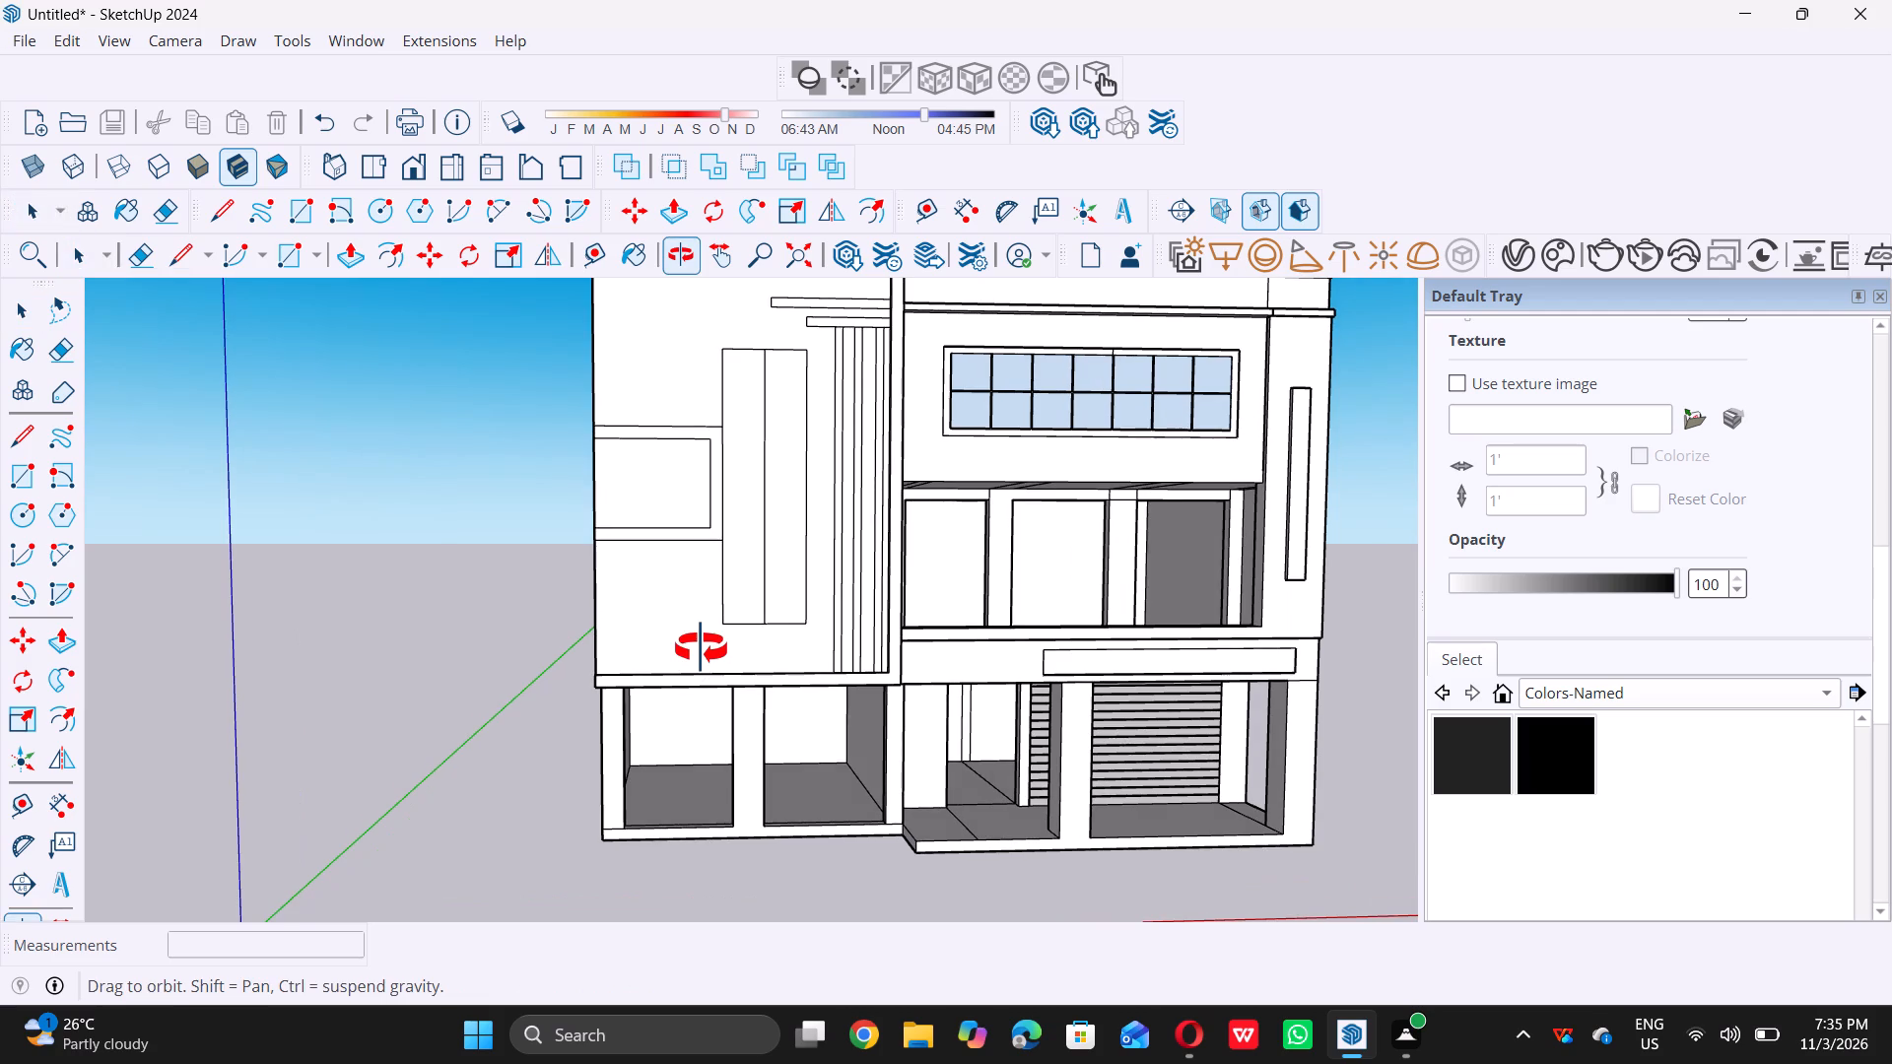
{"action": "scroll", "coordinate": [700, 651], "scroll_direction": "up", "scroll_amount": 5}
{"action": "scroll", "coordinate": [702, 465], "scroll_direction": "up", "scroll_amount": 2}
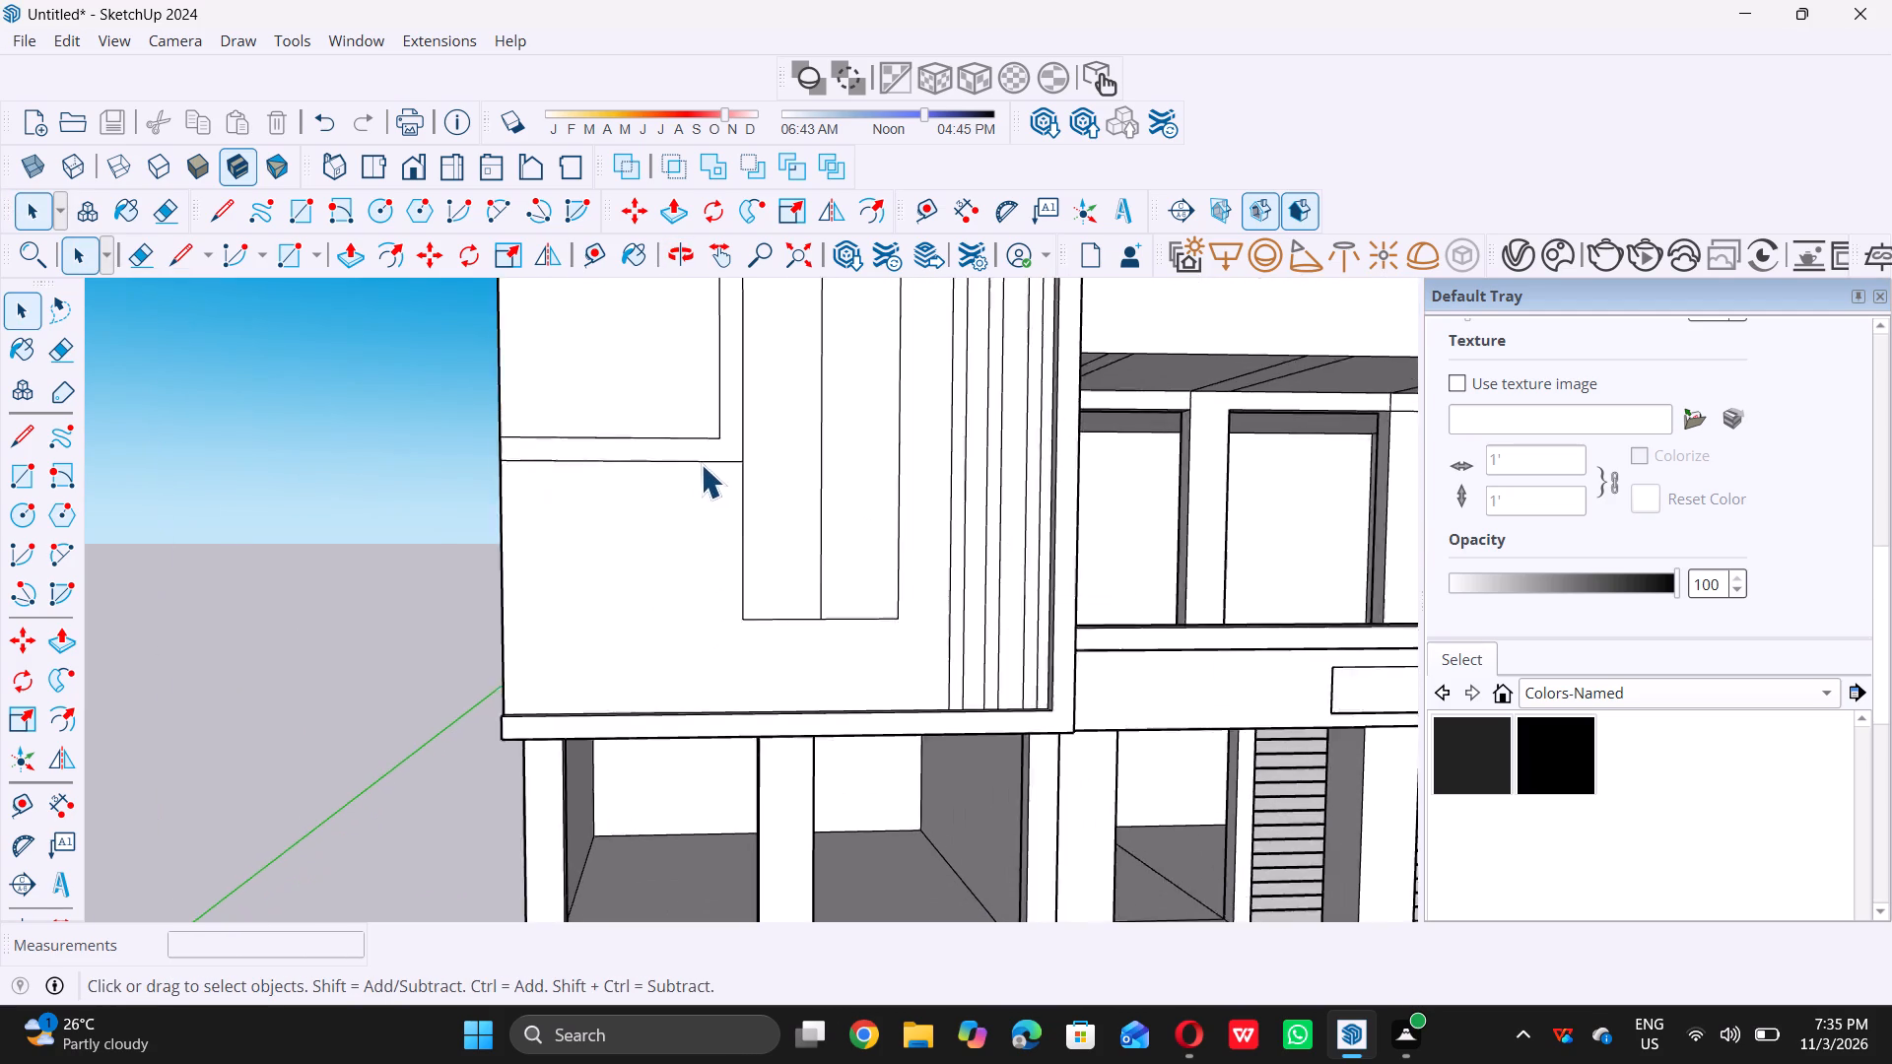
{"action": "scroll", "coordinate": [701, 464], "scroll_direction": "up", "scroll_amount": 3}
{"action": "key", "text": "r"}
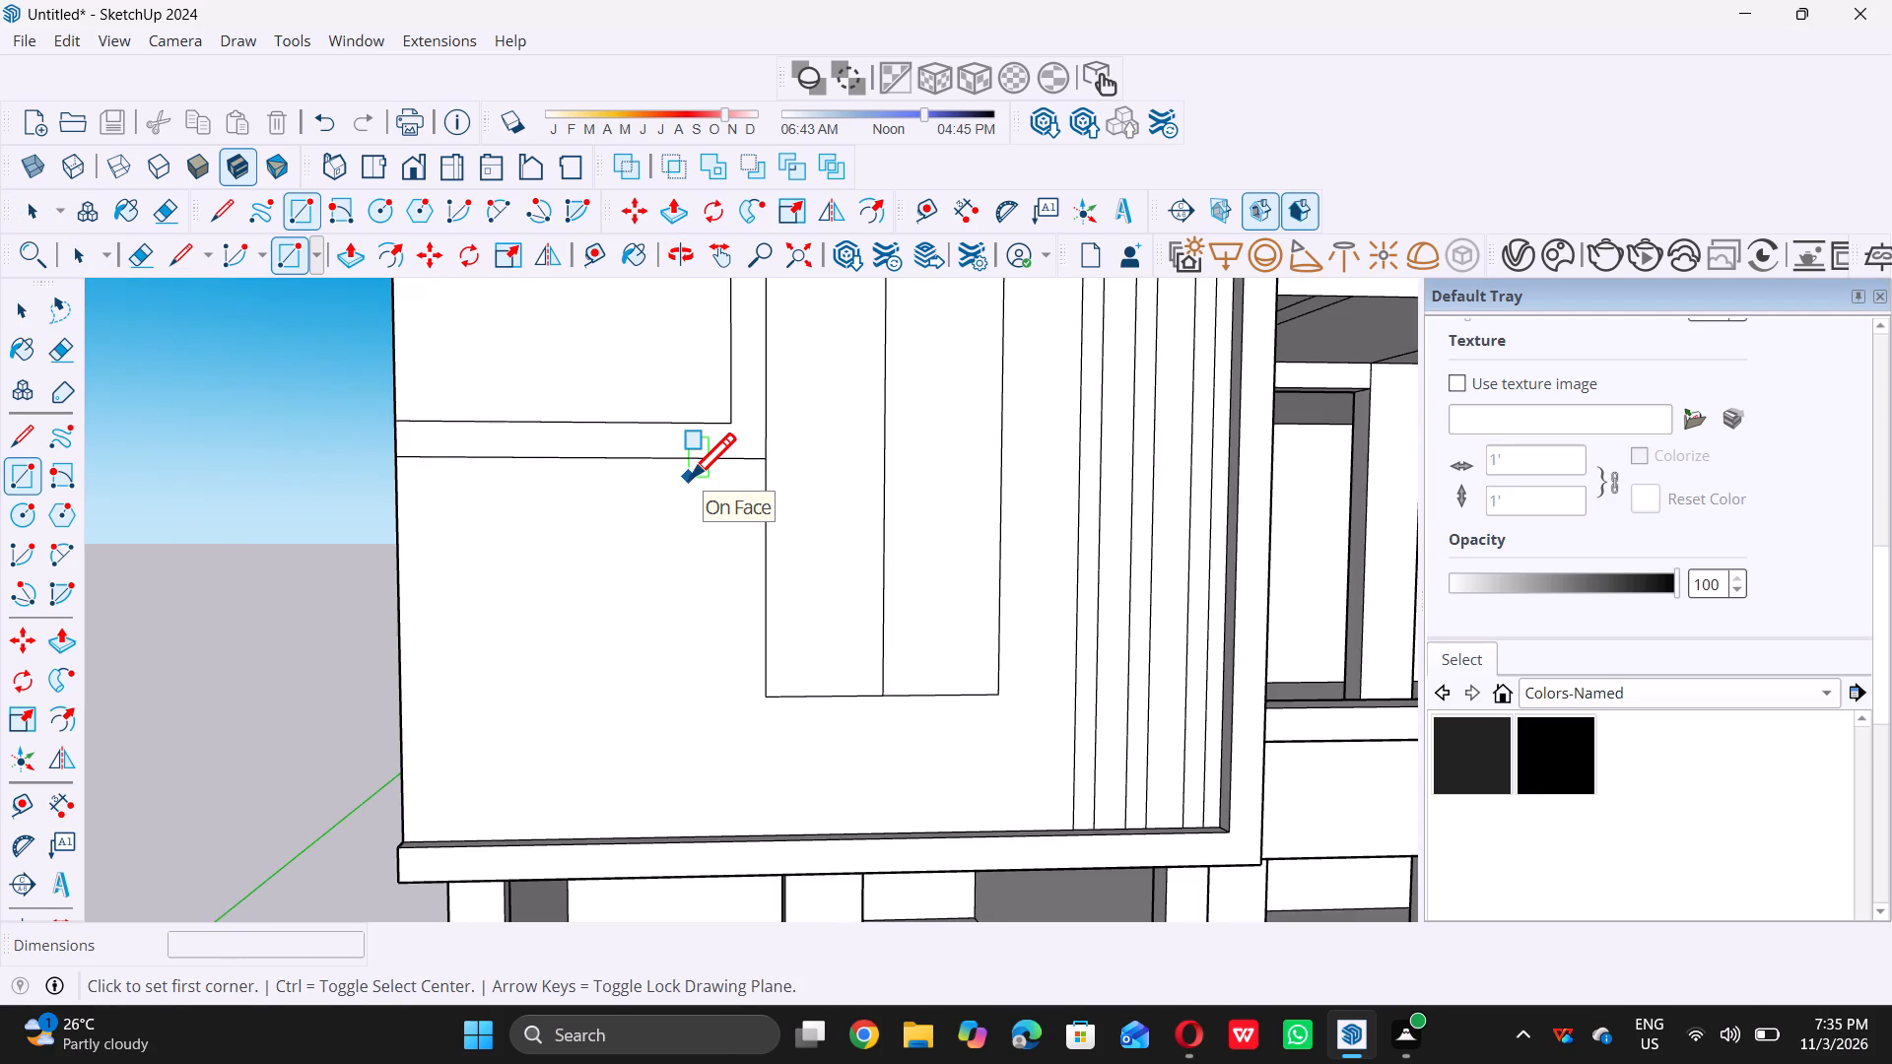
{"action": "scroll", "coordinate": [690, 478], "scroll_direction": "up", "scroll_amount": 5}
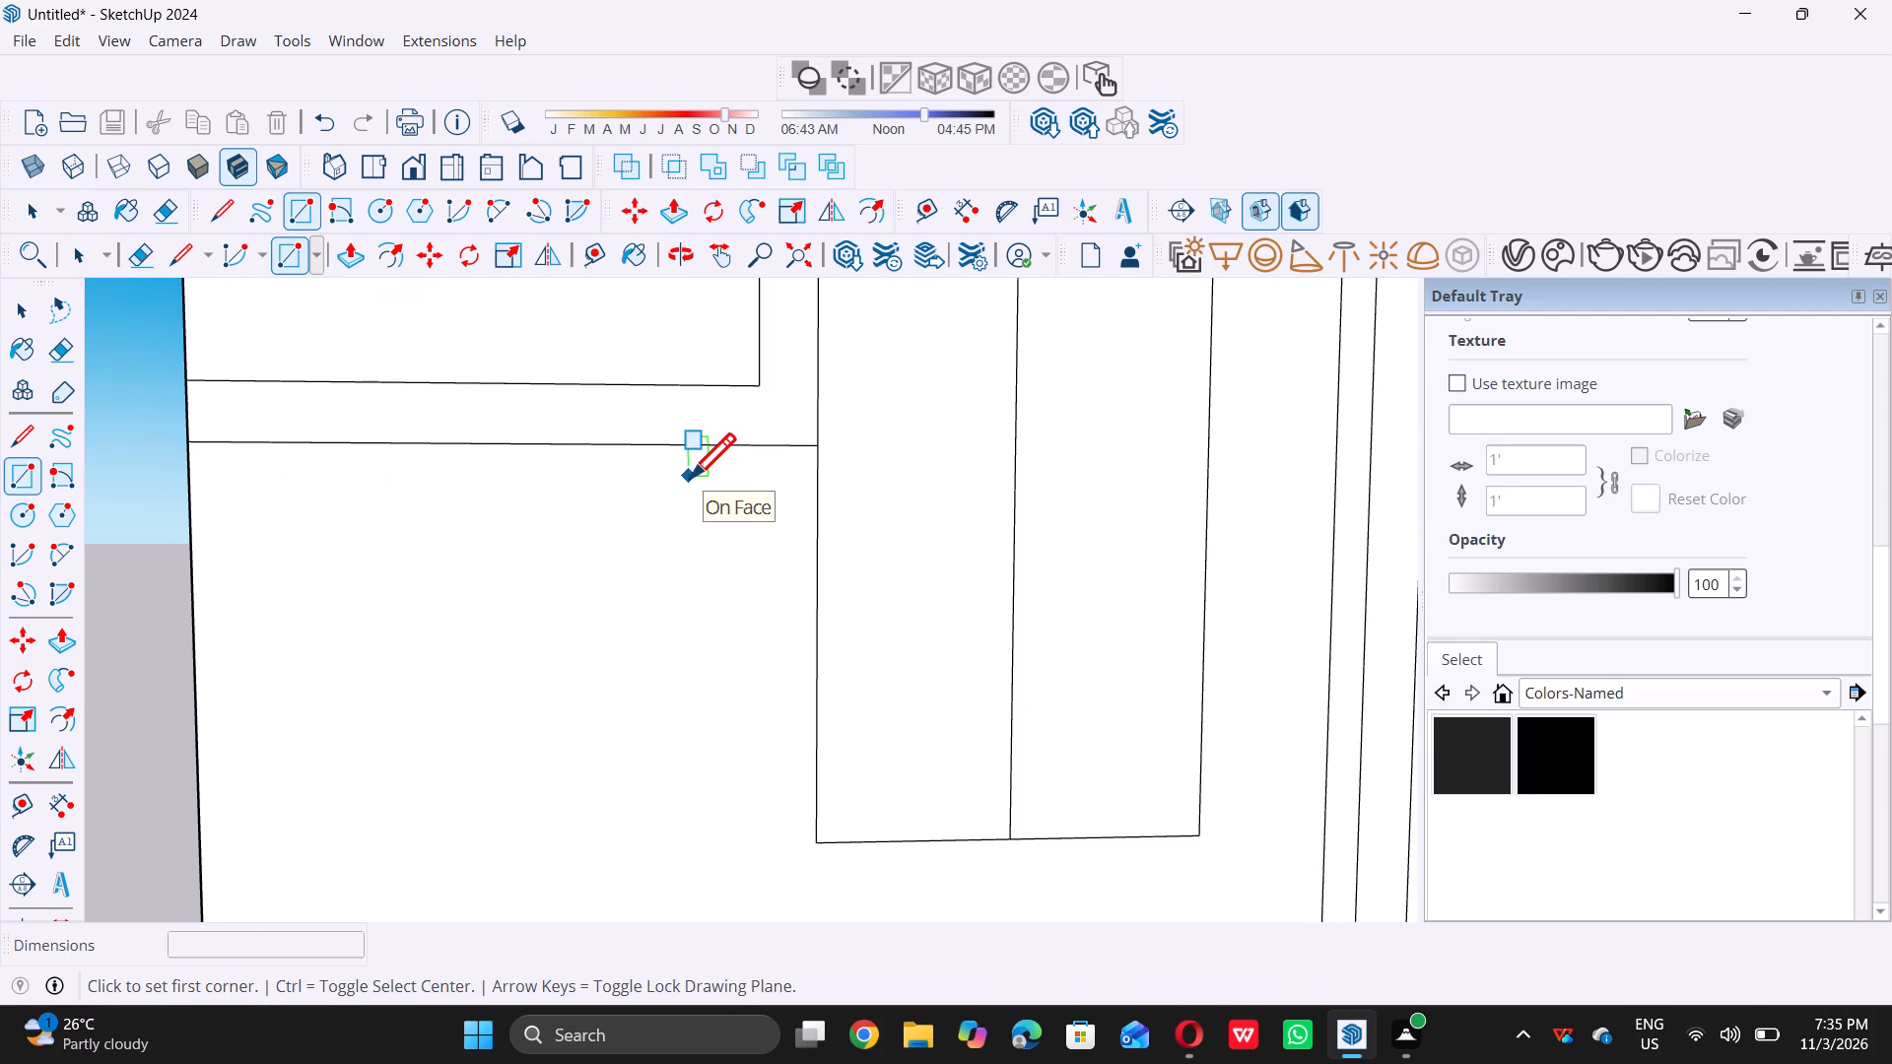
{"action": "scroll", "coordinate": [702, 483], "scroll_direction": "up", "scroll_amount": 4}
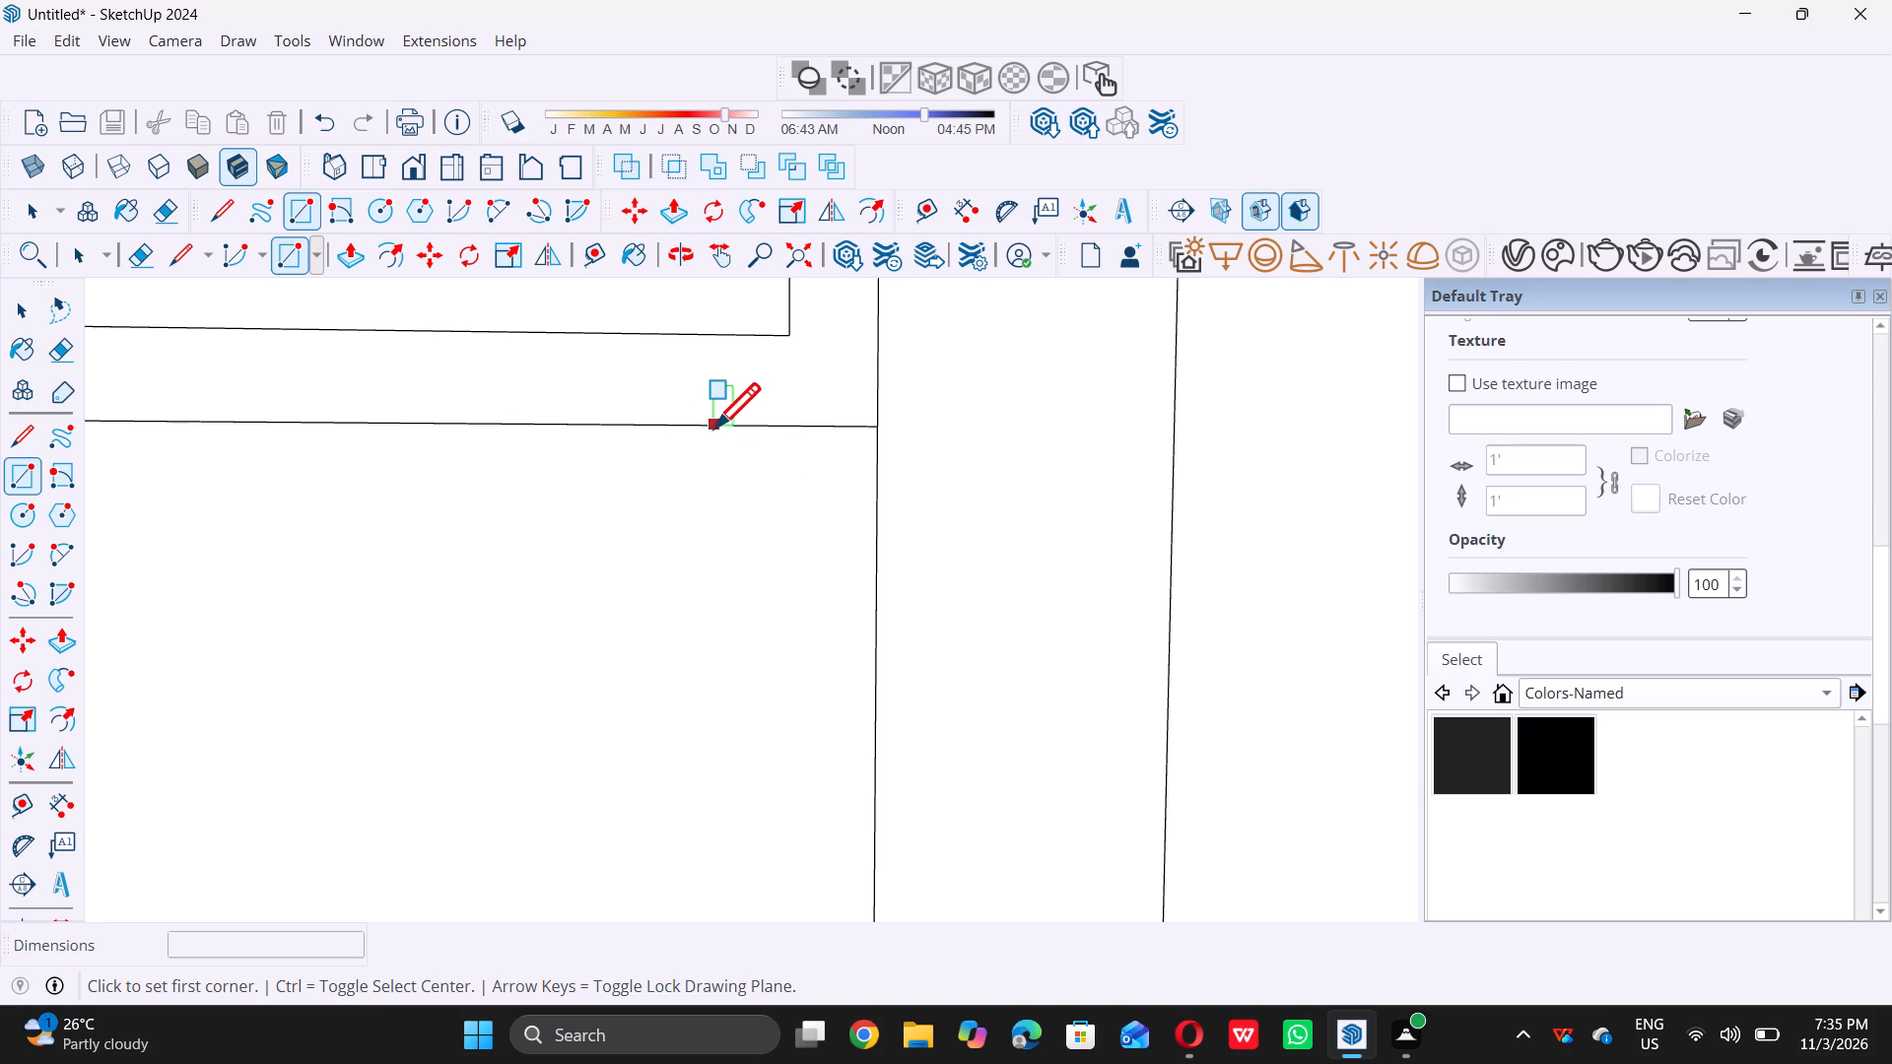
{"action": "double_click", "coordinate": [654, 426]}
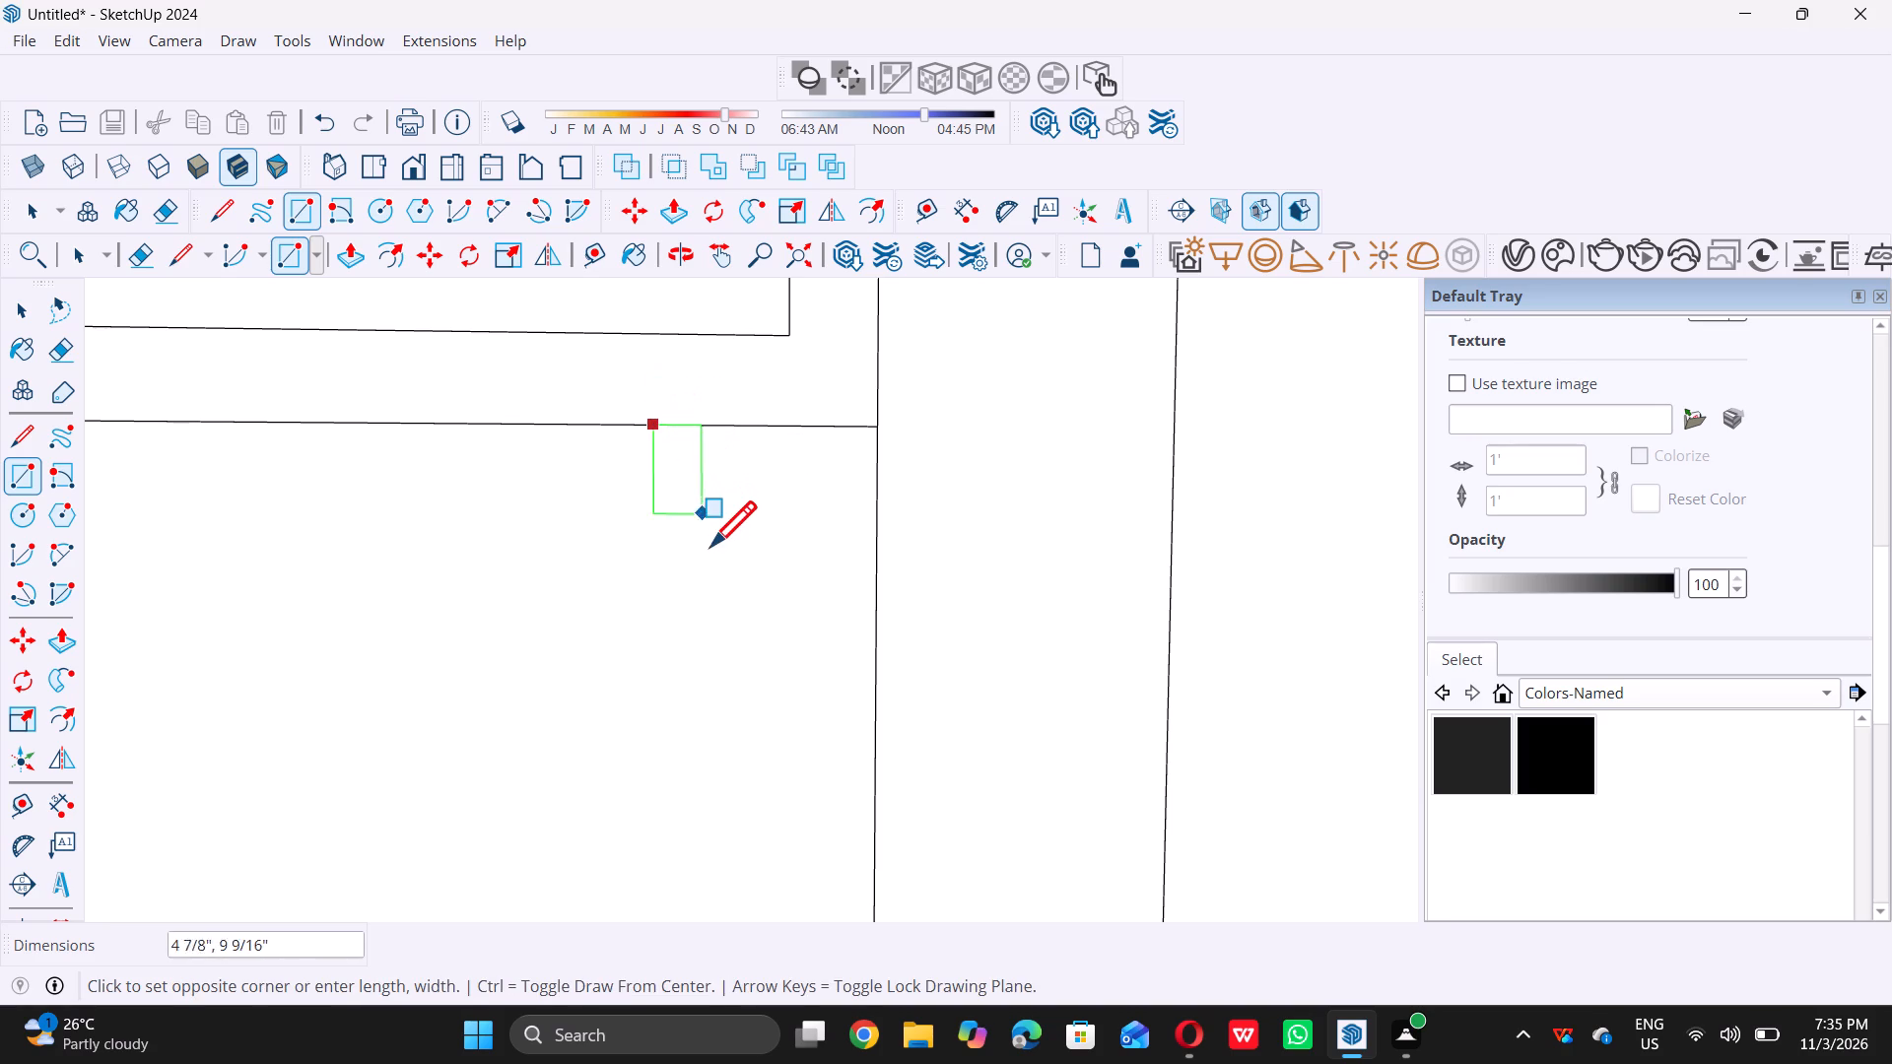
{"action": "scroll", "coordinate": [710, 546], "scroll_direction": "down", "scroll_amount": 16}
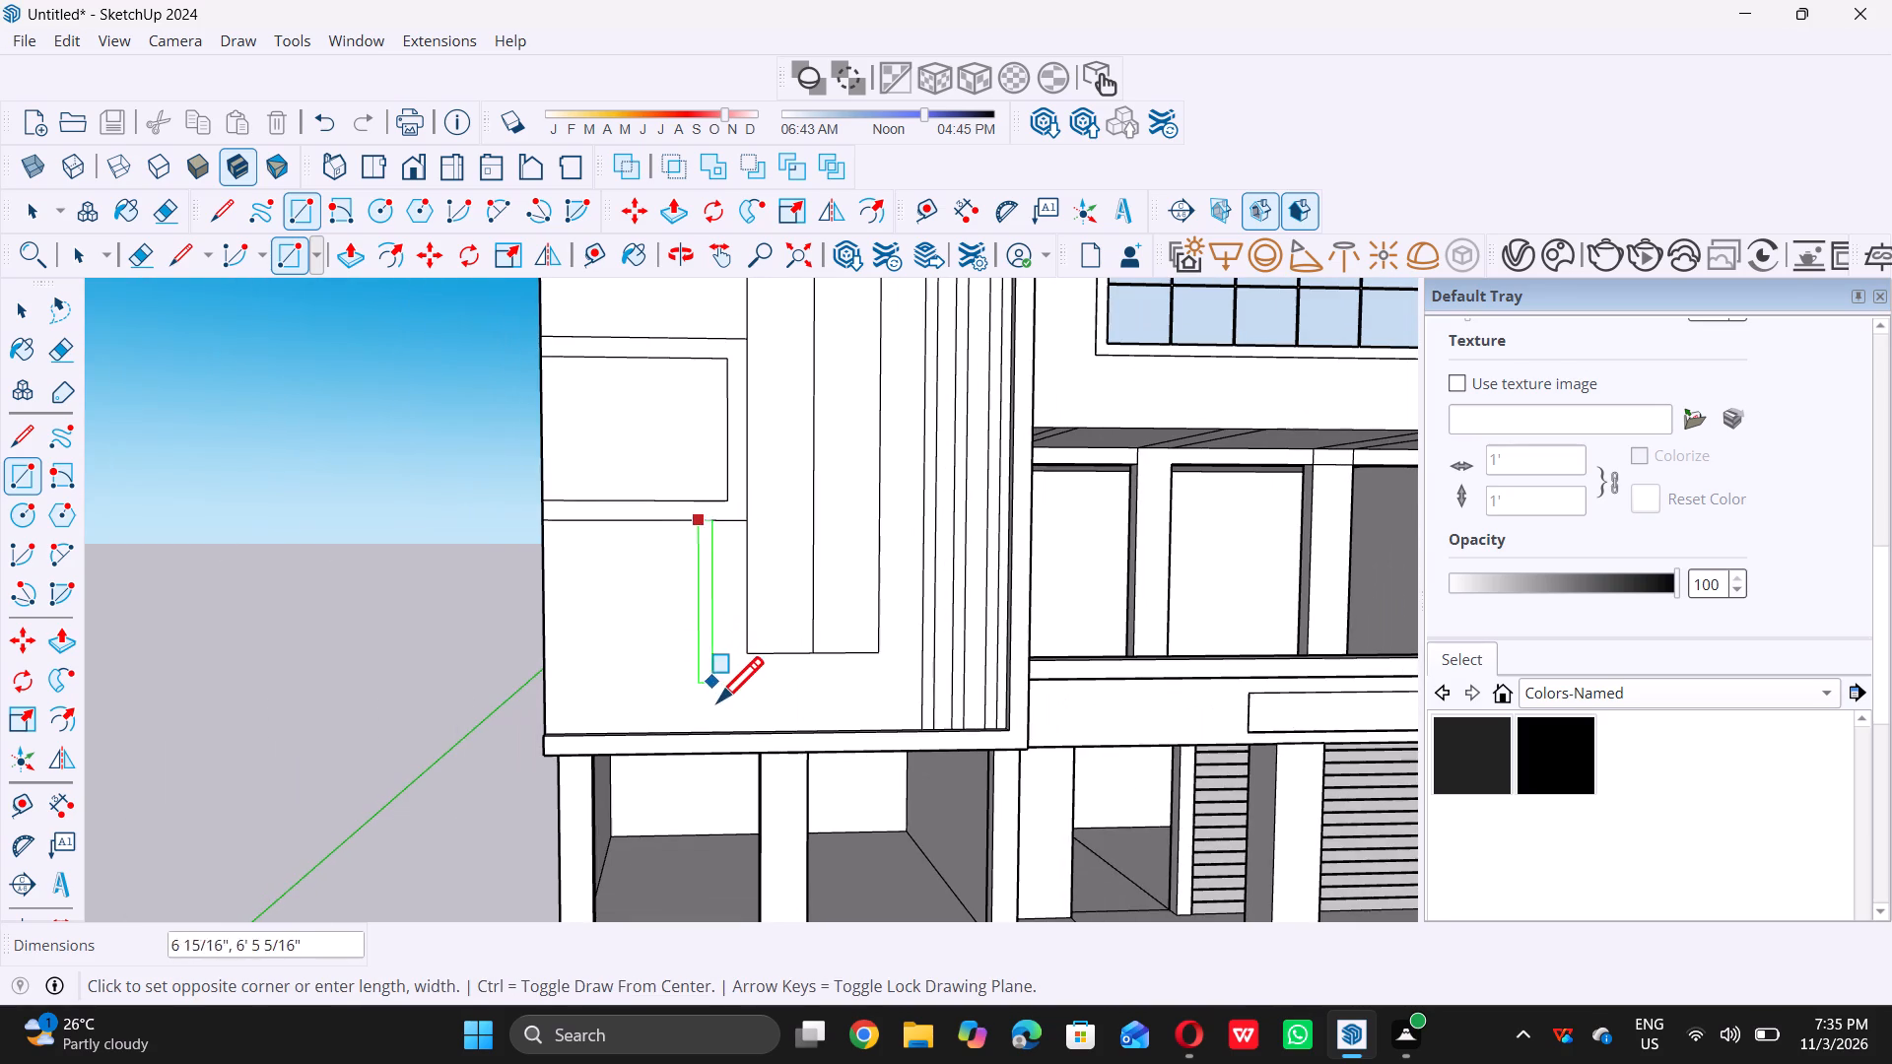
{"action": "scroll", "coordinate": [717, 703], "scroll_direction": "up", "scroll_amount": 11}
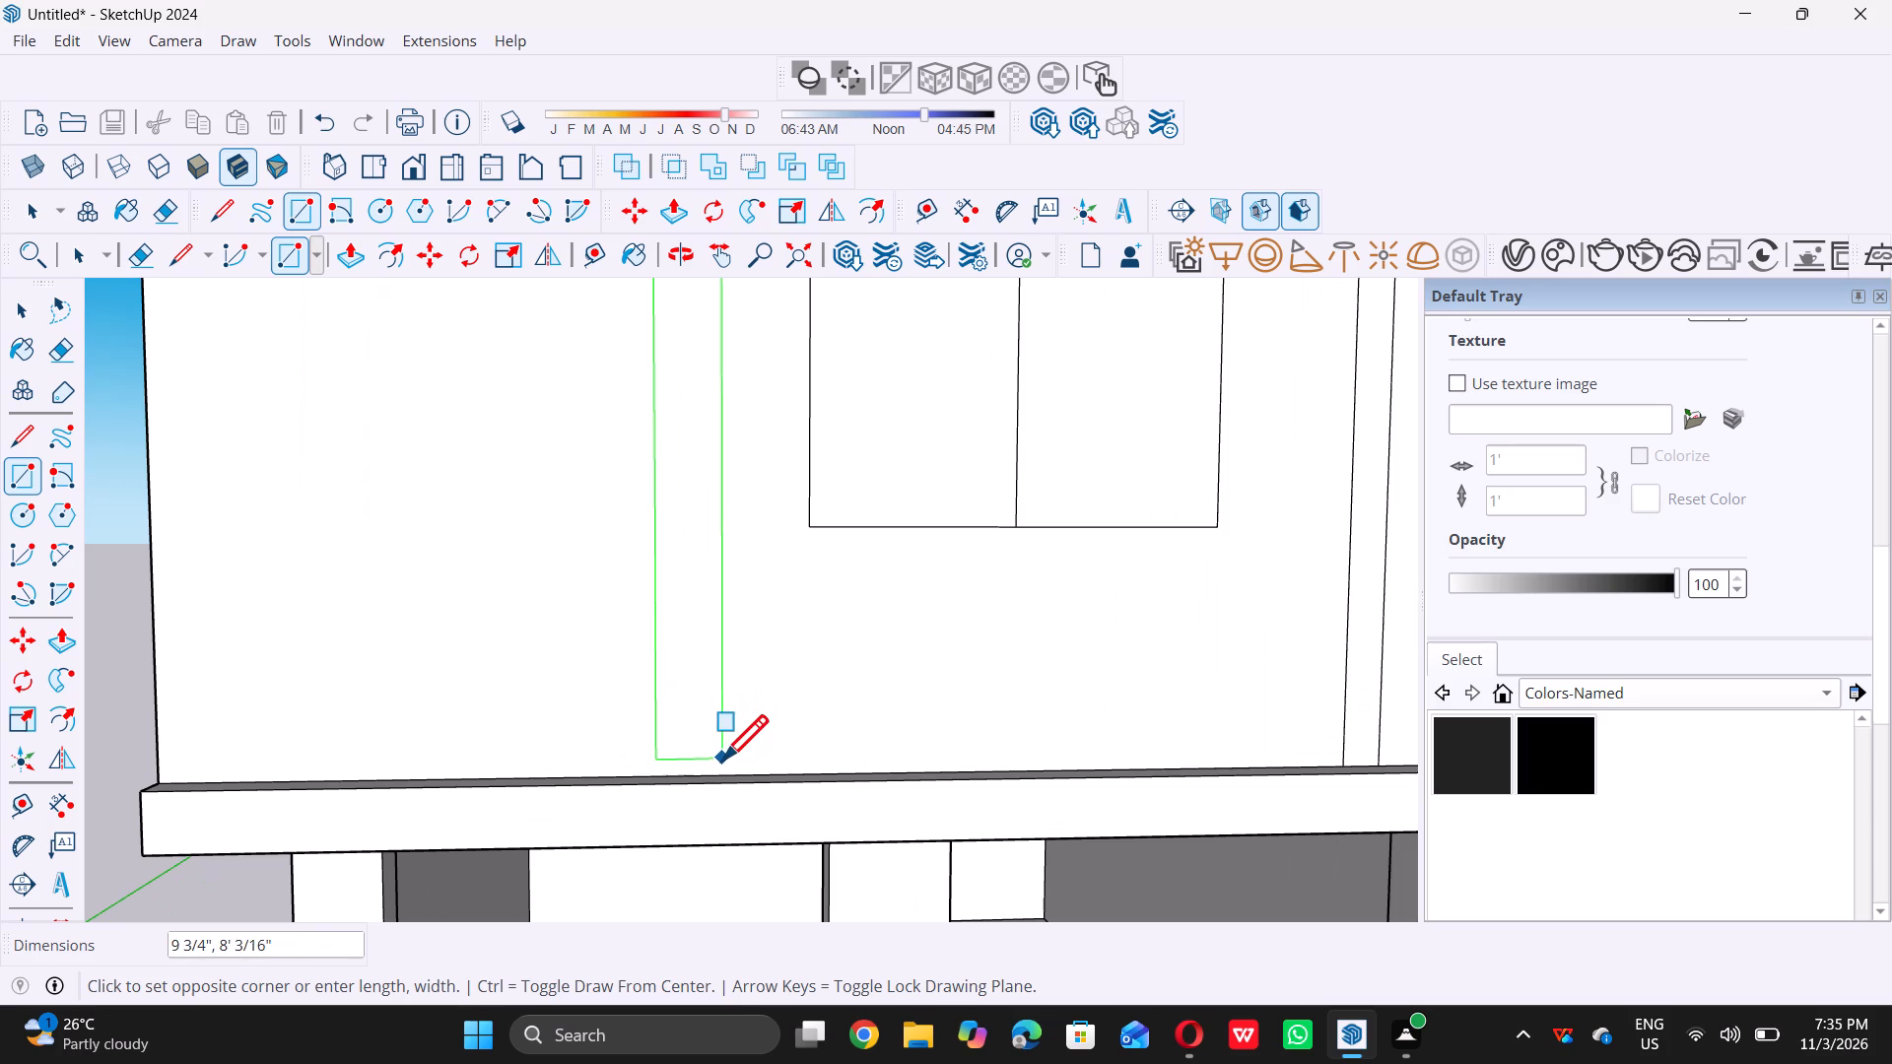
{"action": "double_click", "coordinate": [711, 776]}
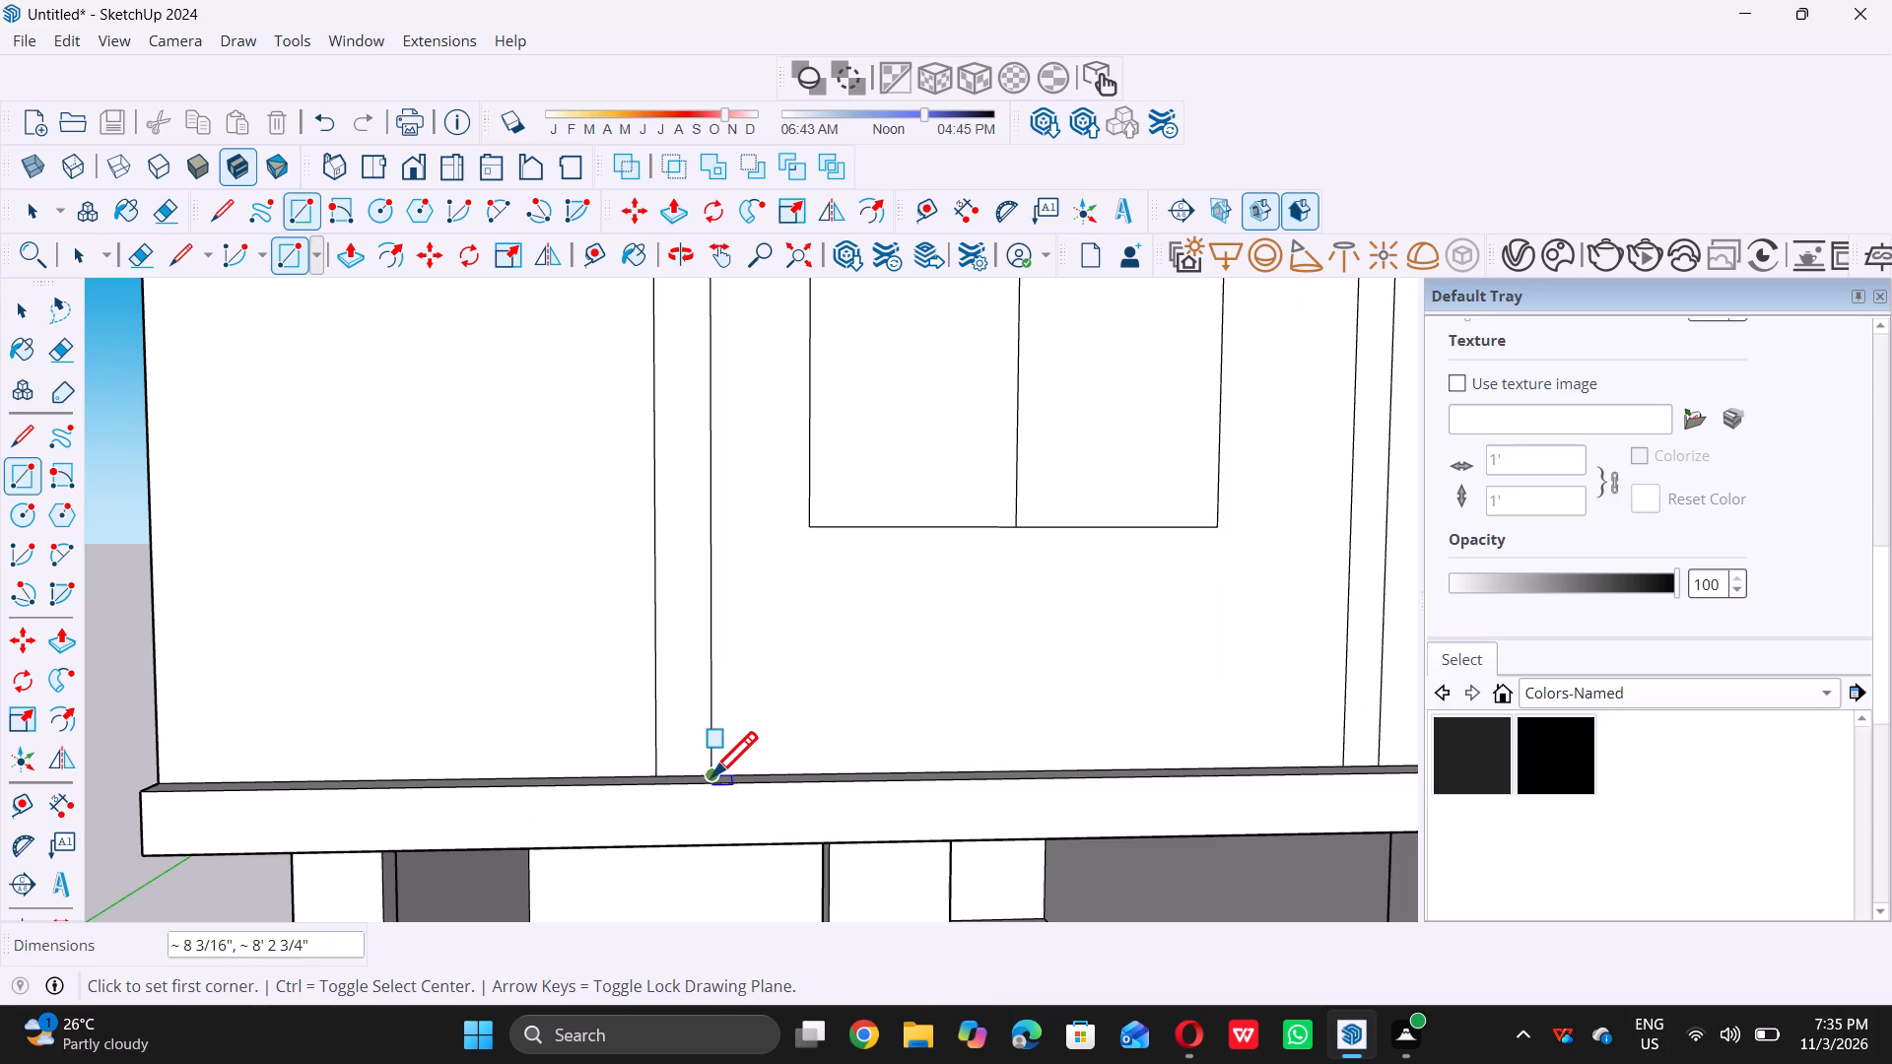
{"action": "key", "text": "space"}
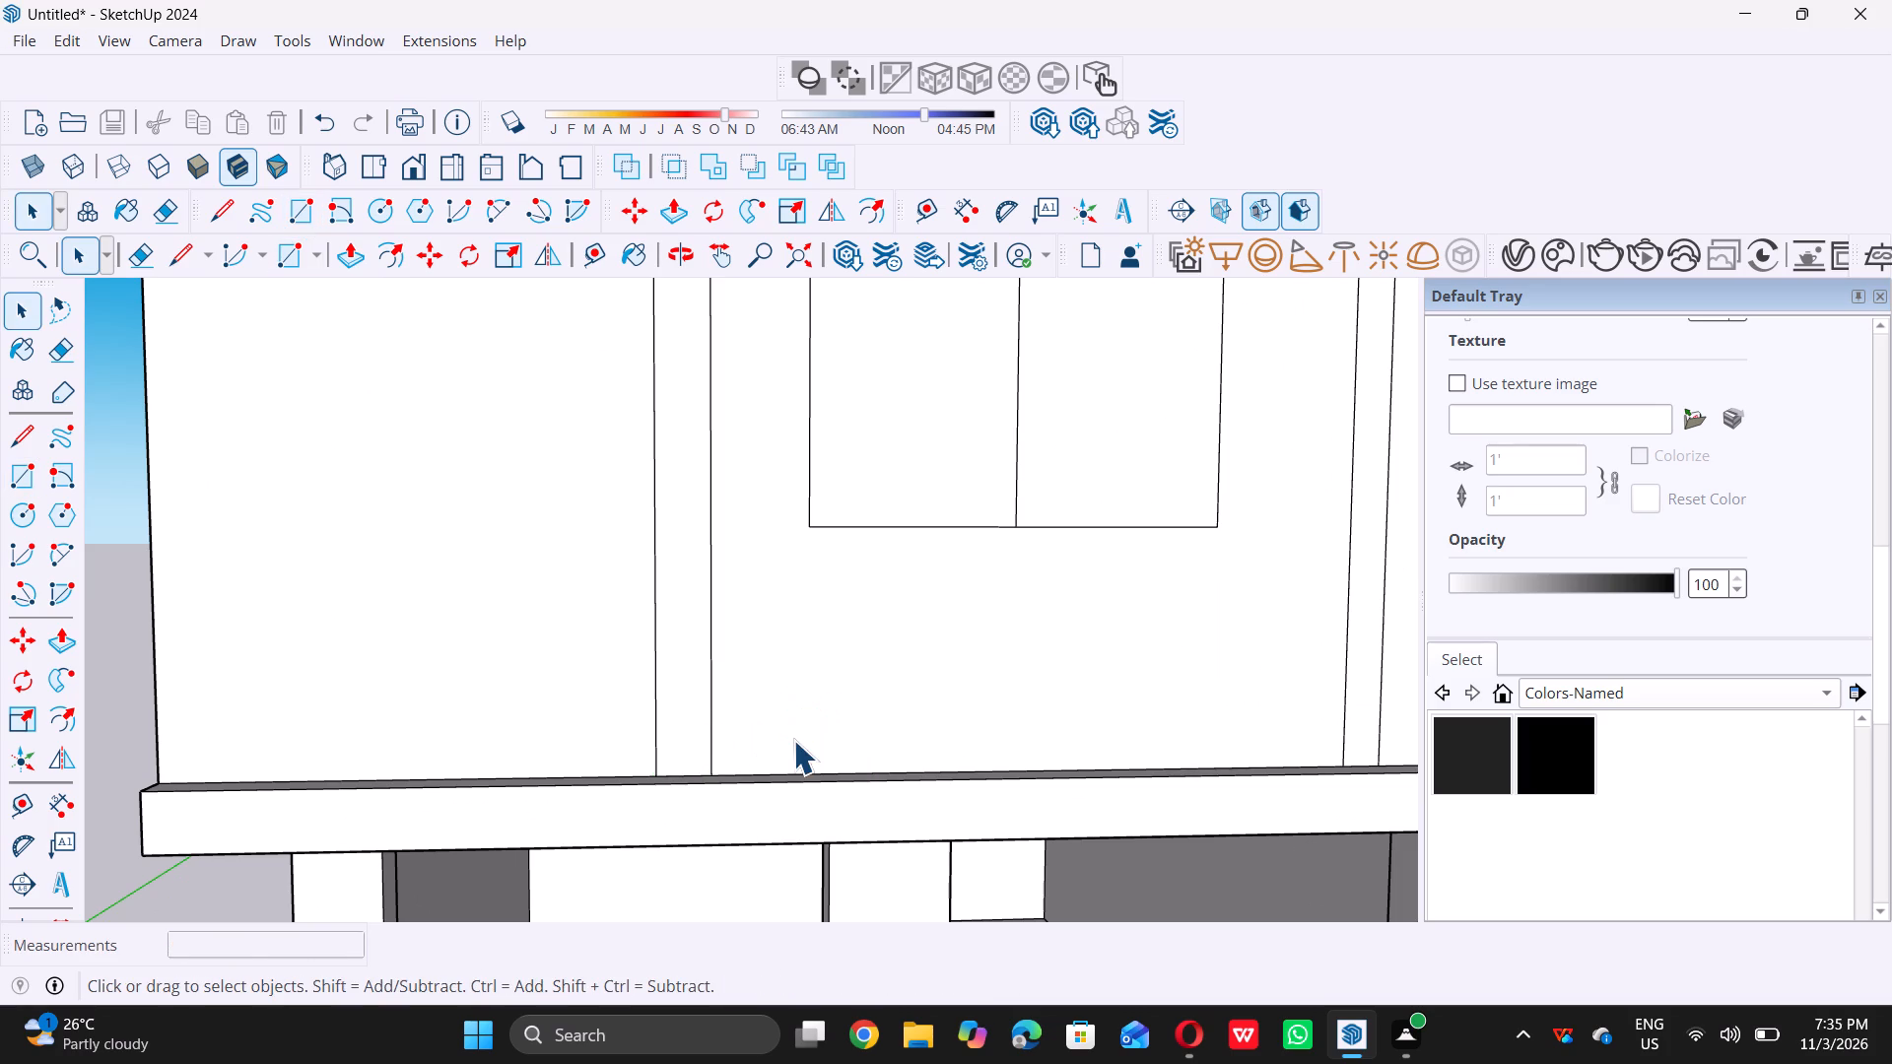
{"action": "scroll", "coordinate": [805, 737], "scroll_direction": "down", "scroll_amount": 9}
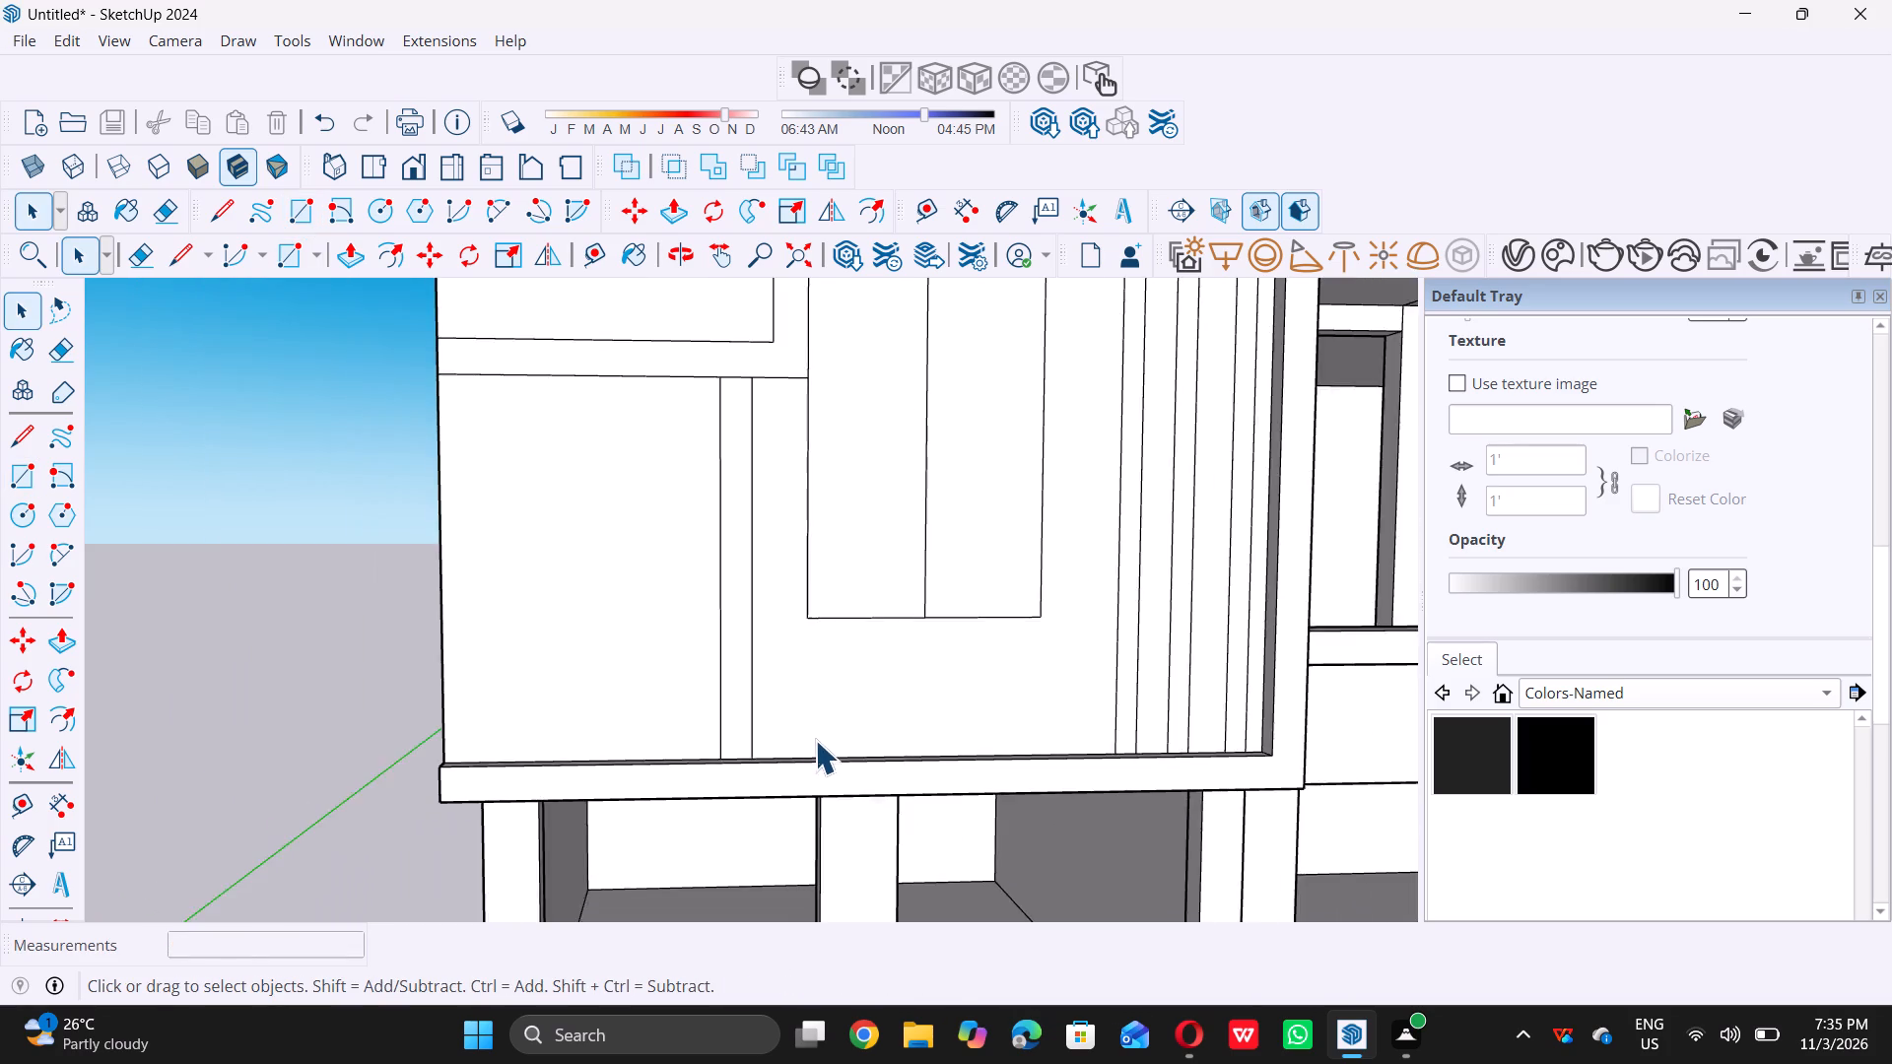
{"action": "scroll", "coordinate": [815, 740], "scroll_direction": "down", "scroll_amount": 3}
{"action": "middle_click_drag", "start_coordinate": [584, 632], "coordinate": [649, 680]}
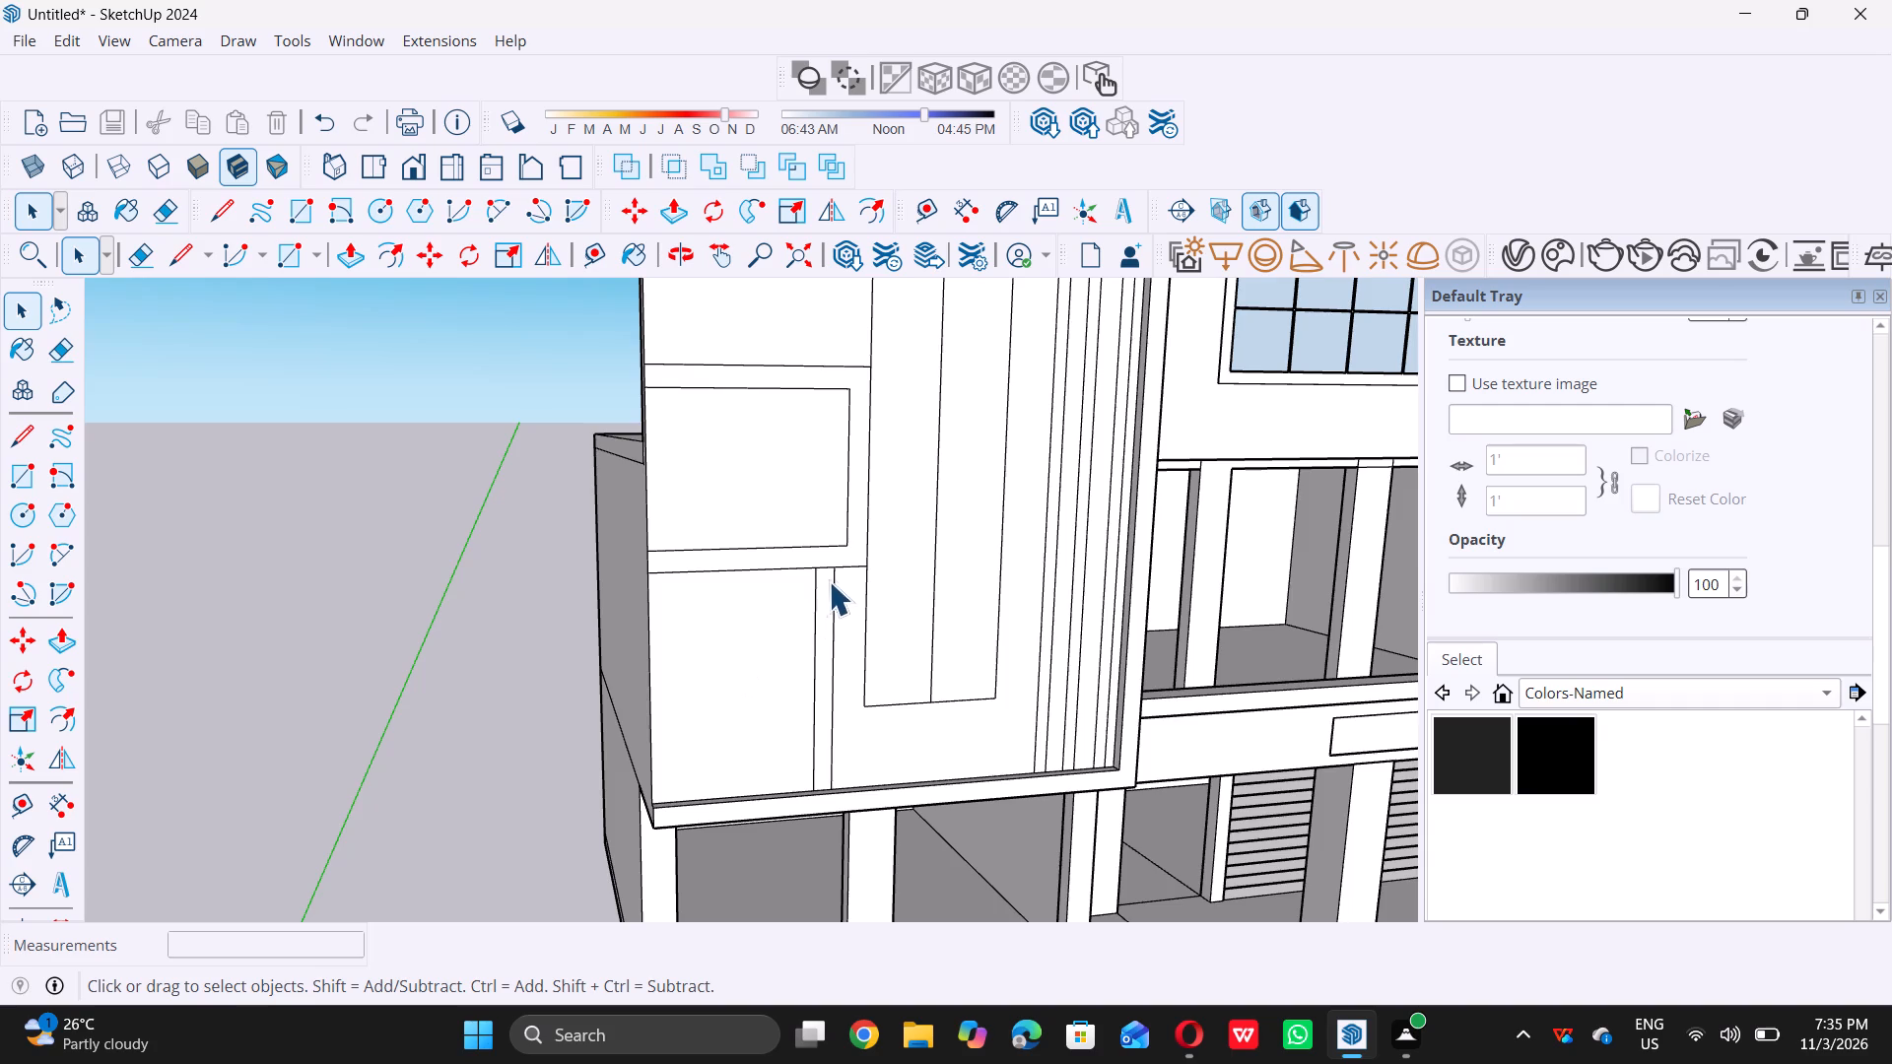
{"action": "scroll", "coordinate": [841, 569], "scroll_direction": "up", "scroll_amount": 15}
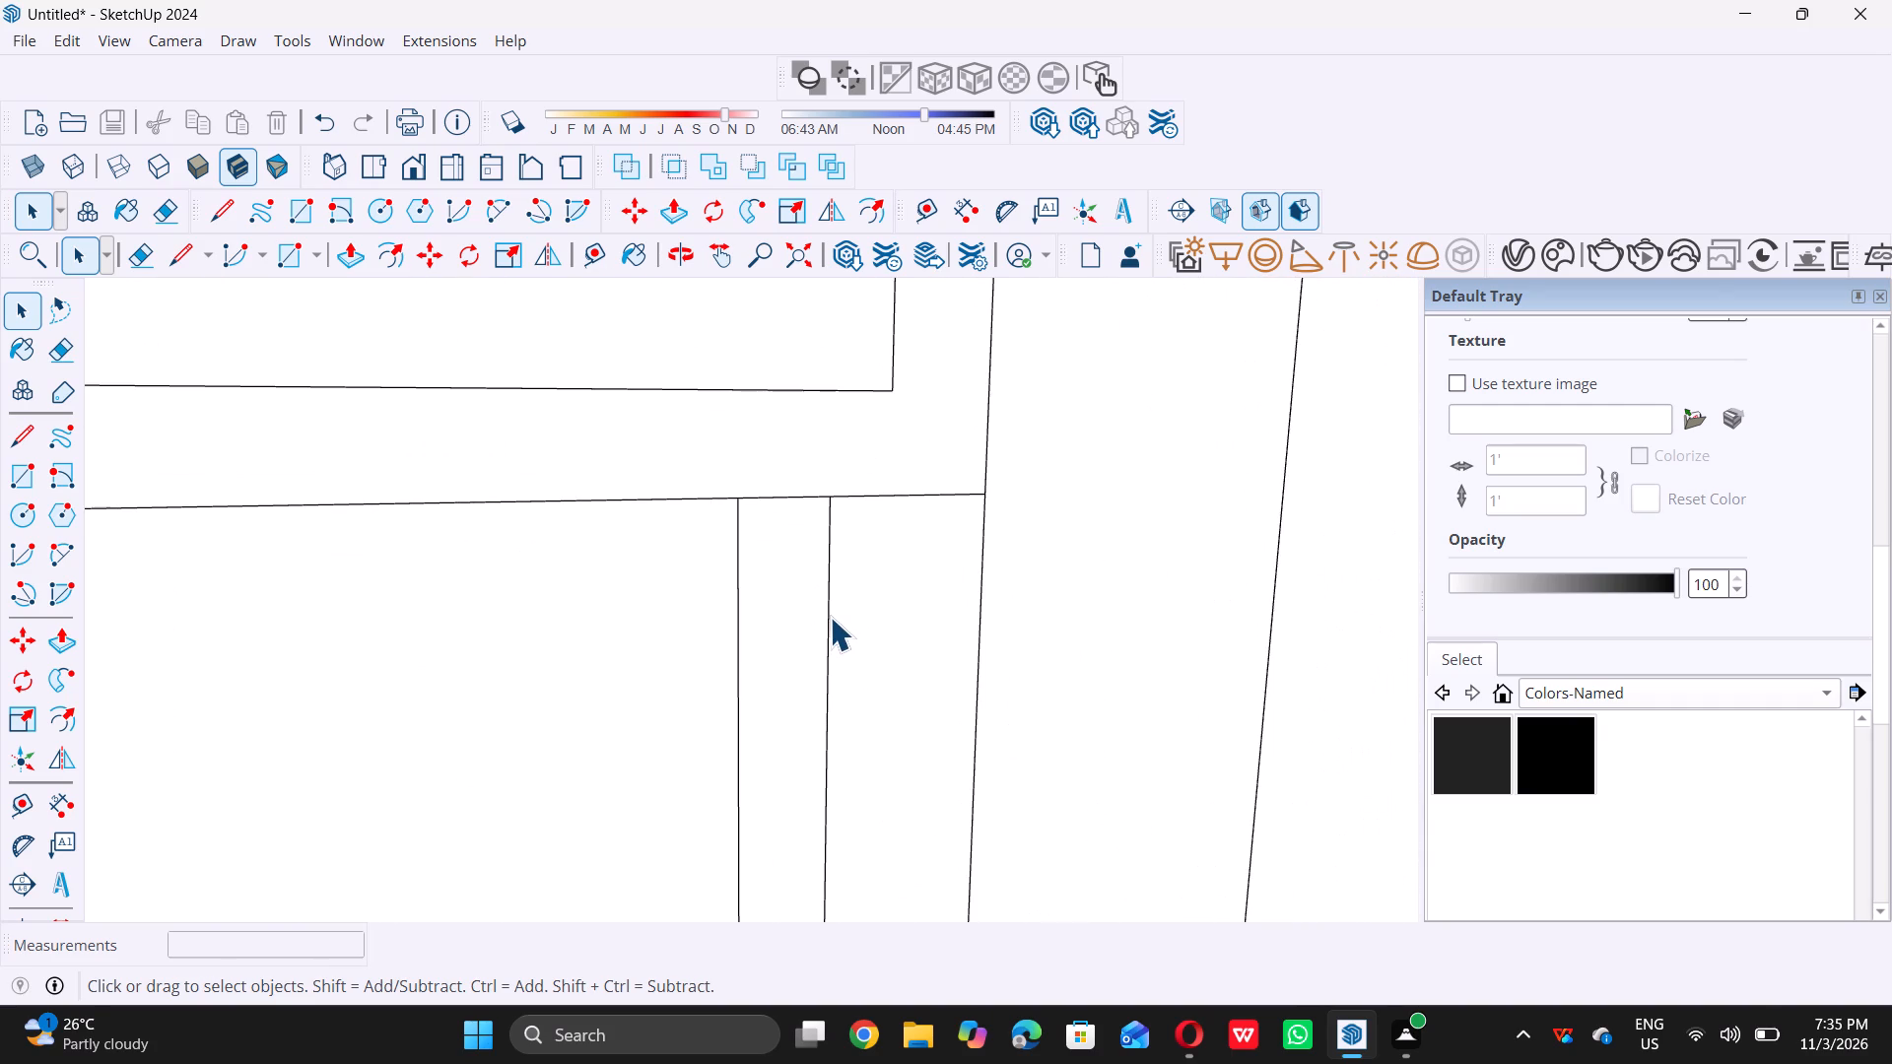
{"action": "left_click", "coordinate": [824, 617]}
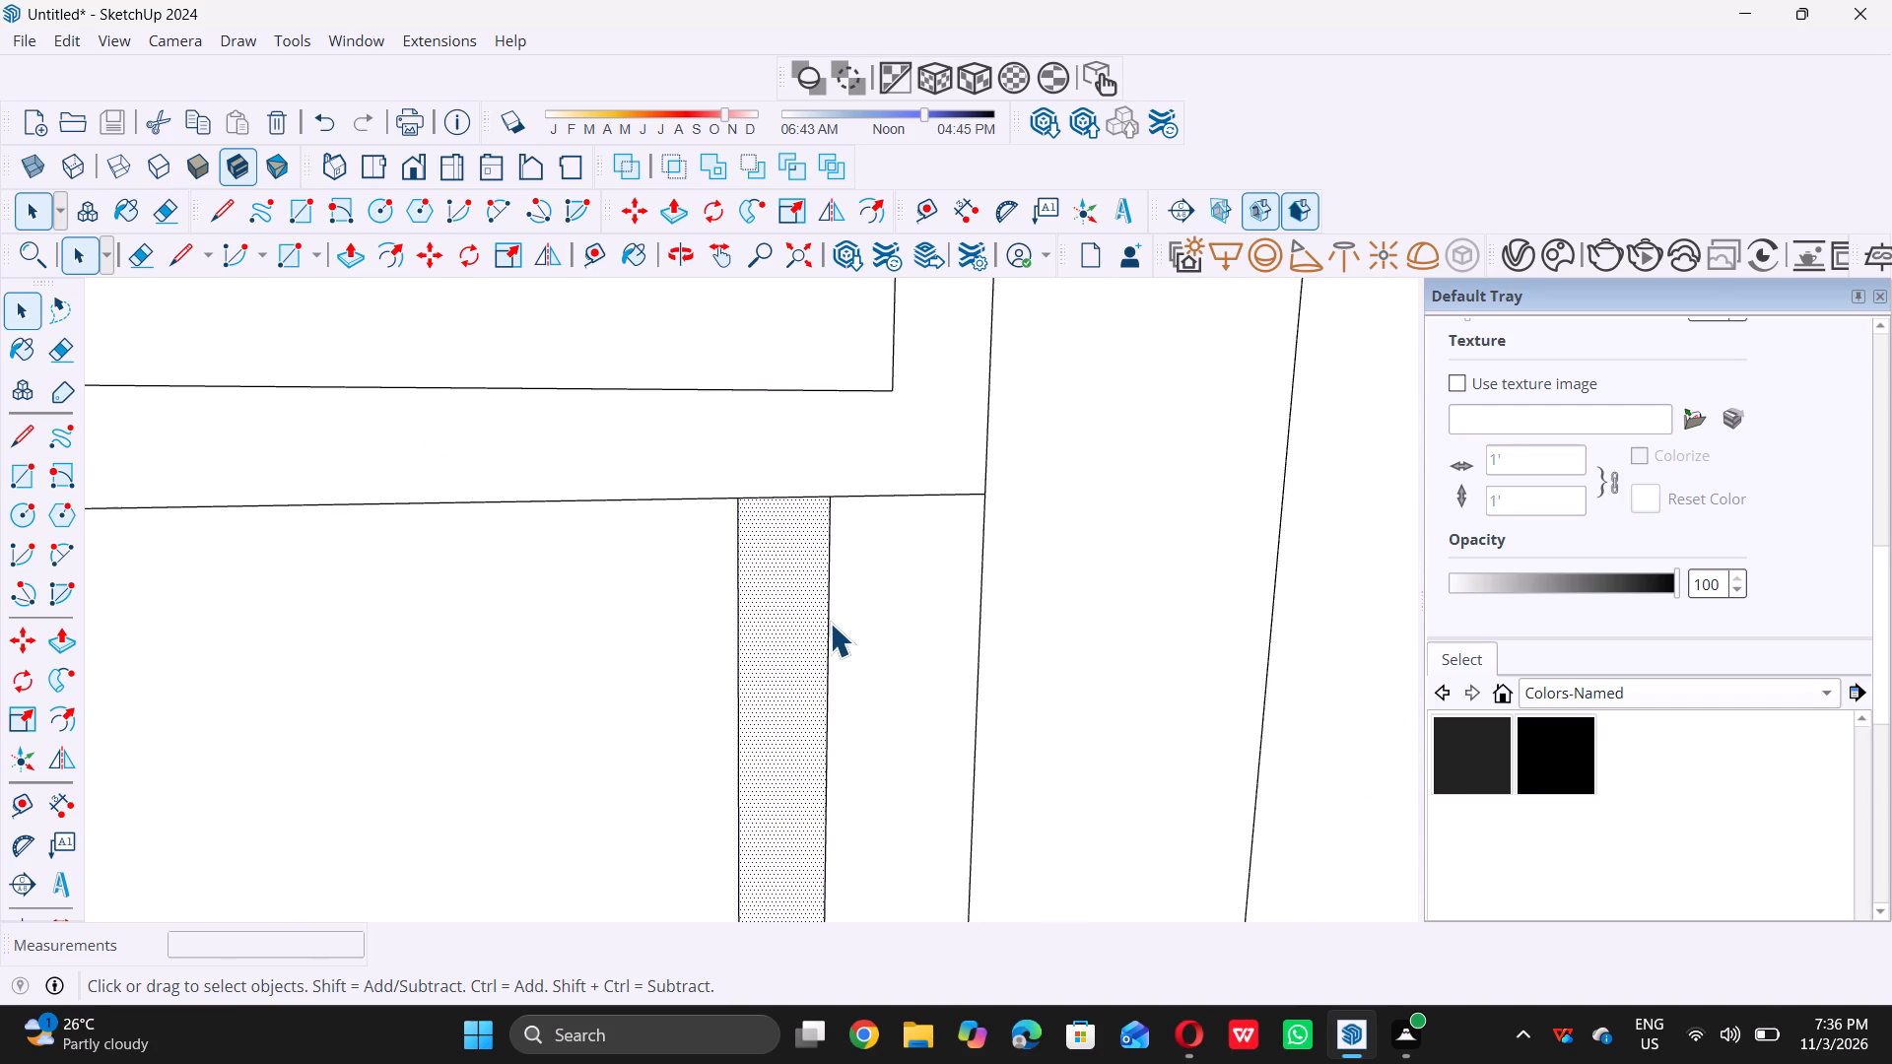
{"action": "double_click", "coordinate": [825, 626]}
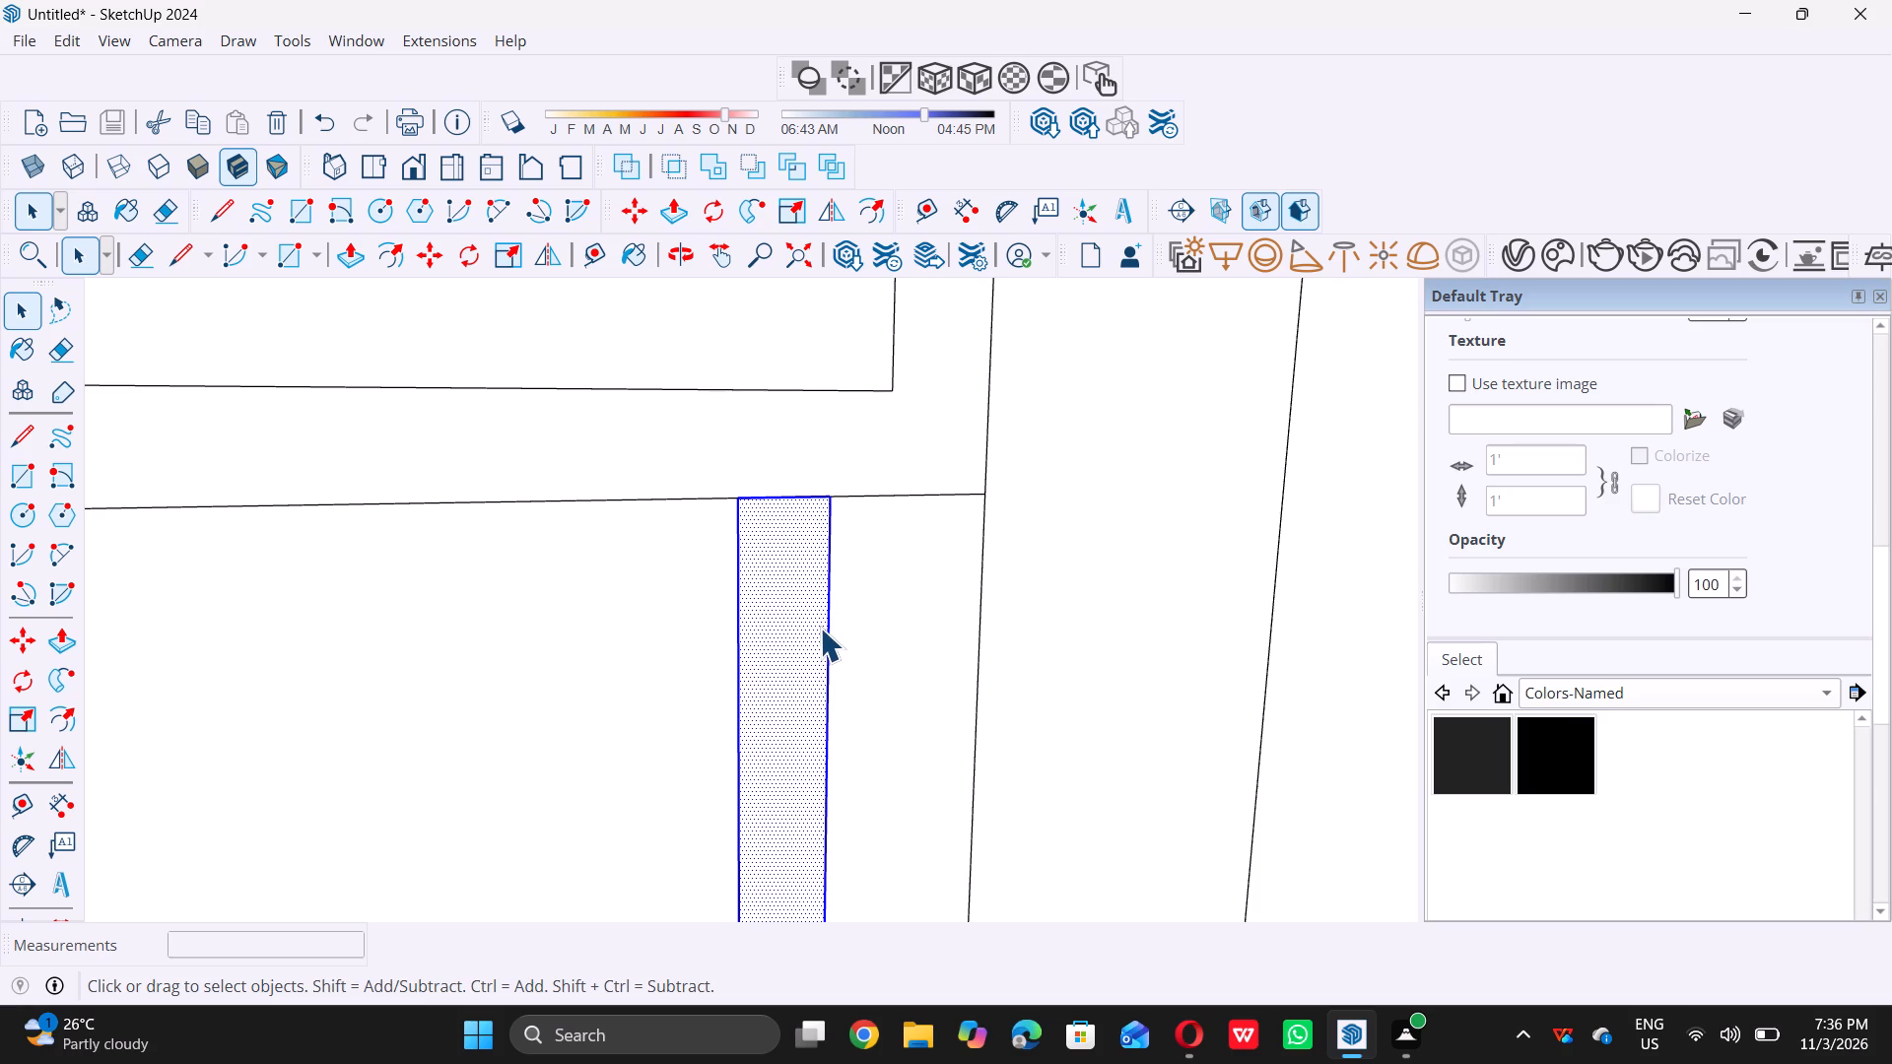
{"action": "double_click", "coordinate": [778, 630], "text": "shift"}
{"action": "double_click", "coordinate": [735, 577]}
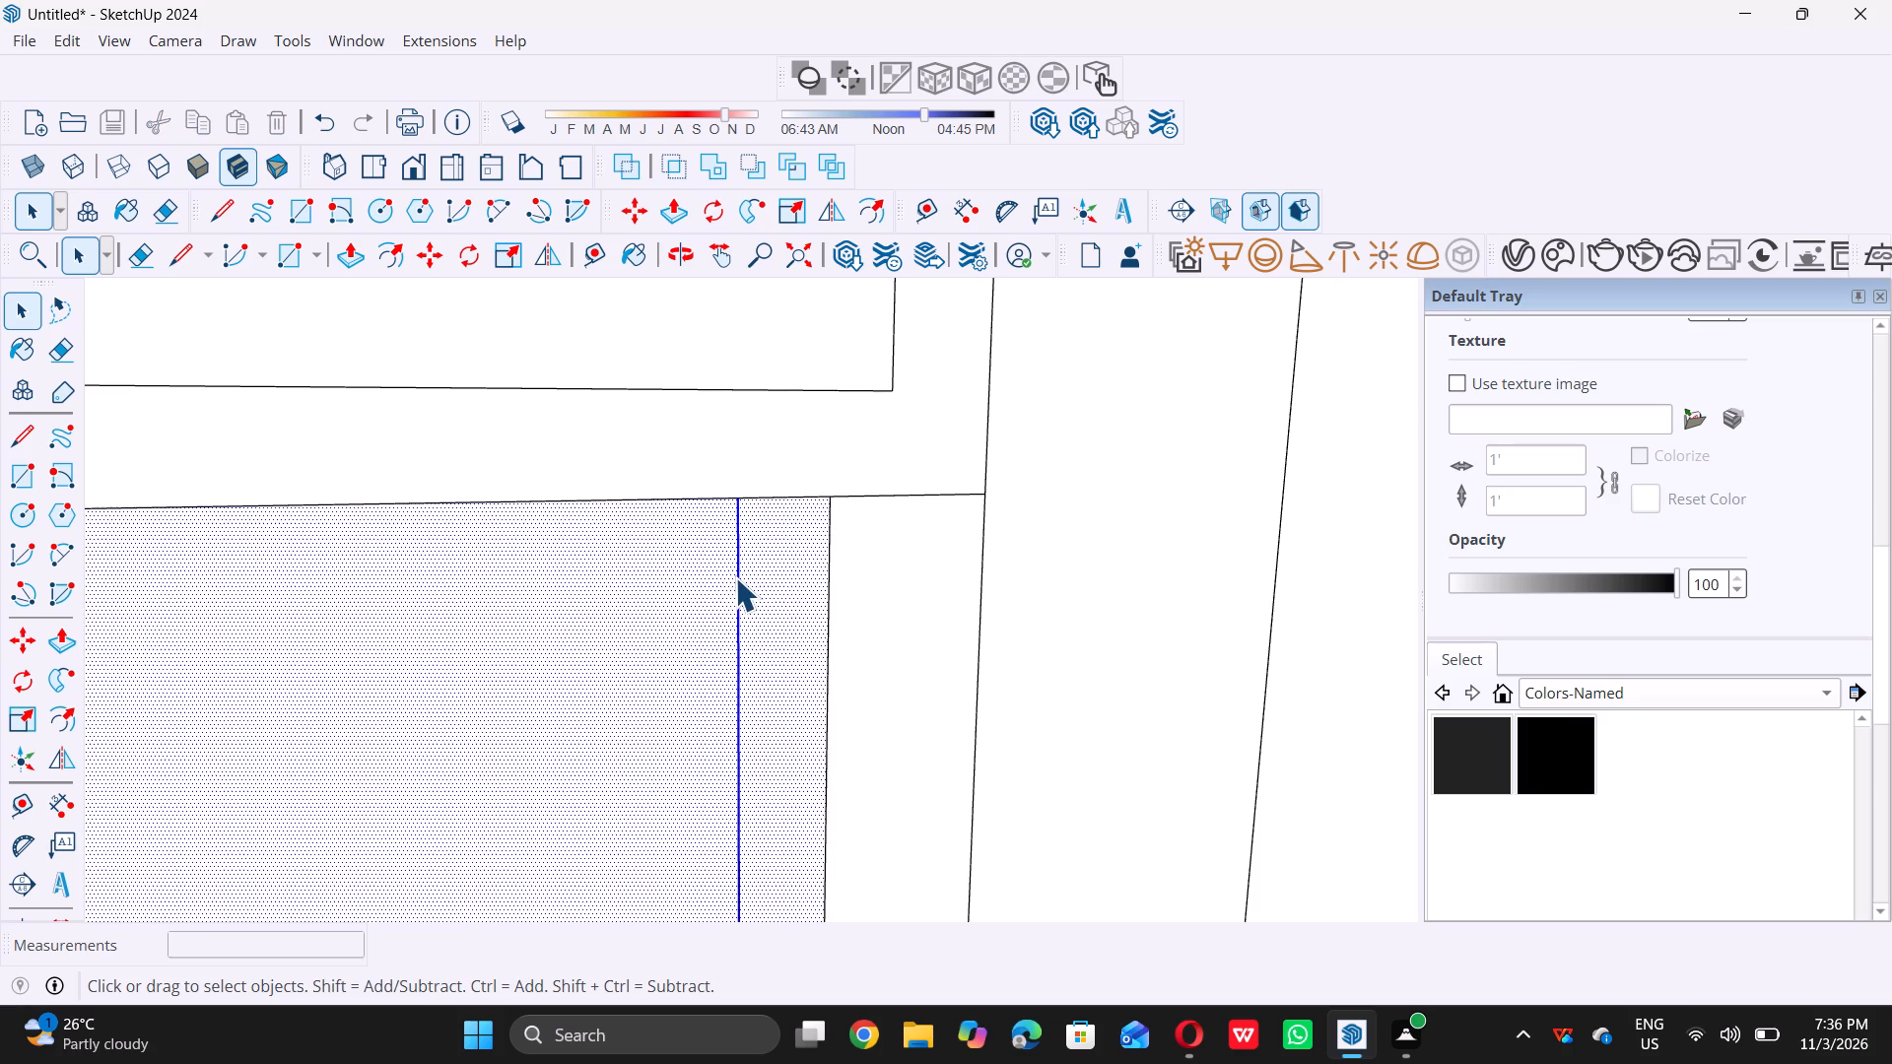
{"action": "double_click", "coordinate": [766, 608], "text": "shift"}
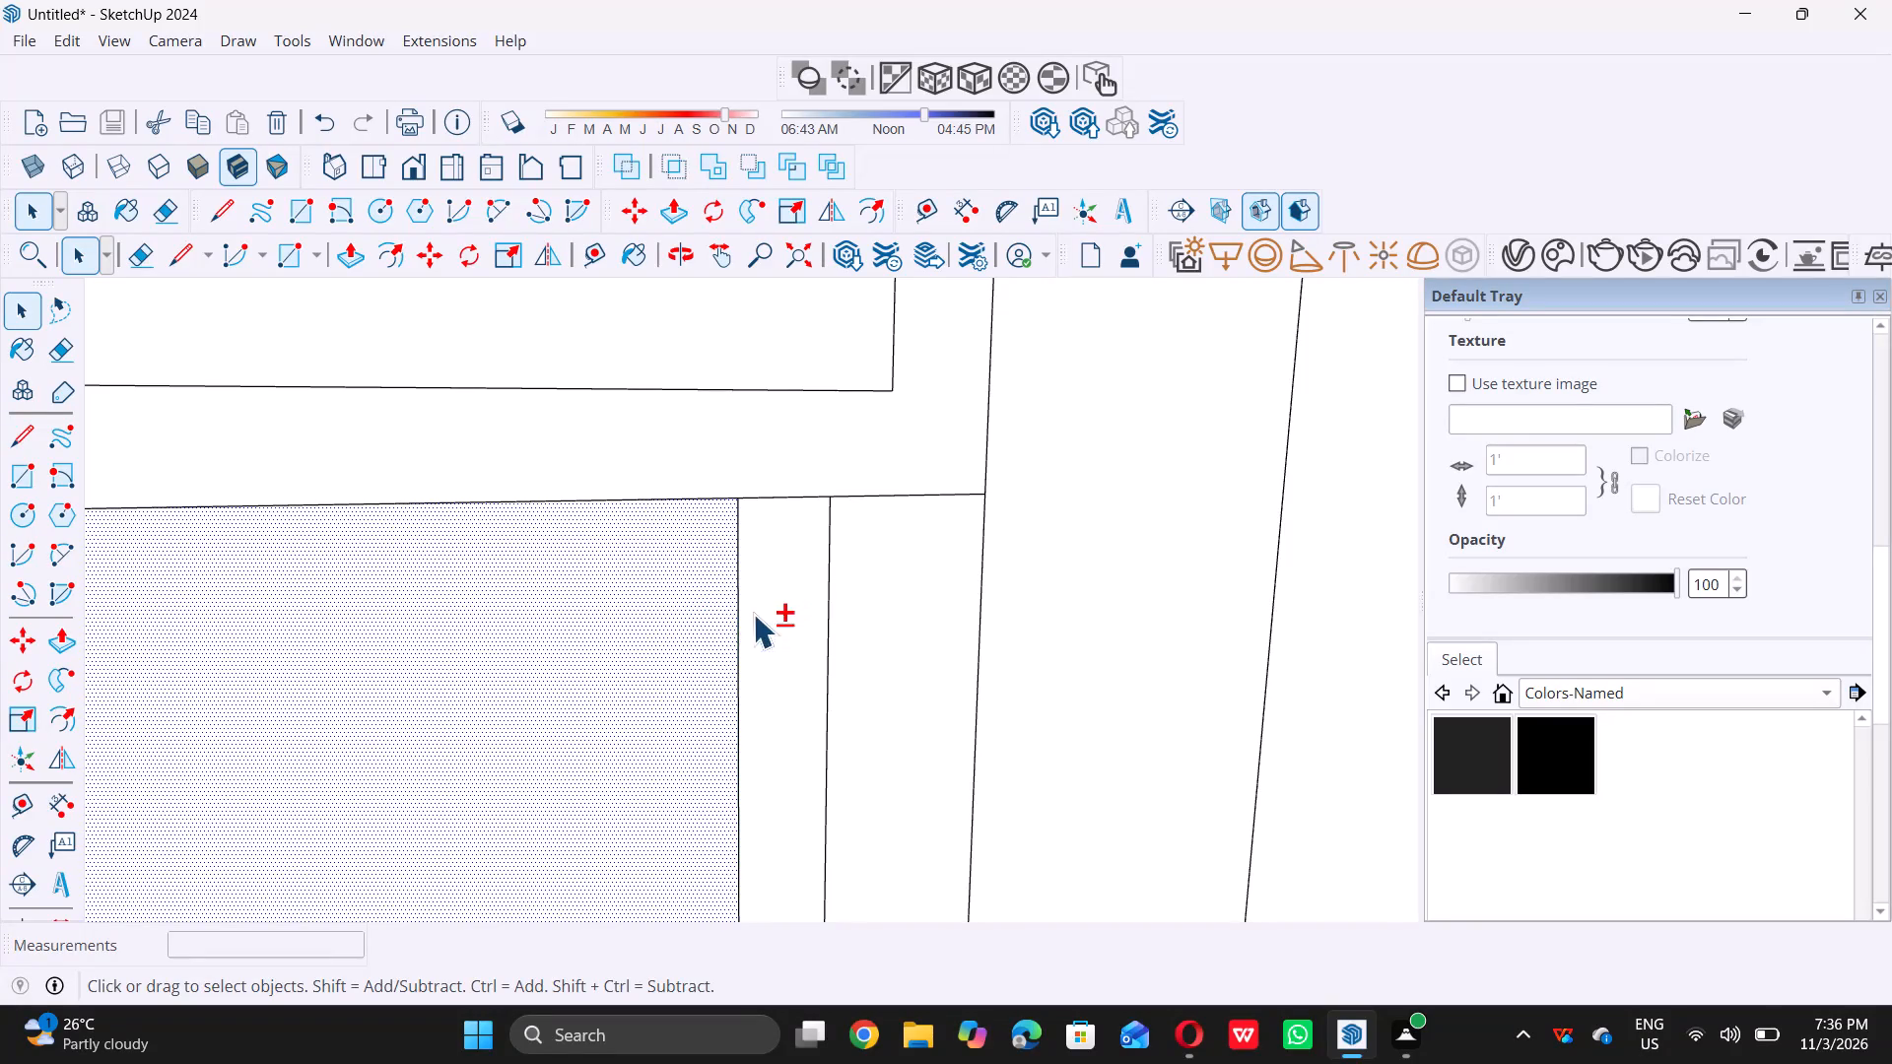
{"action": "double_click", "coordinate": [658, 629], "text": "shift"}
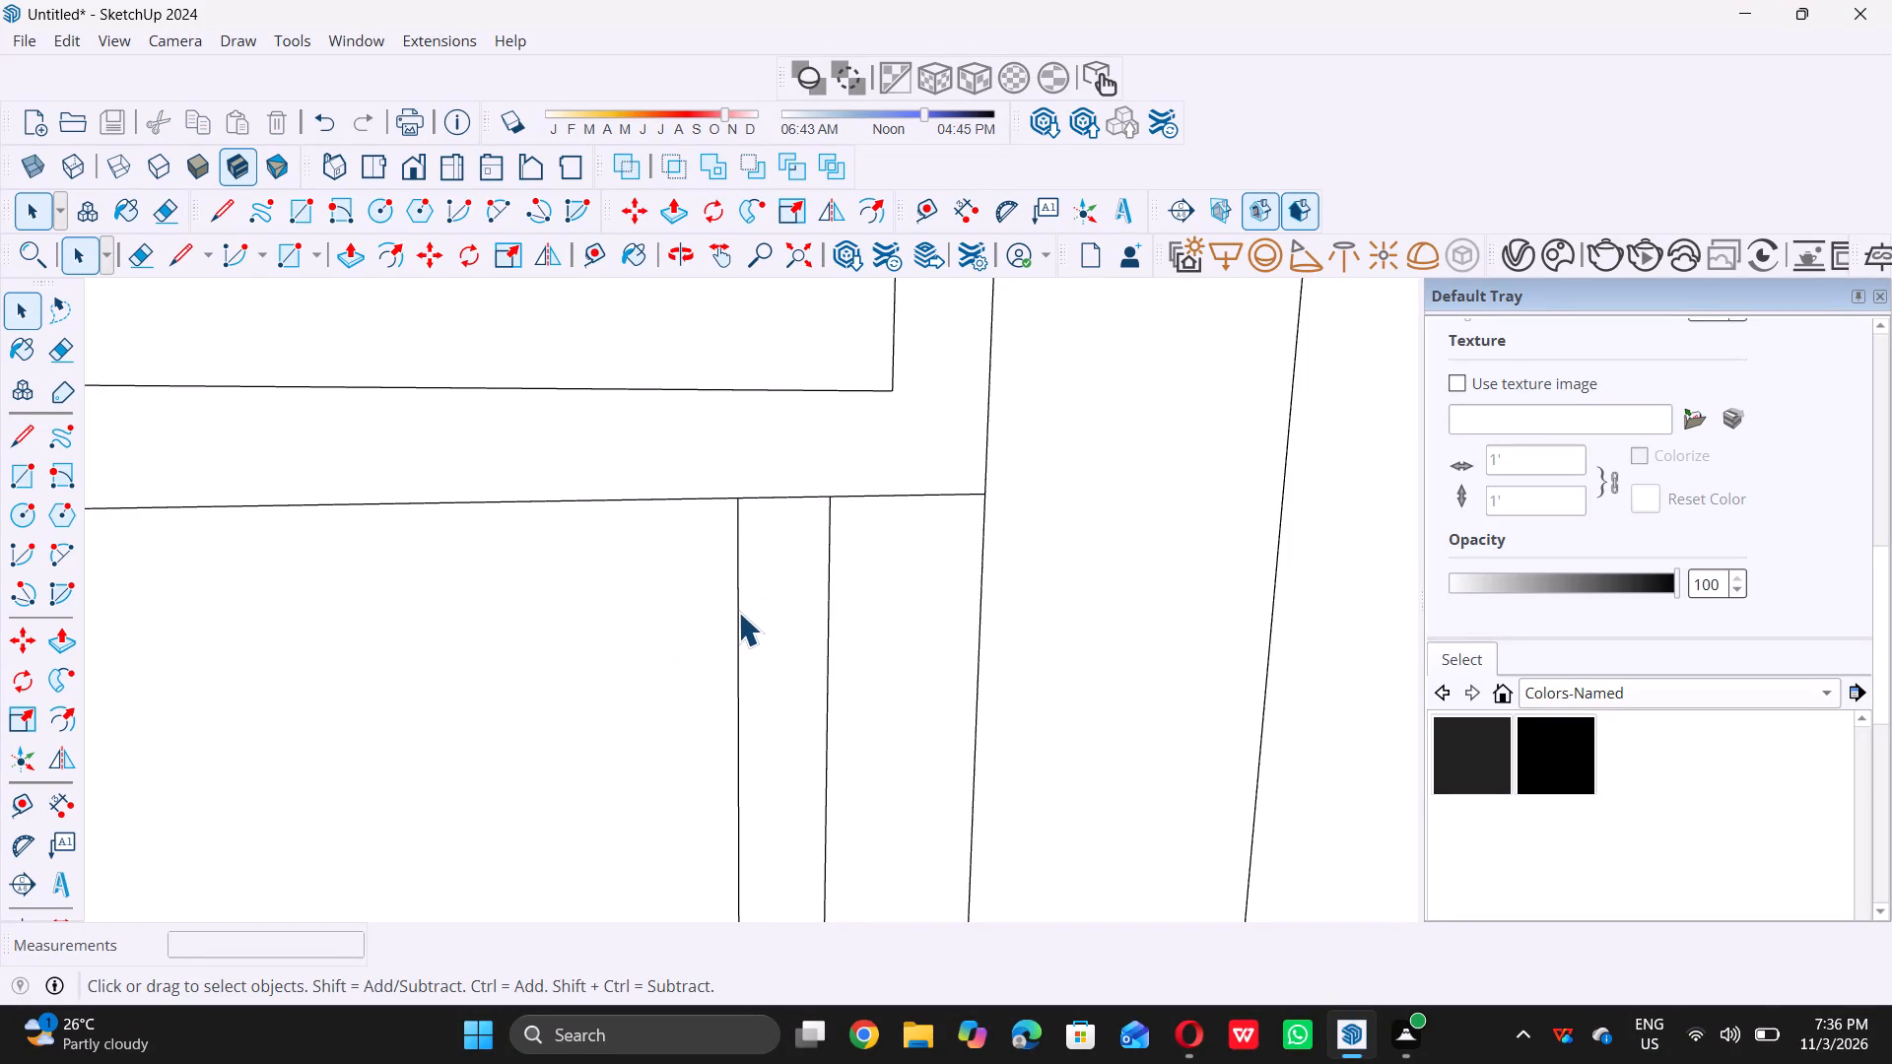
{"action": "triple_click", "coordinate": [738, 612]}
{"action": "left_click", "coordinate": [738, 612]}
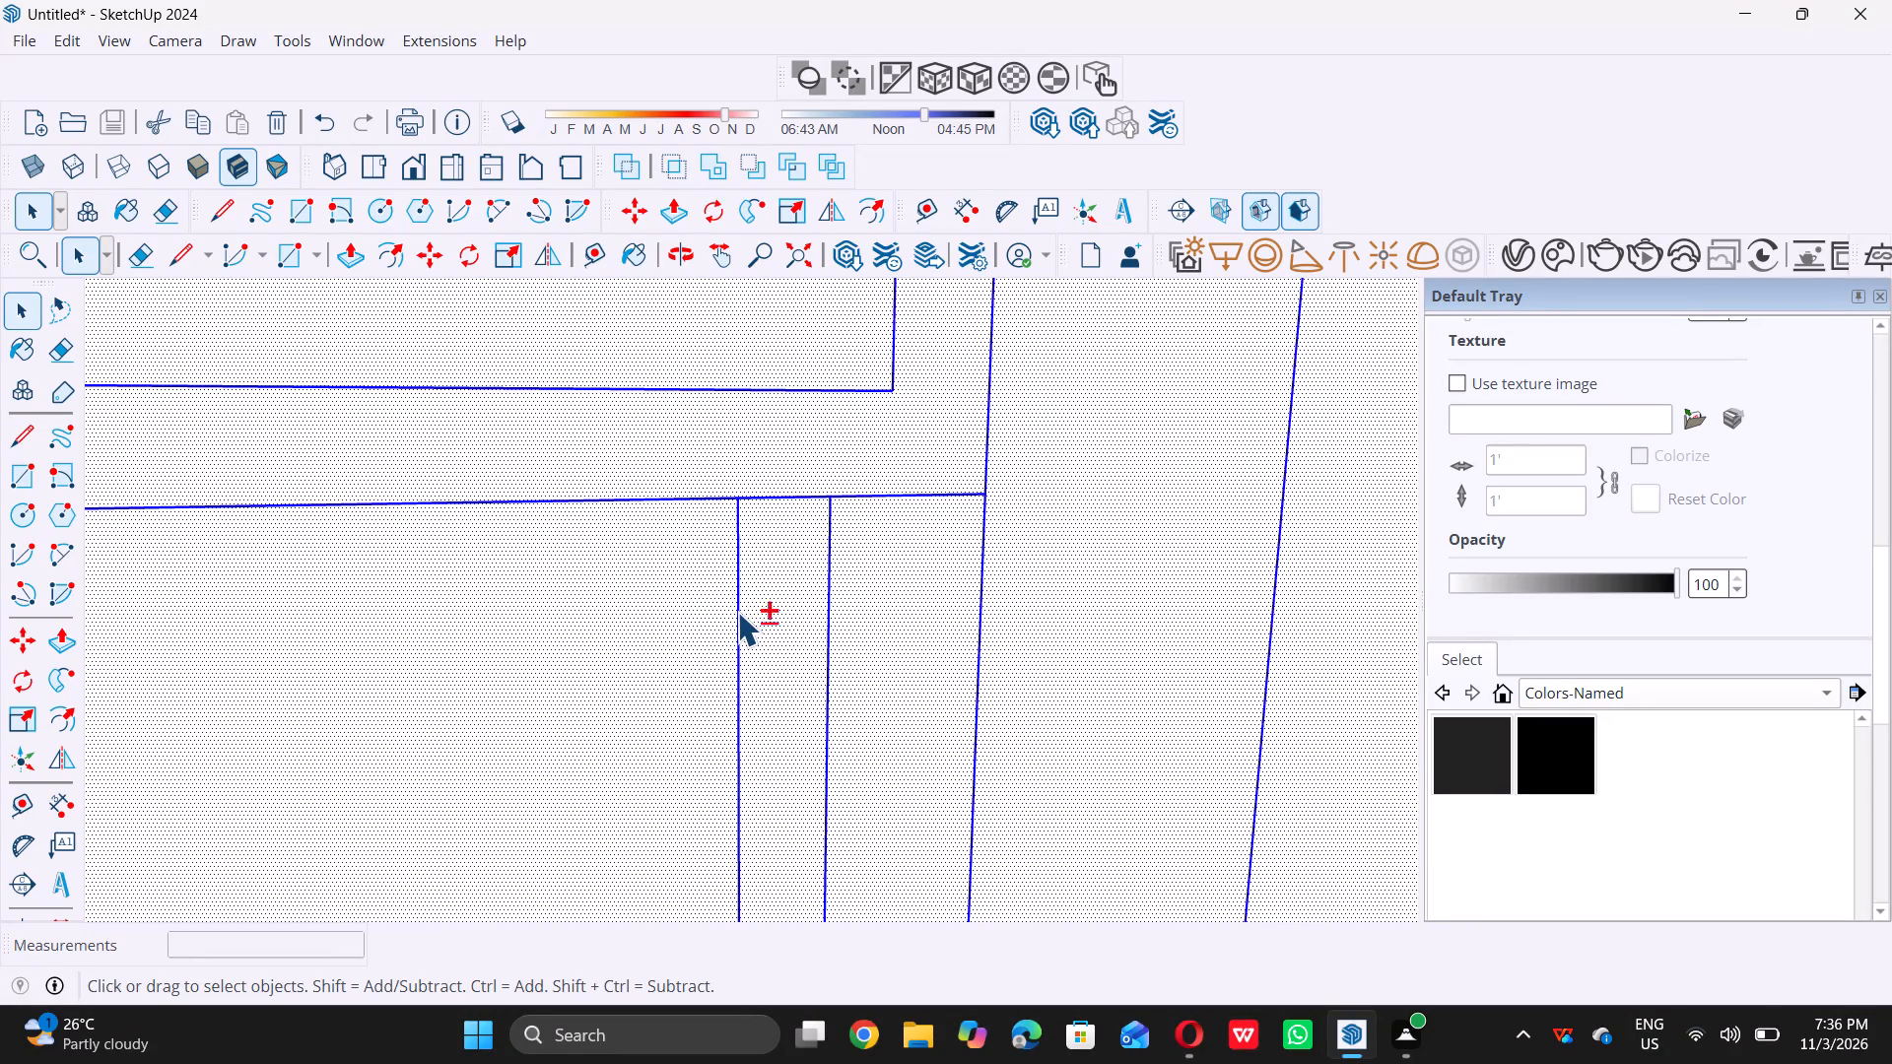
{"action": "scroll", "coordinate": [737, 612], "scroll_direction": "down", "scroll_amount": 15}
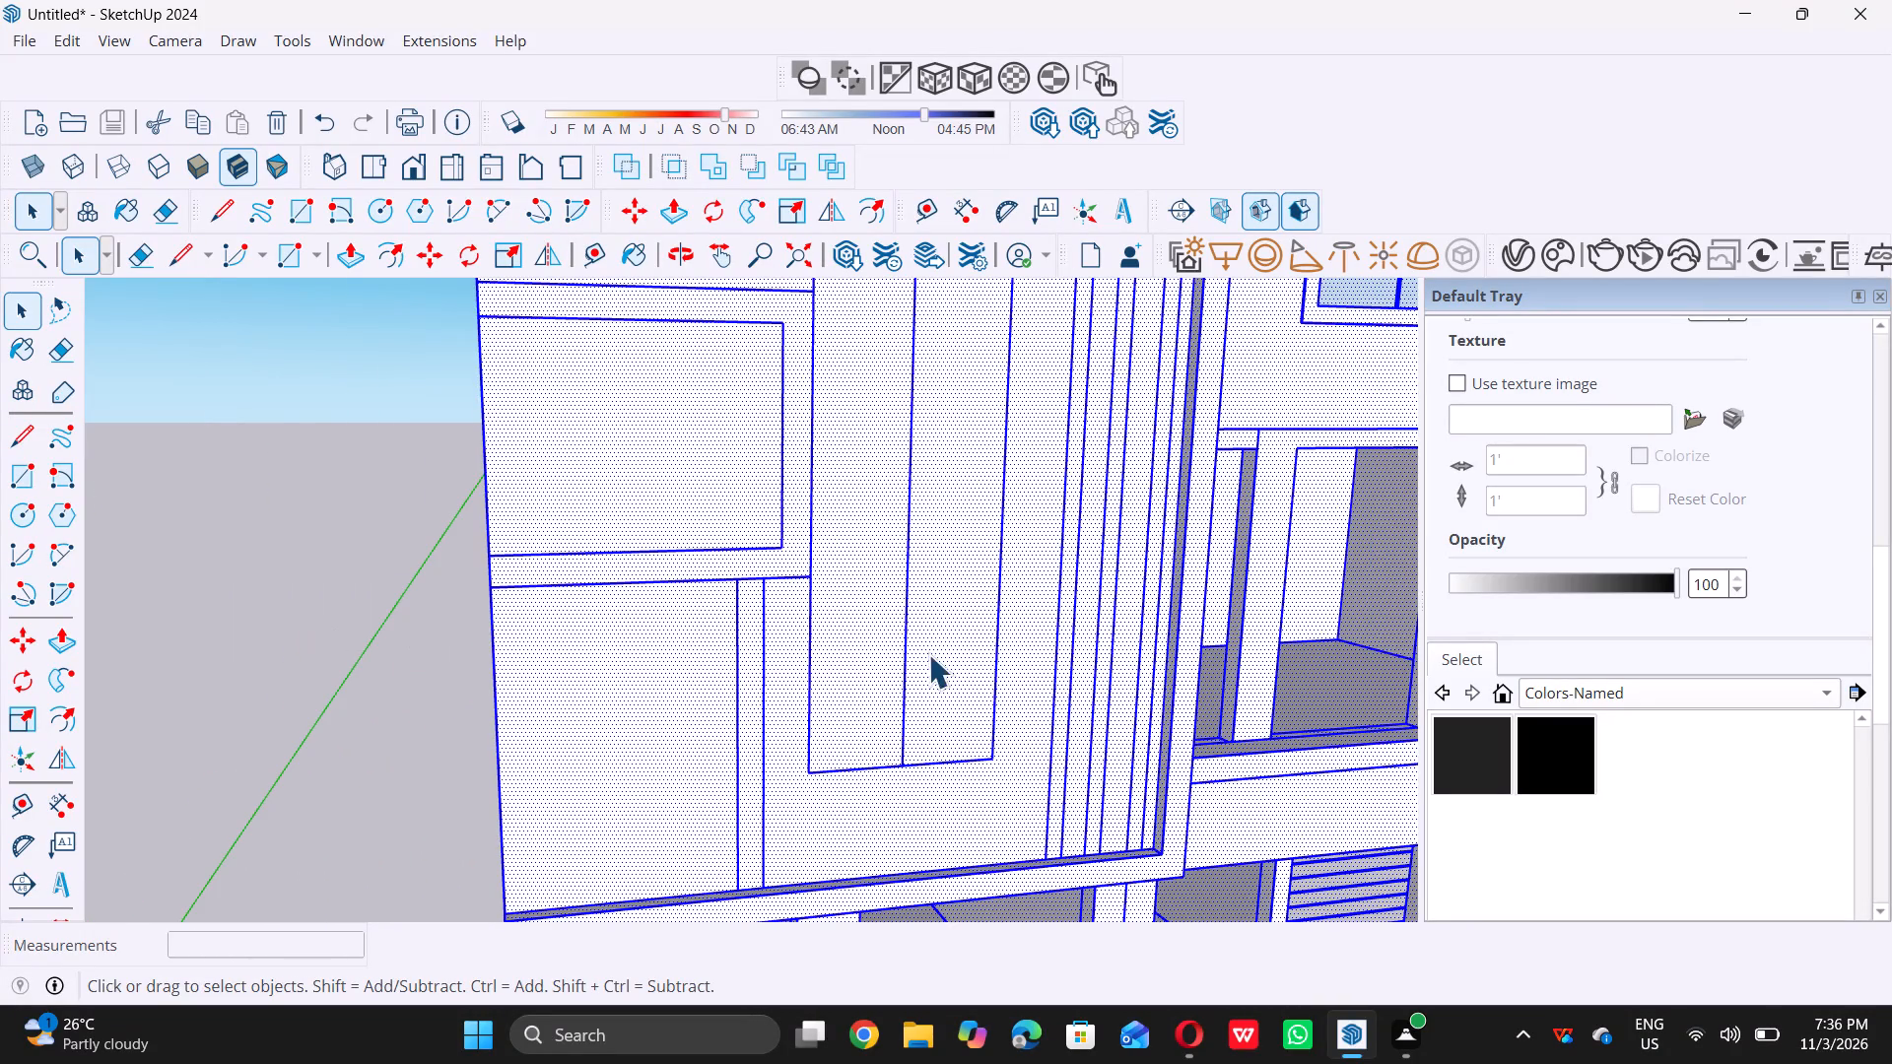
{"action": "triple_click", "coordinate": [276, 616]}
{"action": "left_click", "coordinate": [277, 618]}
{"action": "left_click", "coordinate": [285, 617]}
Move the left long edge of the new vertical strip about 1 15/16" inward to make the strip thinner.
{"action": "scroll", "coordinate": [734, 642], "scroll_direction": "up", "scroll_amount": 8}
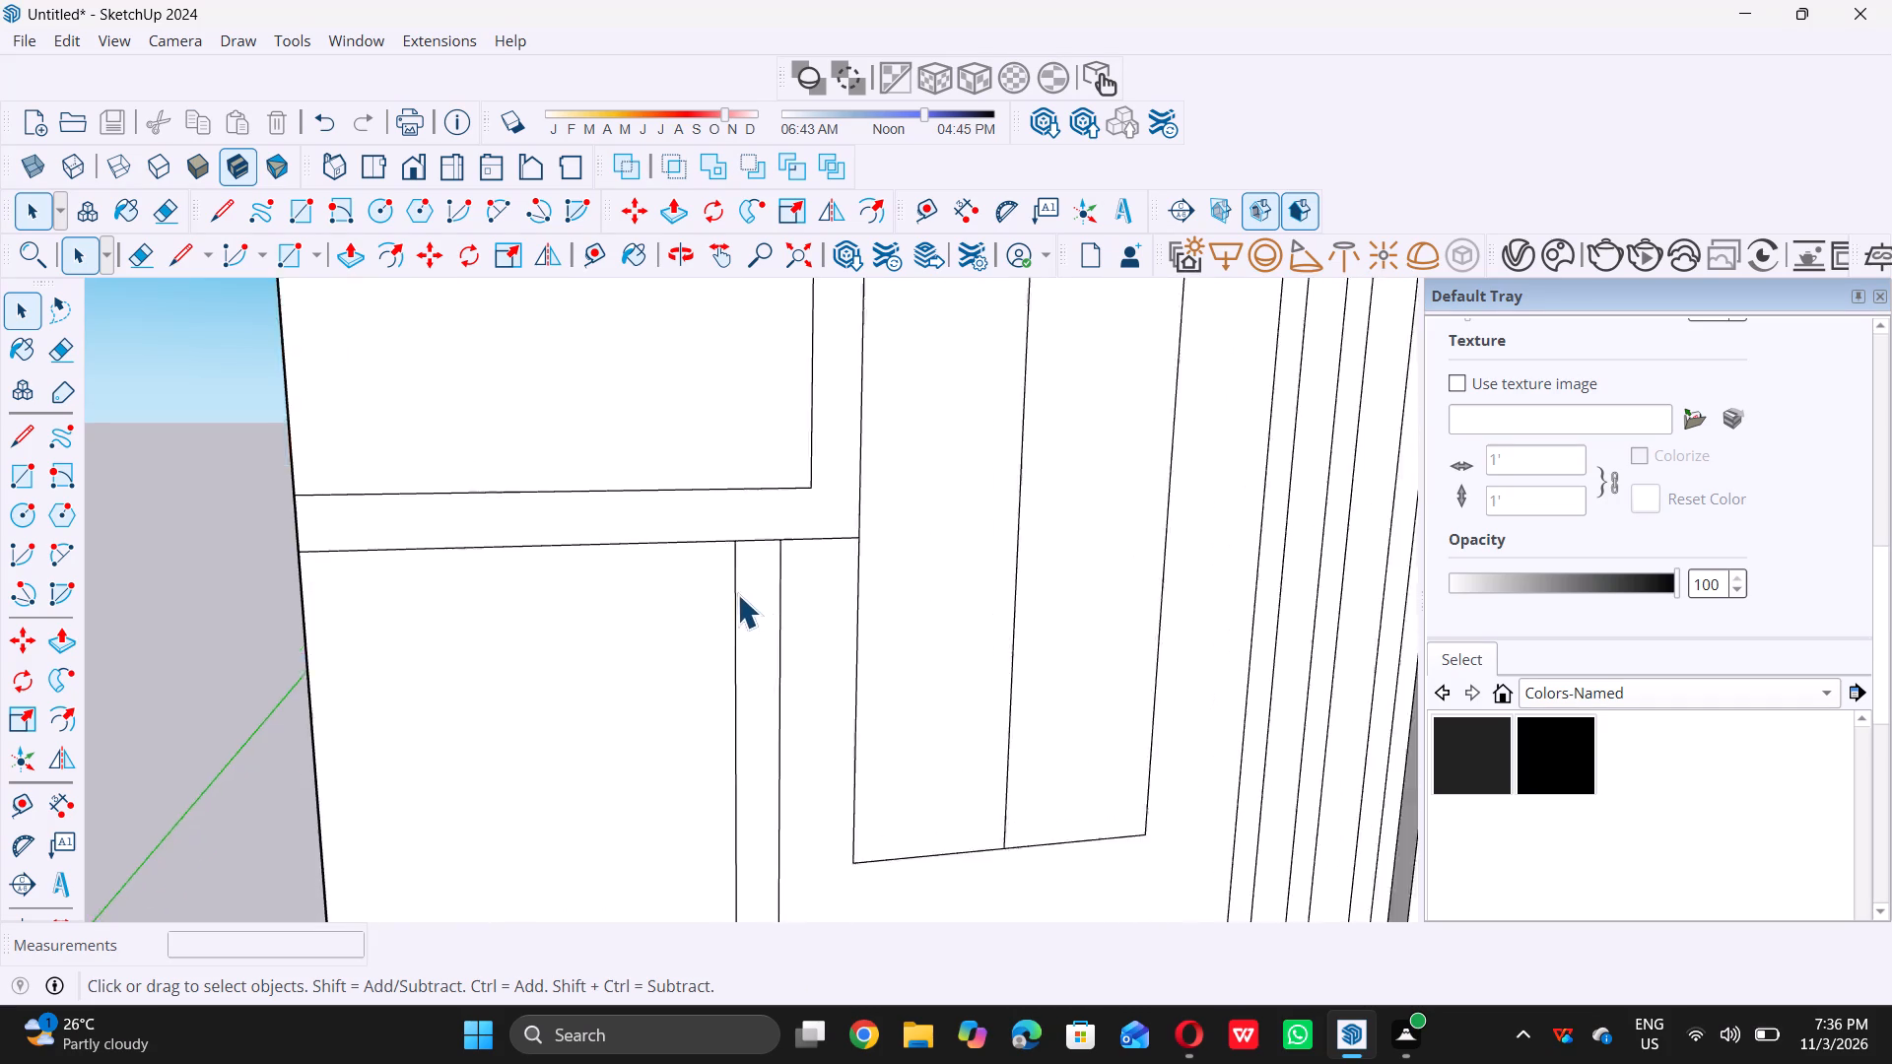
{"action": "scroll", "coordinate": [737, 594], "scroll_direction": "up", "scroll_amount": 1}
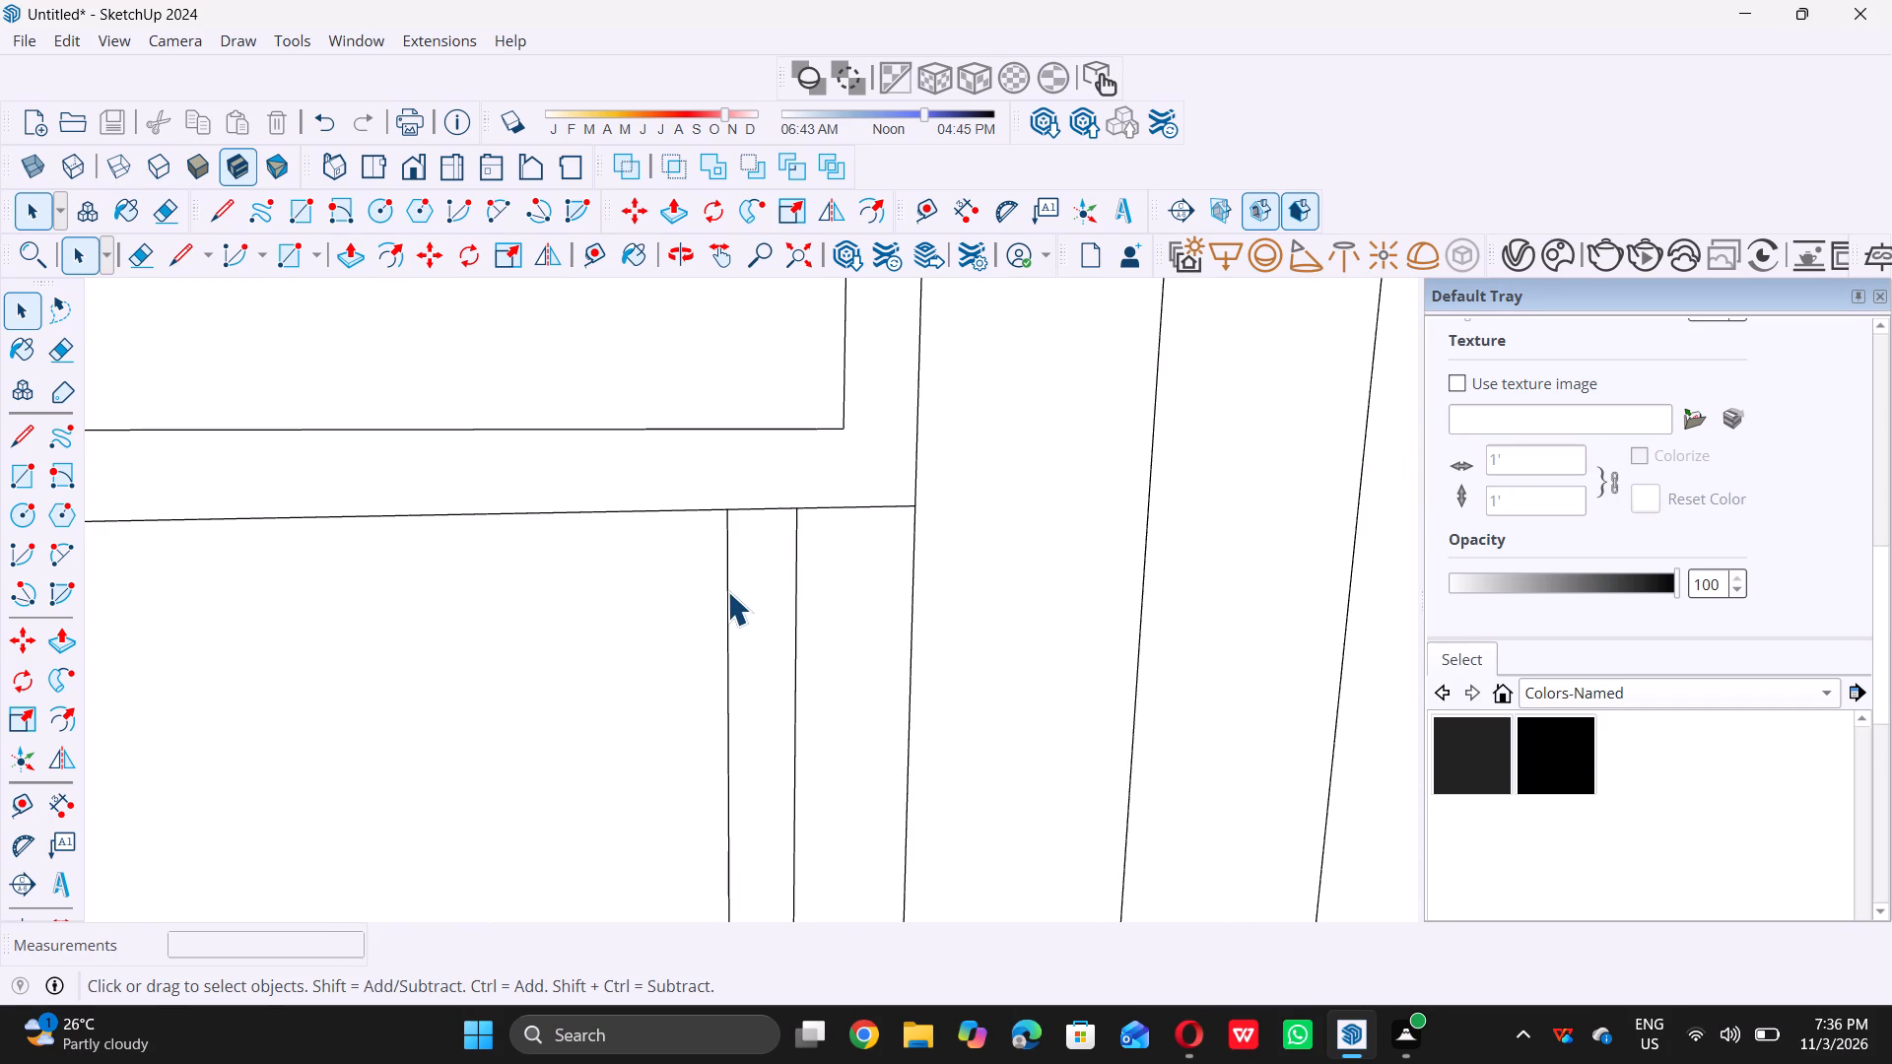
{"action": "left_click", "coordinate": [727, 591]}
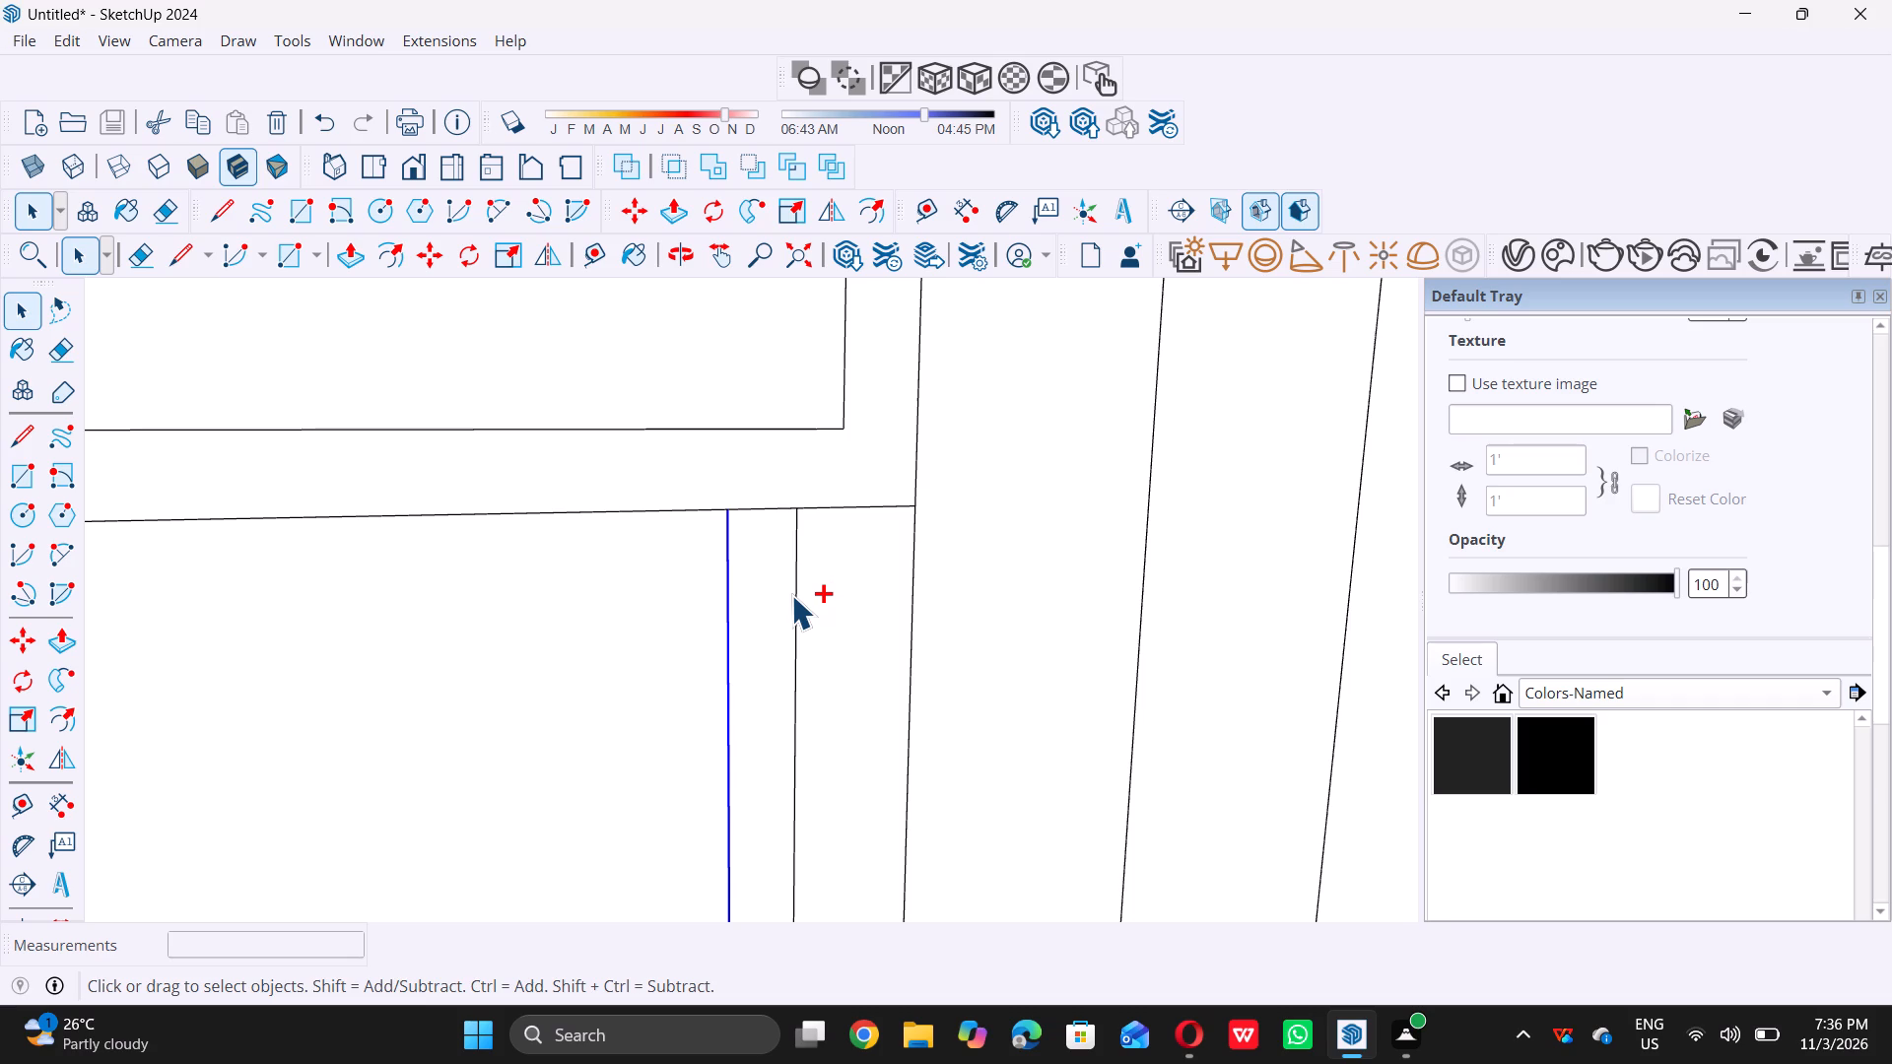
{"action": "left_click", "coordinate": [791, 595], "text": "ctrl"}
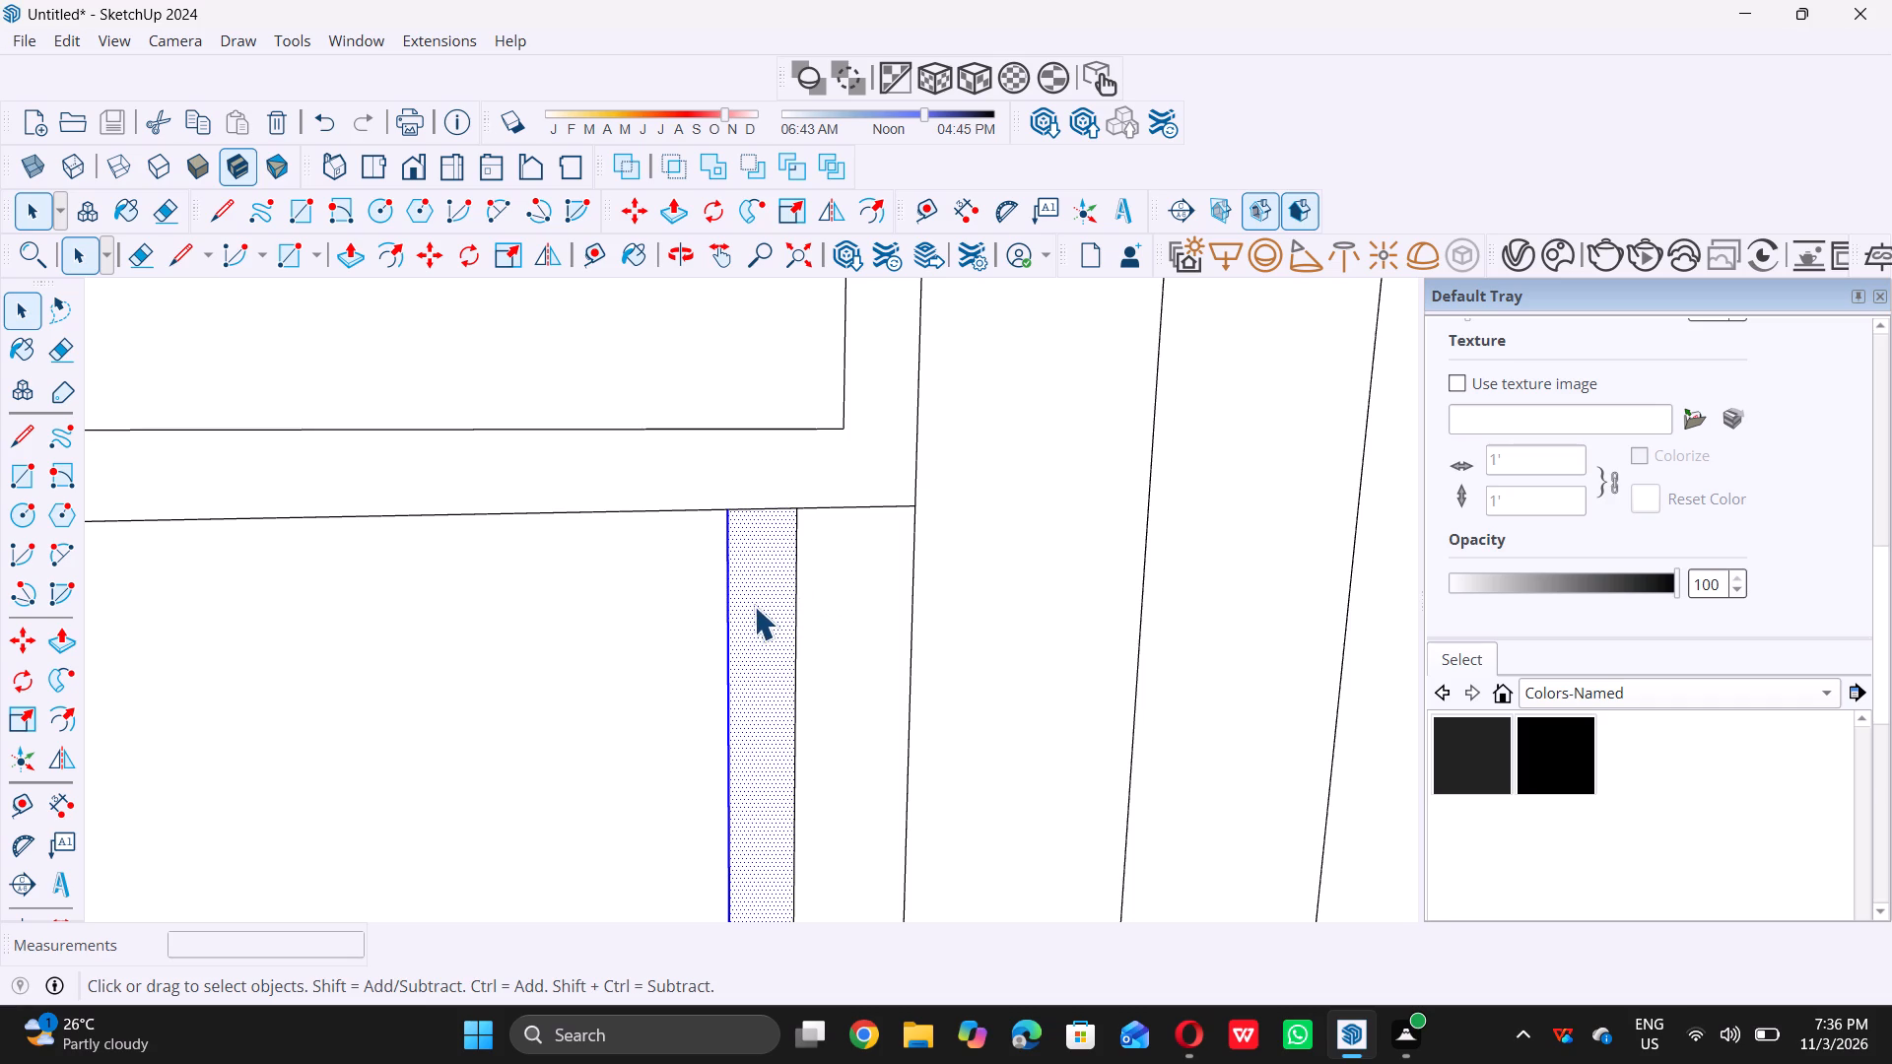
{"action": "scroll", "coordinate": [745, 627], "scroll_direction": "down", "scroll_amount": 5}
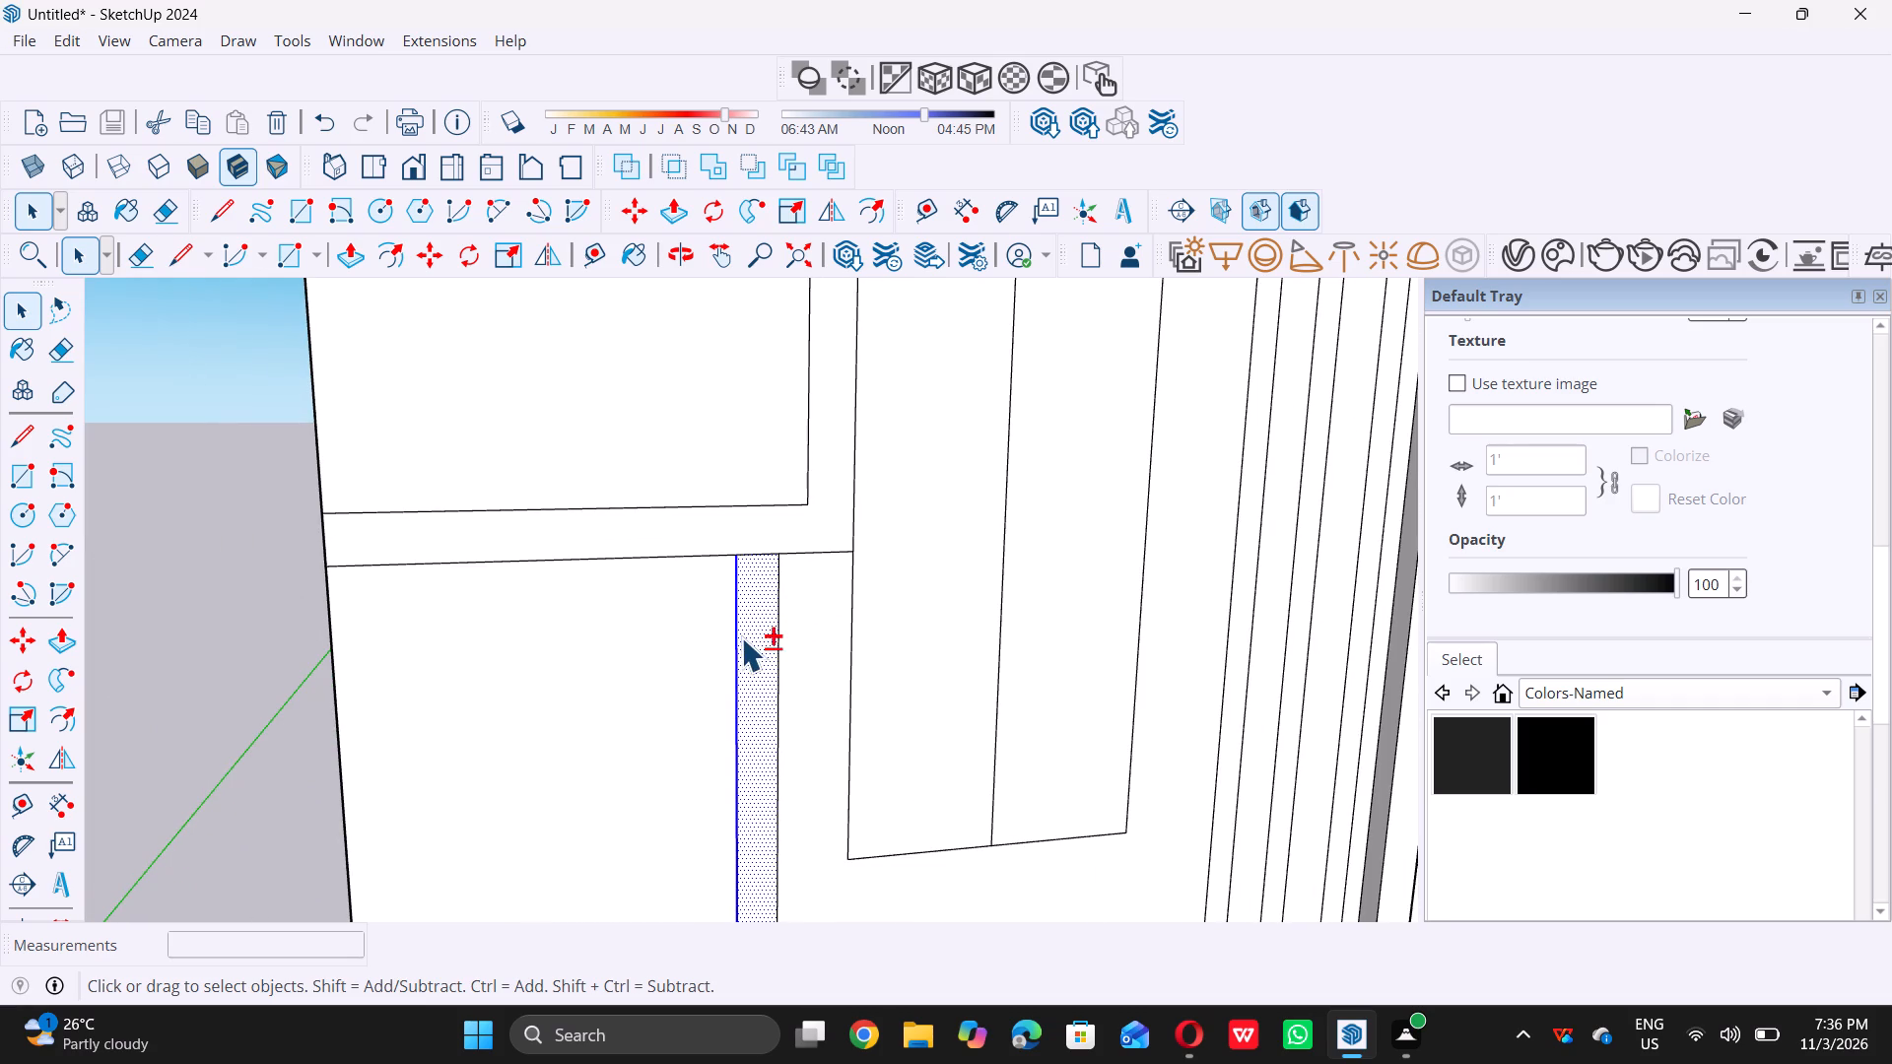
{"action": "left_click", "coordinate": [749, 635], "text": "shift"}
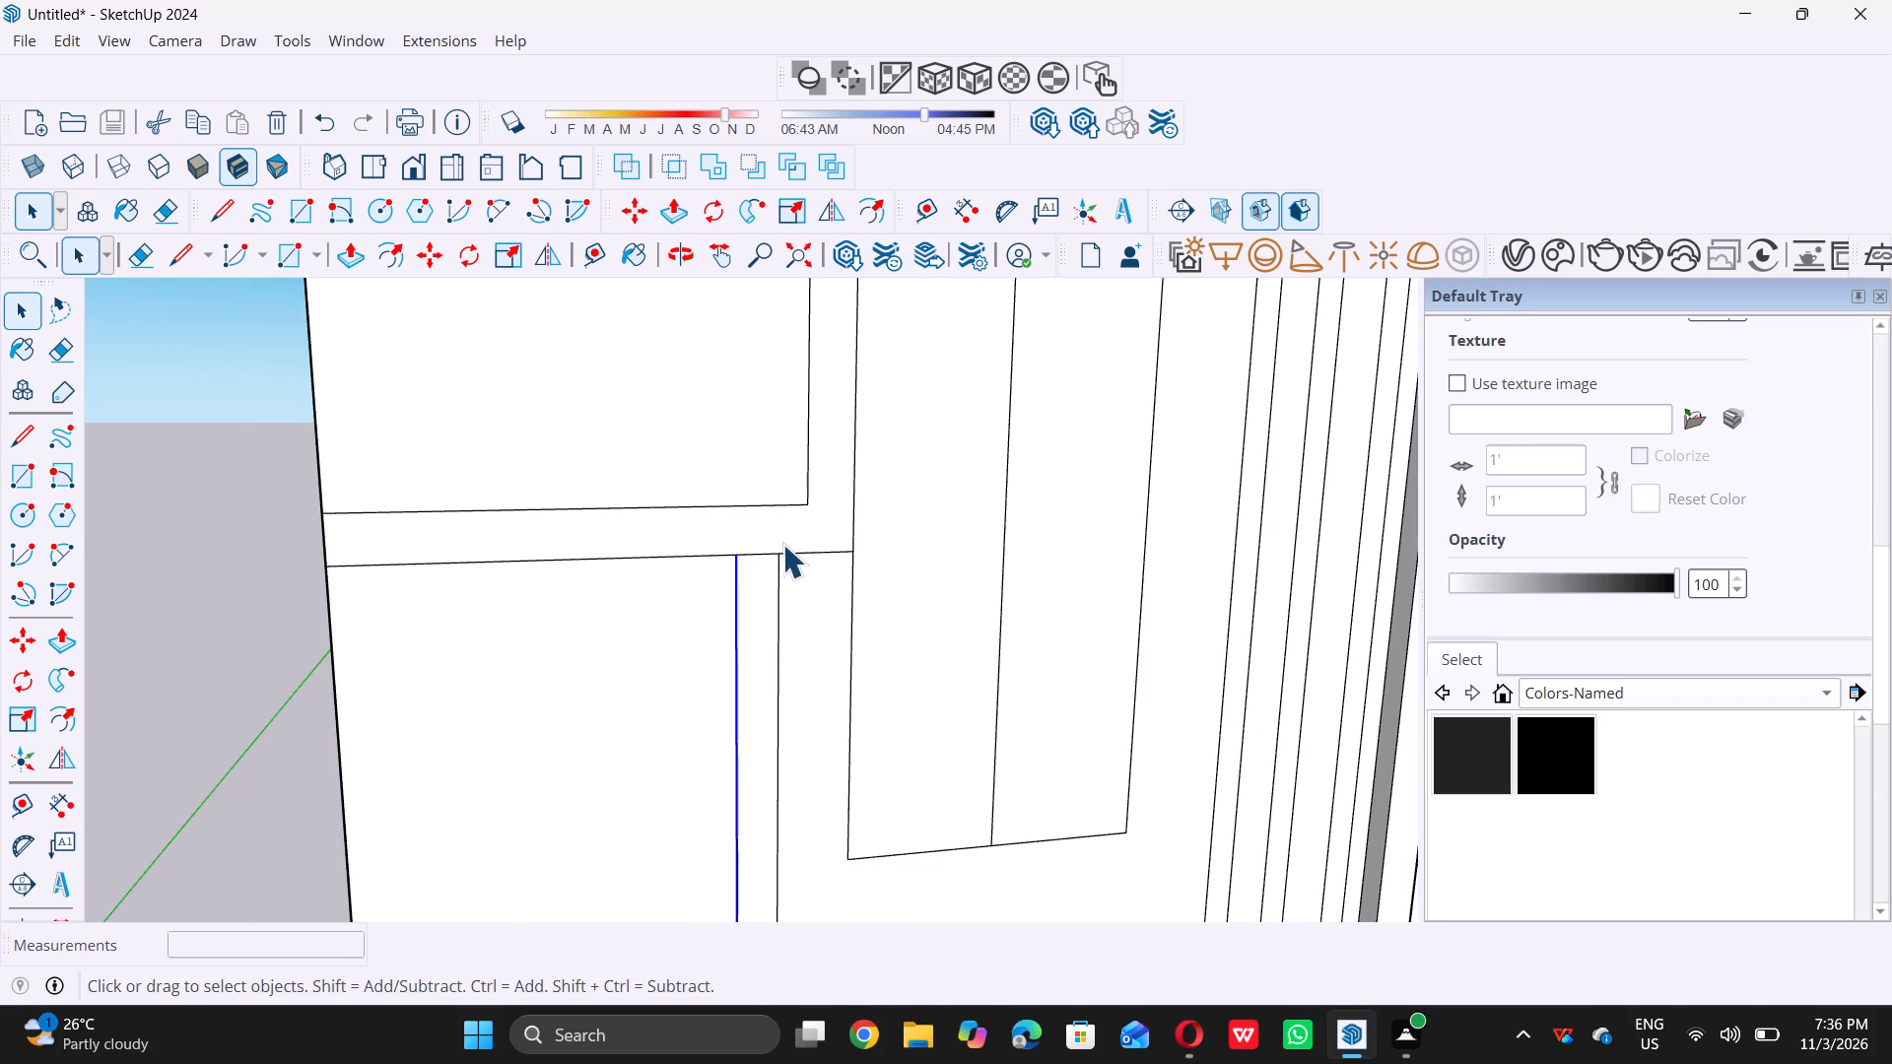
{"action": "key", "text": "m"}
{"action": "scroll", "coordinate": [739, 565], "scroll_direction": "up", "scroll_amount": 4}
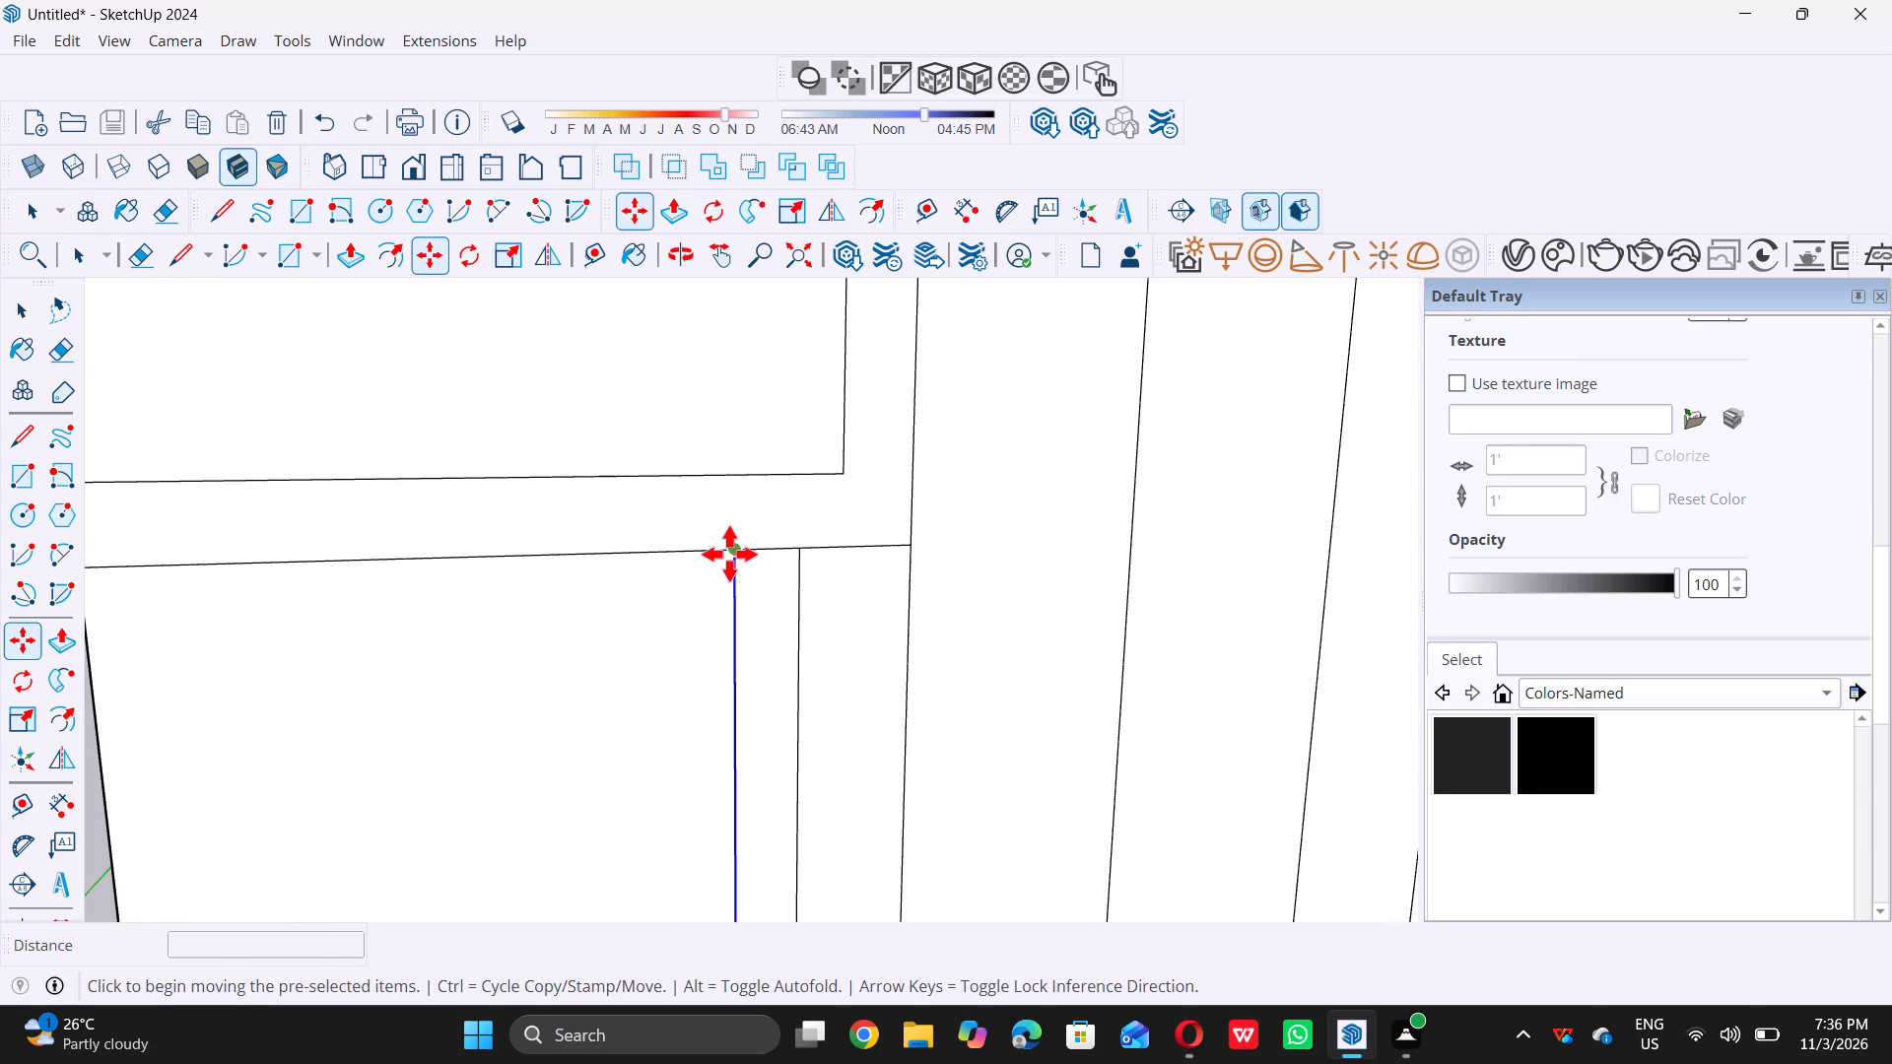
{"action": "left_click", "coordinate": [730, 553]}
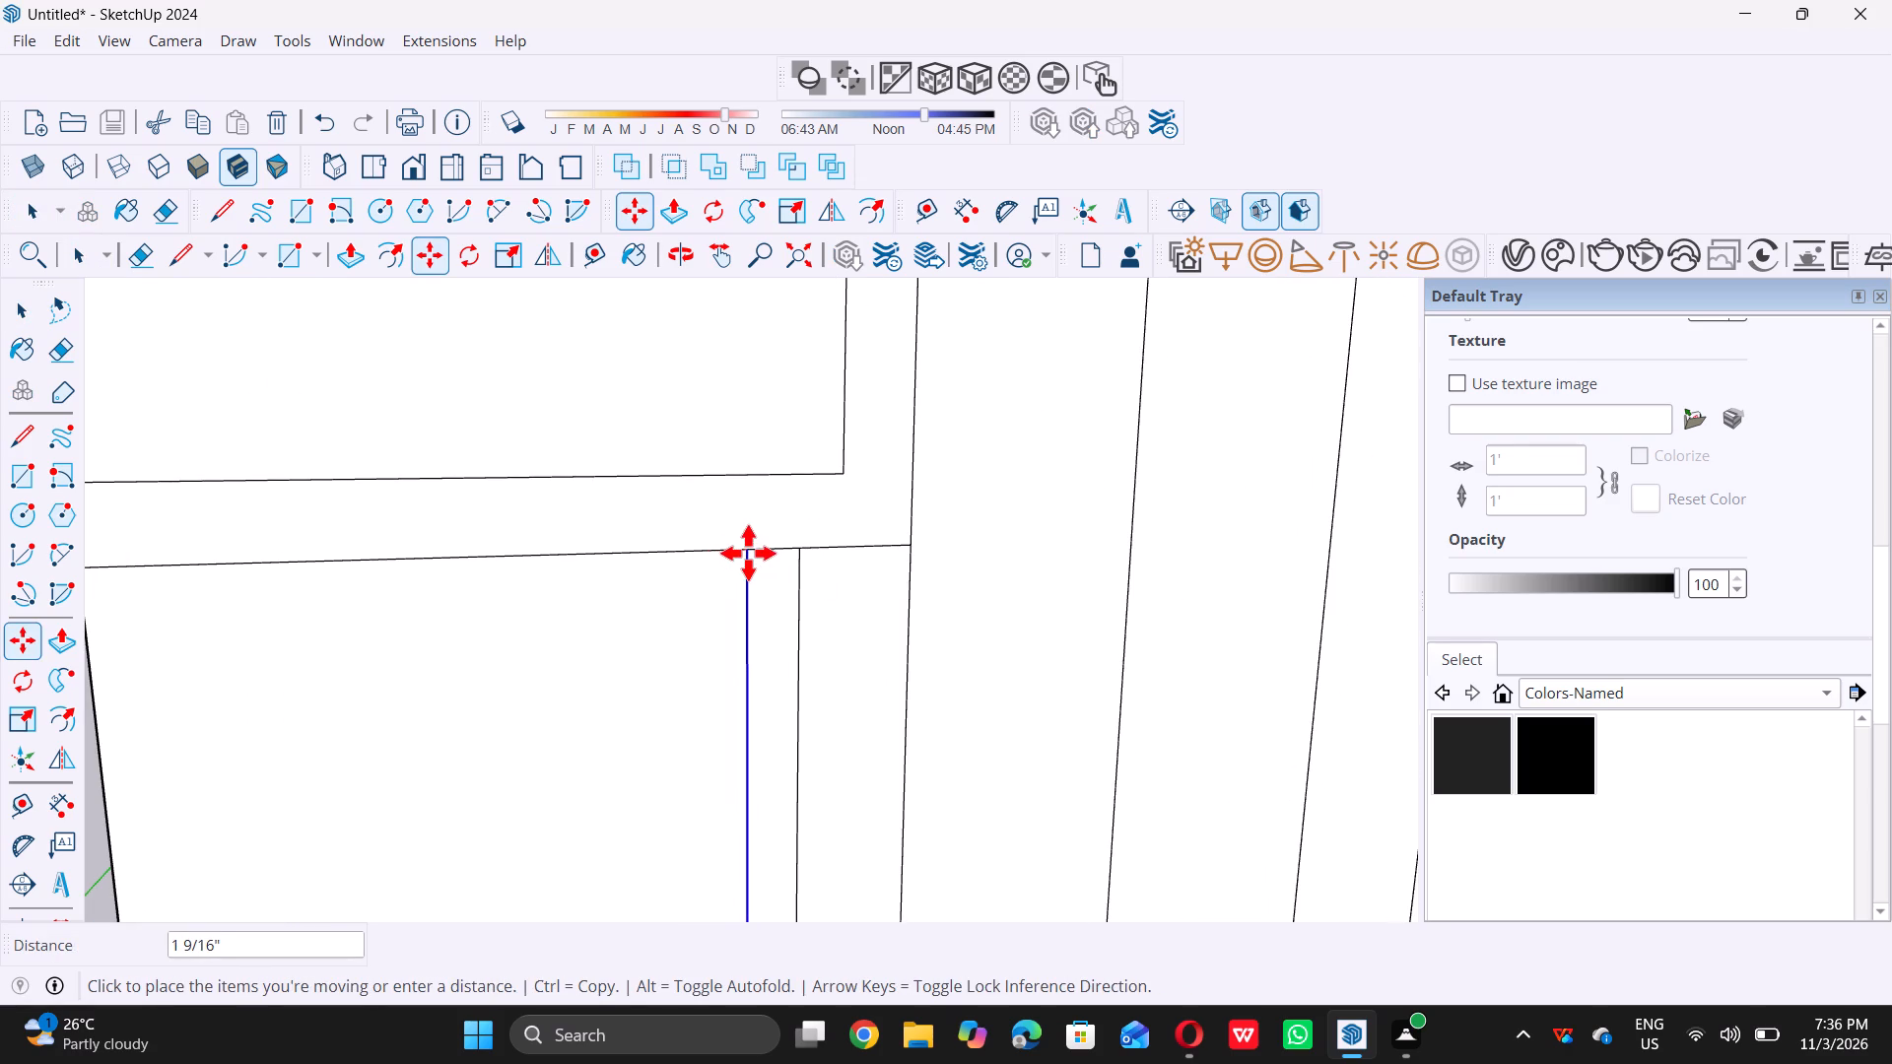
{"action": "triple_click", "coordinate": [750, 553]}
{"action": "left_click", "coordinate": [750, 553]}
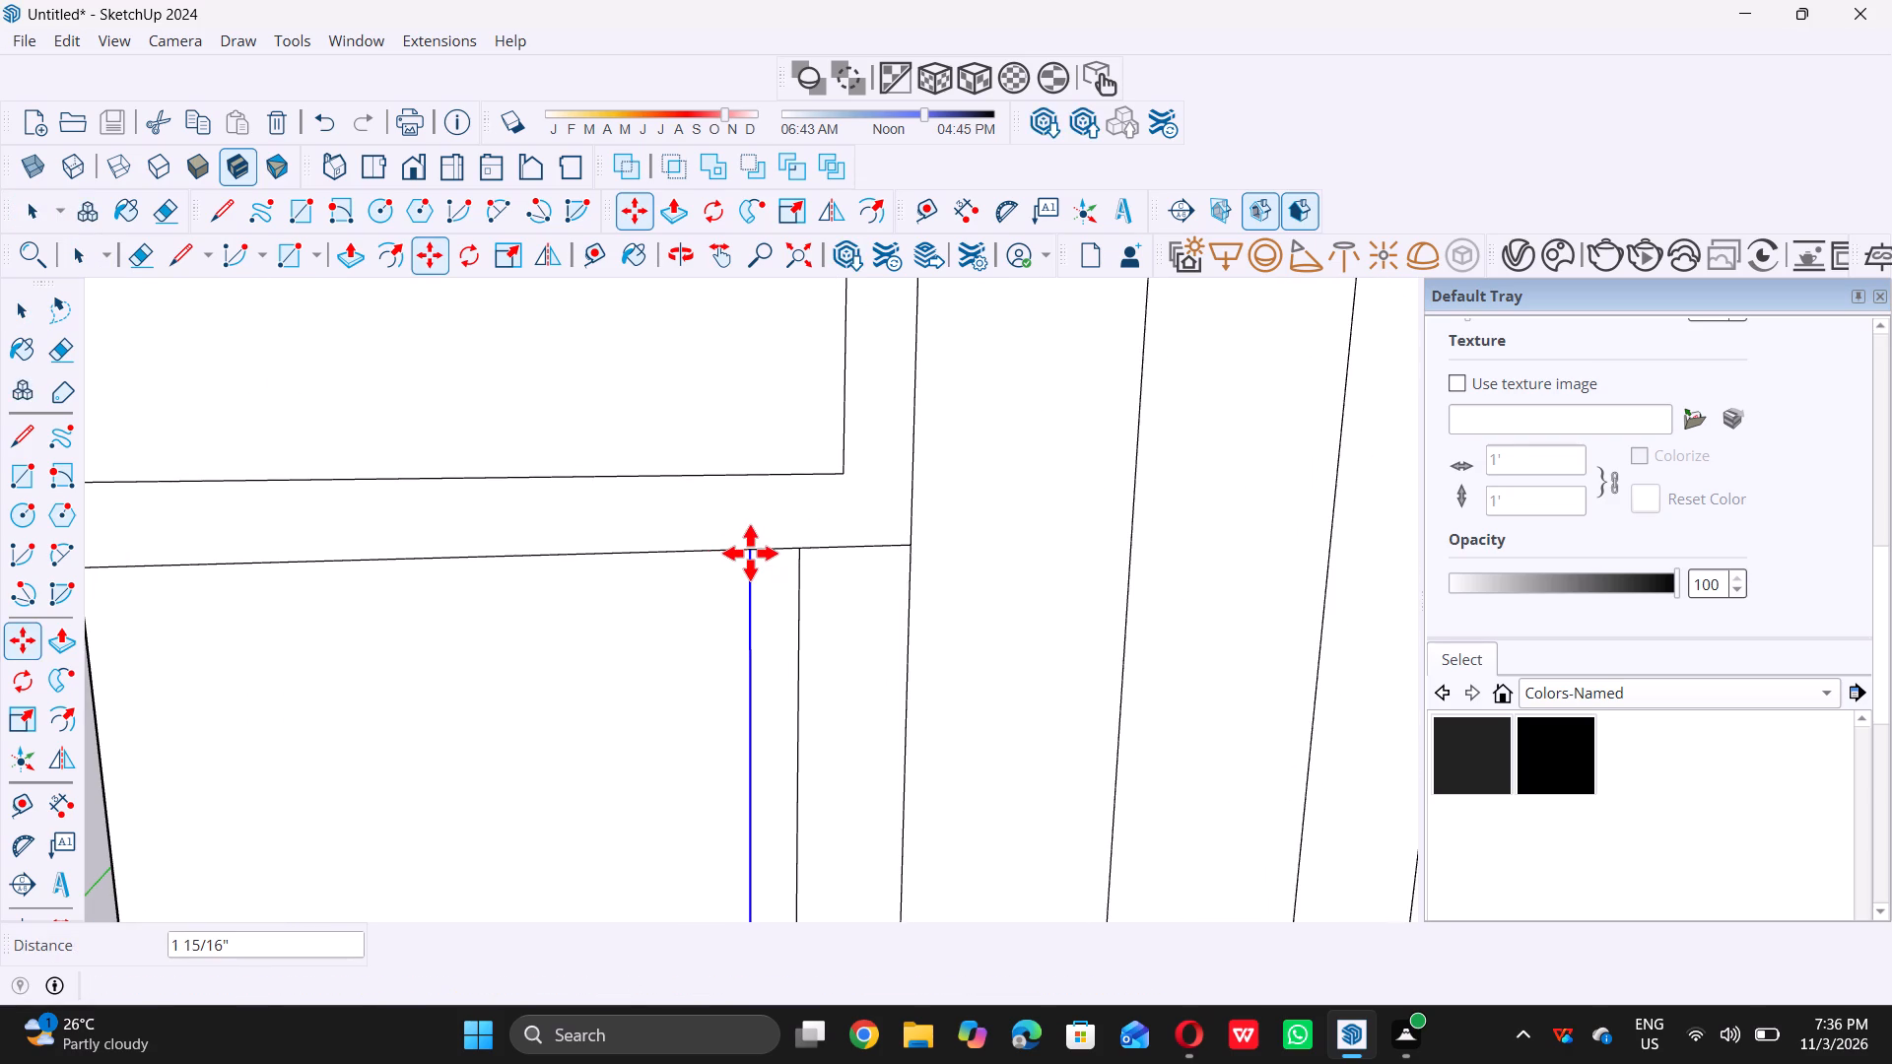
{"action": "key", "text": "space"}
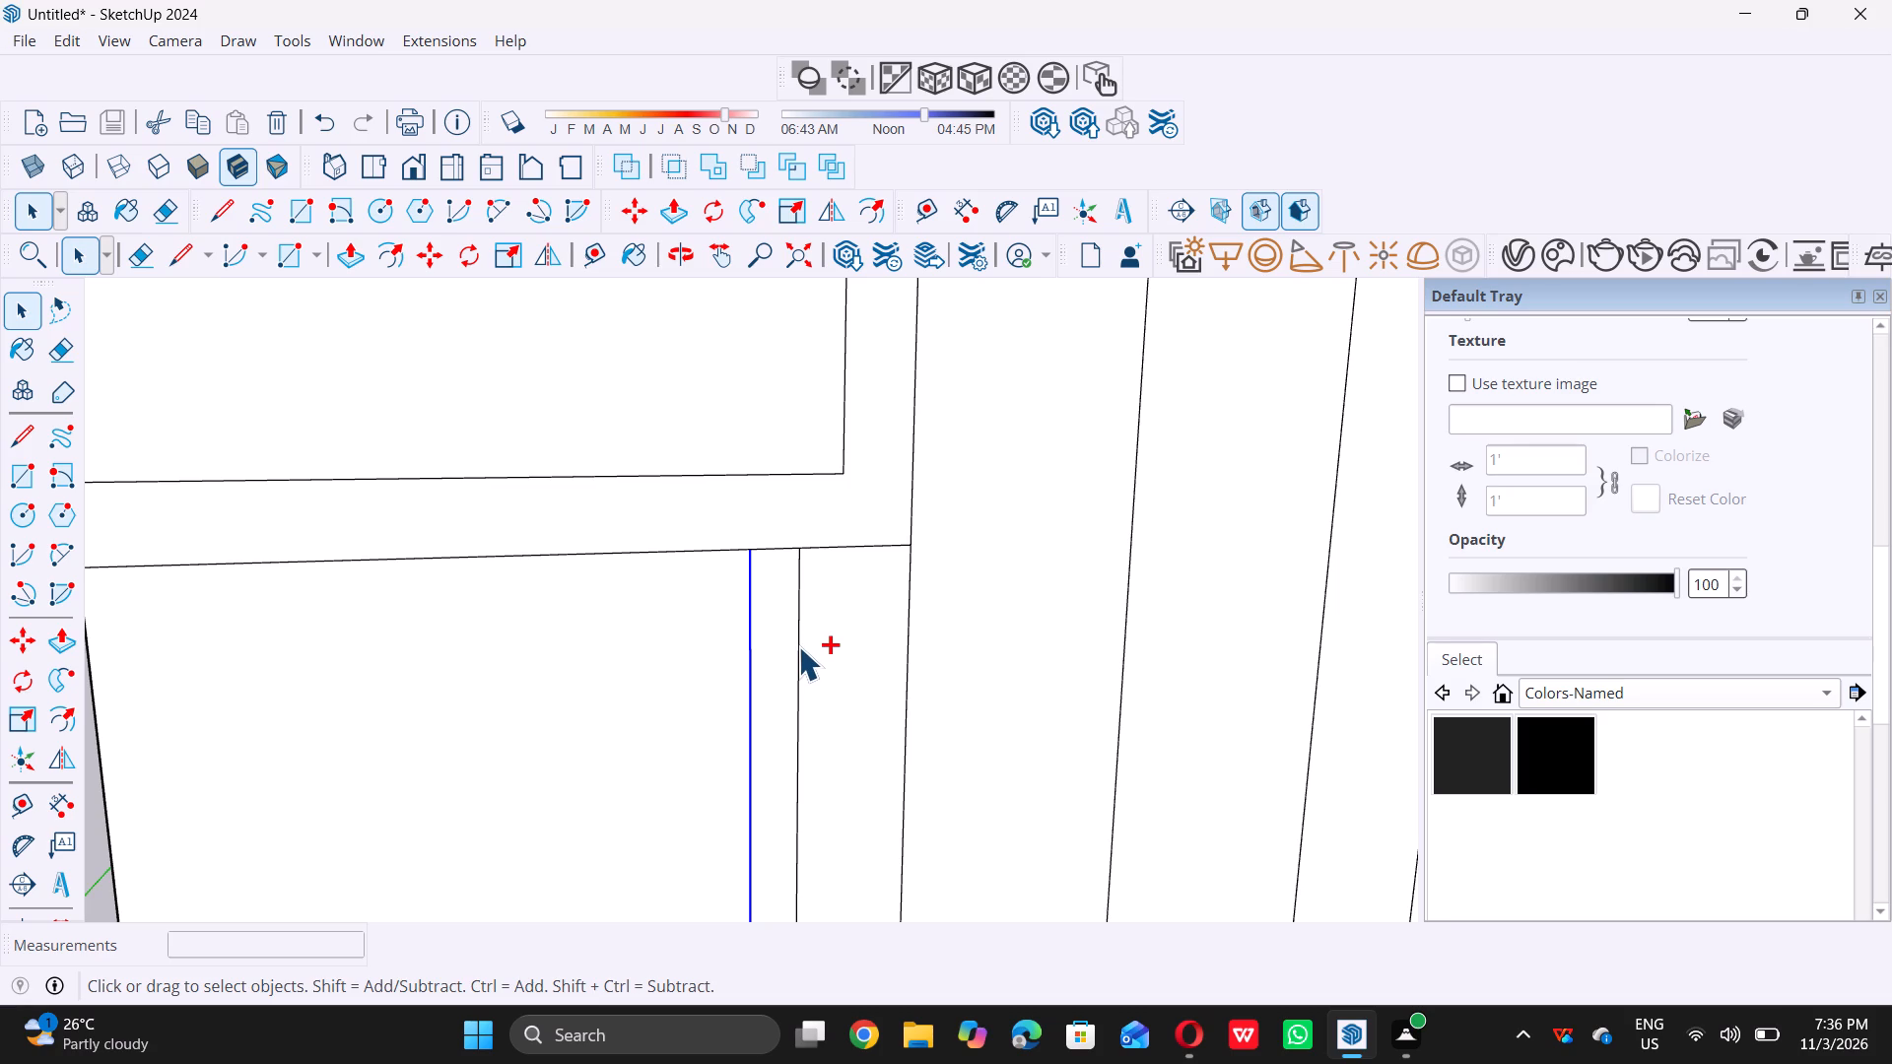
Copy the new vertical strip's two long edges about 1' 3 1/4" along the framed rectangle's lower border toward the facade's outer edge.
{"action": "left_click", "coordinate": [797, 645], "text": "ctrl"}
{"action": "scroll", "coordinate": [795, 645], "scroll_direction": "down", "scroll_amount": 11}
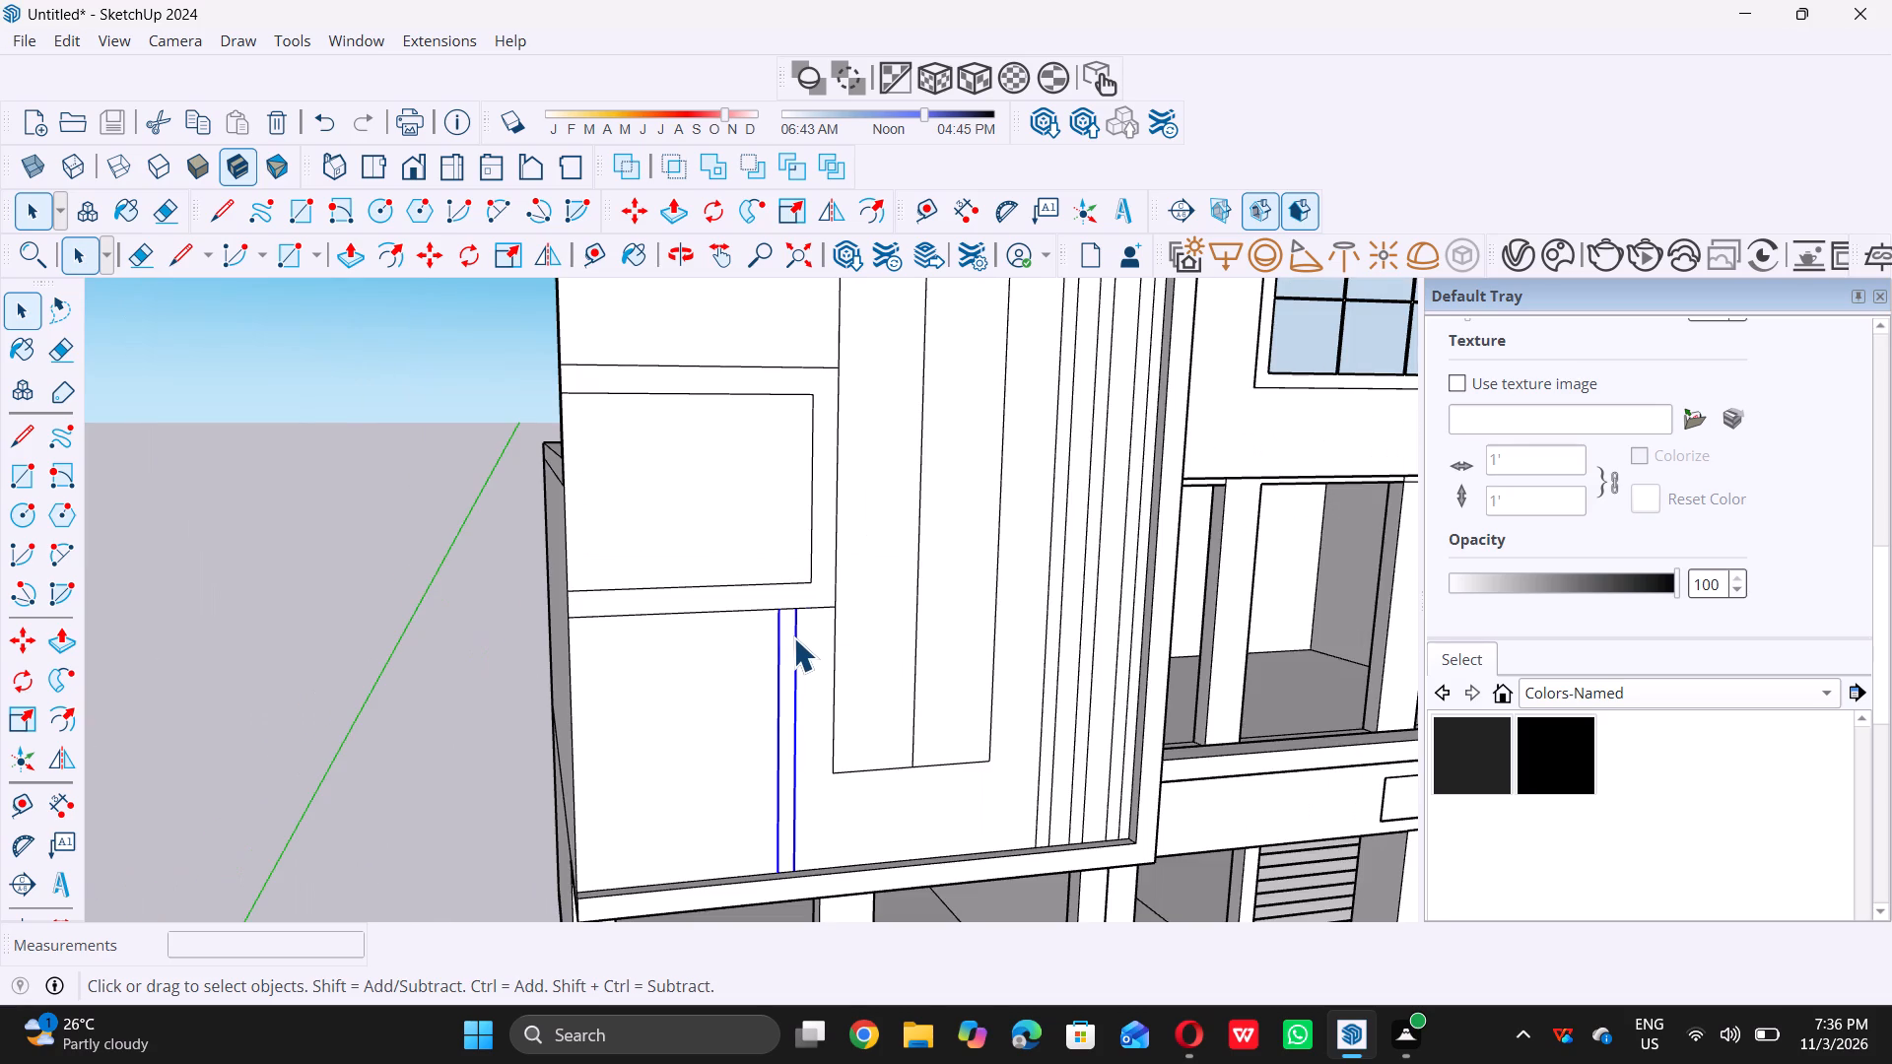
{"action": "key", "text": "m"}
{"action": "scroll", "coordinate": [774, 624], "scroll_direction": "up", "scroll_amount": 3}
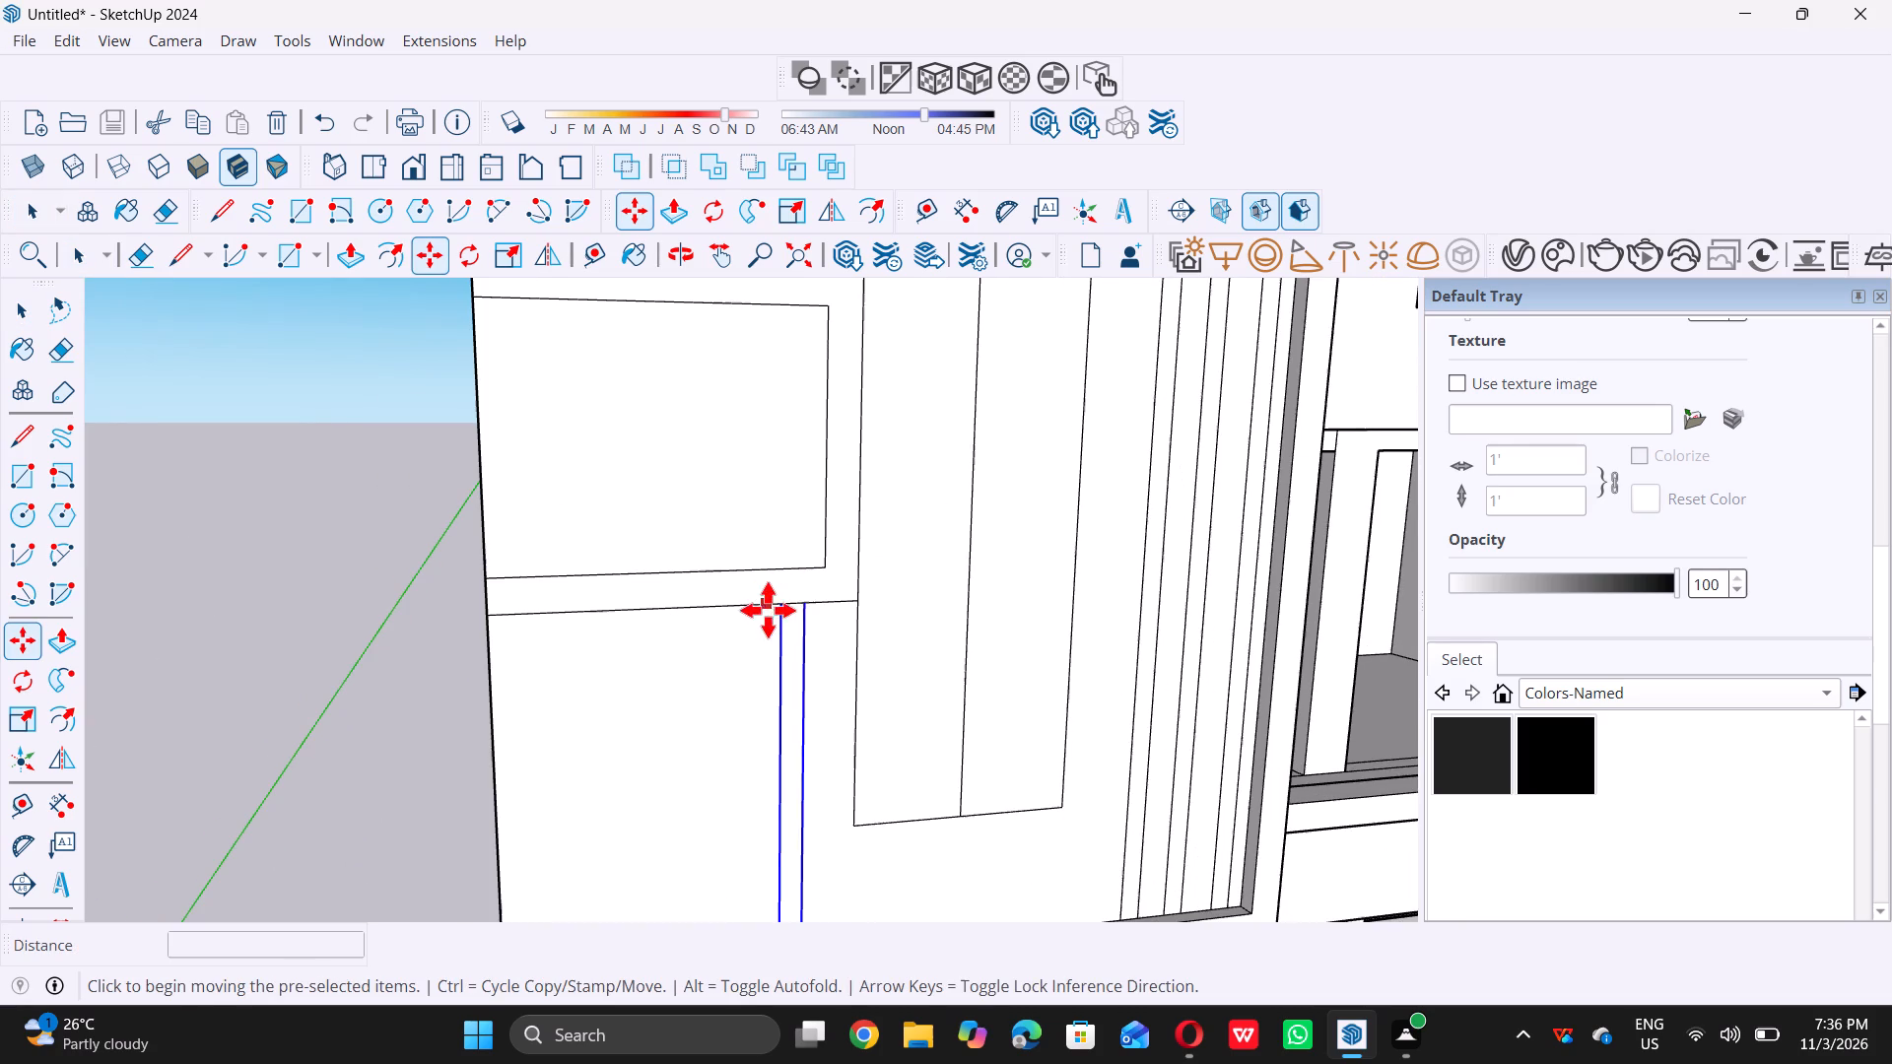
{"action": "left_click", "coordinate": [777, 605]}
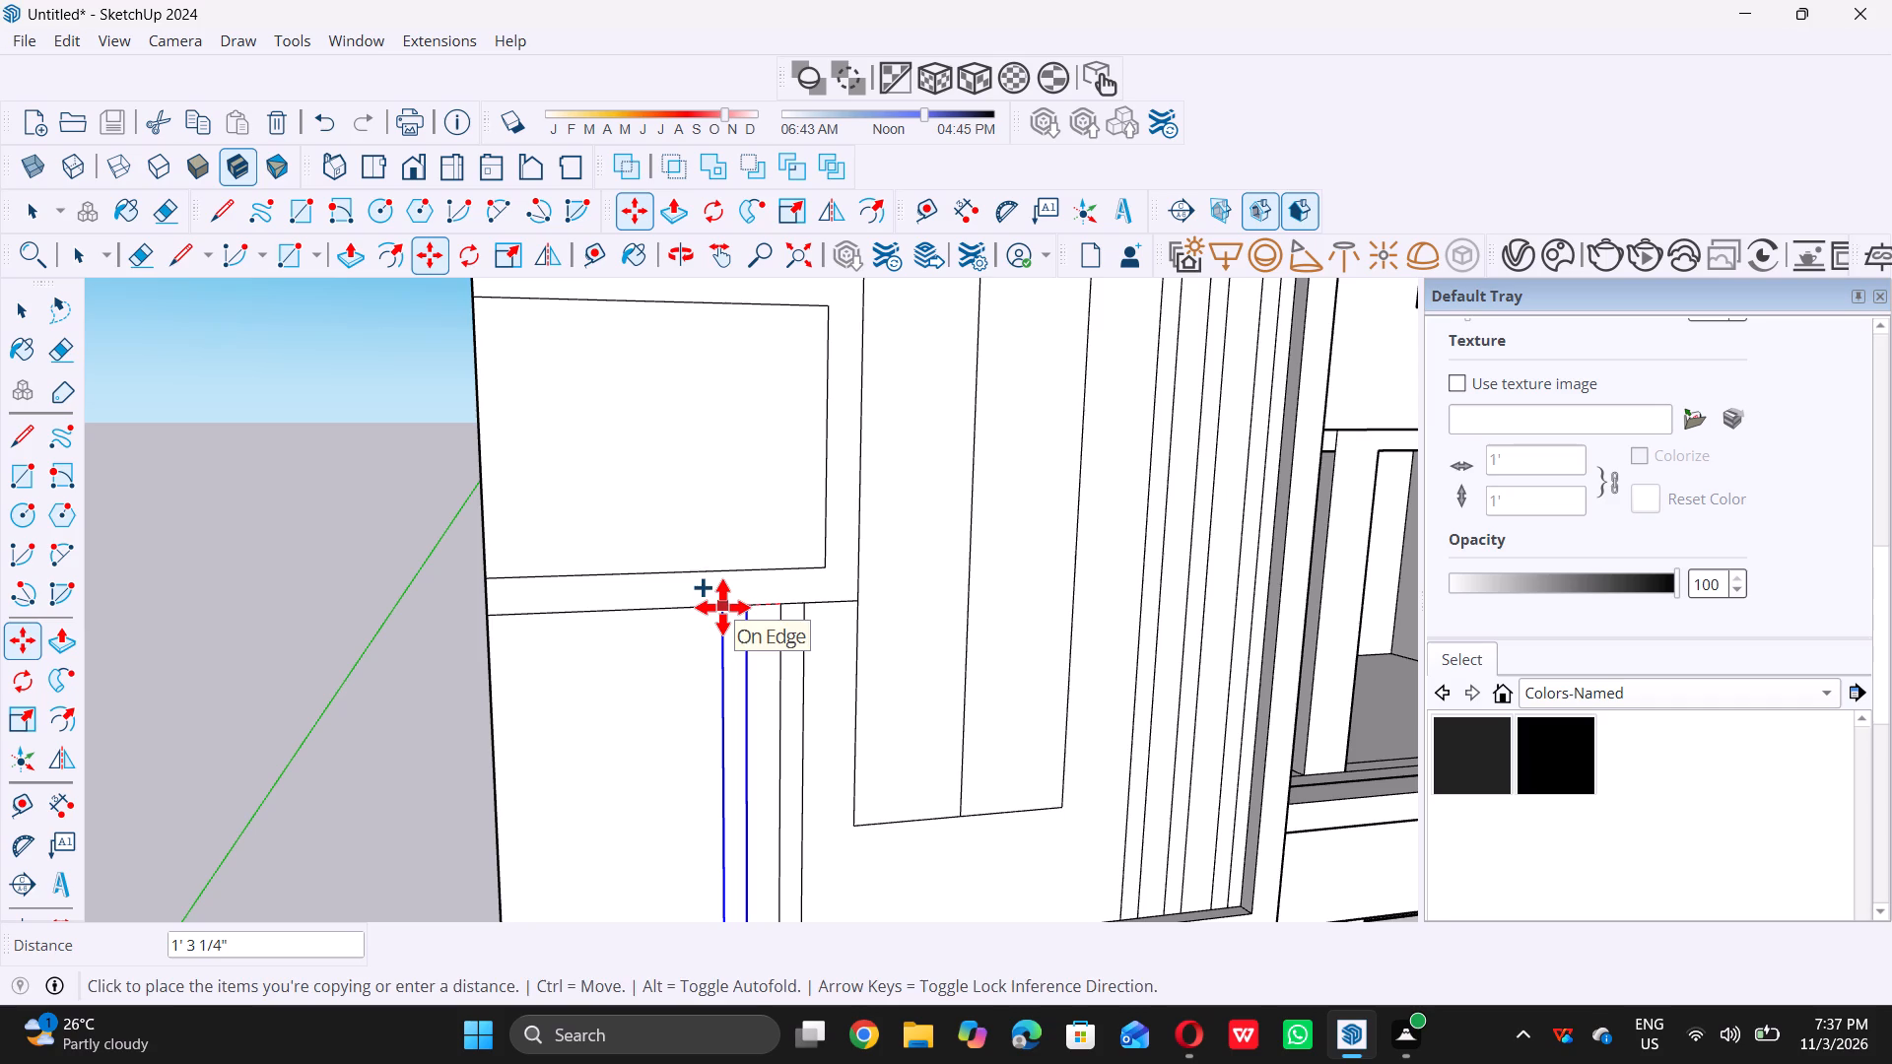
{"action": "double_click", "coordinate": [722, 607]}
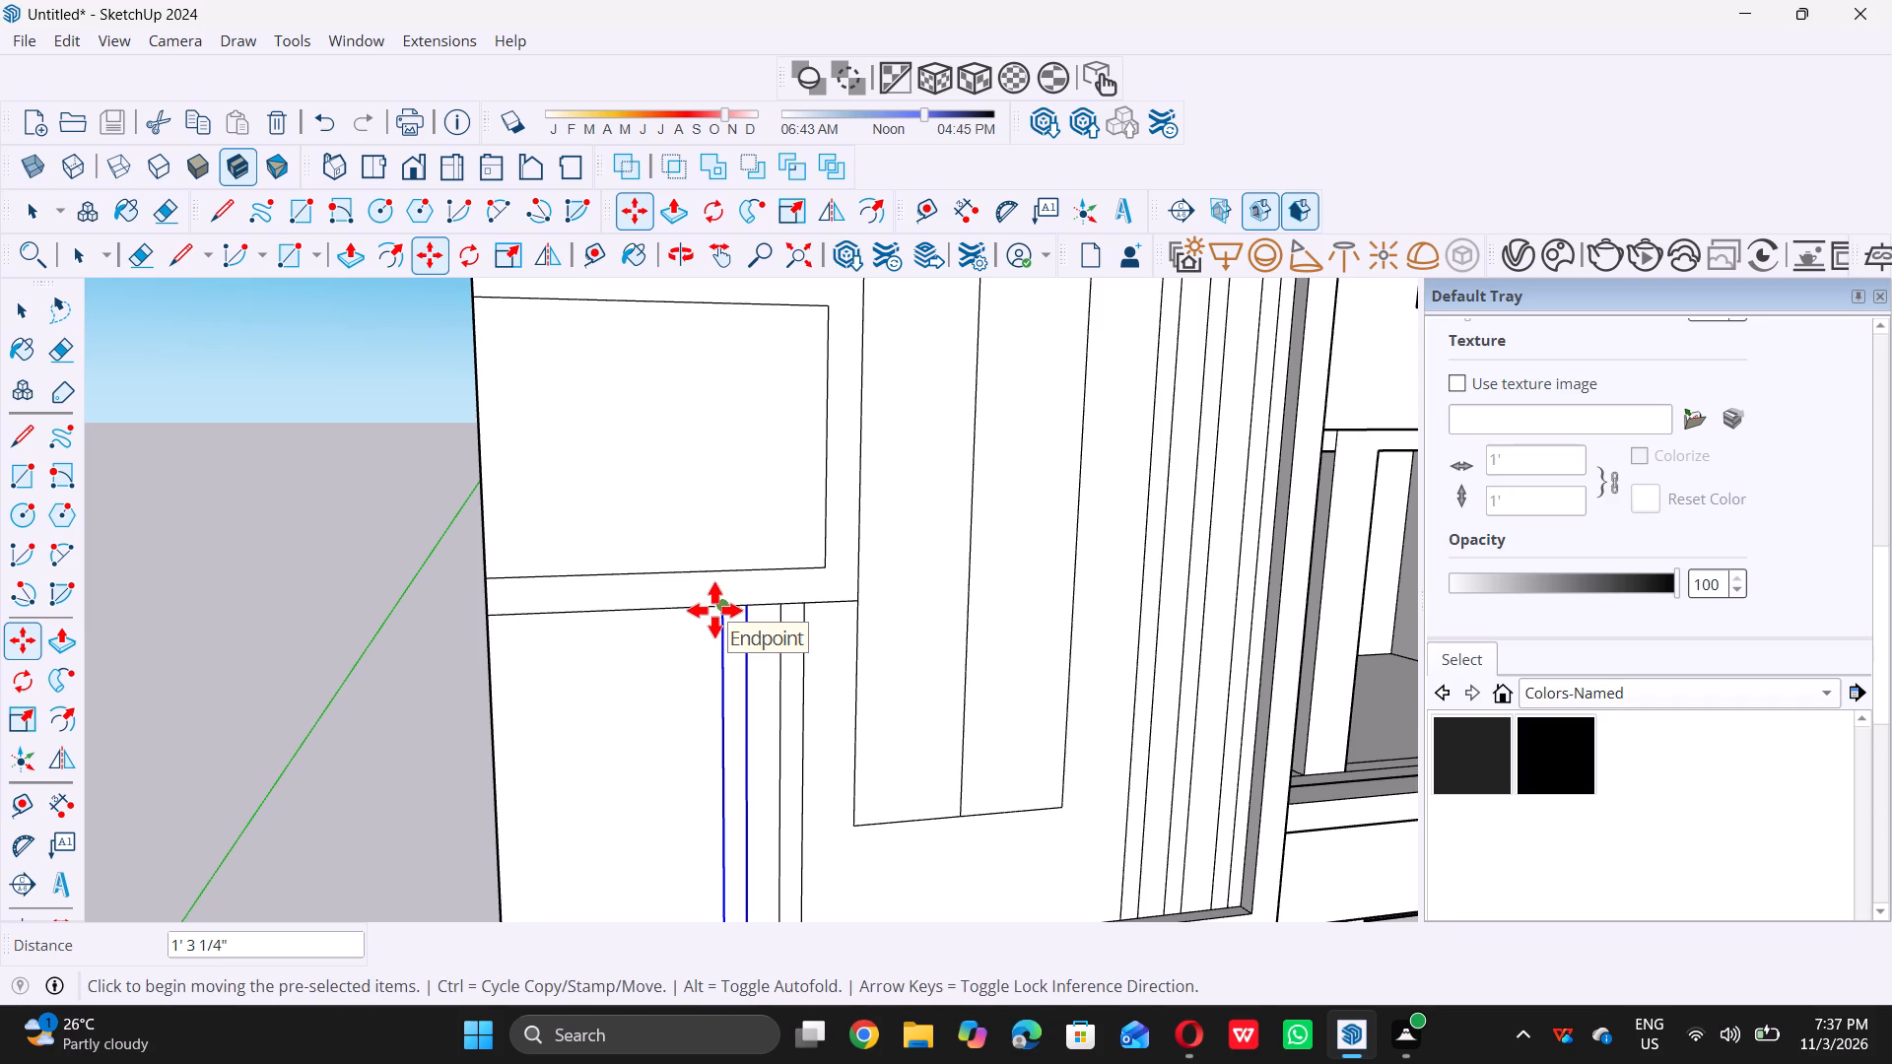
Copy the strip's edges another 1' 3 1/4" or so toward the facade's outer edge, making a third strip below the framed rectangle.
{"action": "triple_click", "coordinate": [723, 604]}
{"action": "left_click", "coordinate": [723, 604]}
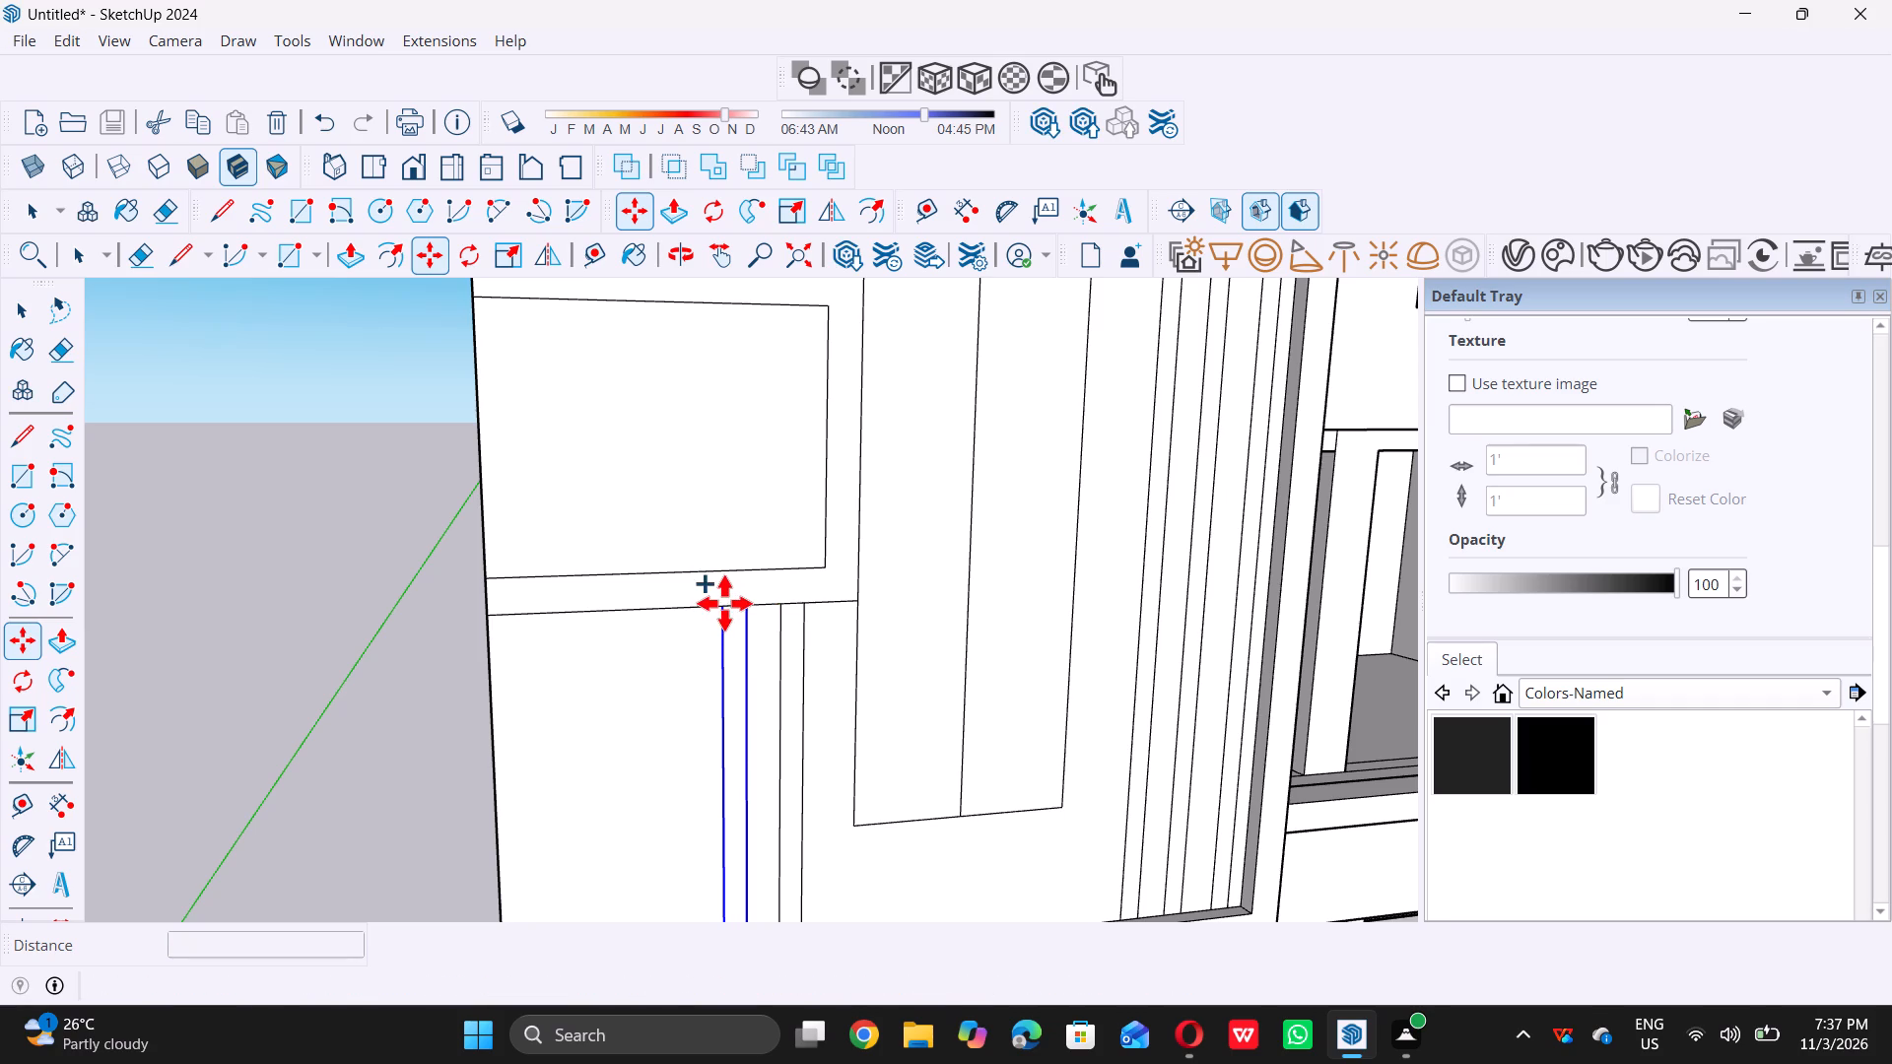
{"action": "triple_click", "coordinate": [725, 609]}
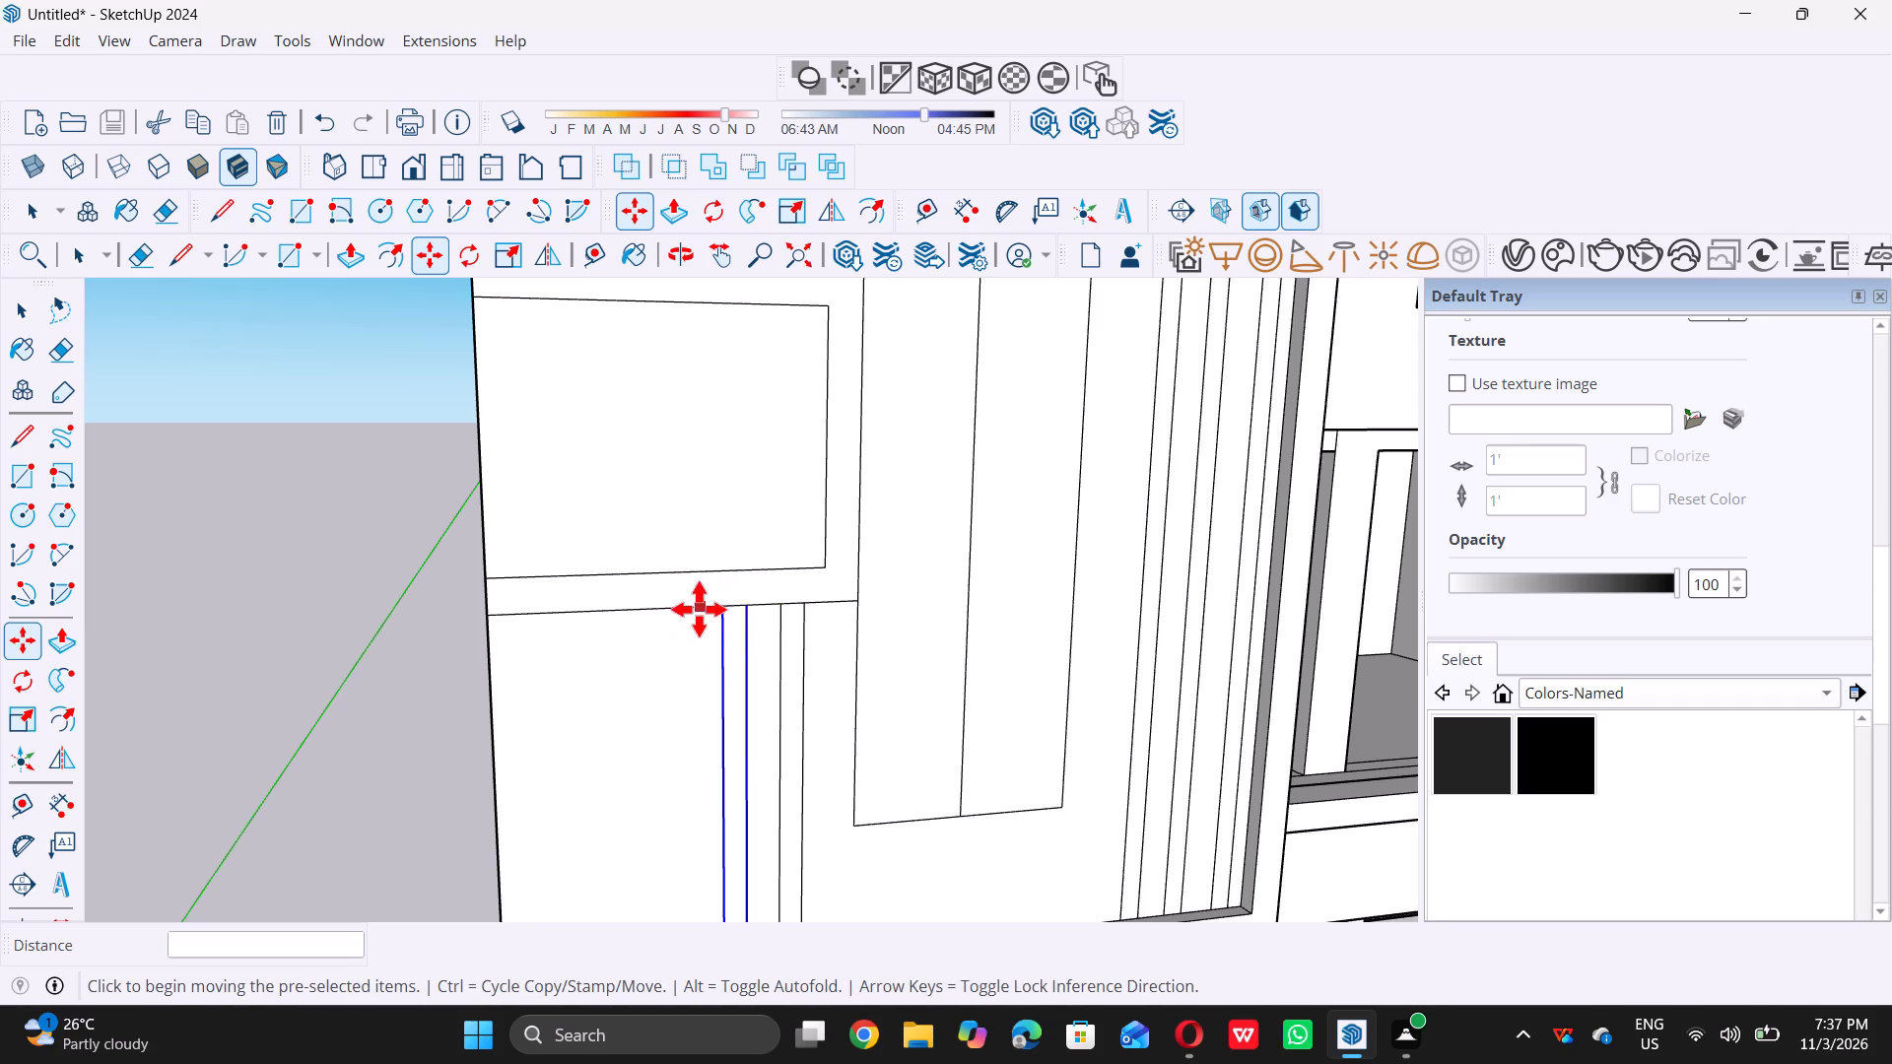
{"action": "triple_click", "coordinate": [724, 609]}
{"action": "left_click", "coordinate": [724, 609]}
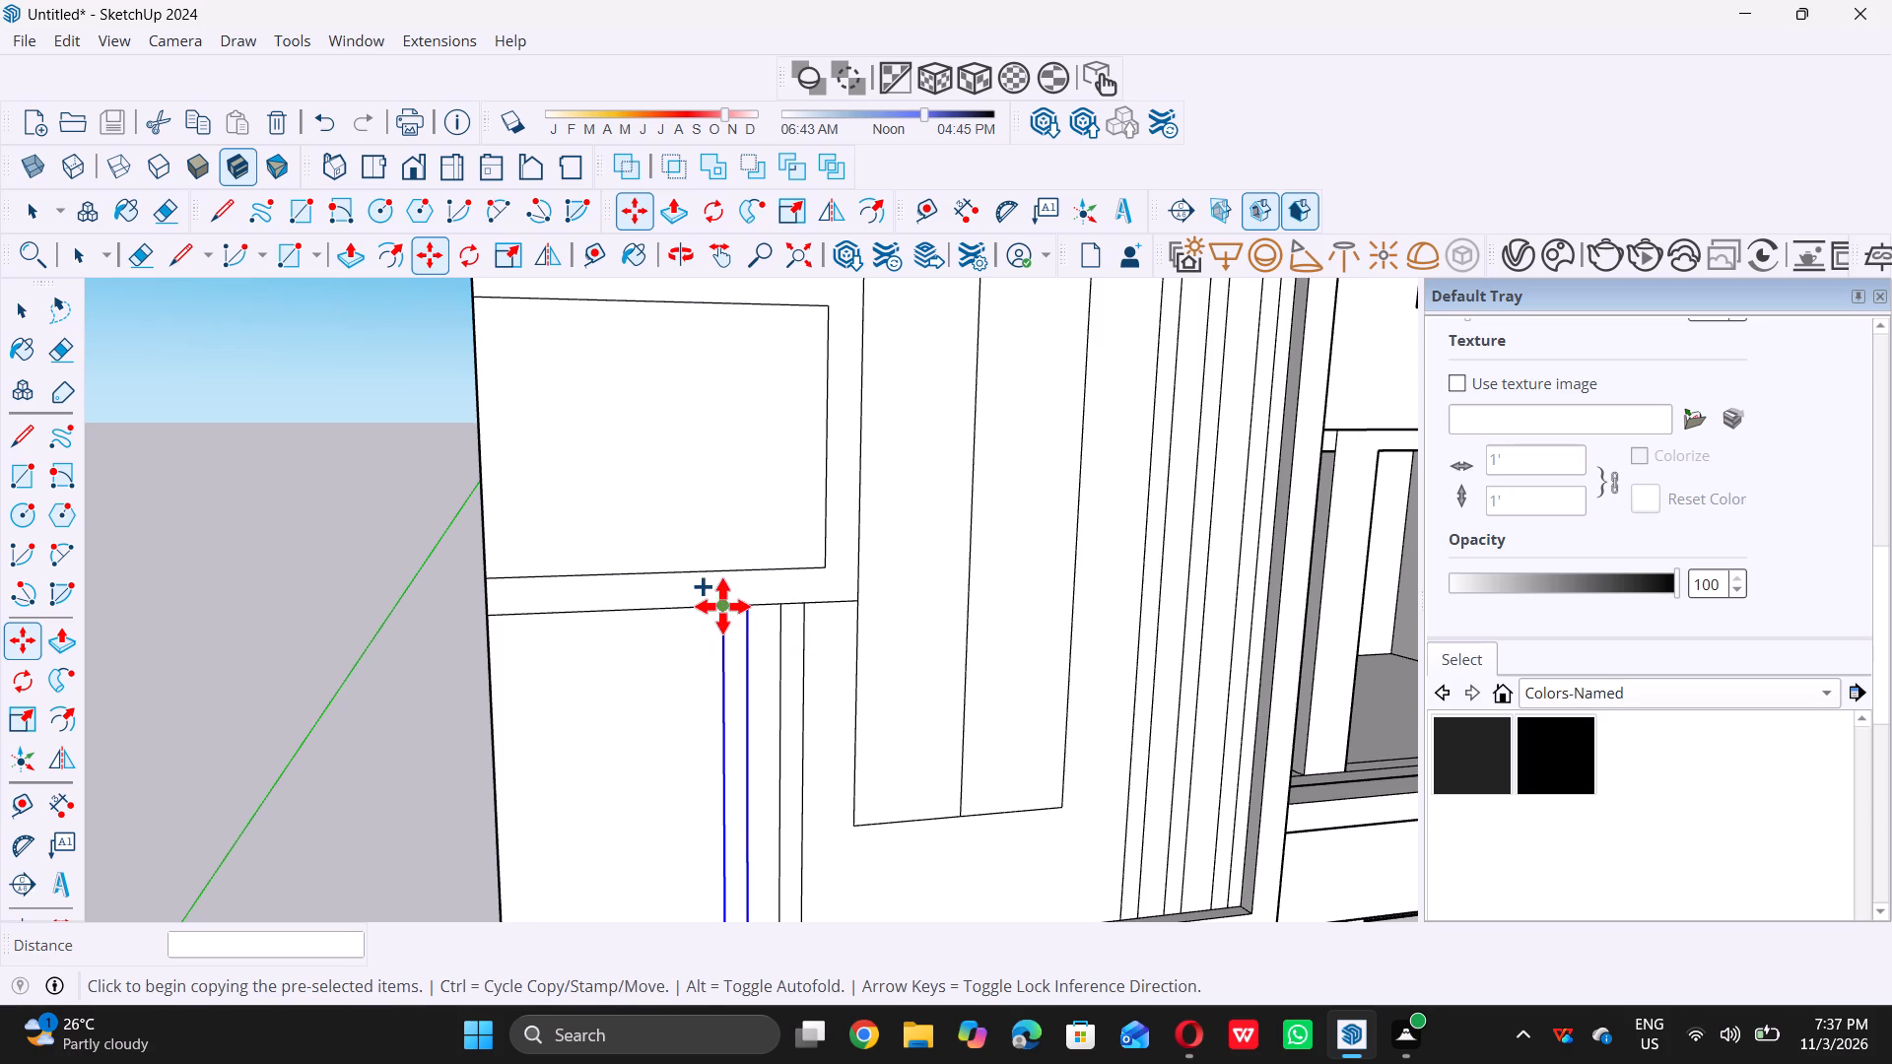
{"action": "left_click", "coordinate": [722, 605]}
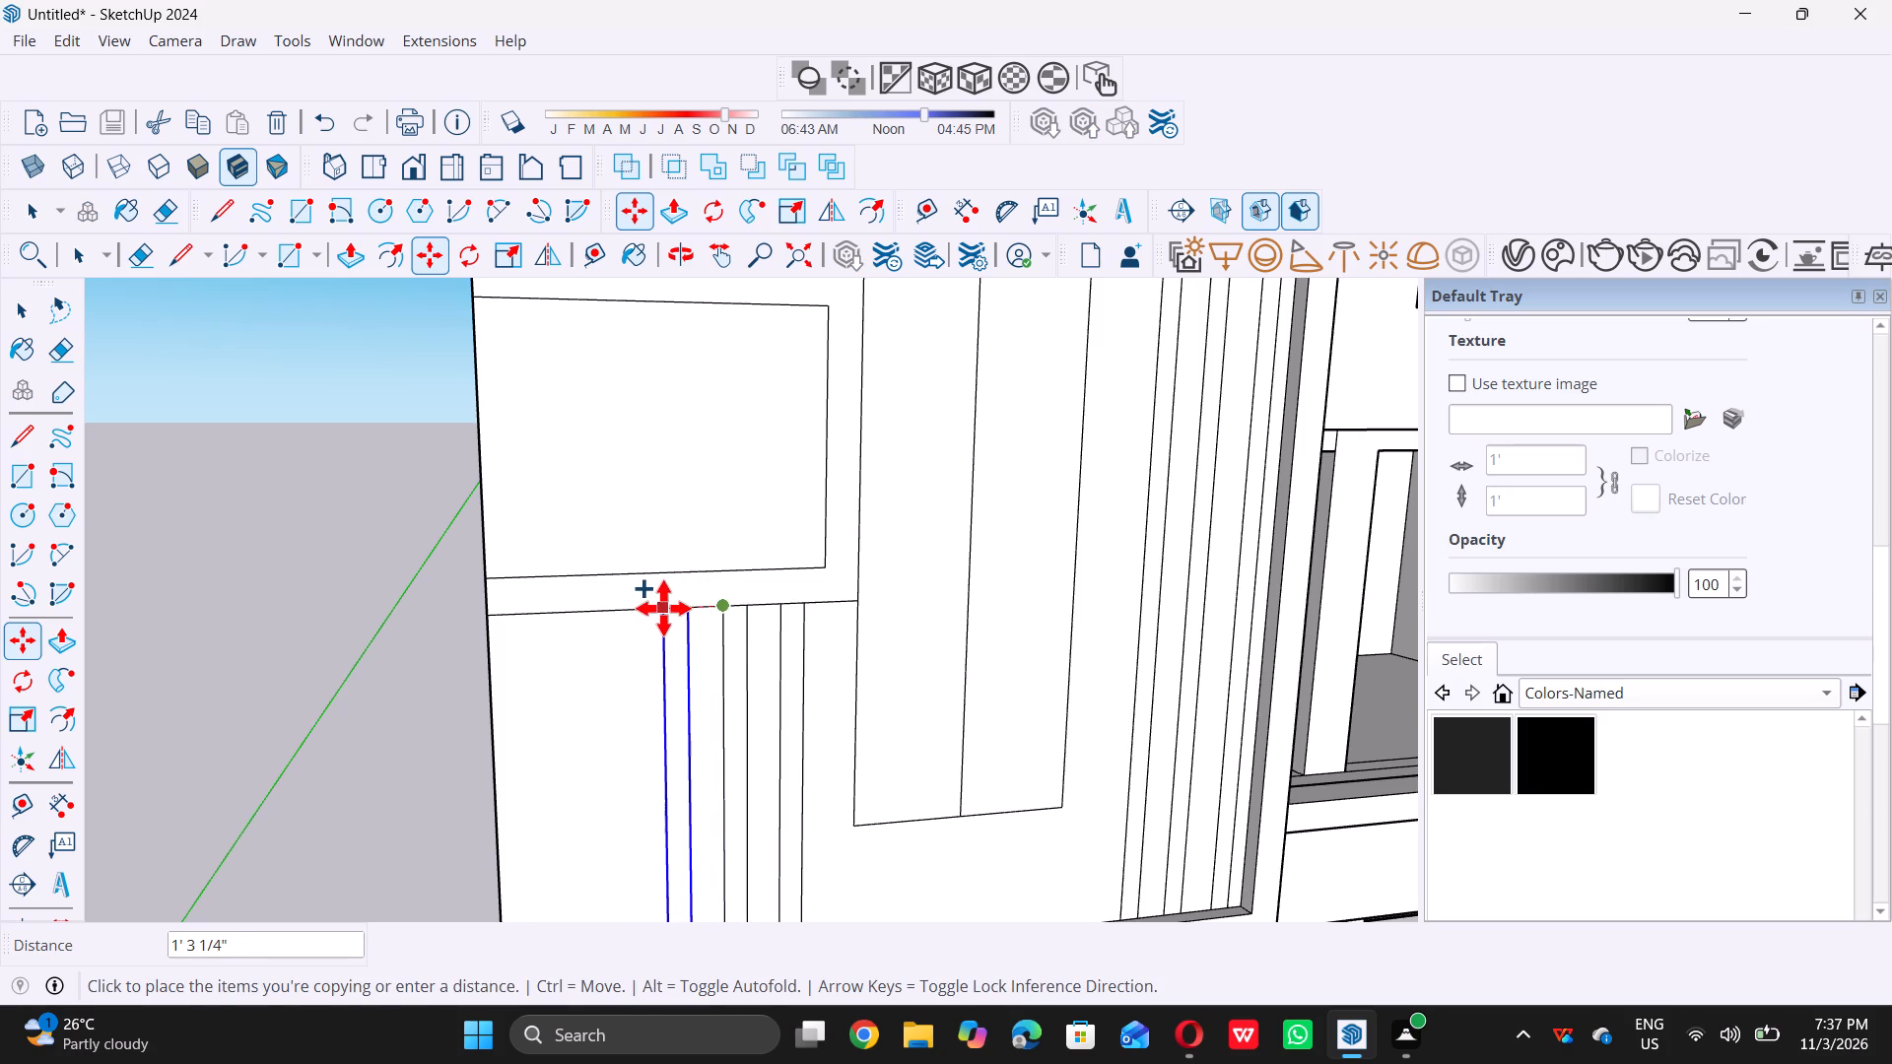
{"action": "left_click", "coordinate": [663, 608]}
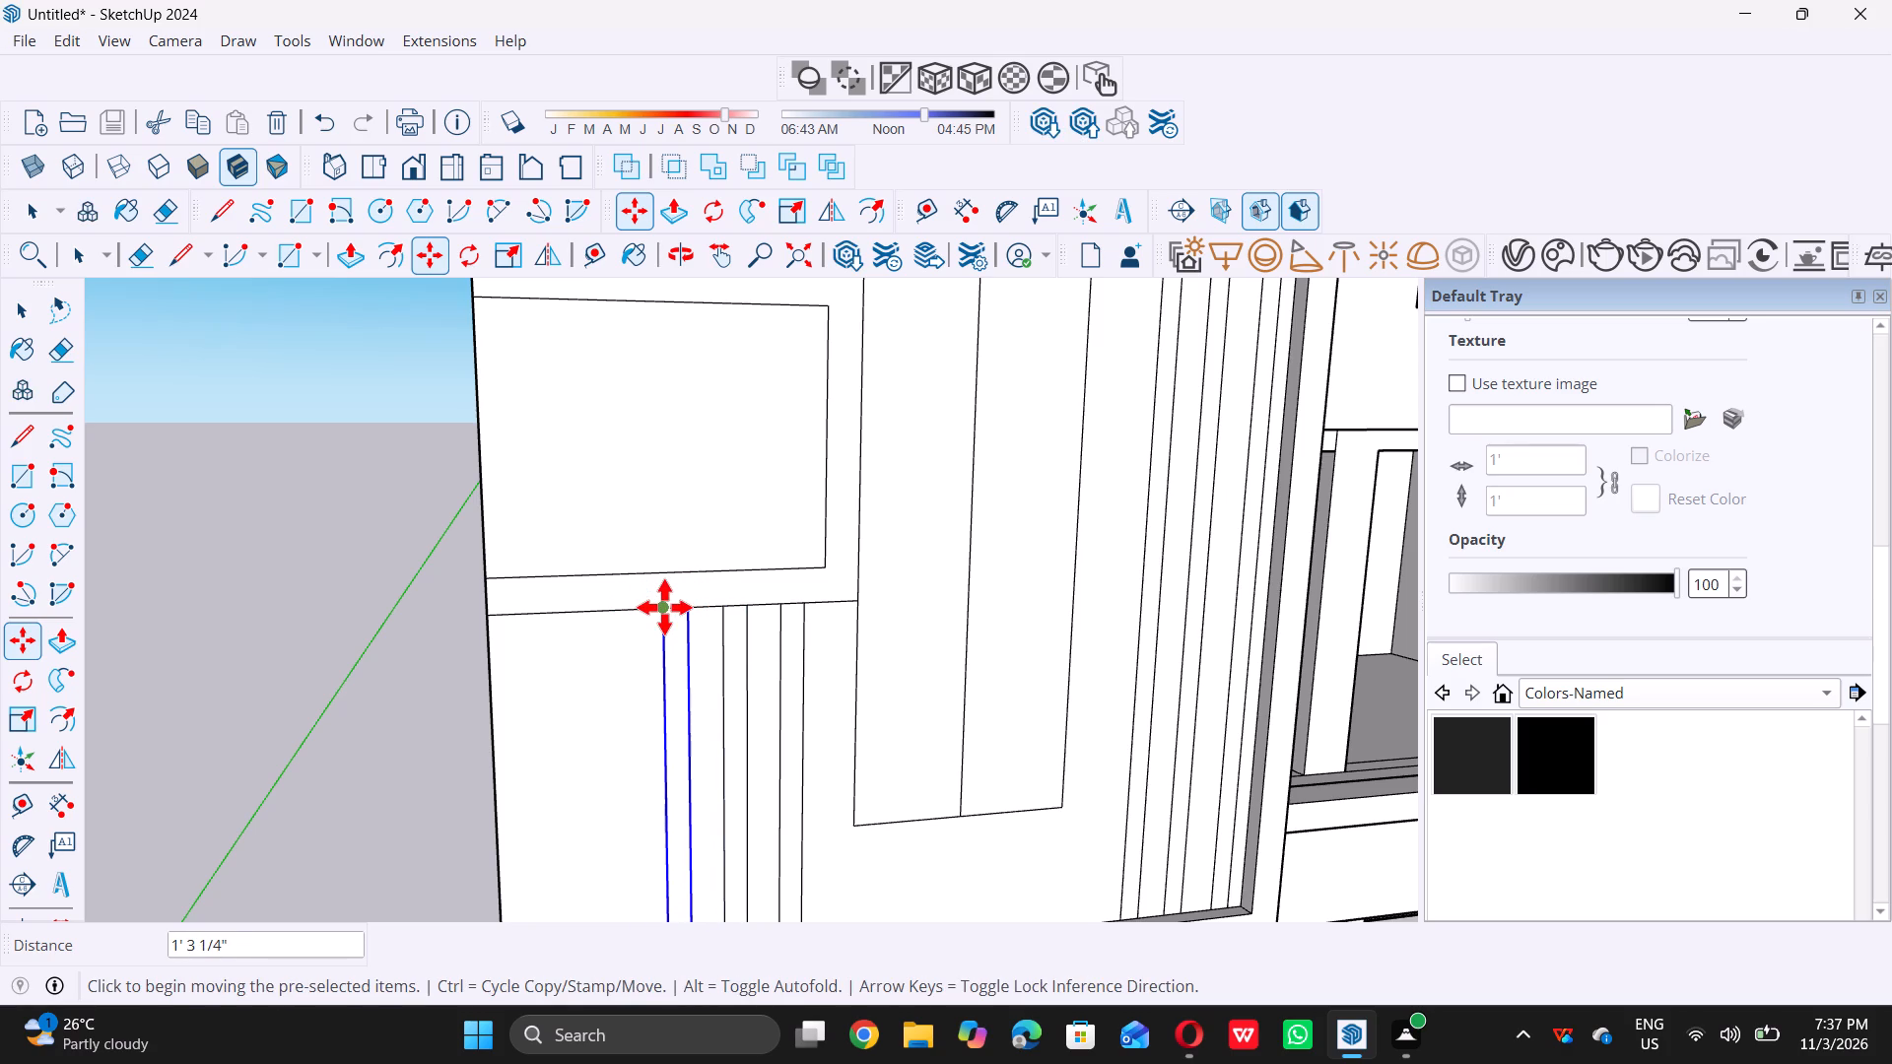
Copy the third strip's edges about 1' 3/4" further outward to make a fourth strip, and clear the selection.
{"action": "double_click", "coordinate": [664, 606]}
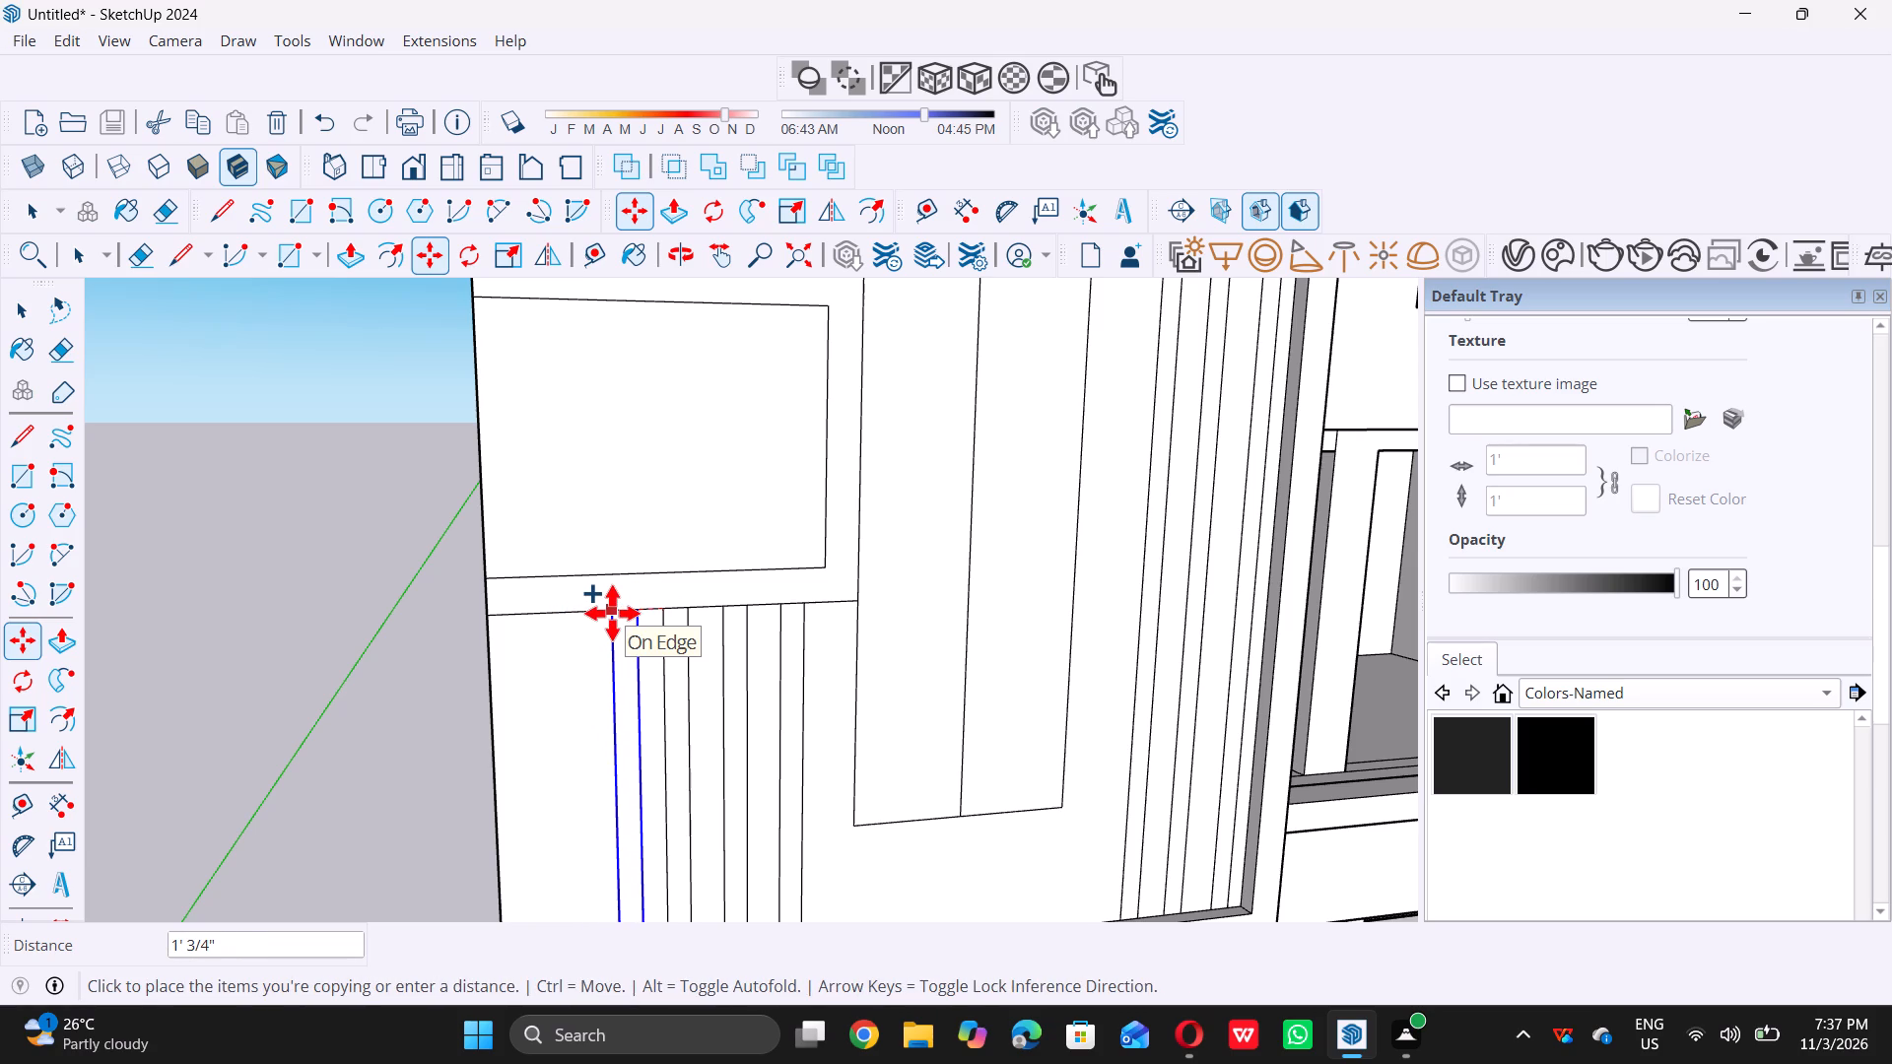
{"action": "triple_click", "coordinate": [612, 613]}
{"action": "left_click", "coordinate": [612, 613]}
{"action": "key", "text": "space"}
{"action": "scroll", "coordinate": [612, 613], "scroll_direction": "down", "scroll_amount": 7}
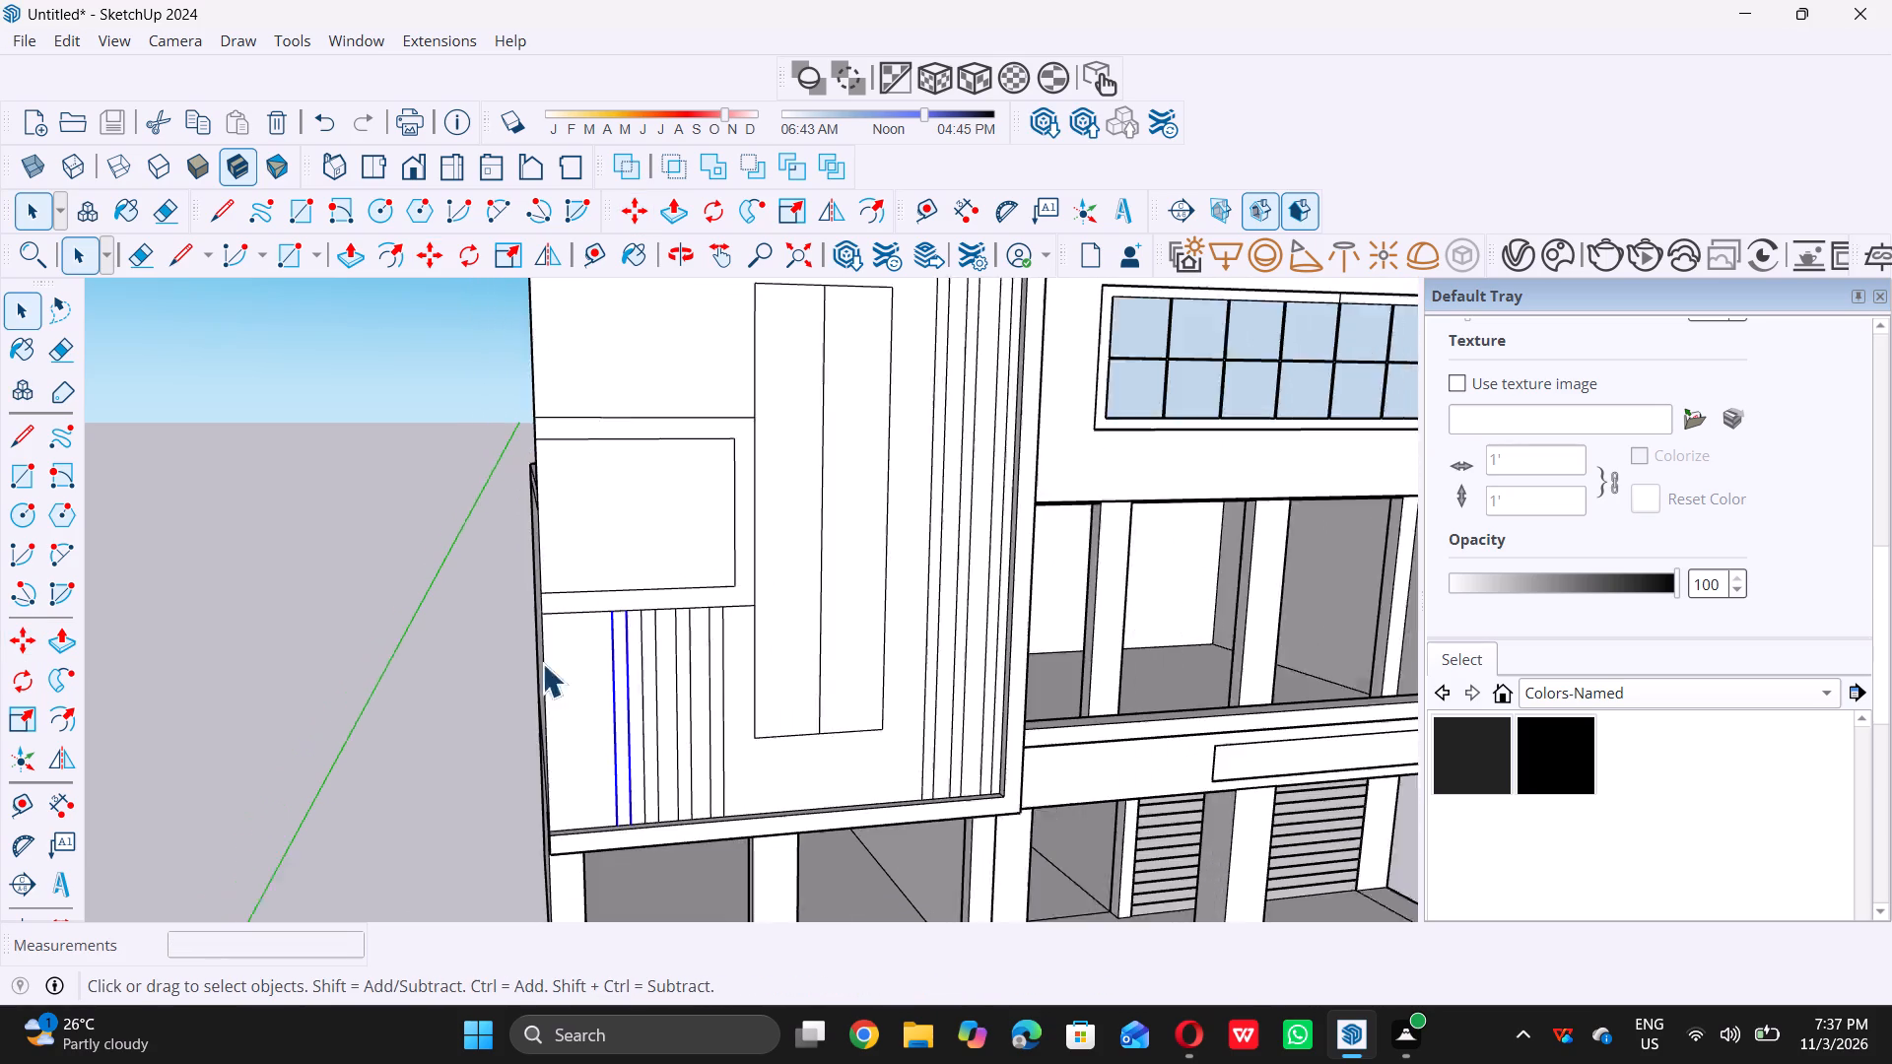
{"action": "left_click", "coordinate": [390, 628]}
Examine the spacing of the four vertical strips below the framed rectangle against the whole front facade.
{"action": "scroll", "coordinate": [390, 628], "scroll_direction": "down", "scroll_amount": 5}
{"action": "middle_click_drag", "start_coordinate": [534, 698], "coordinate": [479, 698]}
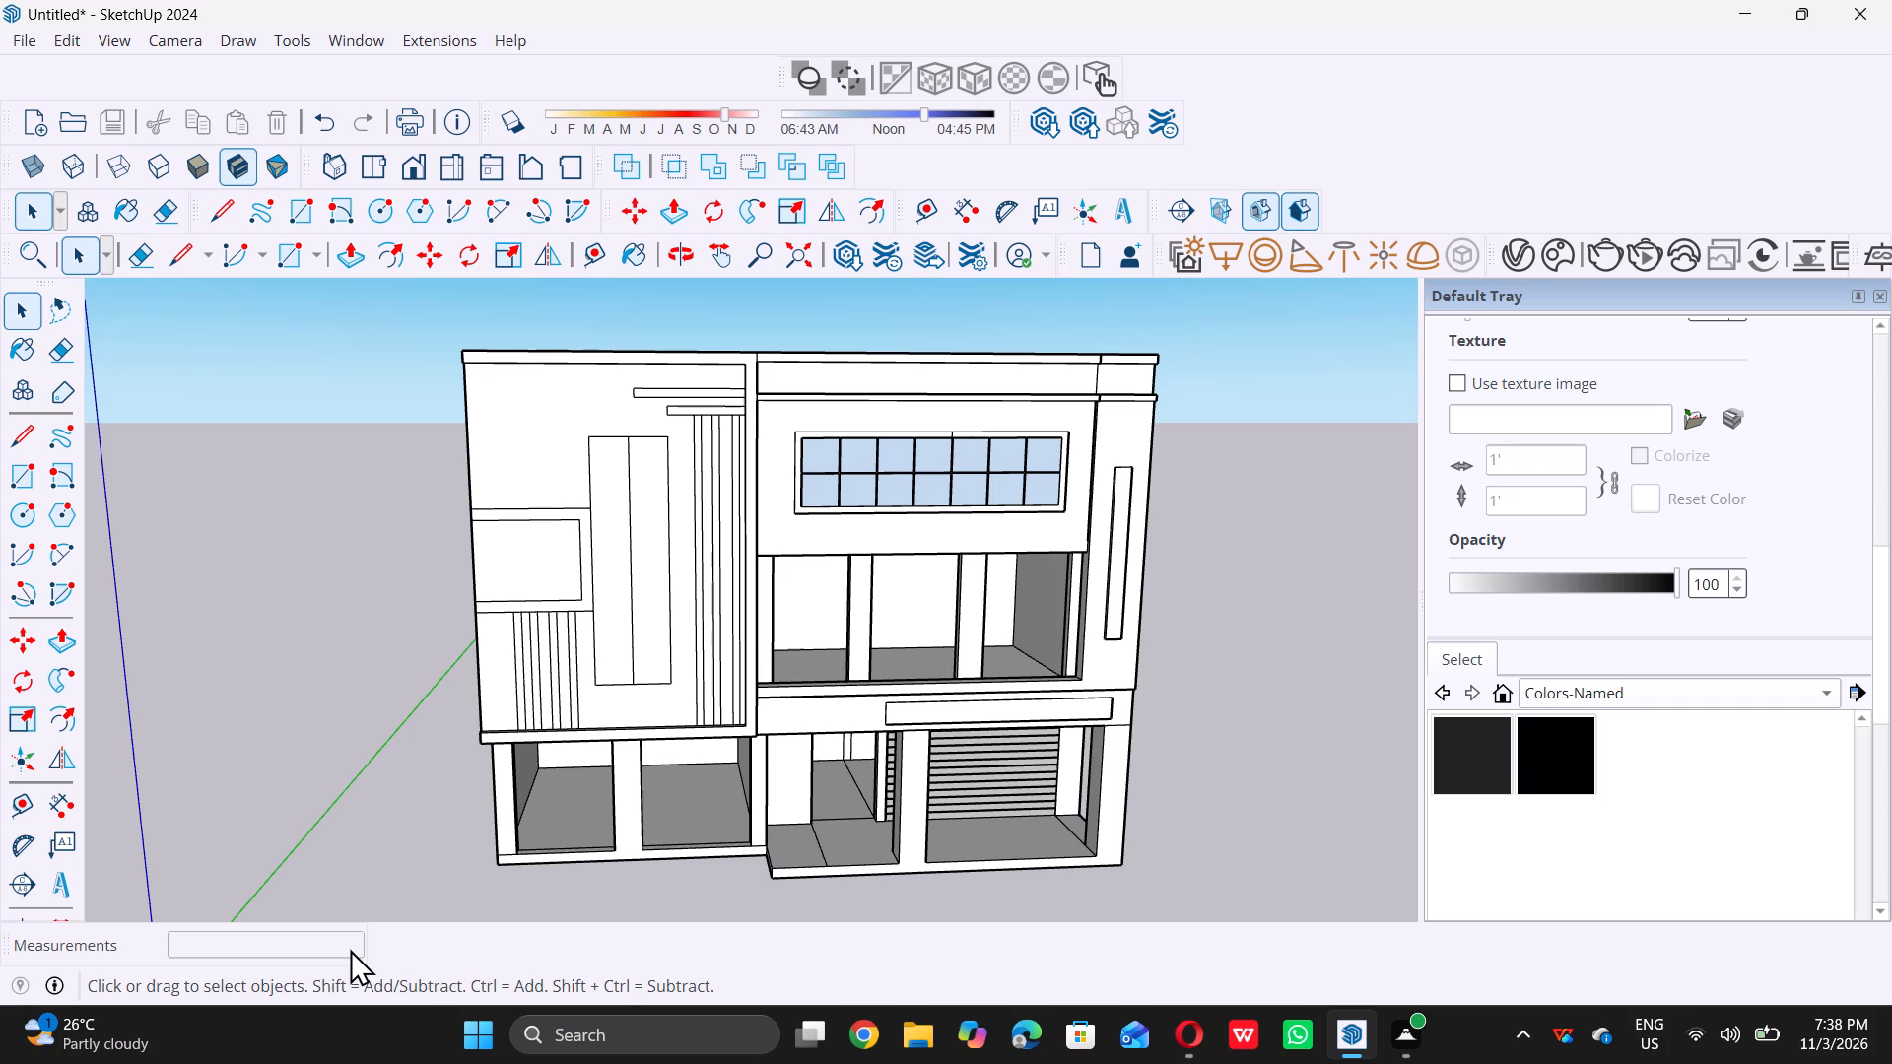
{"action": "scroll", "coordinate": [770, 726], "scroll_direction": "down", "scroll_amount": 6}
{"action": "middle_click_drag", "start_coordinate": [771, 726], "coordinate": [721, 703]}
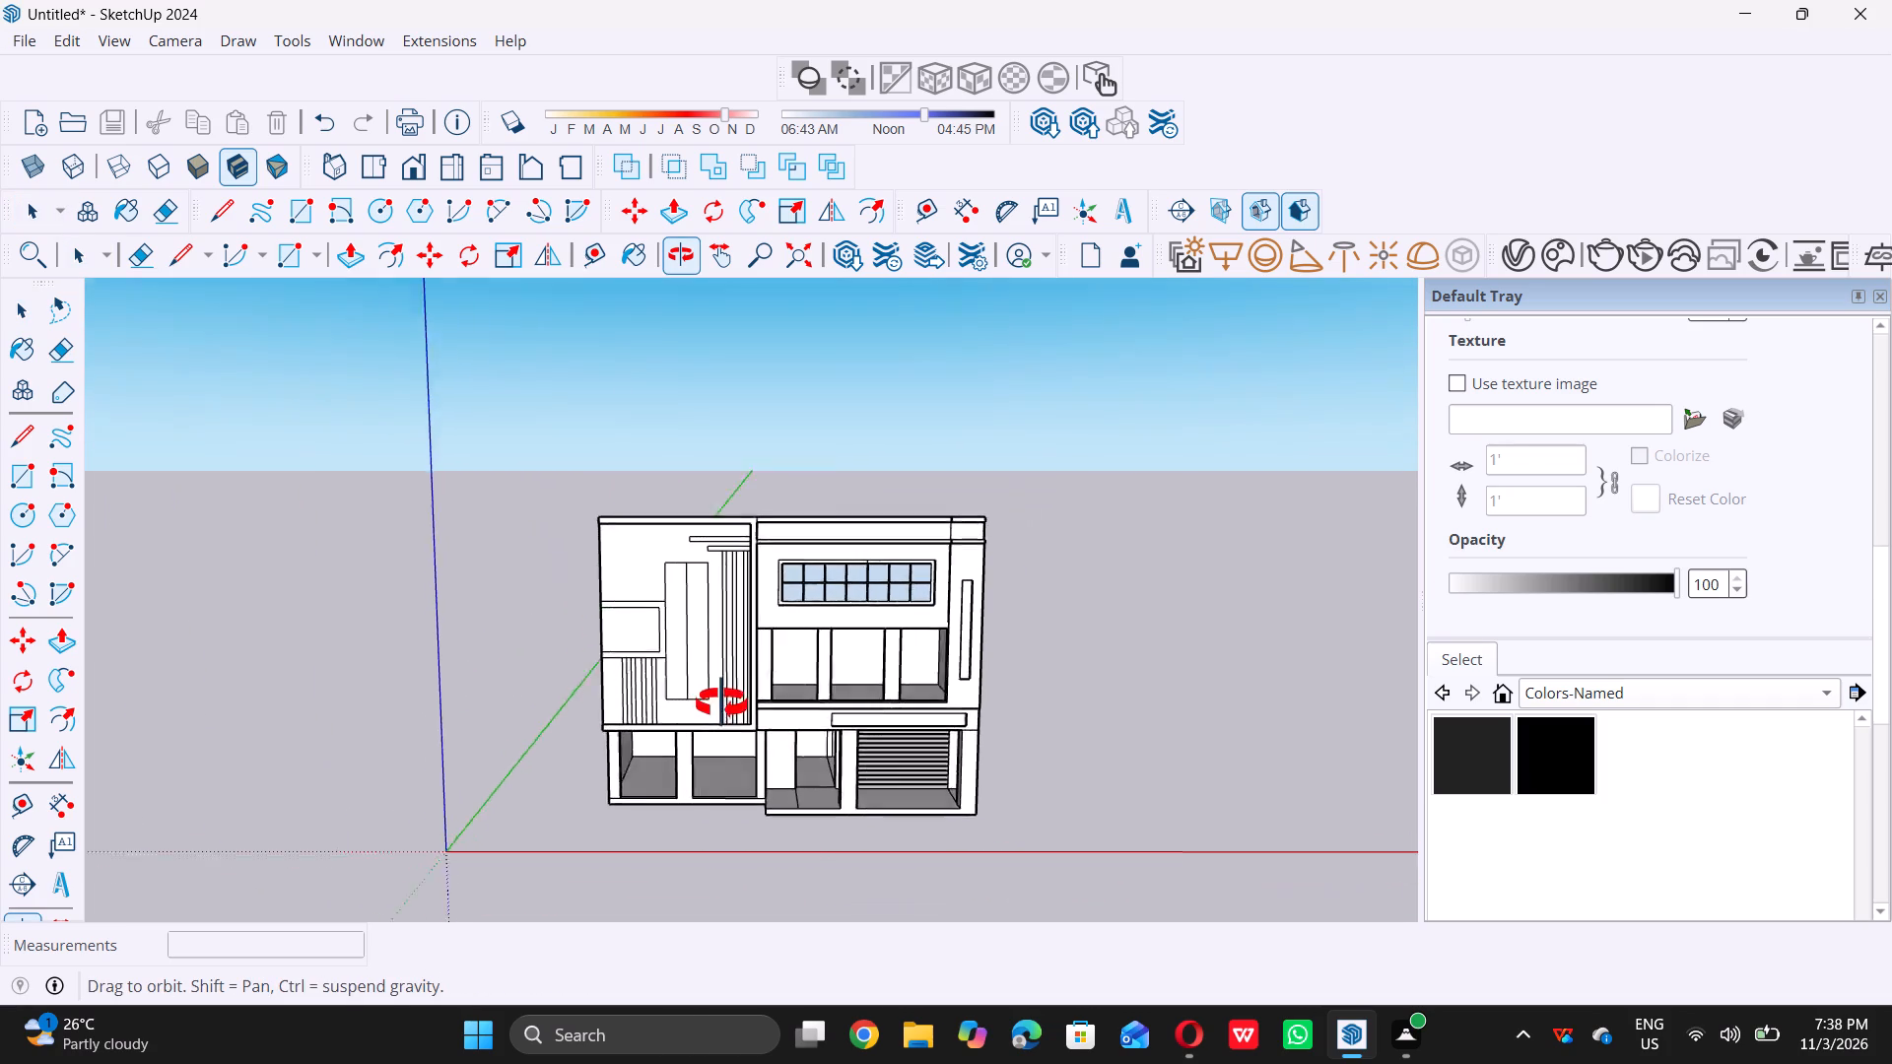
{"action": "middle_click_drag", "start_coordinate": [721, 703], "coordinate": [699, 706]}
{"action": "scroll", "coordinate": [639, 662], "scroll_direction": "up", "scroll_amount": 11}
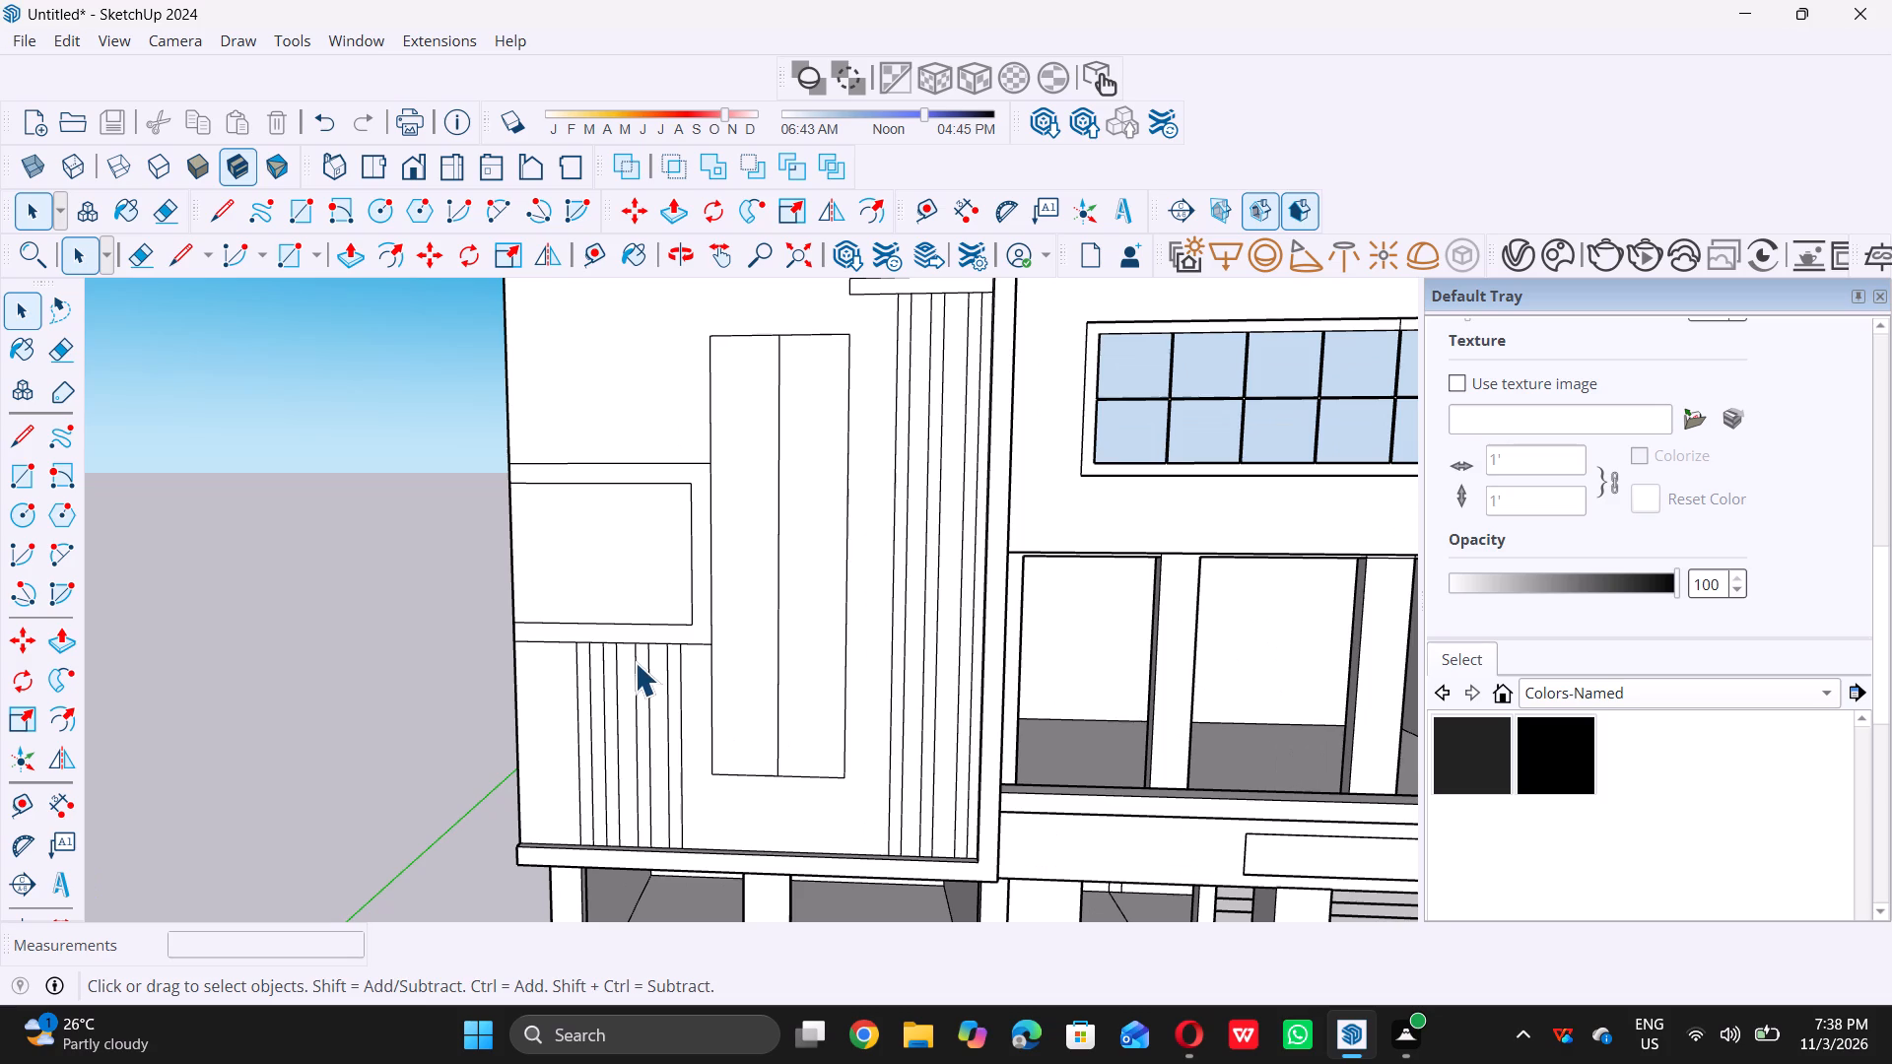
{"action": "scroll", "coordinate": [646, 681], "scroll_direction": "down", "scroll_amount": 6}
{"action": "scroll", "coordinate": [719, 711], "scroll_direction": "down", "scroll_amount": 5}
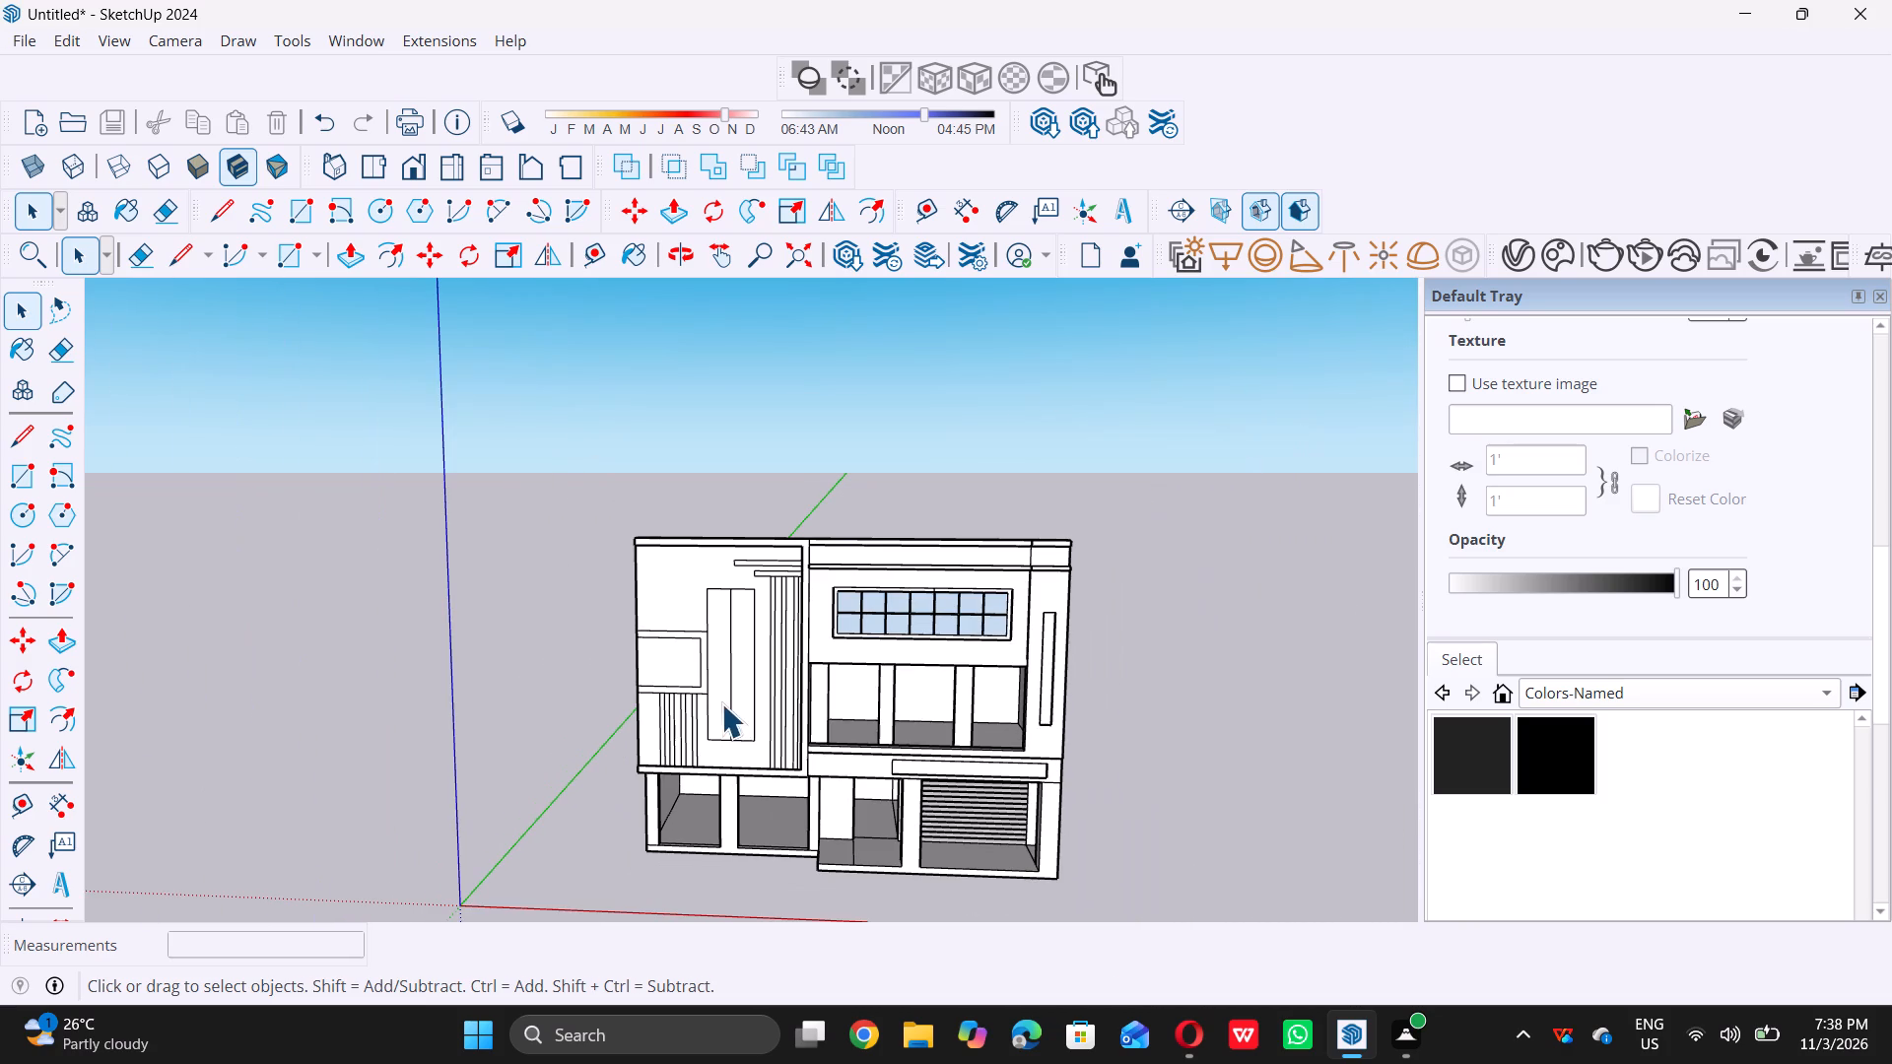
{"action": "middle_click_drag", "start_coordinate": [740, 760], "coordinate": [714, 763]}
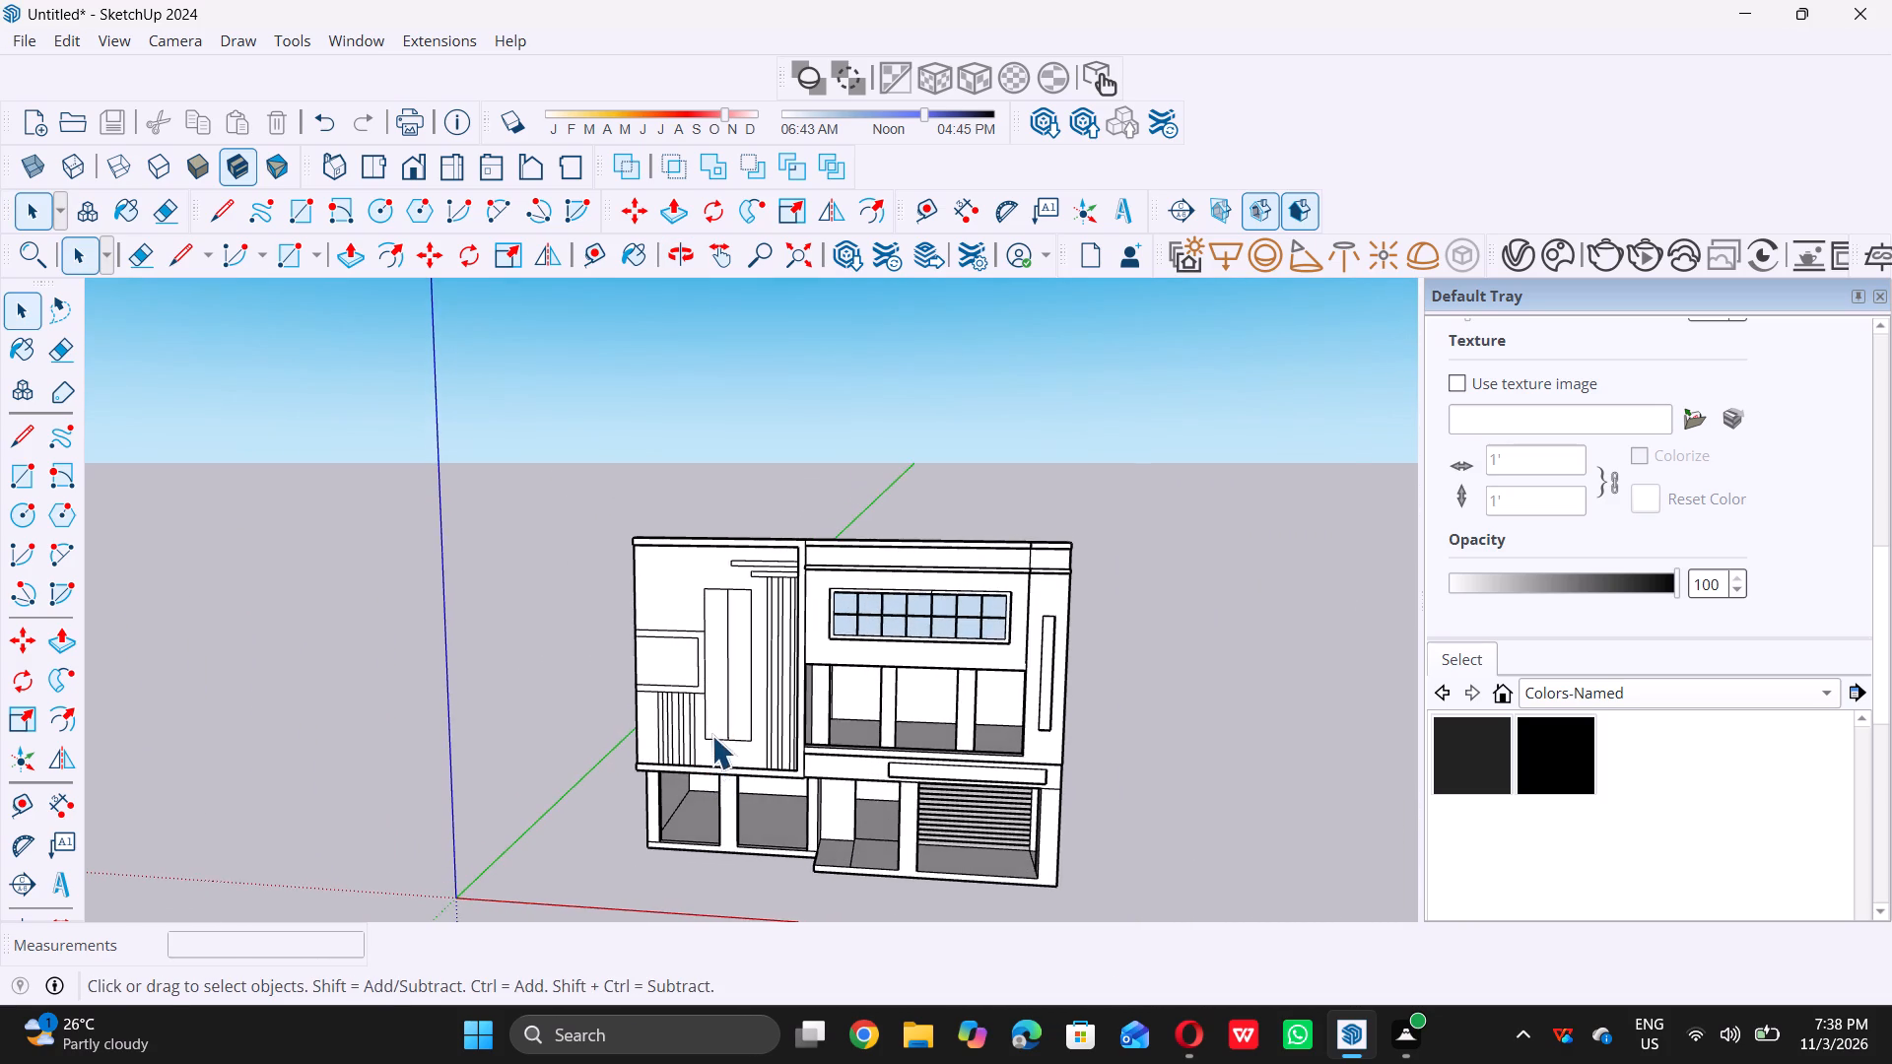
Move the two long edges of the outermost strip below the framed rectangle about 7" along the red axis toward the facade's outer edge.
{"action": "scroll", "coordinate": [708, 725], "scroll_direction": "up", "scroll_amount": 5}
{"action": "scroll", "coordinate": [641, 680], "scroll_direction": "up", "scroll_amount": 5}
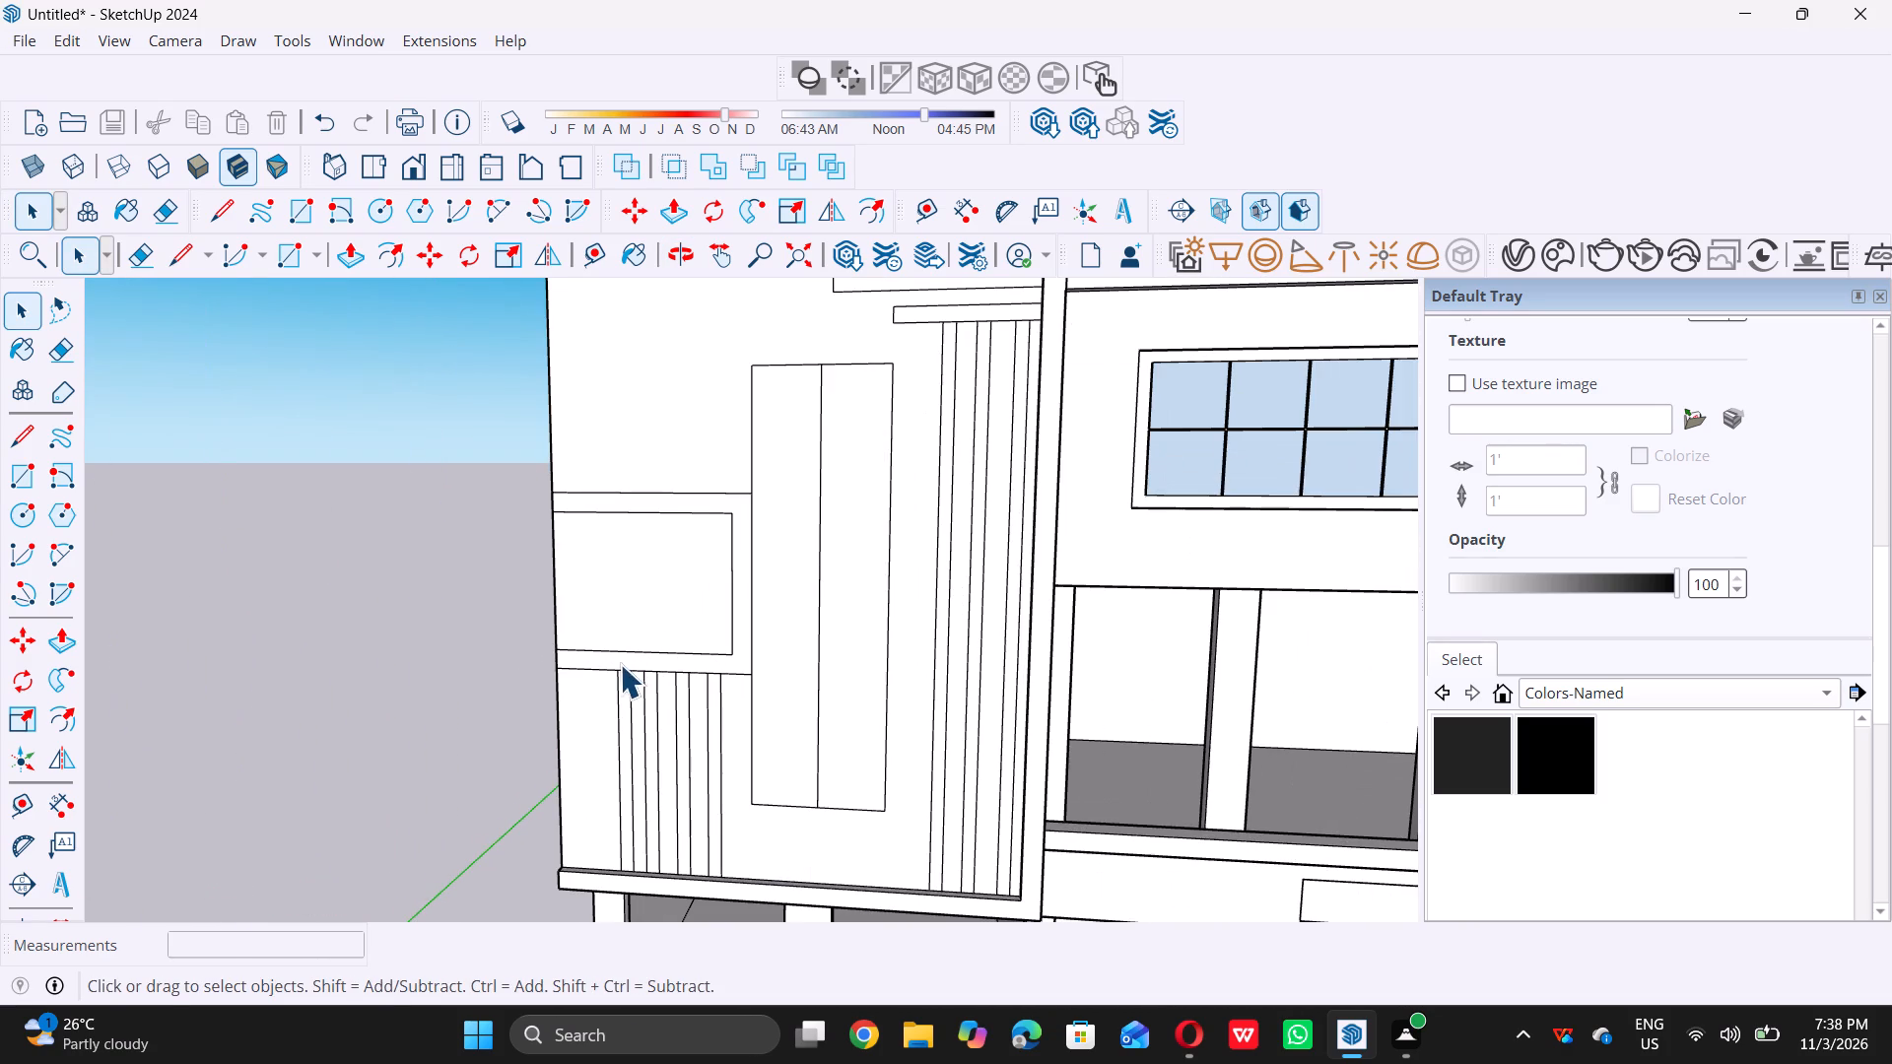
{"action": "scroll", "coordinate": [621, 668], "scroll_direction": "up", "scroll_amount": 9}
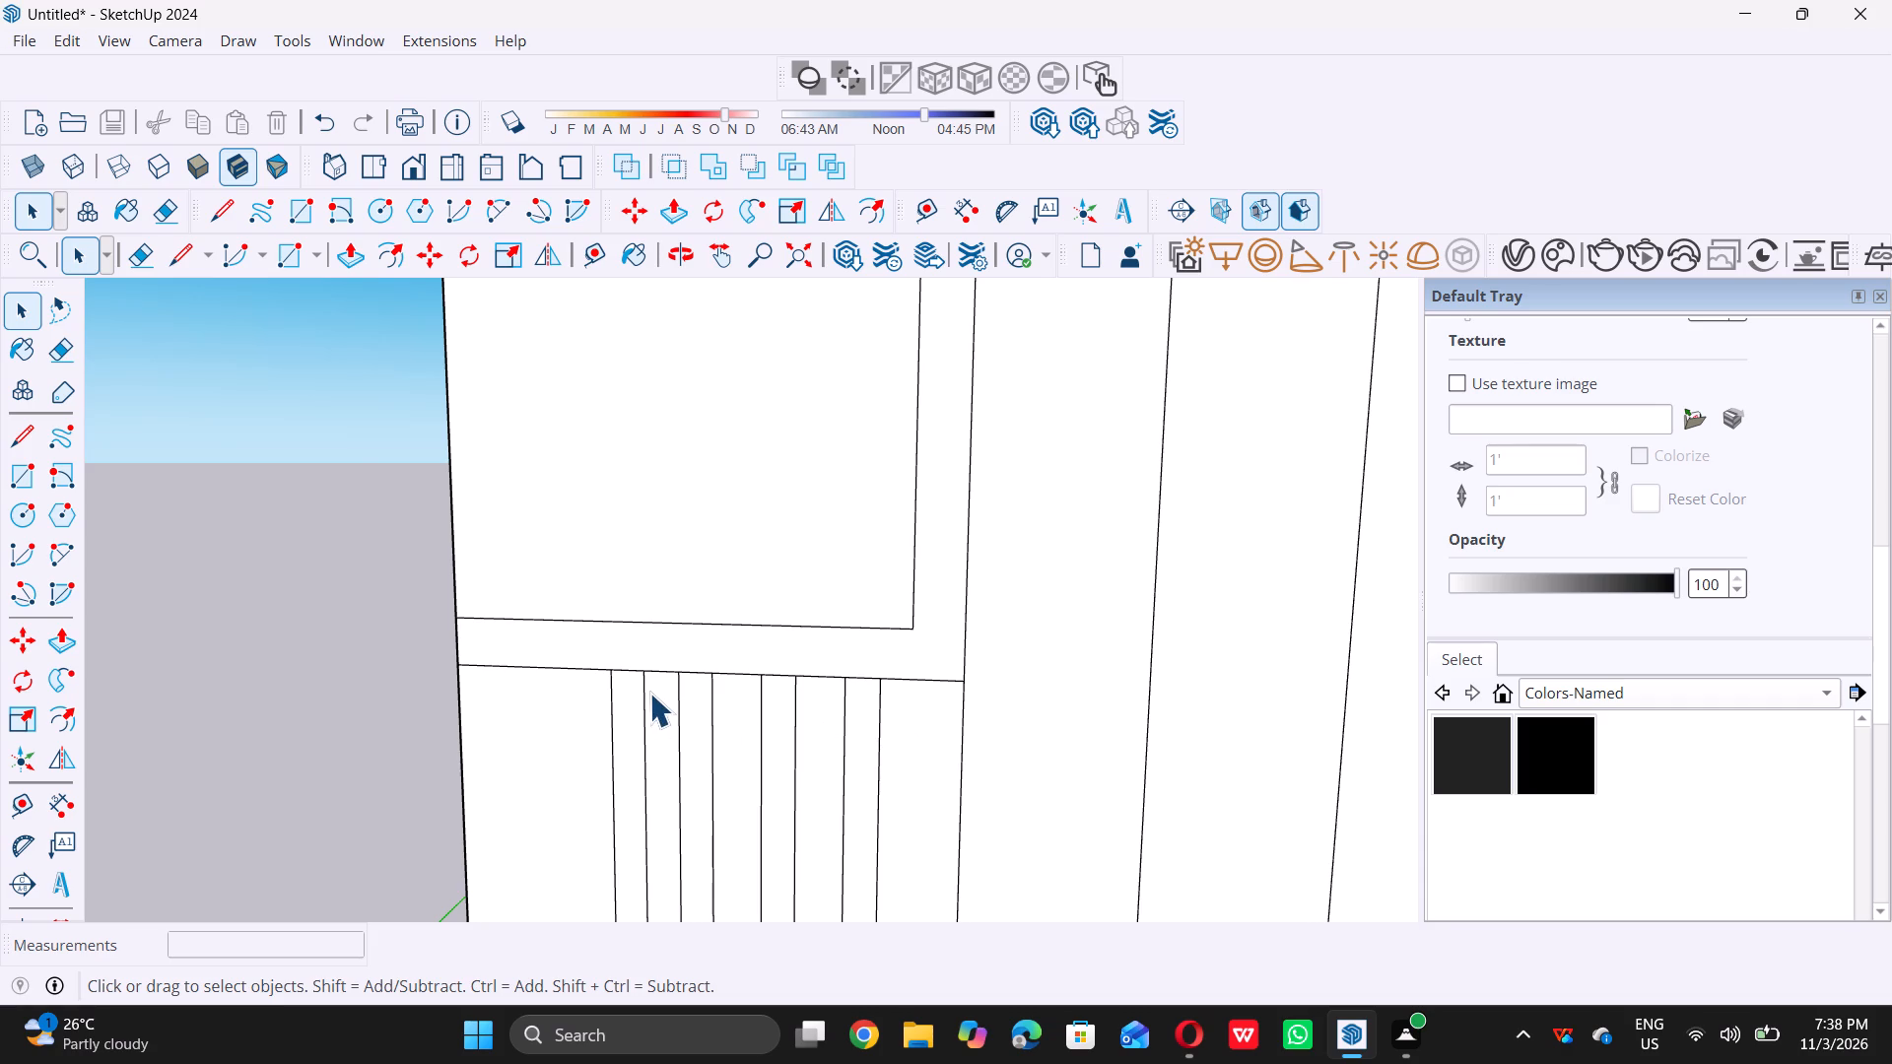
{"action": "scroll", "coordinate": [649, 693], "scroll_direction": "up", "scroll_amount": 4}
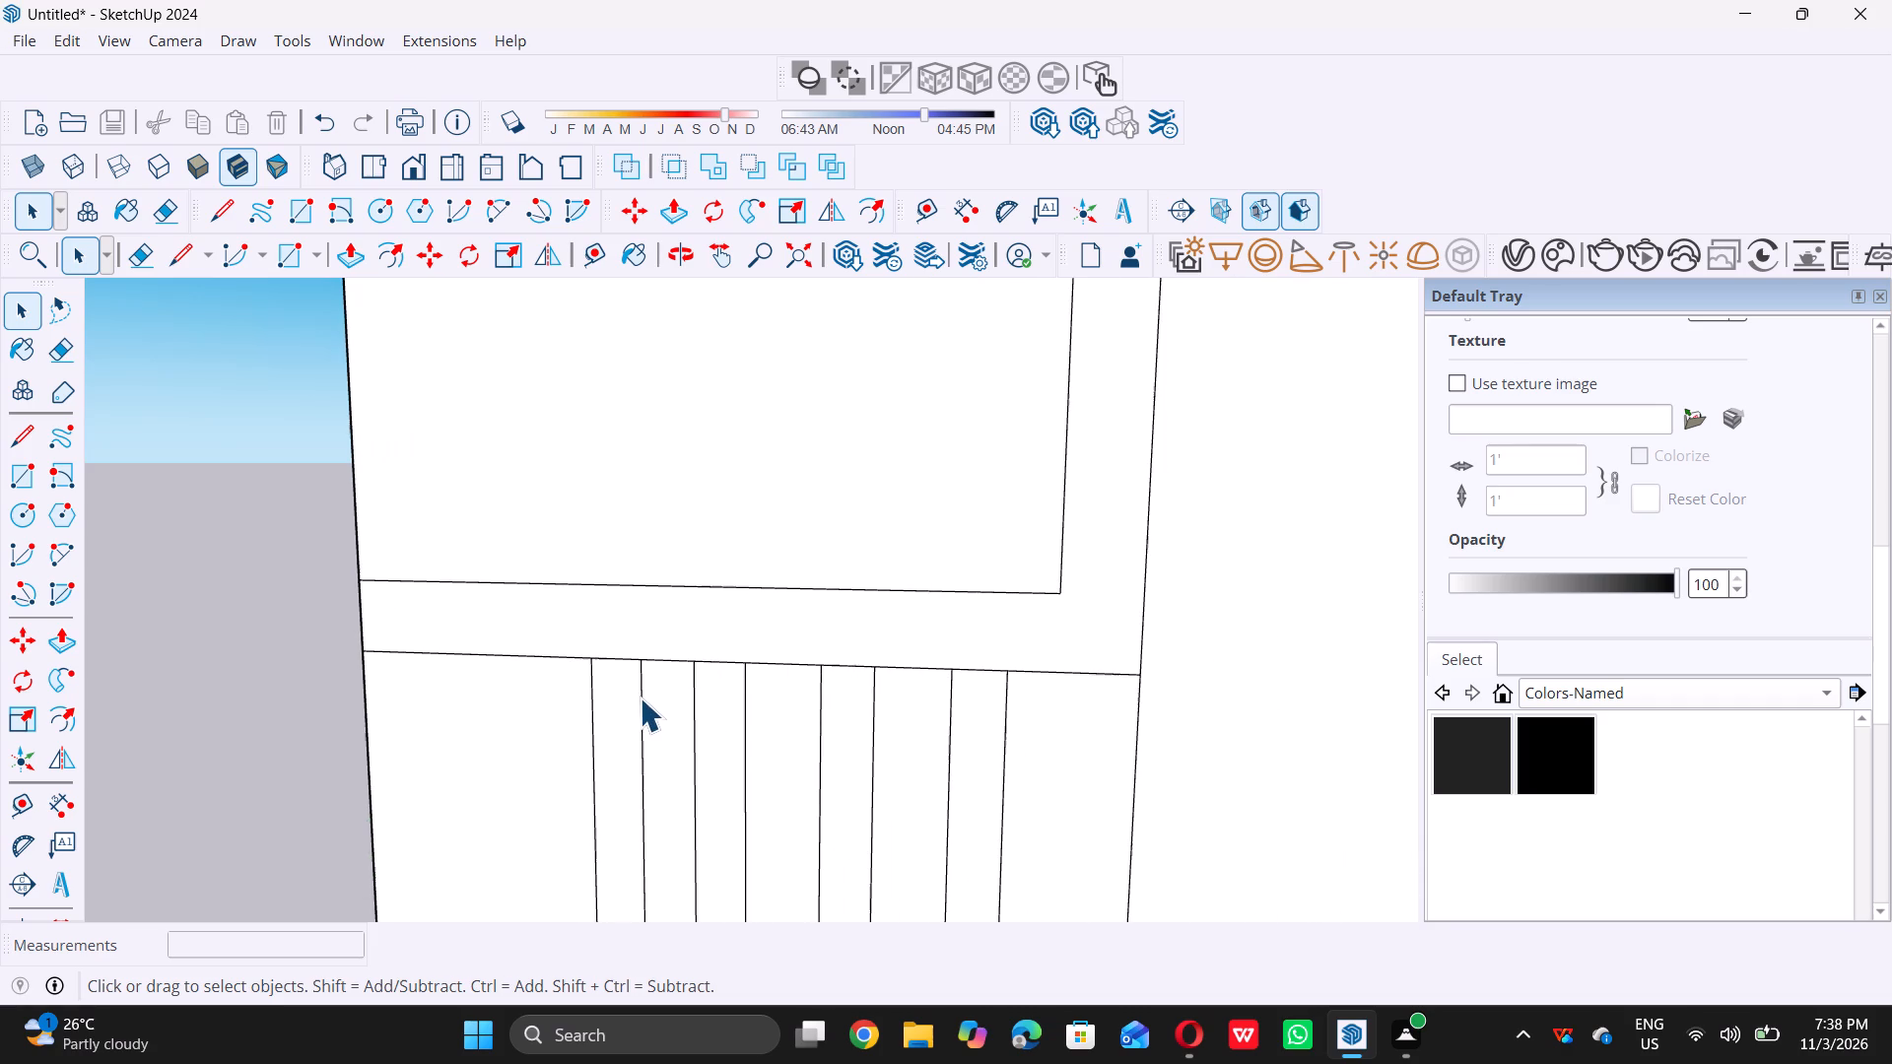
{"action": "double_click", "coordinate": [640, 698]}
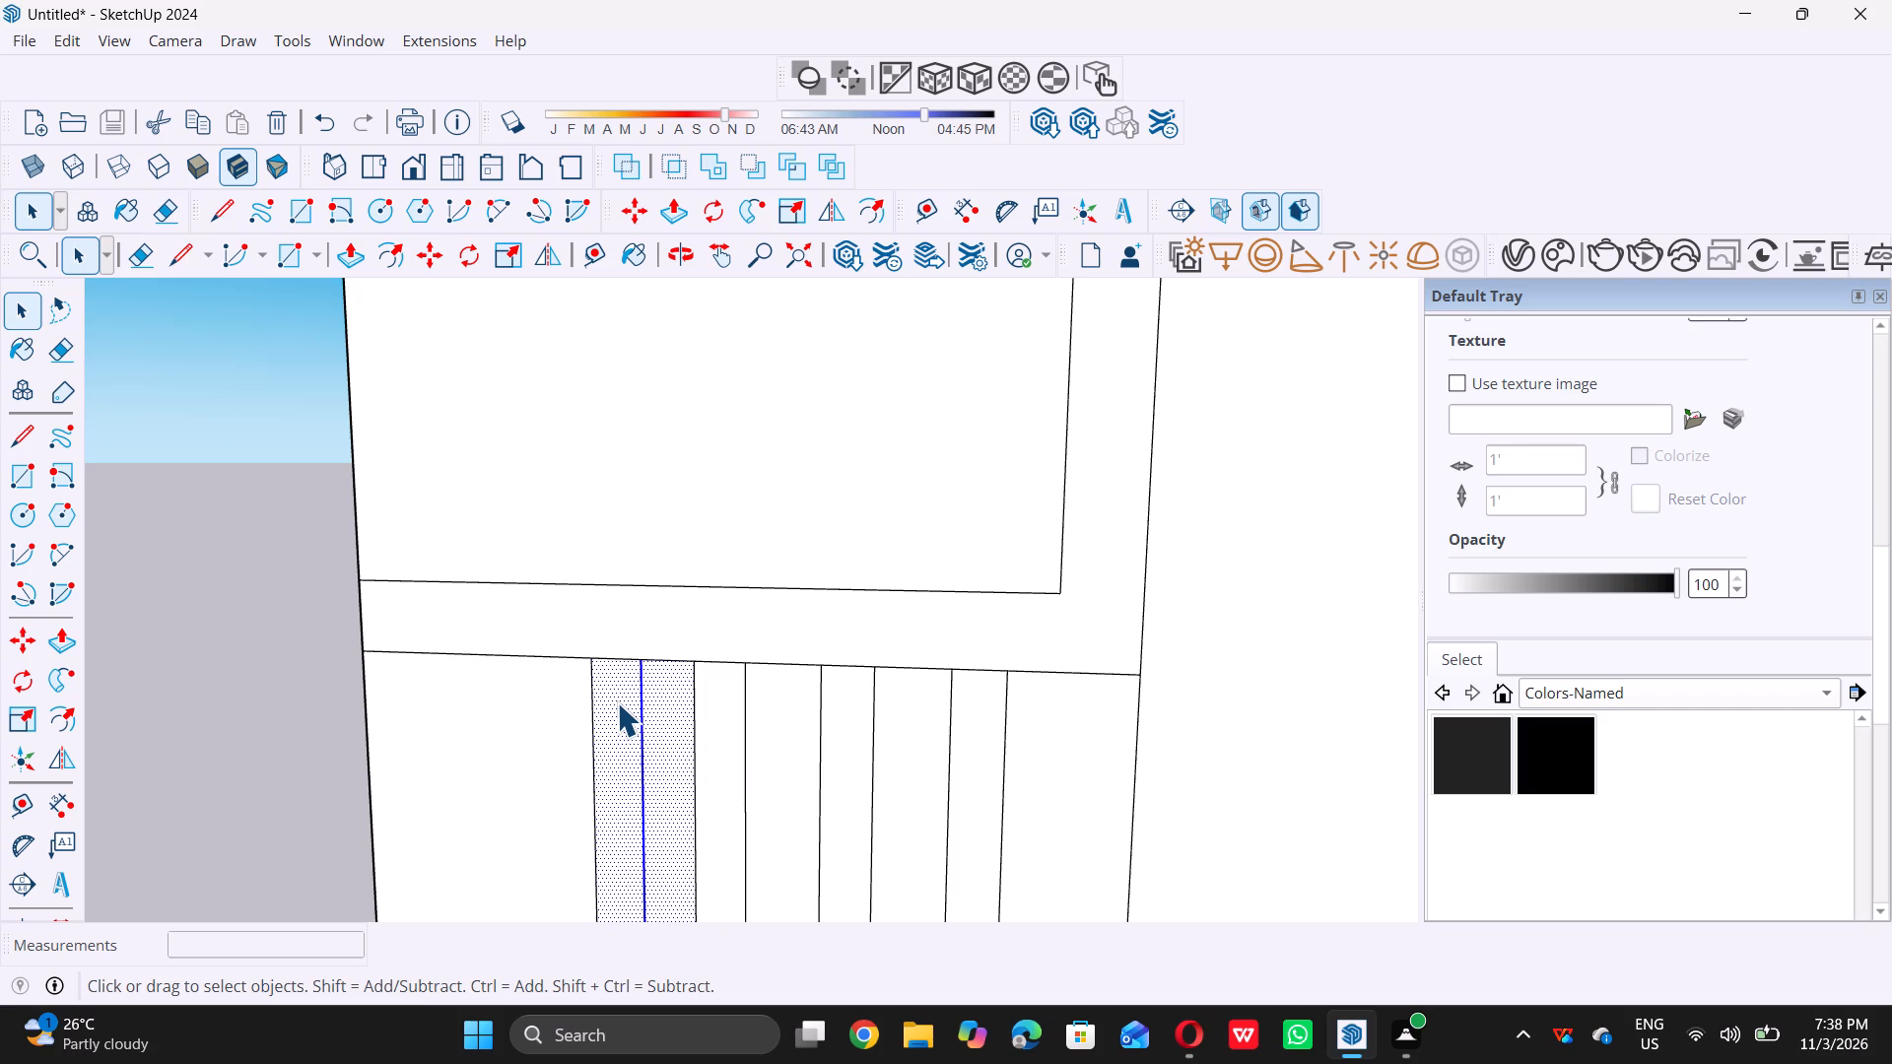
{"action": "left_click", "coordinate": [616, 688], "text": "shift"}
{"action": "triple_click", "coordinate": [658, 697], "text": "shift"}
{"action": "left_click", "coordinate": [659, 698], "text": "shift"}
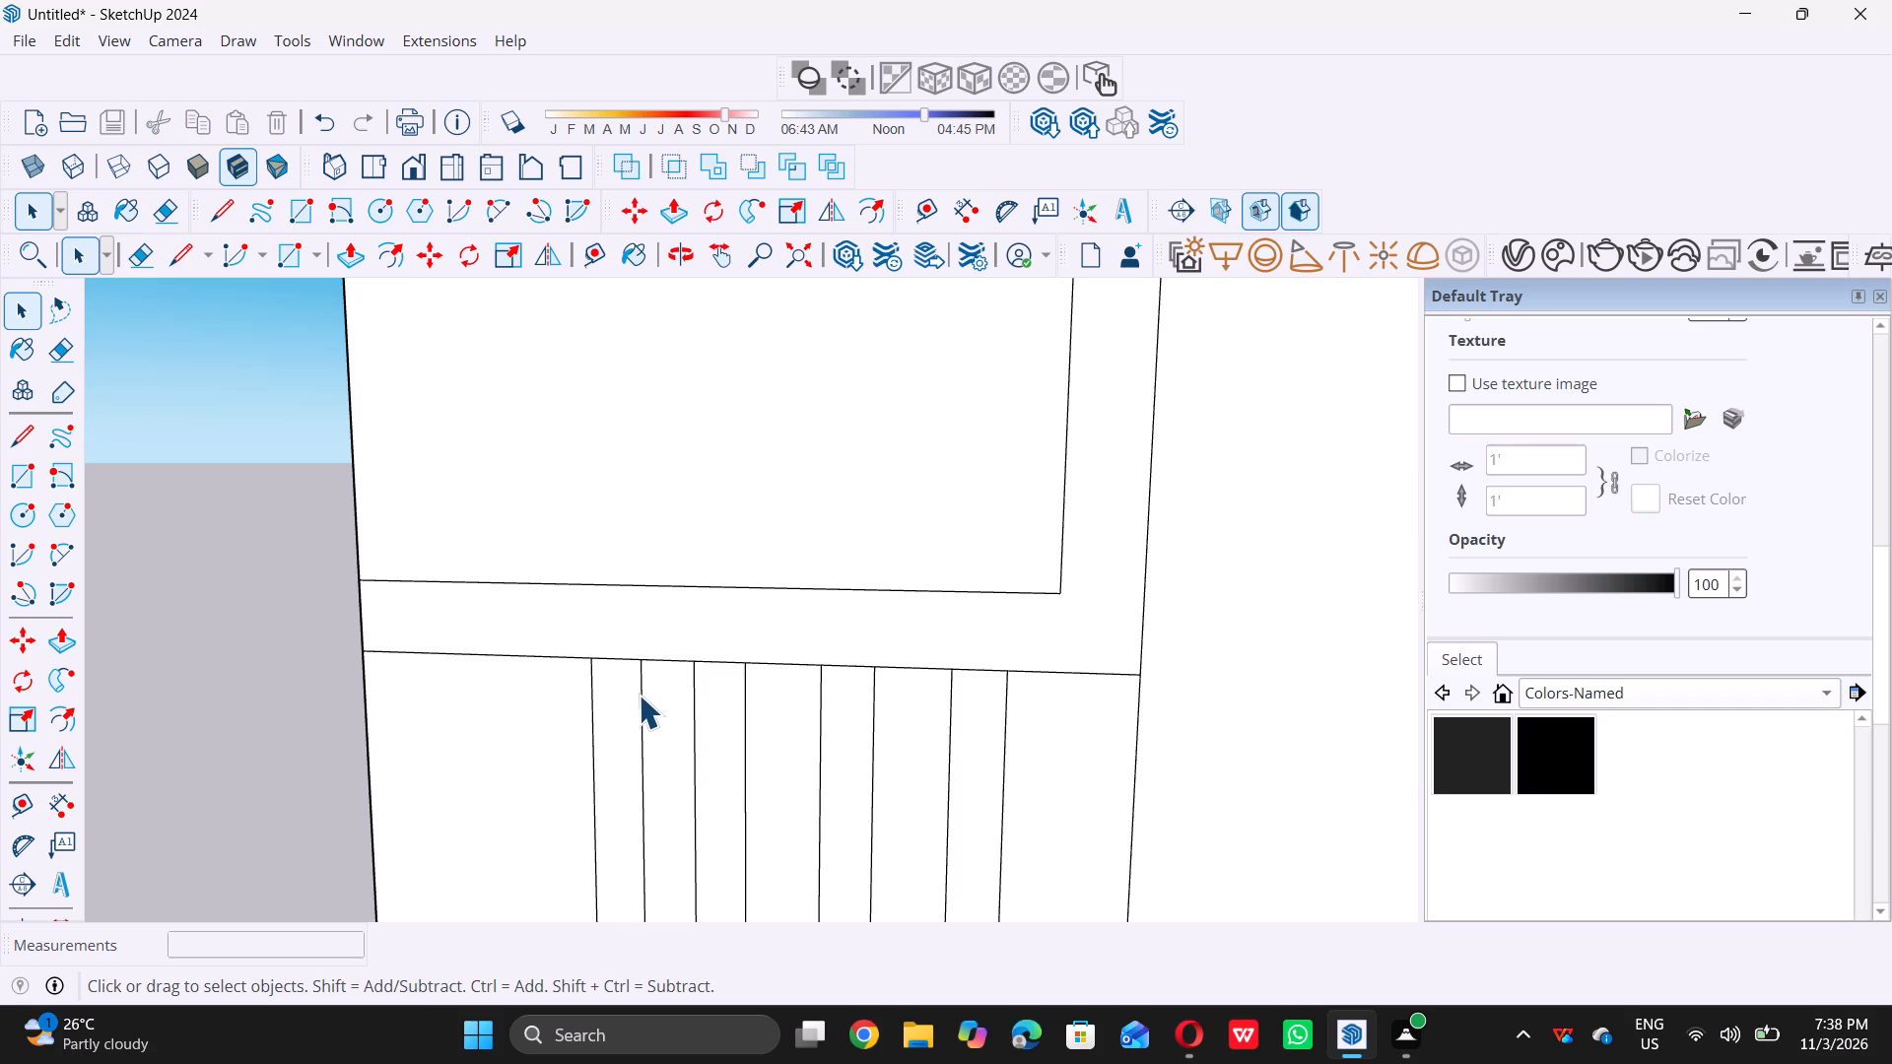
{"action": "left_click", "coordinate": [639, 696]}
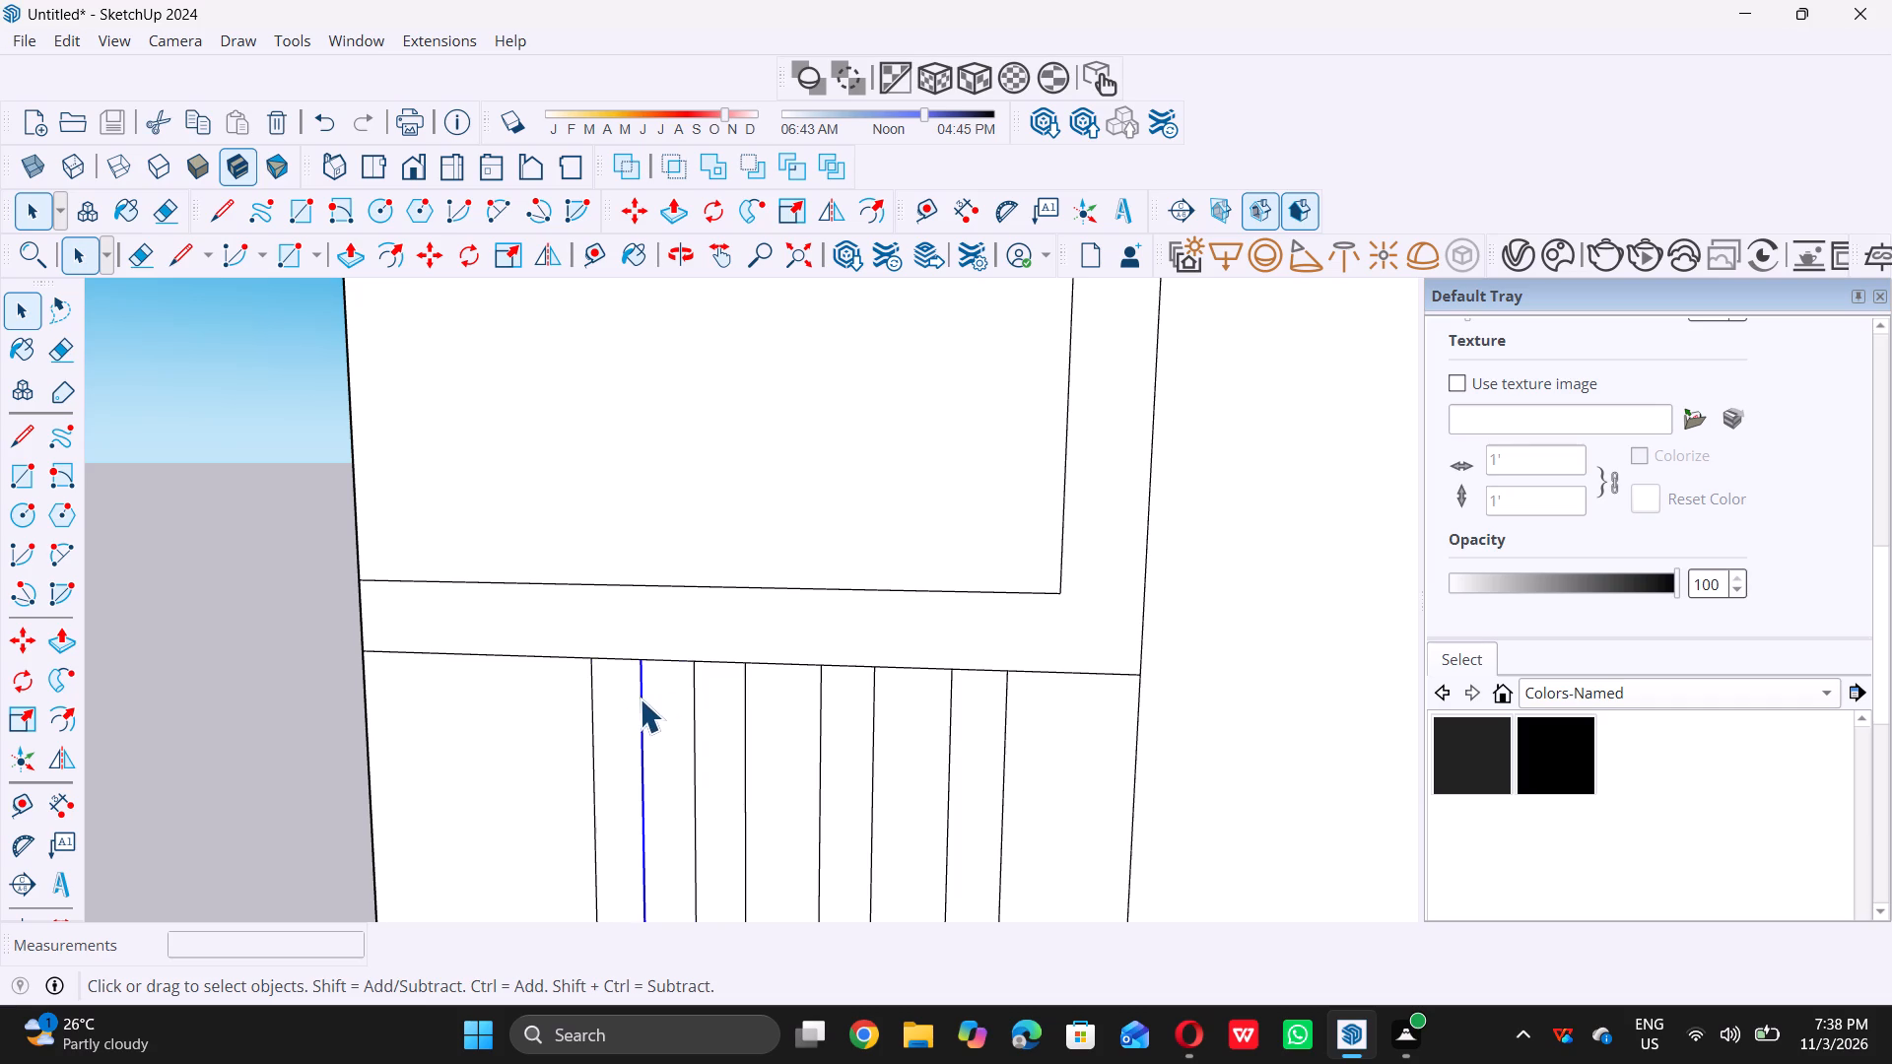
{"action": "left_click", "coordinate": [589, 663], "text": "shift"}
{"action": "key", "text": "m"}
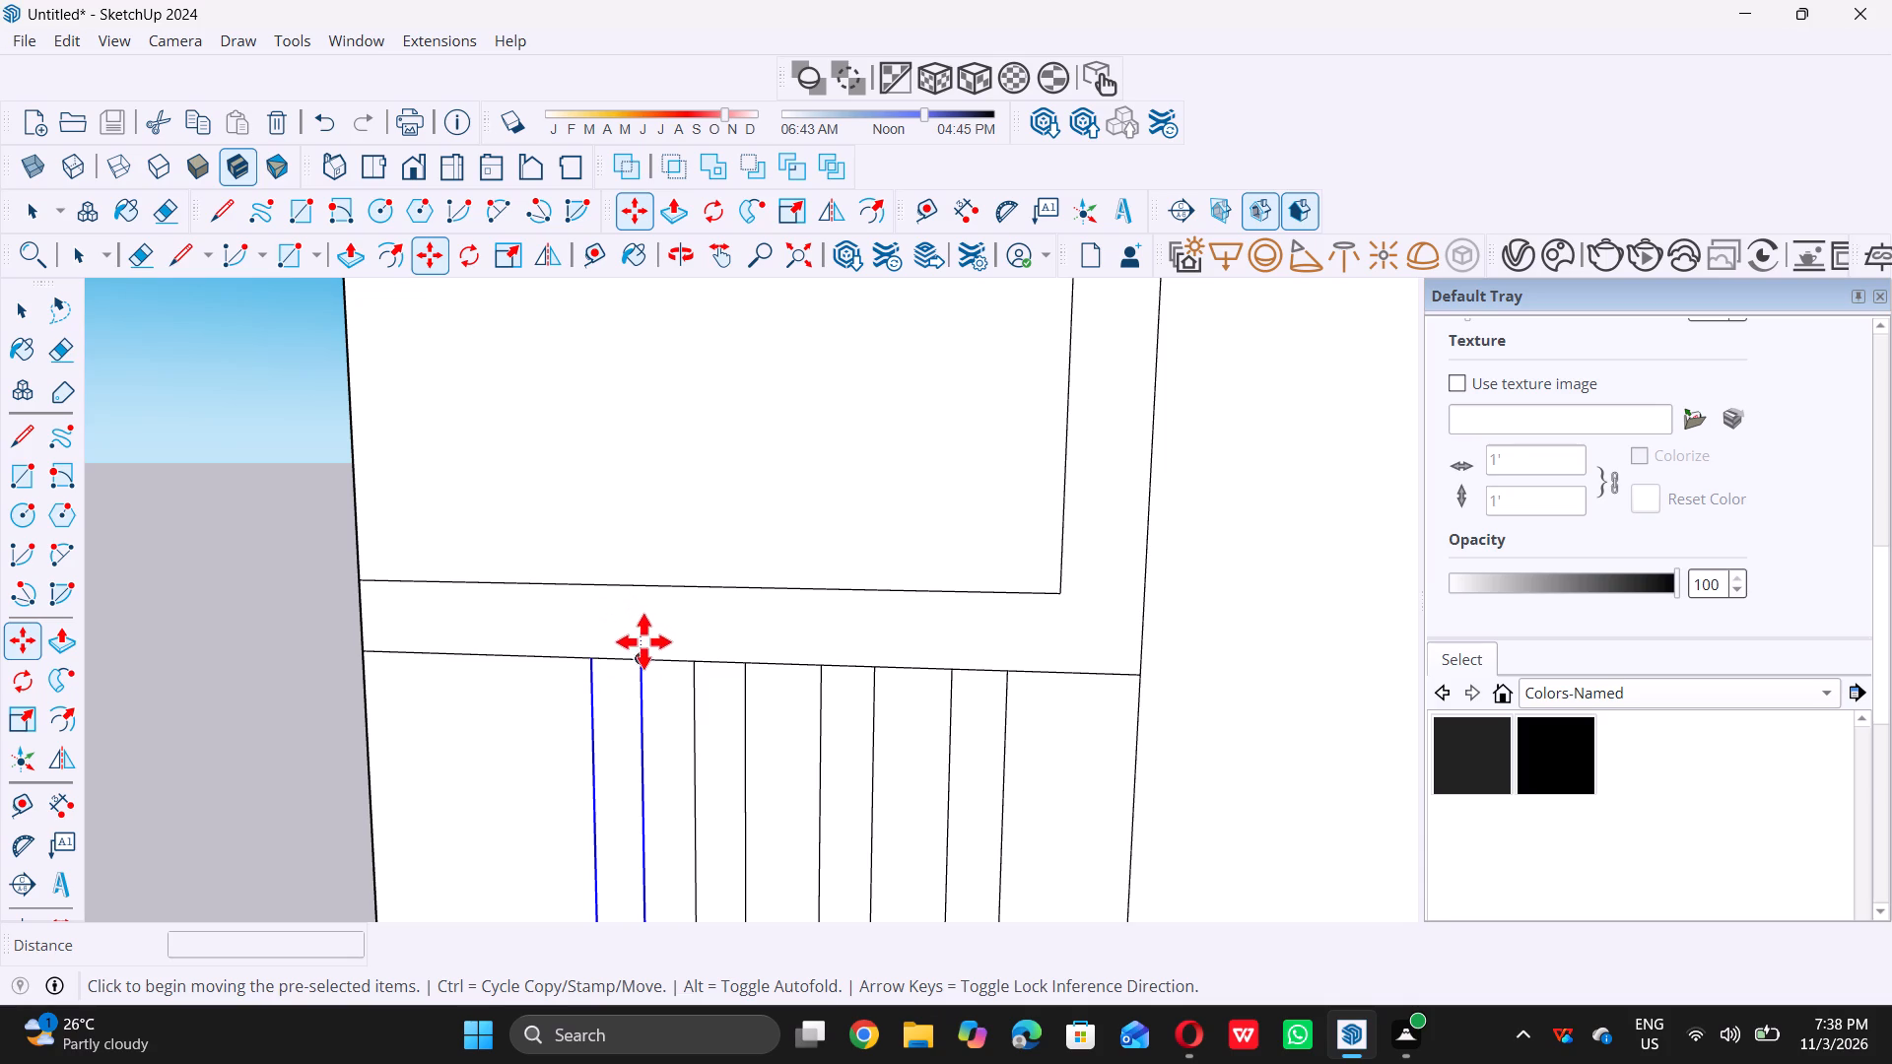
{"action": "double_click", "coordinate": [642, 658]}
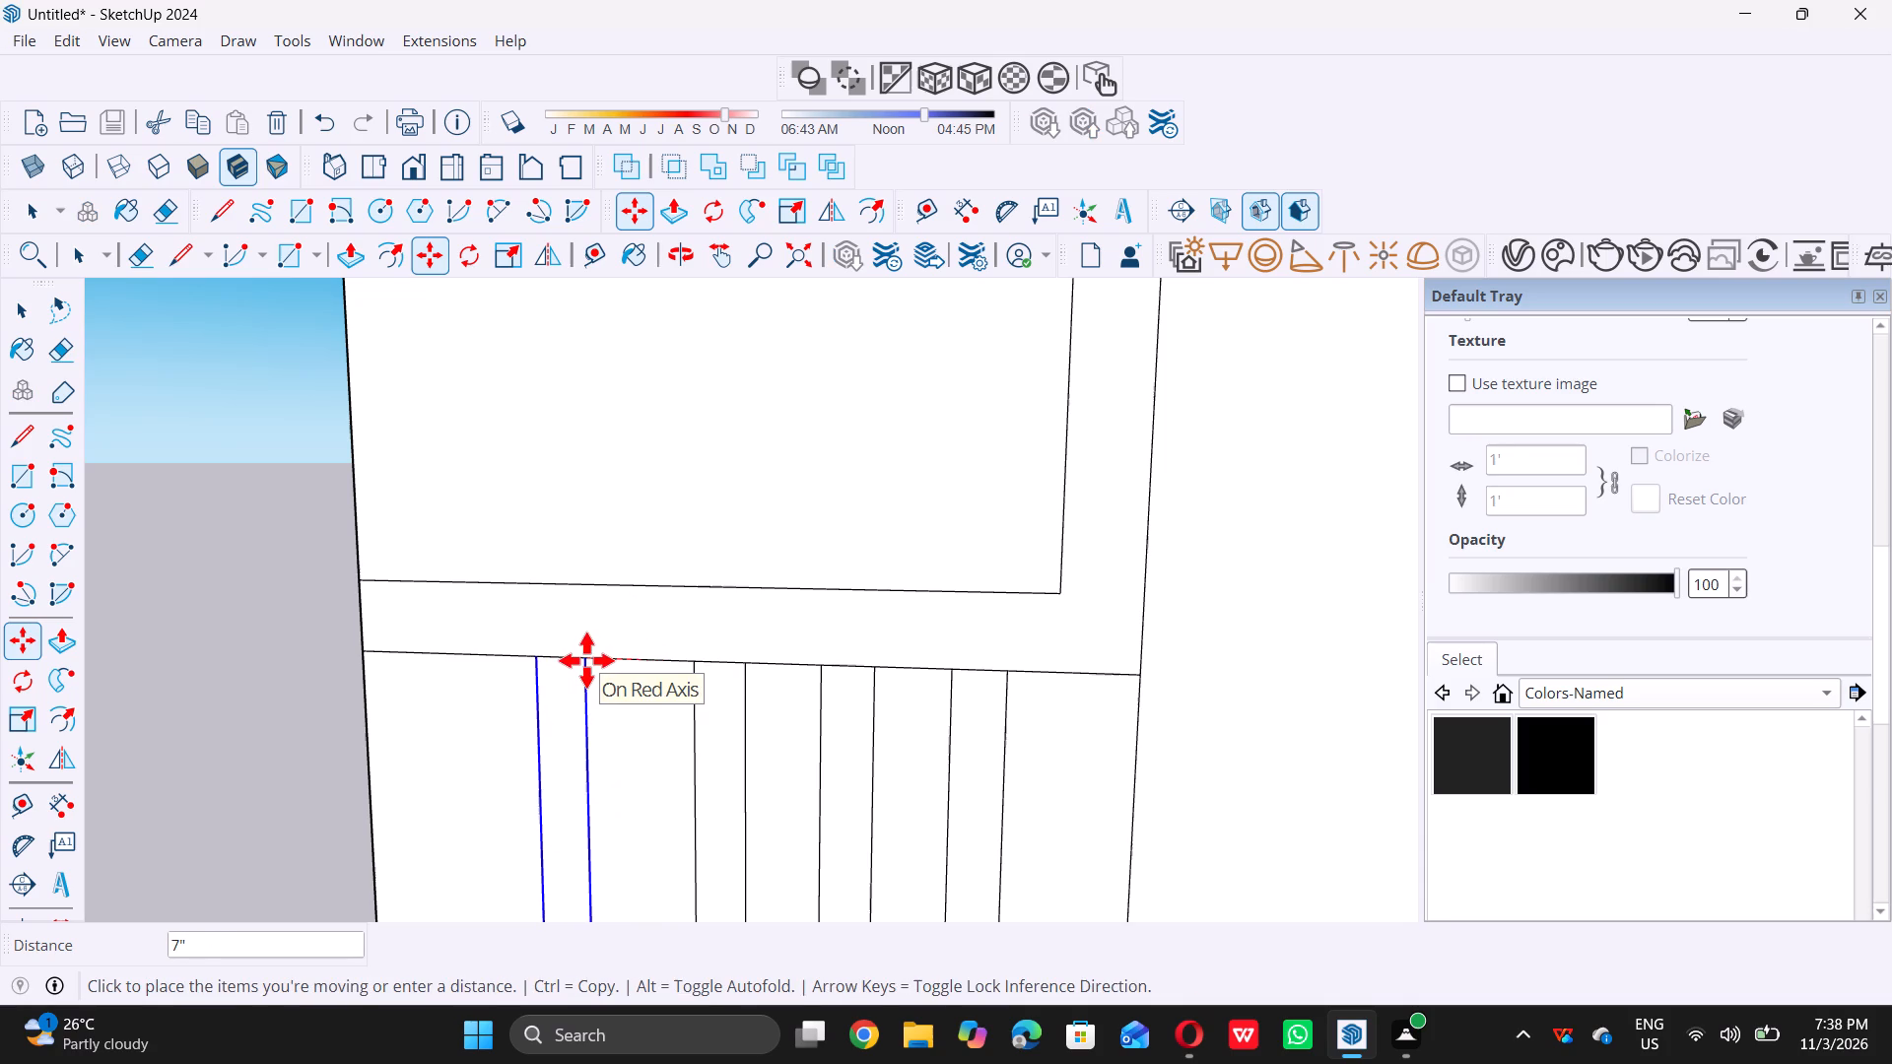
{"action": "triple_click", "coordinate": [584, 659]}
{"action": "left_click", "coordinate": [582, 659]}
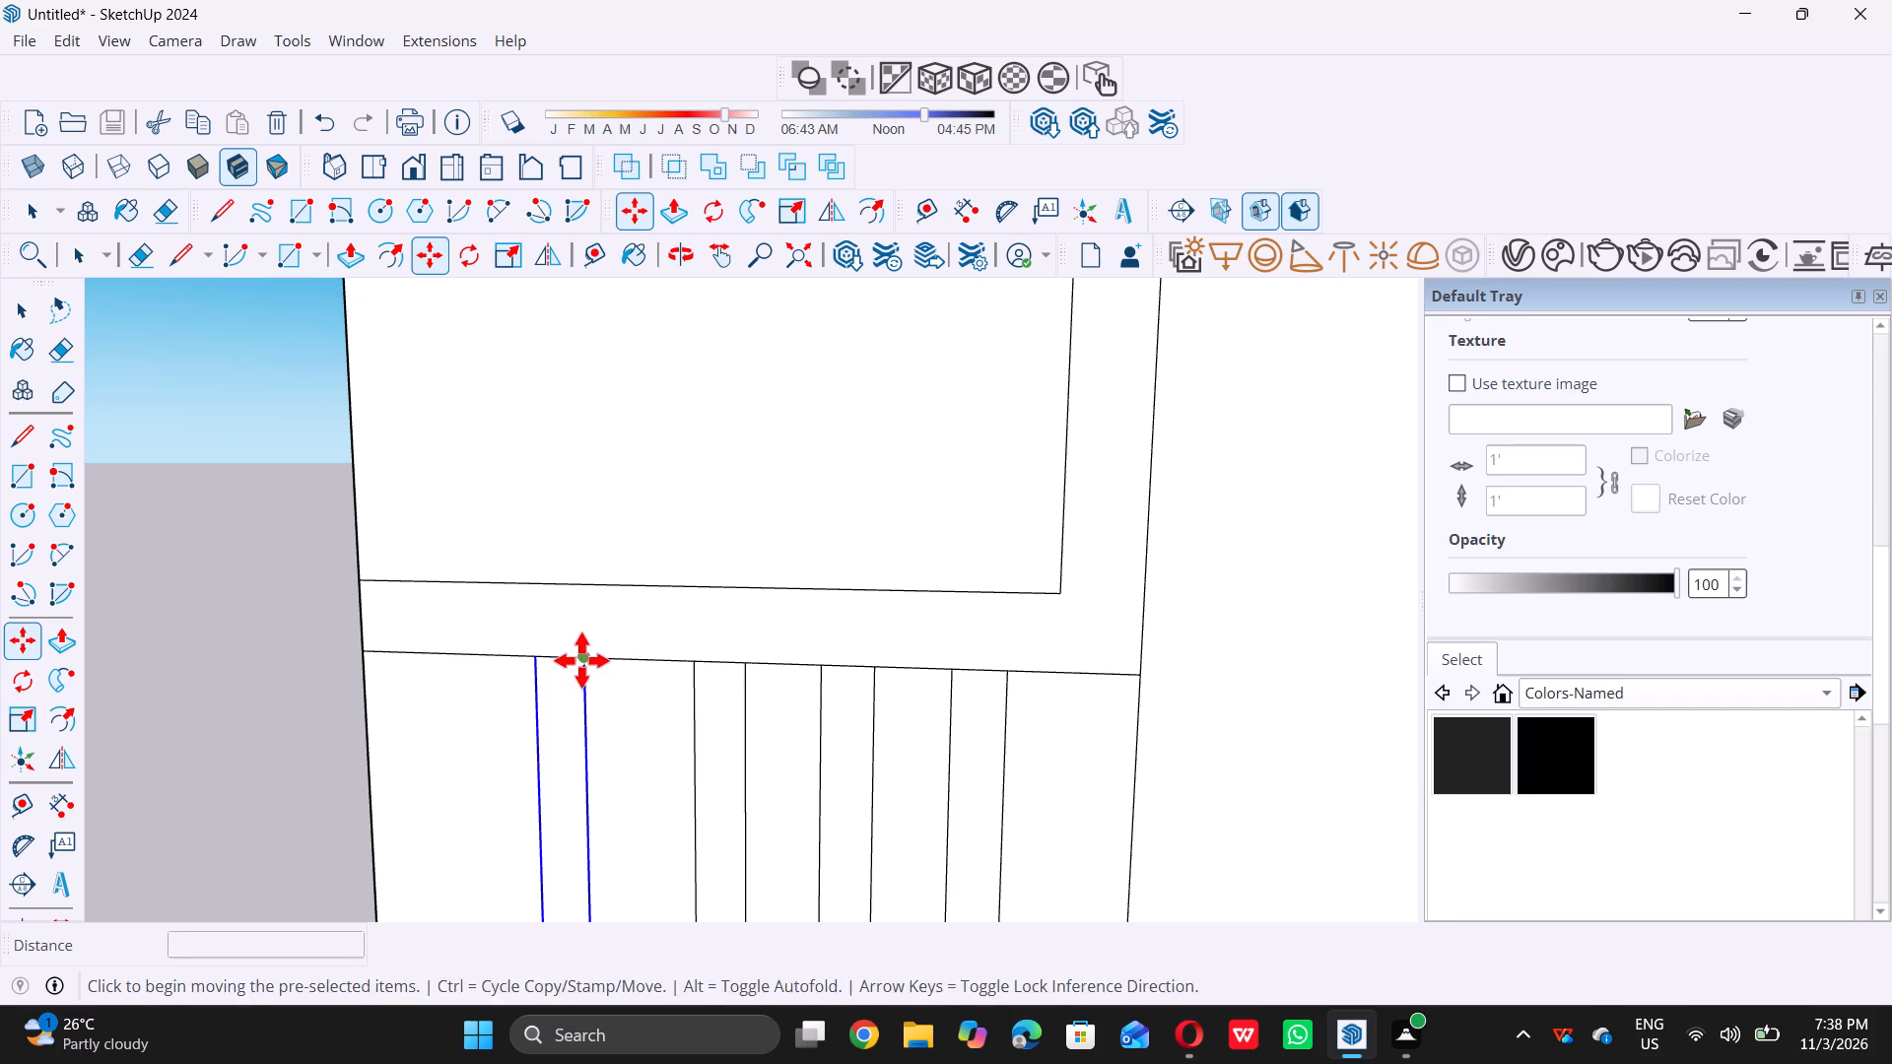
{"action": "key", "text": "space"}
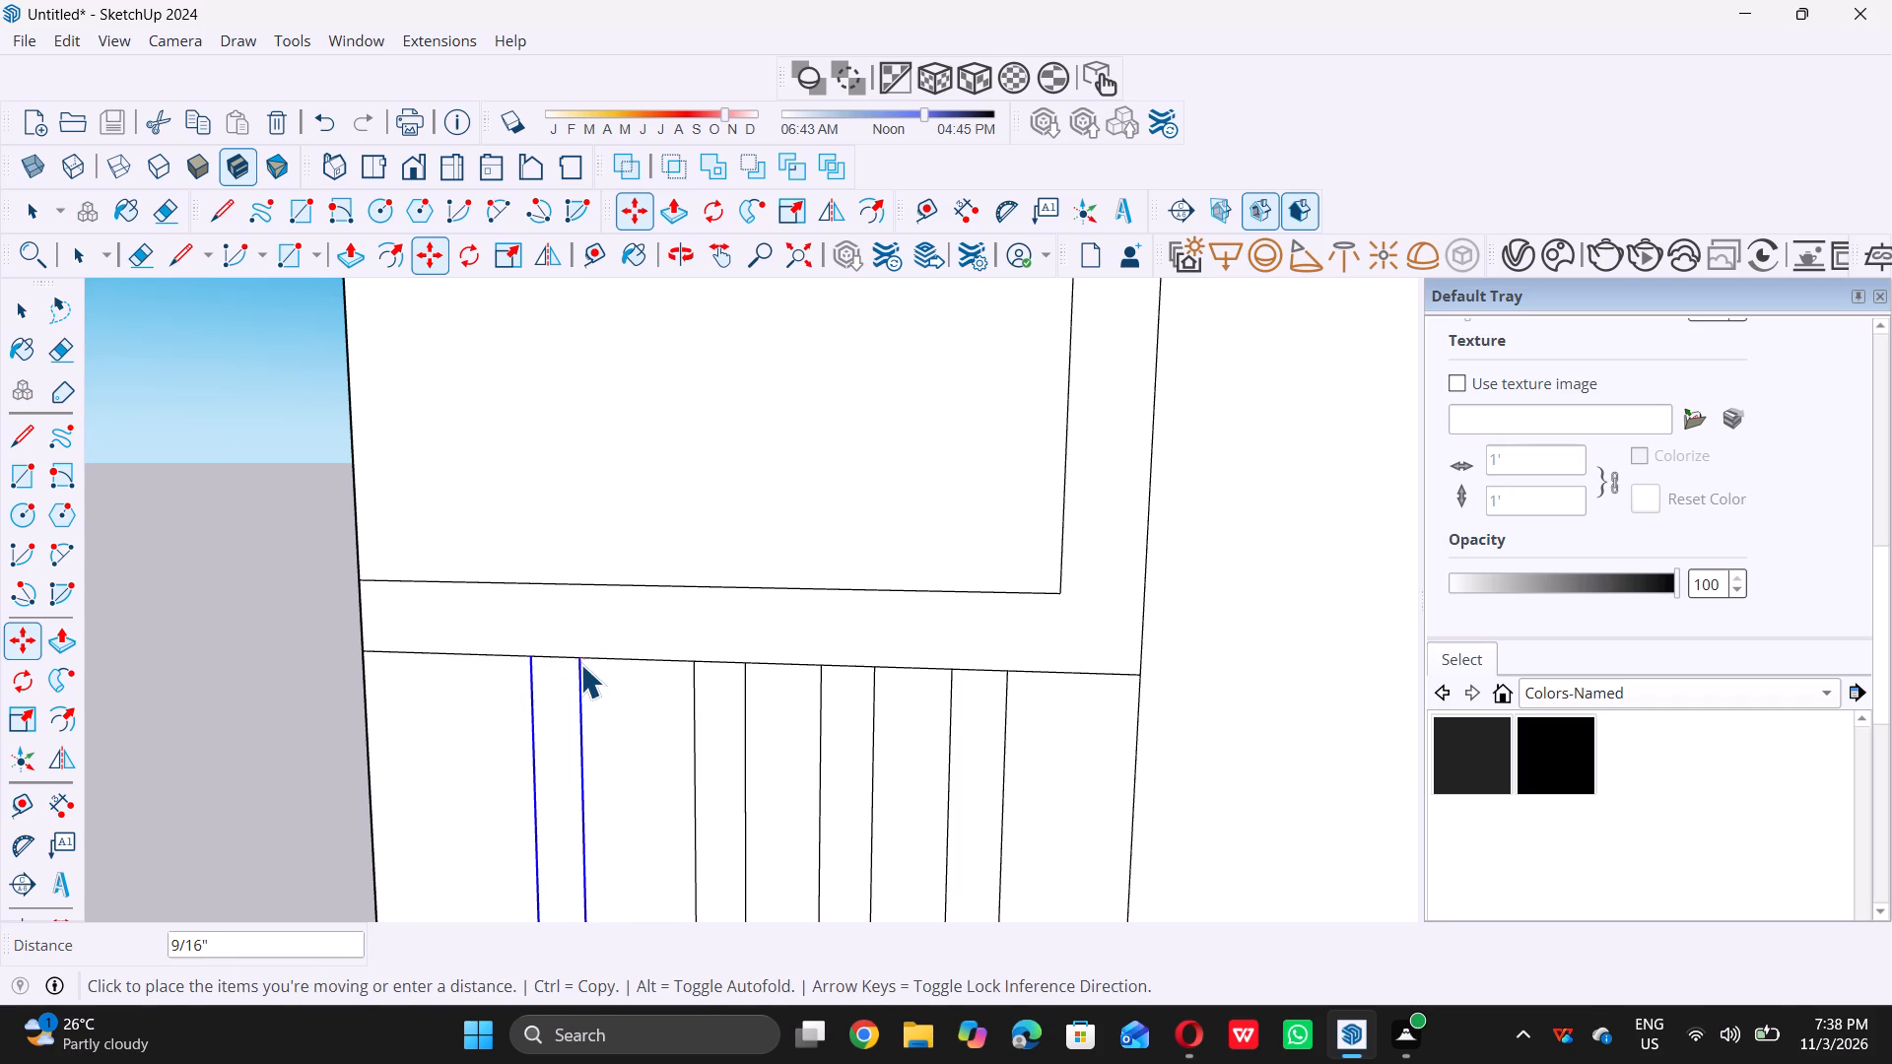
Move the third strip's two long edges about 2 11/16" toward the outermost strip to even out the gaps.
{"action": "left_click", "coordinate": [744, 686]}
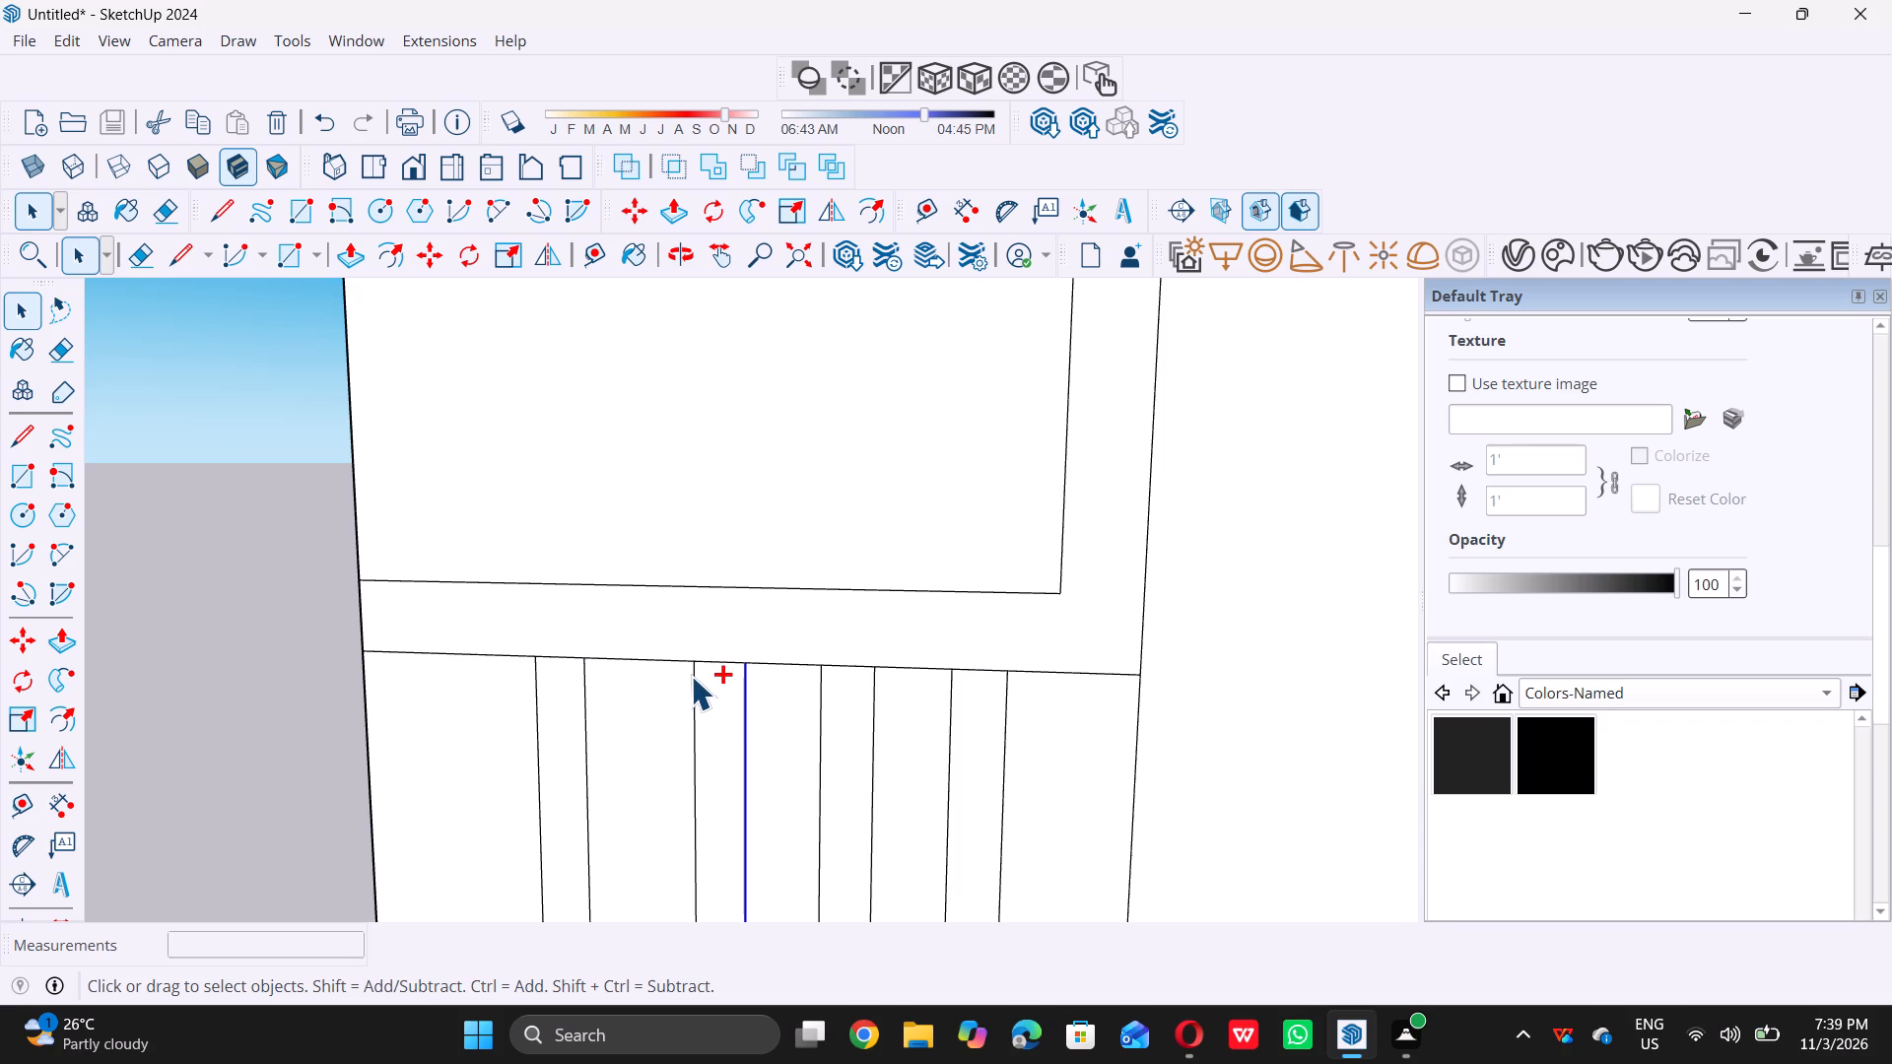
{"action": "left_click", "coordinate": [691, 676], "text": "ctrl"}
{"action": "key", "text": "m"}
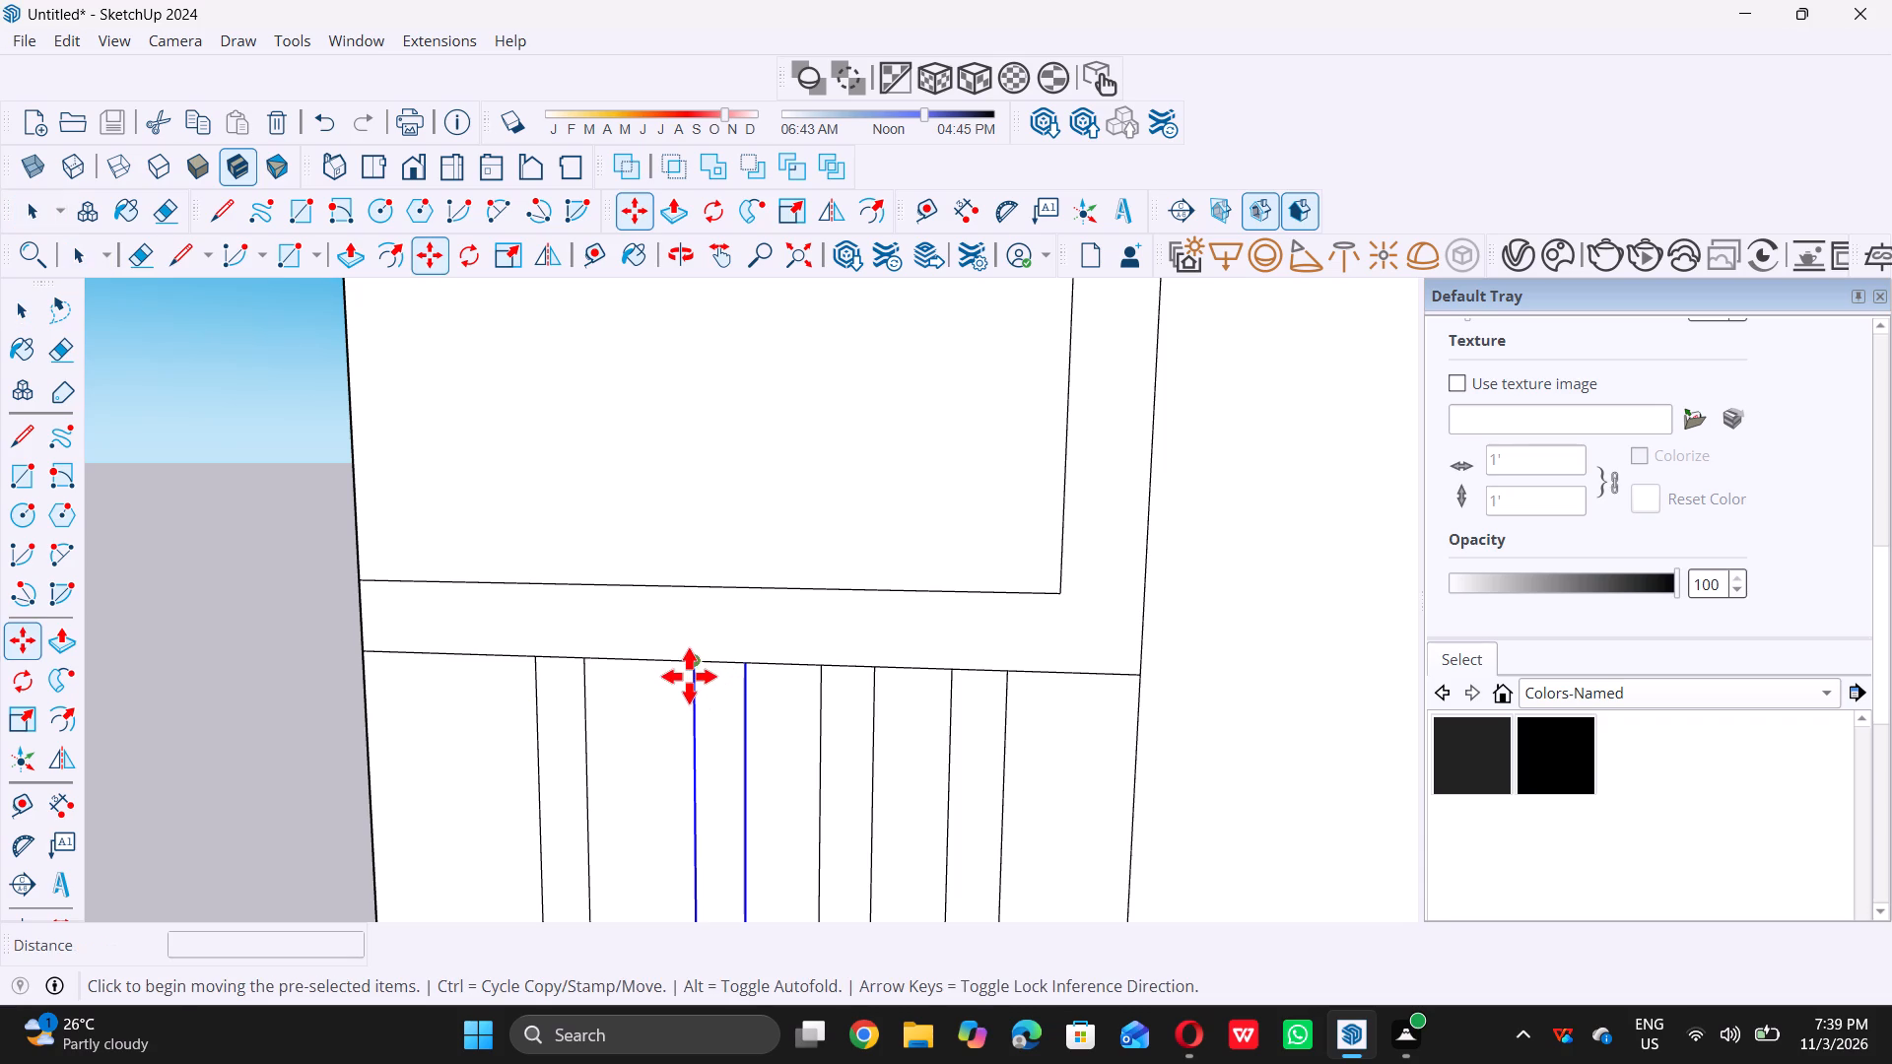
{"action": "triple_click", "coordinate": [690, 659]}
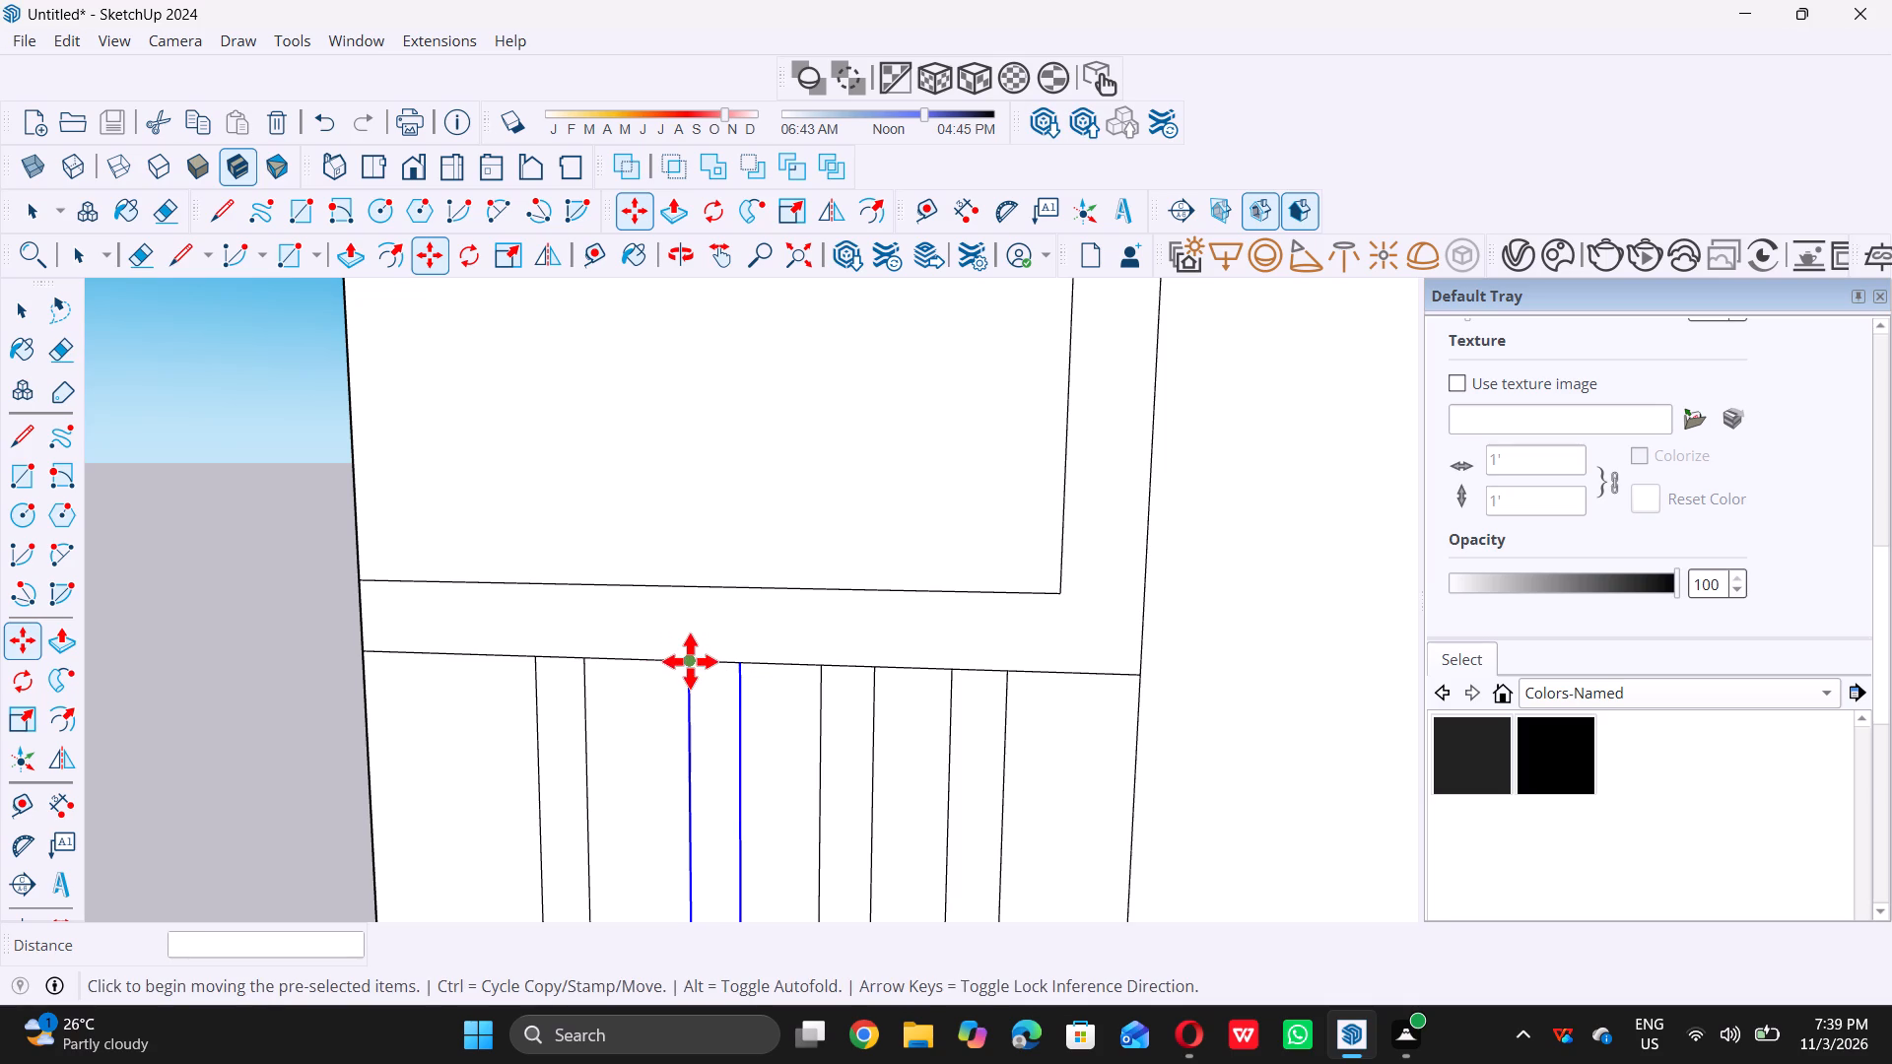
{"action": "left_click", "coordinate": [690, 661]}
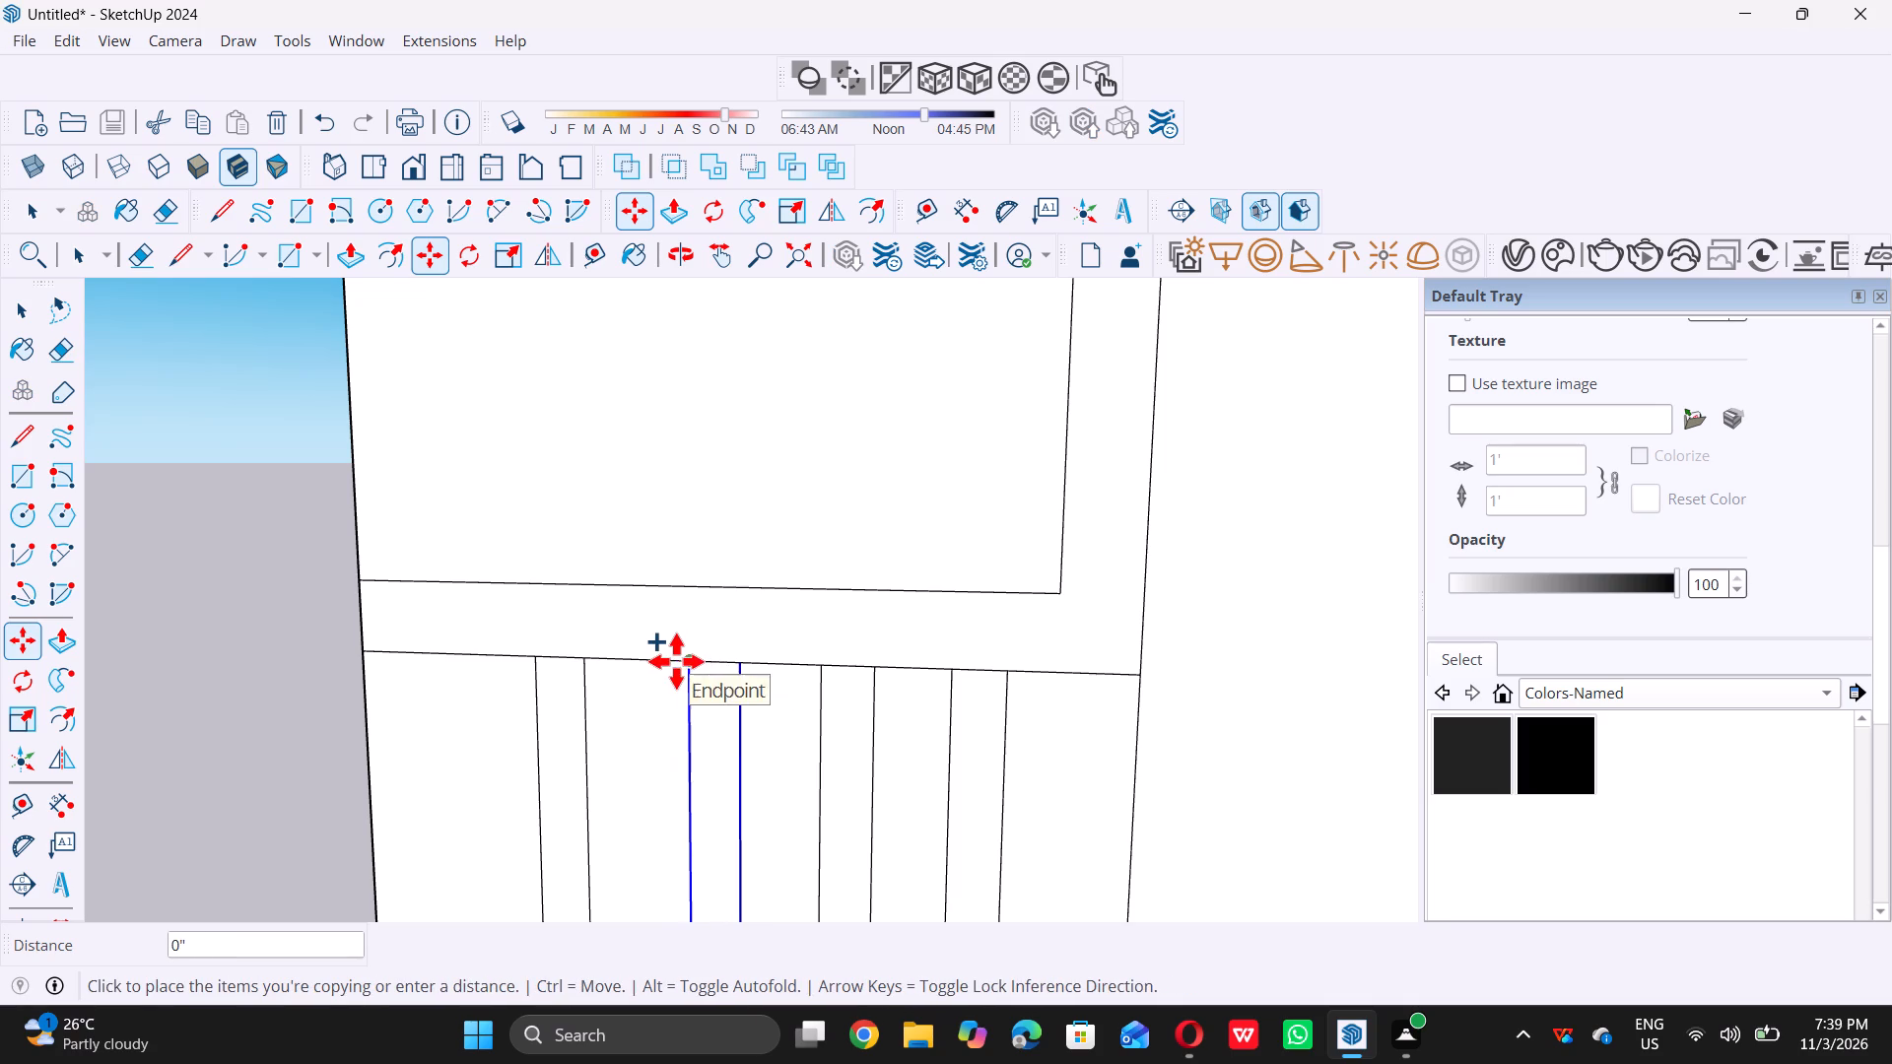
{"action": "key", "text": "space"}
{"action": "key", "text": "m"}
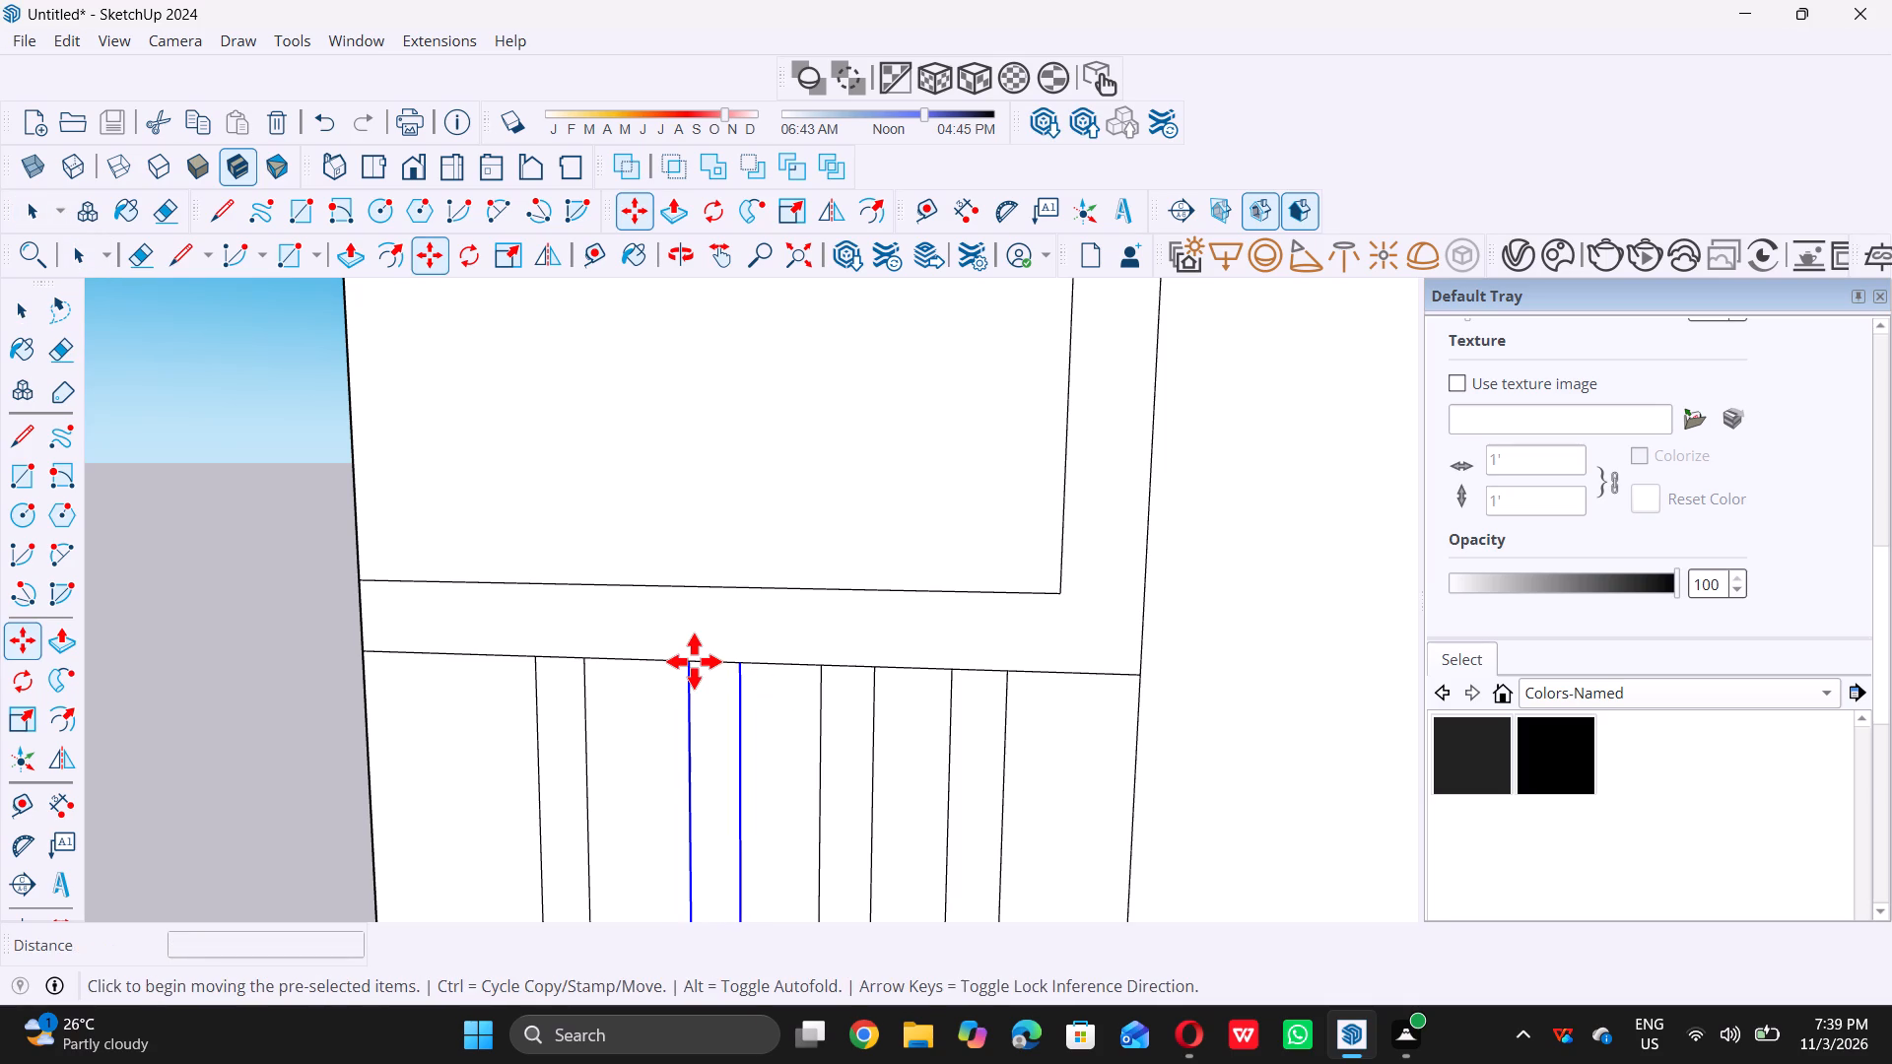
{"action": "double_click", "coordinate": [689, 661]}
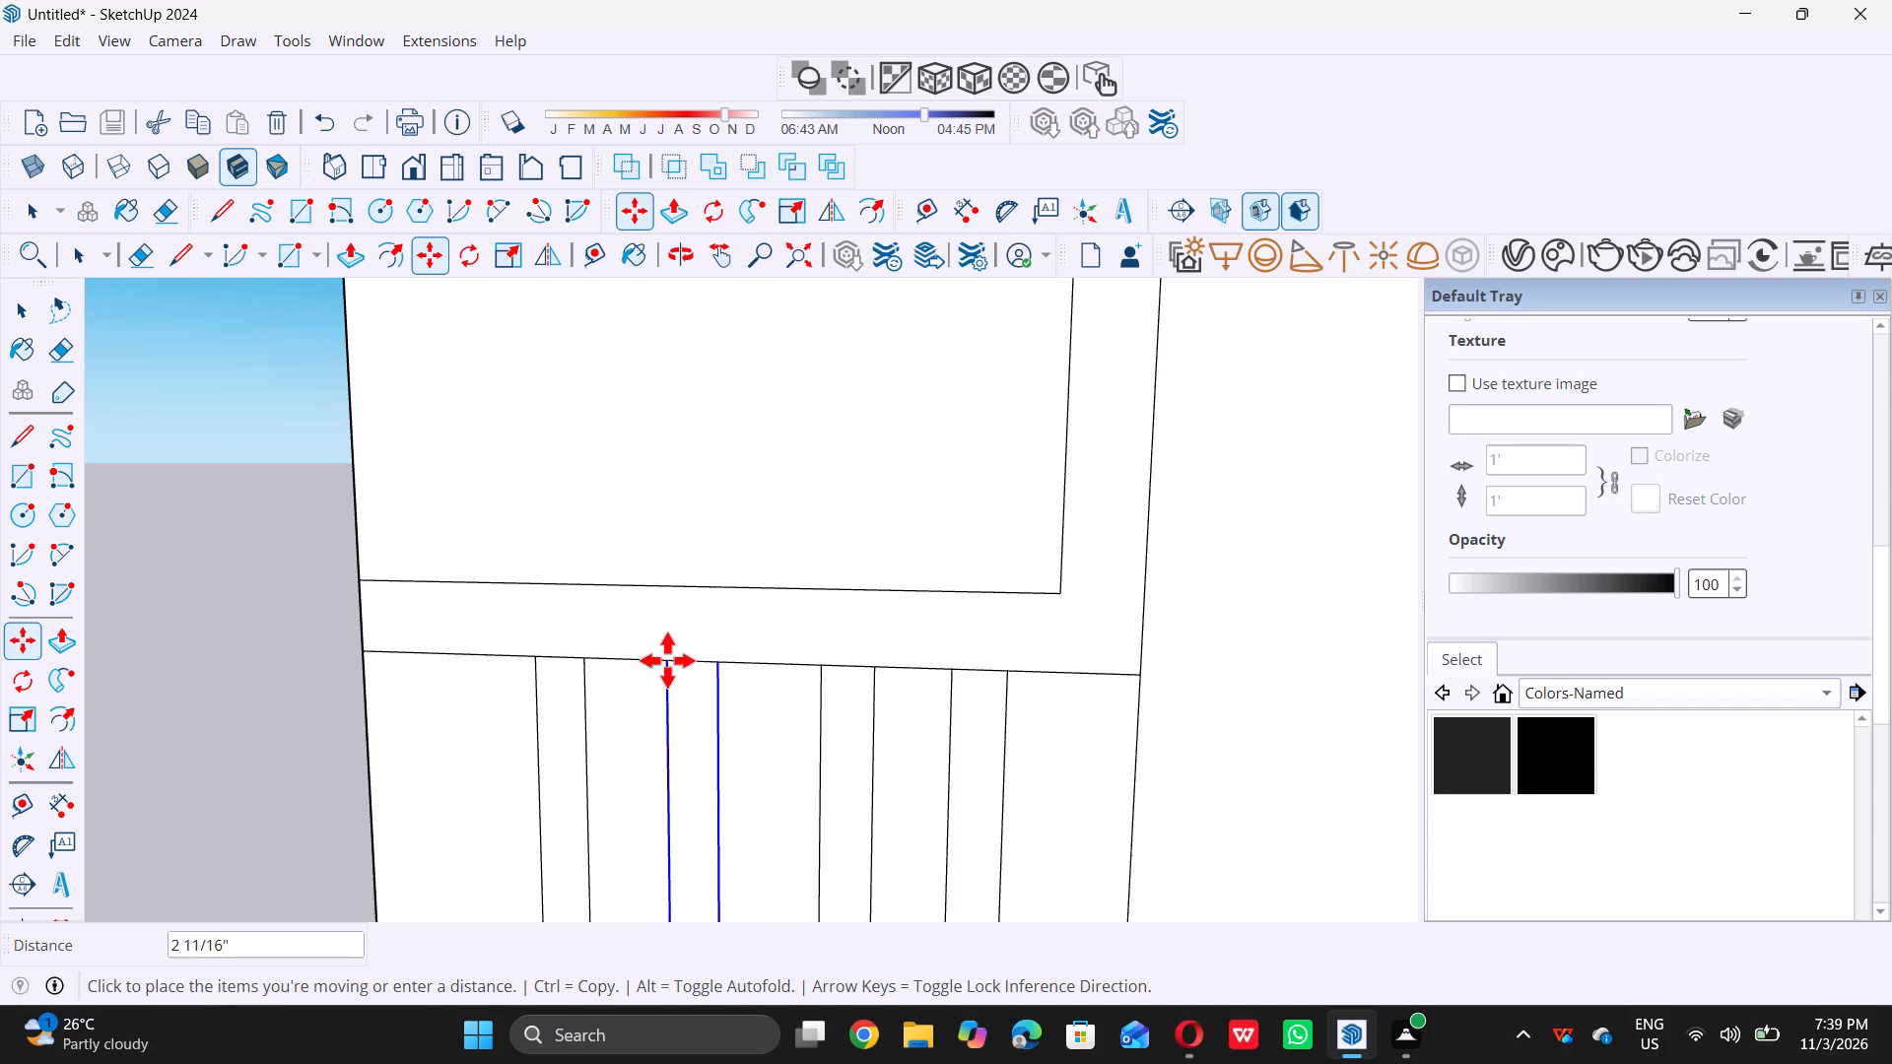
{"action": "triple_click", "coordinate": [665, 660]}
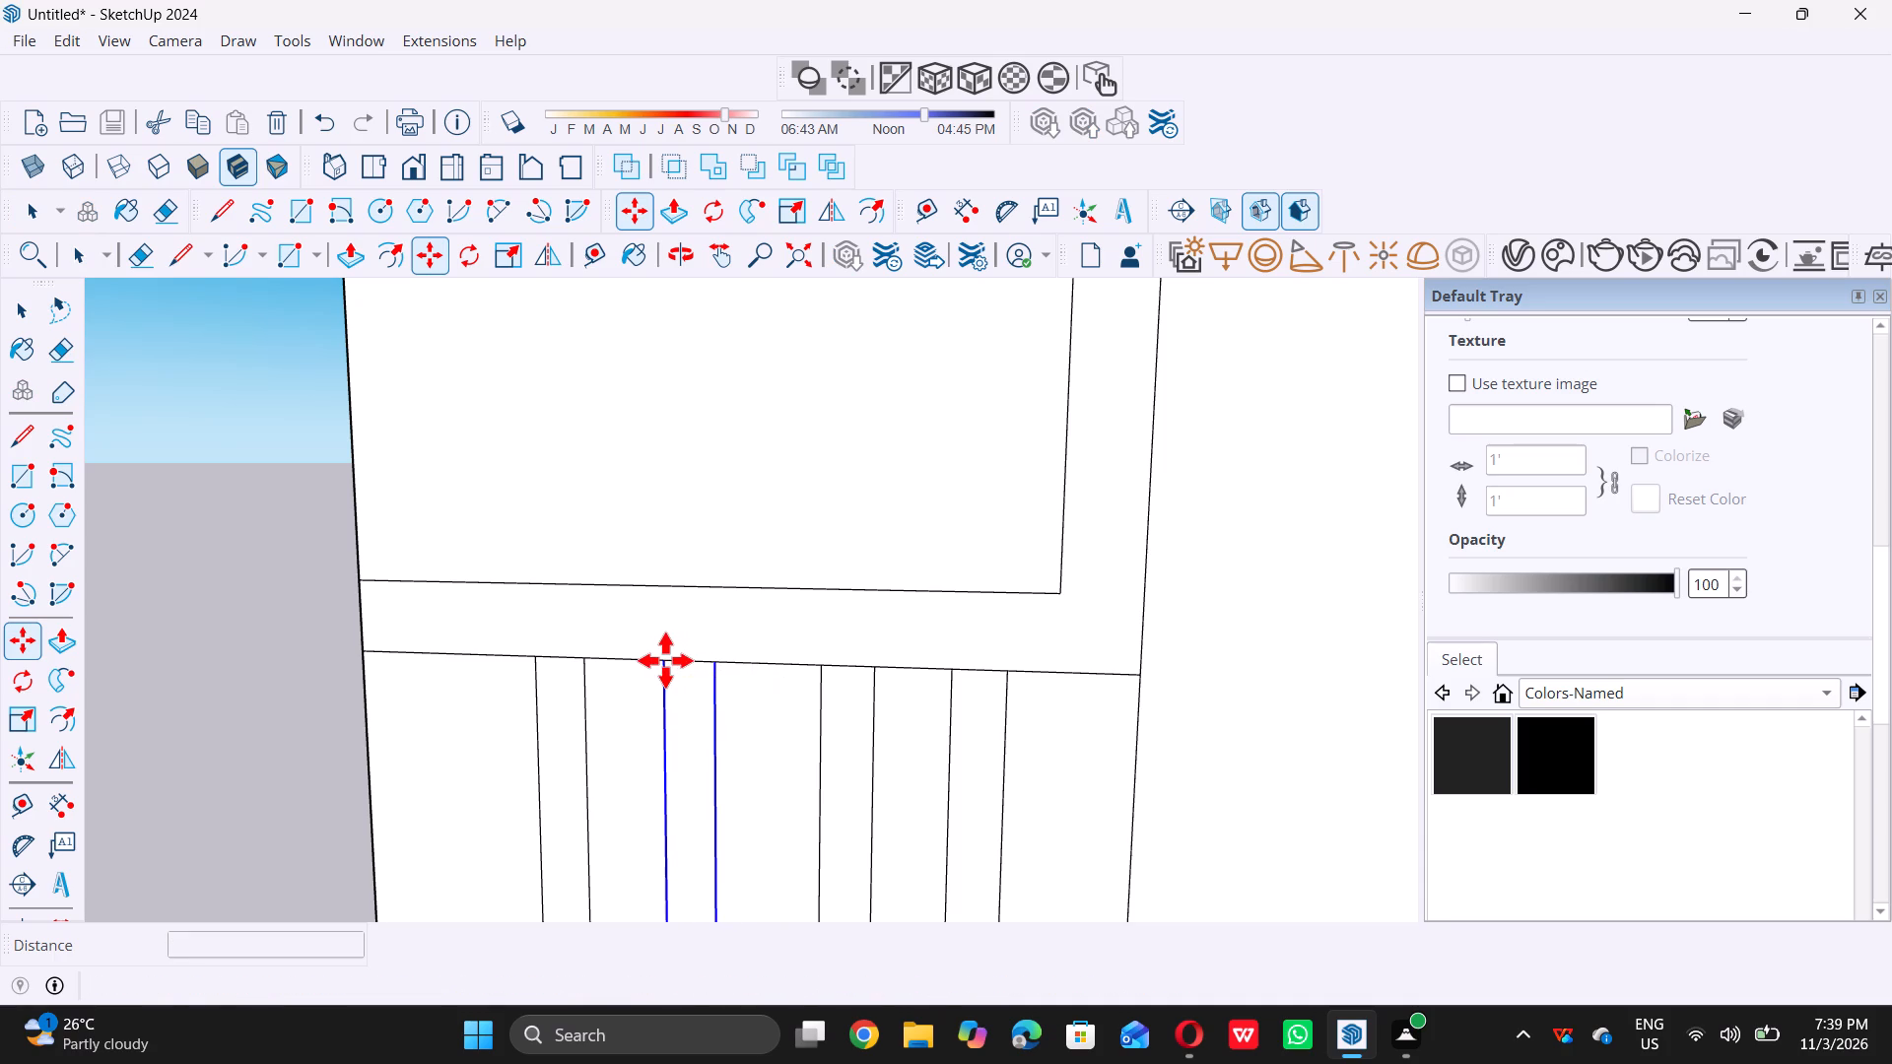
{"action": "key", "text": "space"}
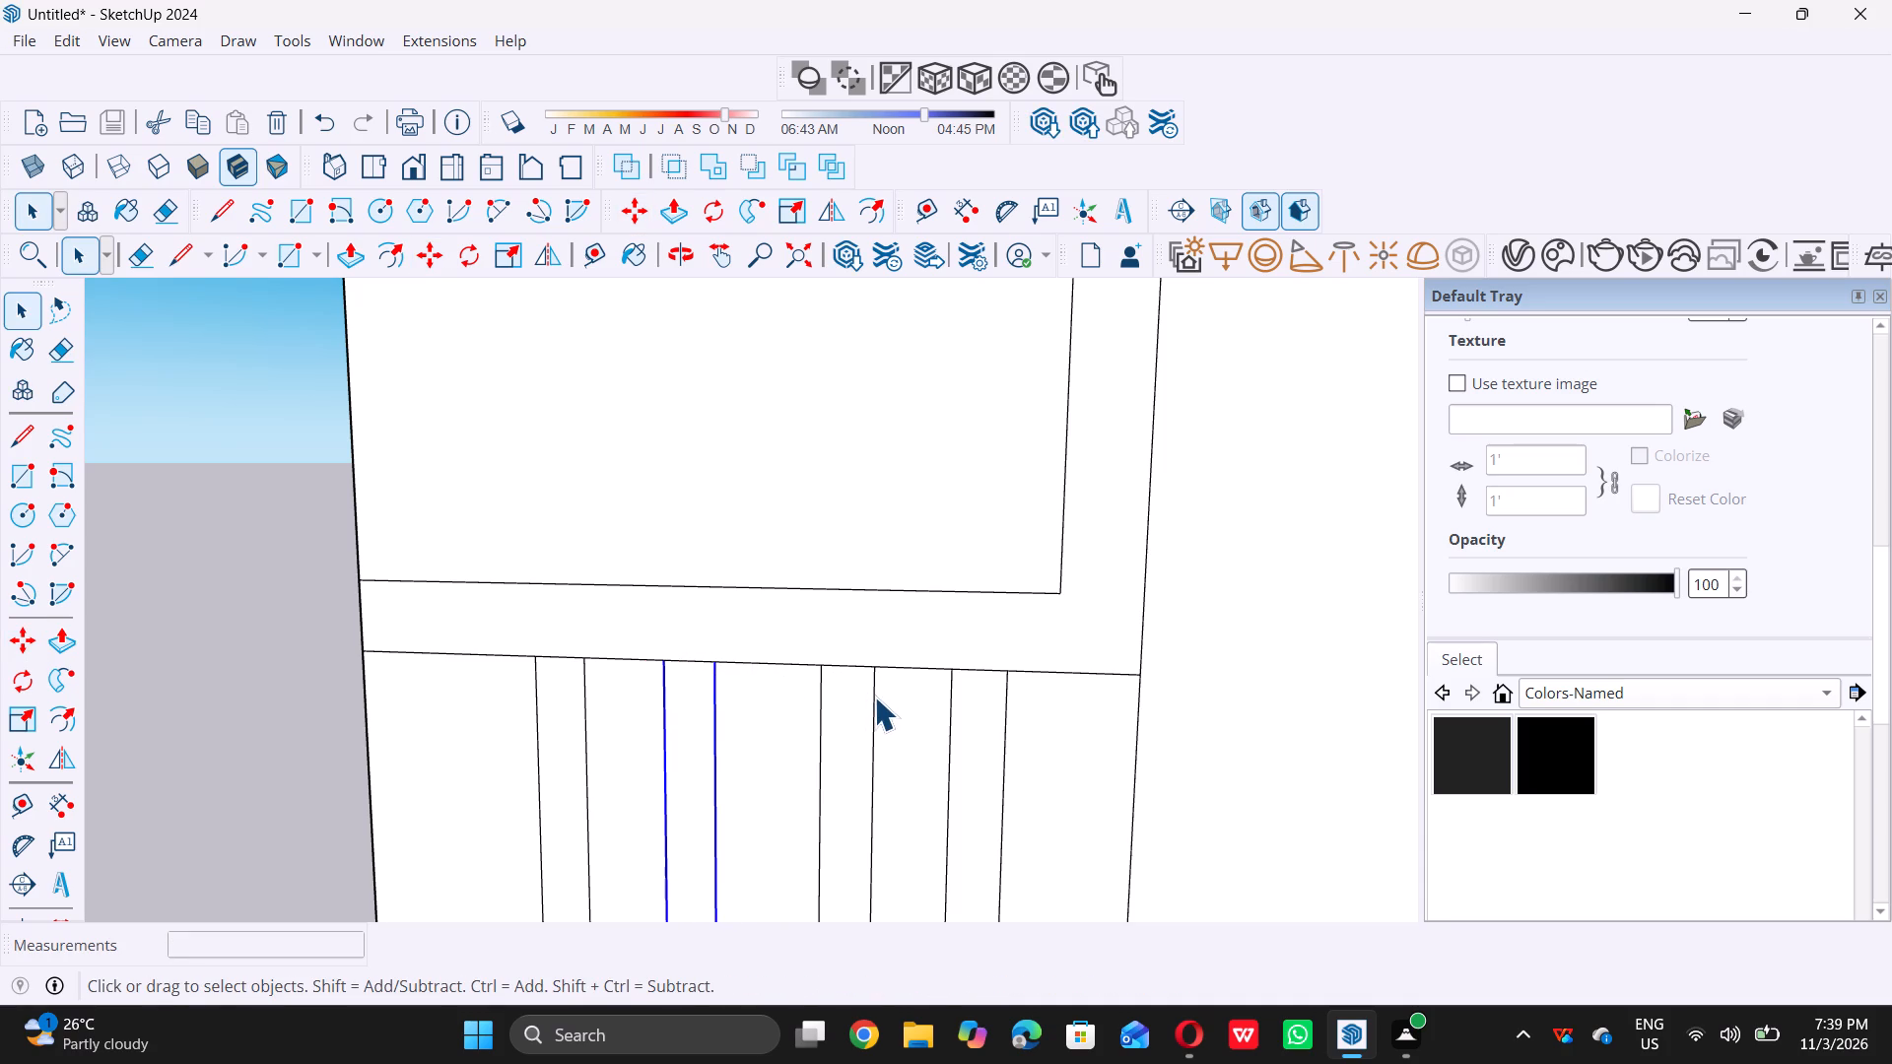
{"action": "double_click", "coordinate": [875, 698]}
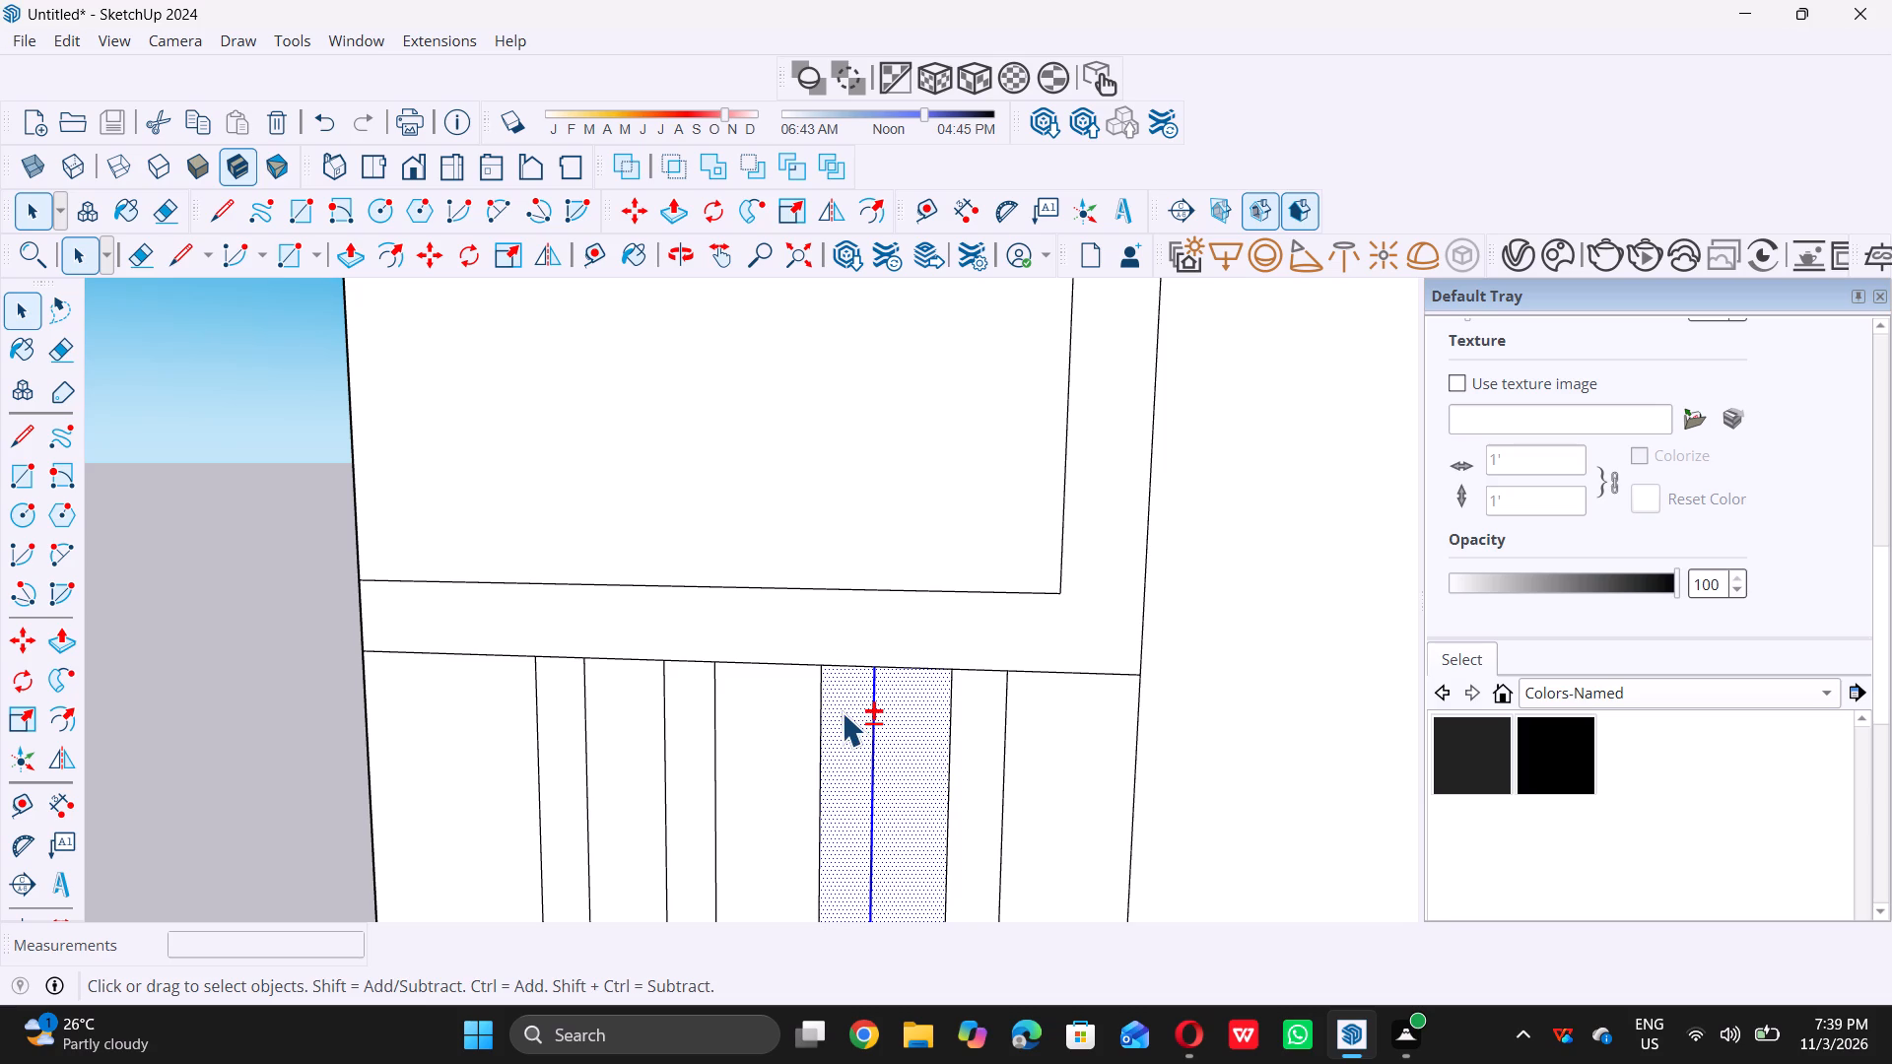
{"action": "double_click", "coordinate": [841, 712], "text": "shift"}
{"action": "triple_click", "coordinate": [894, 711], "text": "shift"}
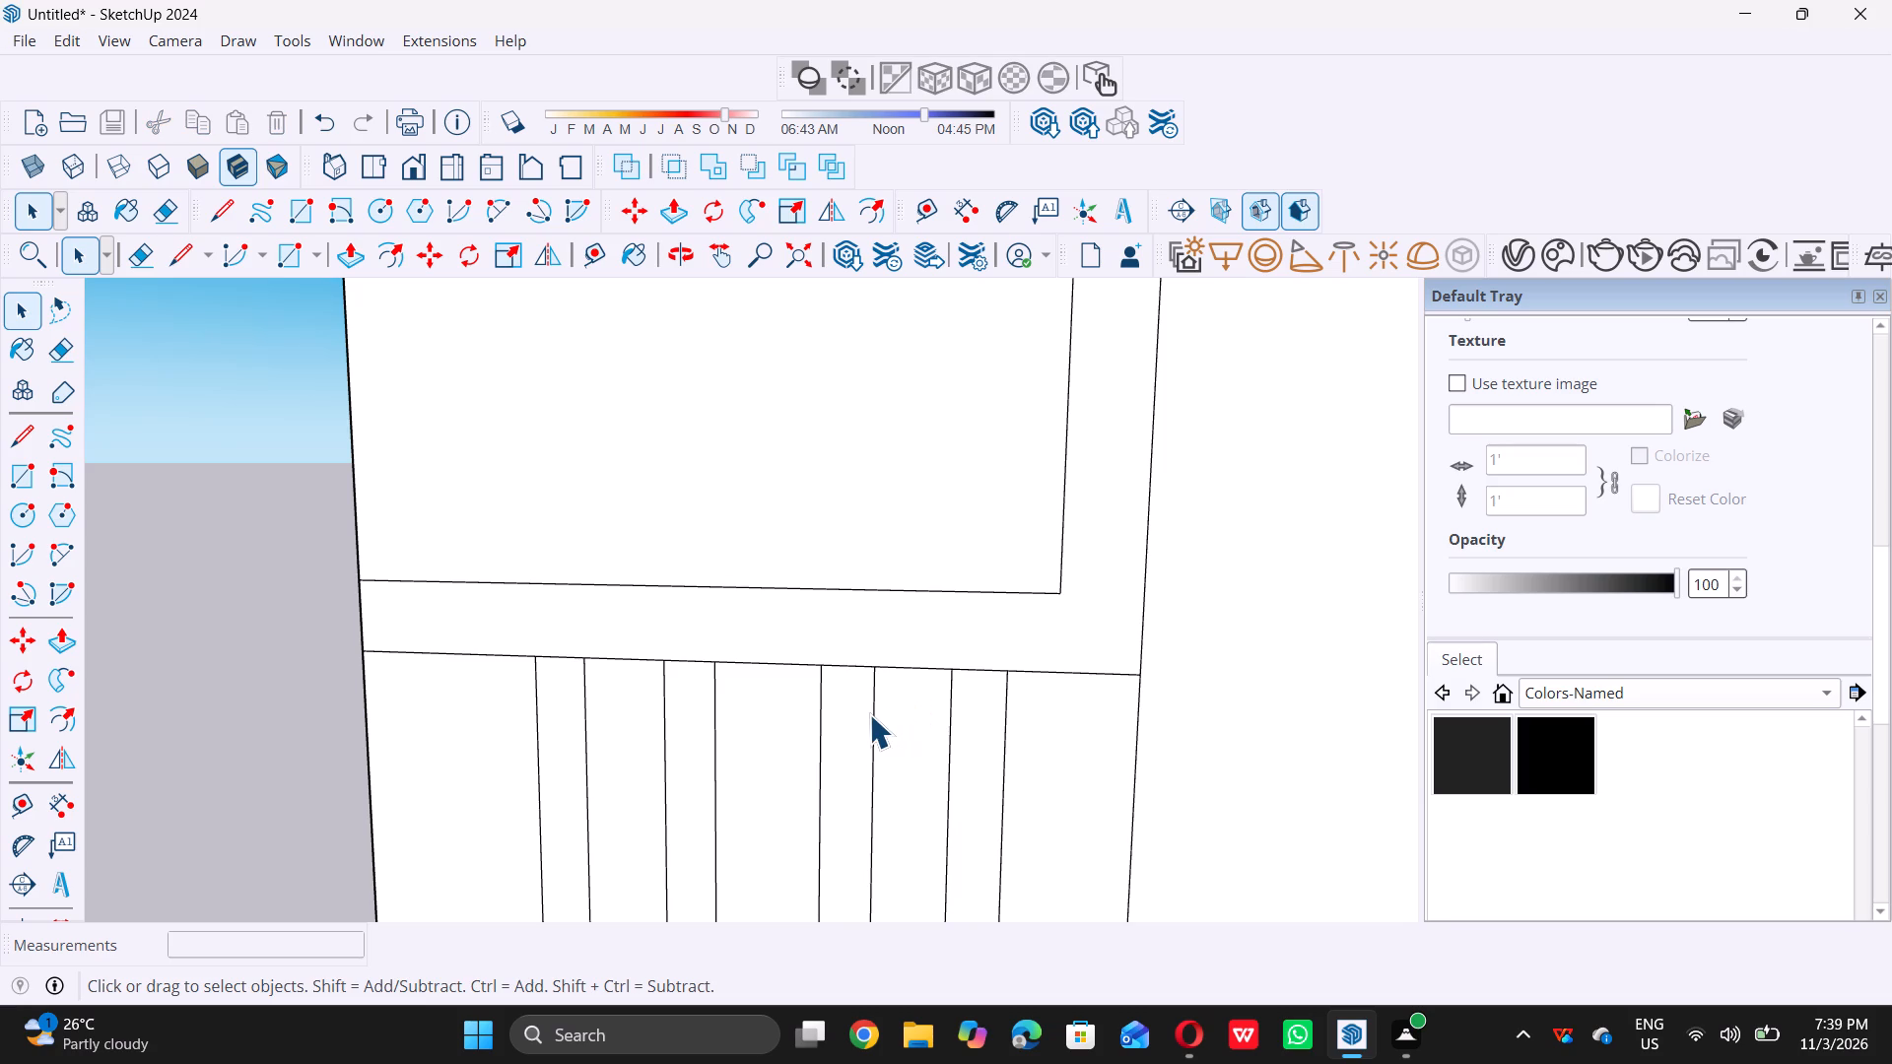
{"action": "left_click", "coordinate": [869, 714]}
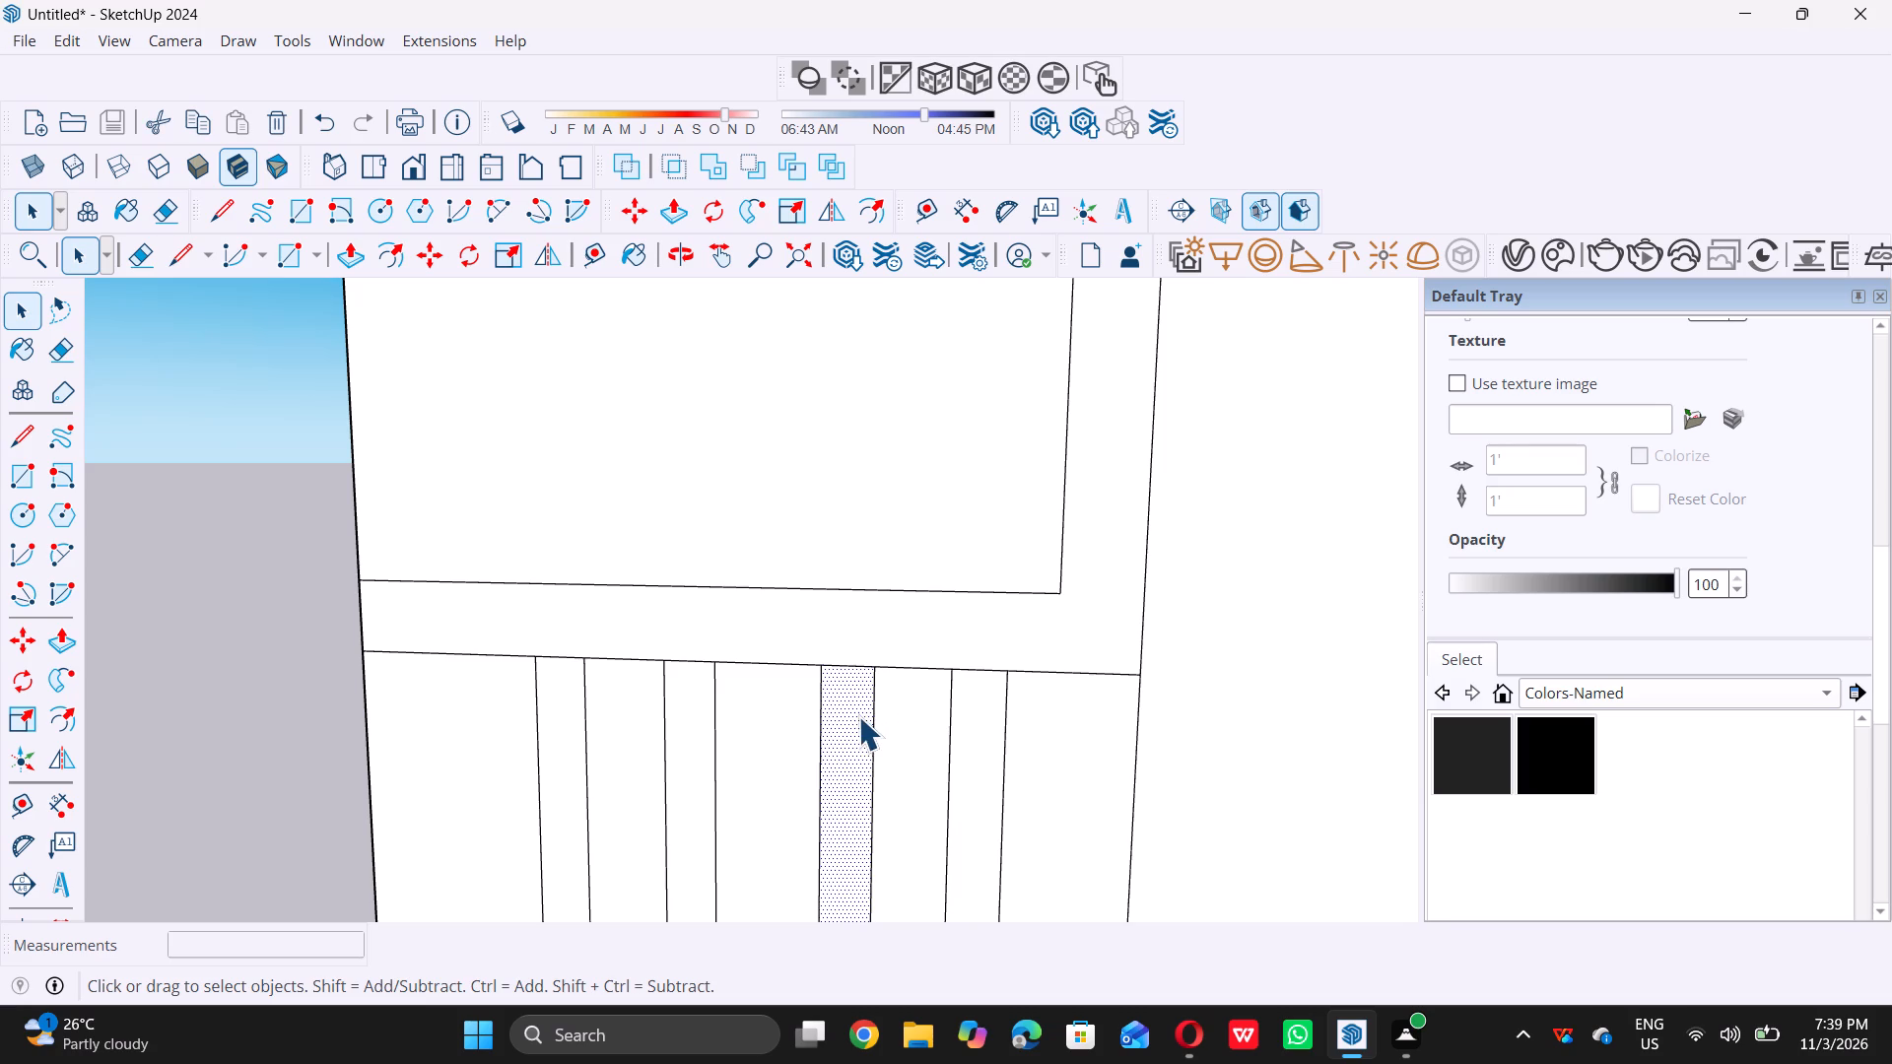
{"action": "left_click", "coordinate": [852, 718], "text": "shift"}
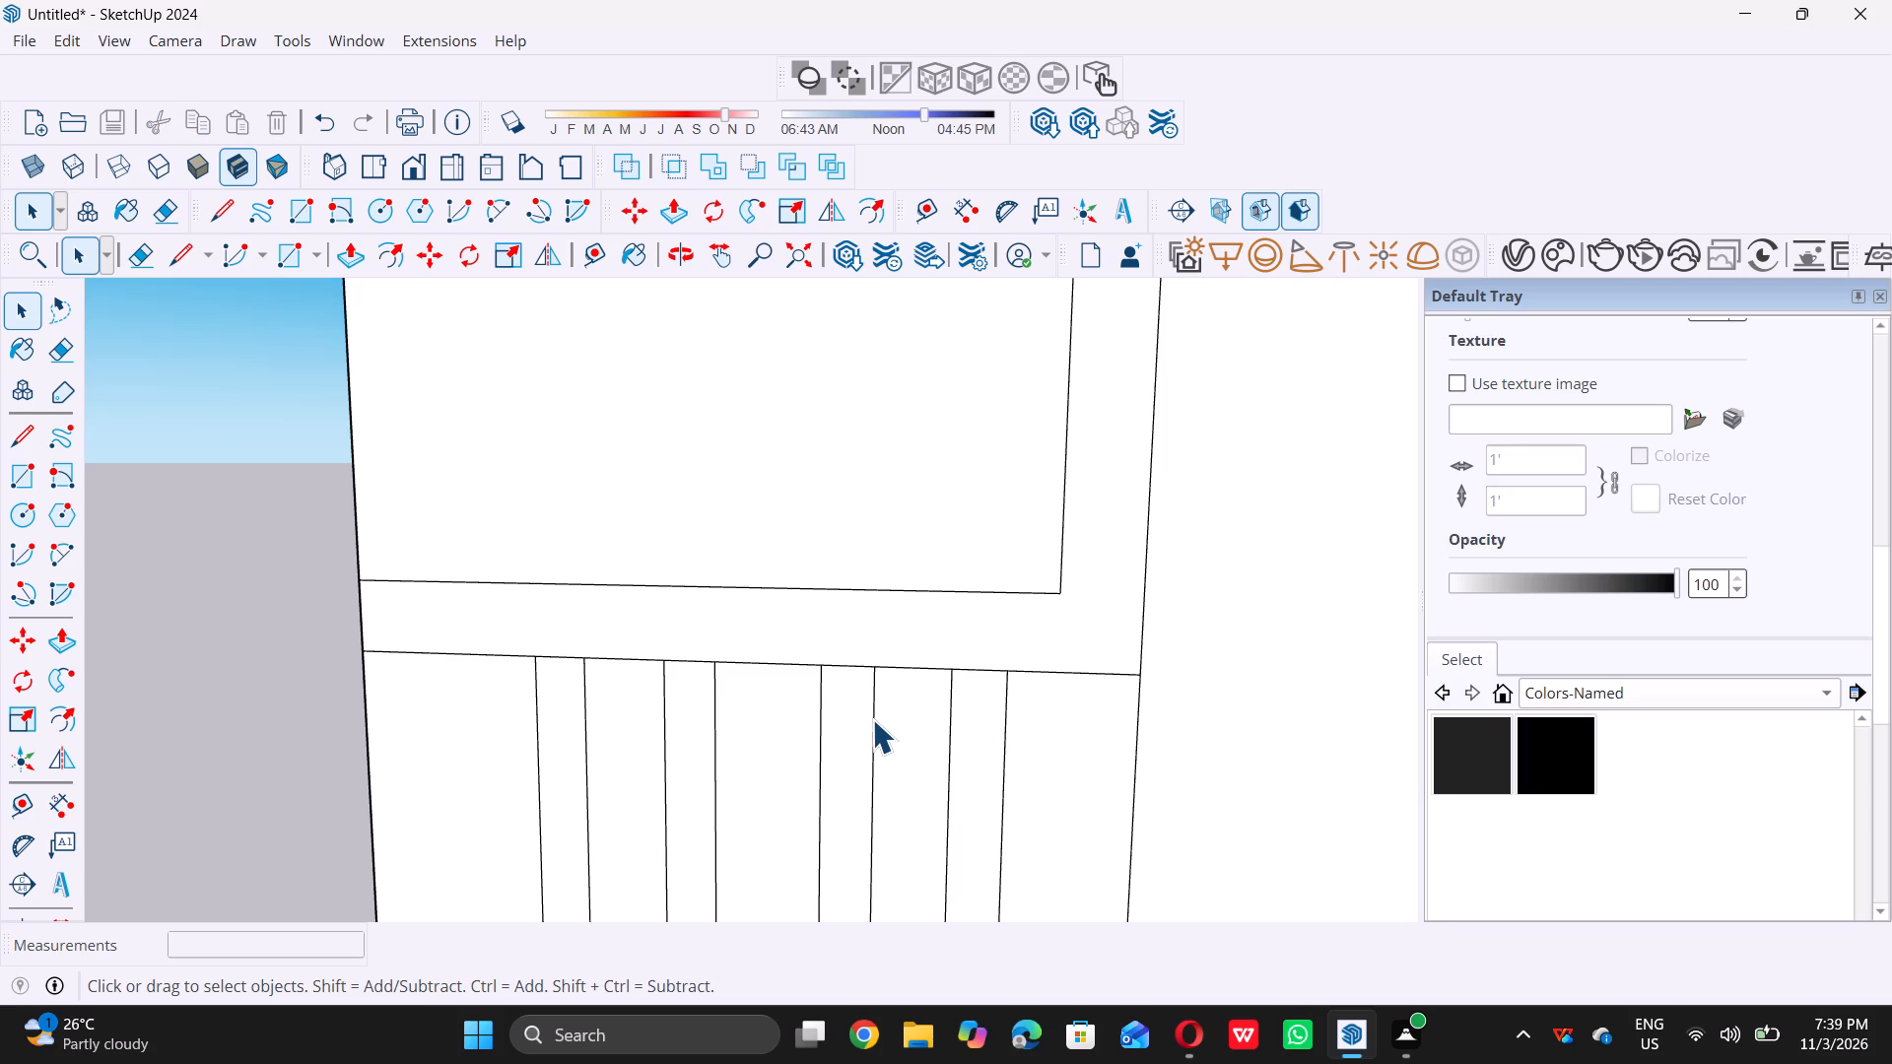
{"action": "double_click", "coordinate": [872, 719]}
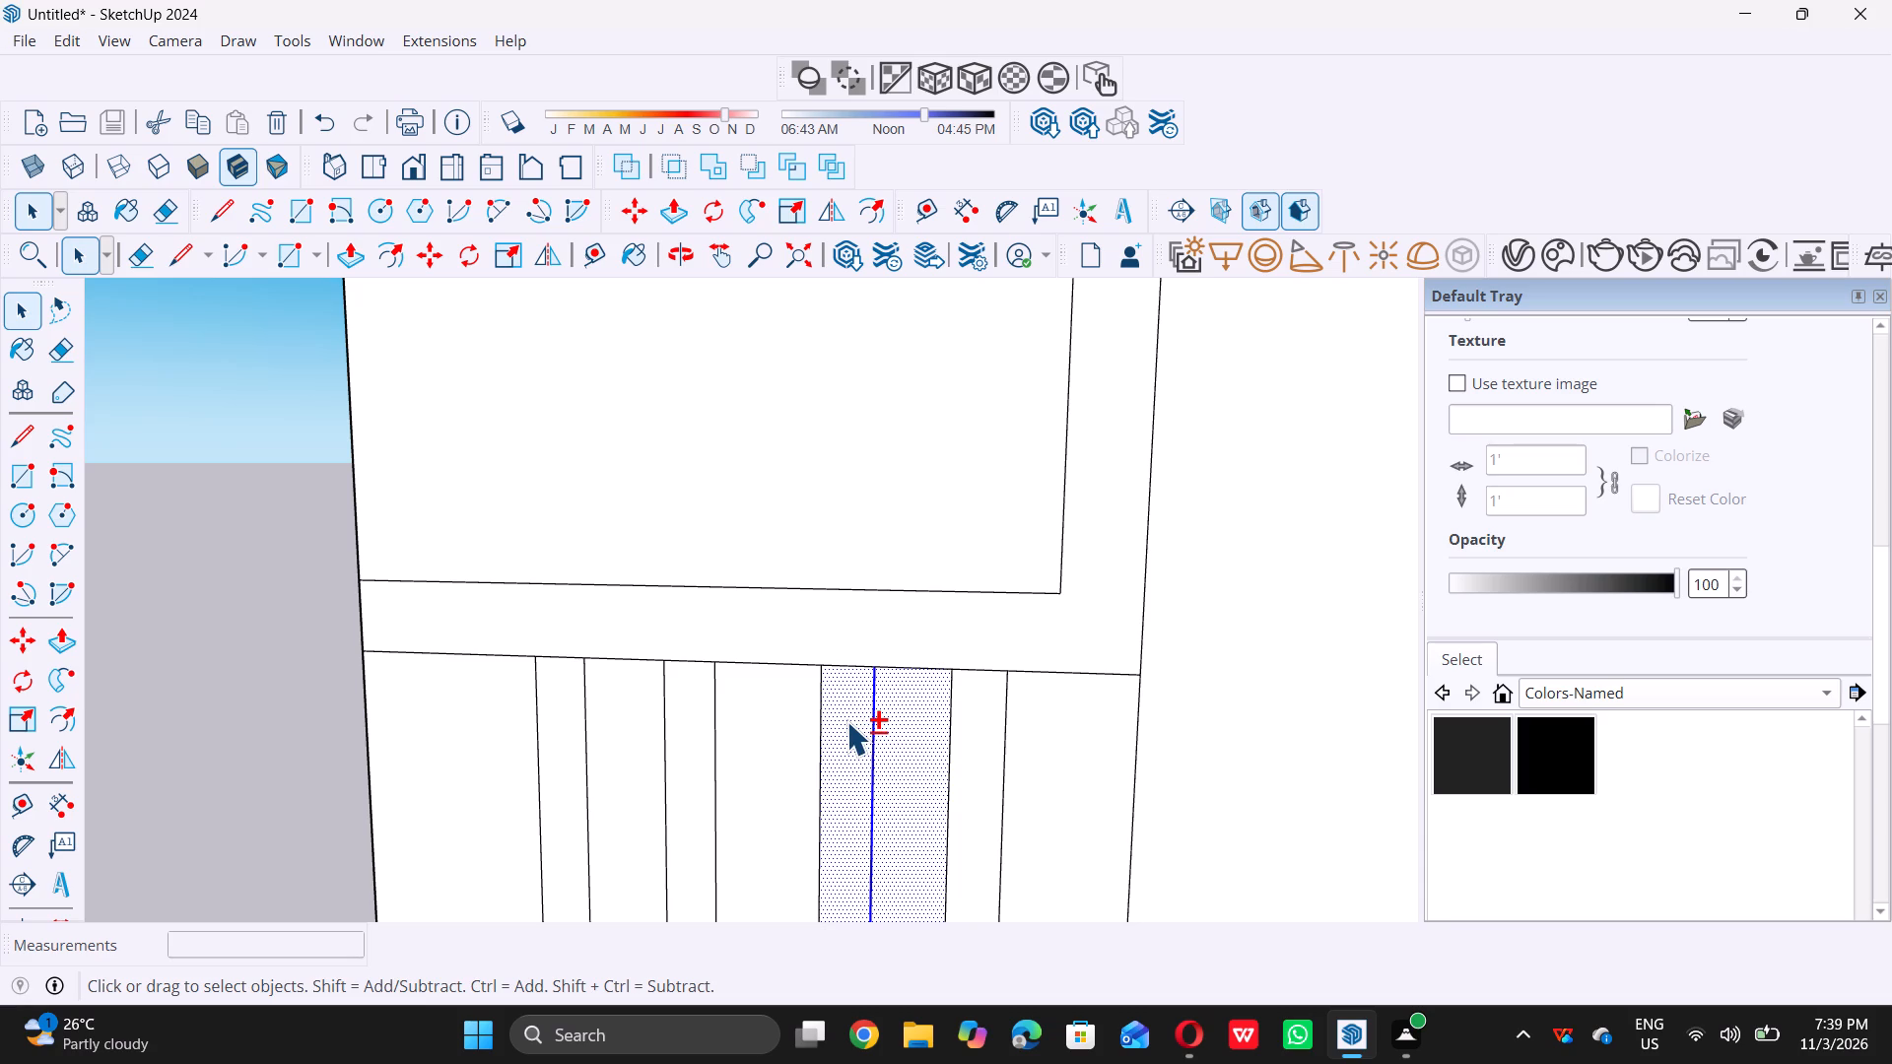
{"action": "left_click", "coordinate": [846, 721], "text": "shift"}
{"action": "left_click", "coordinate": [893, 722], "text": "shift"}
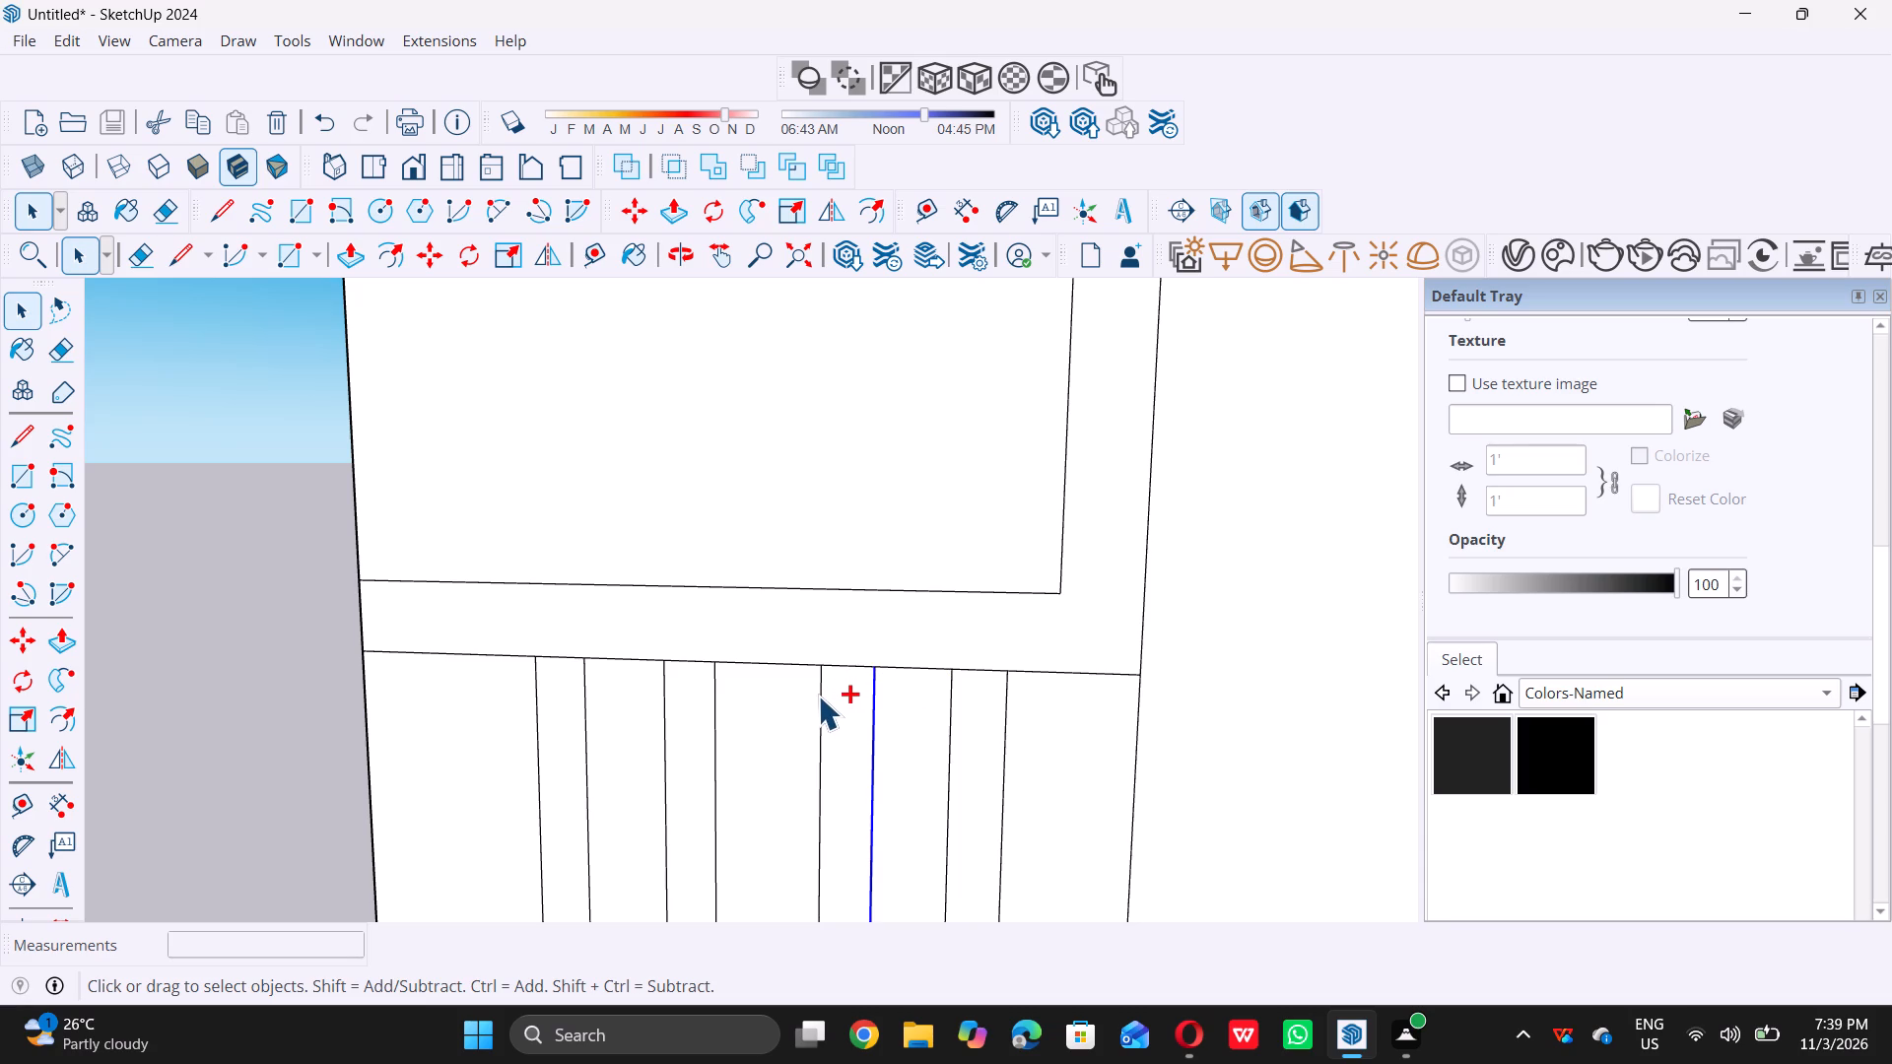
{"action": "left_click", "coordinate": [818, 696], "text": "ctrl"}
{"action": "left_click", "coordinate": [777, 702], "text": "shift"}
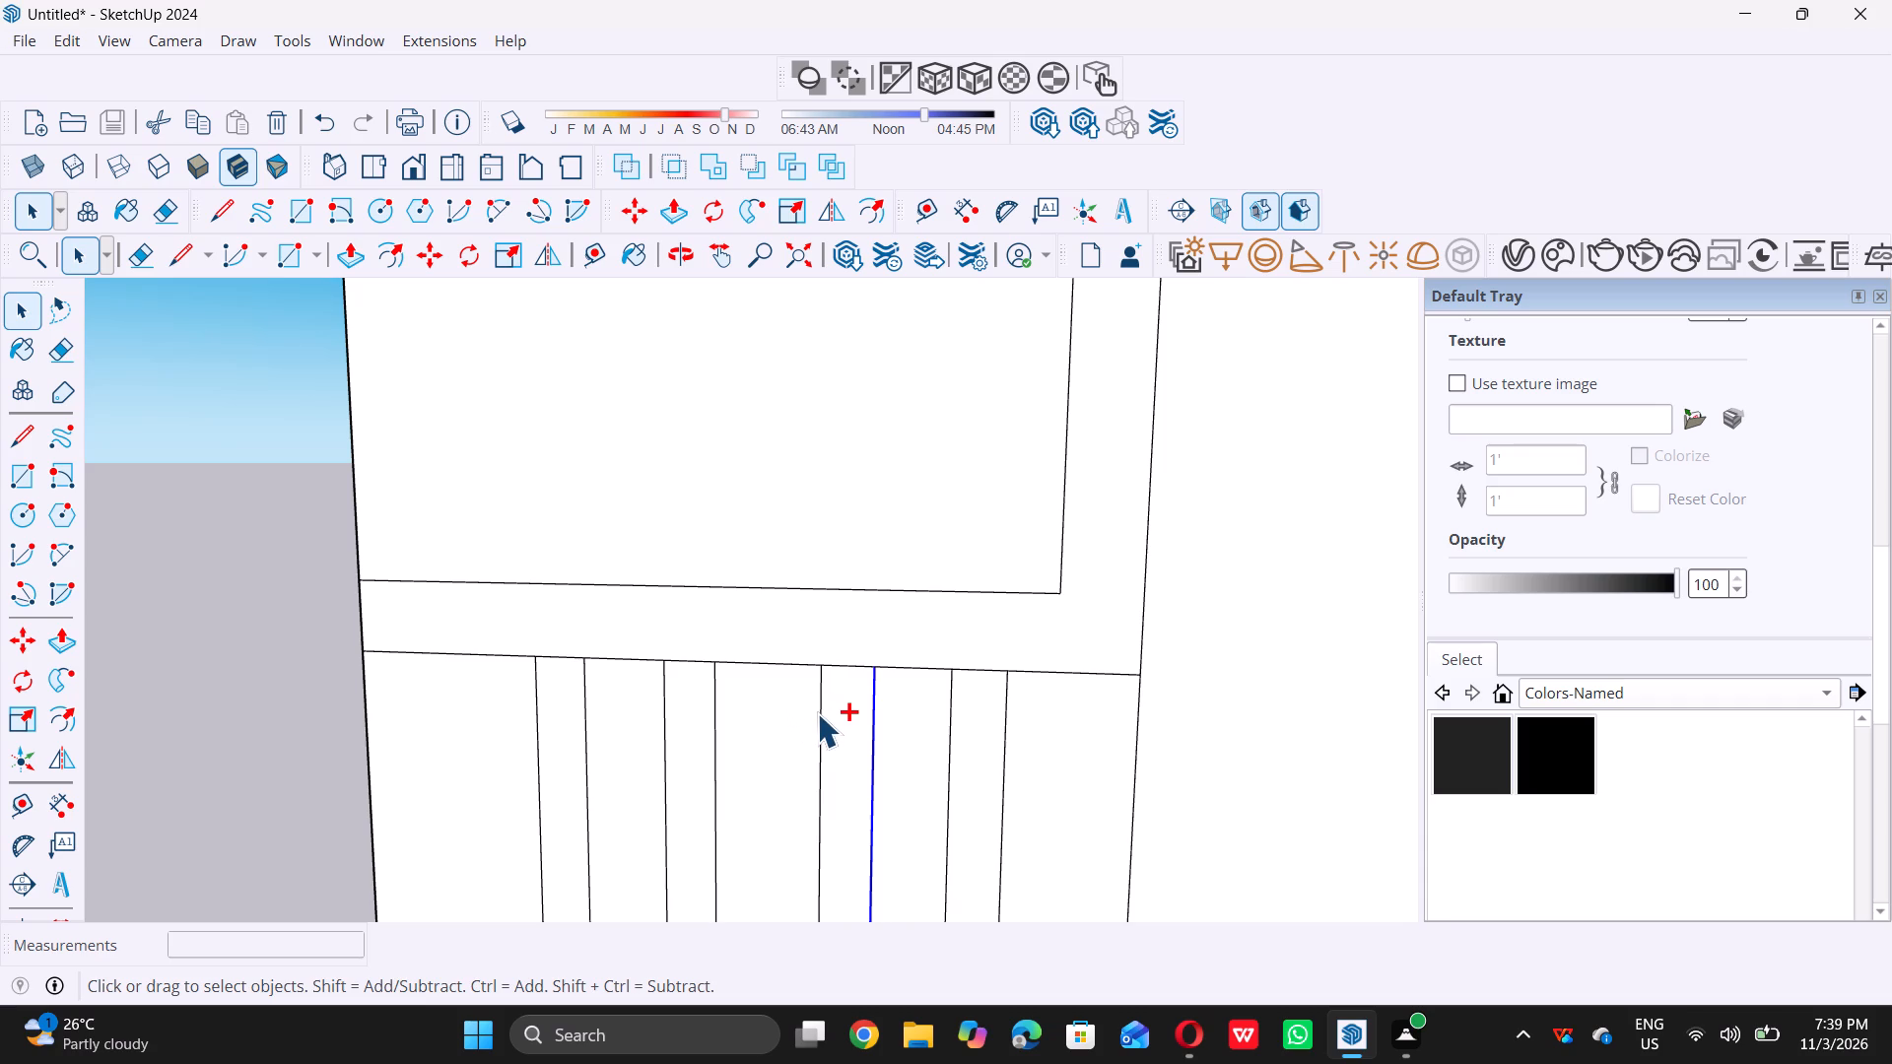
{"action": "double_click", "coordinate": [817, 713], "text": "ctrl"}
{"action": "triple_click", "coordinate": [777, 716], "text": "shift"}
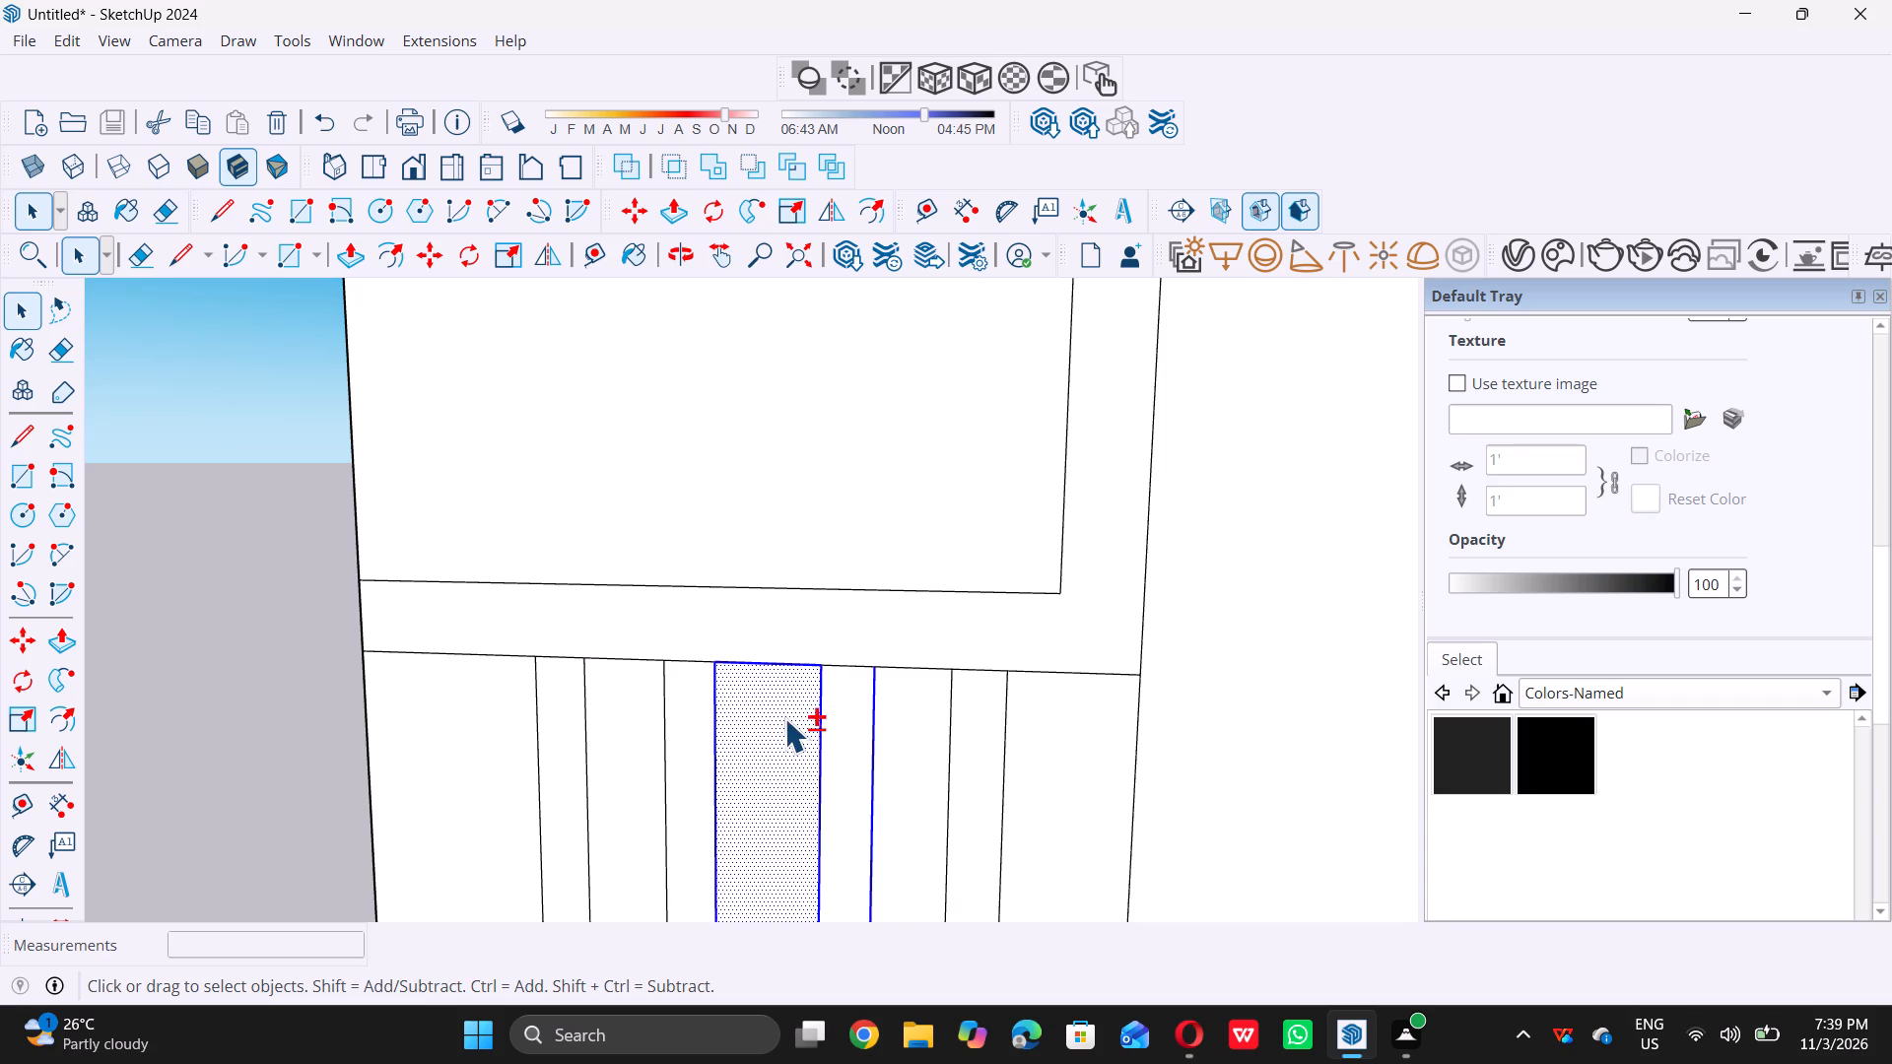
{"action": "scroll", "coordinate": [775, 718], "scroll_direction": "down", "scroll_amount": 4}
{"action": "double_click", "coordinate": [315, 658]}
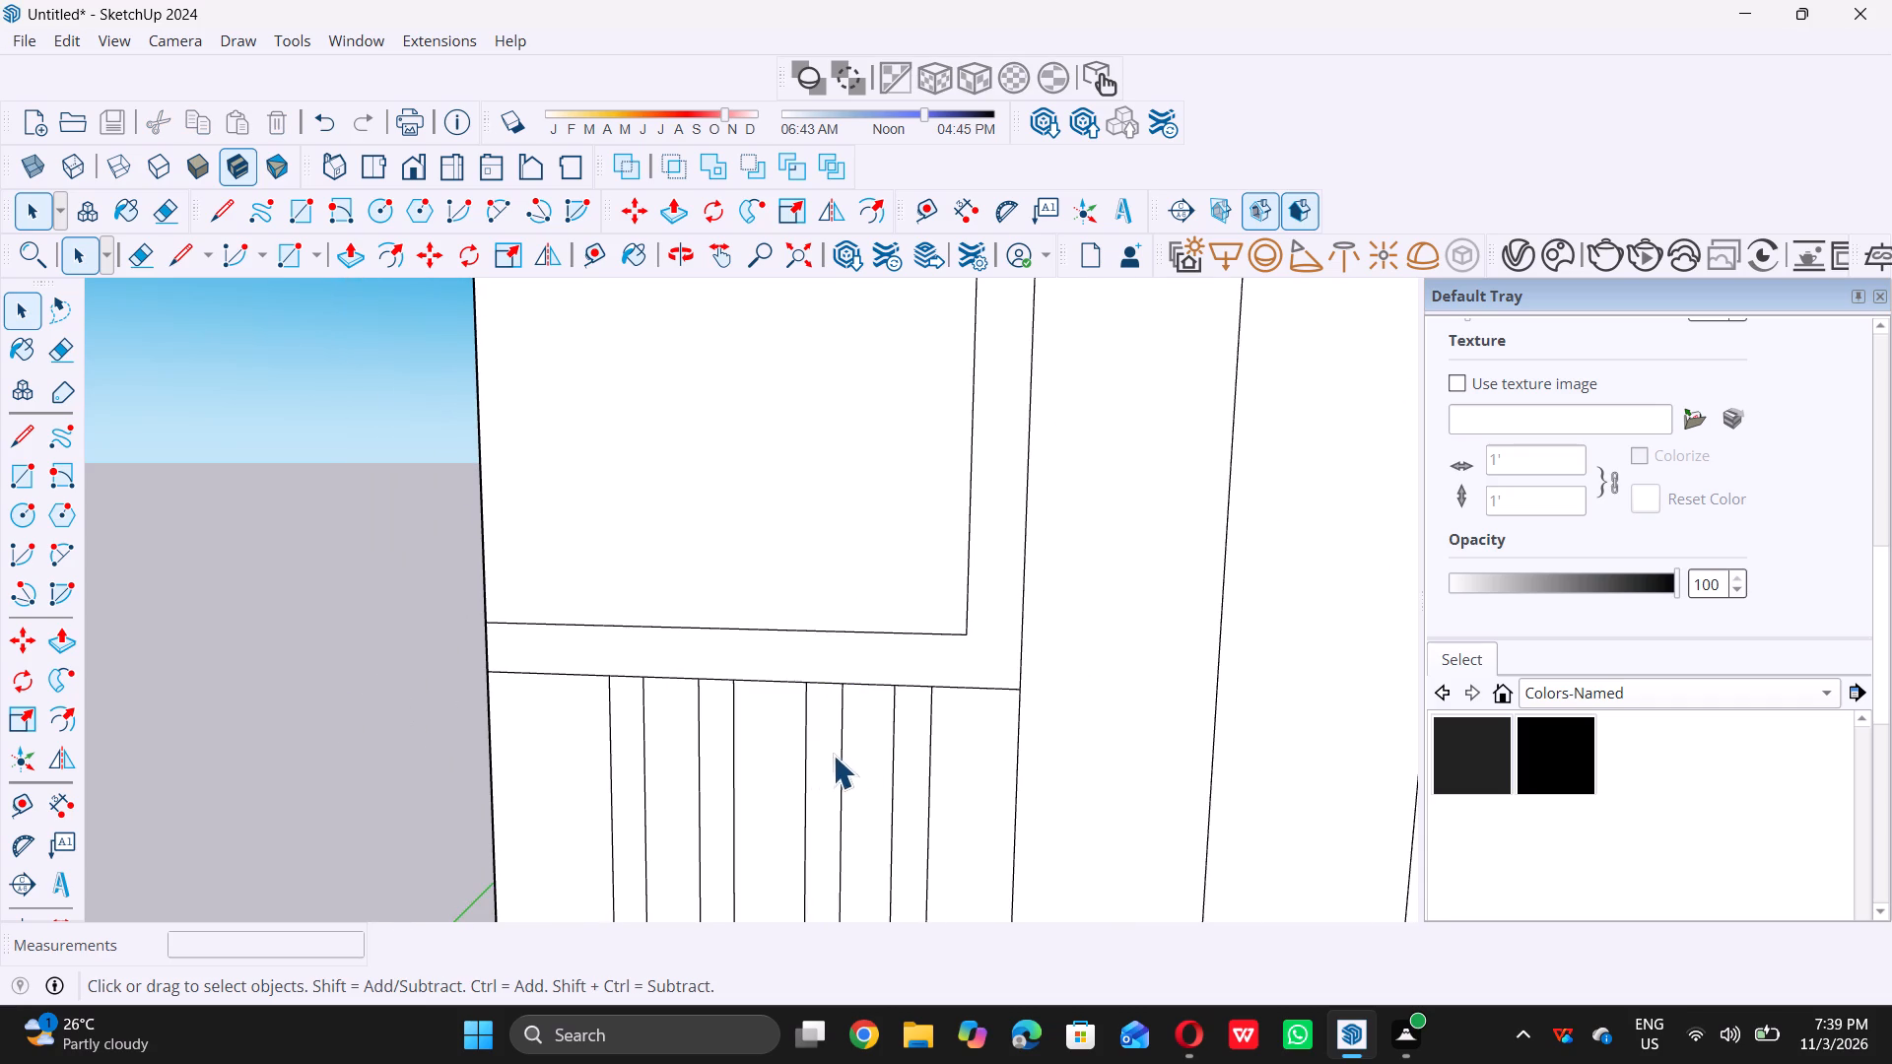
Move the second strip's edges about 2 3/8" along the red axis toward the third strip to even out the gaps.
{"action": "scroll", "coordinate": [804, 756], "scroll_direction": "up", "scroll_amount": 9}
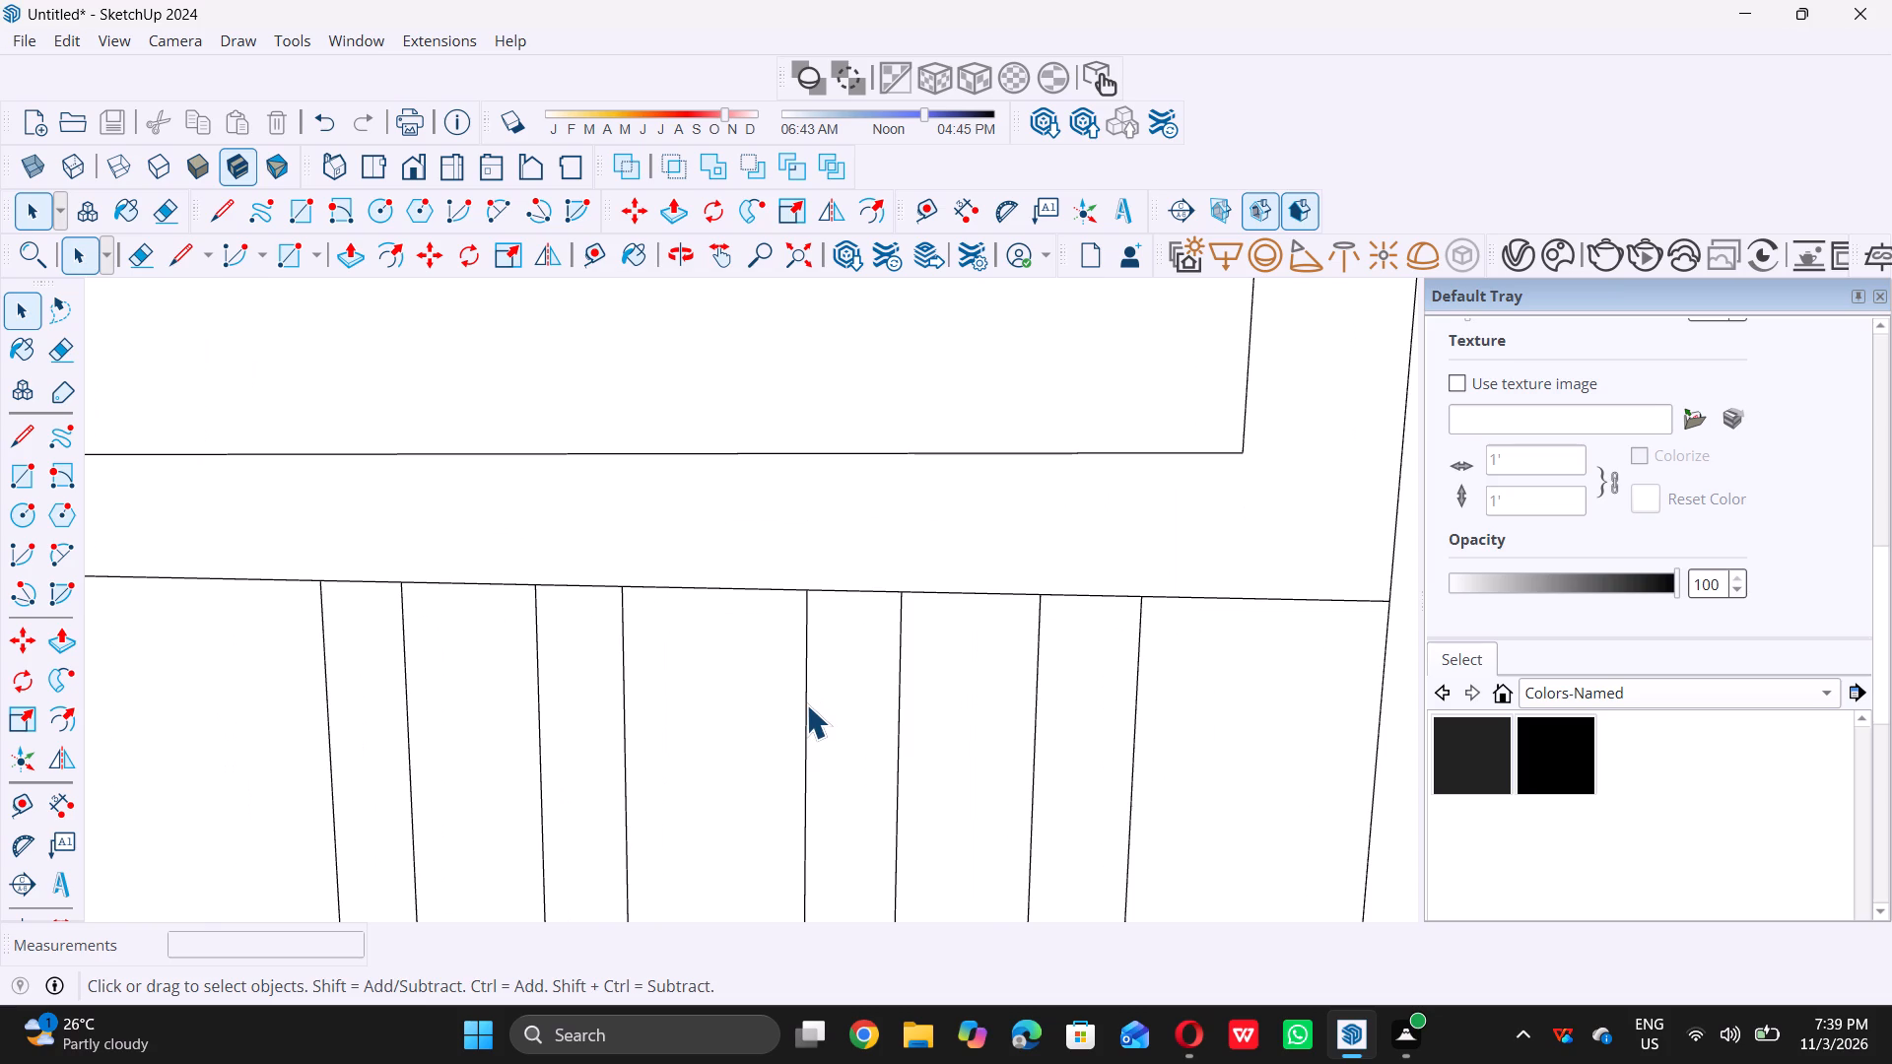
{"action": "double_click", "coordinate": [804, 704]}
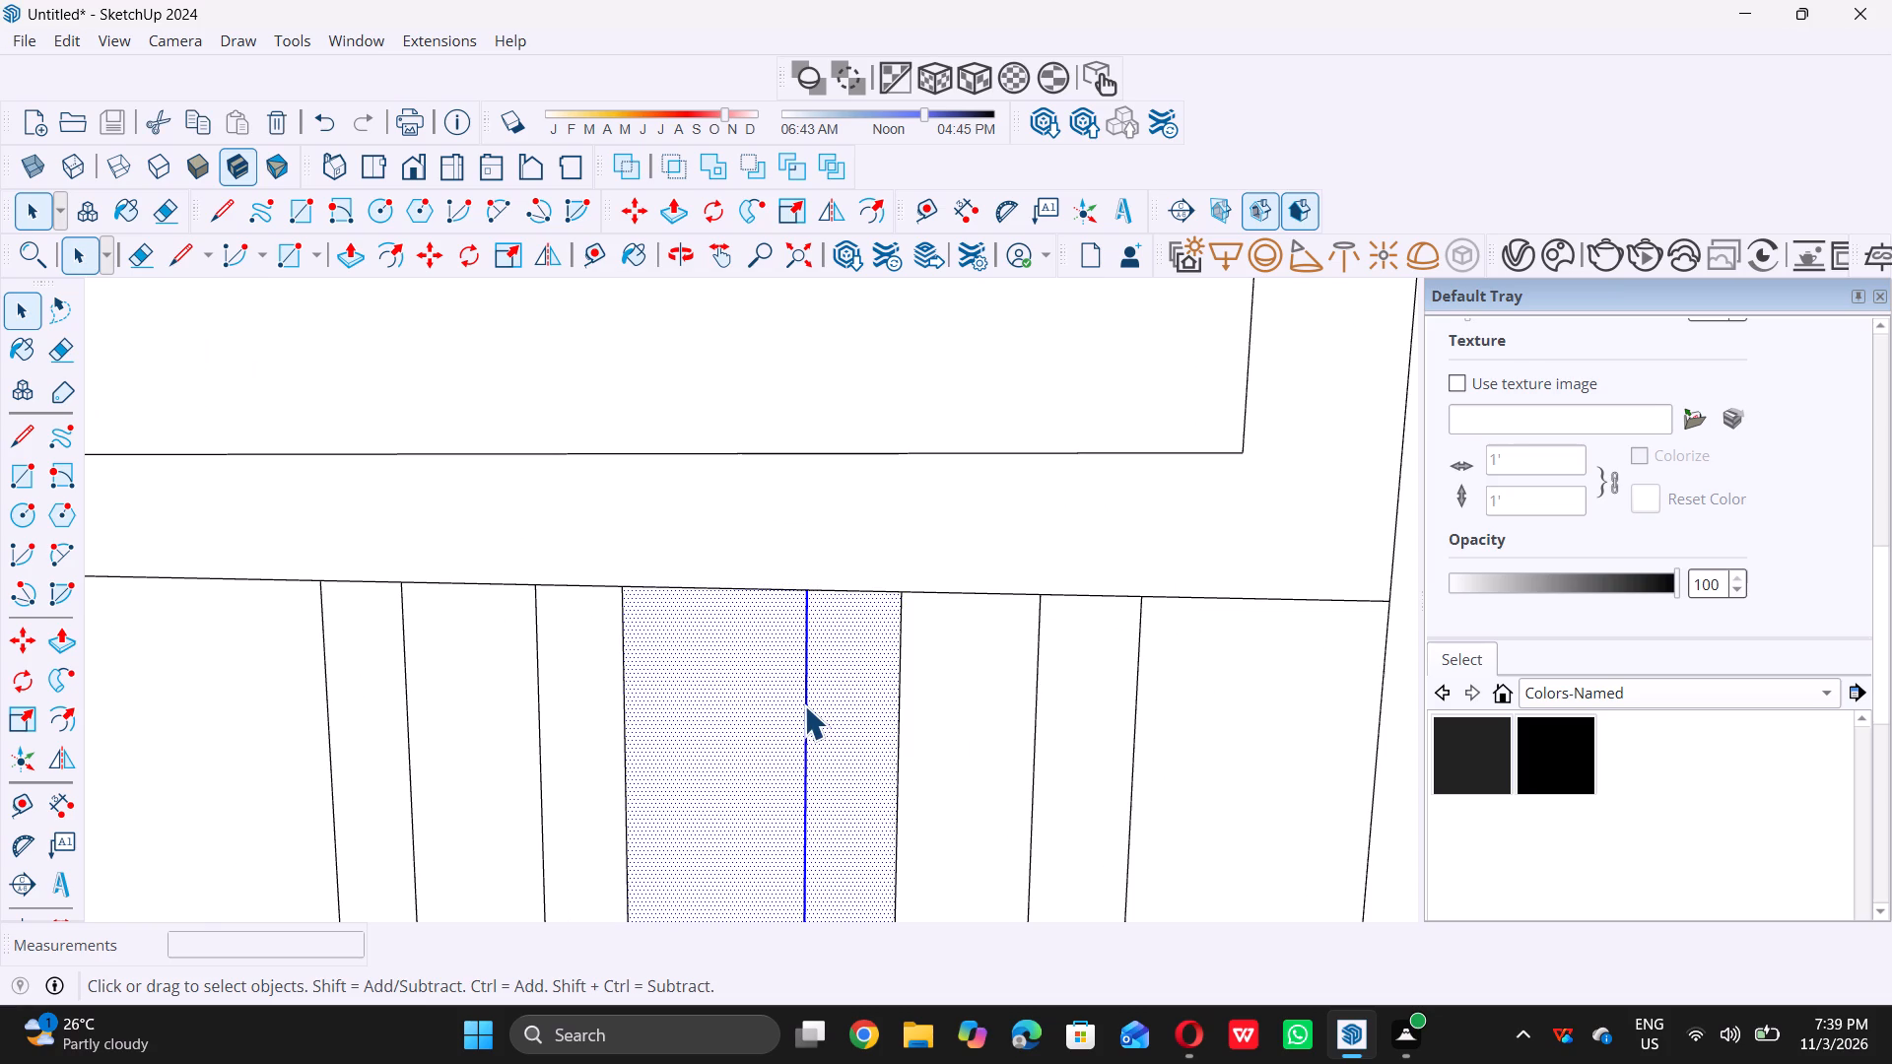
{"action": "left_click", "coordinate": [744, 703], "text": "shift"}
{"action": "left_click", "coordinate": [821, 705], "text": "shift"}
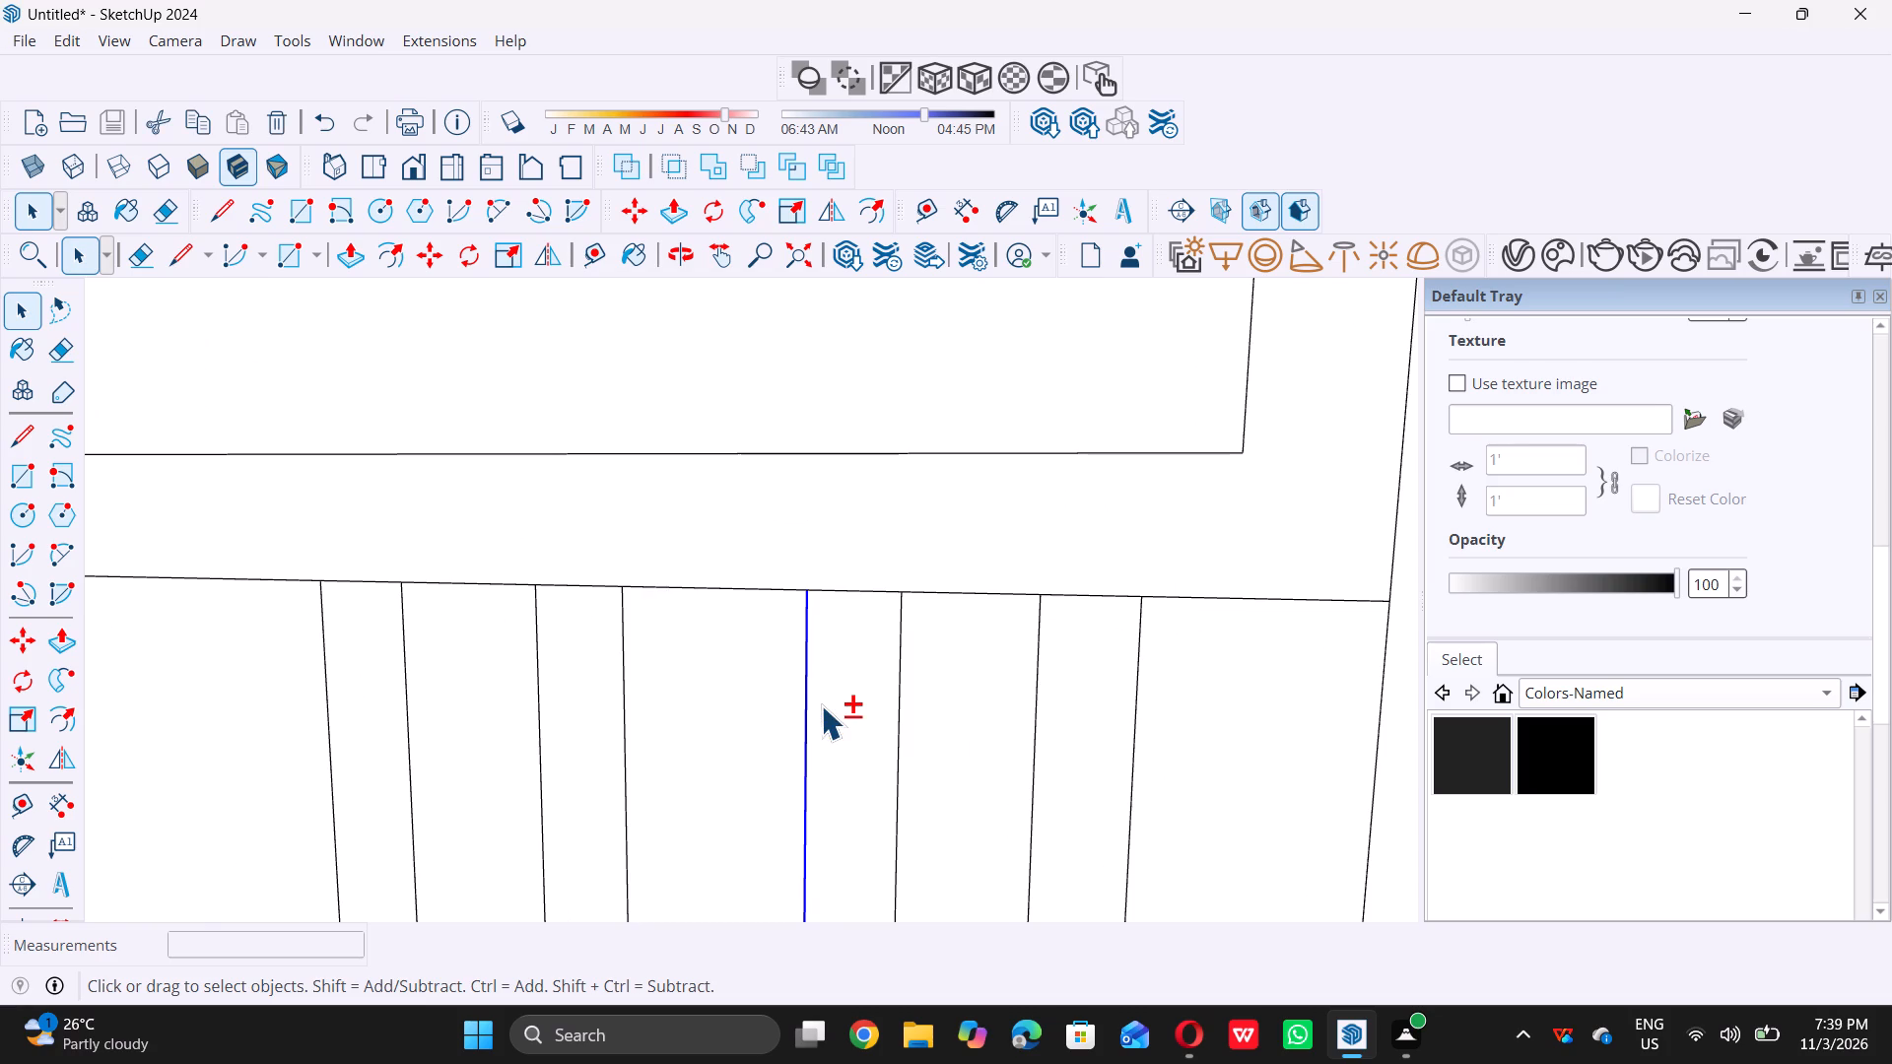
{"action": "double_click", "coordinate": [897, 638], "text": "ctrl"}
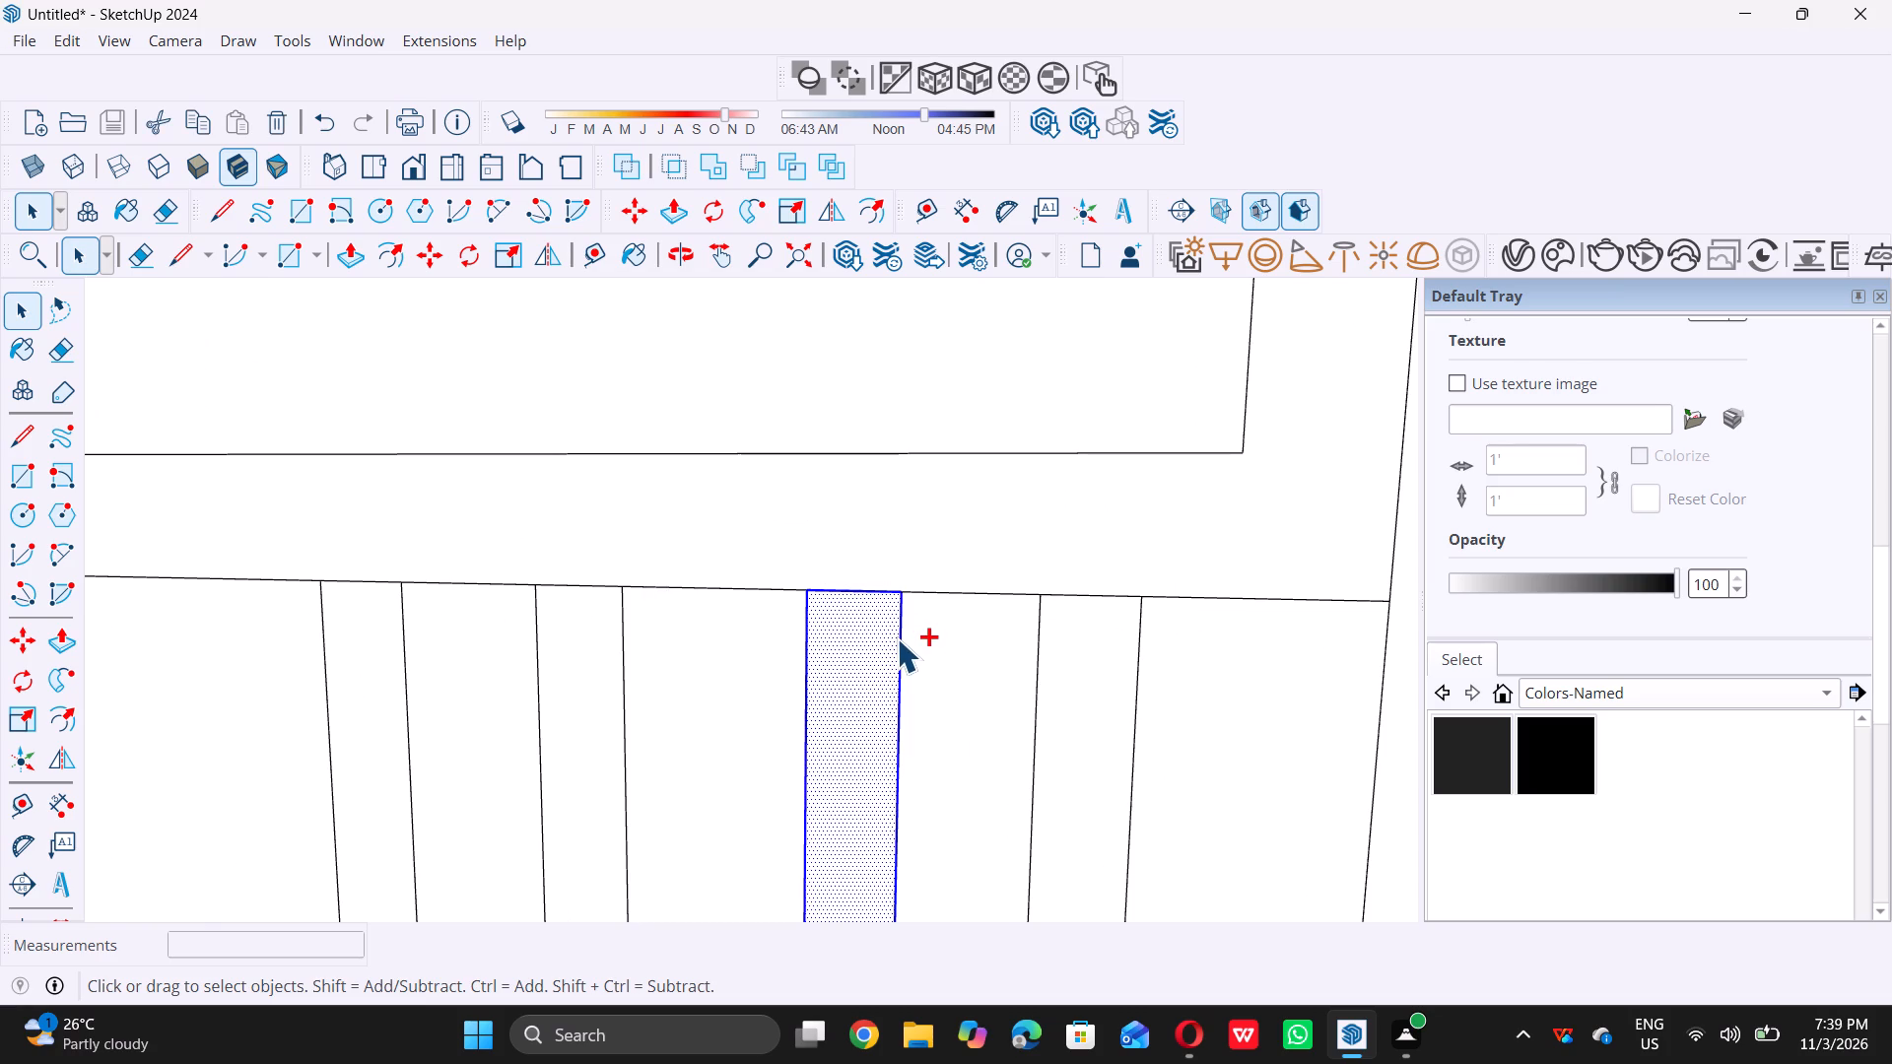
{"action": "left_click", "coordinate": [854, 666], "text": "shift"}
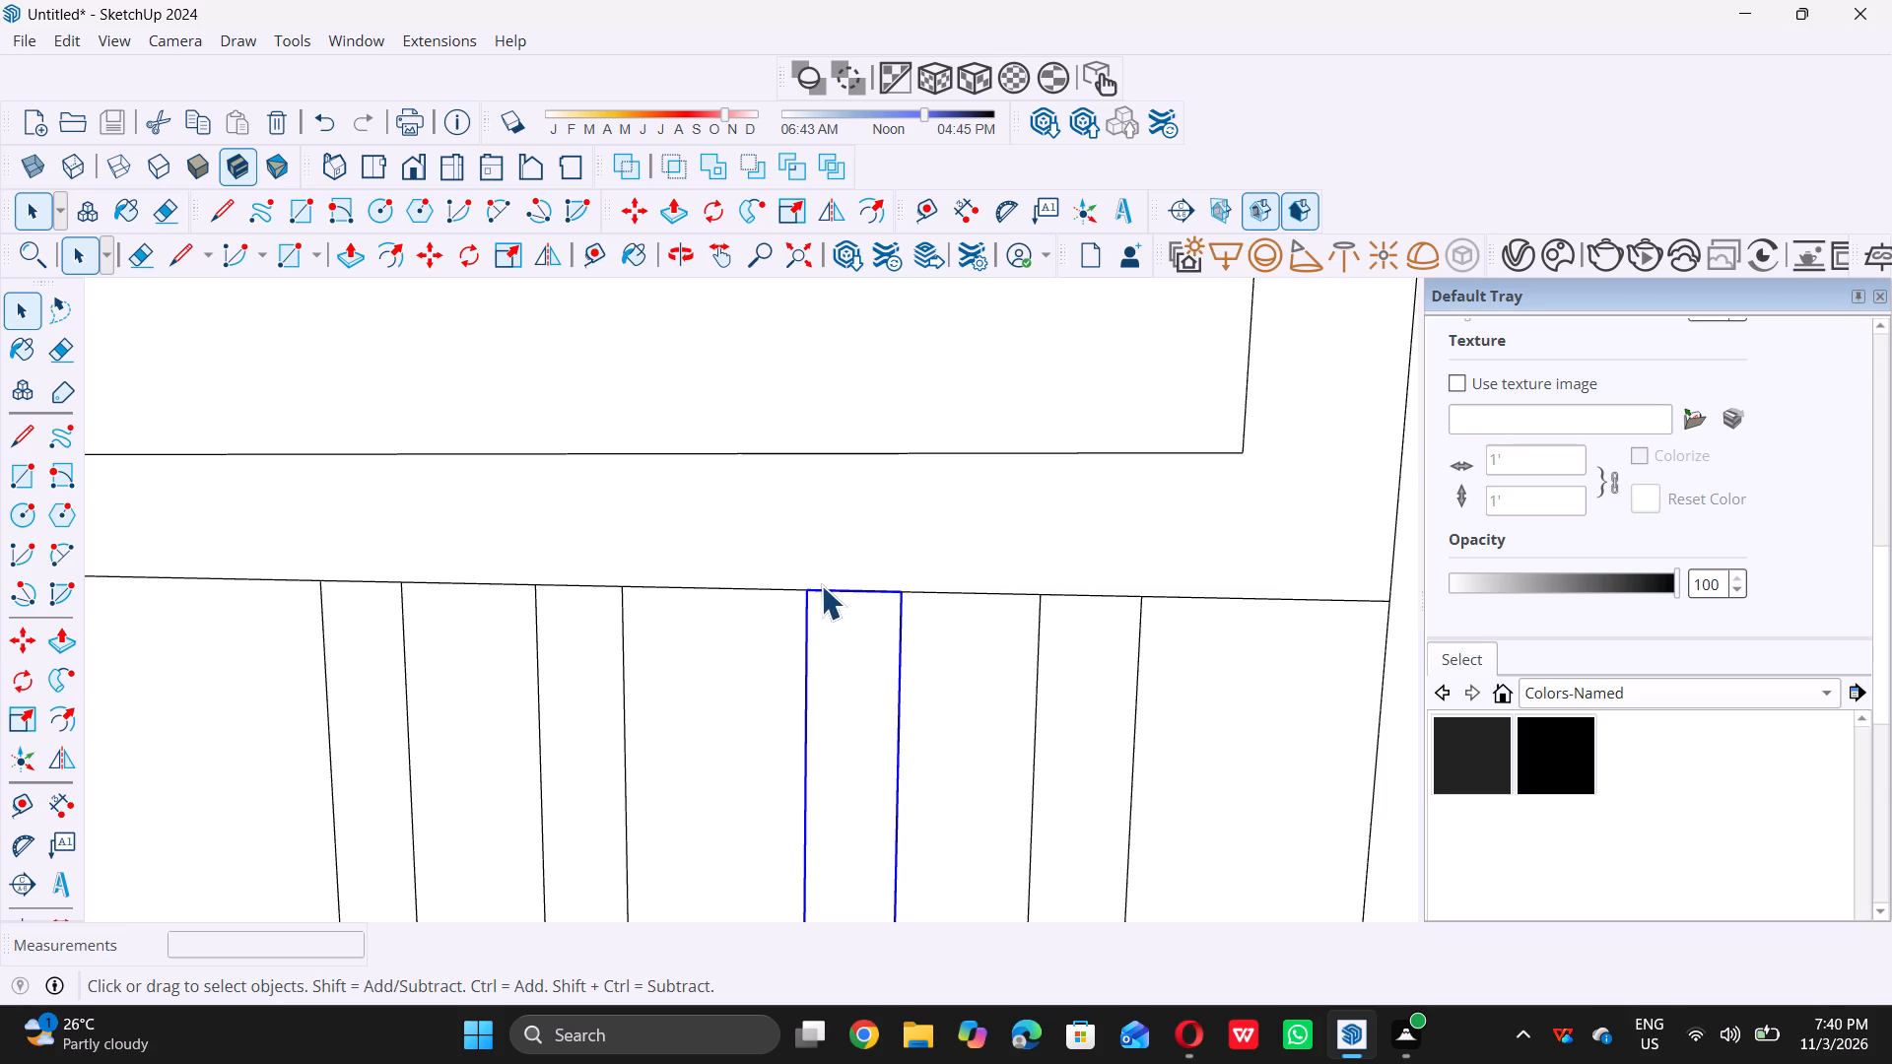
{"action": "key", "text": "m"}
{"action": "left_click", "coordinate": [801, 593]}
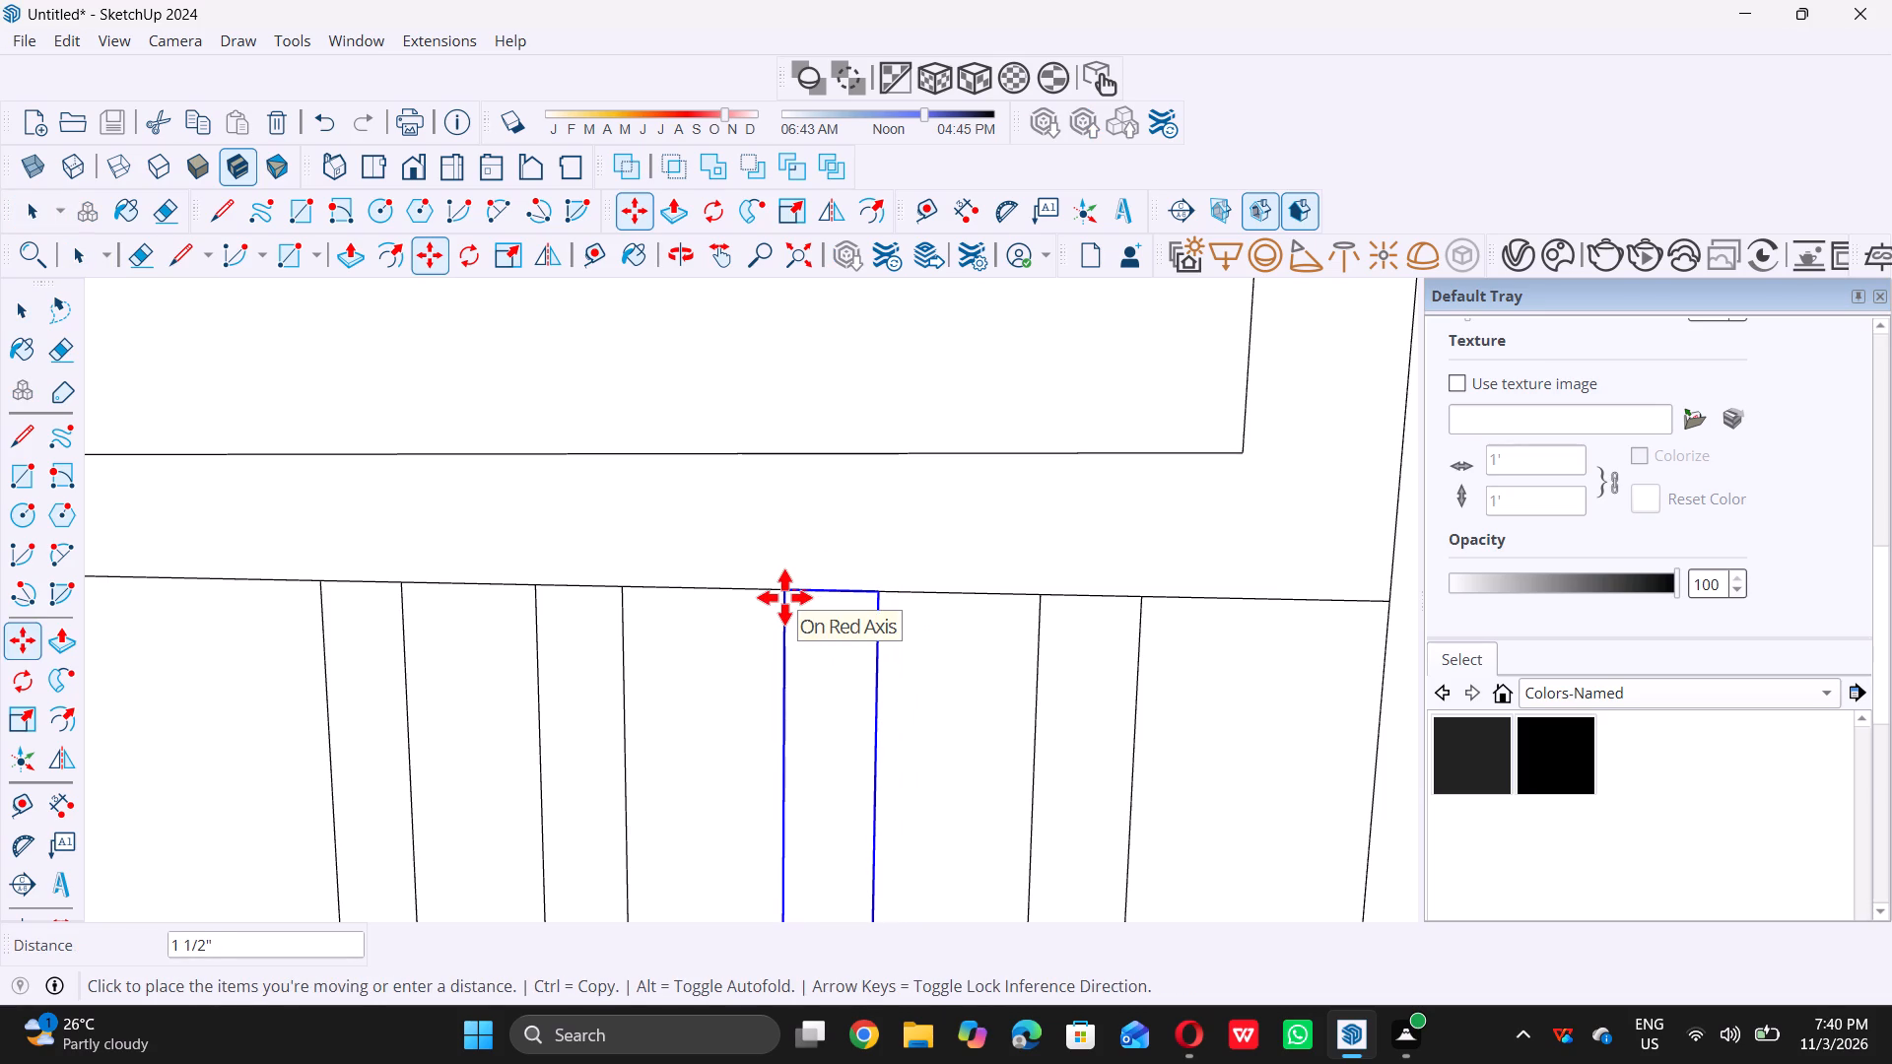
{"action": "double_click", "coordinate": [773, 598]}
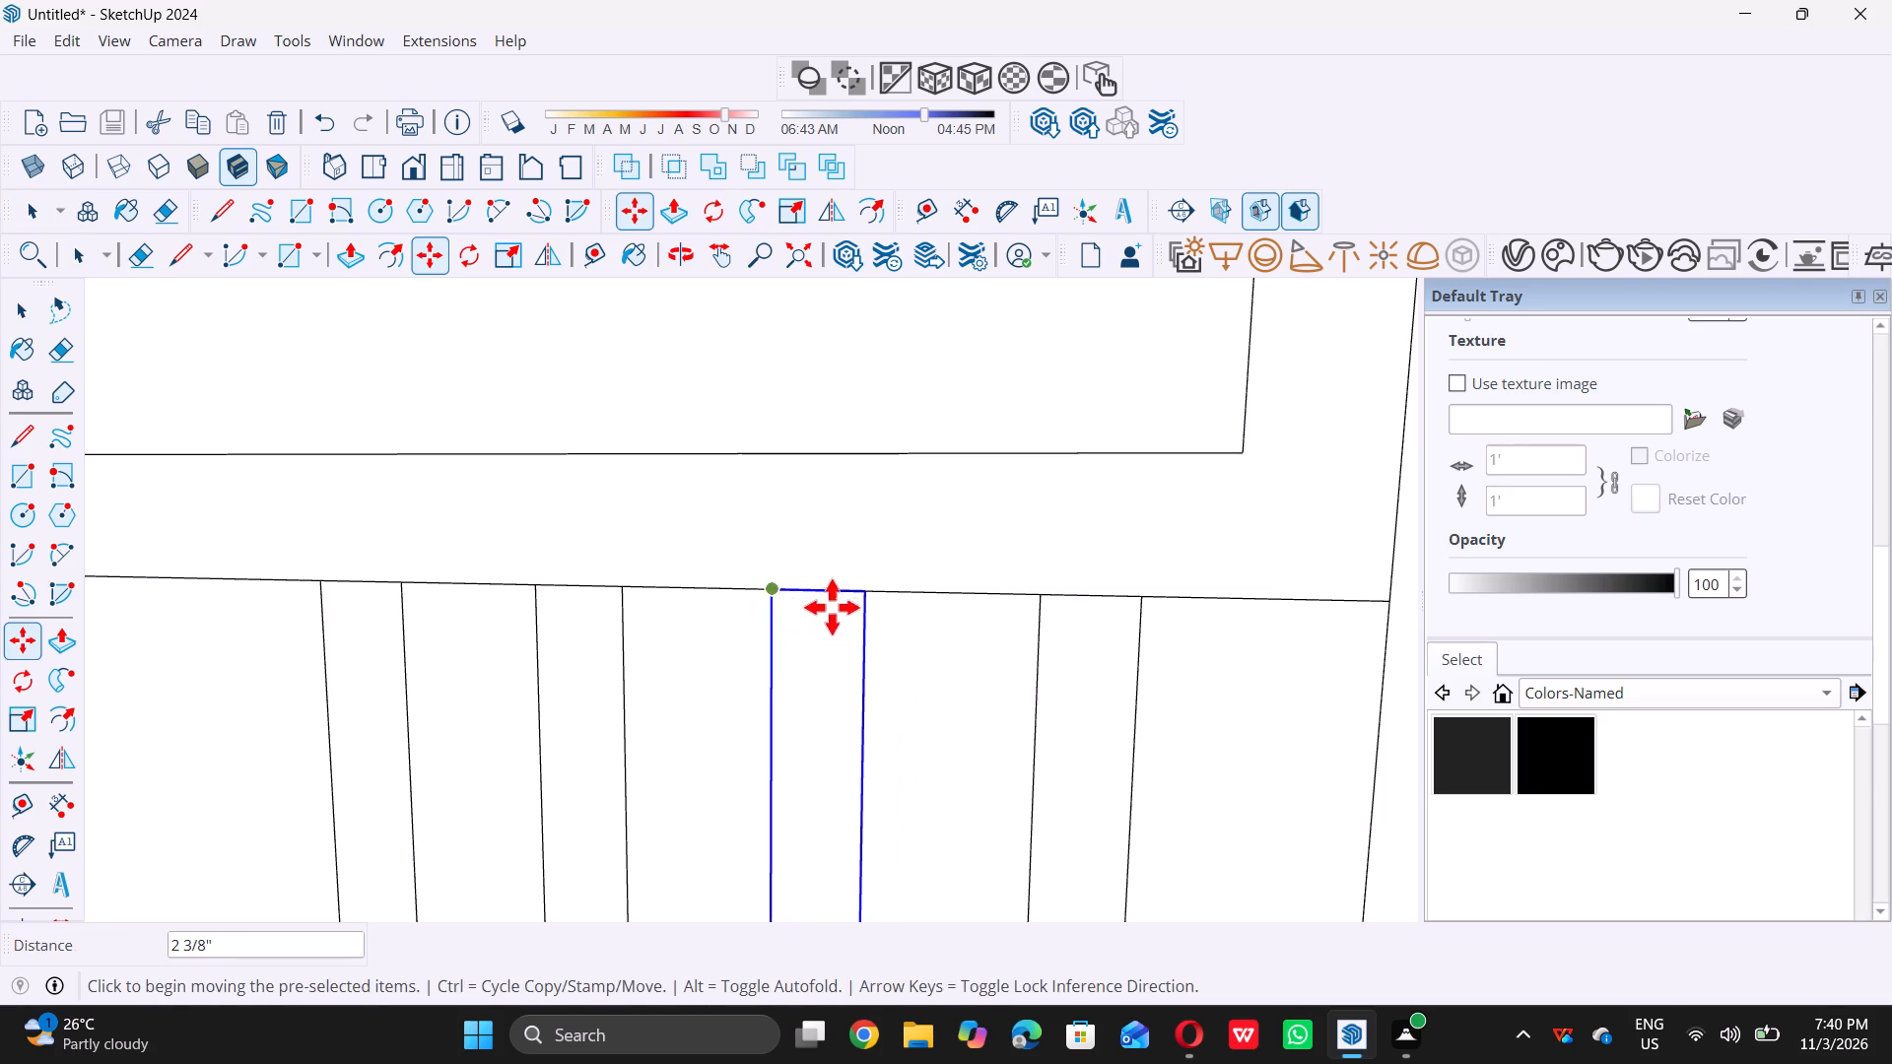
{"action": "key", "text": "space"}
{"action": "scroll", "coordinate": [855, 605], "scroll_direction": "down", "scroll_amount": 2}
{"action": "scroll", "coordinate": [855, 605], "scroll_direction": "up", "scroll_amount": 1}
{"action": "scroll", "coordinate": [855, 605], "scroll_direction": "down", "scroll_amount": 15}
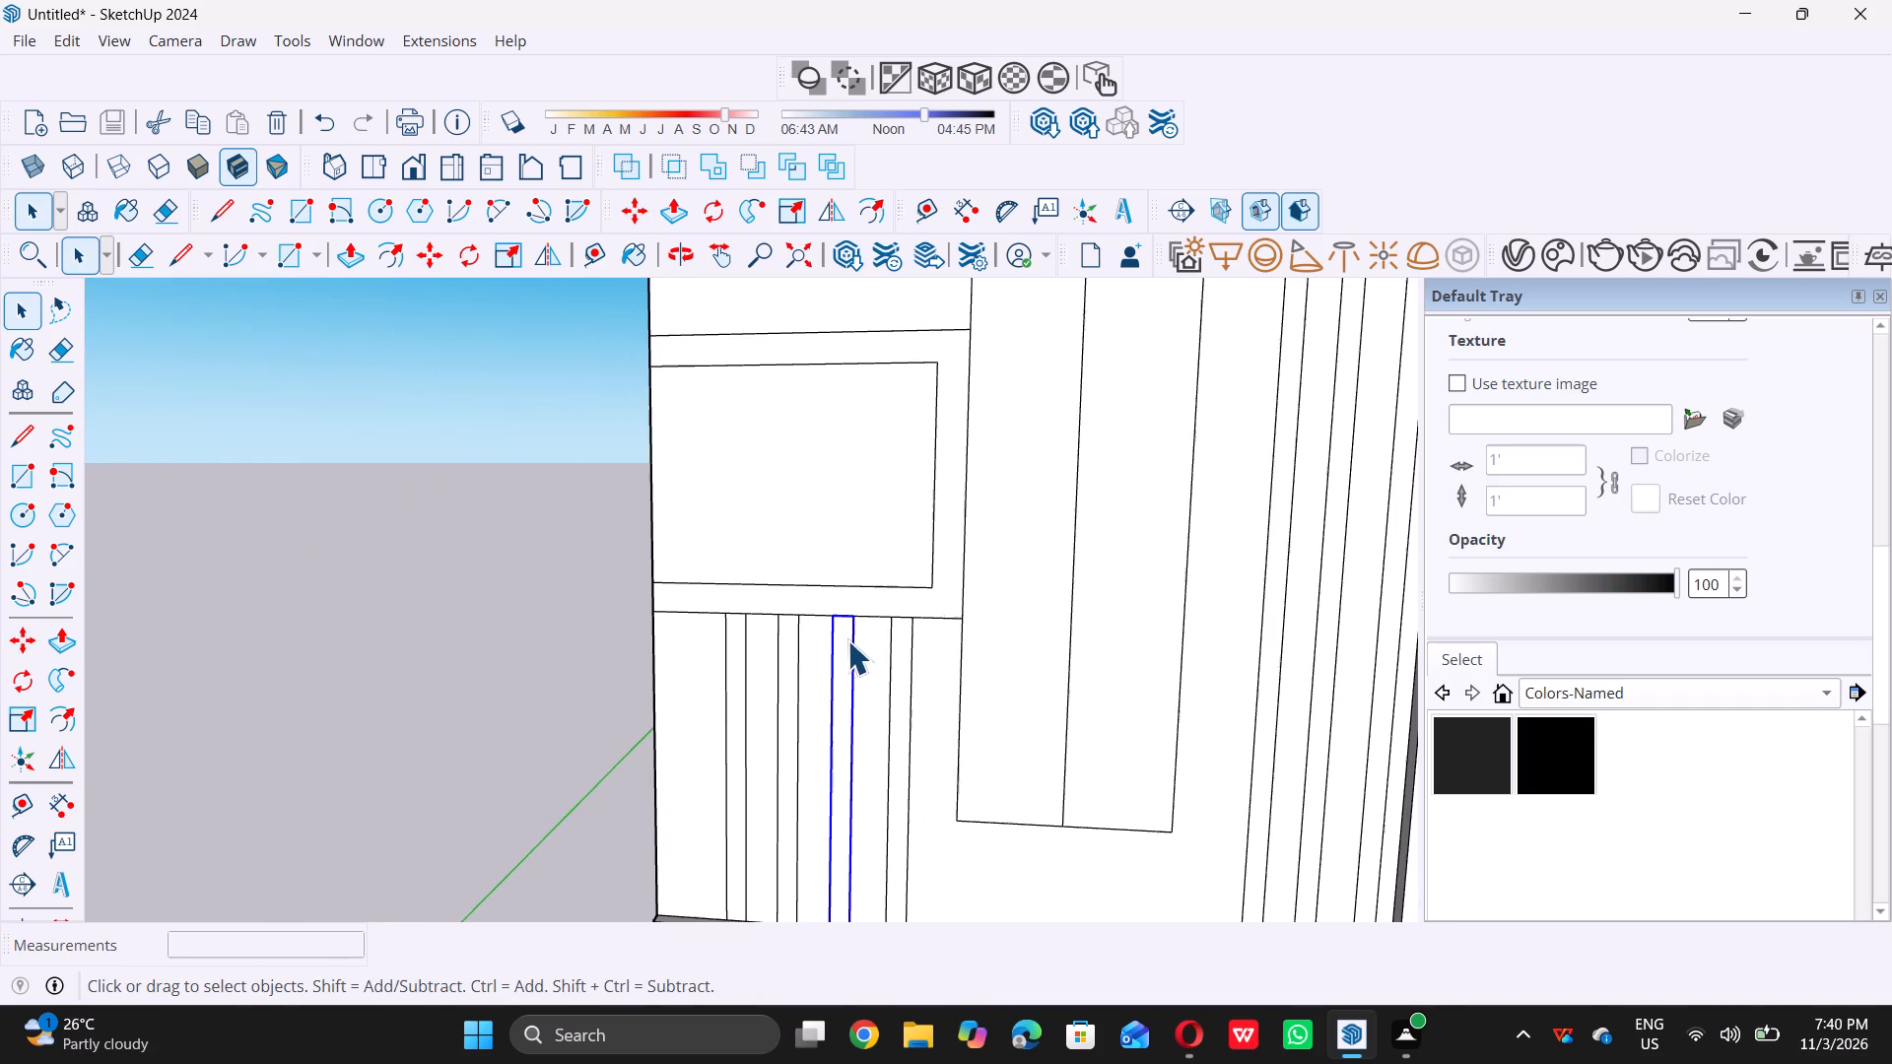
{"action": "left_click", "coordinate": [343, 565]}
Place tape-measure guides along both long edges of the outermost strip below the framed rectangle.
{"action": "scroll", "coordinate": [384, 583], "scroll_direction": "down", "scroll_amount": 5}
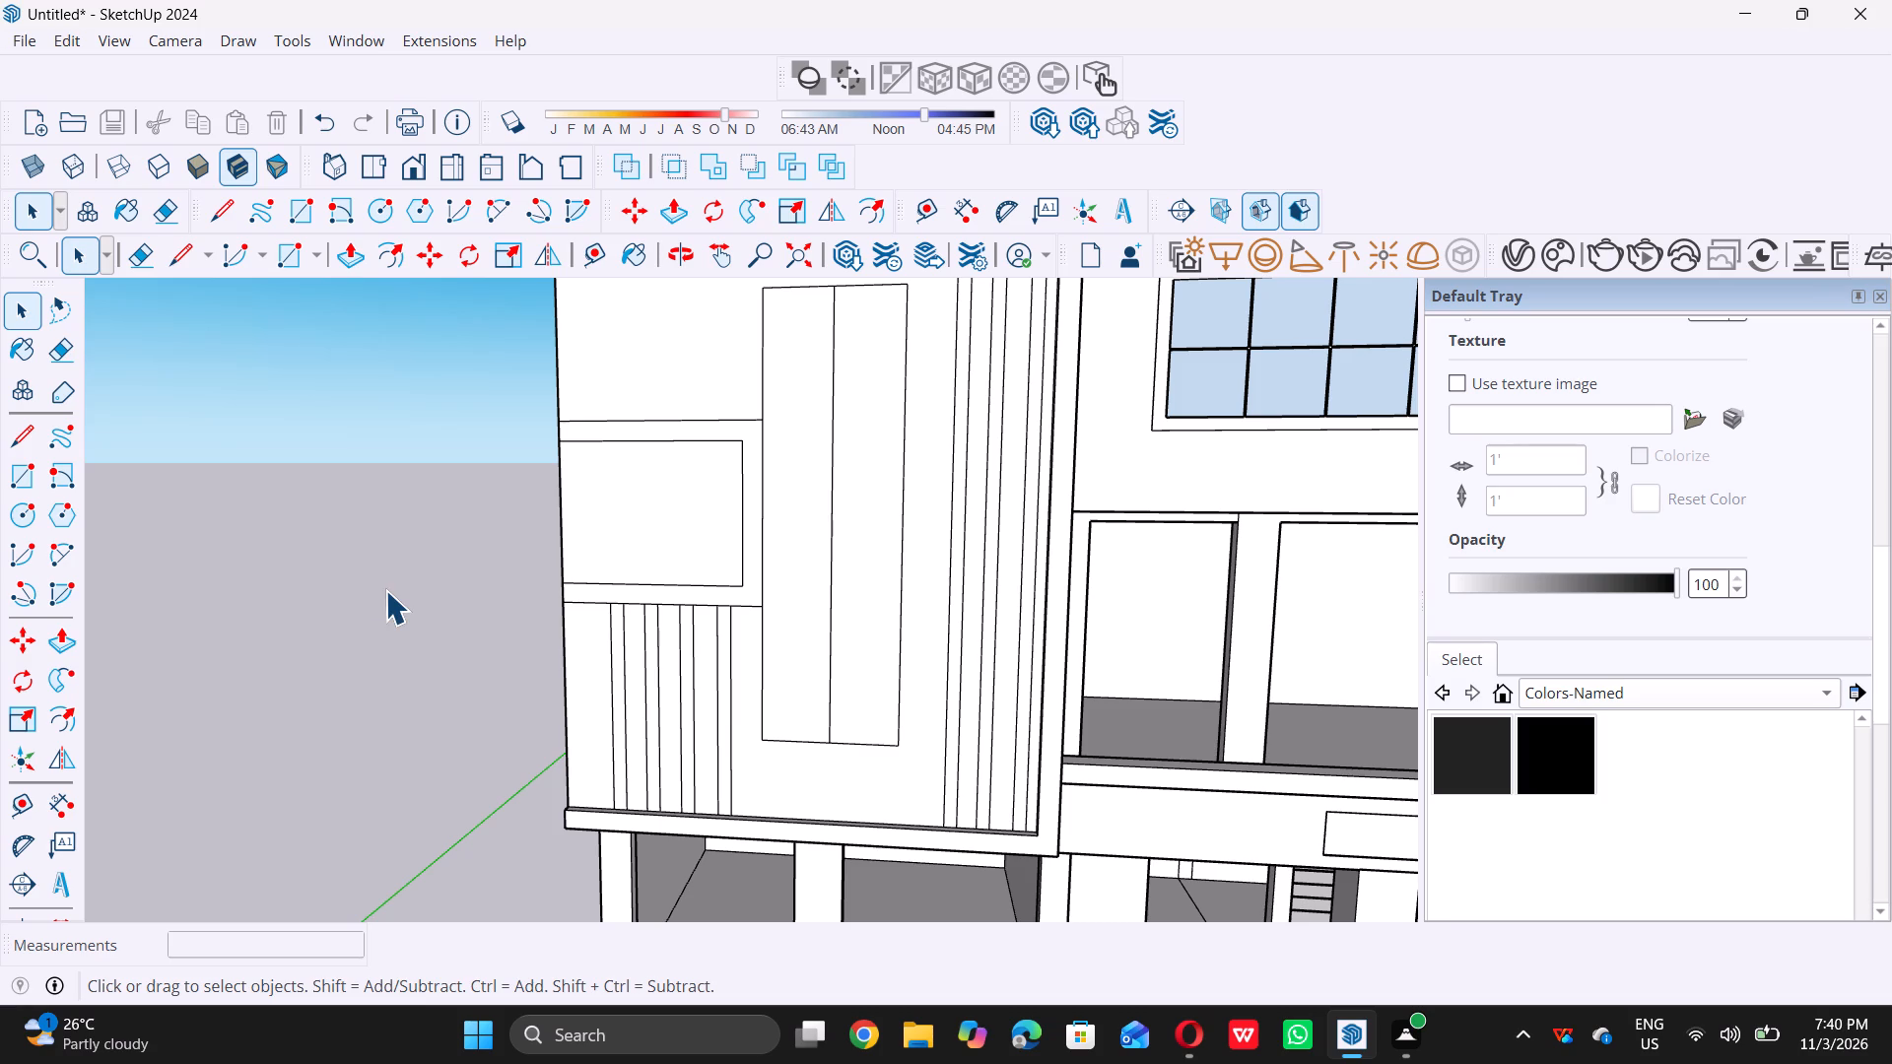
{"action": "key", "text": "t"}
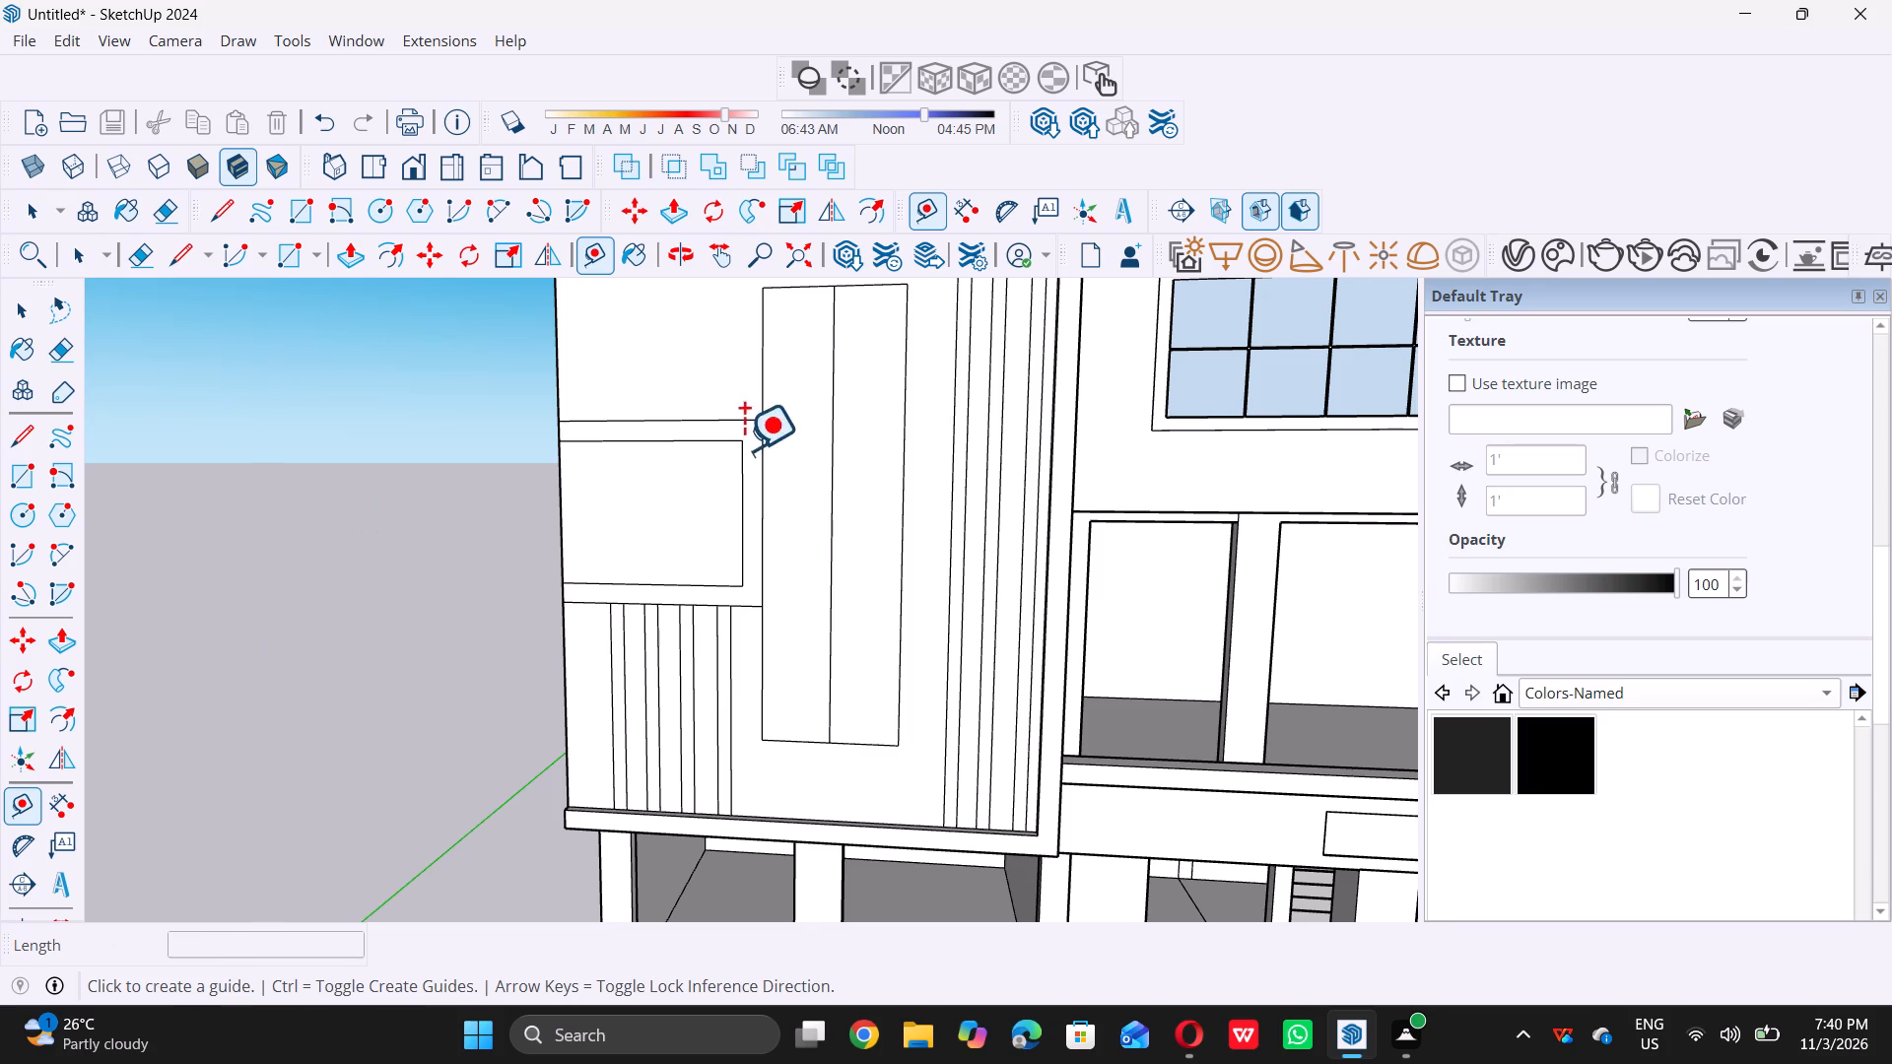
{"action": "scroll", "coordinate": [602, 628], "scroll_direction": "up", "scroll_amount": 9}
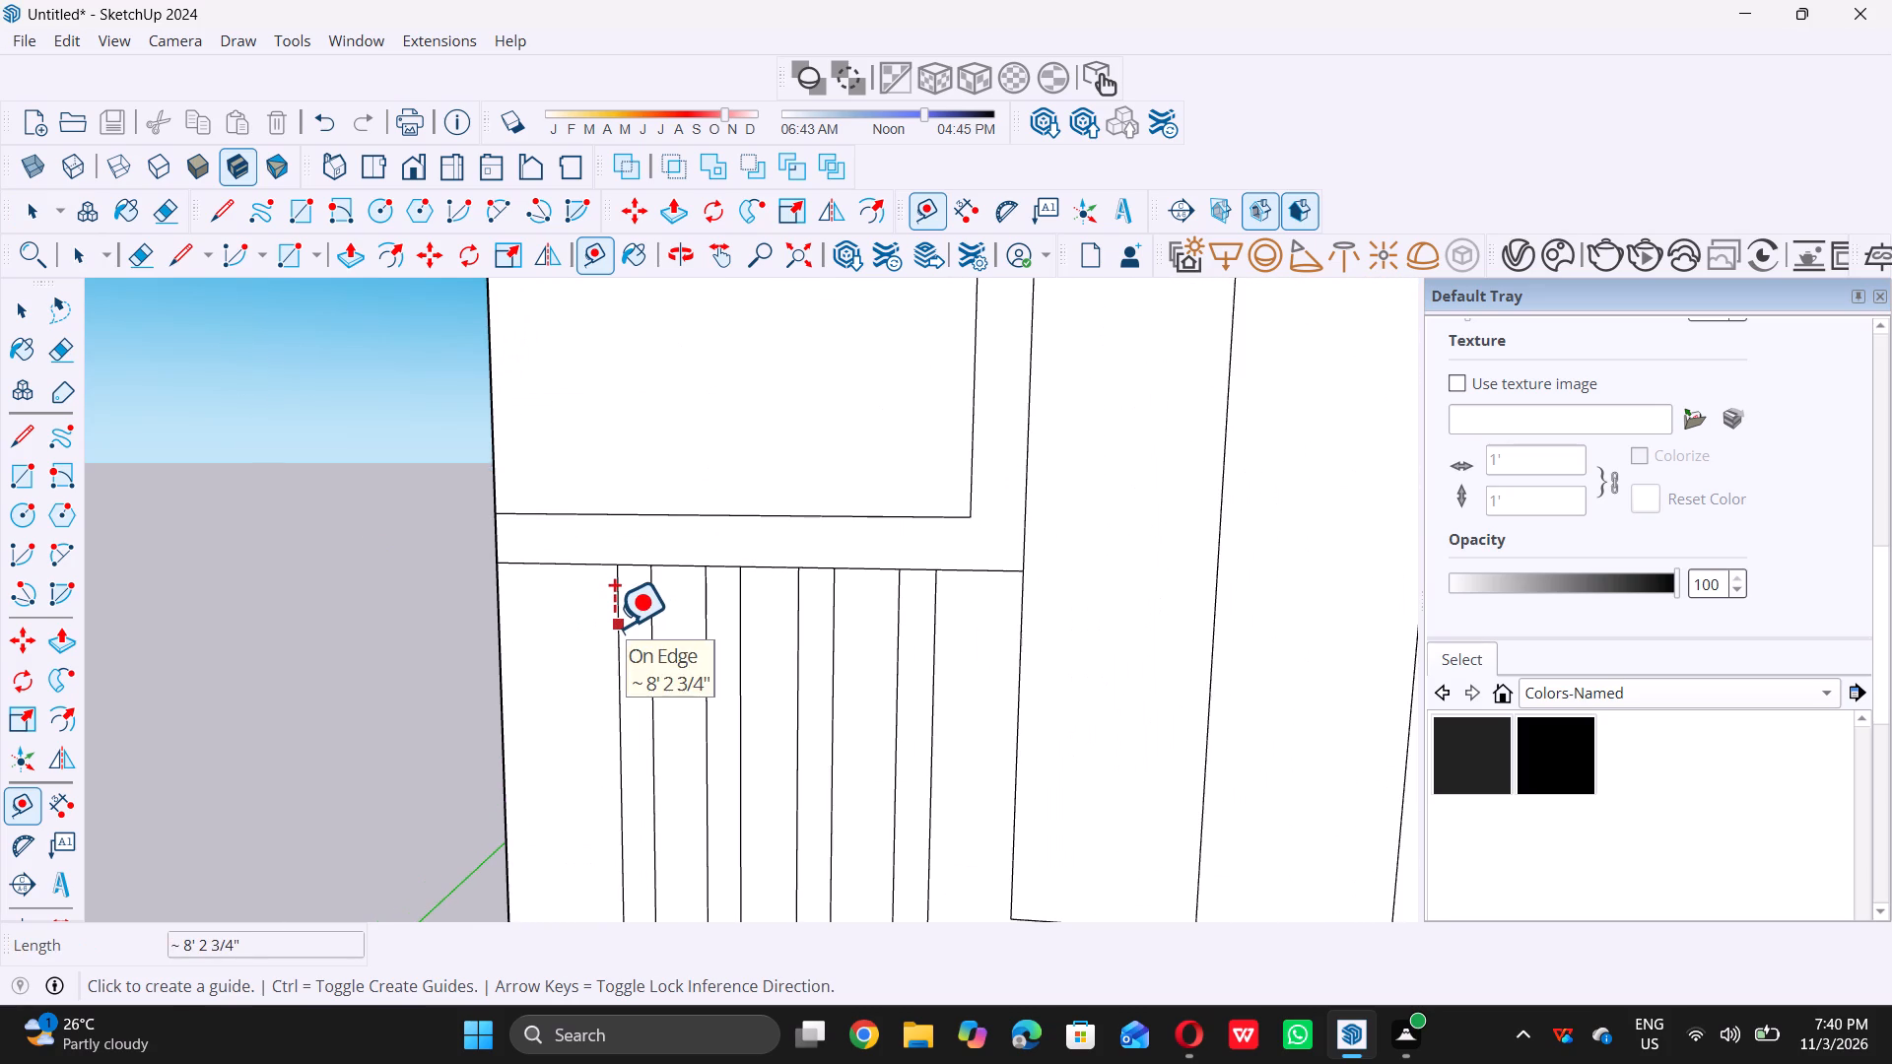
{"action": "scroll", "coordinate": [620, 621], "scroll_direction": "up", "scroll_amount": 4}
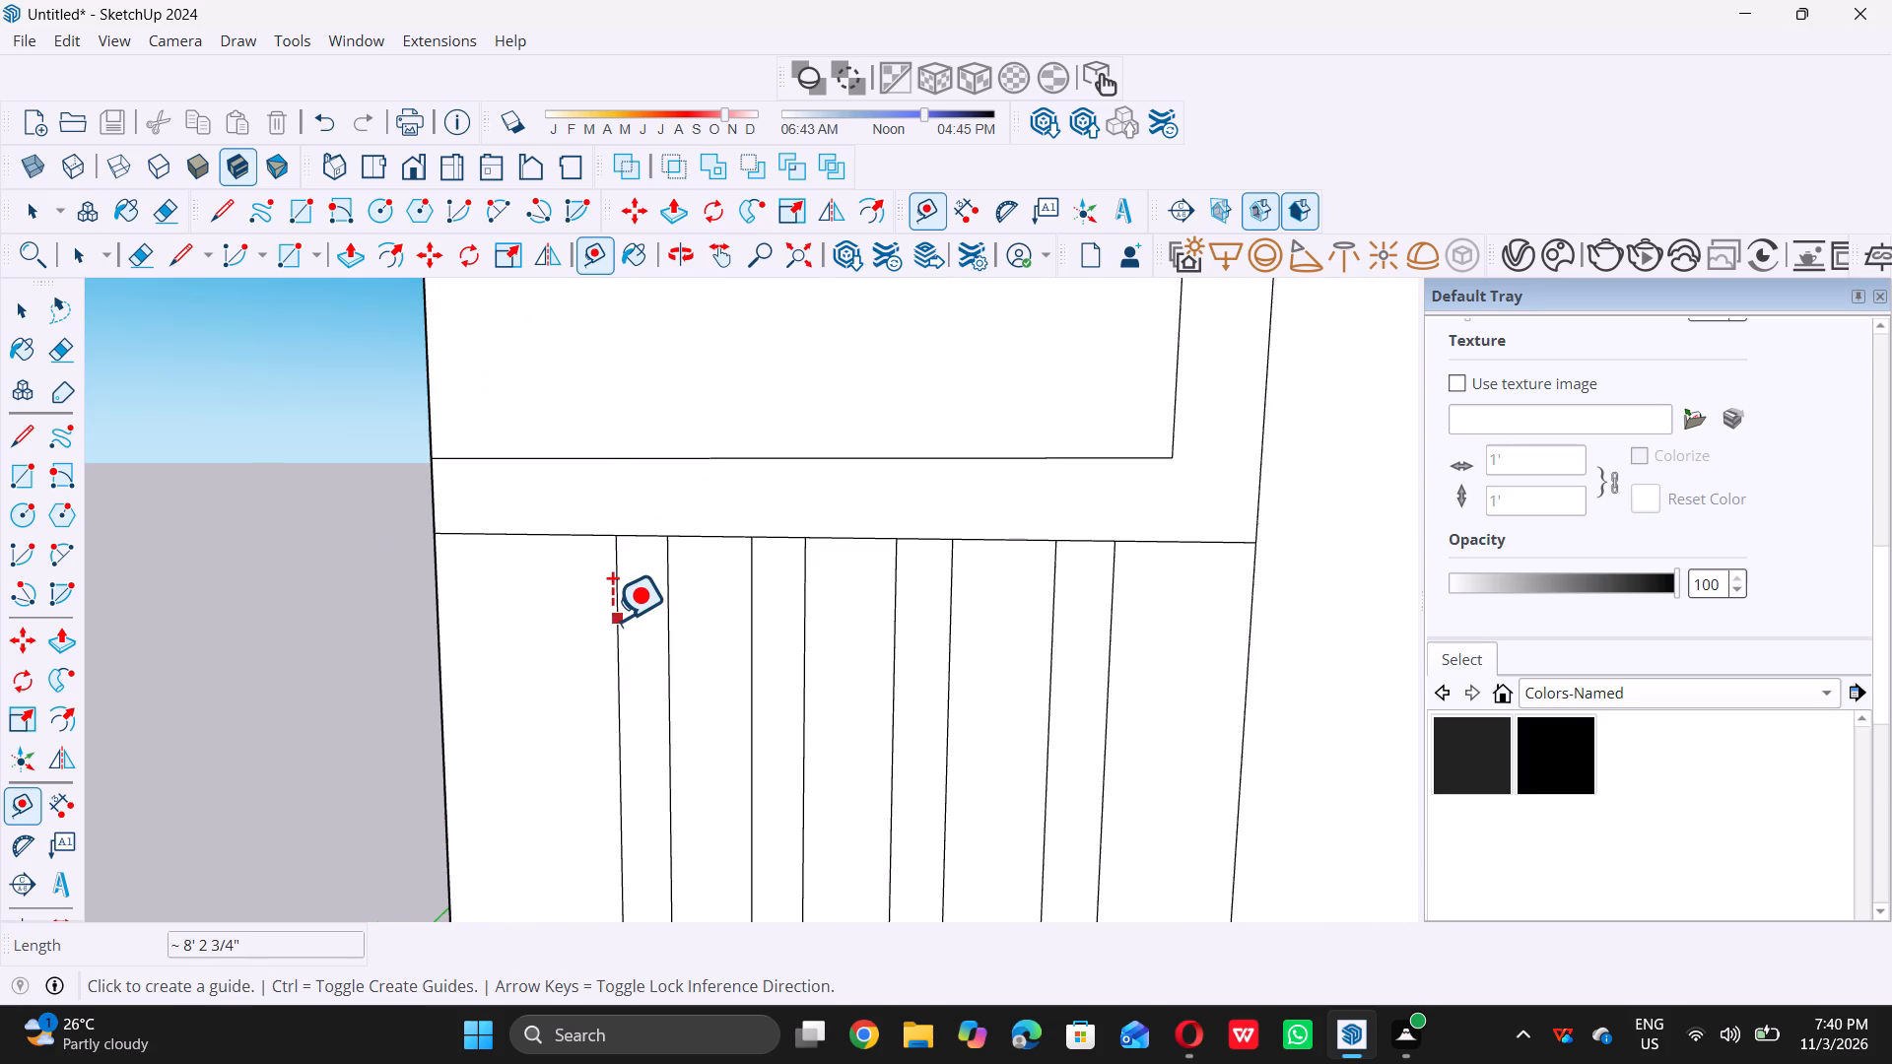
{"action": "left_click", "coordinate": [612, 620]}
{"action": "double_click", "coordinate": [662, 618]}
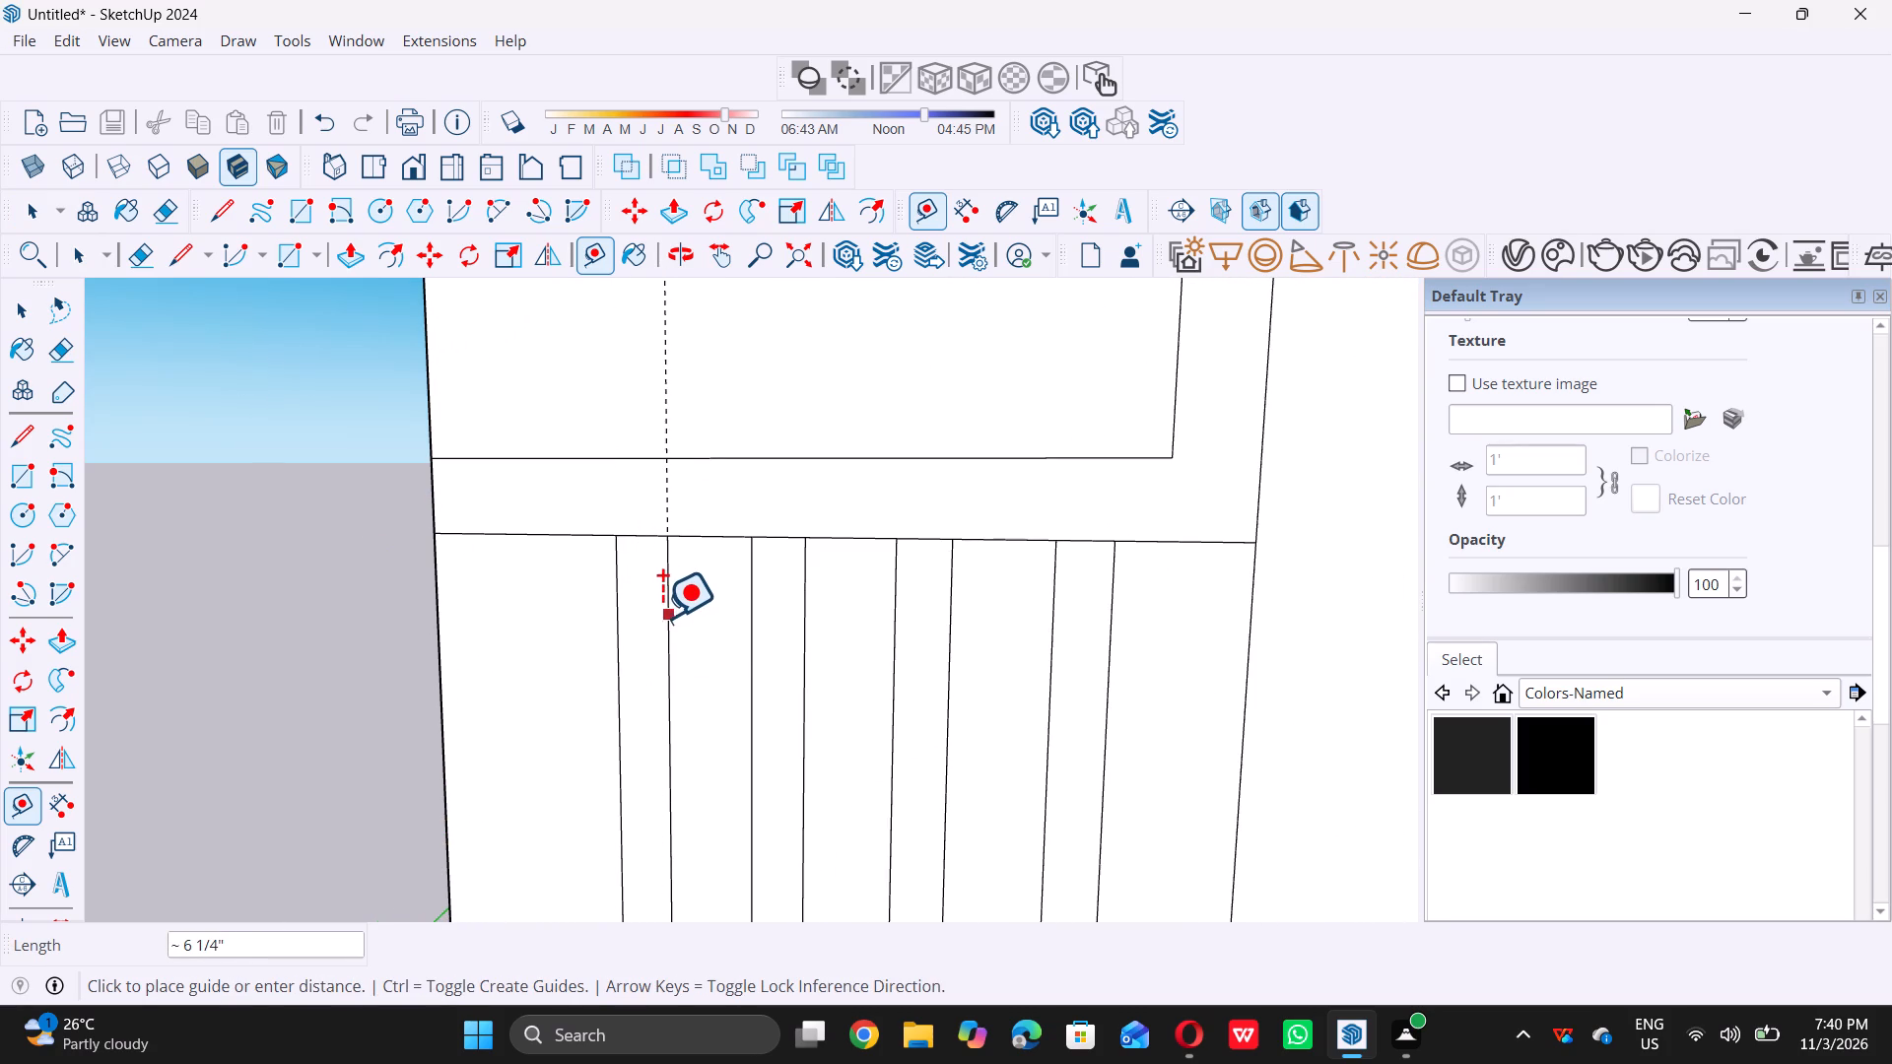
{"action": "left_click", "coordinate": [613, 609]}
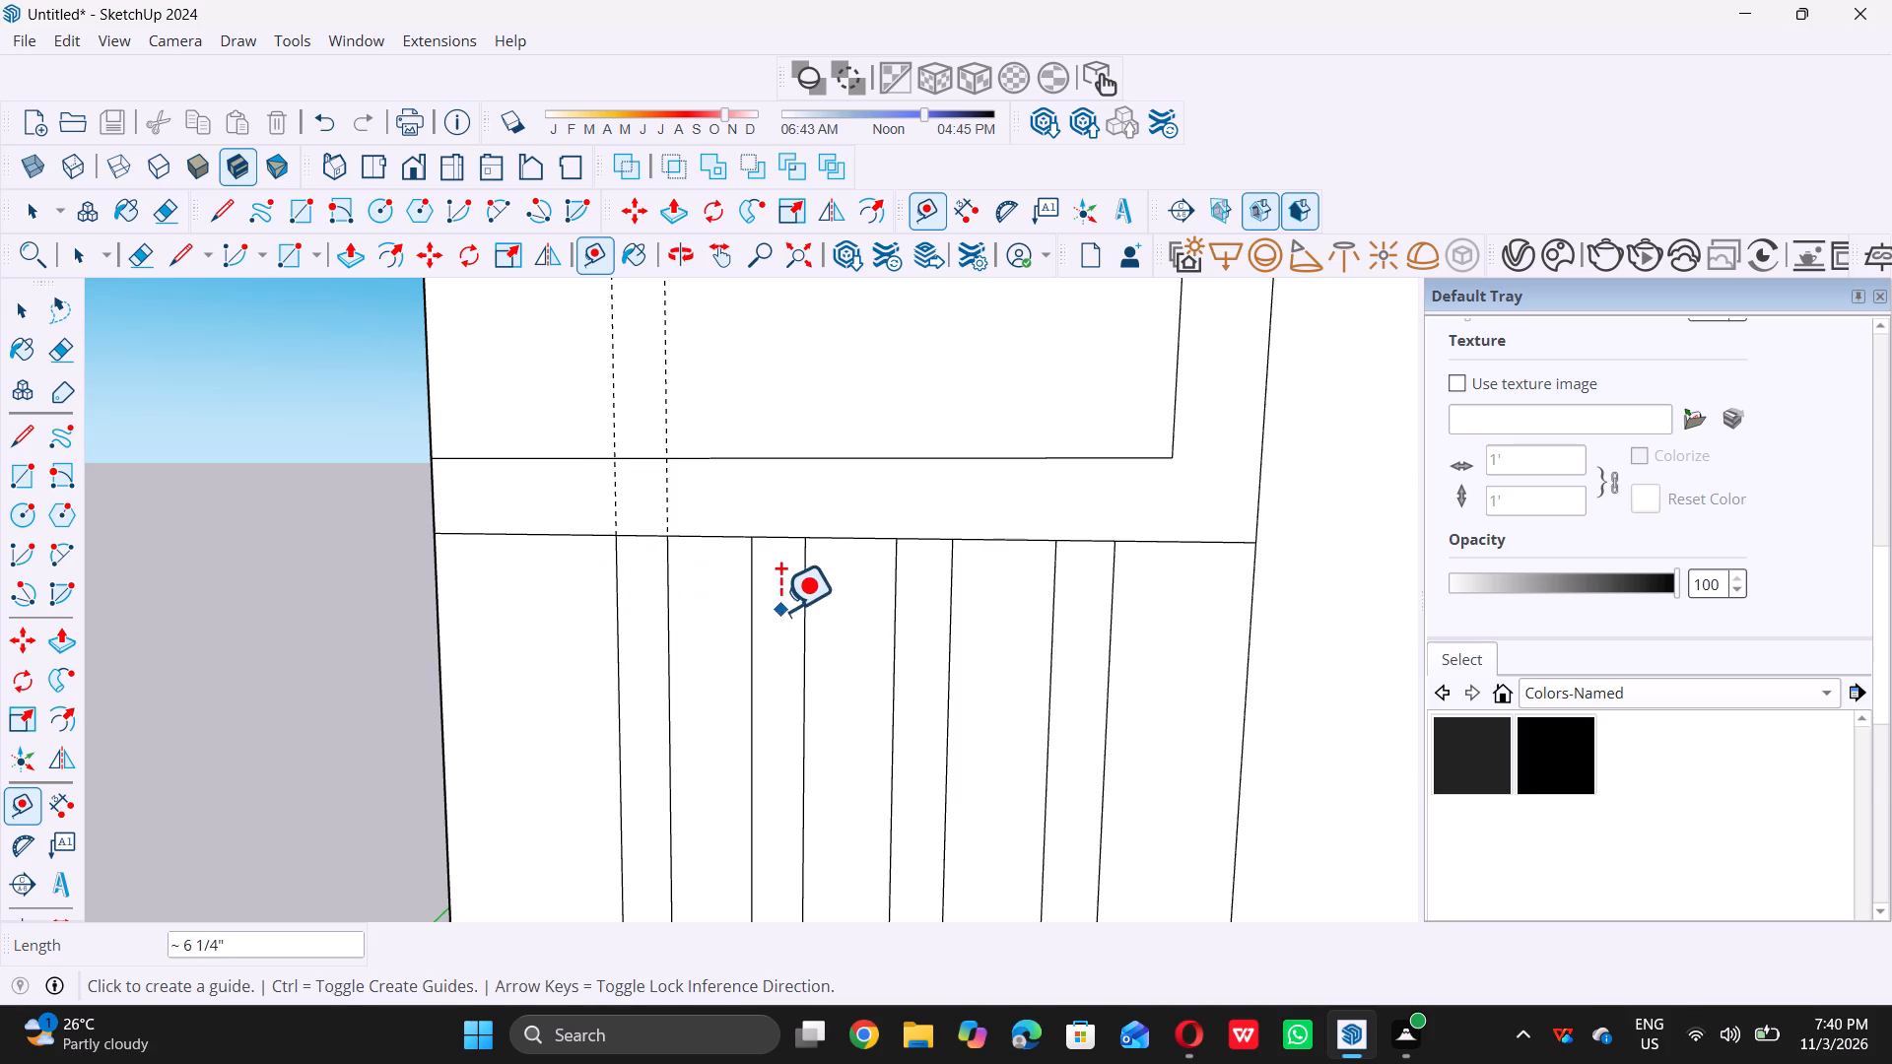
Place guides along both long edges of the third strip, undoing the duplicate guides stacked on its inner edge.
{"action": "left_click", "coordinate": [751, 612]}
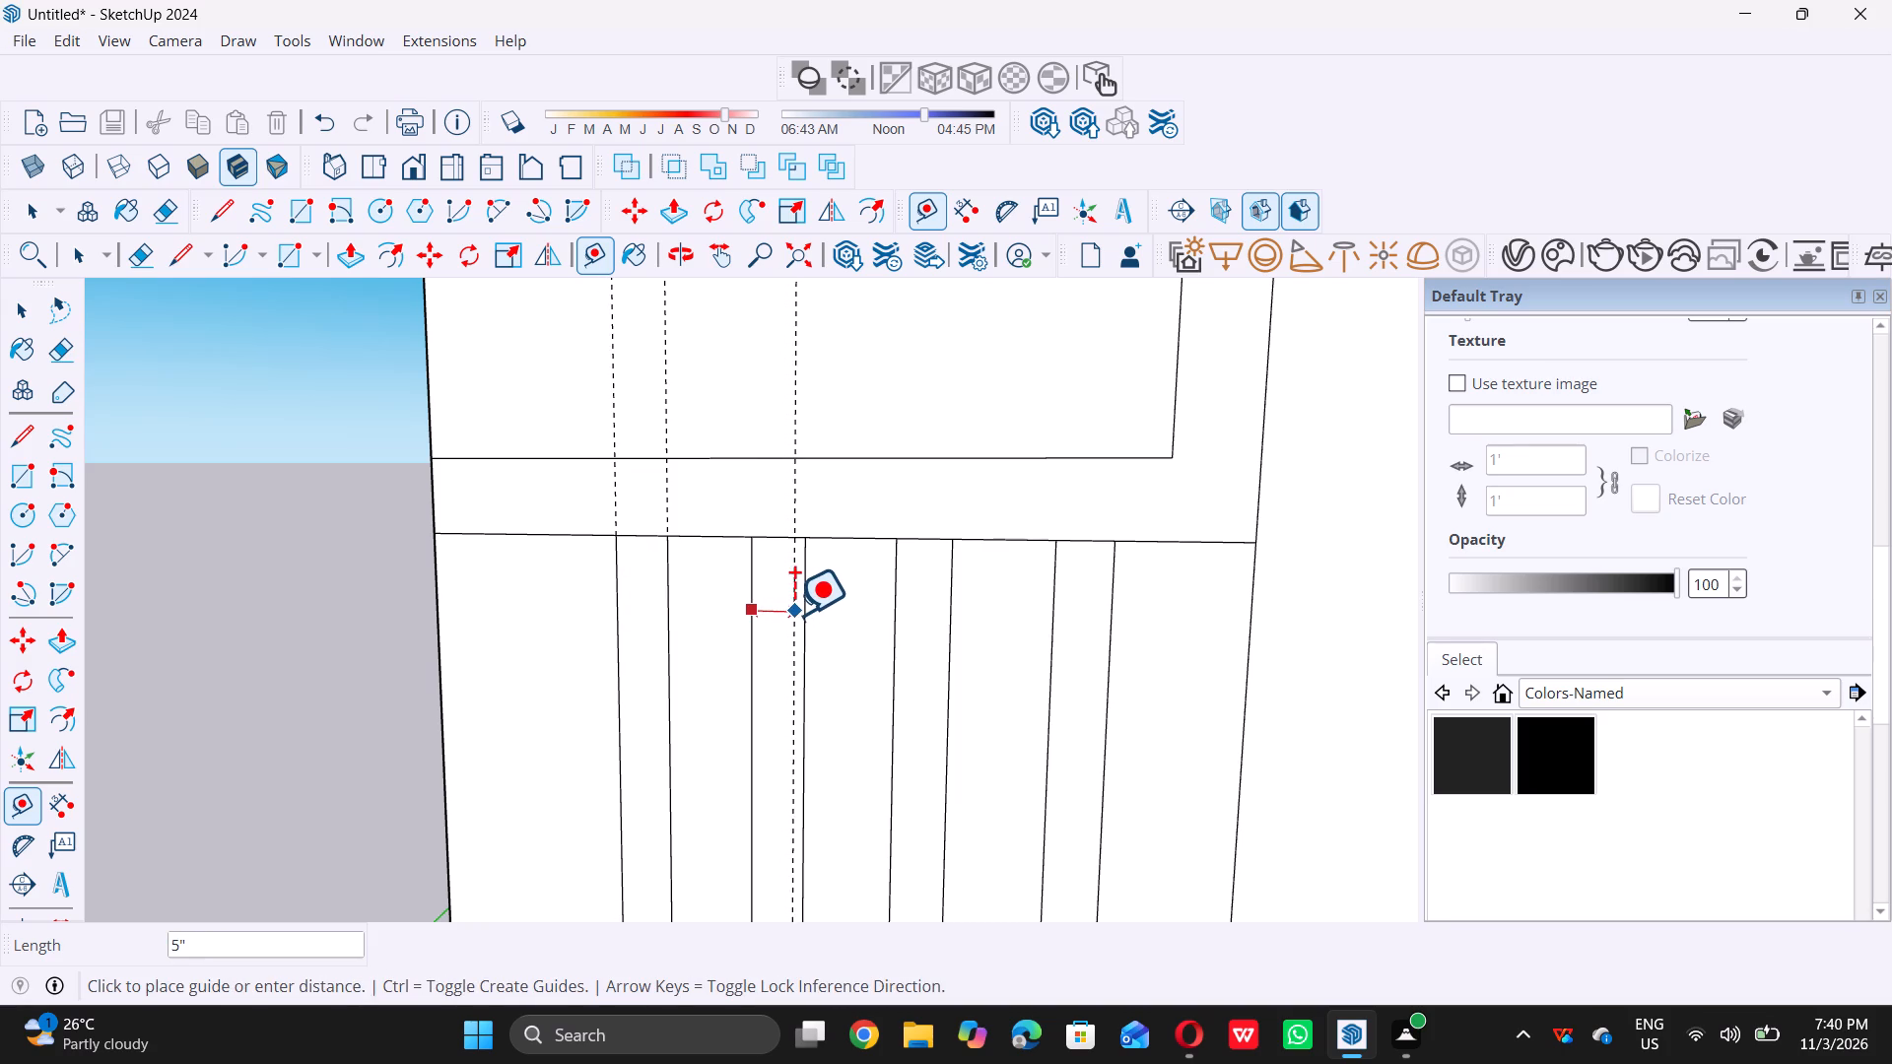
{"action": "triple_click", "coordinate": [801, 616]}
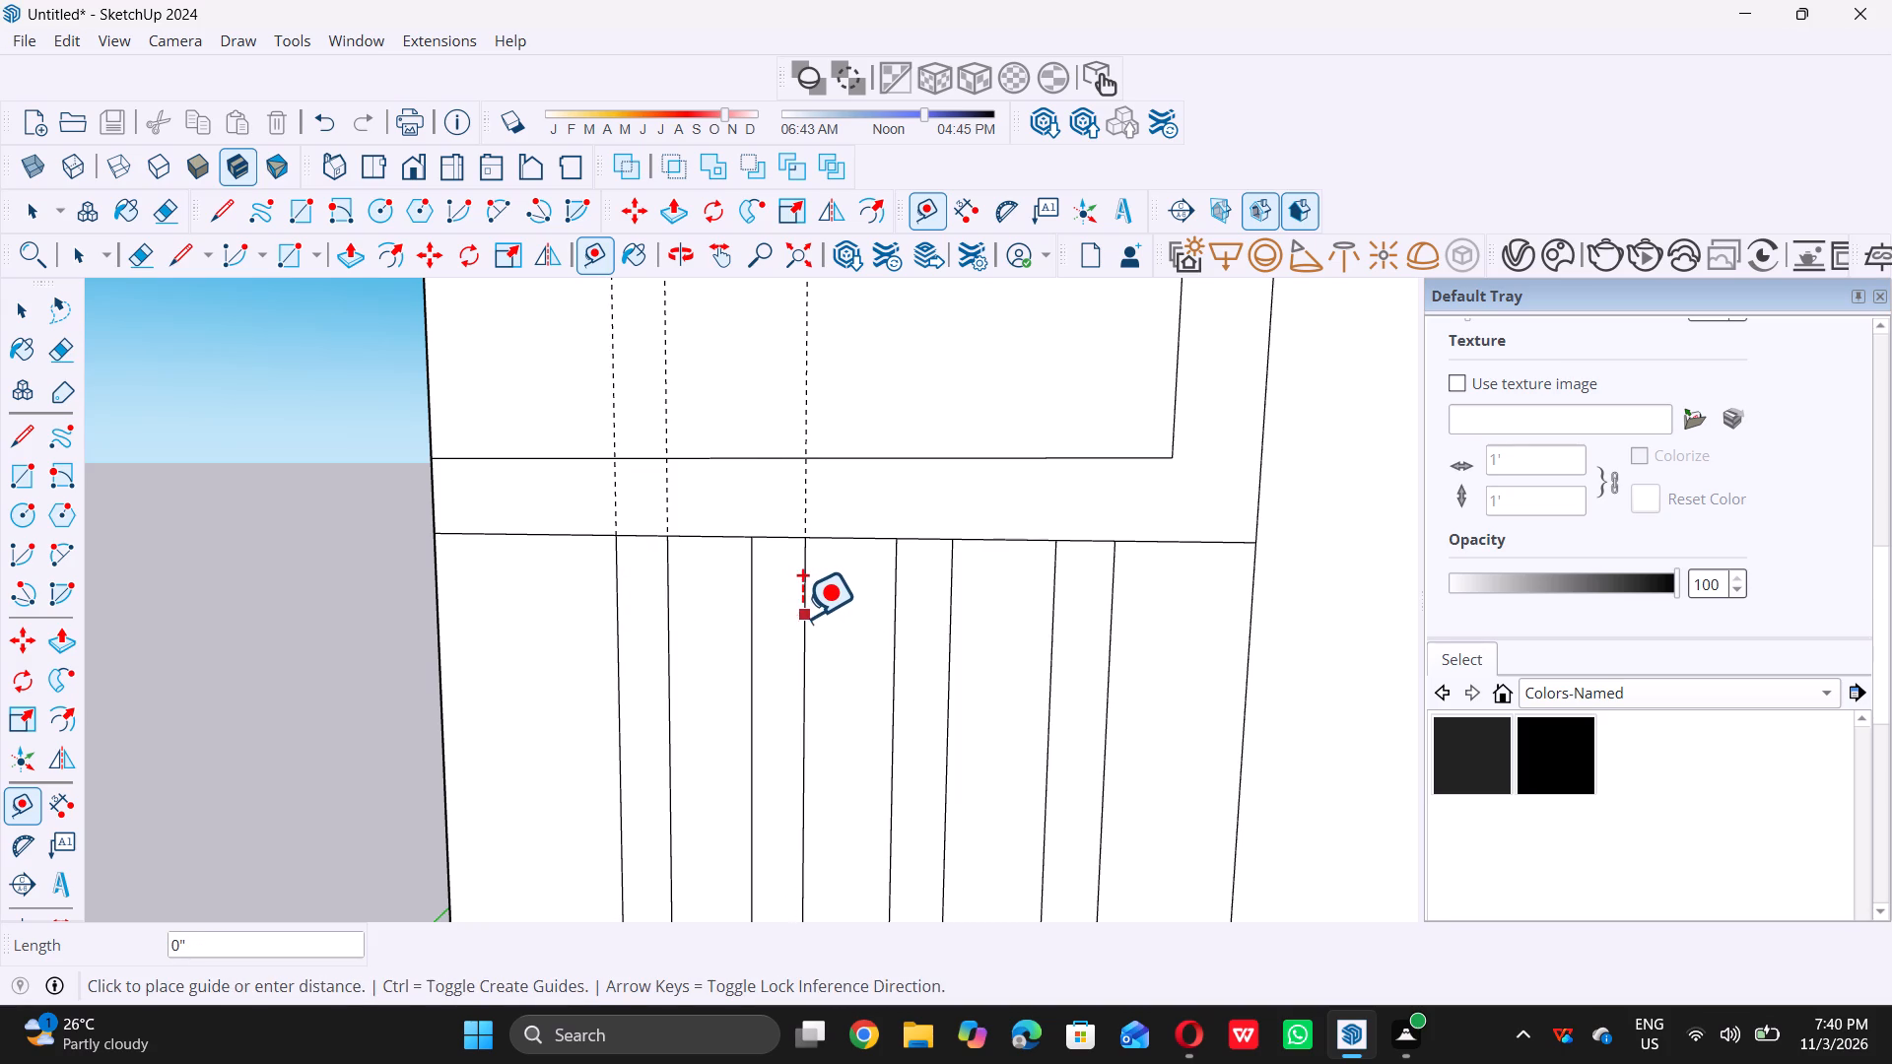
{"action": "double_click", "coordinate": [802, 616]}
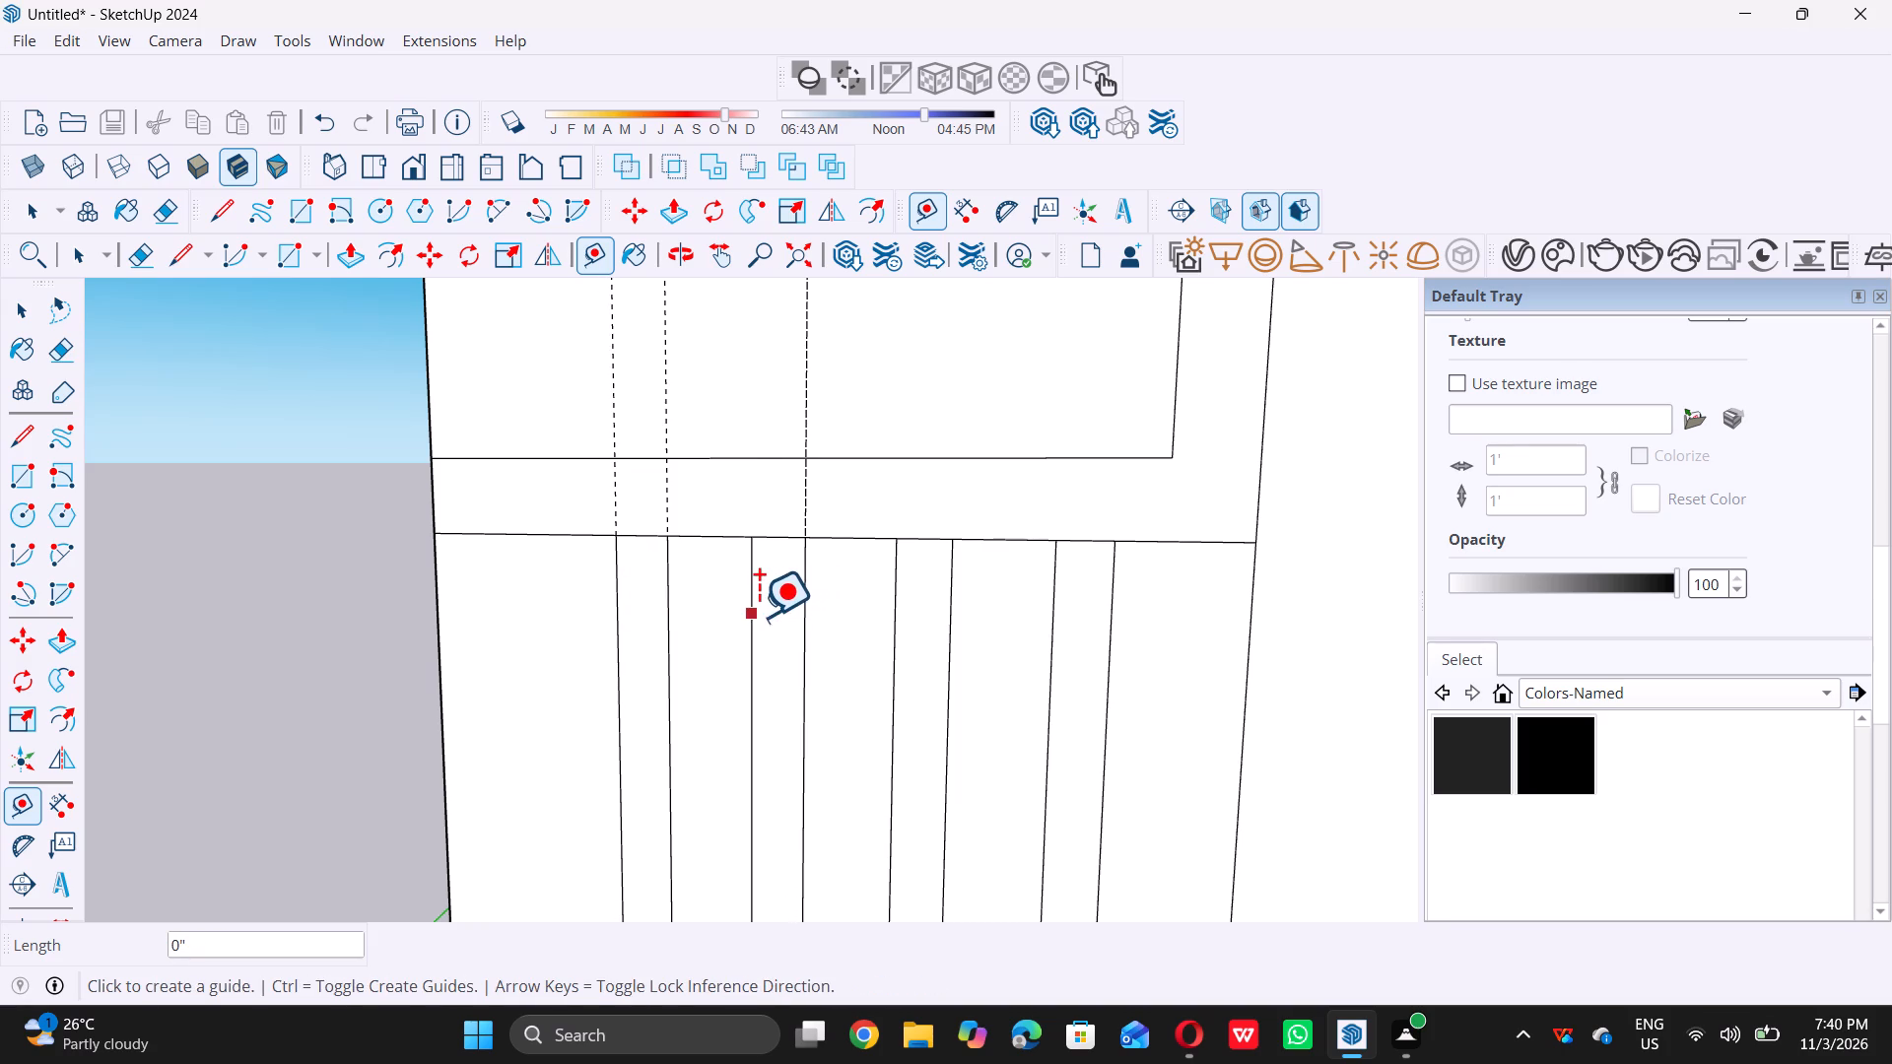
{"action": "scroll", "coordinate": [798, 614], "scroll_direction": "up", "scroll_amount": 4}
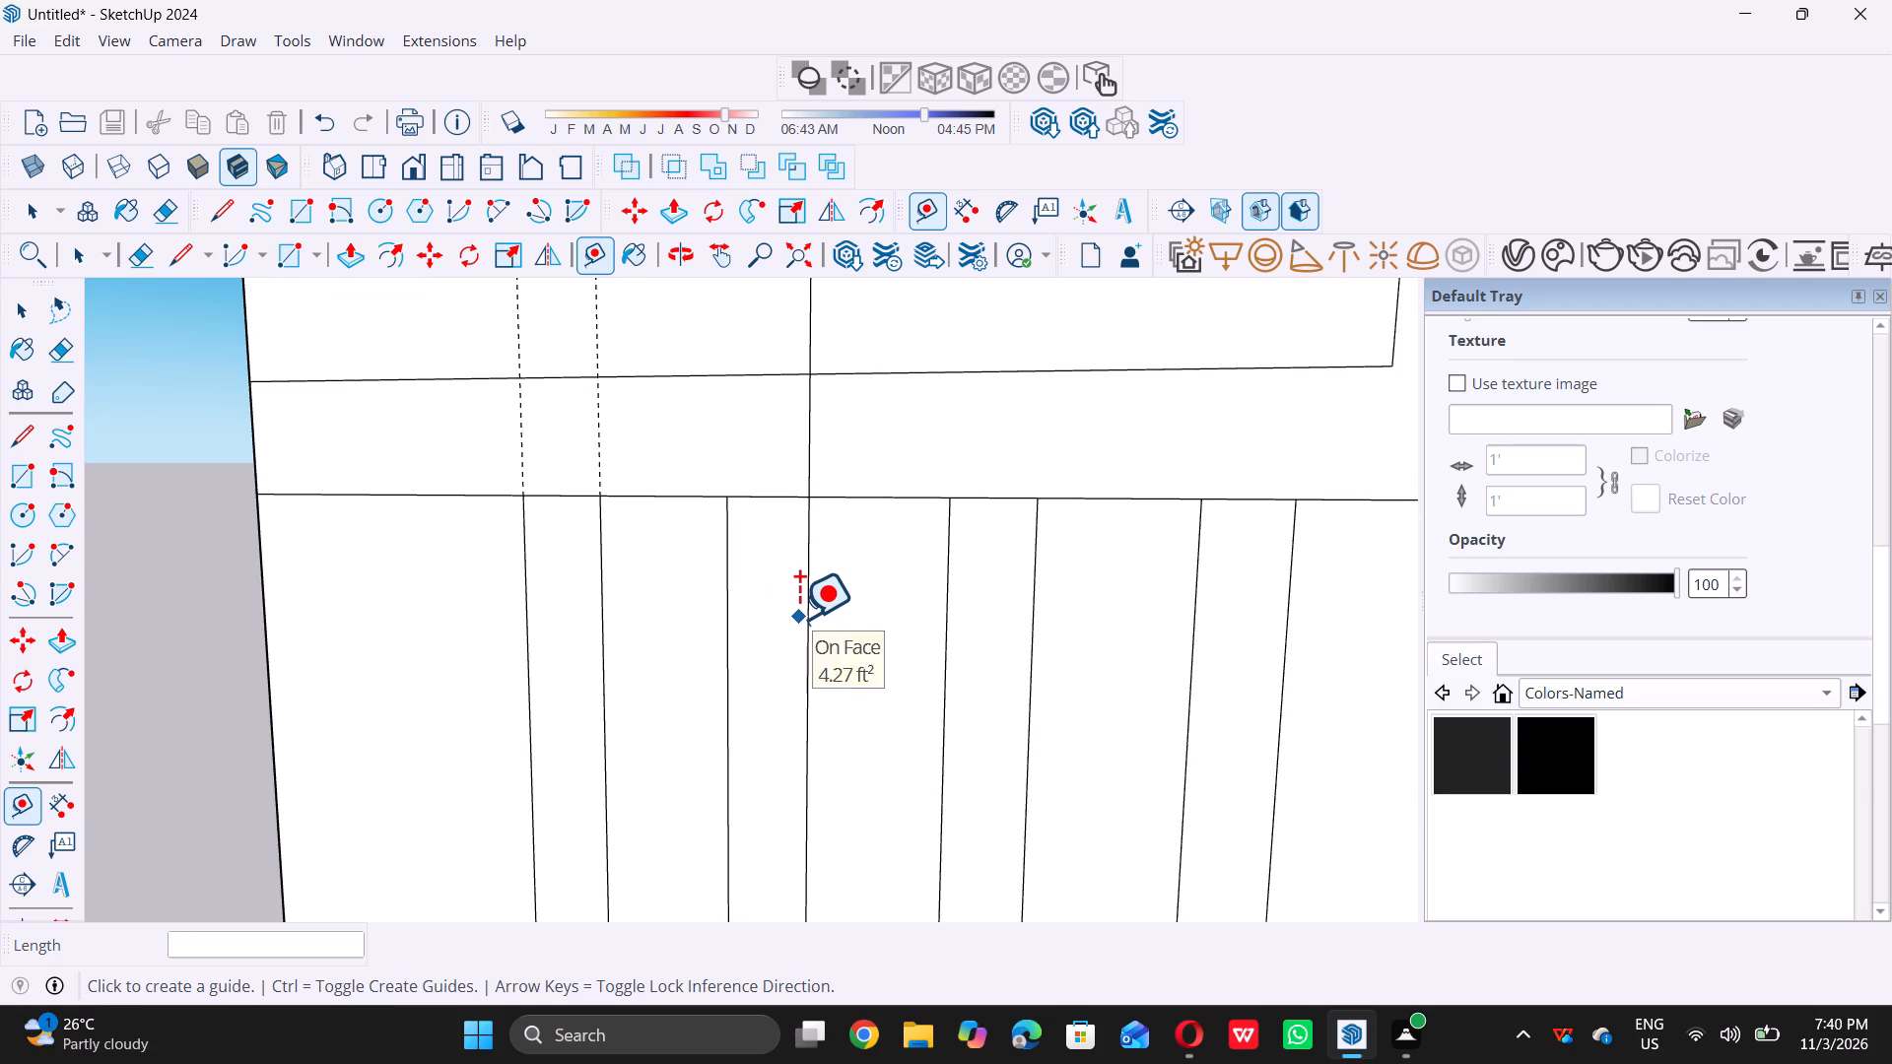
{"action": "key", "text": "ctrl+z"}
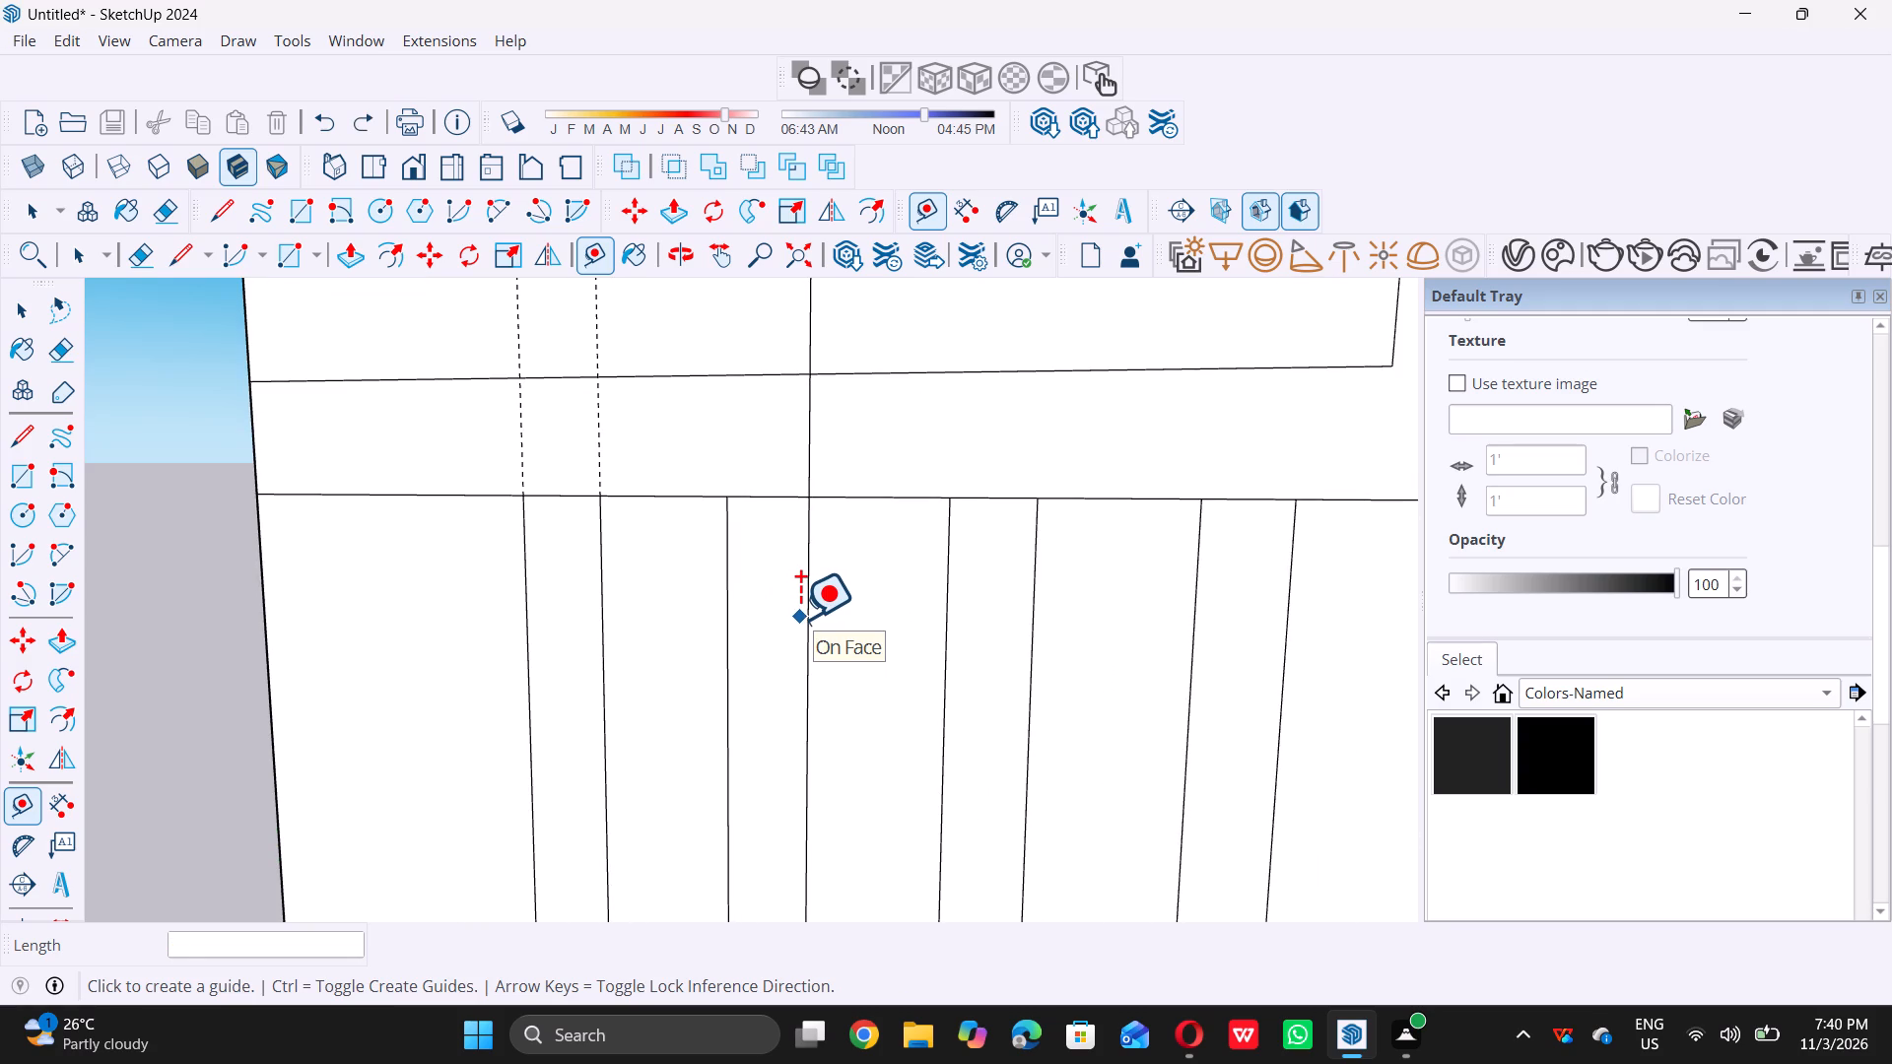
{"action": "scroll", "coordinate": [774, 695], "scroll_direction": "up", "scroll_amount": 5}
{"action": "scroll", "coordinate": [803, 726], "scroll_direction": "down", "scroll_amount": 5}
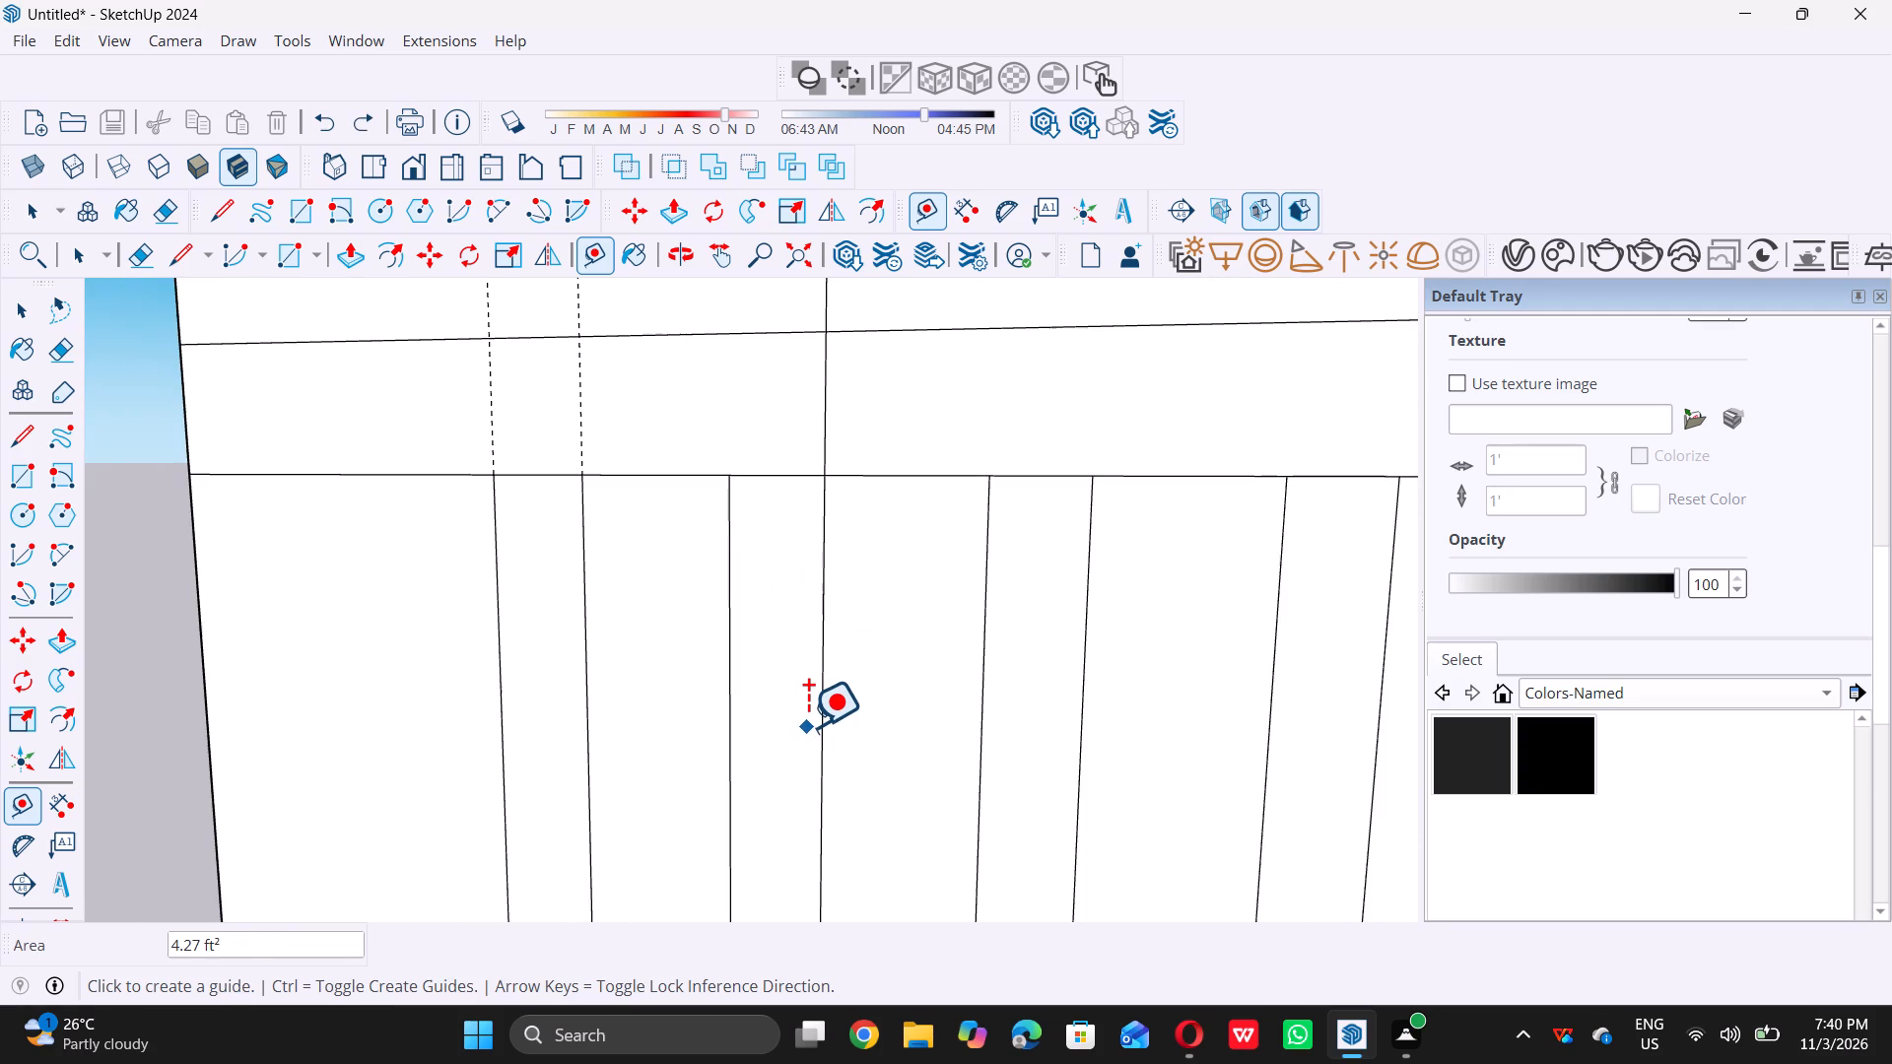
{"action": "key", "text": "ctrl+z"}
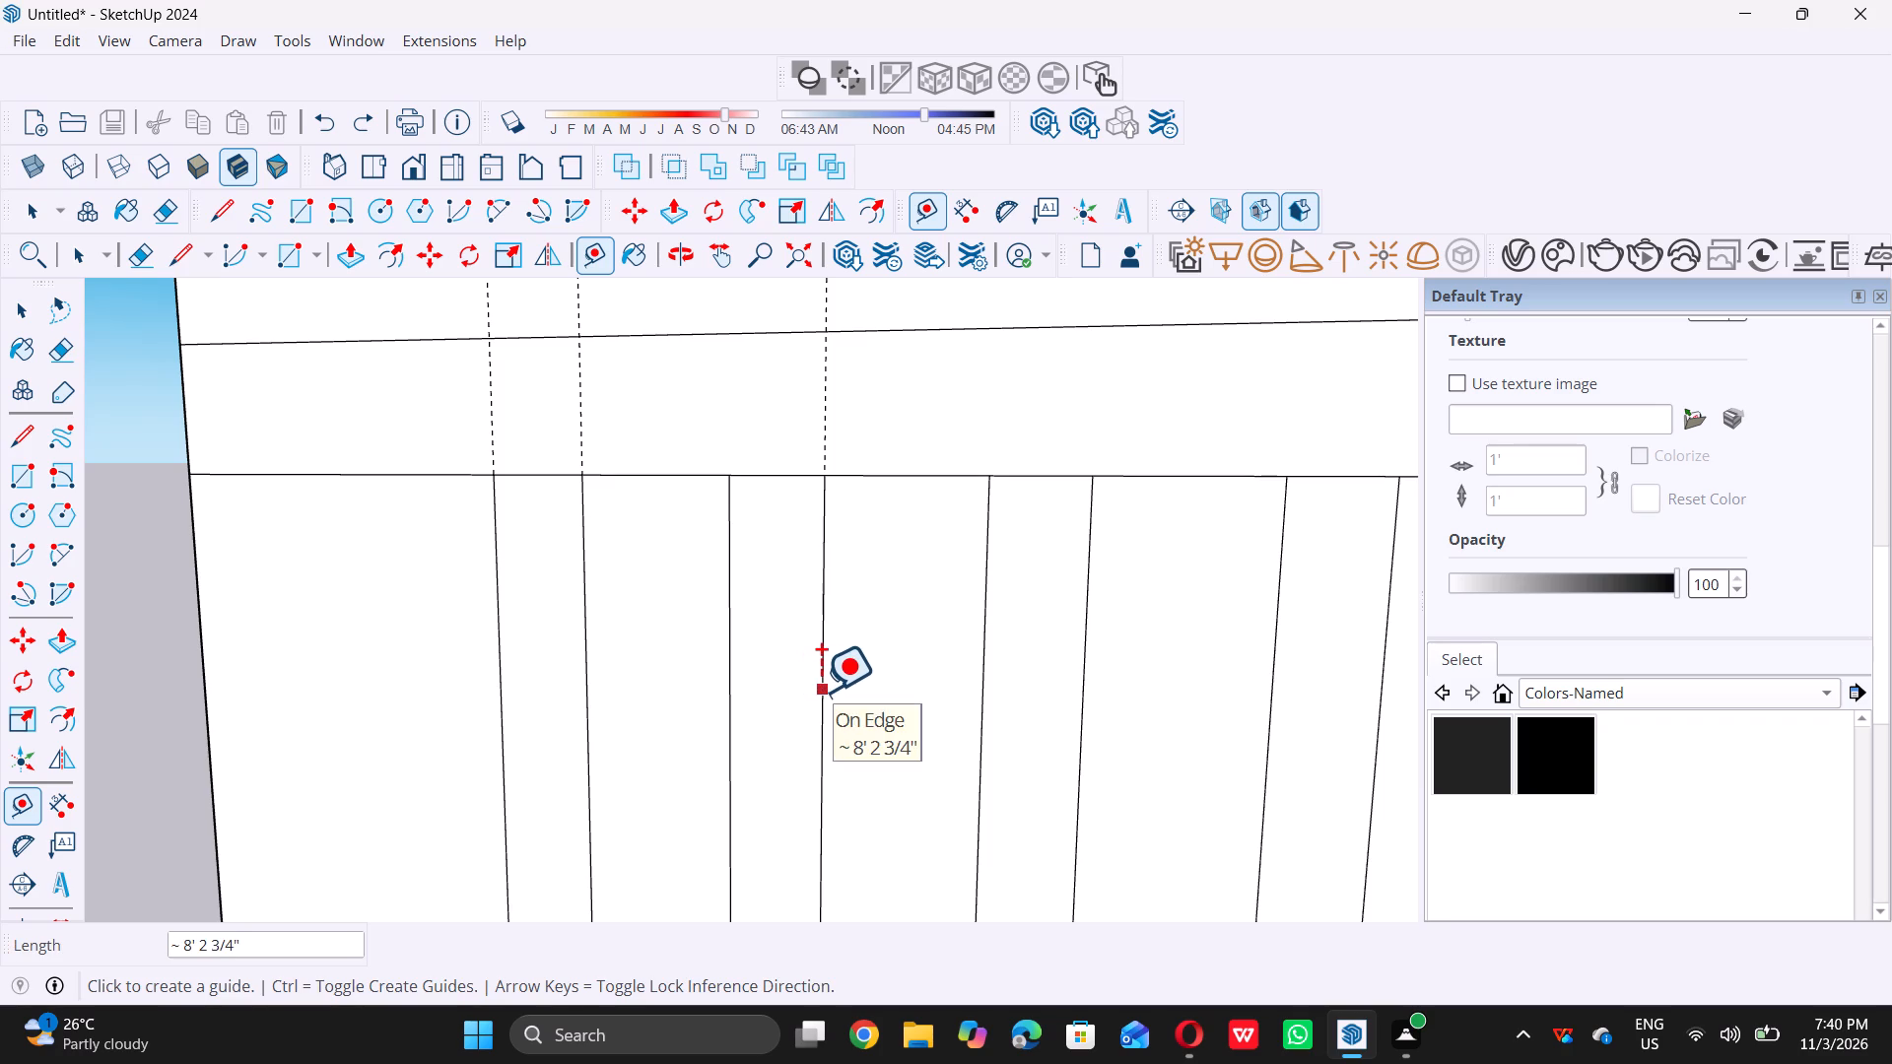
{"action": "double_click", "coordinate": [821, 691]}
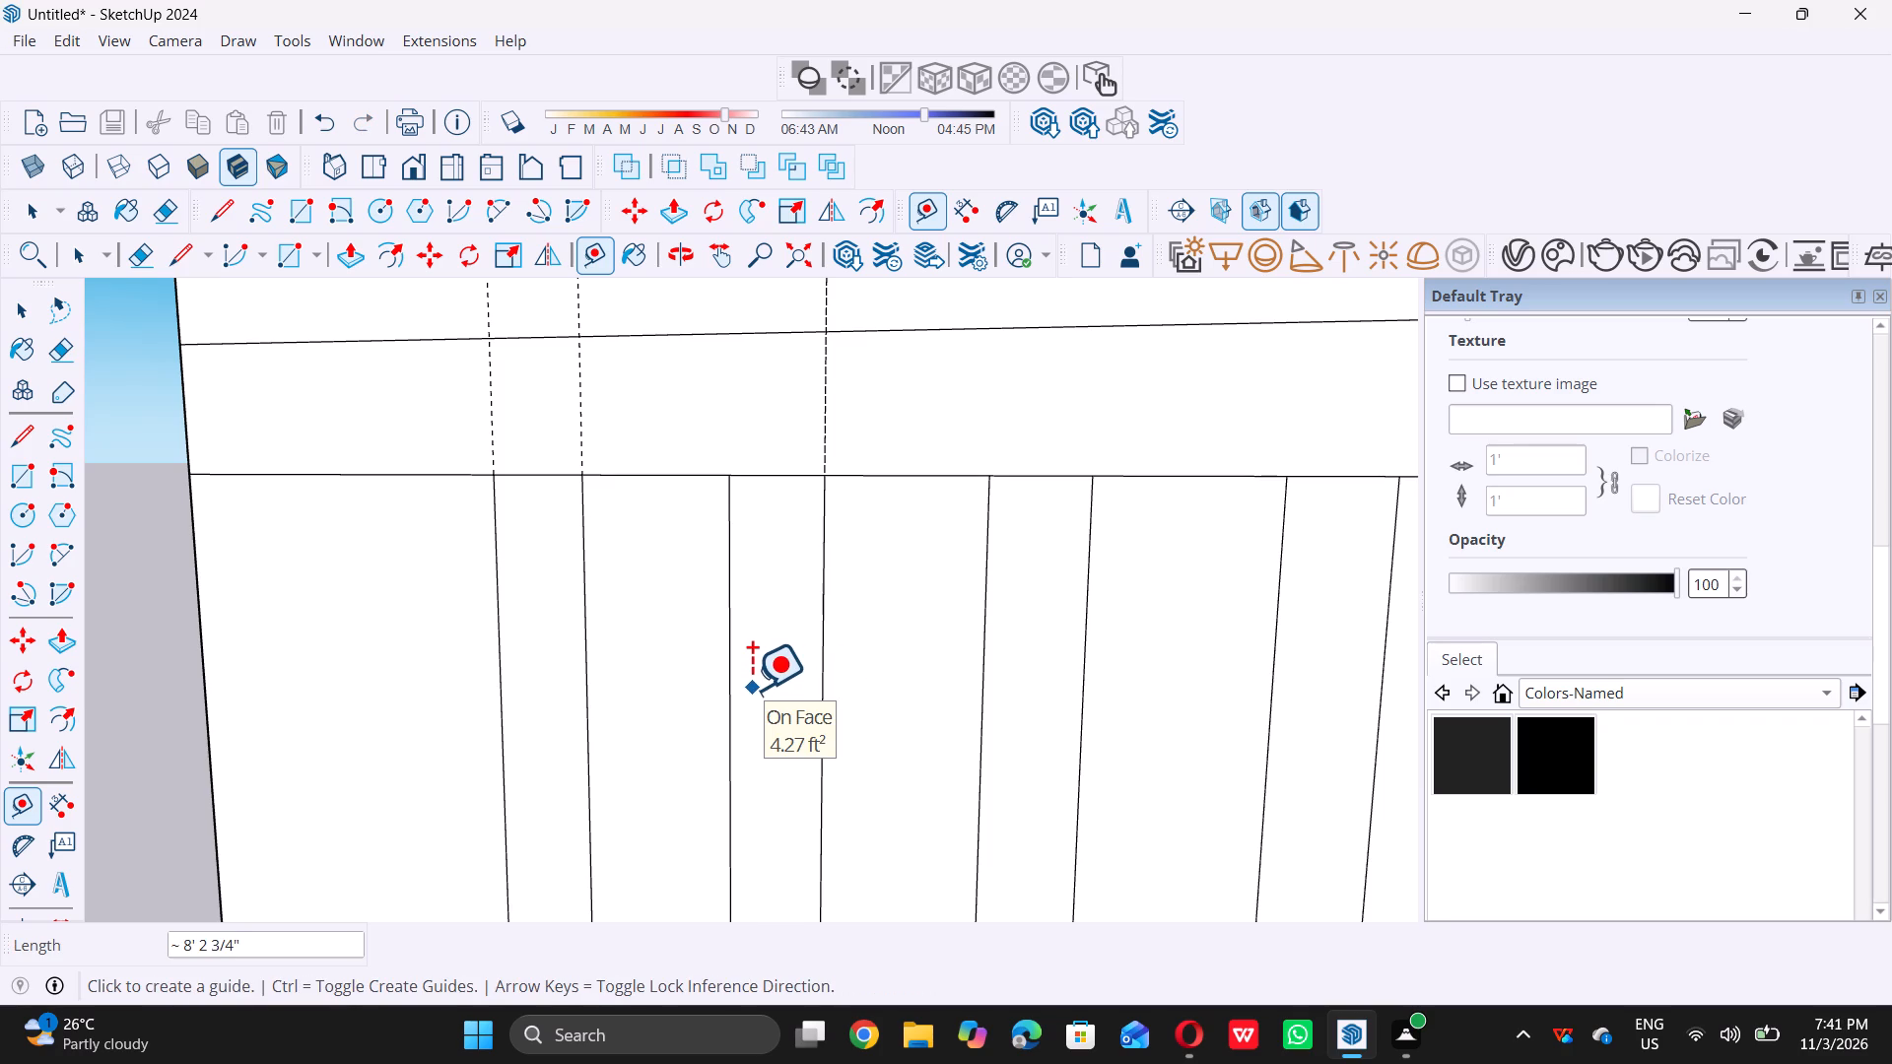
{"action": "key", "text": "ctrl+z"}
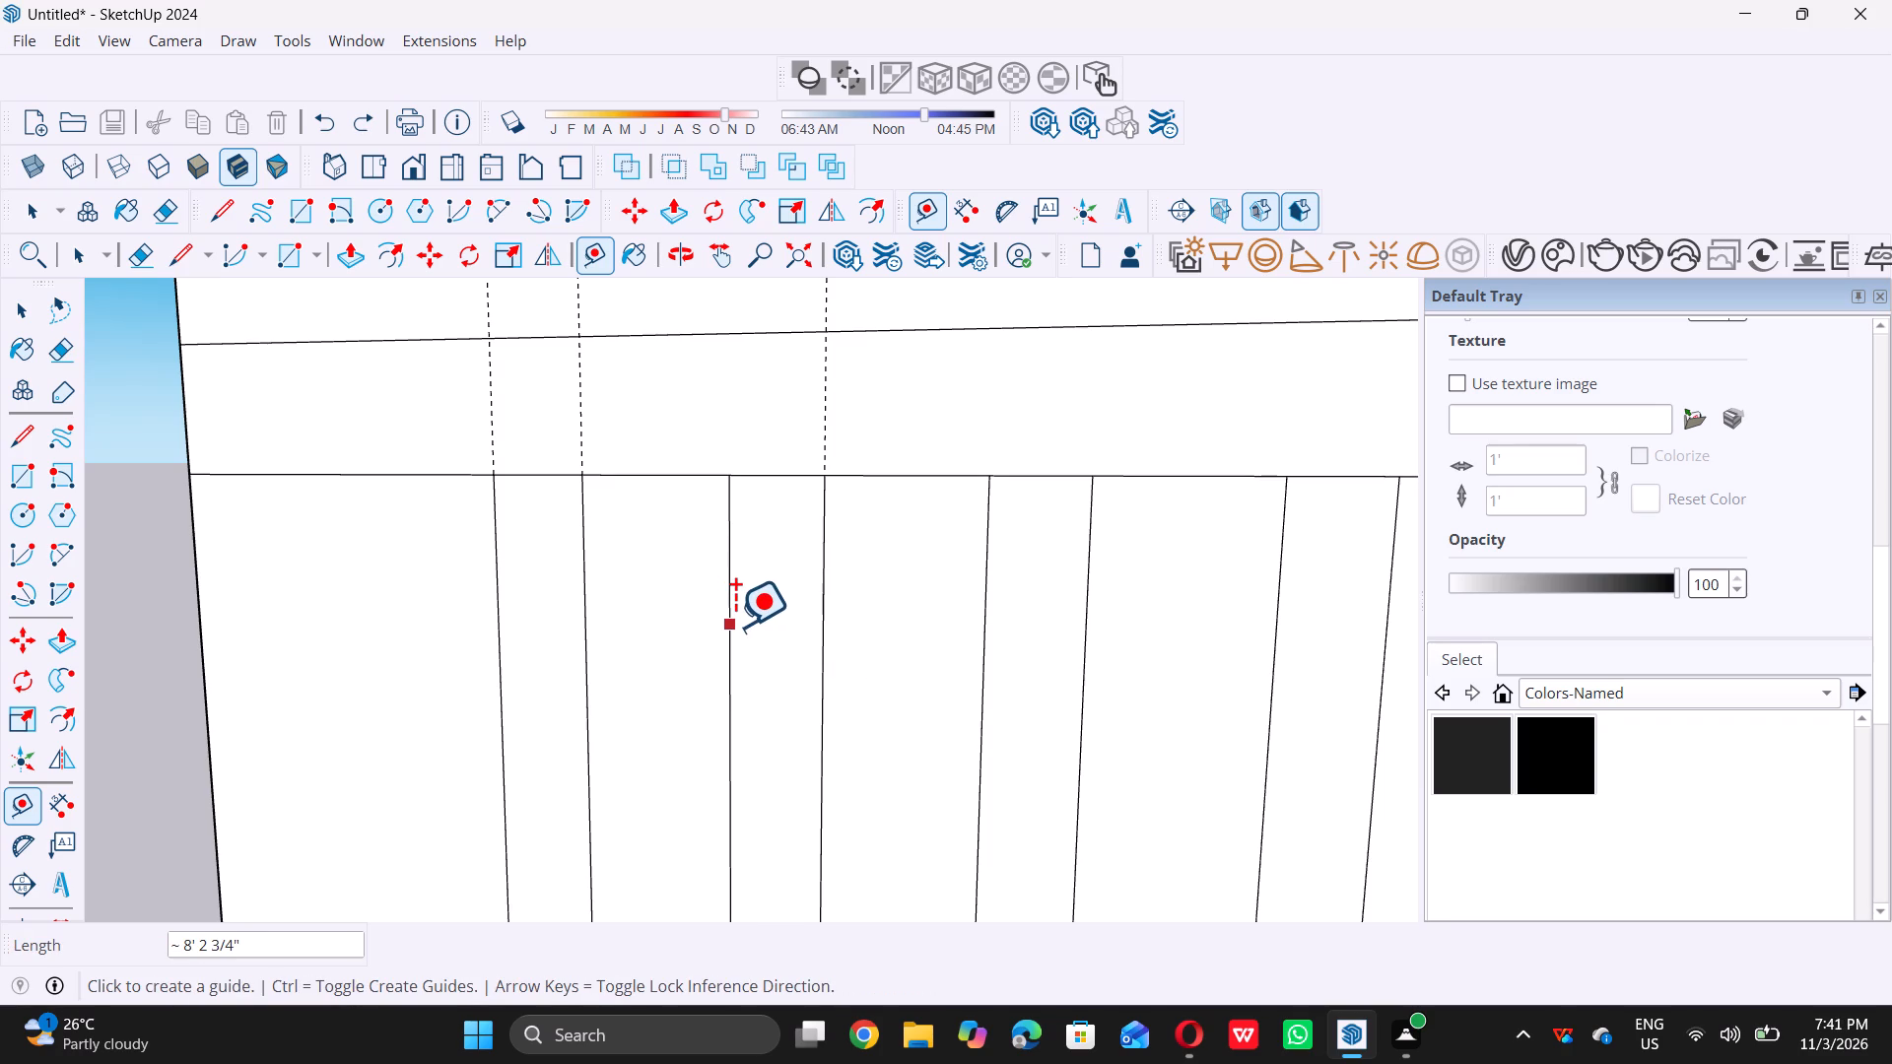
{"action": "double_click", "coordinate": [735, 626]}
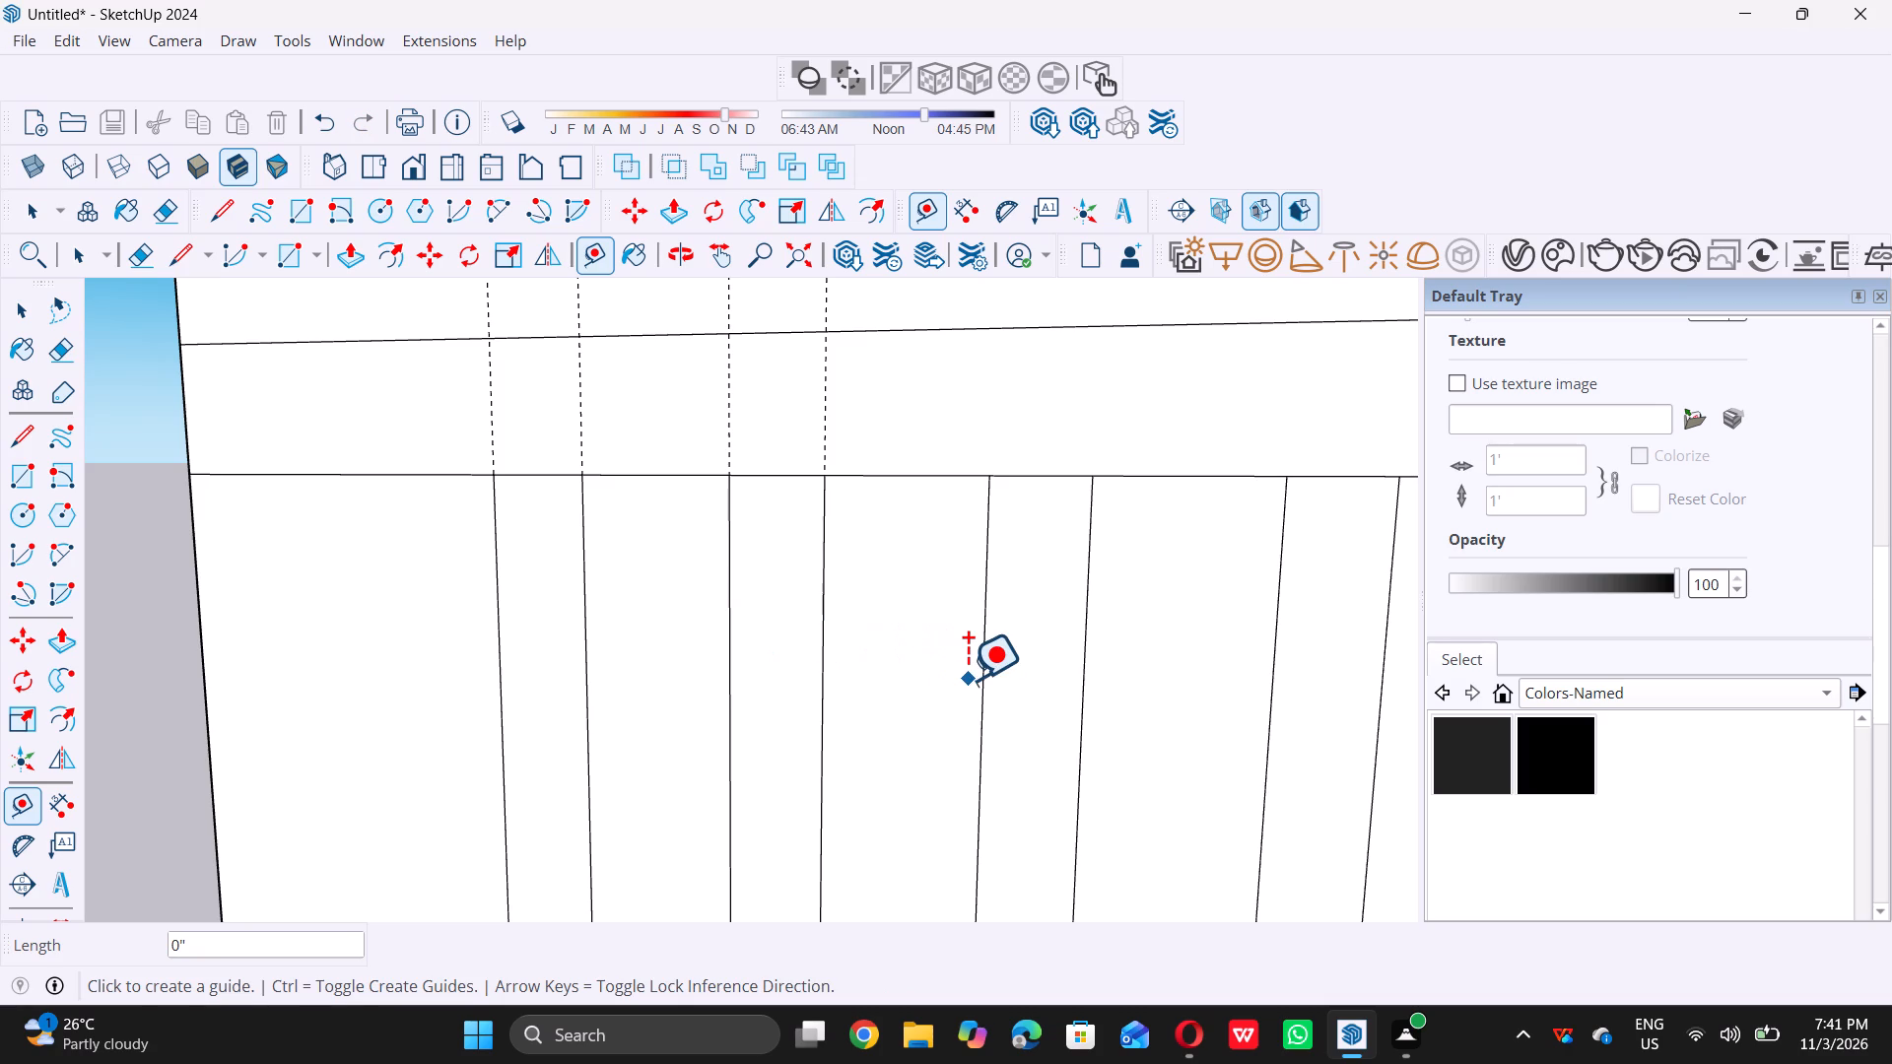
Place tape-measure guides along both long edges of each of the two remaining strips nearest the tall rectangles.
{"action": "triple_click", "coordinate": [978, 679]}
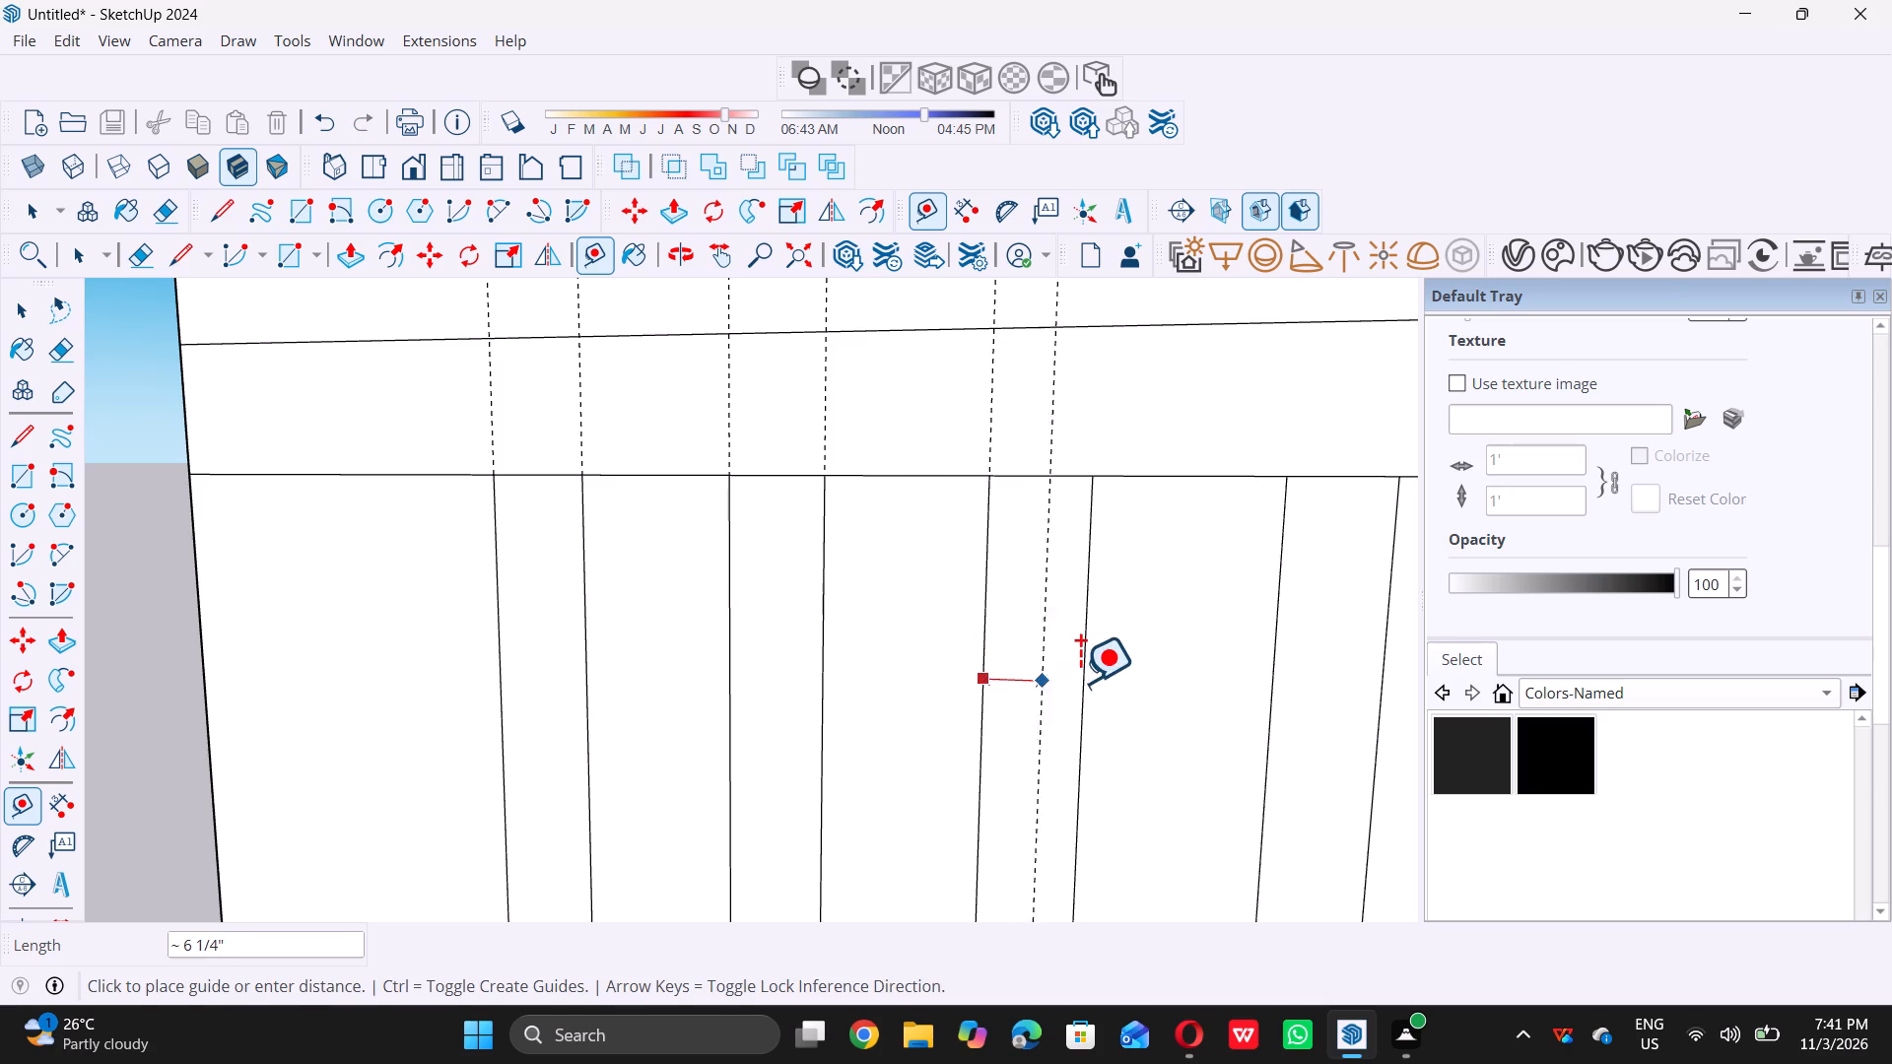
{"action": "double_click", "coordinate": [1081, 683]}
{"action": "scroll", "coordinate": [899, 675], "scroll_direction": "down", "scroll_amount": 5}
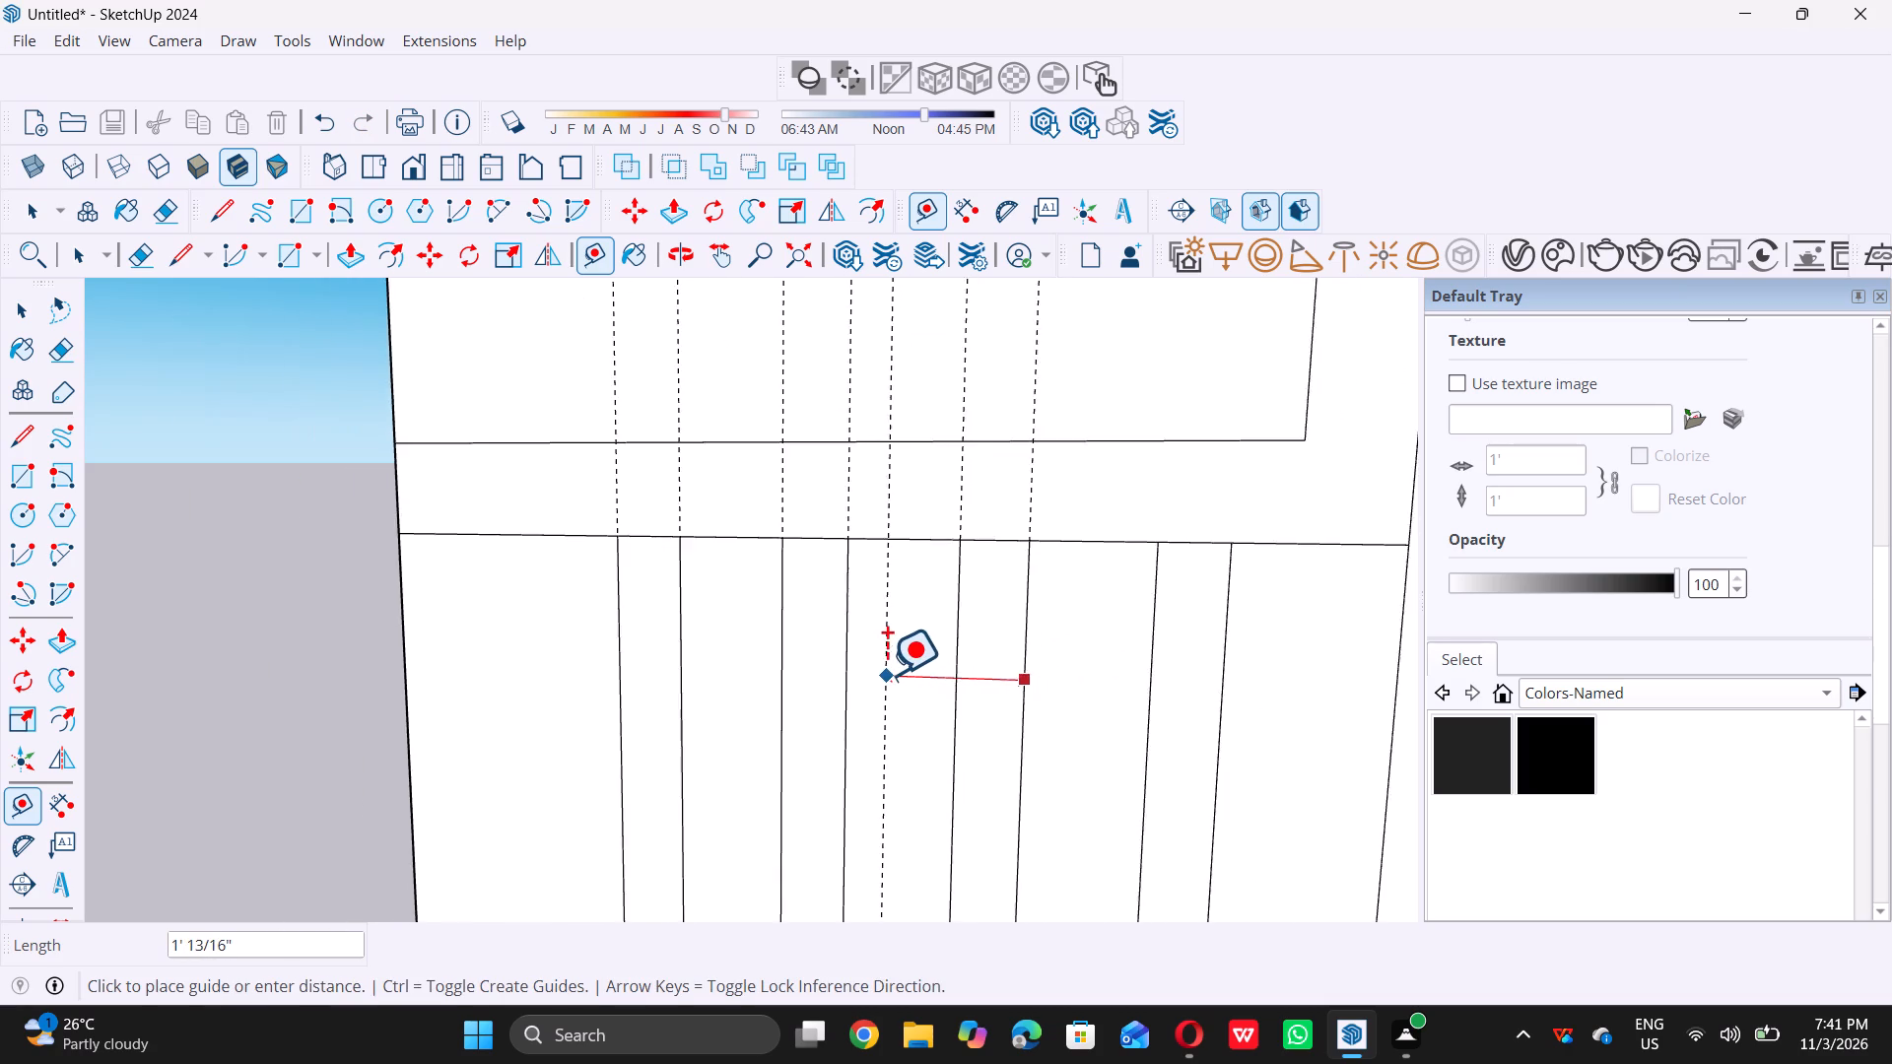
{"action": "scroll", "coordinate": [887, 674], "scroll_direction": "down", "scroll_amount": 2}
{"action": "scroll", "coordinate": [1080, 706], "scroll_direction": "up", "scroll_amount": 2}
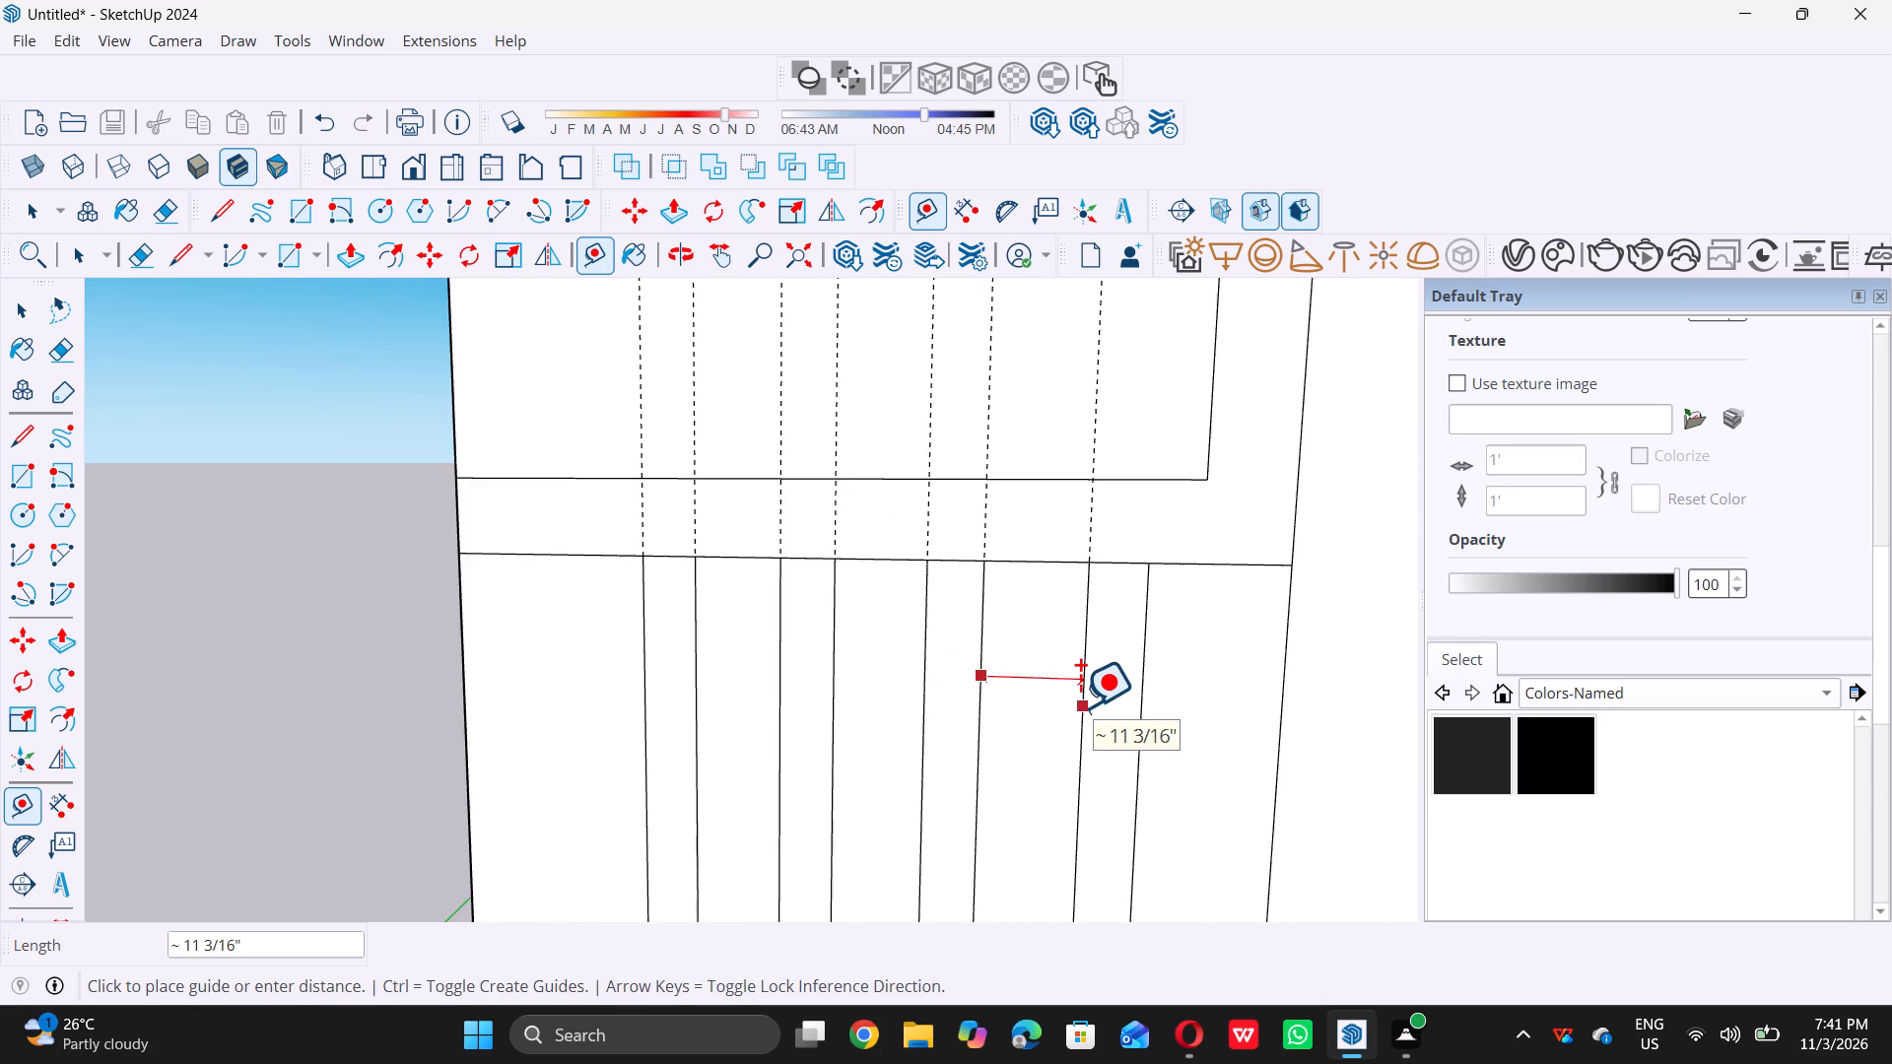
{"action": "scroll", "coordinate": [1080, 706], "scroll_direction": "up", "scroll_amount": 2}
{"action": "triple_click", "coordinate": [1080, 706]}
{"action": "left_click", "coordinate": [1079, 707]}
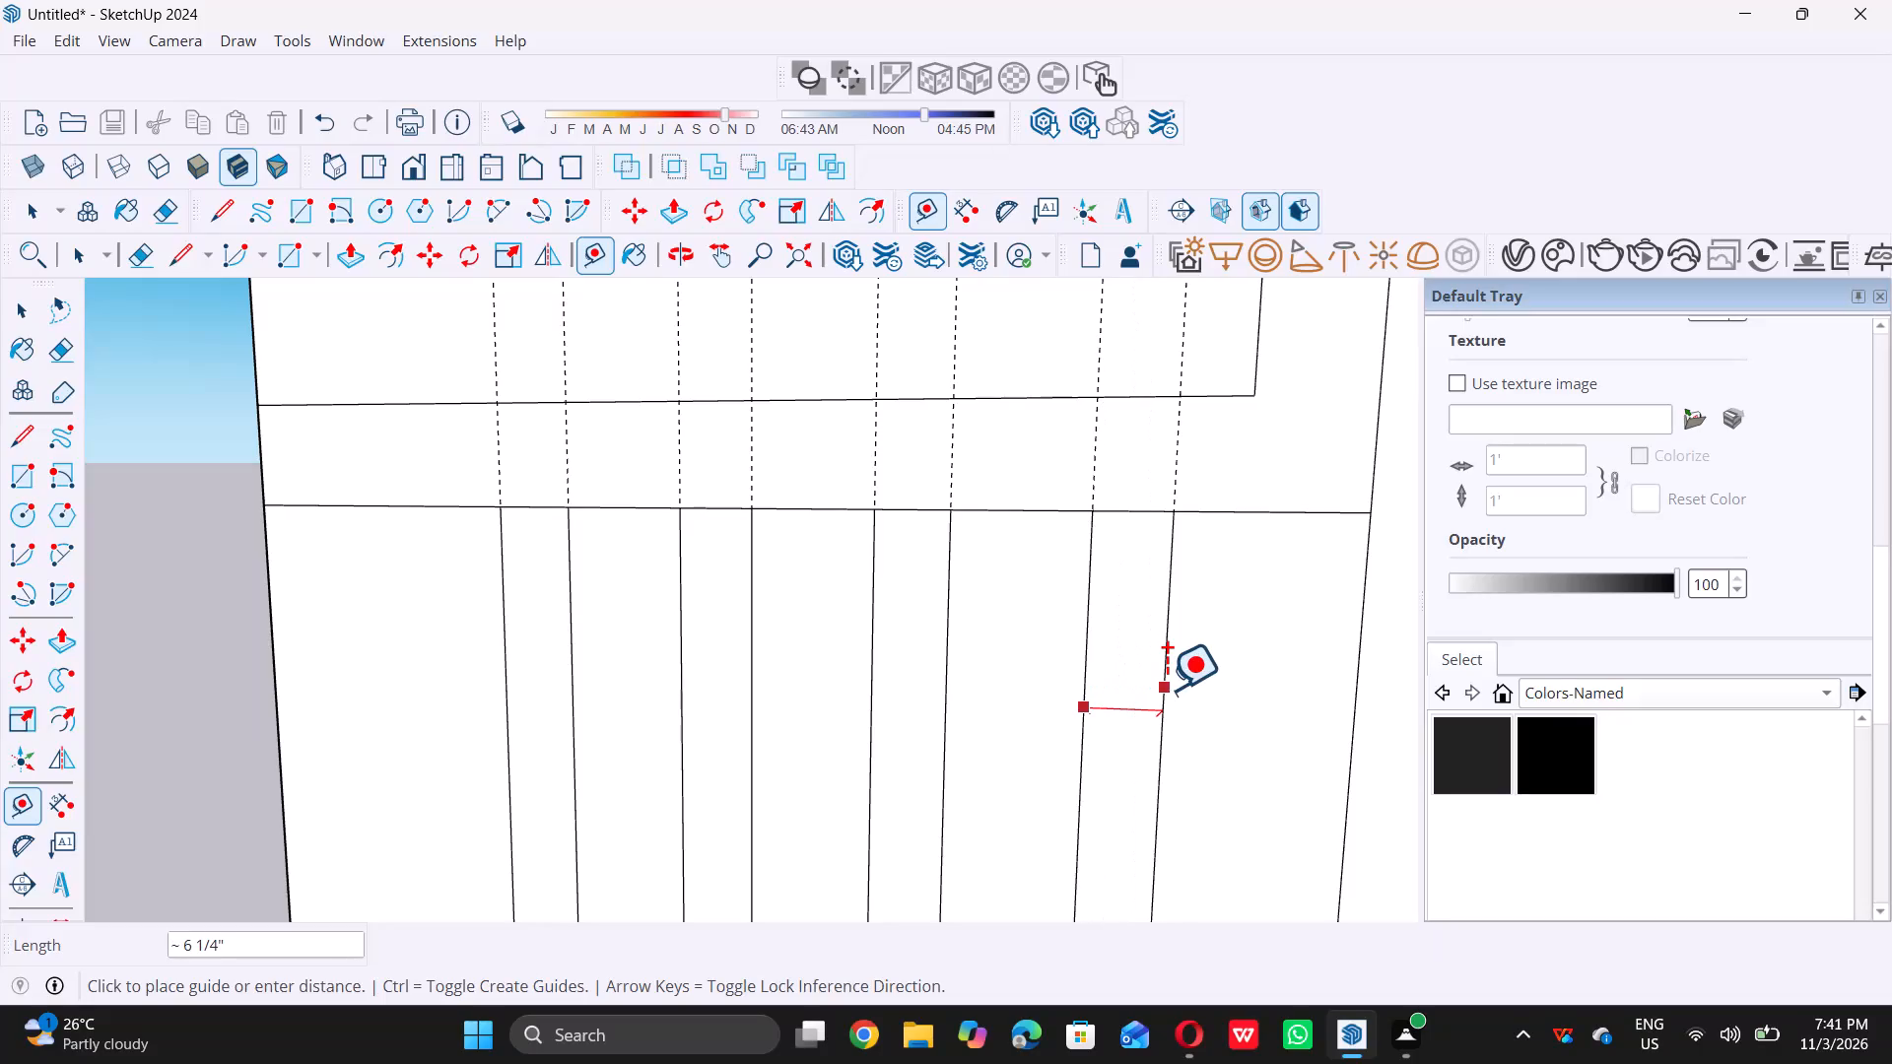
{"action": "triple_click", "coordinate": [1167, 689]}
{"action": "scroll", "coordinate": [1103, 710], "scroll_direction": "down", "scroll_amount": 8}
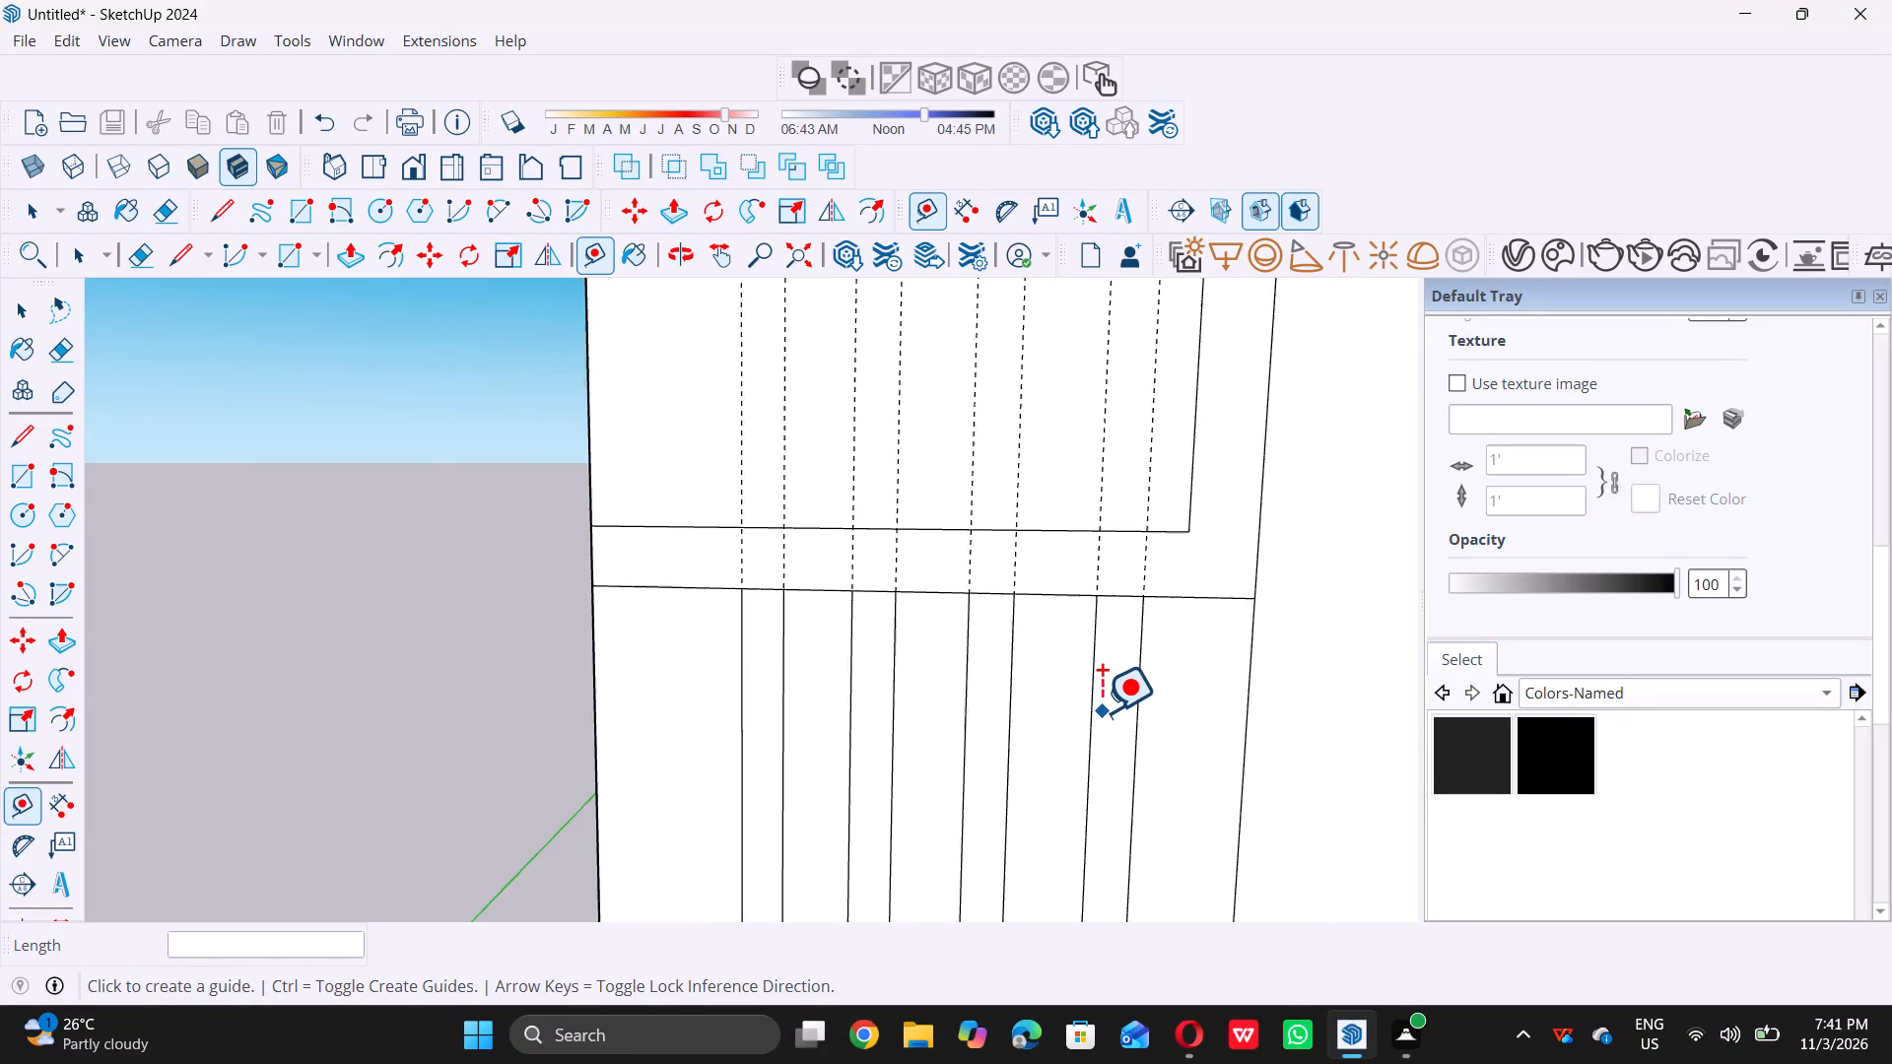
{"action": "scroll", "coordinate": [1102, 711], "scroll_direction": "down", "scroll_amount": 5}
{"action": "key", "text": "space"}
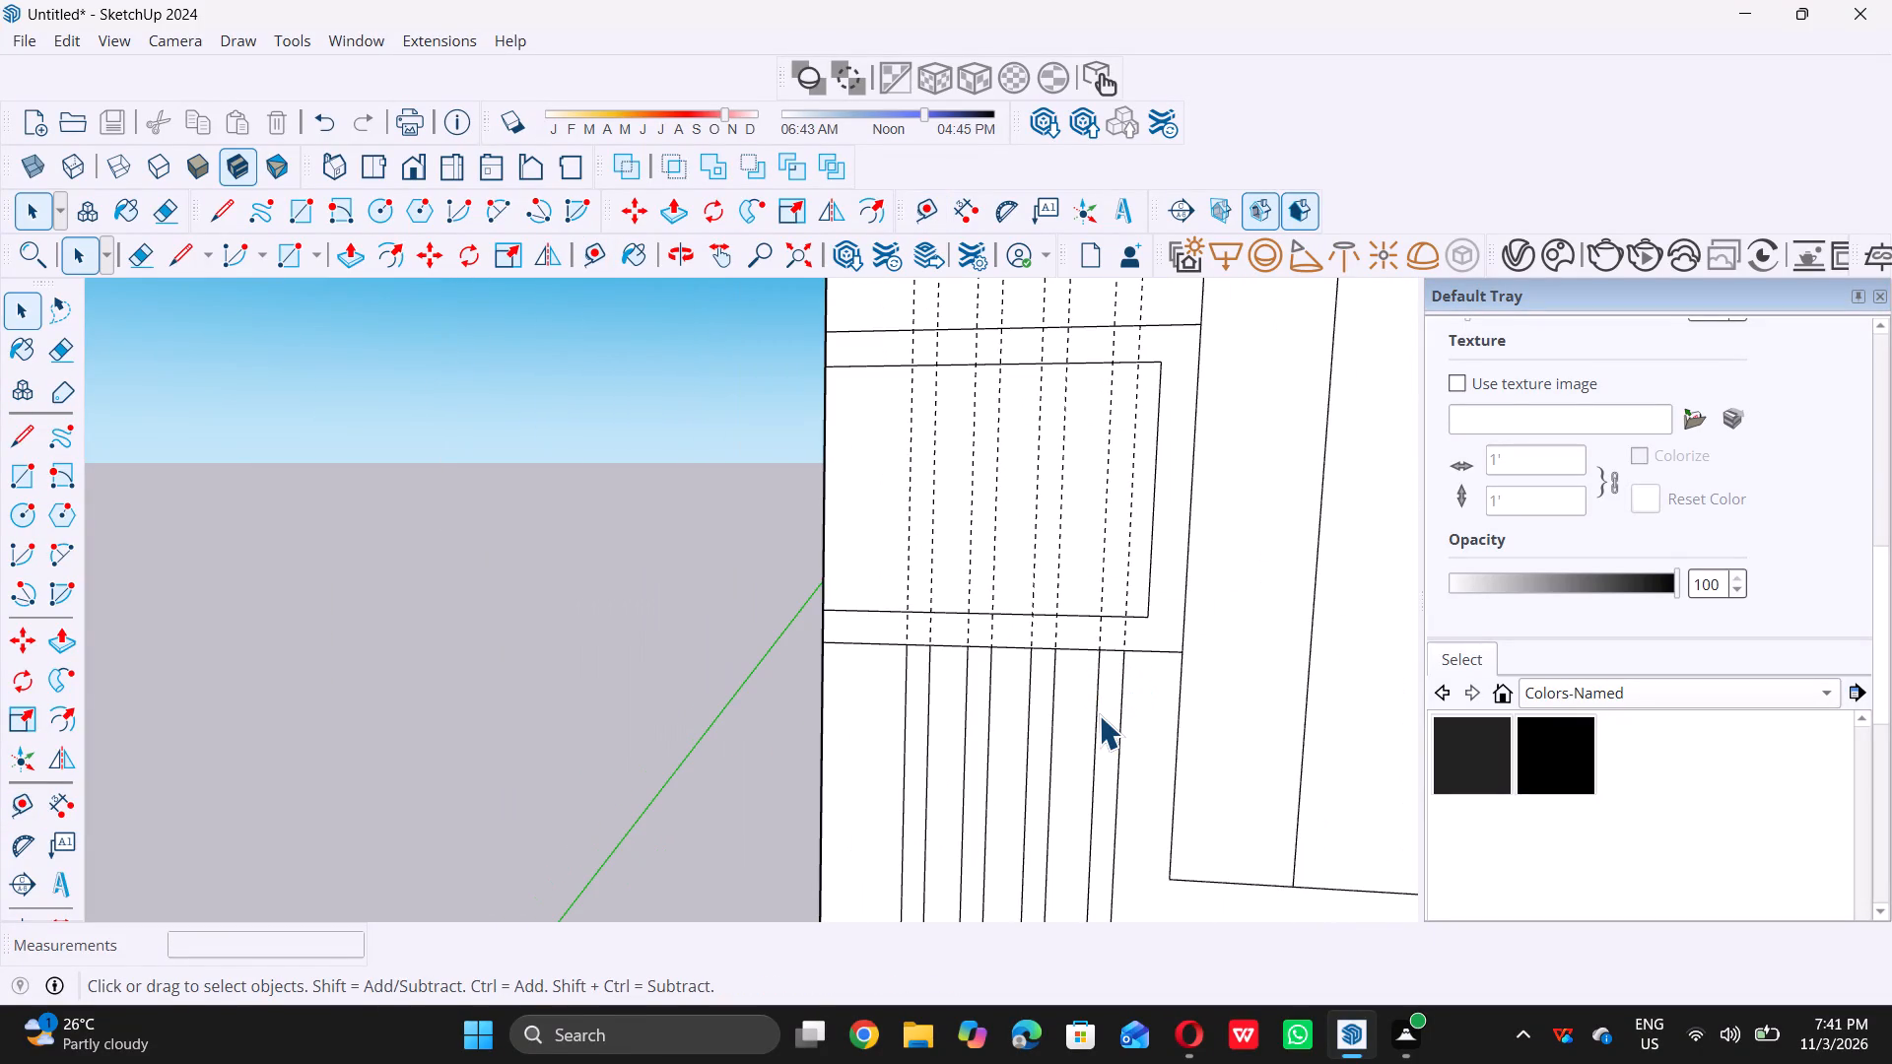
Draw a rectangle about 6 1/4" by 9' 4 11/16" between the outermost guide pair, from the framed rectangle's top edge to the roof band.
{"action": "scroll", "coordinate": [1100, 713], "scroll_direction": "down", "scroll_amount": 2}
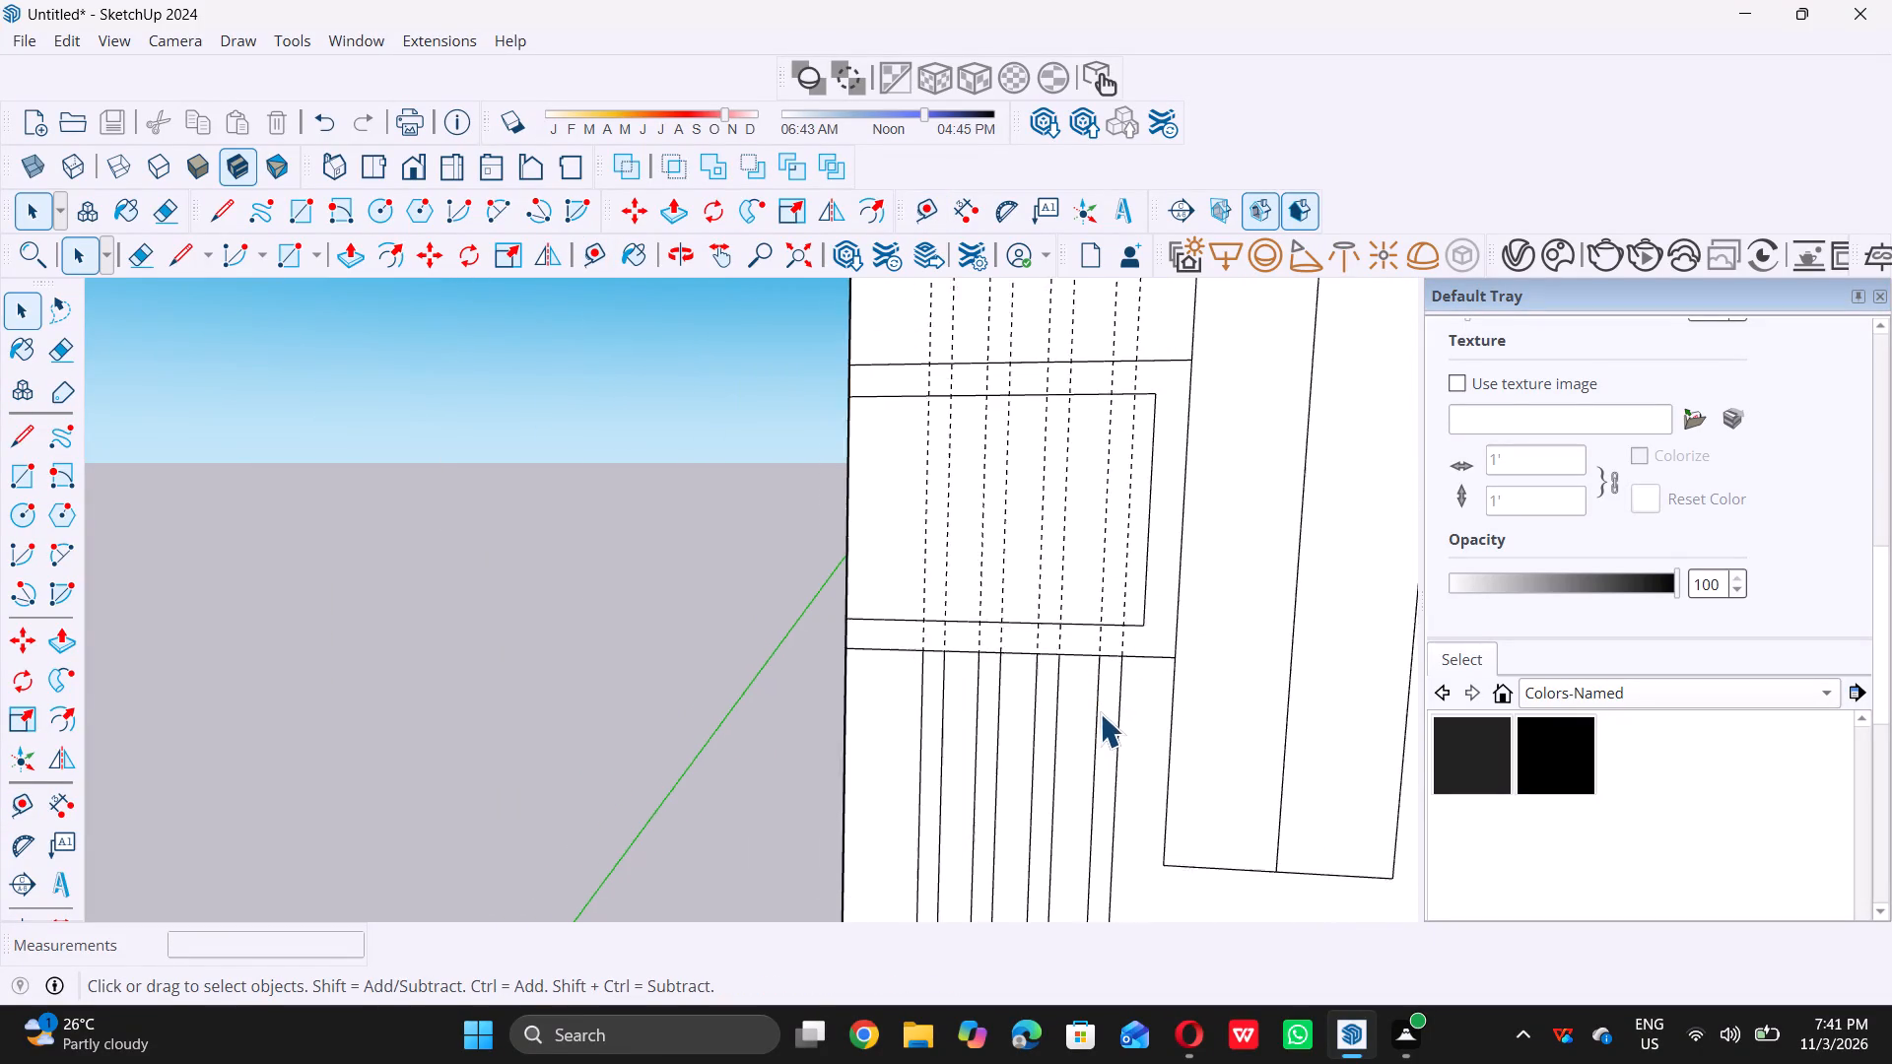
{"action": "scroll", "coordinate": [1100, 713], "scroll_direction": "down", "scroll_amount": 7}
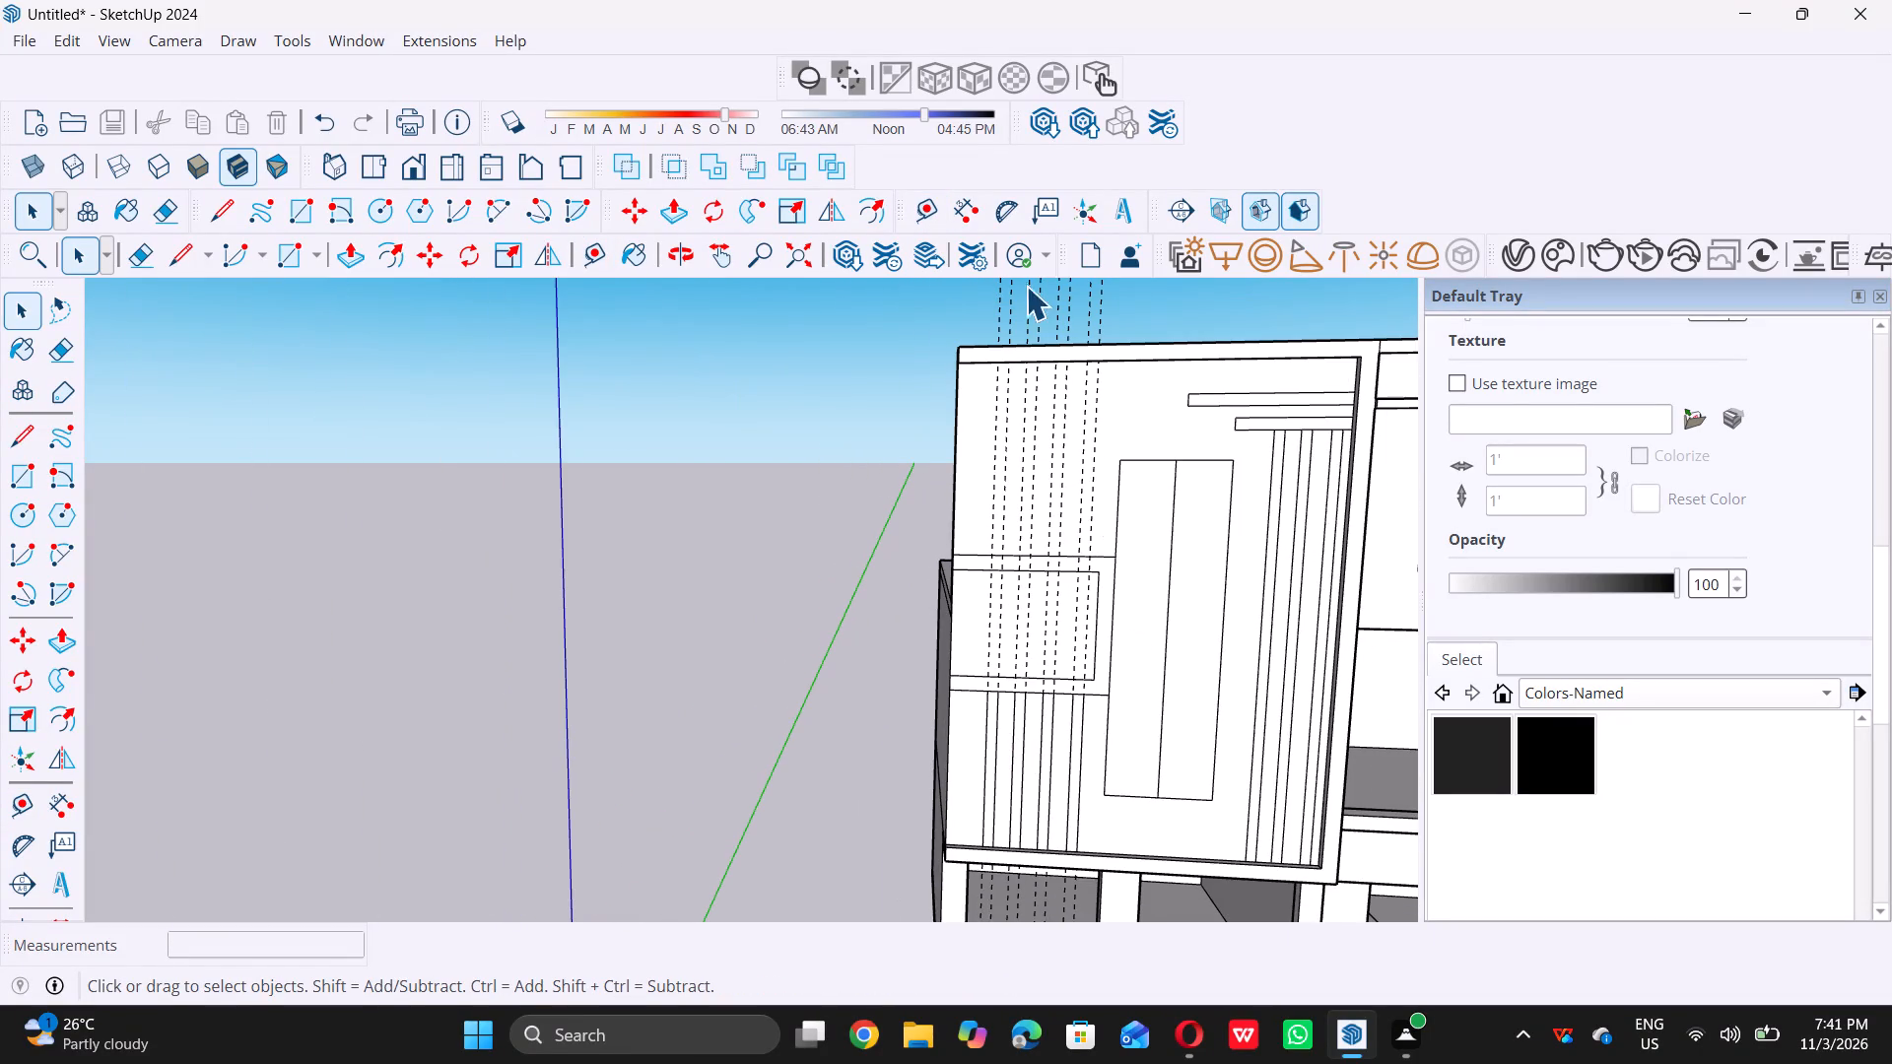
{"action": "scroll", "coordinate": [1065, 361], "scroll_direction": "up", "scroll_amount": 6}
{"action": "scroll", "coordinate": [996, 582], "scroll_direction": "up", "scroll_amount": 6}
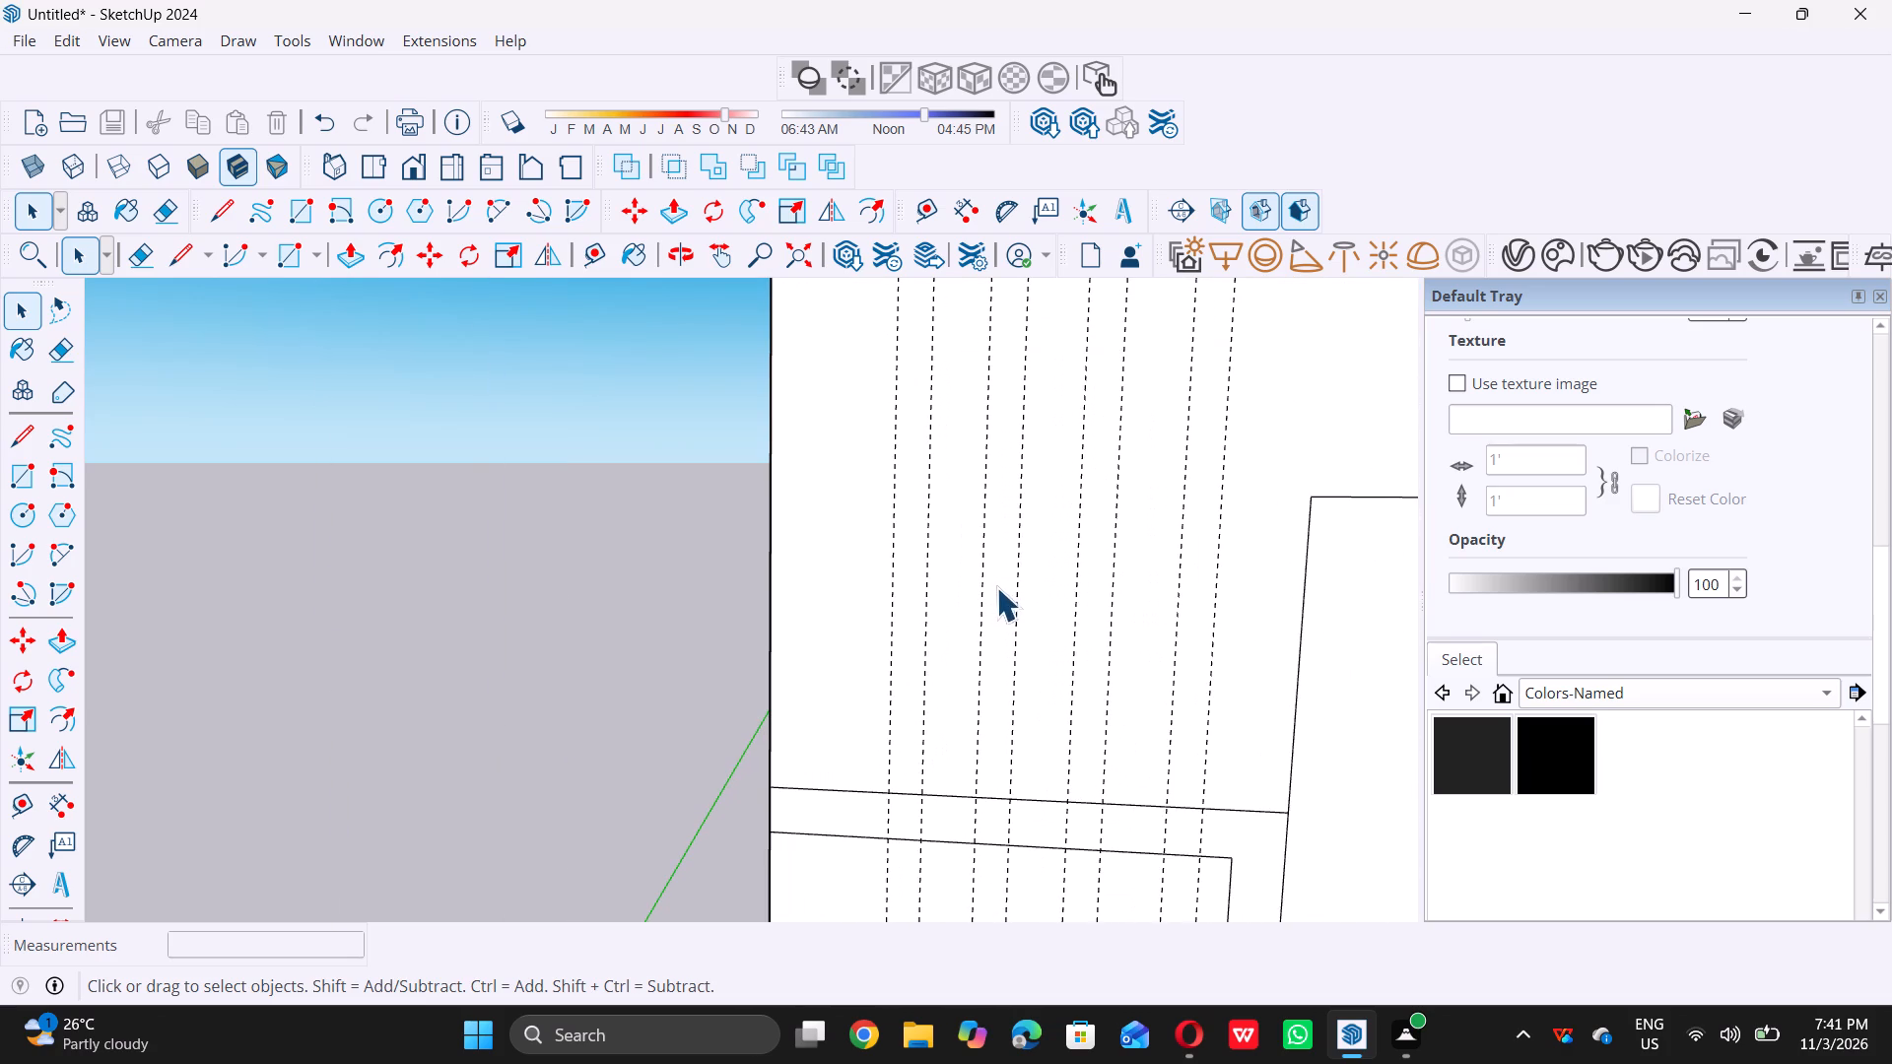
{"action": "key", "text": "r"}
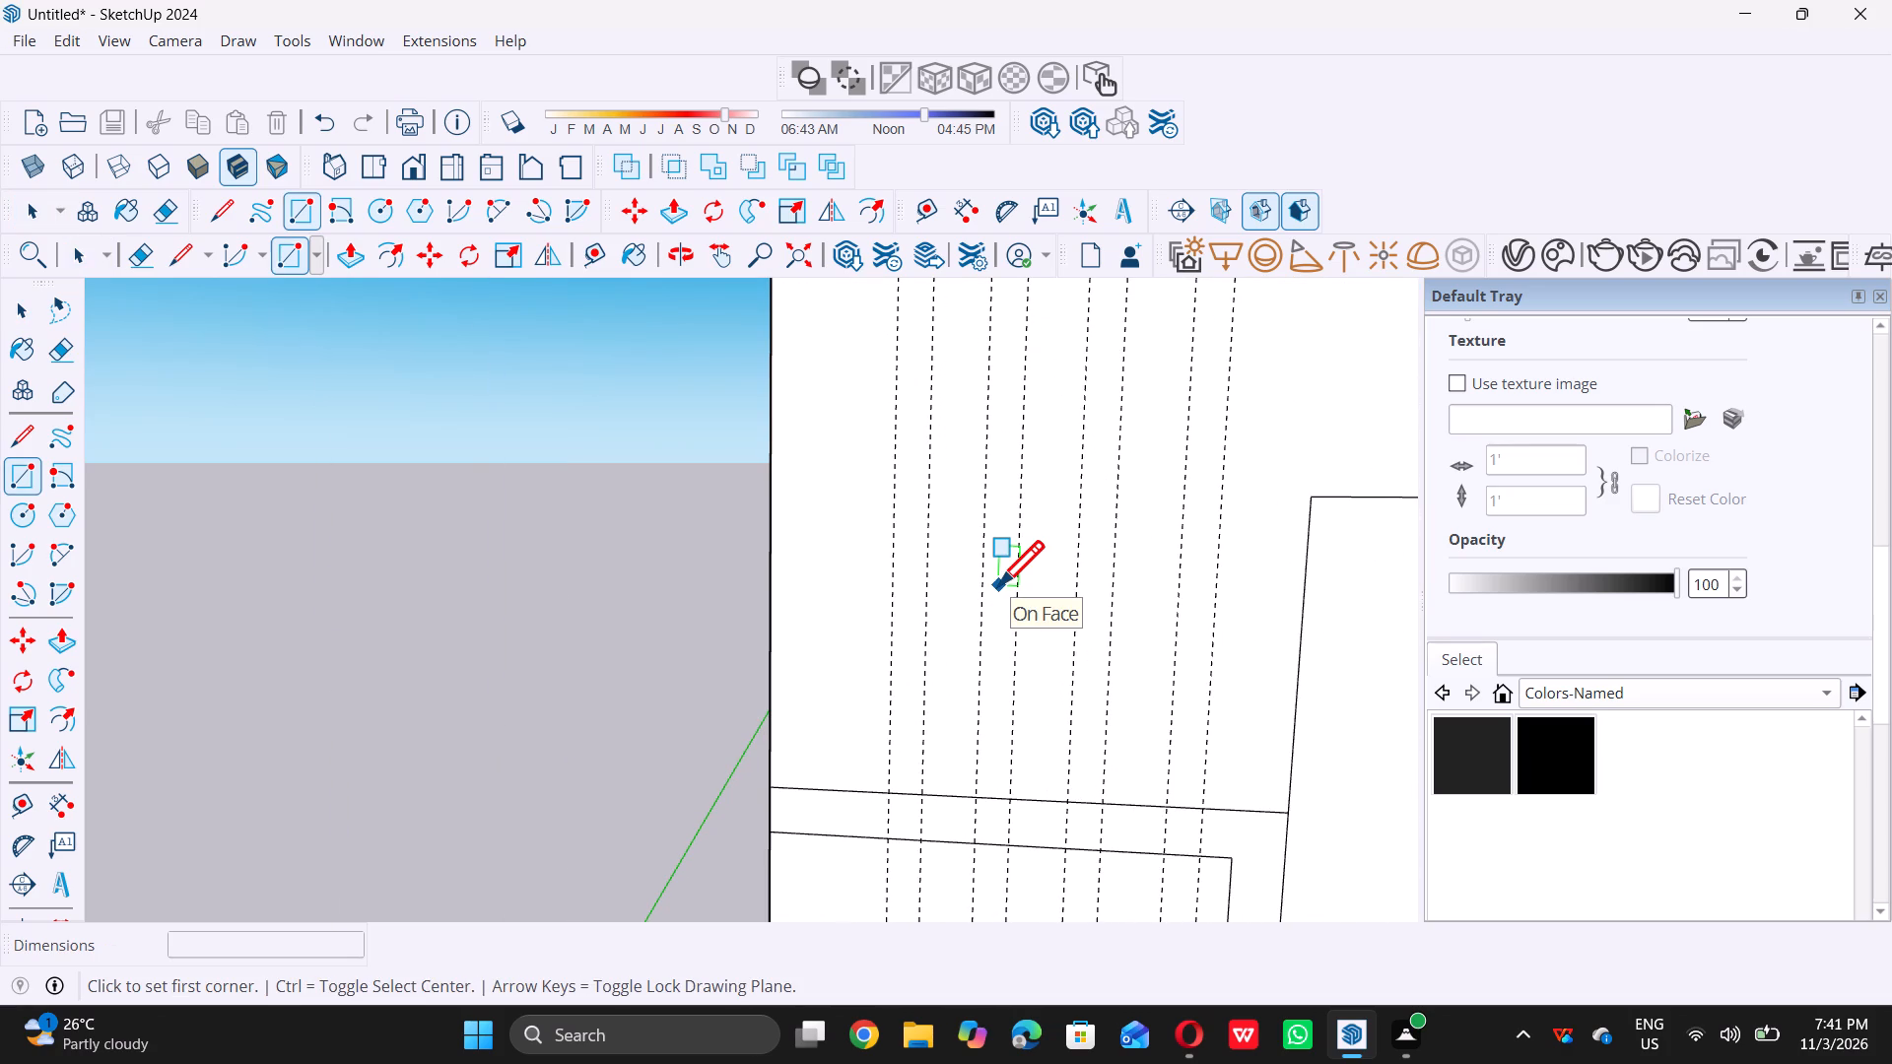
{"action": "scroll", "coordinate": [930, 839], "scroll_direction": "up", "scroll_amount": 5}
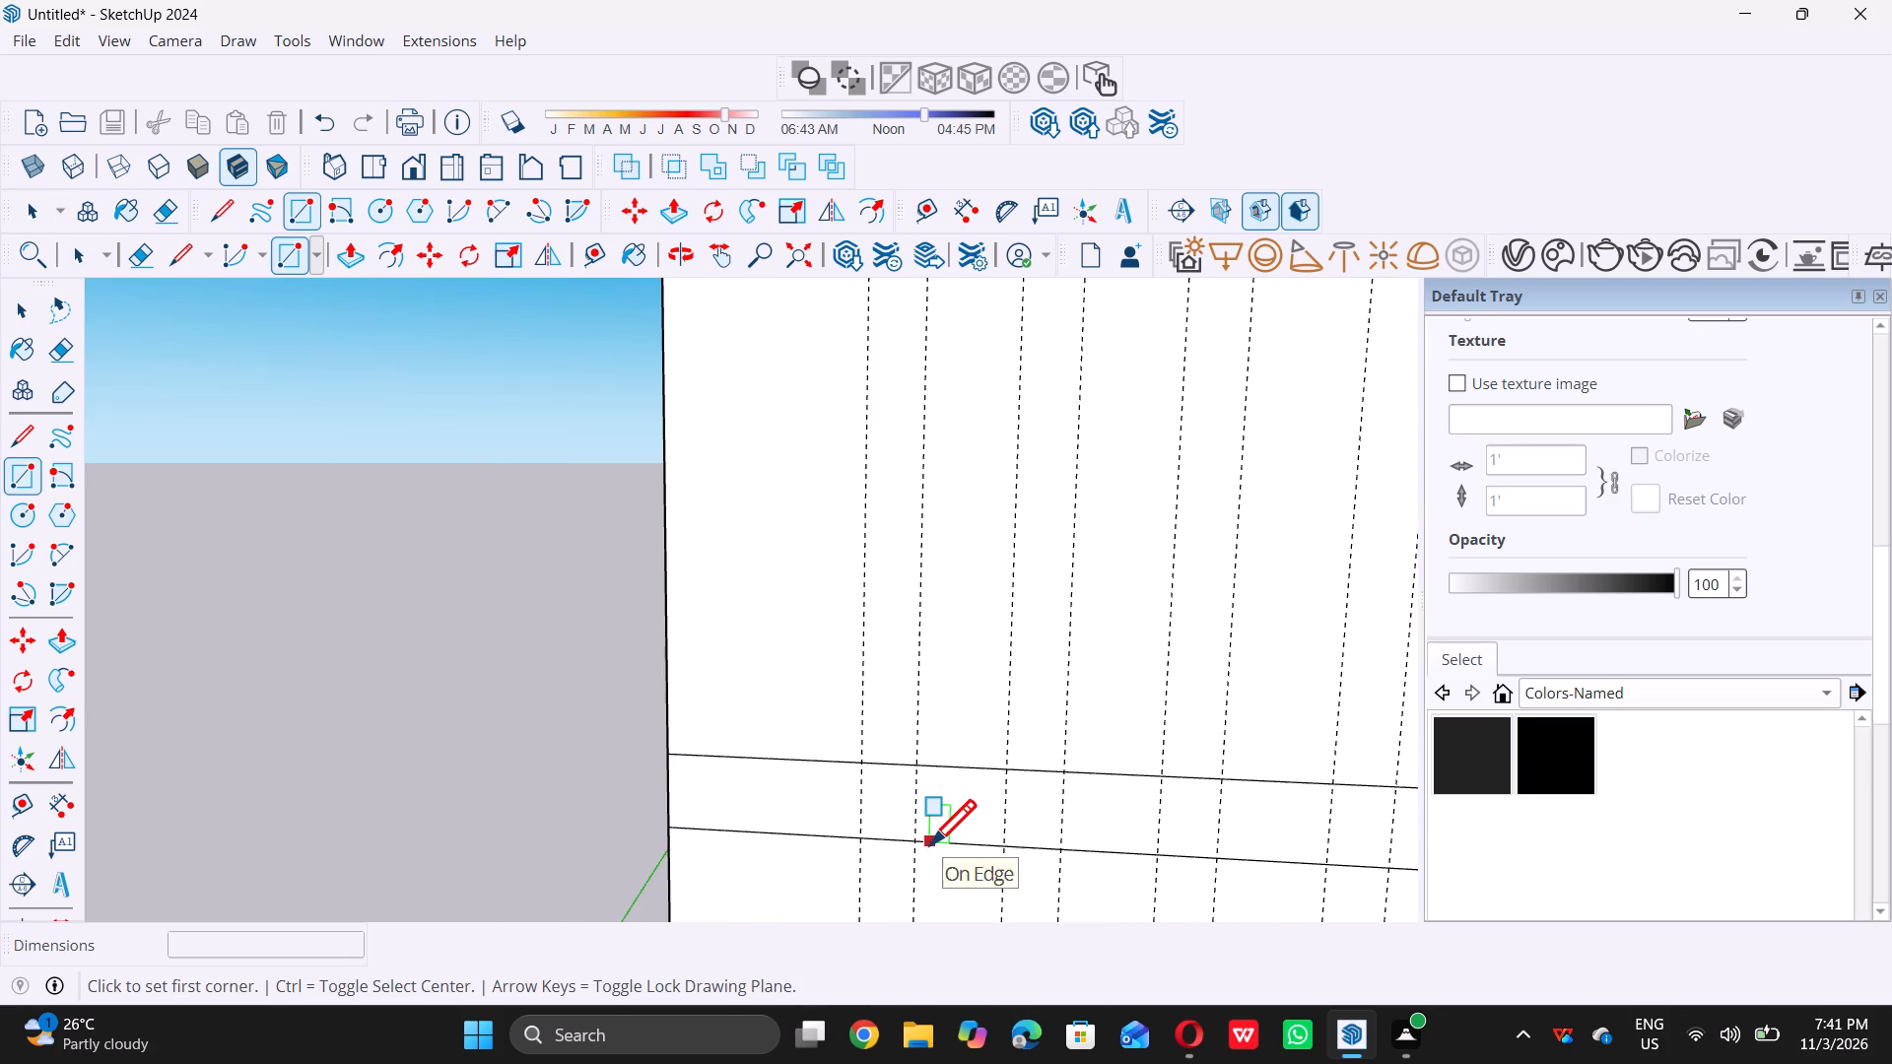
{"action": "scroll", "coordinate": [928, 809], "scroll_direction": "up", "scroll_amount": 8}
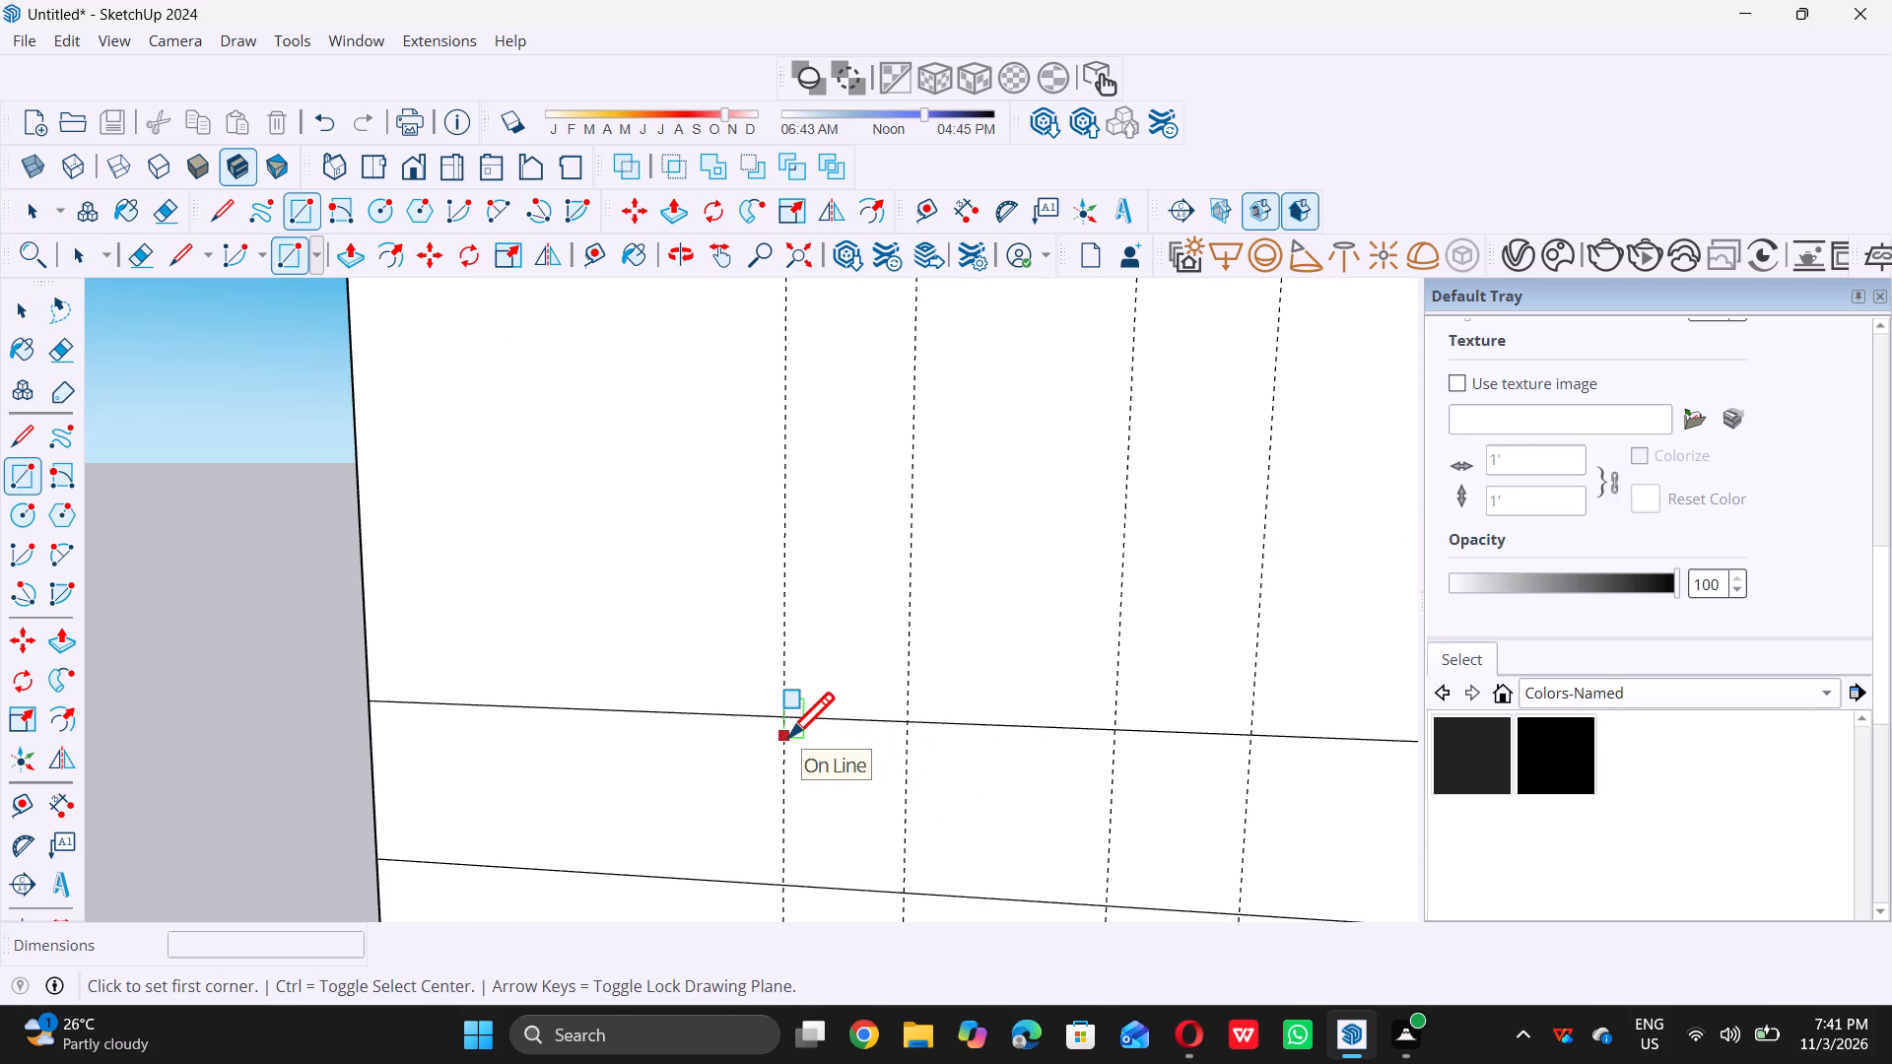
{"action": "double_click", "coordinate": [783, 719]}
{"action": "scroll", "coordinate": [783, 719], "scroll_direction": "down", "scroll_amount": 10}
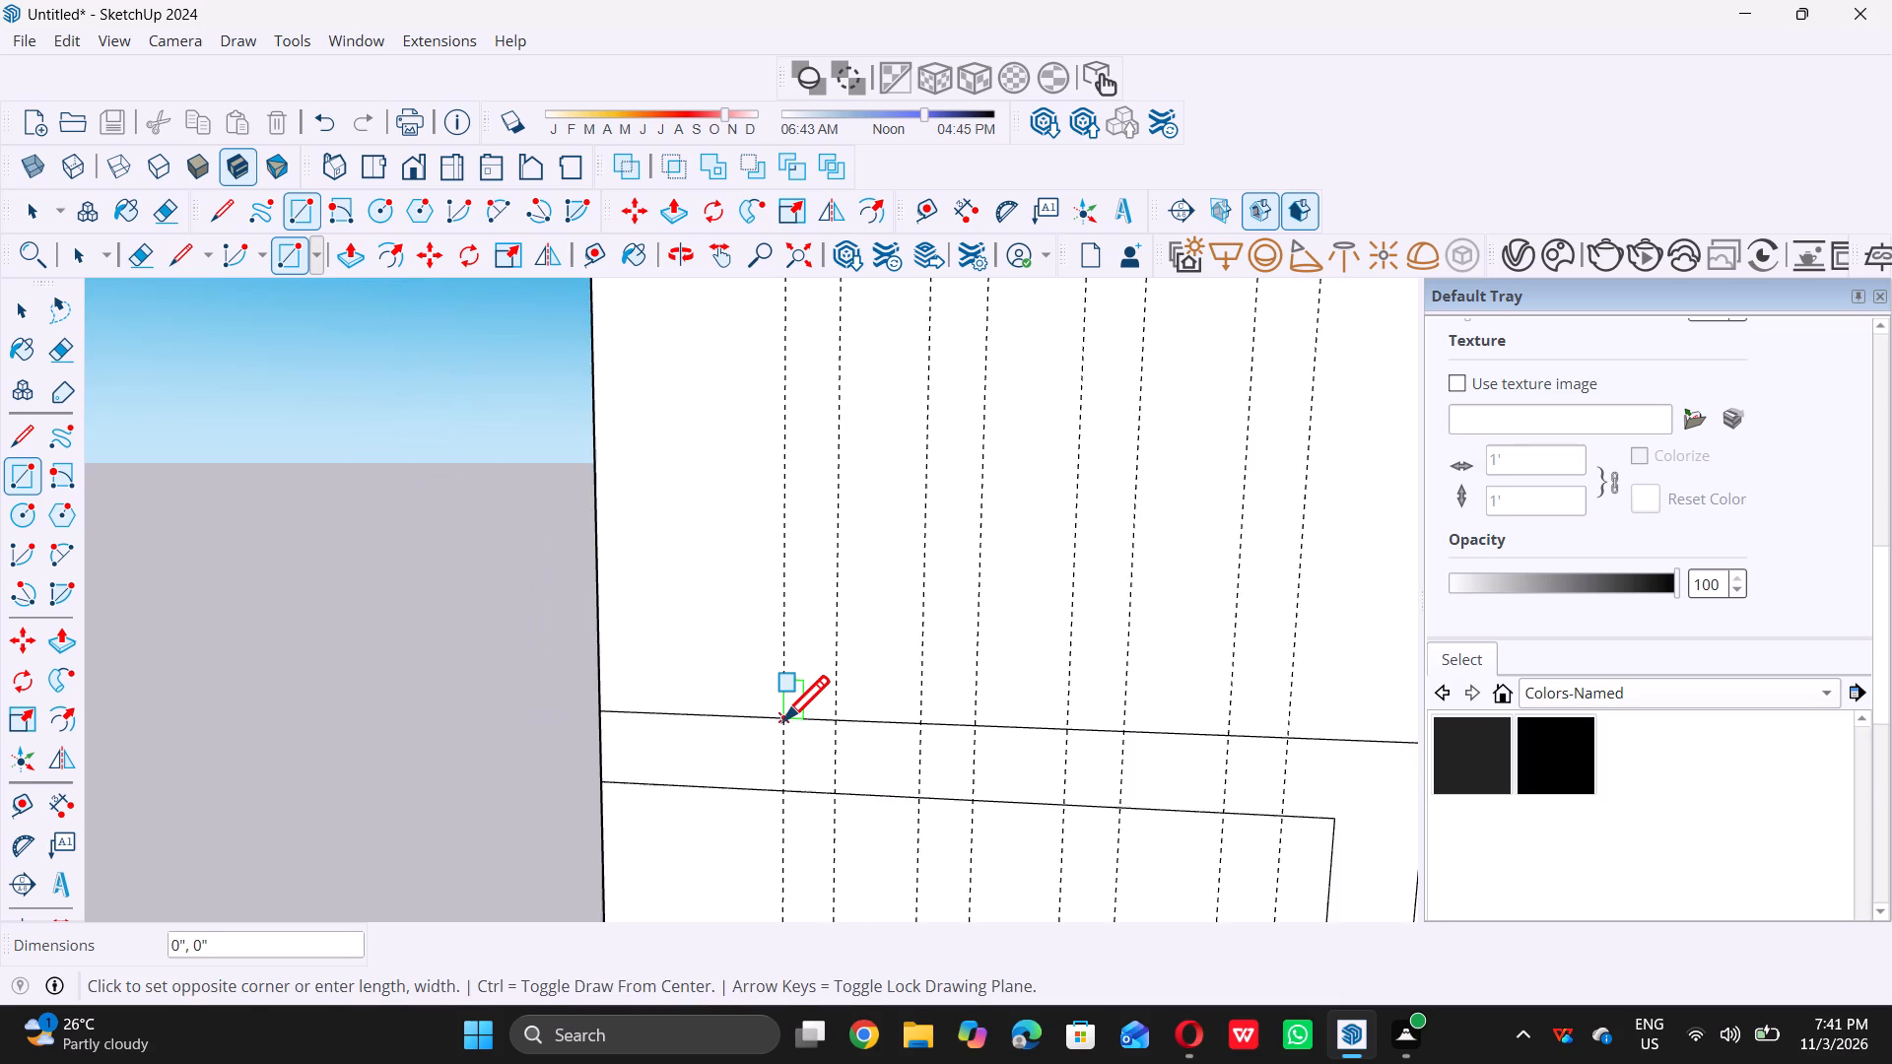
{"action": "scroll", "coordinate": [783, 720], "scroll_direction": "down", "scroll_amount": 12}
{"action": "scroll", "coordinate": [782, 507], "scroll_direction": "up", "scroll_amount": 6}
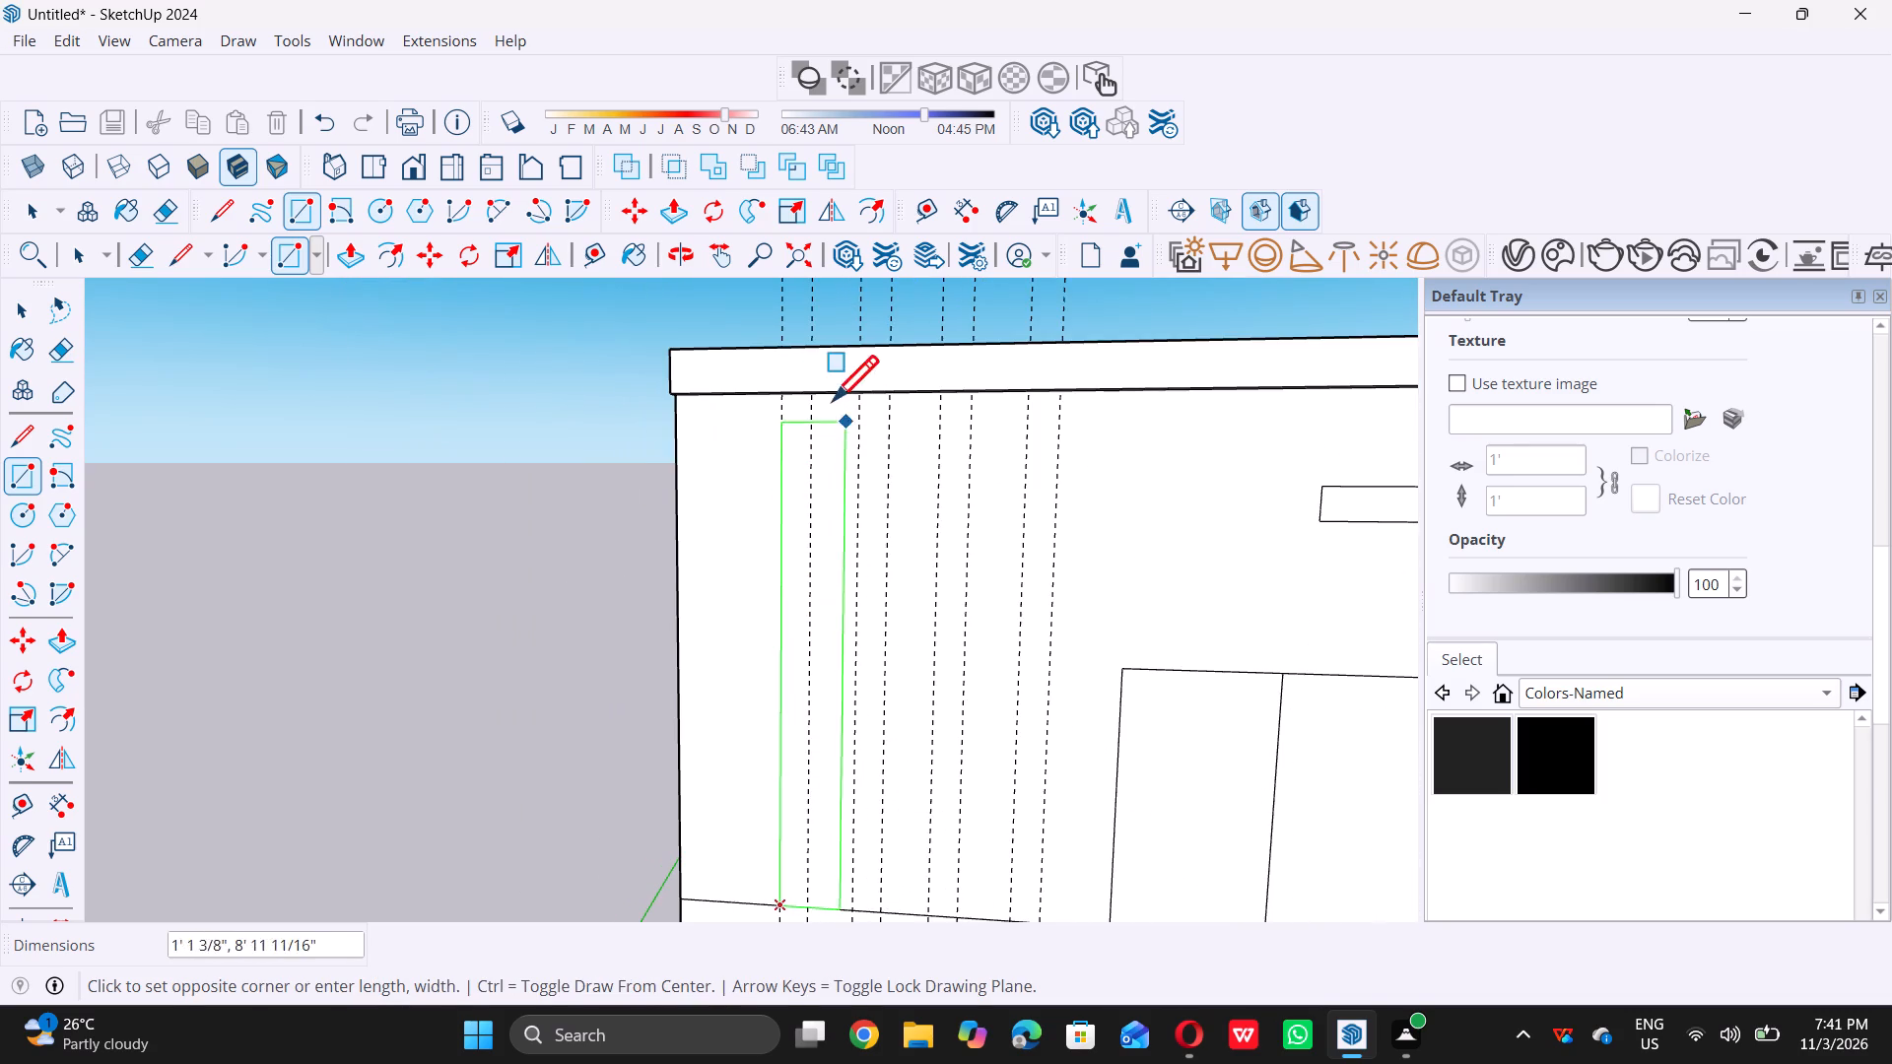
{"action": "scroll", "coordinate": [792, 427], "scroll_direction": "up", "scroll_amount": 15}
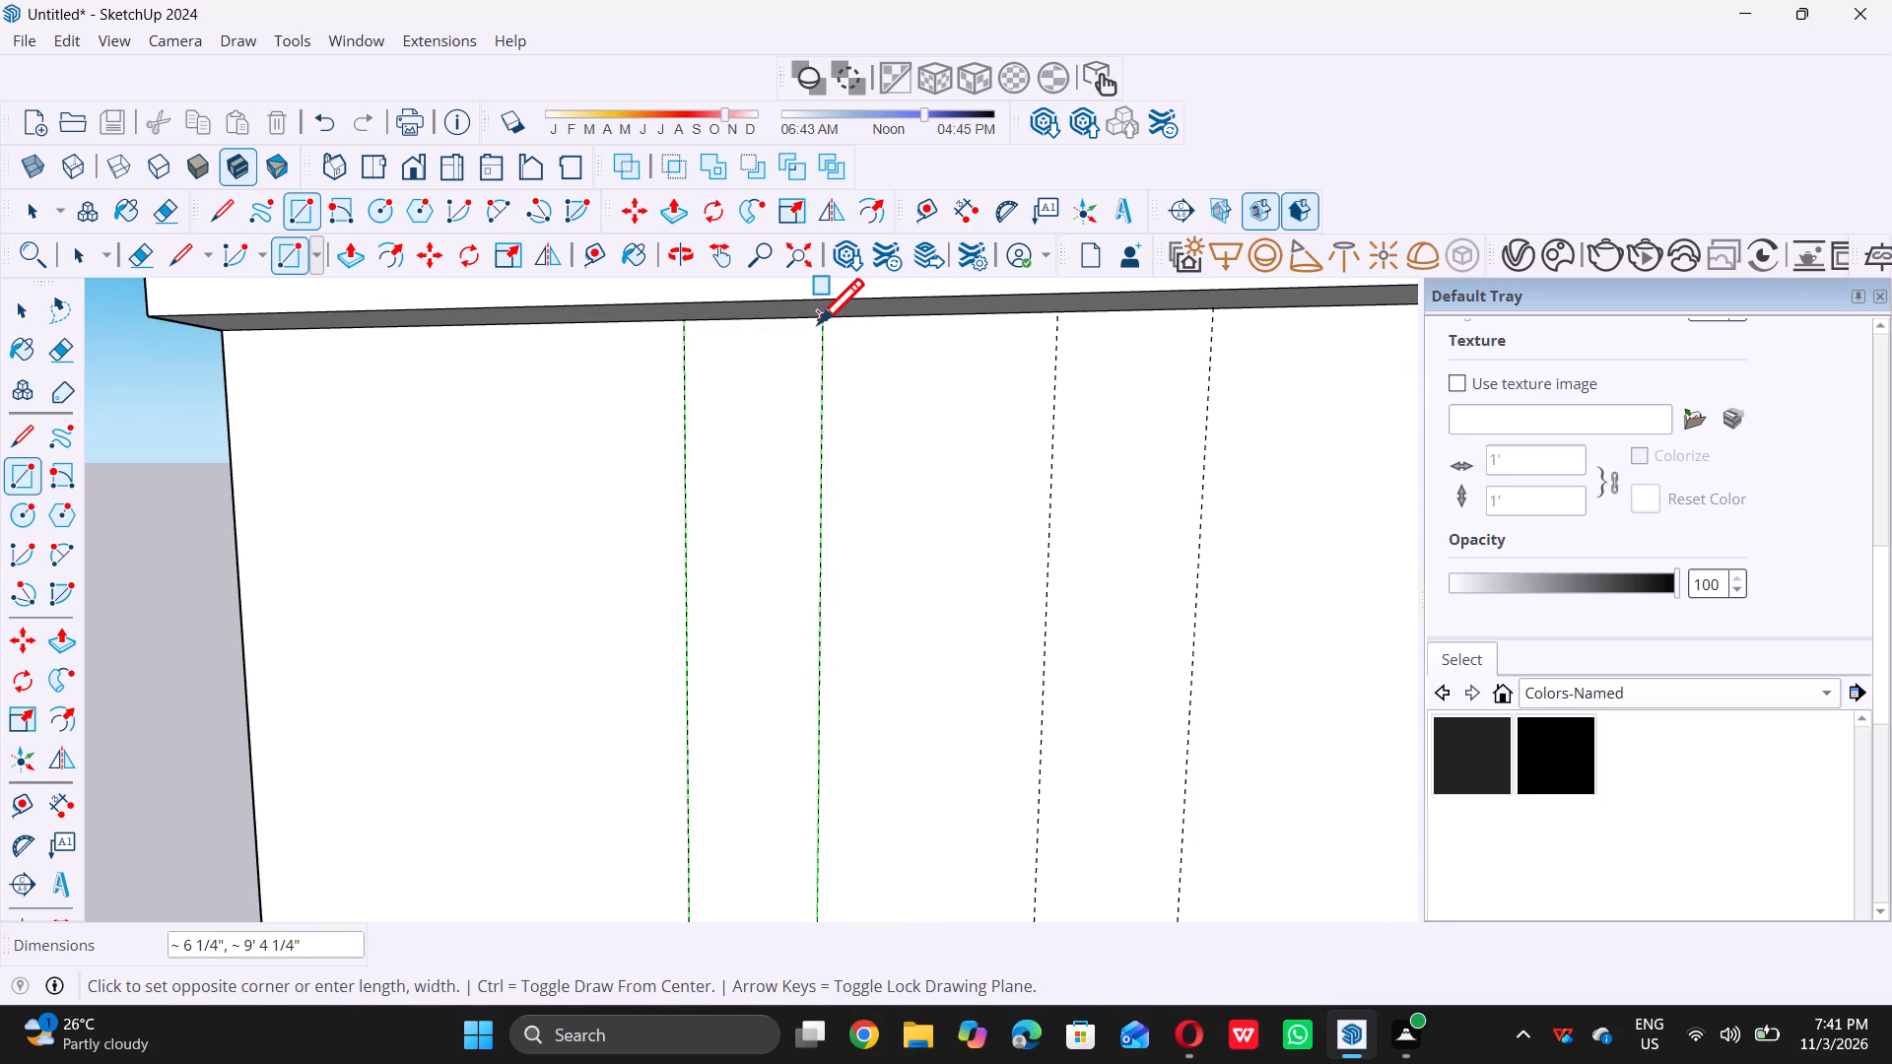
{"action": "double_click", "coordinate": [818, 322]}
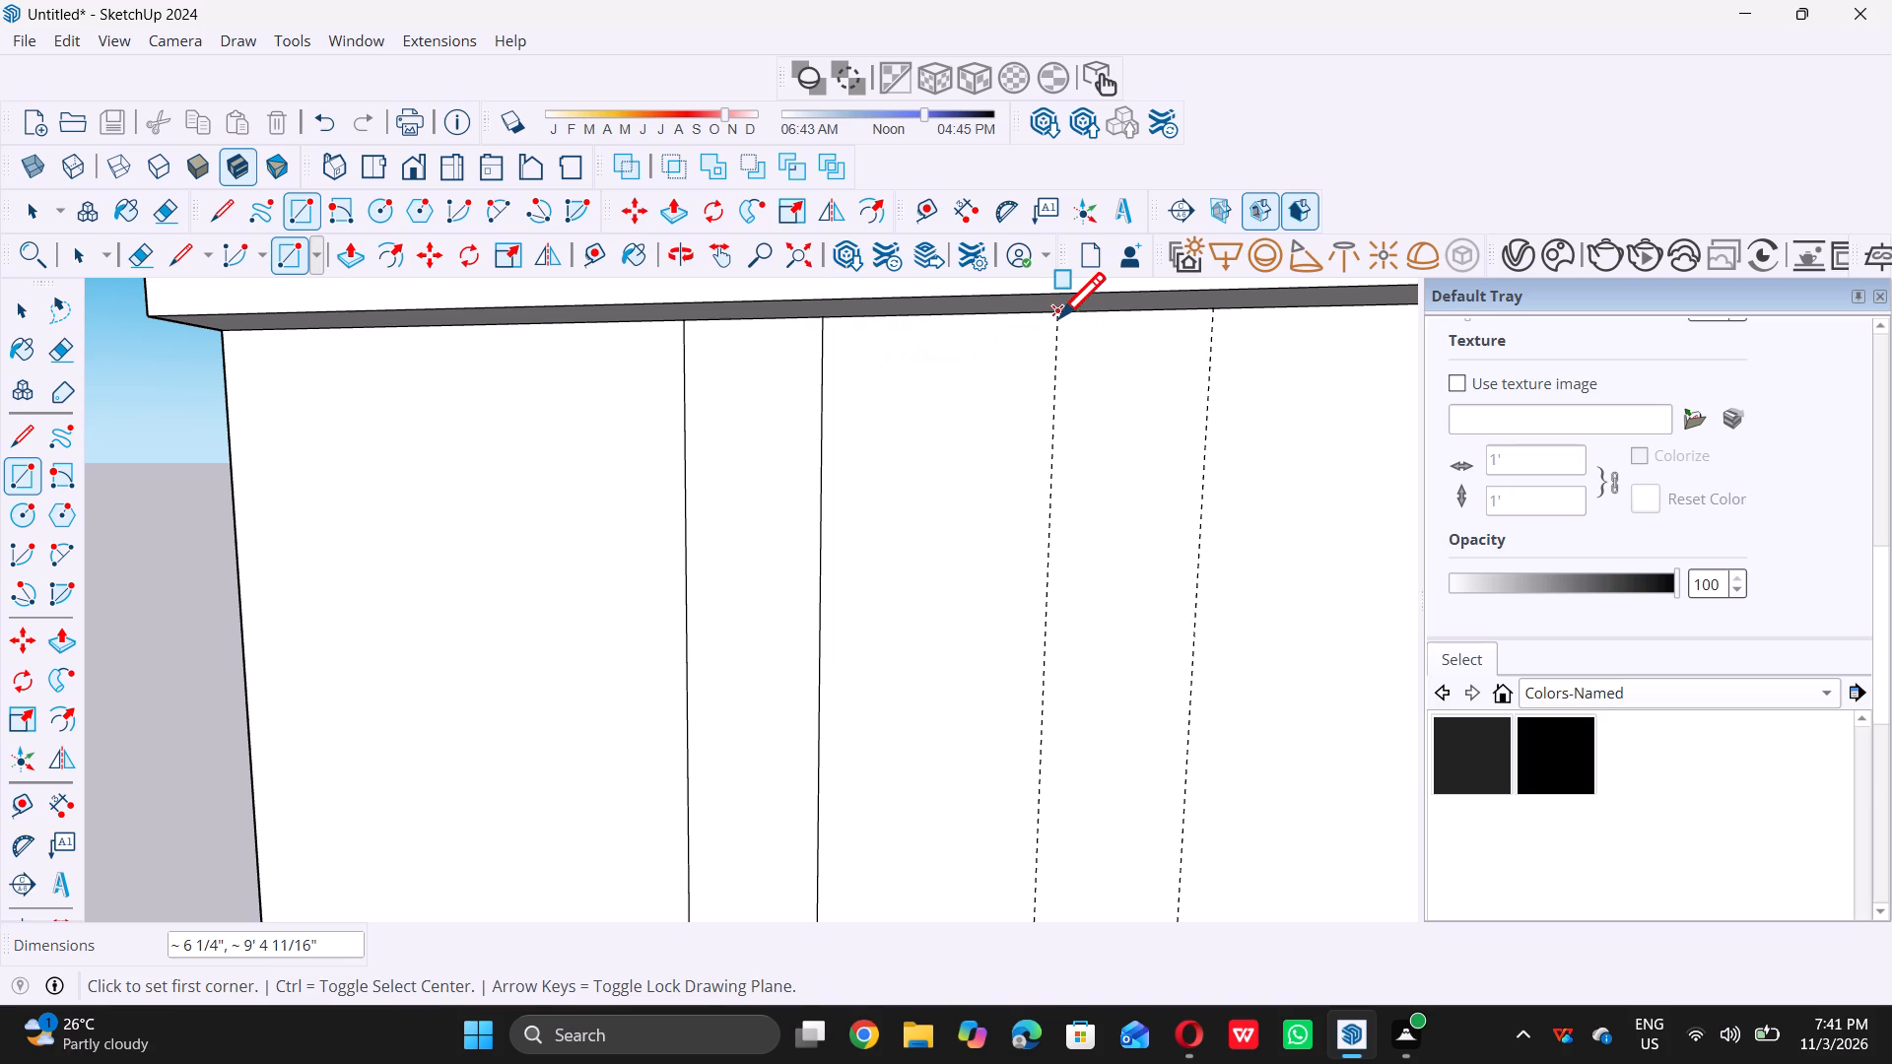
Draw a strip rectangle about 9' 4 11/16" tall between the next guide pair, from the roof band to the framed rectangle's top edge.
{"action": "left_click", "coordinate": [1059, 317]}
{"action": "scroll", "coordinate": [1059, 319], "scroll_direction": "down", "scroll_amount": 20}
{"action": "scroll", "coordinate": [1059, 319], "scroll_direction": "down", "scroll_amount": 3}
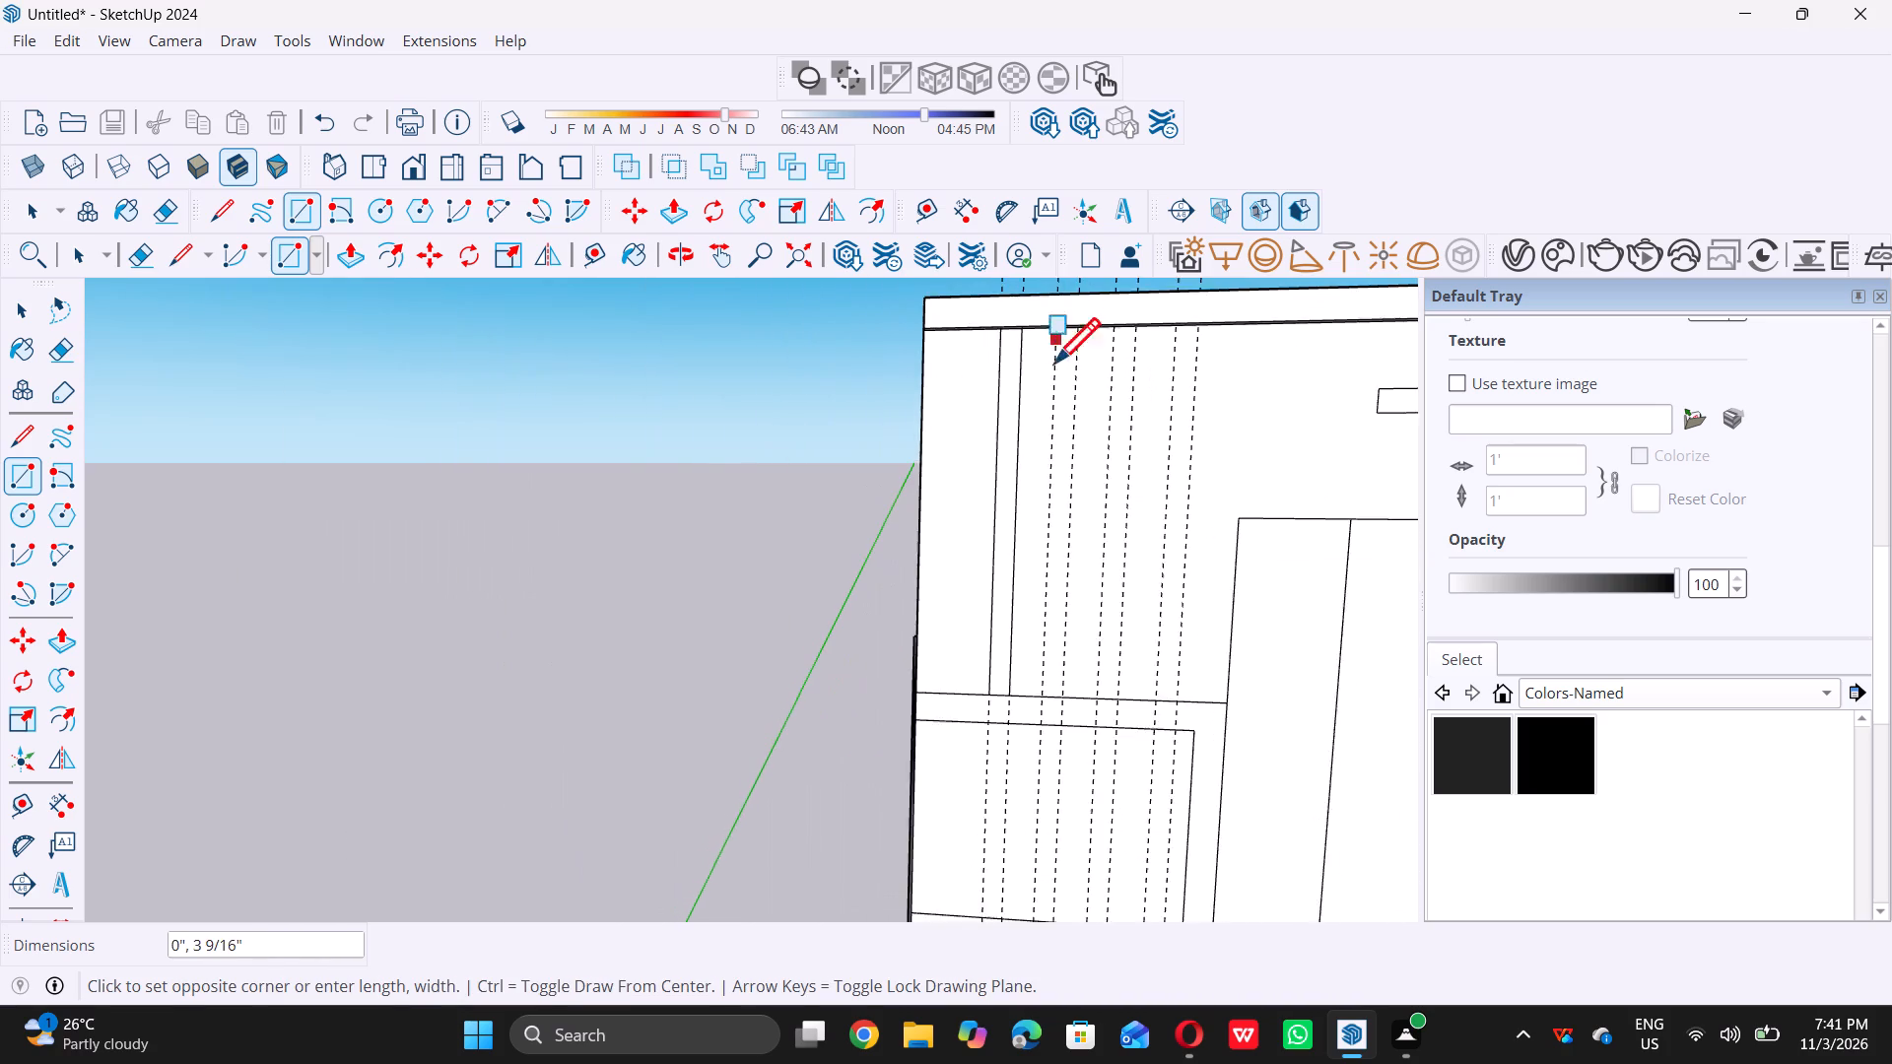
{"action": "scroll", "coordinate": [1085, 662], "scroll_direction": "up", "scroll_amount": 10}
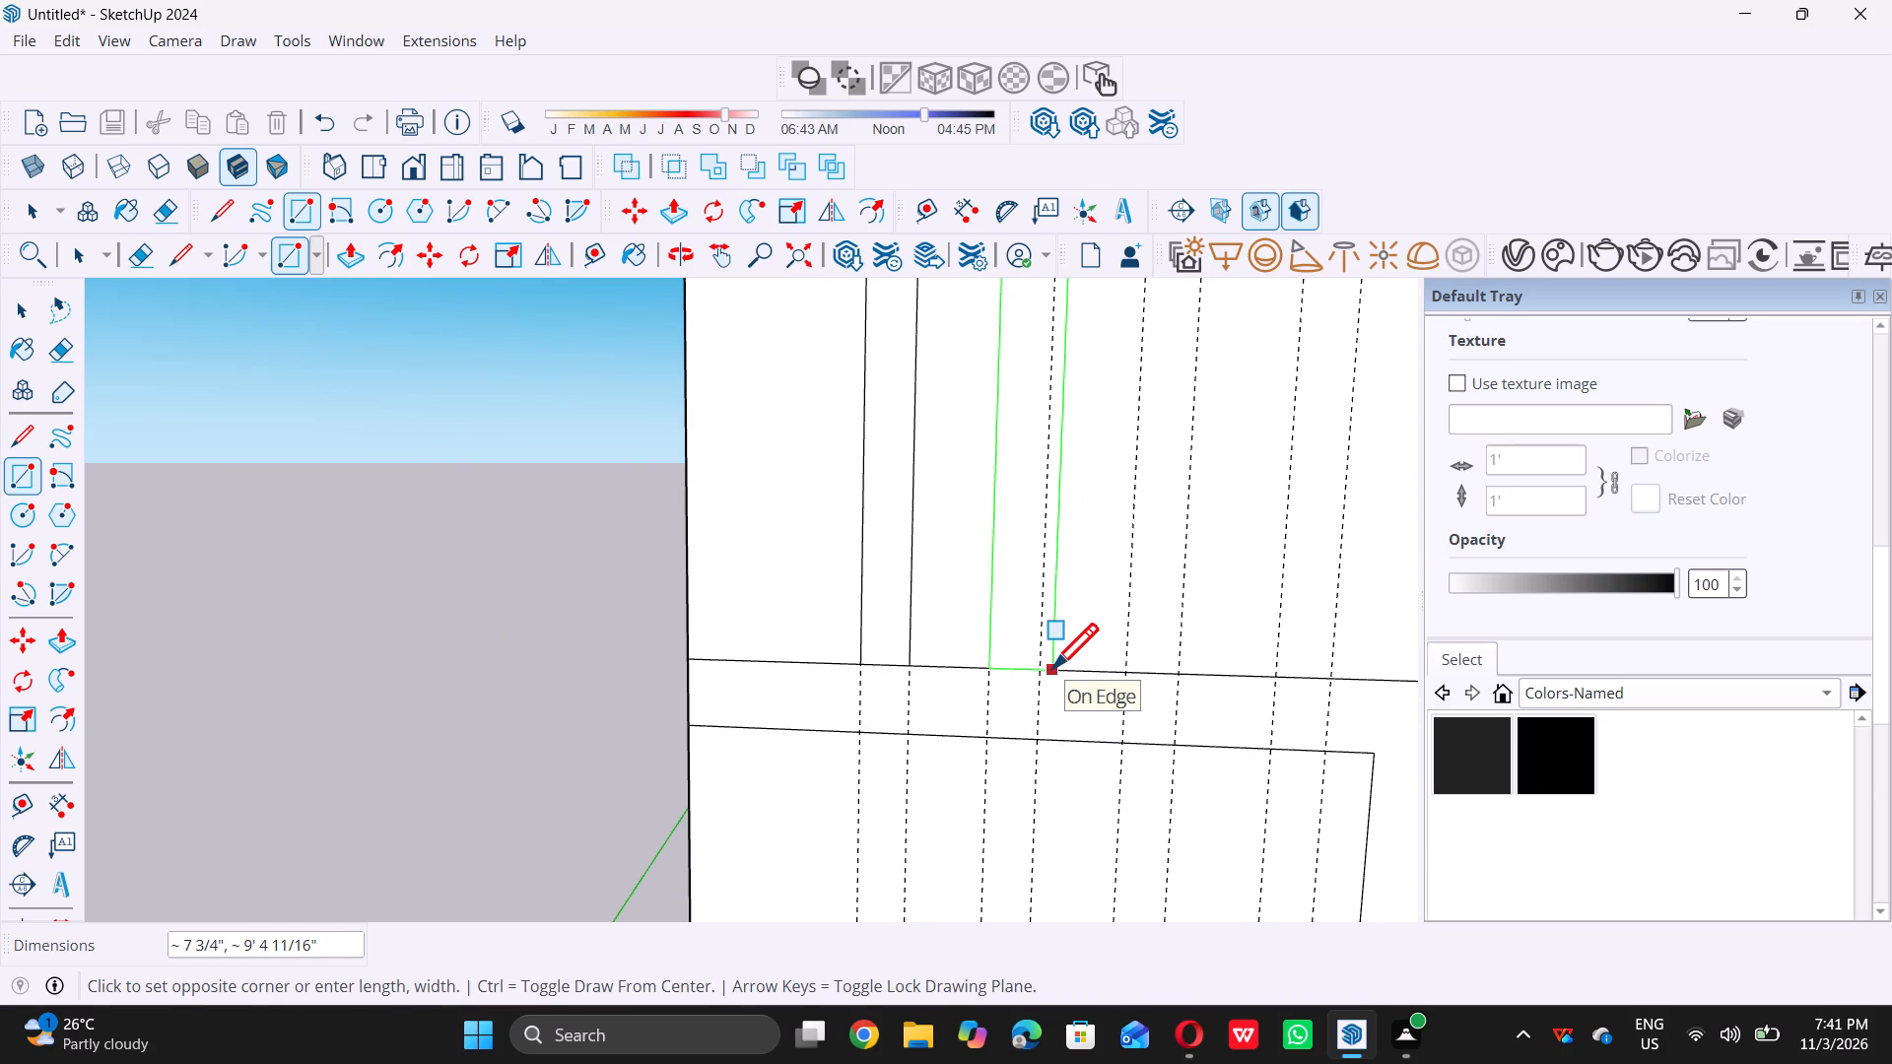
{"action": "triple_click", "coordinate": [1043, 667]}
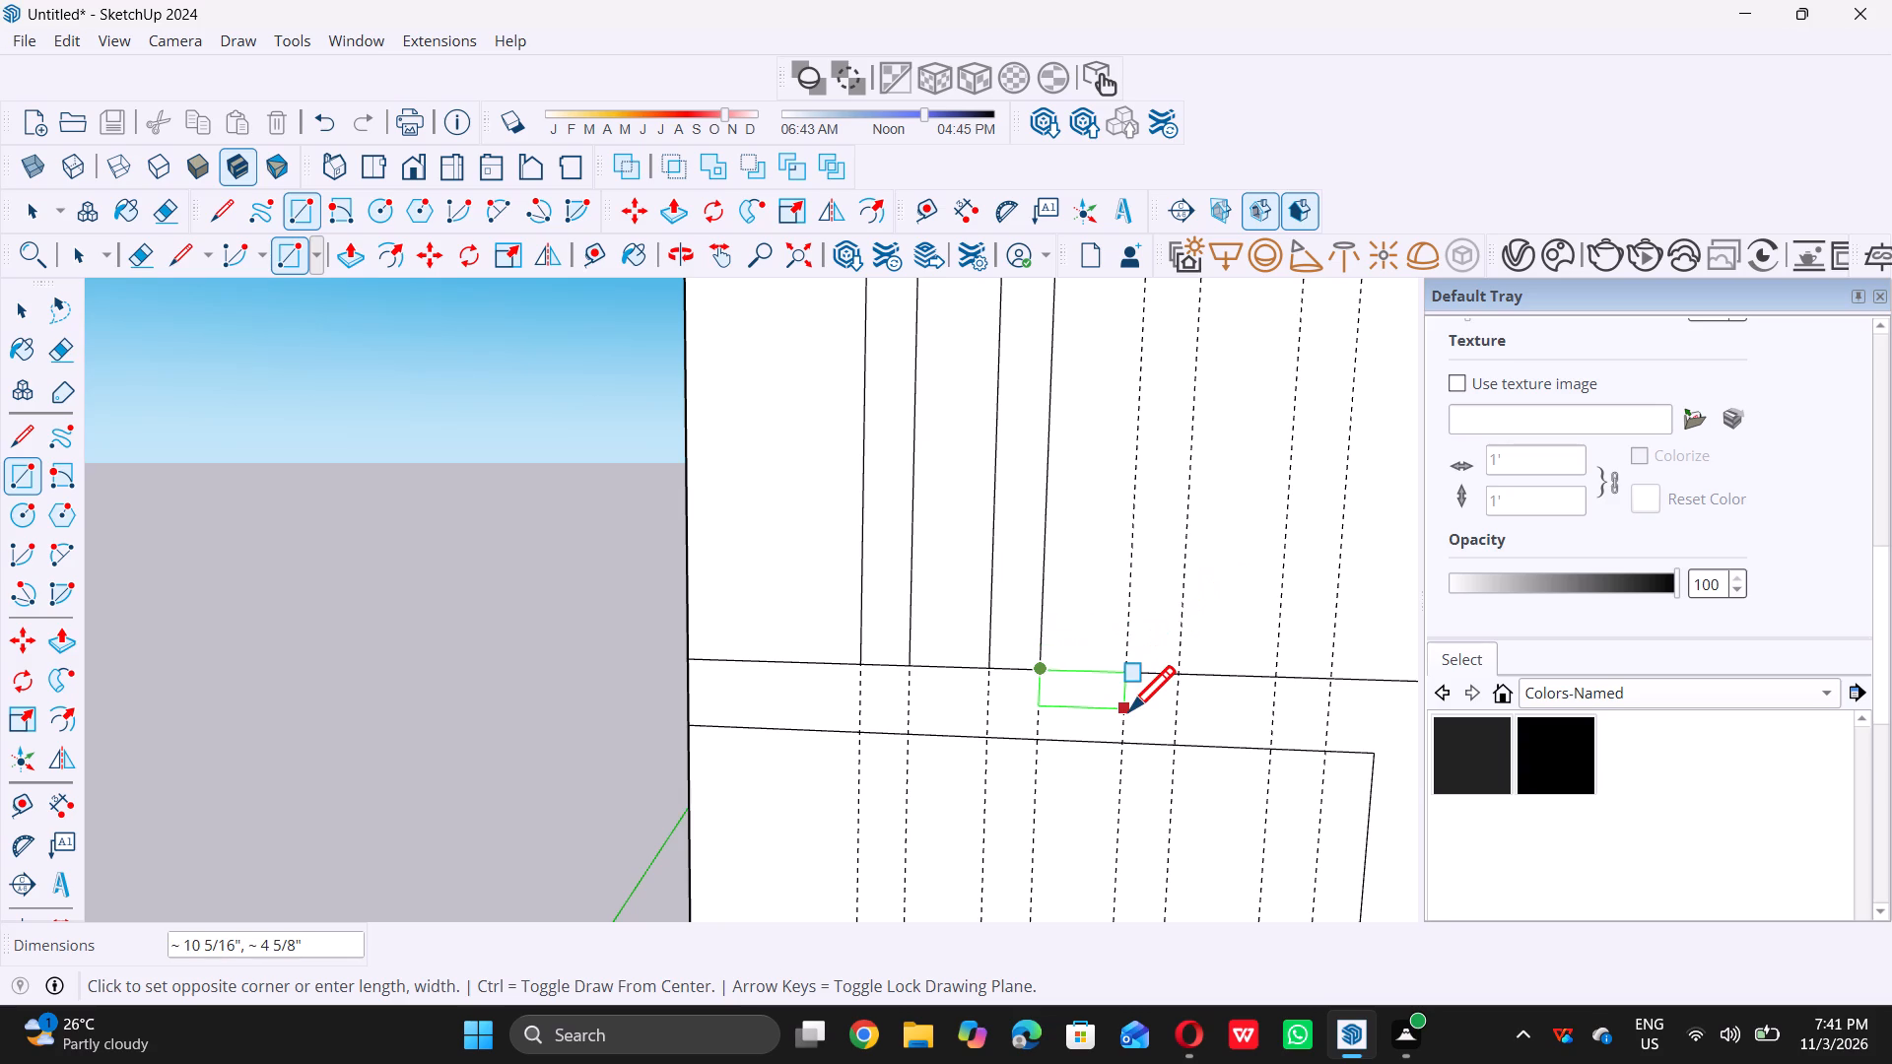
{"action": "key", "text": "space"}
Draw a rectangle about 6 1/4" by 9' 4 11/16" between the third guide pair in from the facade's outer edge, above the framed rectangle.
{"action": "key", "text": "r"}
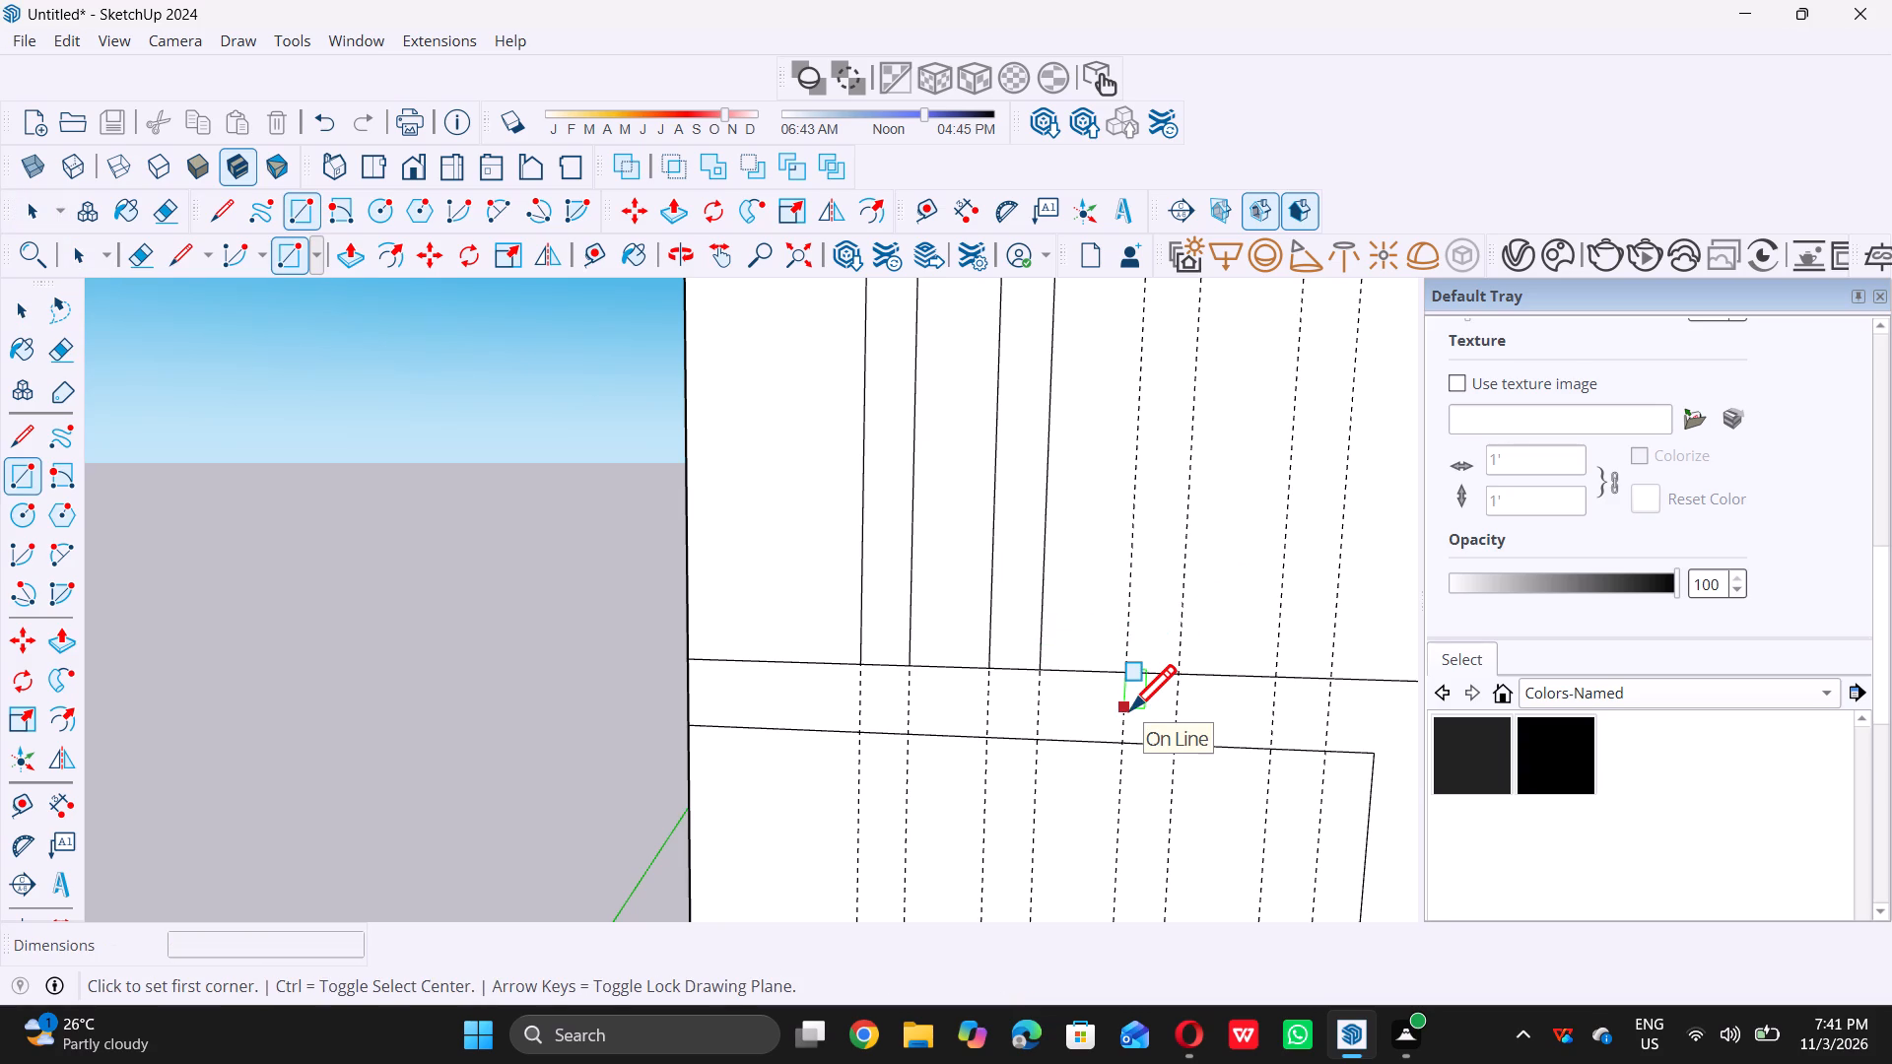
{"action": "scroll", "coordinate": [1156, 617], "scroll_direction": "up", "scroll_amount": 5}
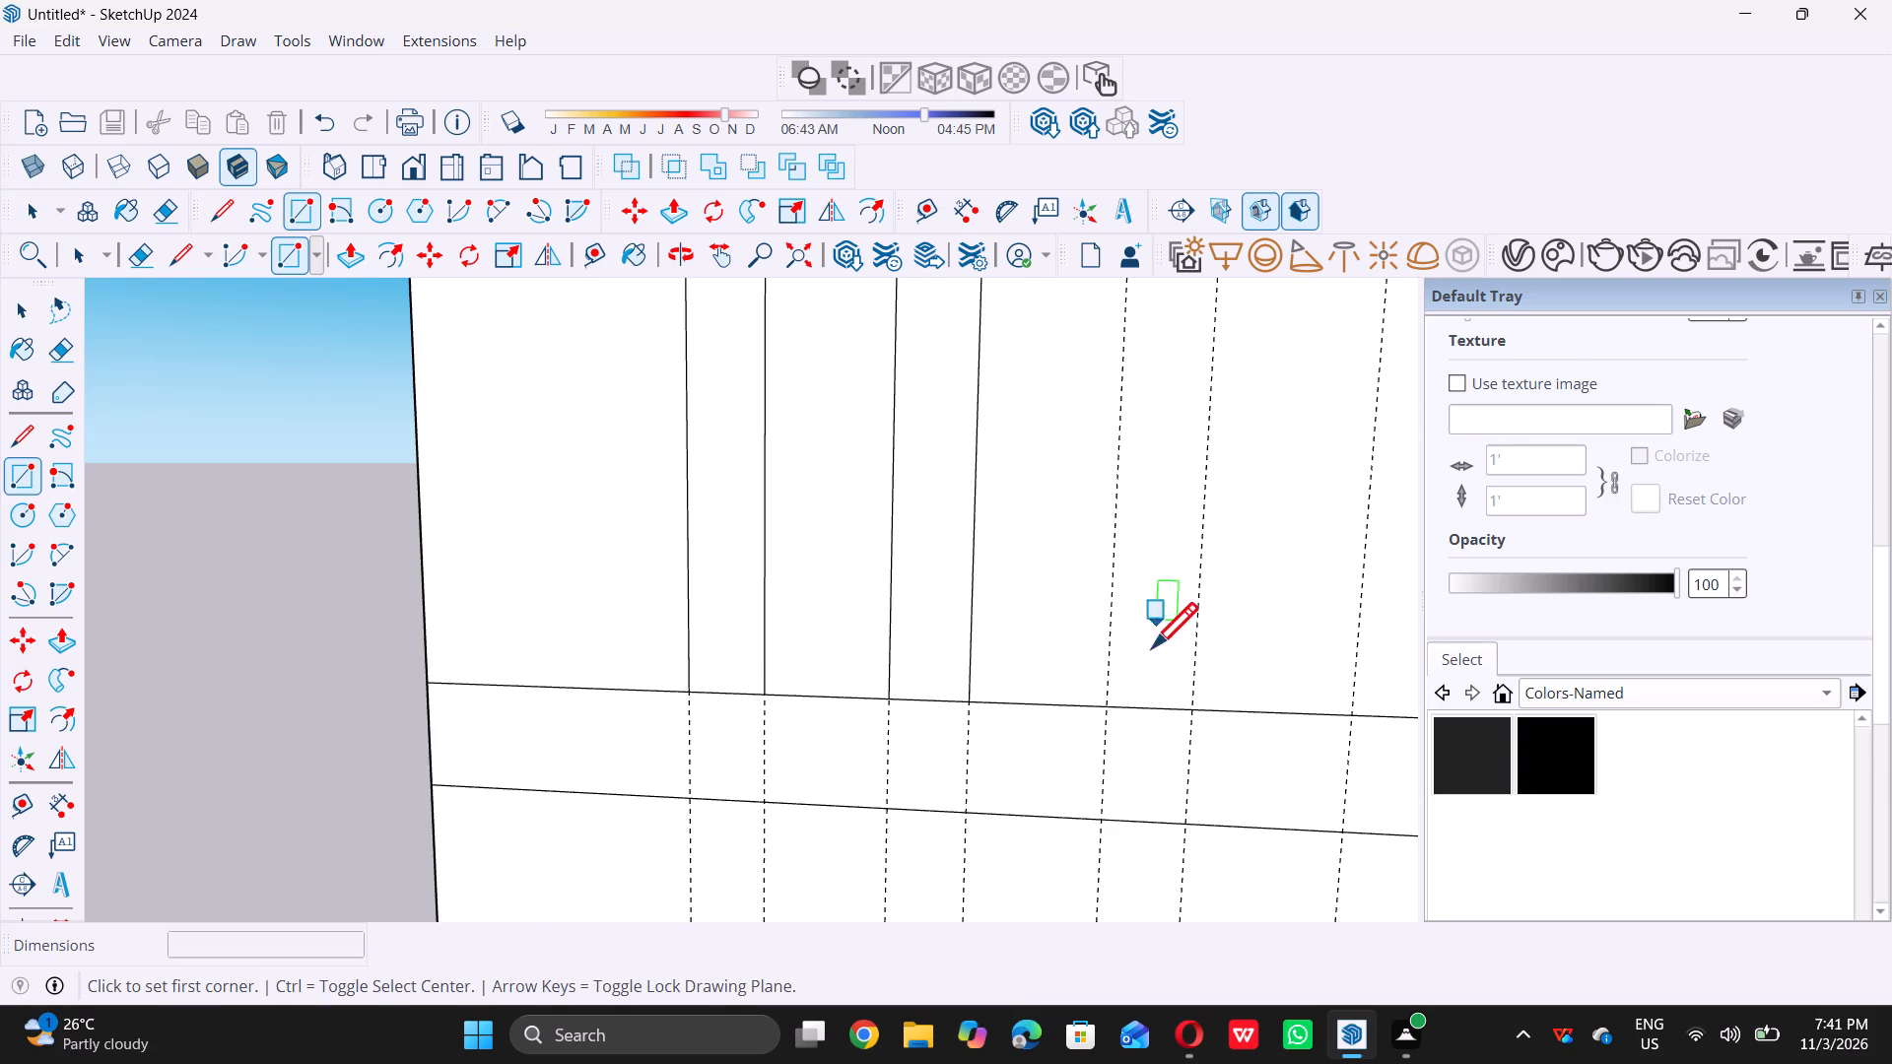
{"action": "triple_click", "coordinate": [1112, 704]}
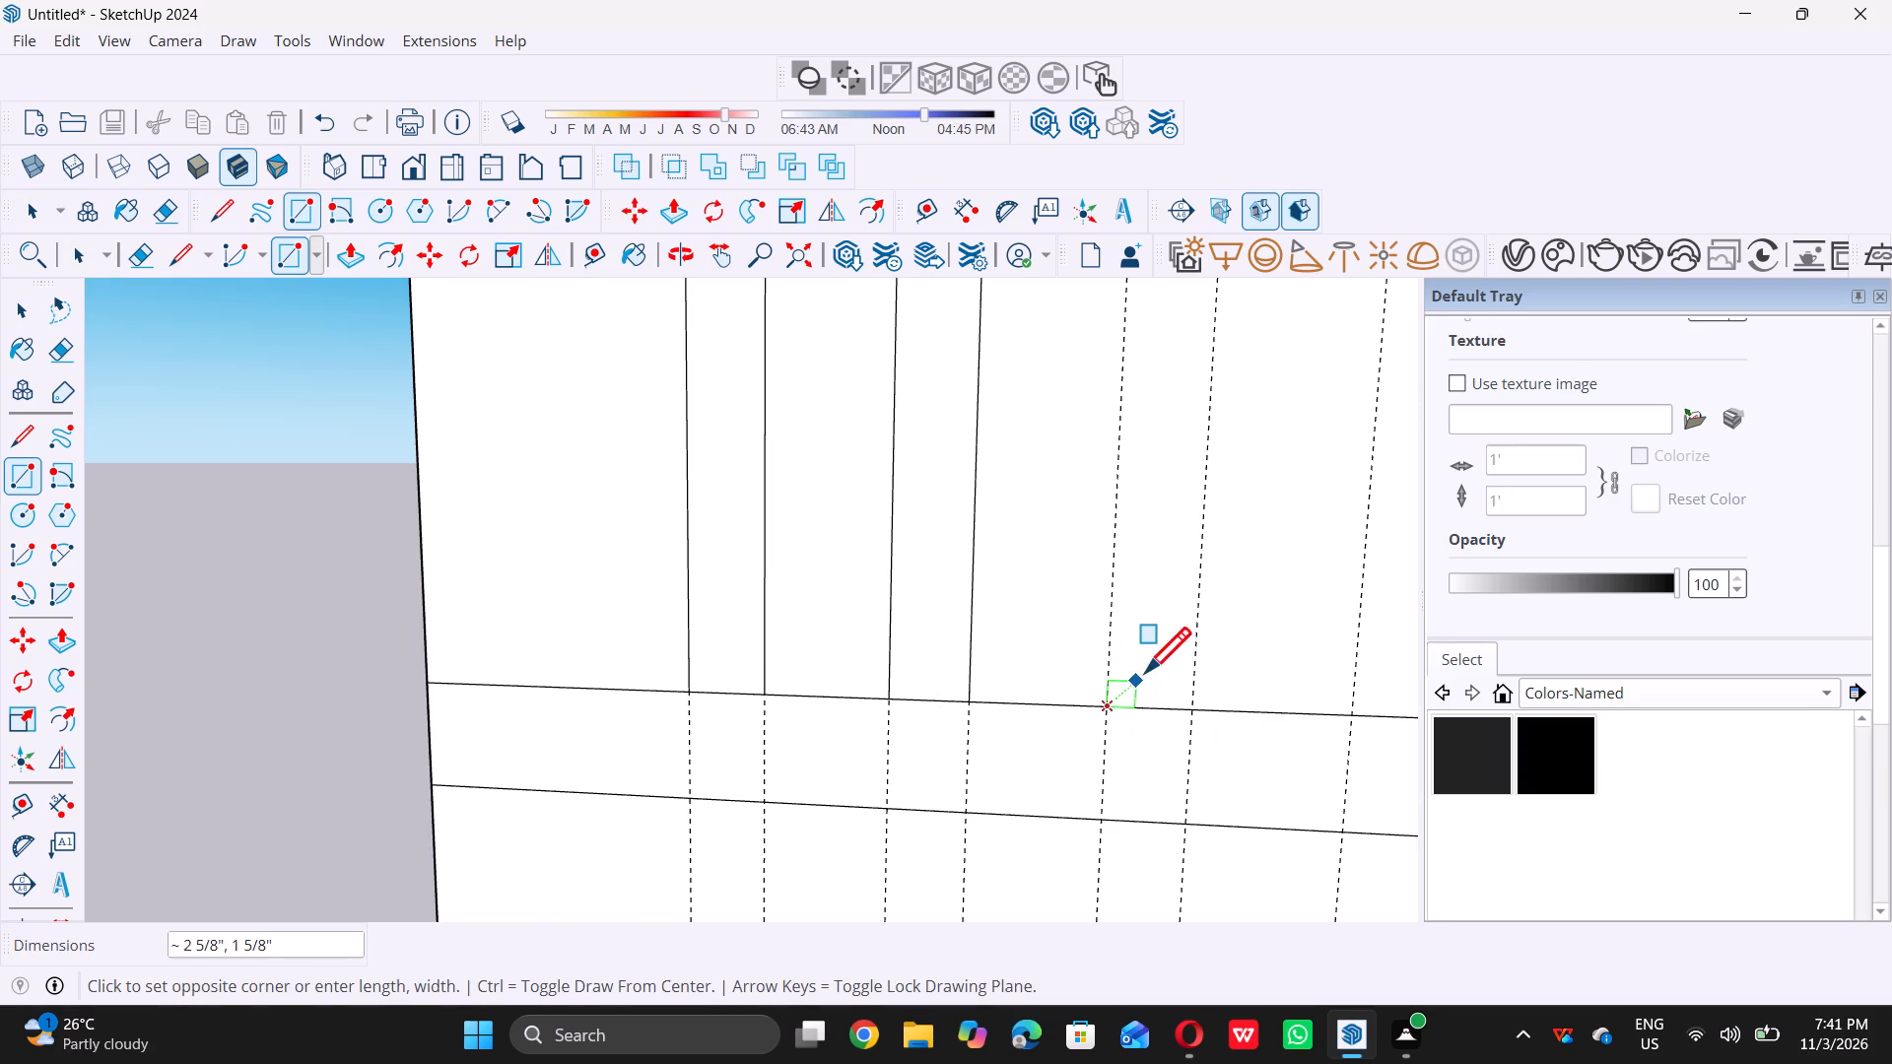
{"action": "scroll", "coordinate": [1151, 655], "scroll_direction": "down", "scroll_amount": 20}
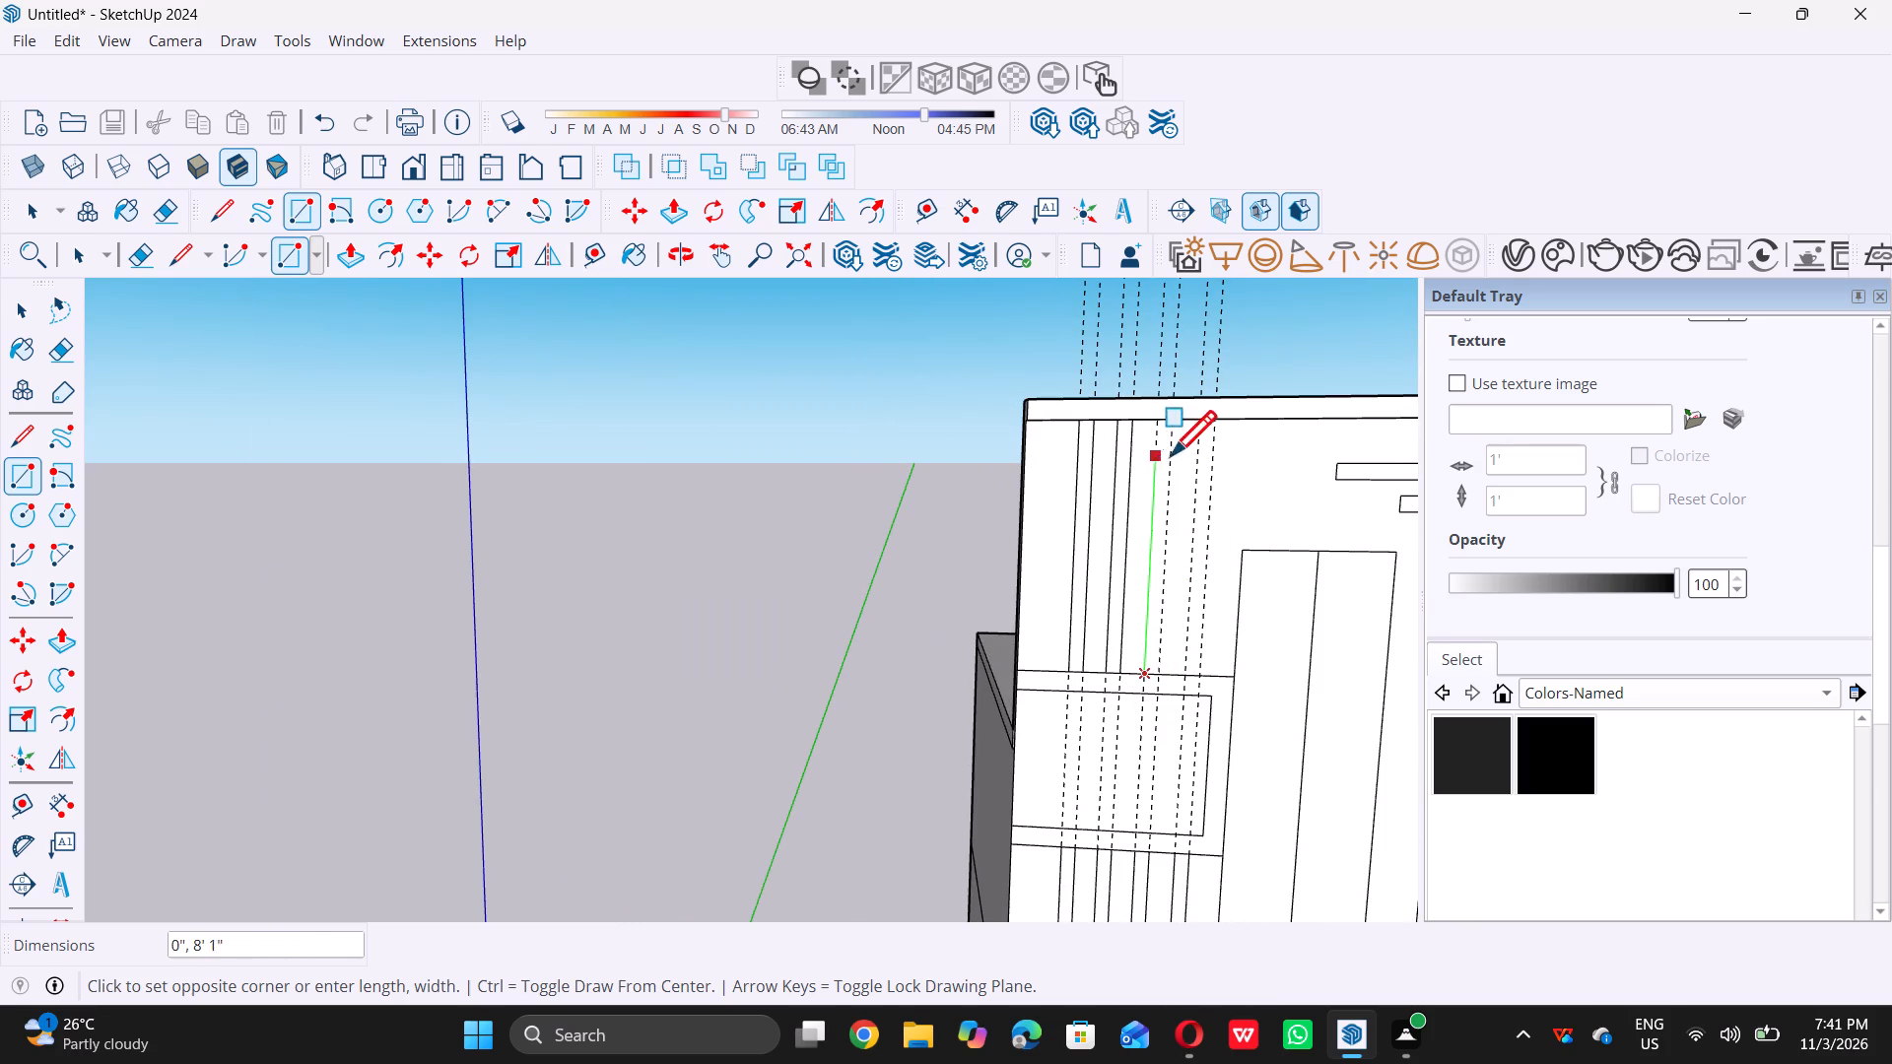
{"action": "scroll", "coordinate": [1172, 448], "scroll_direction": "up", "scroll_amount": 18}
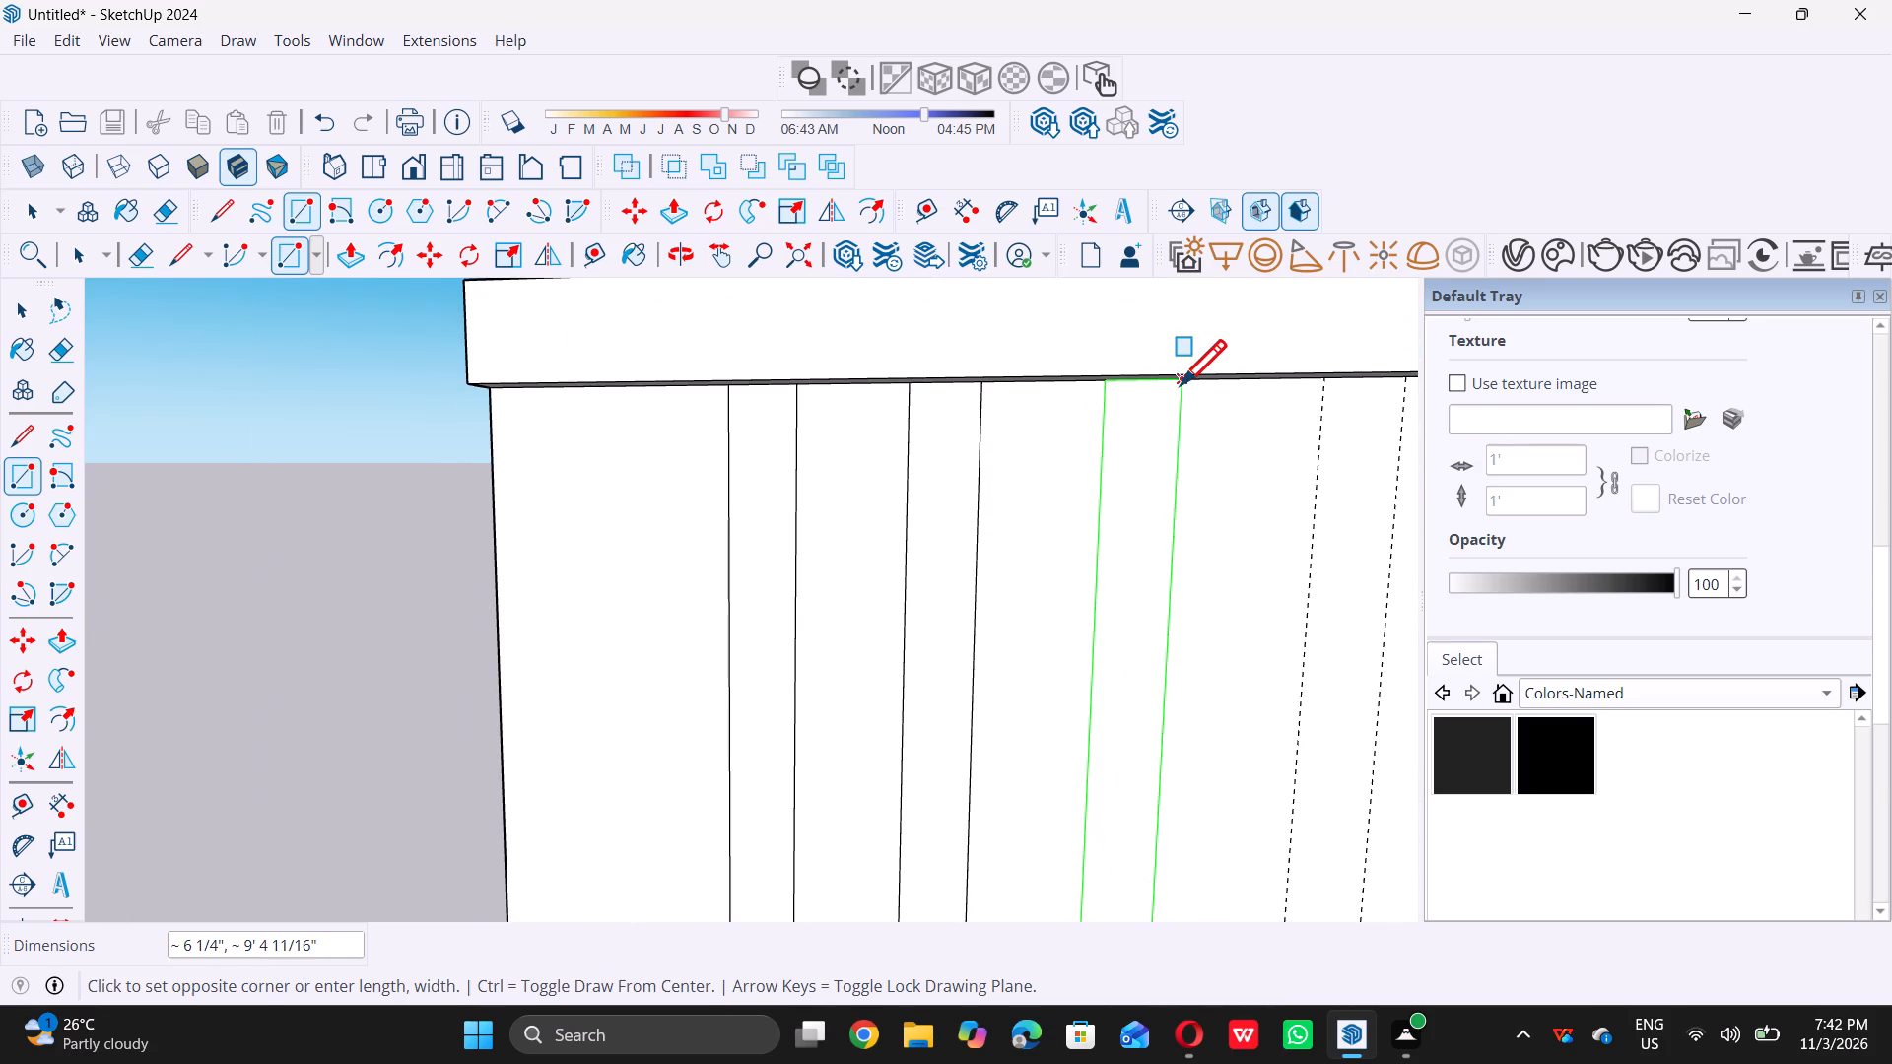
{"action": "triple_click", "coordinate": [1181, 382]}
{"action": "scroll", "coordinate": [1058, 424], "scroll_direction": "down", "scroll_amount": 9}
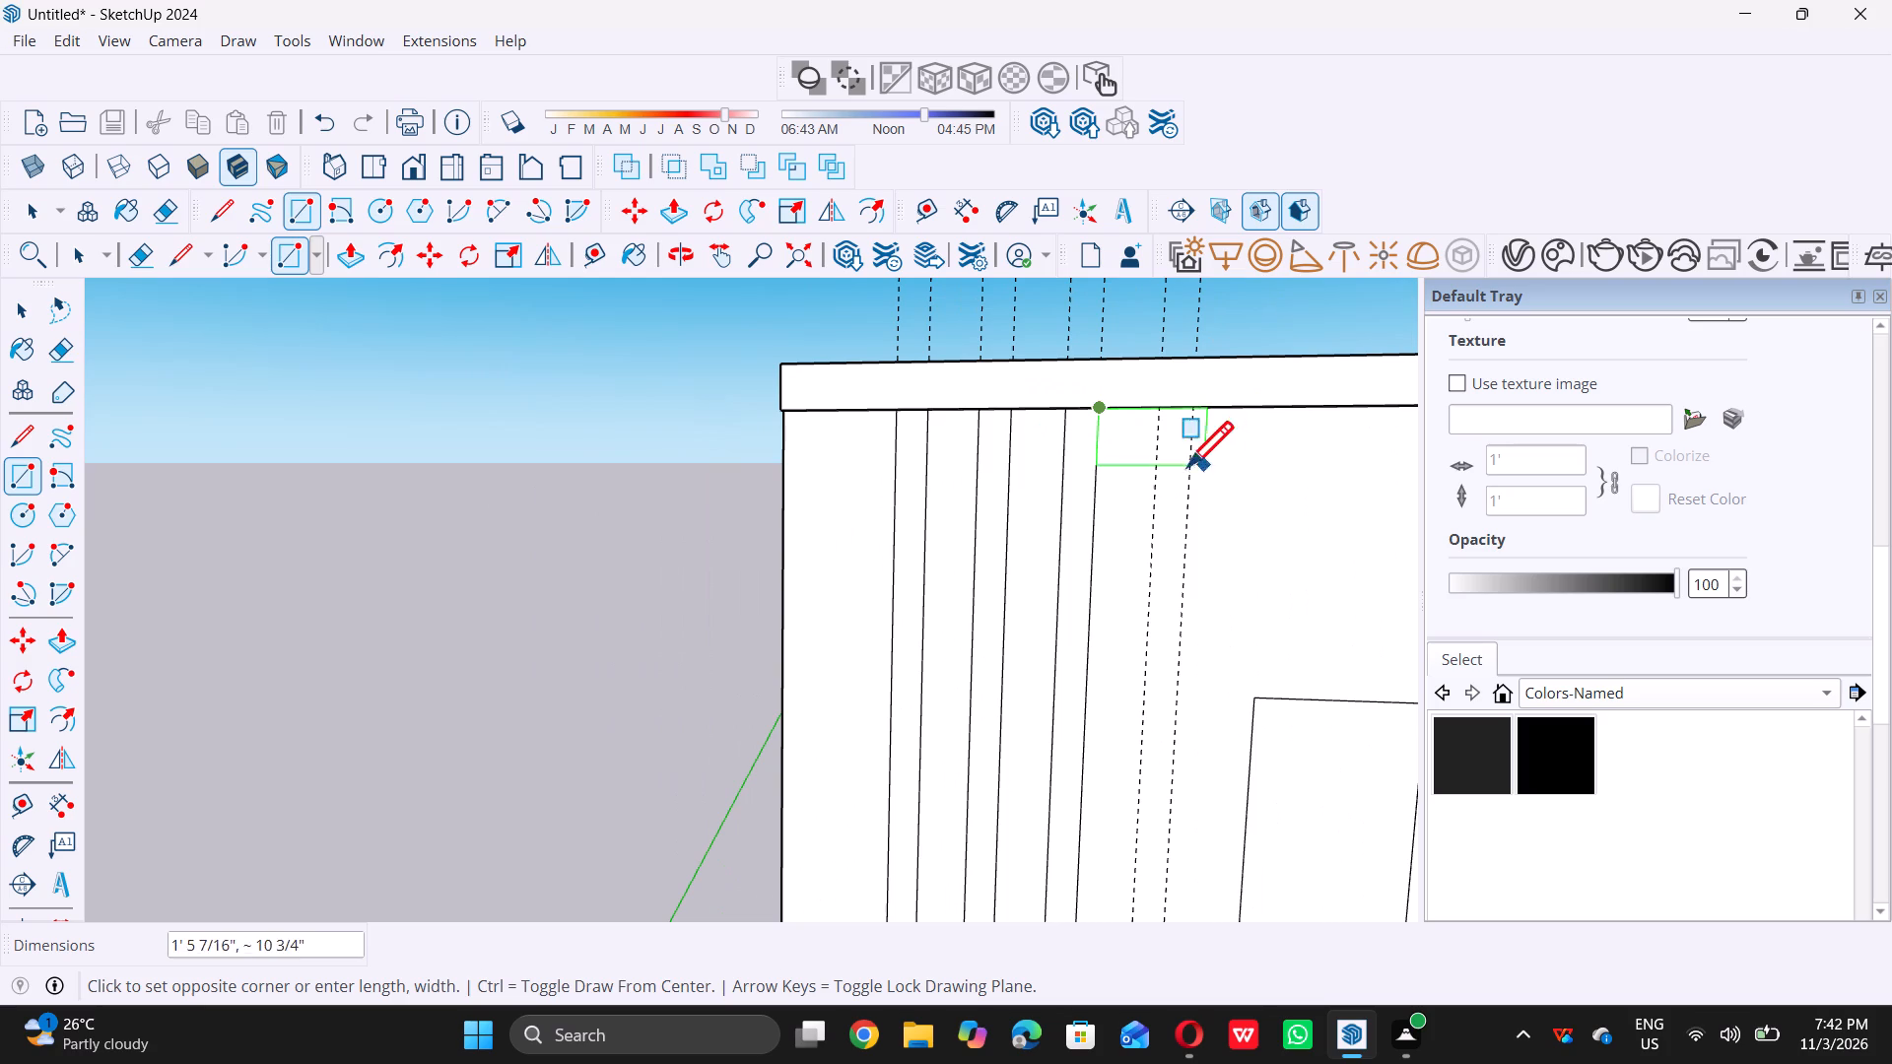
{"action": "key", "text": "space"}
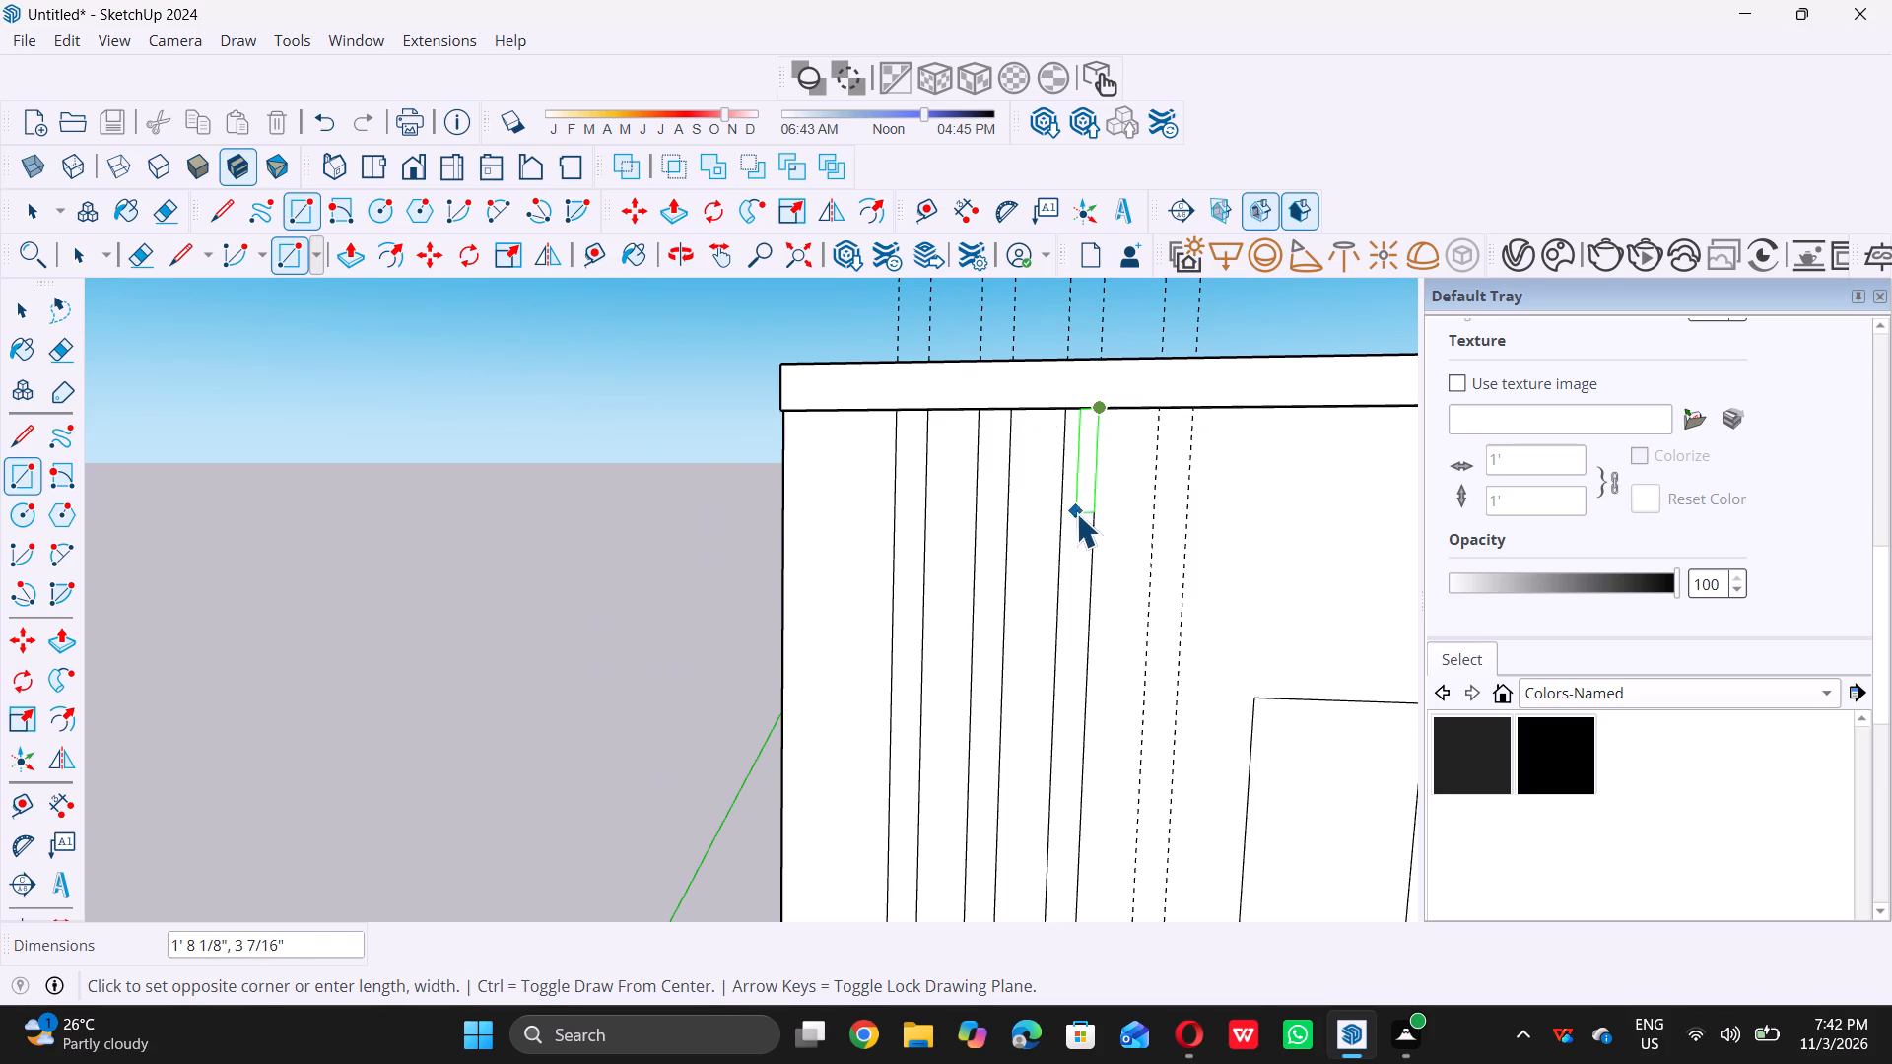
Draw a rectangle about 6 1/4" by 9' 4 3/16" between the guide pair nearest the tall rectangles, from the framed rectangle to the roof band.
{"action": "key", "text": "r"}
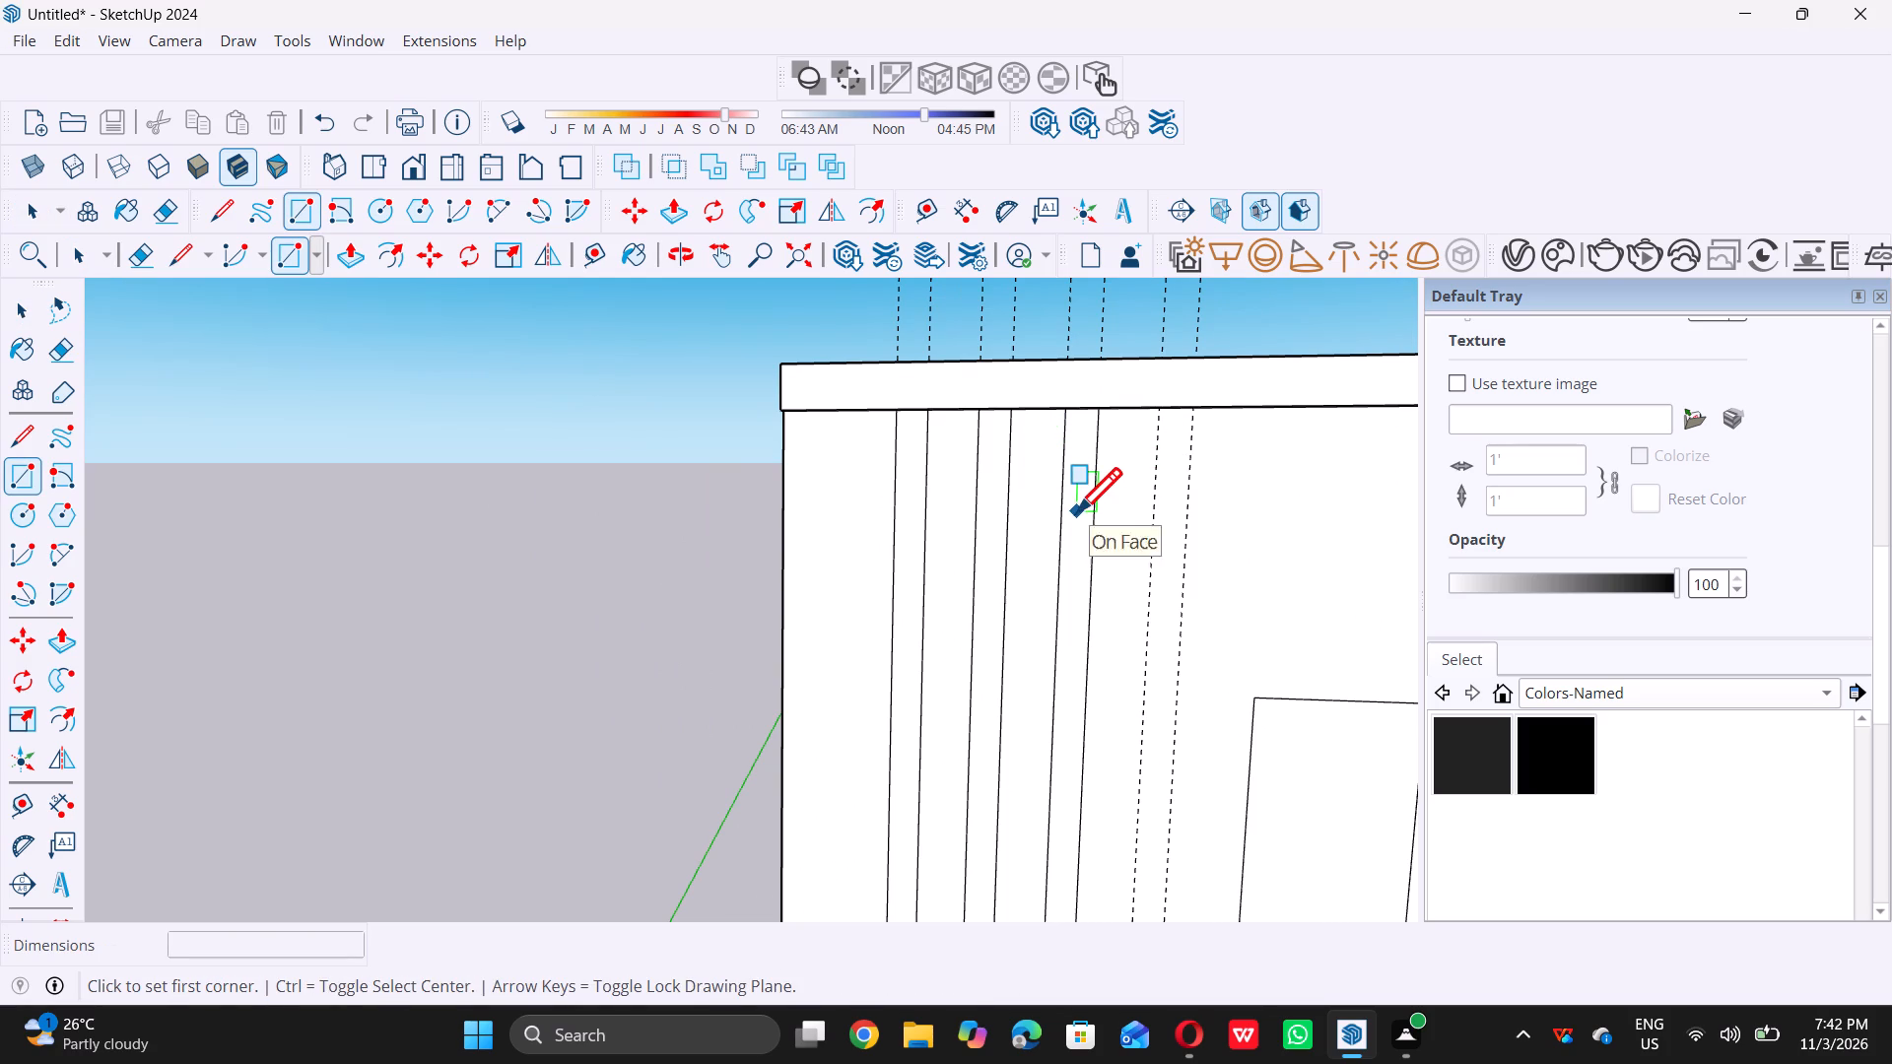
{"action": "scroll", "coordinate": [1075, 514], "scroll_direction": "down", "scroll_amount": 9}
{"action": "scroll", "coordinate": [1163, 681], "scroll_direction": "up", "scroll_amount": 10}
{"action": "scroll", "coordinate": [1075, 744], "scroll_direction": "up", "scroll_amount": 12}
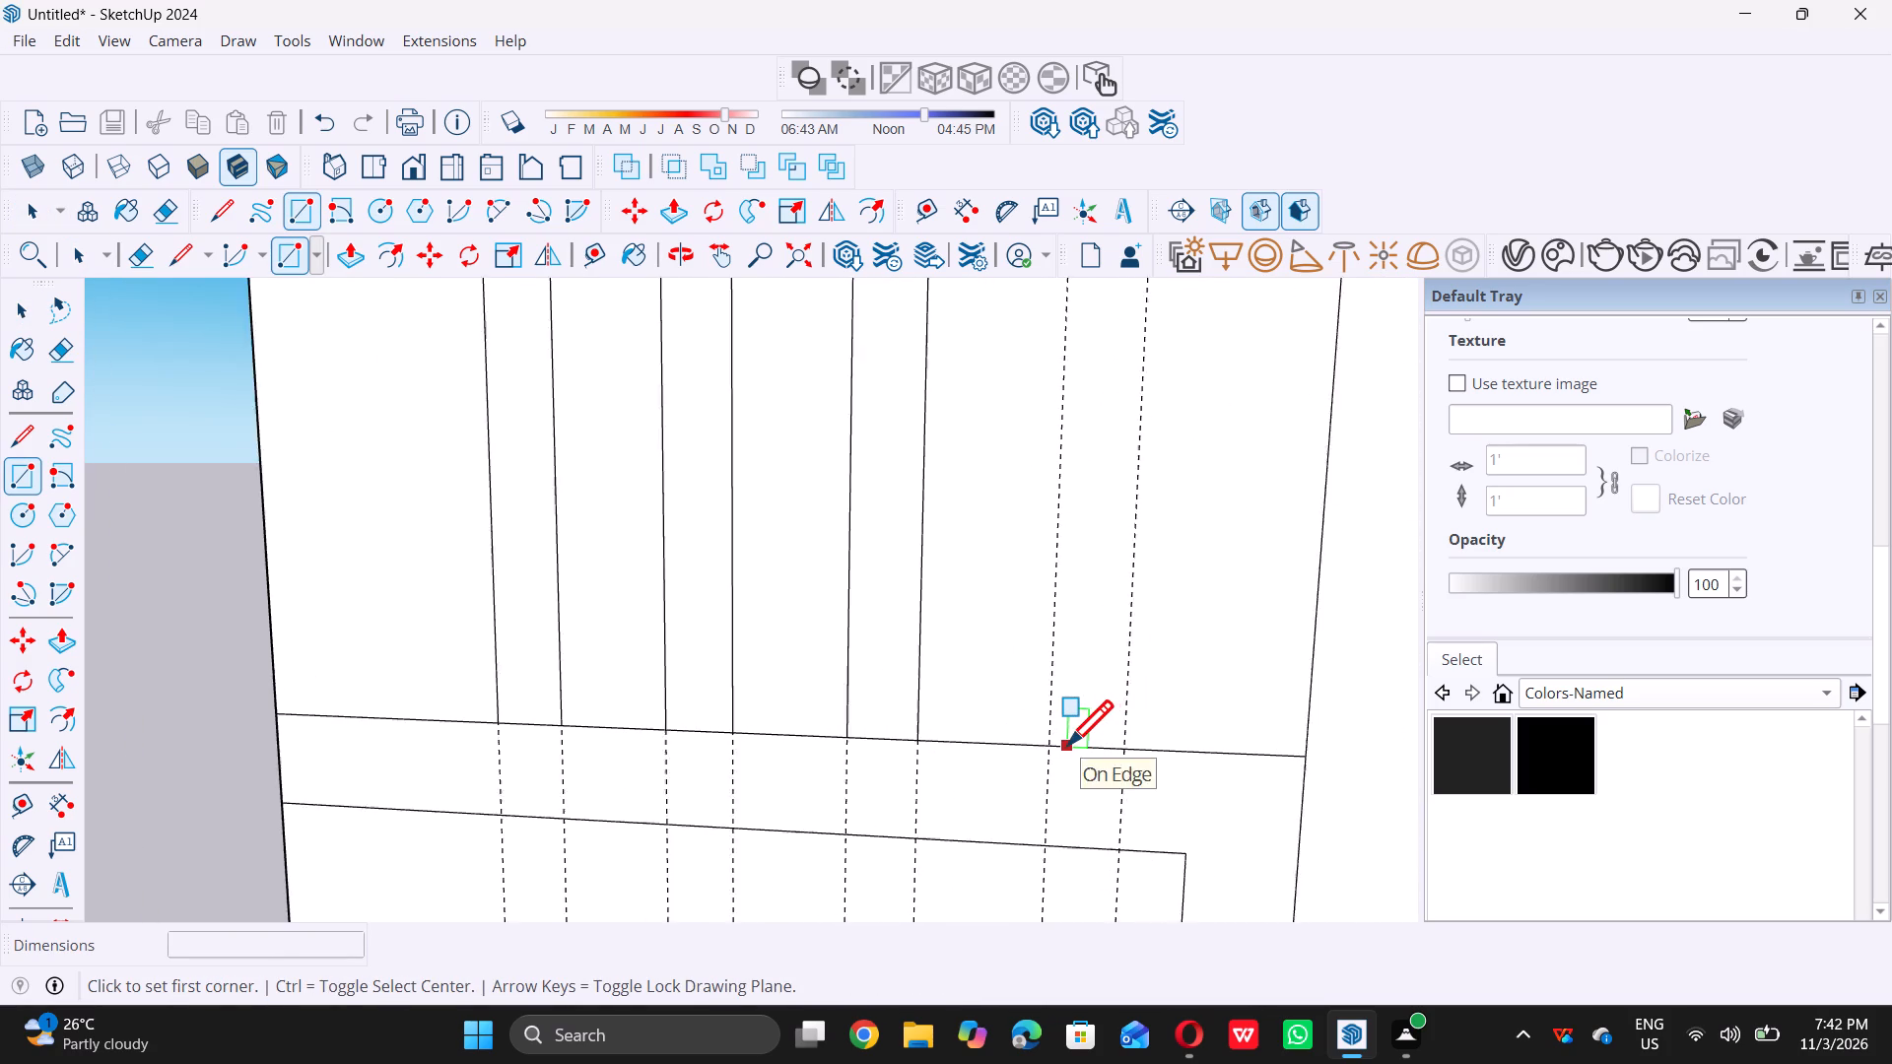
{"action": "scroll", "coordinate": [1067, 745], "scroll_direction": "up", "scroll_amount": 1}
{"action": "left_click", "coordinate": [1039, 747]}
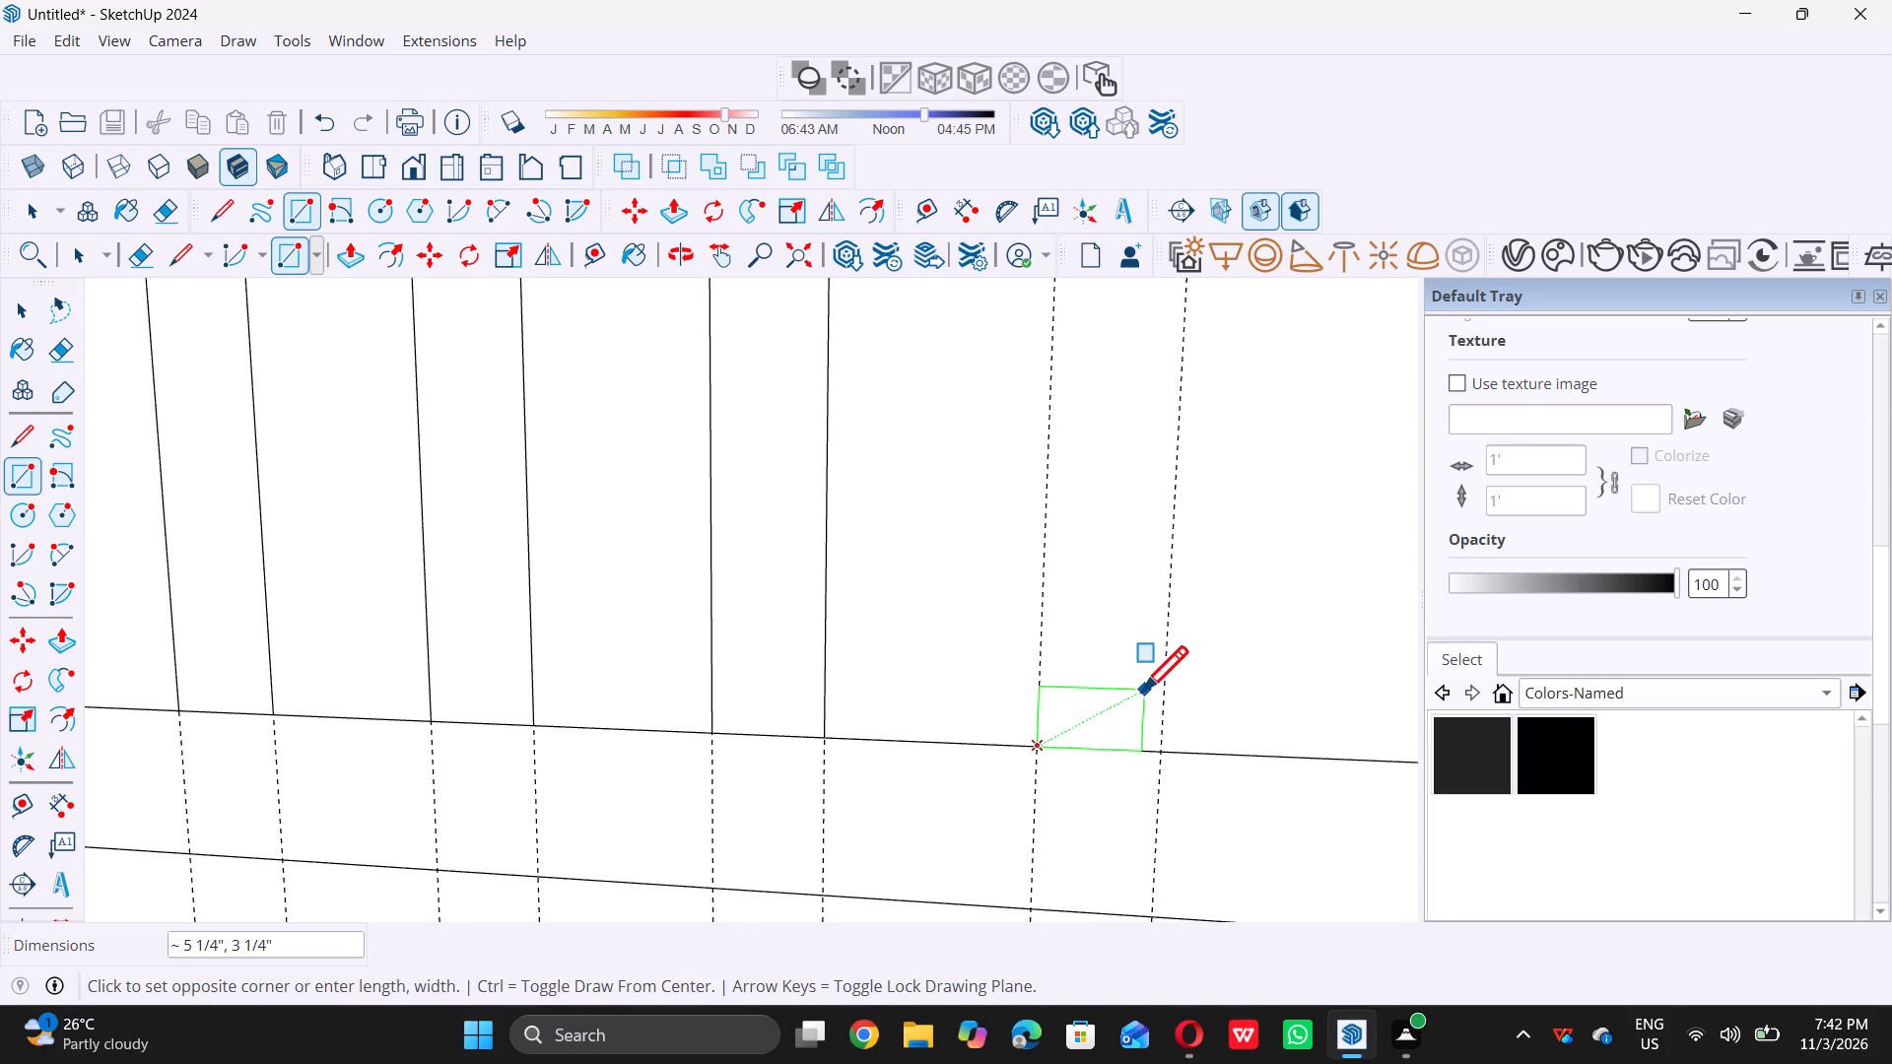
{"action": "scroll", "coordinate": [1142, 691], "scroll_direction": "down", "scroll_amount": 20}
{"action": "scroll", "coordinate": [1142, 691], "scroll_direction": "down", "scroll_amount": 5}
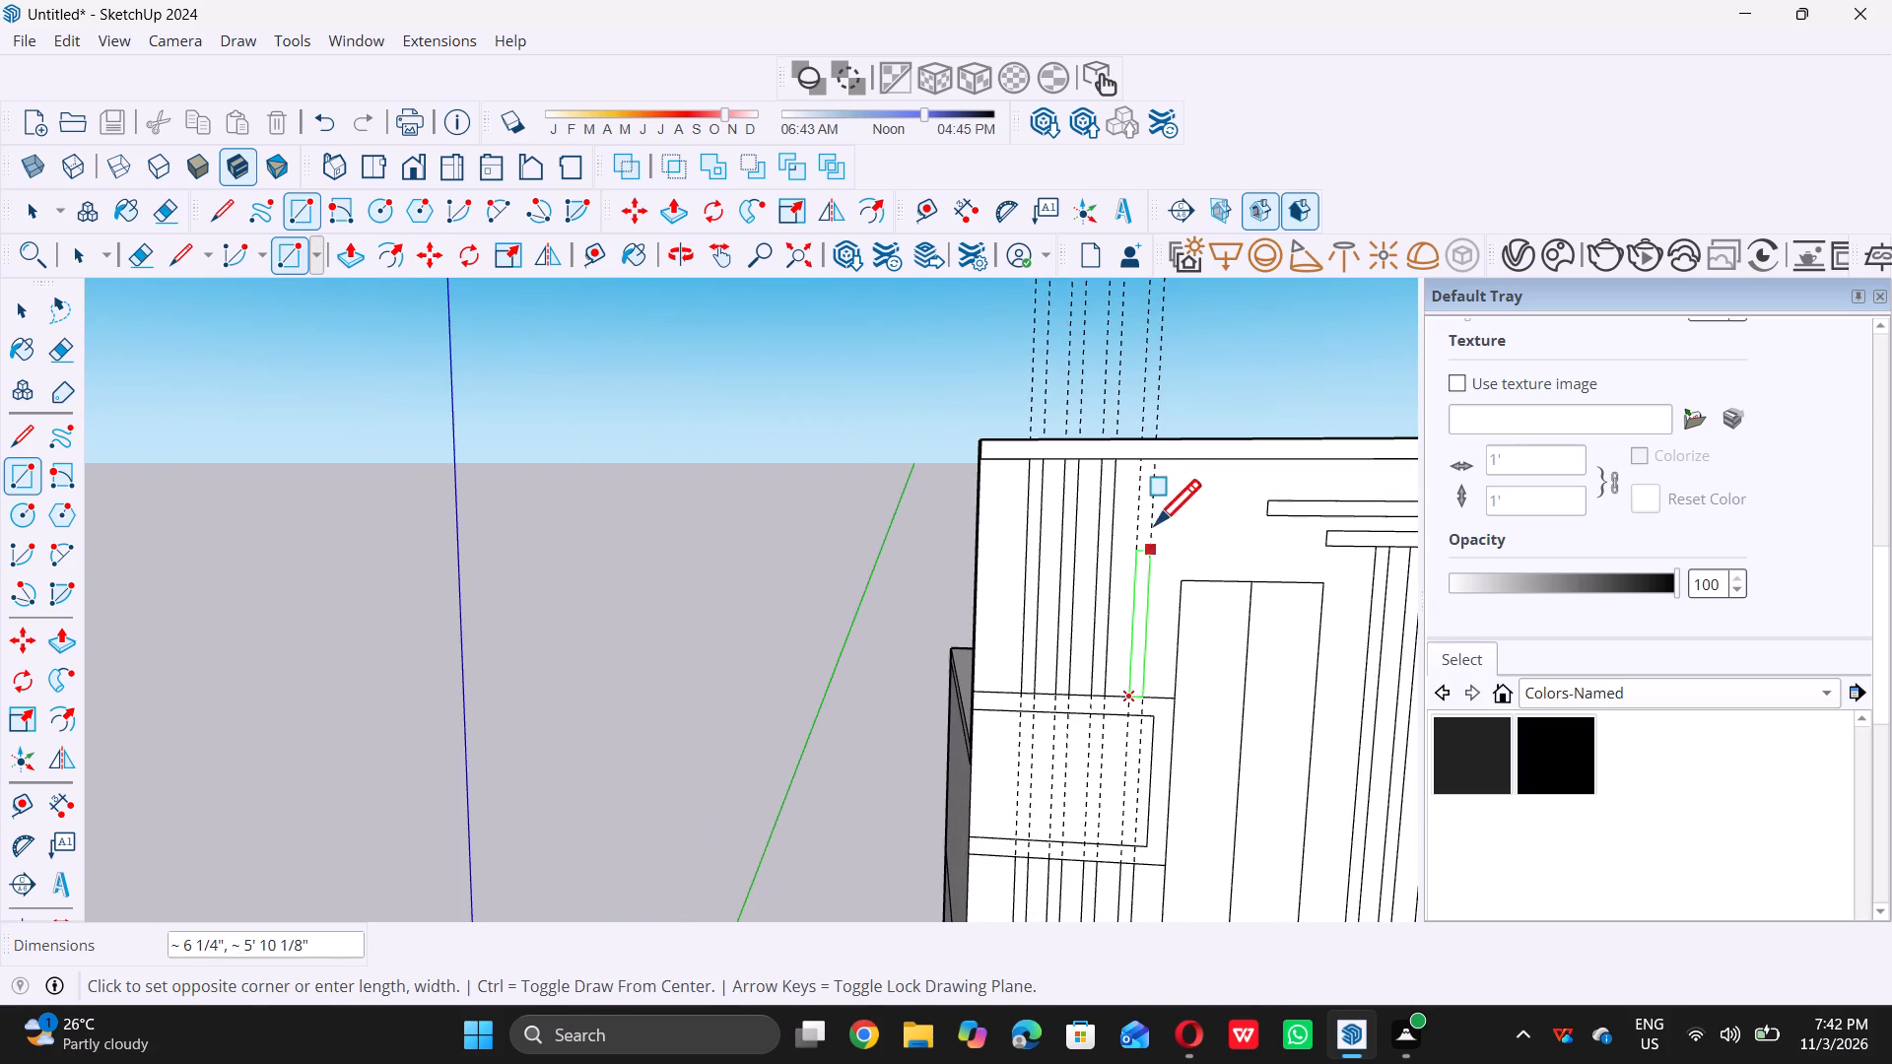
{"action": "scroll", "coordinate": [1157, 507], "scroll_direction": "up", "scroll_amount": 16}
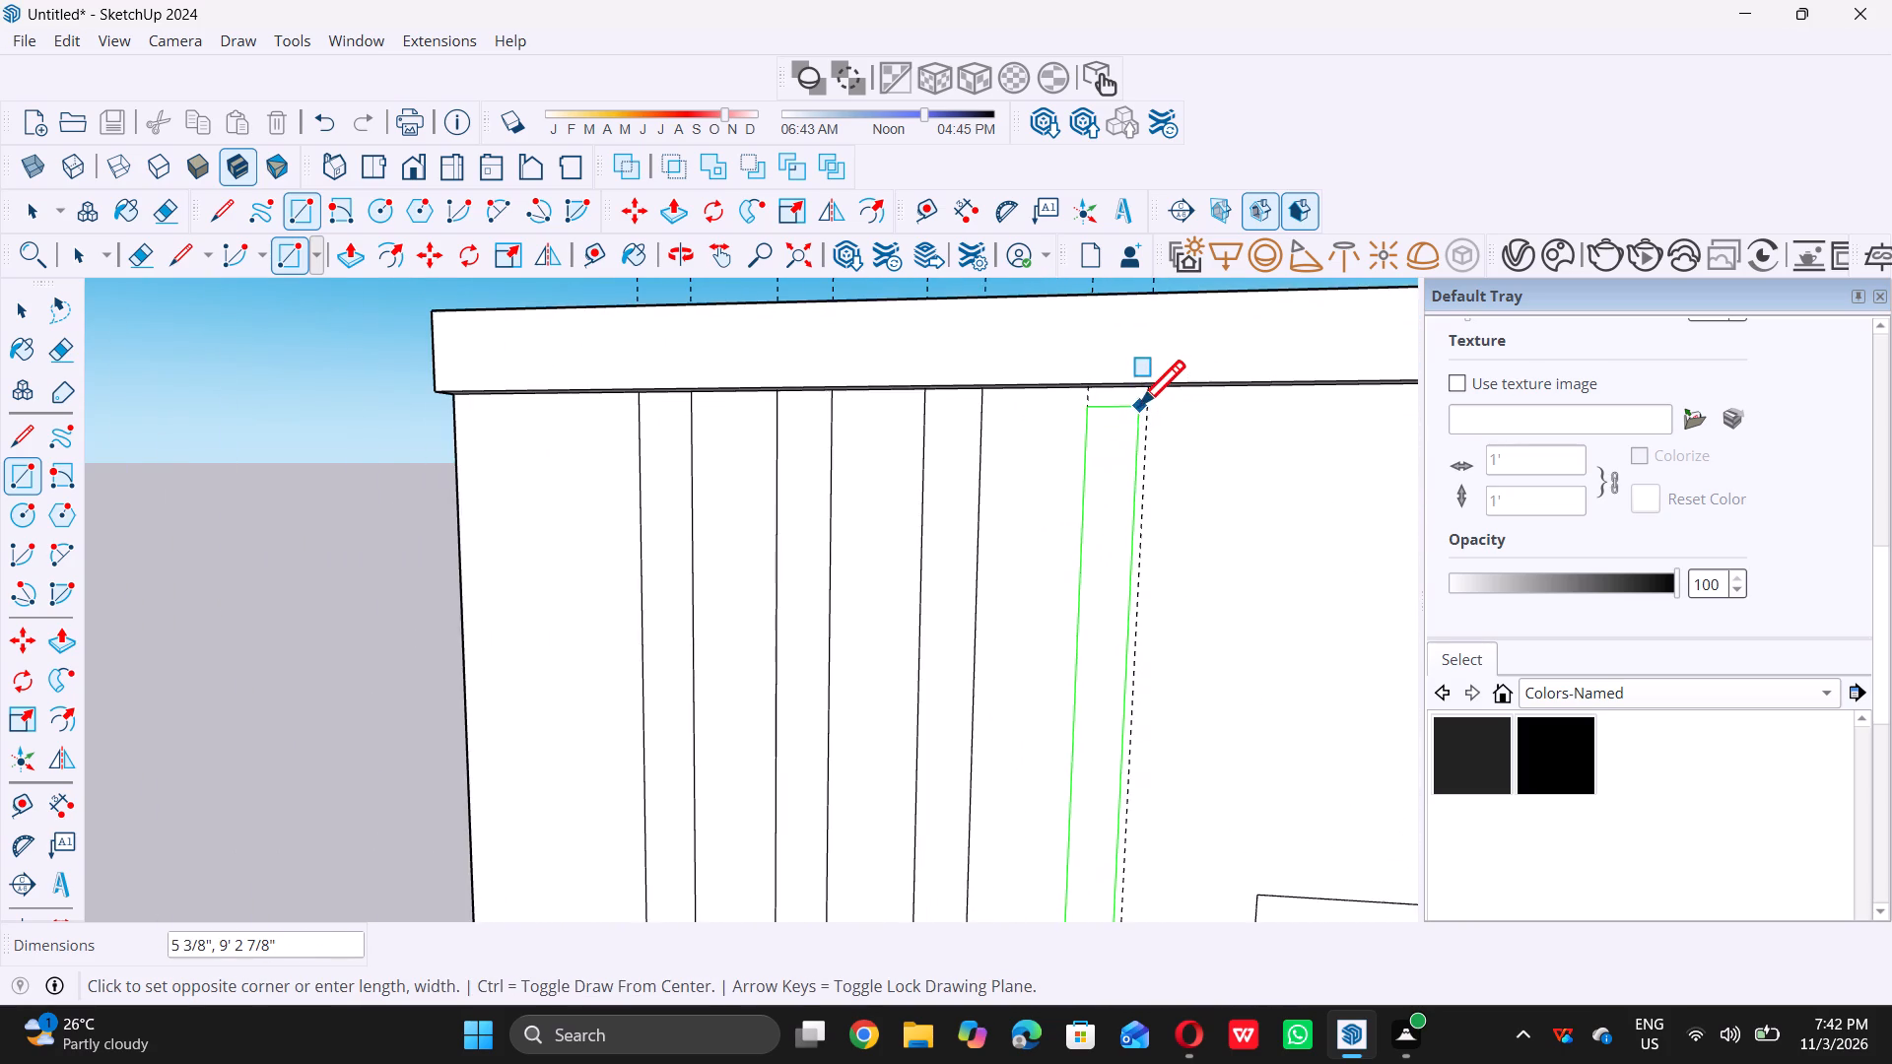
{"action": "scroll", "coordinate": [1139, 405], "scroll_direction": "up", "scroll_amount": 5}
{"action": "double_click", "coordinate": [1150, 381]}
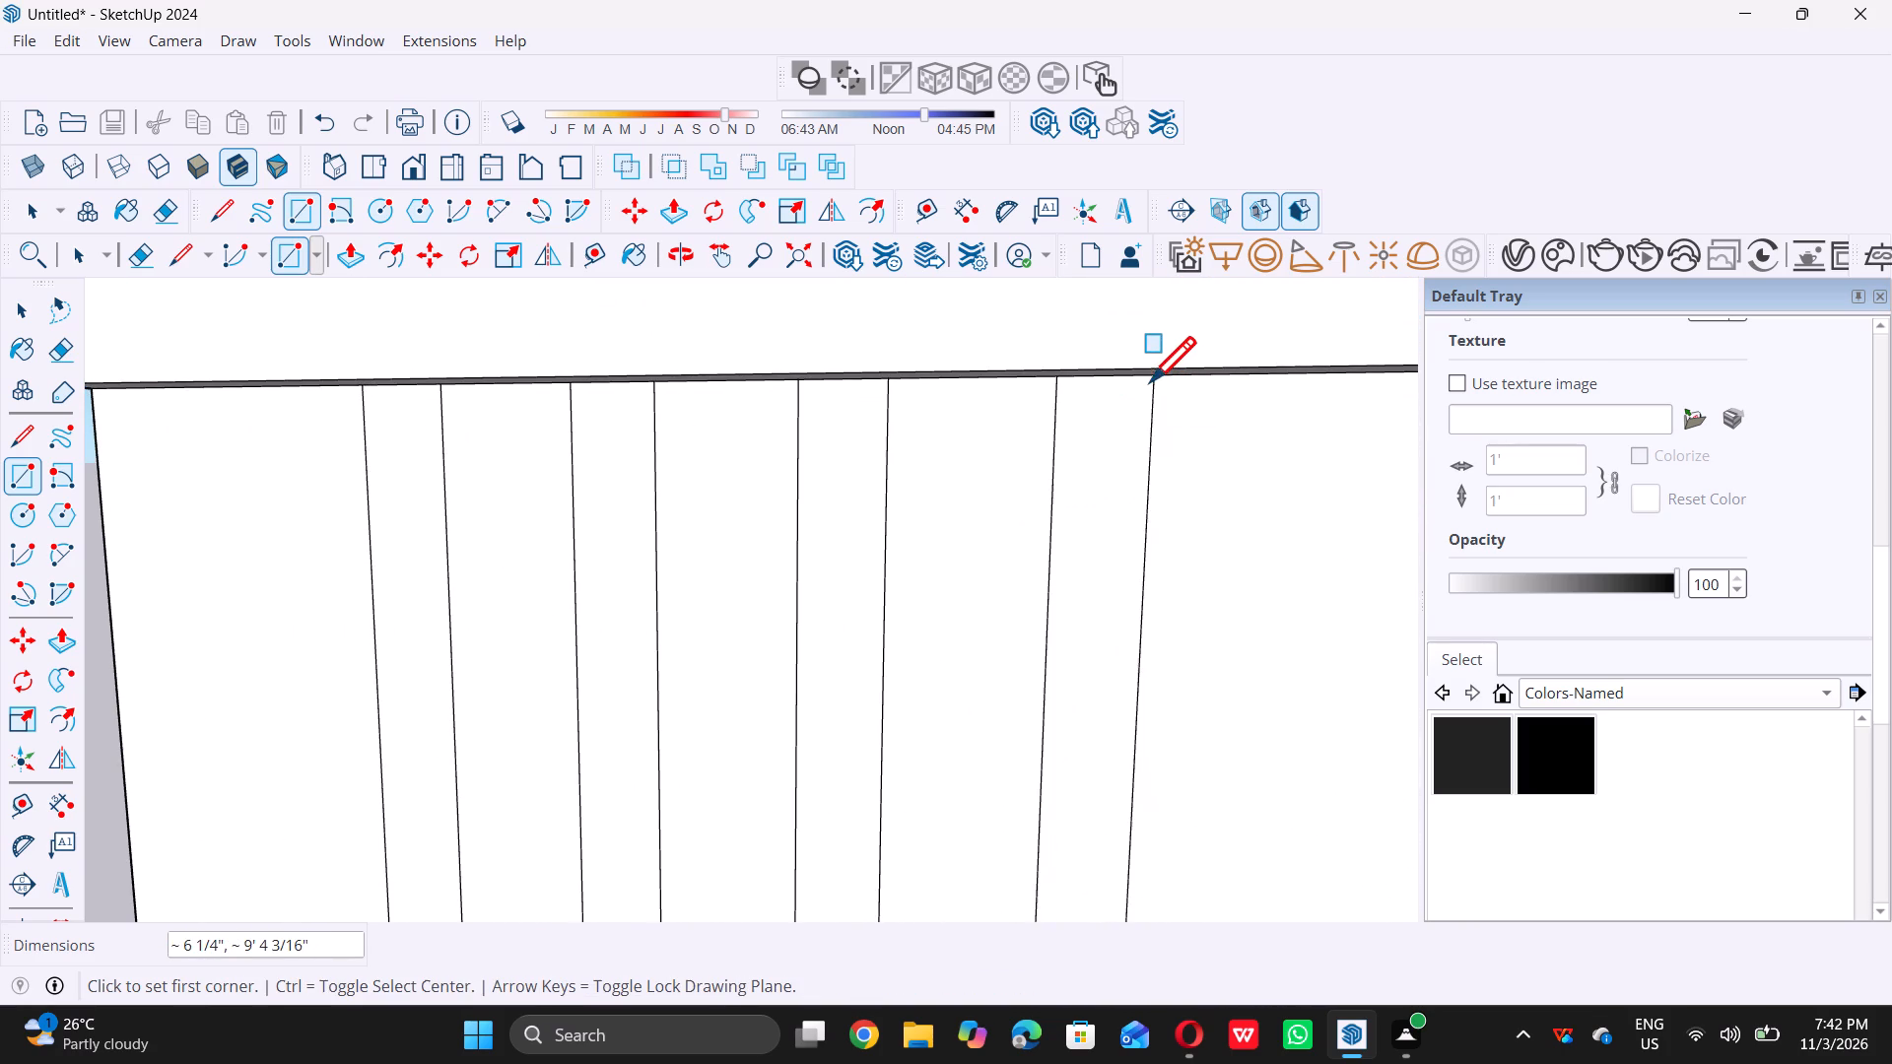
{"action": "scroll", "coordinate": [1141, 474], "scroll_direction": "down", "scroll_amount": 13}
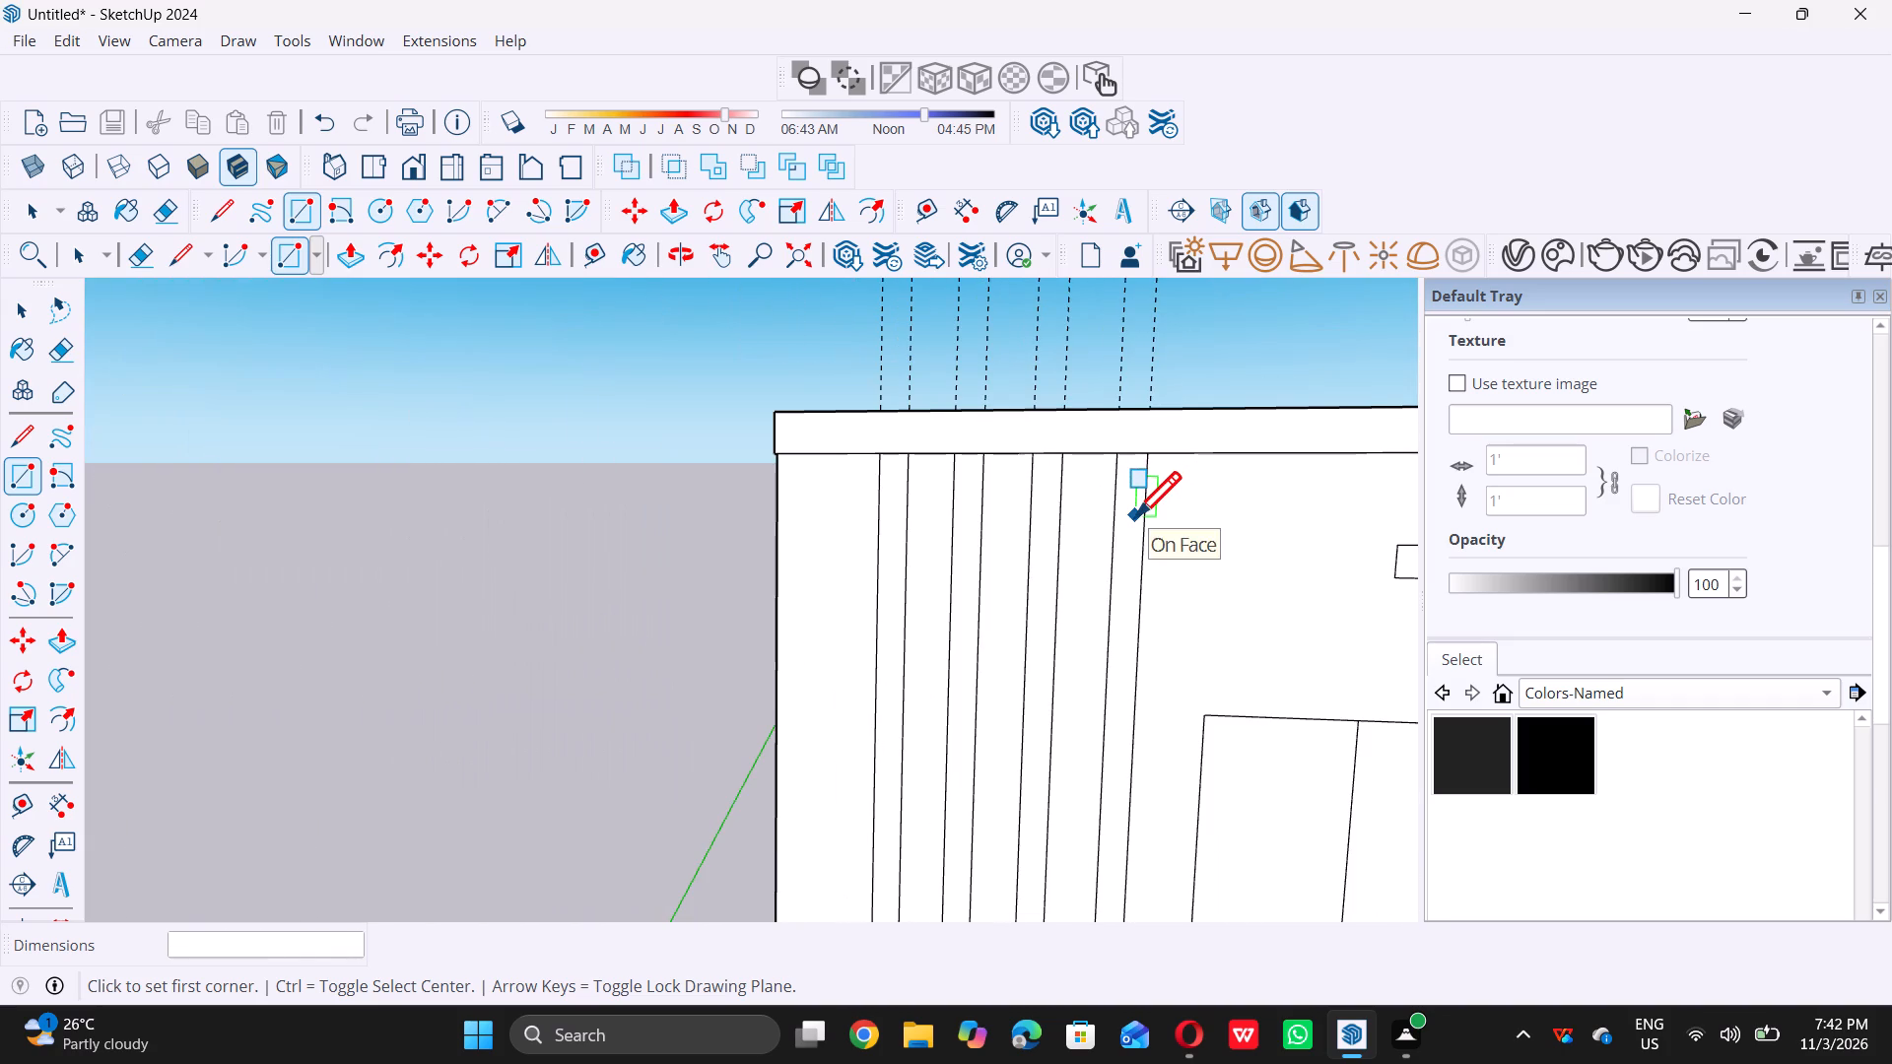
{"action": "key", "text": "space"}
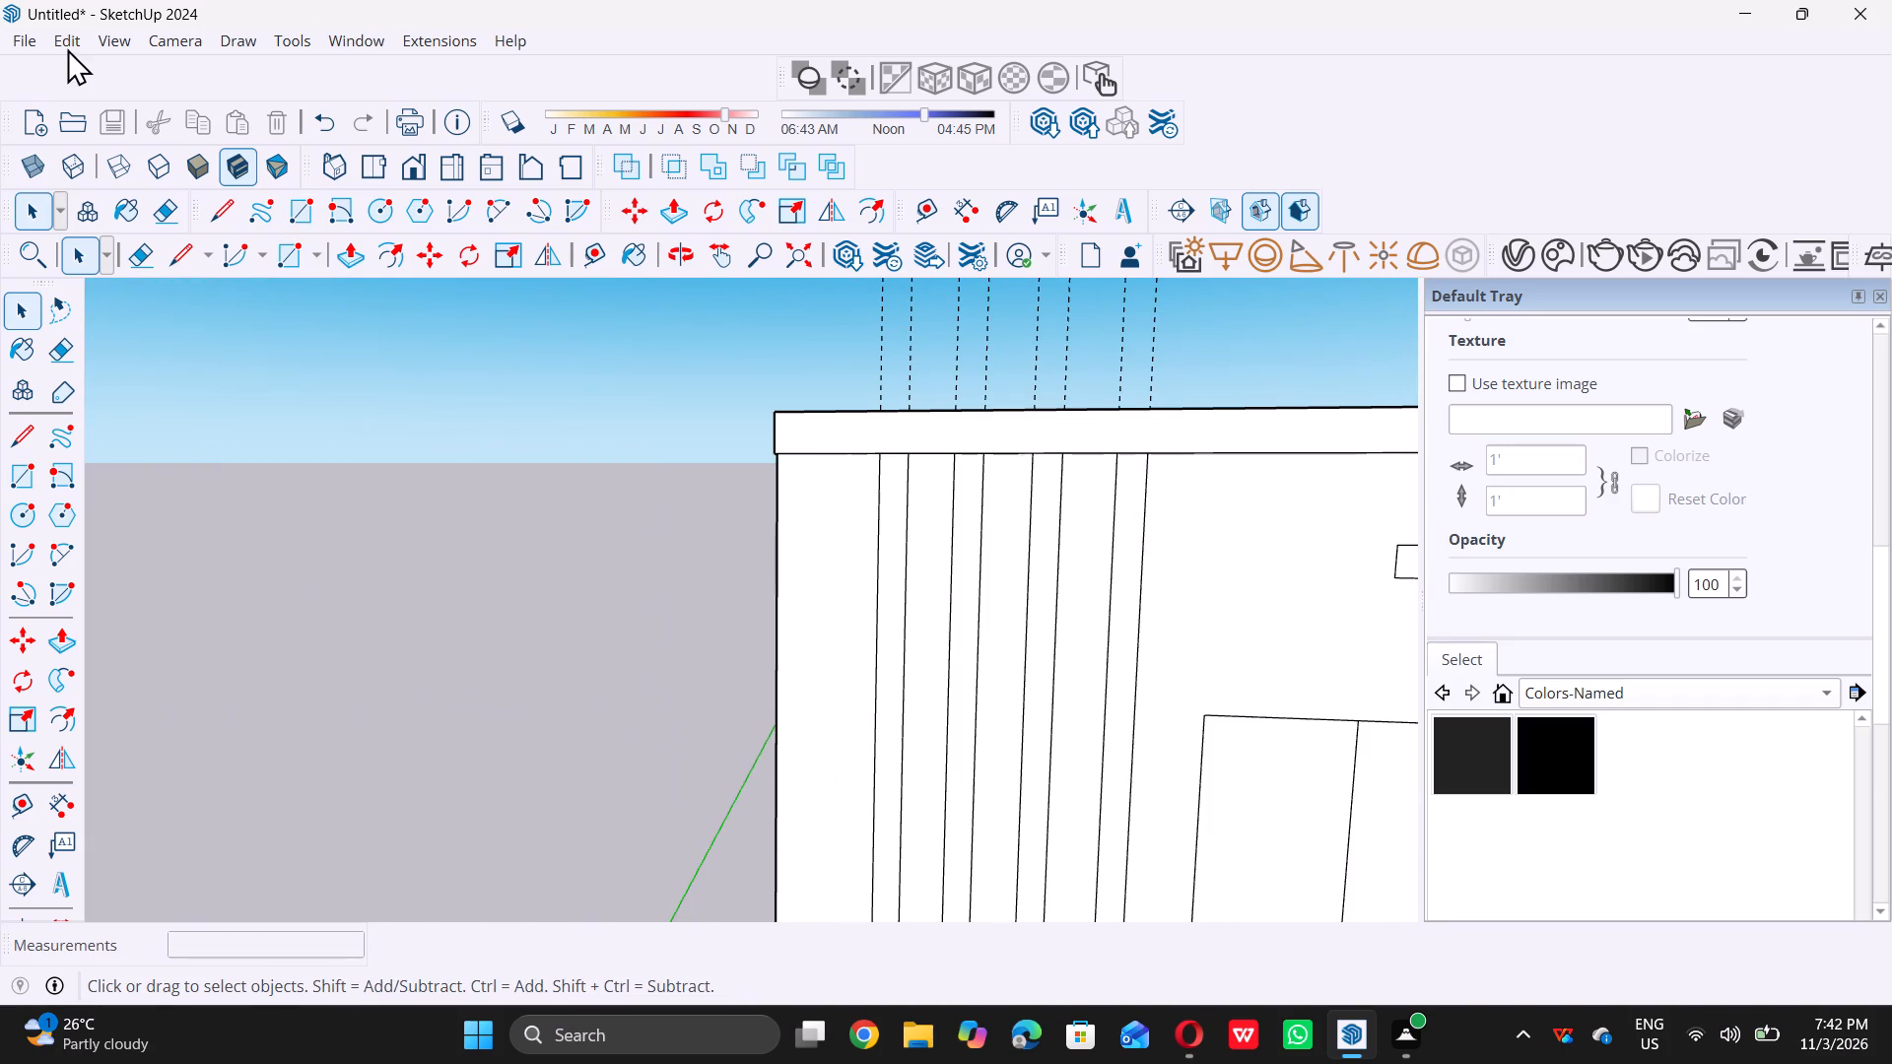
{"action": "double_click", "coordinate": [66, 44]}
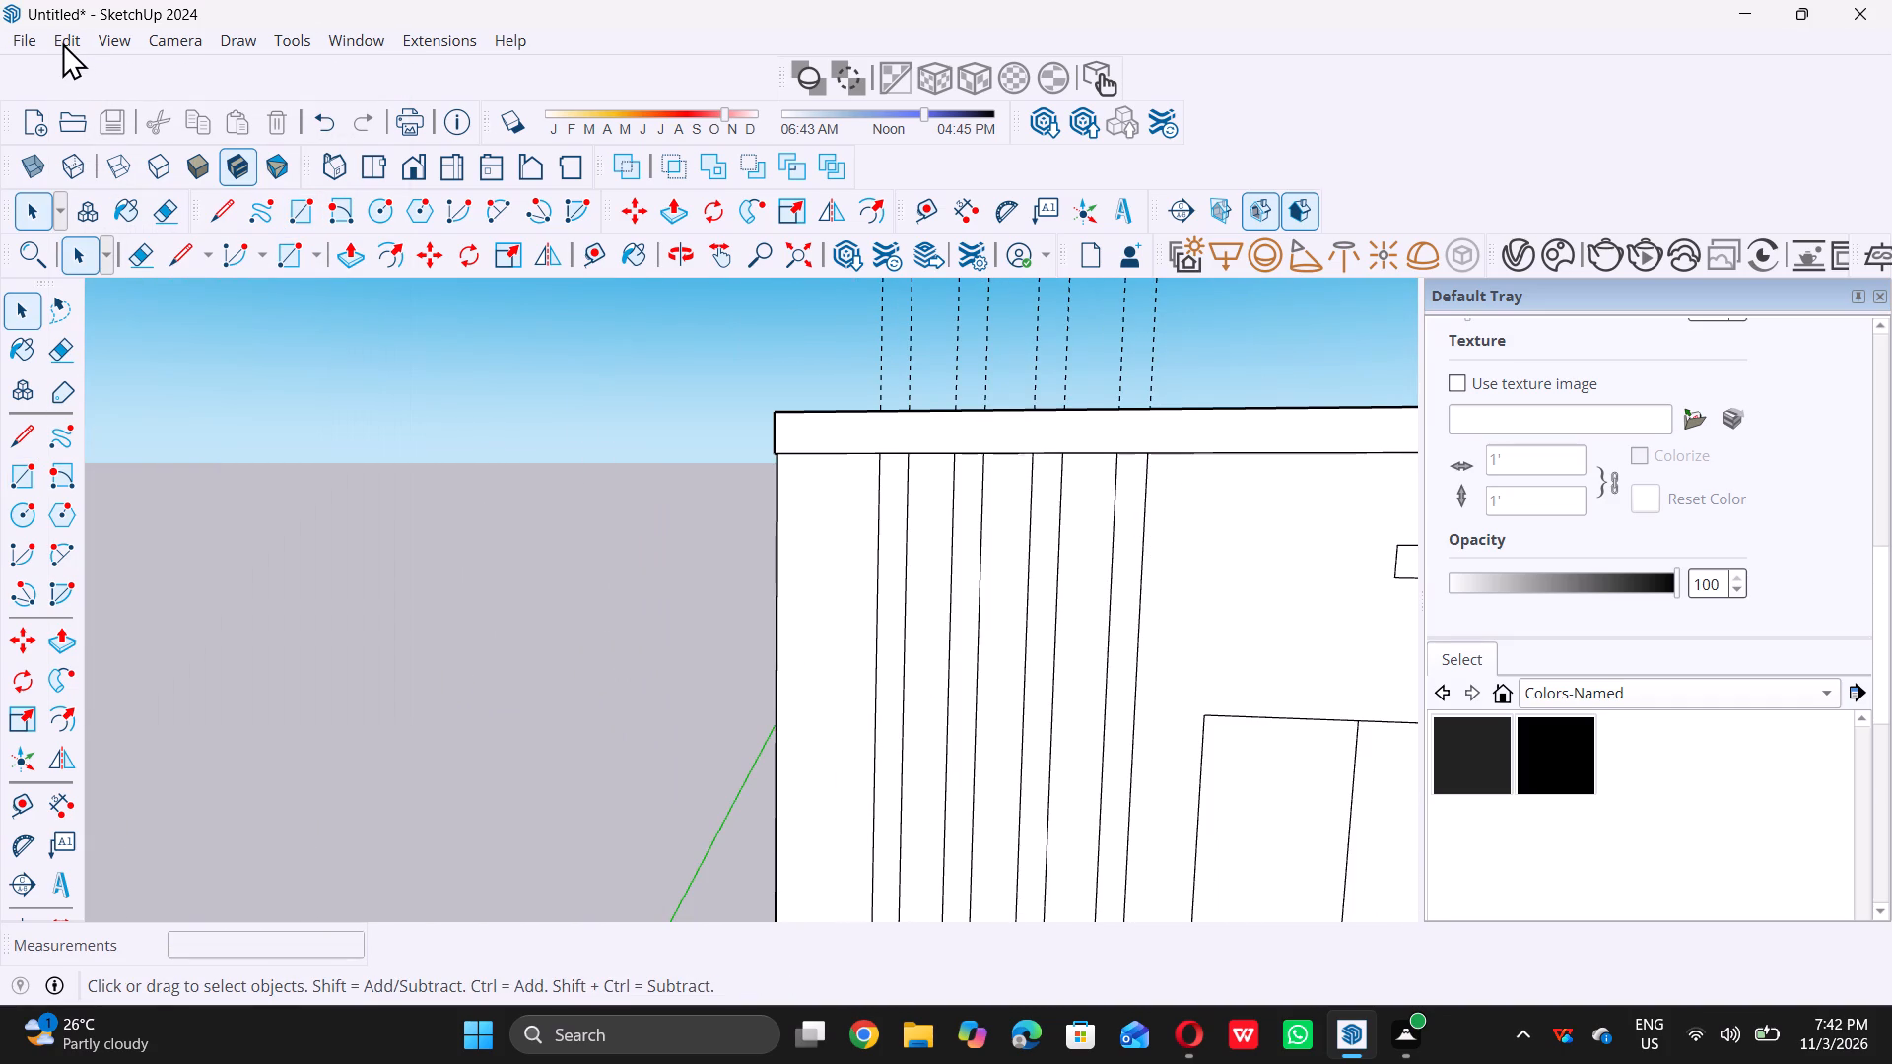
Delete all the construction guides from the model.
{"action": "left_click", "coordinate": [62, 42]}
{"action": "left_click", "coordinate": [144, 292]}
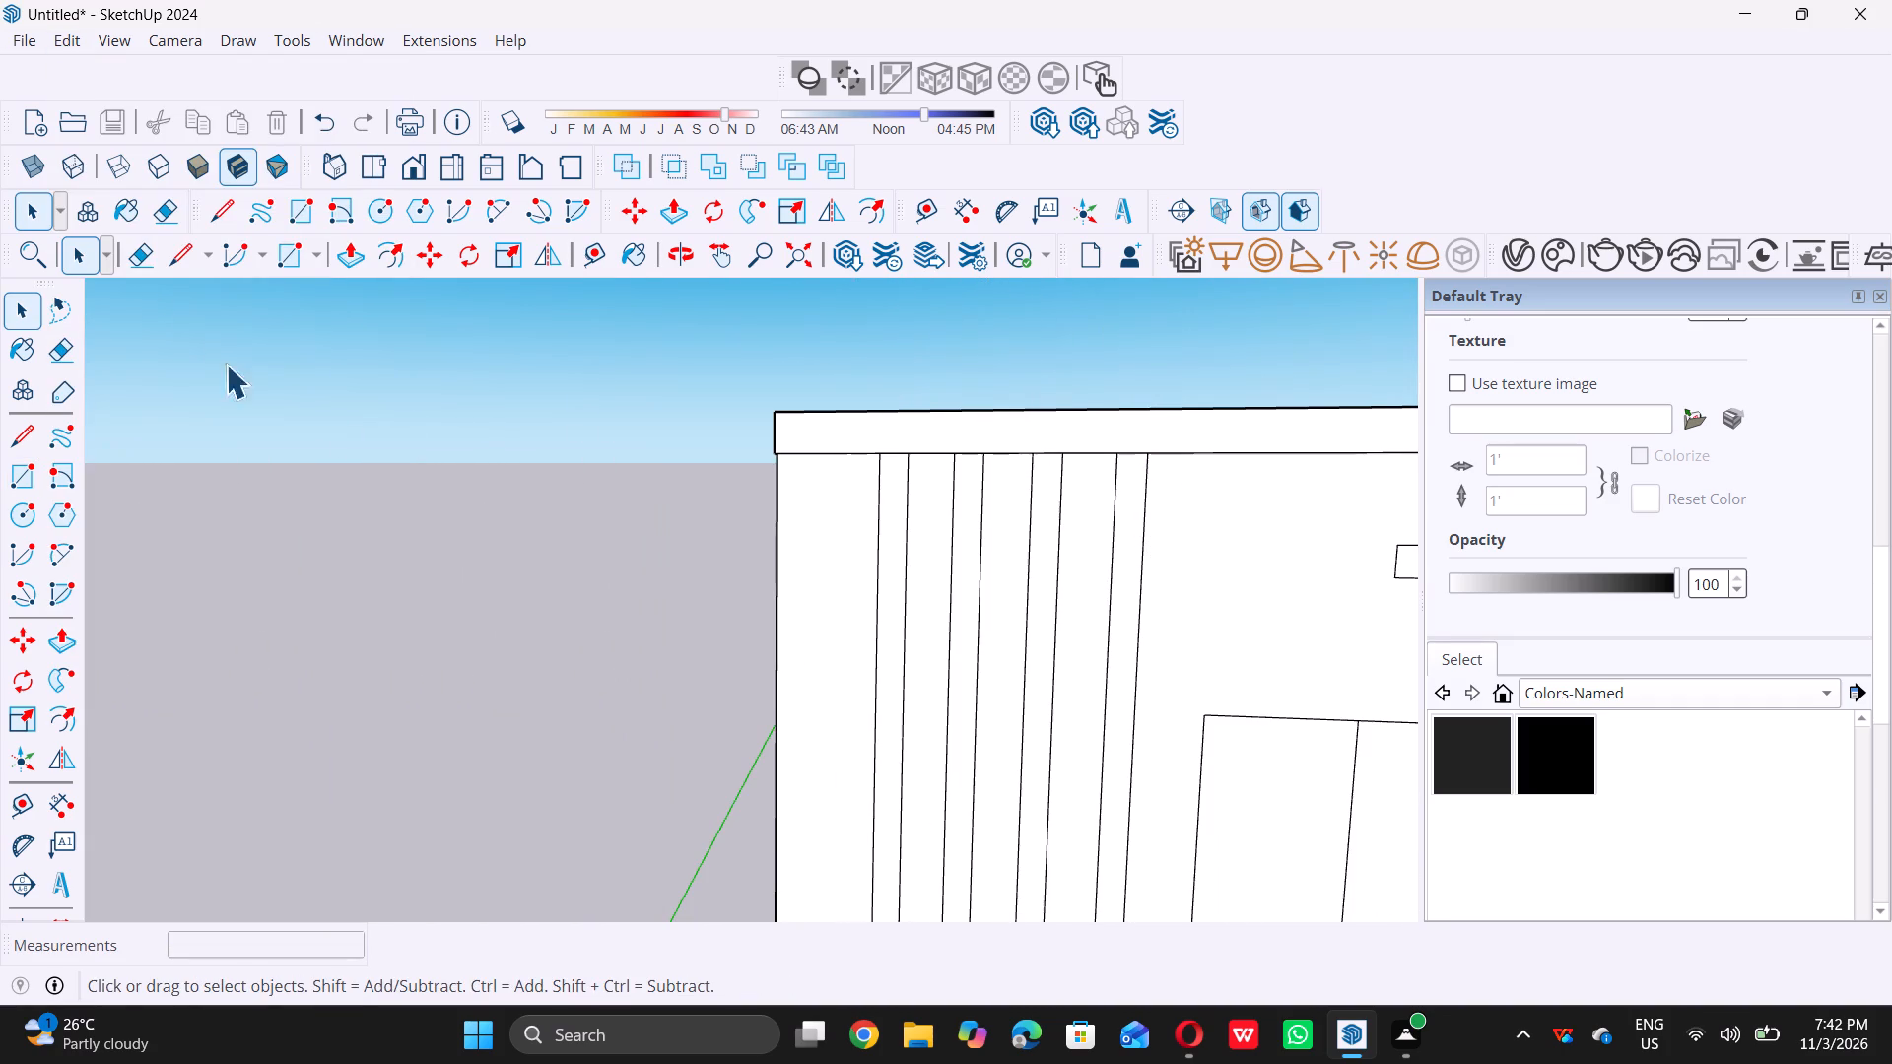
Examine the upper facade's strips, framed rectangle and tall rectangles from several angles and distances.
{"action": "scroll", "coordinate": [740, 532], "scroll_direction": "down", "scroll_amount": 10}
{"action": "scroll", "coordinate": [934, 439], "scroll_direction": "down", "scroll_amount": 4}
{"action": "middle_click_drag", "start_coordinate": [929, 654], "coordinate": [870, 694]}
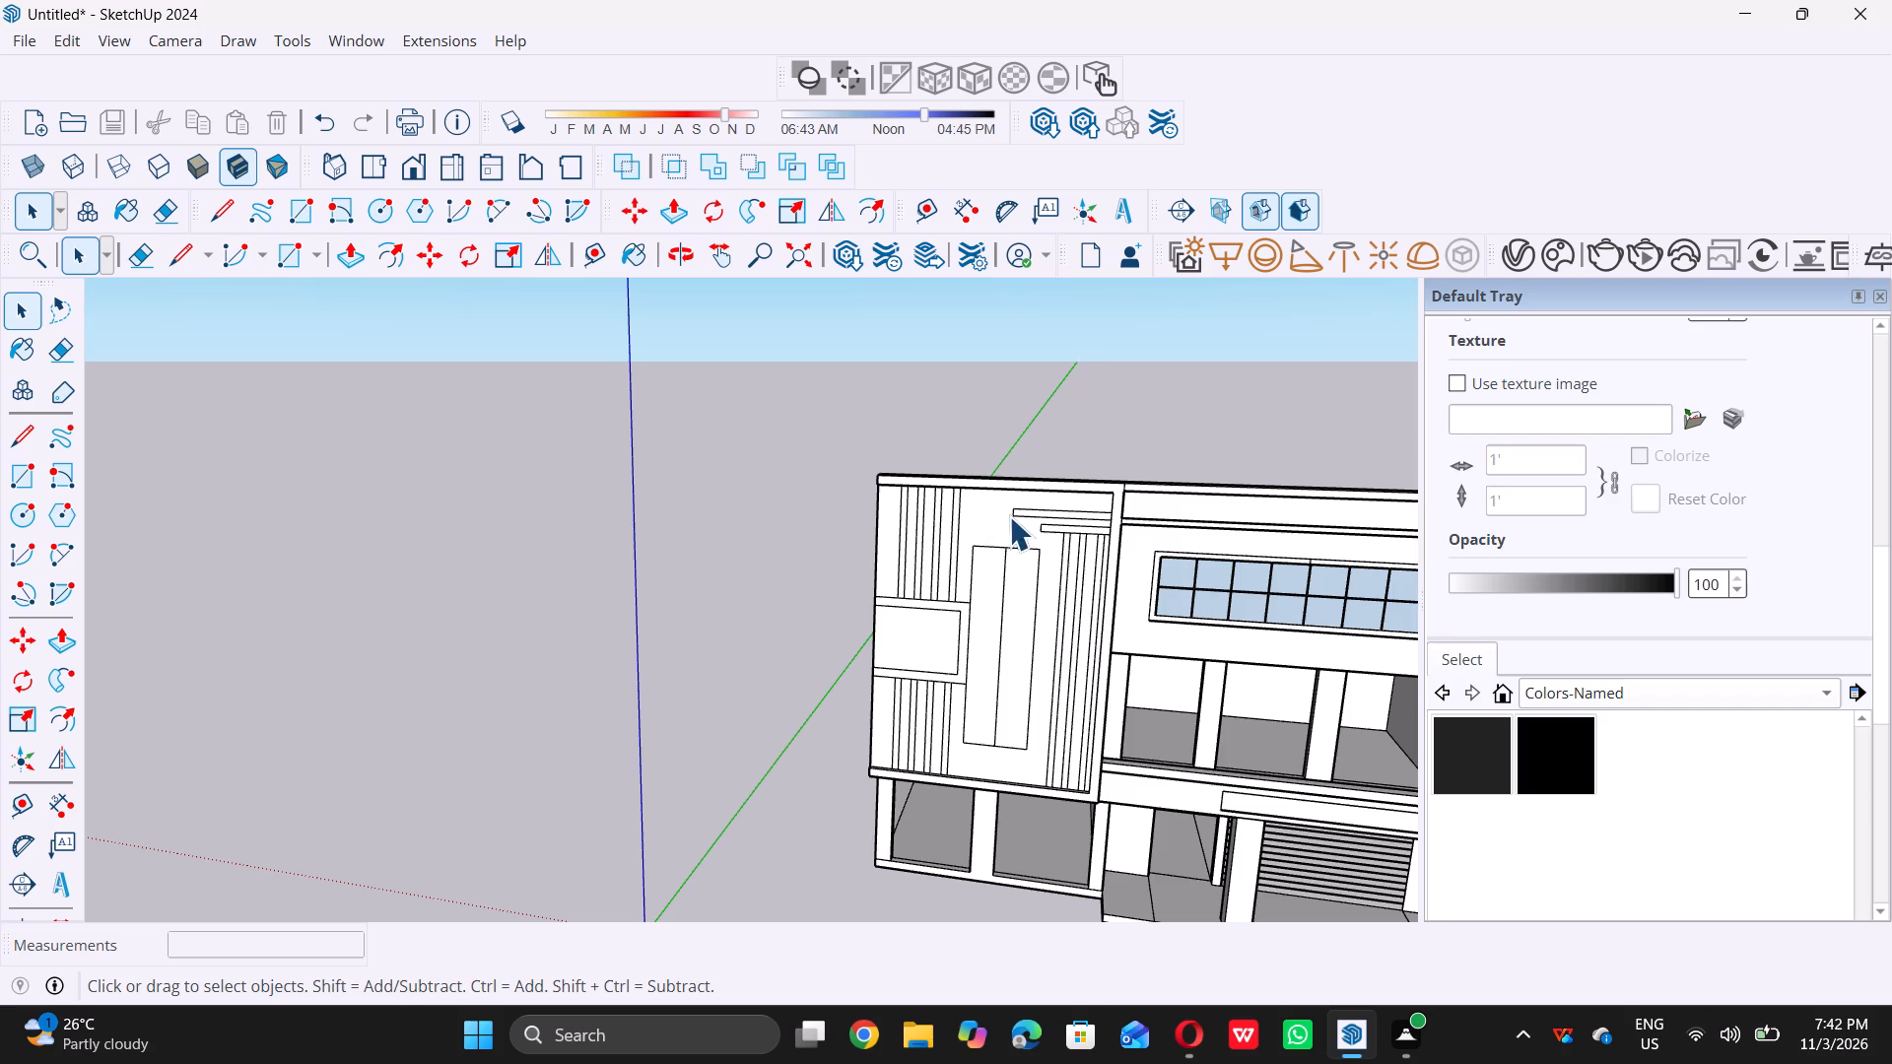
{"action": "middle_click_drag", "start_coordinate": [1005, 548], "coordinate": [950, 575]}
{"action": "scroll", "coordinate": [1113, 532], "scroll_direction": "up", "scroll_amount": 6}
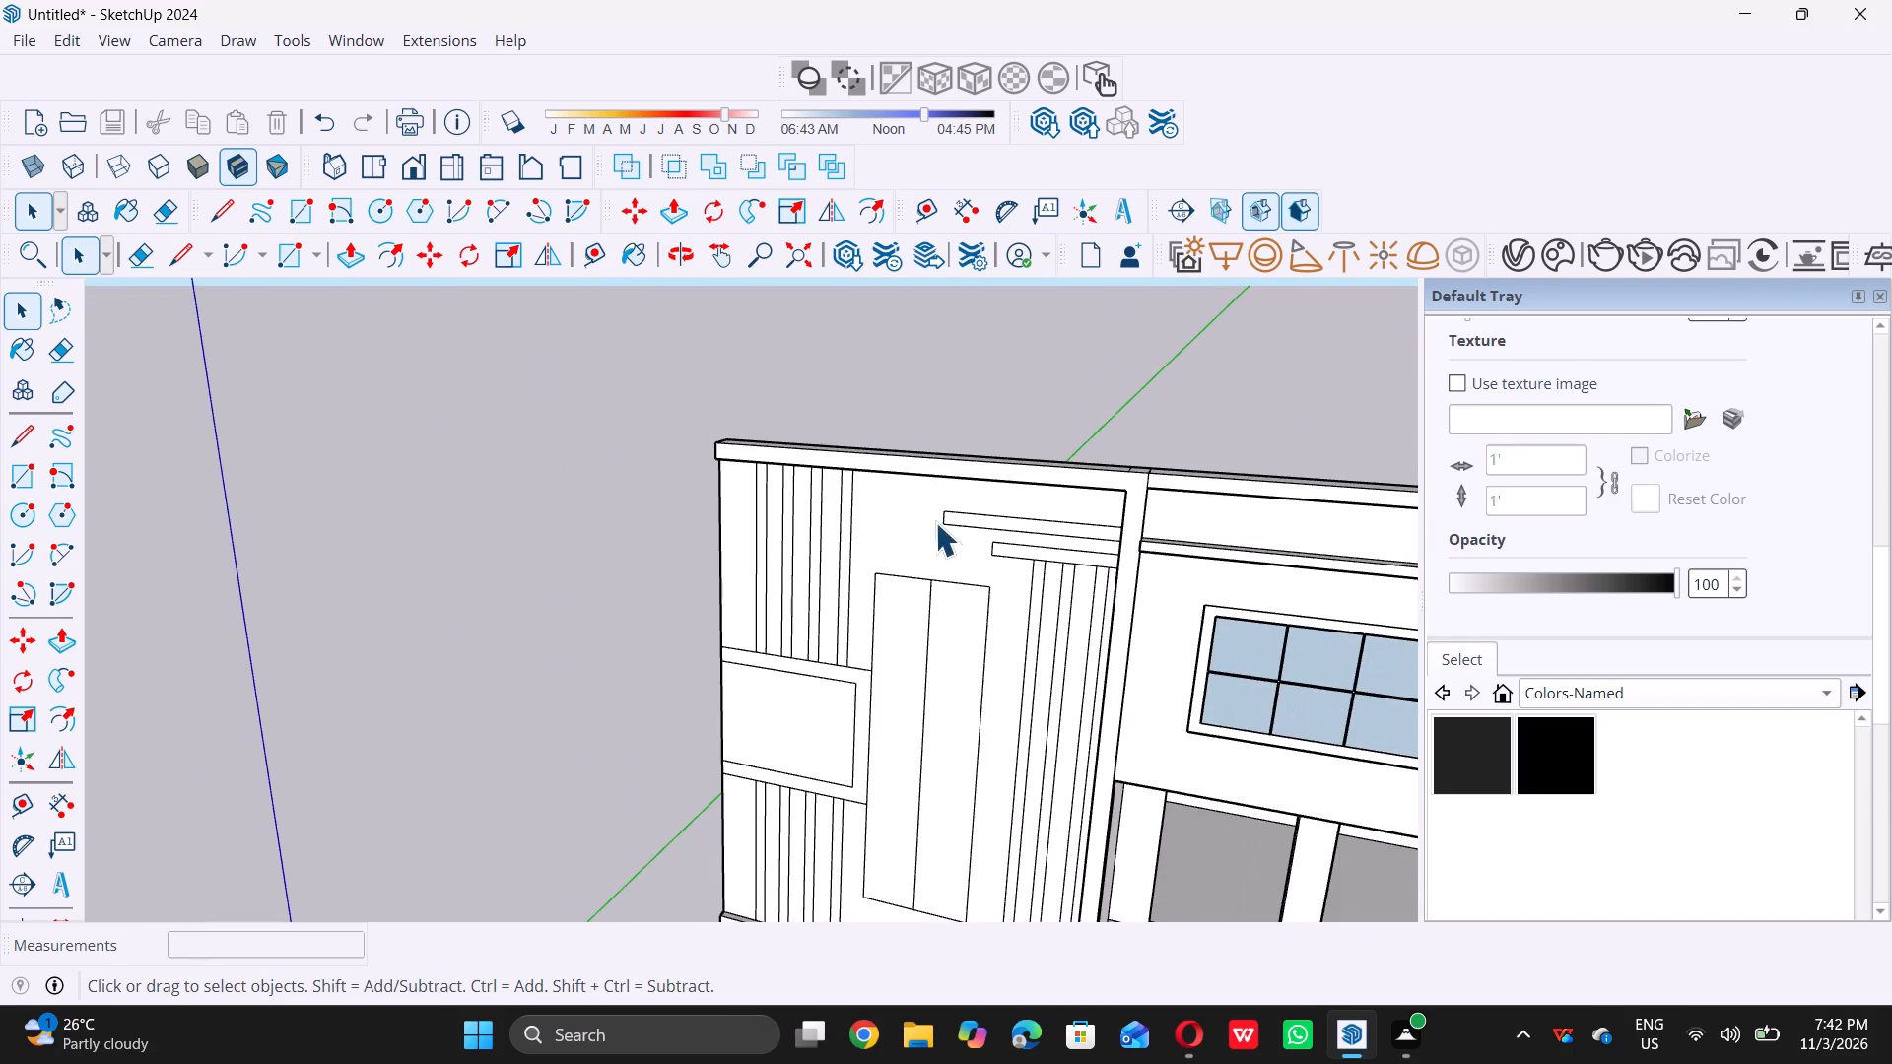
{"action": "scroll", "coordinate": [912, 472], "scroll_direction": "down", "scroll_amount": 5}
{"action": "middle_click_drag", "start_coordinate": [899, 484], "coordinate": [844, 532]}
{"action": "scroll", "coordinate": [848, 526], "scroll_direction": "down", "scroll_amount": 1}
{"action": "middle_click", "coordinate": [844, 532]}
{"action": "scroll", "coordinate": [844, 541], "scroll_direction": "up", "scroll_amount": 7}
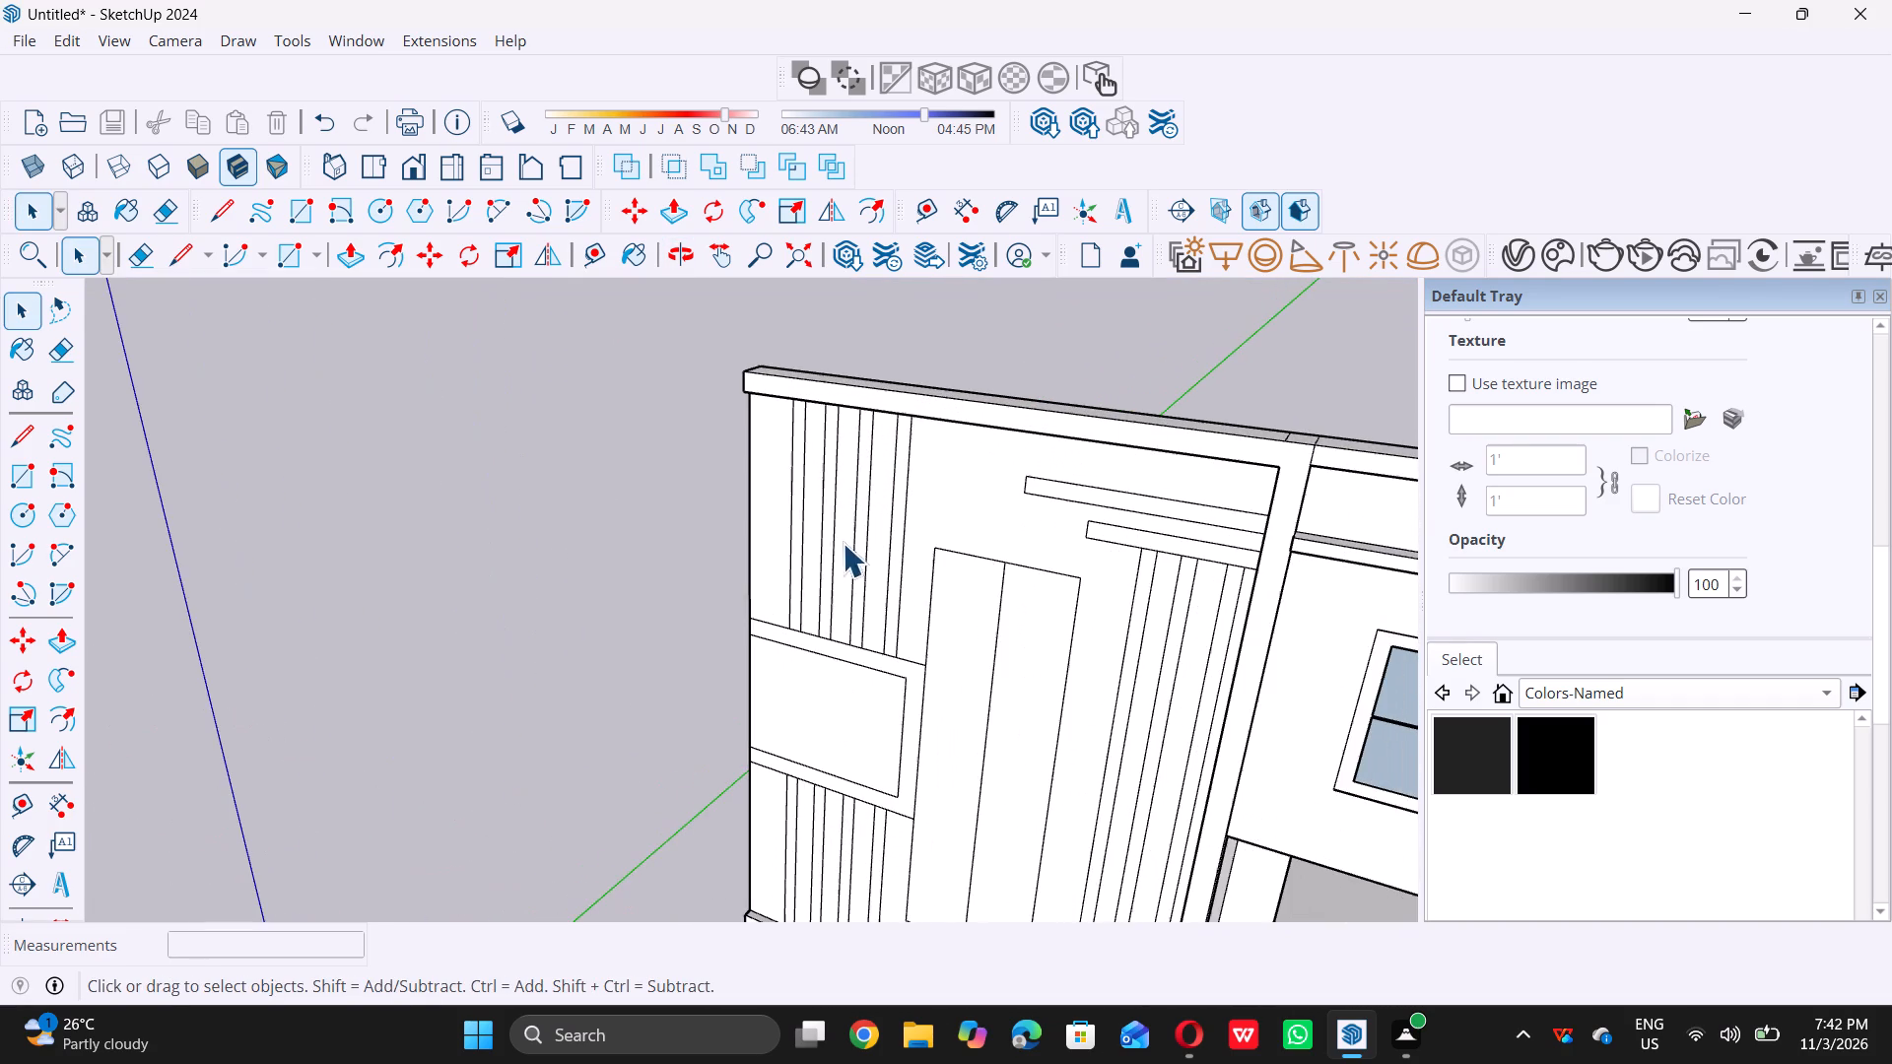
{"action": "scroll", "coordinate": [899, 406], "scroll_direction": "up", "scroll_amount": 5}
{"action": "scroll", "coordinate": [841, 473], "scroll_direction": "down", "scroll_amount": 12}
{"action": "middle_click_drag", "start_coordinate": [823, 566], "coordinate": [794, 575]}
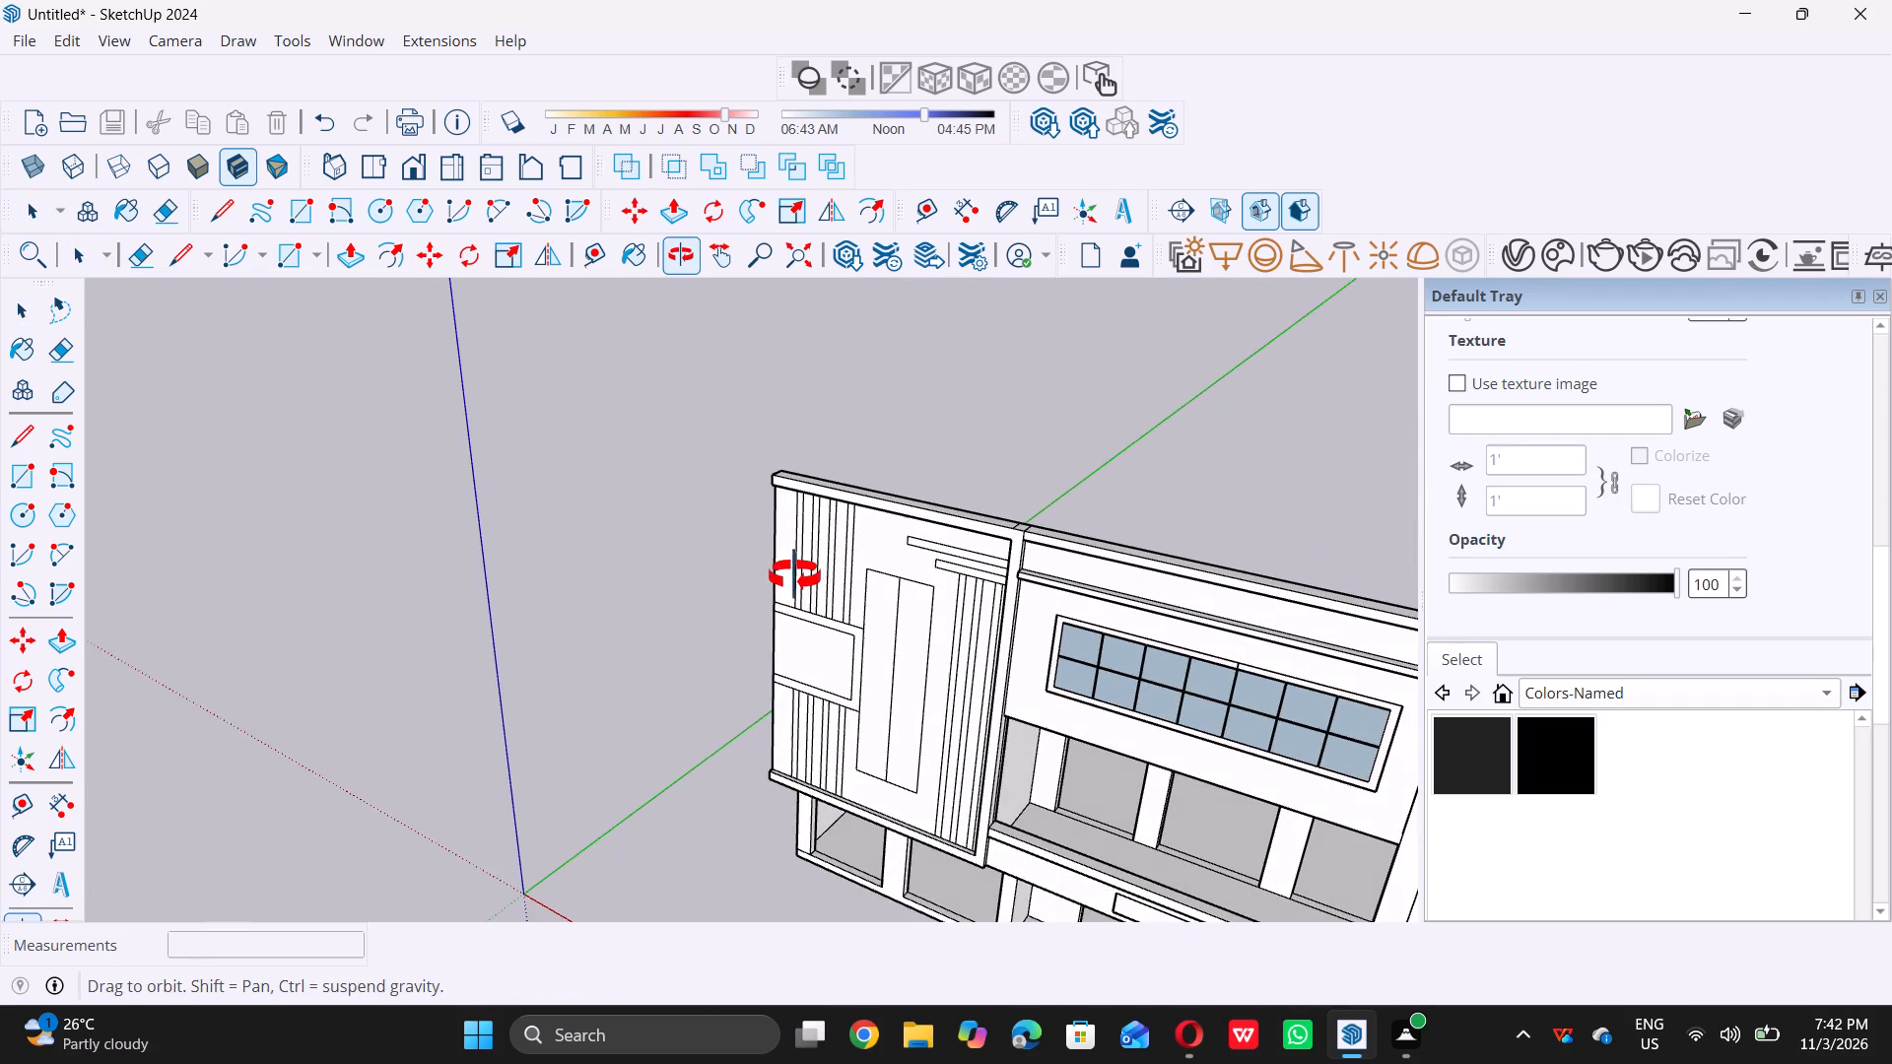
{"action": "middle_click_drag", "start_coordinate": [794, 575], "coordinate": [794, 577]}
{"action": "scroll", "coordinate": [801, 501], "scroll_direction": "up", "scroll_amount": 6}
{"action": "middle_click_drag", "start_coordinate": [809, 499], "coordinate": [855, 453]}
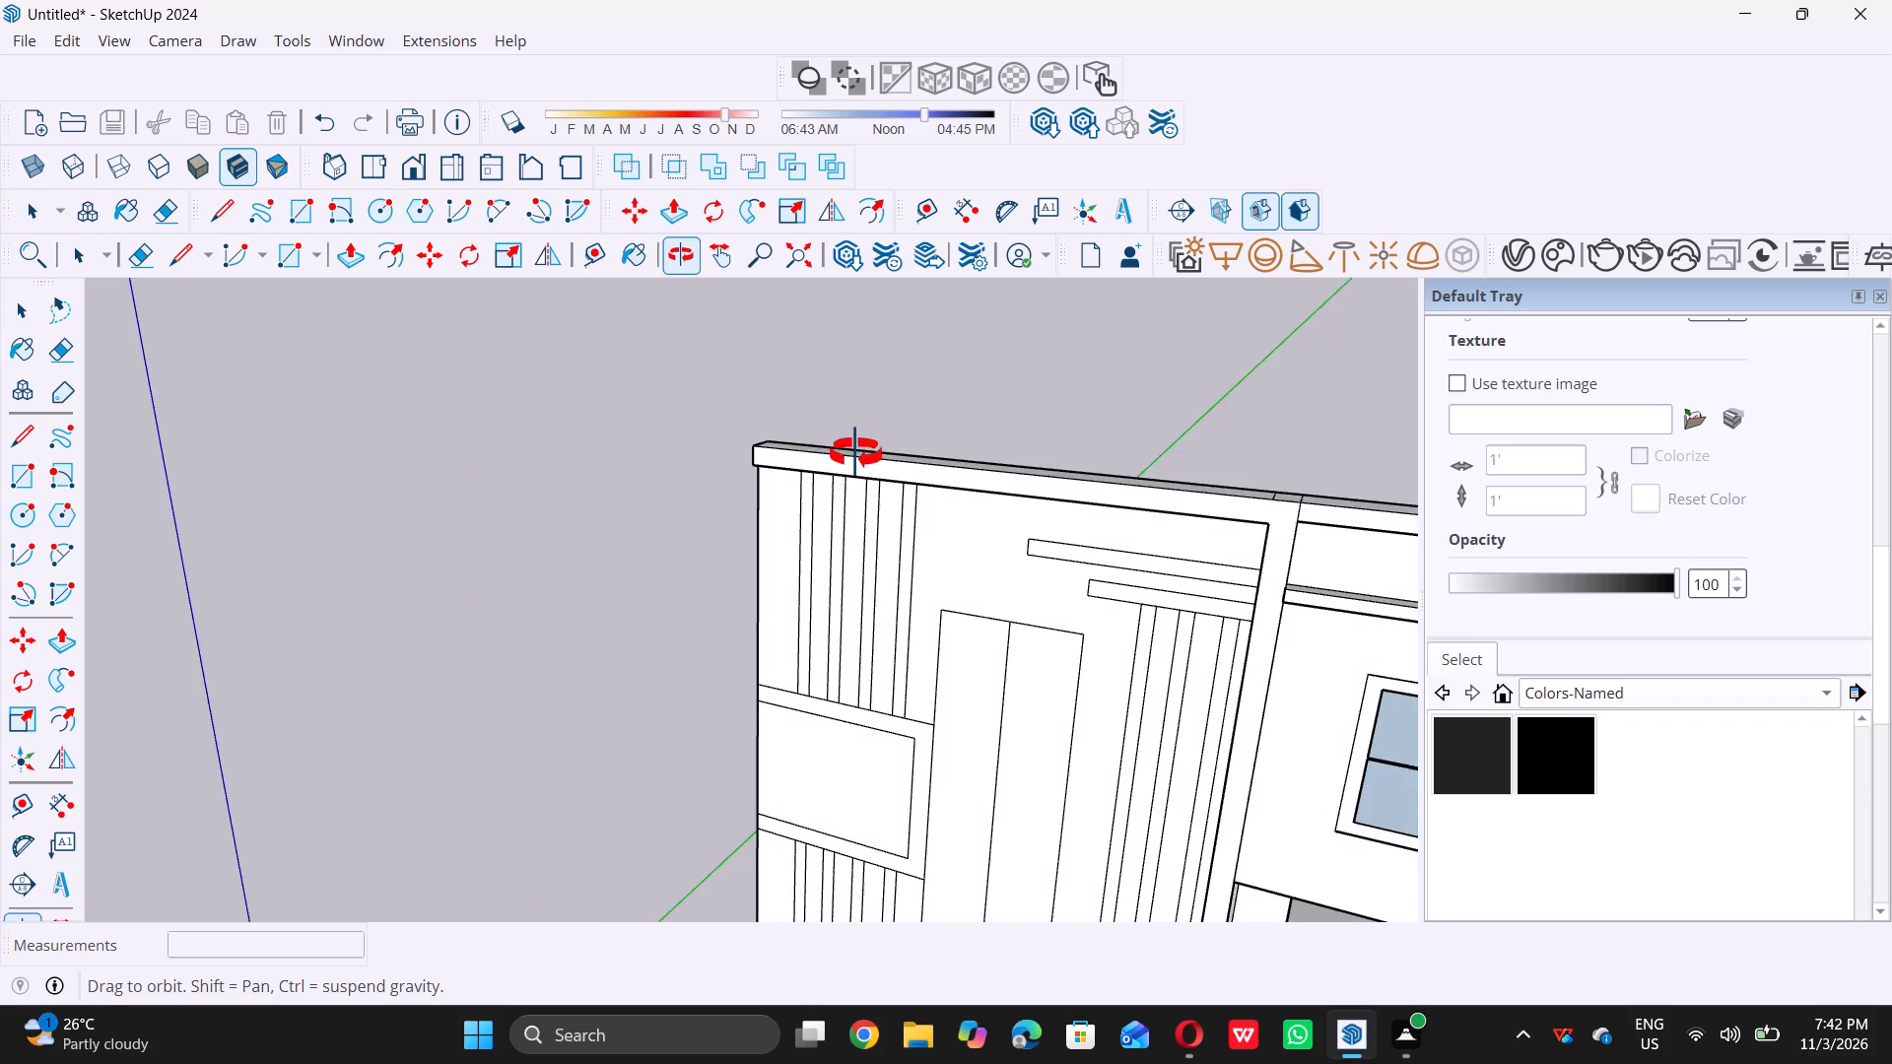
{"action": "middle_click_drag", "start_coordinate": [855, 453], "coordinate": [857, 449]}
{"action": "middle_click_drag", "start_coordinate": [859, 447], "coordinate": [866, 434]}
{"action": "middle_click_drag", "start_coordinate": [791, 499], "coordinate": [958, 441]}
{"action": "scroll", "coordinate": [819, 482], "scroll_direction": "up", "scroll_amount": 6}
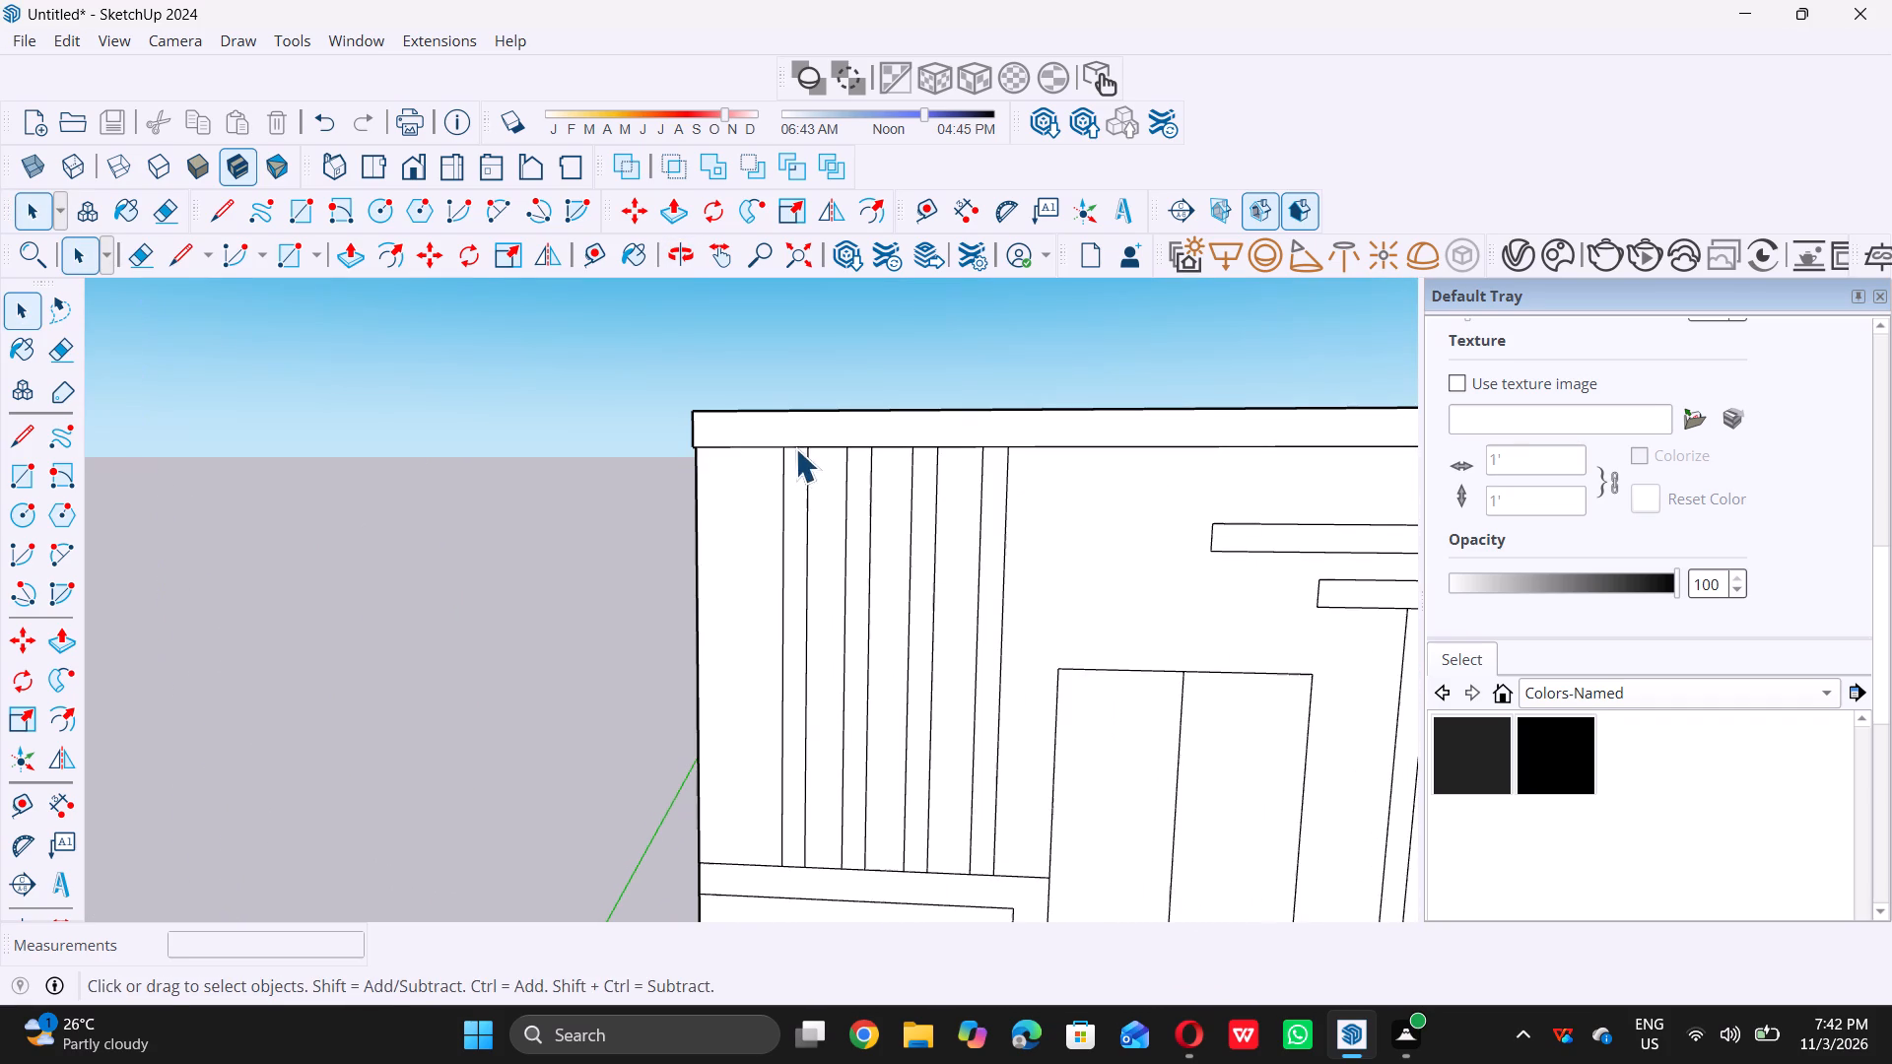
{"action": "scroll", "coordinate": [803, 426], "scroll_direction": "up", "scroll_amount": 1}
{"action": "middle_click_drag", "start_coordinate": [803, 426], "coordinate": [945, 385]}
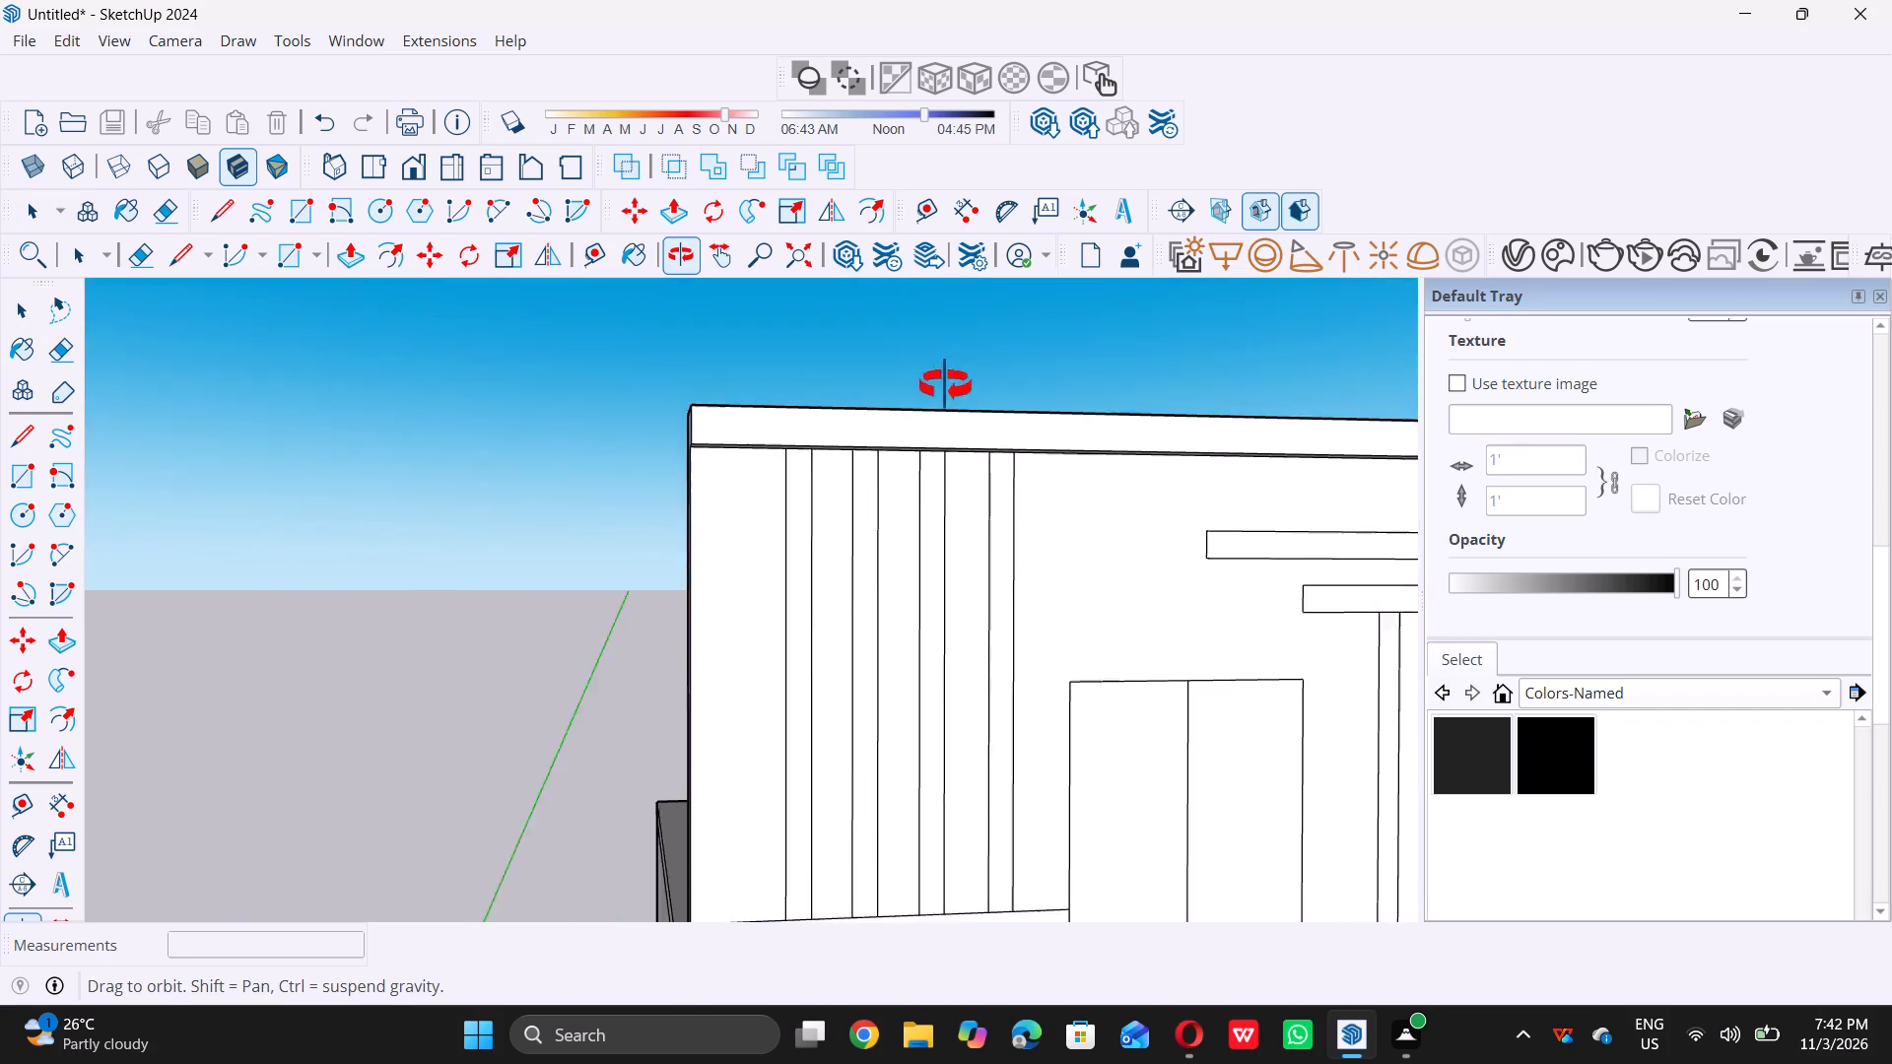
{"action": "middle_click_drag", "start_coordinate": [945, 385], "coordinate": [1090, 407]}
{"action": "middle_click", "coordinate": [1090, 407]}
{"action": "middle_click_drag", "start_coordinate": [1091, 407], "coordinate": [751, 479]}
{"action": "middle_click", "coordinate": [751, 479]}
{"action": "scroll", "coordinate": [757, 460], "scroll_direction": "down", "scroll_amount": 1}
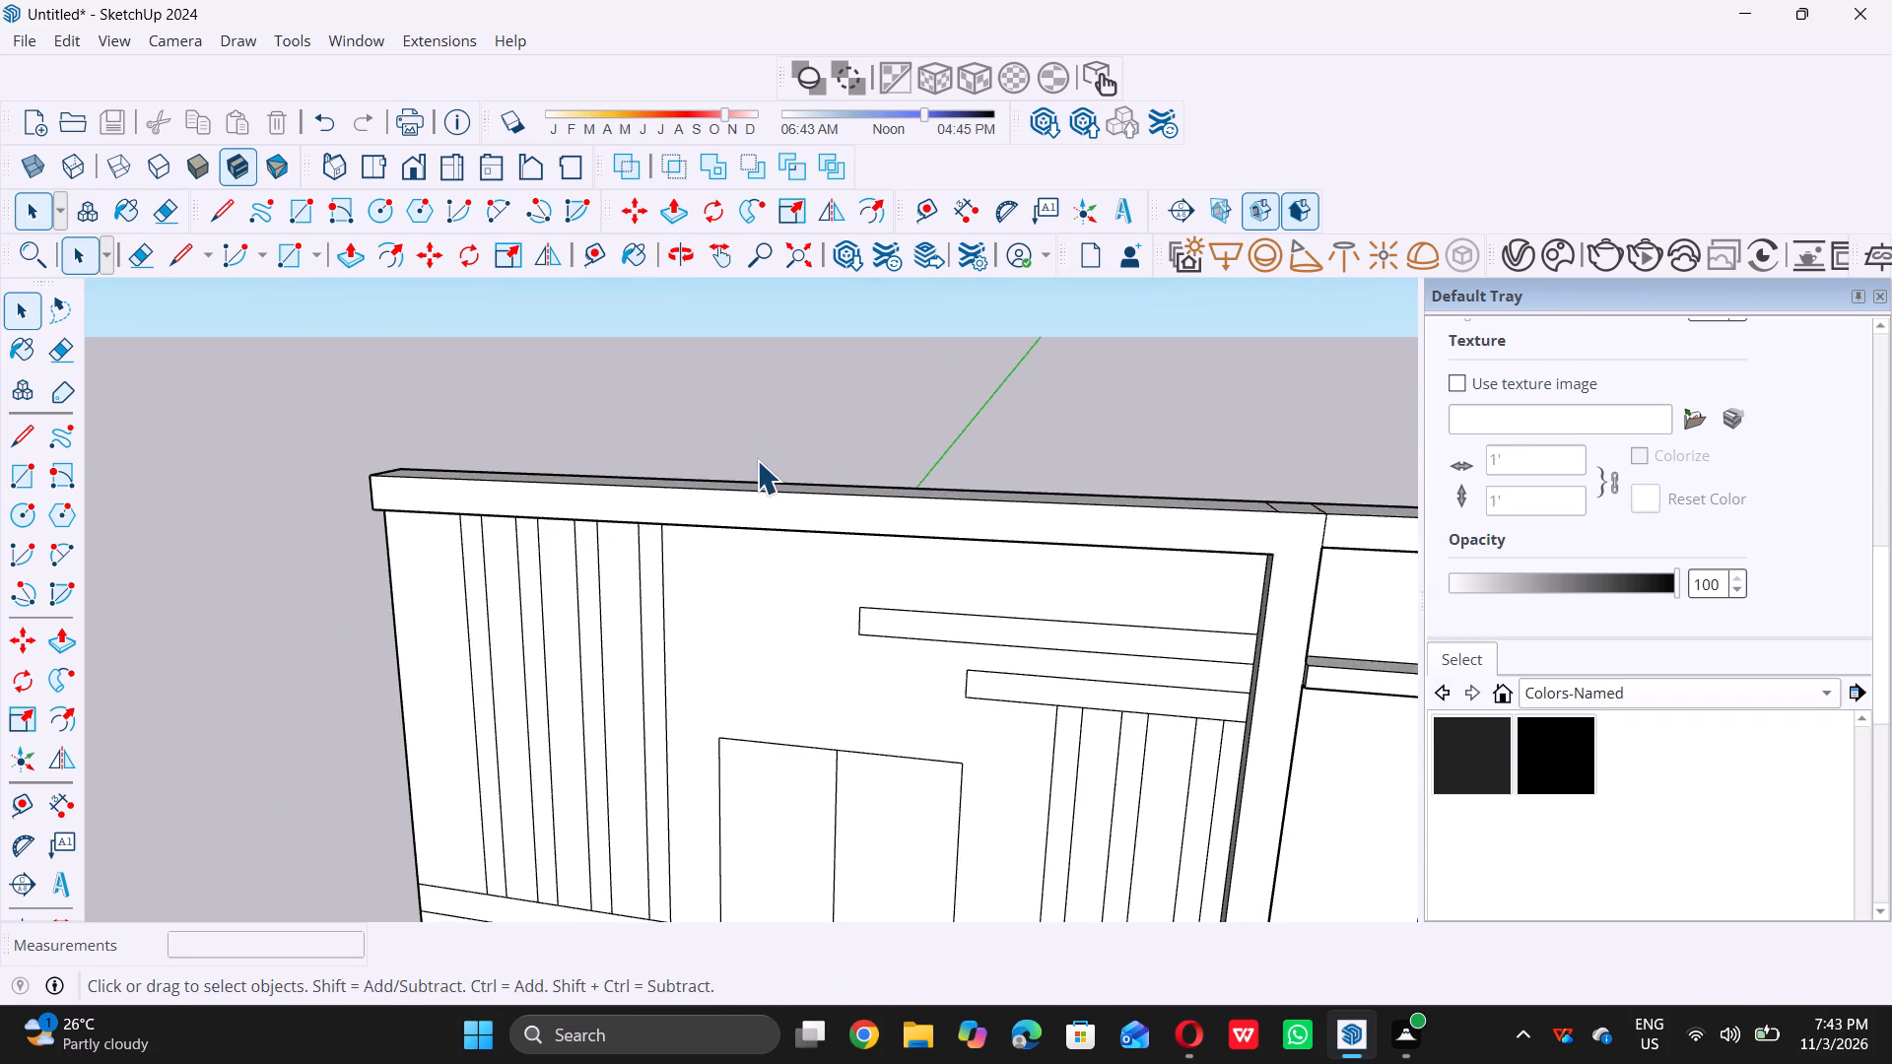
{"action": "scroll", "coordinate": [757, 460], "scroll_direction": "down", "scroll_amount": 12}
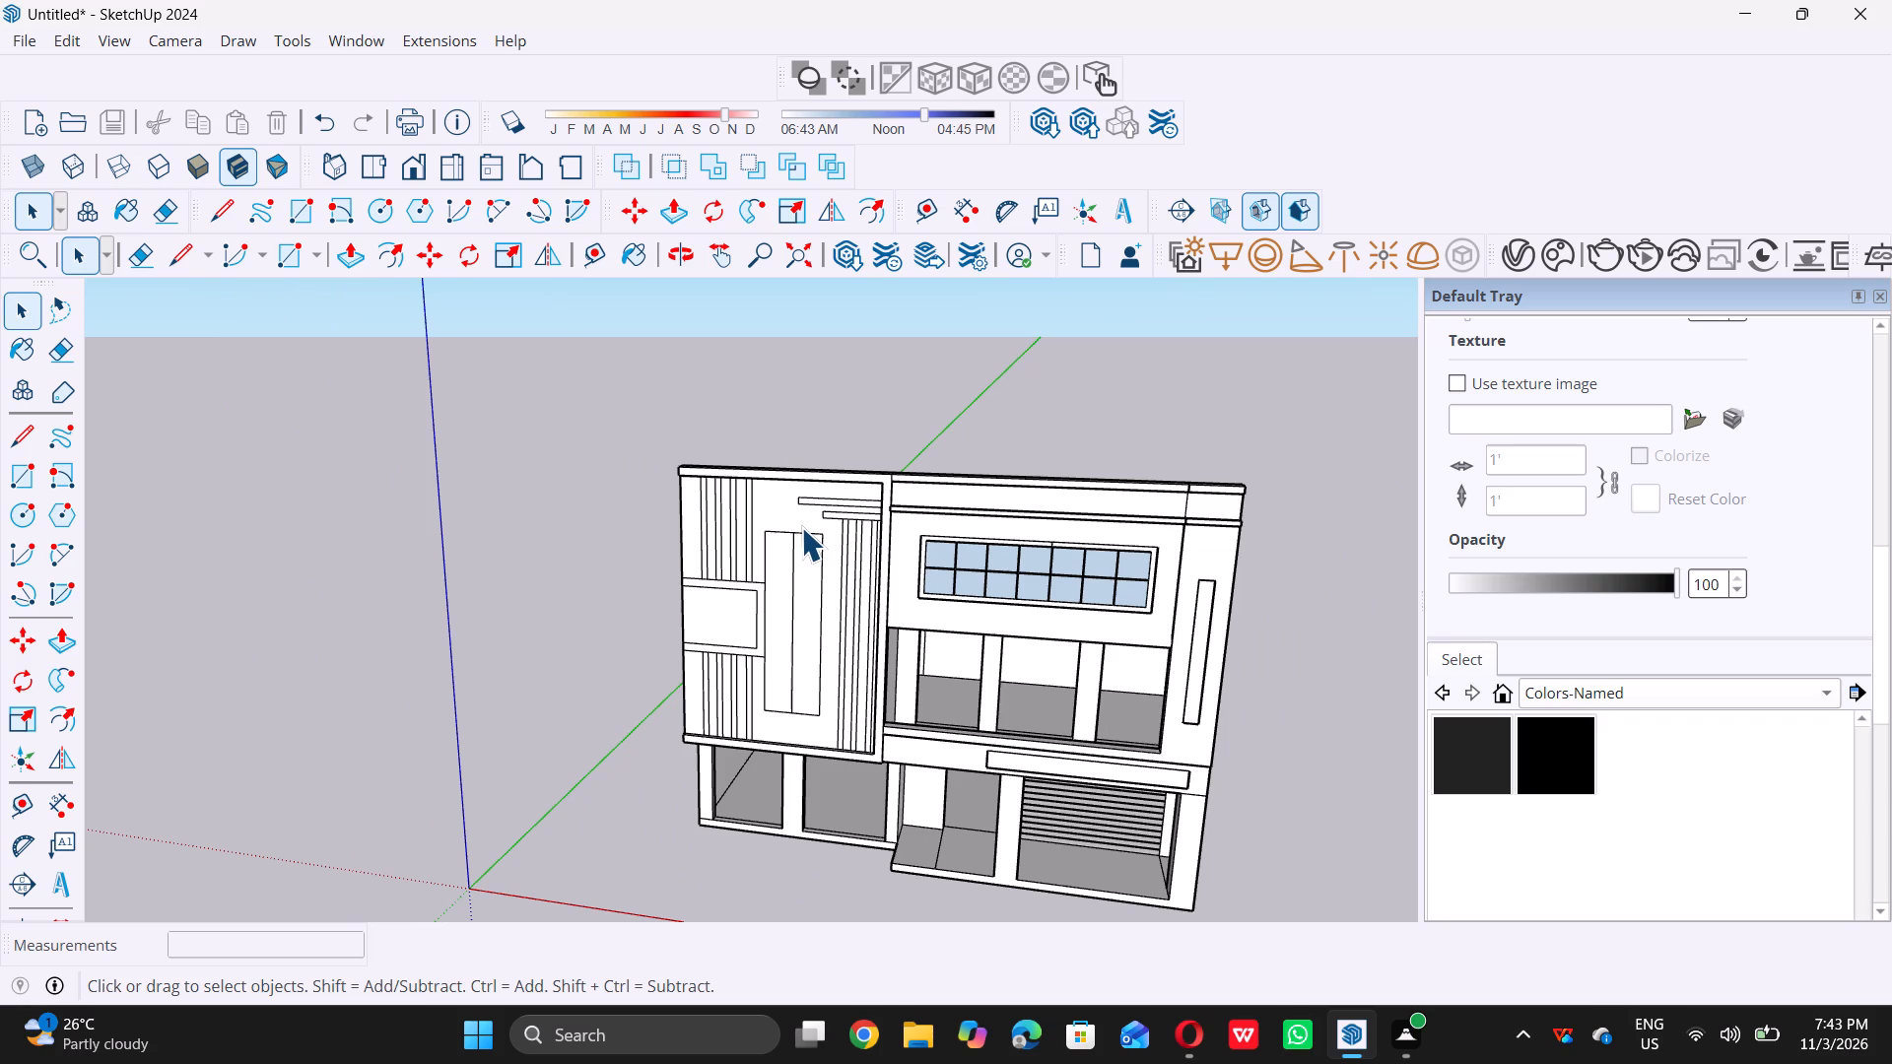
{"action": "scroll", "coordinate": [799, 558], "scroll_direction": "down", "scroll_amount": 5}
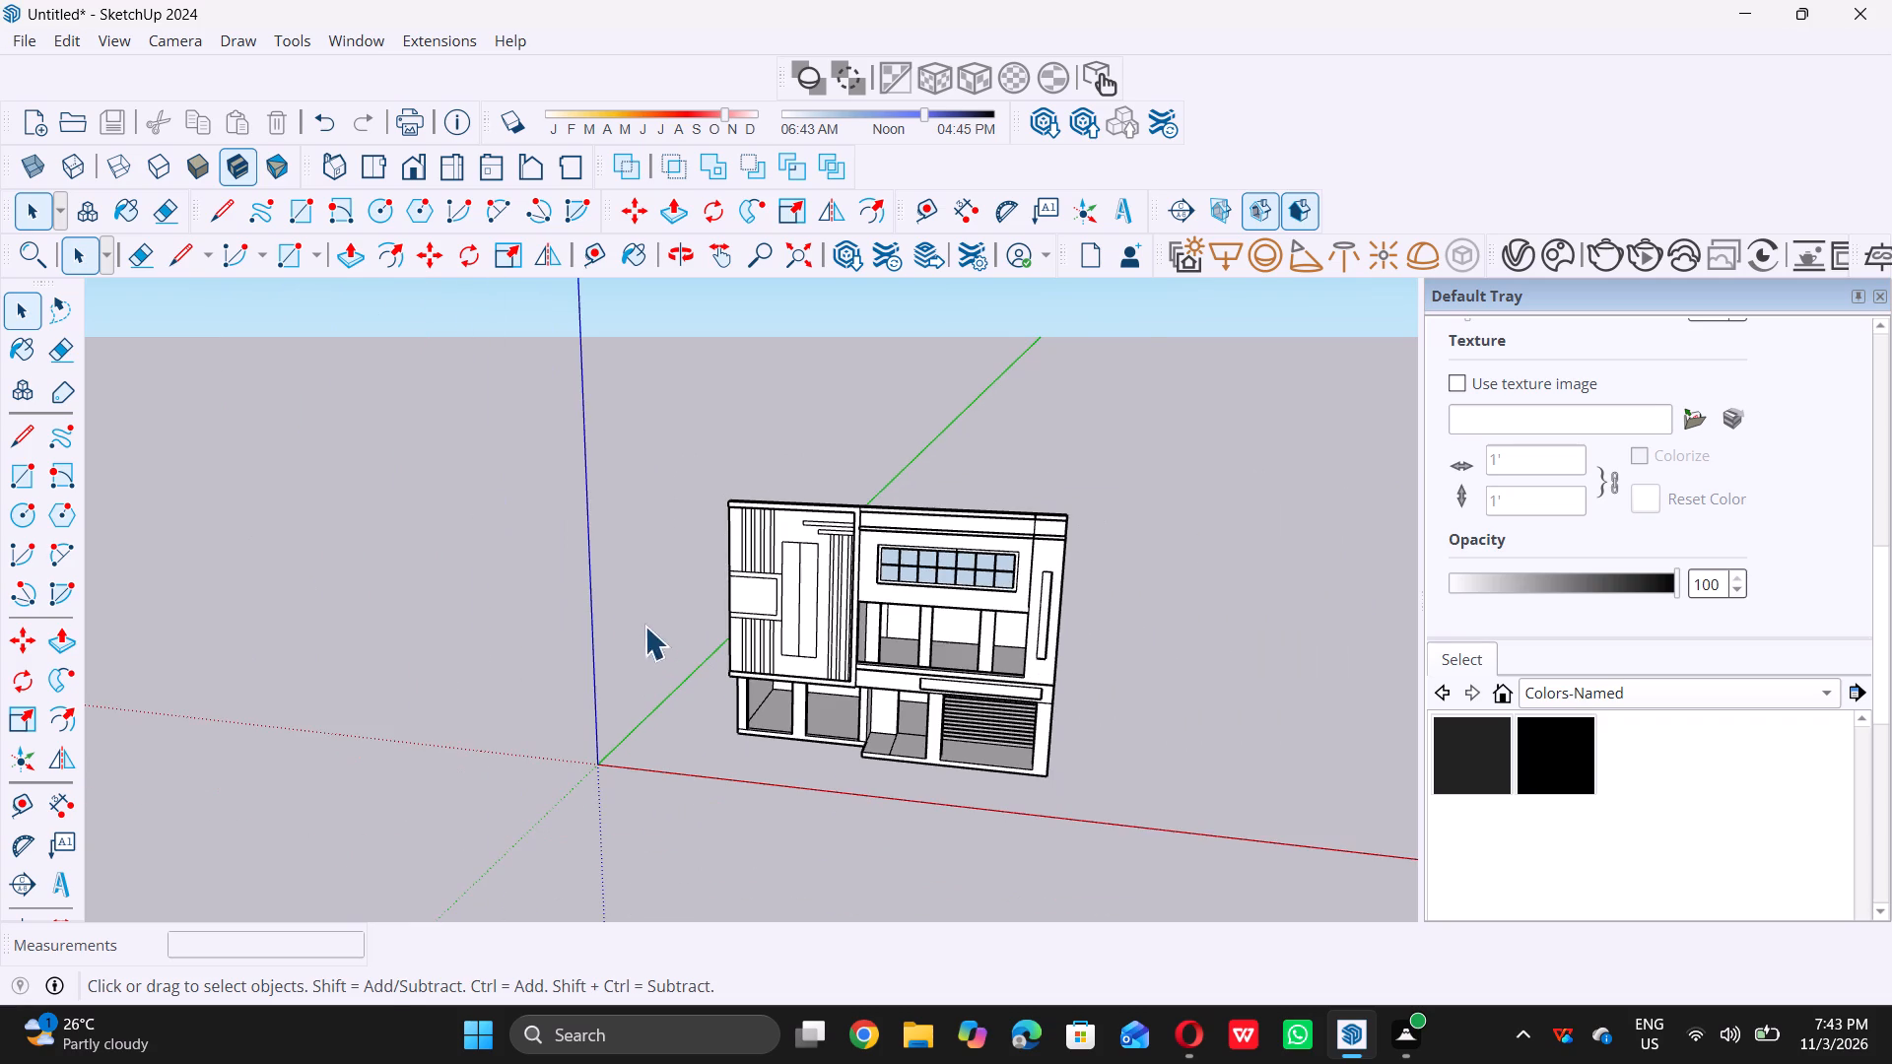
Push/Pull the border of the framed rectangle at the facade's outer edge outward by 4".
{"action": "middle_click_drag", "start_coordinate": [643, 624], "coordinate": [1111, 708]}
{"action": "scroll", "coordinate": [1109, 708], "scroll_direction": "down", "scroll_amount": 1}
{"action": "scroll", "coordinate": [757, 589], "scroll_direction": "up", "scroll_amount": 6}
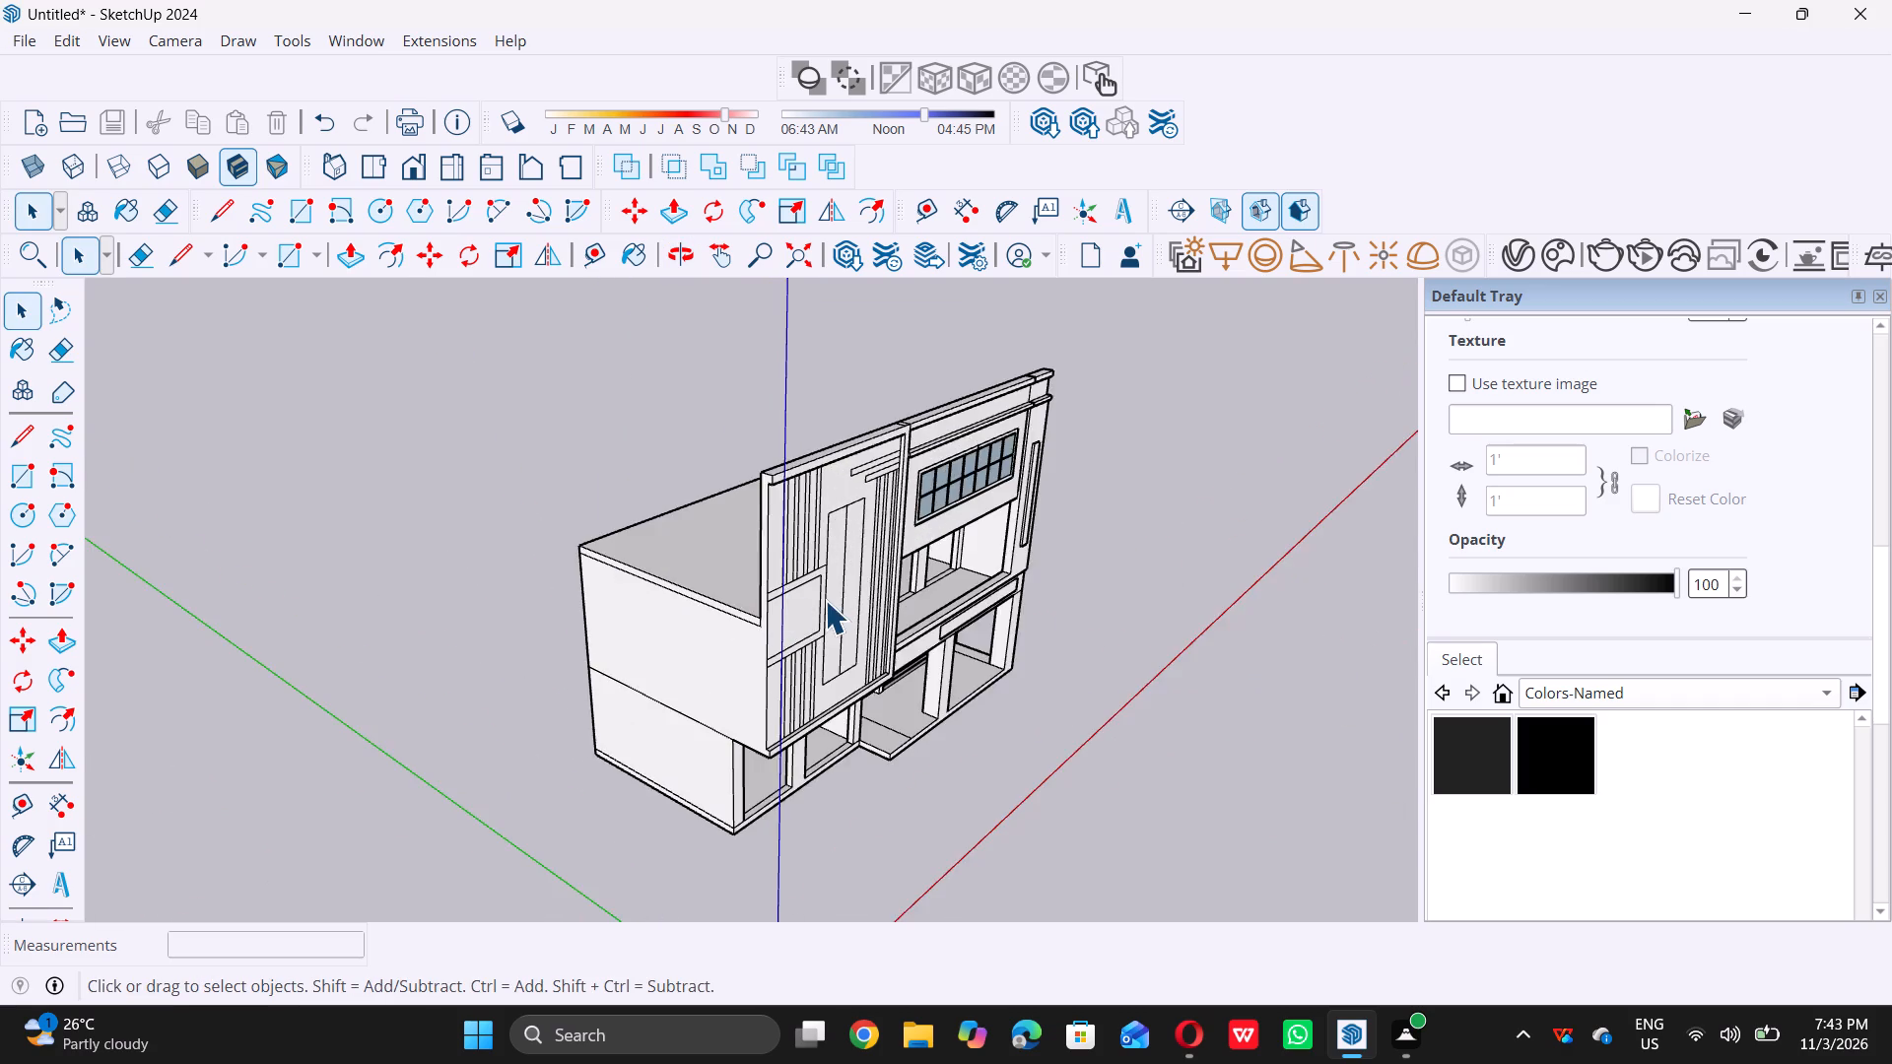
{"action": "scroll", "coordinate": [825, 600], "scroll_direction": "up", "scroll_amount": 5}
{"action": "middle_click_drag", "start_coordinate": [760, 648], "coordinate": [717, 667]}
{"action": "scroll", "coordinate": [681, 606], "scroll_direction": "up", "scroll_amount": 5}
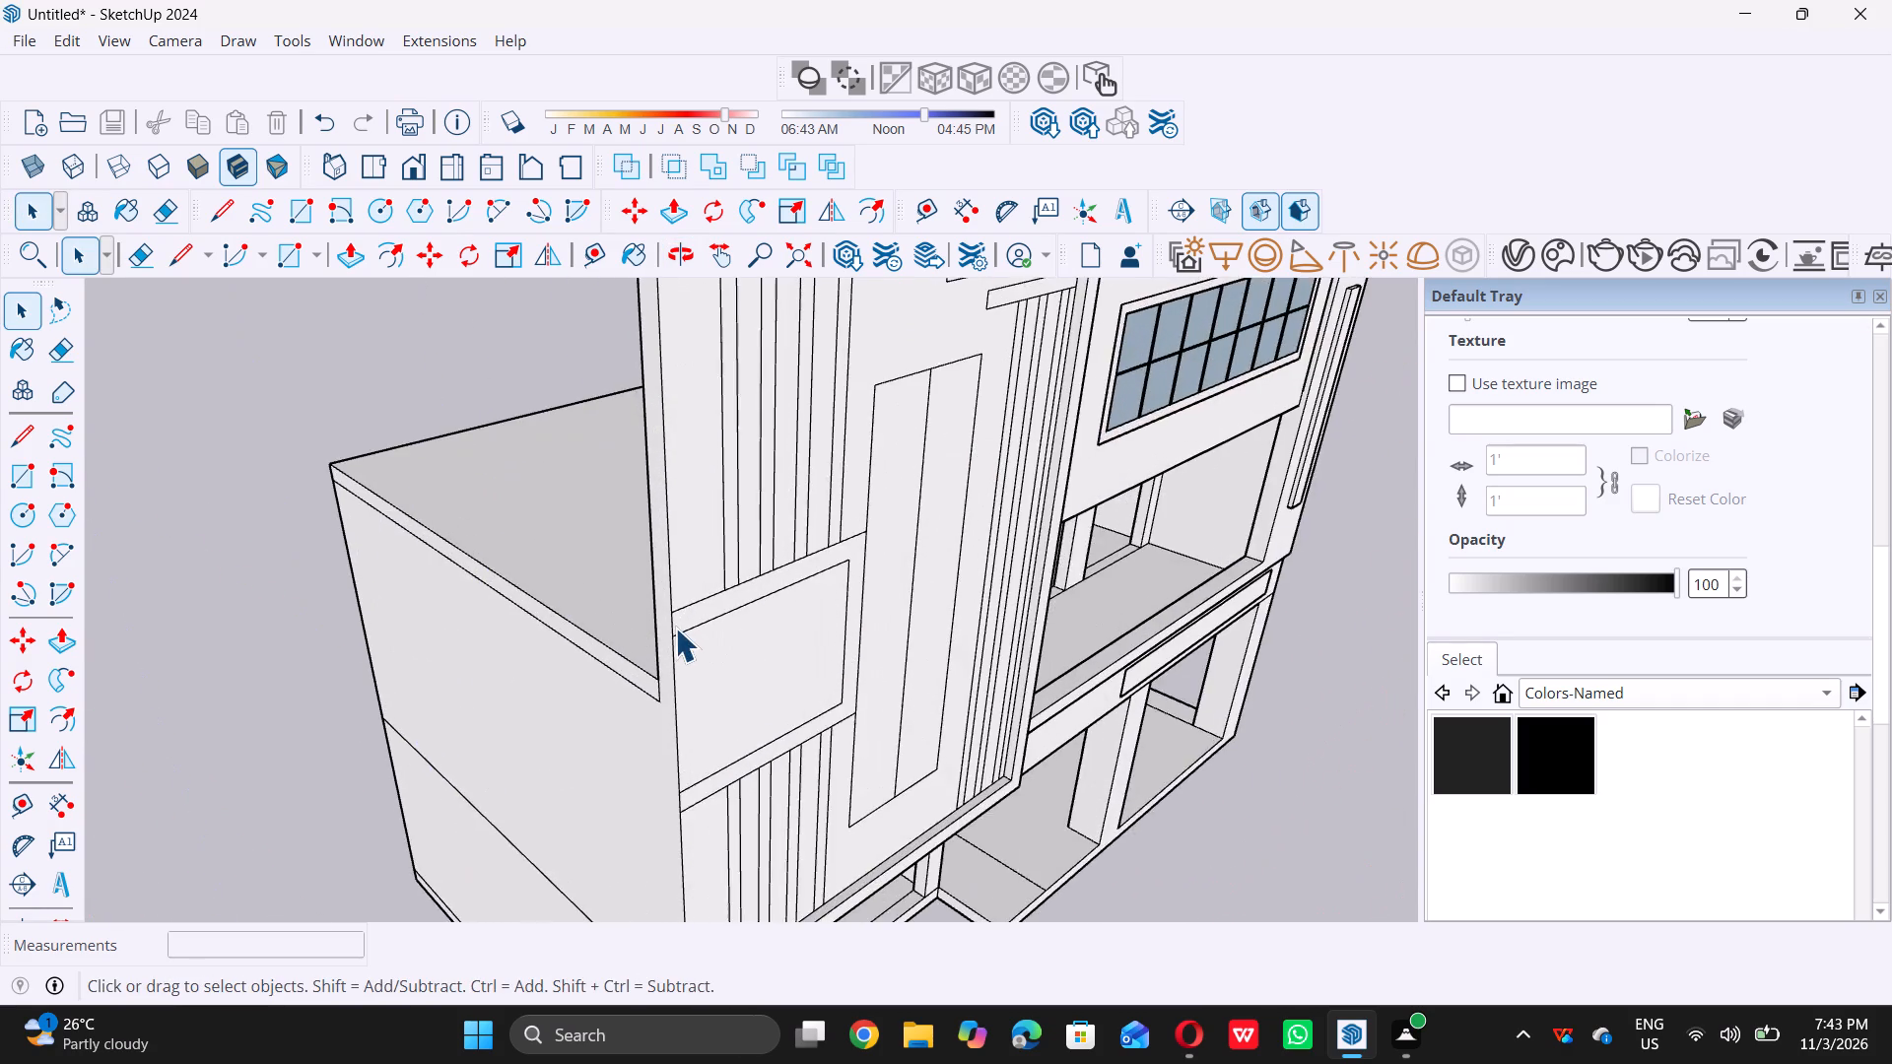
{"action": "scroll", "coordinate": [675, 628], "scroll_direction": "up", "scroll_amount": 9}
{"action": "double_click", "coordinate": [698, 603]}
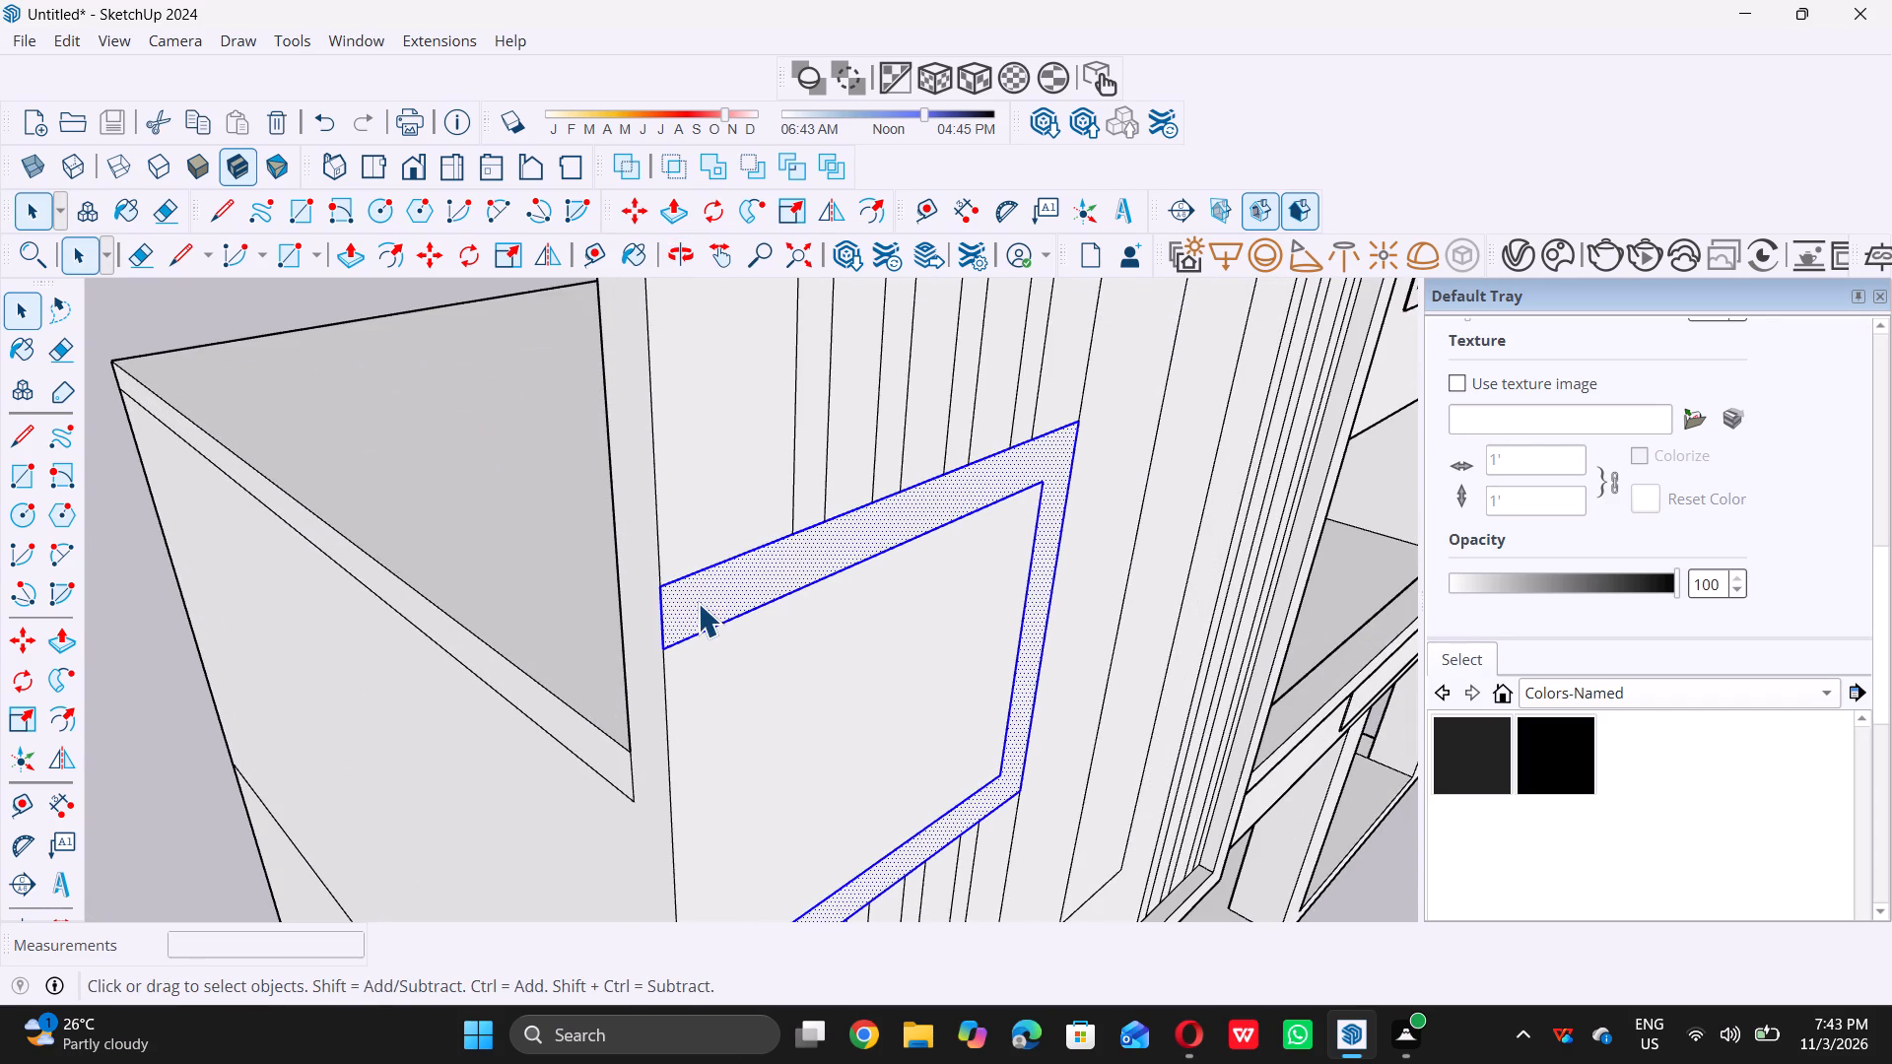
{"action": "key", "text": "p"}
{"action": "left_click", "coordinate": [696, 603]}
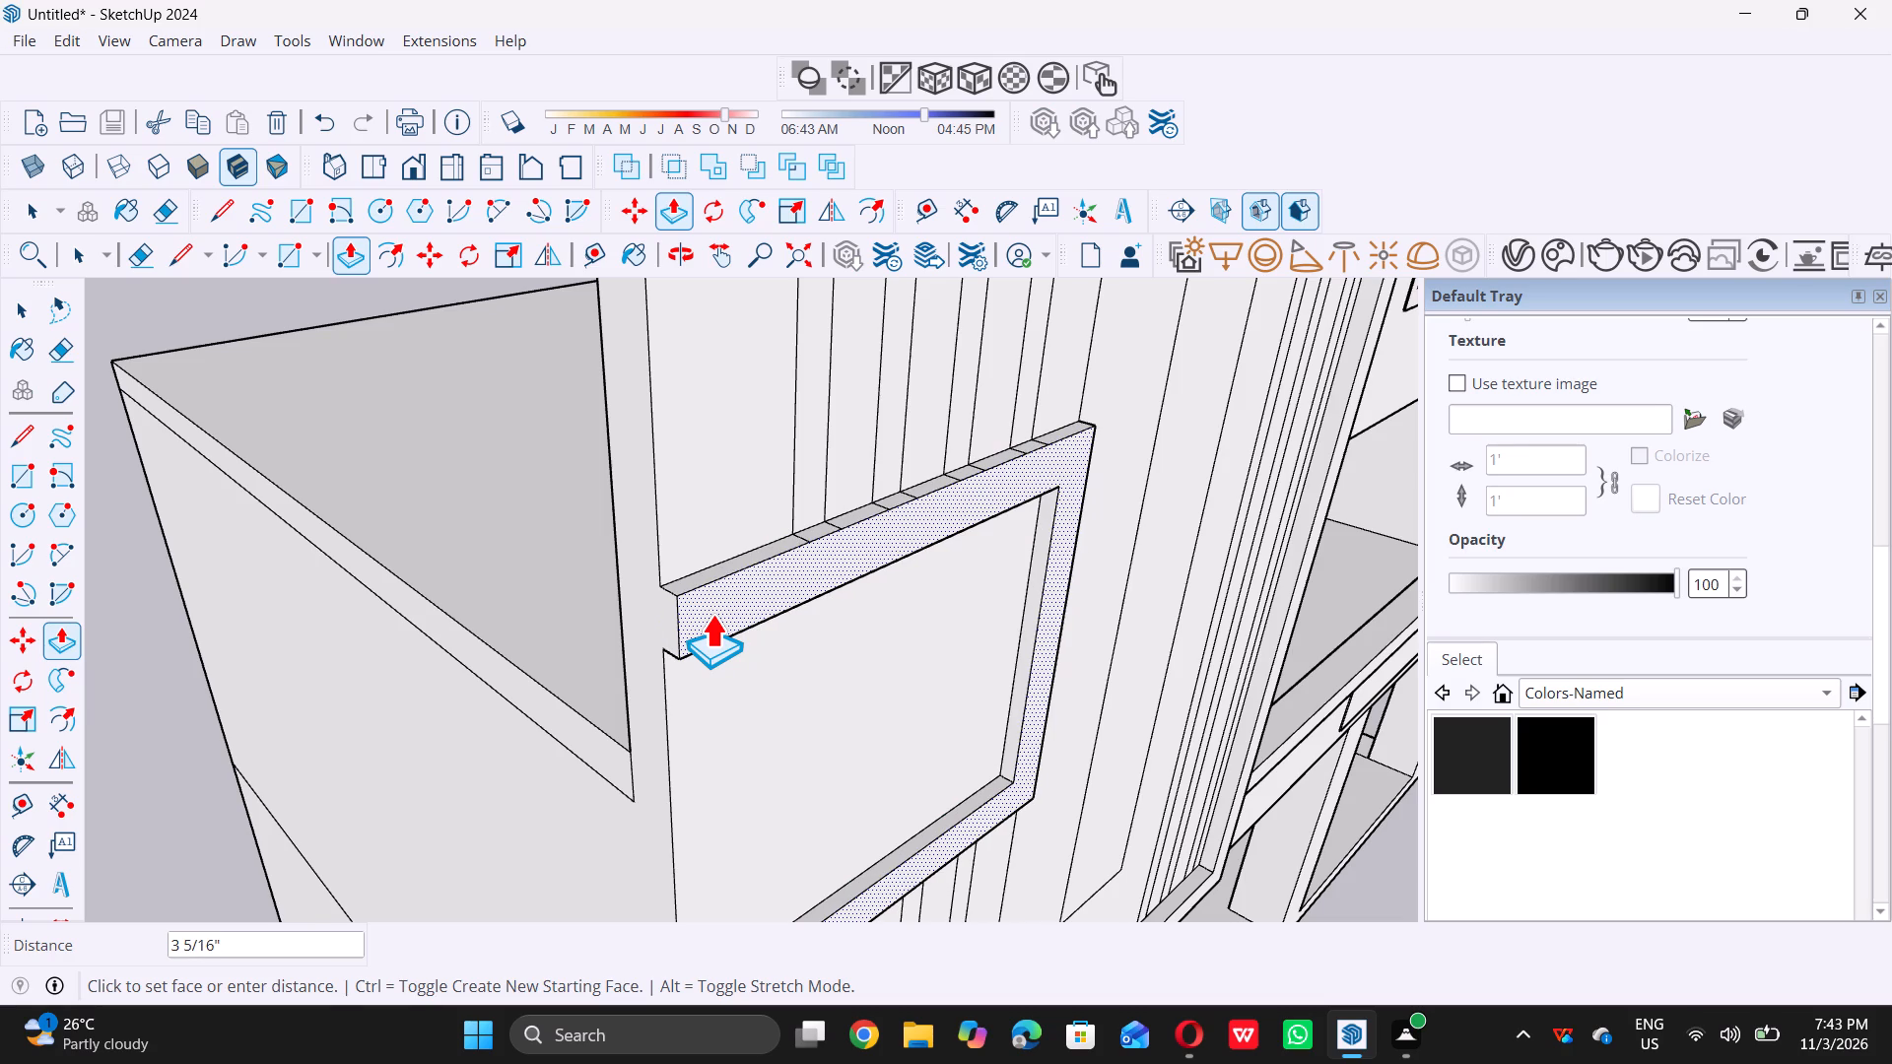
{"action": "key", "text": "4"}
{"action": "key", "text": "shift+quotedbl"}
{"action": "key", "text": "Return"}
{"action": "key", "text": "space"}
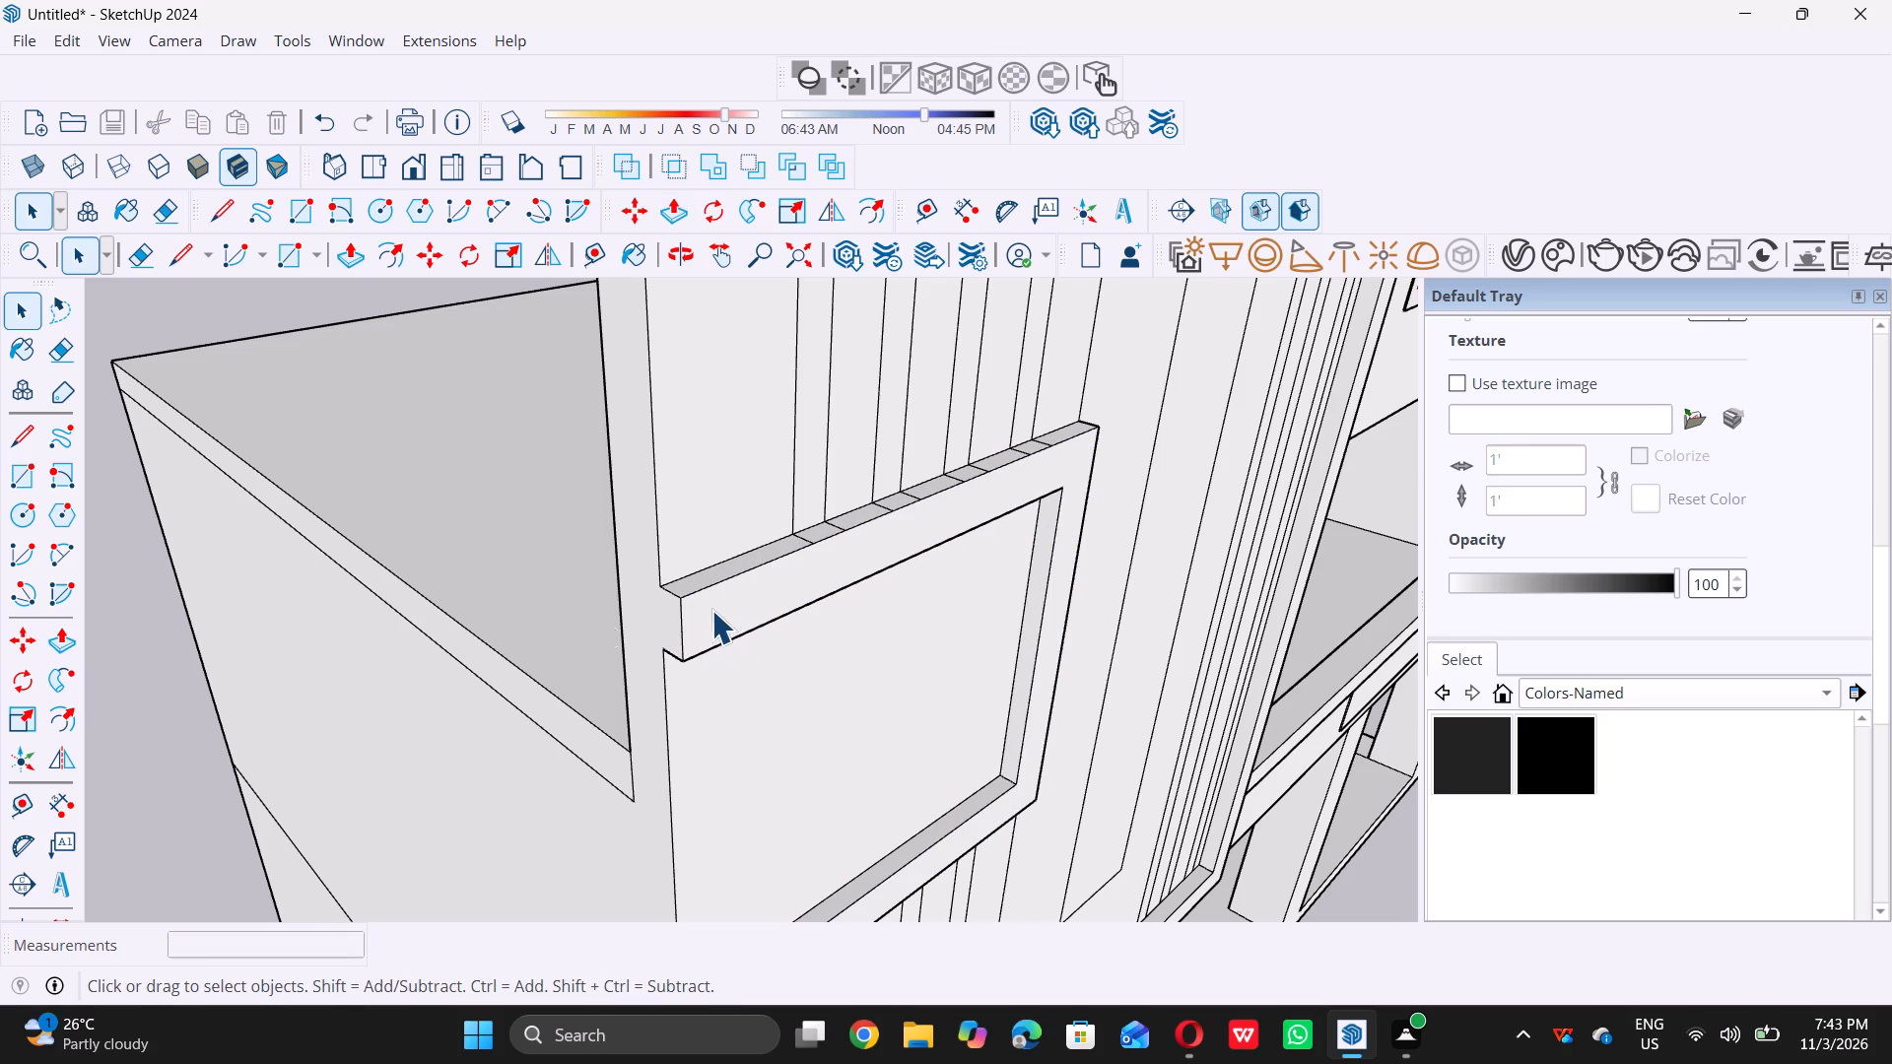
Extrude the outermost vertical strip above the framed rectangle outward by repeating the 4" Push/Pull distance.
{"action": "scroll", "coordinate": [581, 601], "scroll_direction": "down", "scroll_amount": 13}
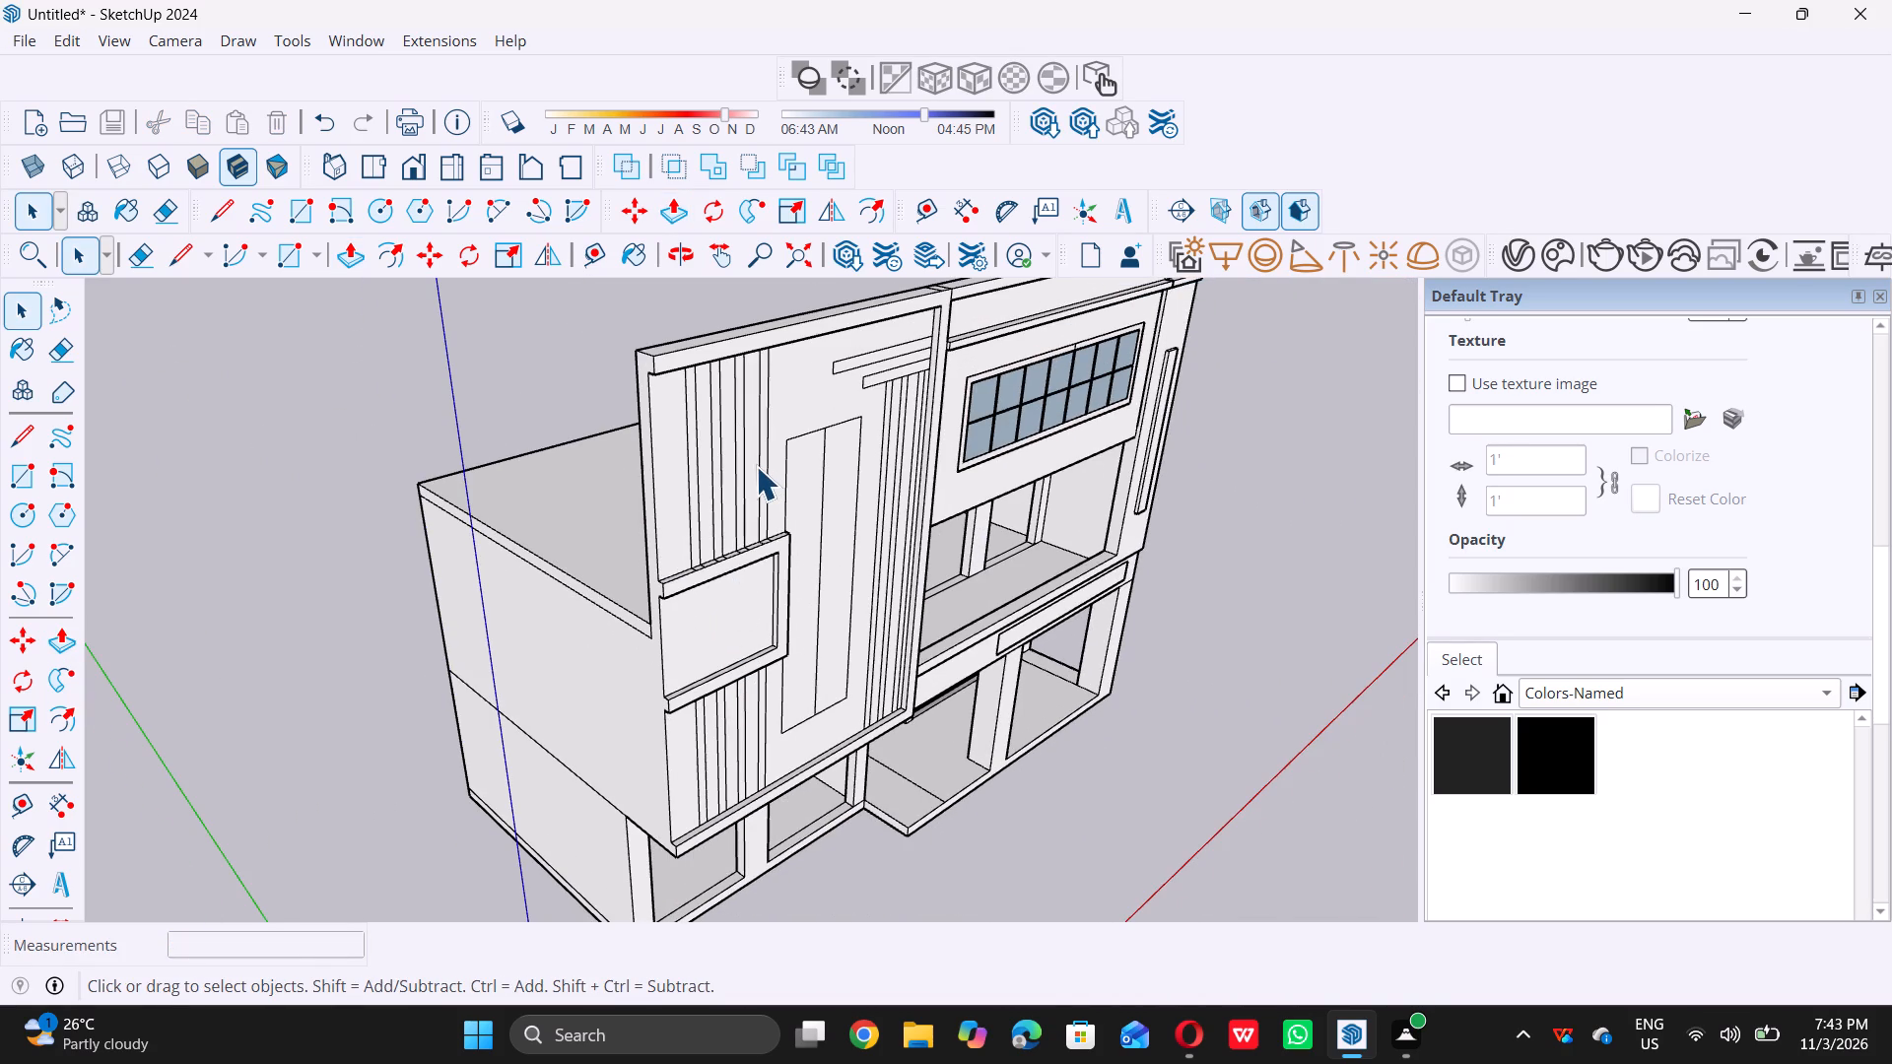
{"action": "middle_click_drag", "start_coordinate": [652, 558], "coordinate": [707, 572]}
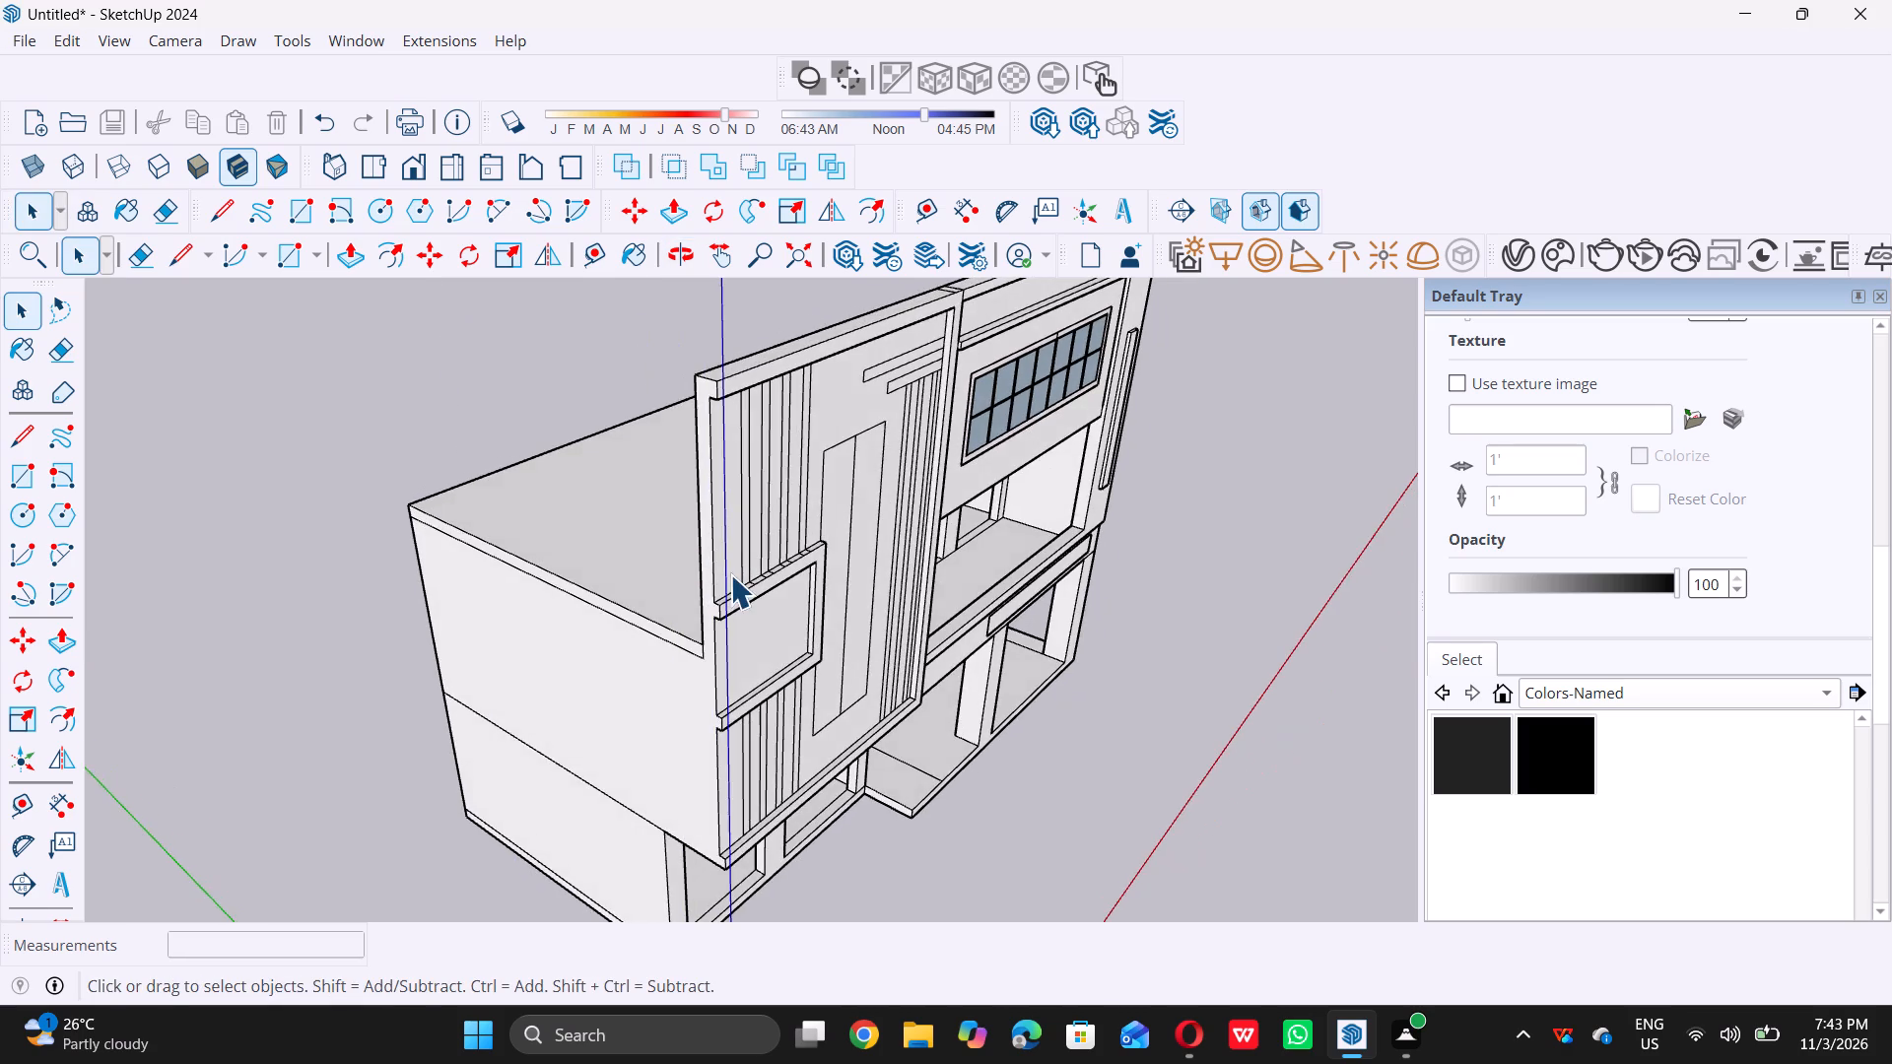
{"action": "scroll", "coordinate": [730, 574], "scroll_direction": "up", "scroll_amount": 18}
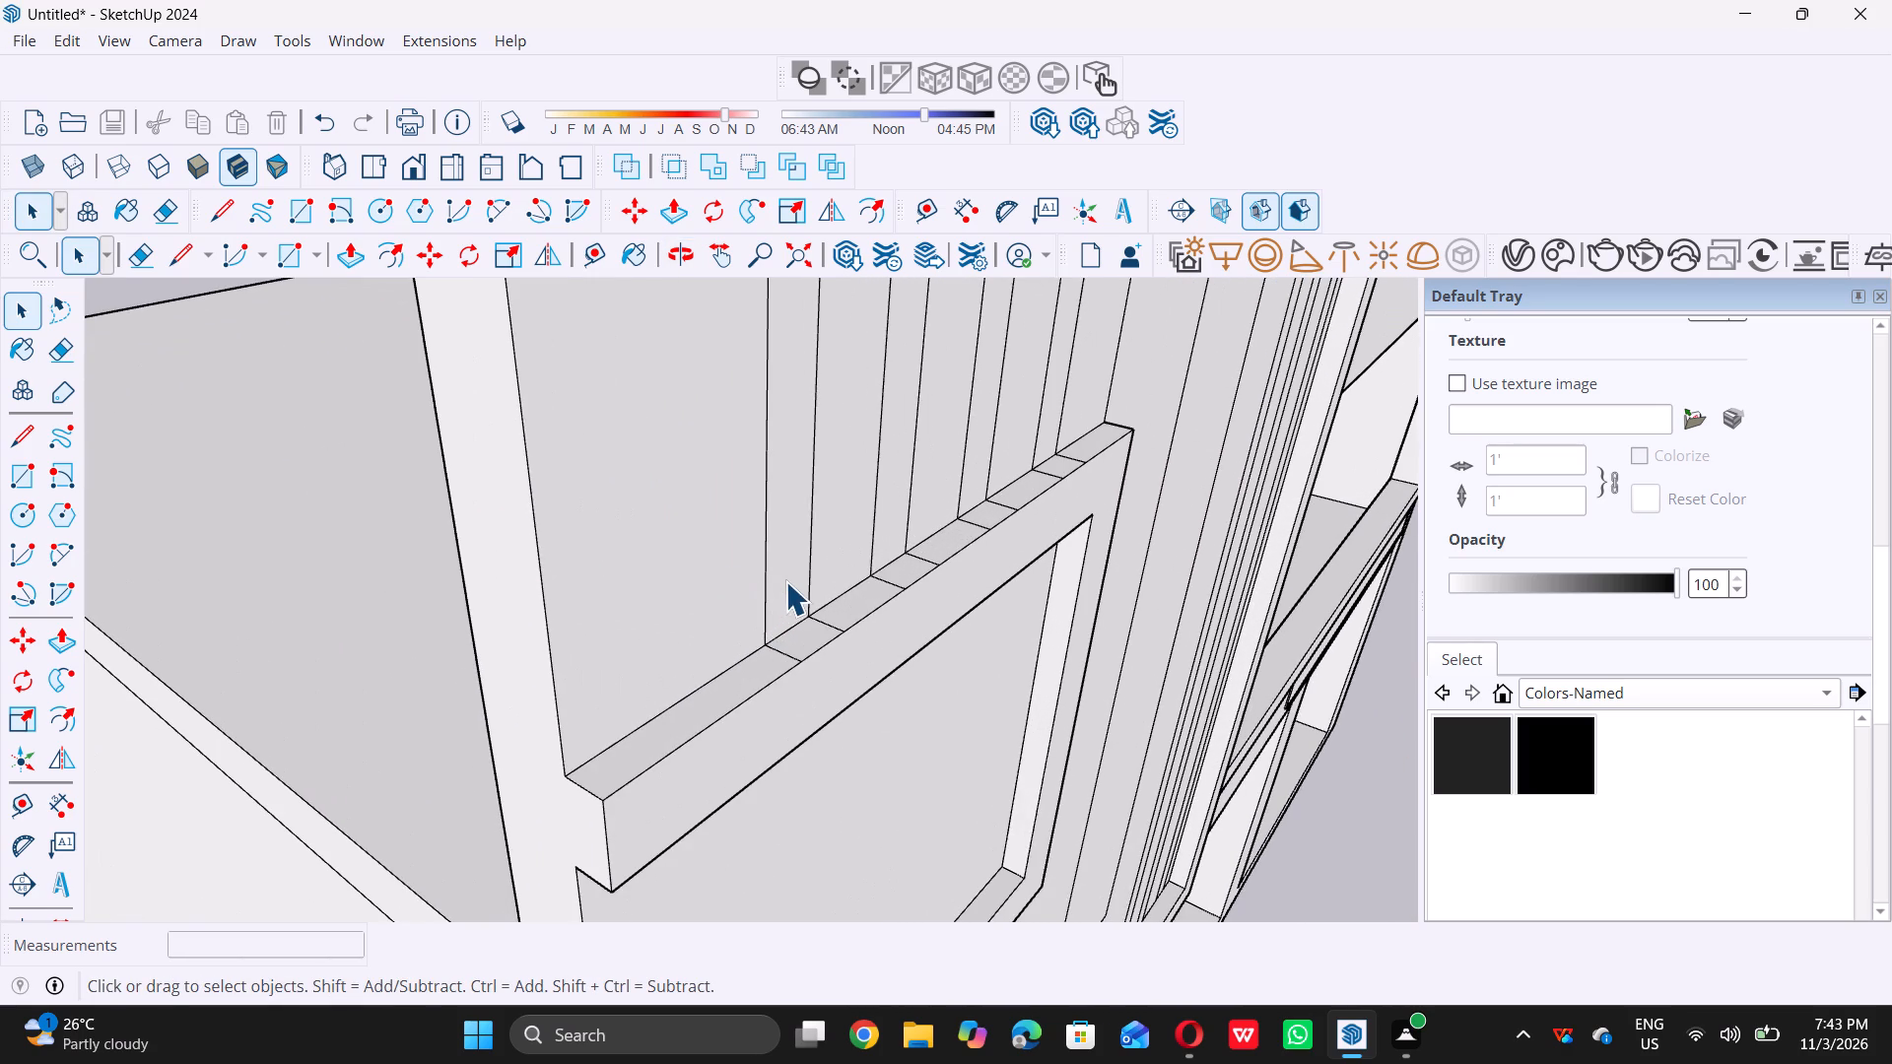
{"action": "double_click", "coordinate": [785, 581]}
{"action": "key", "text": "p"}
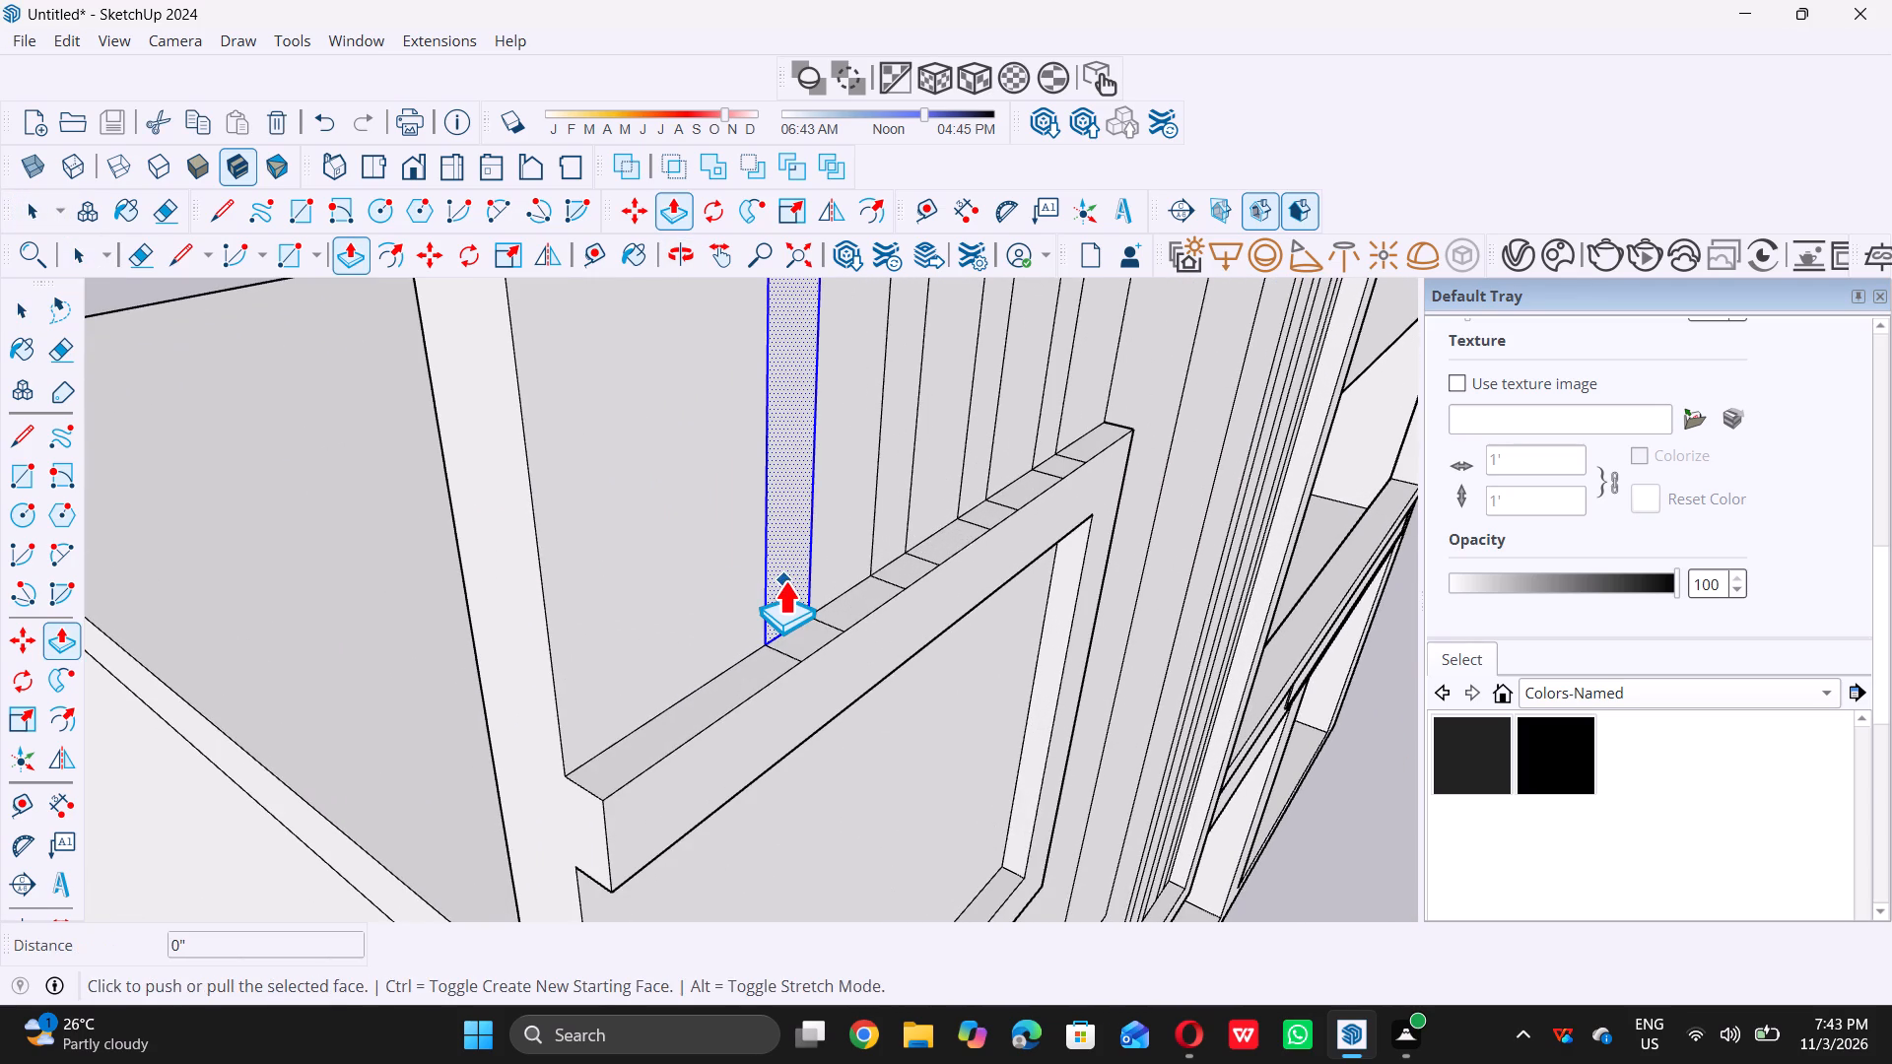
{"action": "triple_click", "coordinate": [784, 580]}
{"action": "key", "text": "space"}
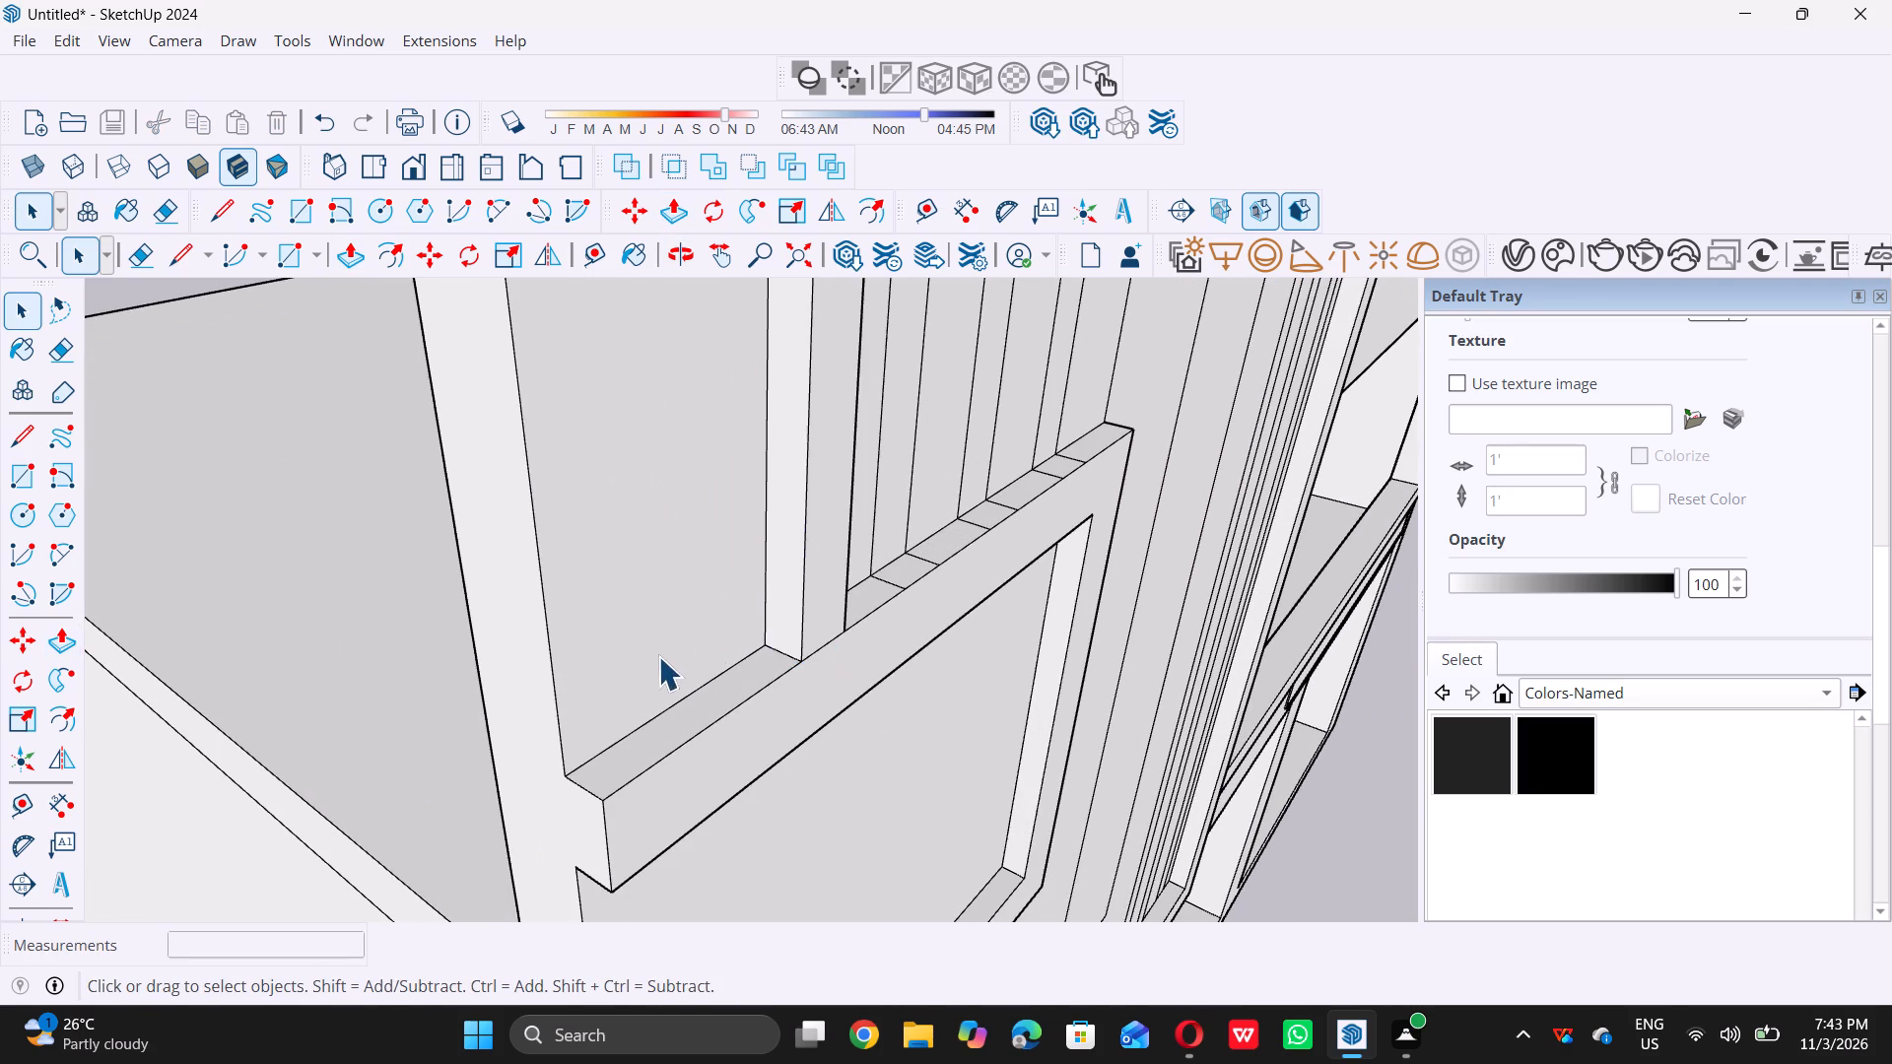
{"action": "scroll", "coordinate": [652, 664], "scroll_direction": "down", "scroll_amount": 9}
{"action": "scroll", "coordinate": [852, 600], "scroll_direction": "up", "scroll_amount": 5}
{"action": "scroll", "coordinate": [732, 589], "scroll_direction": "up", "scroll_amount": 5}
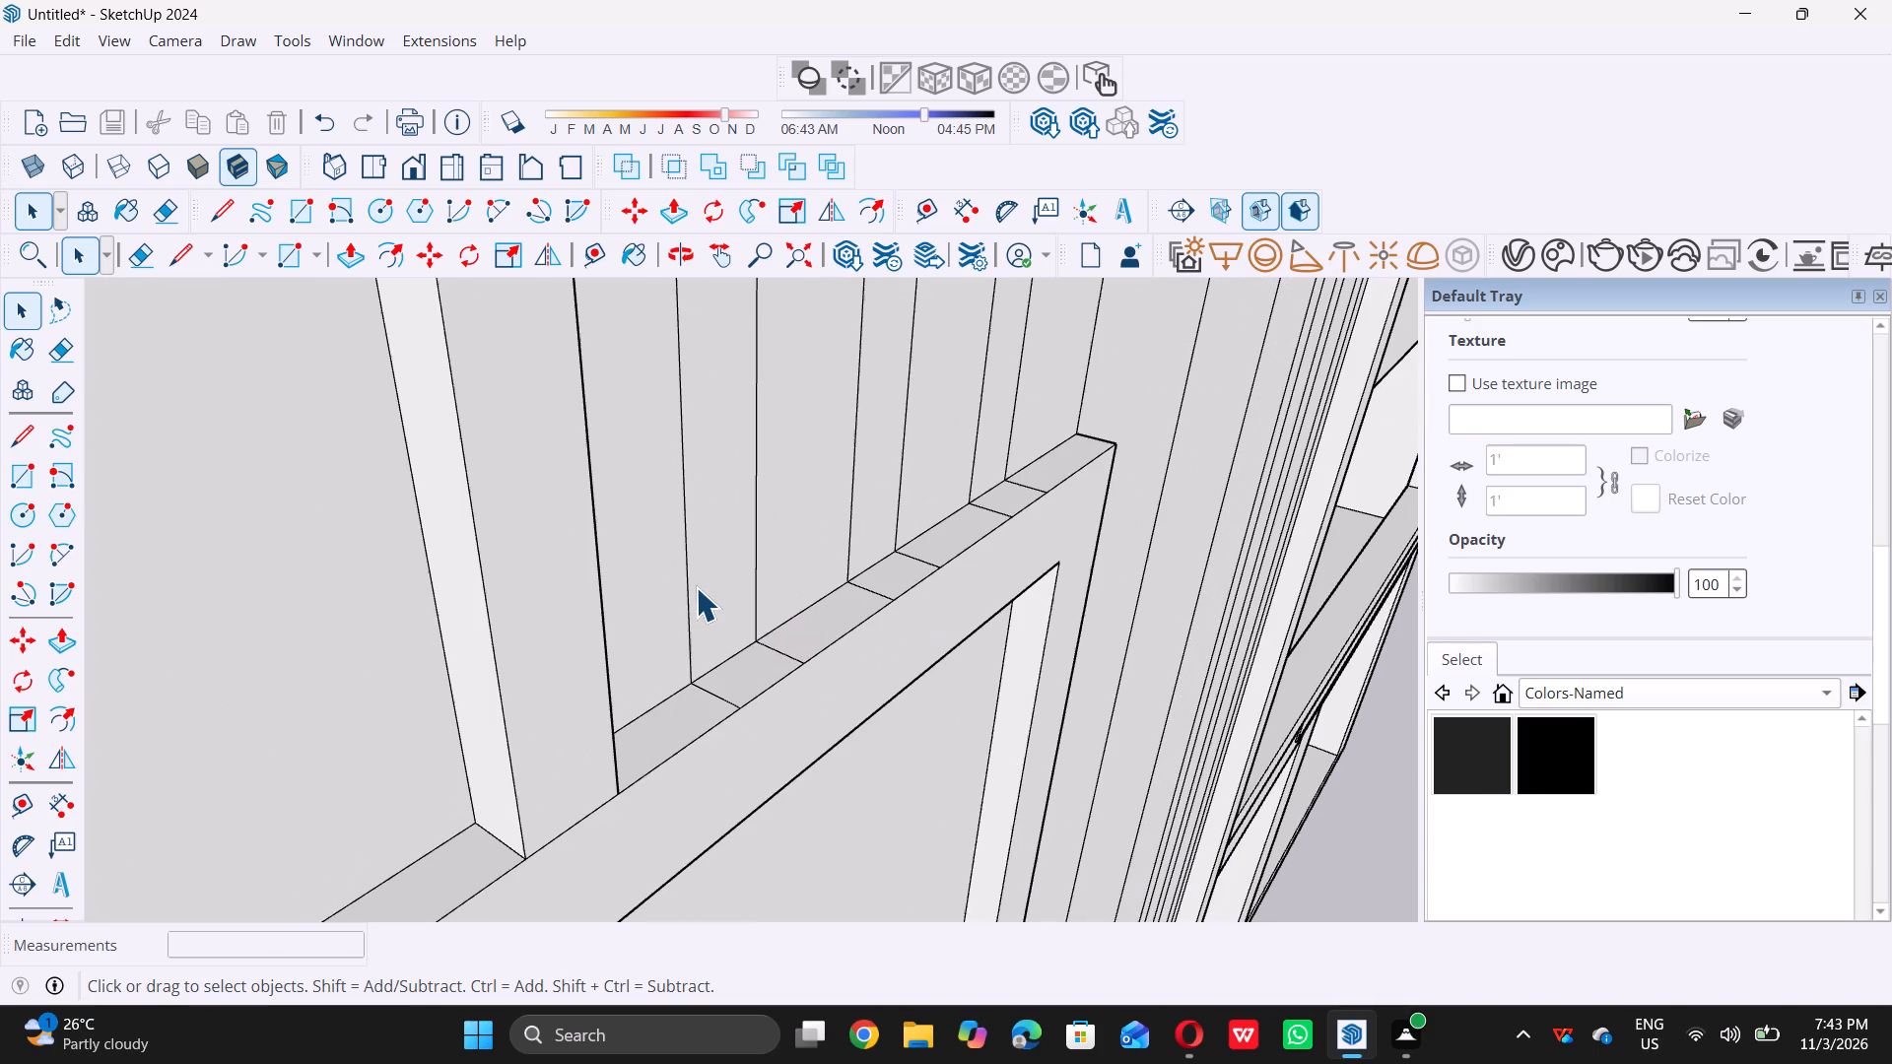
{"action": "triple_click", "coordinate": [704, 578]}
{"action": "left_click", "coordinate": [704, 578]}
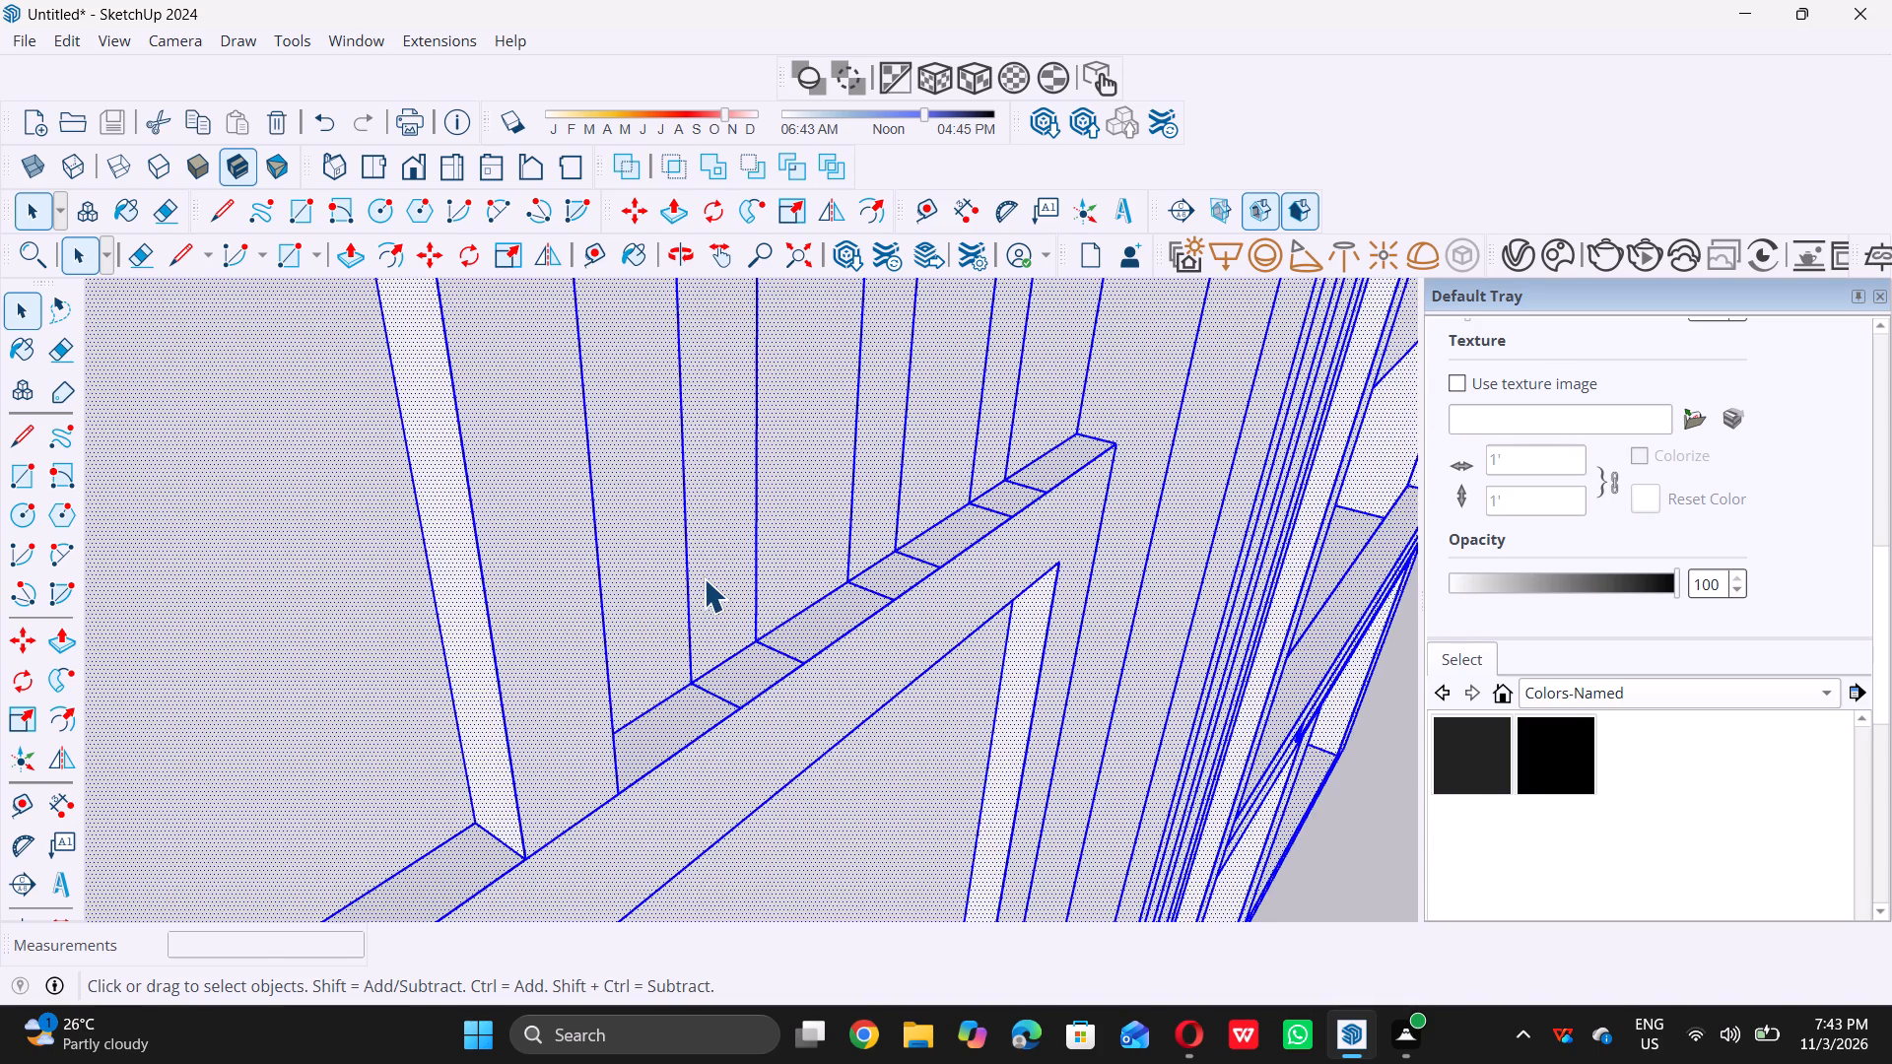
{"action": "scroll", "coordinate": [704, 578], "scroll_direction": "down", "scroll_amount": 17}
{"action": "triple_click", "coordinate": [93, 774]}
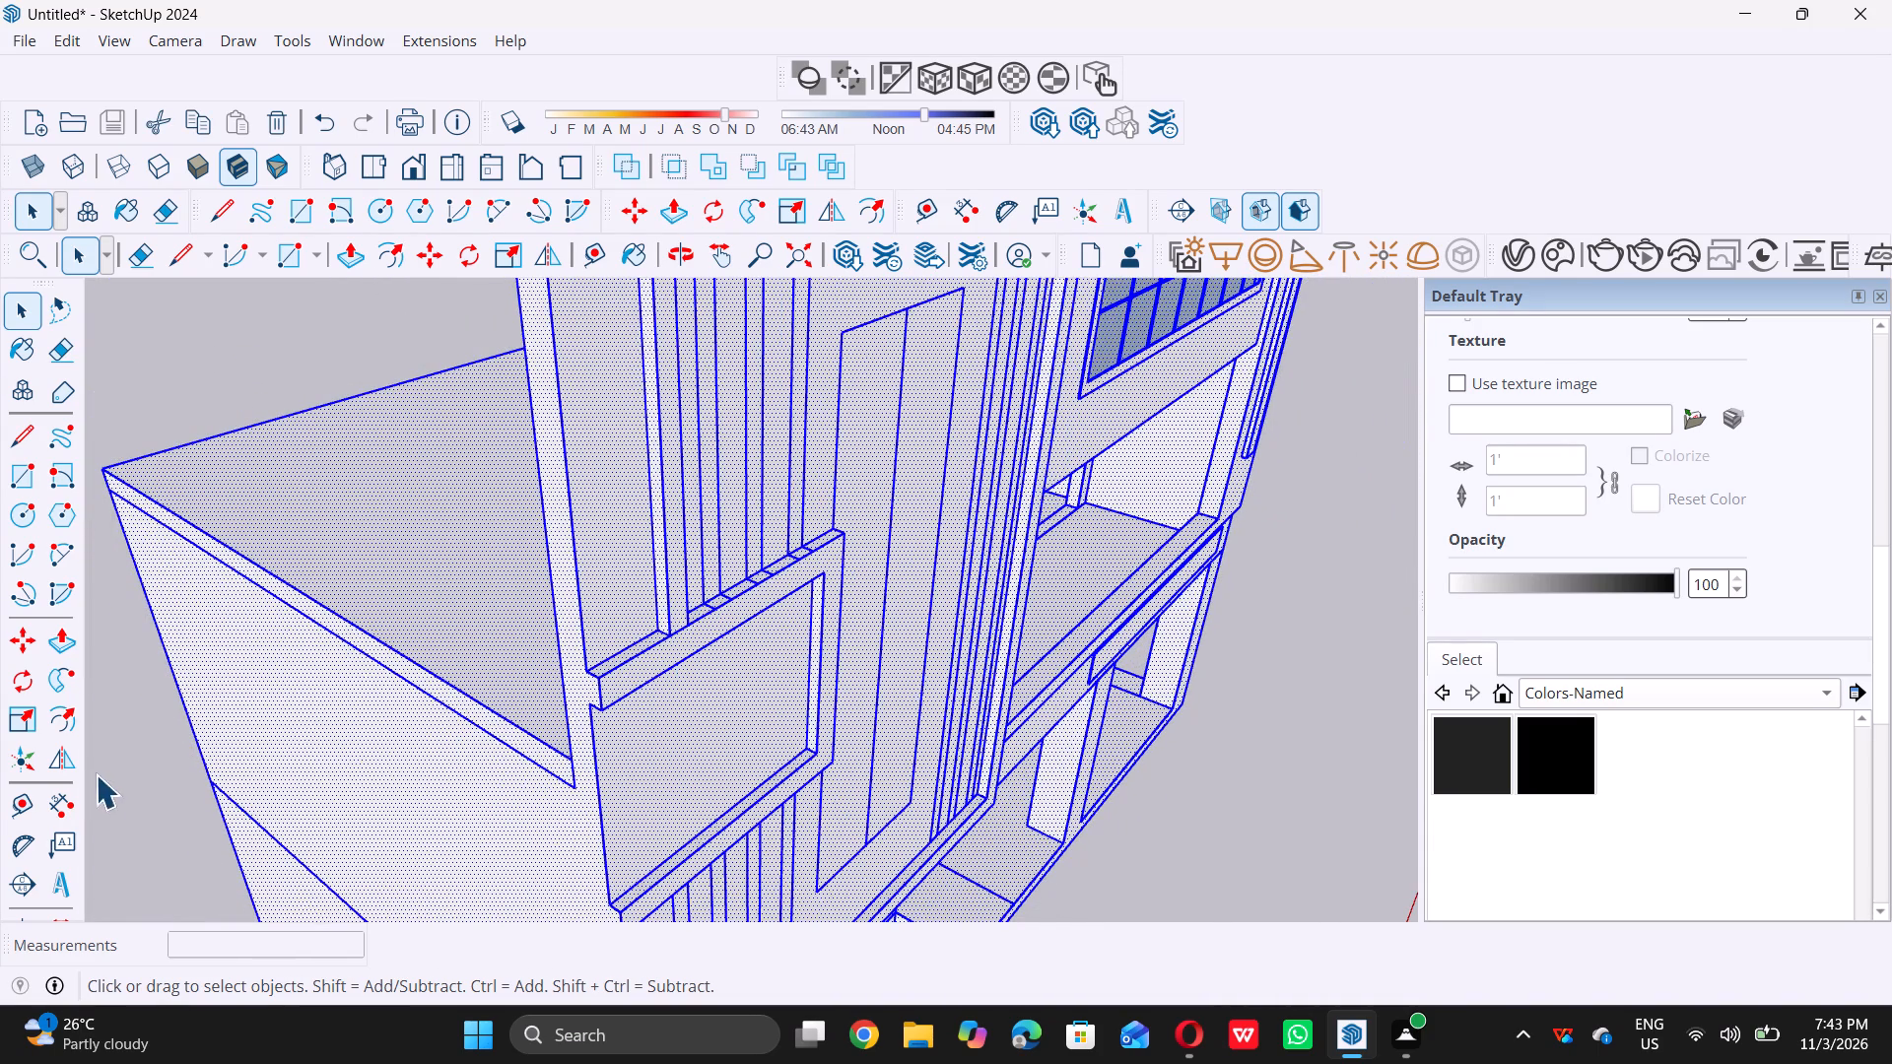
Extrude the second strip from the facade's outer edge, above the frame, by the same 4", undoing any extra push.
{"action": "scroll", "coordinate": [776, 560], "scroll_direction": "up", "scroll_amount": 10}
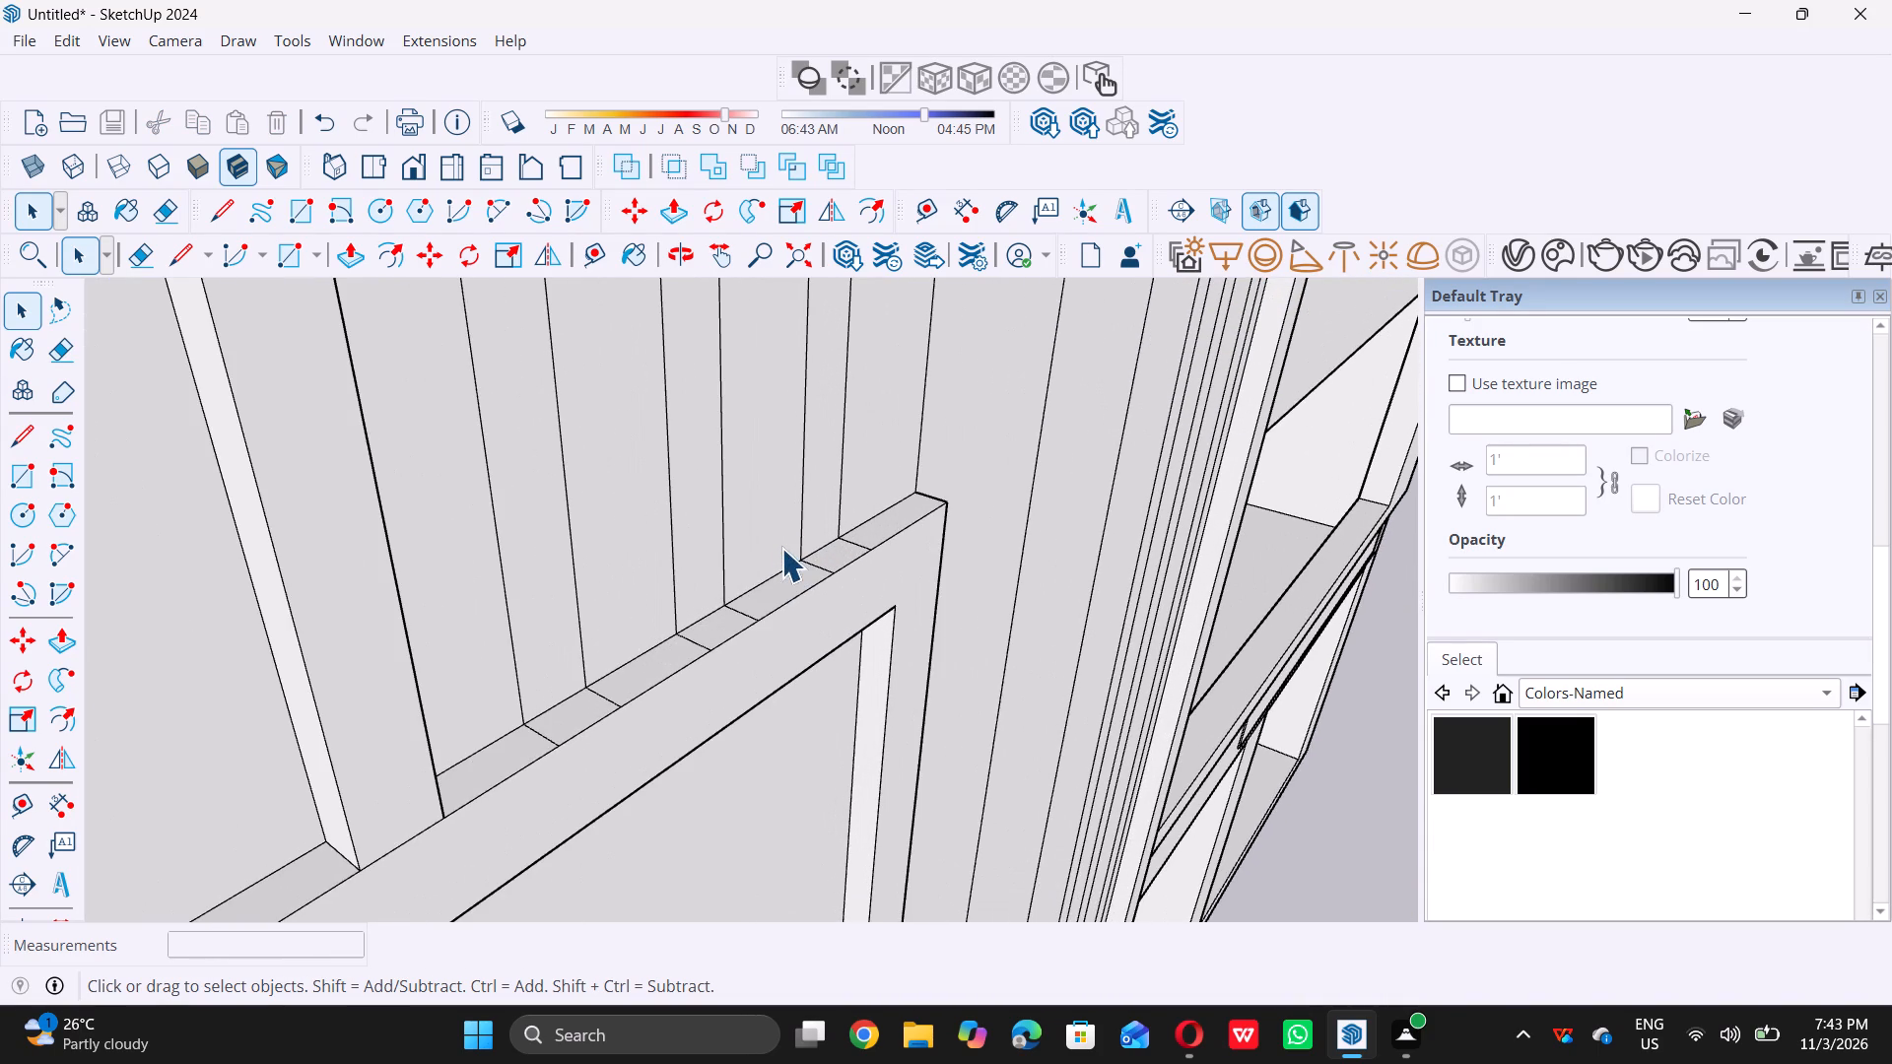
{"action": "key", "text": "p"}
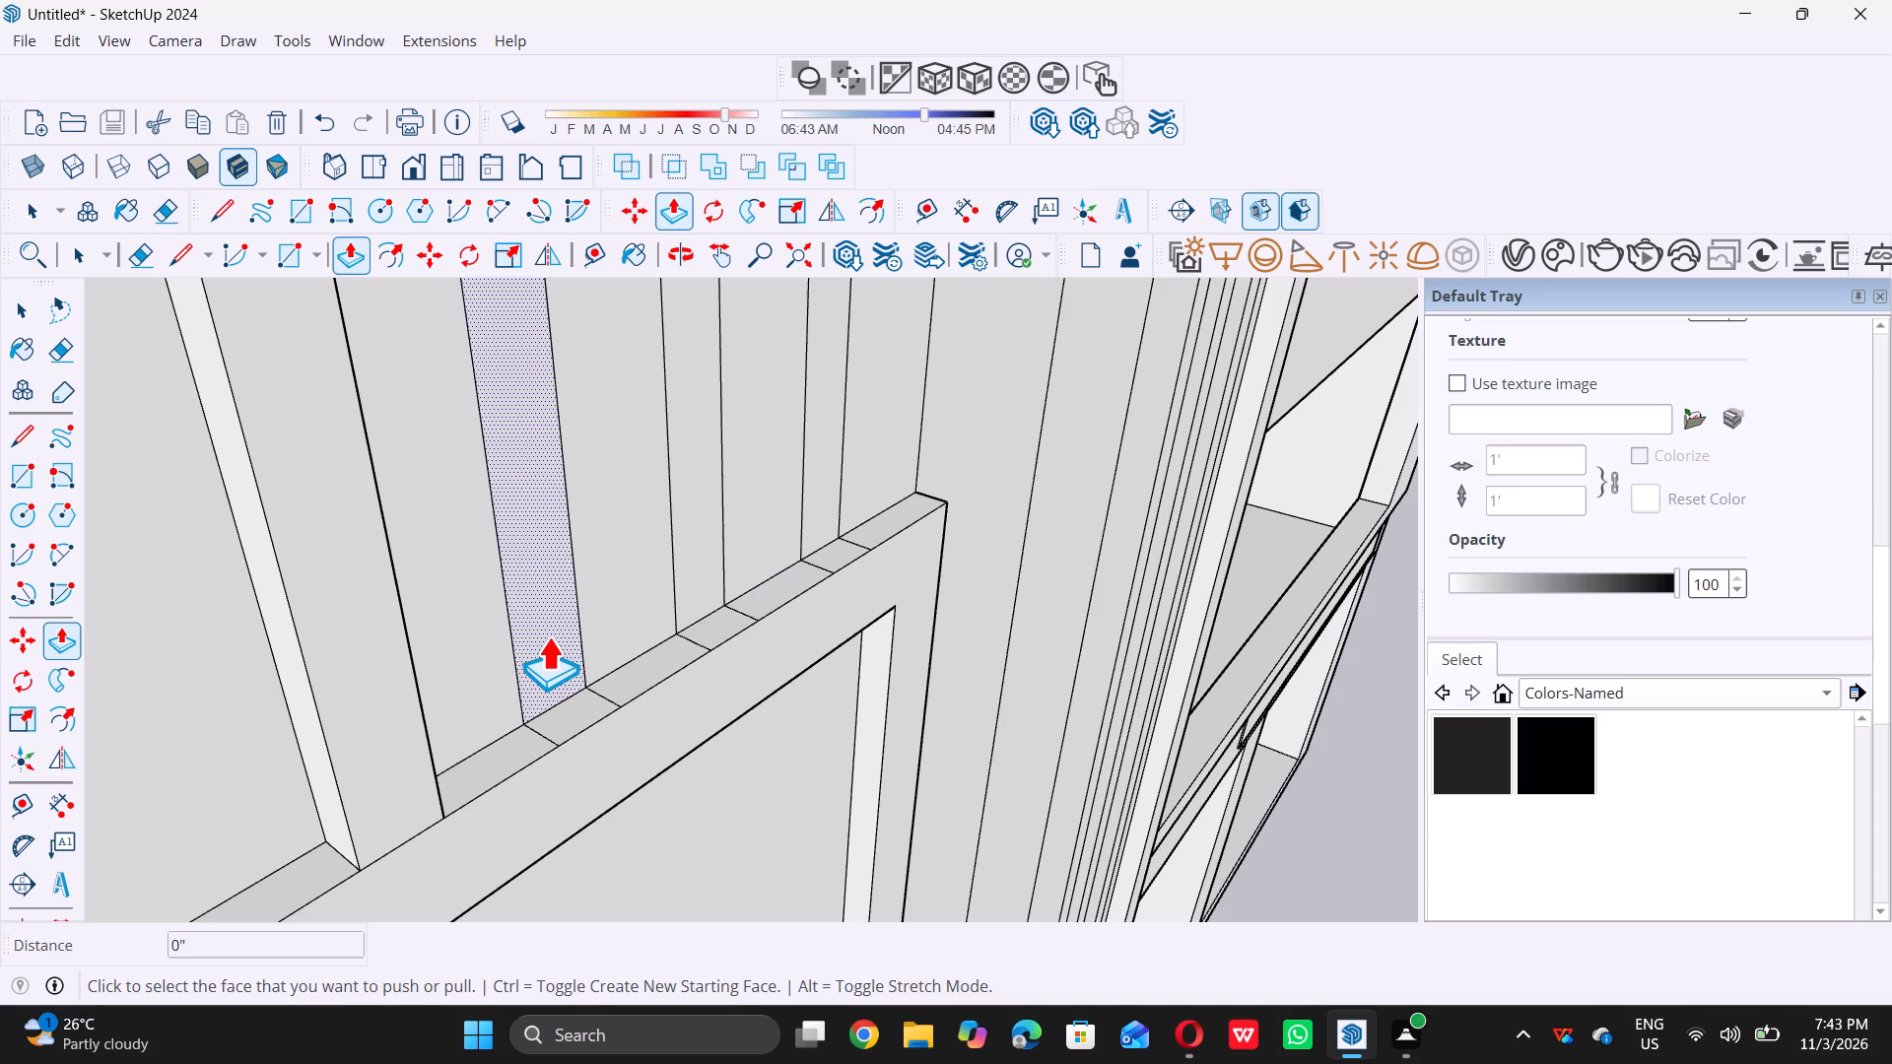
{"action": "double_click", "coordinate": [546, 638]}
{"action": "triple_click", "coordinate": [603, 717]}
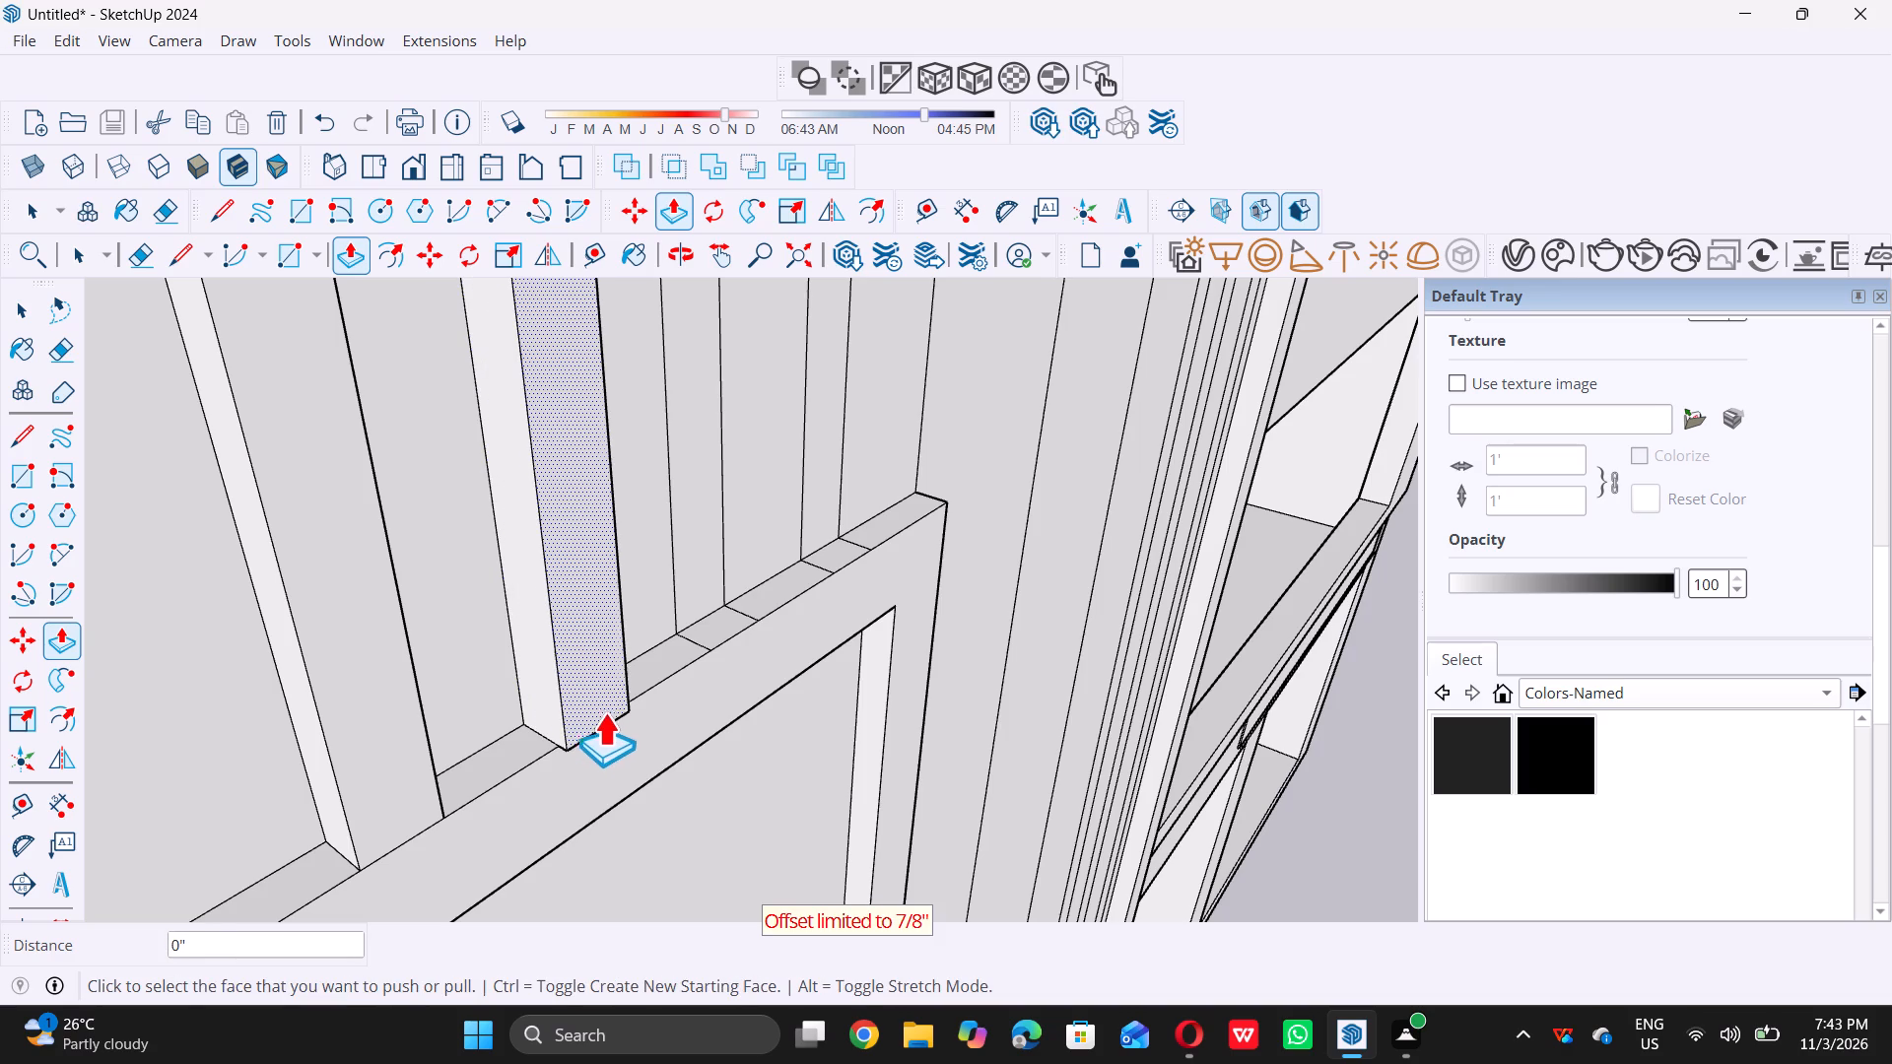
{"action": "key", "text": "ctrl+z"}
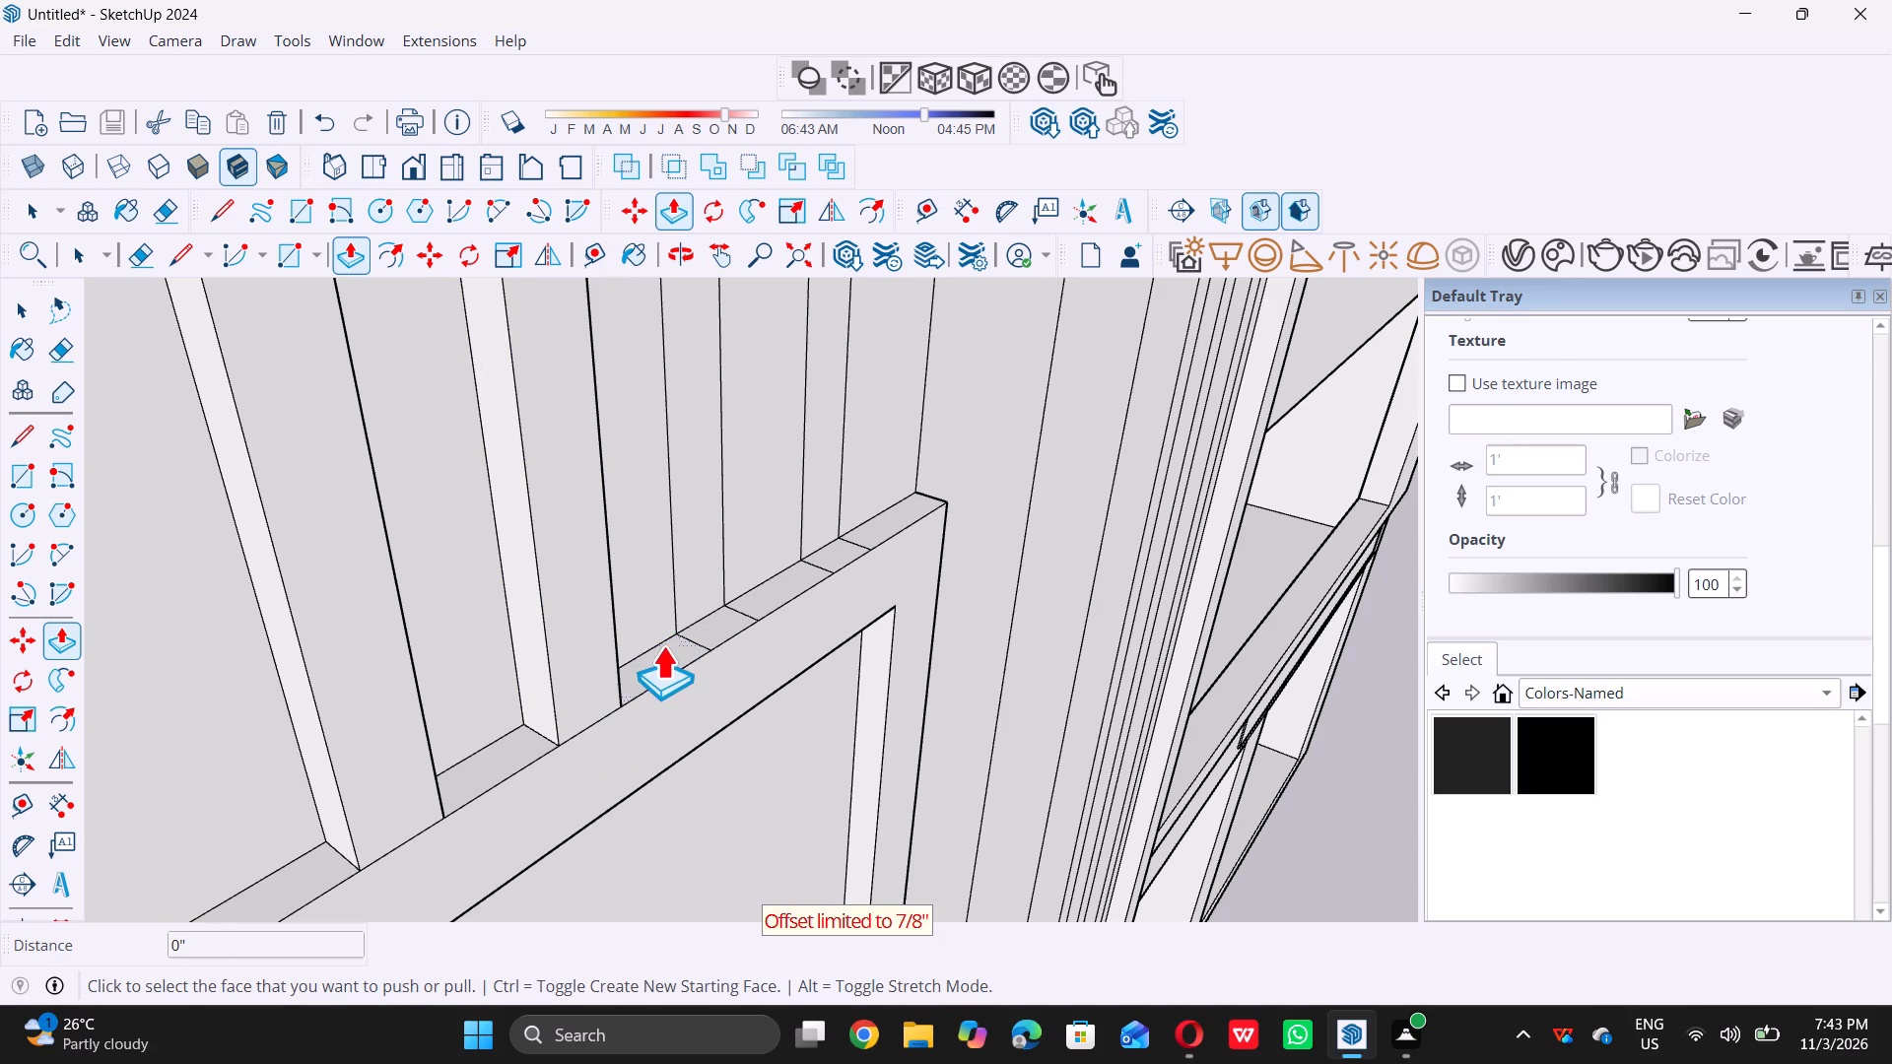
Extrude the third strip from the facade's outer edge, above the frame, outward by the same 4" distance.
{"action": "triple_click", "coordinate": [690, 583]}
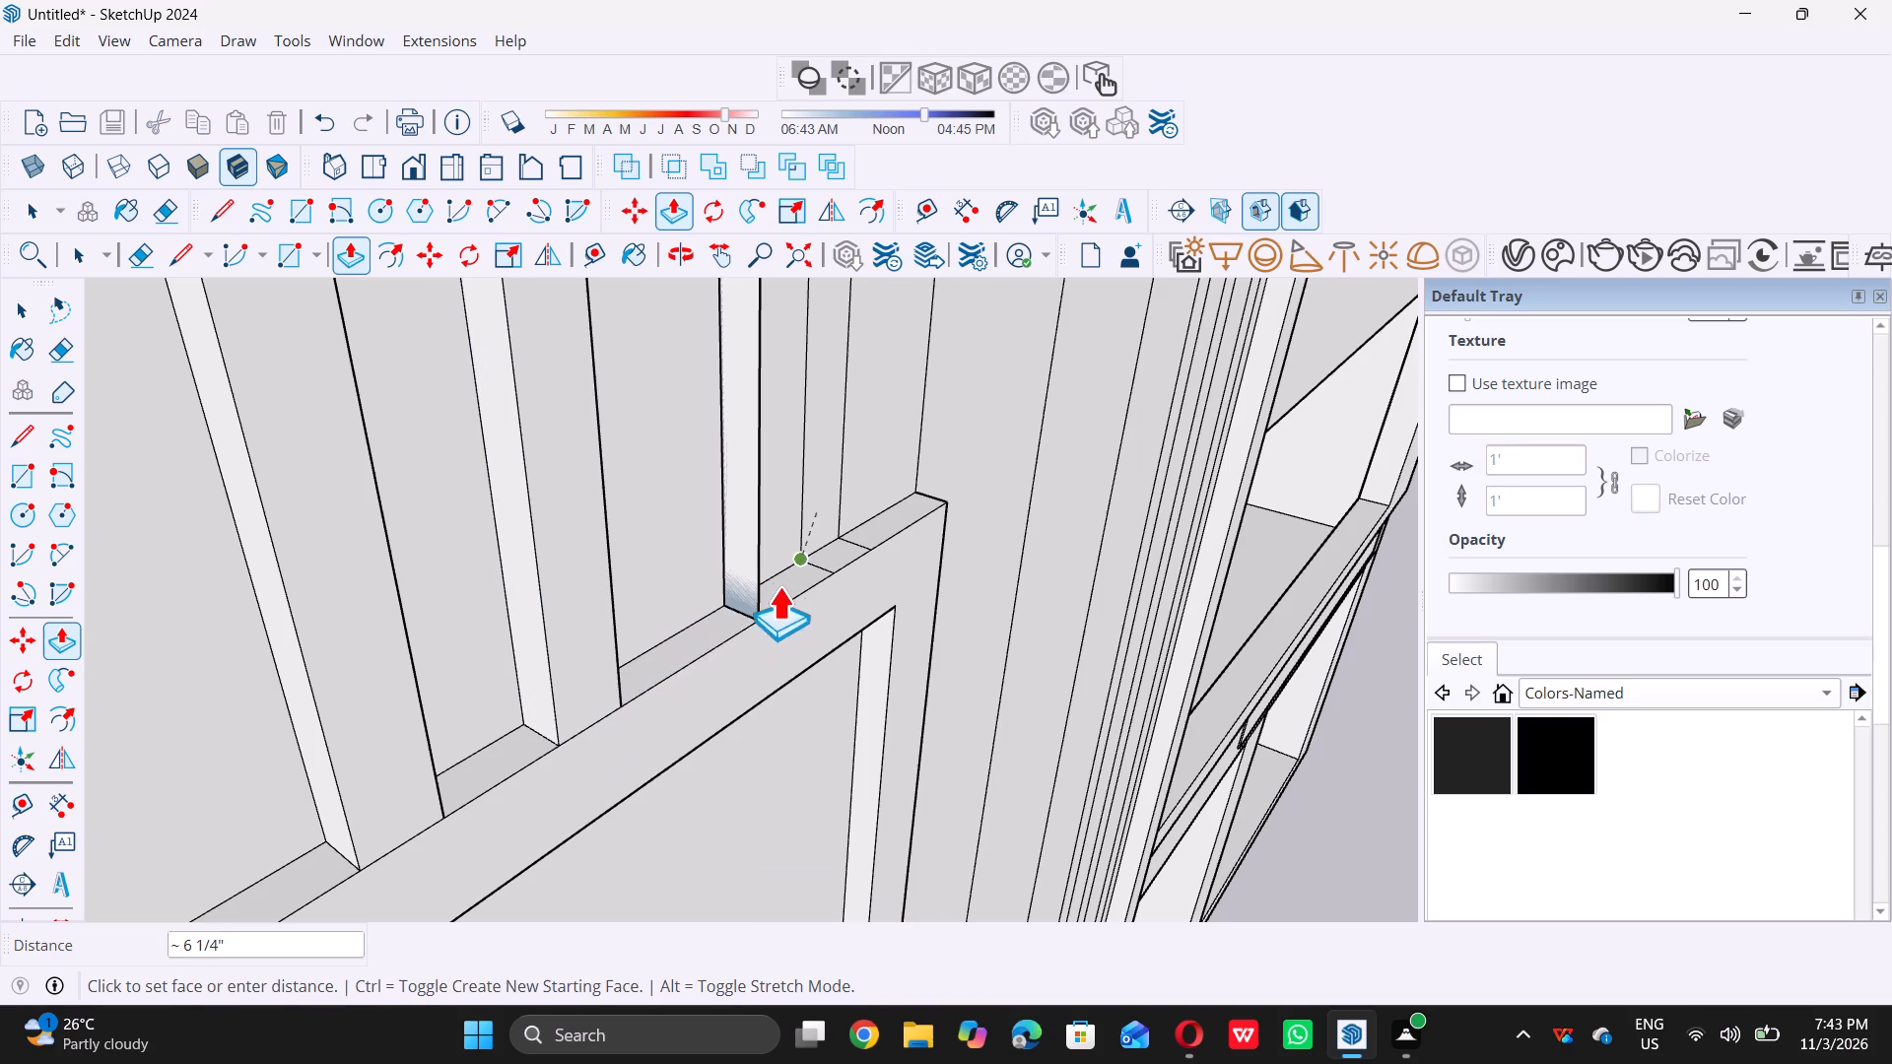
{"action": "key", "text": "space"}
{"action": "key", "text": "v"}
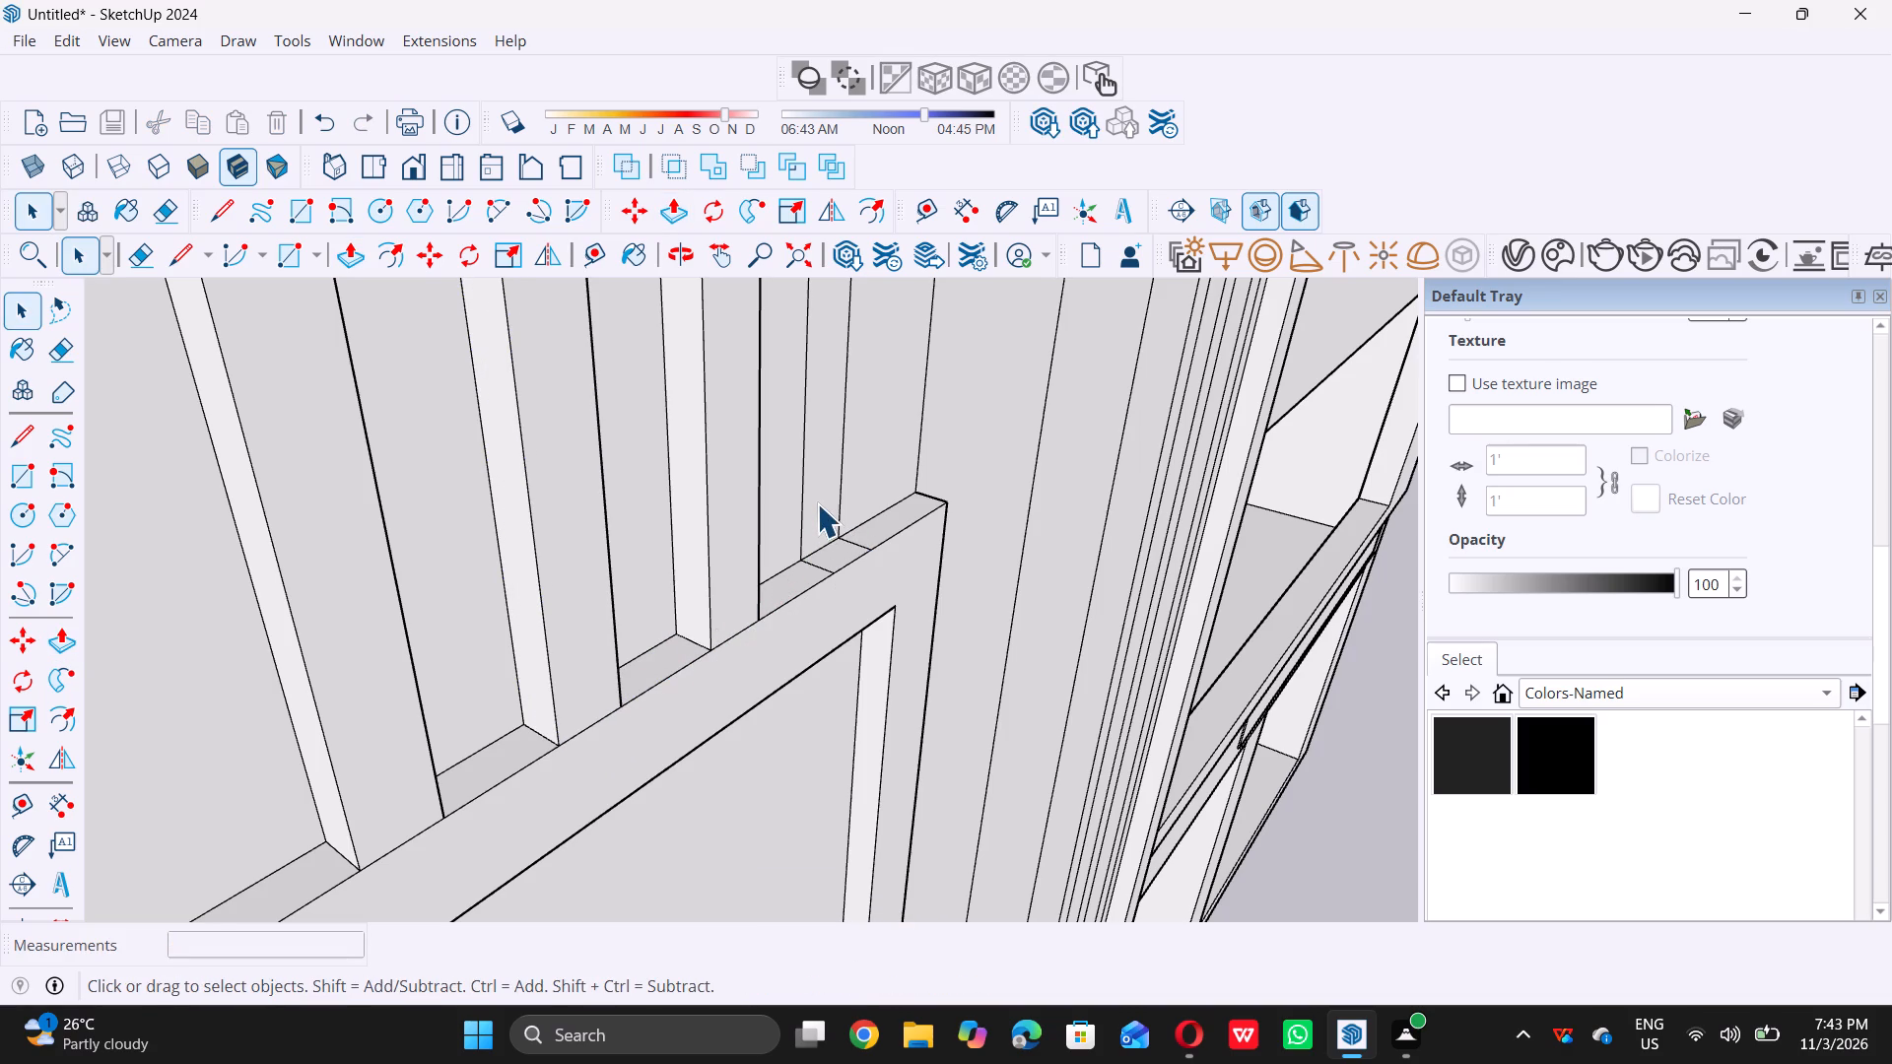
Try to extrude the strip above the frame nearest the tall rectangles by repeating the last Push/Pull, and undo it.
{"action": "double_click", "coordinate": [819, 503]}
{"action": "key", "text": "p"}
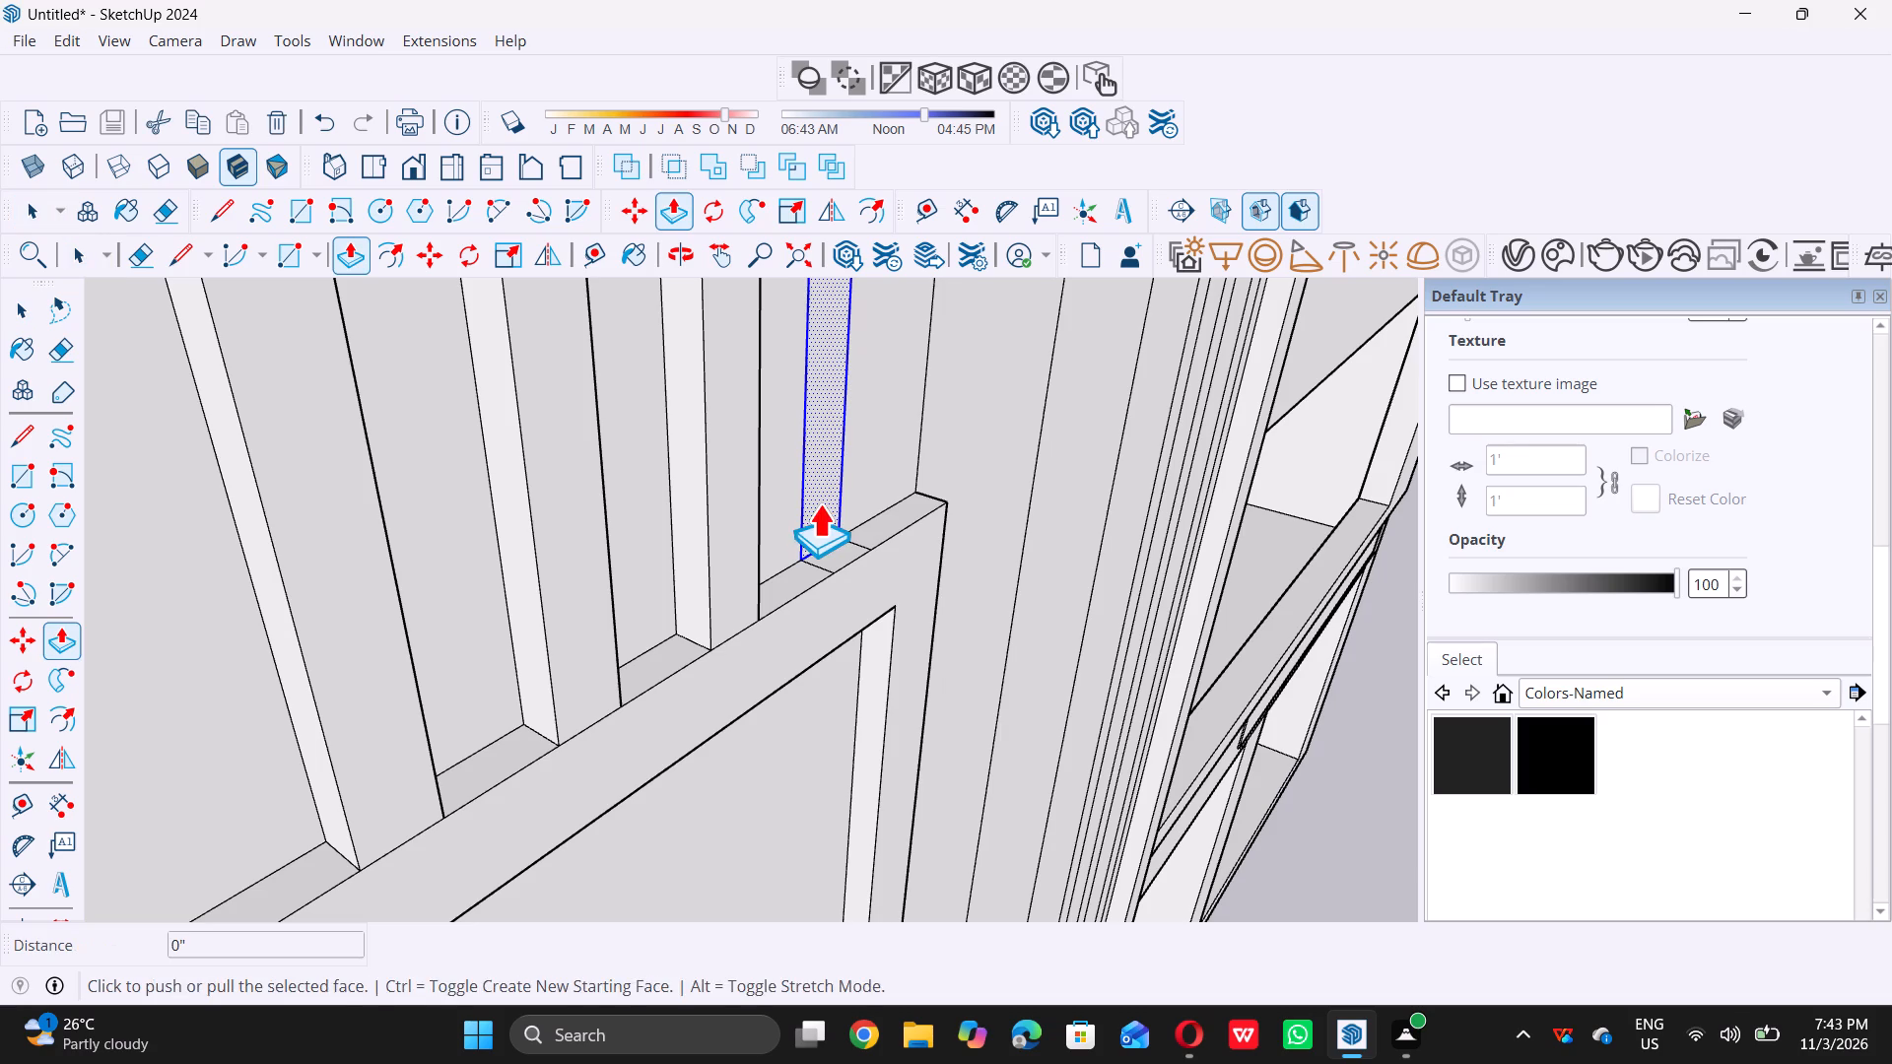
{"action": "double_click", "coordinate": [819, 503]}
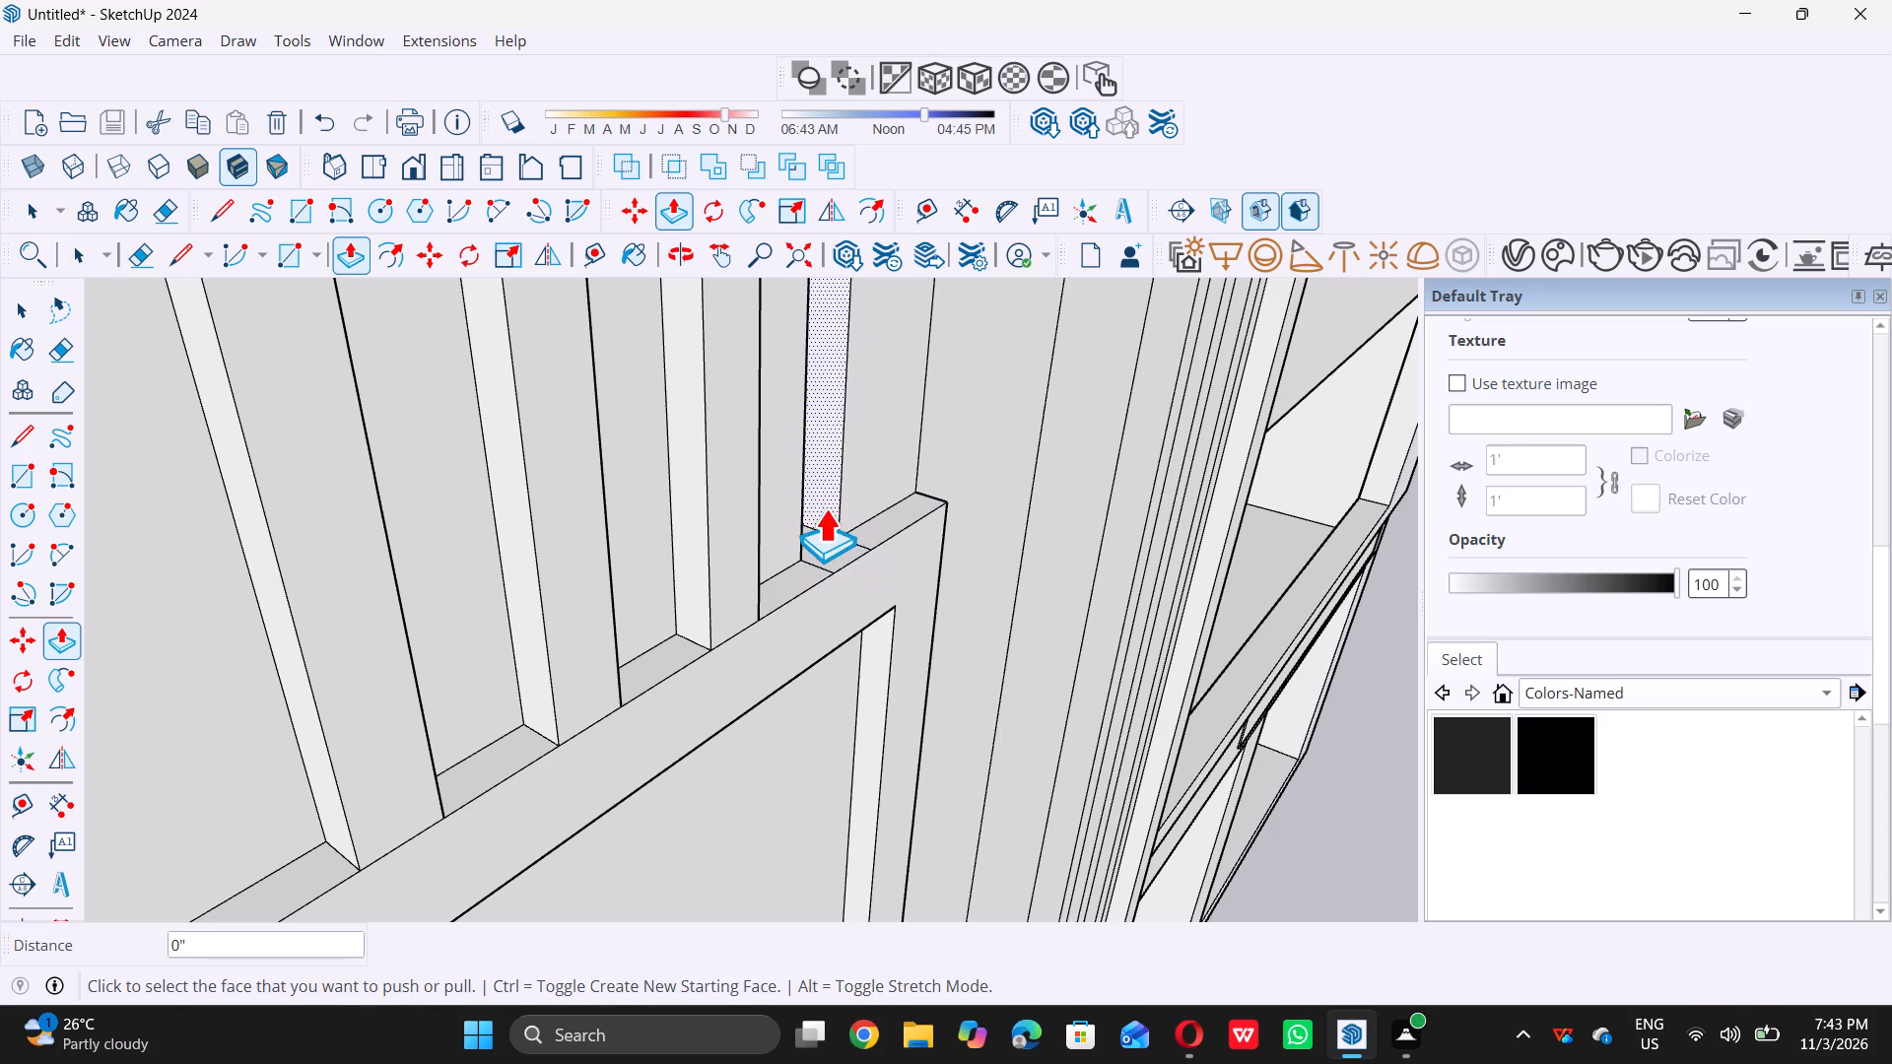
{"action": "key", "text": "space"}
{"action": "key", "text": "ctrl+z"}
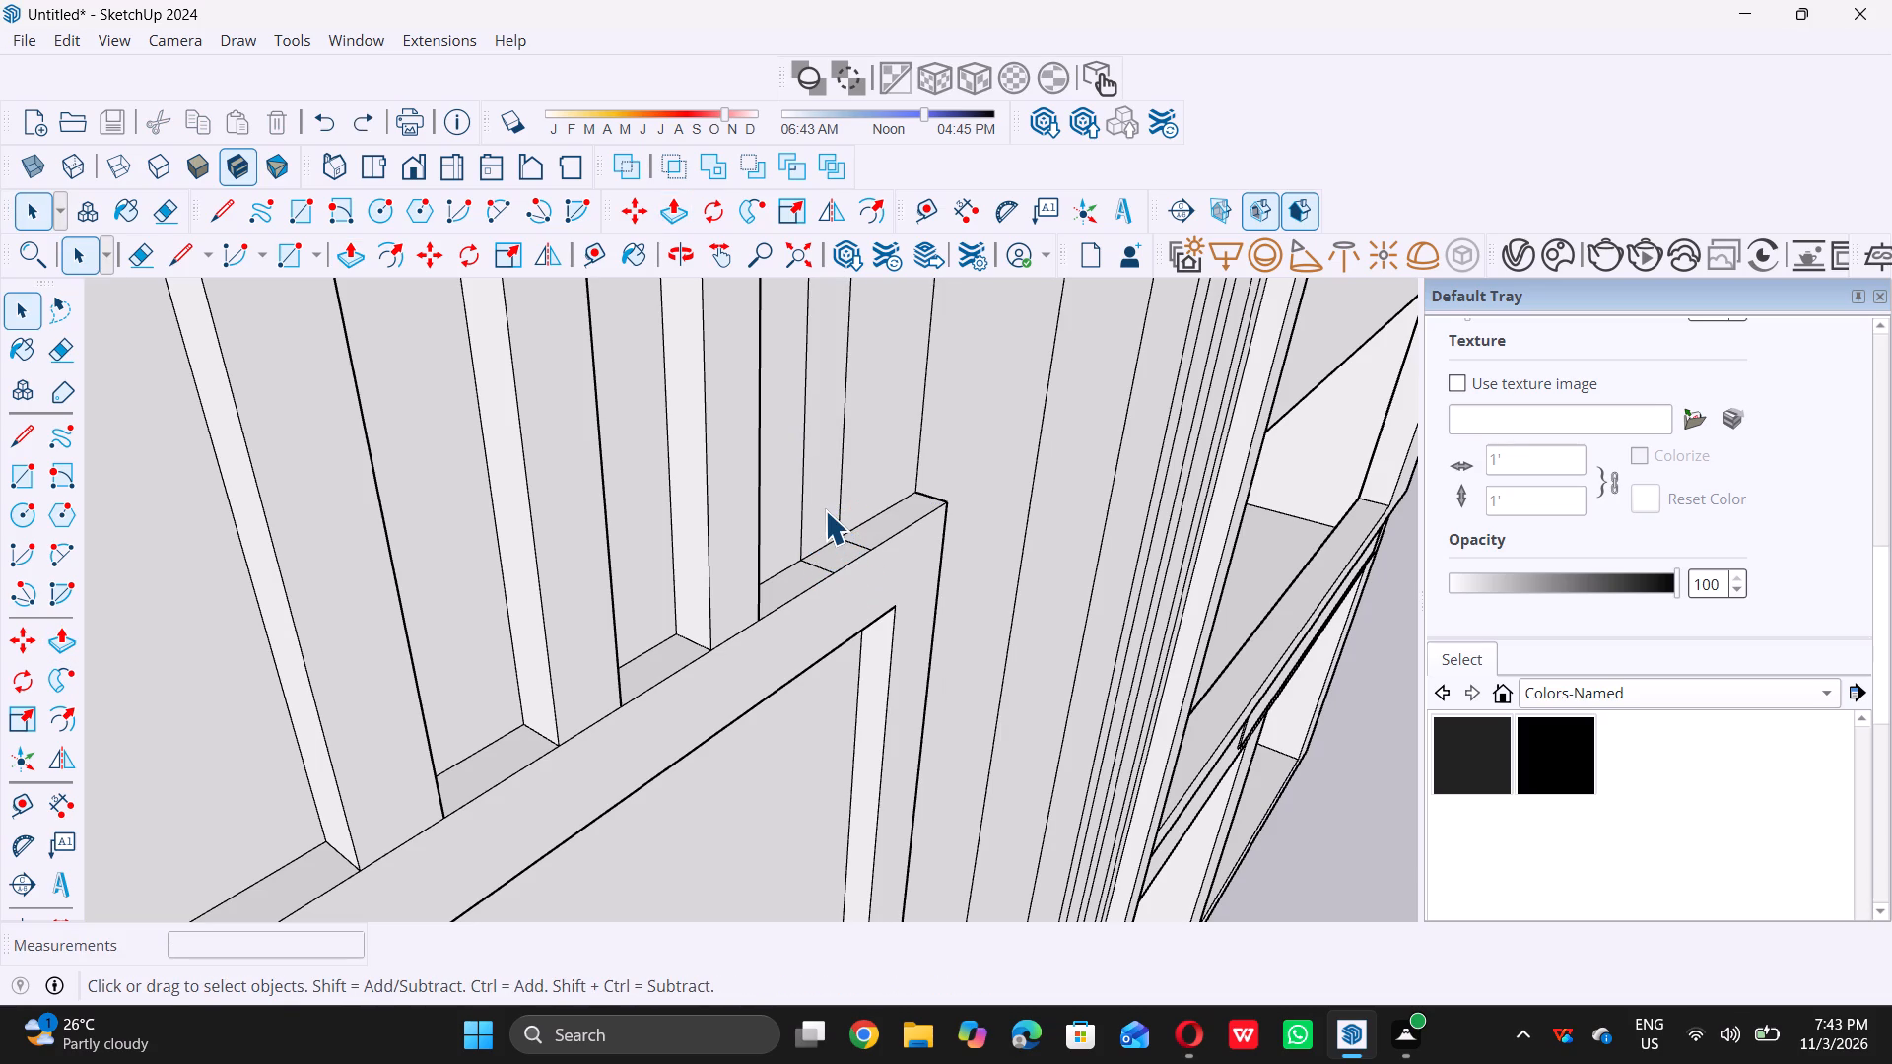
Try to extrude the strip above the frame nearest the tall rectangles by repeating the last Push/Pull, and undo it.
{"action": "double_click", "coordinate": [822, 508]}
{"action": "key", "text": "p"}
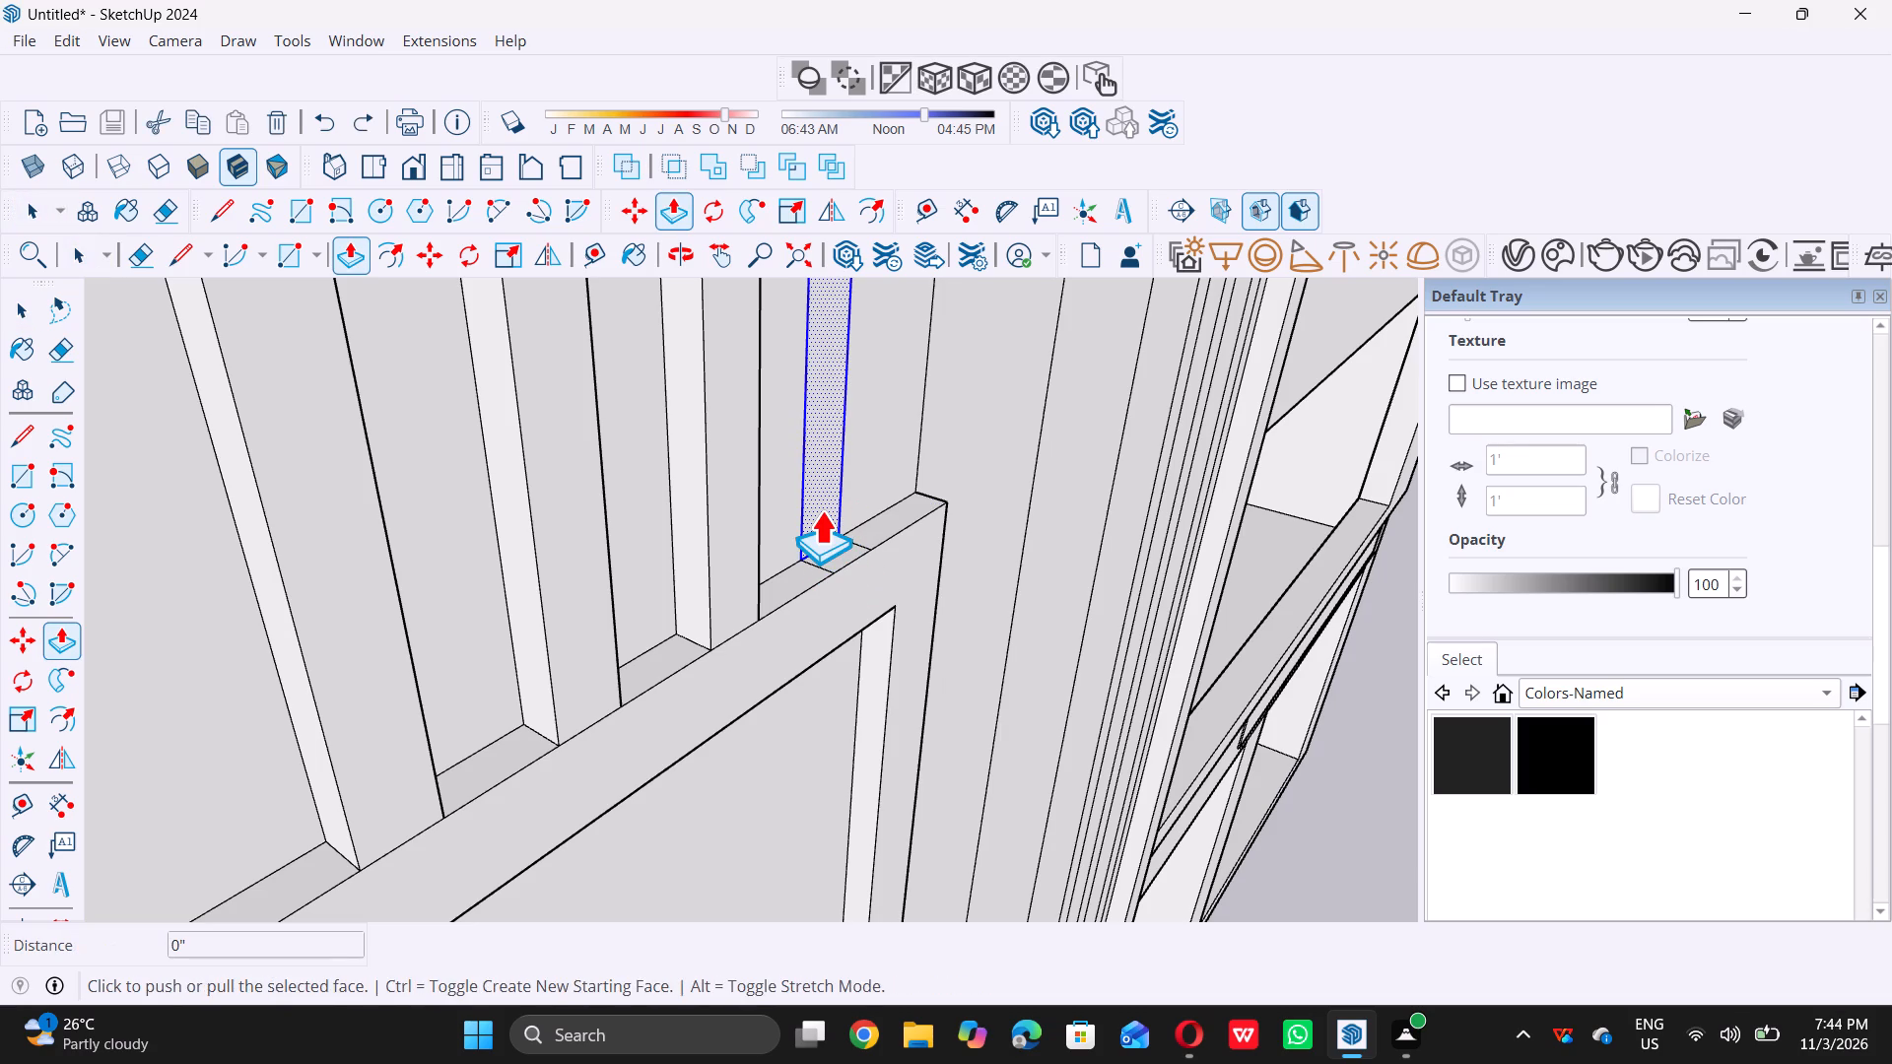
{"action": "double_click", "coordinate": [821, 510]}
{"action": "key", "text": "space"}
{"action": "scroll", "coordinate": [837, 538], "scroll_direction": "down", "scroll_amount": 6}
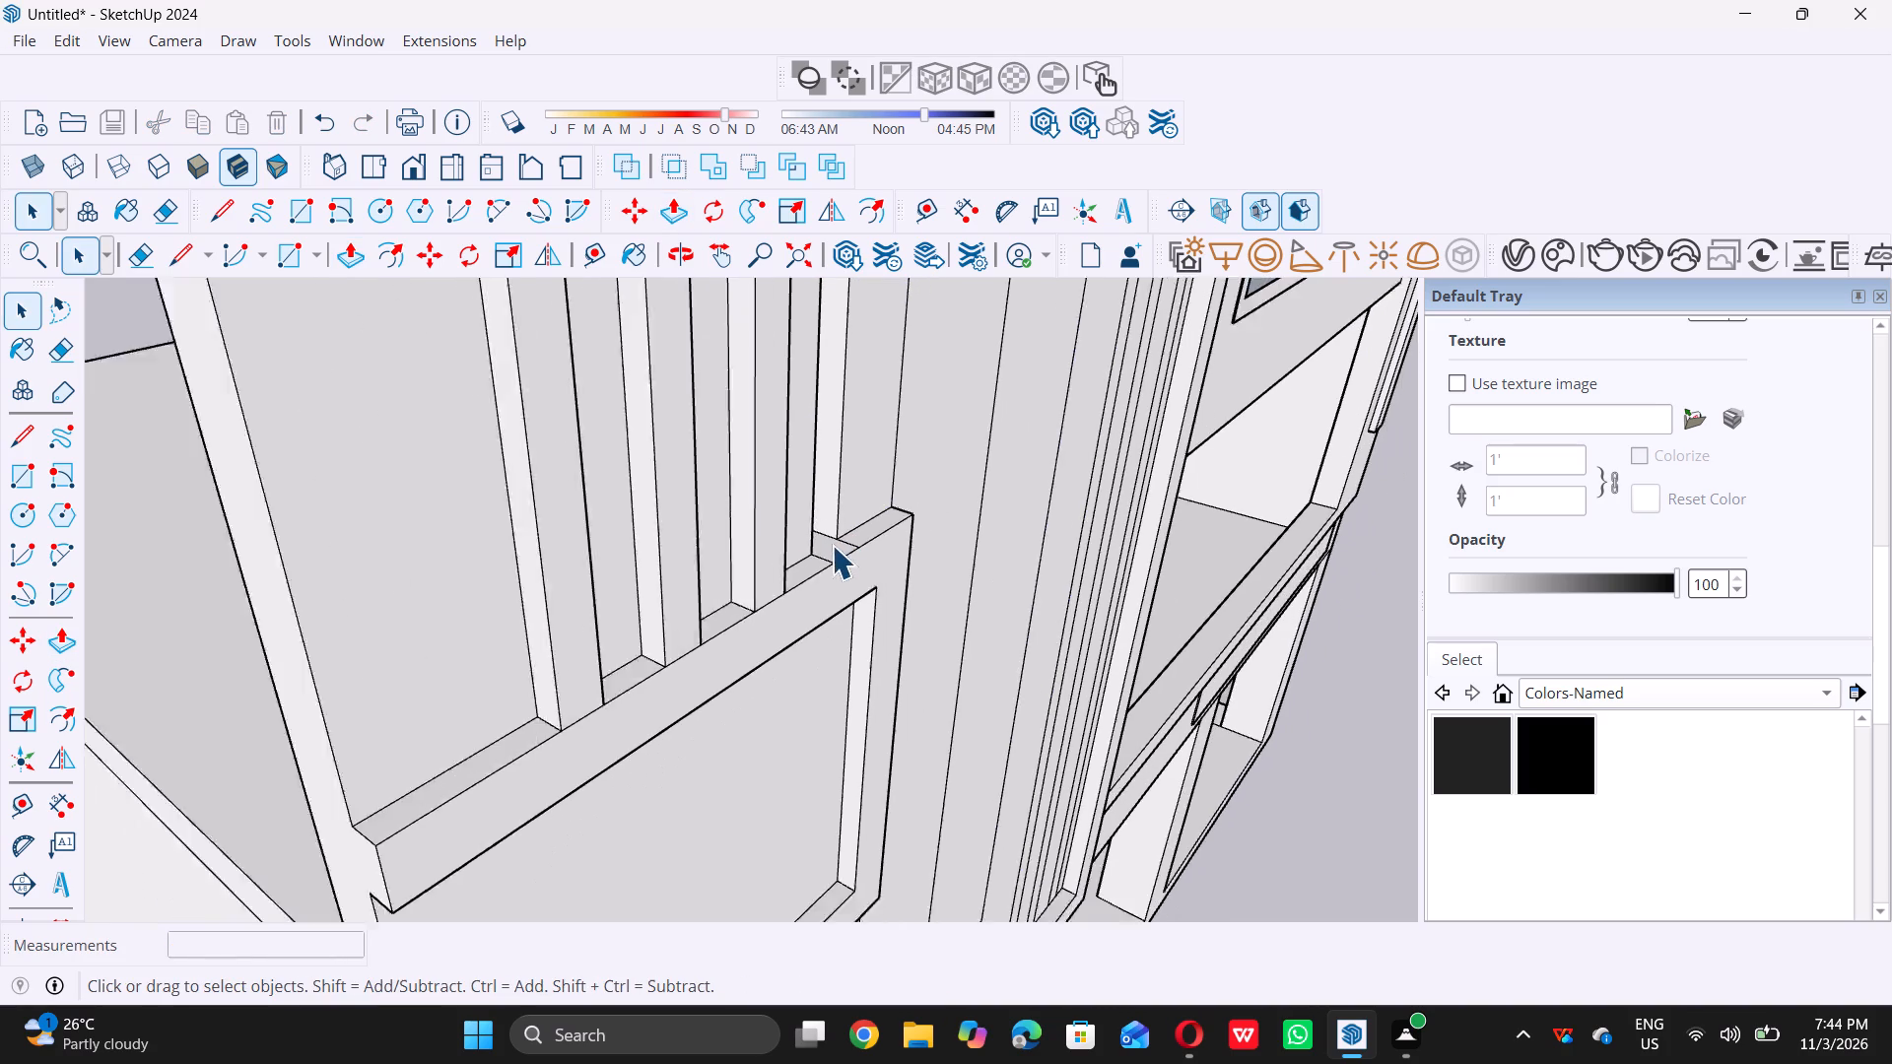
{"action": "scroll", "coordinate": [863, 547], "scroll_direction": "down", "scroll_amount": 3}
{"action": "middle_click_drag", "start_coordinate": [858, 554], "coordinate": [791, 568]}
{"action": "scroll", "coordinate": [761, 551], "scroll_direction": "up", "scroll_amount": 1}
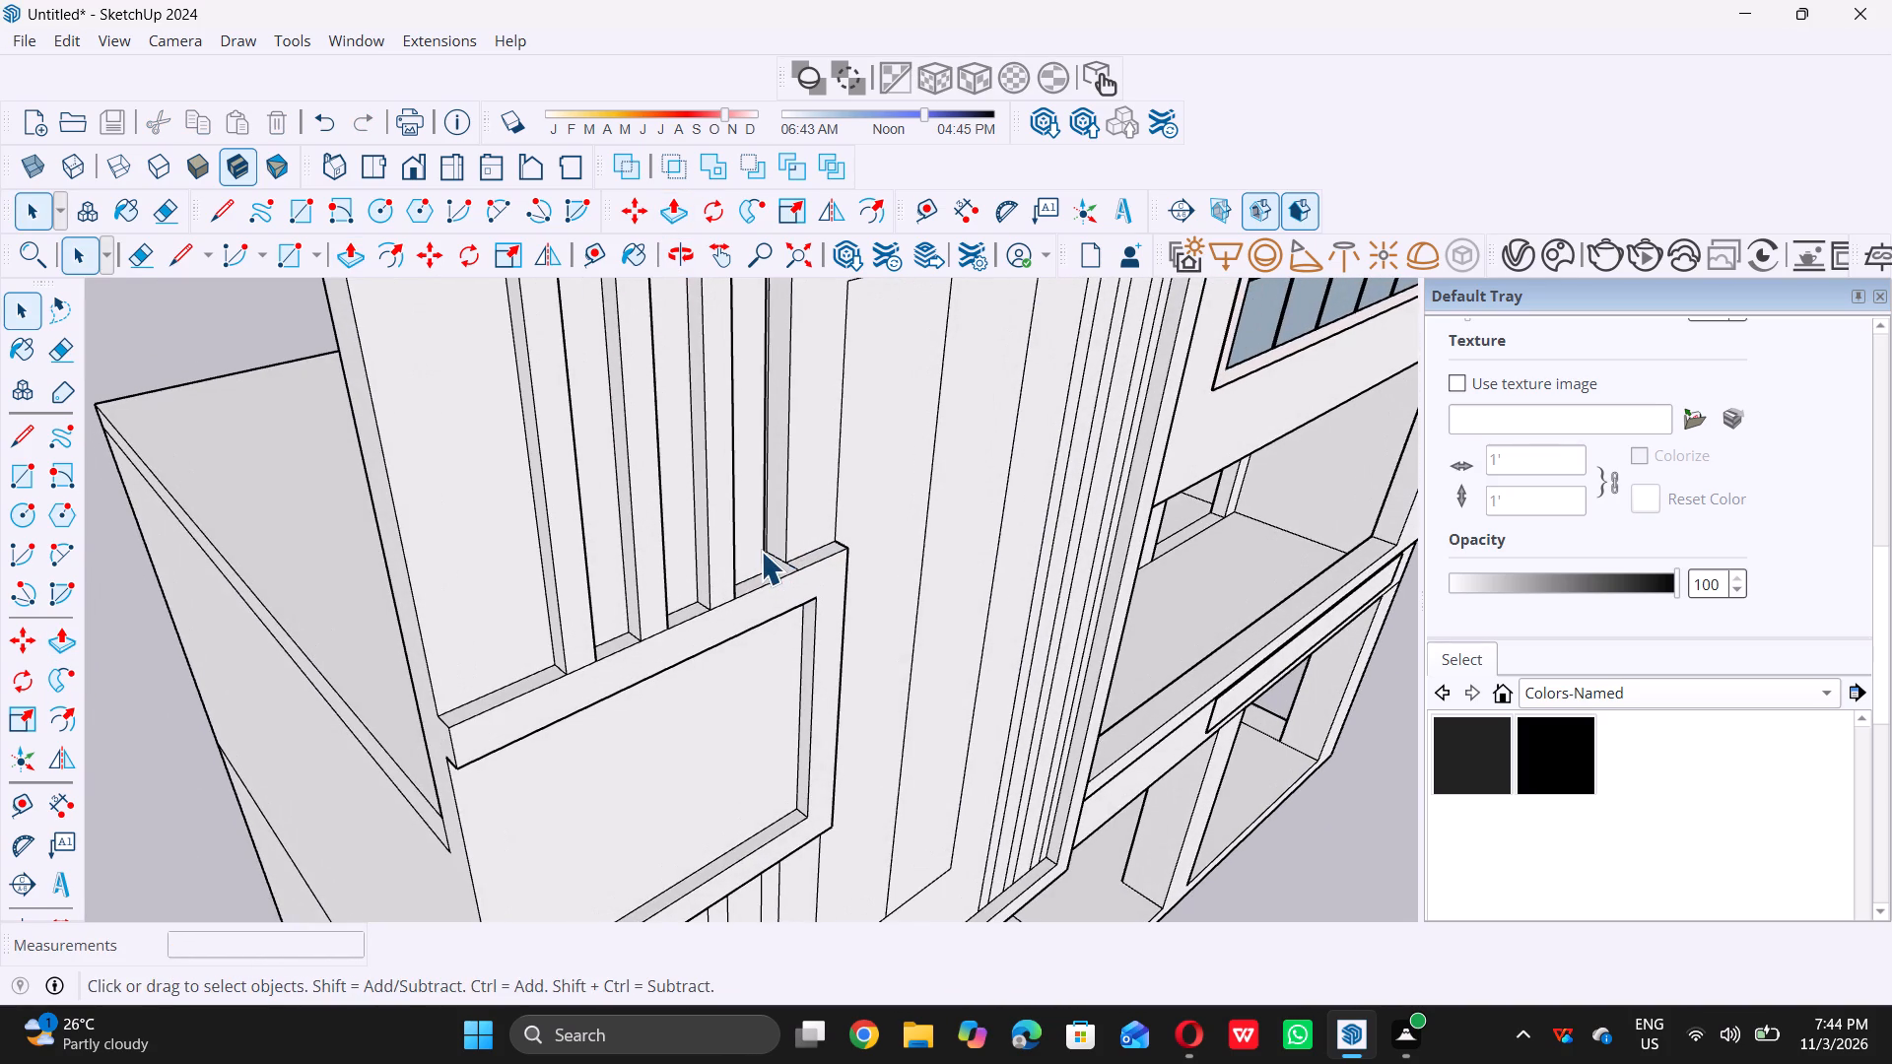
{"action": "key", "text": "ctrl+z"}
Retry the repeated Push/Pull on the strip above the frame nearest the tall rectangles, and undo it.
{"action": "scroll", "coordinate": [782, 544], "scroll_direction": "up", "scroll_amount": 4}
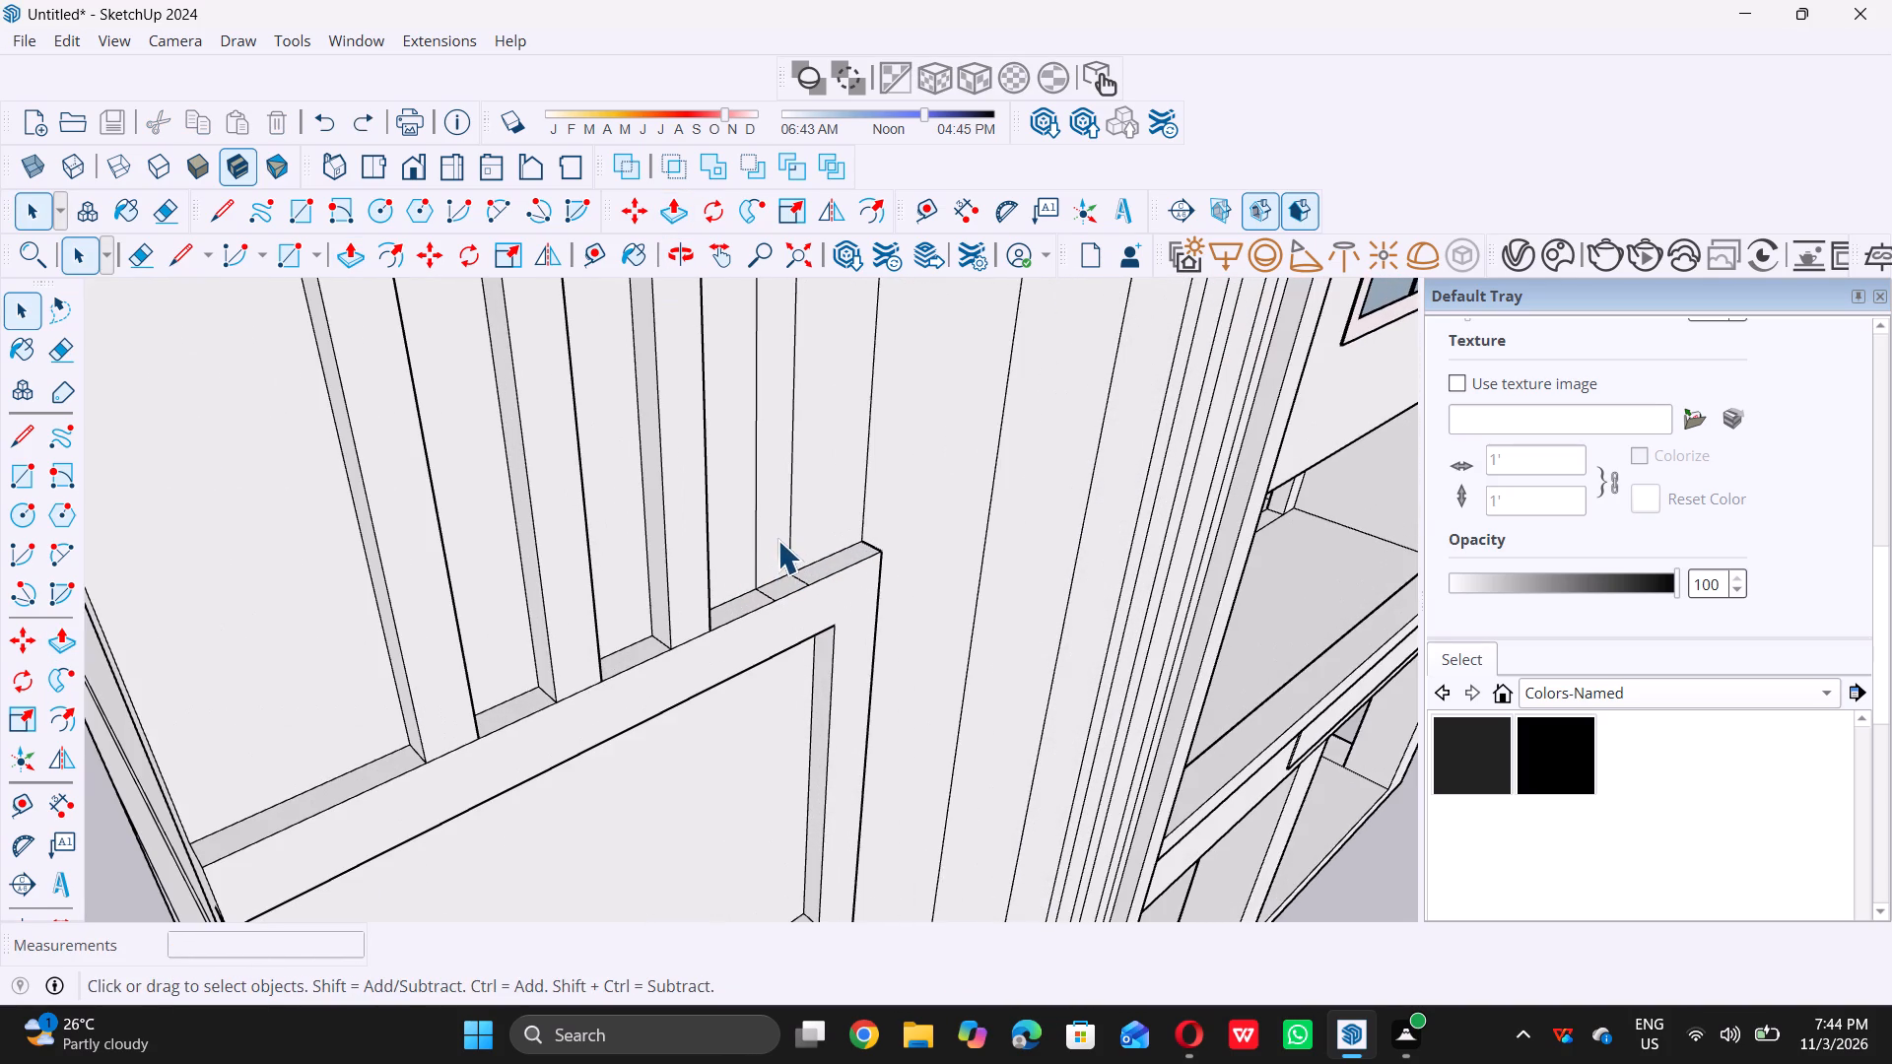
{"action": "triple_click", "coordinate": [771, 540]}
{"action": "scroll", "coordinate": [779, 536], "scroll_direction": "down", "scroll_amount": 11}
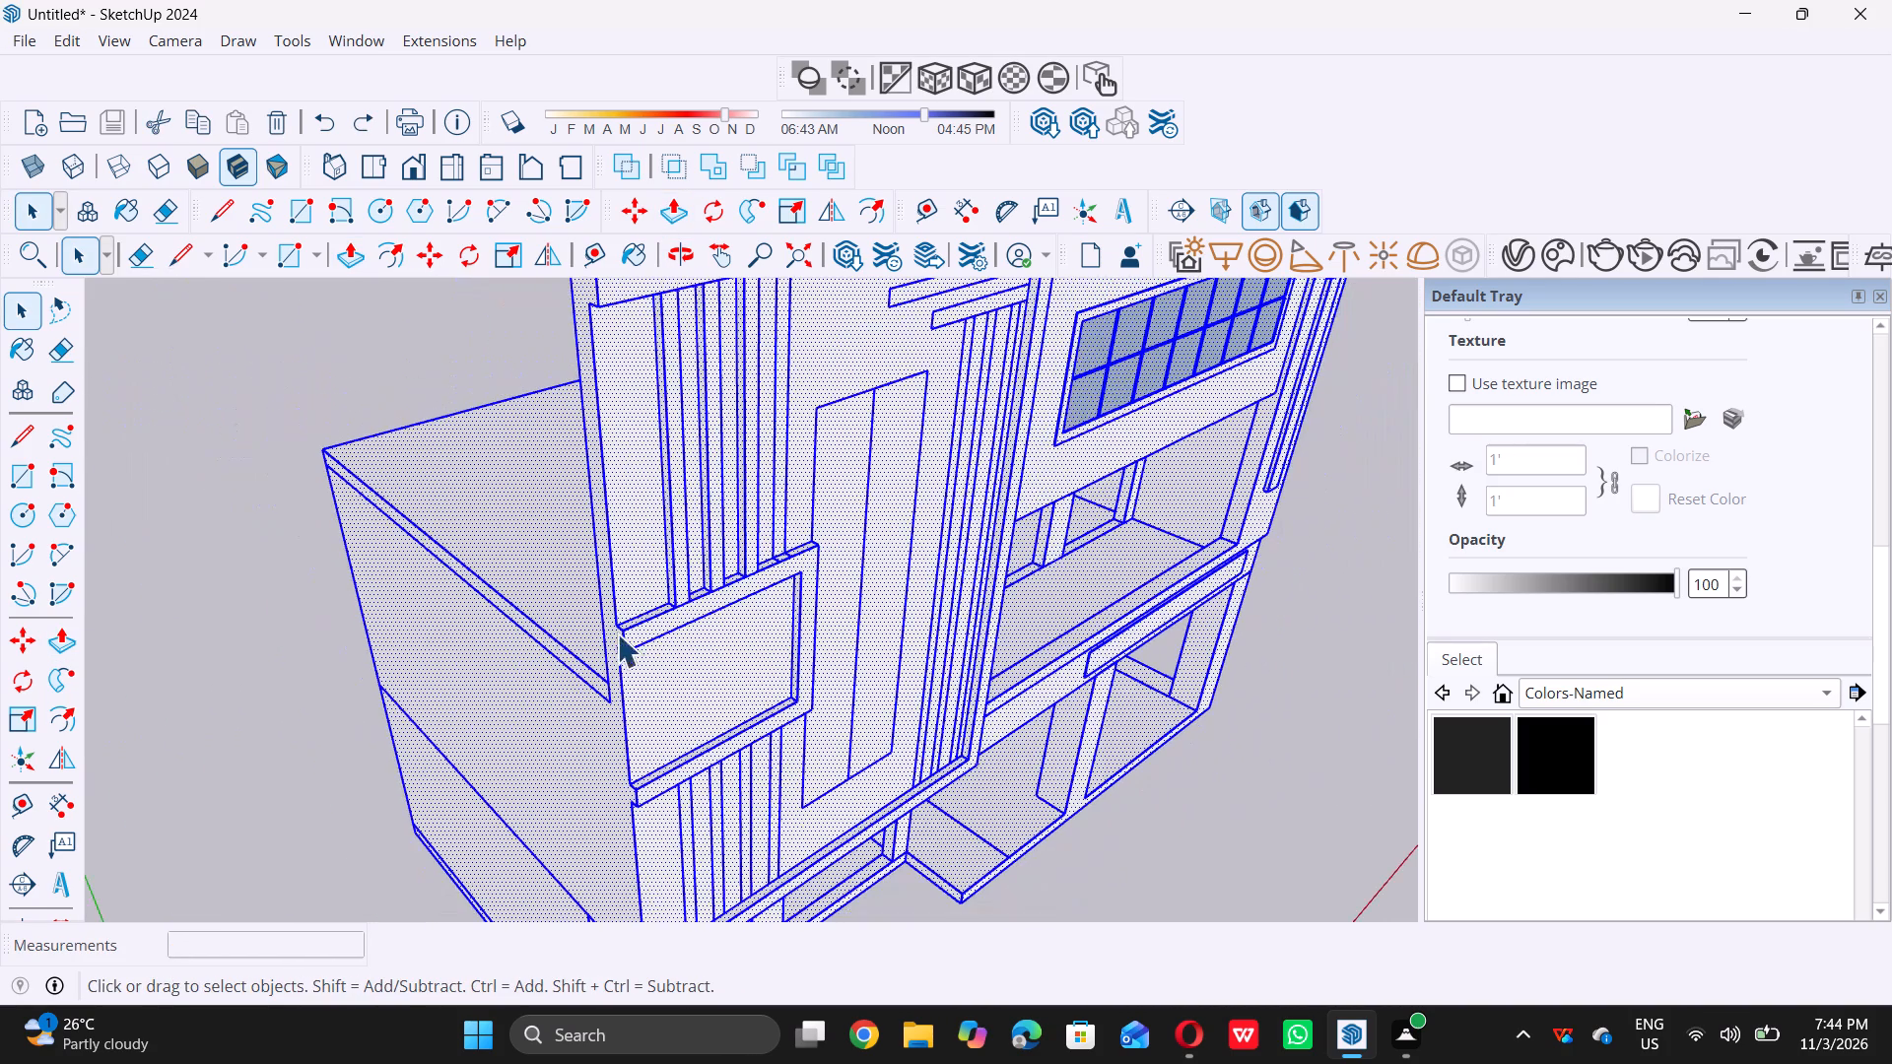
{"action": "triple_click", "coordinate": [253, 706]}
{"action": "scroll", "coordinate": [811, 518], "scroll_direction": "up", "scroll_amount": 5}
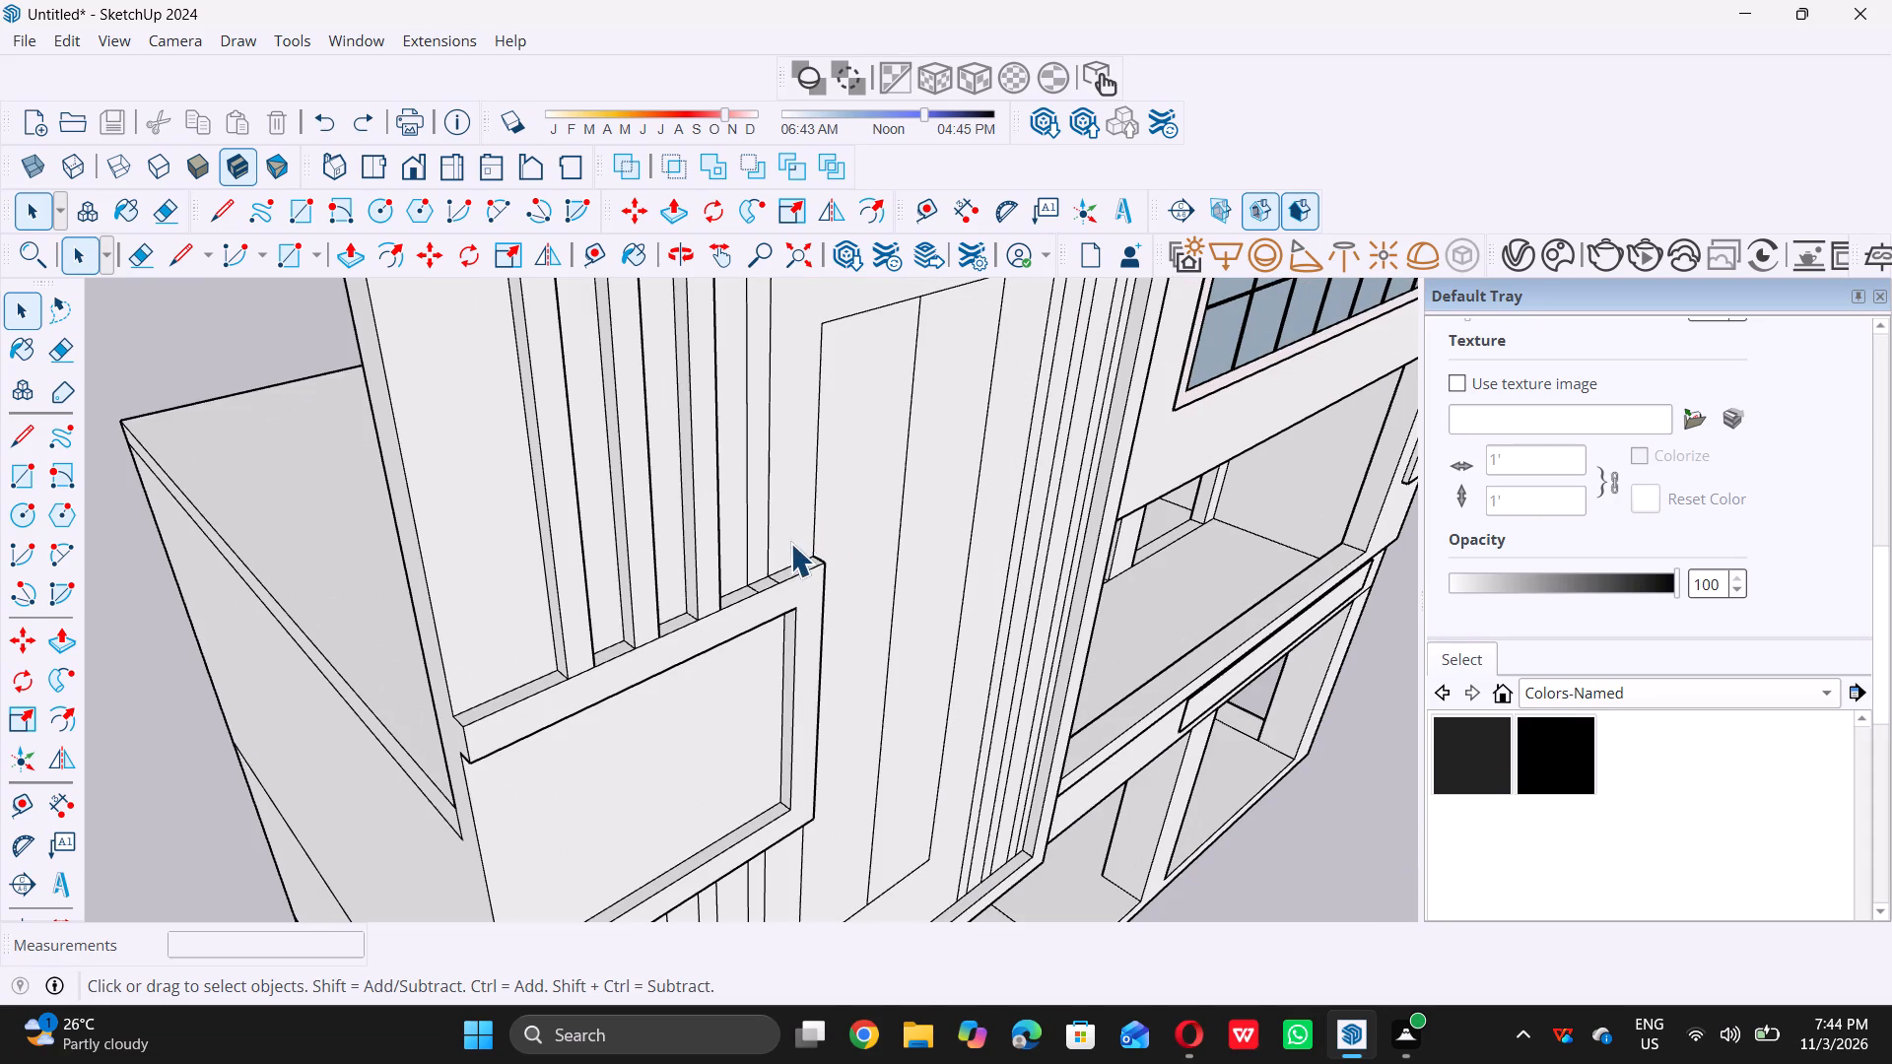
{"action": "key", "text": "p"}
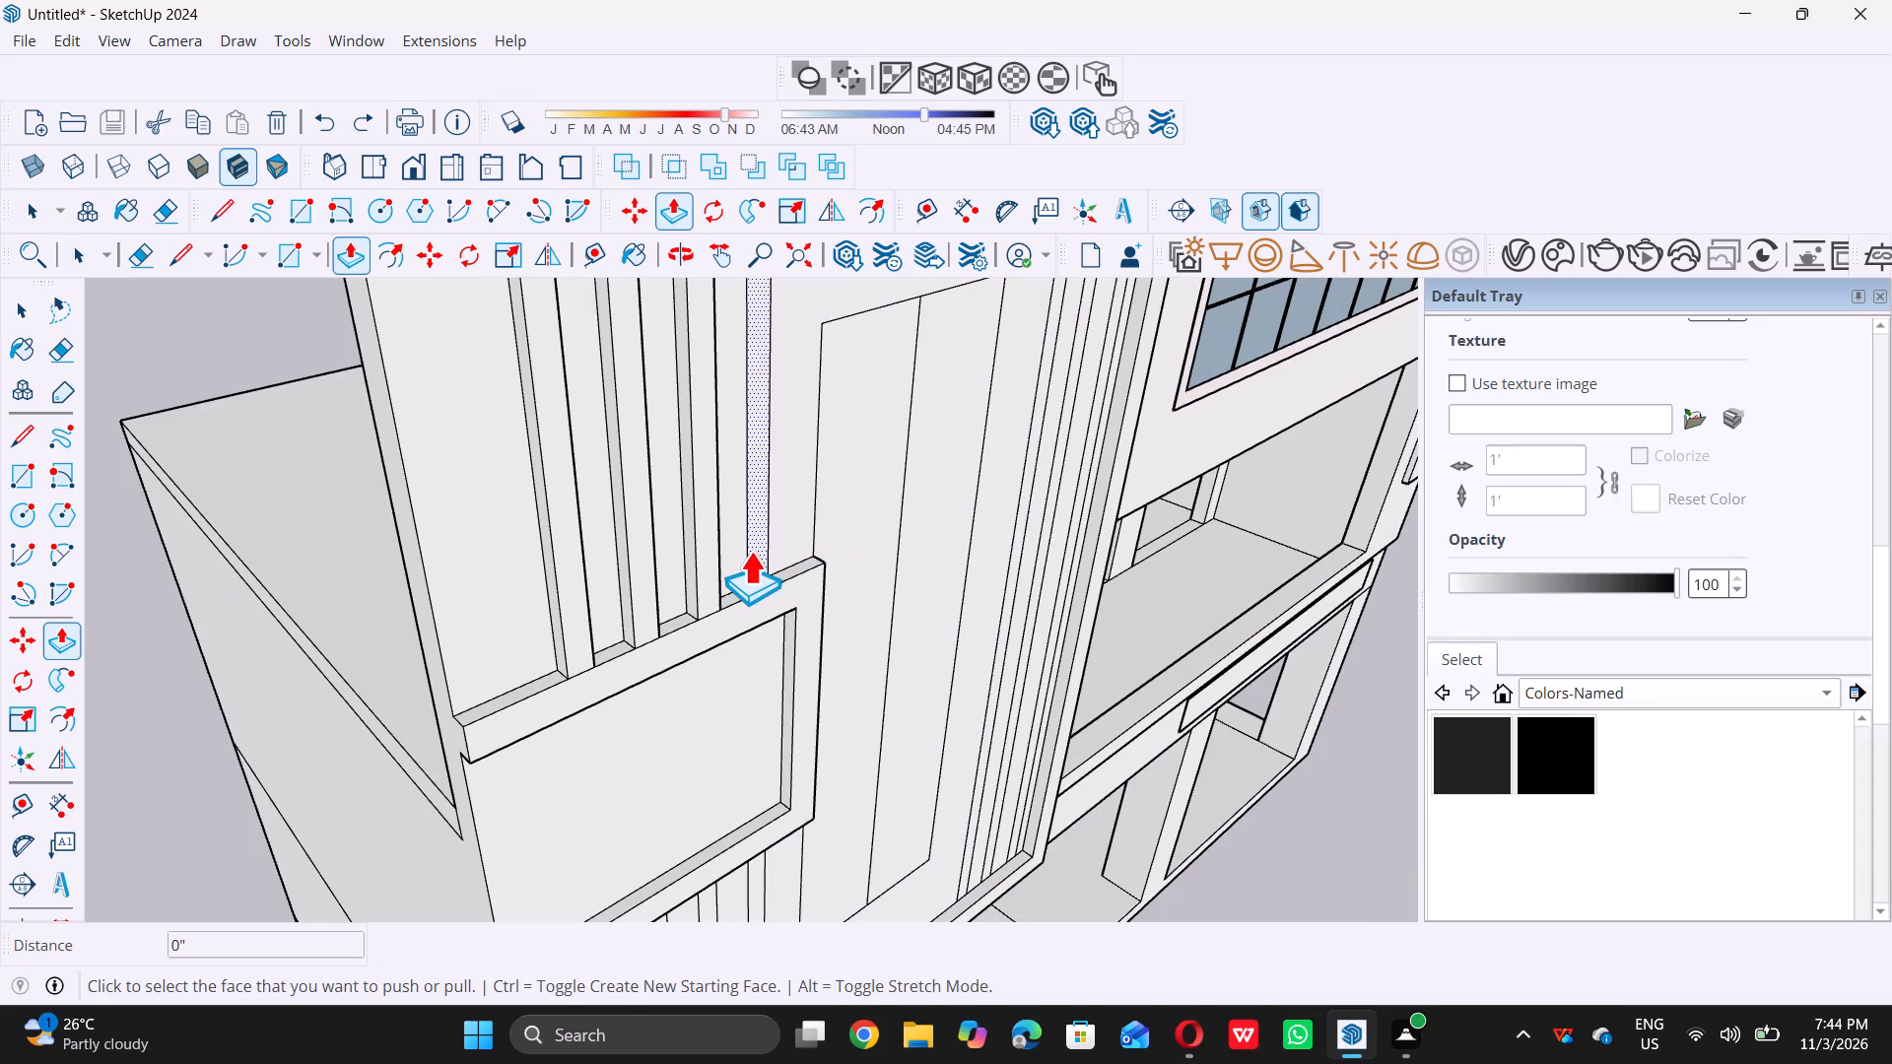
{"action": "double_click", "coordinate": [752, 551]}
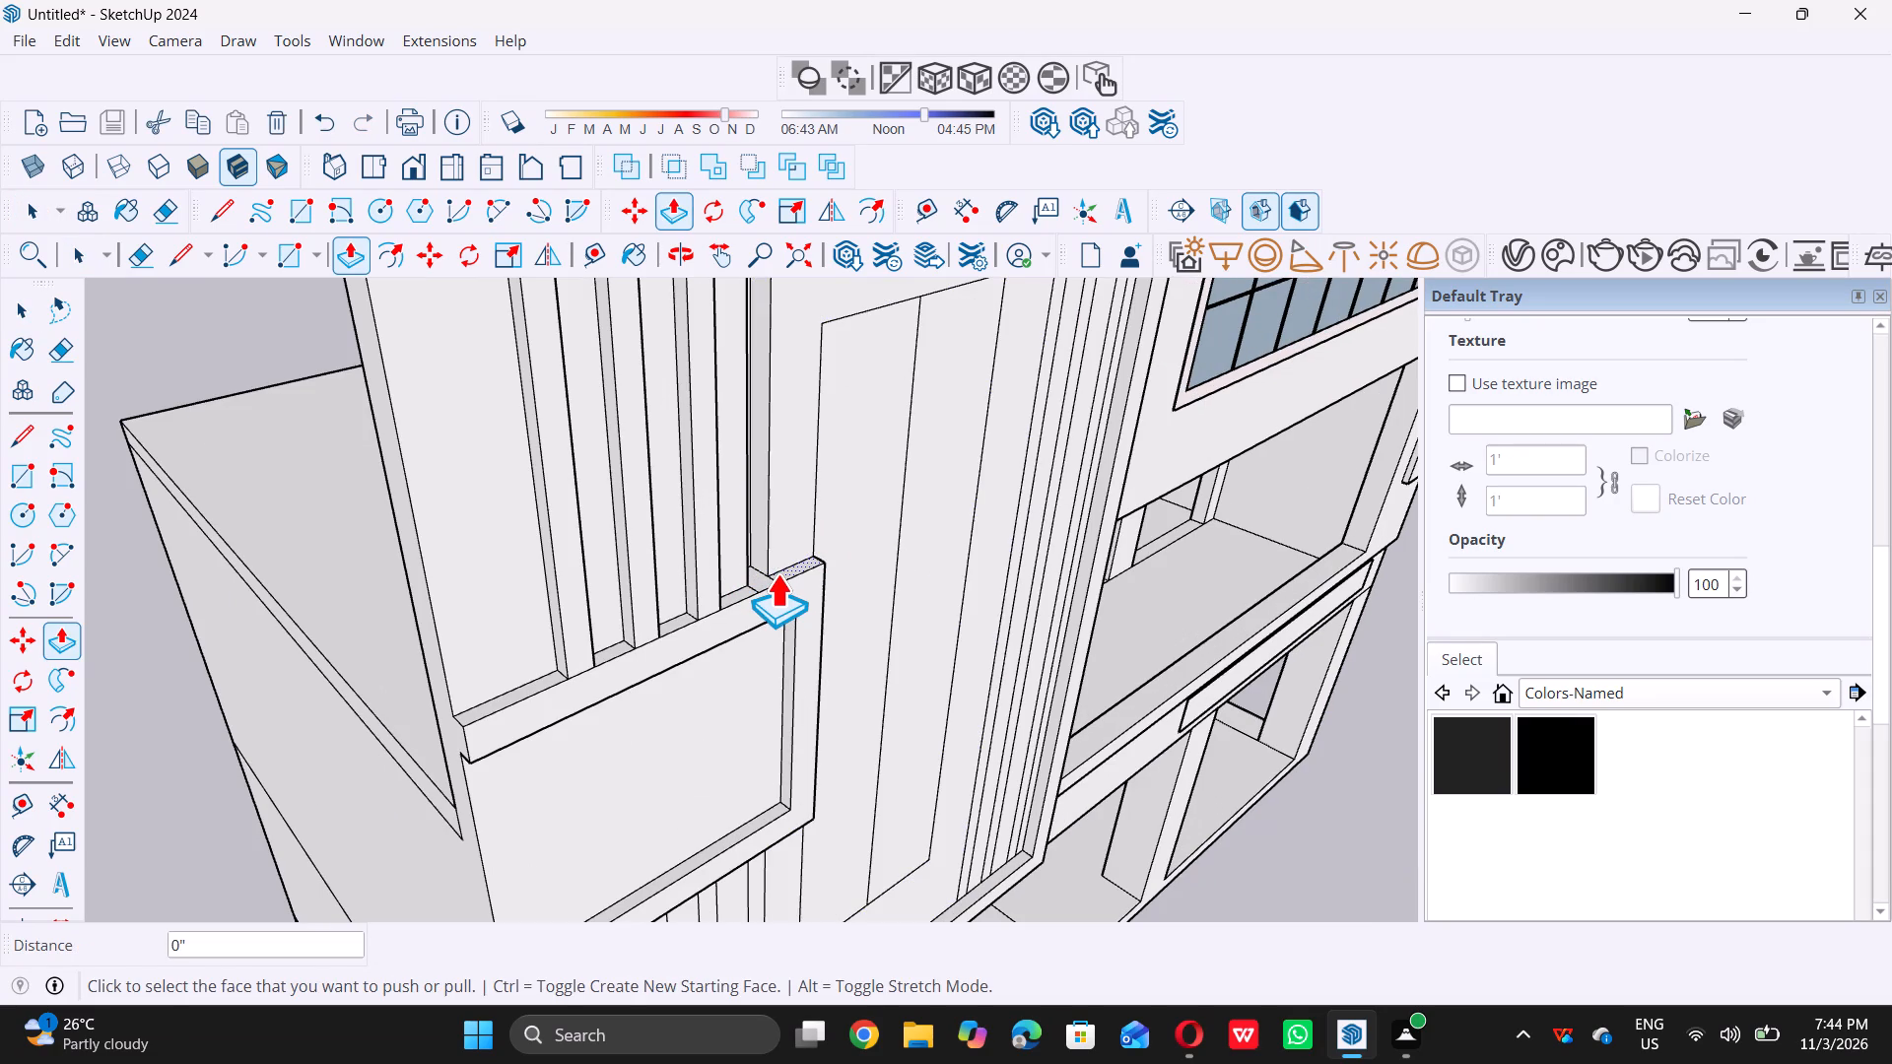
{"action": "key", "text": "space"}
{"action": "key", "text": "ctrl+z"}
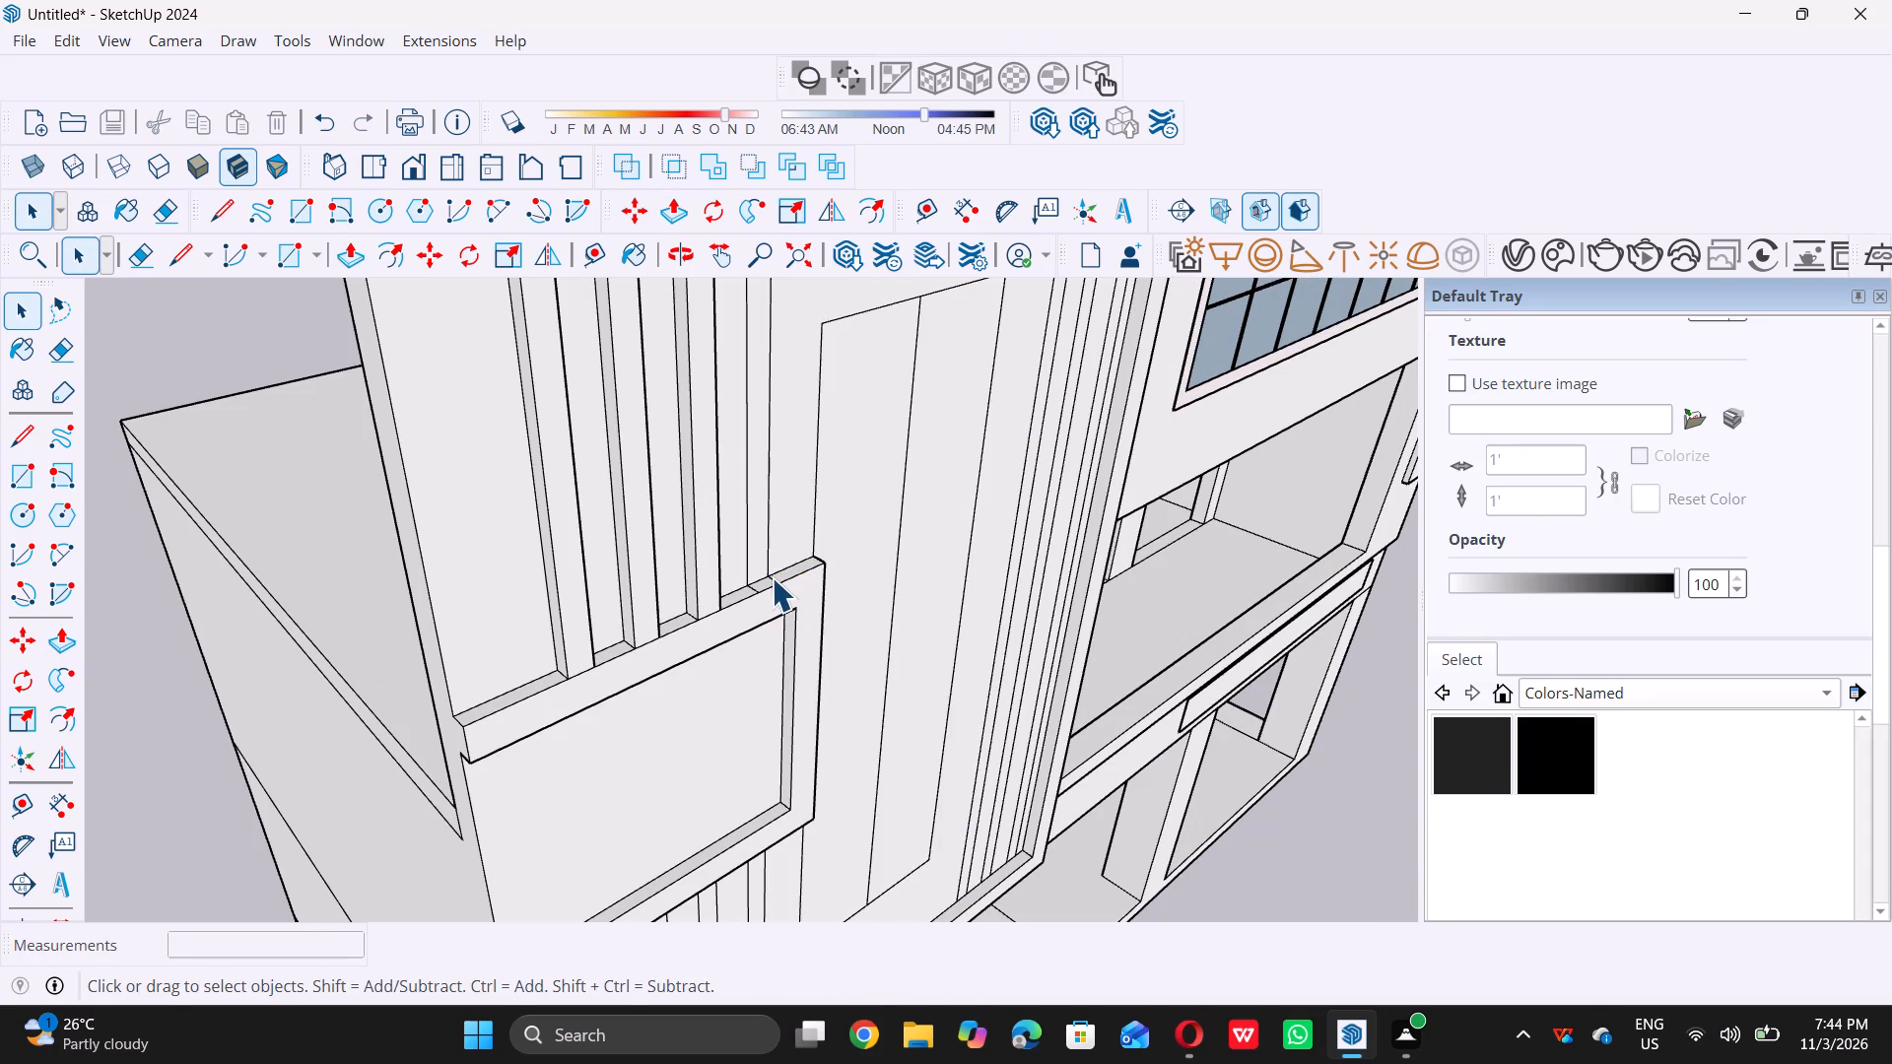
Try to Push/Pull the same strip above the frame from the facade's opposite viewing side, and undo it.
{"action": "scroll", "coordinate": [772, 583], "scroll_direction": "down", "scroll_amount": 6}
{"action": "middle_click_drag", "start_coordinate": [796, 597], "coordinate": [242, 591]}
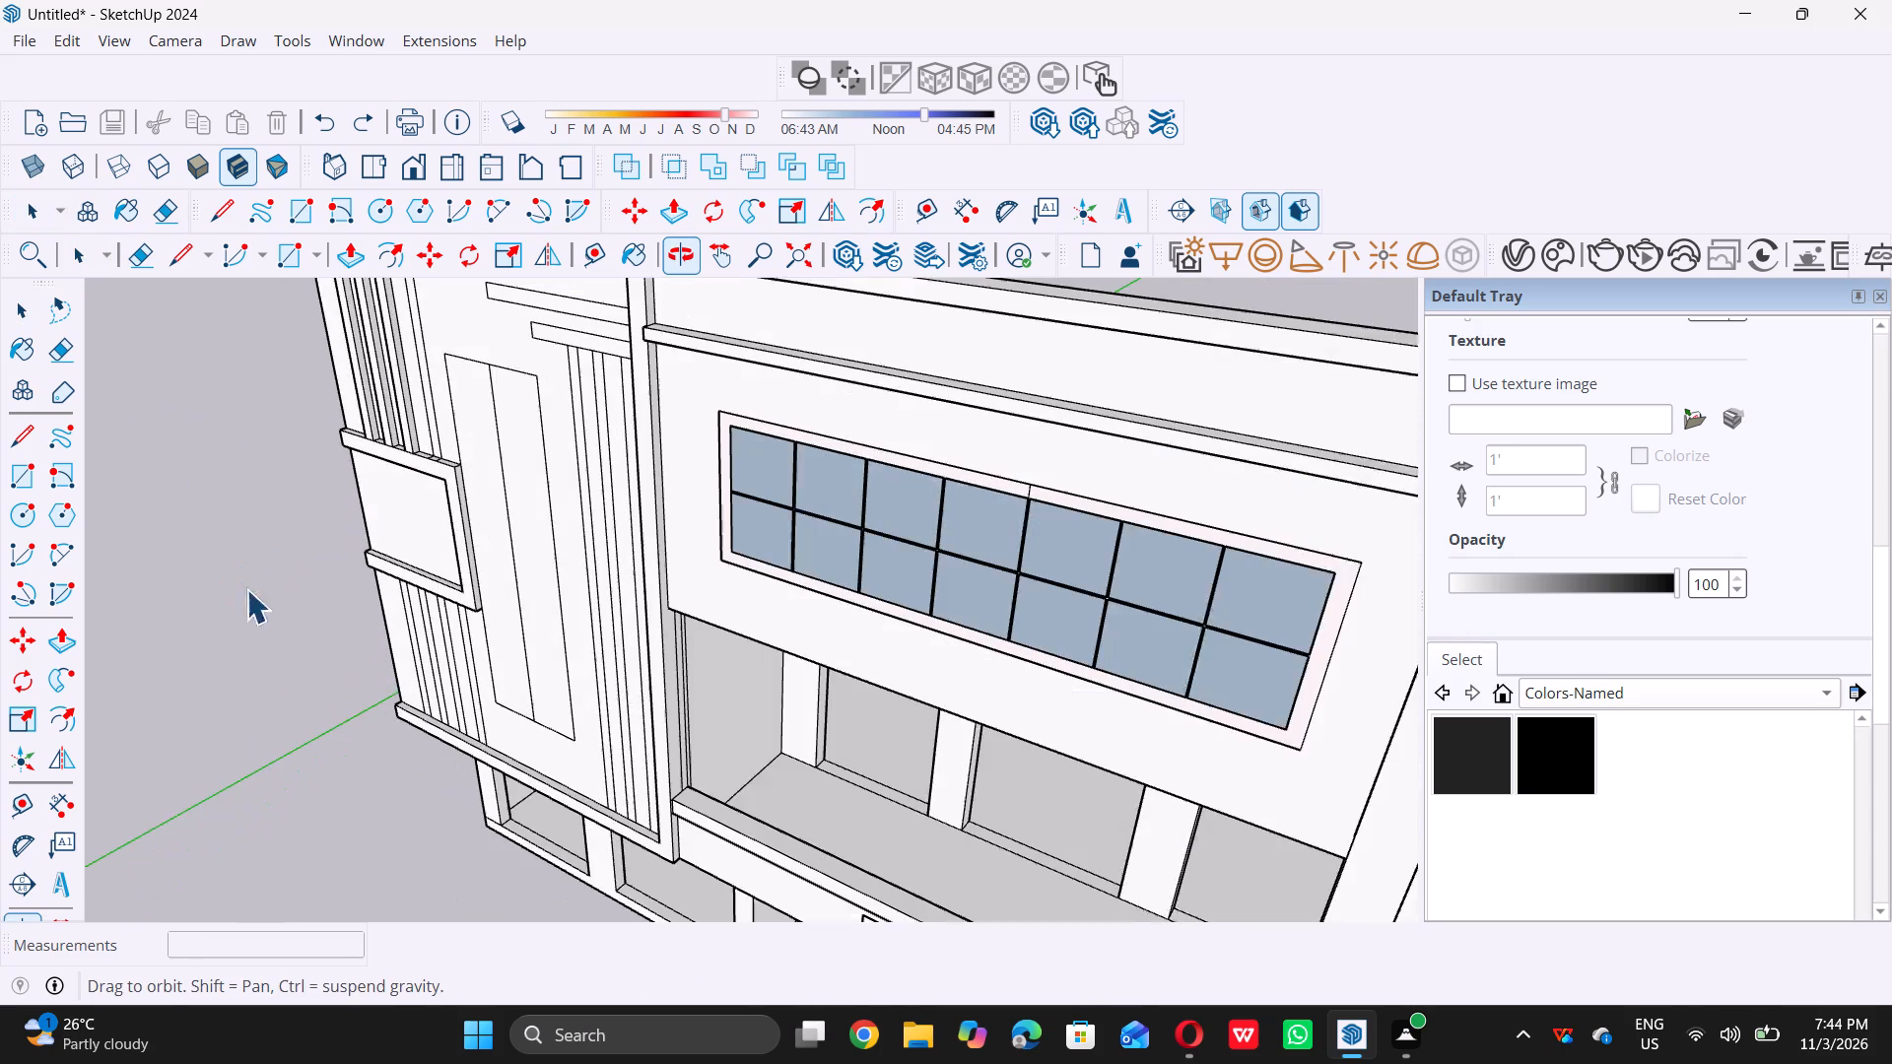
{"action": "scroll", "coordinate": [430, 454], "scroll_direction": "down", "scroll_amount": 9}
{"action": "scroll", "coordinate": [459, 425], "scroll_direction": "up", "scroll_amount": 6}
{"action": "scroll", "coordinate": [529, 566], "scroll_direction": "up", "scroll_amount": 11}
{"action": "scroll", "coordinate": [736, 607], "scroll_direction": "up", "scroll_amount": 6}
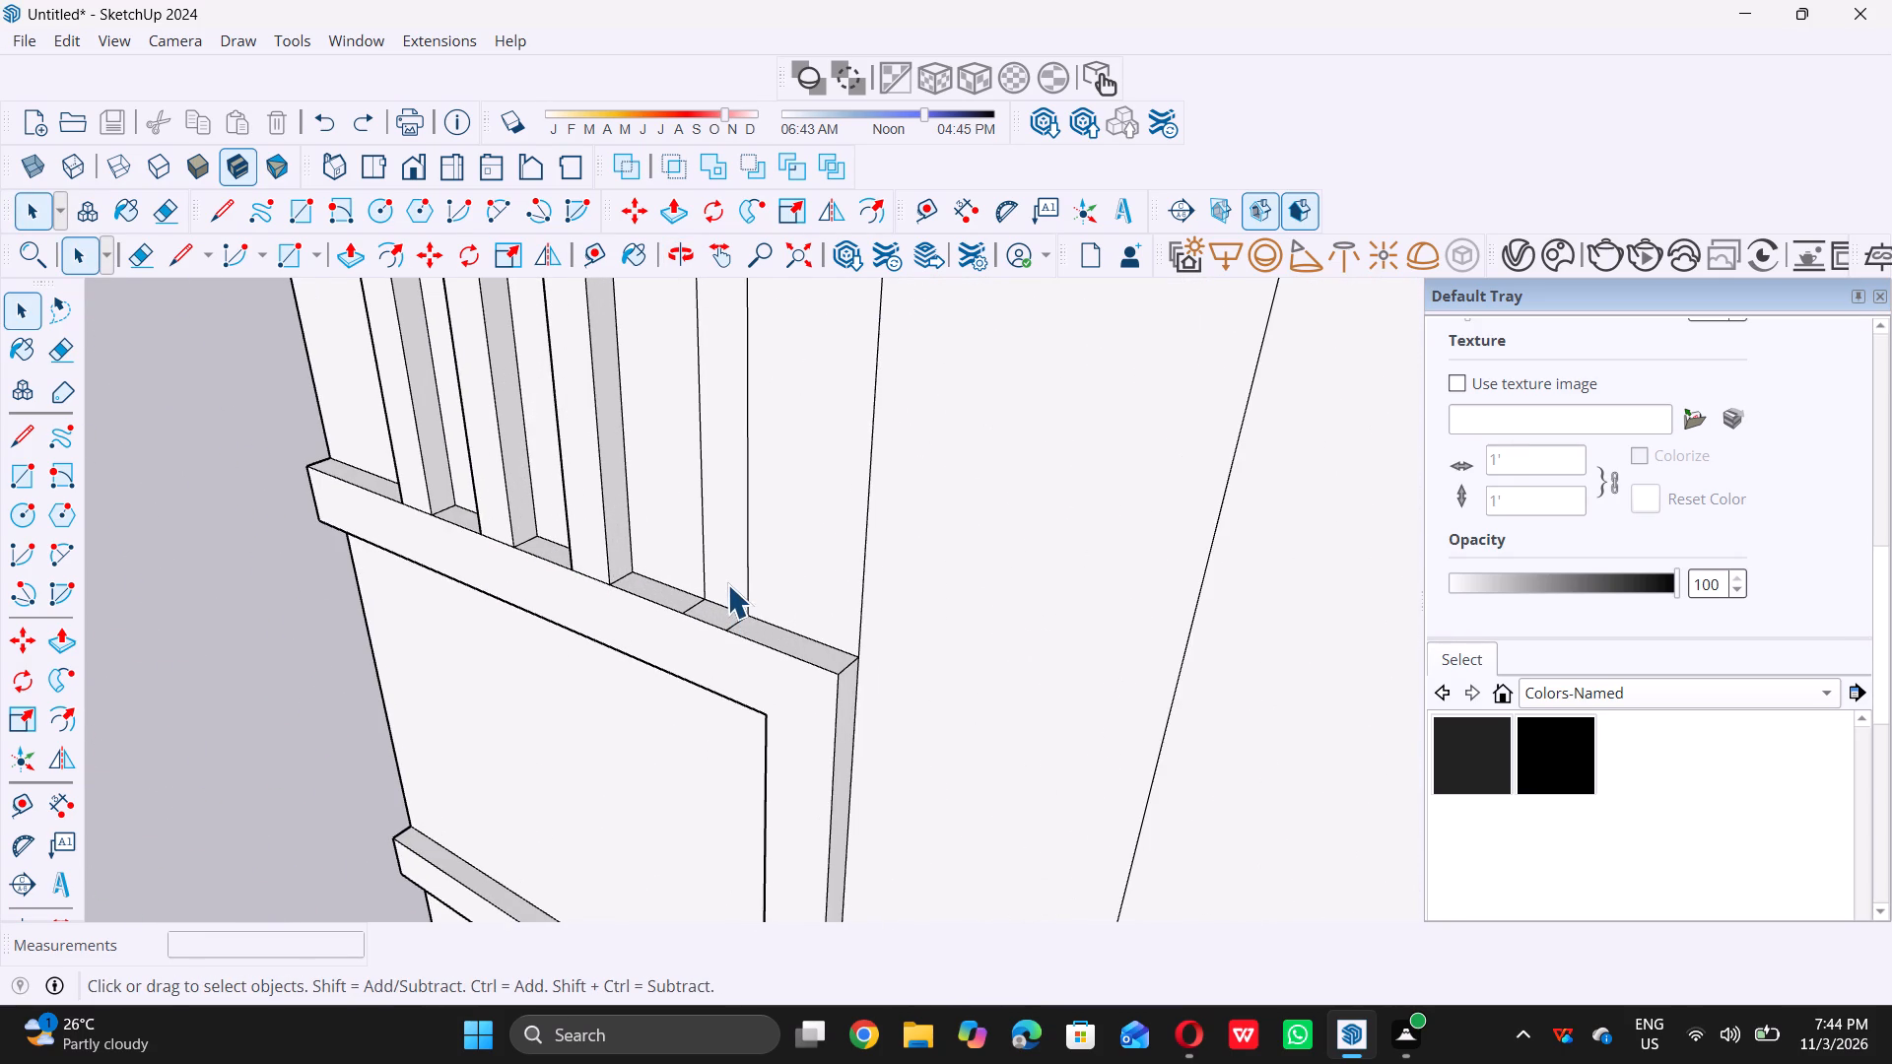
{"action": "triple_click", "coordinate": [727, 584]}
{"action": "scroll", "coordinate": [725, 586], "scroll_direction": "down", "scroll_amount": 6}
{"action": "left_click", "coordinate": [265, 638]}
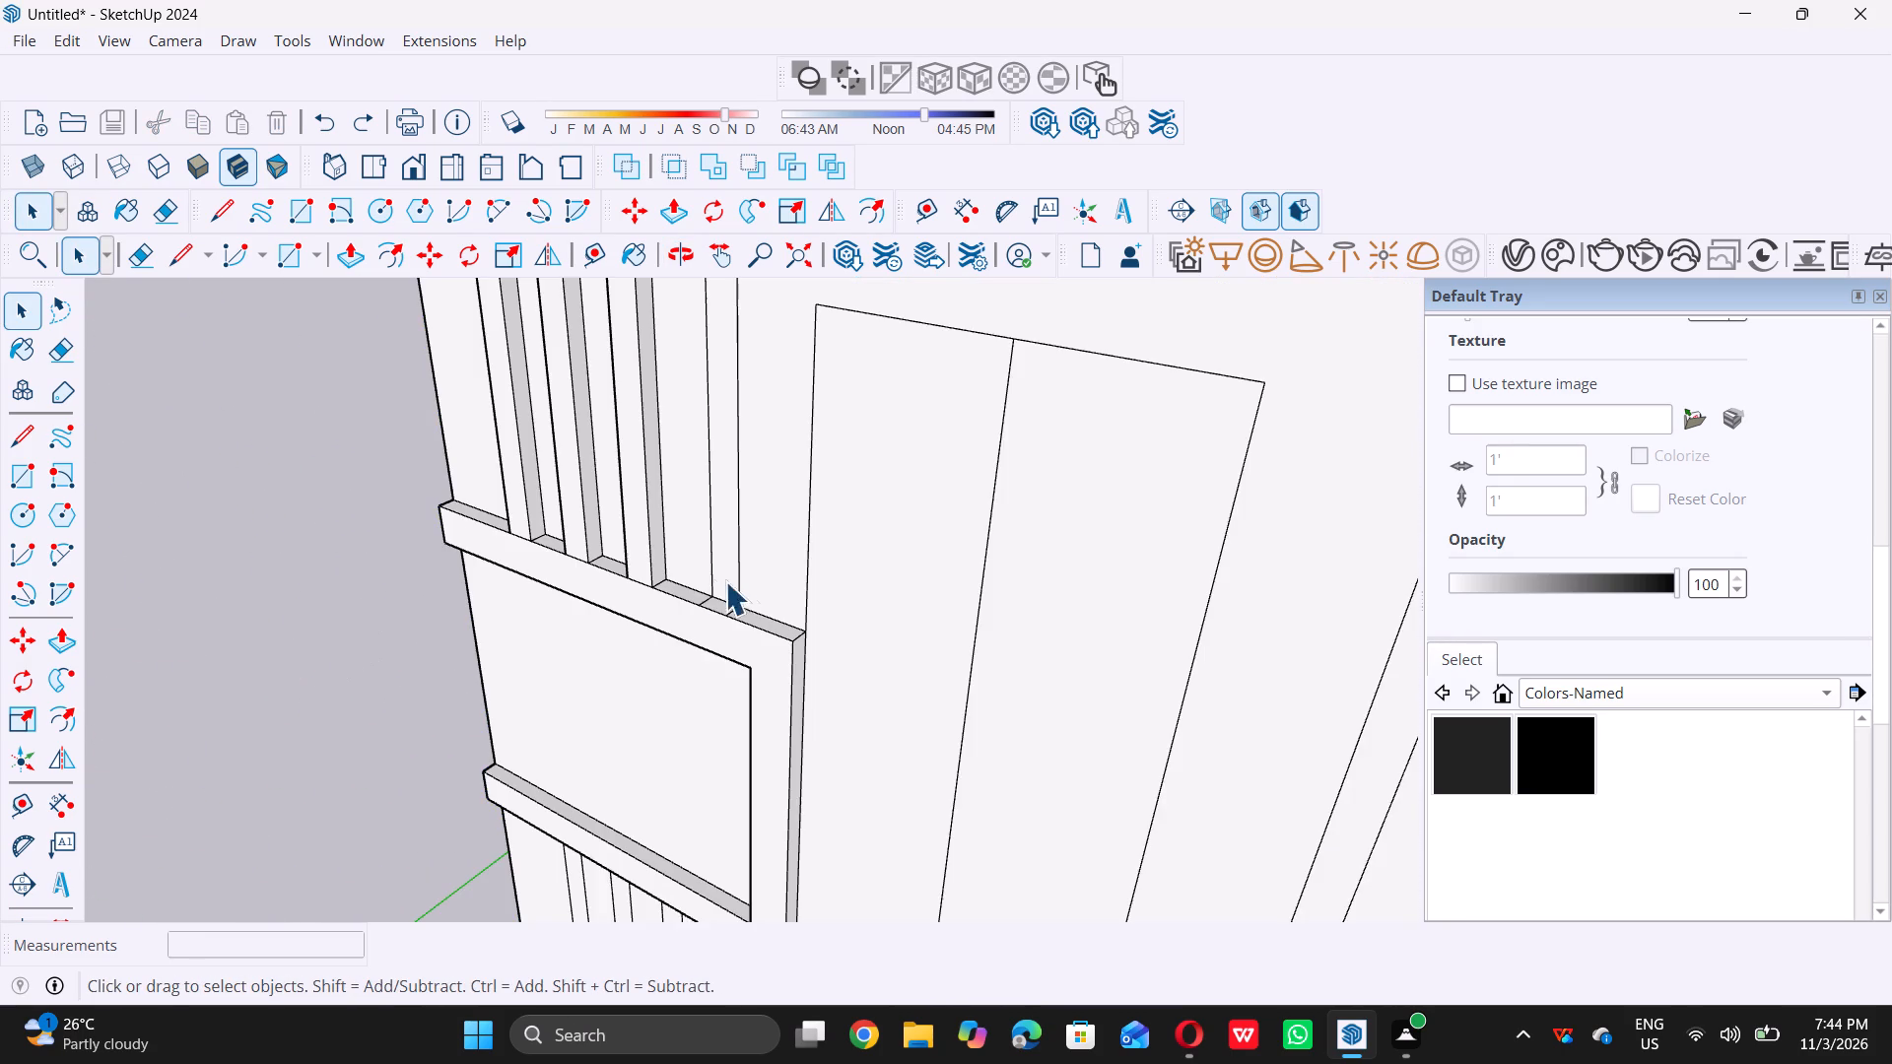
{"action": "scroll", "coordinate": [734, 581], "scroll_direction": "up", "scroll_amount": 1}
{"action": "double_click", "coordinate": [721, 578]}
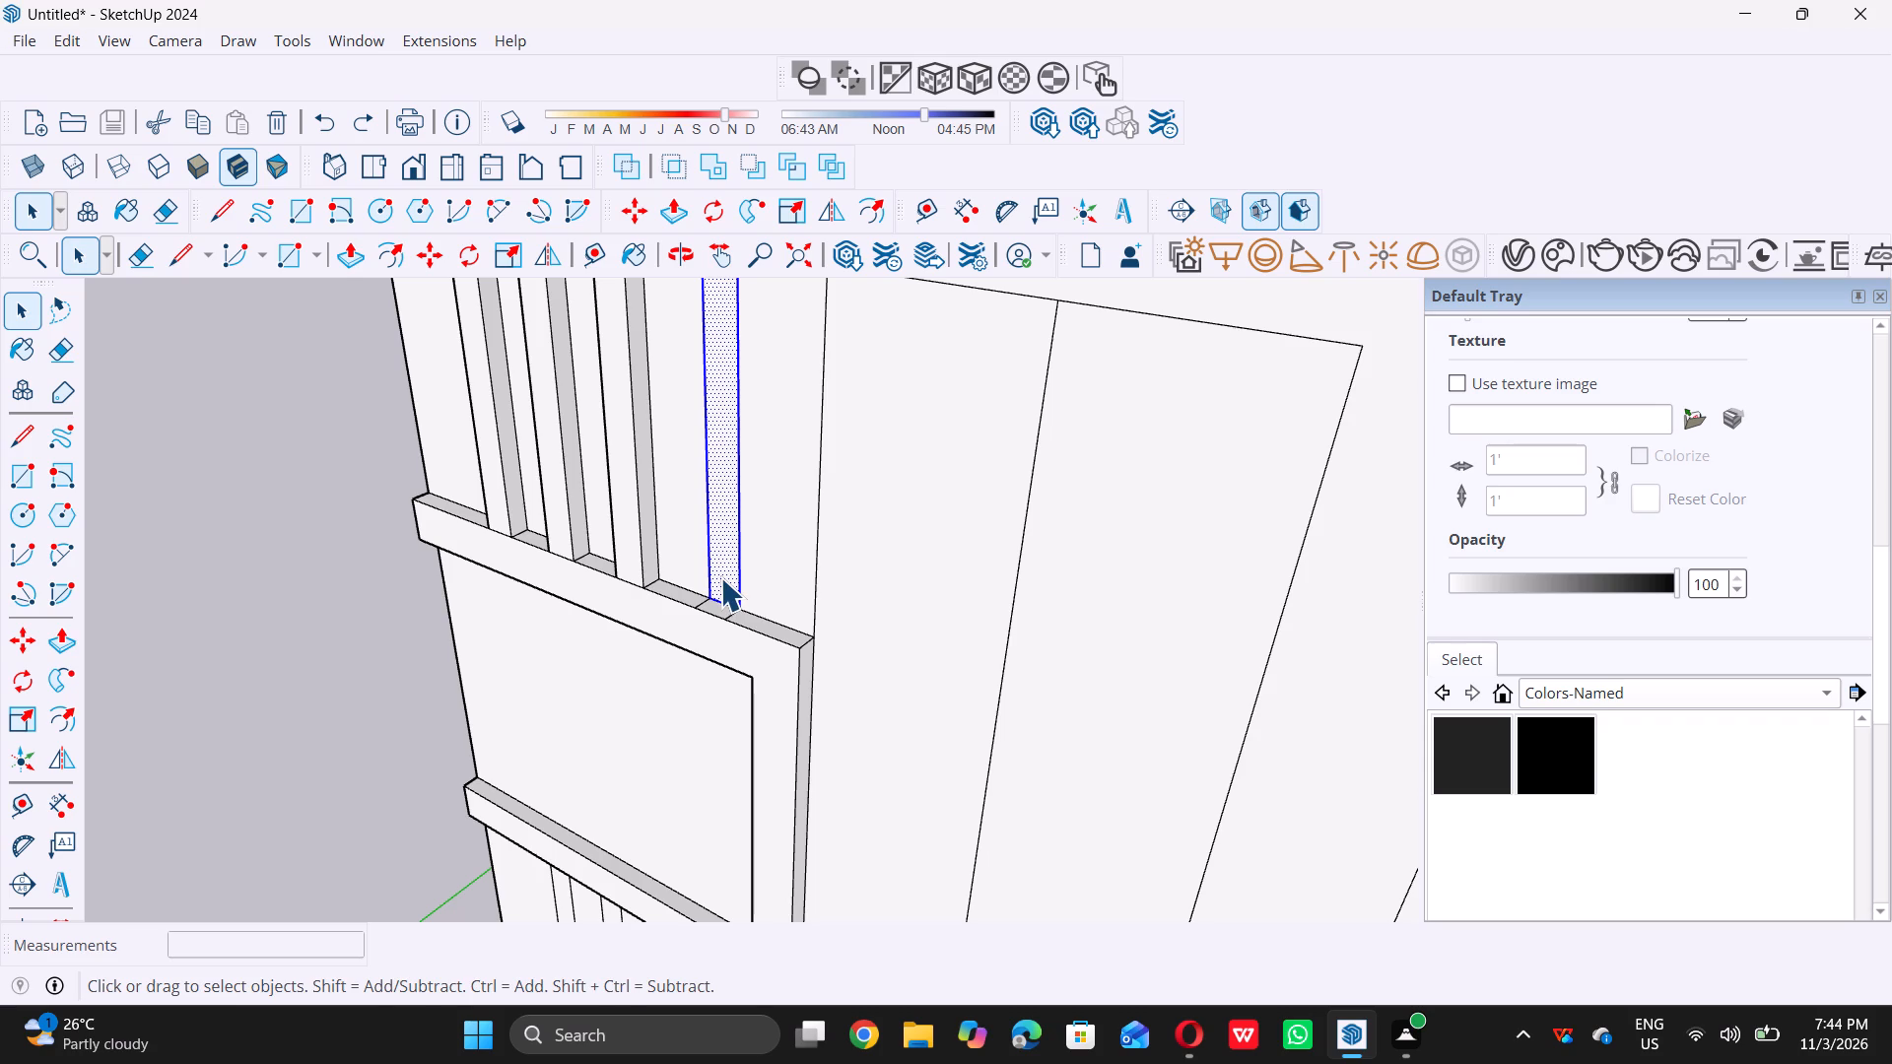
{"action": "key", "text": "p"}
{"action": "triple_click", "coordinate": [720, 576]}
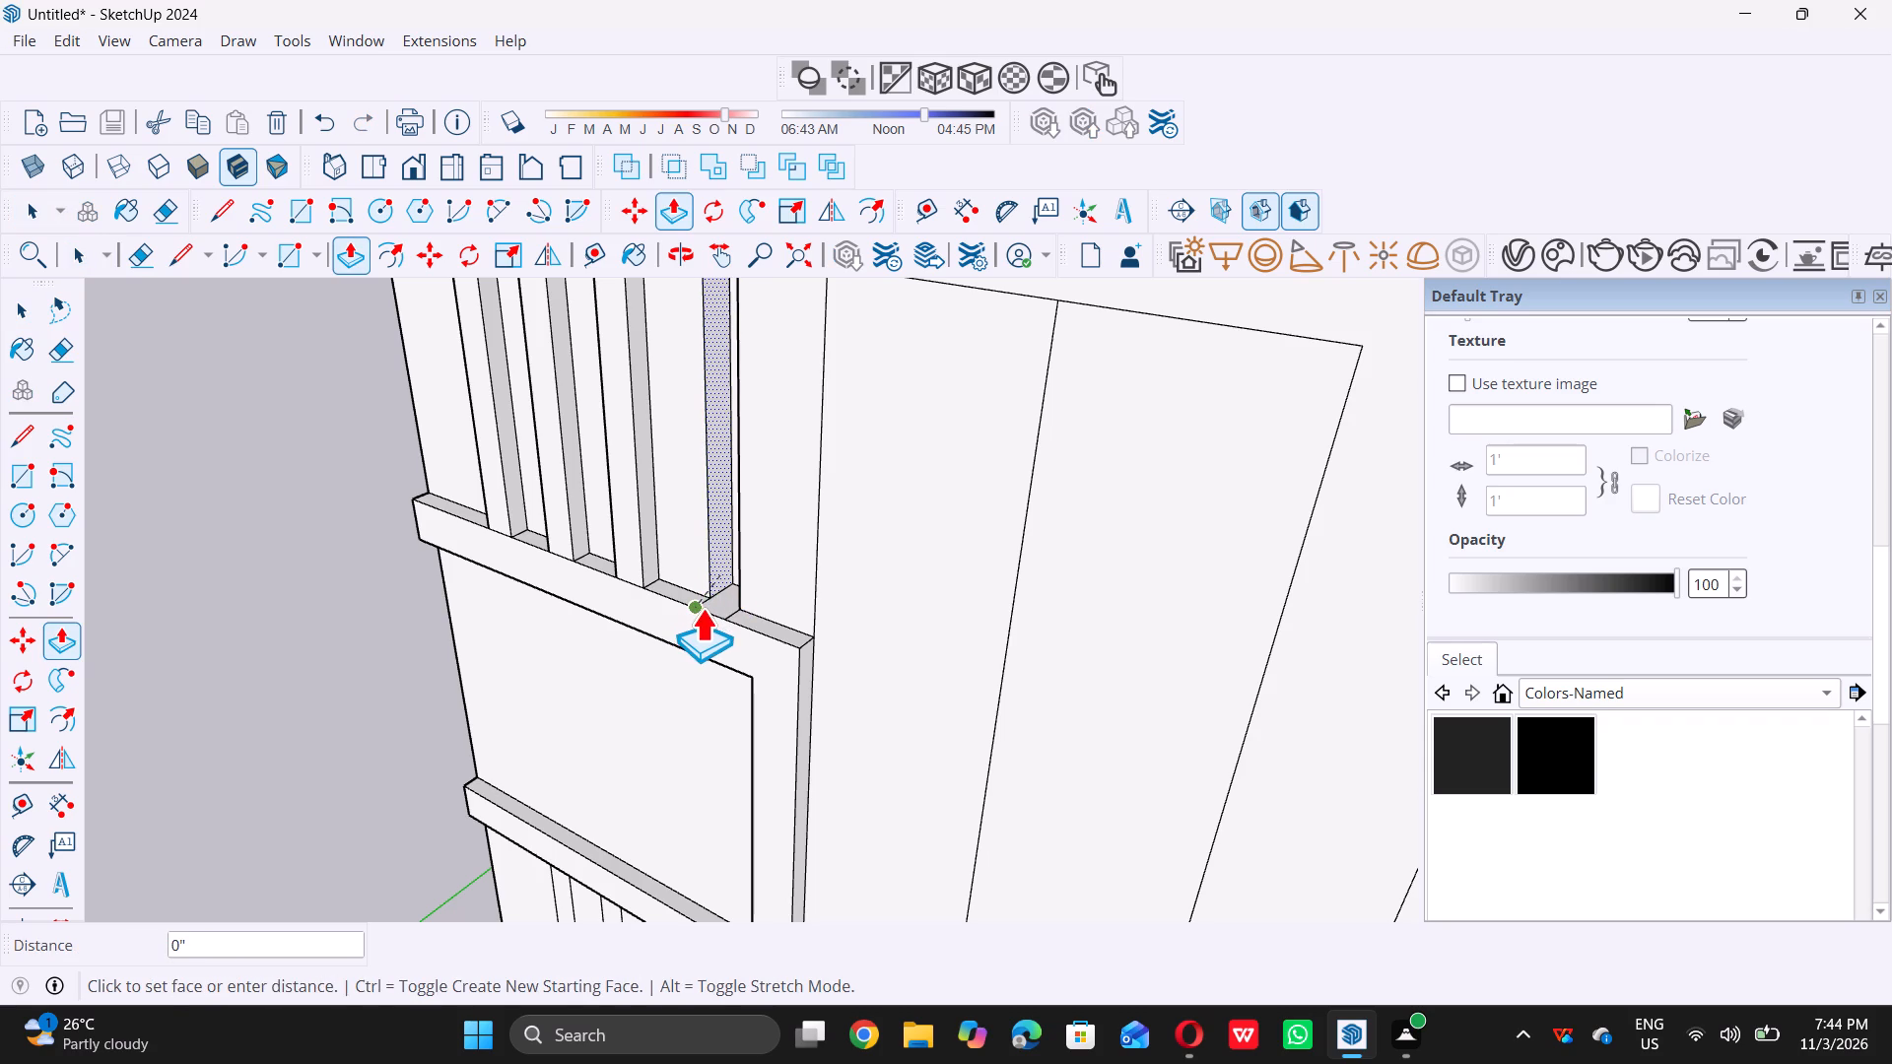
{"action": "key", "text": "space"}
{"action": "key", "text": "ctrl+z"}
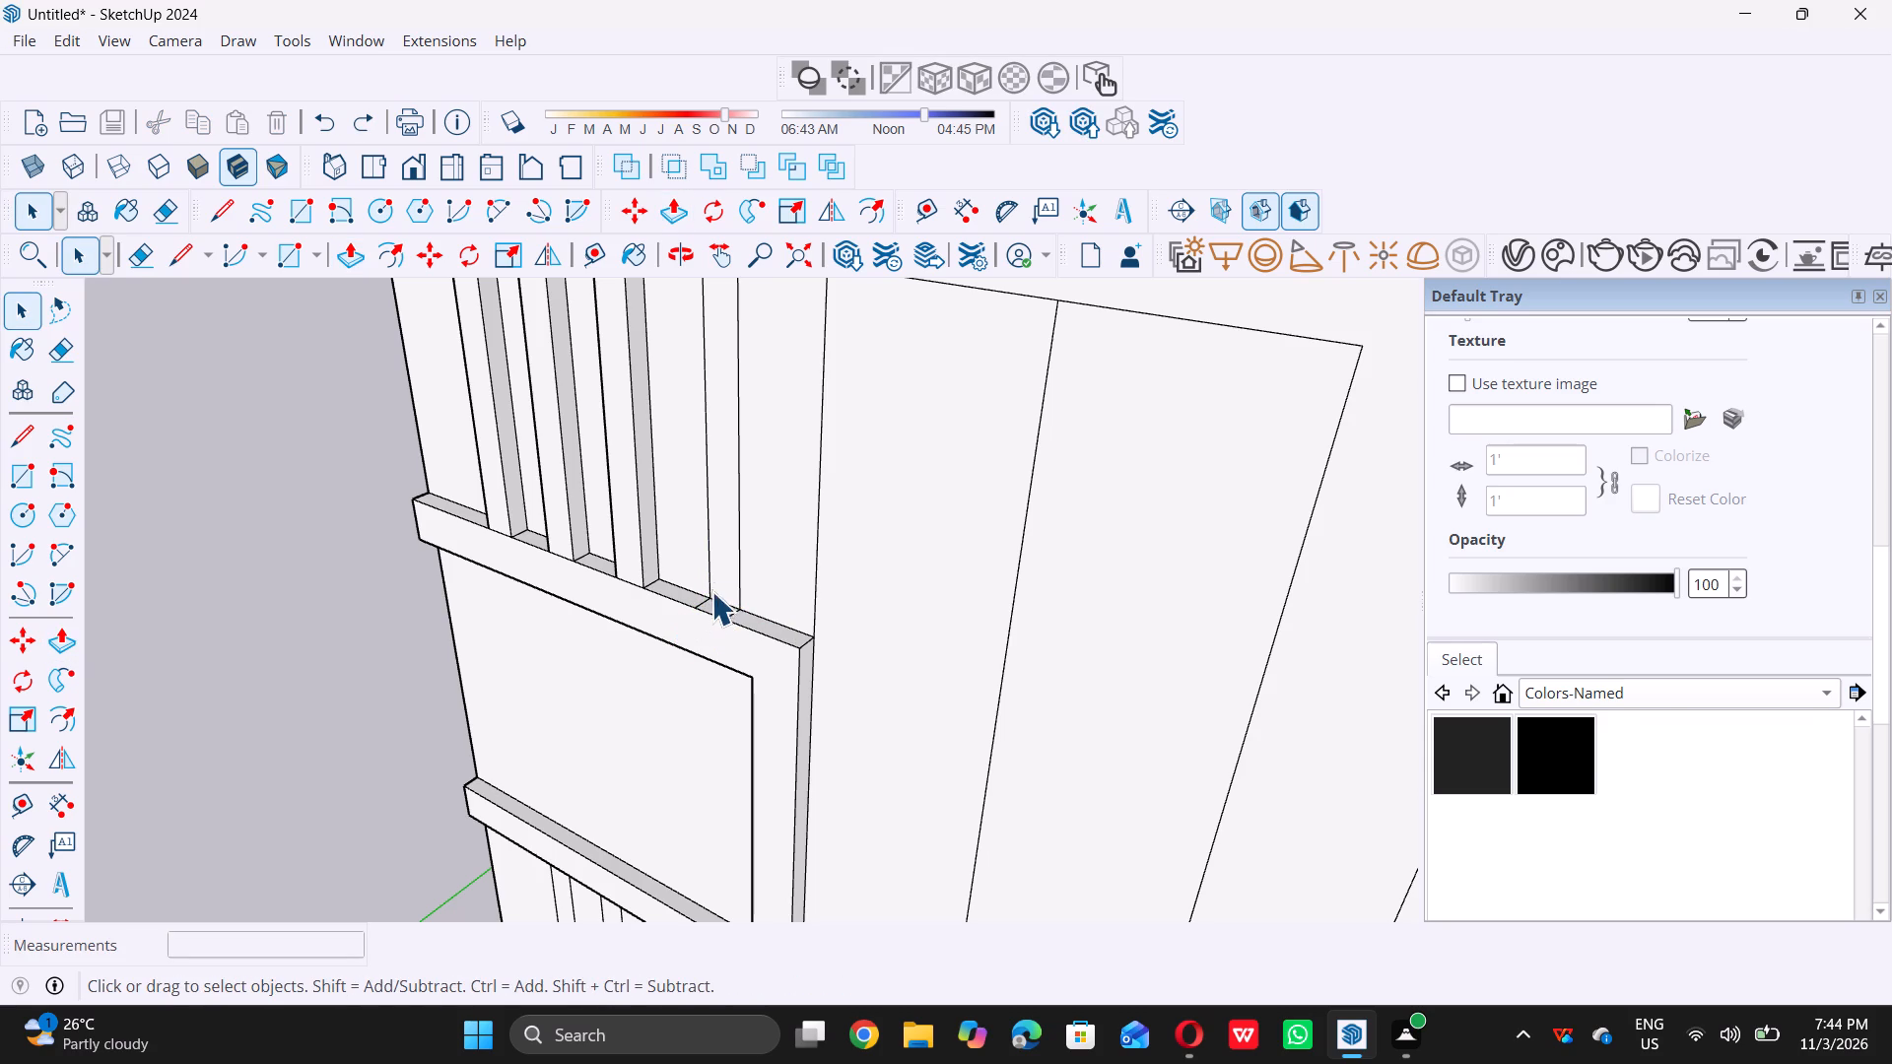
Extrude the strip above the frame nearest the tall rectangles outward by 4", flush with the frame's raised face.
{"action": "double_click", "coordinate": [718, 577]}
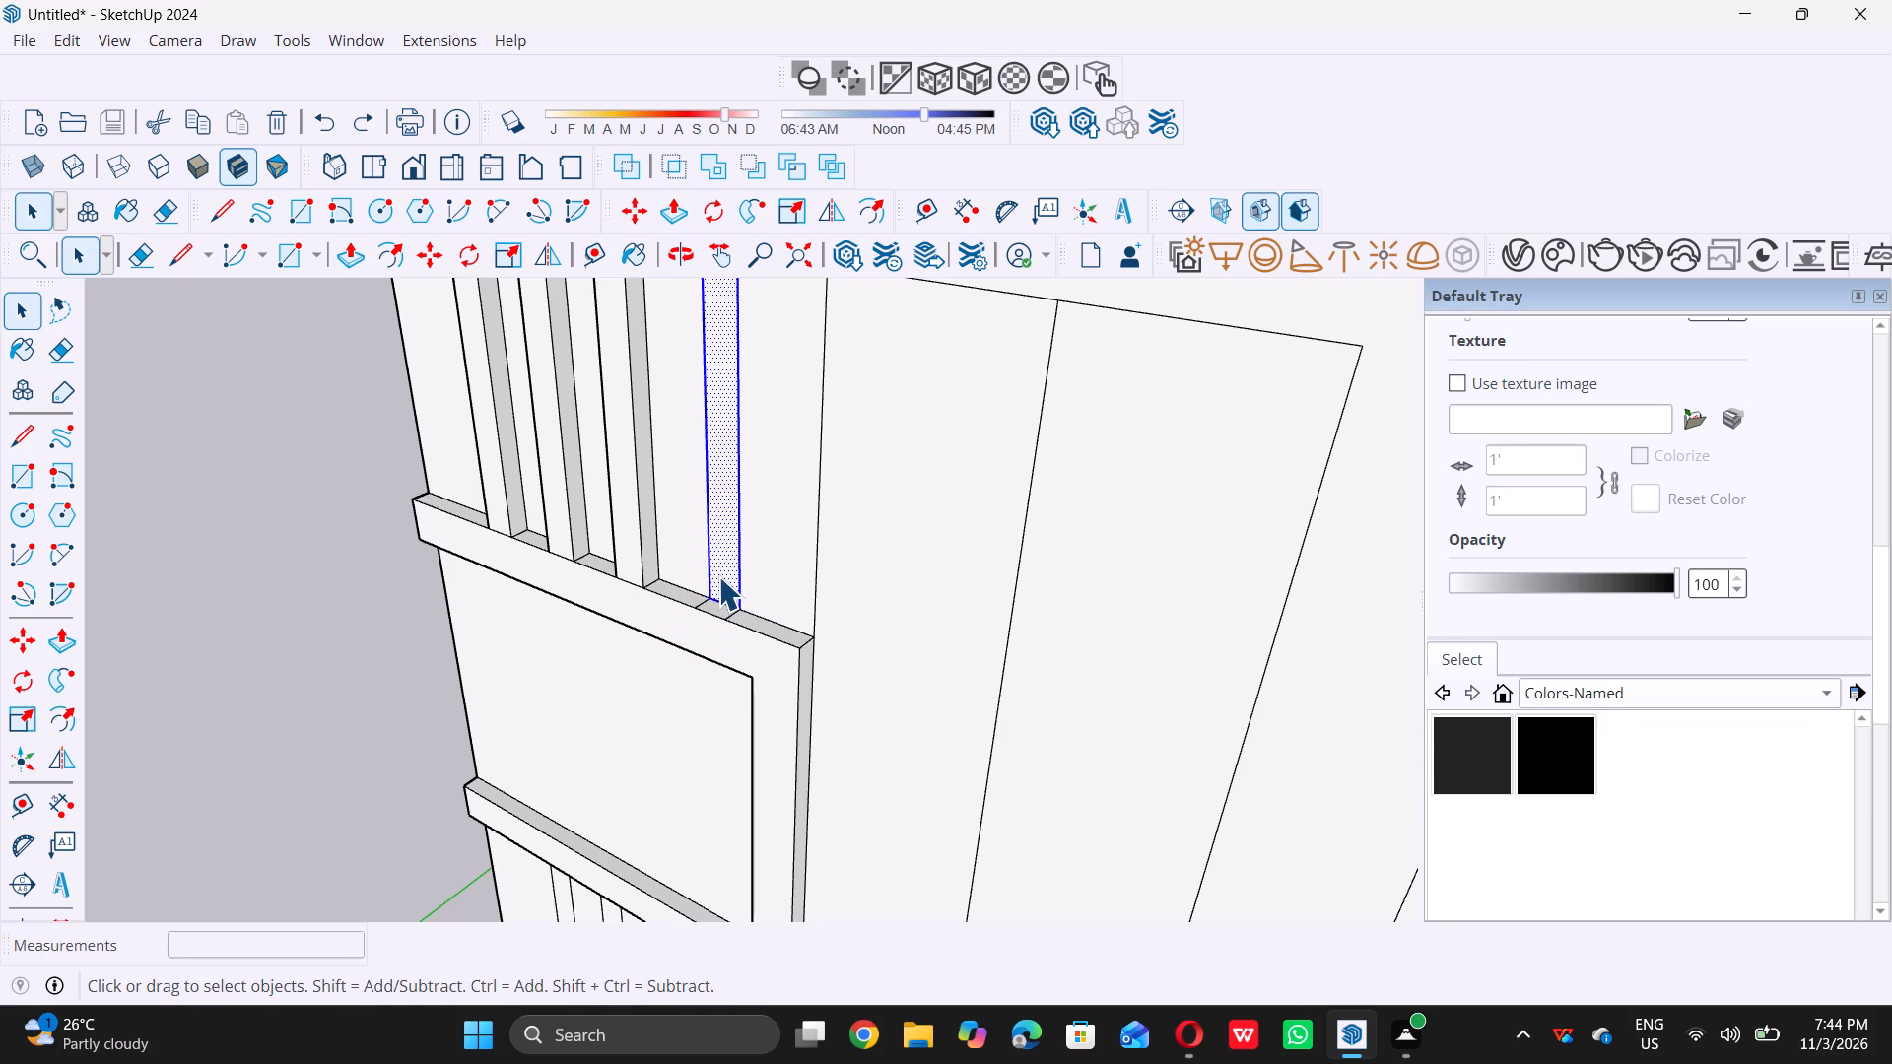
{"action": "key", "text": "p"}
{"action": "triple_click", "coordinate": [718, 575]}
{"action": "left_click", "coordinate": [718, 575]}
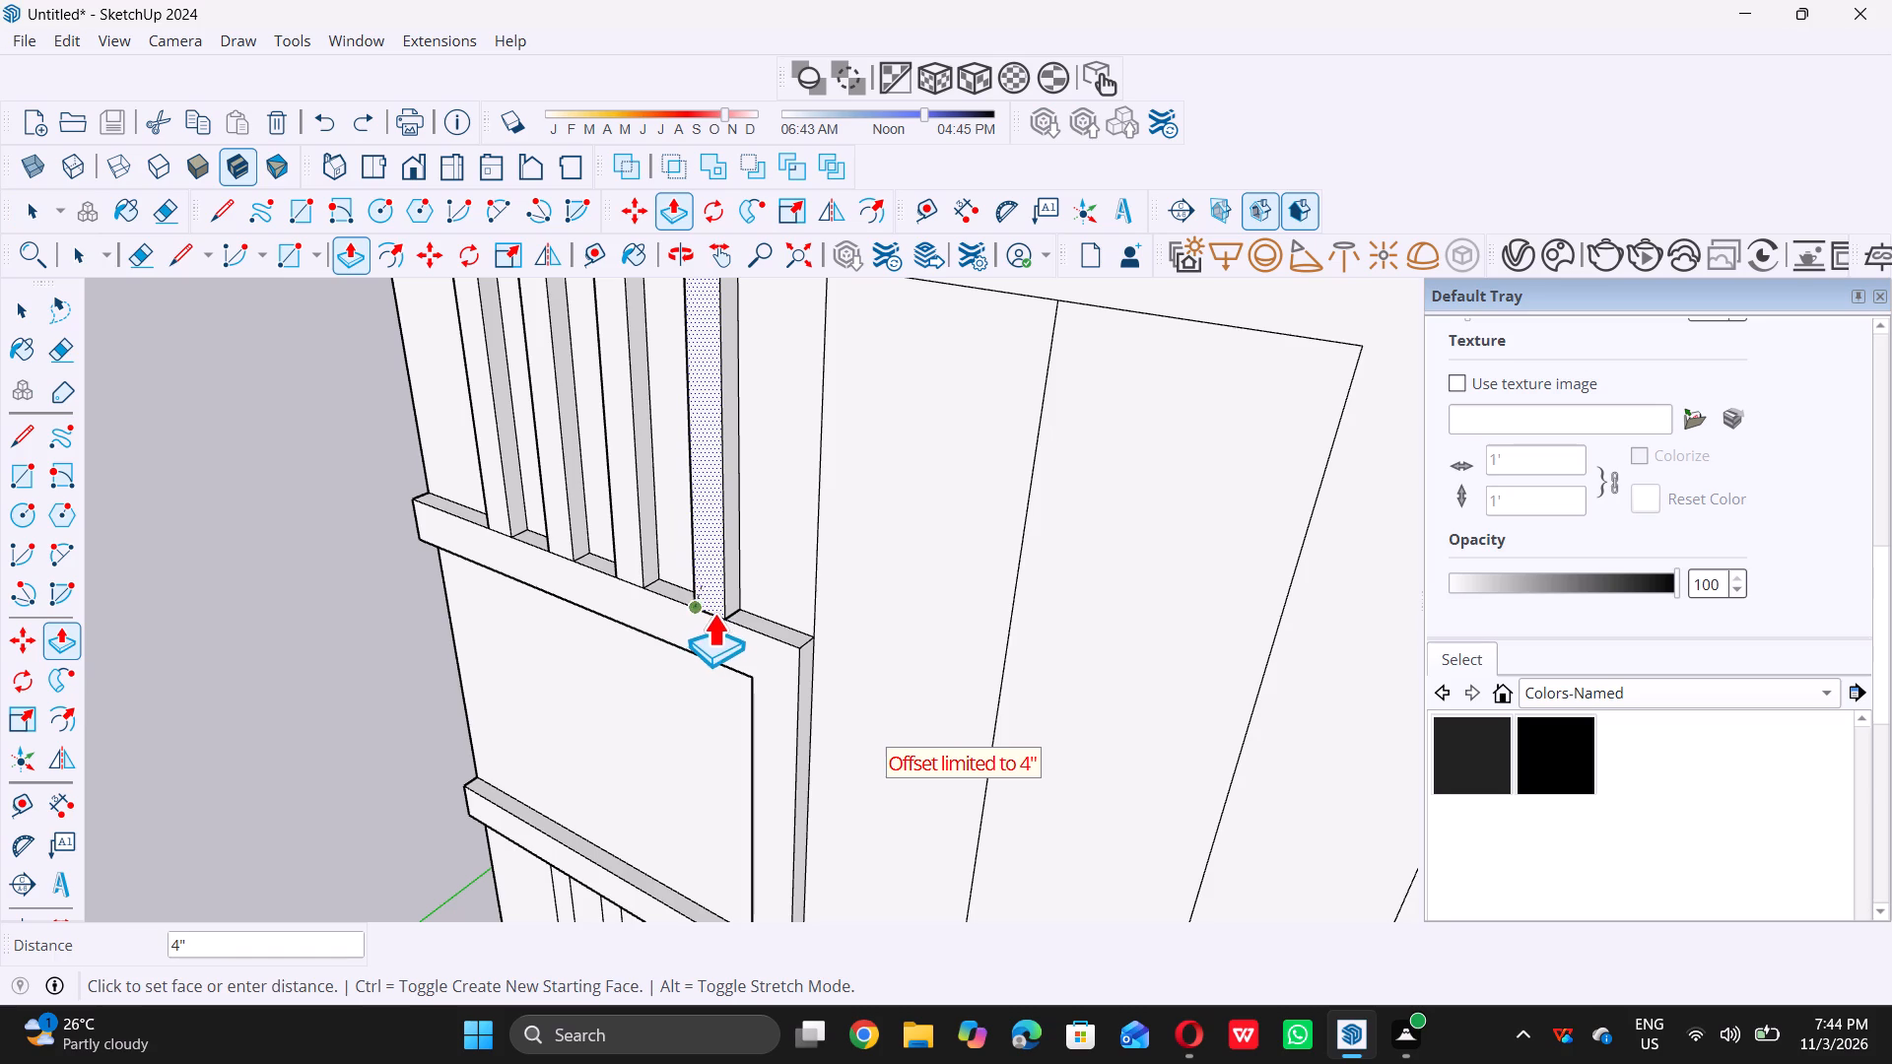
{"action": "double_click", "coordinate": [724, 619]}
{"action": "key", "text": "space"}
{"action": "scroll", "coordinate": [724, 620], "scroll_direction": "down", "scroll_amount": 6}
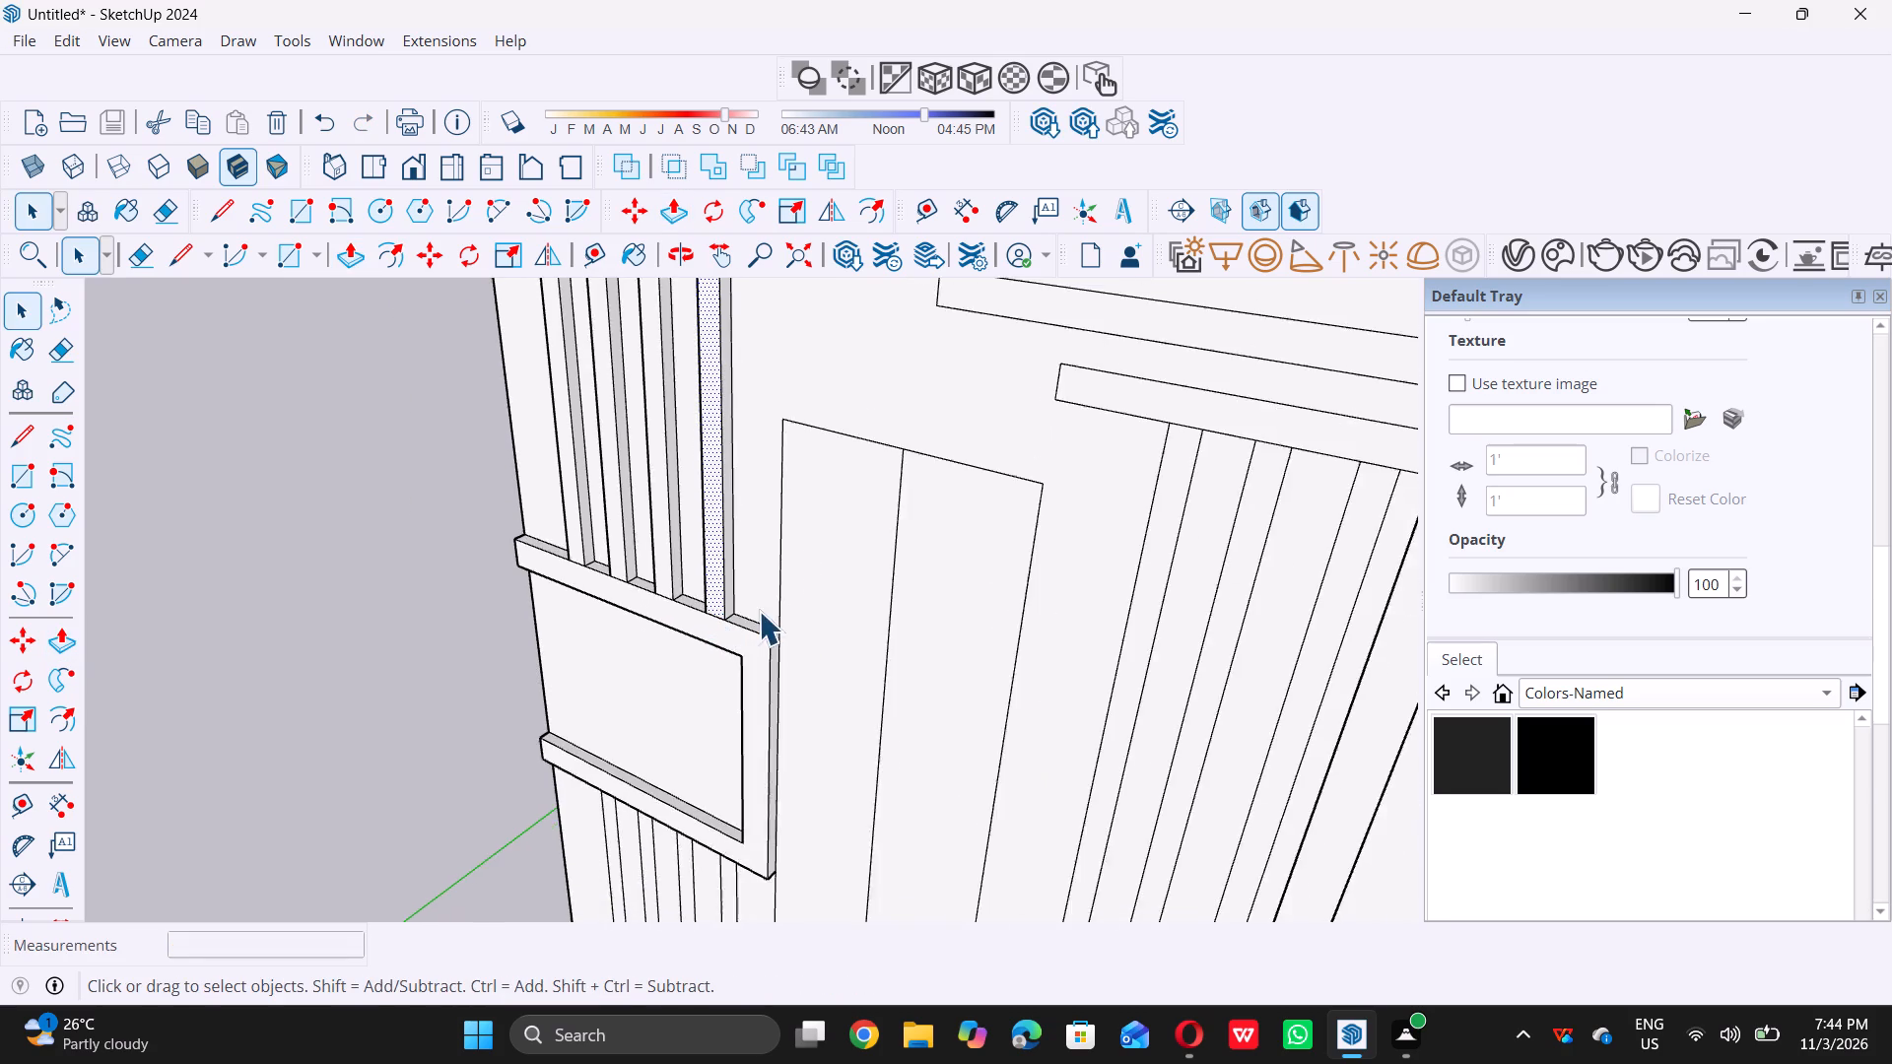
Extrude the two outermost vertical strips below the framed rectangle outward by repeating the 4" Push/Pull distance.
{"action": "scroll", "coordinate": [759, 611], "scroll_direction": "down", "scroll_amount": 20}
{"action": "scroll", "coordinate": [759, 611], "scroll_direction": "down", "scroll_amount": 1}
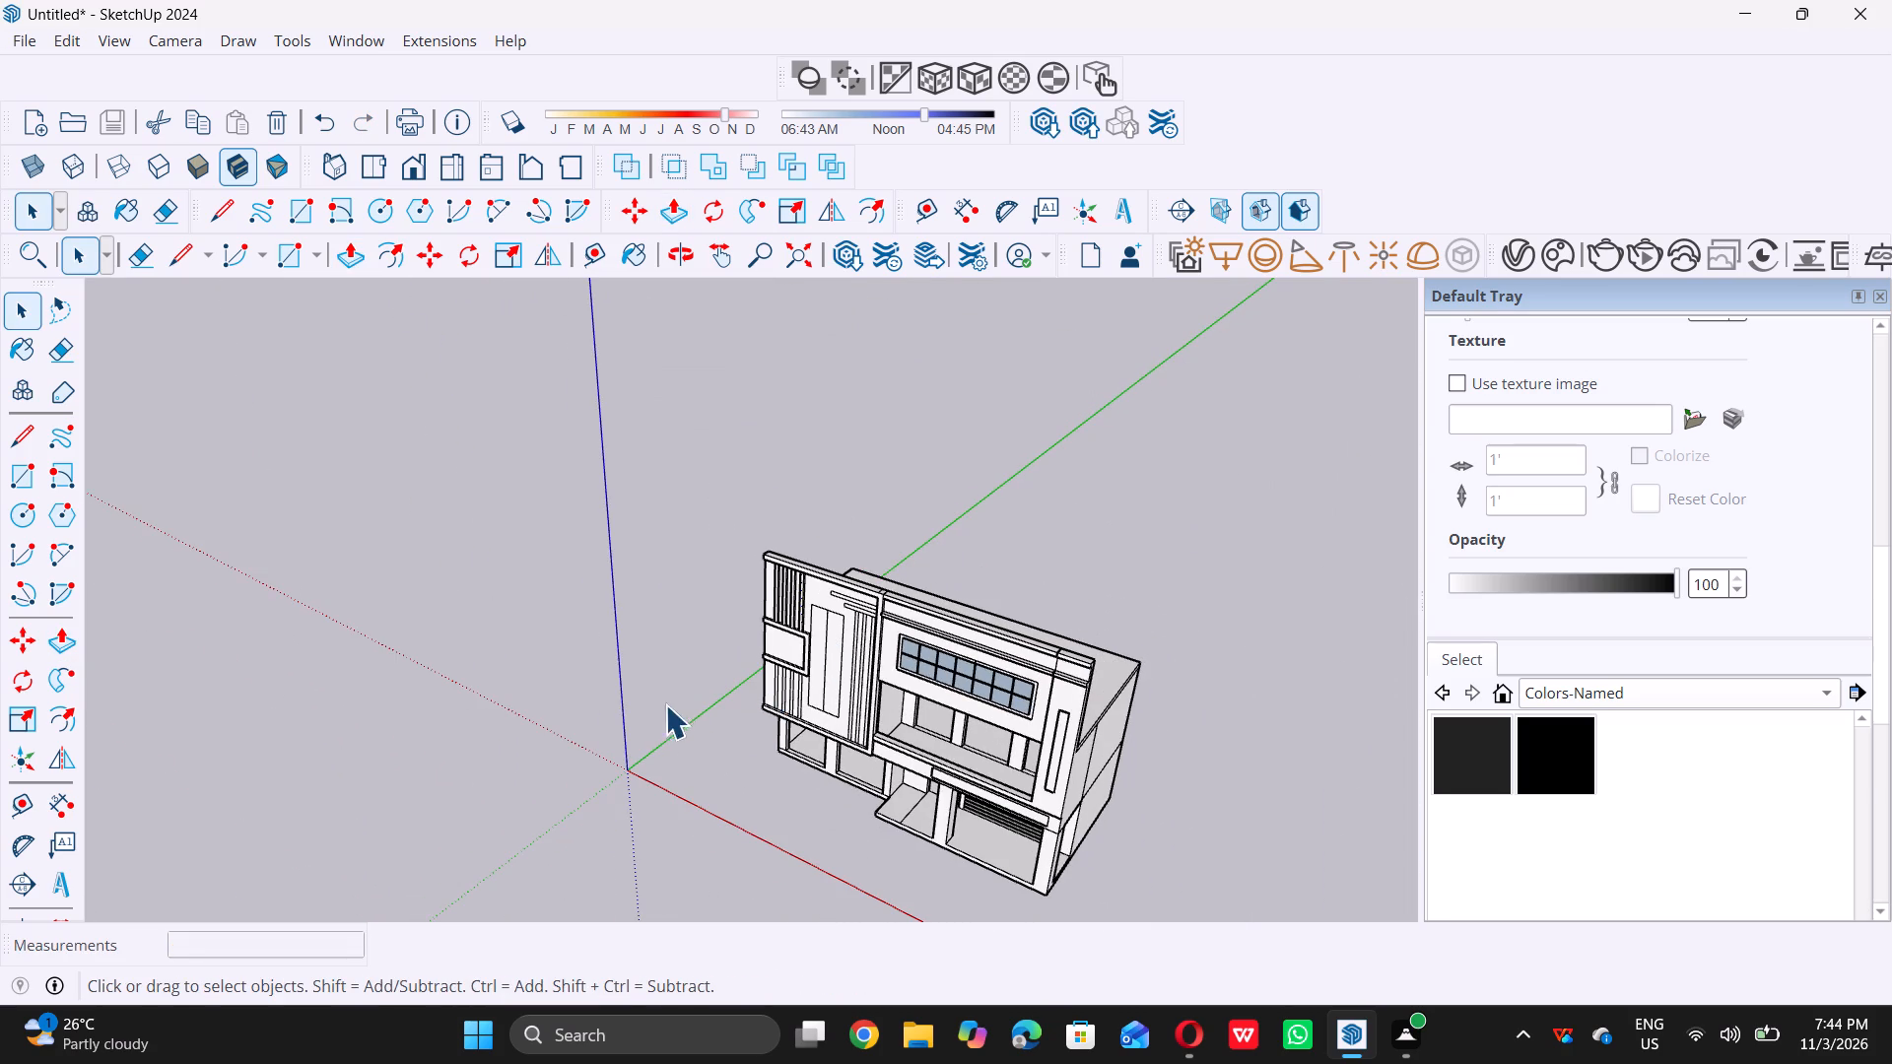
{"action": "middle_click_drag", "start_coordinate": [664, 704], "coordinate": [972, 673]}
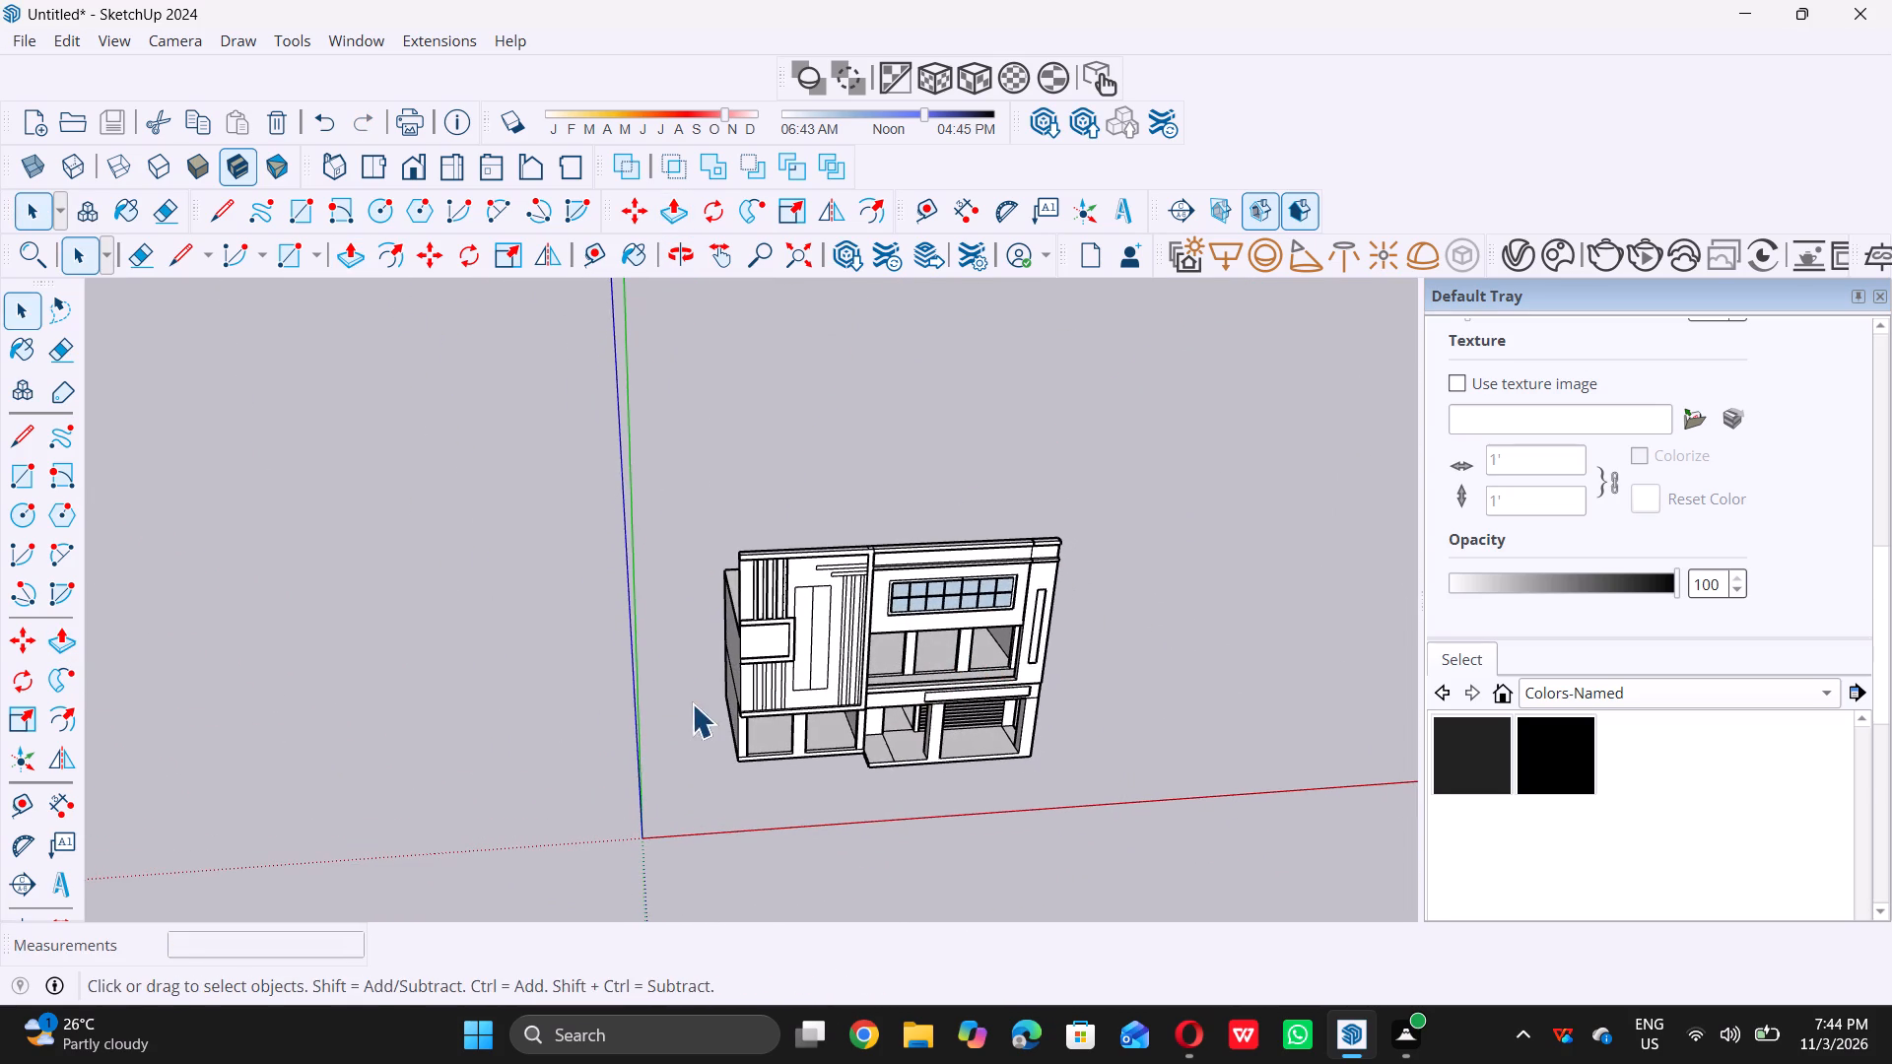
{"action": "middle_click_drag", "start_coordinate": [726, 707], "coordinate": [984, 682]}
{"action": "scroll", "coordinate": [843, 662], "scroll_direction": "up", "scroll_amount": 6}
{"action": "scroll", "coordinate": [756, 626], "scroll_direction": "up", "scroll_amount": 8}
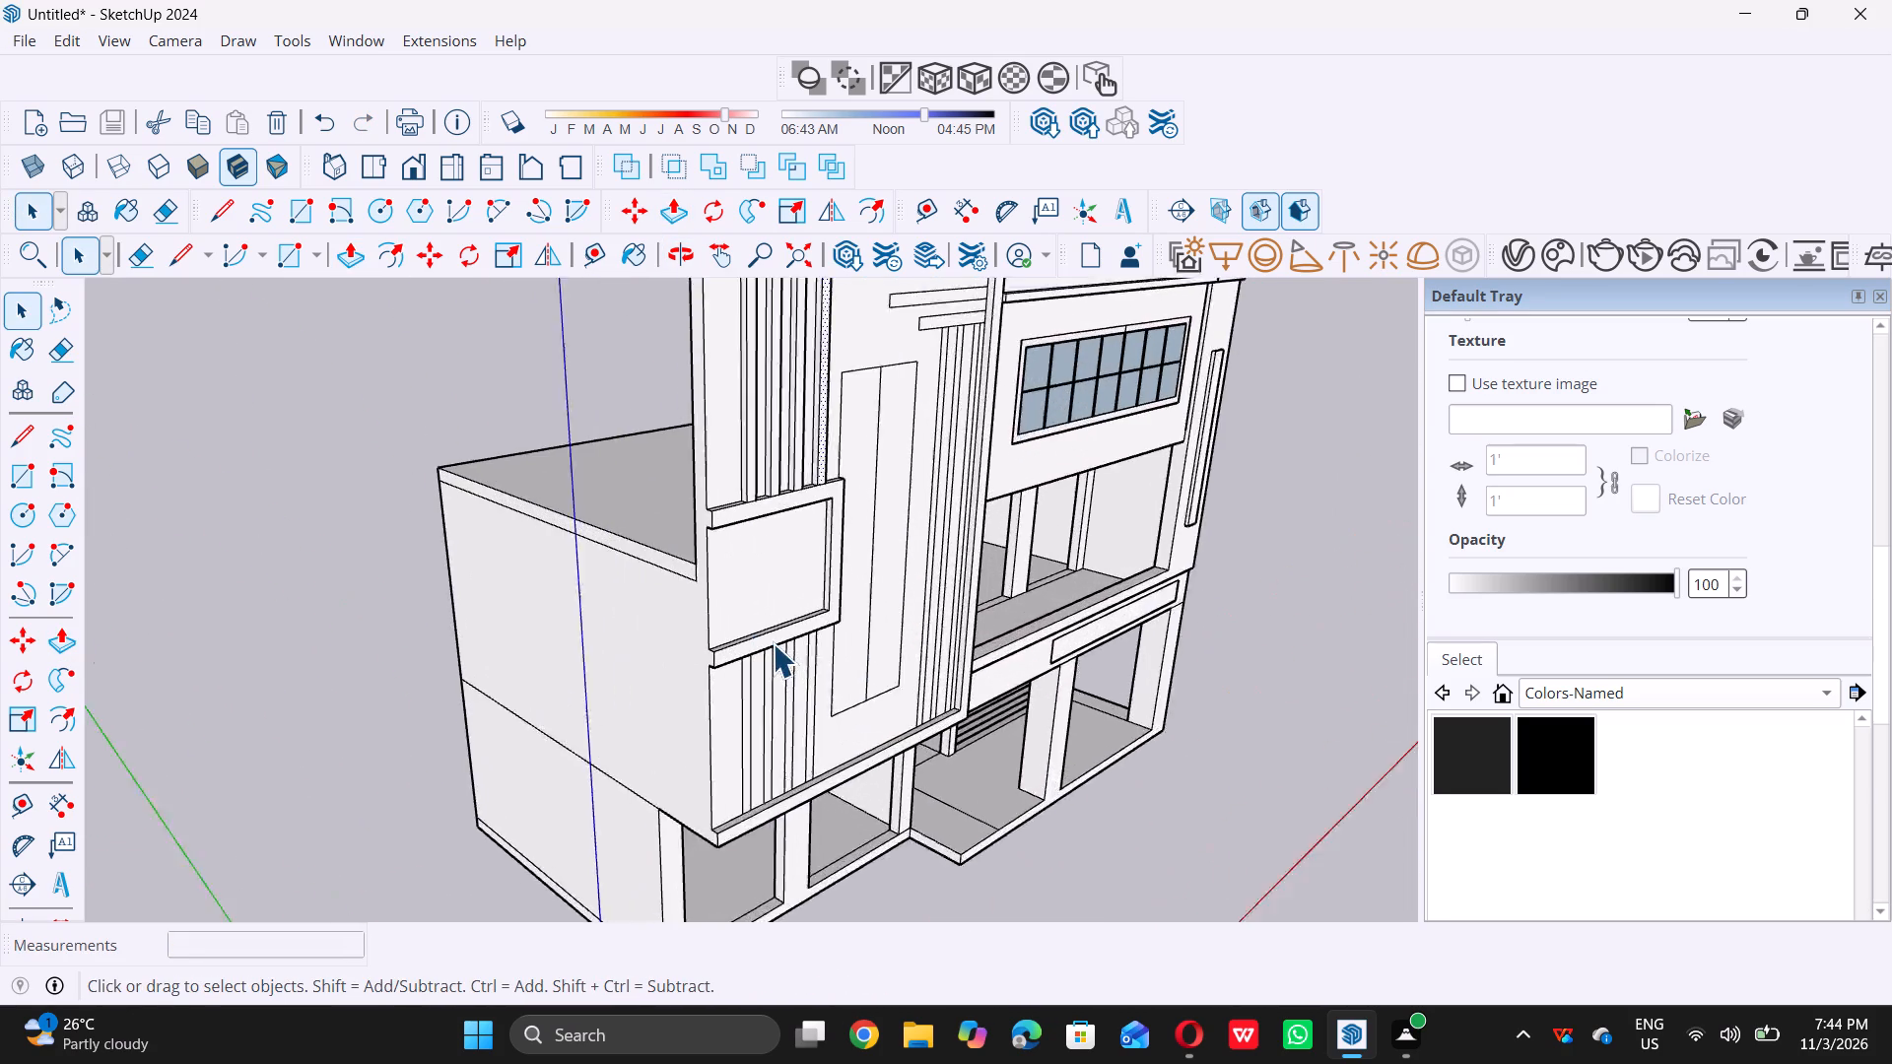
{"action": "scroll", "coordinate": [773, 643], "scroll_direction": "up", "scroll_amount": 1}
{"action": "middle_click", "coordinate": [762, 661]}
{"action": "middle_click_drag", "start_coordinate": [762, 661], "coordinate": [818, 593]}
{"action": "middle_click", "coordinate": [818, 593]}
{"action": "scroll", "coordinate": [716, 693], "scroll_direction": "down", "scroll_amount": 6}
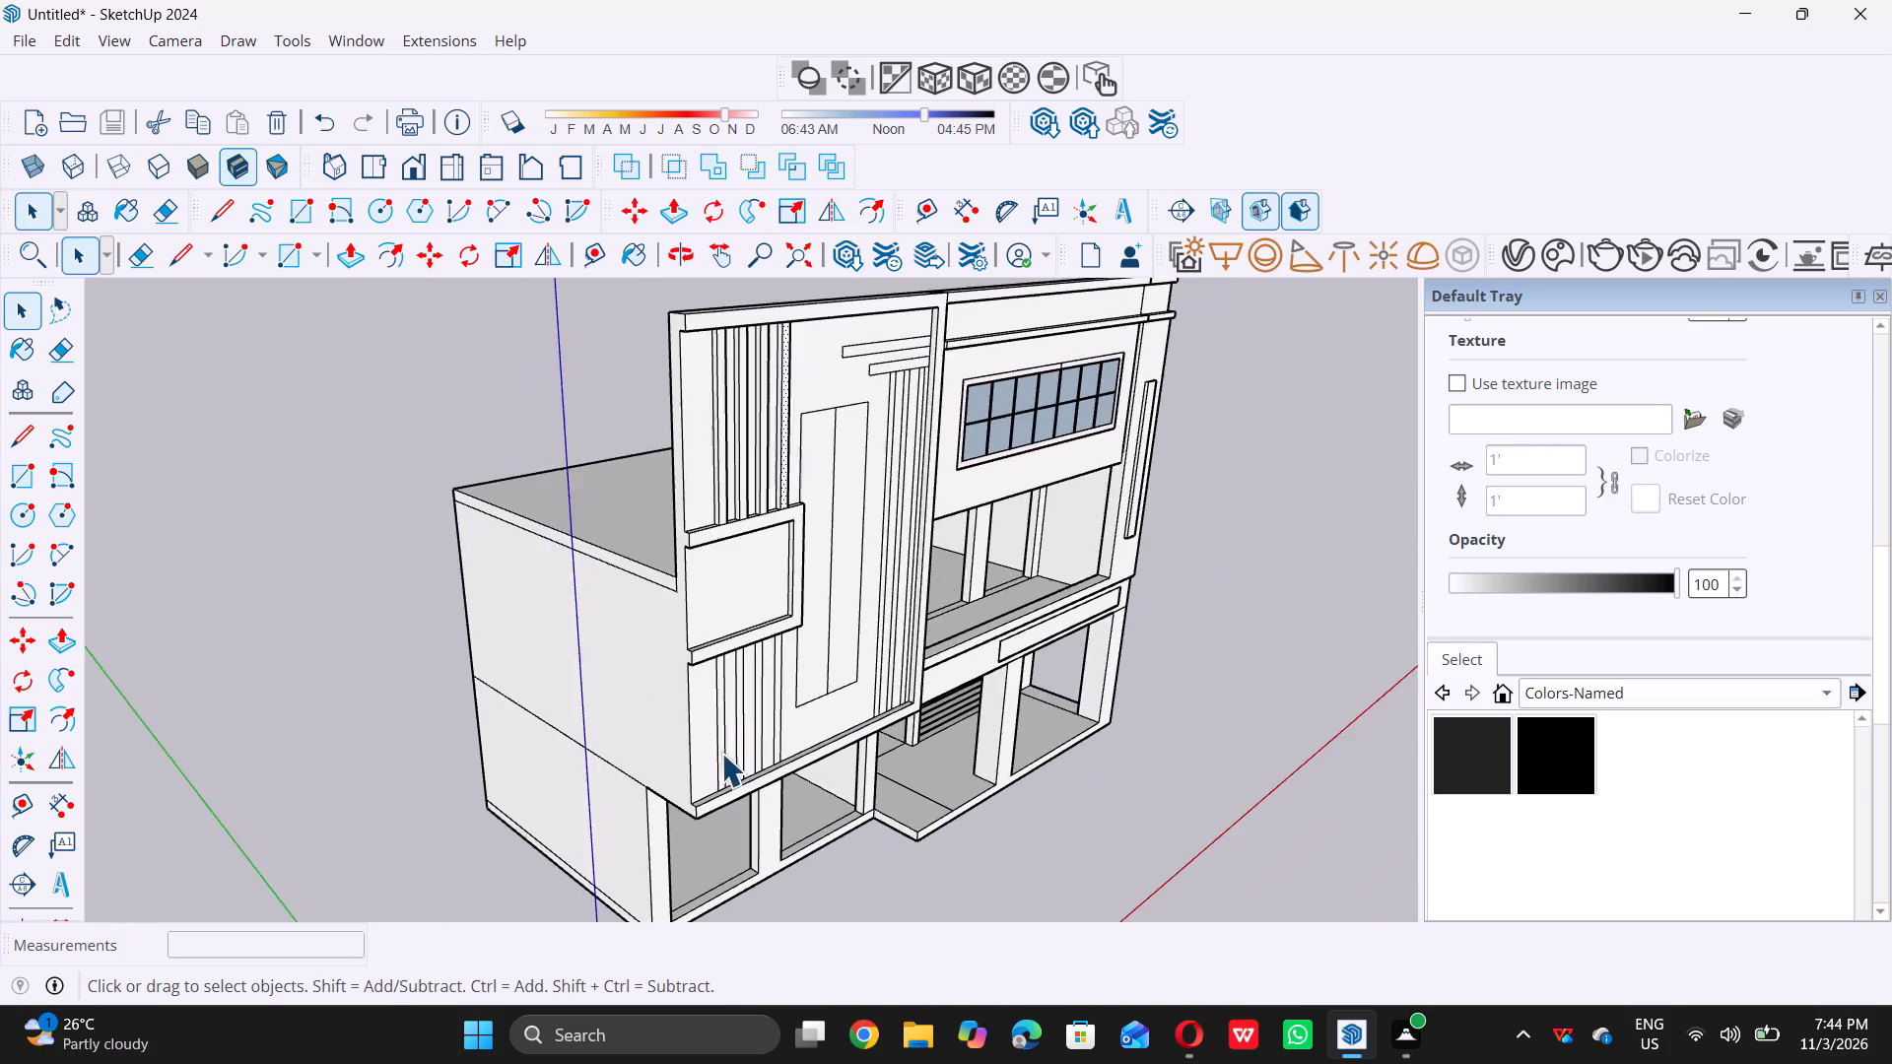
{"action": "middle_click_drag", "start_coordinate": [721, 753], "coordinate": [833, 637]}
{"action": "scroll", "coordinate": [841, 578], "scroll_direction": "up", "scroll_amount": 12}
{"action": "middle_click_drag", "start_coordinate": [772, 551], "coordinate": [703, 567]}
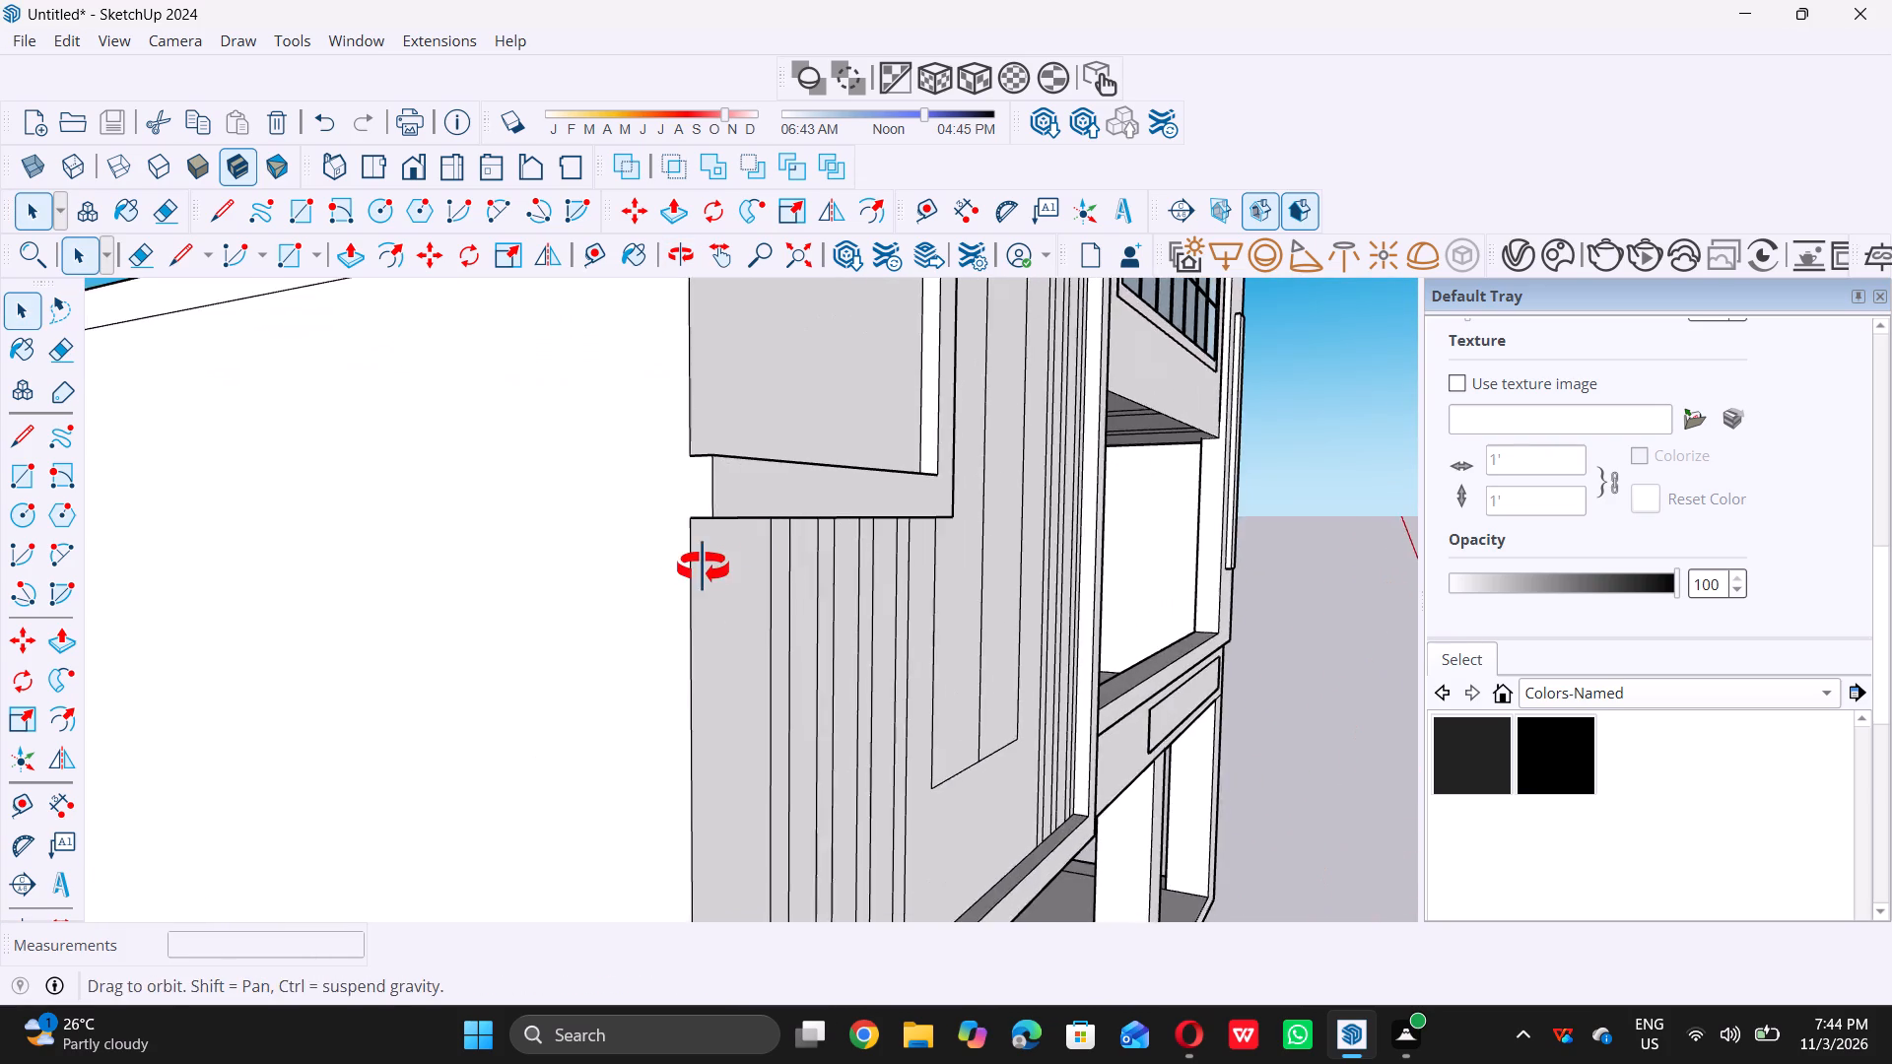
{"action": "middle_click_drag", "start_coordinate": [703, 567], "coordinate": [696, 570]}
{"action": "scroll", "coordinate": [722, 578], "scroll_direction": "up", "scroll_amount": 4}
{"action": "double_click", "coordinate": [709, 577]}
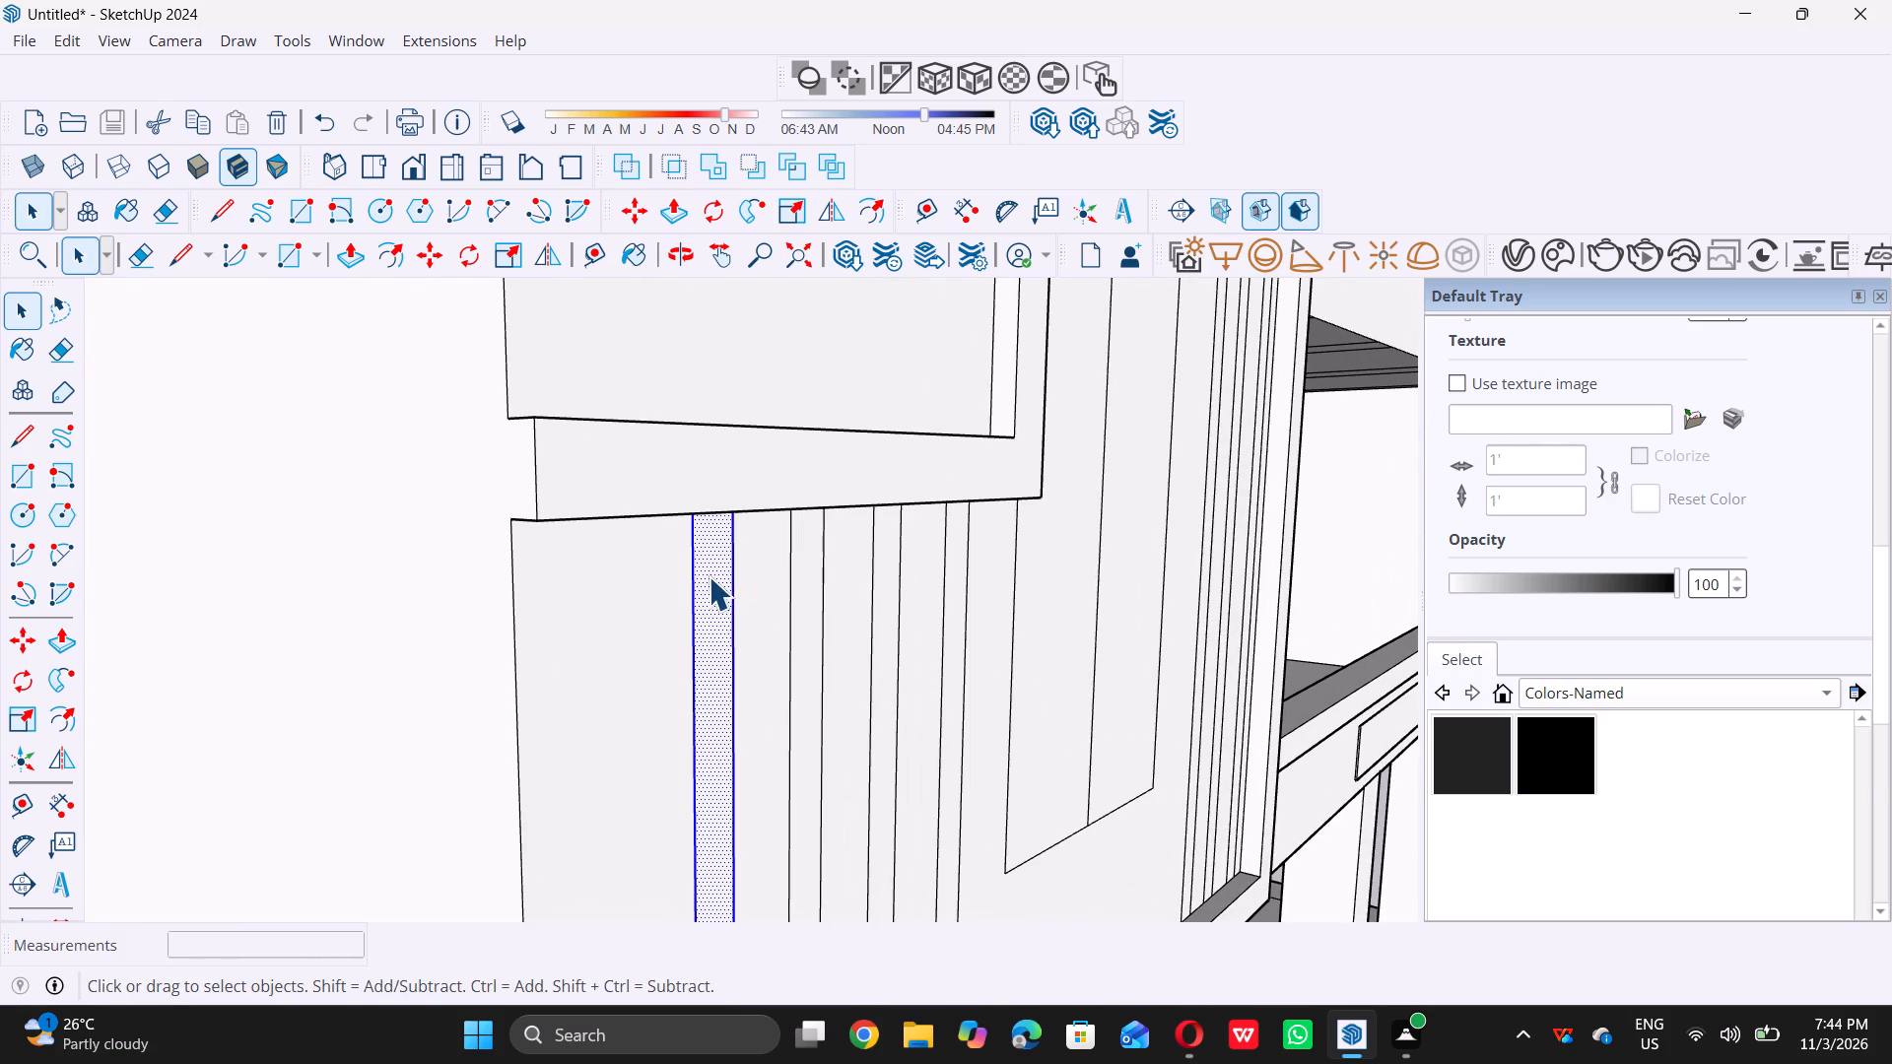
{"action": "key", "text": "p"}
{"action": "left_click", "coordinate": [706, 576]}
{"action": "middle_click", "coordinate": [706, 576]}
{"action": "double_click", "coordinate": [706, 576]}
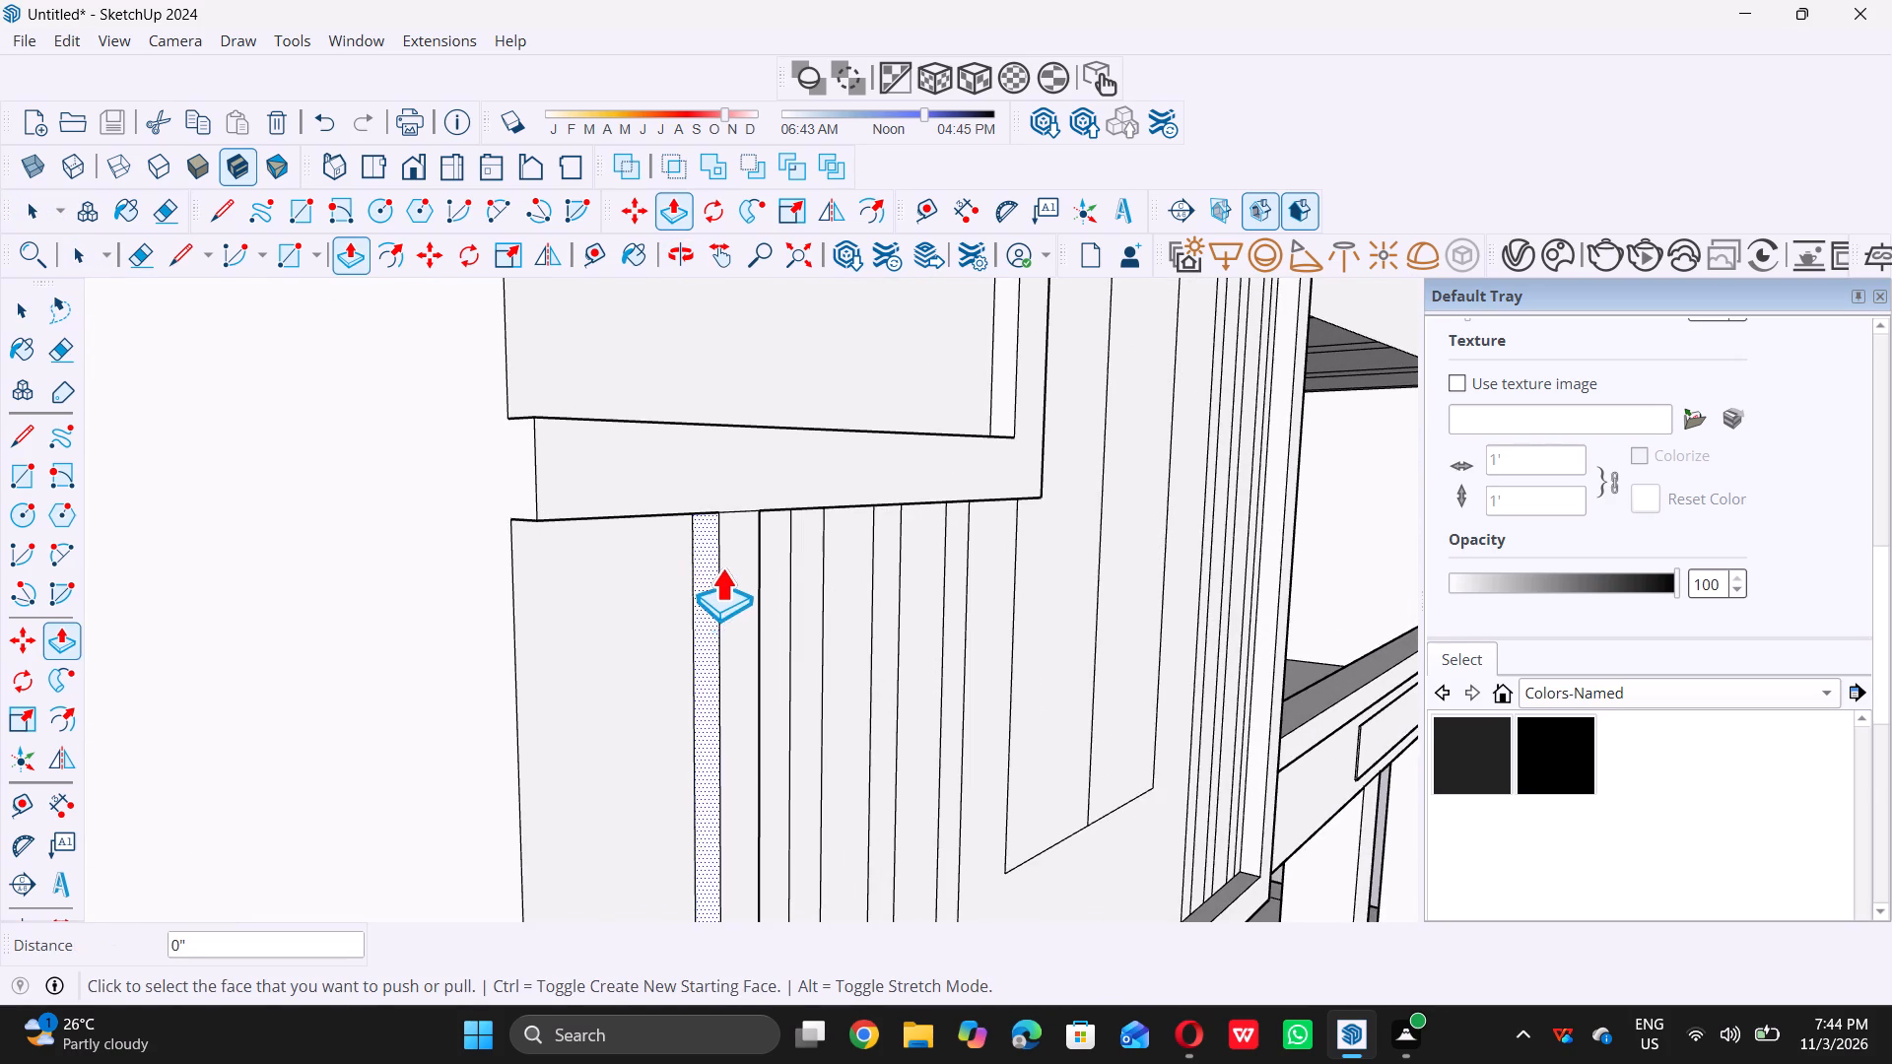
{"action": "double_click", "coordinate": [793, 595]}
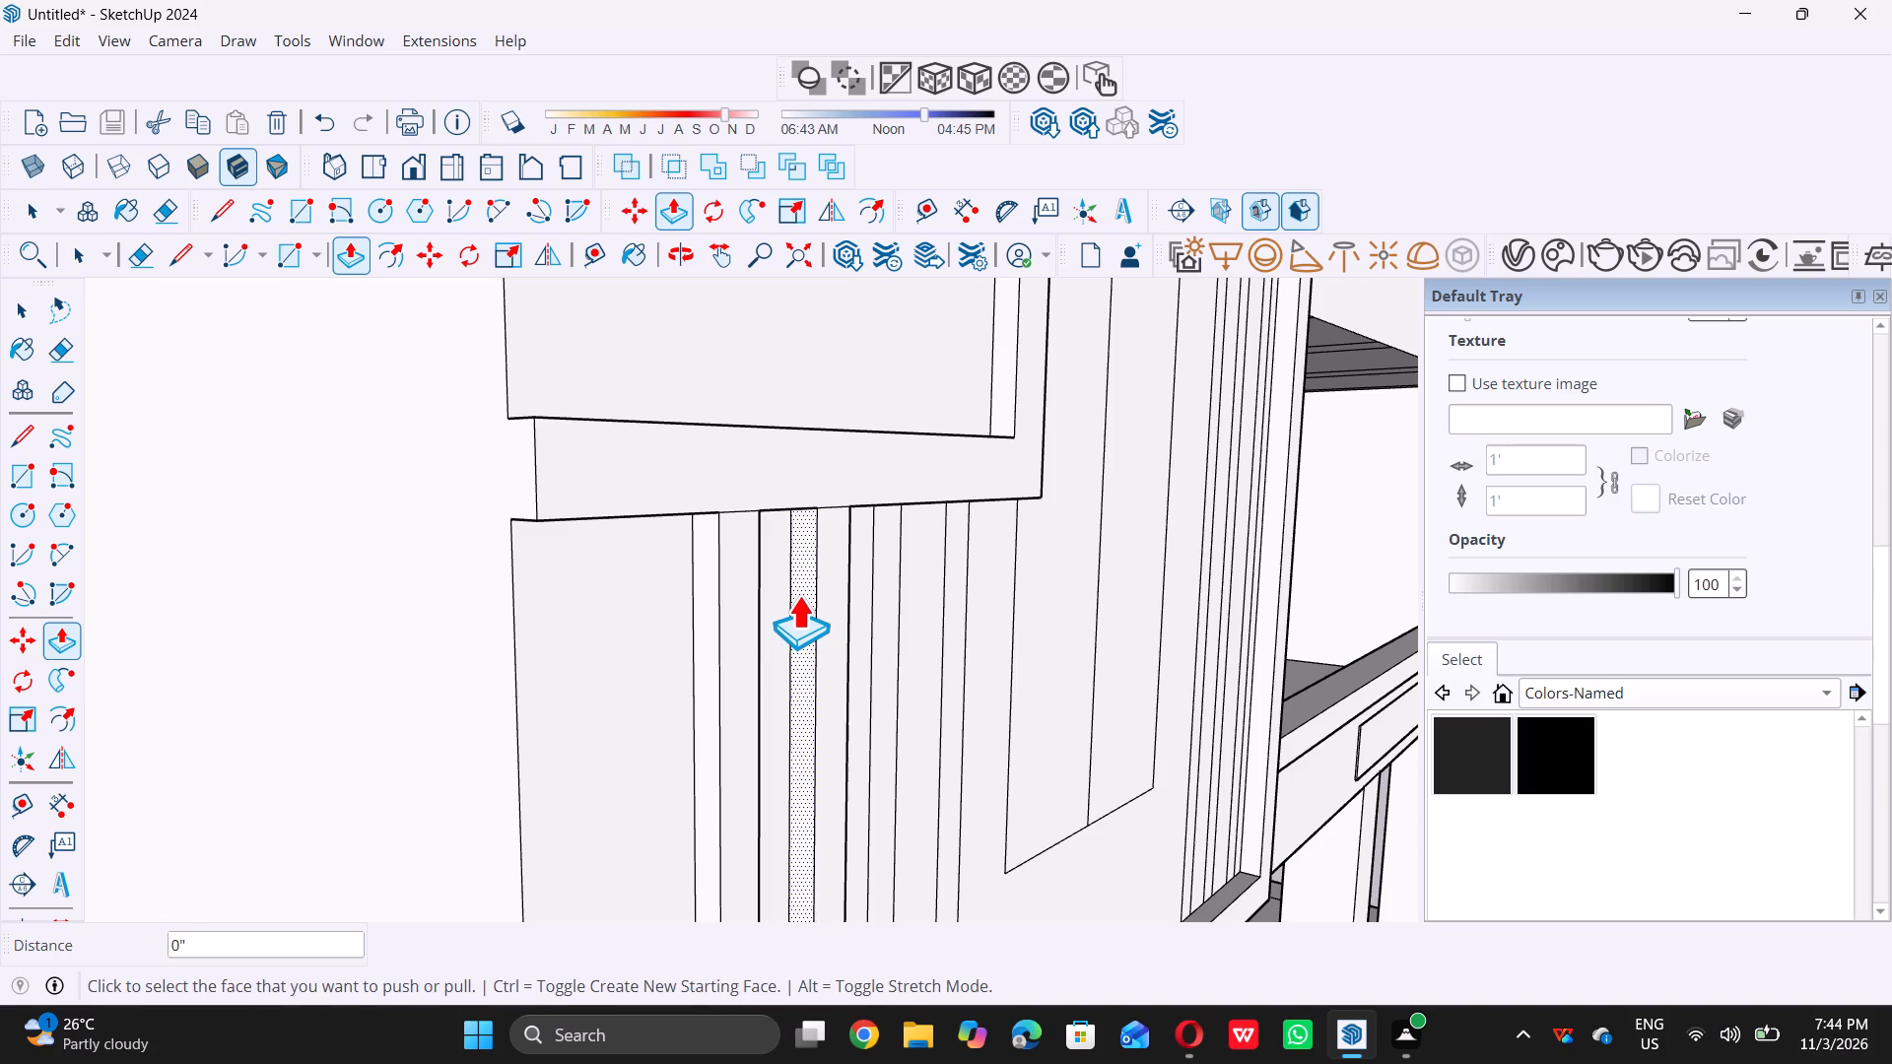
Extrude the third and fourth strips from the facade's outer edge, below the frame, outward by the same 4".
{"action": "scroll", "coordinate": [798, 594], "scroll_direction": "down", "scroll_amount": 3}
{"action": "middle_click_drag", "start_coordinate": [737, 629], "coordinate": [699, 639]}
{"action": "middle_click_drag", "start_coordinate": [679, 646], "coordinate": [487, 669]}
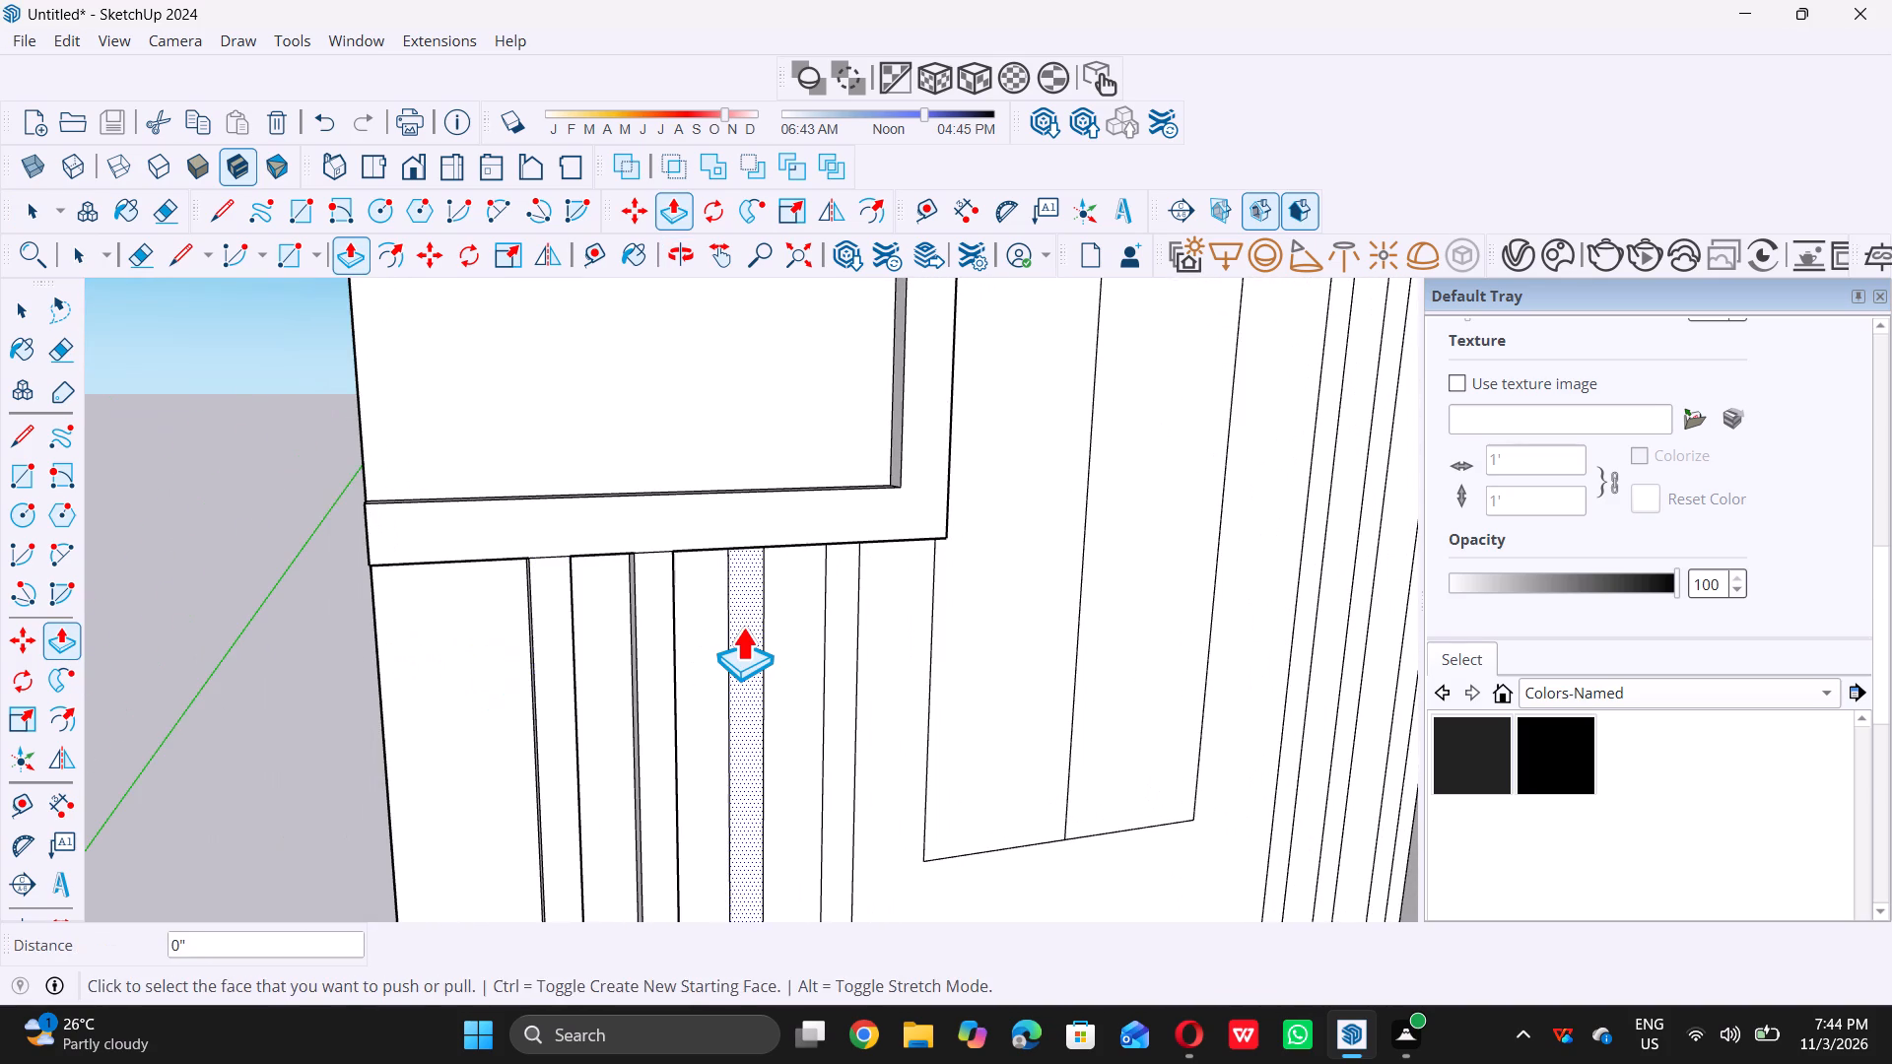
{"action": "double_click", "coordinate": [742, 627]}
{"action": "double_click", "coordinate": [833, 637]}
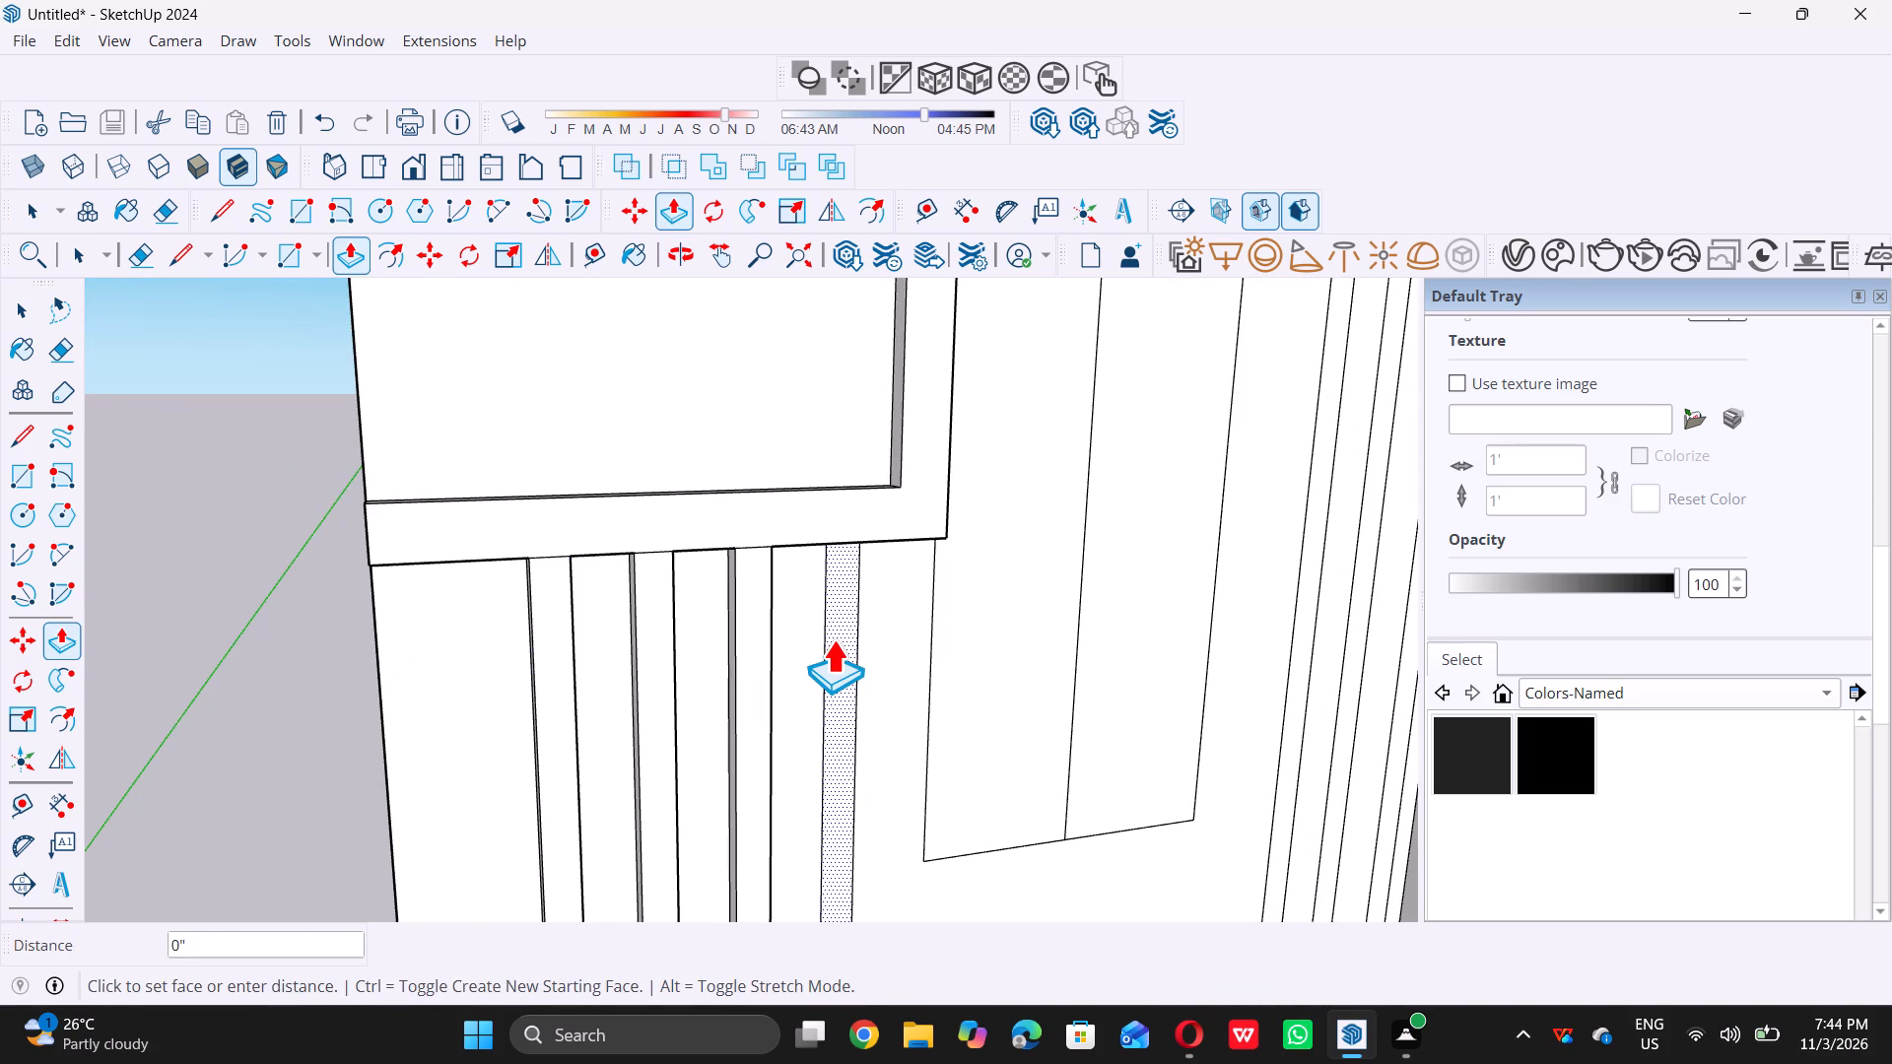
{"action": "double_click", "coordinate": [915, 515]}
{"action": "key", "text": "space"}
Extrude the two horizontal bars near the facade's top, above the group of narrow strips, outward by repeating the 4" Push/Pull.
{"action": "scroll", "coordinate": [823, 589], "scroll_direction": "down", "scroll_amount": 15}
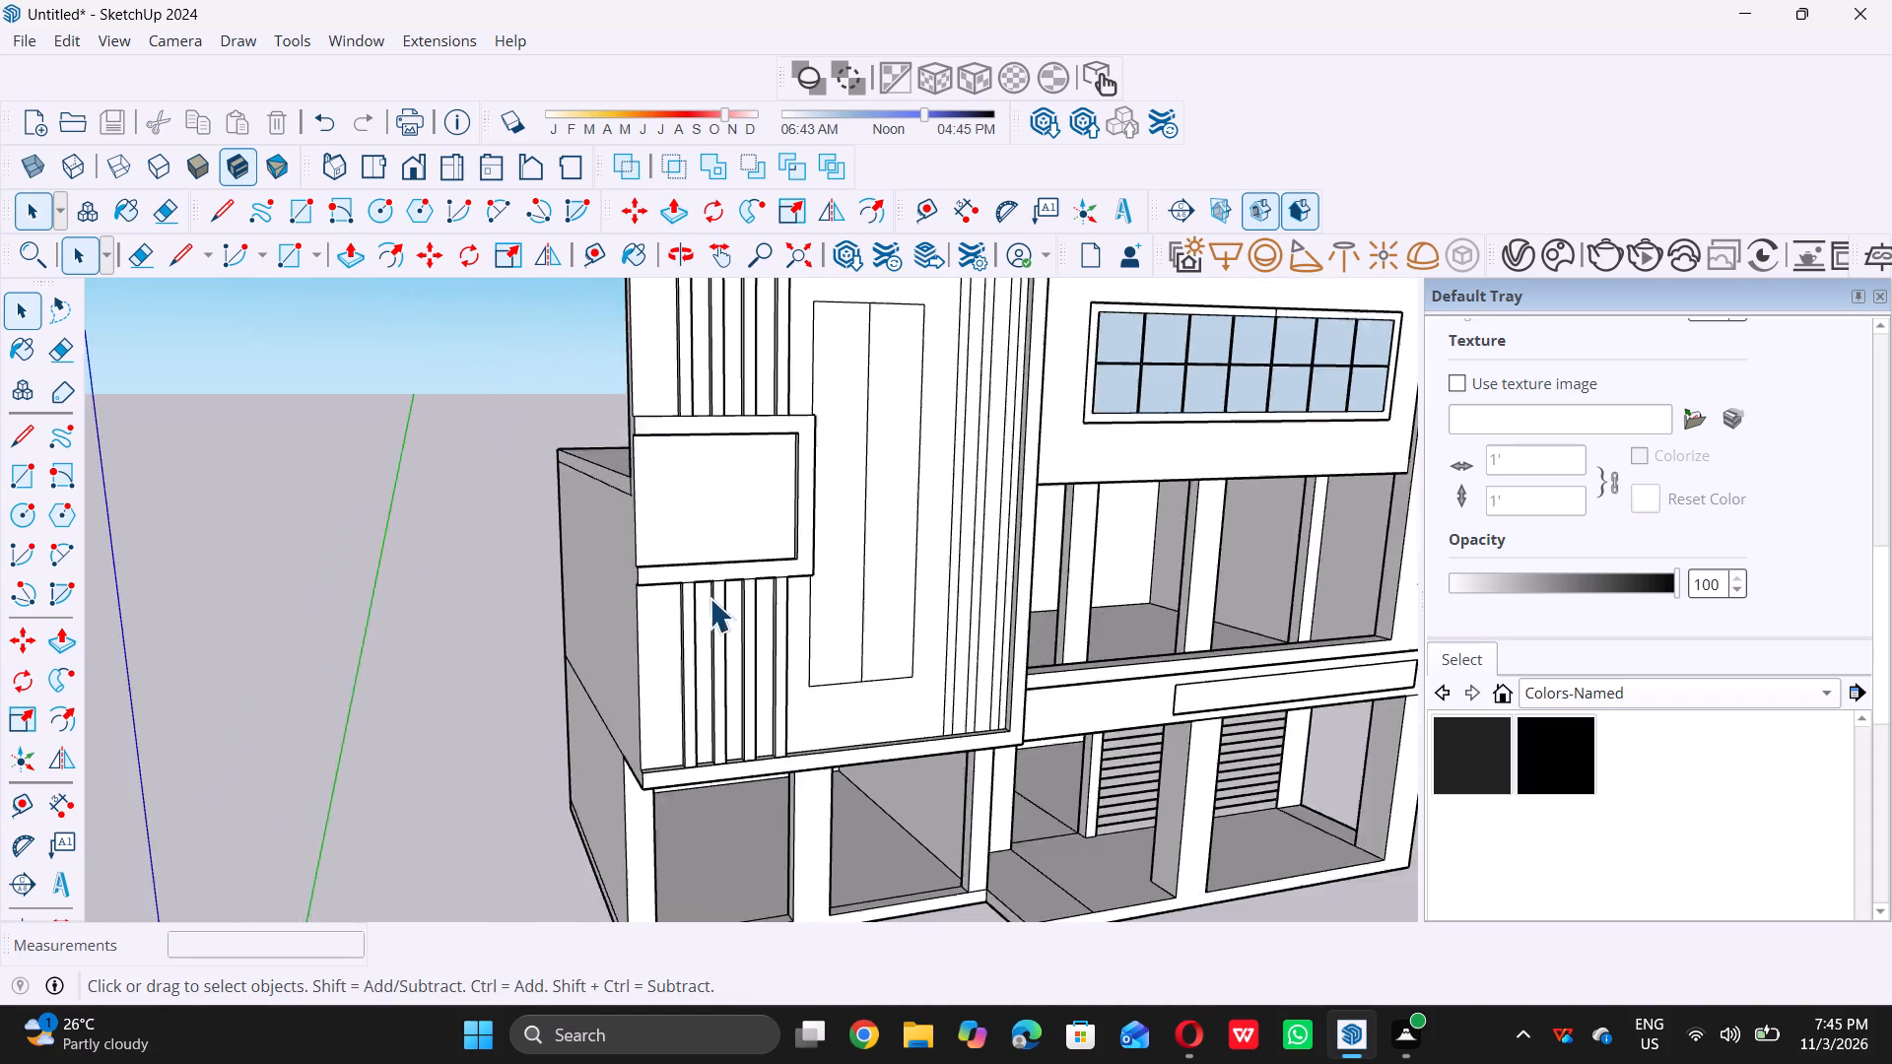
{"action": "scroll", "coordinate": [709, 598], "scroll_direction": "down", "scroll_amount": 12}
{"action": "middle_click_drag", "start_coordinate": [712, 671], "coordinate": [596, 674]}
{"action": "scroll", "coordinate": [797, 456], "scroll_direction": "up", "scroll_amount": 6}
{"action": "scroll", "coordinate": [728, 536], "scroll_direction": "up", "scroll_amount": 5}
{"action": "scroll", "coordinate": [726, 539], "scroll_direction": "down", "scroll_amount": 11}
{"action": "middle_click_drag", "start_coordinate": [689, 607], "coordinate": [780, 626]}
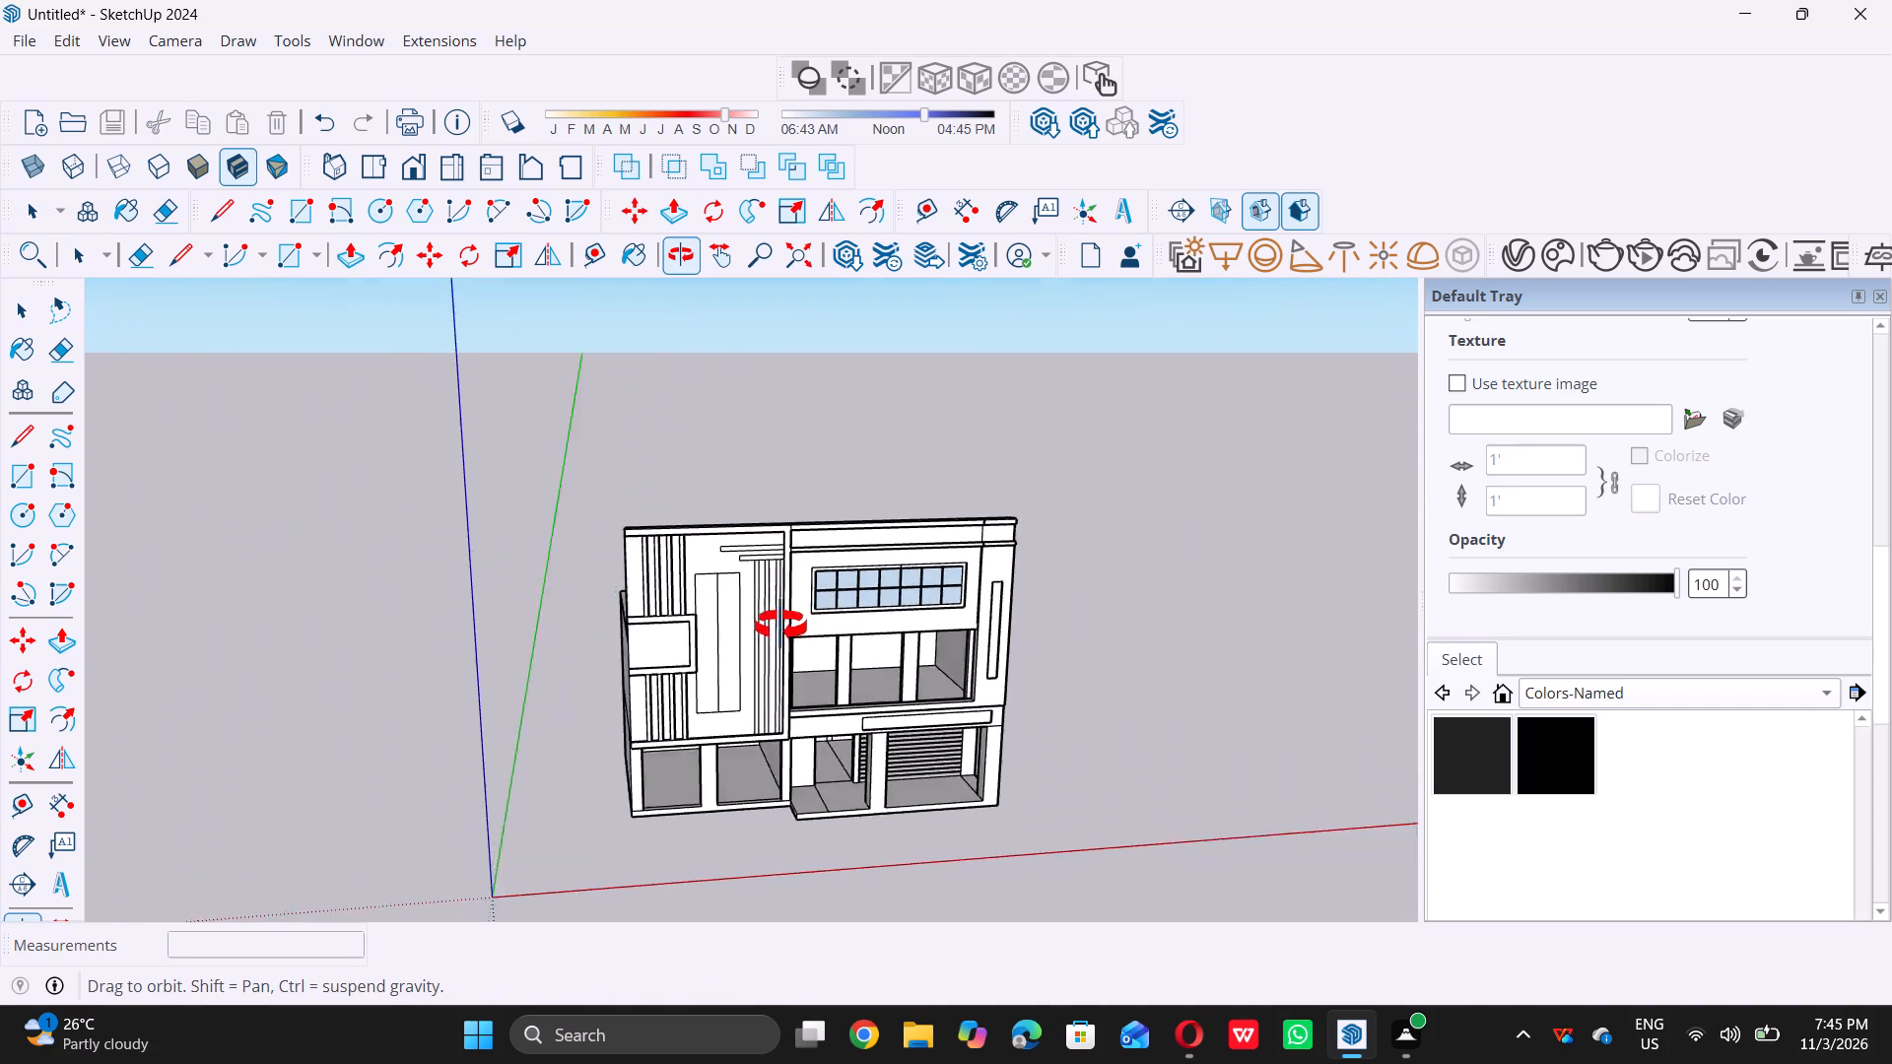
{"action": "middle_click_drag", "start_coordinate": [780, 626], "coordinate": [836, 641]}
{"action": "middle_click", "coordinate": [836, 641]}
{"action": "scroll", "coordinate": [729, 565], "scroll_direction": "up", "scroll_amount": 7}
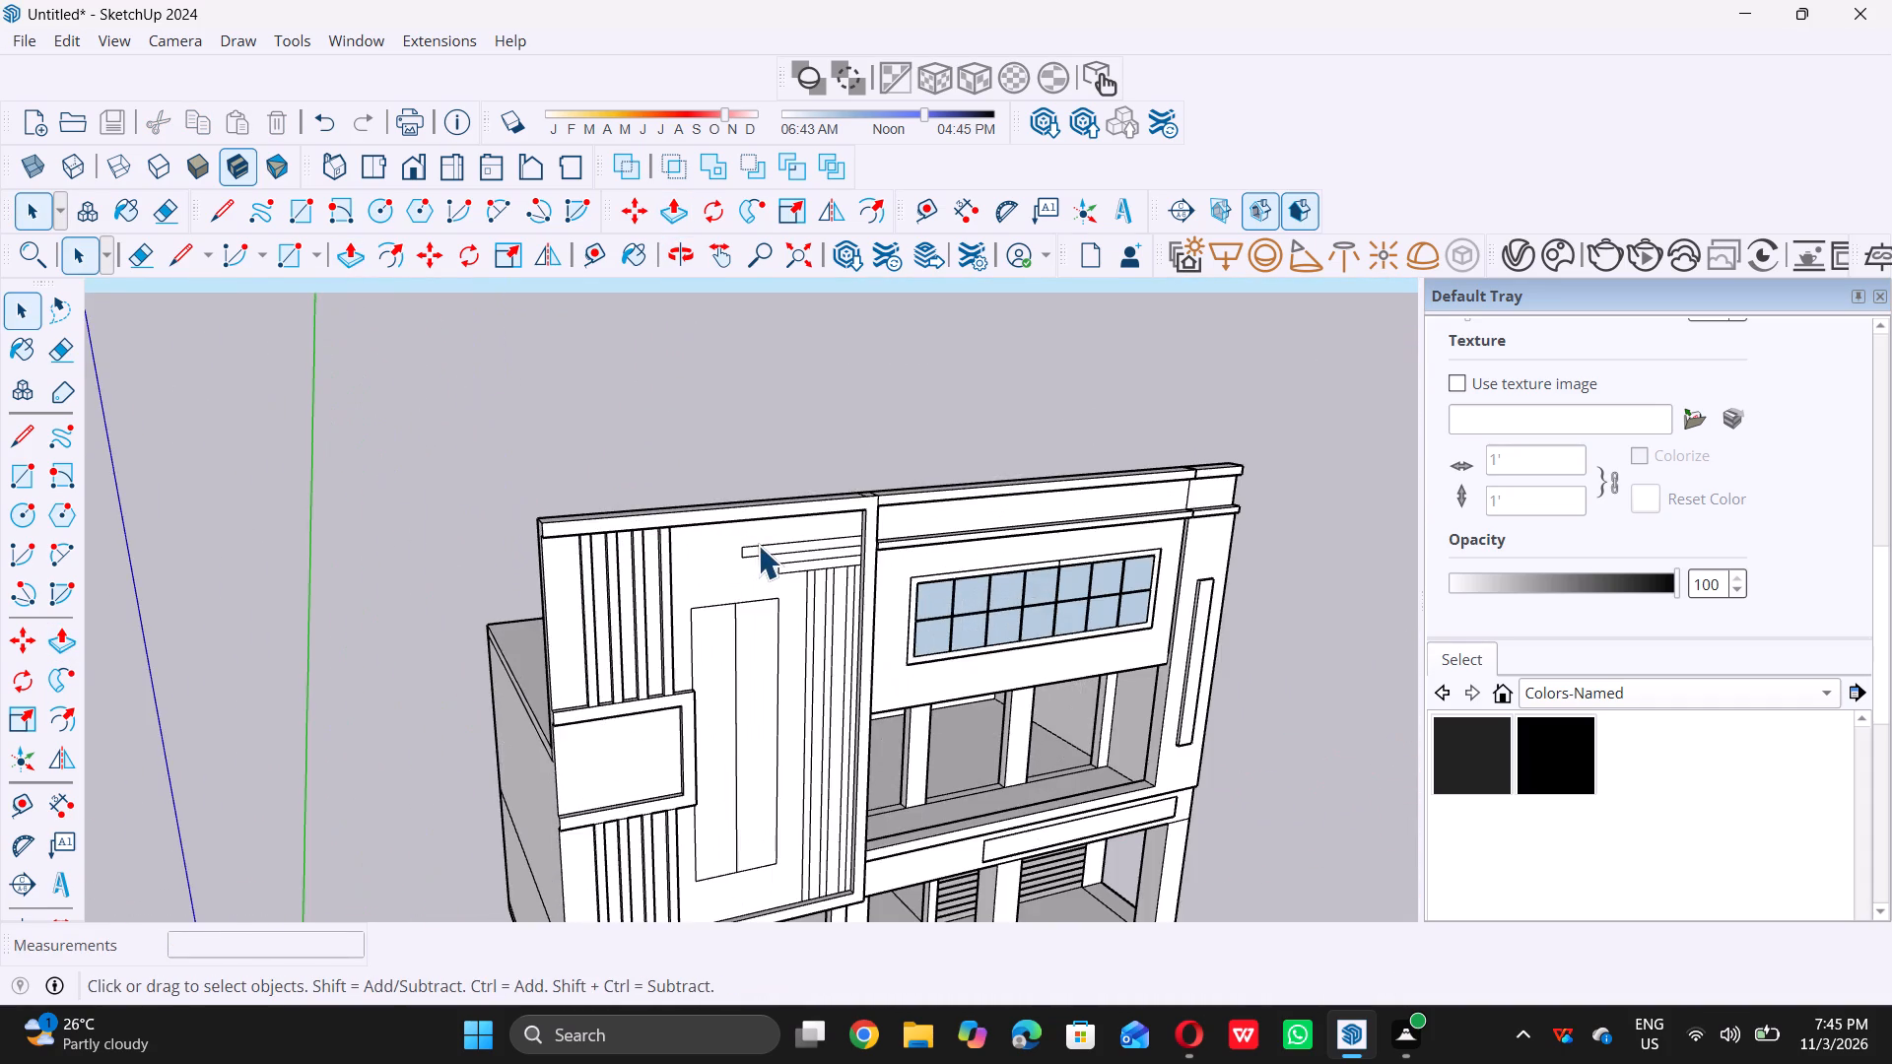
{"action": "scroll", "coordinate": [758, 545], "scroll_direction": "up", "scroll_amount": 13}
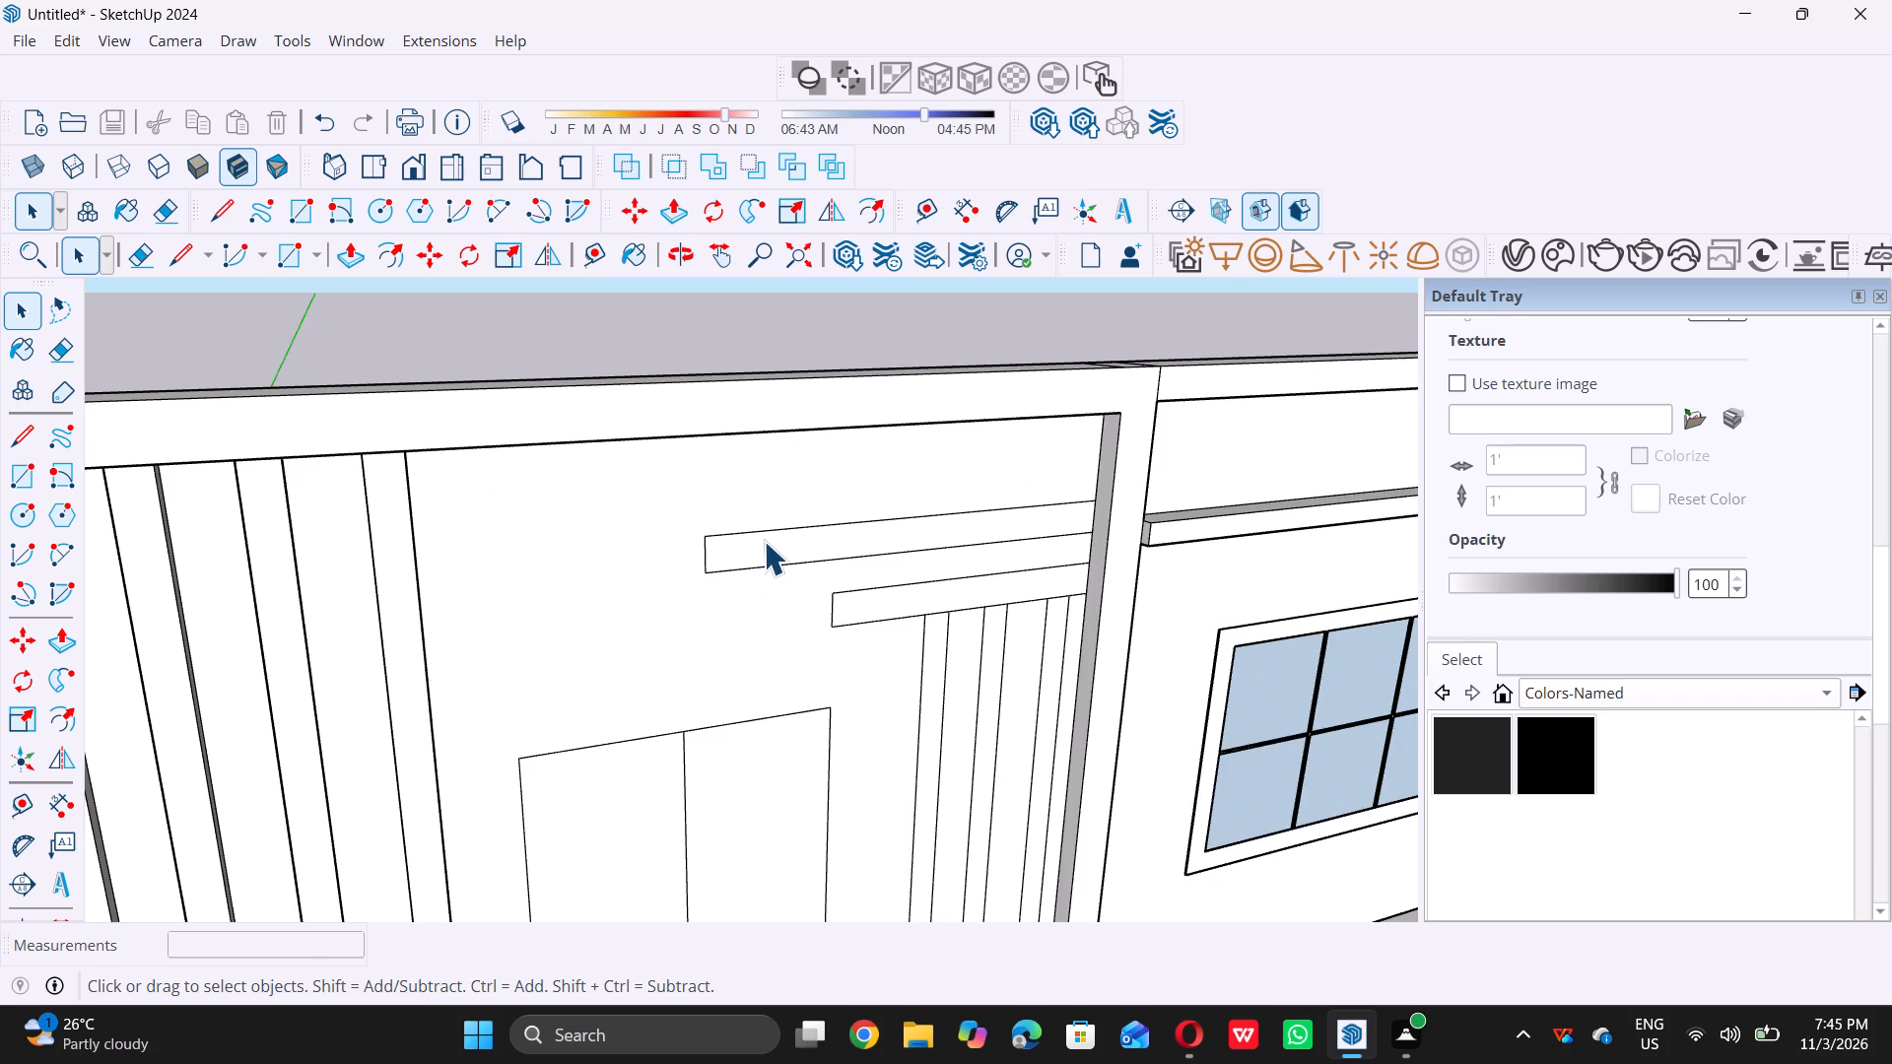
{"action": "double_click", "coordinate": [764, 541]}
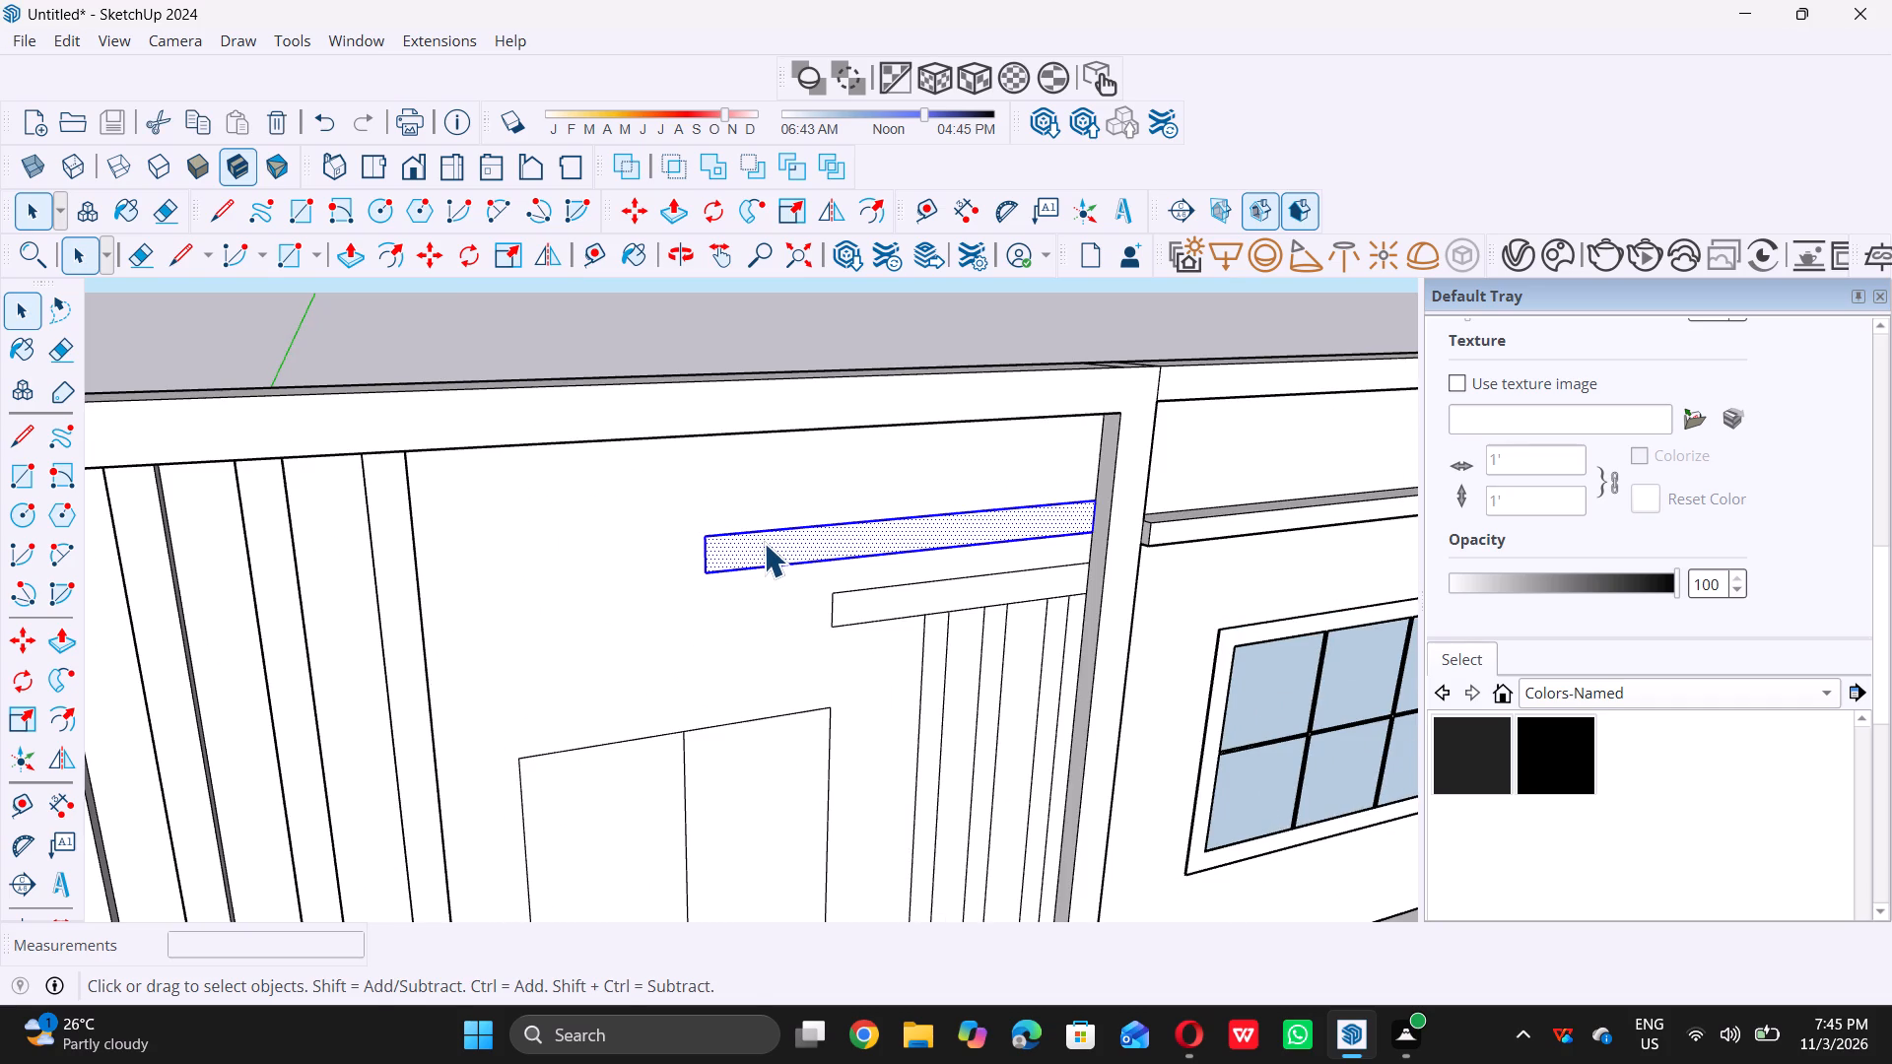
{"action": "key", "text": "p"}
{"action": "double_click", "coordinate": [763, 542]}
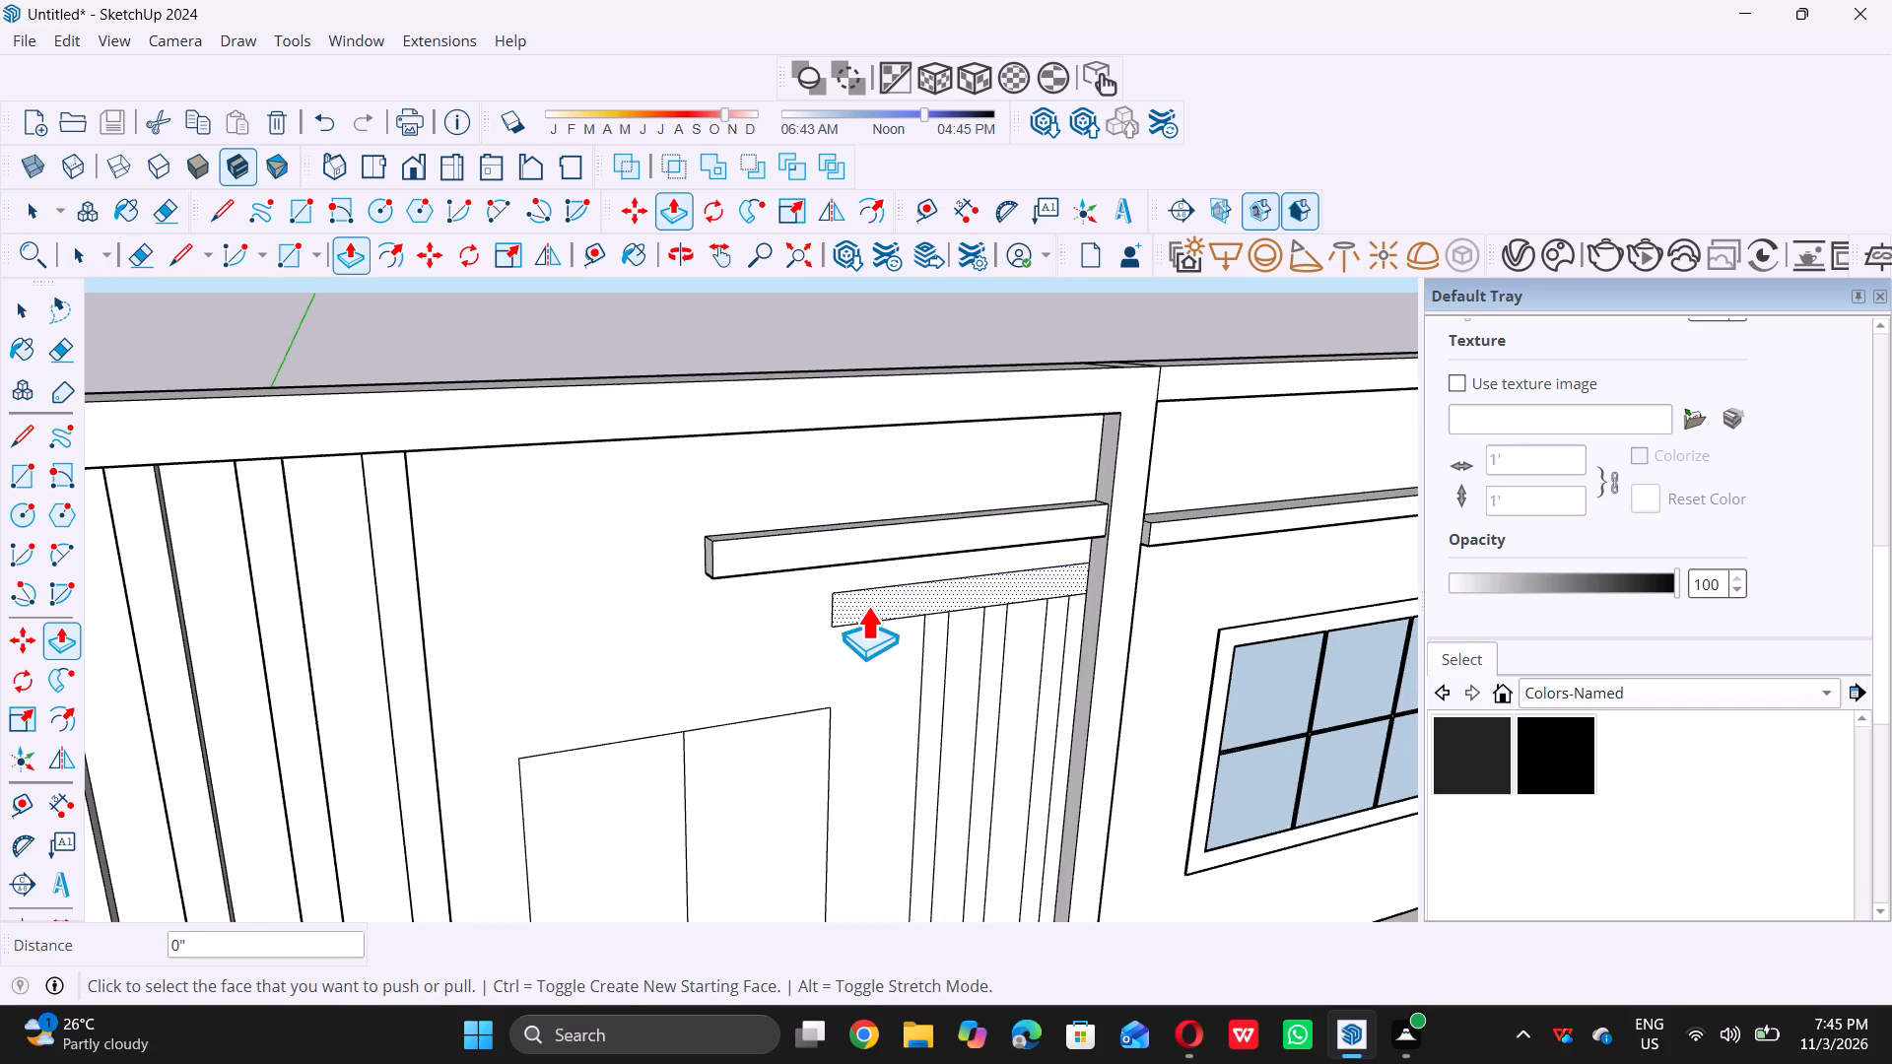
{"action": "double_click", "coordinate": [865, 596]}
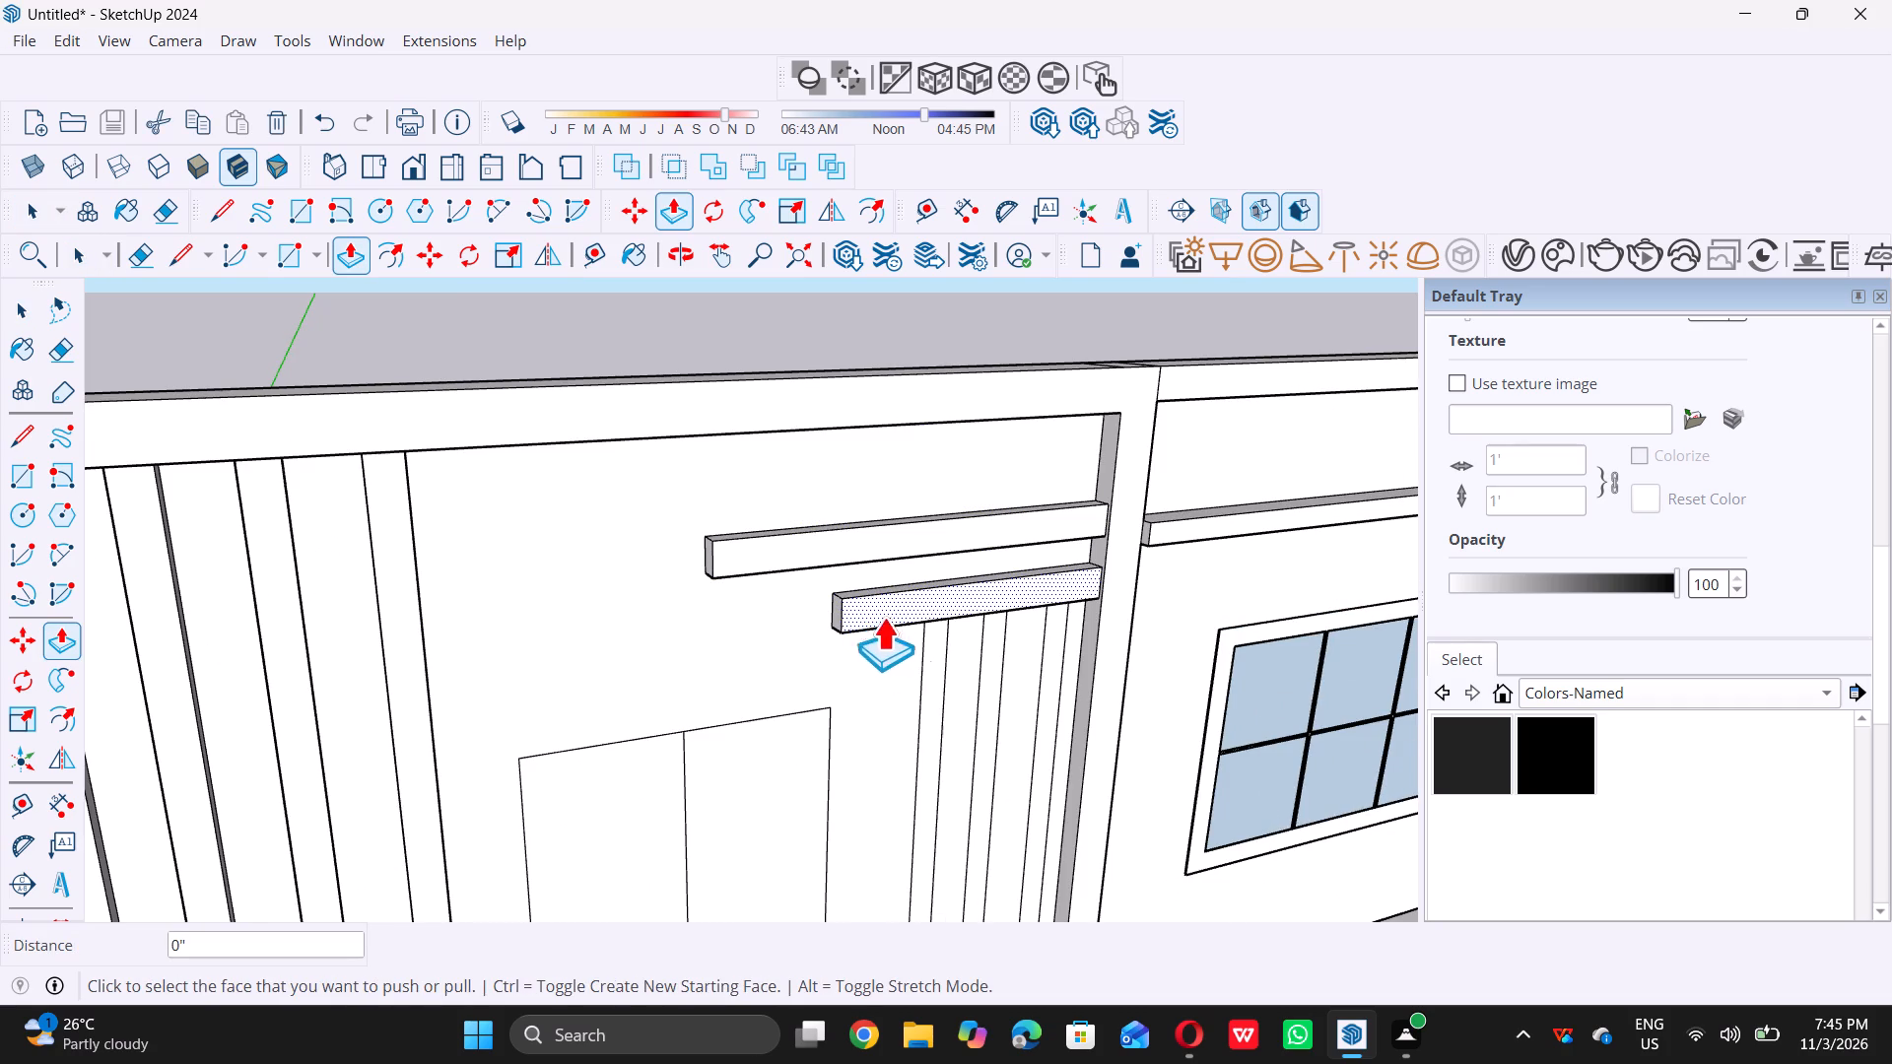
Extrude the three narrow vertical strips beneath the lower horizontal bar outward by repeating the 4" Push/Pull distance.
{"action": "double_click", "coordinate": [936, 661]}
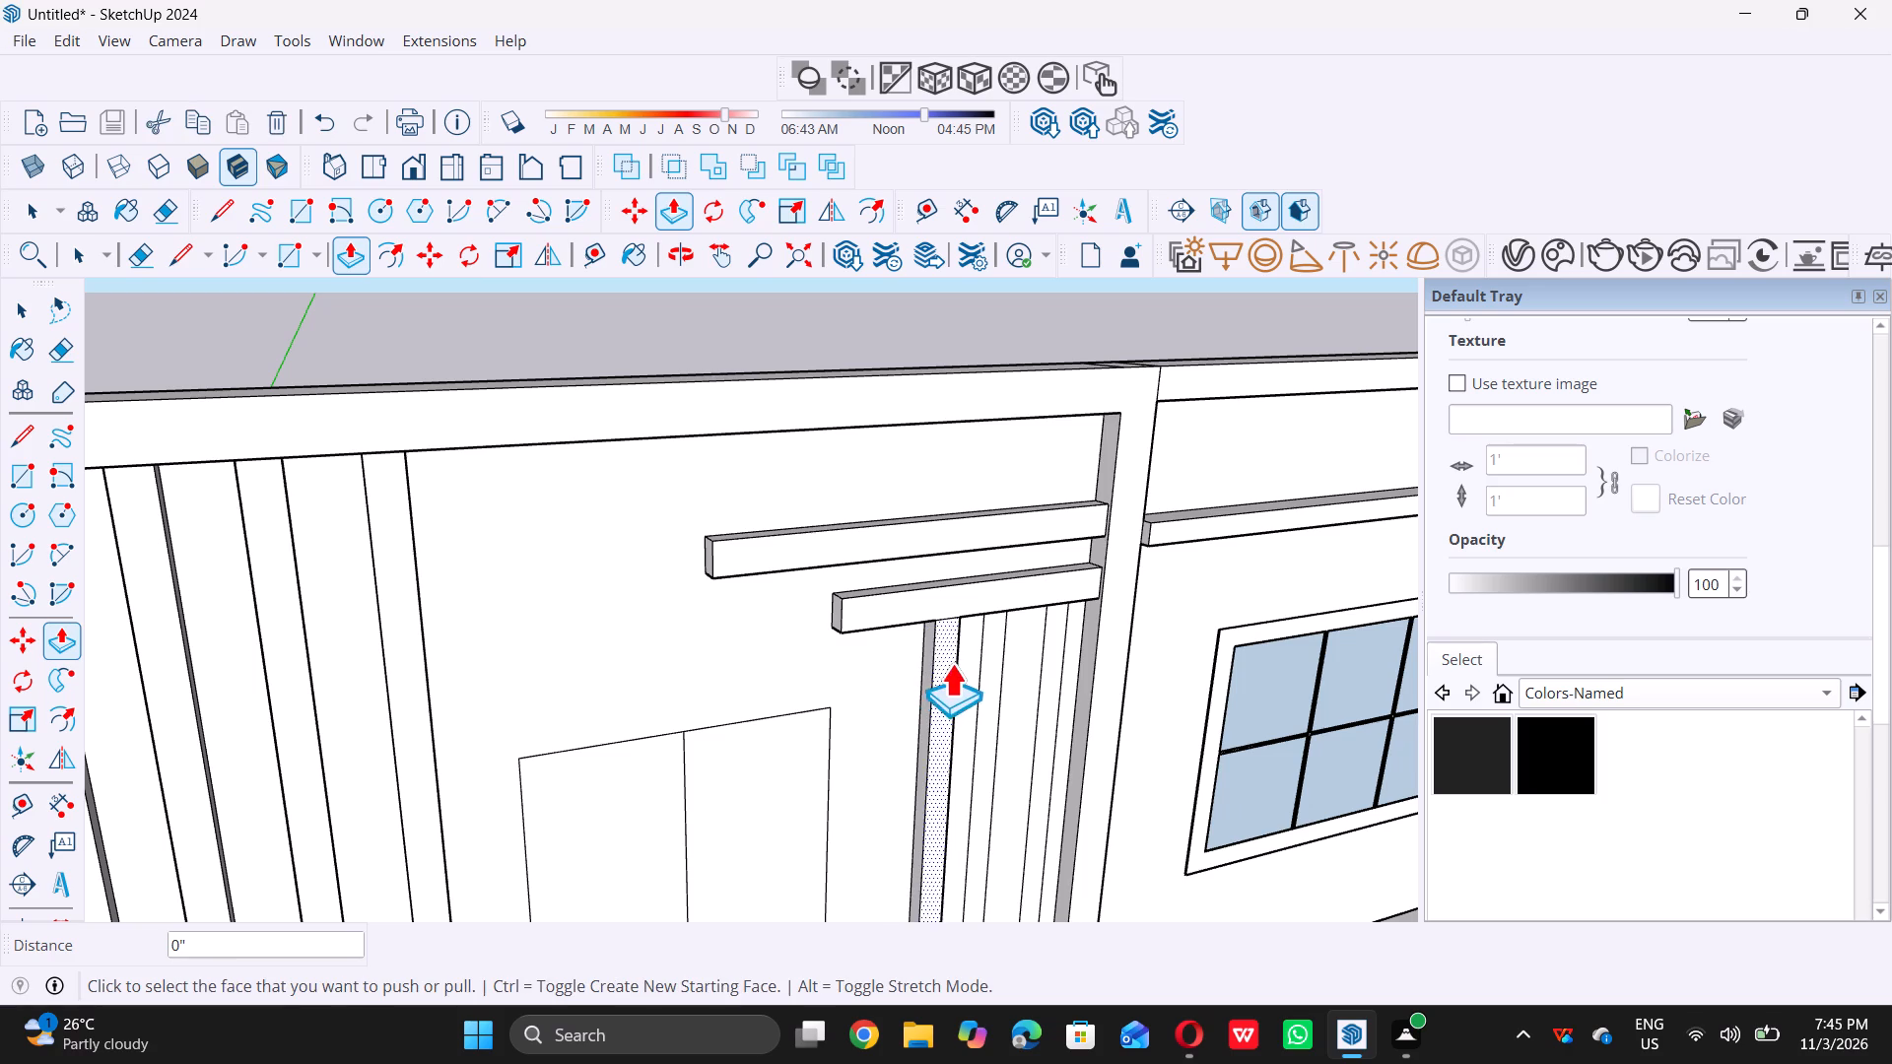
{"action": "triple_click", "coordinate": [991, 661]}
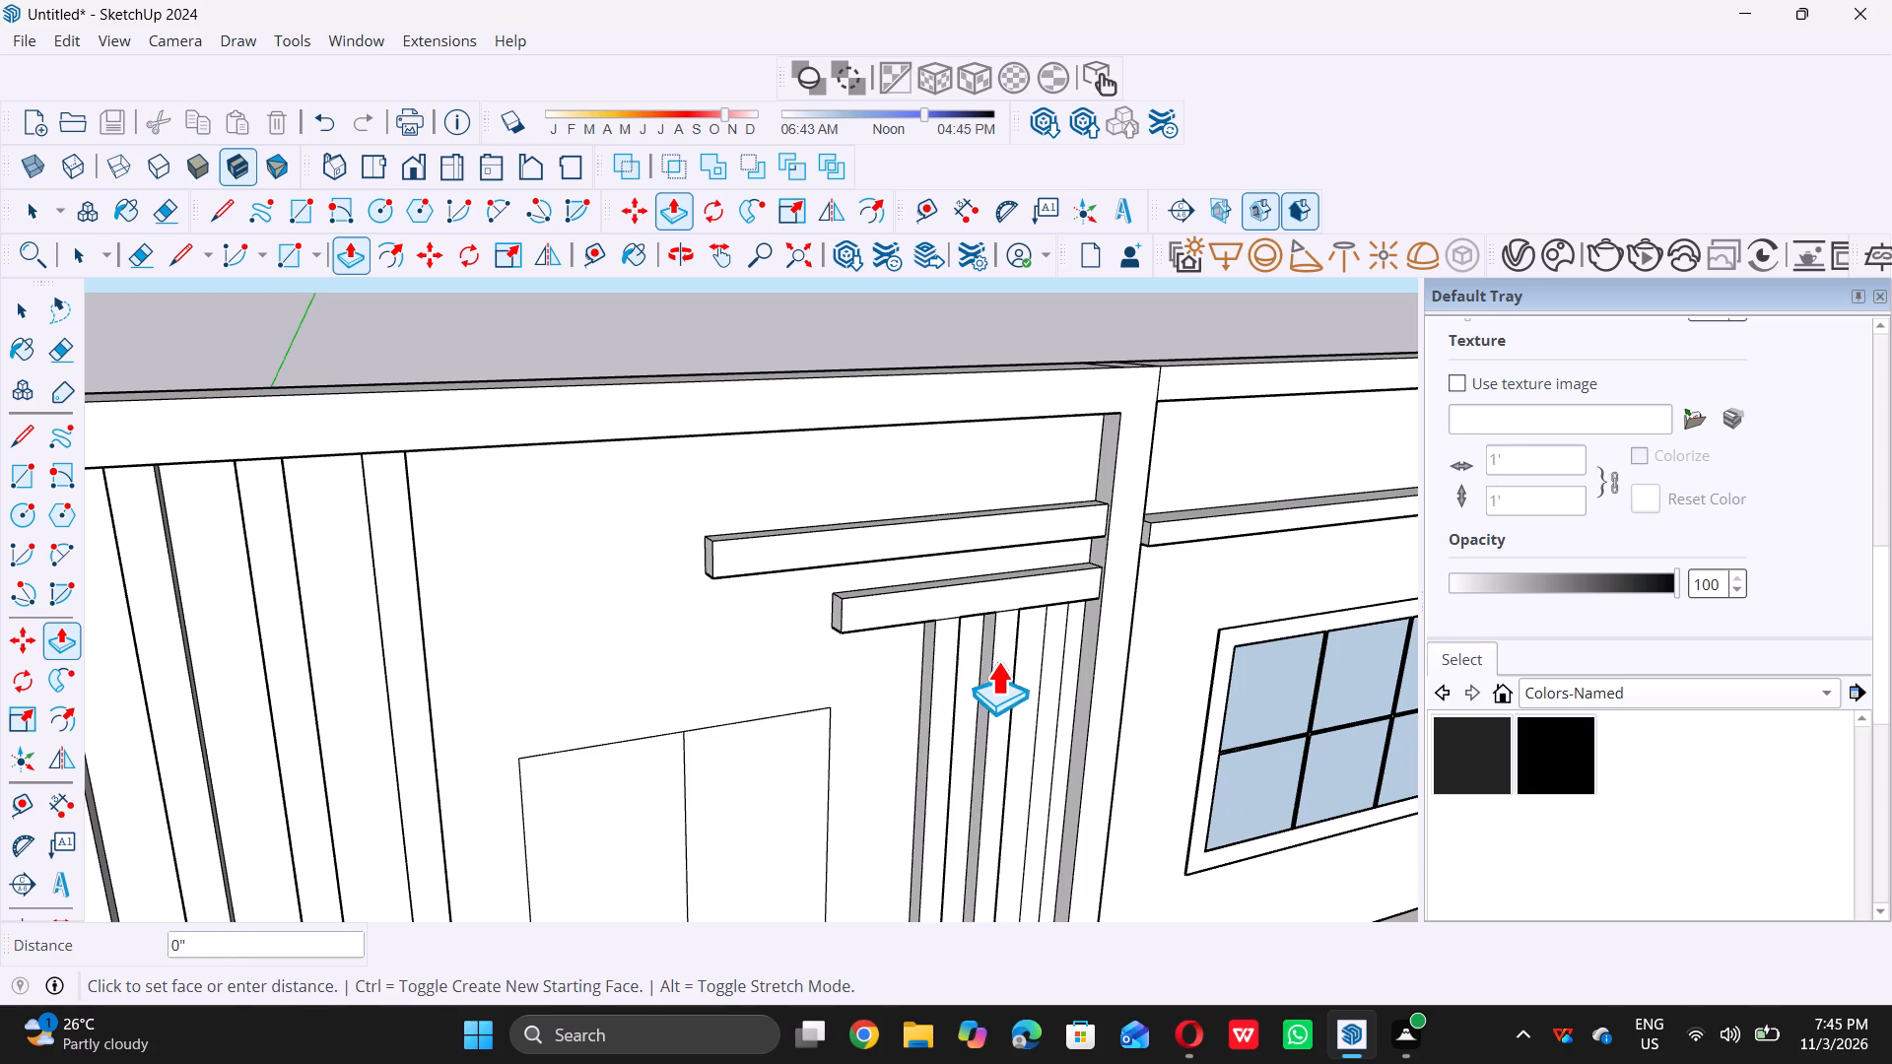
{"action": "key", "text": "space"}
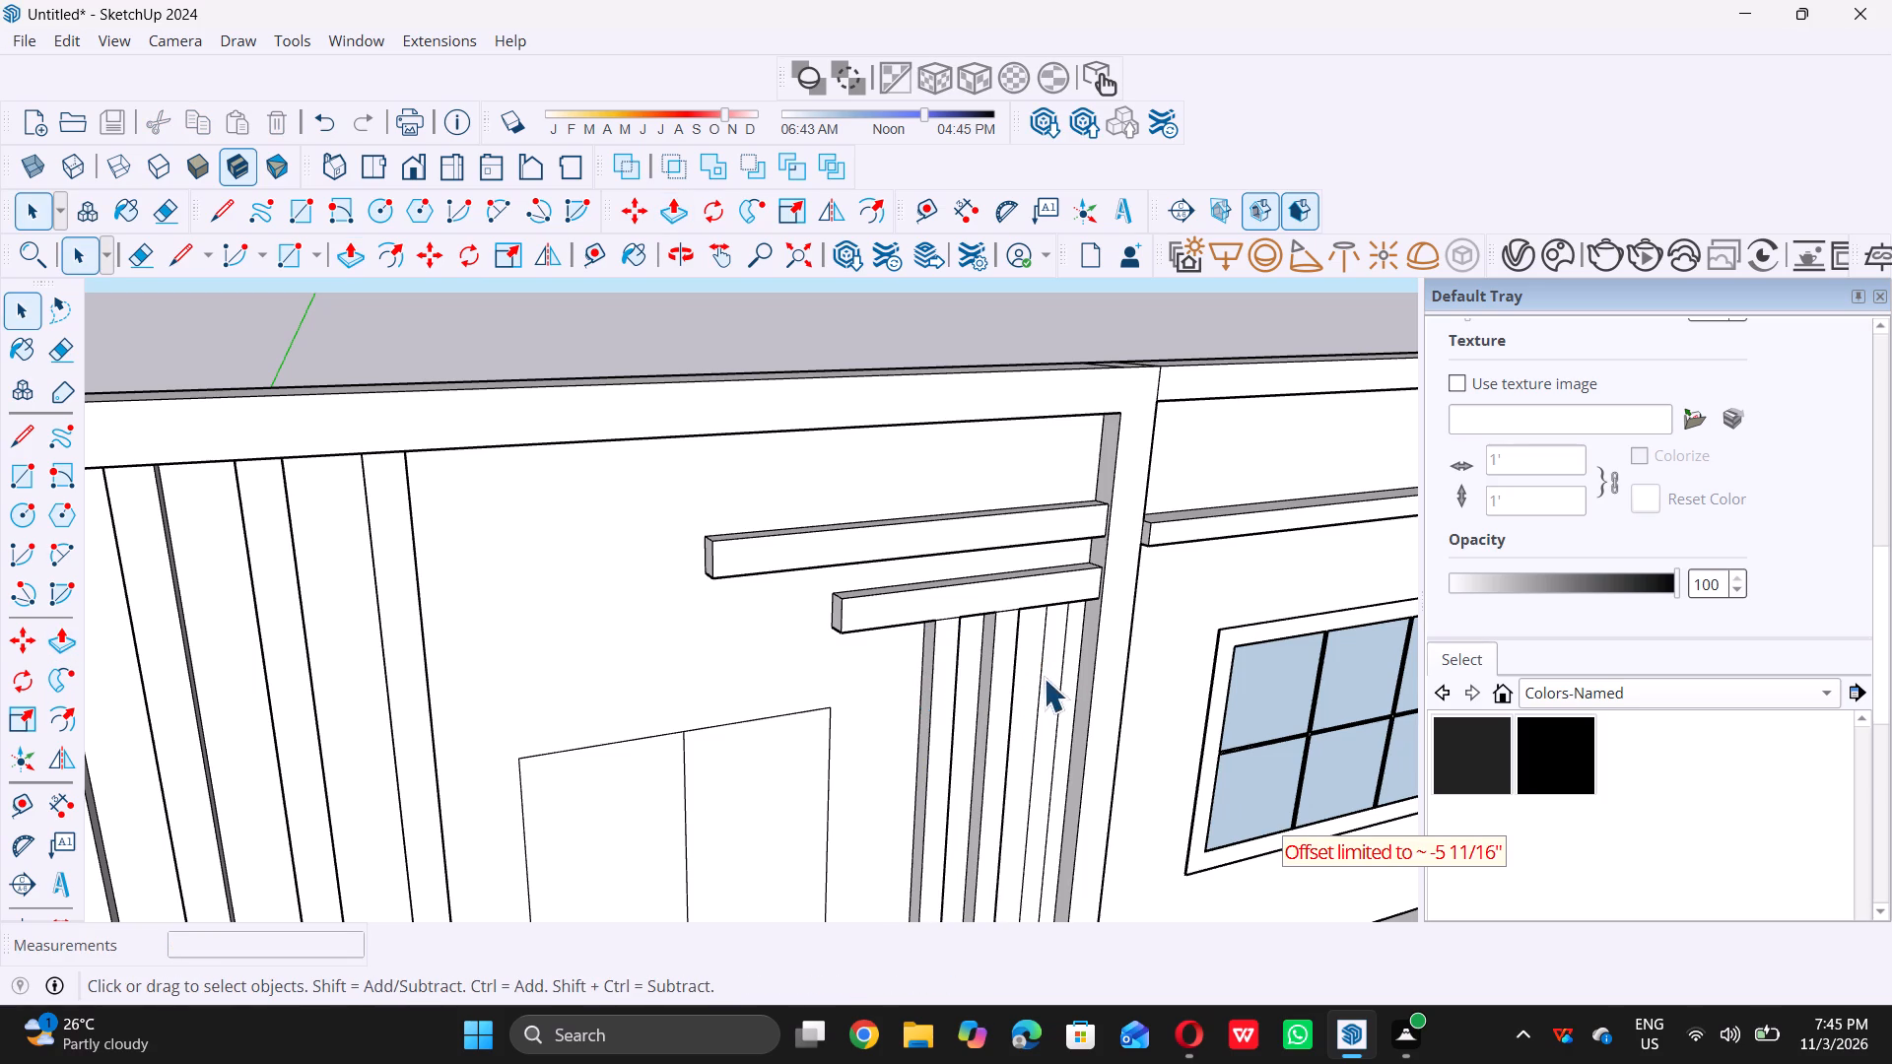
{"action": "left_click", "coordinate": [1051, 676]}
{"action": "scroll", "coordinate": [1051, 675], "scroll_direction": "up", "scroll_amount": 4}
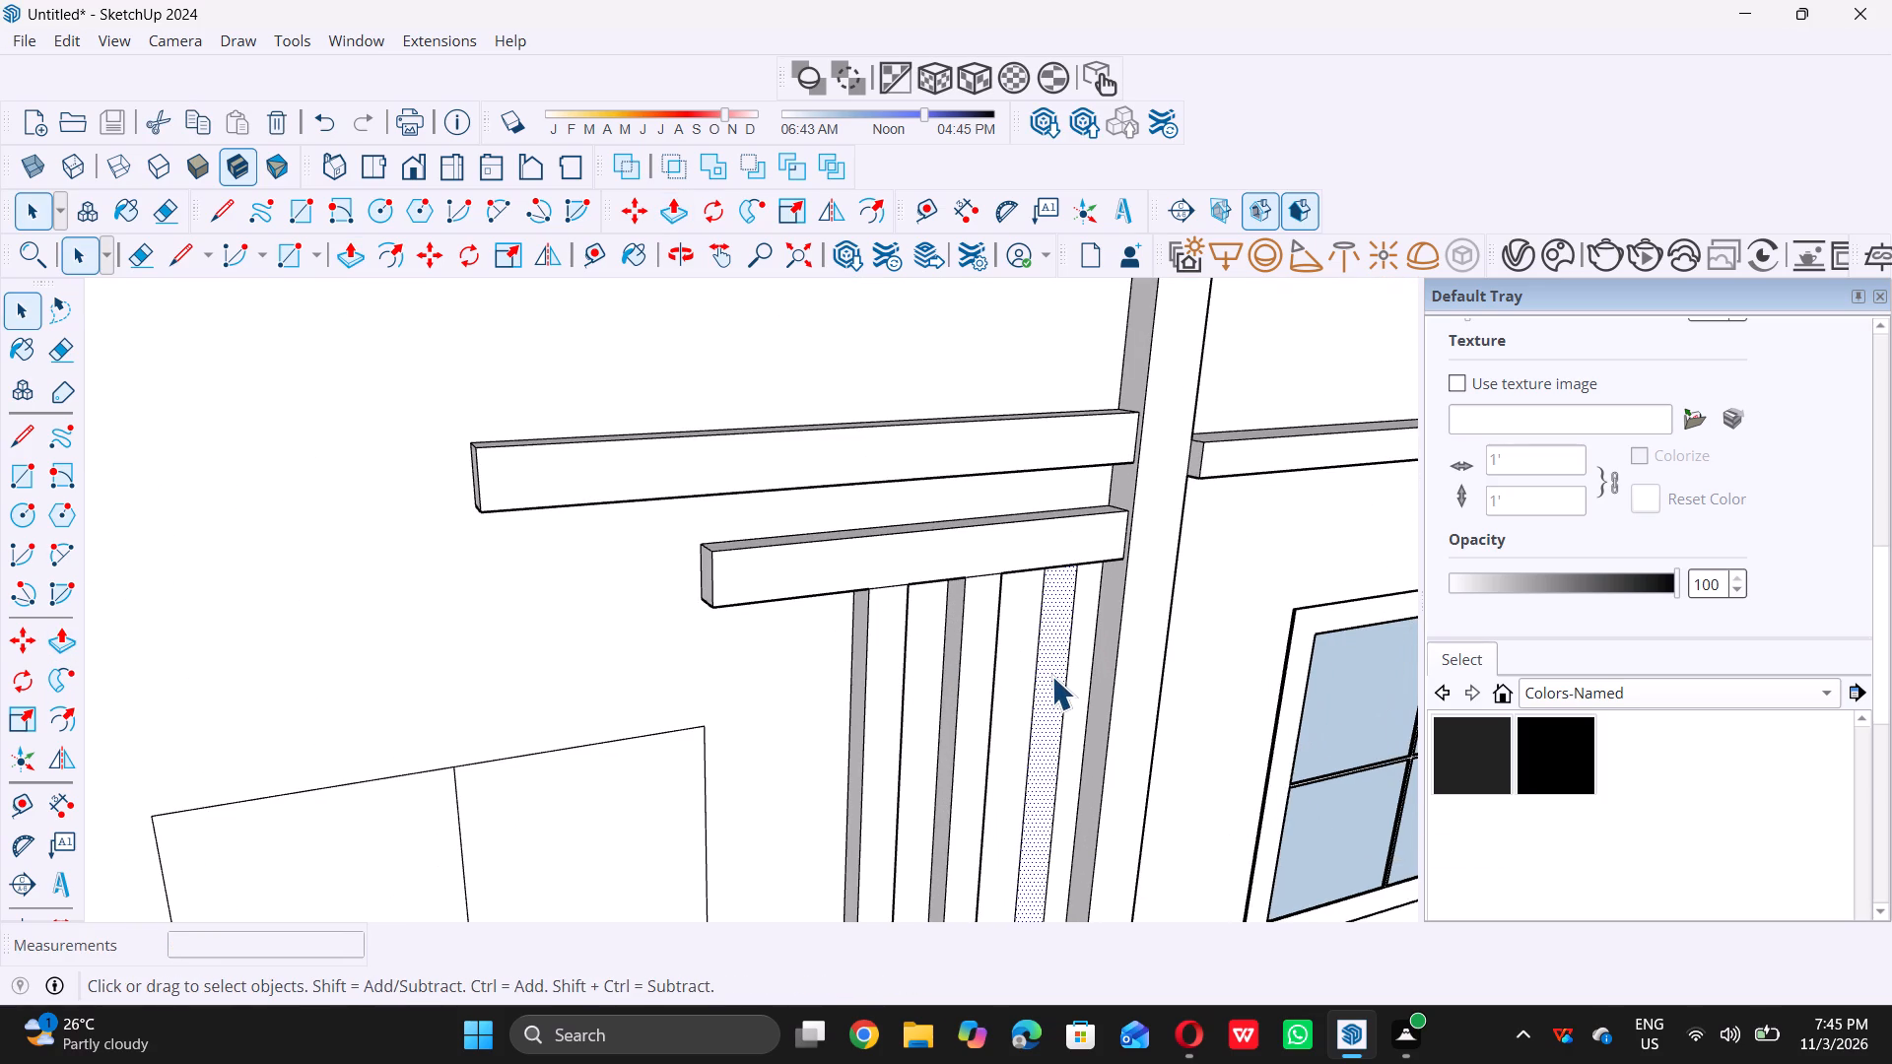
{"action": "key", "text": "p"}
{"action": "triple_click", "coordinate": [1050, 675]}
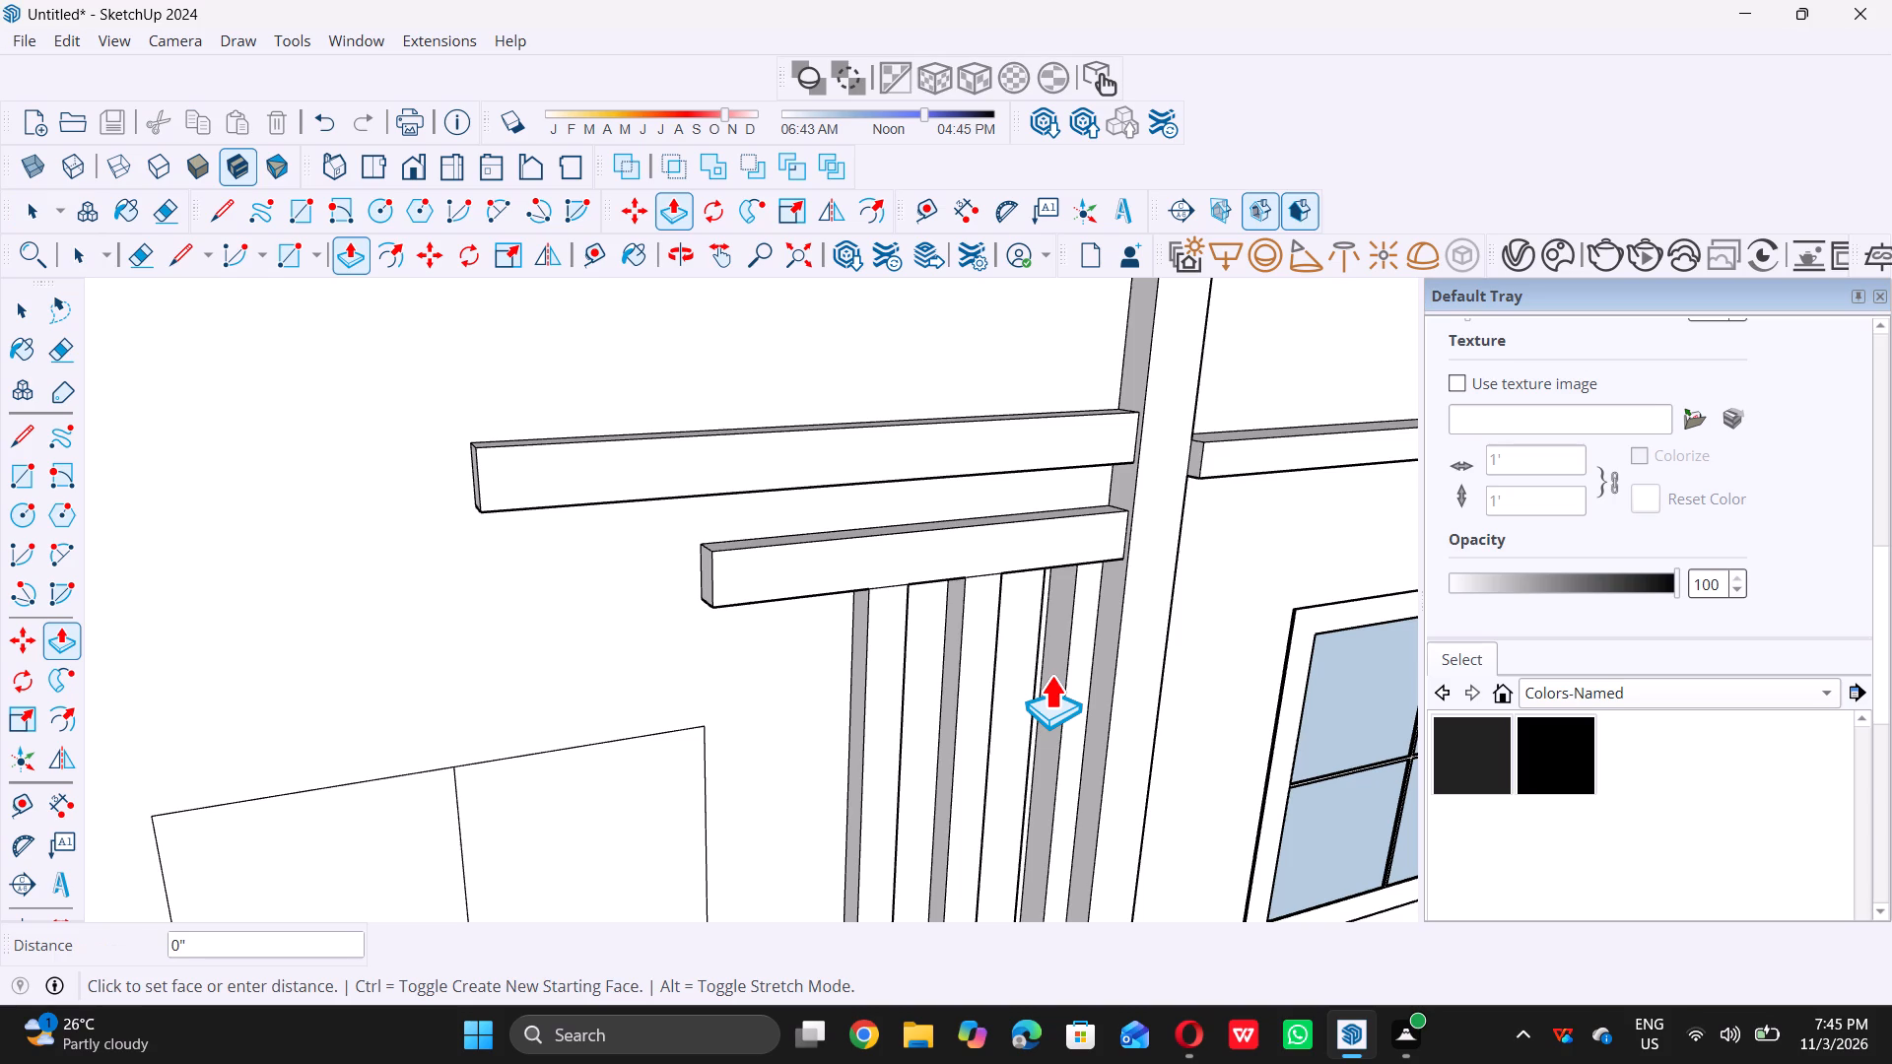
{"action": "key", "text": "ctrl+z"}
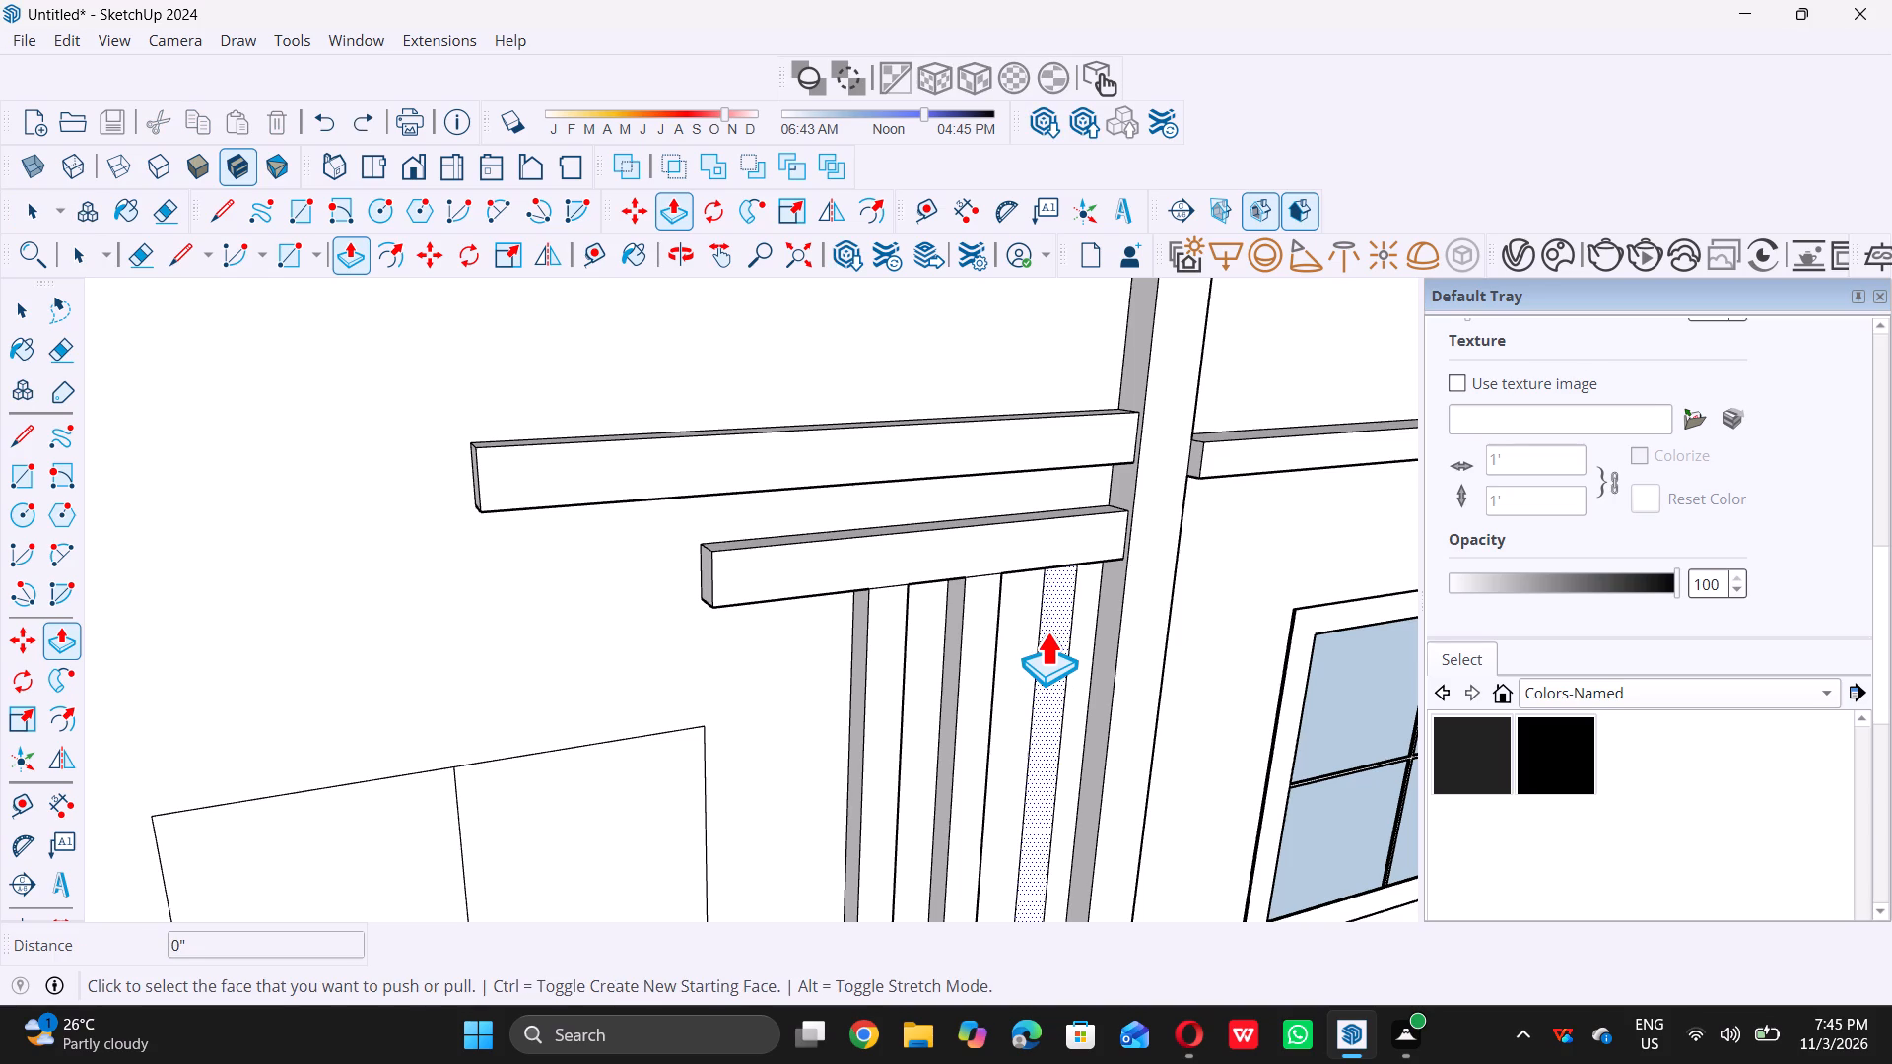
{"action": "scroll", "coordinate": [1049, 623], "scroll_direction": "up", "scroll_amount": 5}
{"action": "triple_click", "coordinate": [1049, 623]}
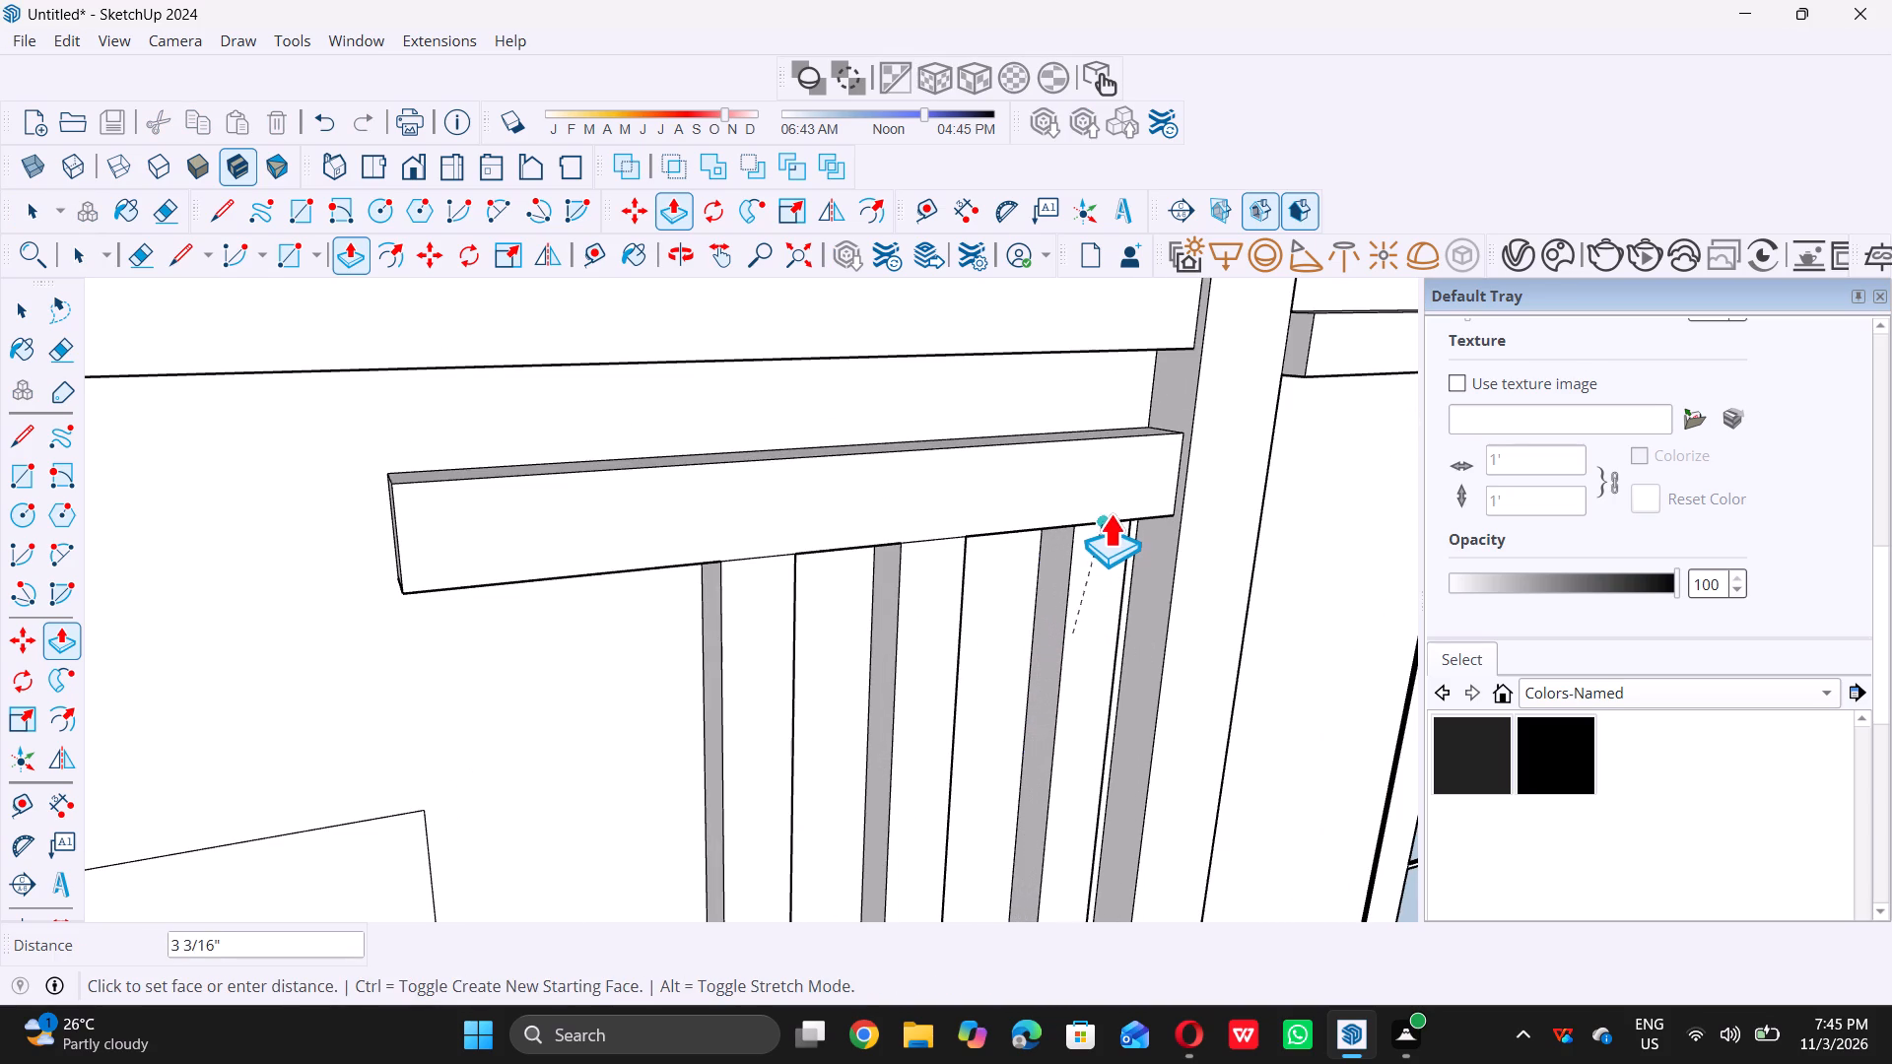
{"action": "double_click", "coordinate": [1110, 509]}
{"action": "key", "text": "space"}
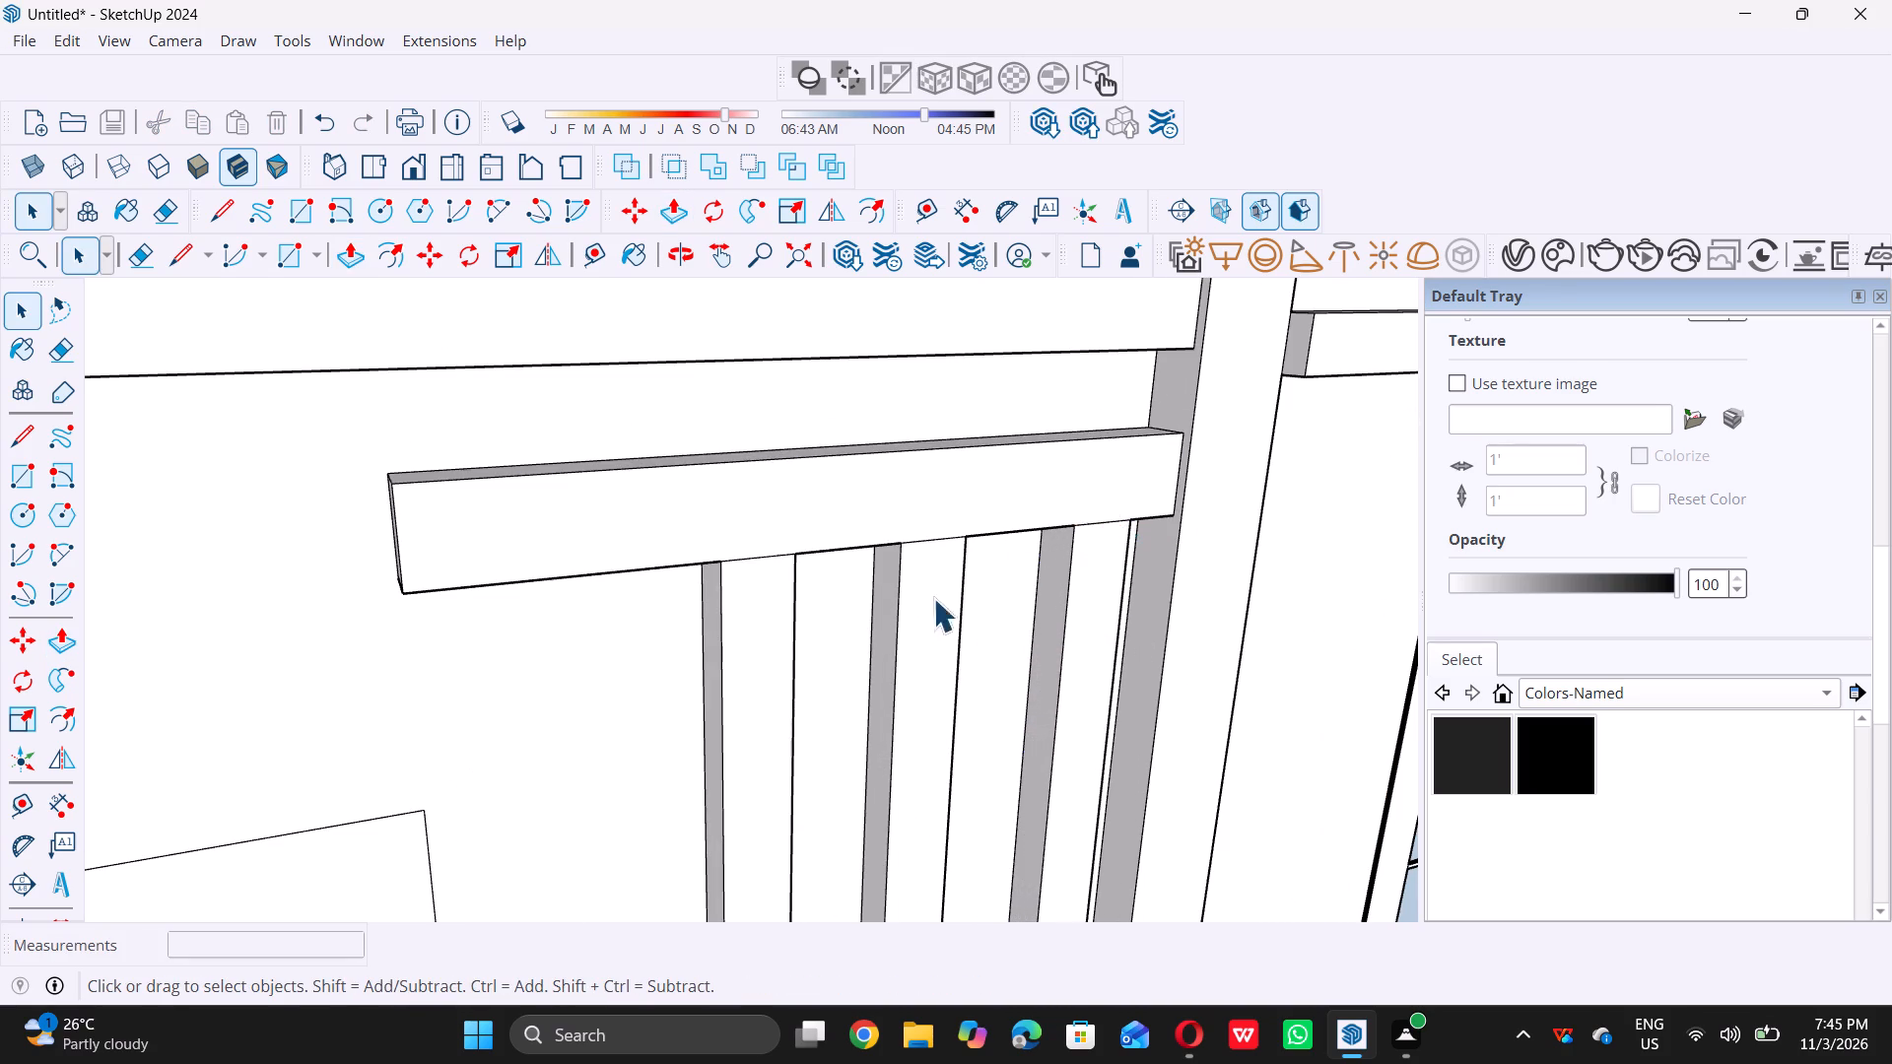
Examine the whole front facade with its raised strips and bars, and the tall two-panel rectangle between them.
{"action": "scroll", "coordinate": [931, 601], "scroll_direction": "down", "scroll_amount": 14}
{"action": "middle_click_drag", "start_coordinate": [878, 634], "coordinate": [695, 538]}
{"action": "scroll", "coordinate": [711, 527], "scroll_direction": "down", "scroll_amount": 19}
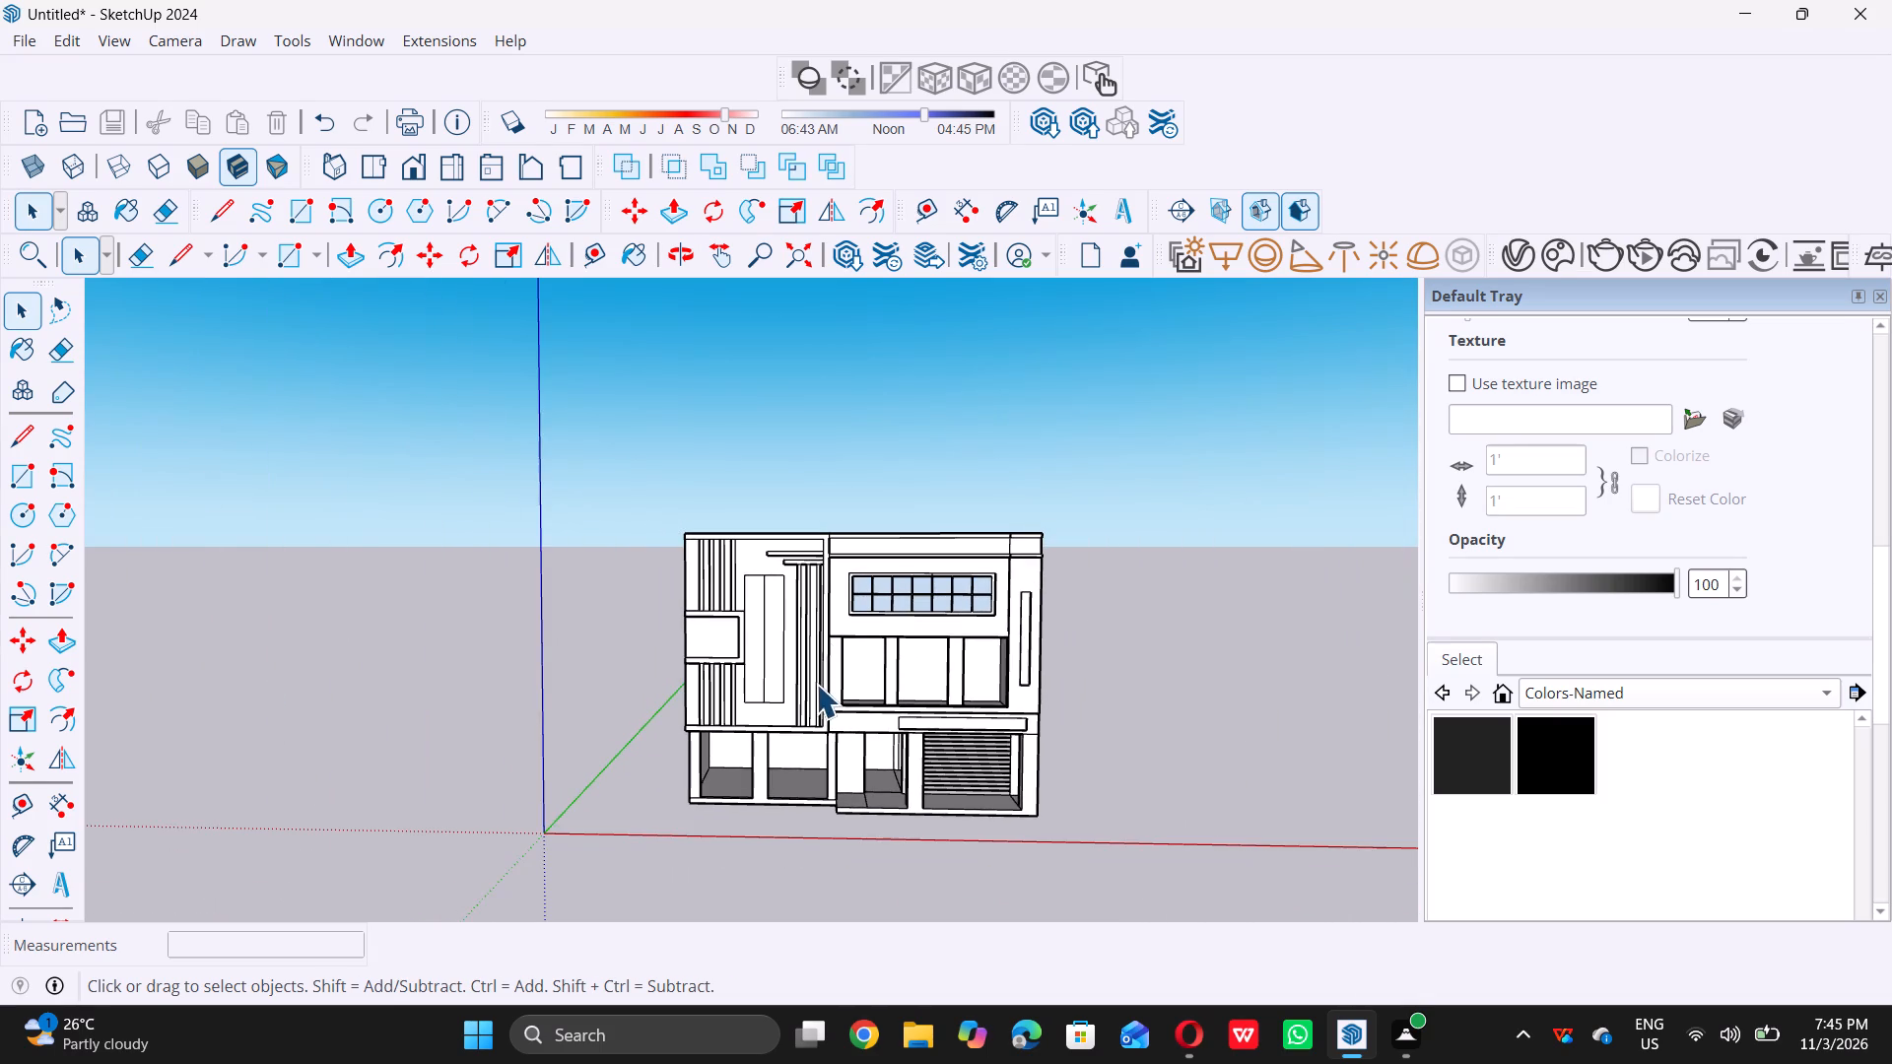
{"action": "middle_click_drag", "start_coordinate": [815, 684], "coordinate": [804, 659]}
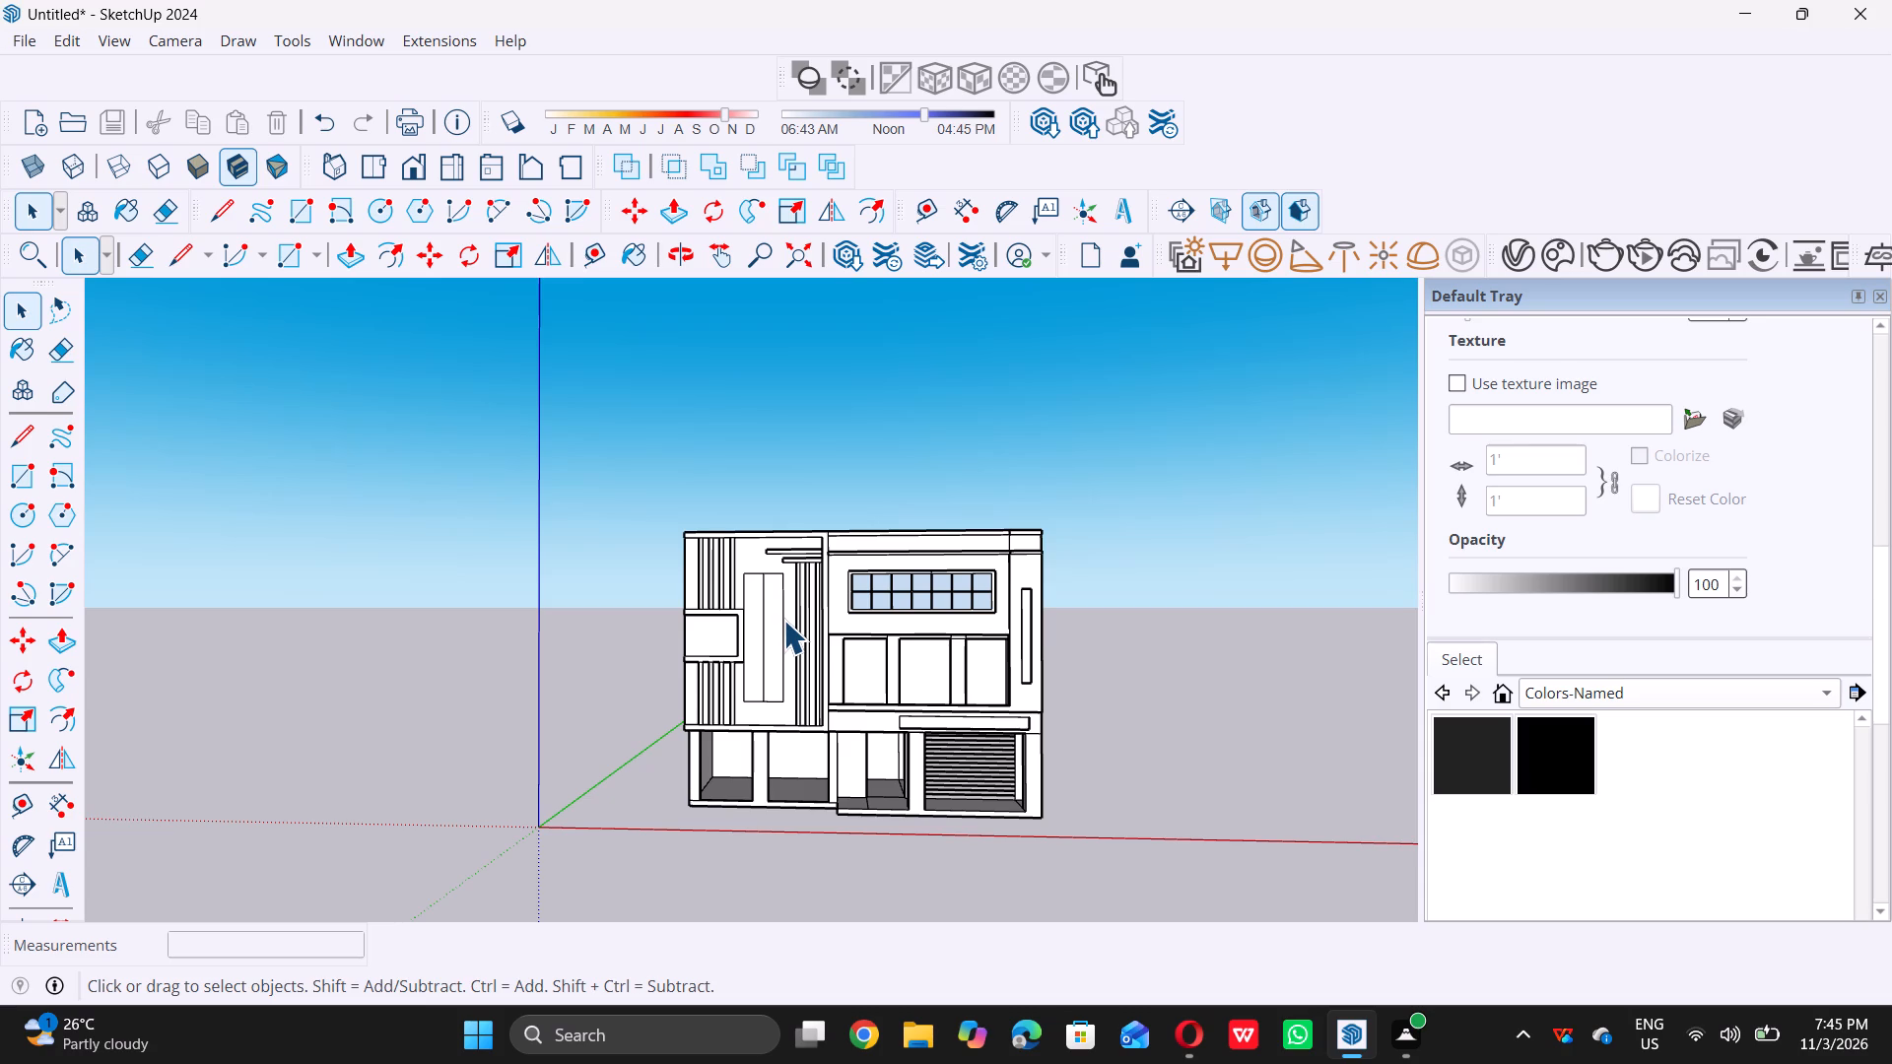
{"action": "middle_click_drag", "start_coordinate": [782, 619], "coordinate": [780, 619]}
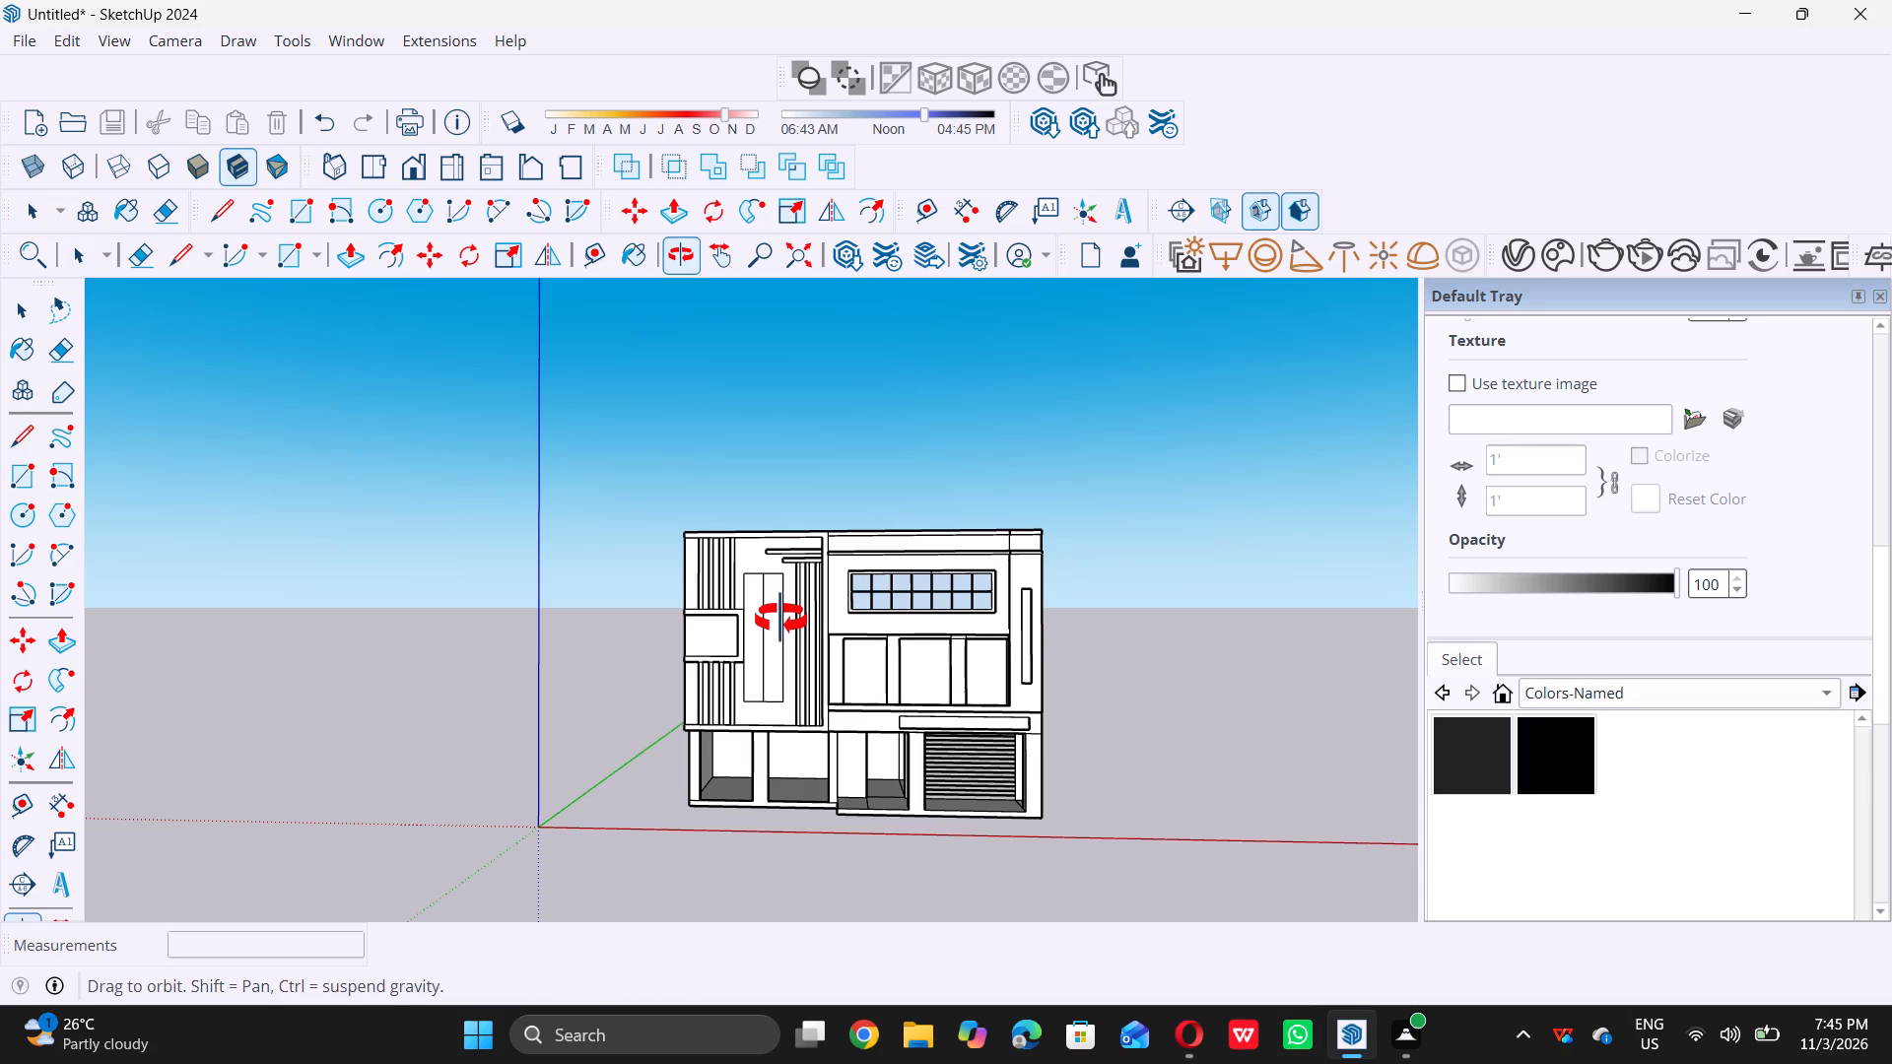
{"action": "middle_click_drag", "start_coordinate": [780, 619], "coordinate": [768, 607]}
{"action": "scroll", "coordinate": [767, 606], "scroll_direction": "up", "scroll_amount": 5}
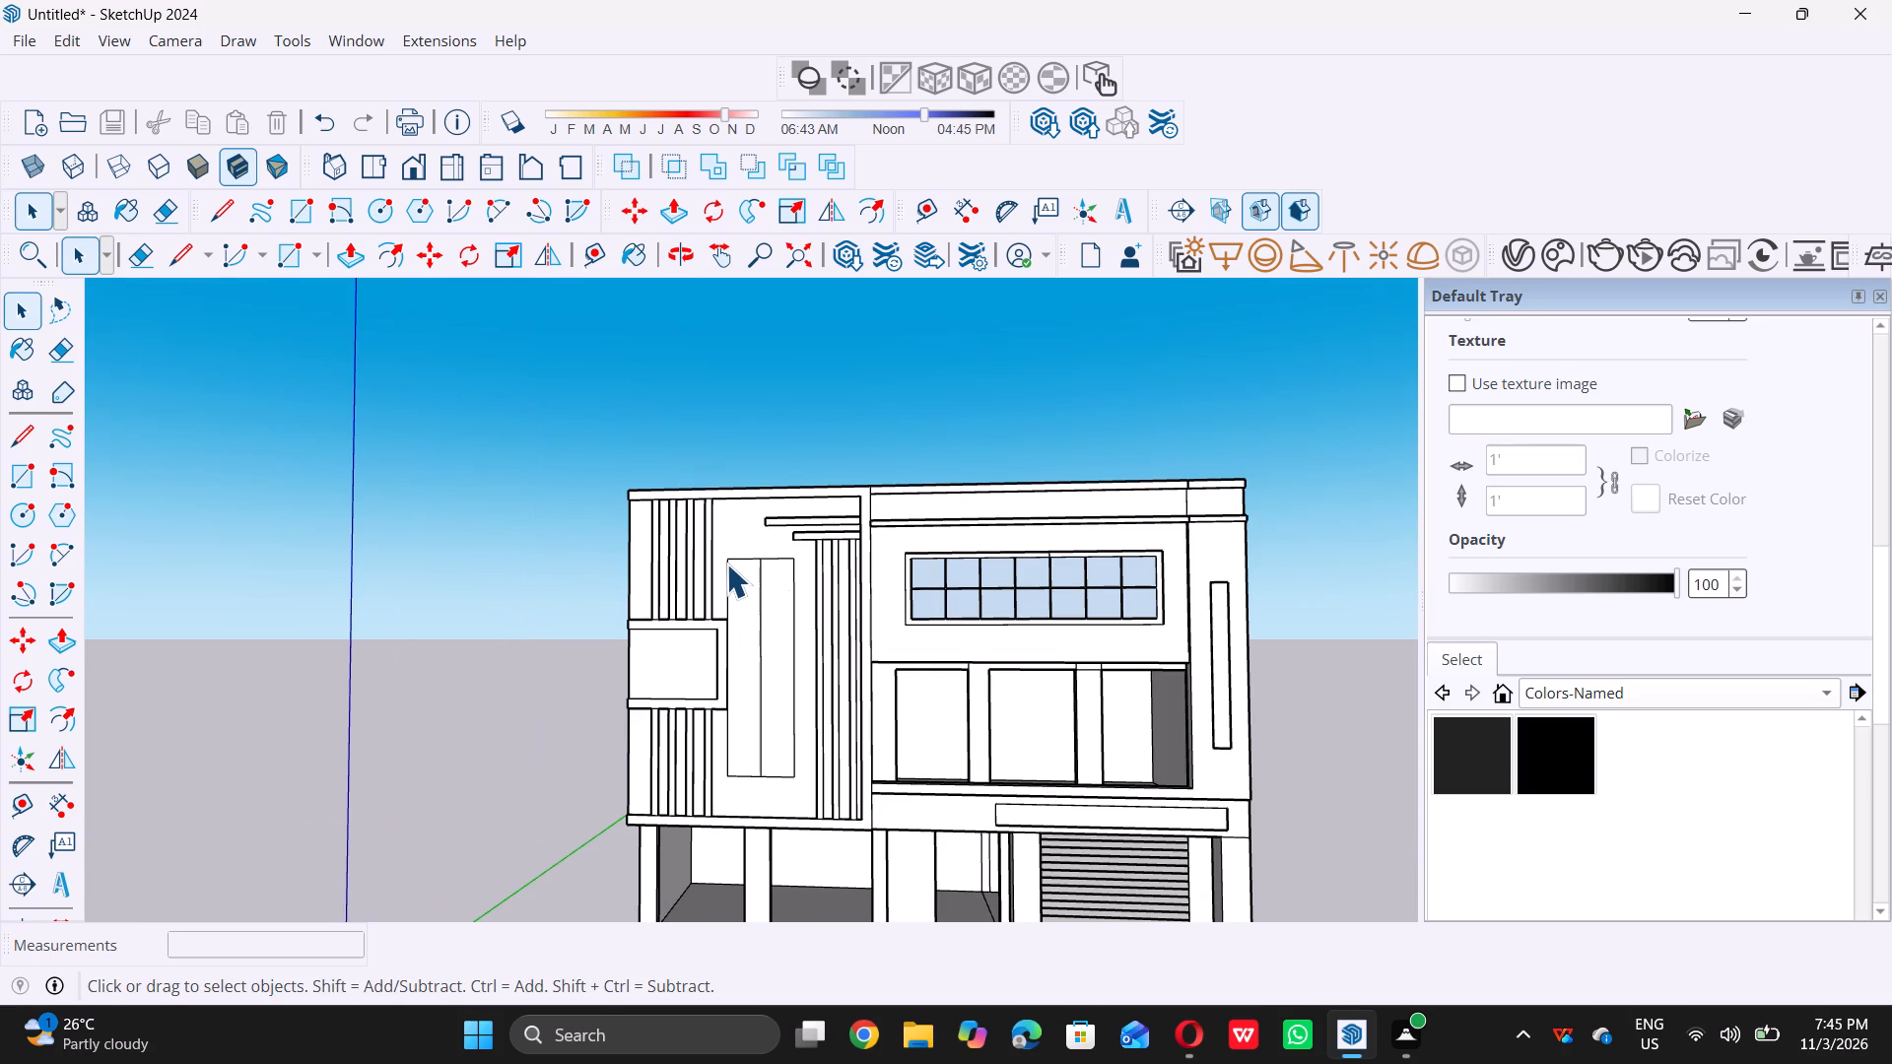
{"action": "scroll", "coordinate": [726, 564], "scroll_direction": "up", "scroll_amount": 14}
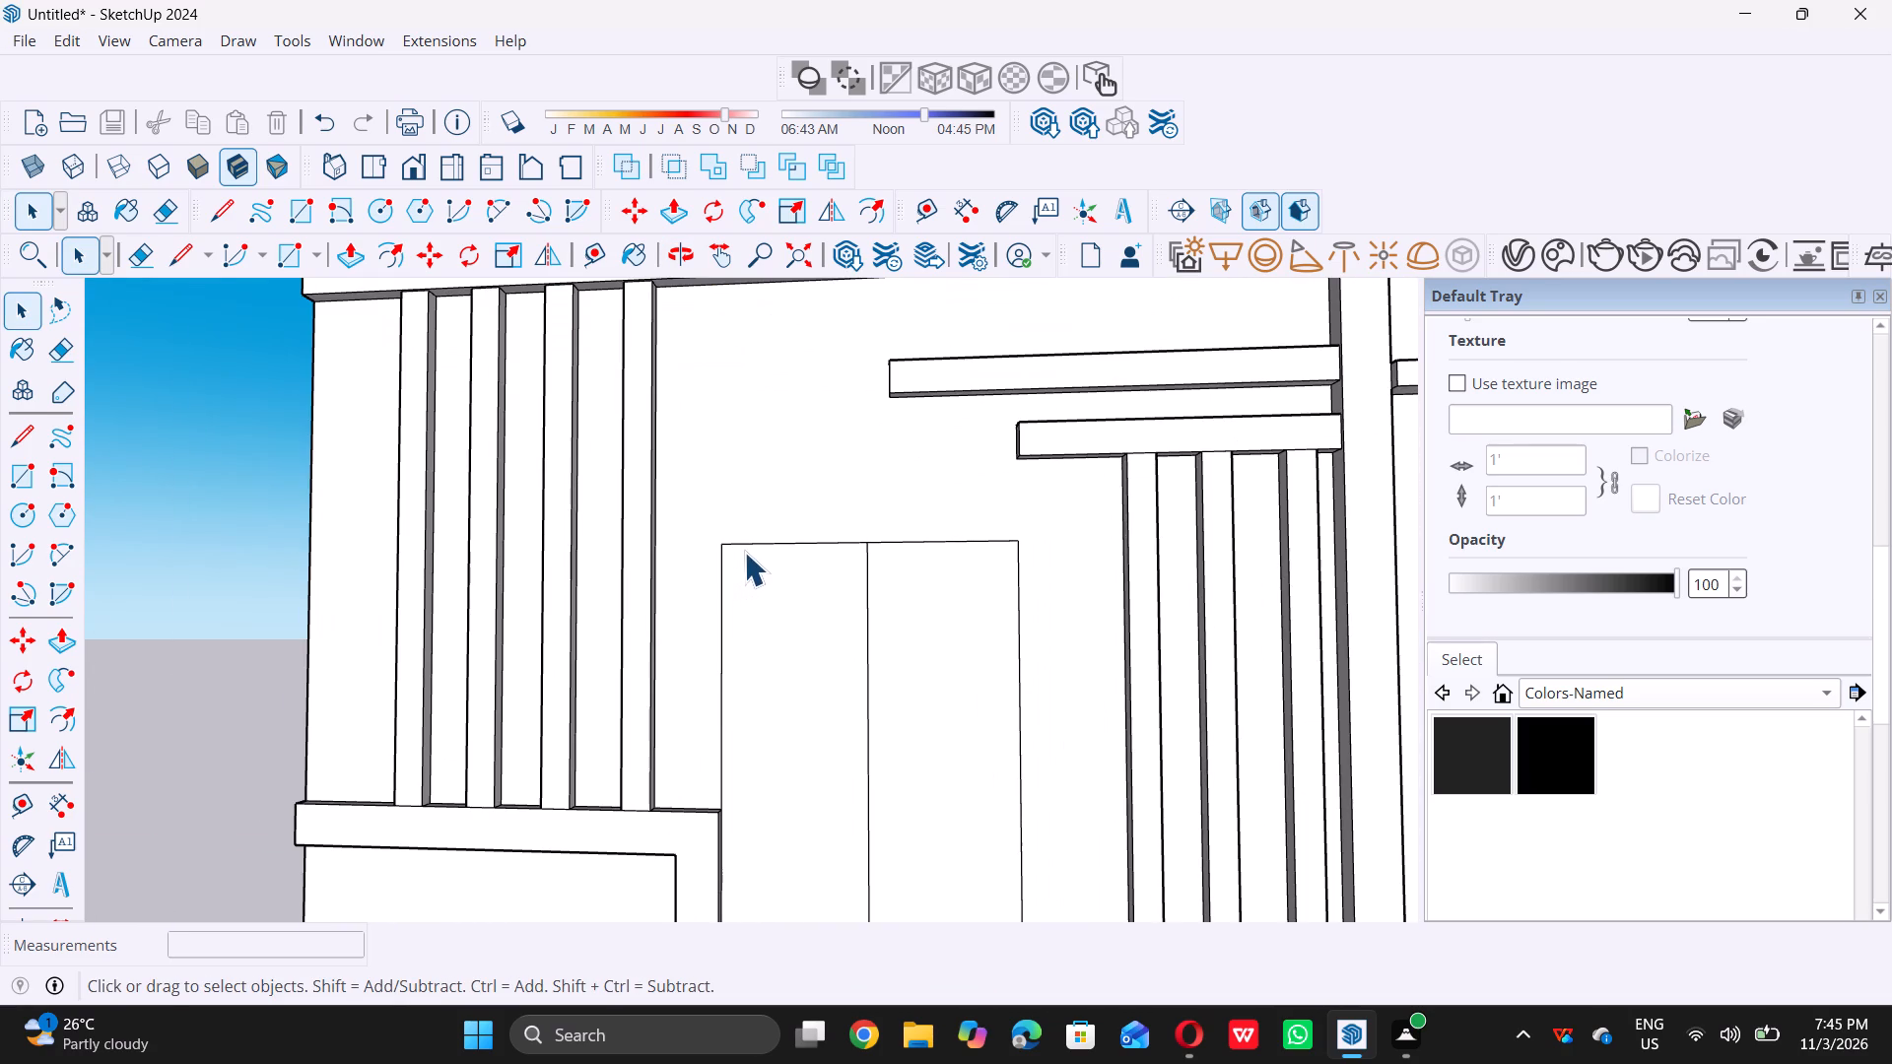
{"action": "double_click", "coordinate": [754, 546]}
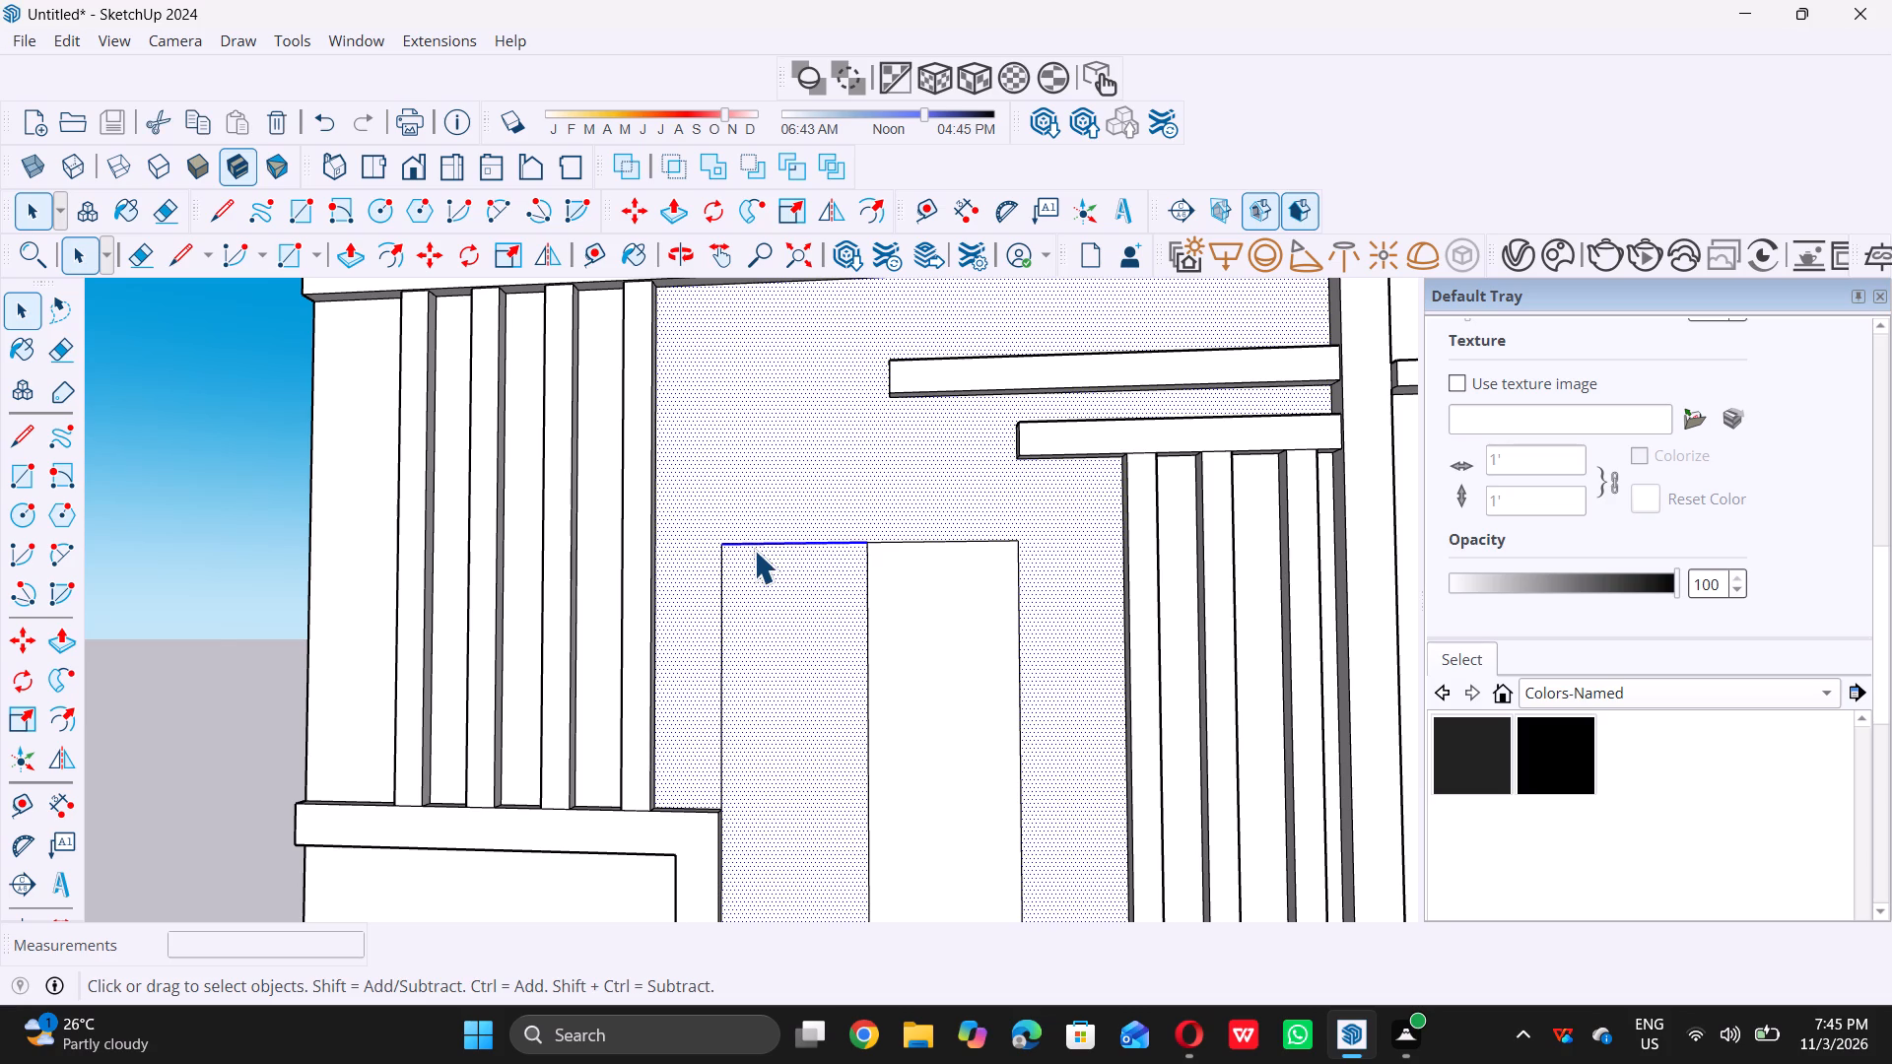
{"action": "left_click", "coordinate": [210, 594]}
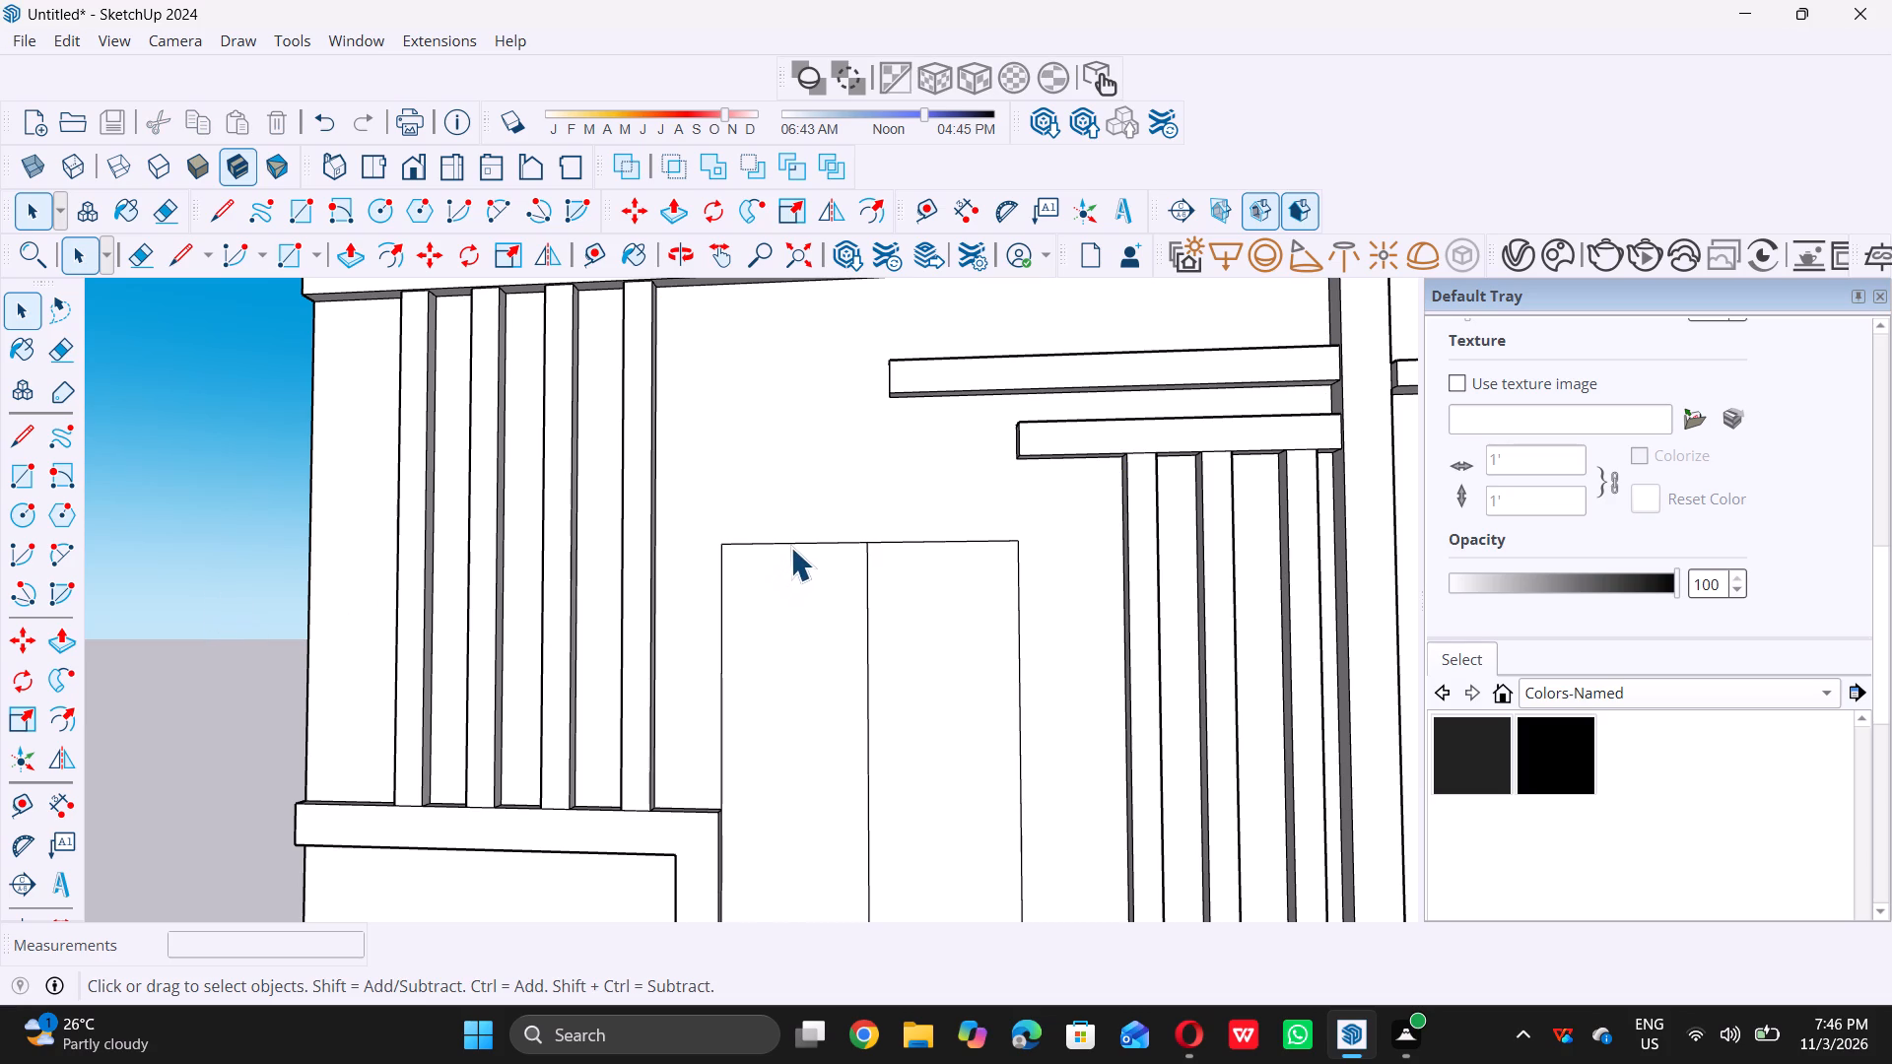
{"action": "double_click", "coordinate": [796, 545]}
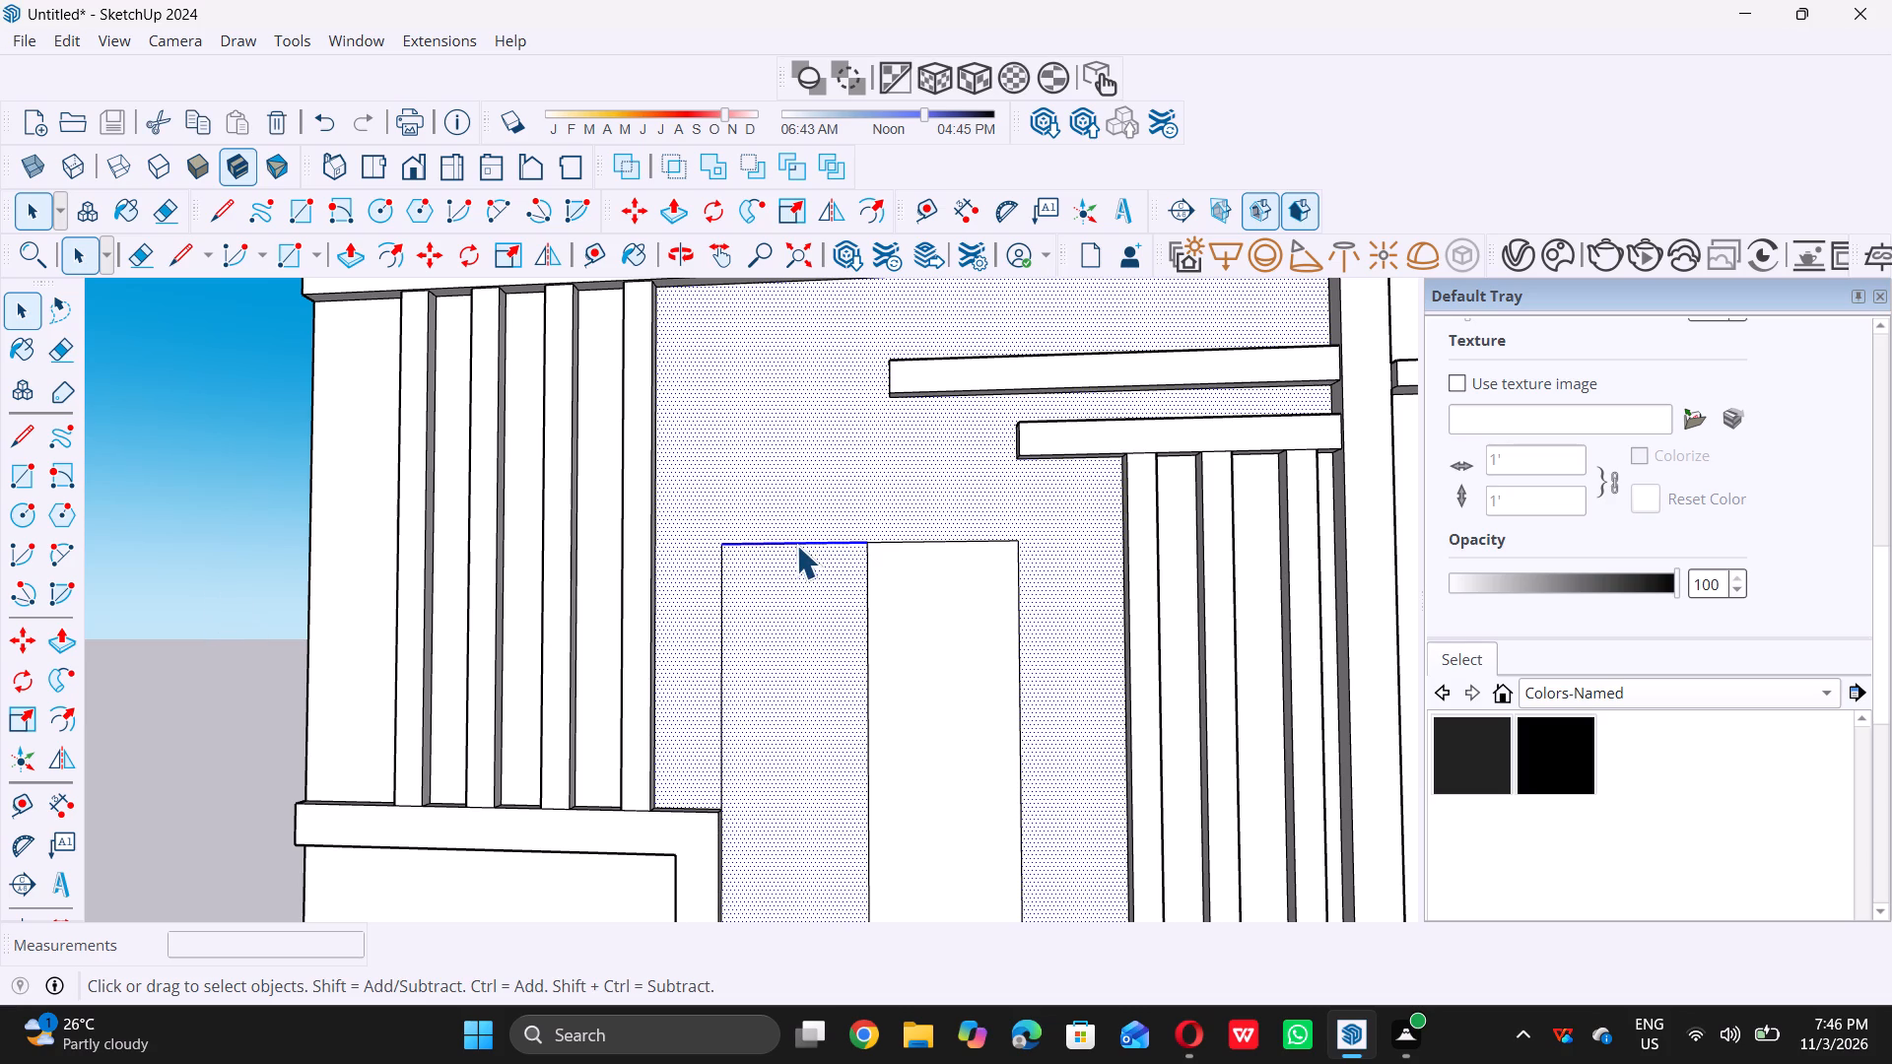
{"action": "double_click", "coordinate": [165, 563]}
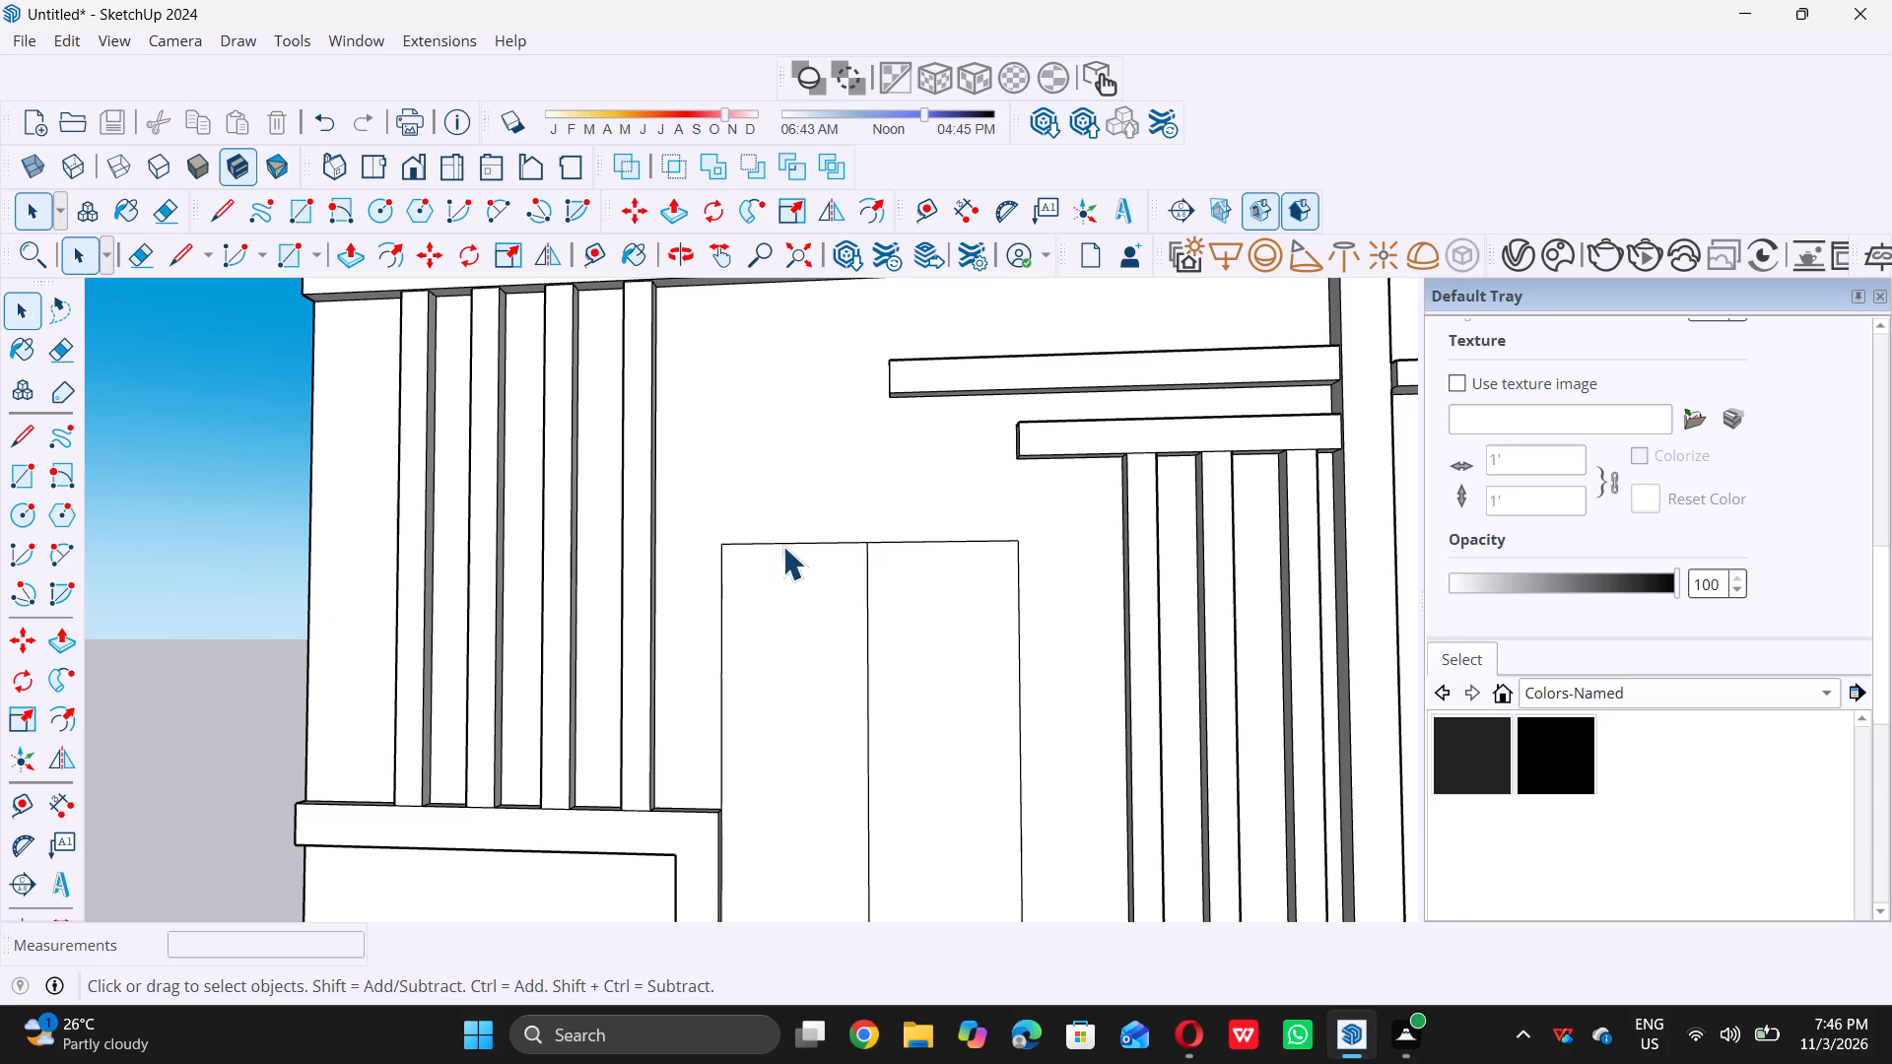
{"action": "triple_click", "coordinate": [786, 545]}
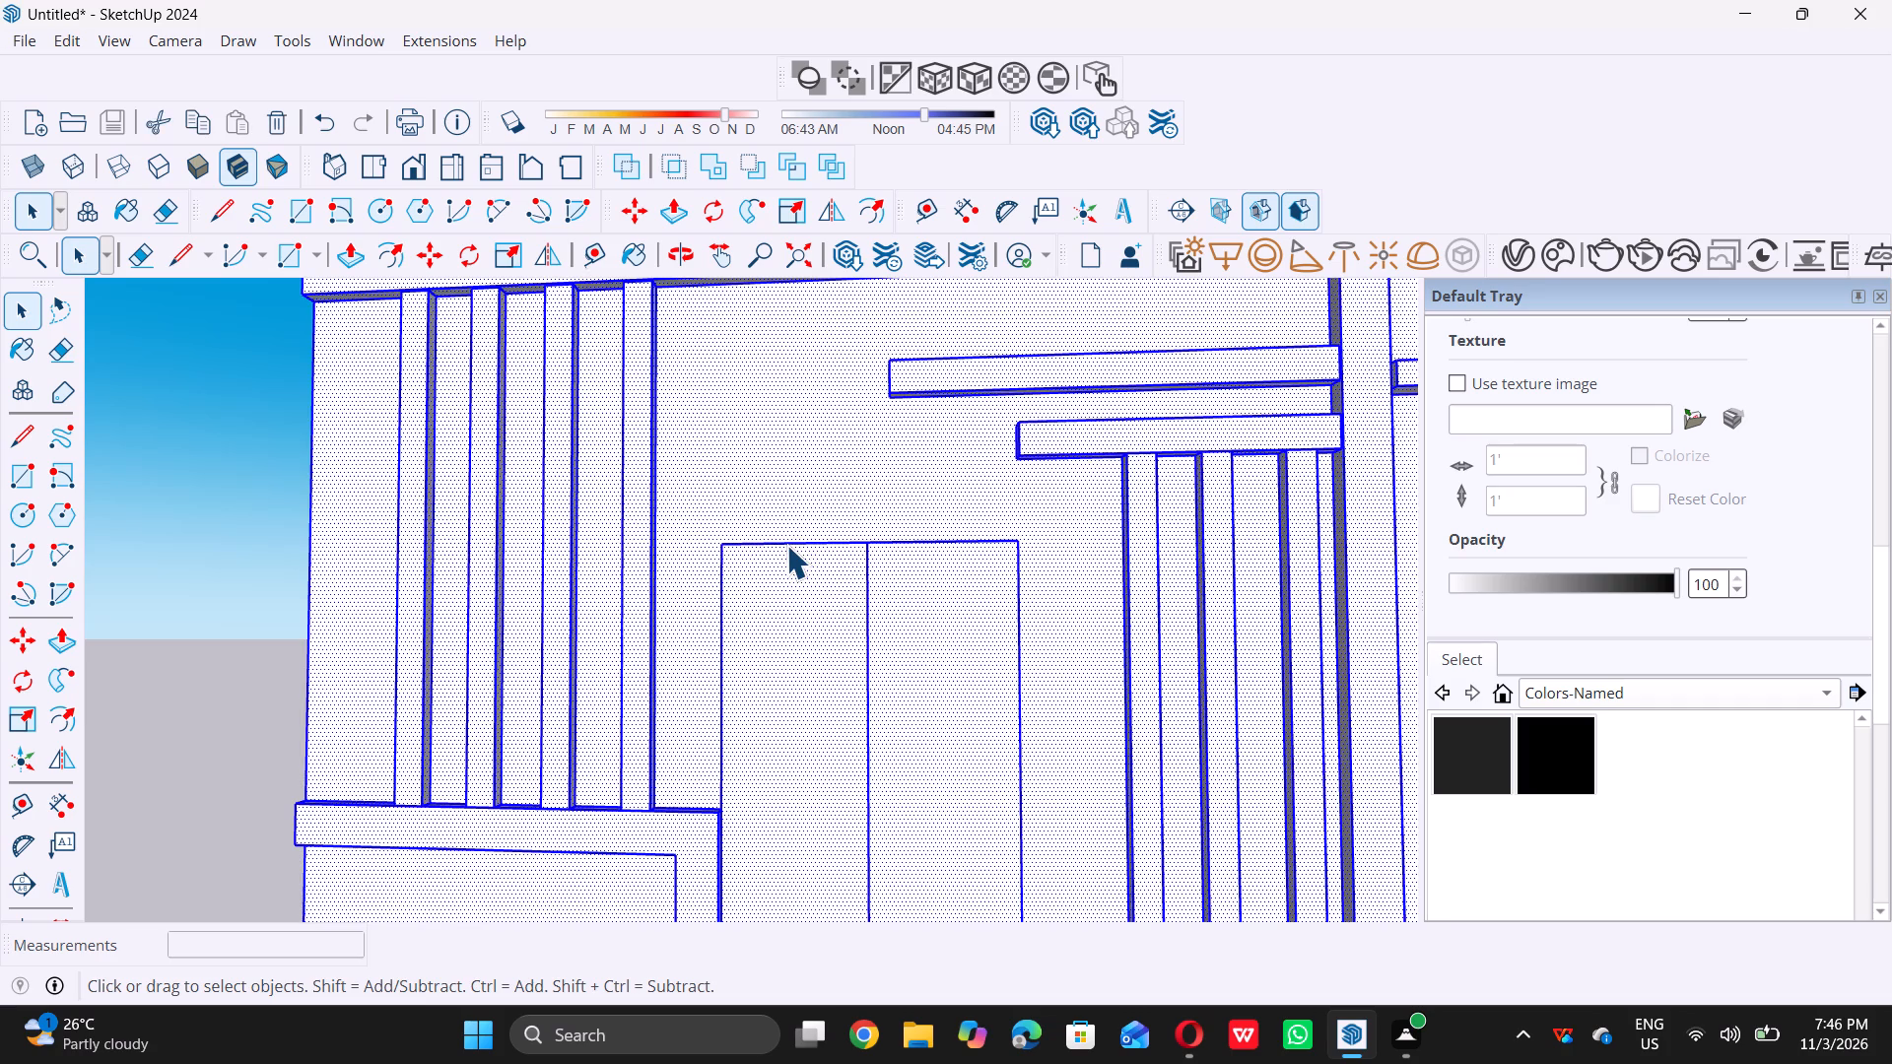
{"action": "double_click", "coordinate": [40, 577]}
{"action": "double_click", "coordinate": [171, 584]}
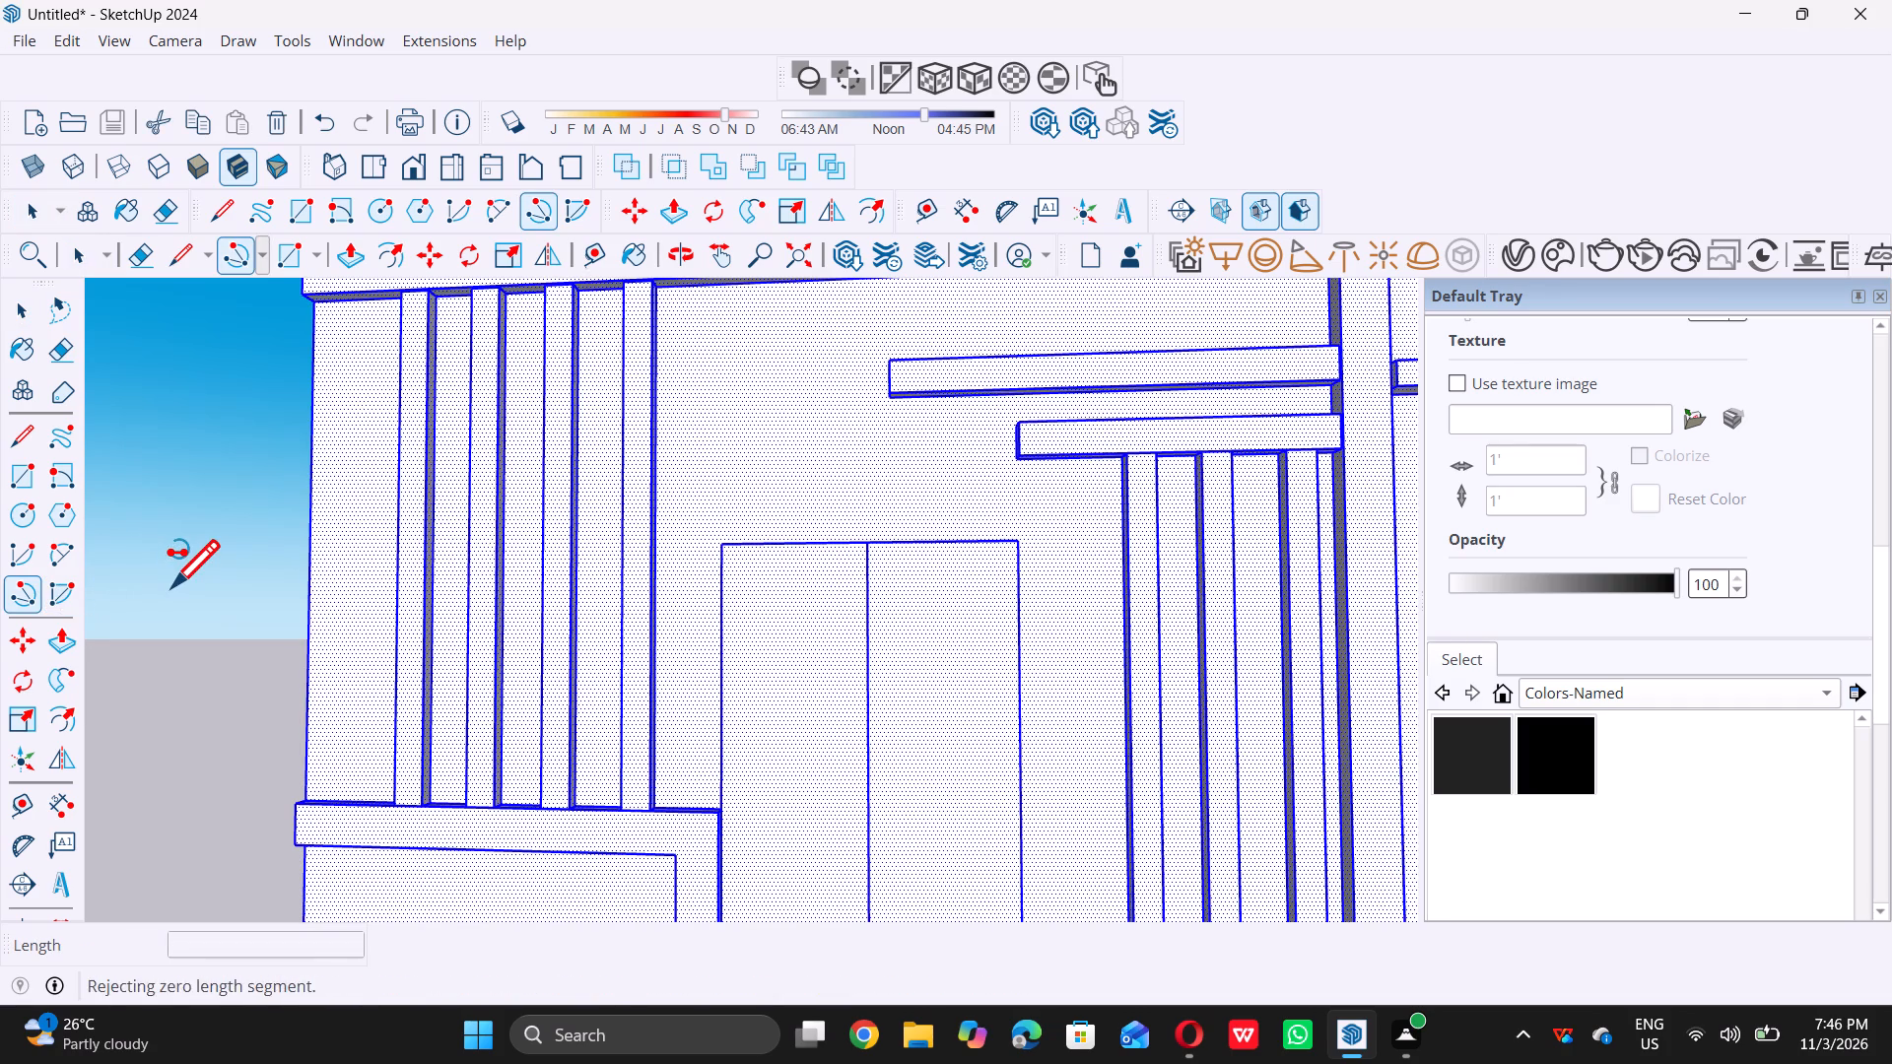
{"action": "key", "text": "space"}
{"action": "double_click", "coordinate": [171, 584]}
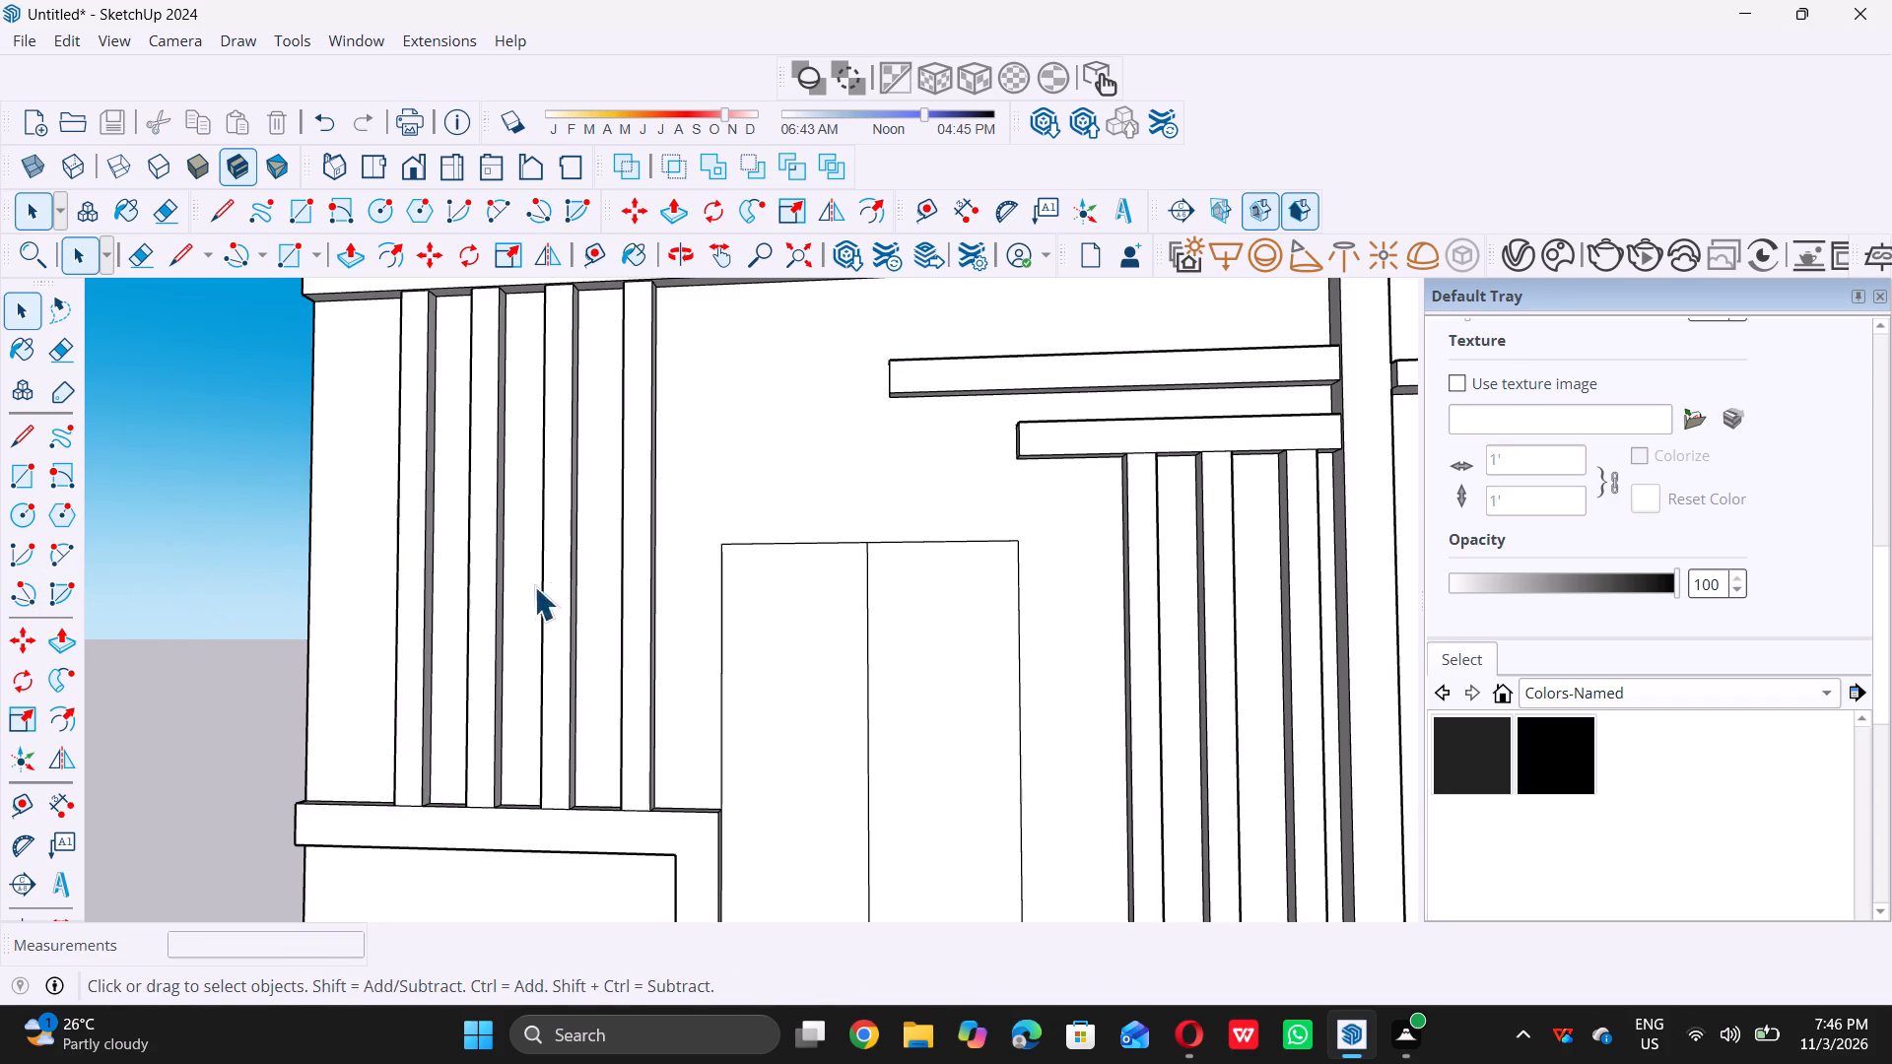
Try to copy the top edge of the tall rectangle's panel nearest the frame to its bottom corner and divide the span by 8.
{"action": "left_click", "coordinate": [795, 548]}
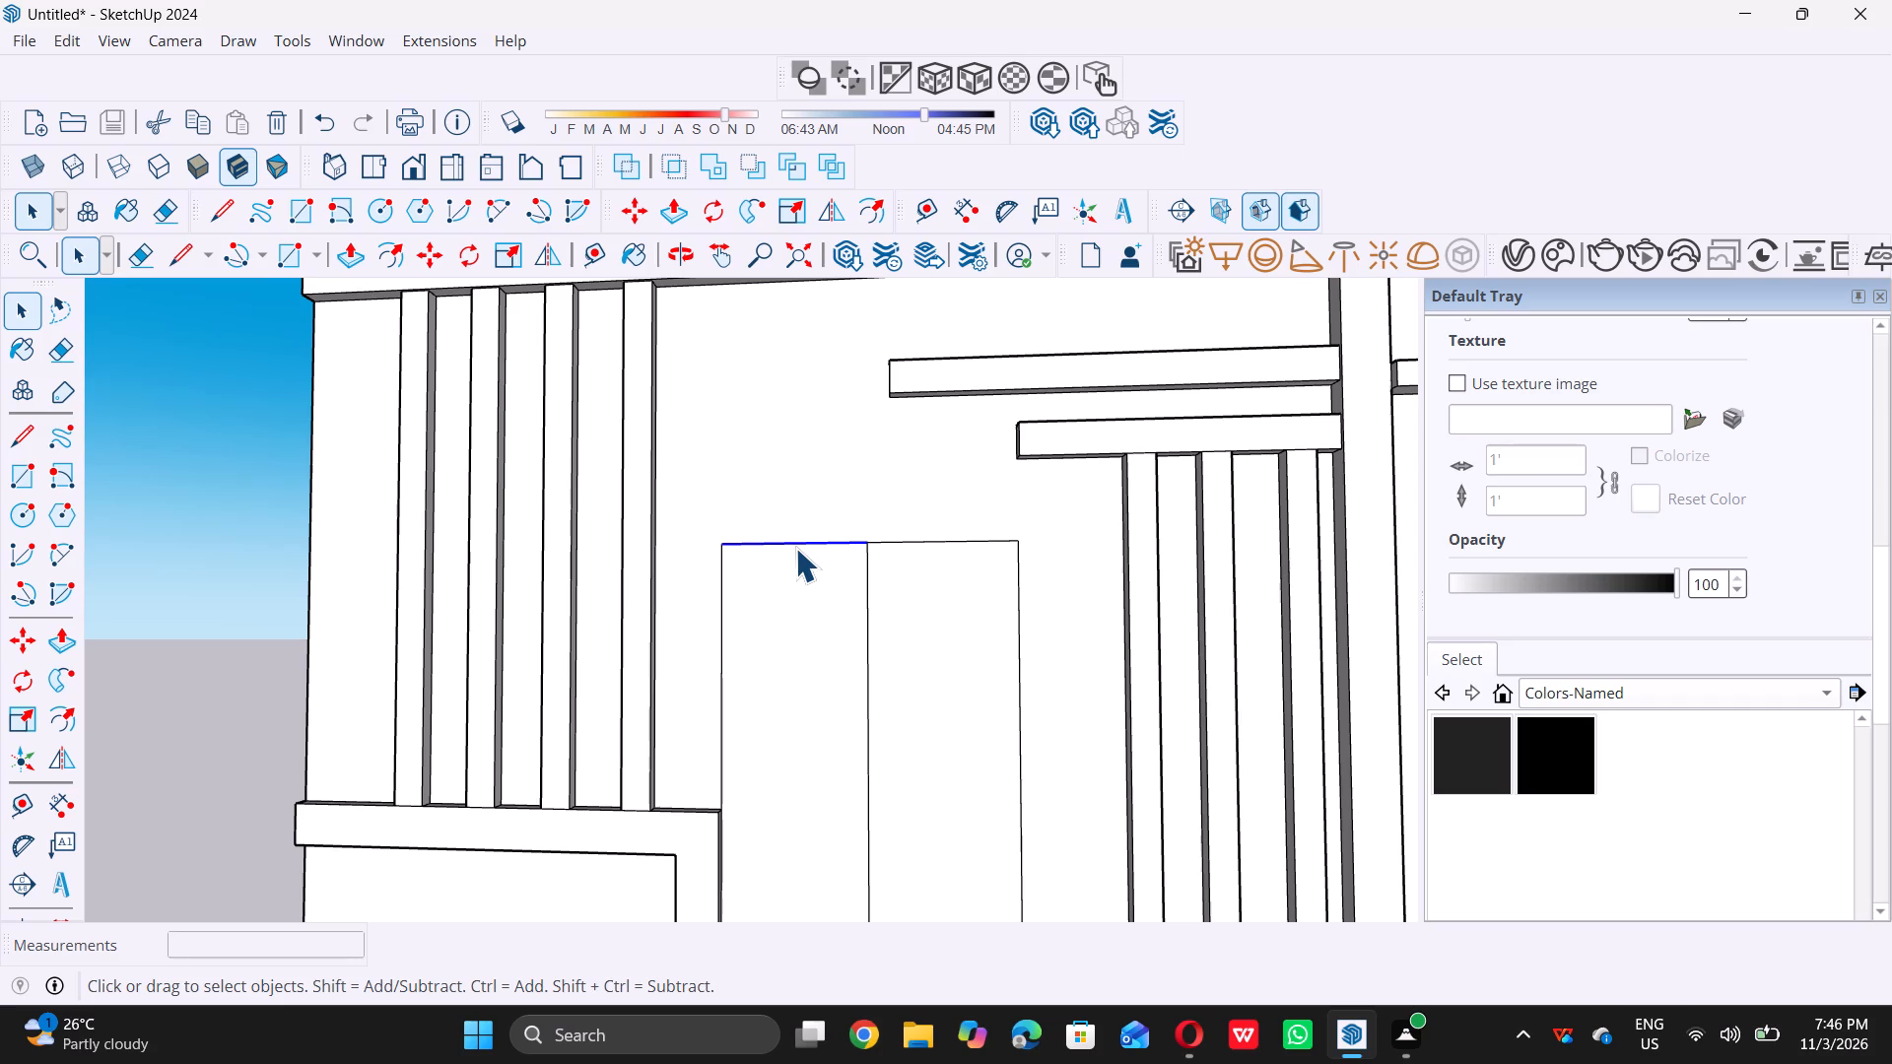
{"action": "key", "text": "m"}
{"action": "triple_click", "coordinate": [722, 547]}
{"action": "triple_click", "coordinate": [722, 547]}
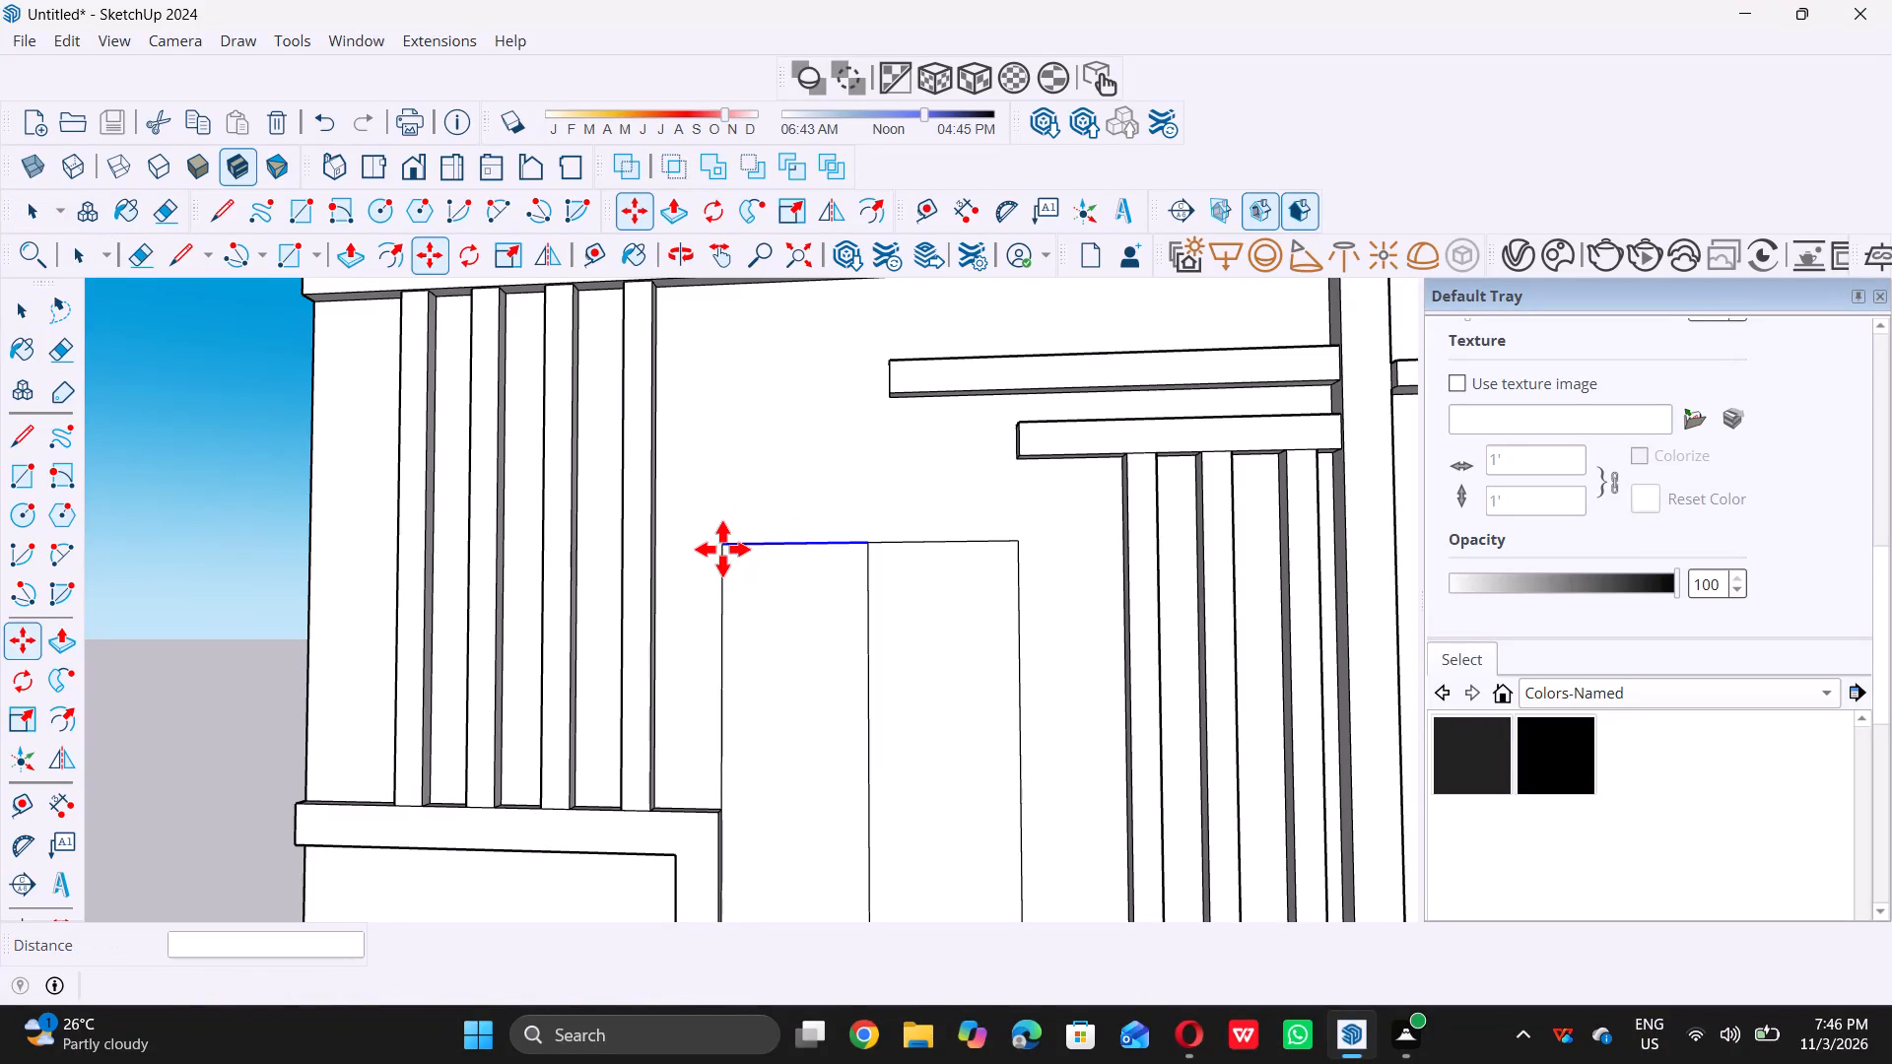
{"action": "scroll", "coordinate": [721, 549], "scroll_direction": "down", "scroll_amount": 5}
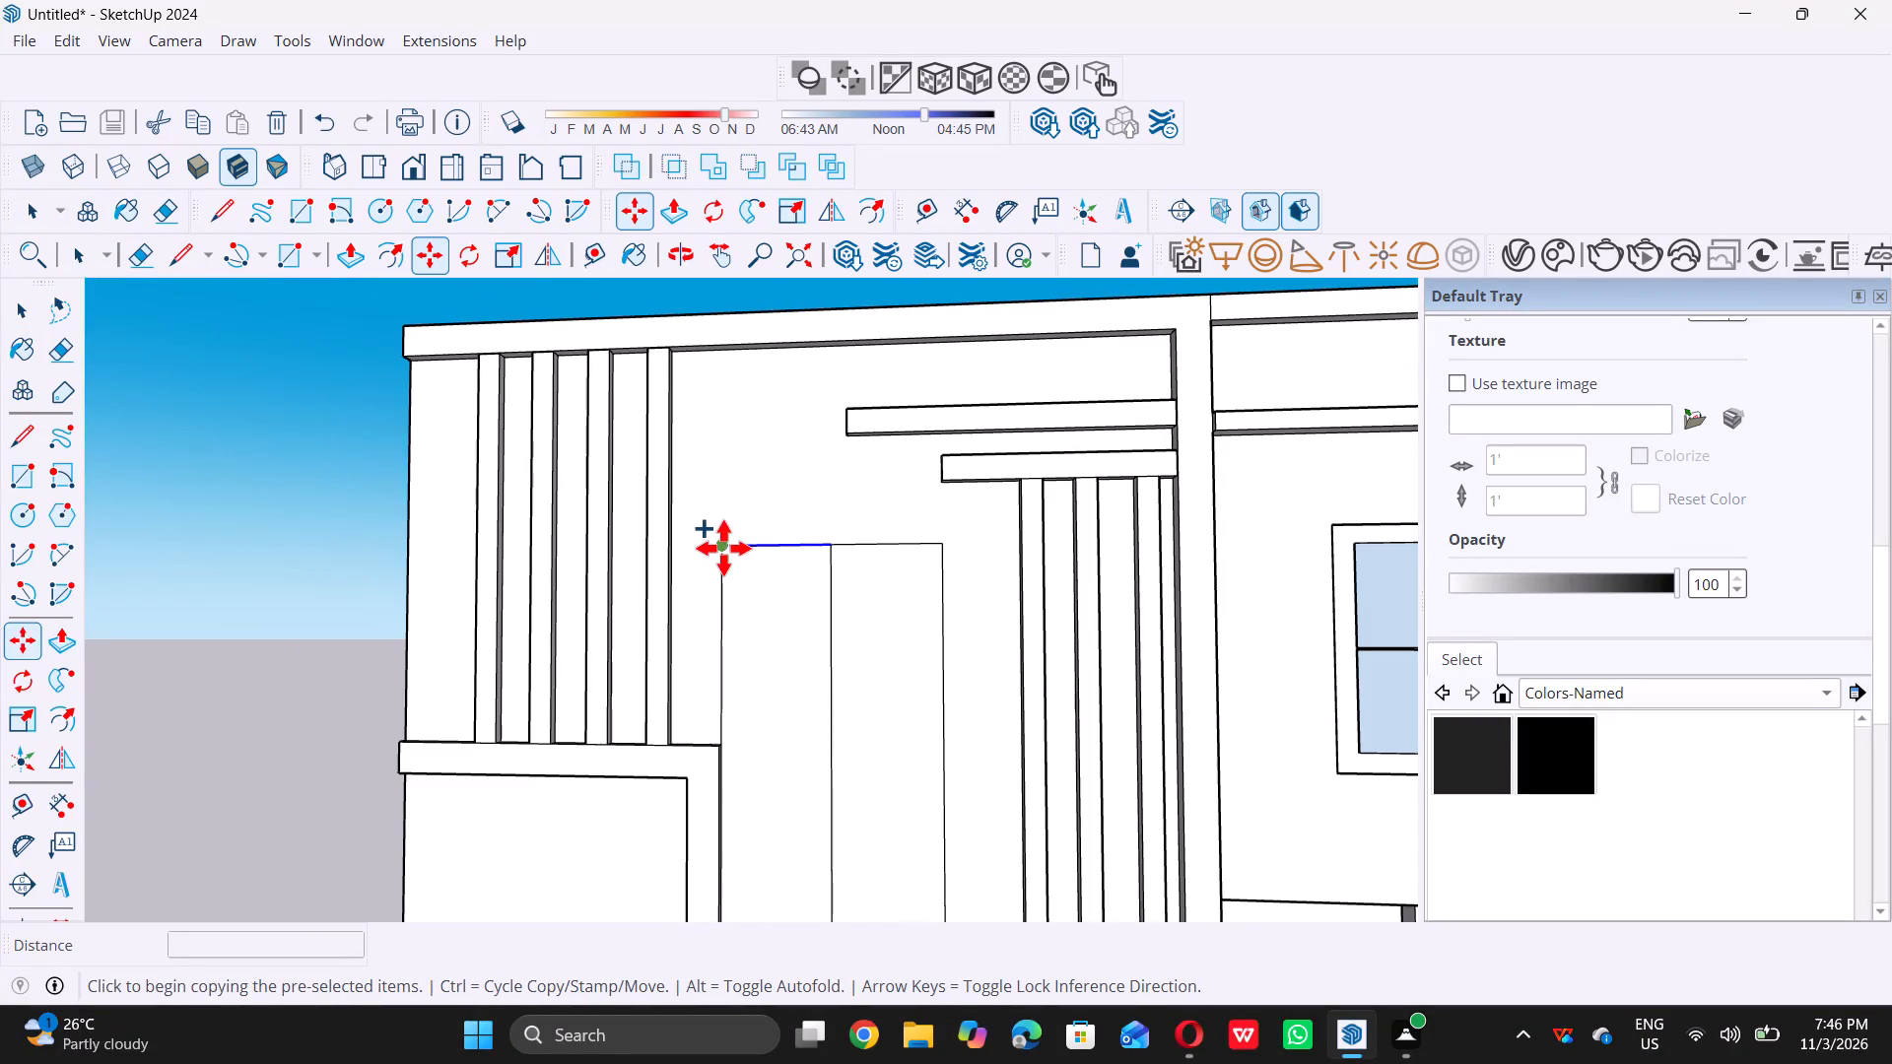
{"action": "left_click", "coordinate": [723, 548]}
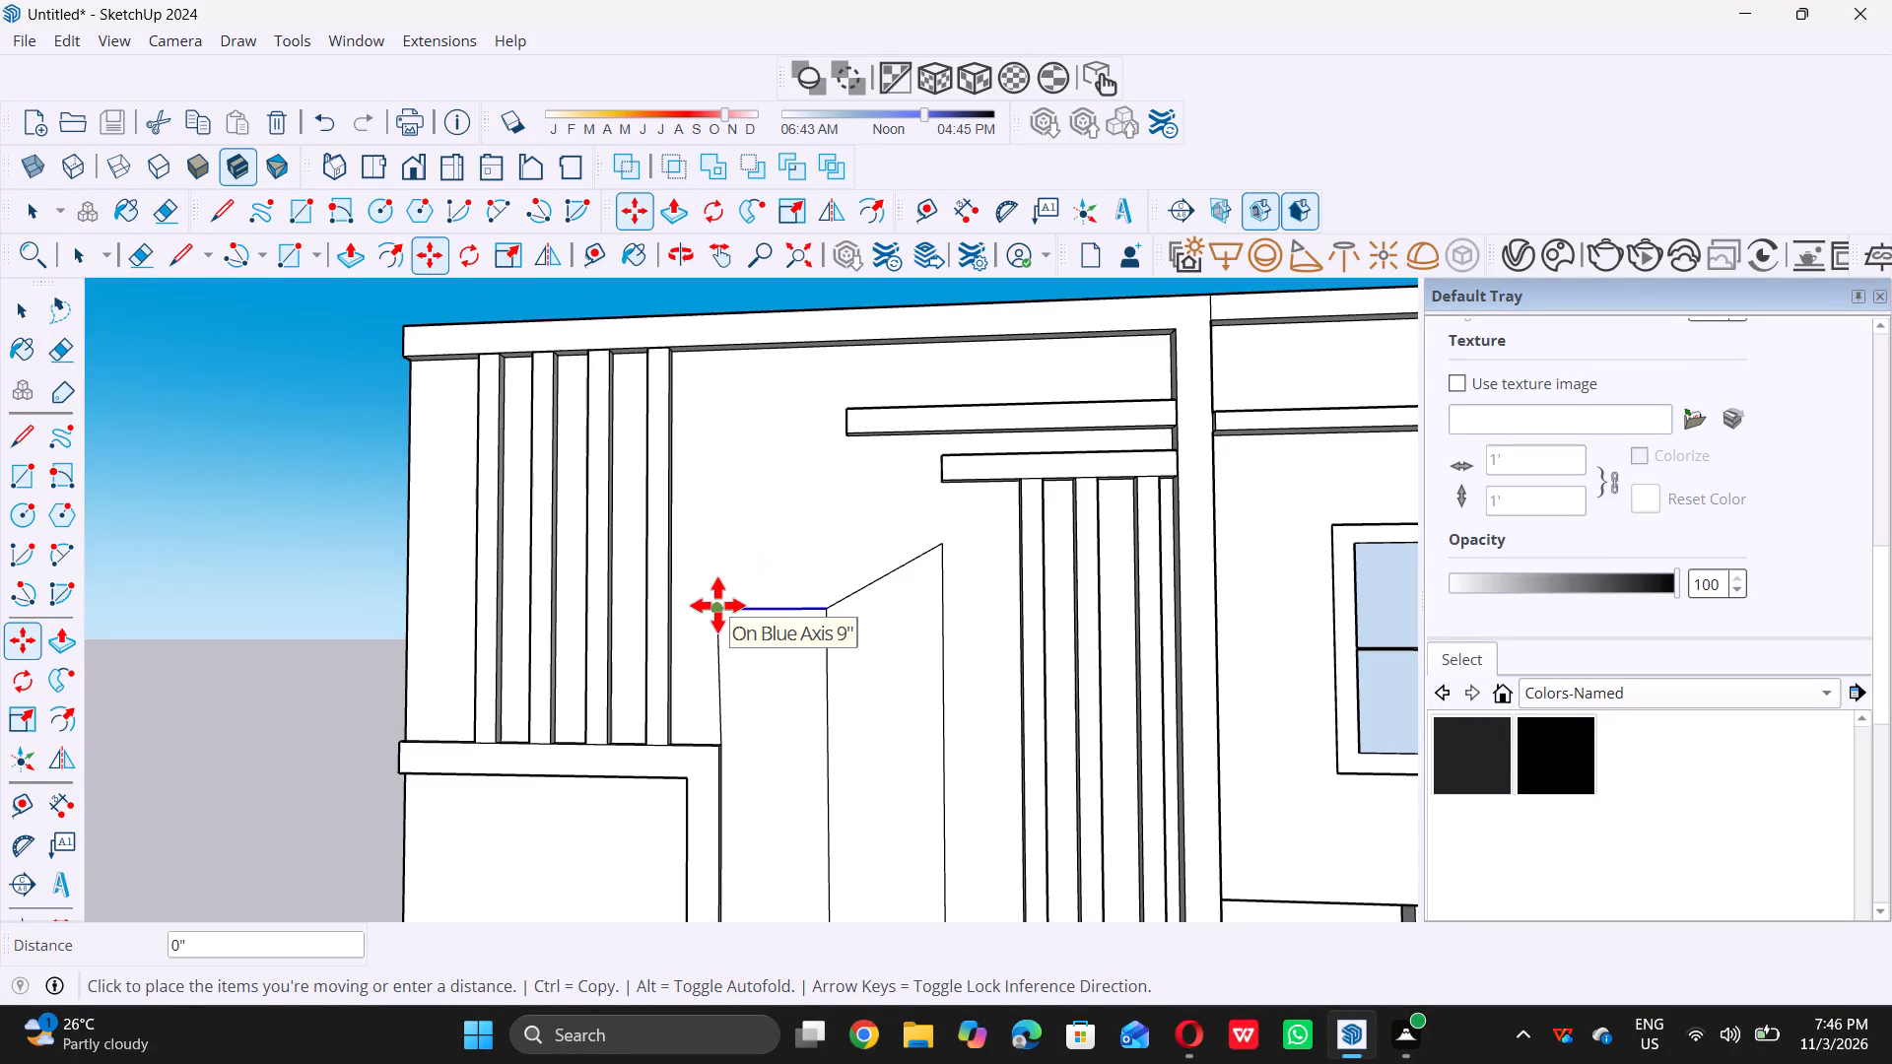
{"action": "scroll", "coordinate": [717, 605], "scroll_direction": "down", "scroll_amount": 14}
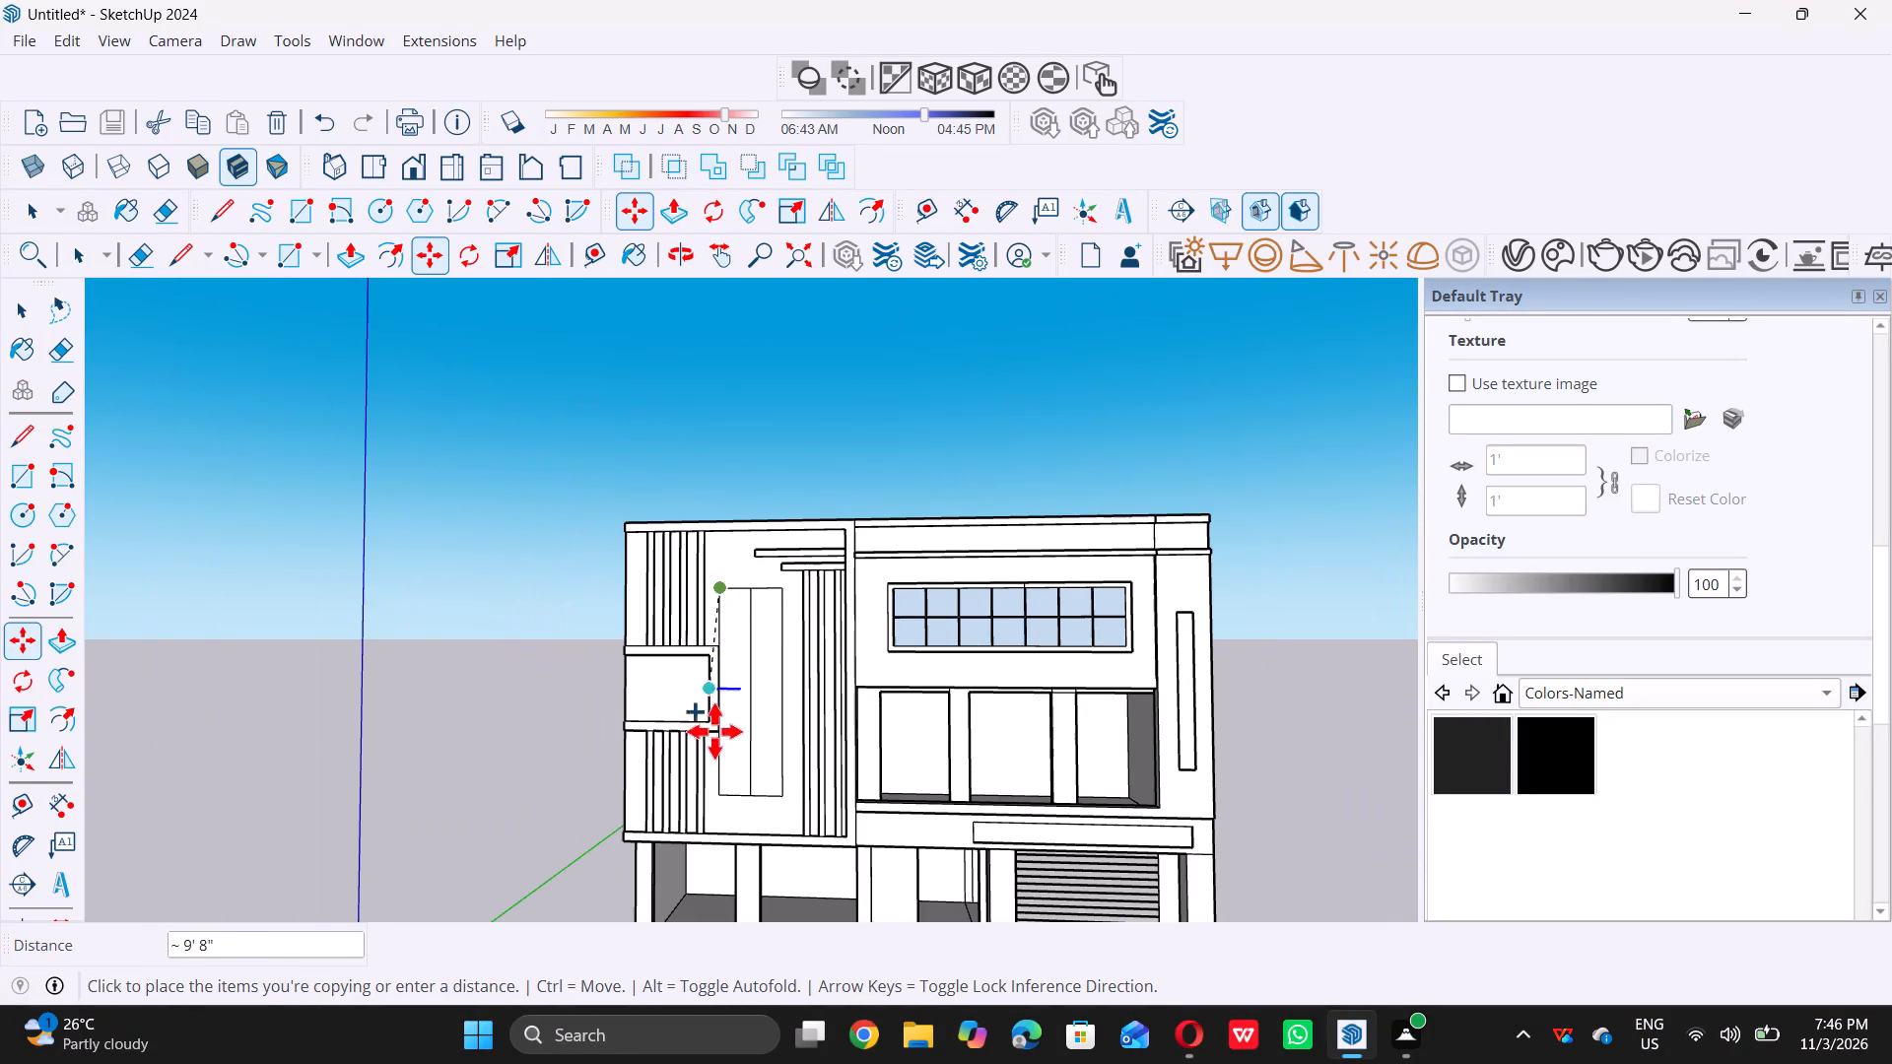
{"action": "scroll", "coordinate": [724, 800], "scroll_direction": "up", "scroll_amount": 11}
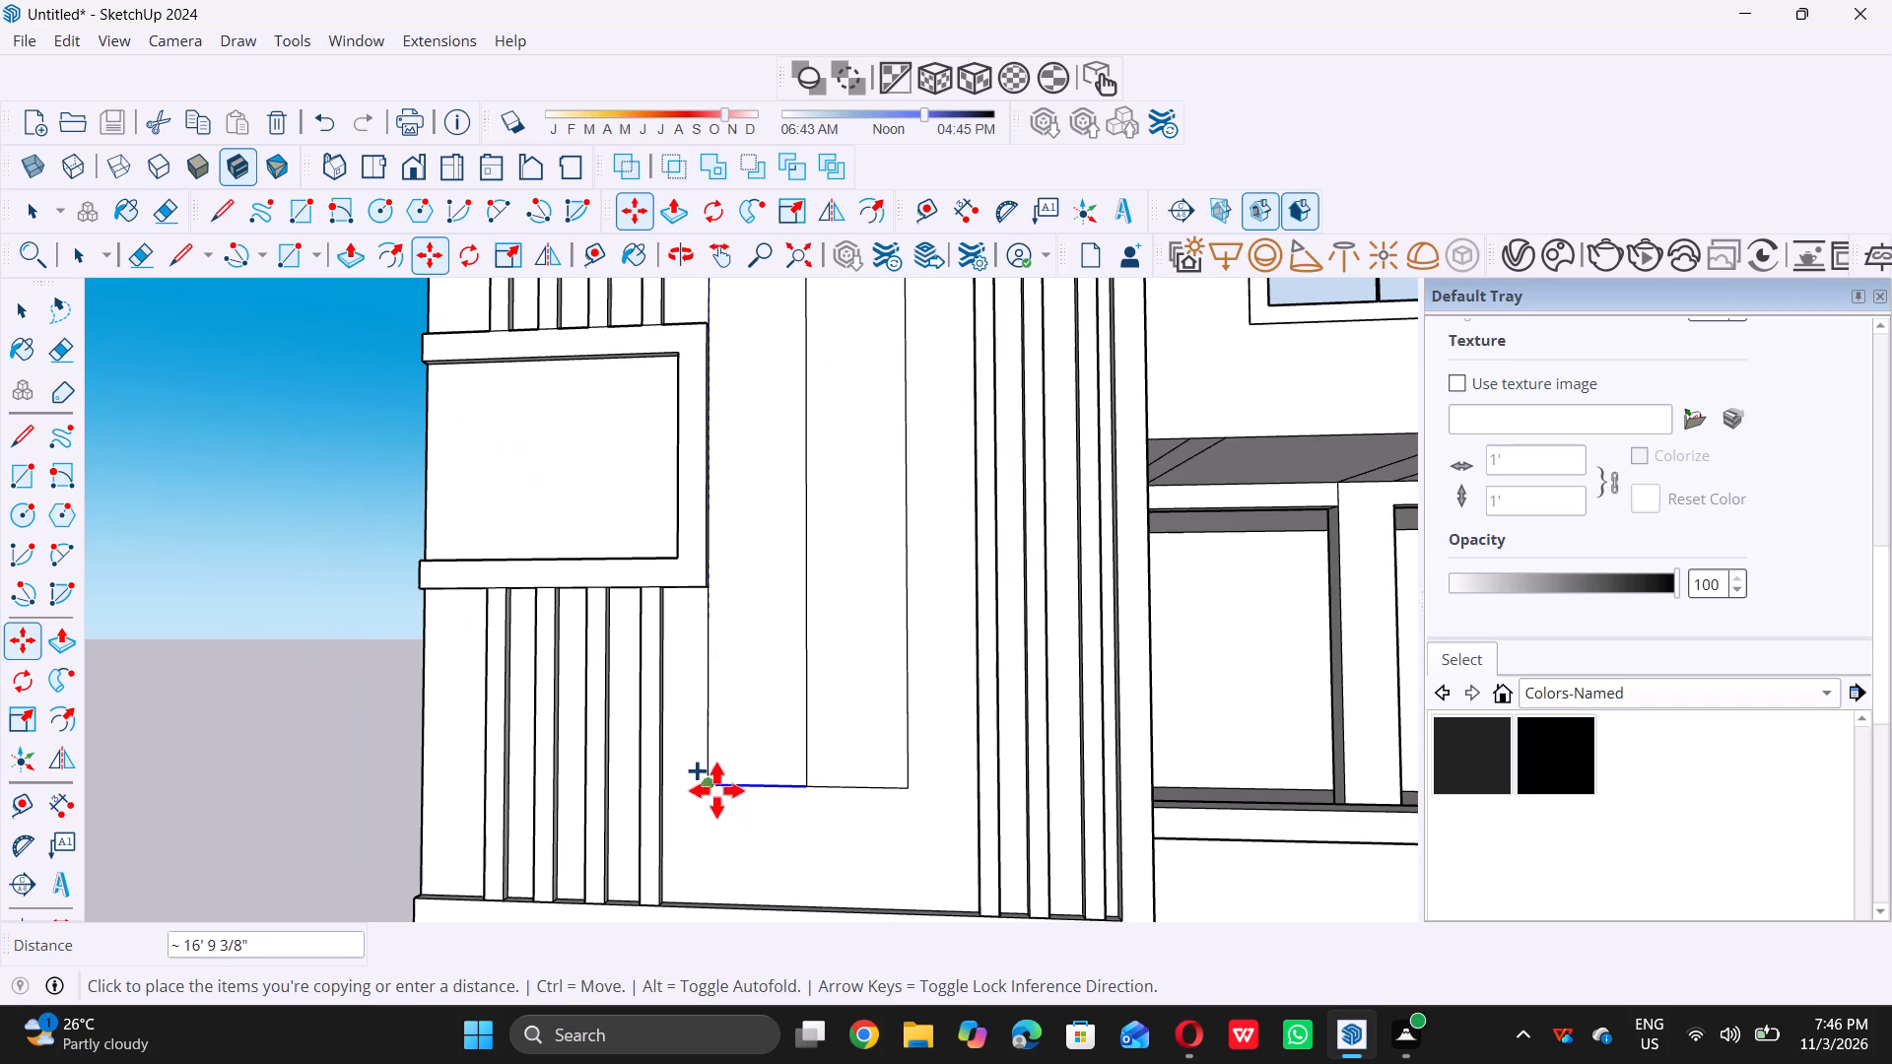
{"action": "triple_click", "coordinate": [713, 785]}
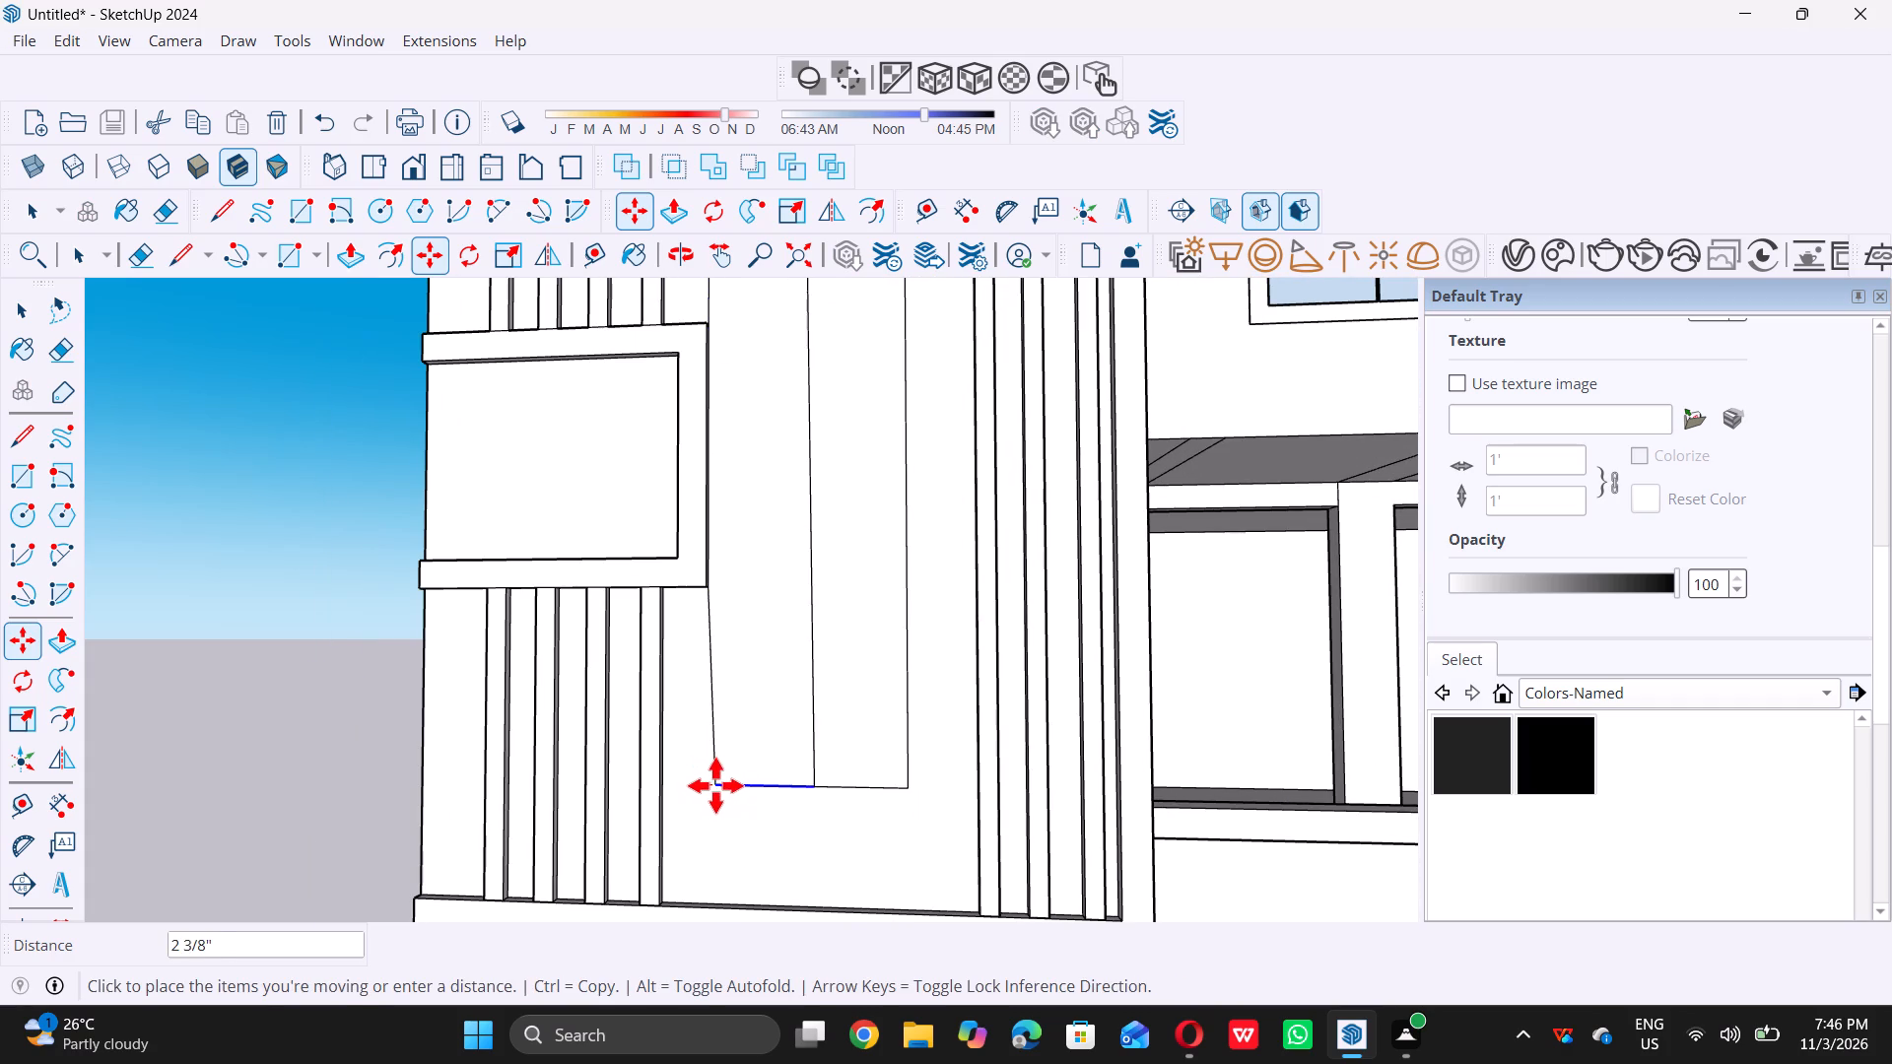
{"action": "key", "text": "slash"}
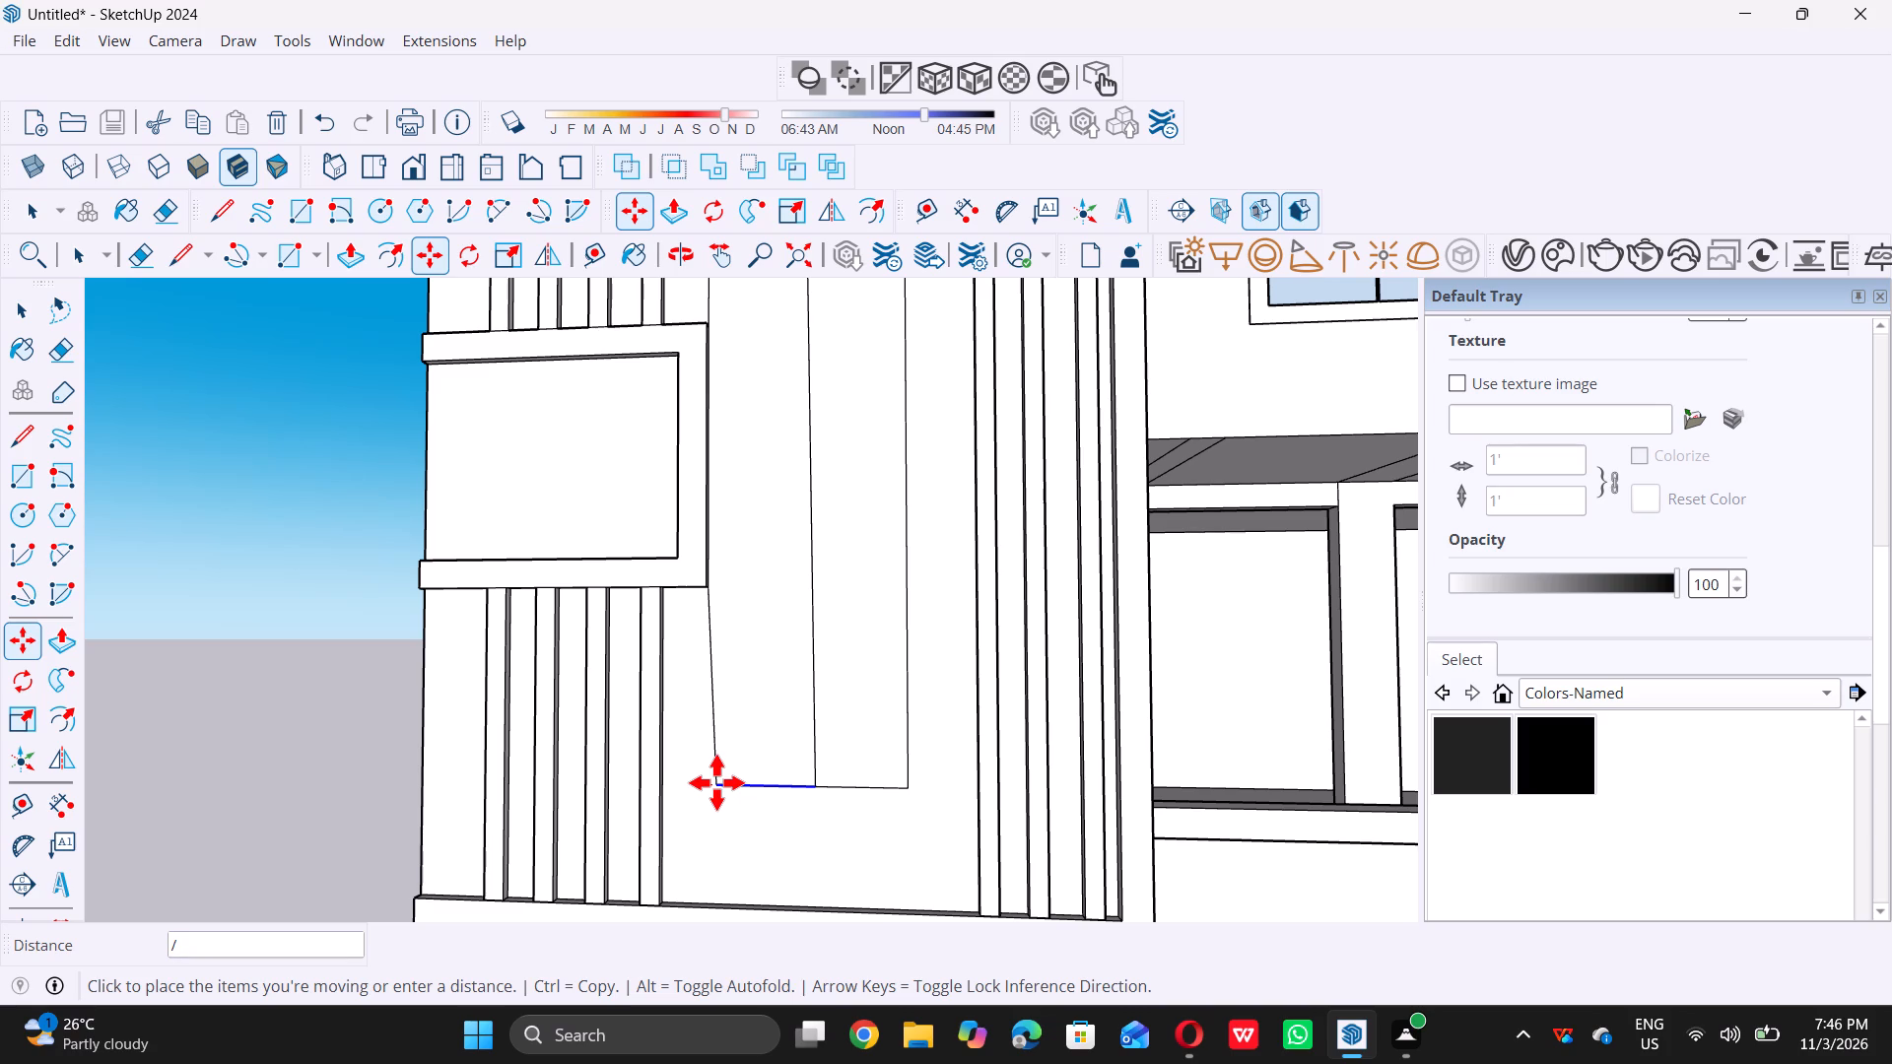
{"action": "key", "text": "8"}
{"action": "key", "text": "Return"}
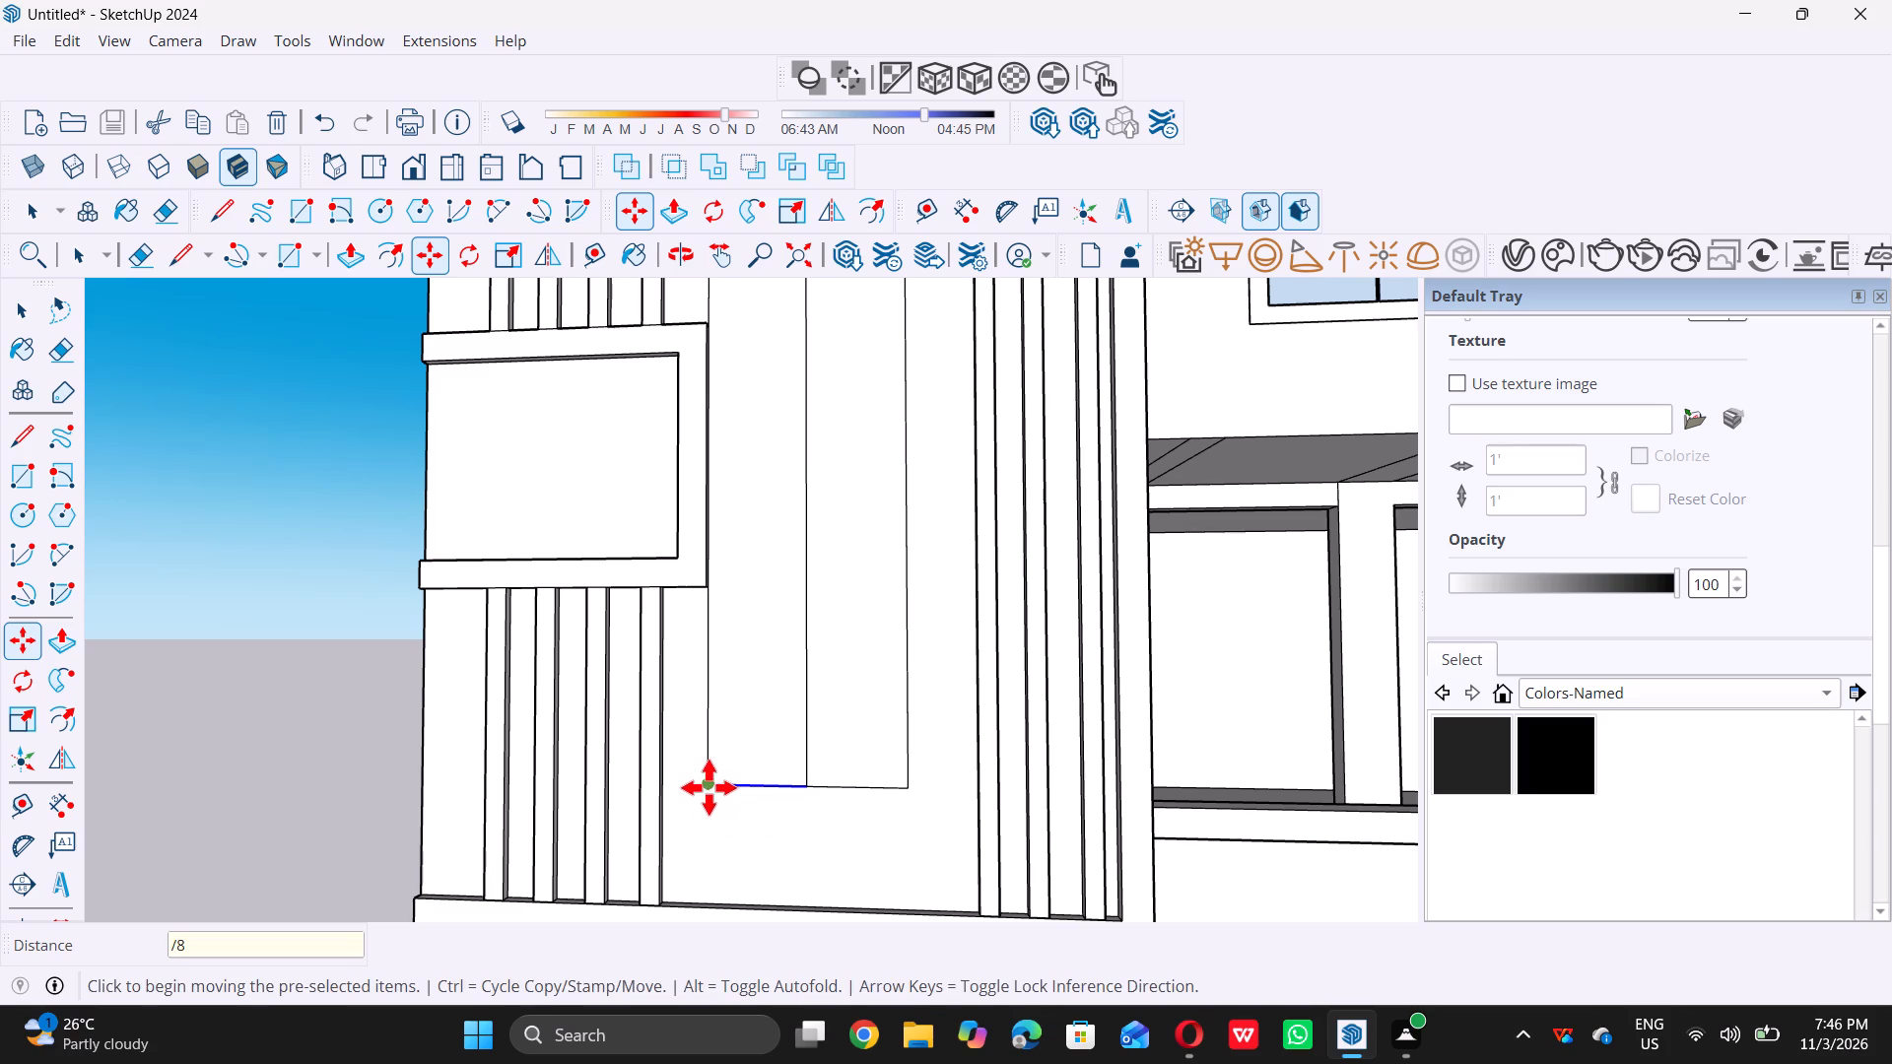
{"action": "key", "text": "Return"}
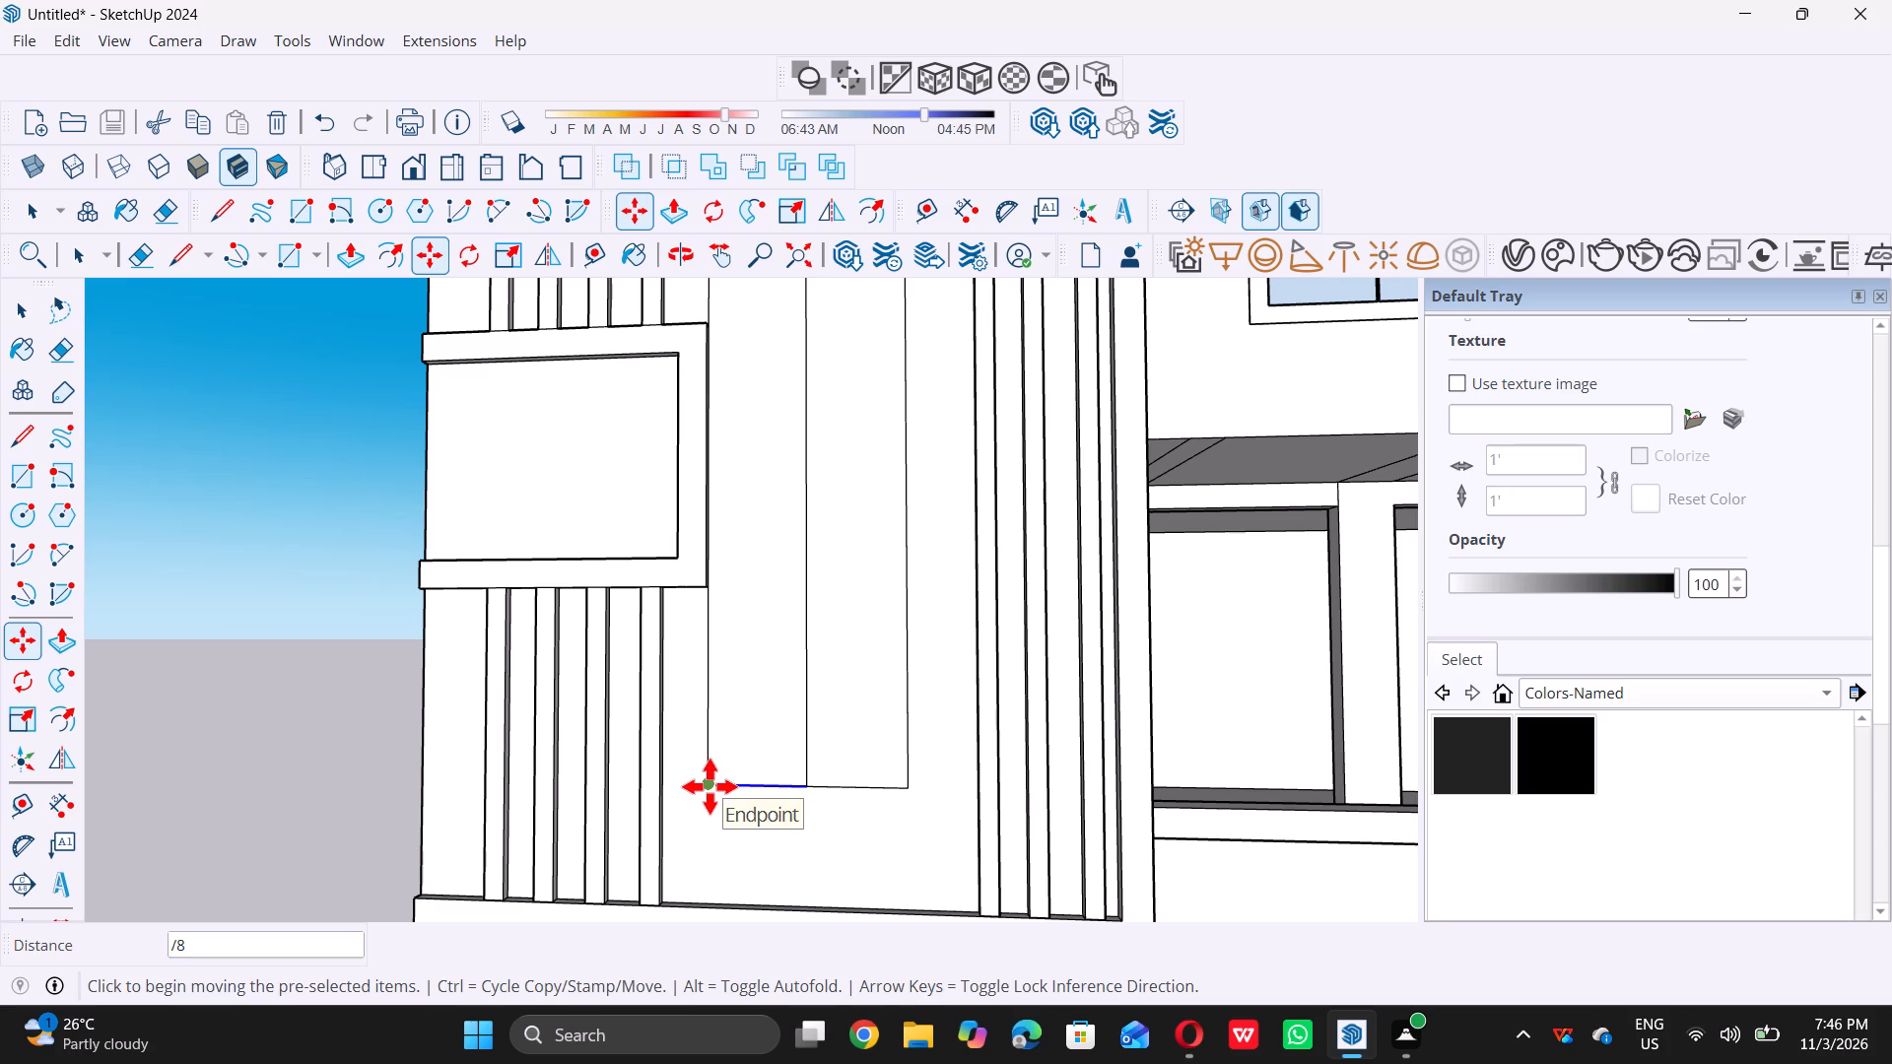
Copy the bottom edge of the tall rectangle's panel nearest the frame to its top corner and divide the span by 8.
{"action": "triple_click", "coordinate": [711, 784]}
{"action": "left_click", "coordinate": [711, 784]}
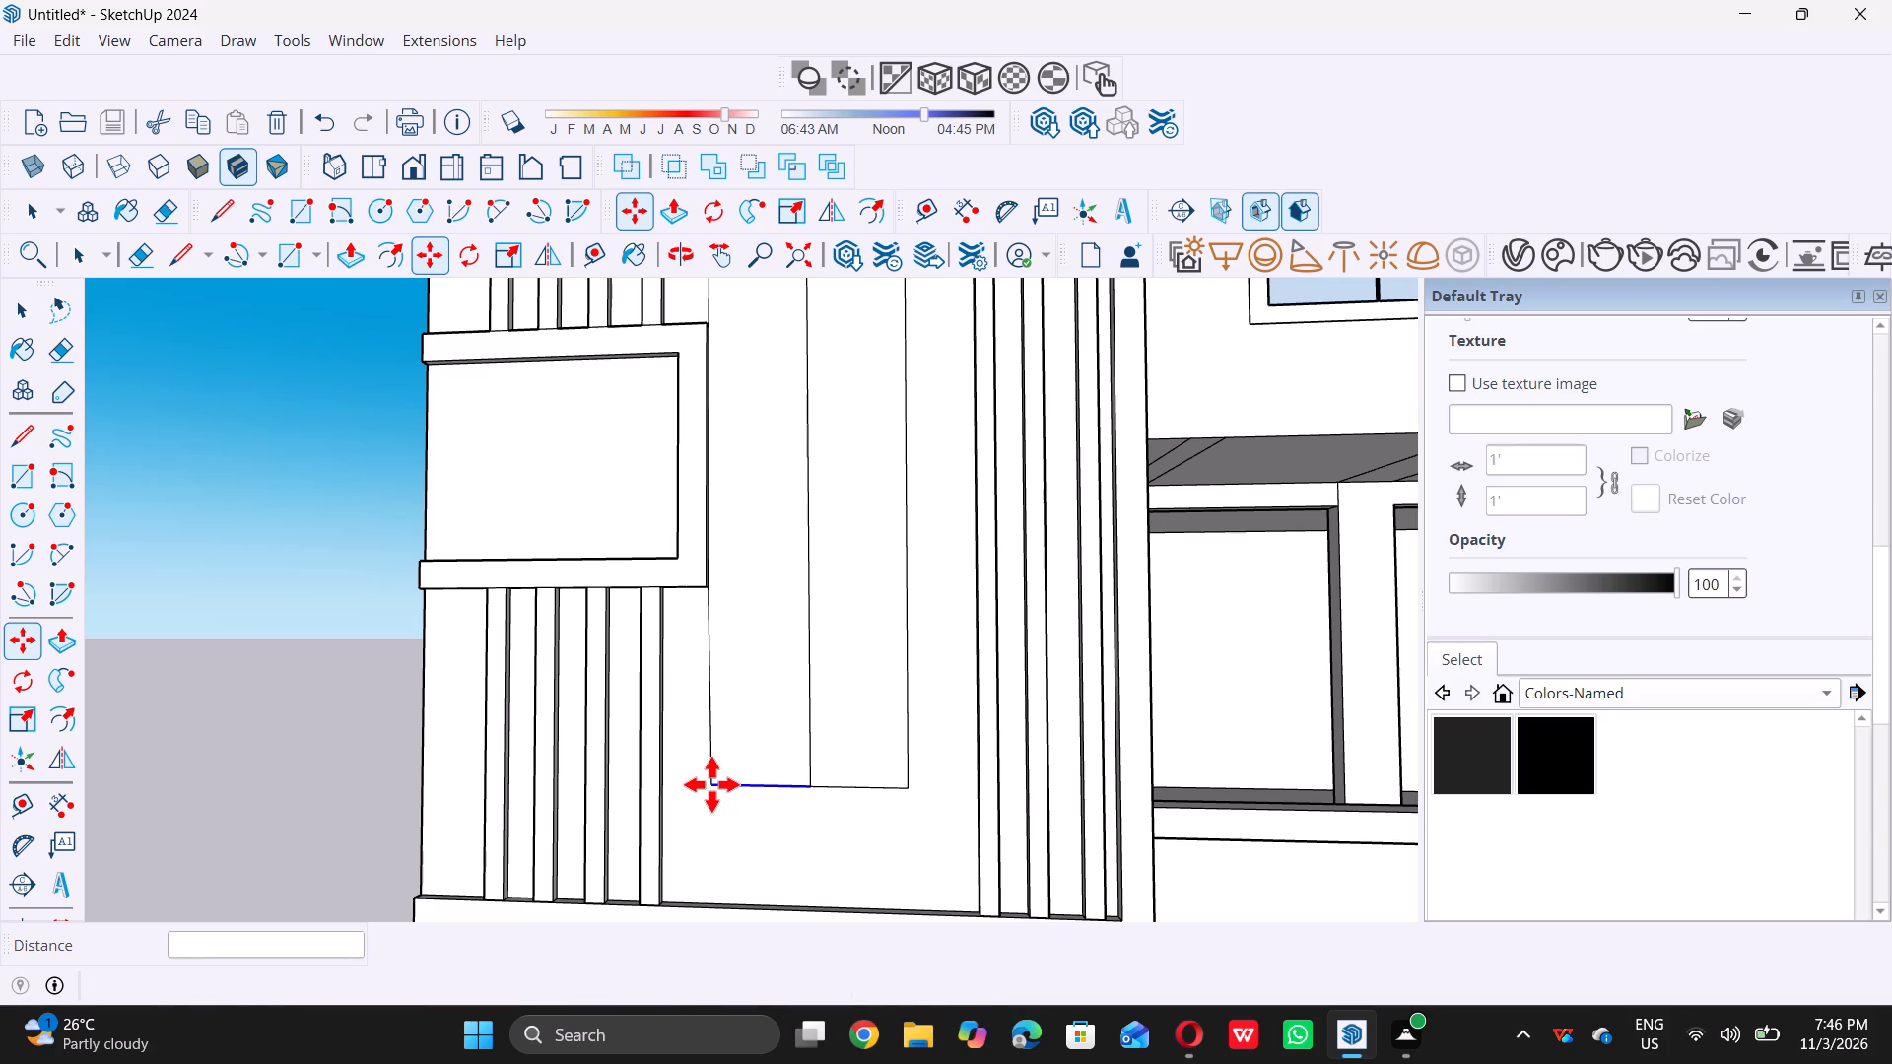
{"action": "left_click", "coordinate": [710, 787]}
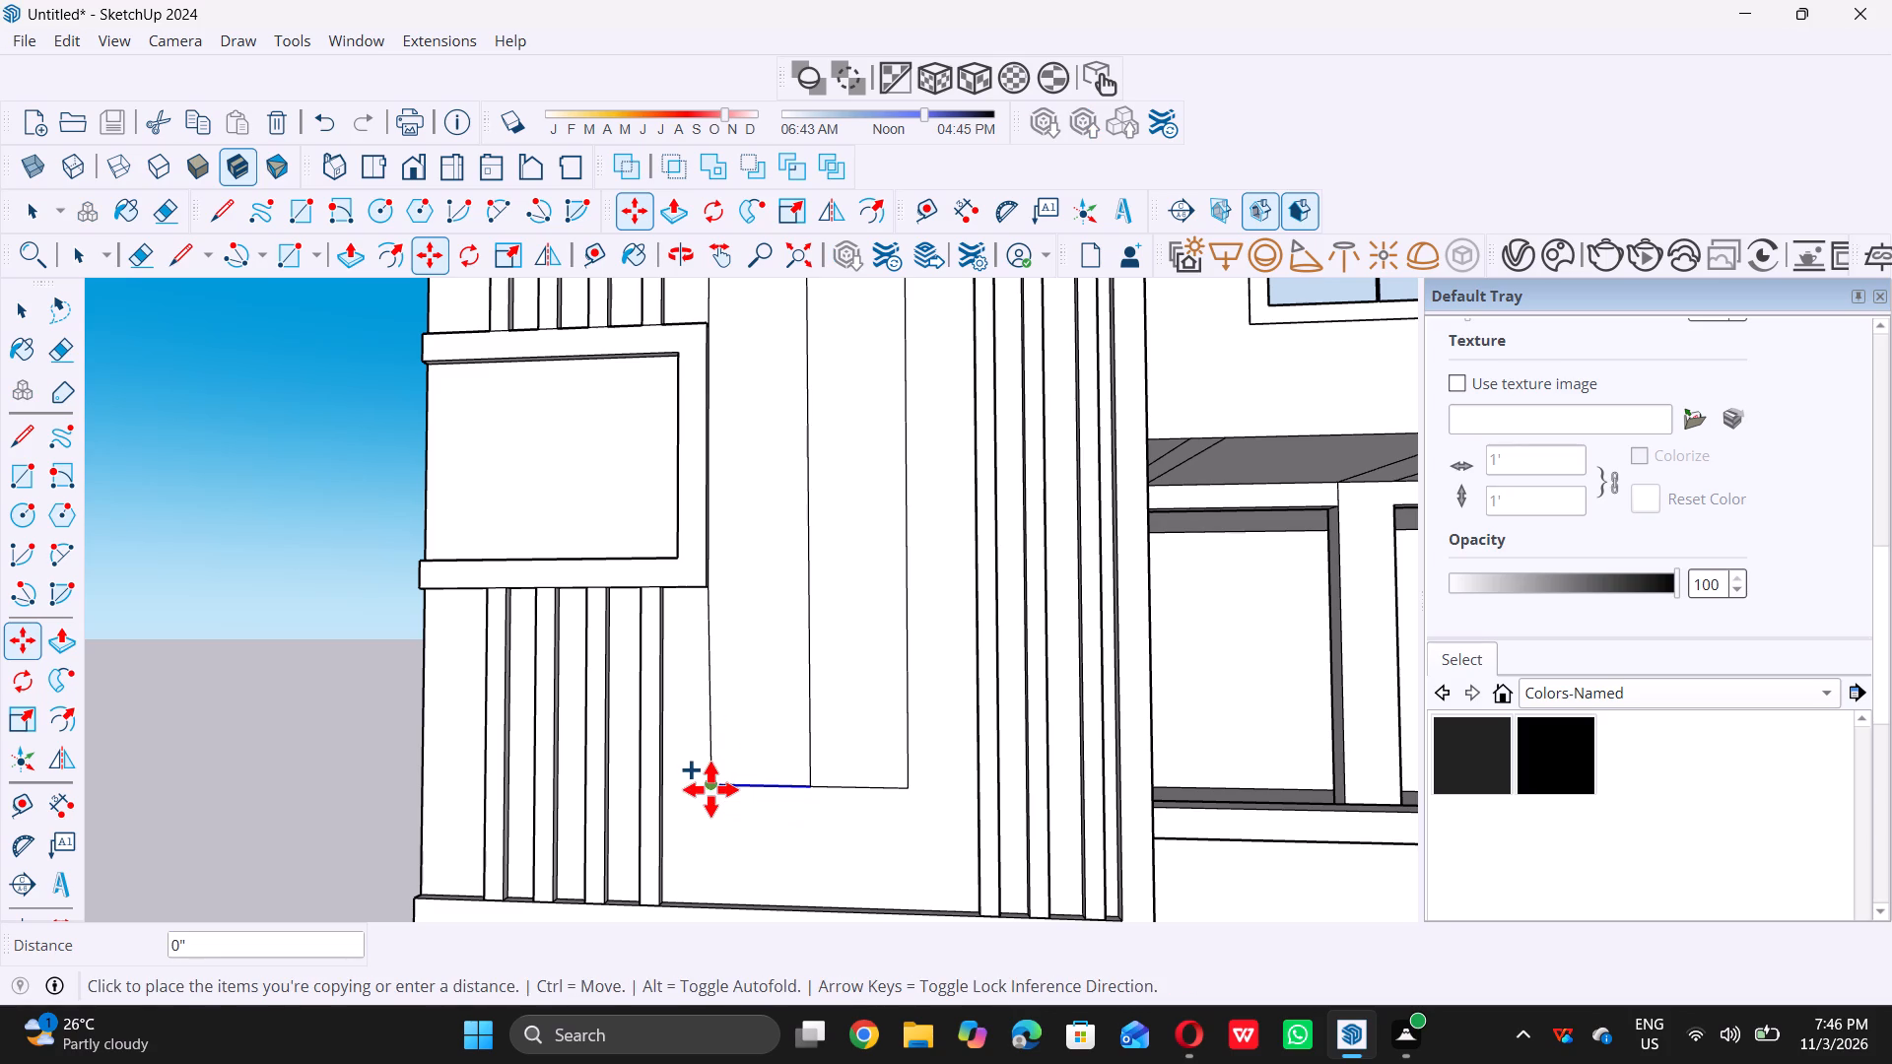
{"action": "scroll", "coordinate": [714, 730], "scroll_direction": "down", "scroll_amount": 5}
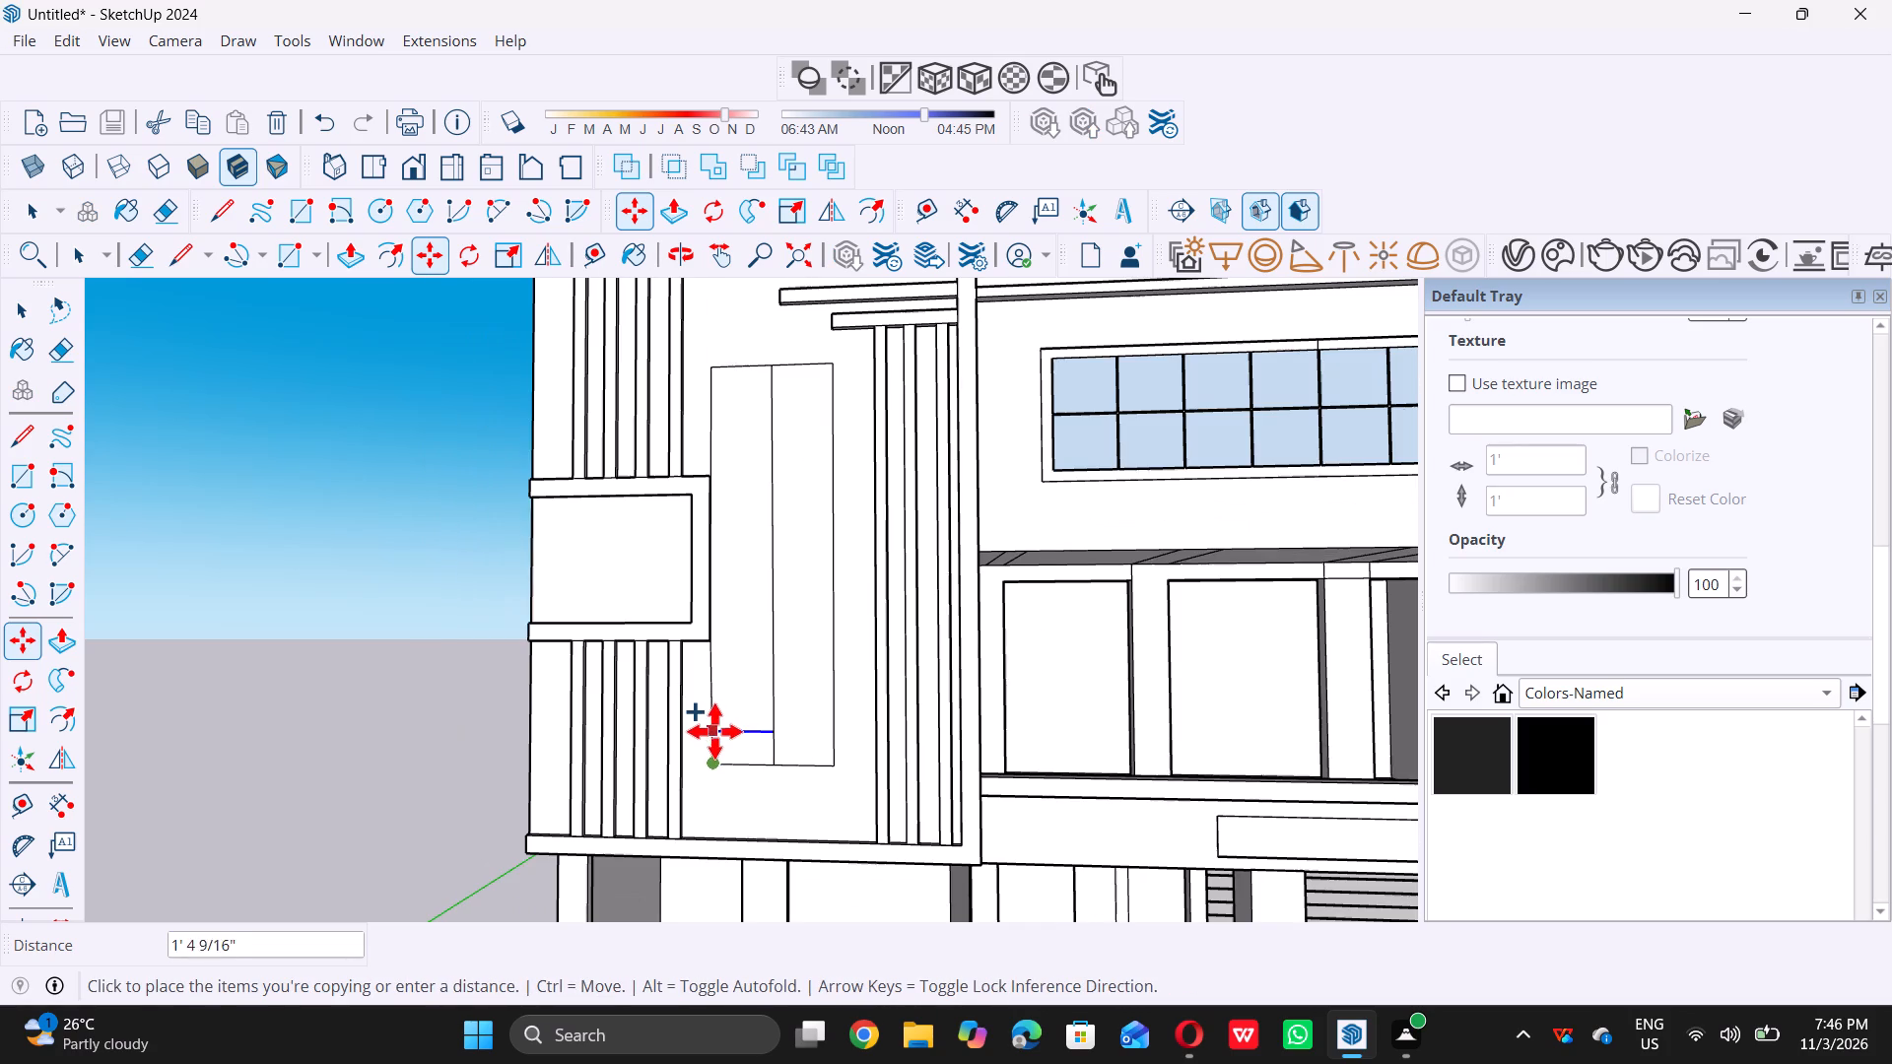
{"action": "scroll", "coordinate": [726, 399], "scroll_direction": "up", "scroll_amount": 8}
{"action": "double_click", "coordinate": [695, 331]}
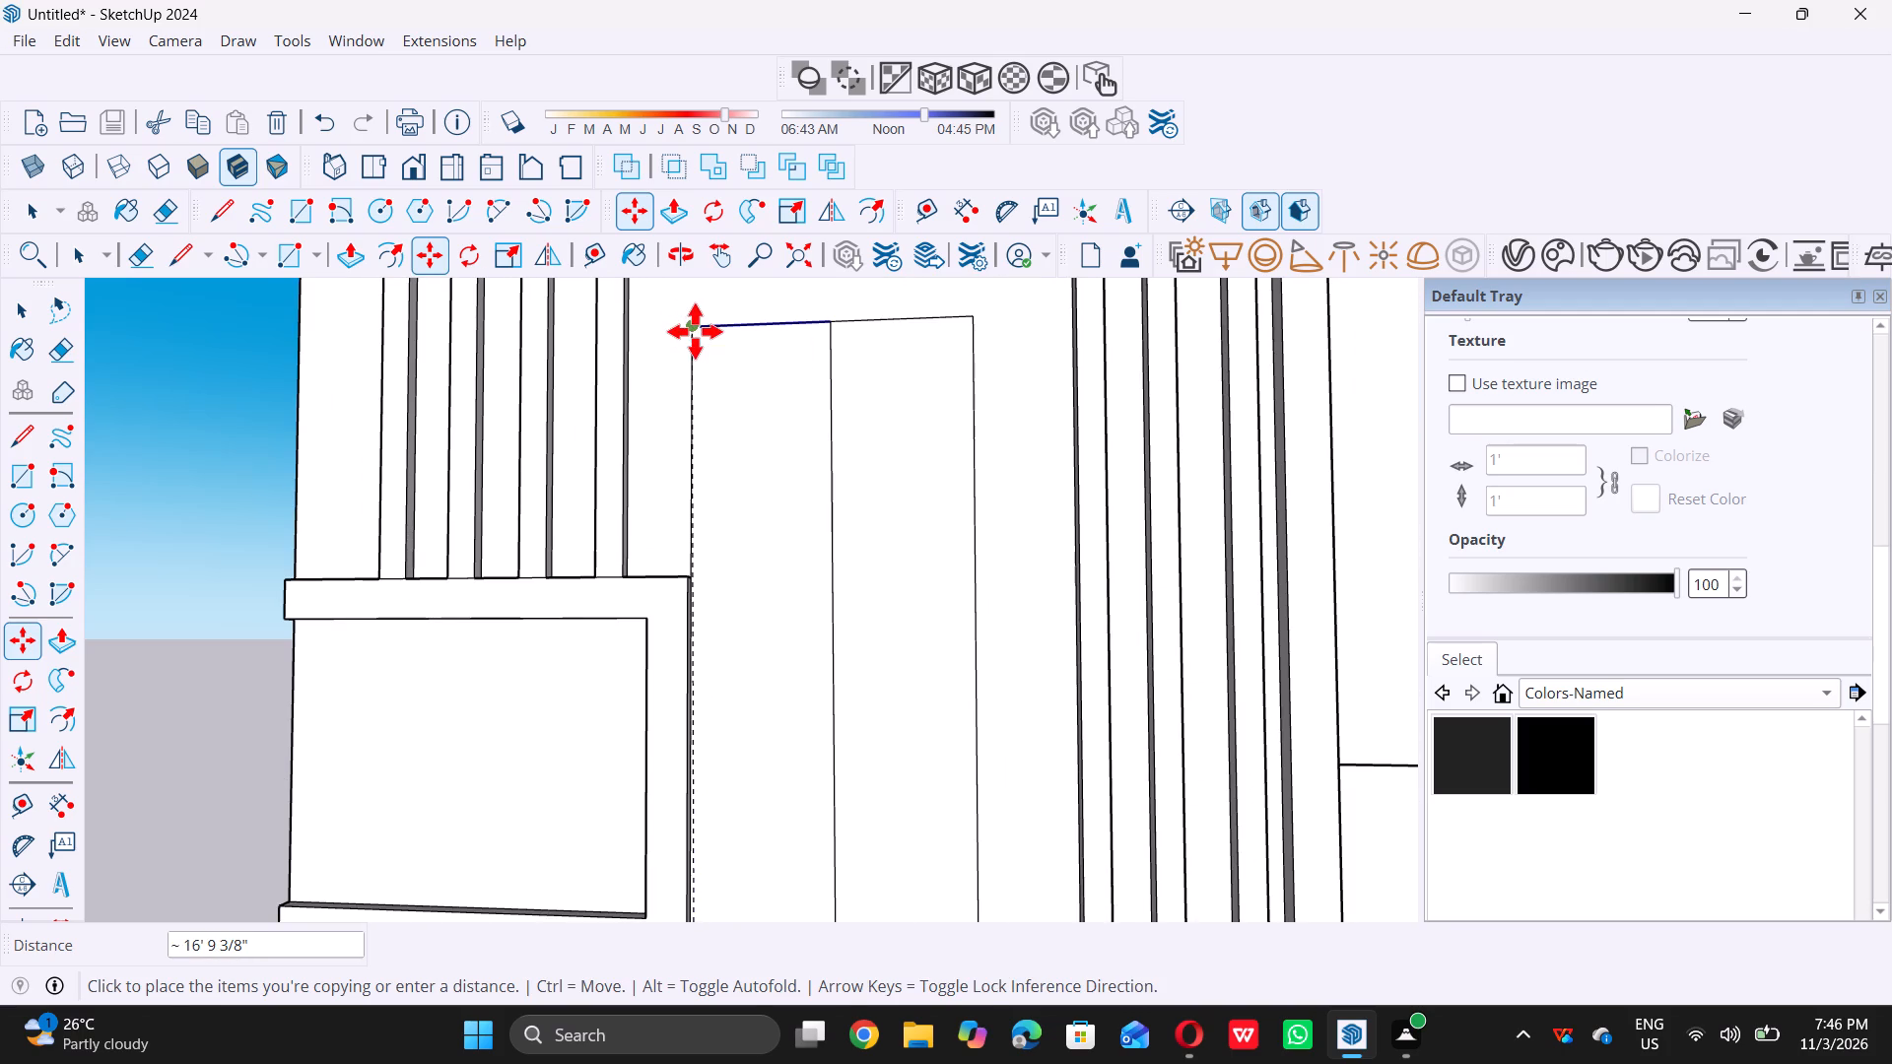
{"action": "key", "text": "slash"}
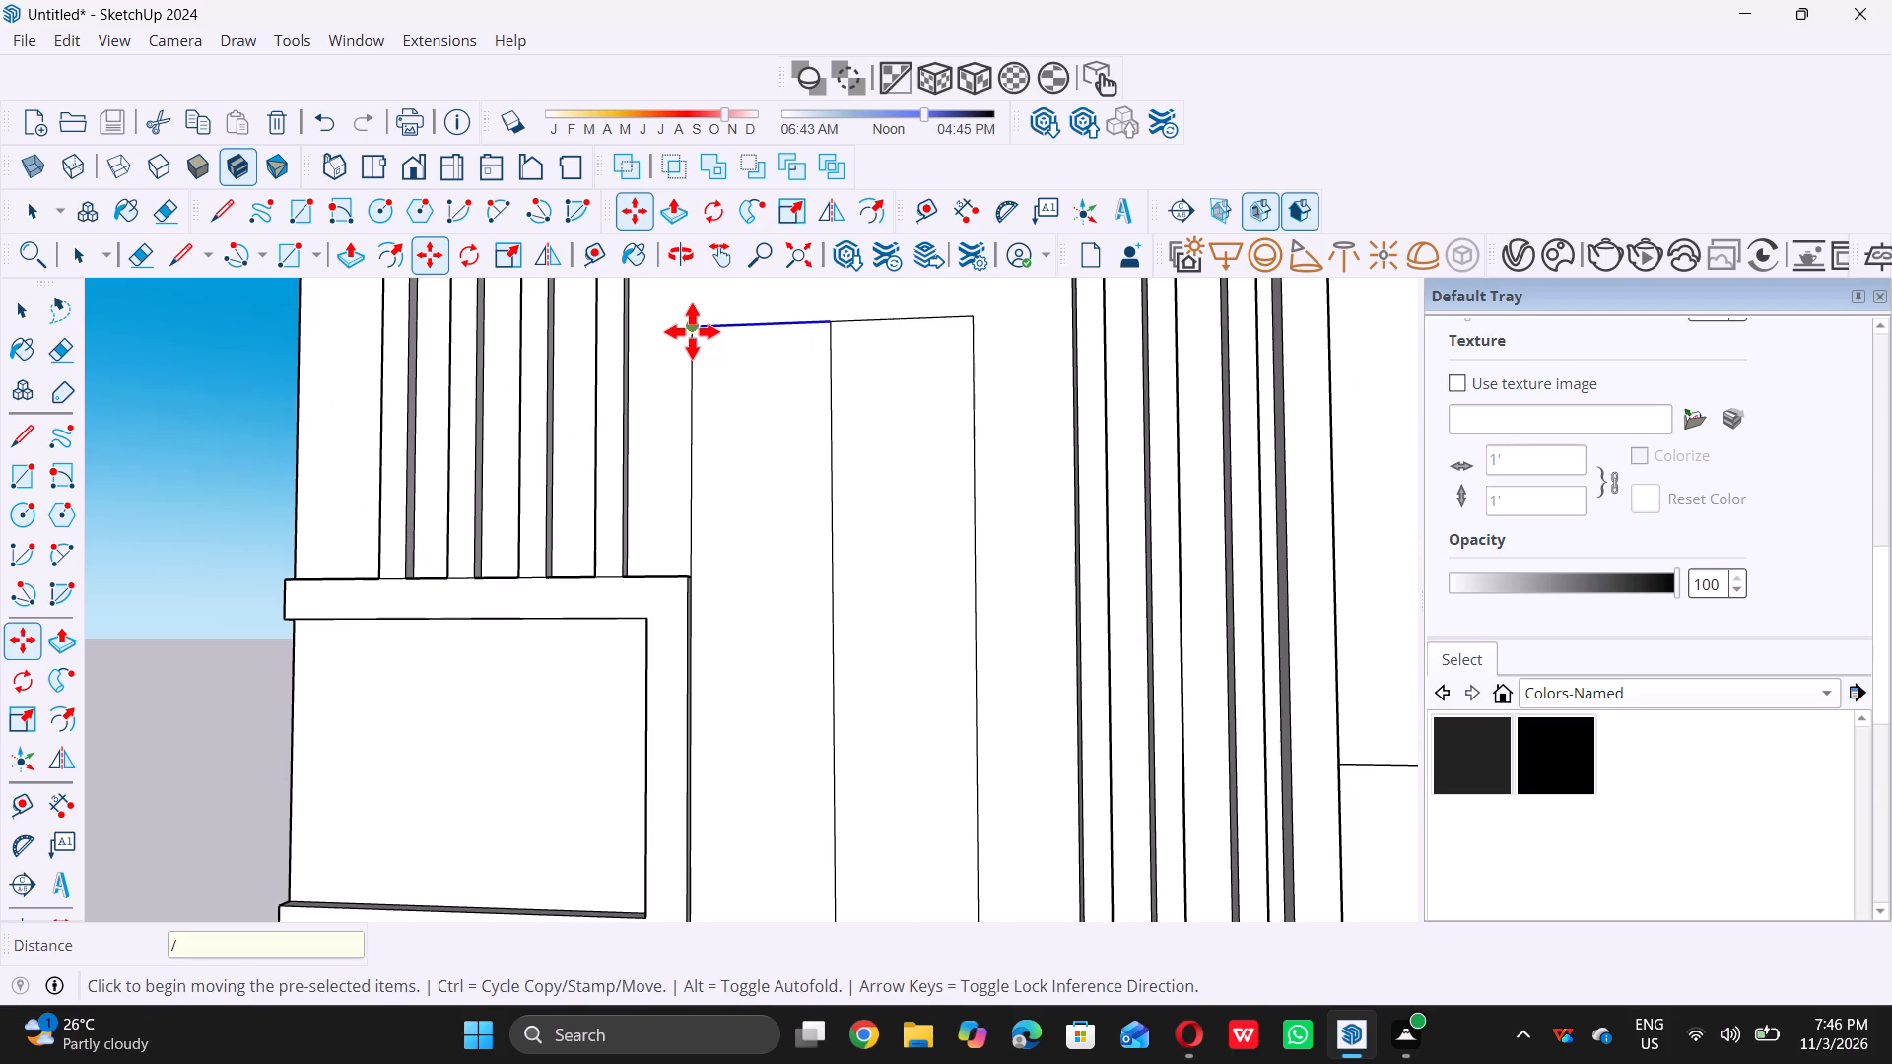
{"action": "key", "text": "8"}
{"action": "key", "text": "Return"}
{"action": "key", "text": "space"}
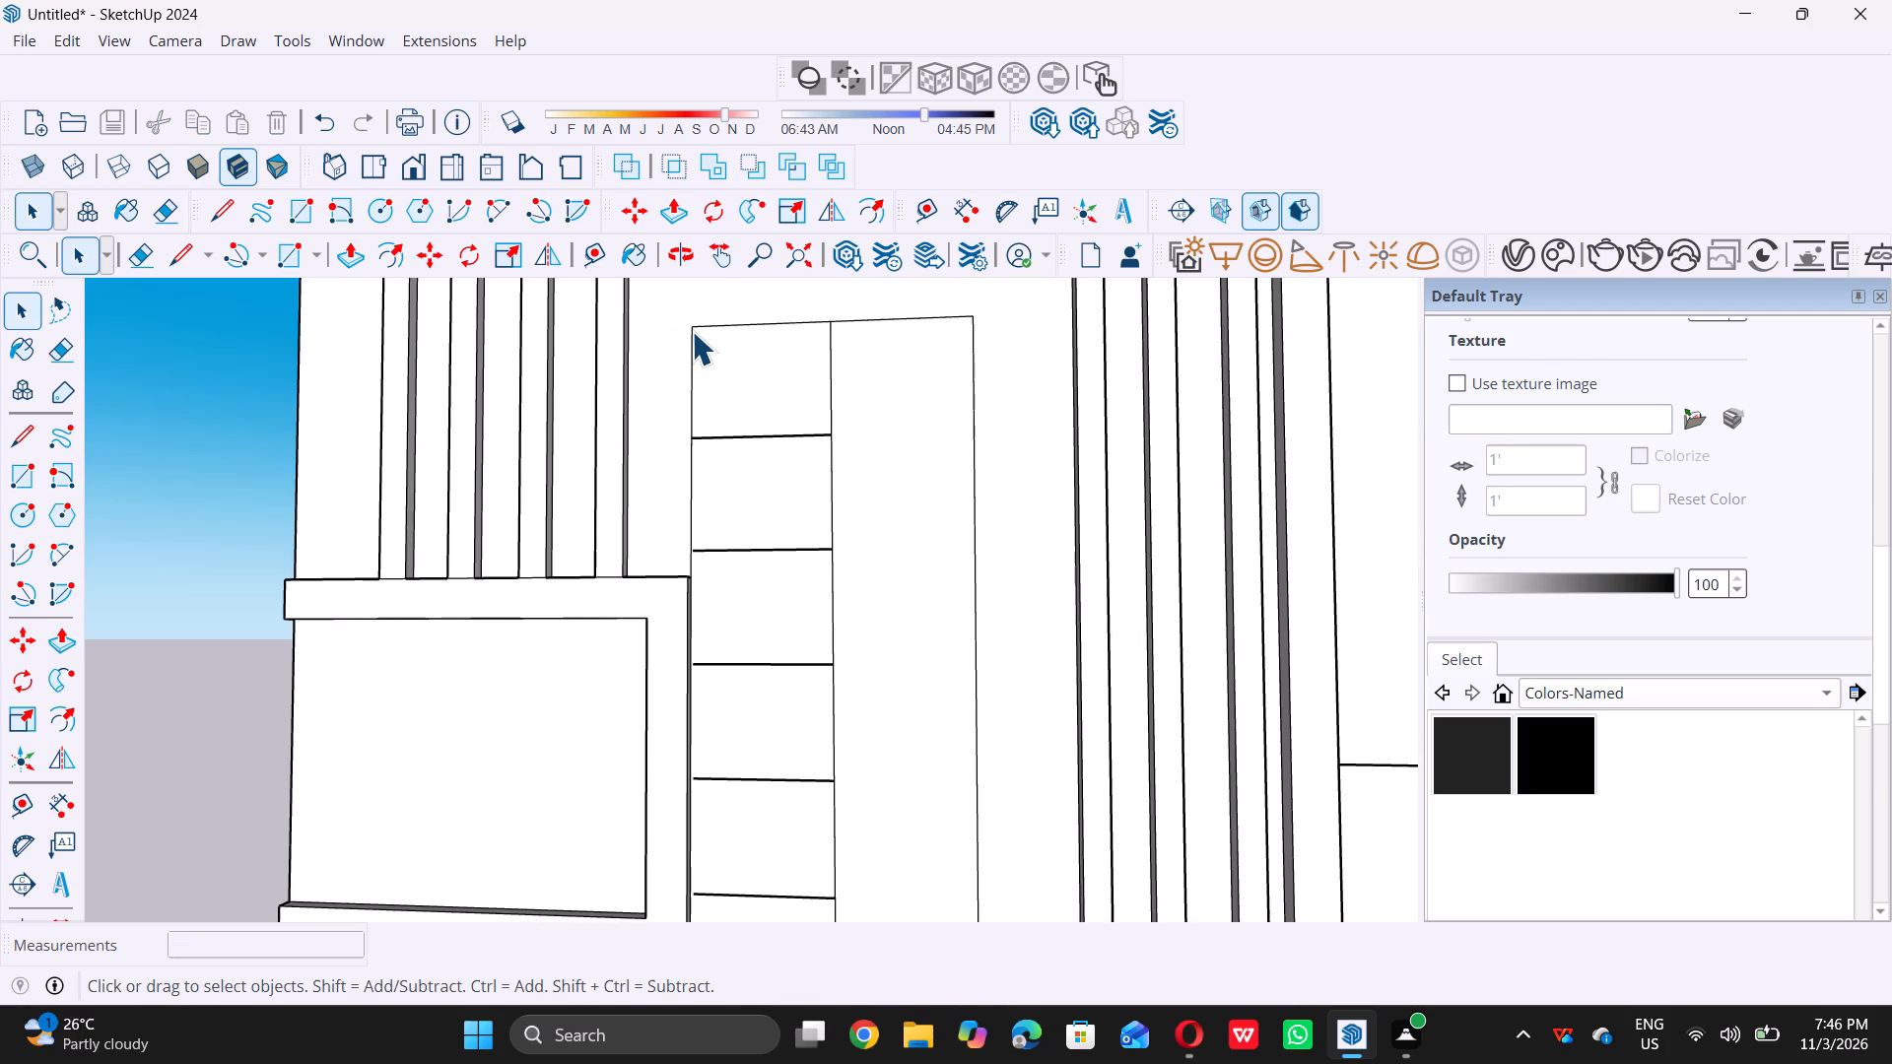
Draw a line about 2' 6 3/4" long extending the uppermost division across the adjacent undivided panel to its outer edge.
{"action": "scroll", "coordinate": [692, 329], "scroll_direction": "down", "scroll_amount": 6}
{"action": "middle_click_drag", "start_coordinate": [690, 367], "coordinate": [626, 575]}
{"action": "scroll", "coordinate": [716, 445], "scroll_direction": "up", "scroll_amount": 2}
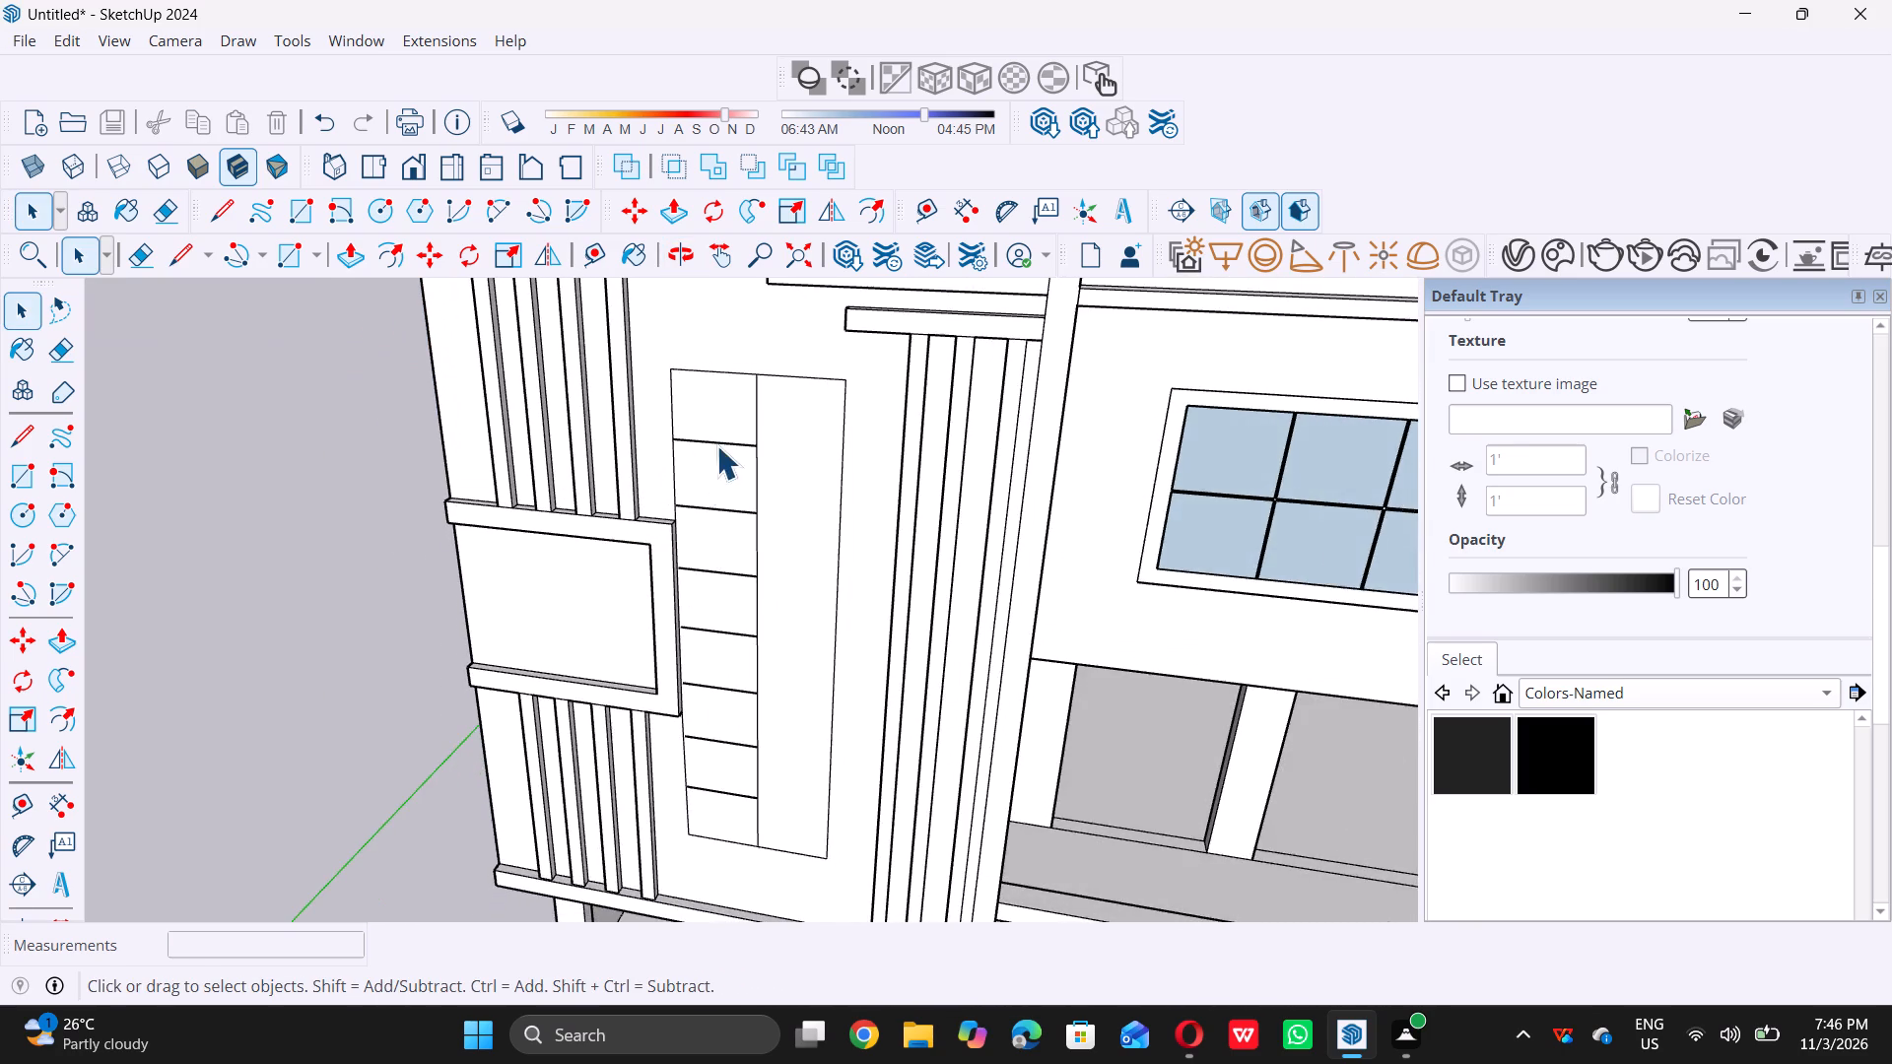
{"action": "scroll", "coordinate": [716, 445], "scroll_direction": "up", "scroll_amount": 10}
{"action": "scroll", "coordinate": [837, 454], "scroll_direction": "up", "scroll_amount": 1}
{"action": "middle_click_drag", "start_coordinate": [837, 454], "coordinate": [803, 475]}
{"action": "scroll", "coordinate": [747, 495], "scroll_direction": "down", "scroll_amount": 5}
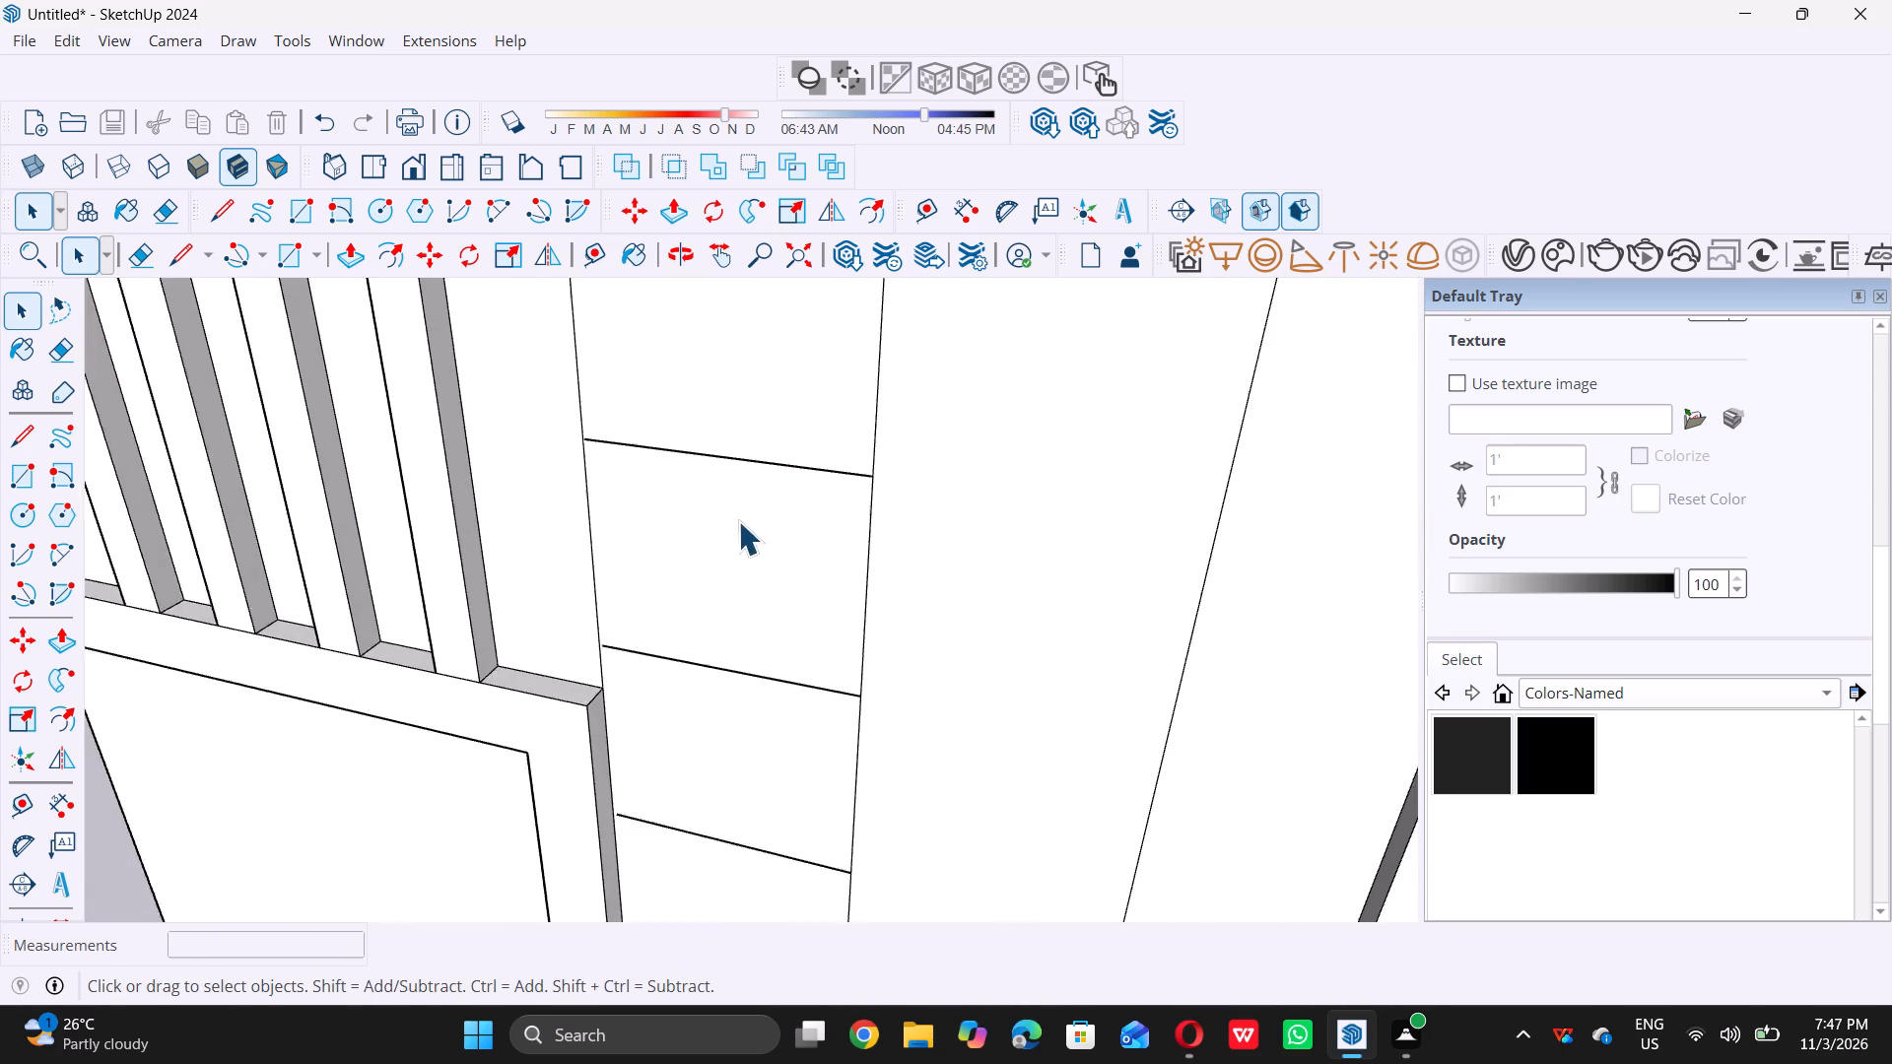
{"action": "scroll", "coordinate": [738, 521], "scroll_direction": "down", "scroll_amount": 1}
{"action": "scroll", "coordinate": [904, 491], "scroll_direction": "up", "scroll_amount": 6}
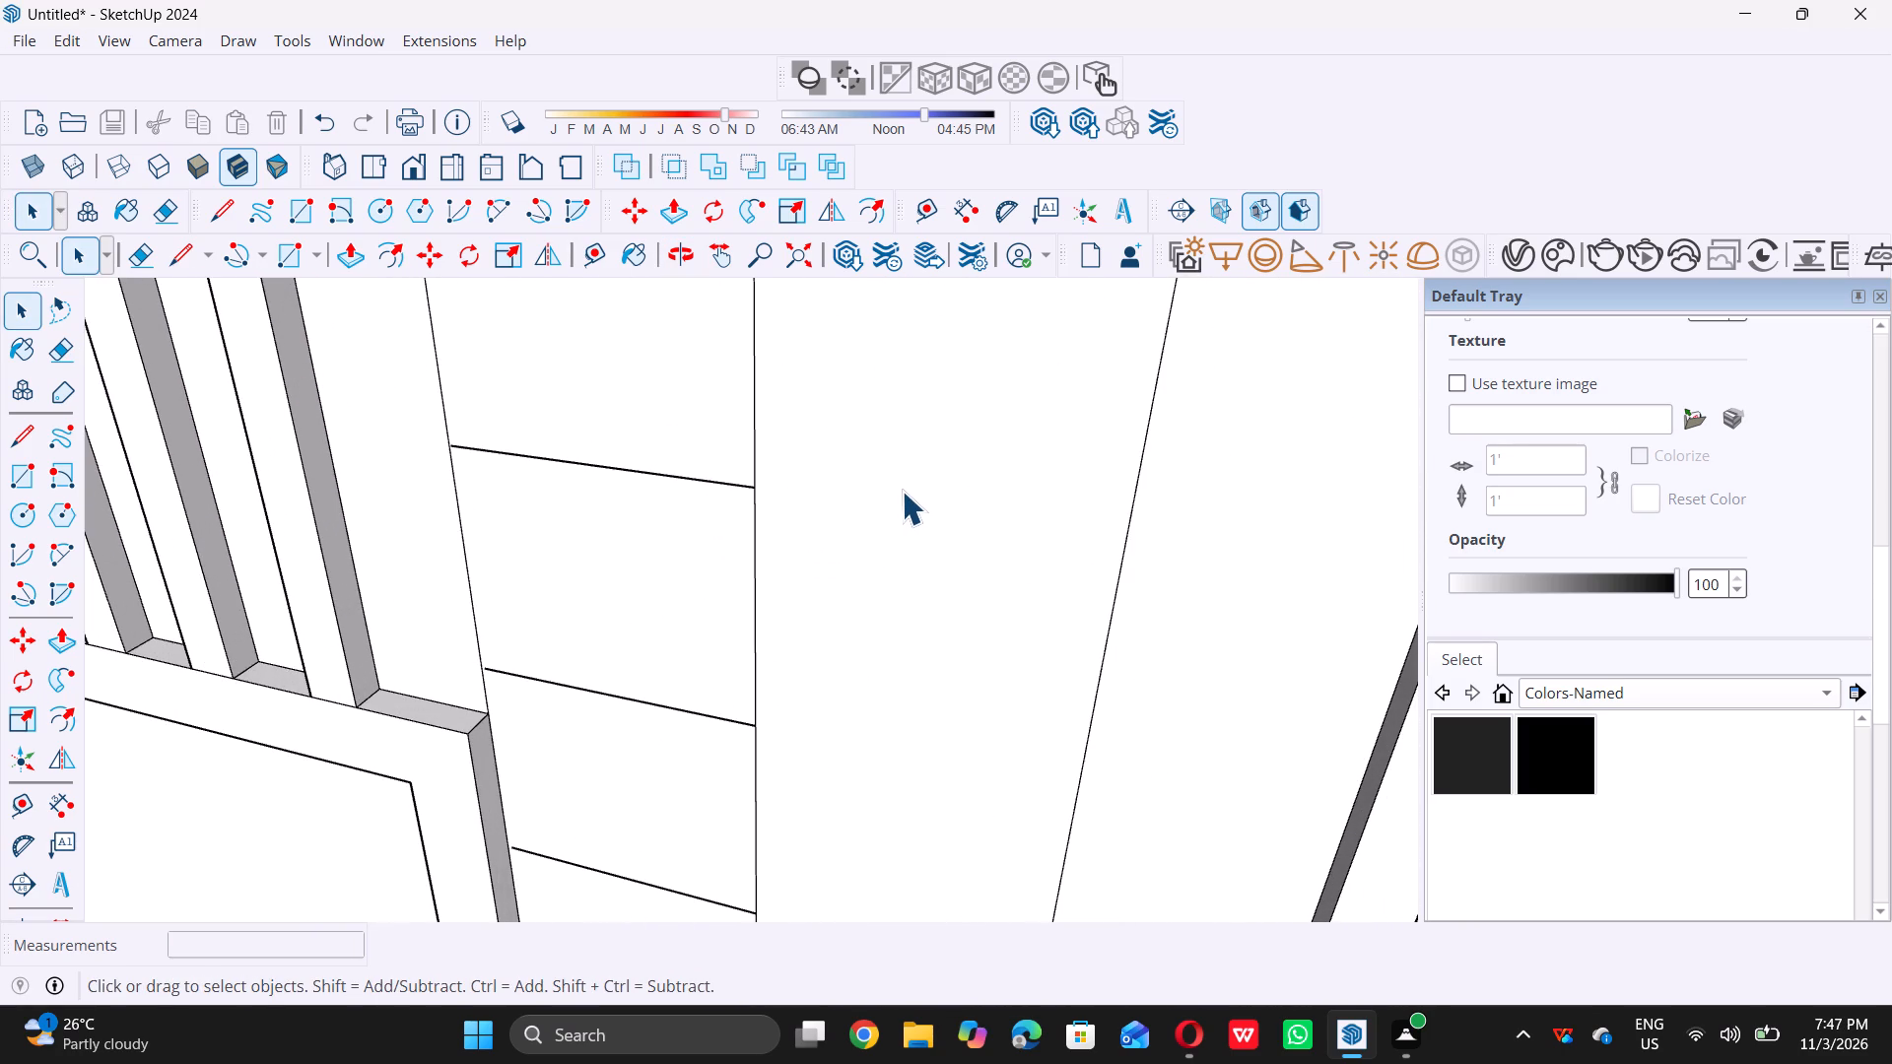
{"action": "key", "text": "l"}
{"action": "left_click", "coordinate": [752, 487]}
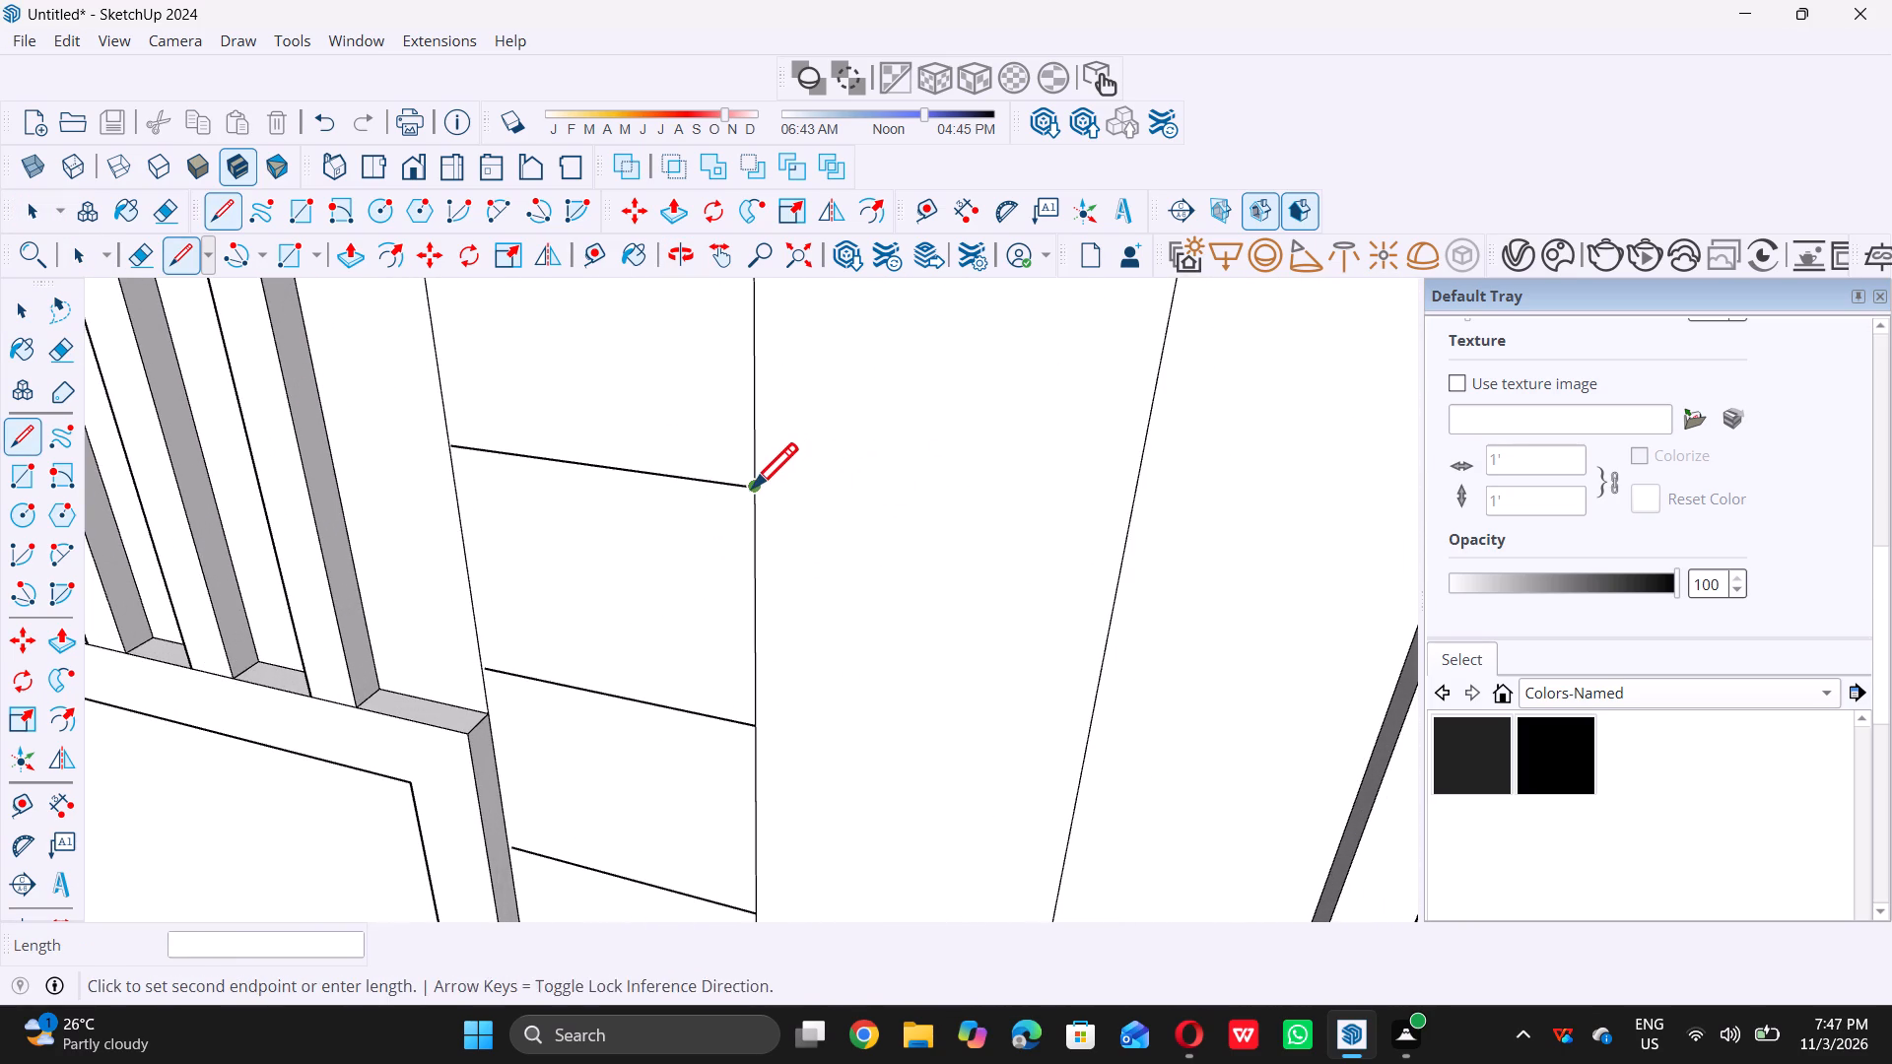
{"action": "double_click", "coordinate": [1126, 542]}
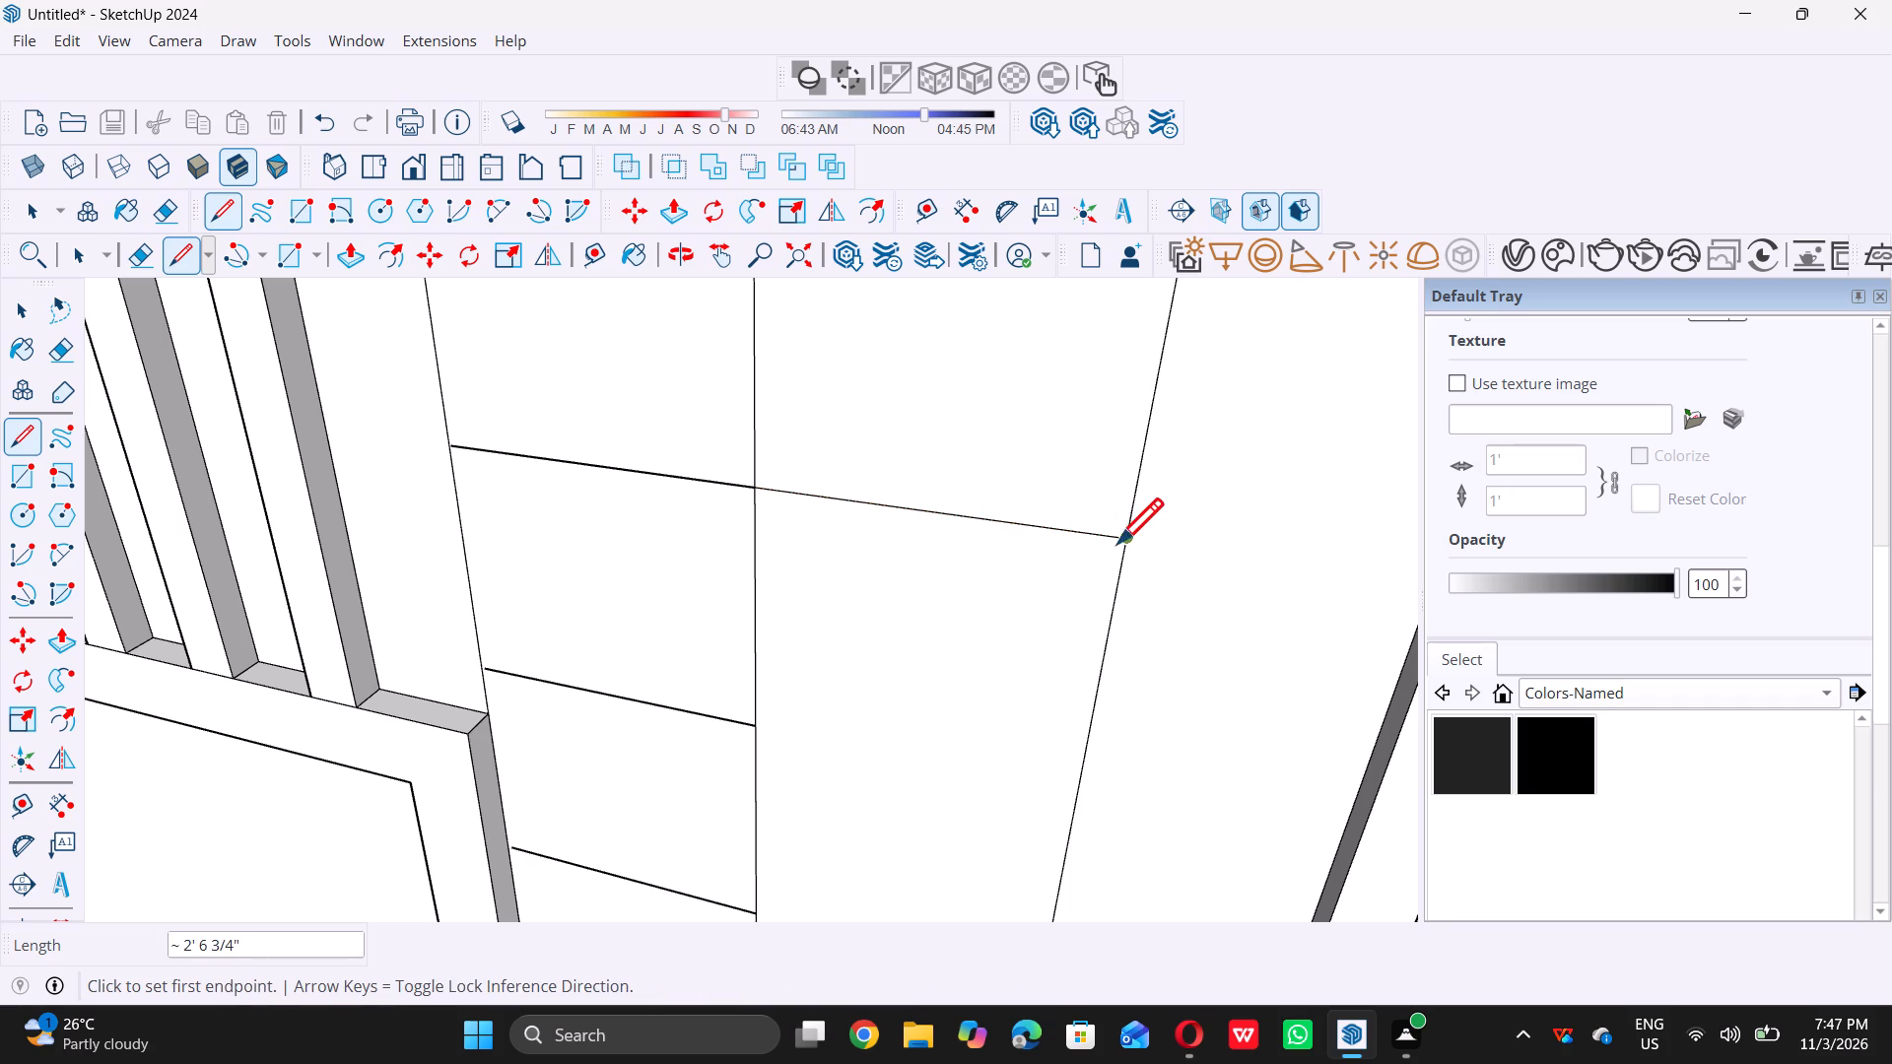
{"action": "key", "text": "space"}
Examine the tall rectangle's horizontal divisions and their fit within the whole front facade.
{"action": "scroll", "coordinate": [1112, 545], "scroll_direction": "up", "scroll_amount": 1}
{"action": "scroll", "coordinate": [1112, 545], "scroll_direction": "down", "scroll_amount": 14}
{"action": "middle_click_drag", "start_coordinate": [971, 671], "coordinate": [948, 494]}
{"action": "scroll", "coordinate": [948, 493], "scroll_direction": "up", "scroll_amount": 1}
{"action": "scroll", "coordinate": [945, 486], "scroll_direction": "down", "scroll_amount": 6}
{"action": "scroll", "coordinate": [917, 705], "scroll_direction": "up", "scroll_amount": 7}
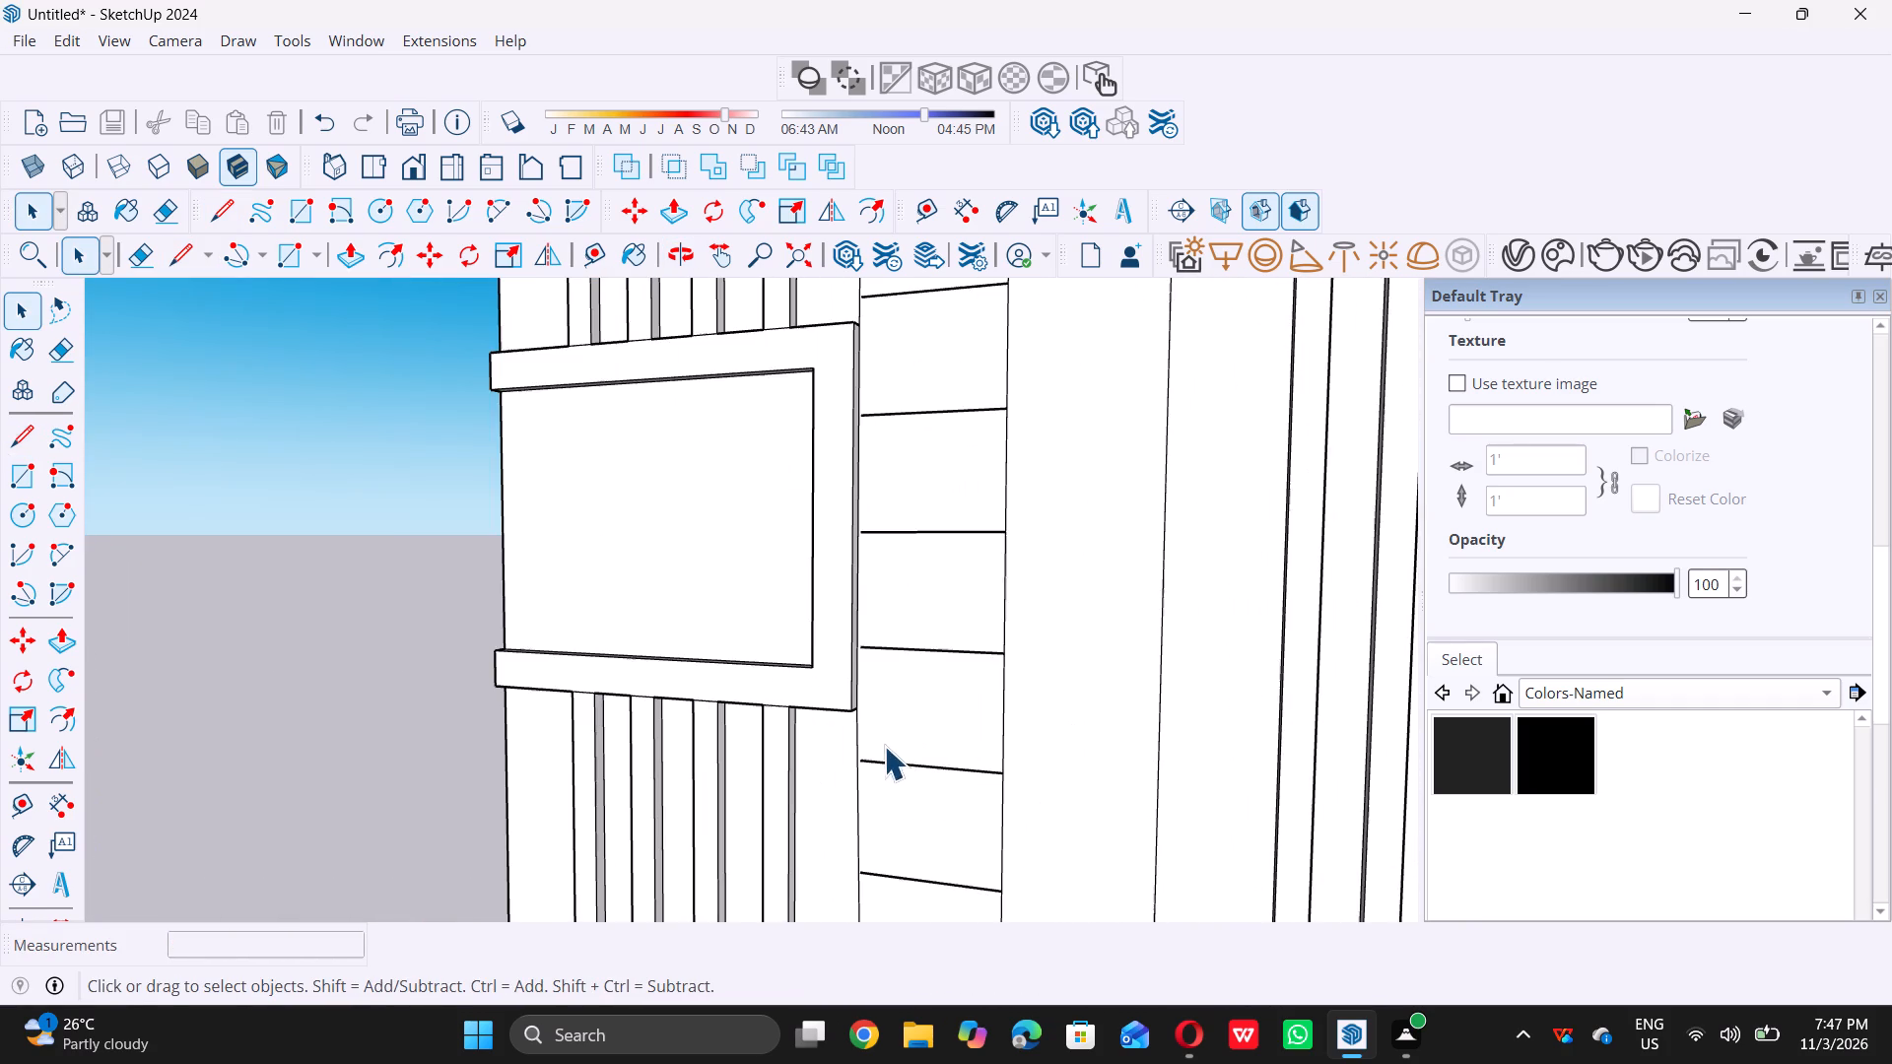
{"action": "scroll", "coordinate": [879, 733], "scroll_direction": "up", "scroll_amount": 1}
{"action": "middle_click_drag", "start_coordinate": [879, 733], "coordinate": [746, 802]}
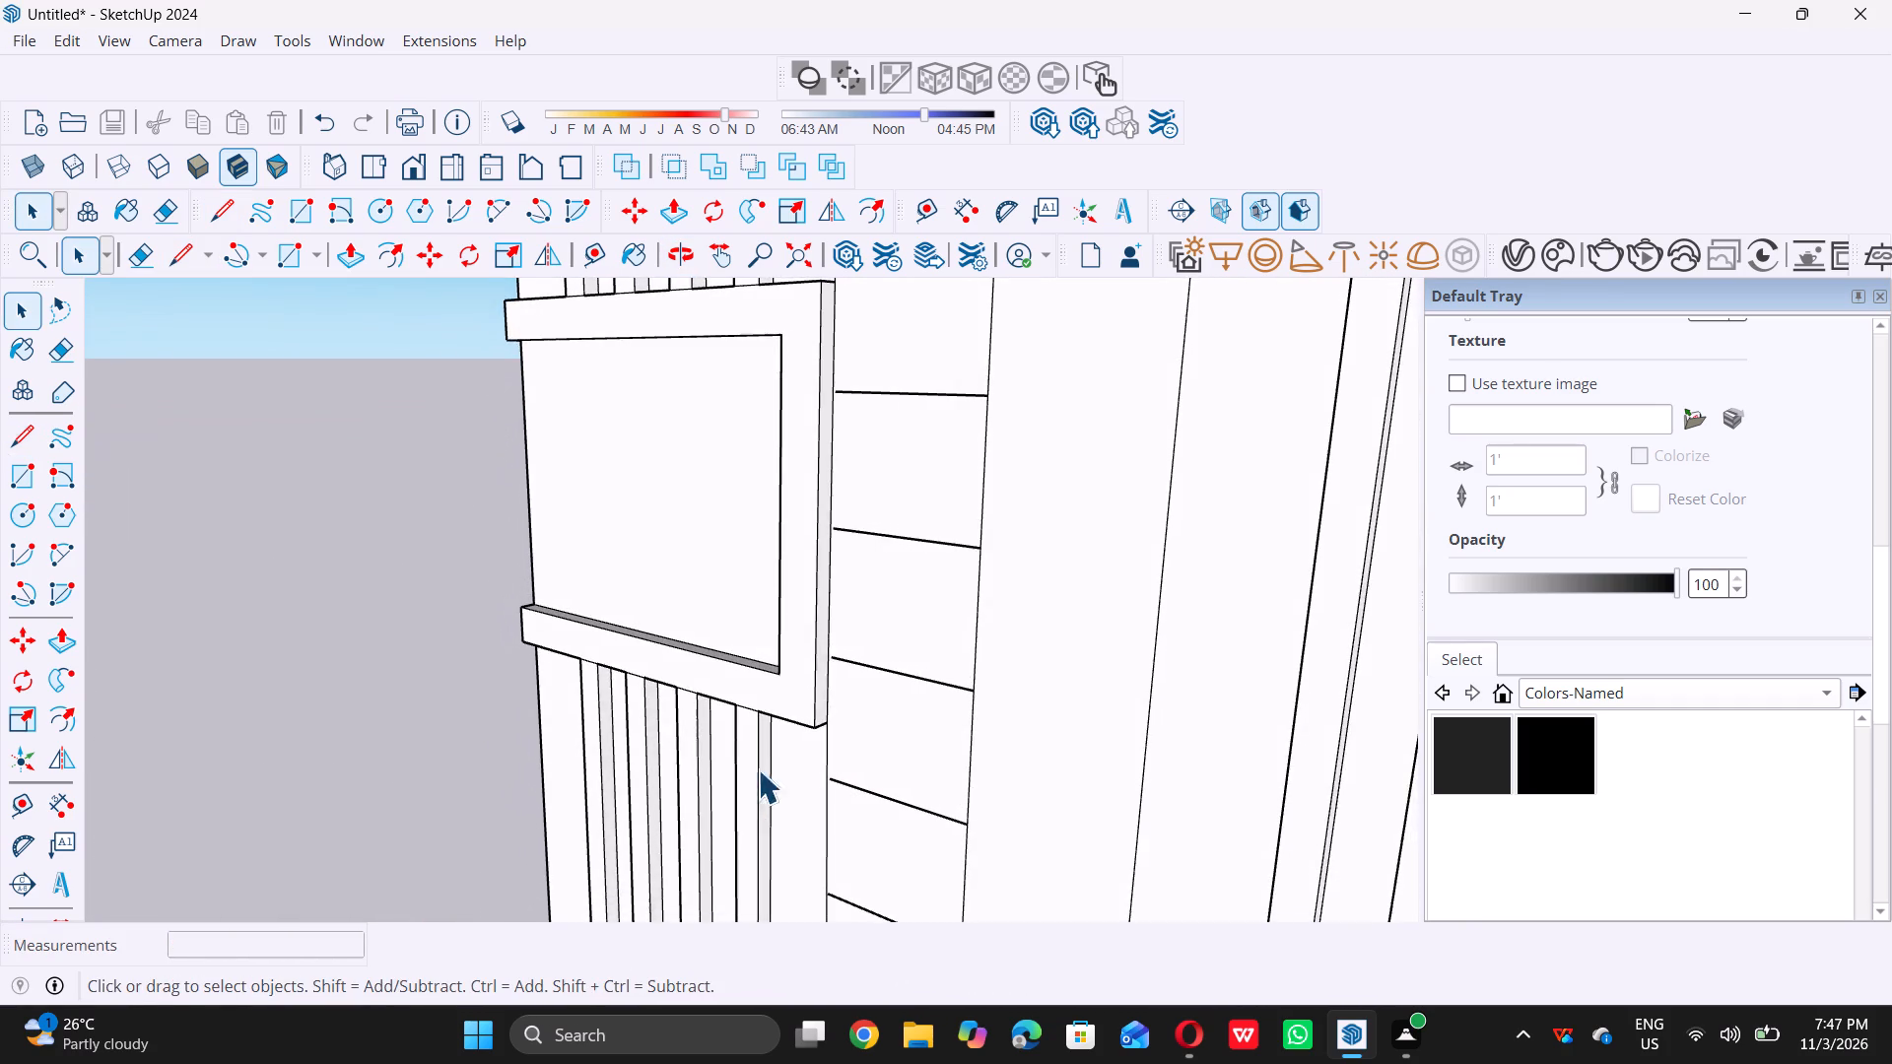
{"action": "scroll", "coordinate": [872, 516], "scroll_direction": "up", "scroll_amount": 6}
{"action": "scroll", "coordinate": [814, 534], "scroll_direction": "up", "scroll_amount": 17}
{"action": "scroll", "coordinate": [814, 585], "scroll_direction": "down", "scroll_amount": 20}
{"action": "scroll", "coordinate": [814, 585], "scroll_direction": "down", "scroll_amount": 10}
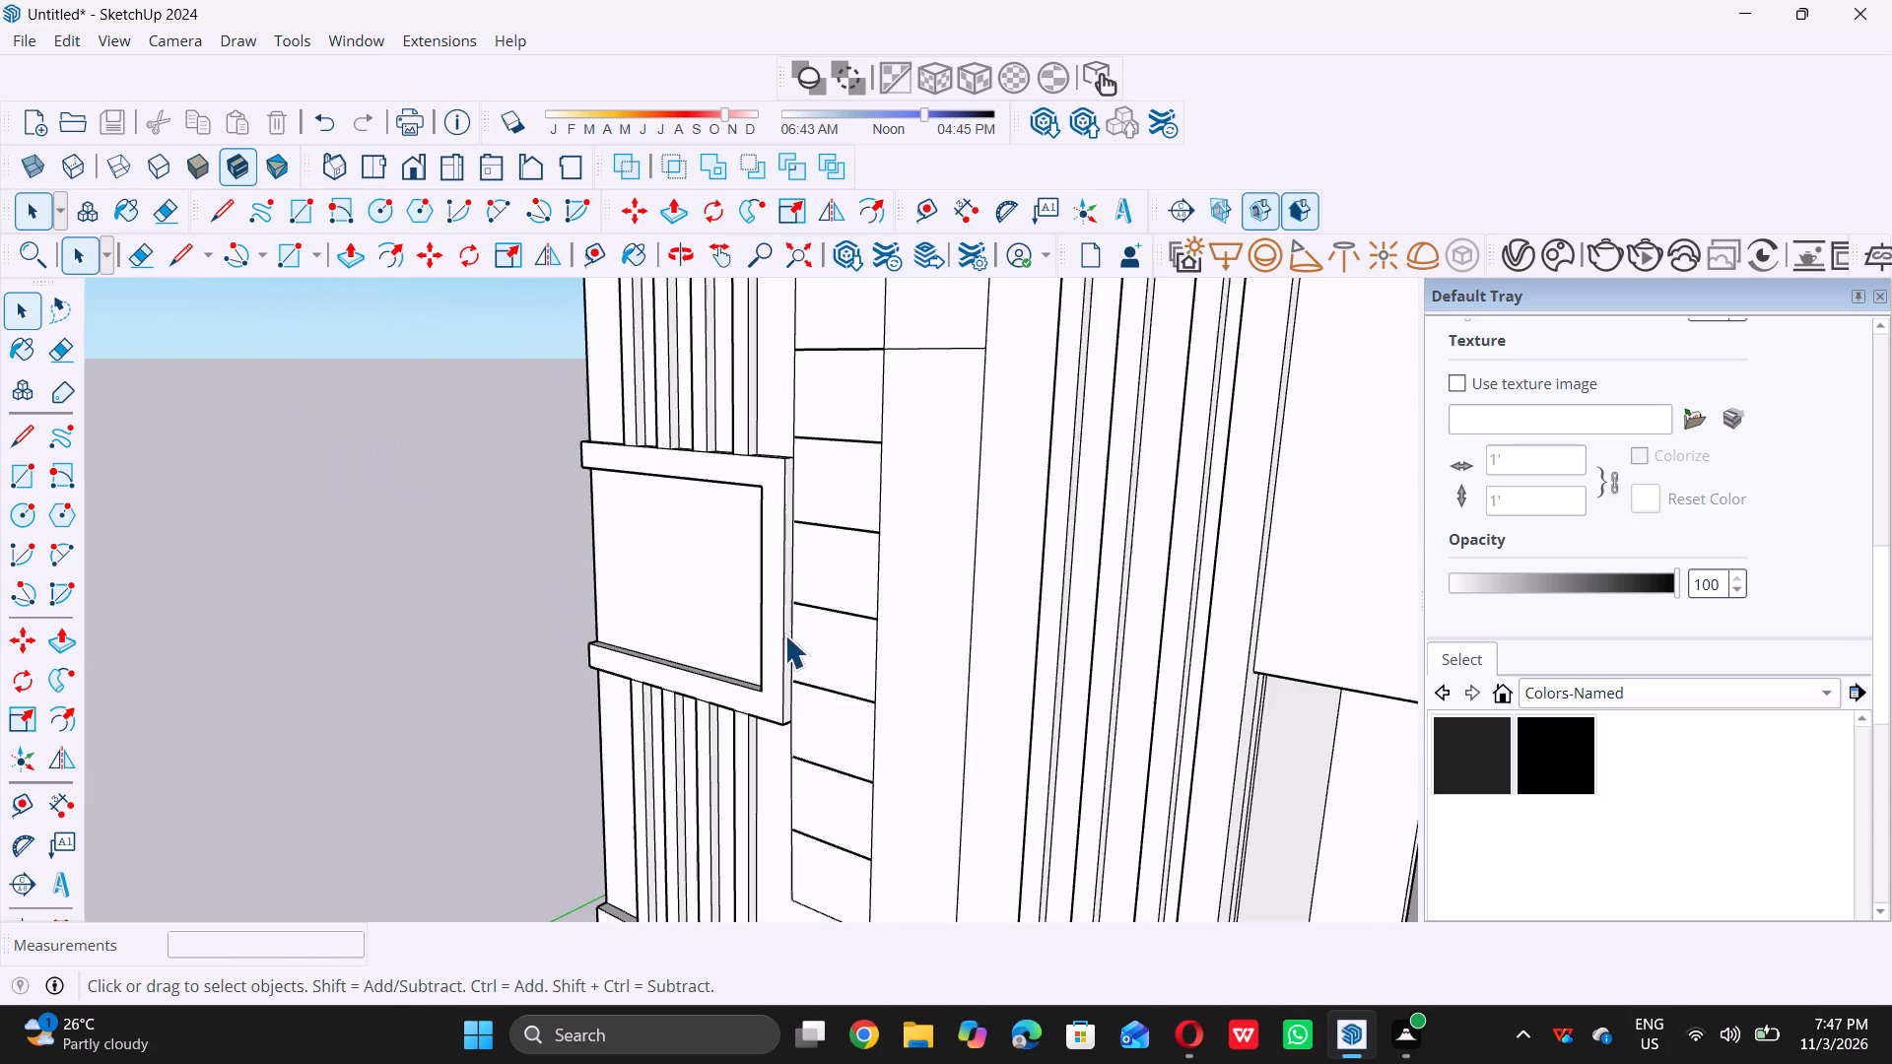
{"action": "middle_click_drag", "start_coordinate": [784, 634], "coordinate": [912, 698]}
{"action": "scroll", "coordinate": [912, 698], "scroll_direction": "up", "scroll_amount": 1}
{"action": "scroll", "coordinate": [849, 643], "scroll_direction": "down", "scroll_amount": 15}
{"action": "middle_click_drag", "start_coordinate": [815, 584], "coordinate": [823, 553]}
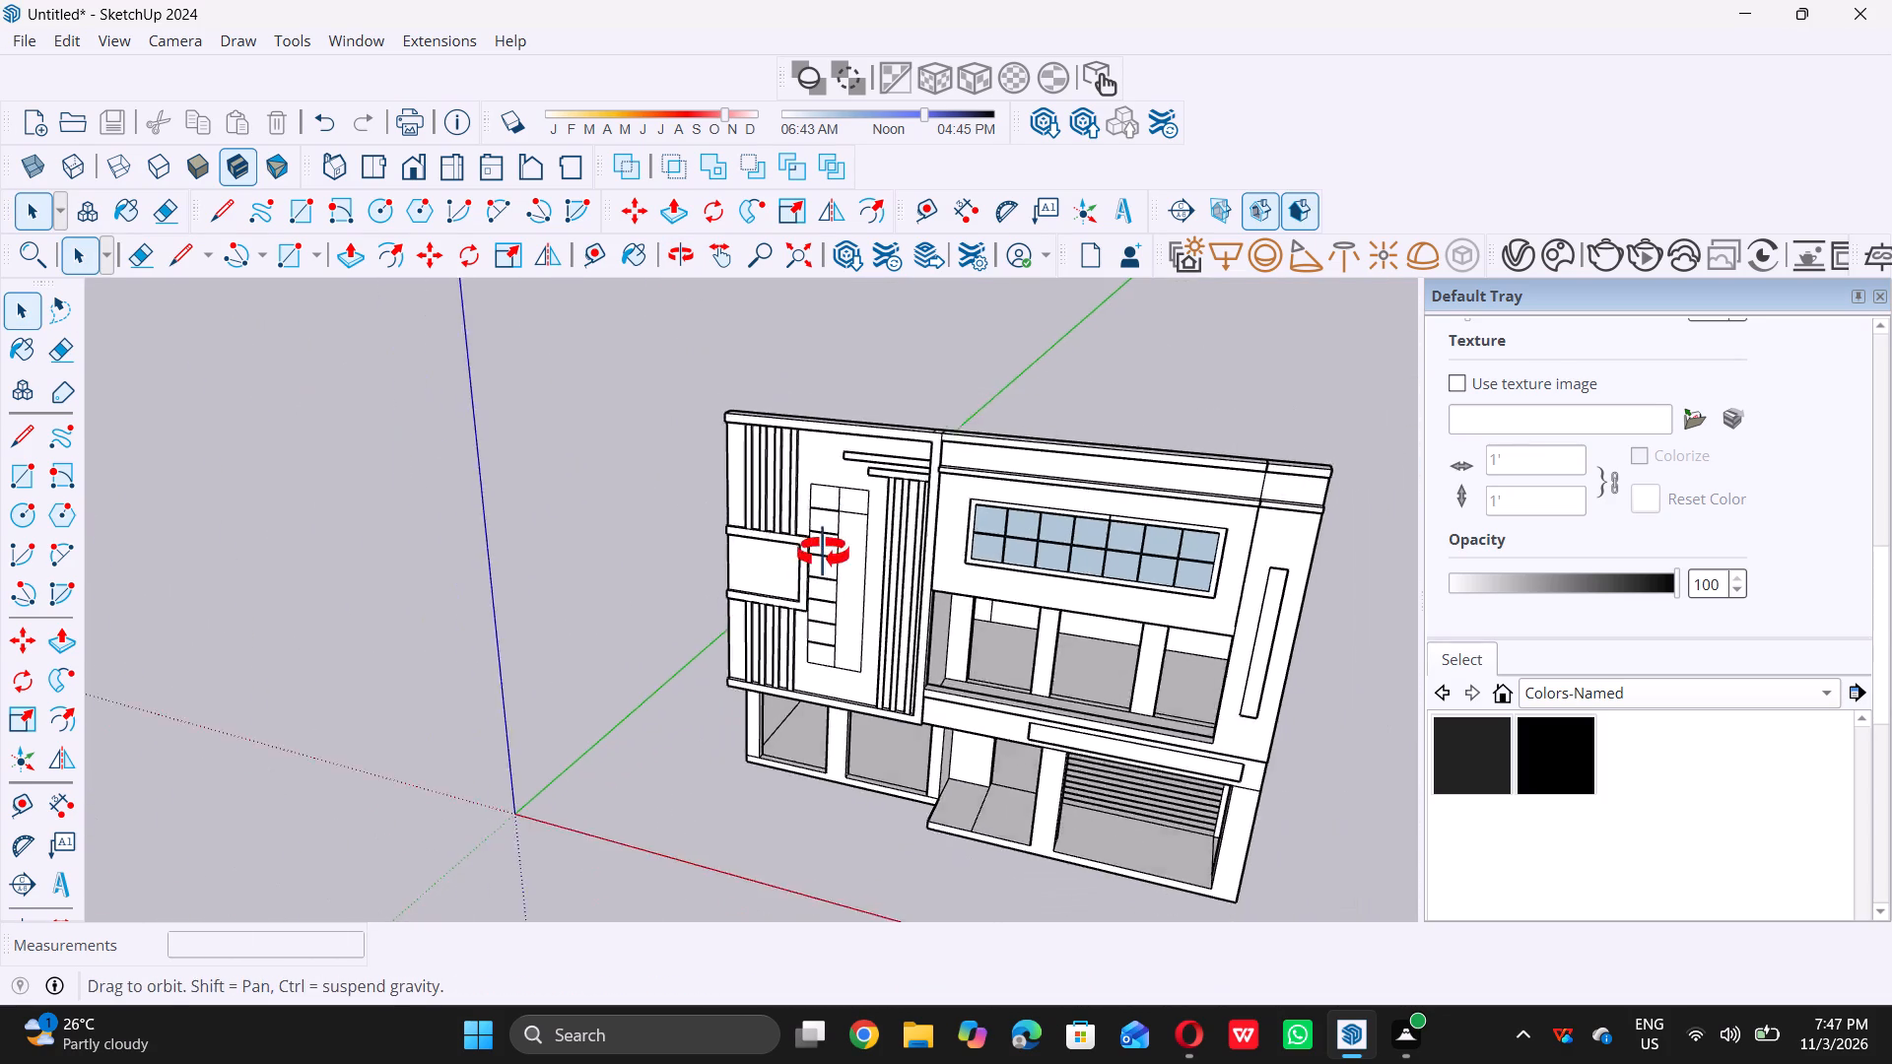
{"action": "middle_click_drag", "start_coordinate": [823, 553], "coordinate": [847, 467]}
{"action": "scroll", "coordinate": [844, 488], "scroll_direction": "up", "scroll_amount": 12}
{"action": "middle_click_drag", "start_coordinate": [808, 545], "coordinate": [818, 546]}
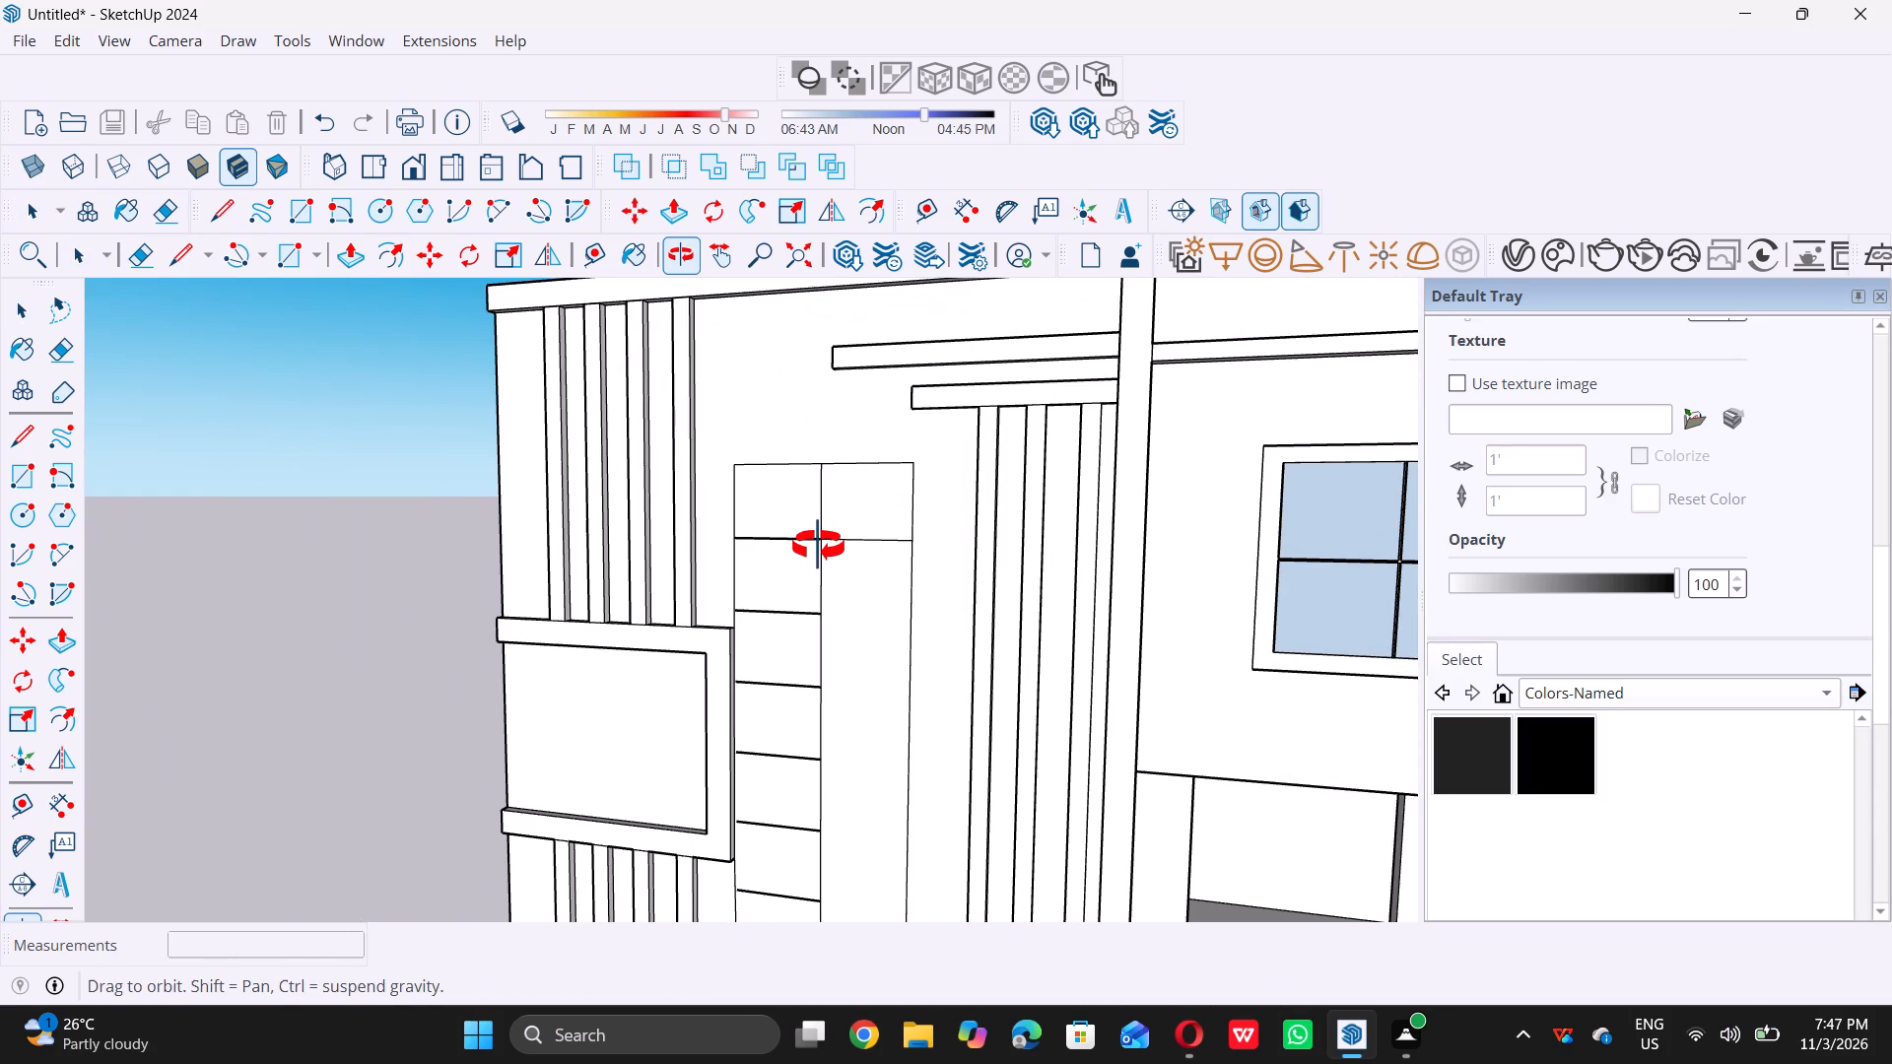
{"action": "middle_click_drag", "start_coordinate": [818, 546], "coordinate": [845, 546]}
Place a horizontal guide 0.5" below the uppermost division line of the tall rectangle.
{"action": "scroll", "coordinate": [846, 546], "scroll_direction": "up", "scroll_amount": 7}
{"action": "middle_click_drag", "start_coordinate": [704, 565], "coordinate": [742, 570]}
{"action": "scroll", "coordinate": [742, 570], "scroll_direction": "up", "scroll_amount": 7}
{"action": "key", "text": "t"}
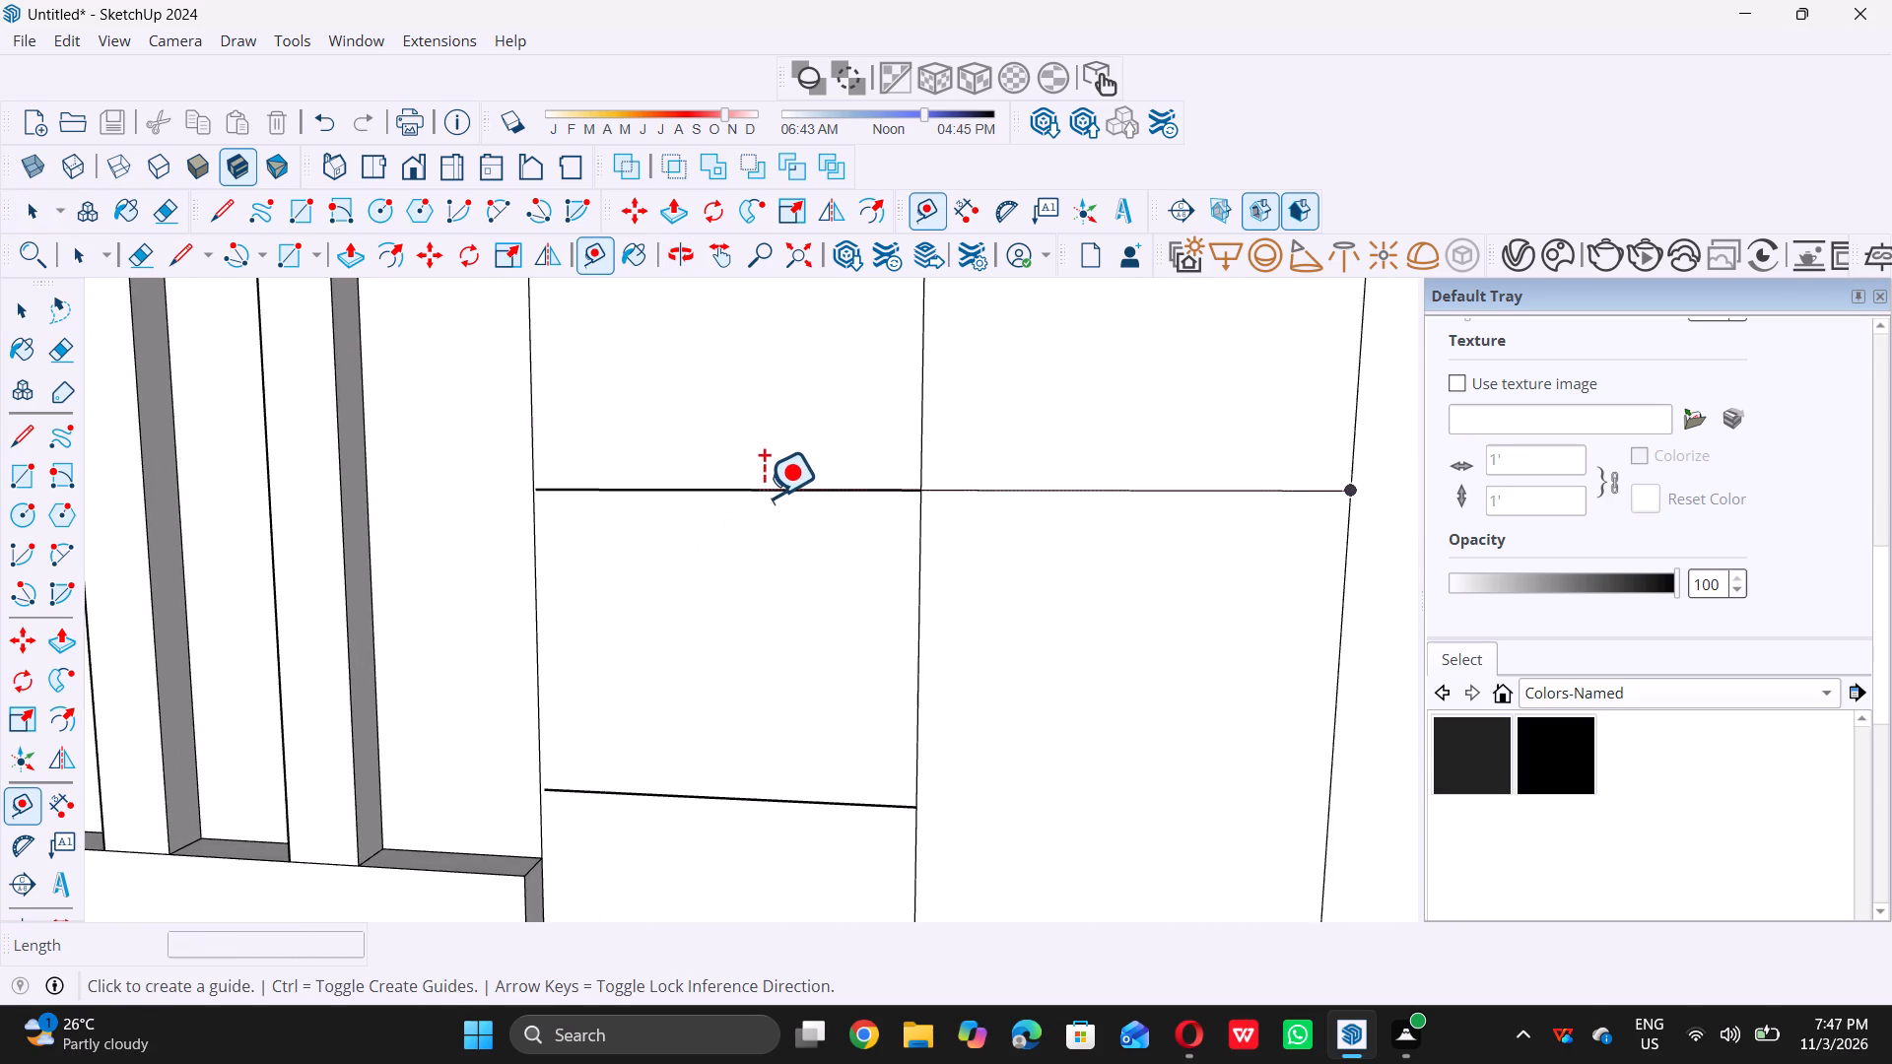
{"action": "left_click", "coordinate": [764, 496]}
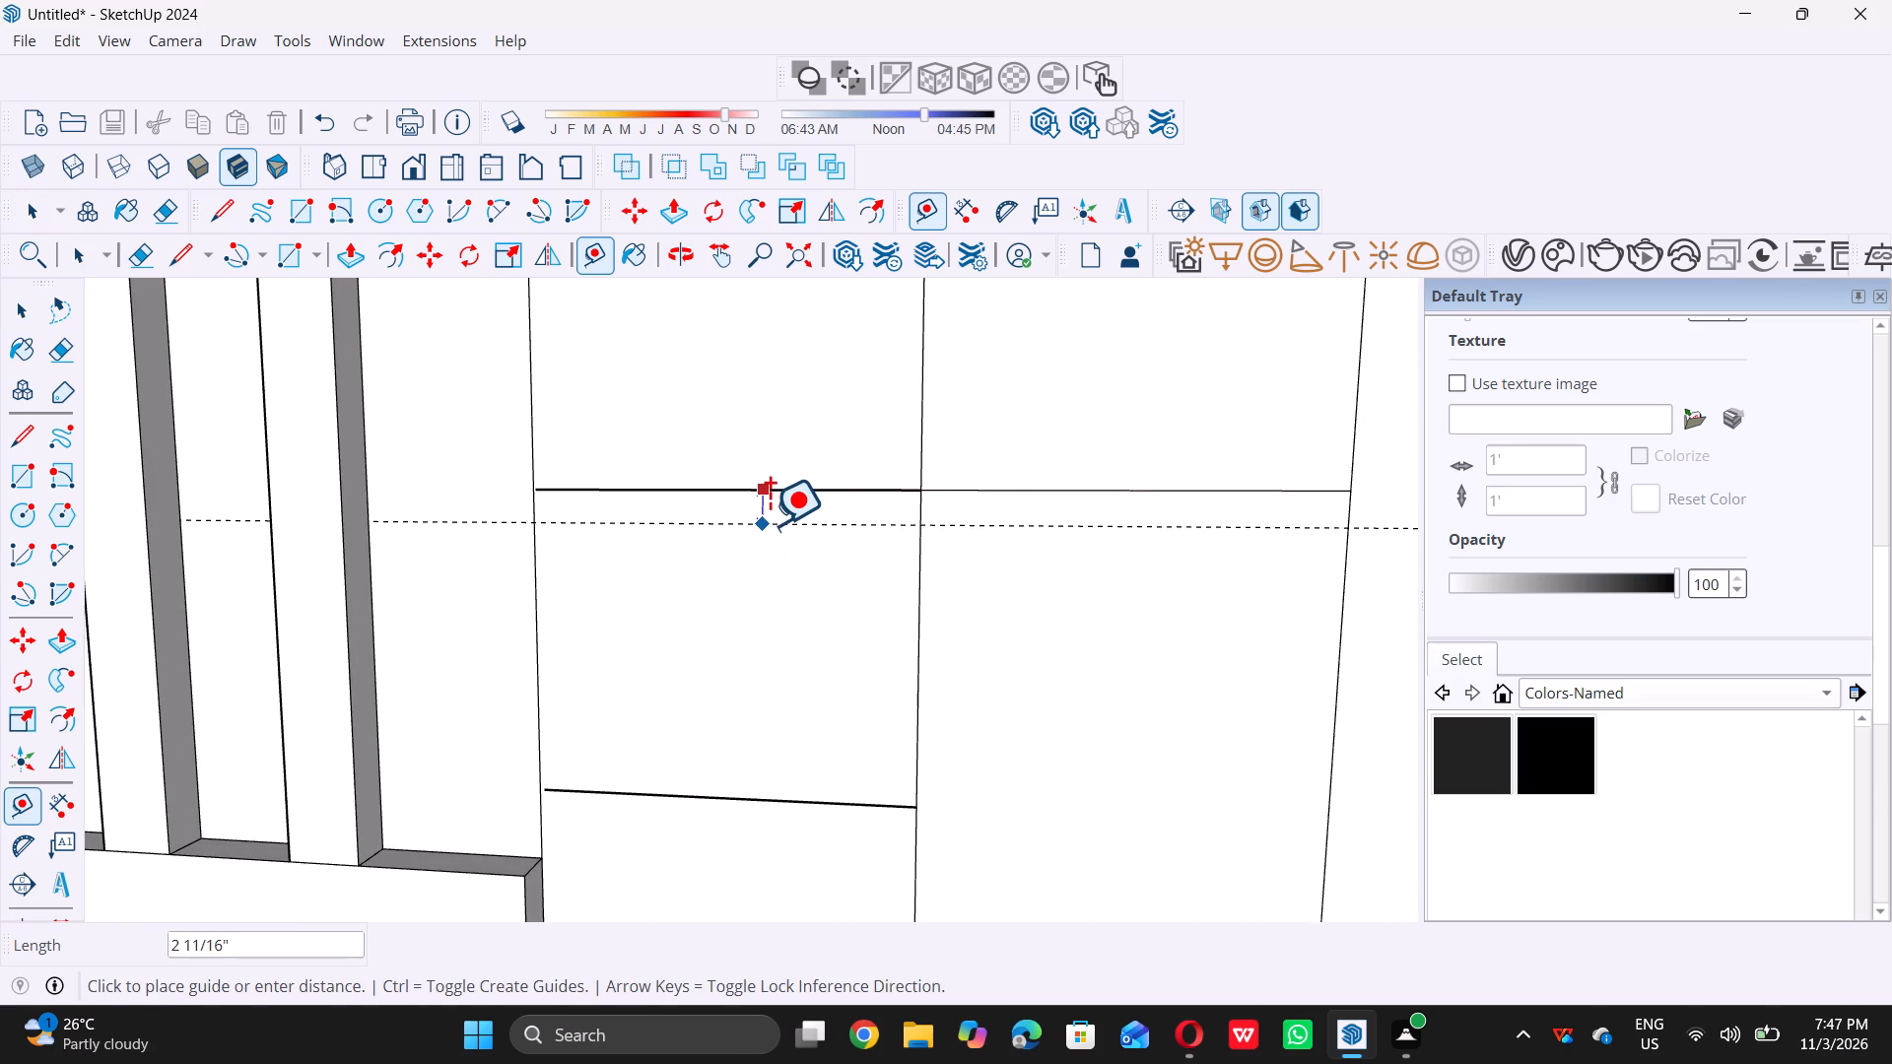
{"action": "type", "text": "0."}
{"action": "key", "text": "5"}
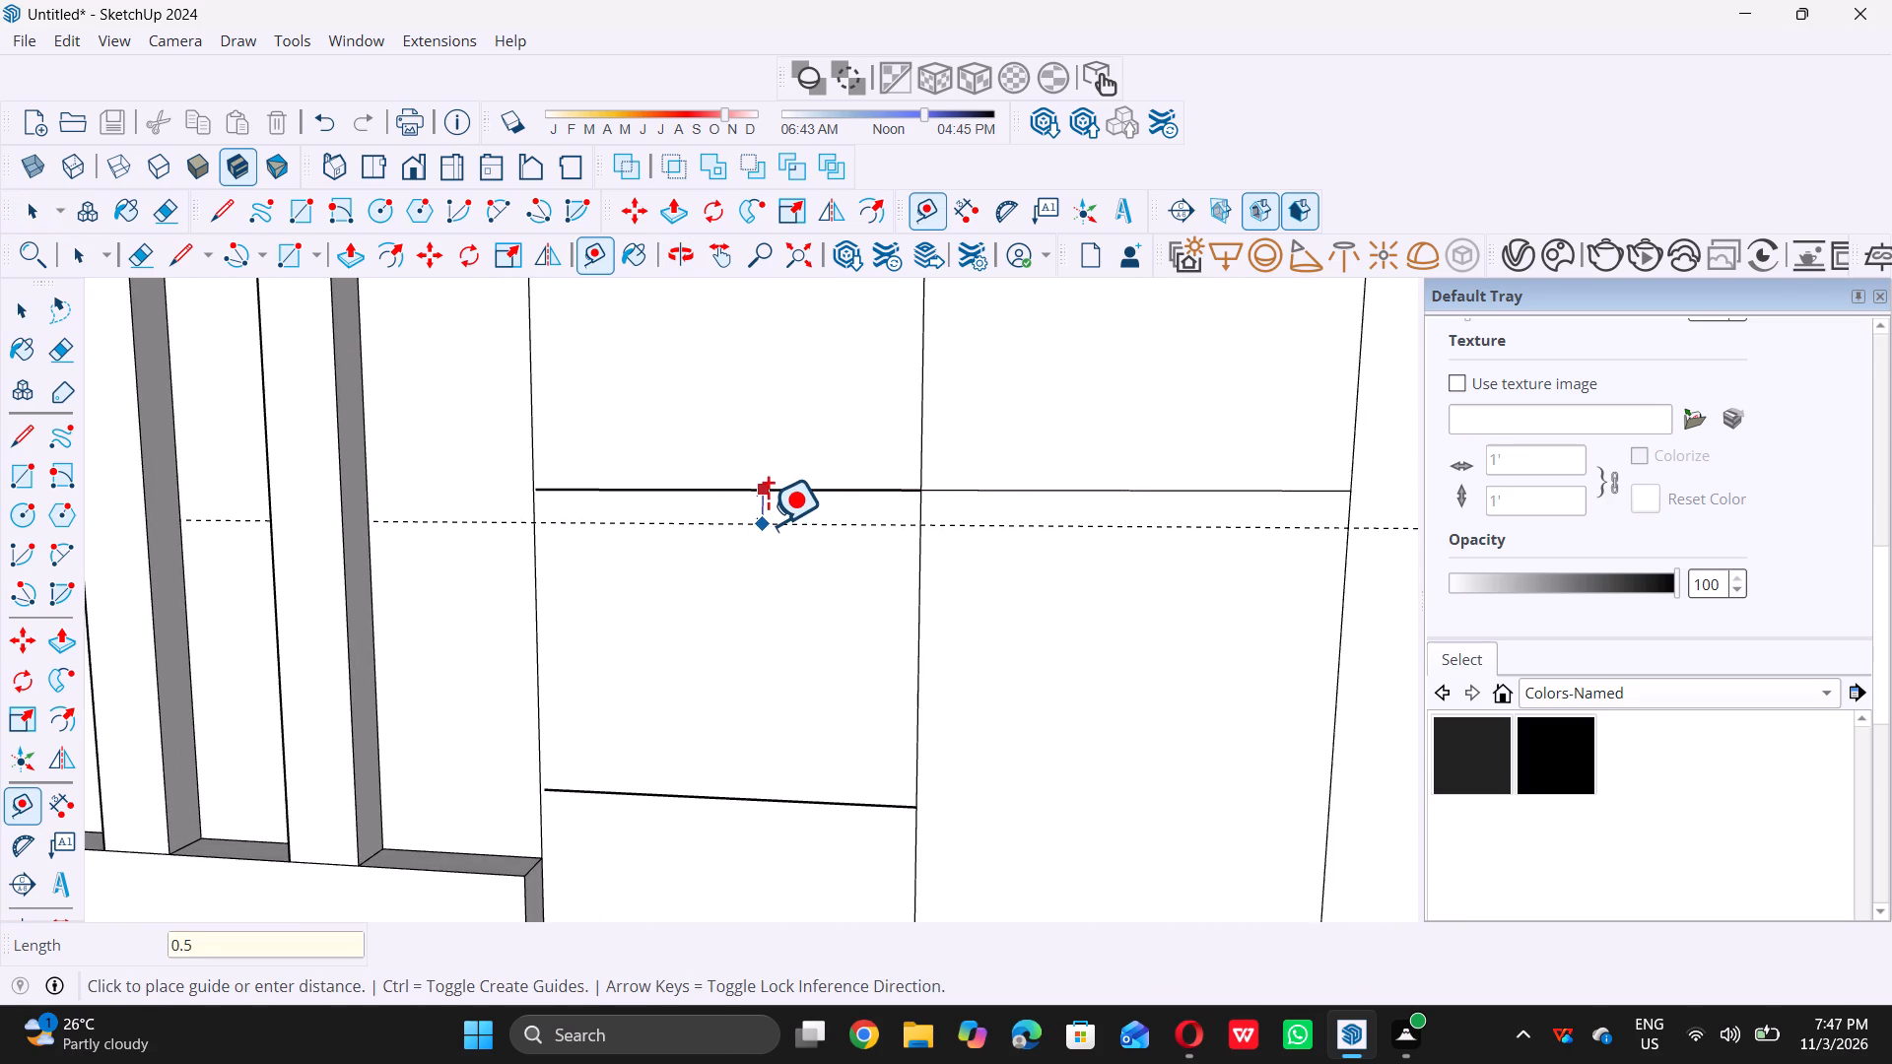
{"action": "key", "text": "shift+quotedbl"}
{"action": "key", "text": "Return"}
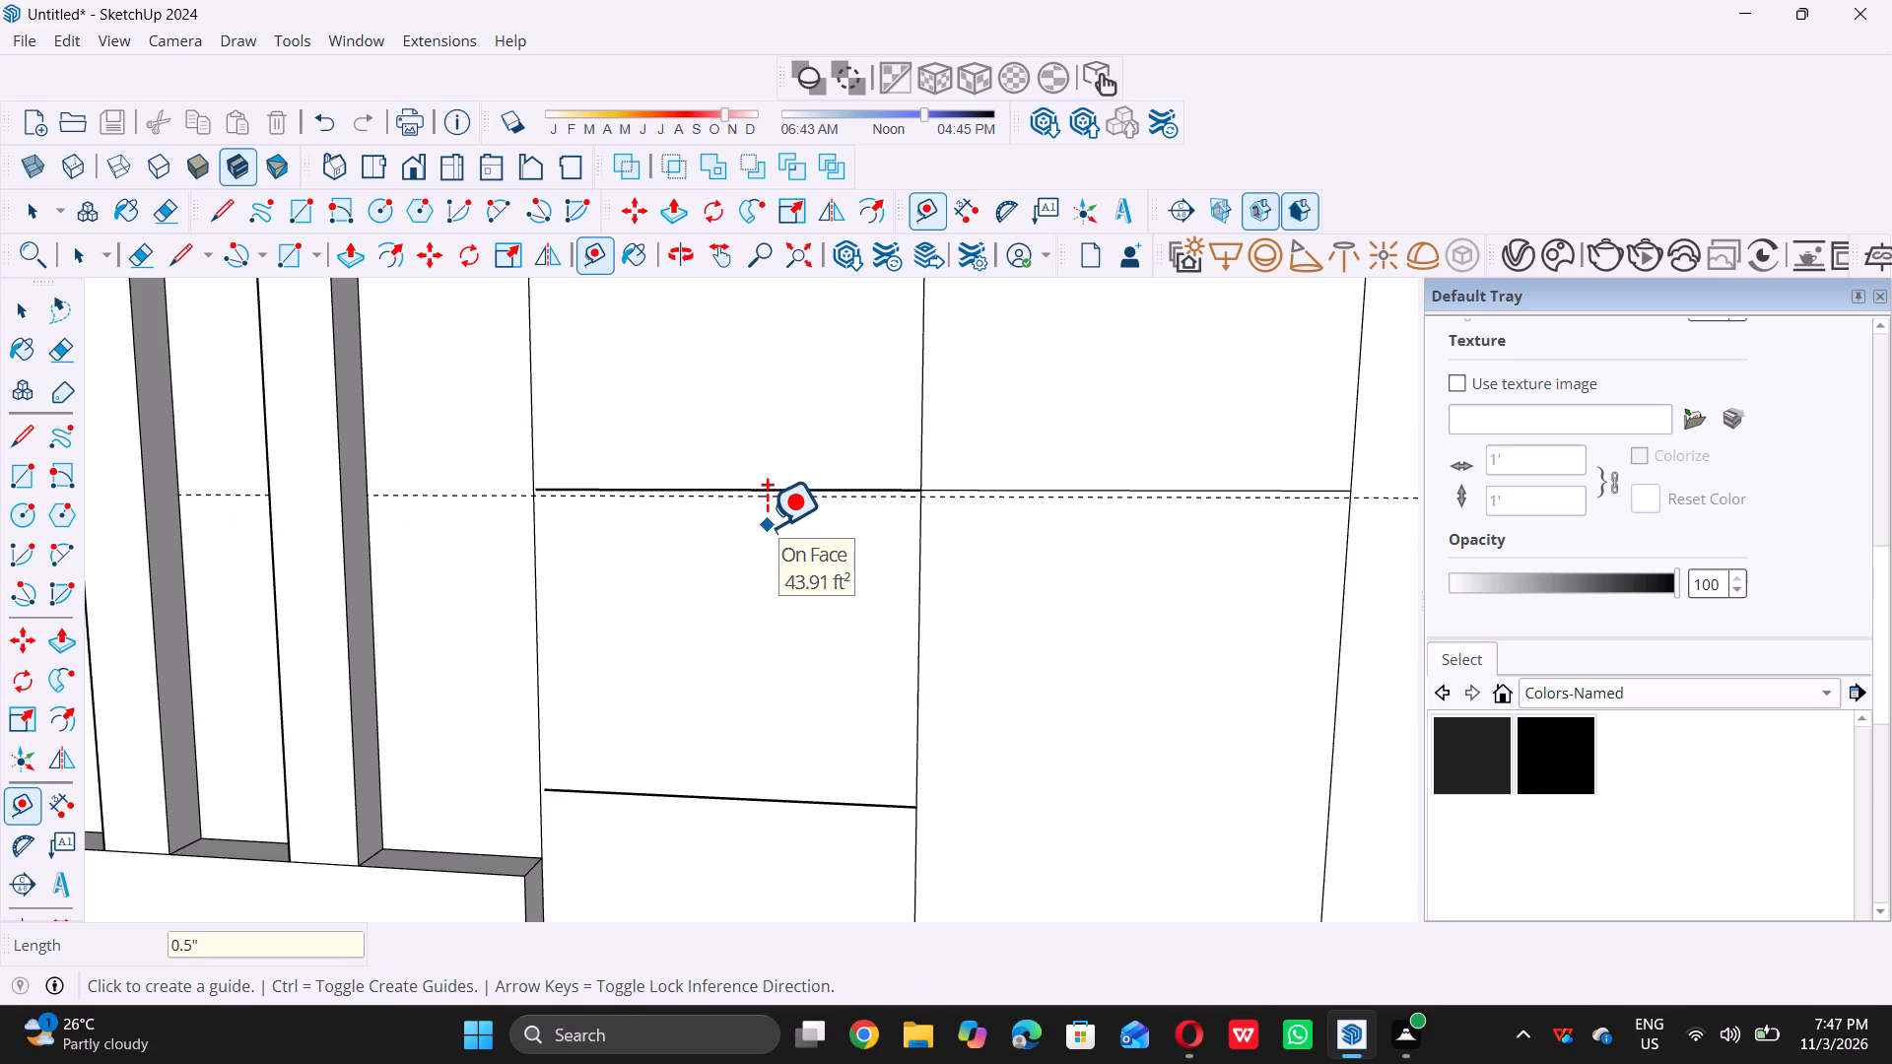
Place vertical guides 0.5" inside the tall rectangle's frame-side edge and 0.5" beyond its centre divider, toward the undivided panel.
{"action": "left_click", "coordinate": [542, 608]}
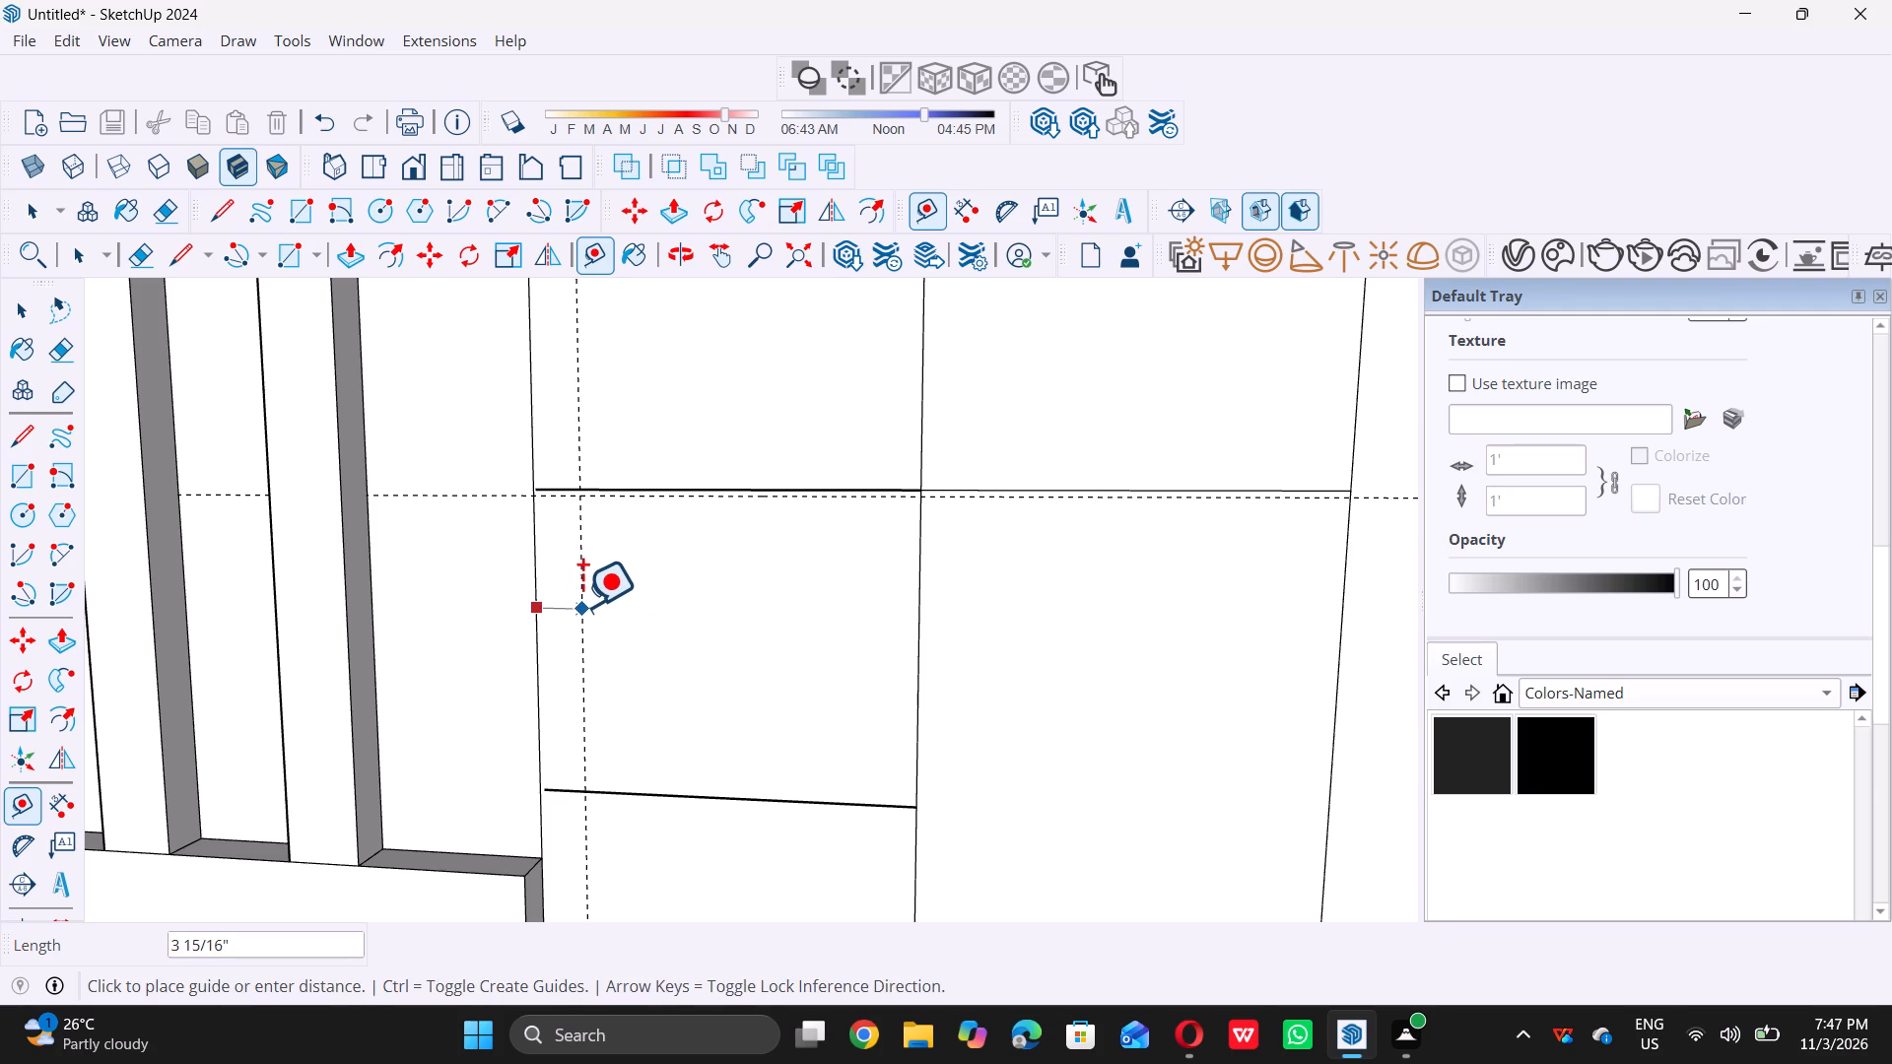
{"action": "type", "text": "0.5"}
{"action": "key", "text": "shift+quotedbl"}
{"action": "key", "text": "Return"}
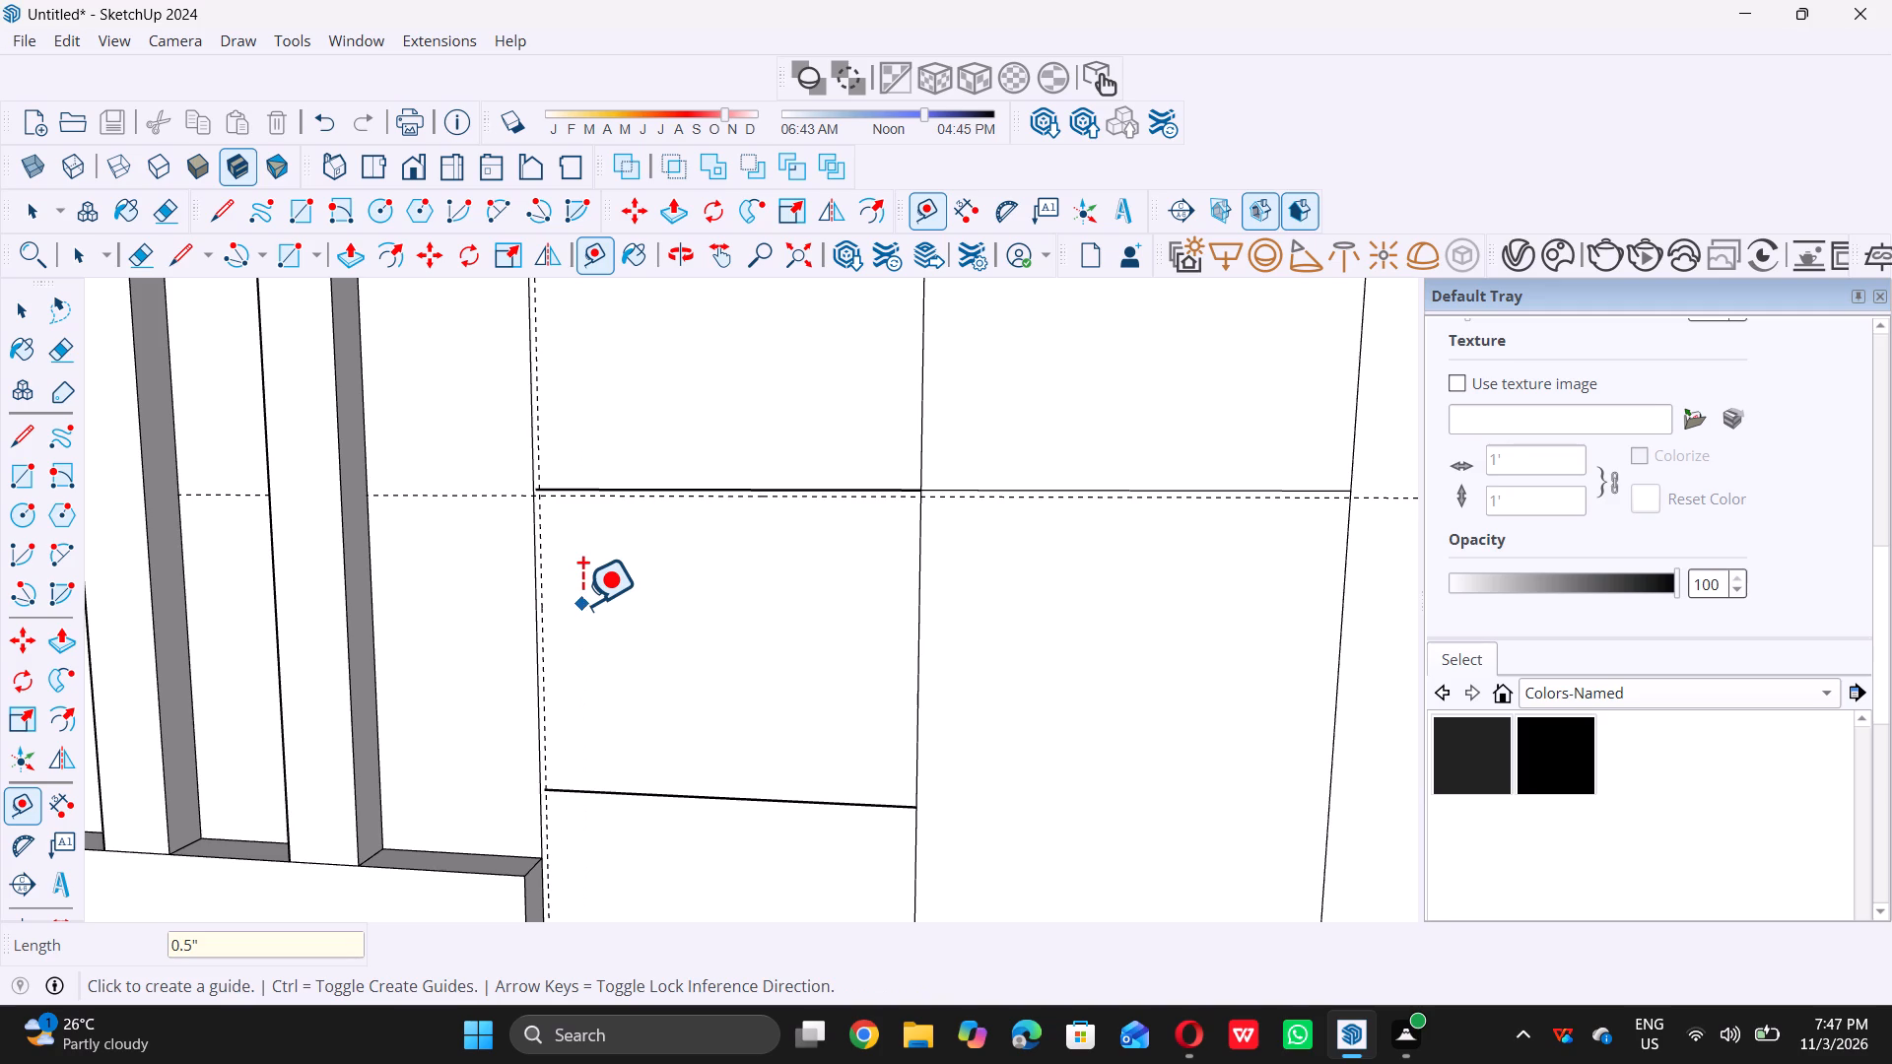
{"action": "left_click", "coordinate": [921, 616]}
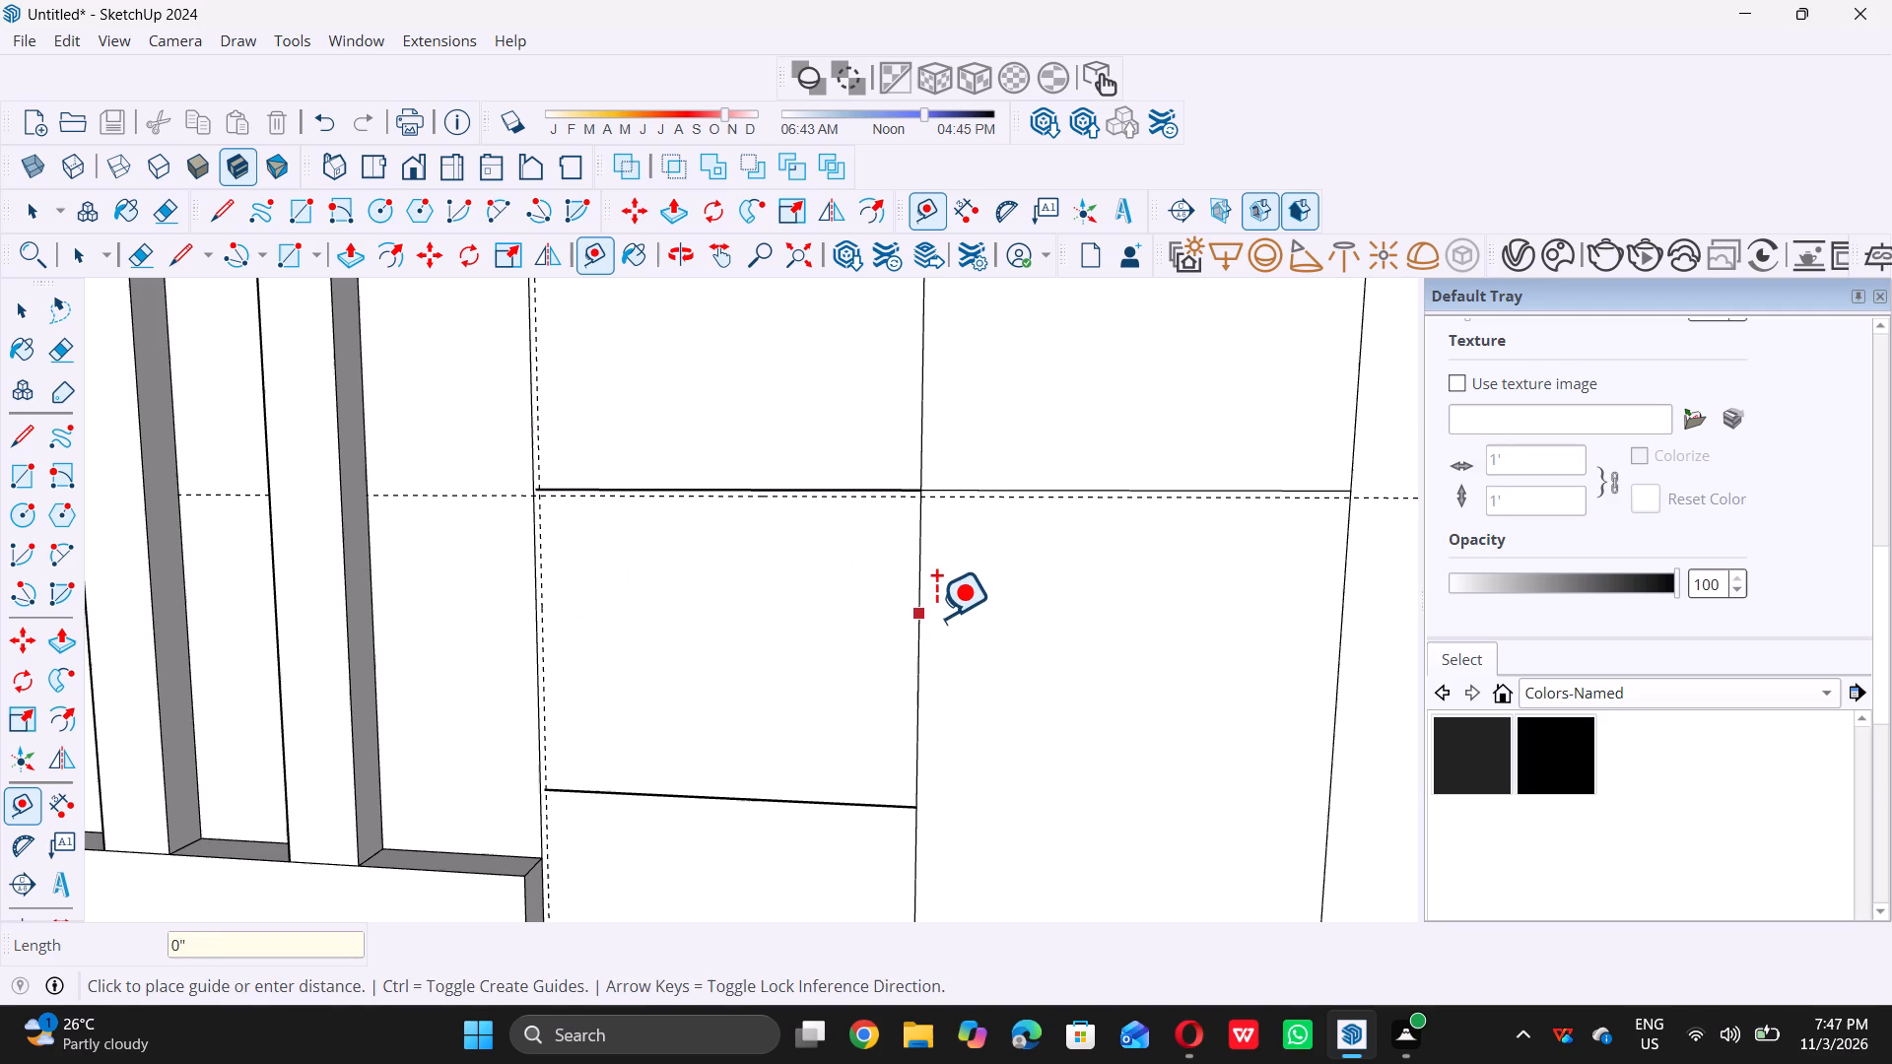
{"action": "type", "text": "0.5"}
{"action": "key", "text": "shift+quotedbl"}
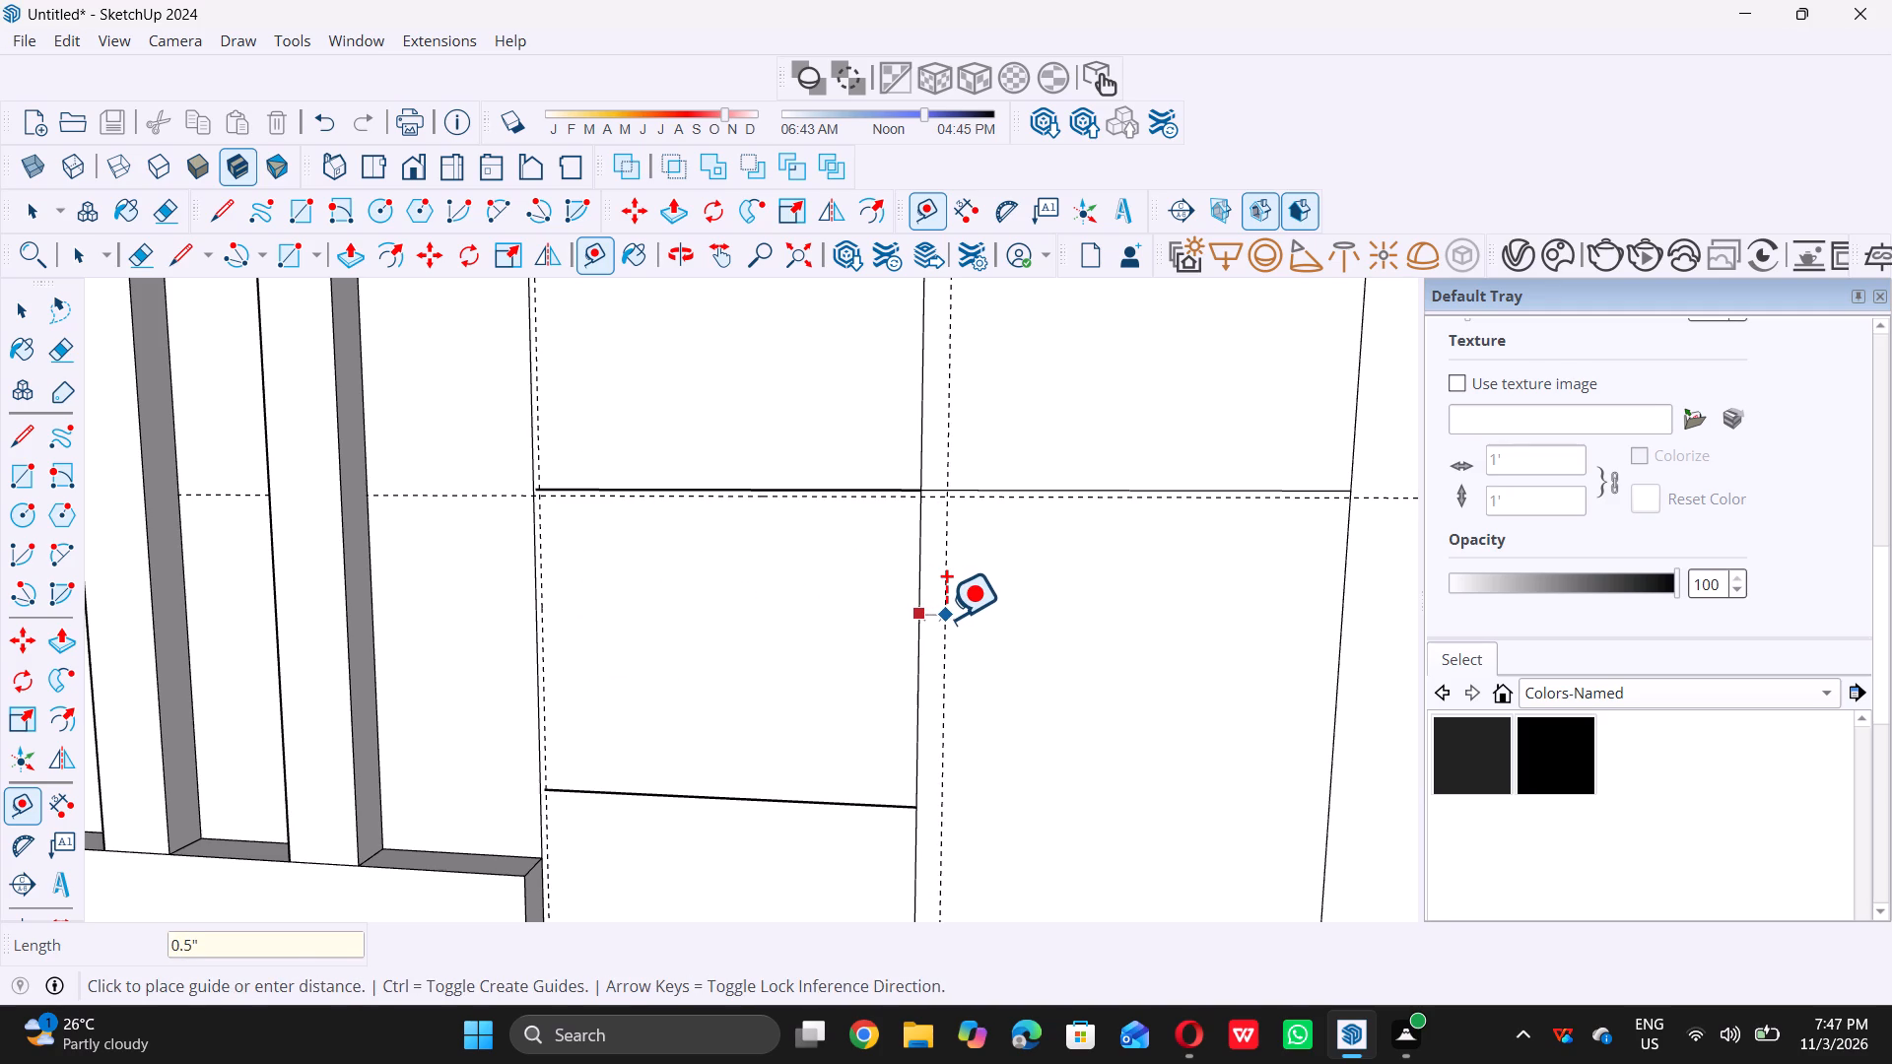
{"action": "key", "text": "Return"}
Place a vertical guide 0.5" inside the tall rectangle's outer edge, farthest from the frame.
{"action": "scroll", "coordinate": [949, 618], "scroll_direction": "down", "scroll_amount": 5}
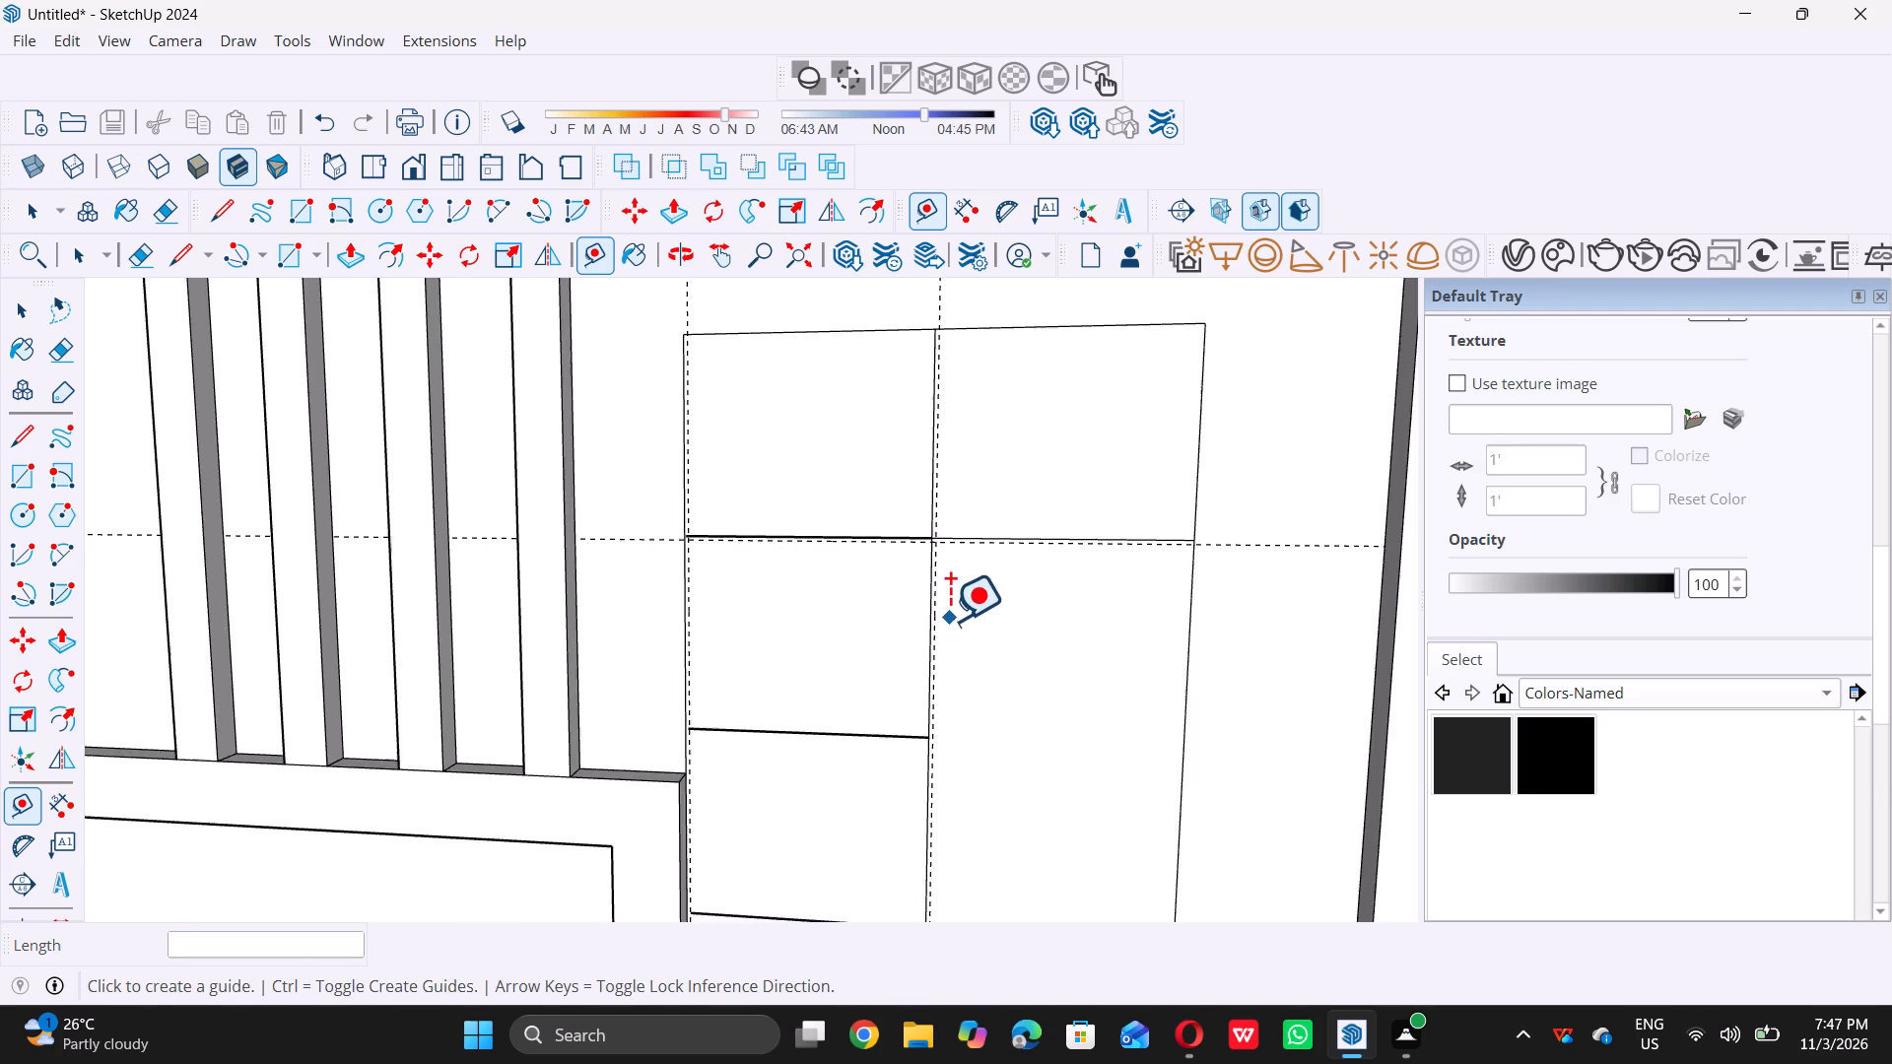
{"action": "scroll", "coordinate": [950, 620], "scroll_direction": "down", "scroll_amount": 2}
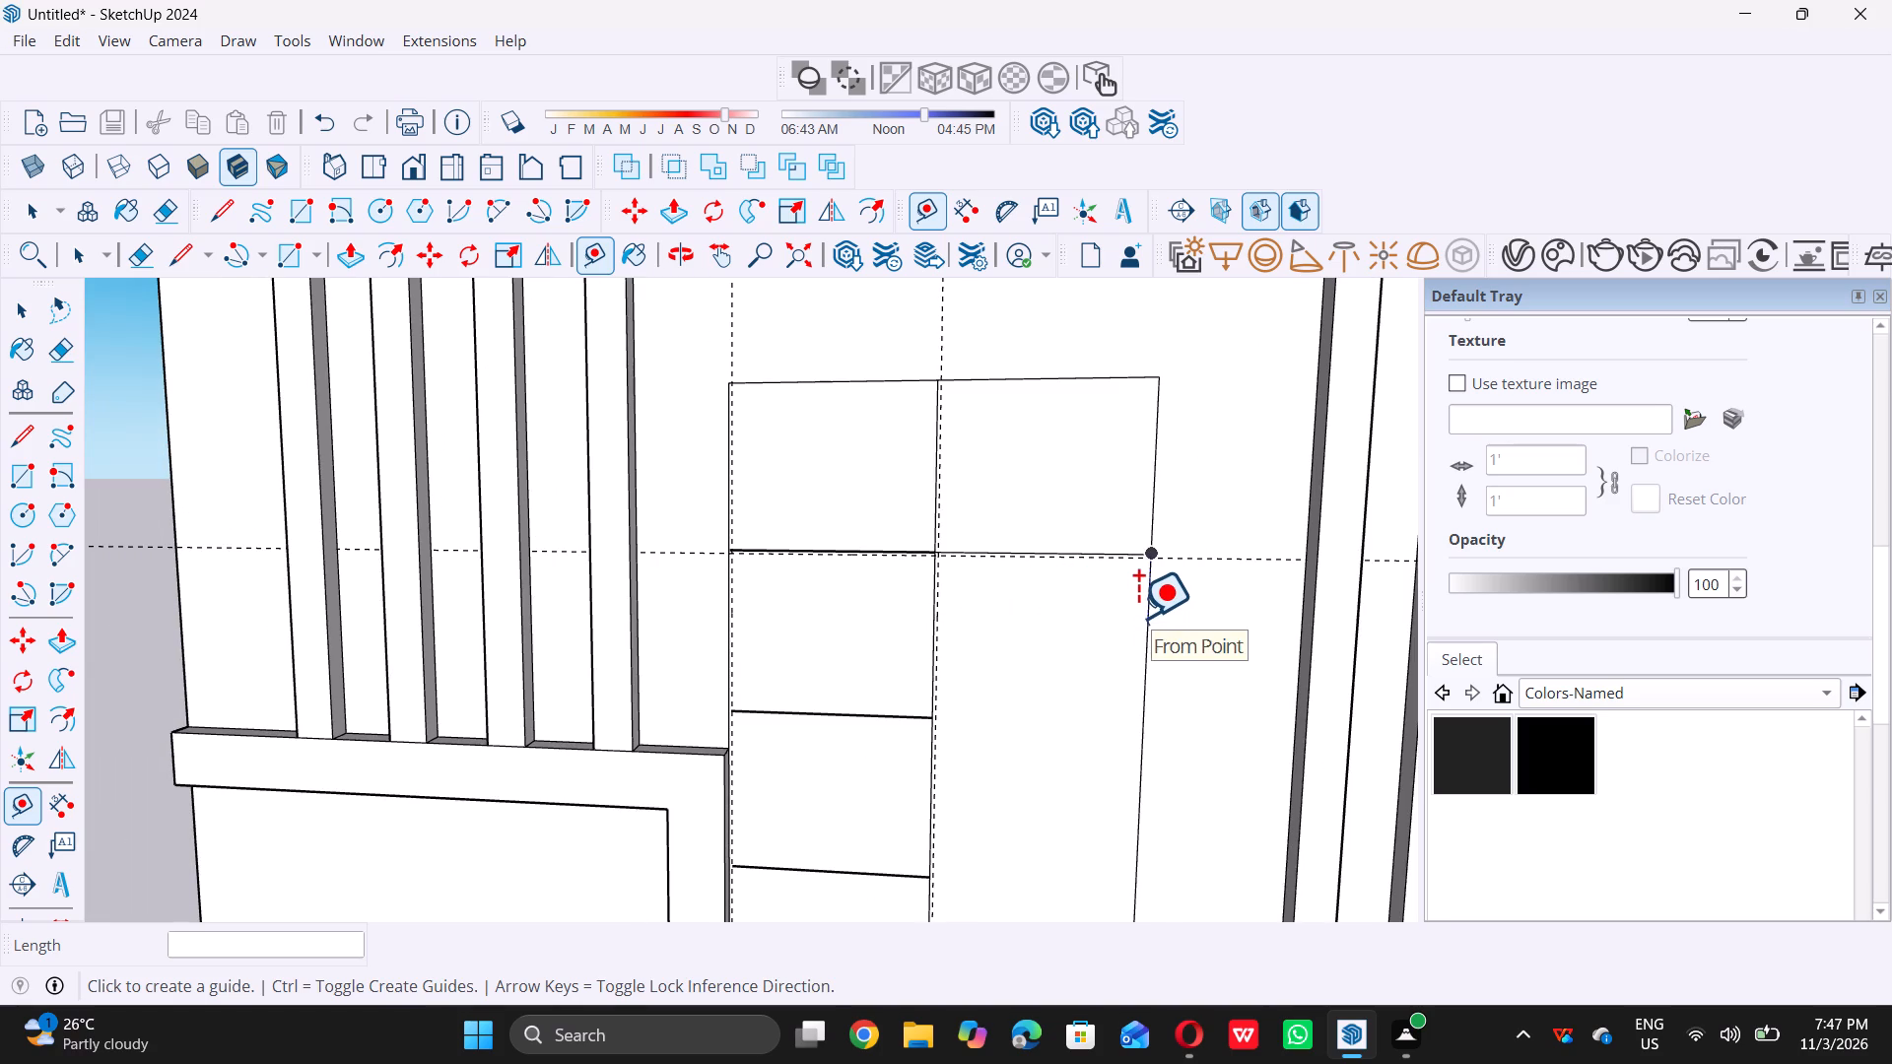
{"action": "scroll", "coordinate": [1136, 616], "scroll_direction": "up", "scroll_amount": 4}
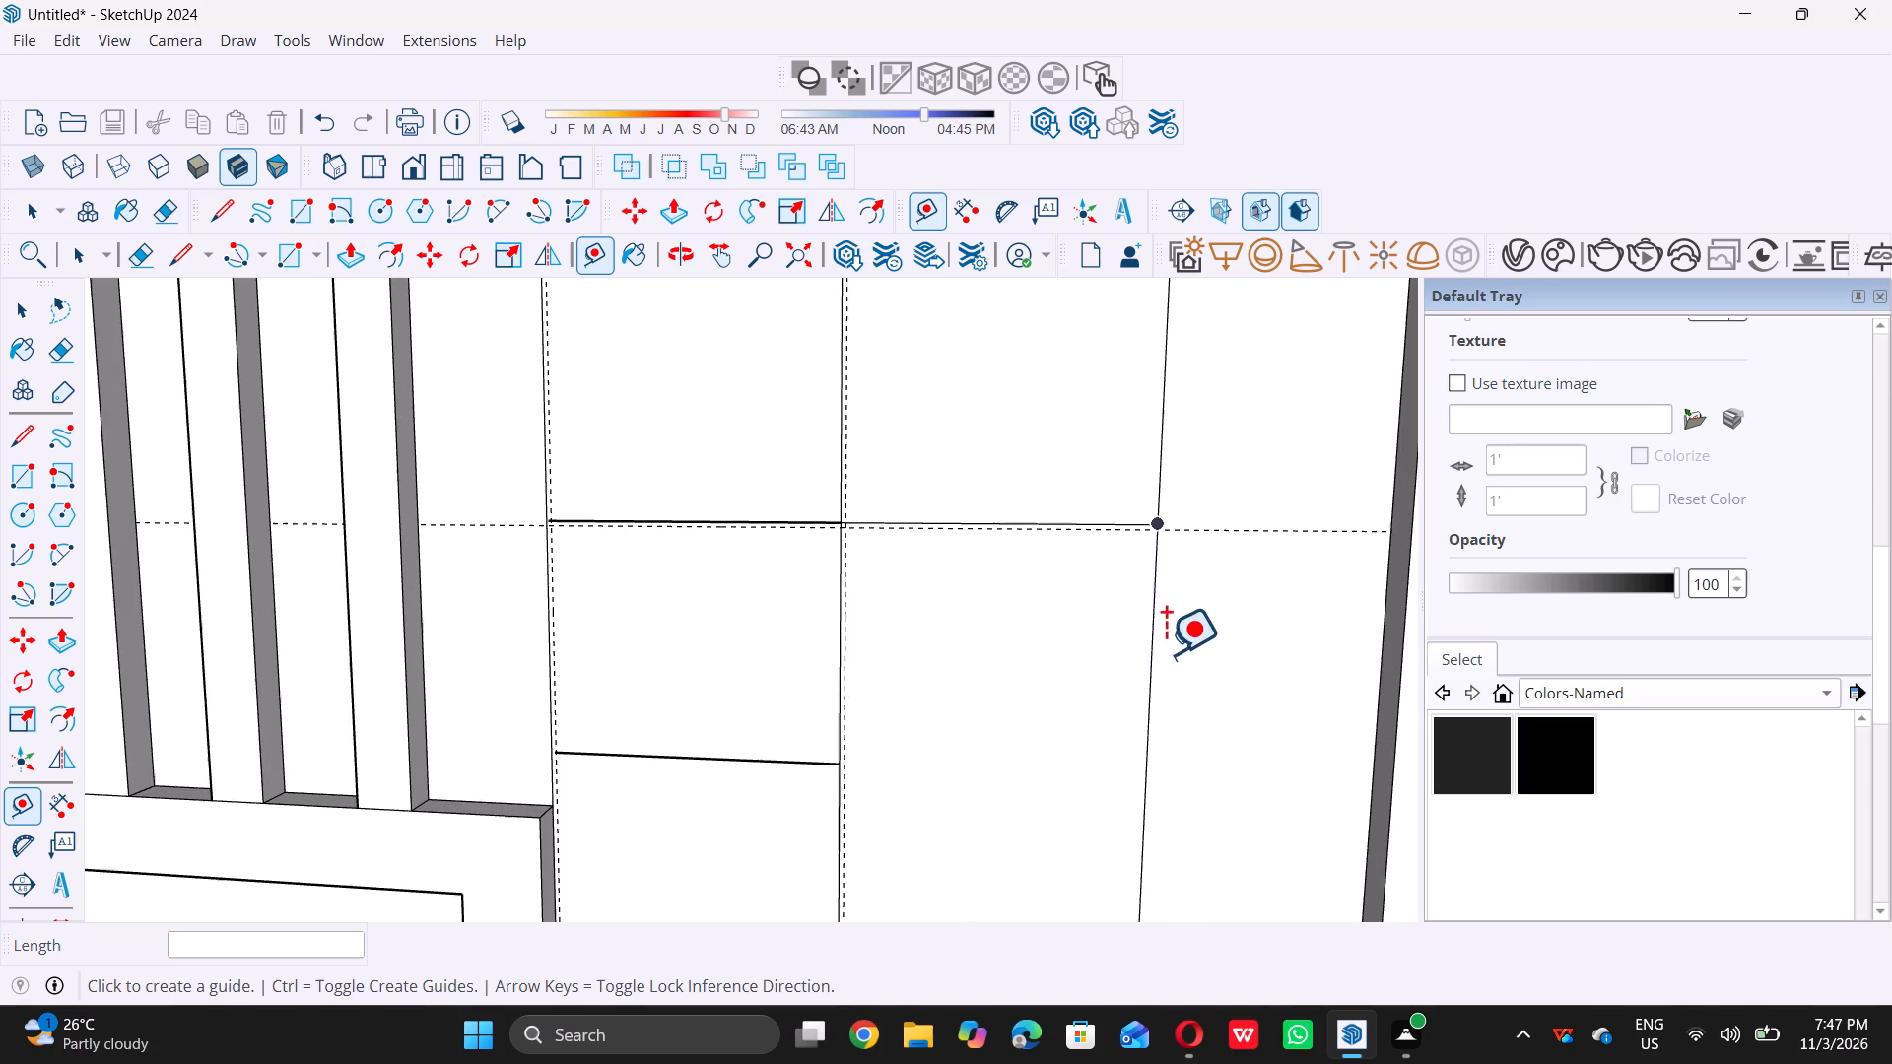
{"action": "left_click", "coordinate": [1152, 591]}
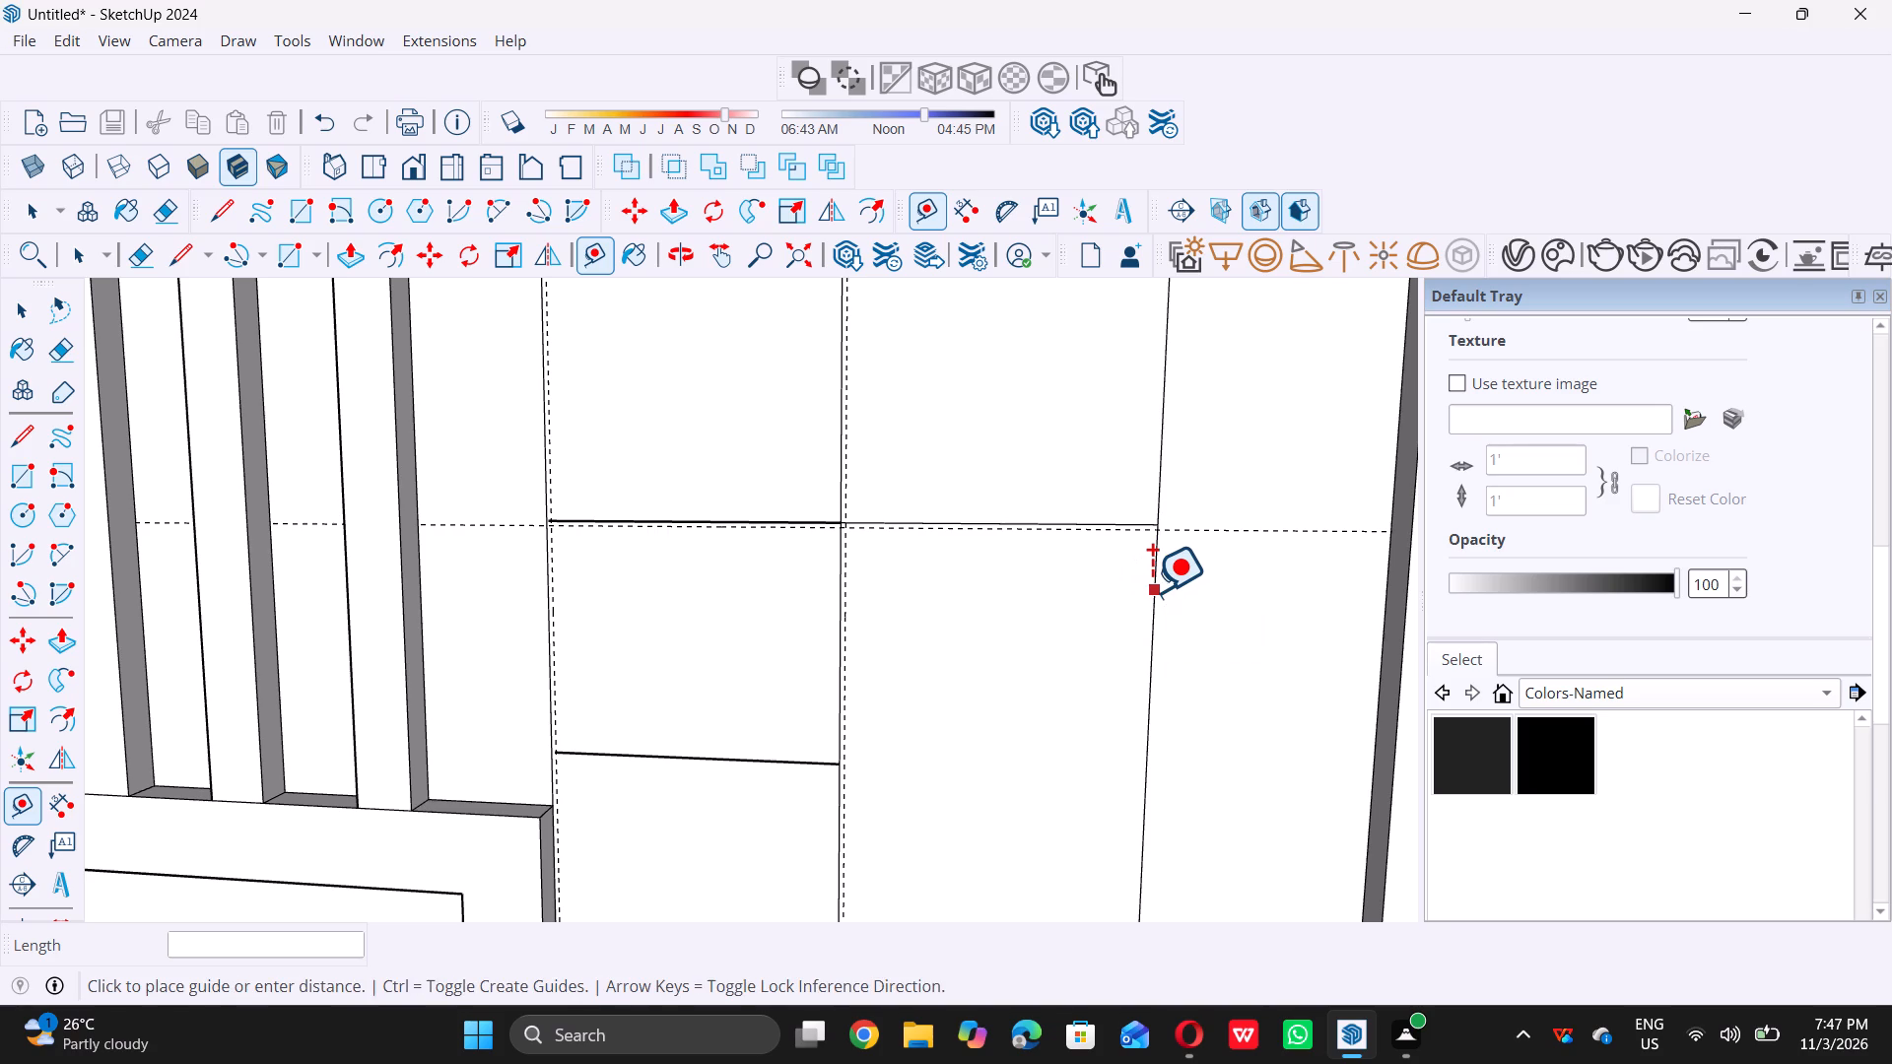
{"action": "type", "text": "0.5"}
{"action": "key", "text": "shift+quotedbl"}
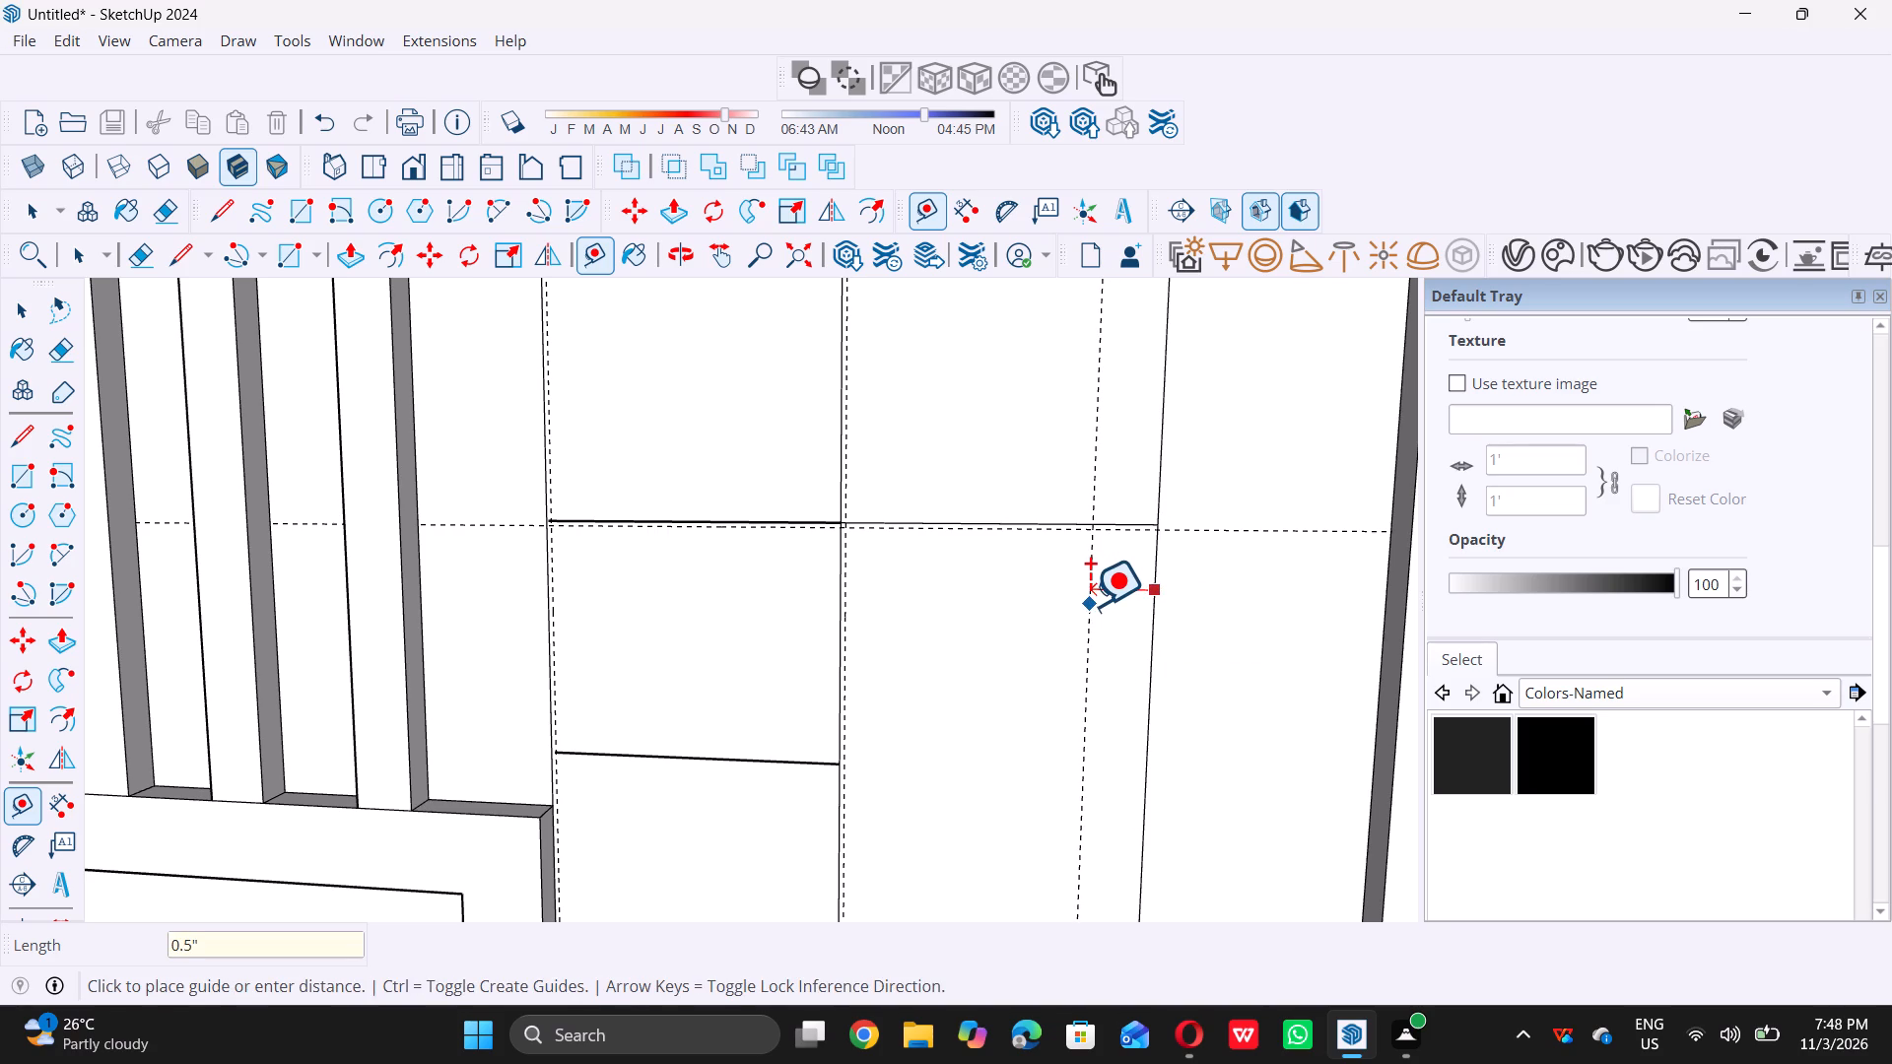
{"action": "key", "text": "Return"}
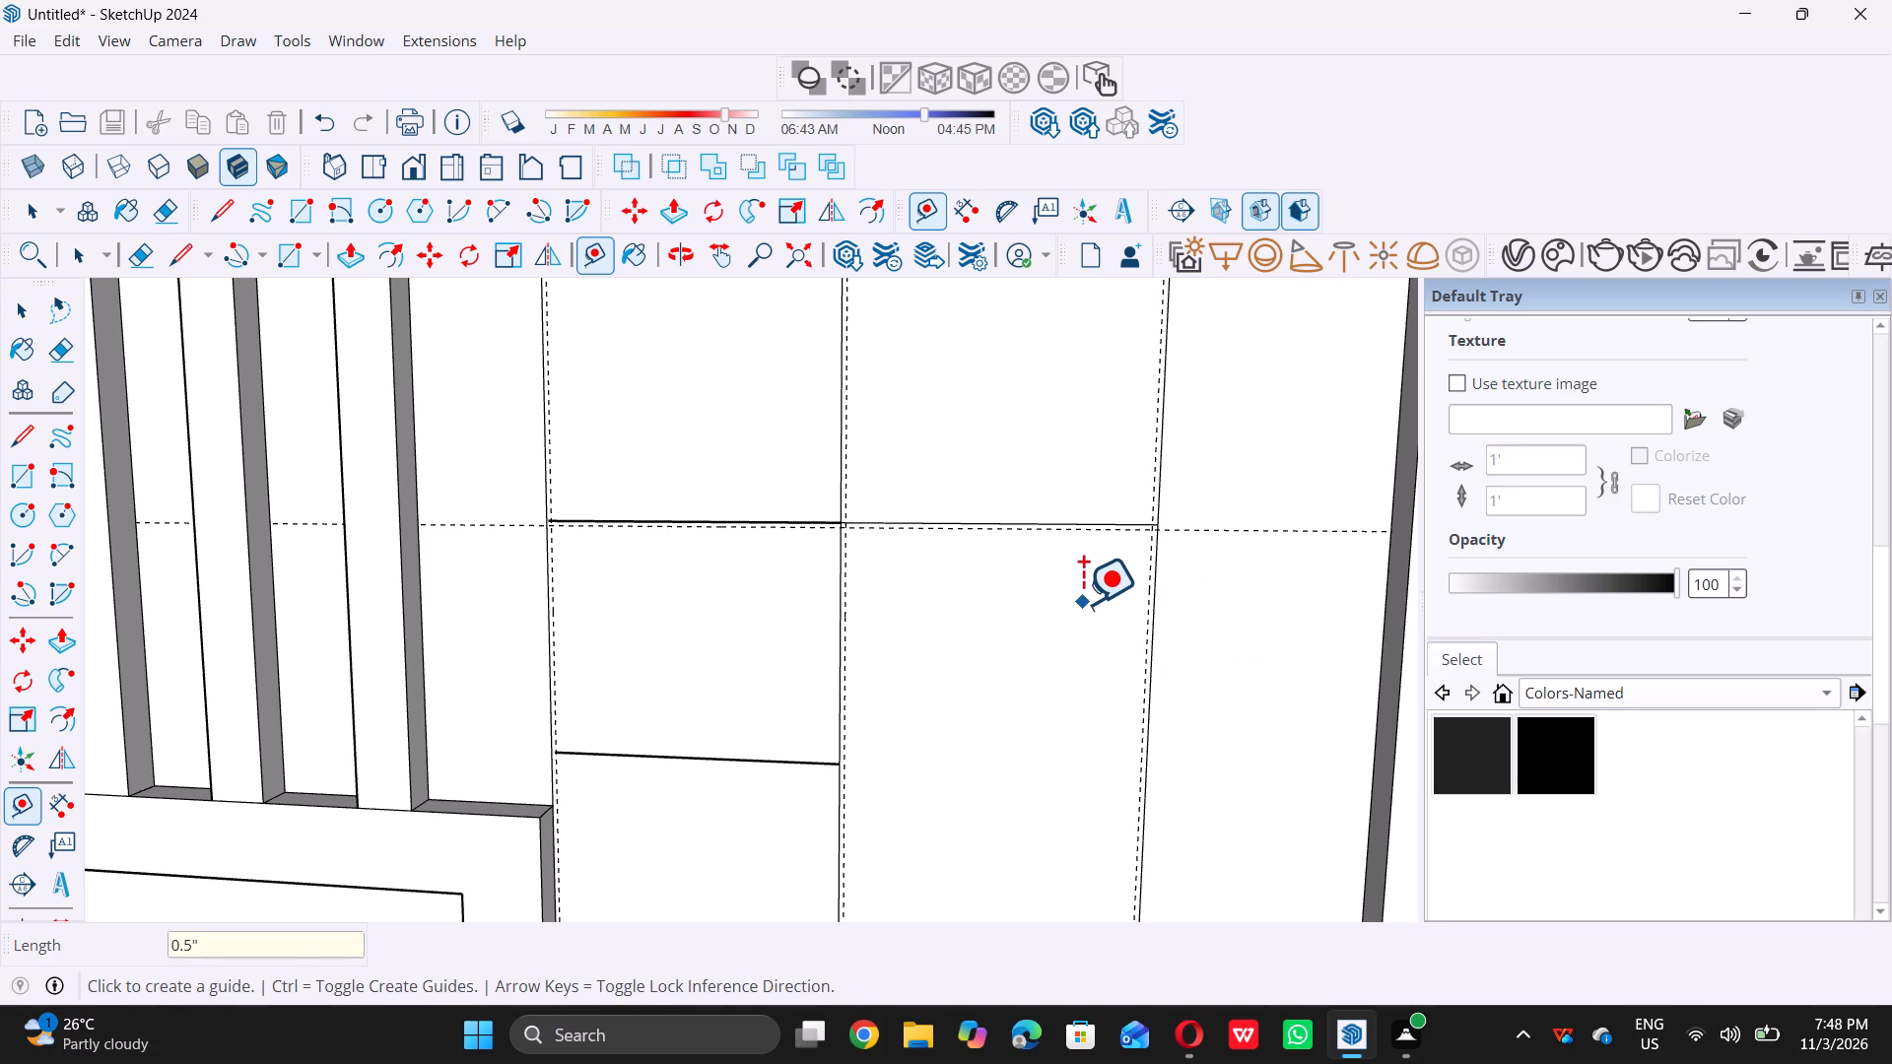
Place a horizontal guide 0.5" below the tall rectangle's top edge.
{"action": "scroll", "coordinate": [1083, 603], "scroll_direction": "down", "scroll_amount": 7}
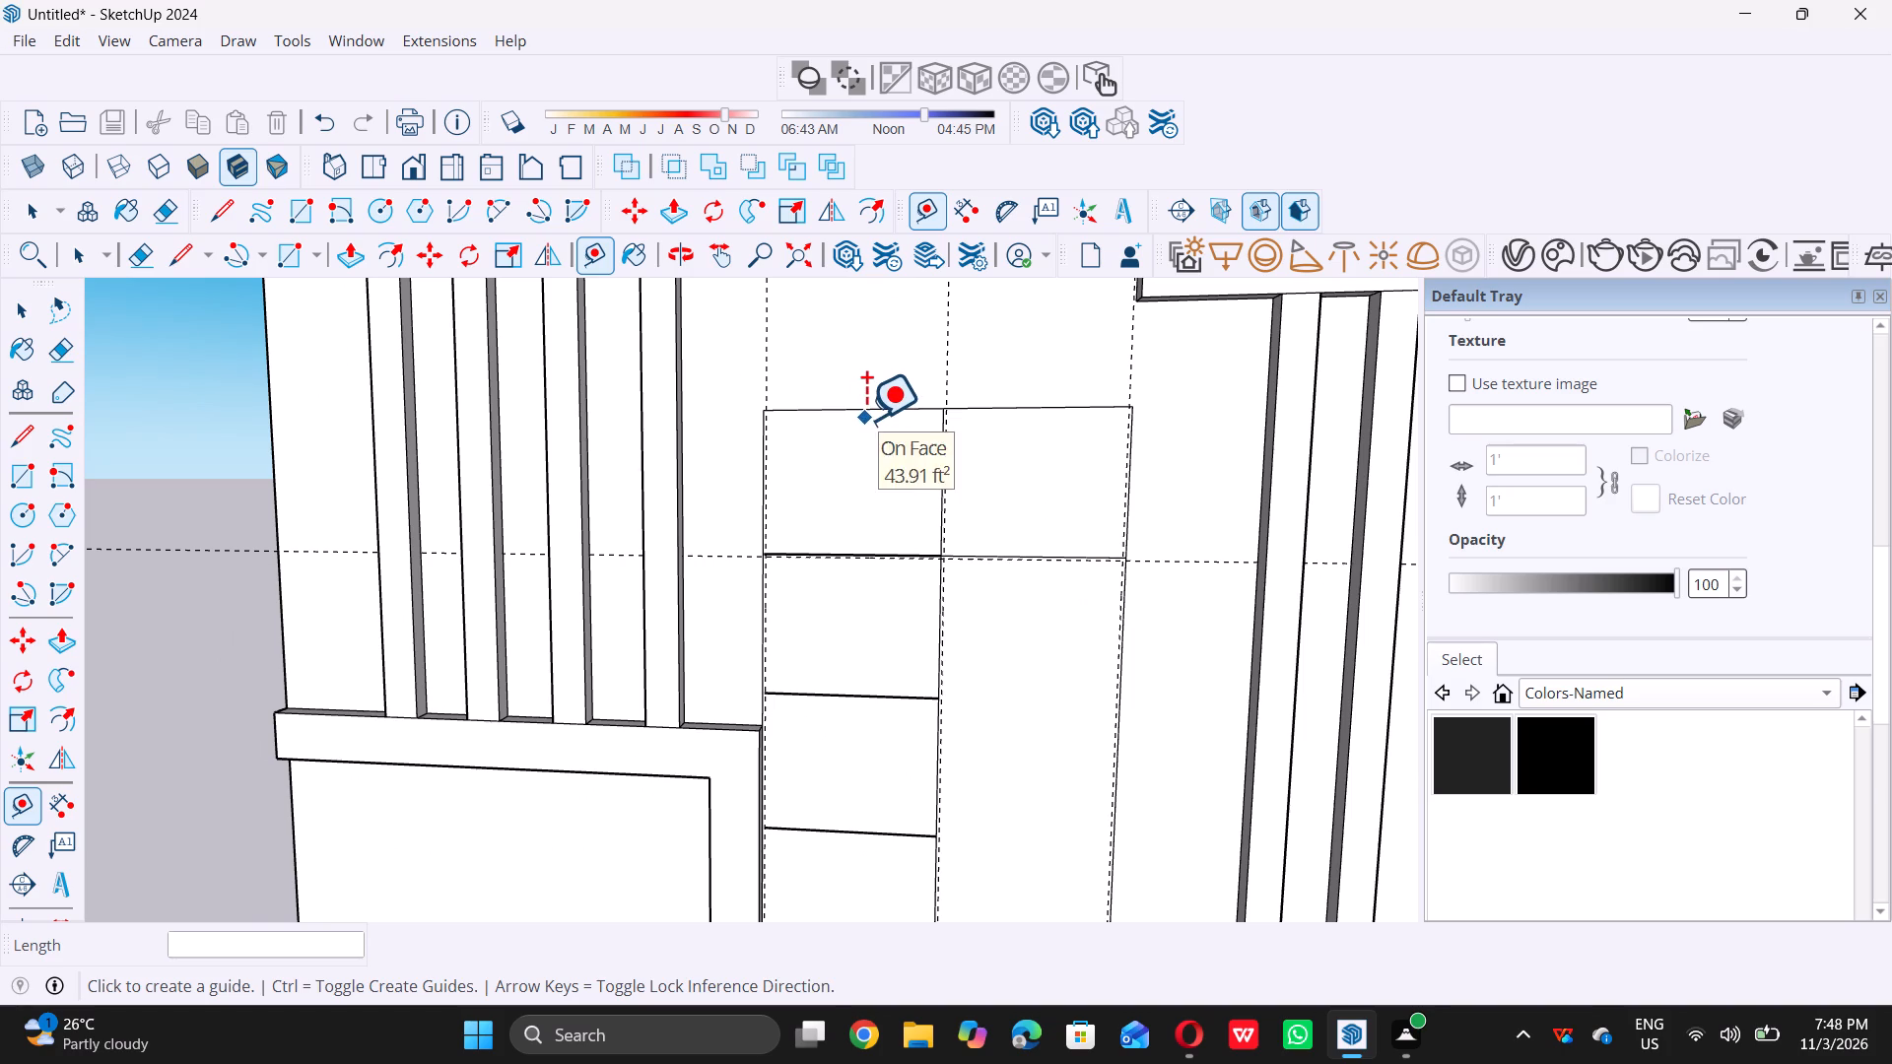
{"action": "left_click", "coordinate": [868, 414]}
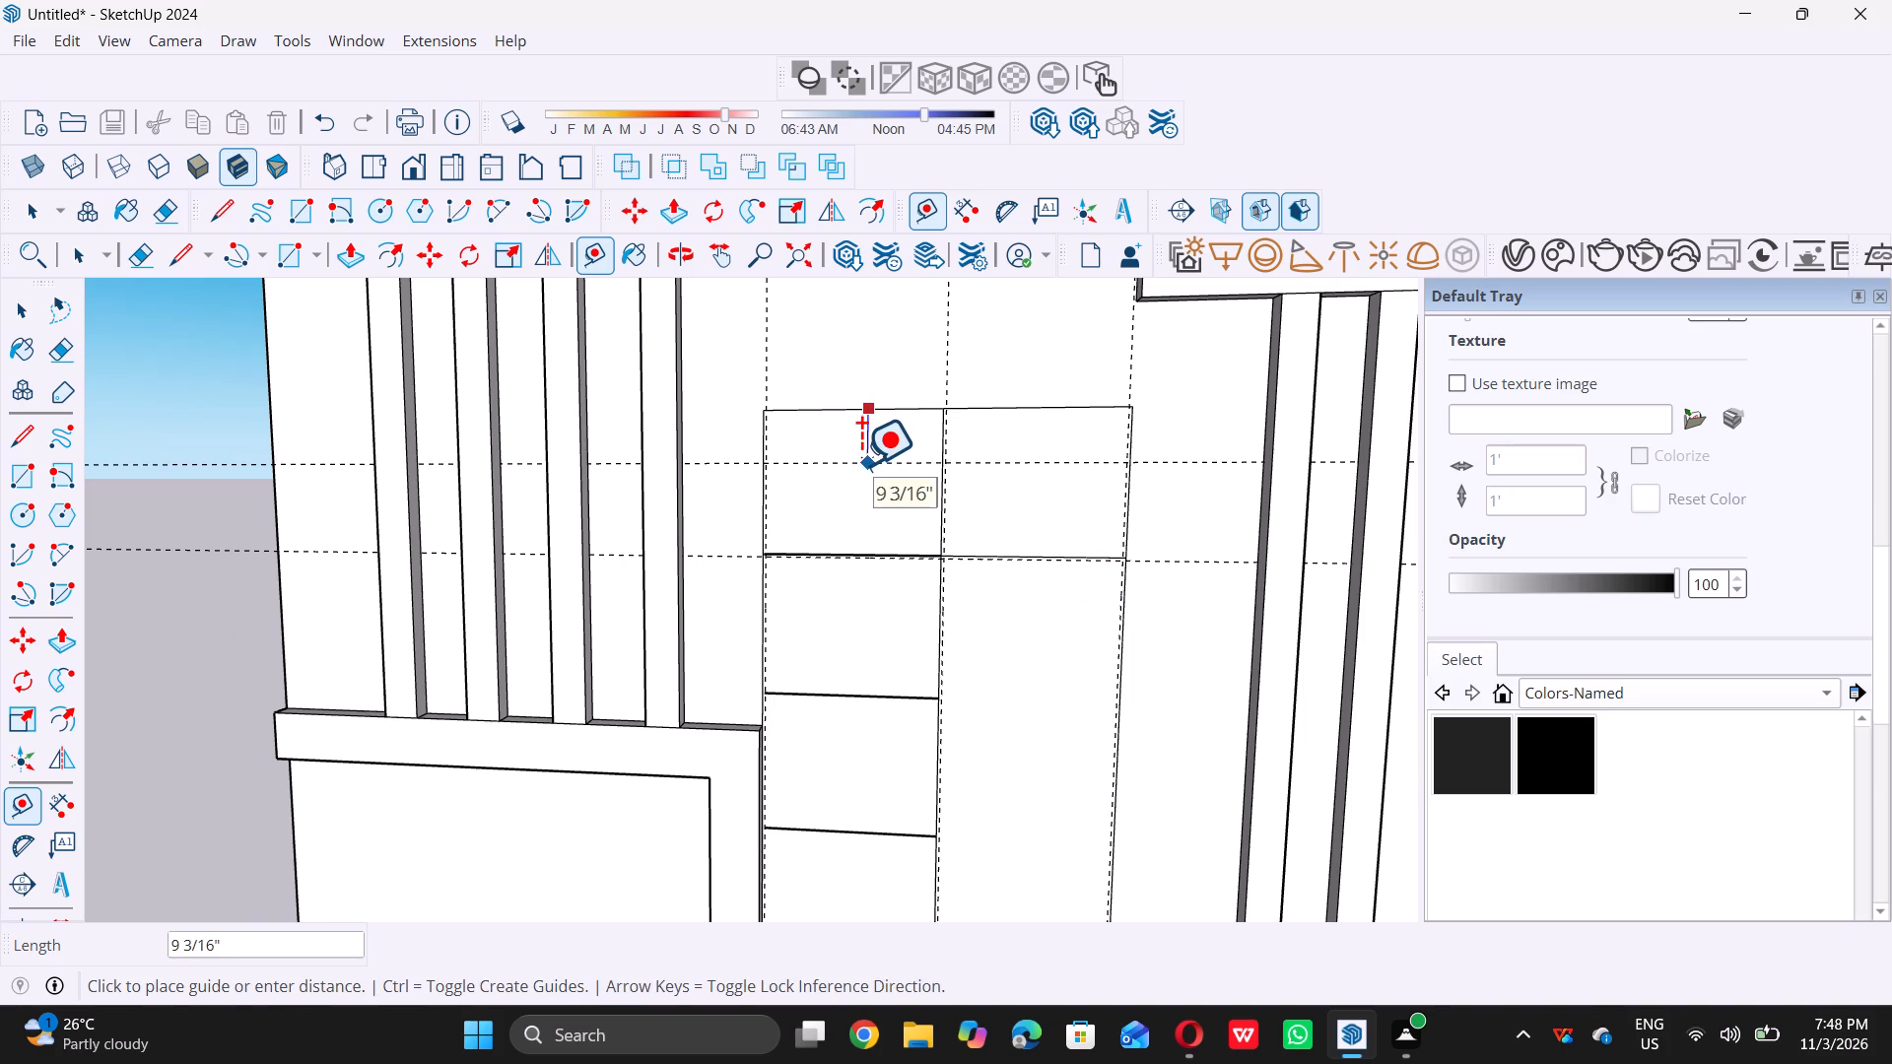
{"action": "type", "text": "0.5"}
{"action": "key", "text": "shift+quotedbl"}
{"action": "key", "text": "Return"}
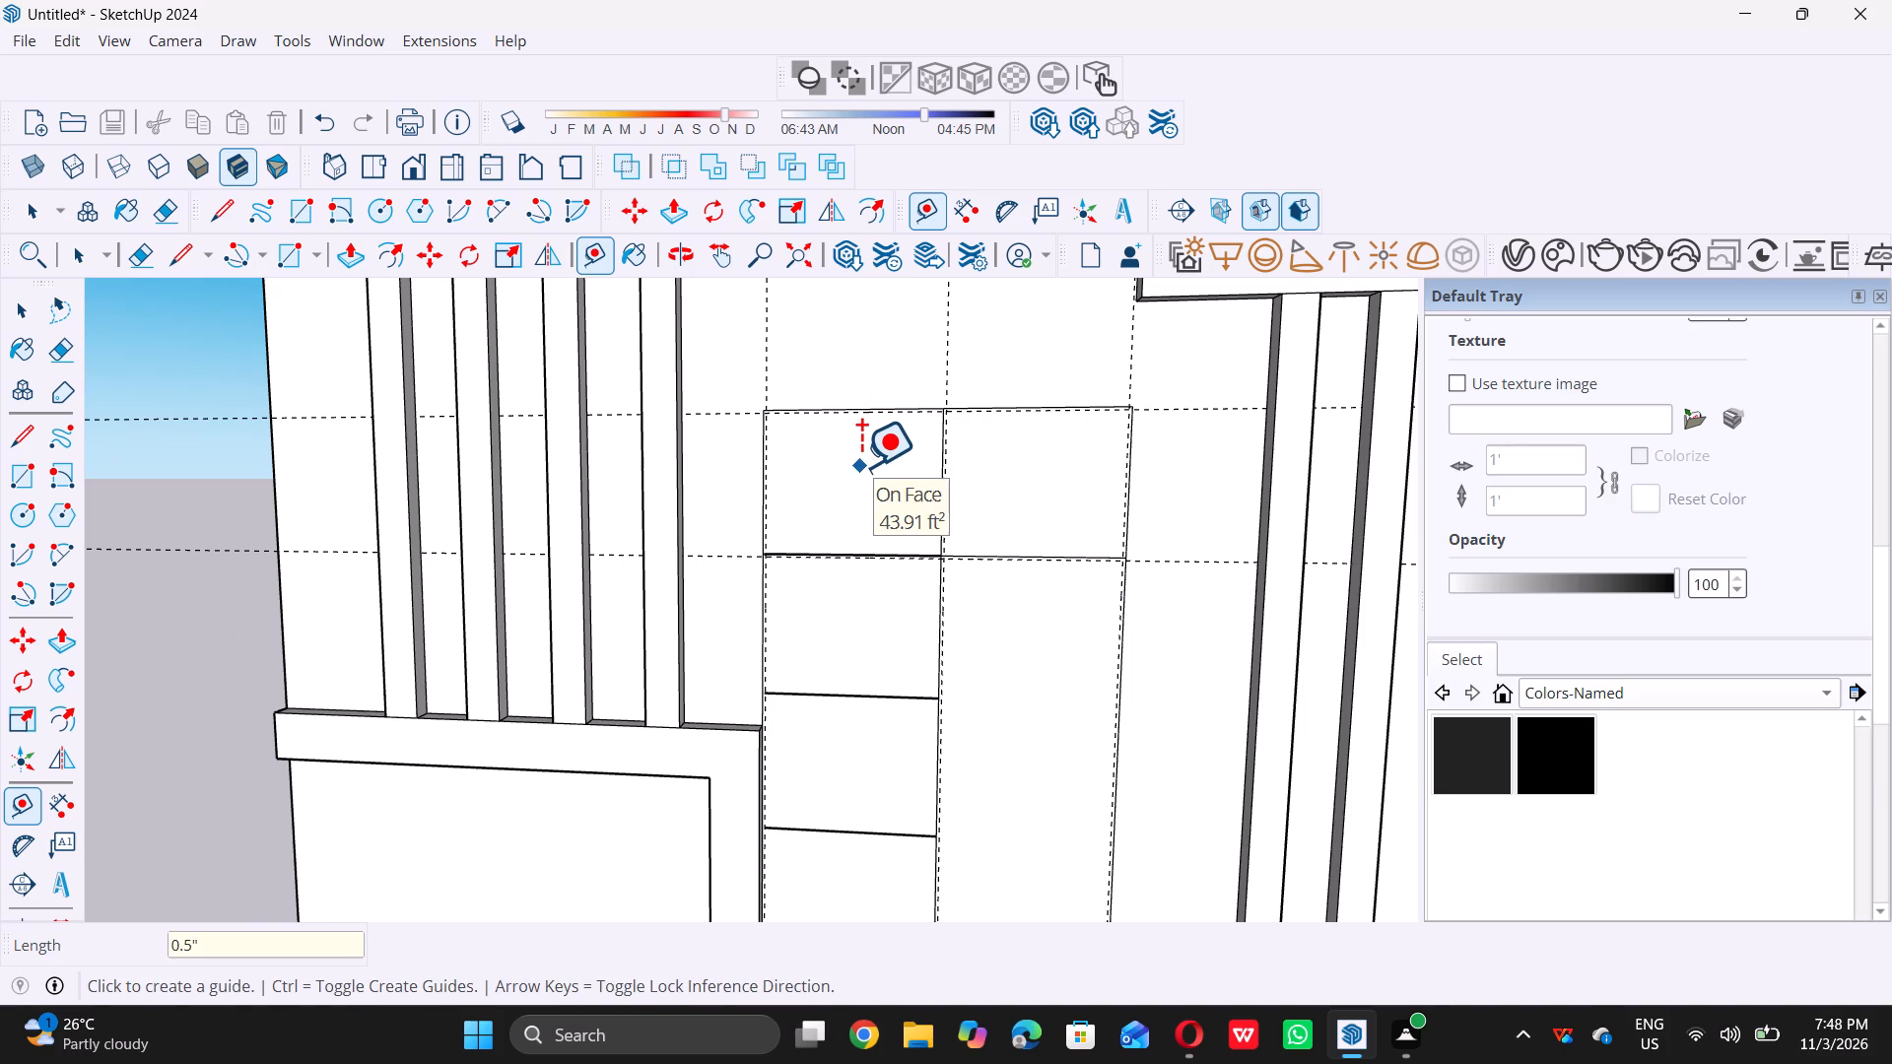
Place a horizontal guide 0.5" below the tall rectangle's second division line from the top.
{"action": "scroll", "coordinate": [860, 462], "scroll_direction": "down", "scroll_amount": 10}
{"action": "scroll", "coordinate": [858, 607], "scroll_direction": "up", "scroll_amount": 5}
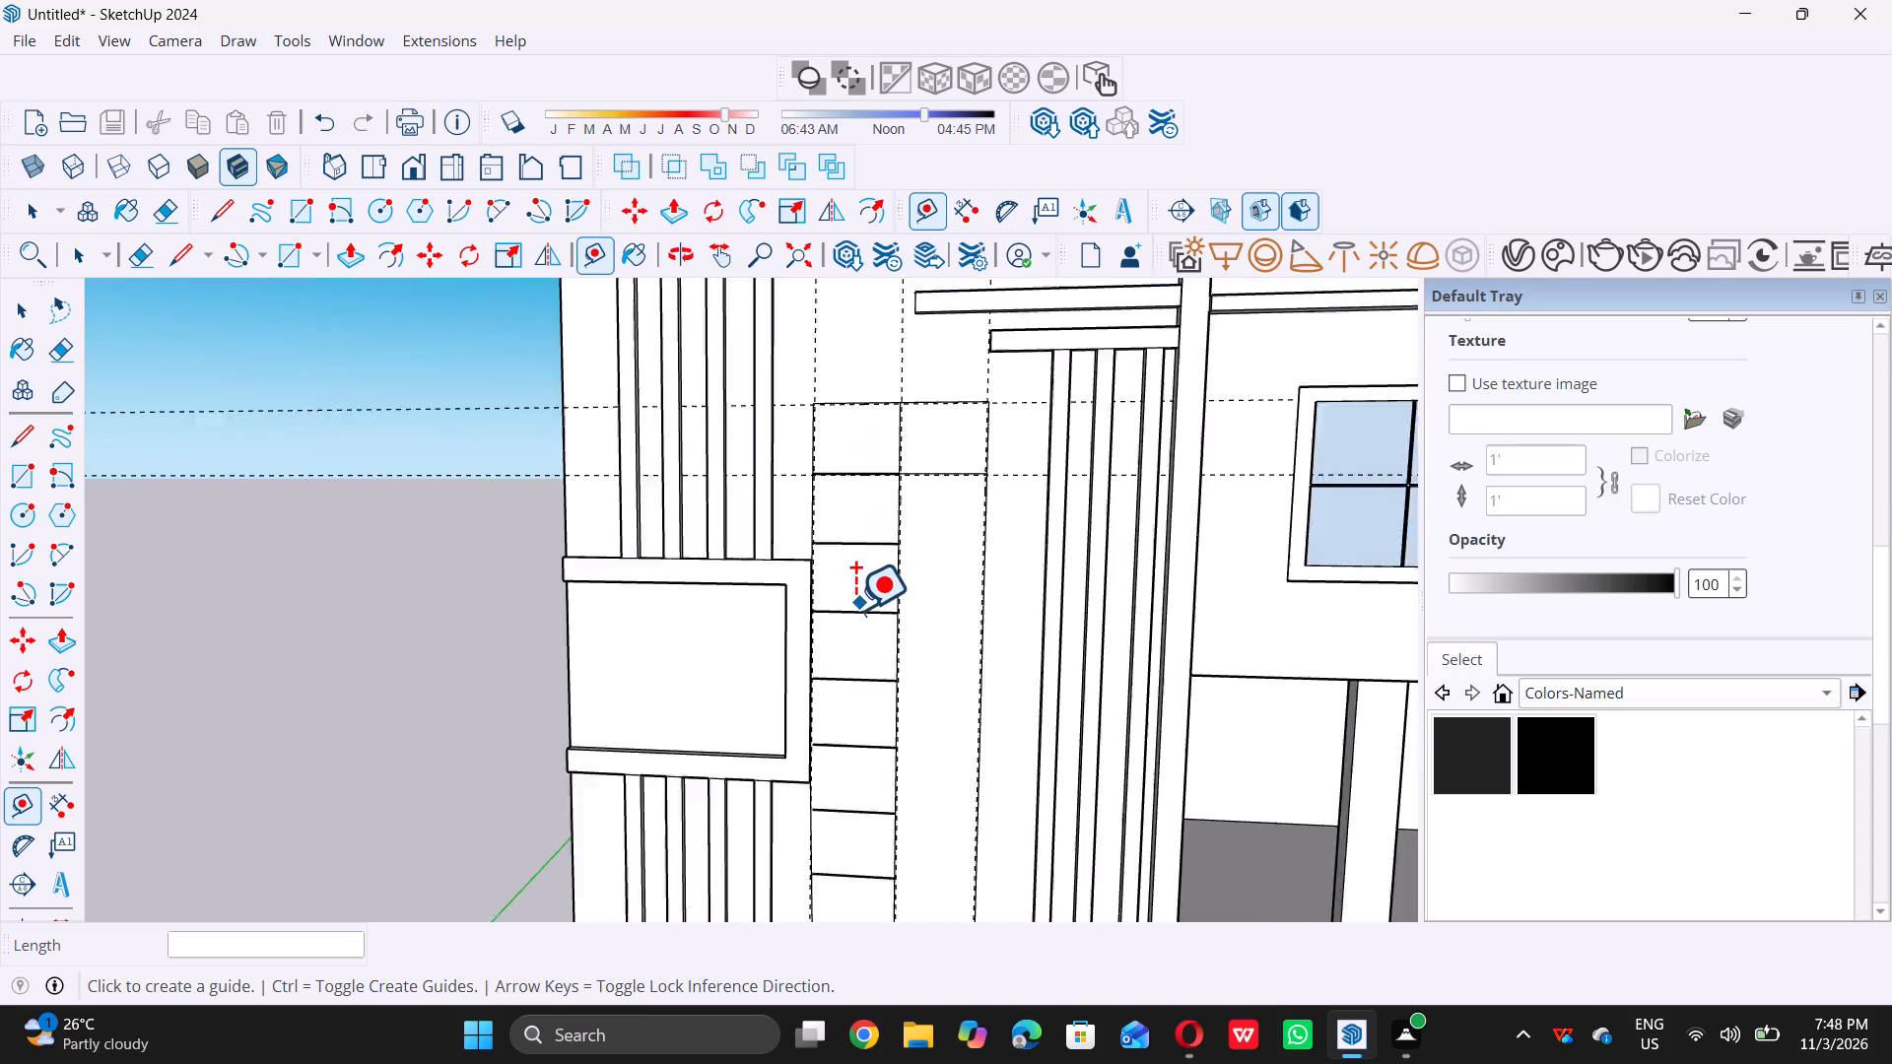
{"action": "scroll", "coordinate": [855, 609], "scroll_direction": "up", "scroll_amount": 9}
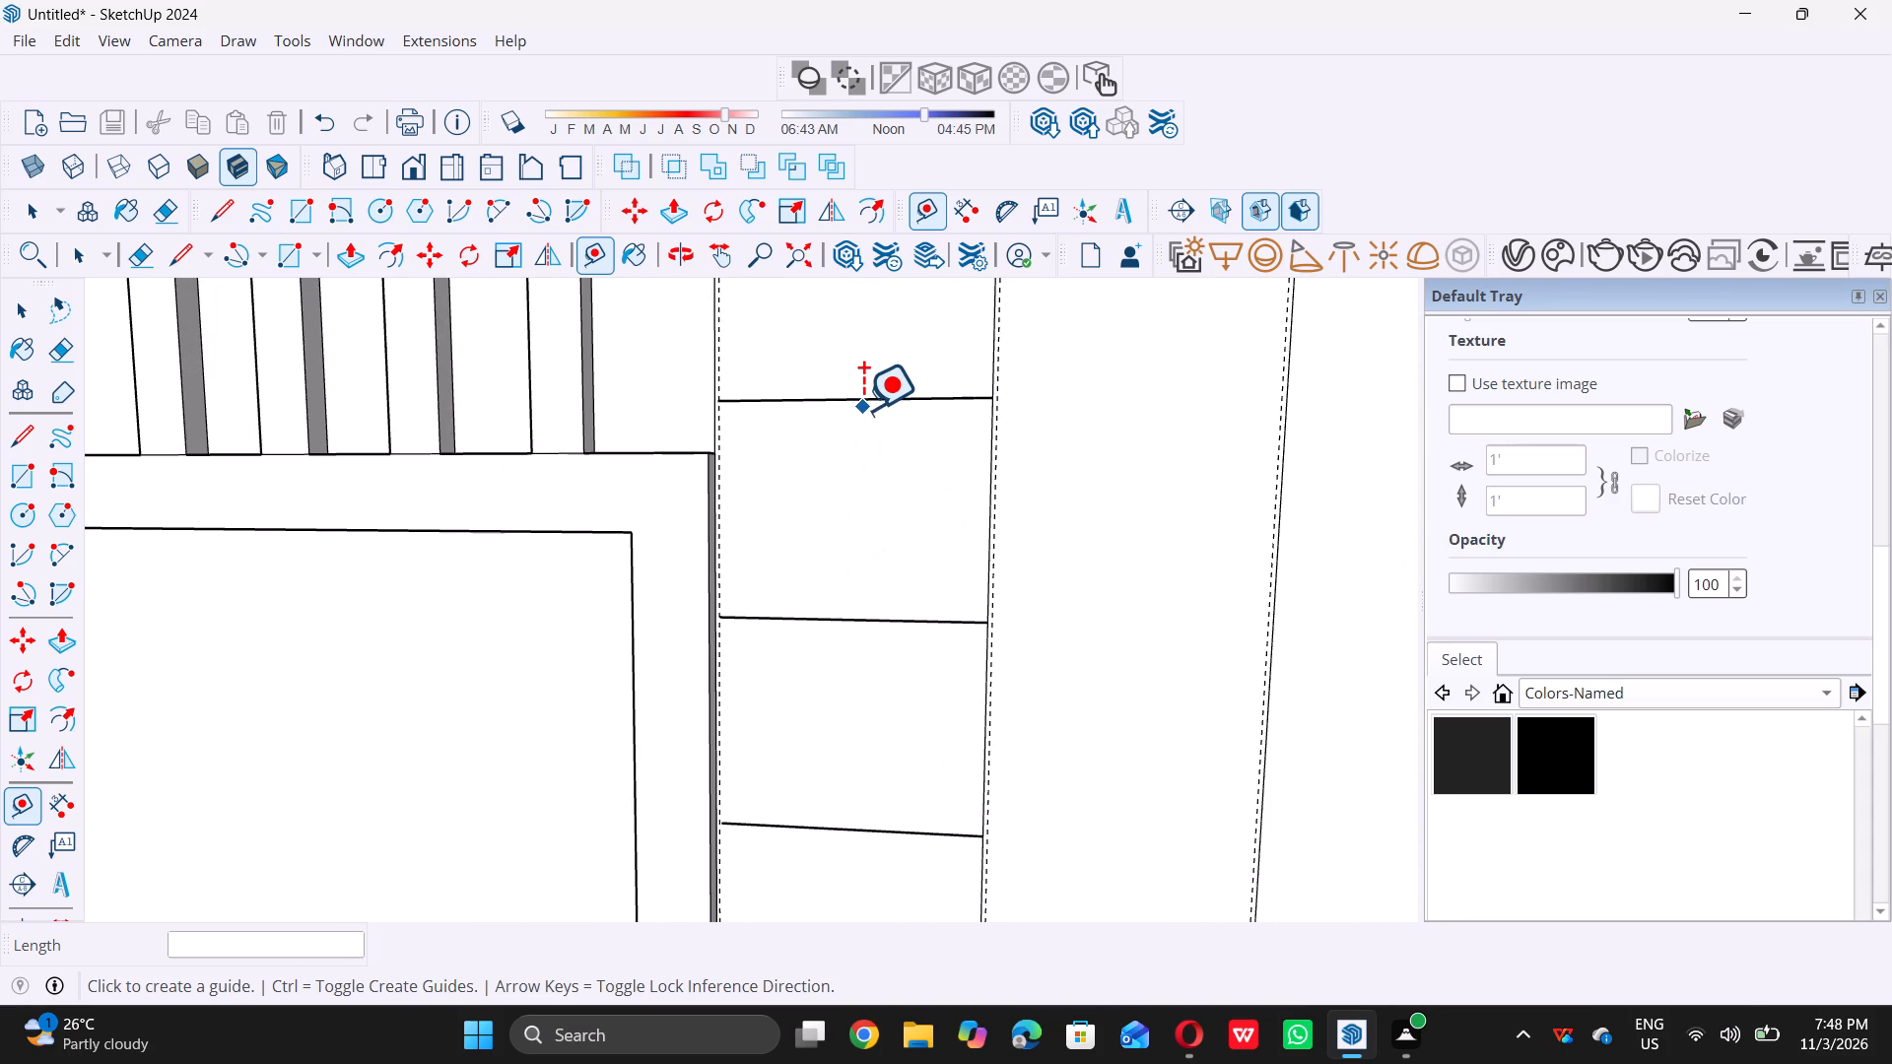
{"action": "left_click", "coordinate": [863, 405]}
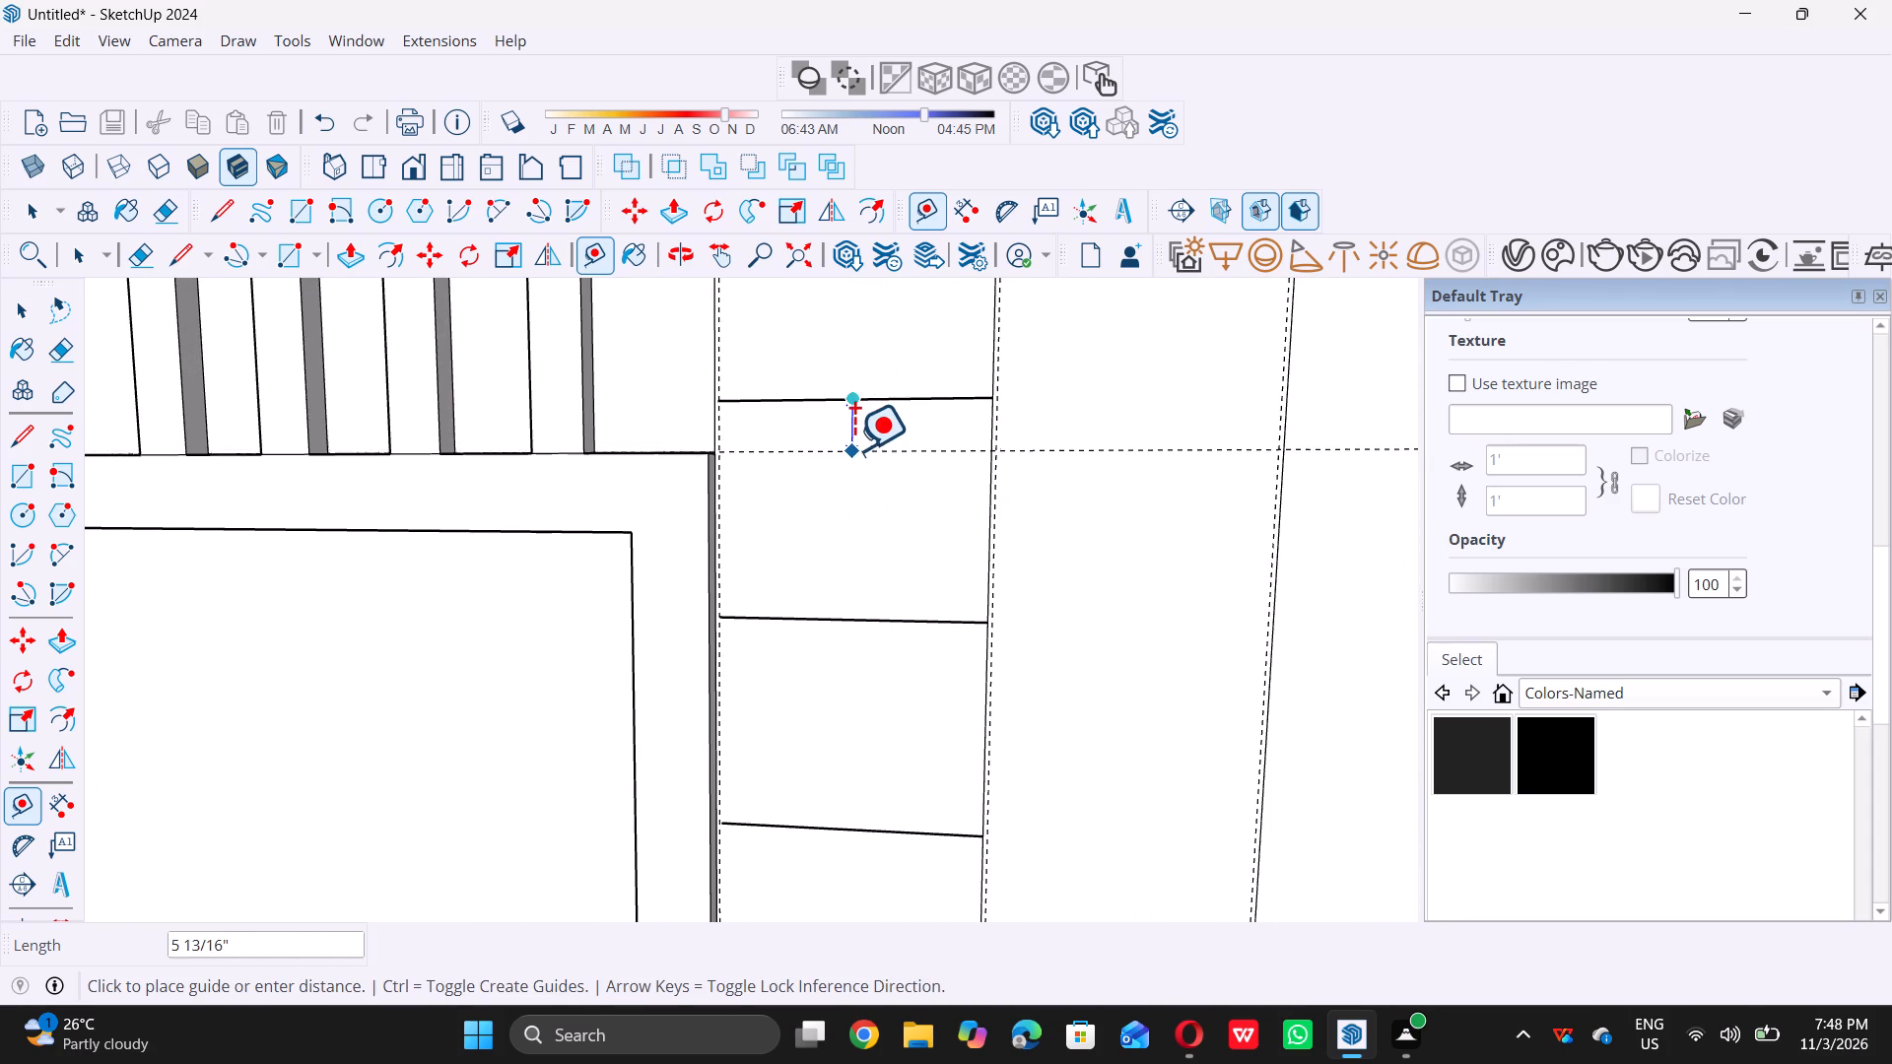
{"action": "type", "text": "0.5"}
{"action": "key", "text": "shift+quotedbl"}
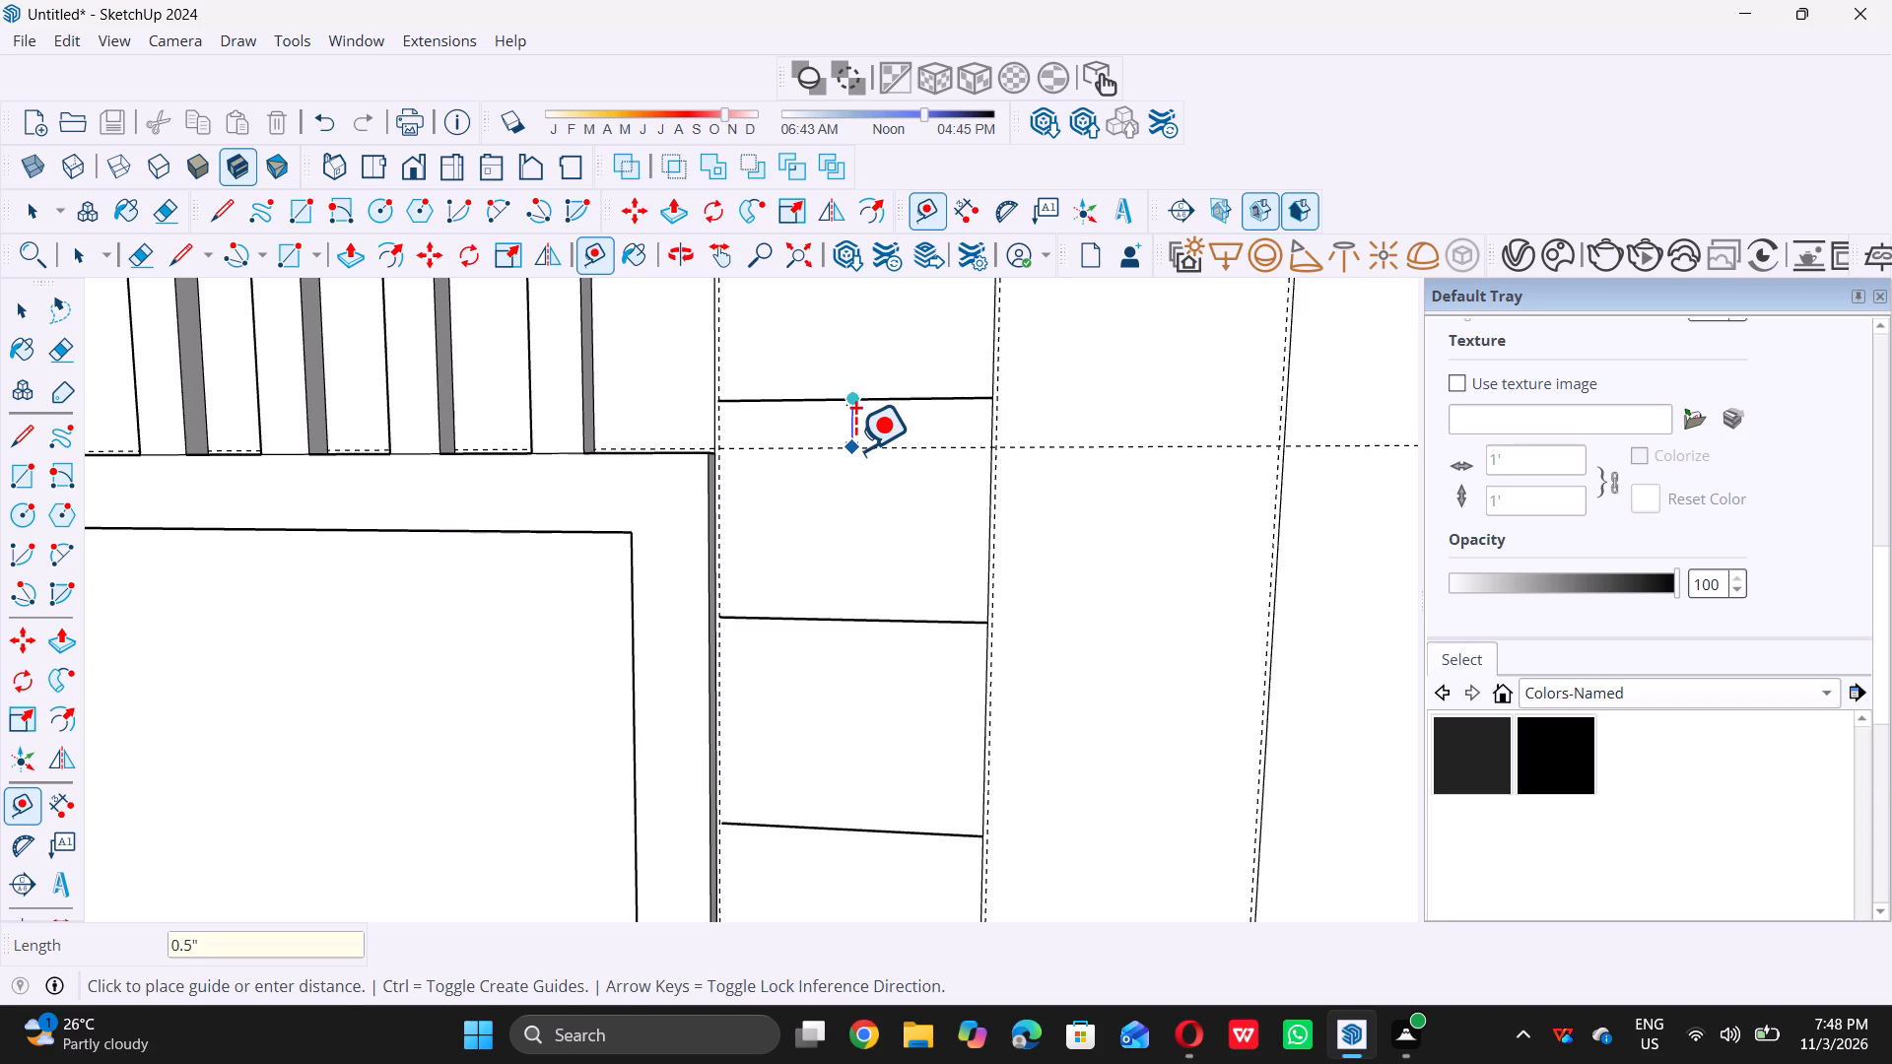
{"action": "key", "text": "Return"}
Place a horizontal guide 0.5" below the third division line of the tall rectangle's frame-side panel.
{"action": "scroll", "coordinate": [845, 421], "scroll_direction": "down", "scroll_amount": 11}
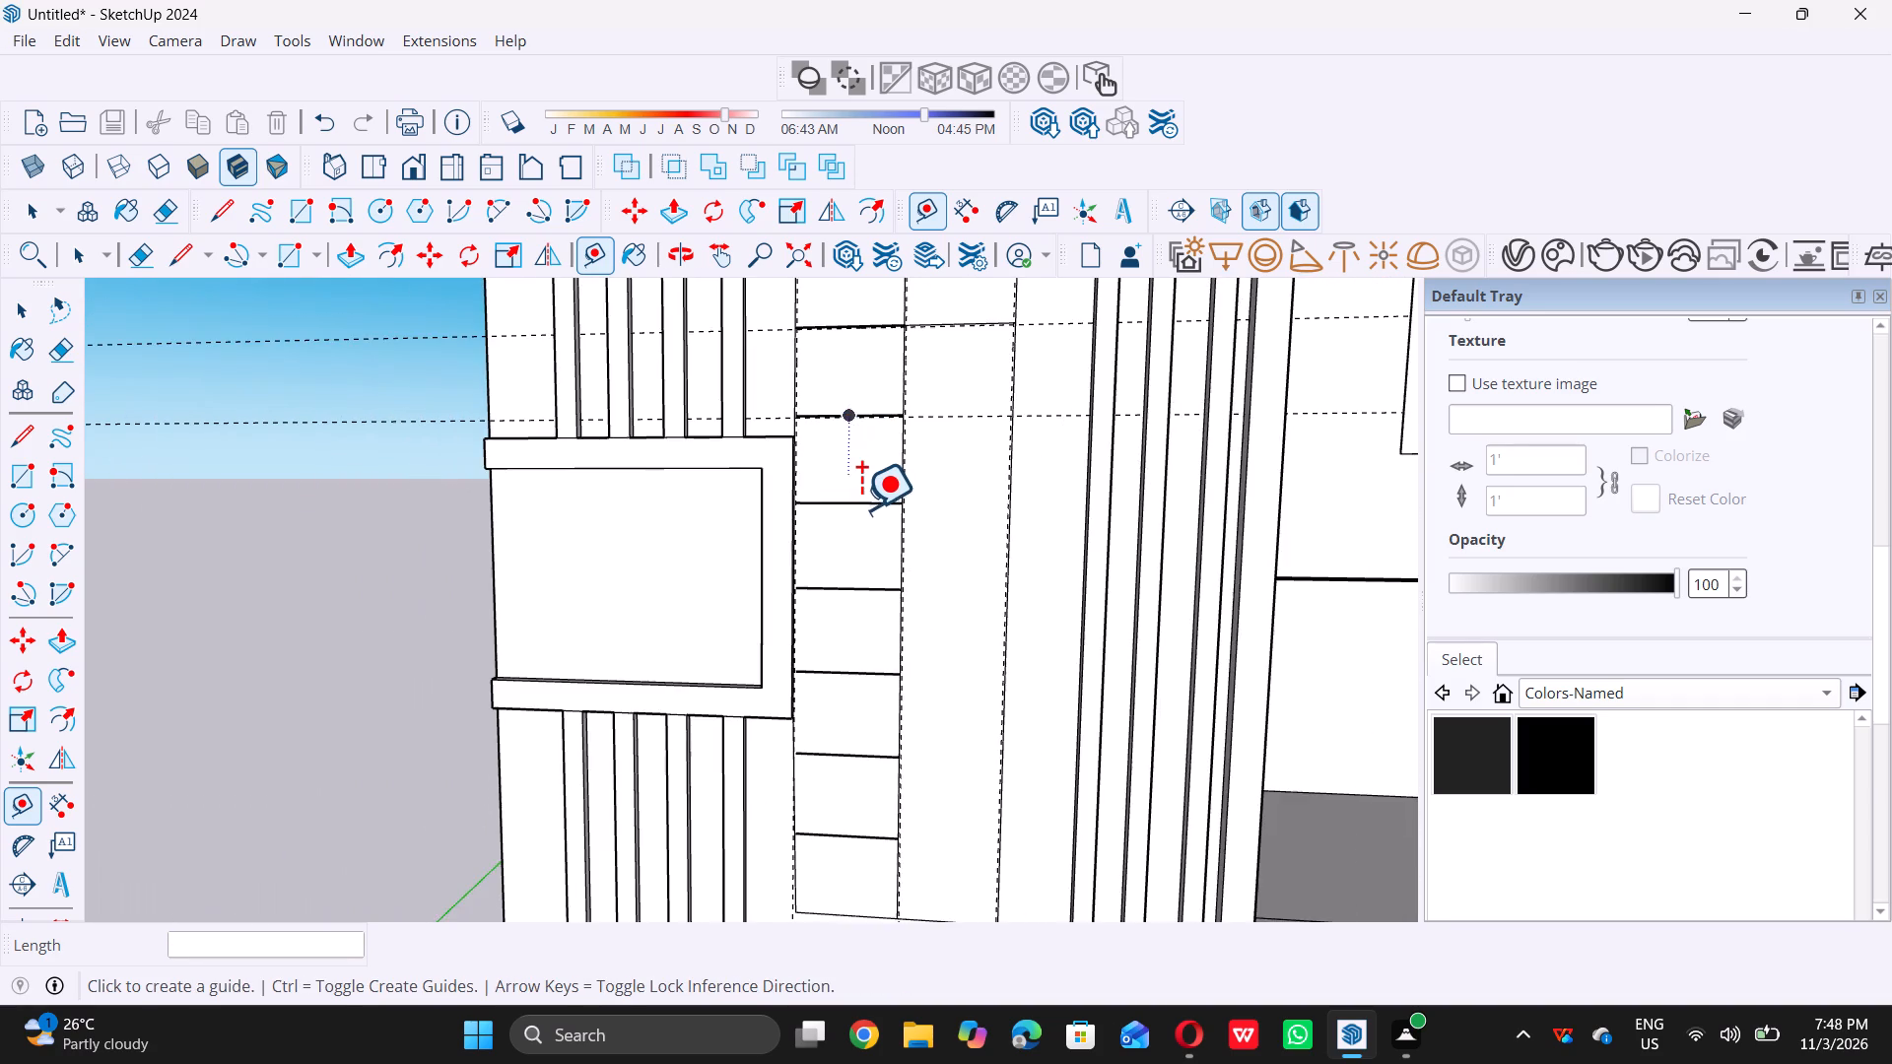
{"action": "scroll", "coordinate": [856, 514], "scroll_direction": "up", "scroll_amount": 5}
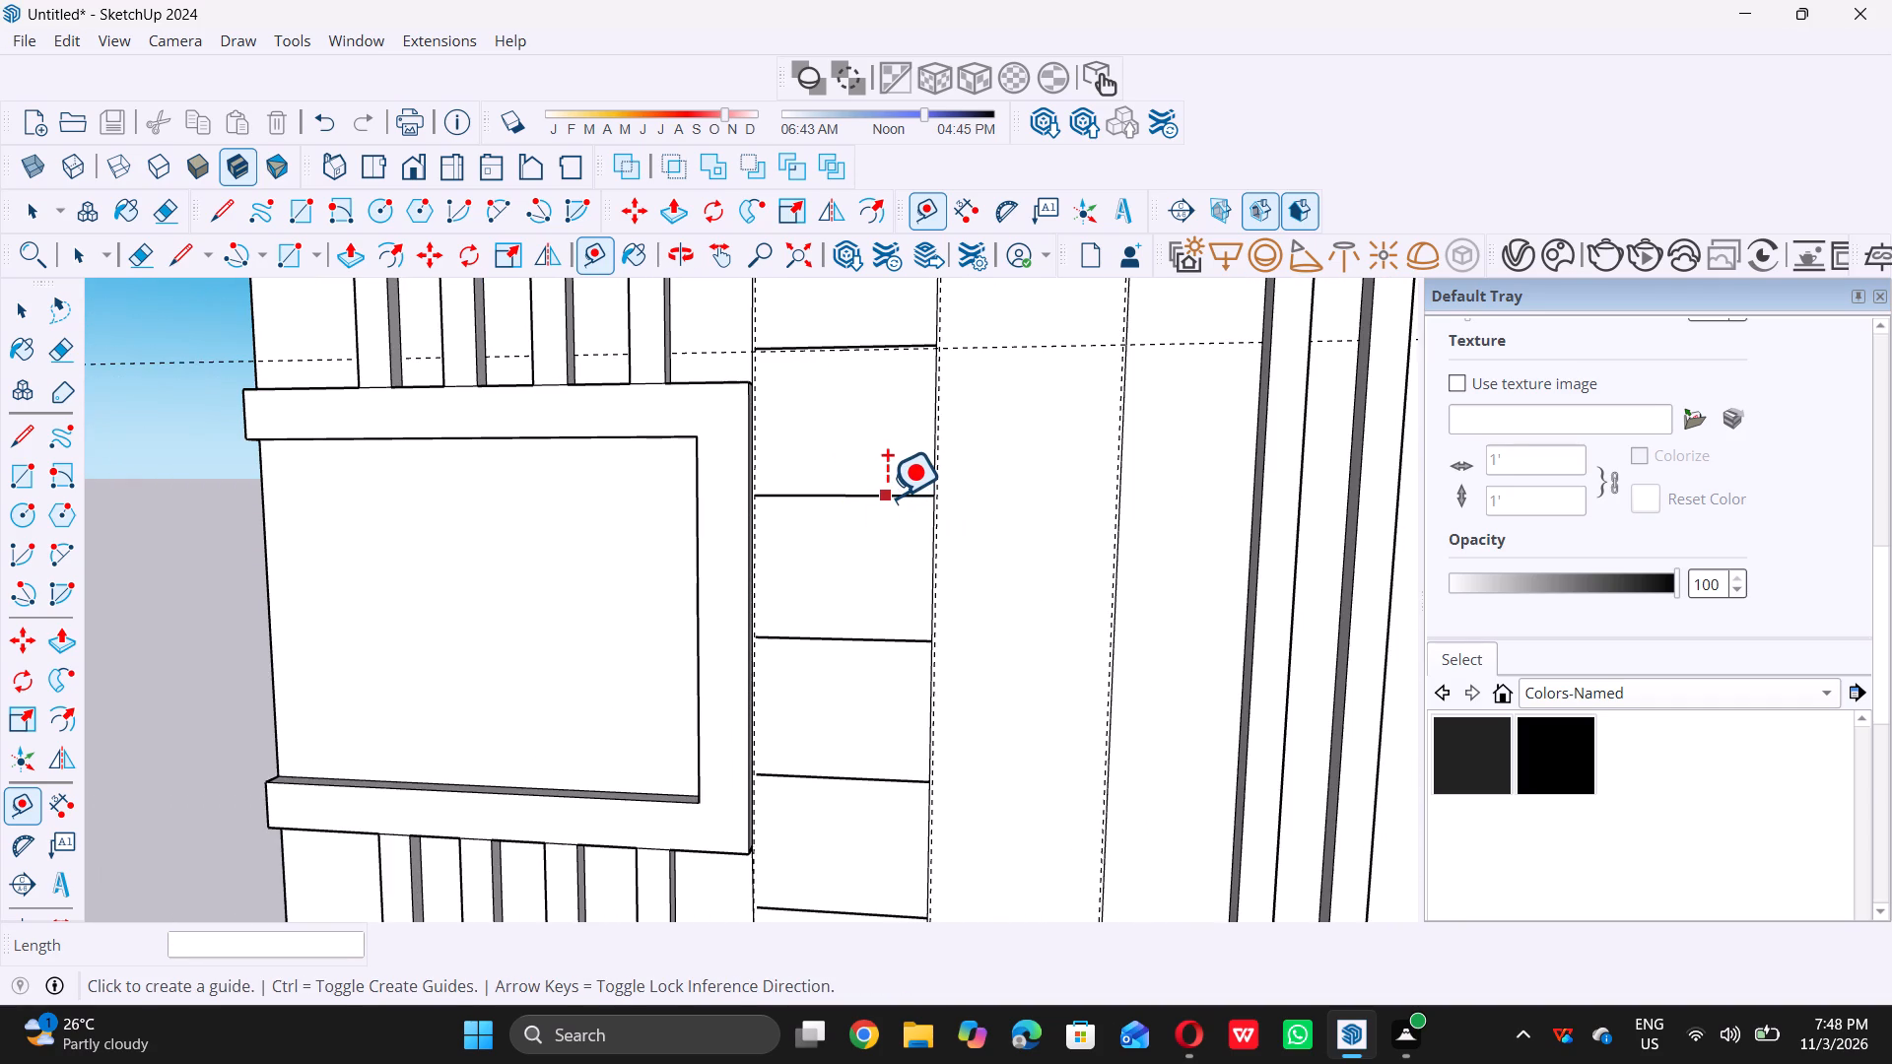
{"action": "left_click", "coordinate": [888, 497]}
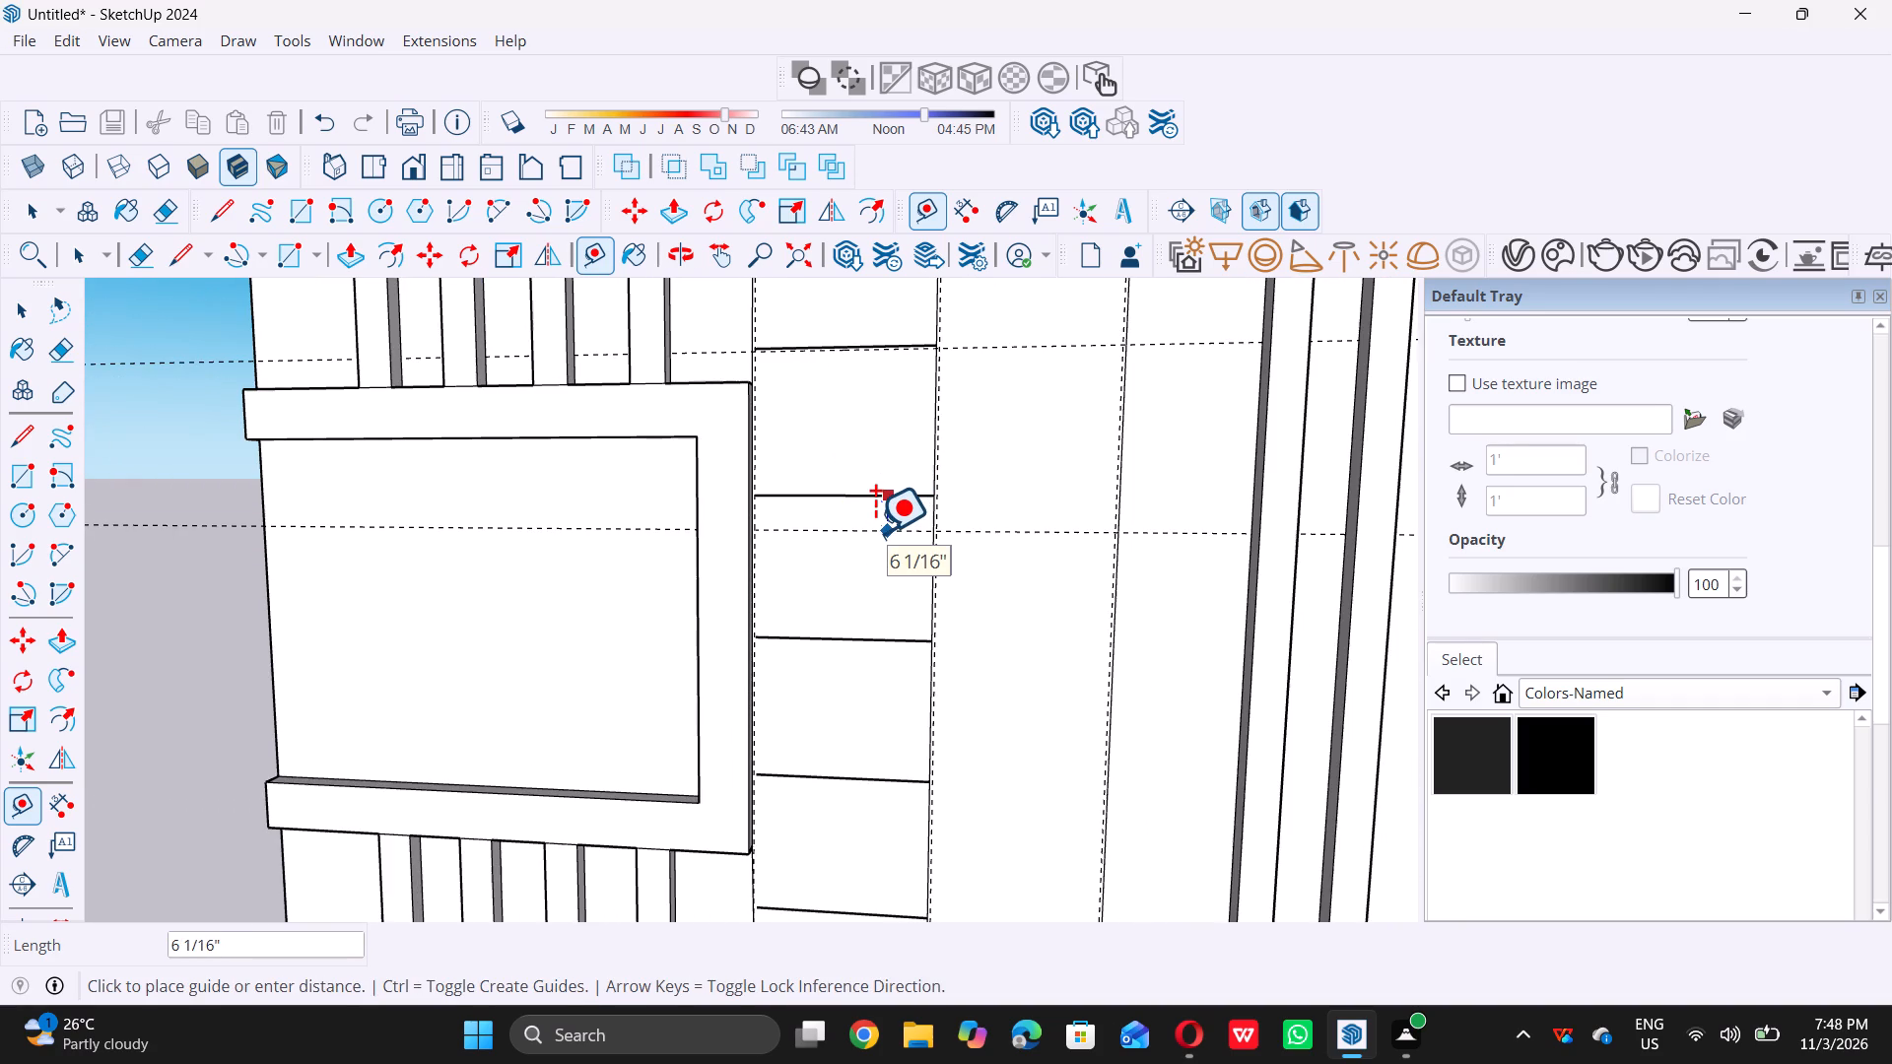
{"action": "type", "text": "0.5"}
{"action": "key", "text": "shift+quotedbl"}
{"action": "key", "text": "Return"}
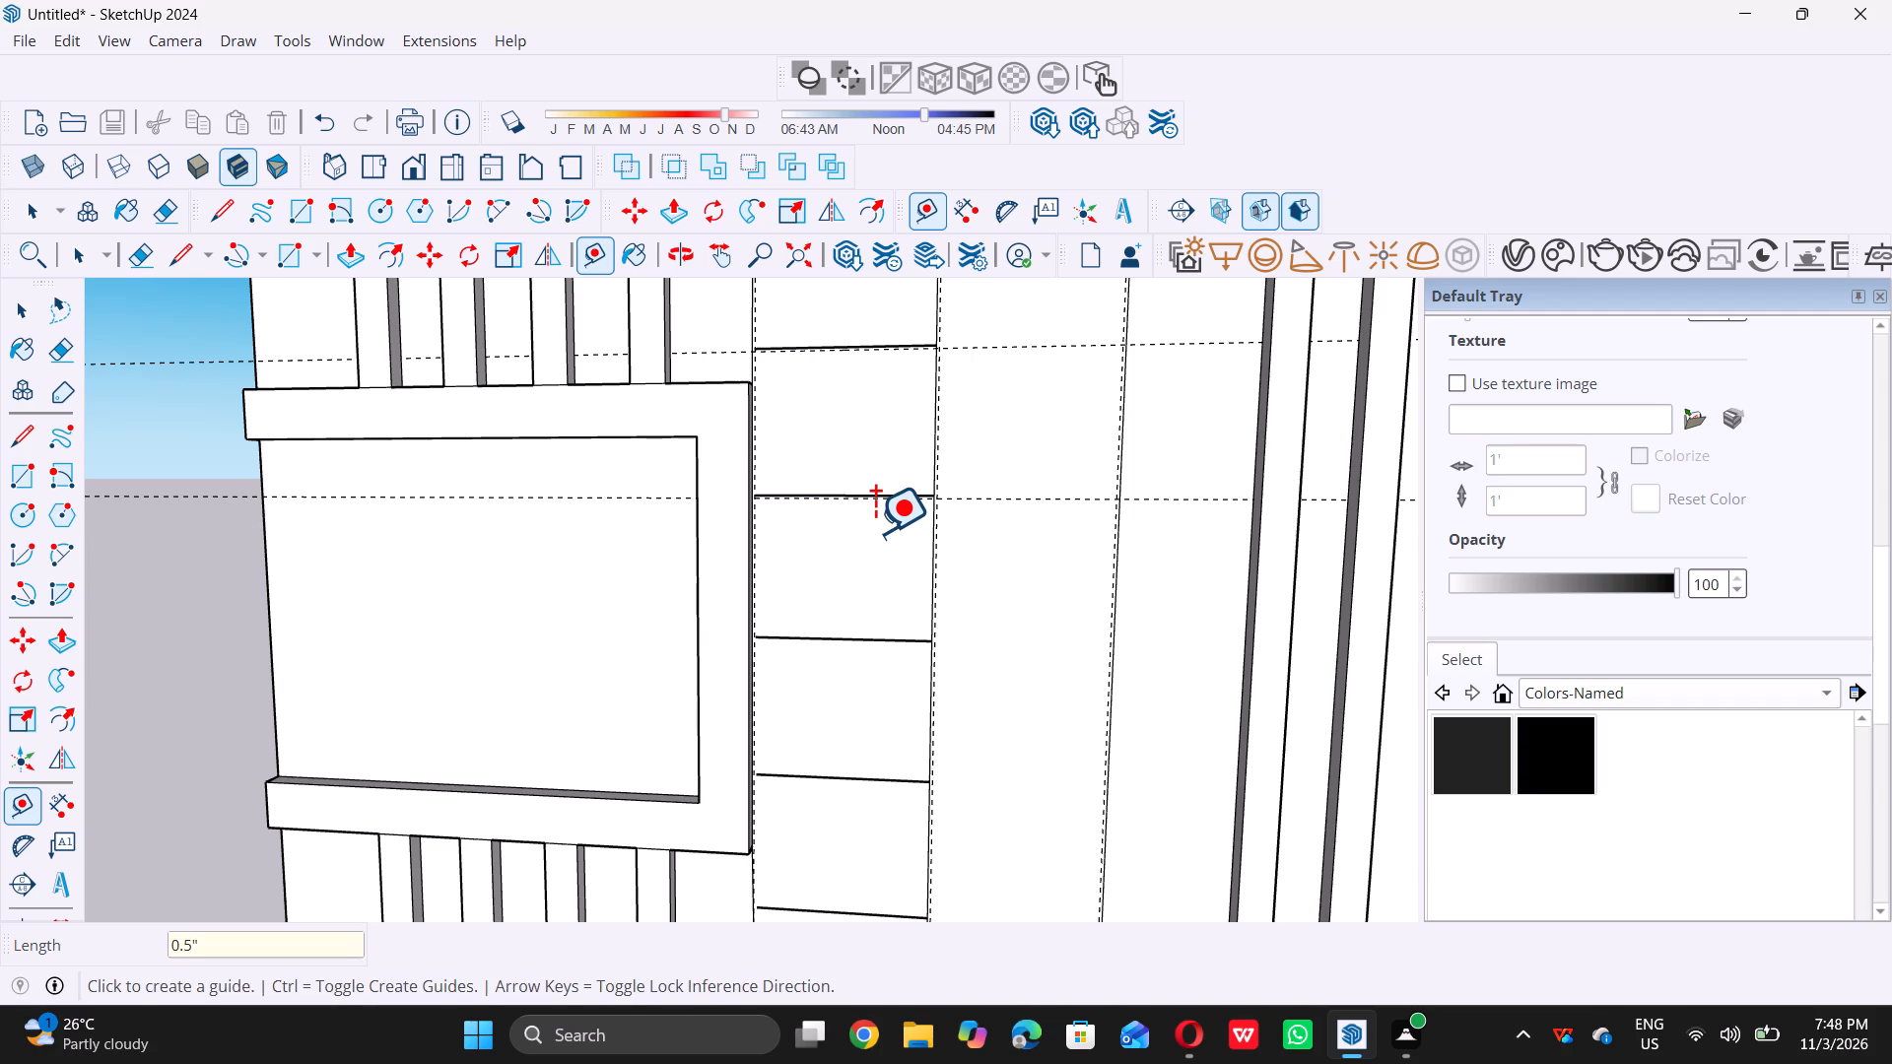
Place a horizontal guide 0.5" below the fourth division line of the tall rectangle's frame-side panel.
{"action": "scroll", "coordinate": [875, 531], "scroll_direction": "down", "scroll_amount": 13}
{"action": "scroll", "coordinate": [846, 637], "scroll_direction": "up", "scroll_amount": 10}
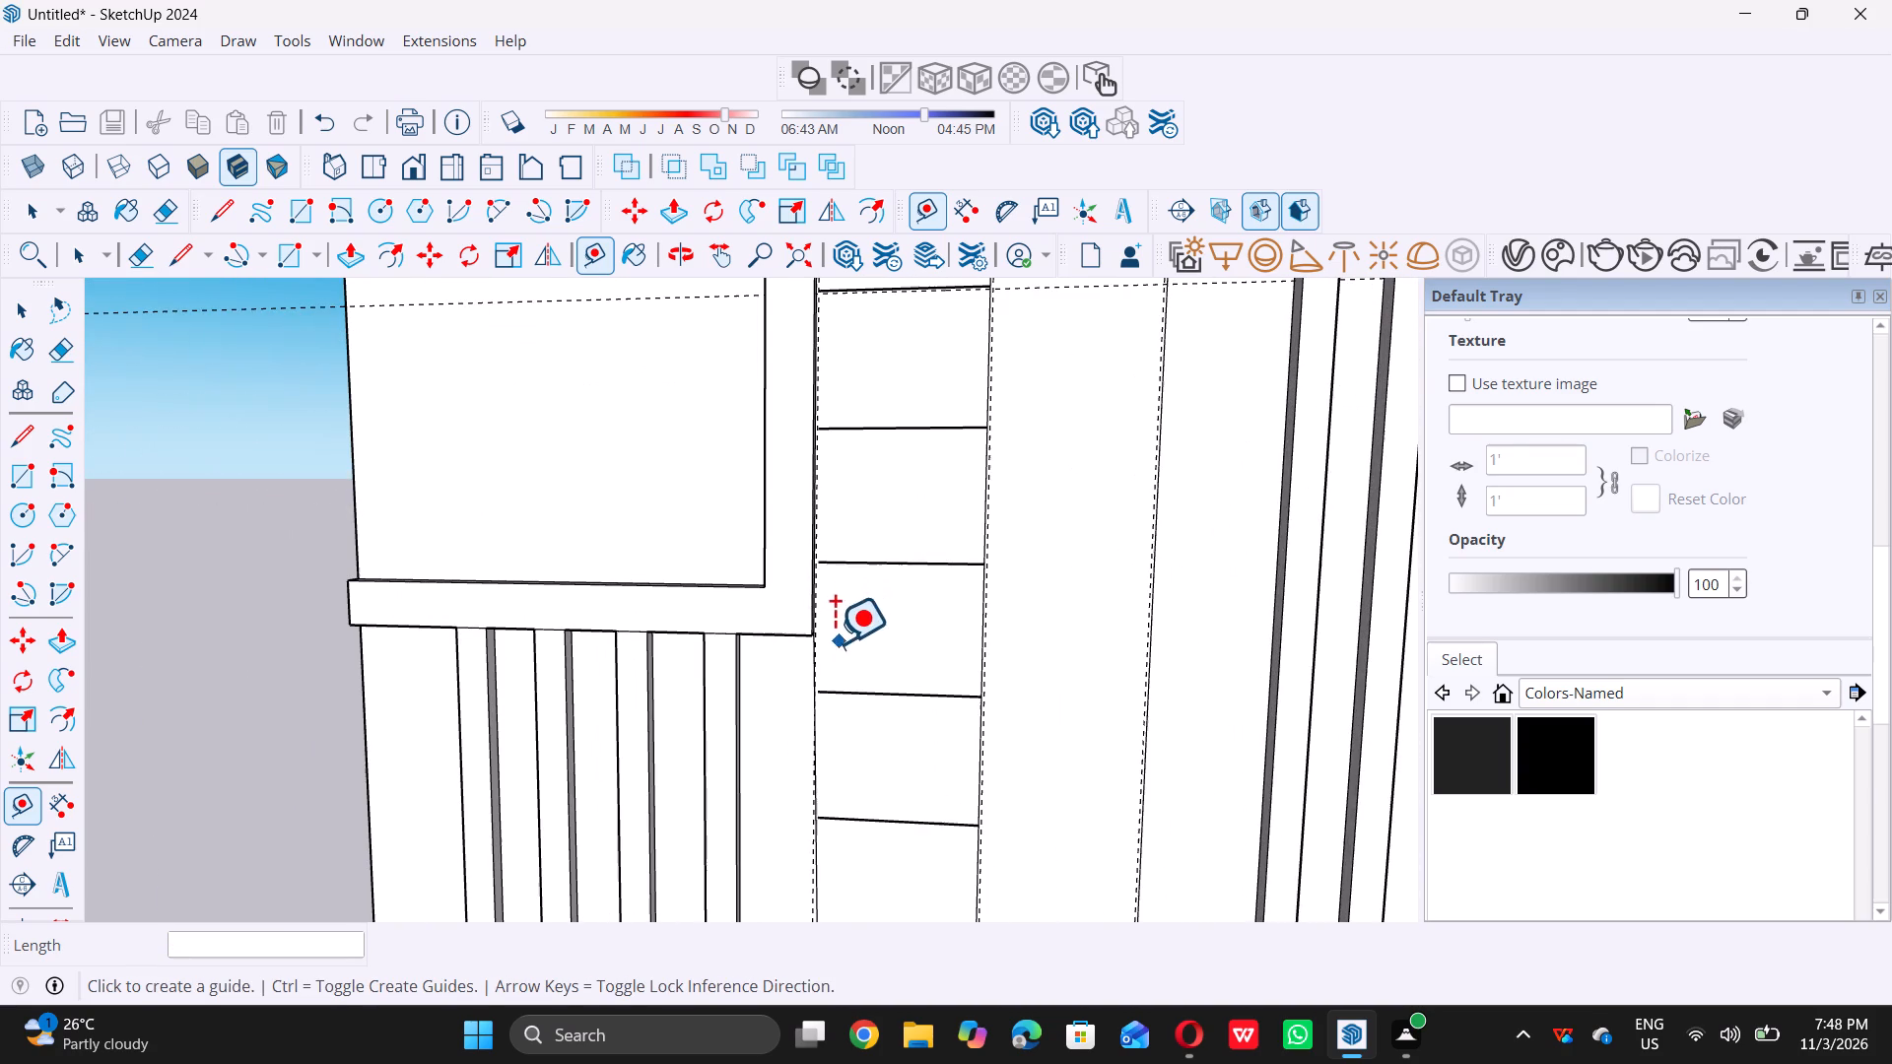
{"action": "left_click", "coordinate": [915, 434]}
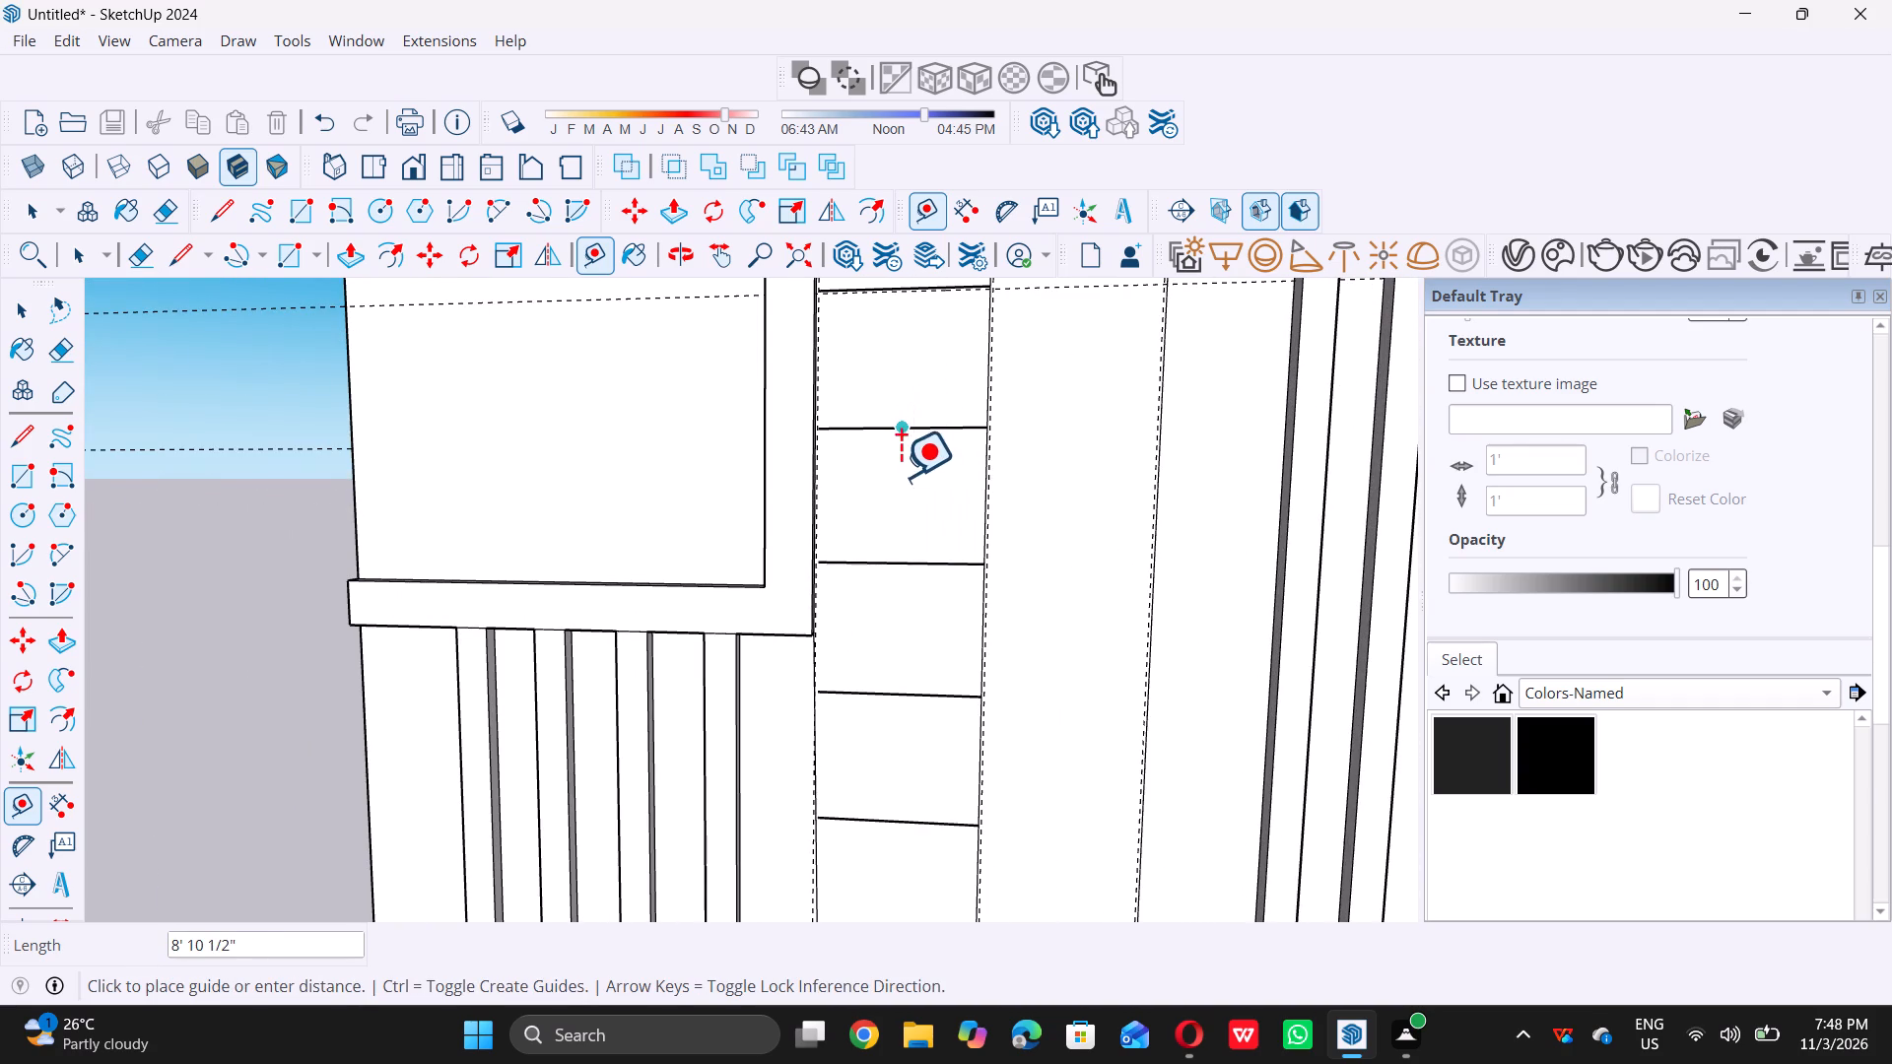
{"action": "type", "text": "0.5"}
{"action": "key", "text": "shift+quotedbl"}
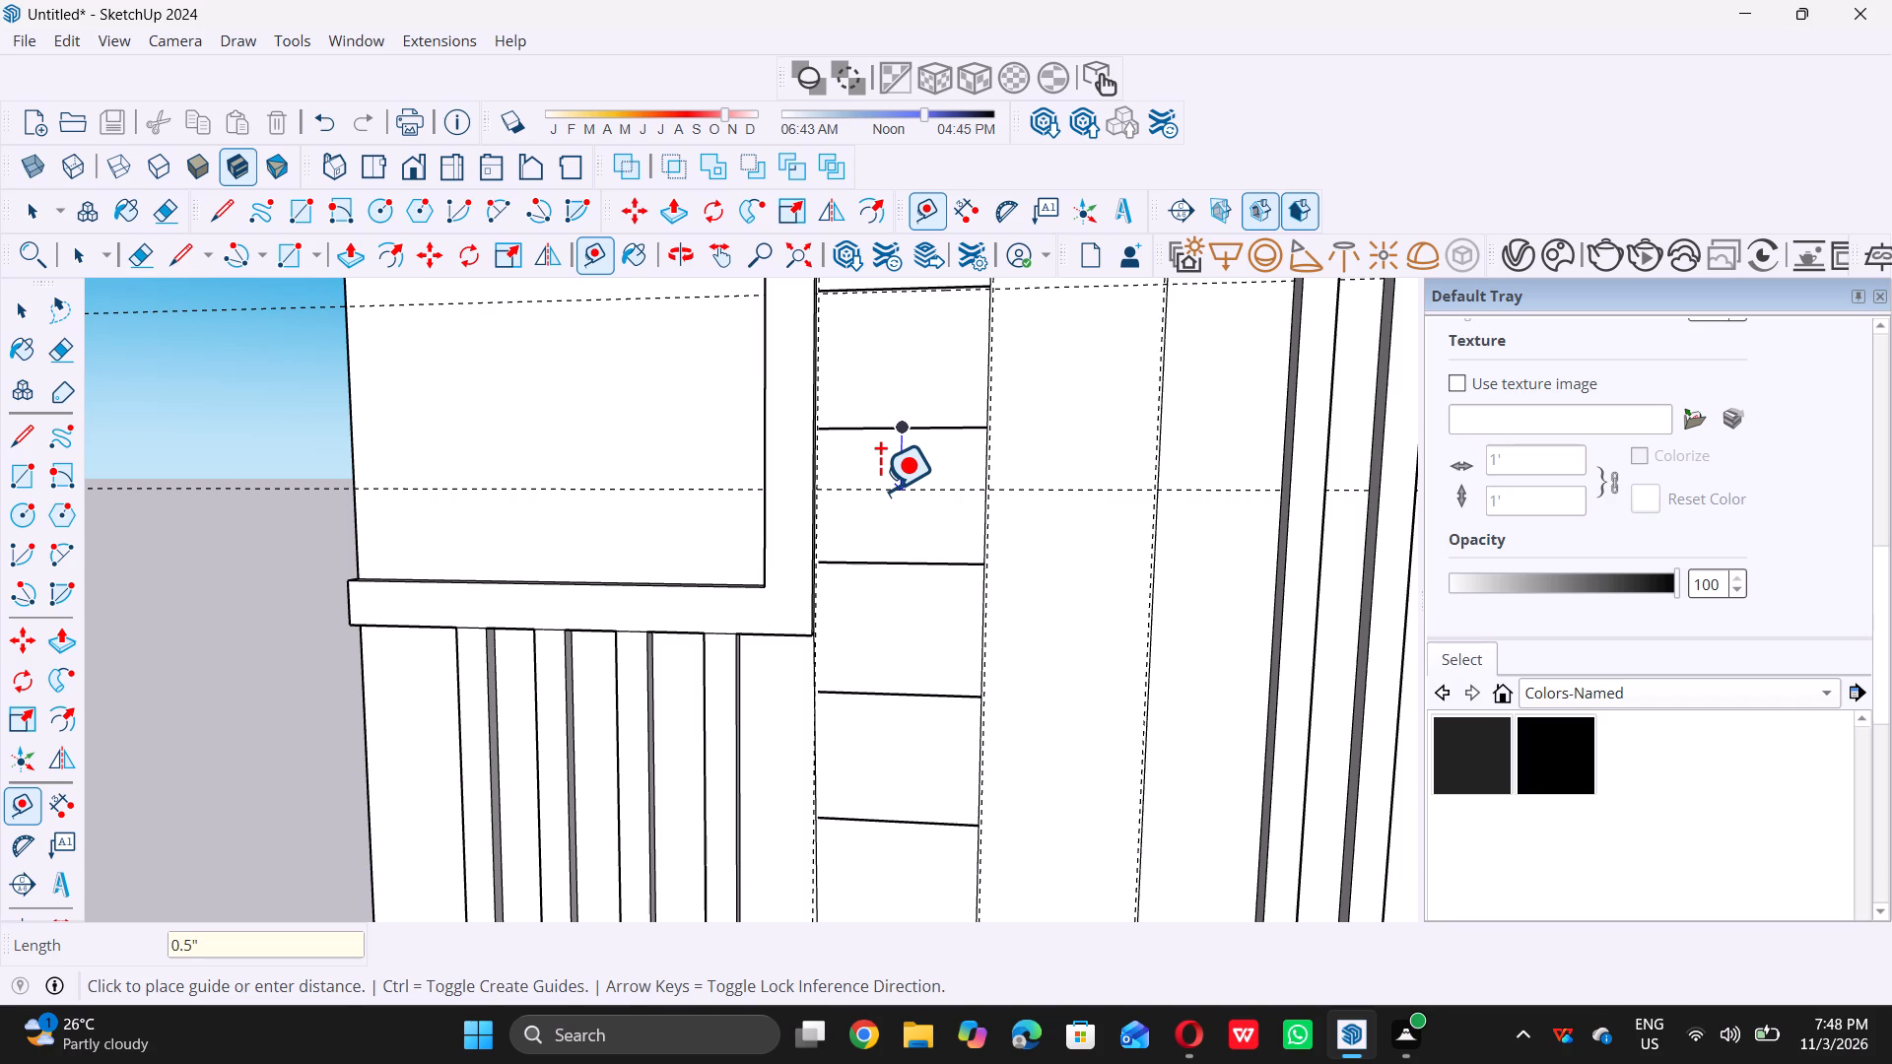
{"action": "key", "text": "Return"}
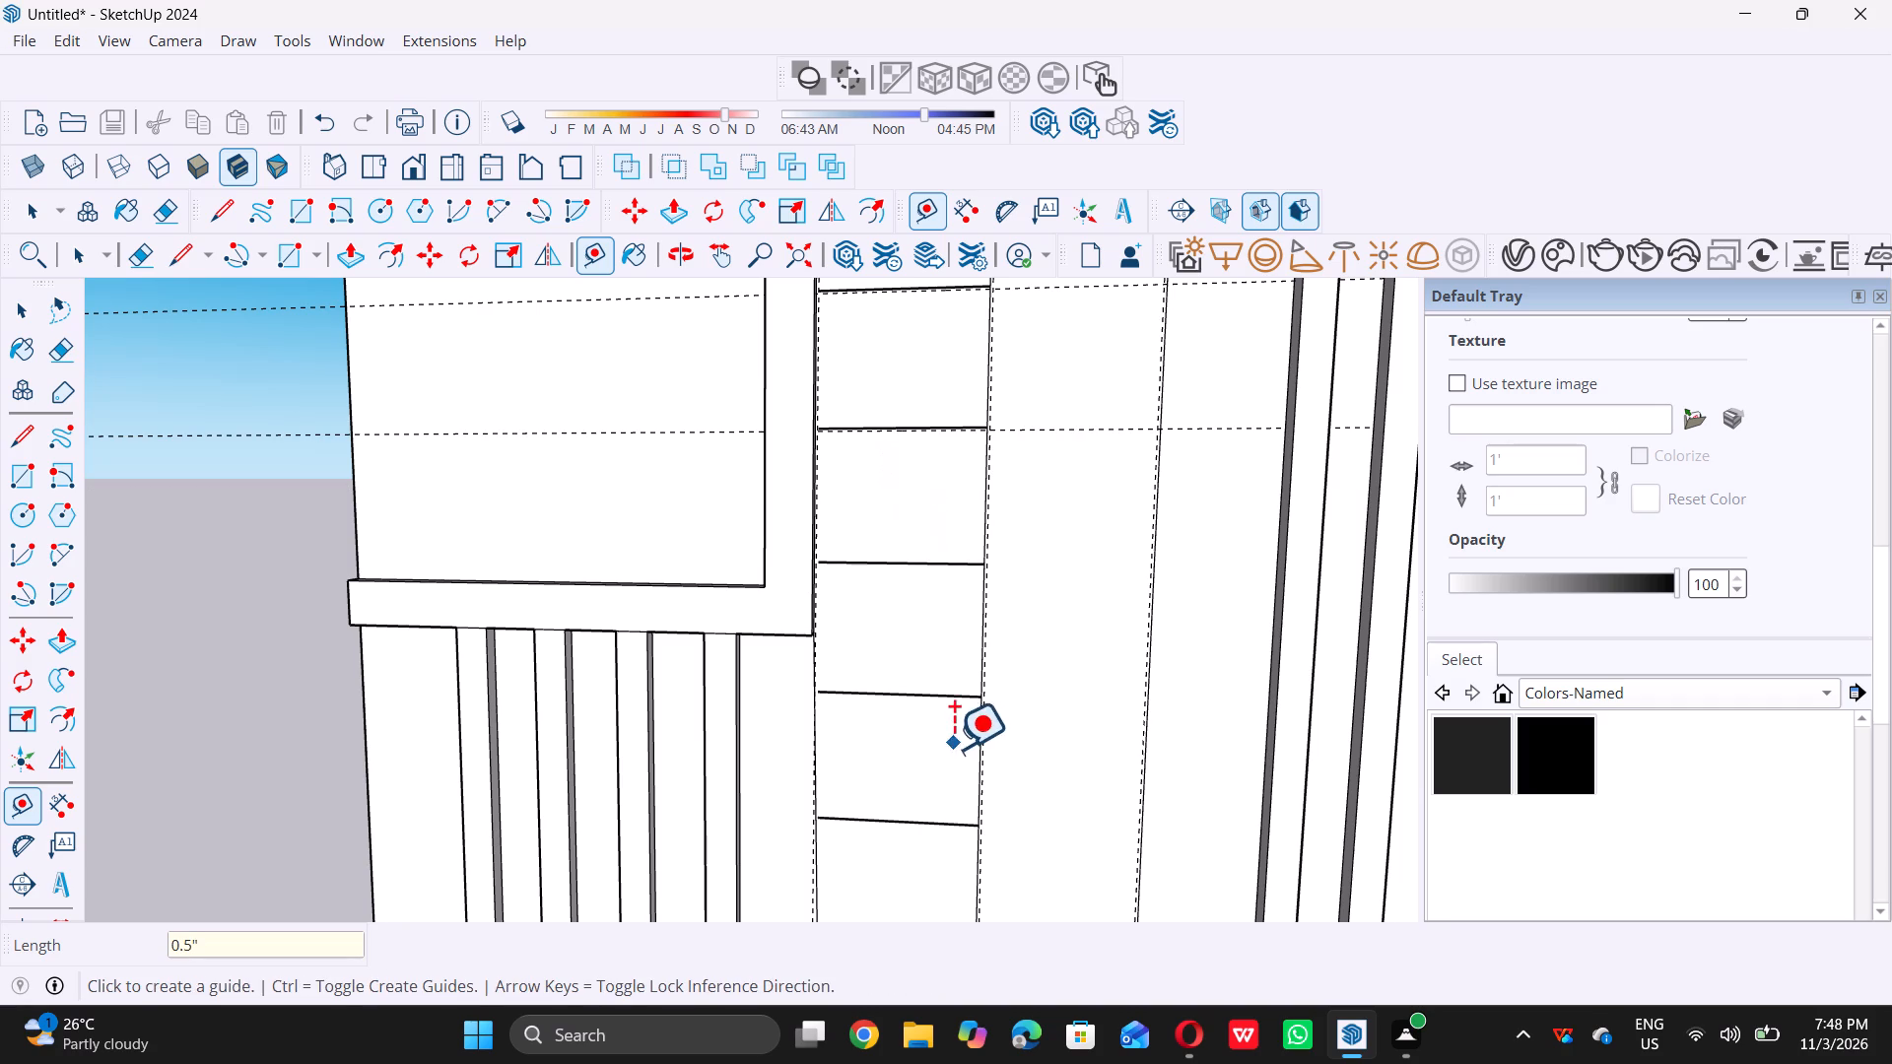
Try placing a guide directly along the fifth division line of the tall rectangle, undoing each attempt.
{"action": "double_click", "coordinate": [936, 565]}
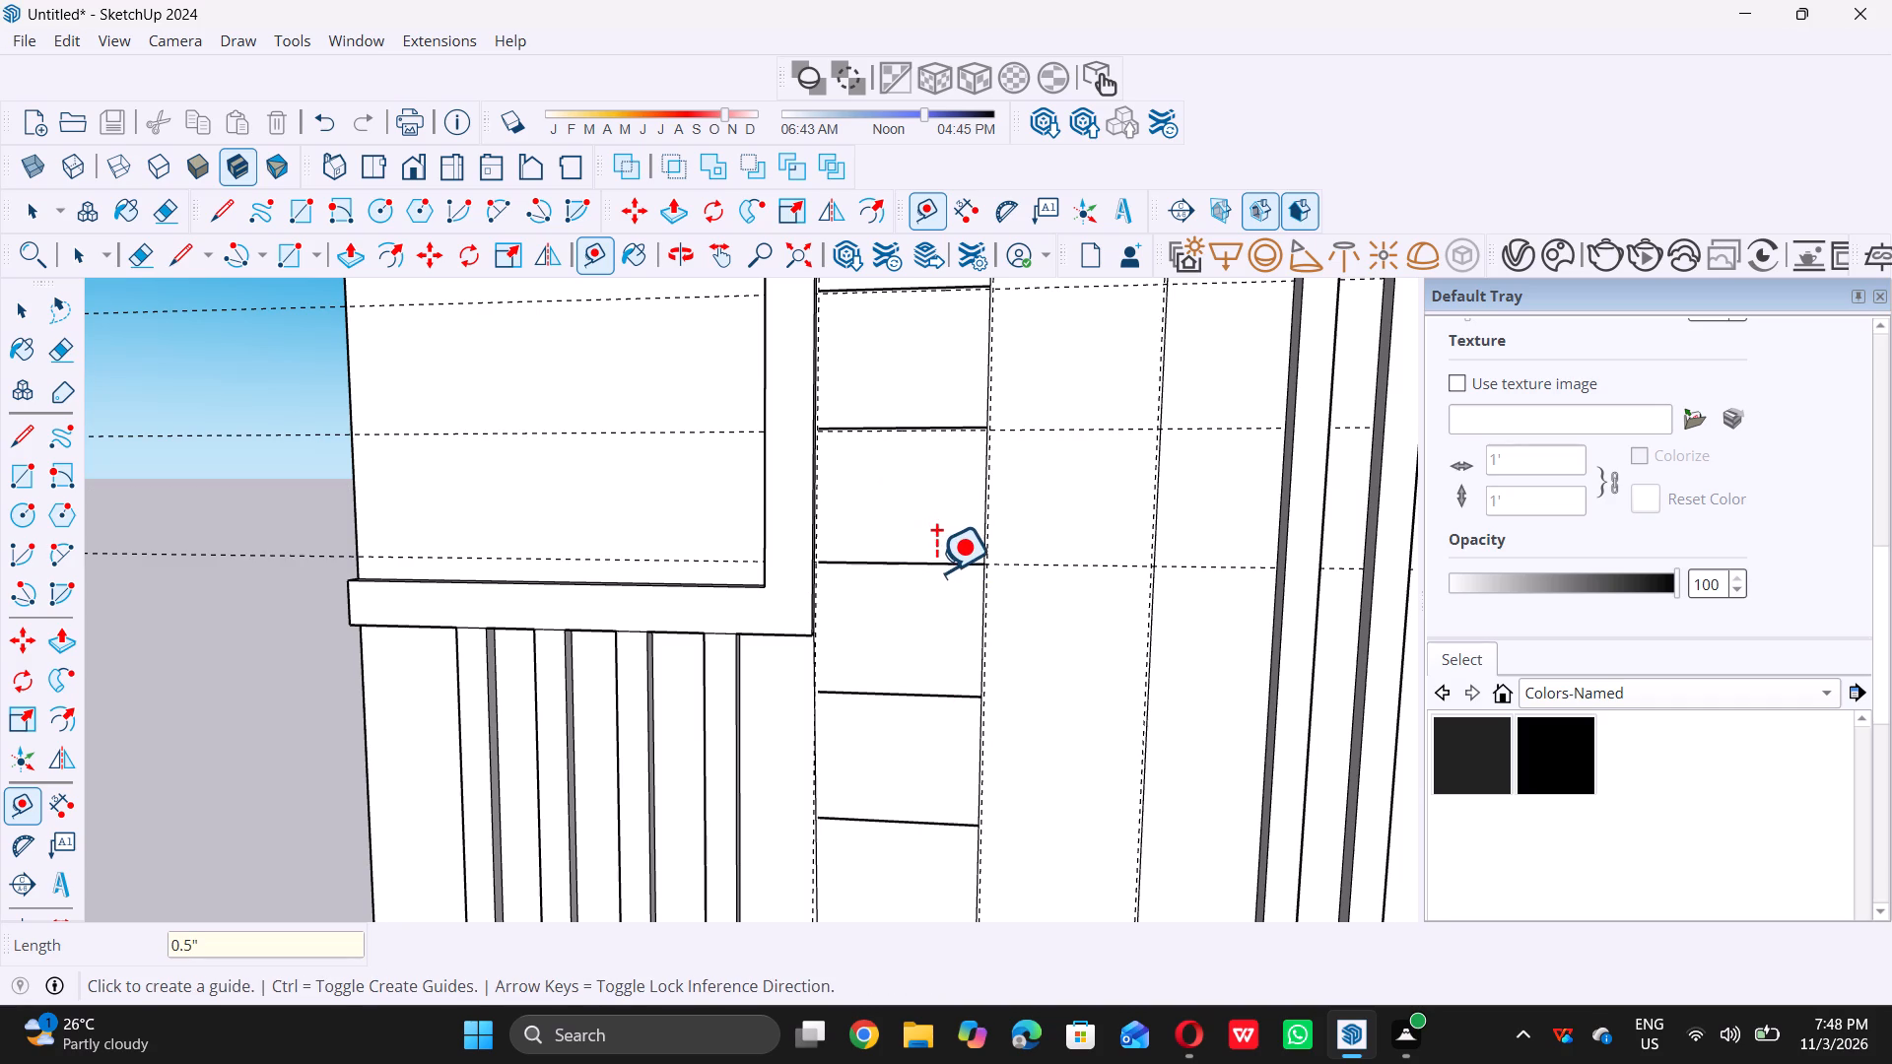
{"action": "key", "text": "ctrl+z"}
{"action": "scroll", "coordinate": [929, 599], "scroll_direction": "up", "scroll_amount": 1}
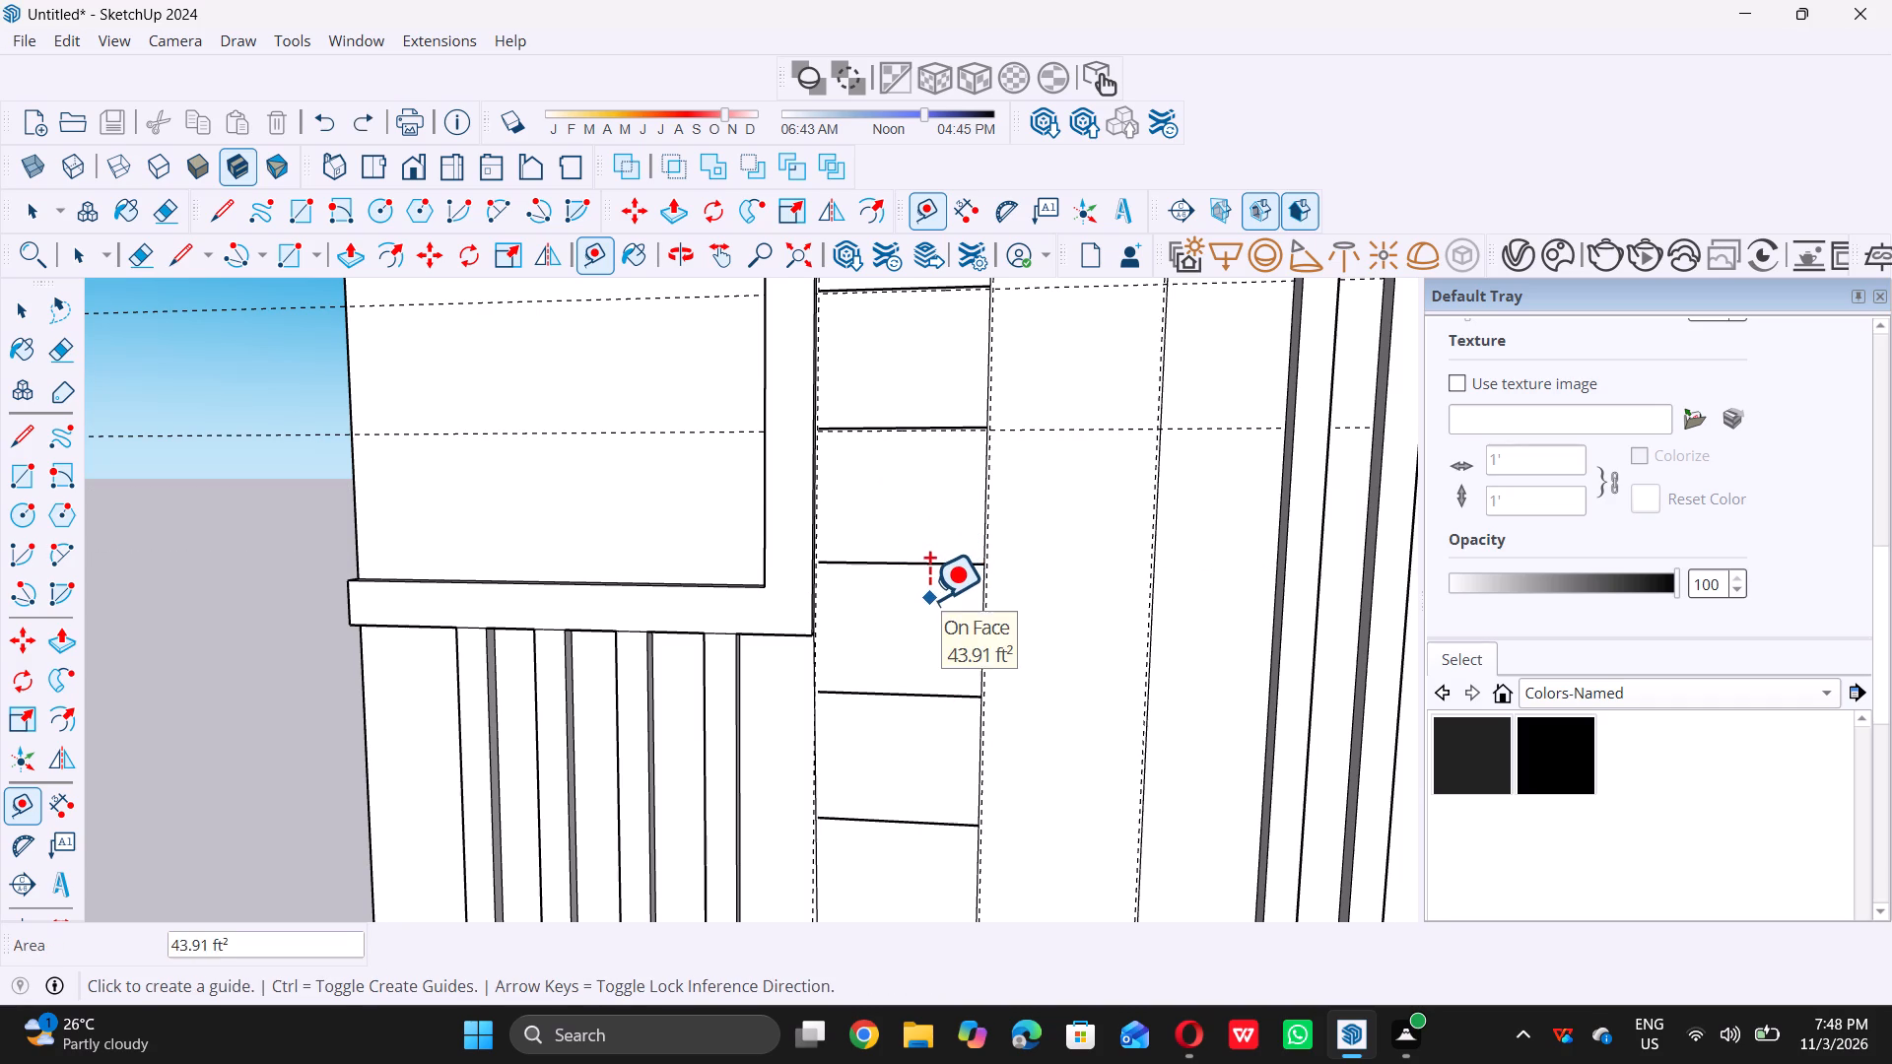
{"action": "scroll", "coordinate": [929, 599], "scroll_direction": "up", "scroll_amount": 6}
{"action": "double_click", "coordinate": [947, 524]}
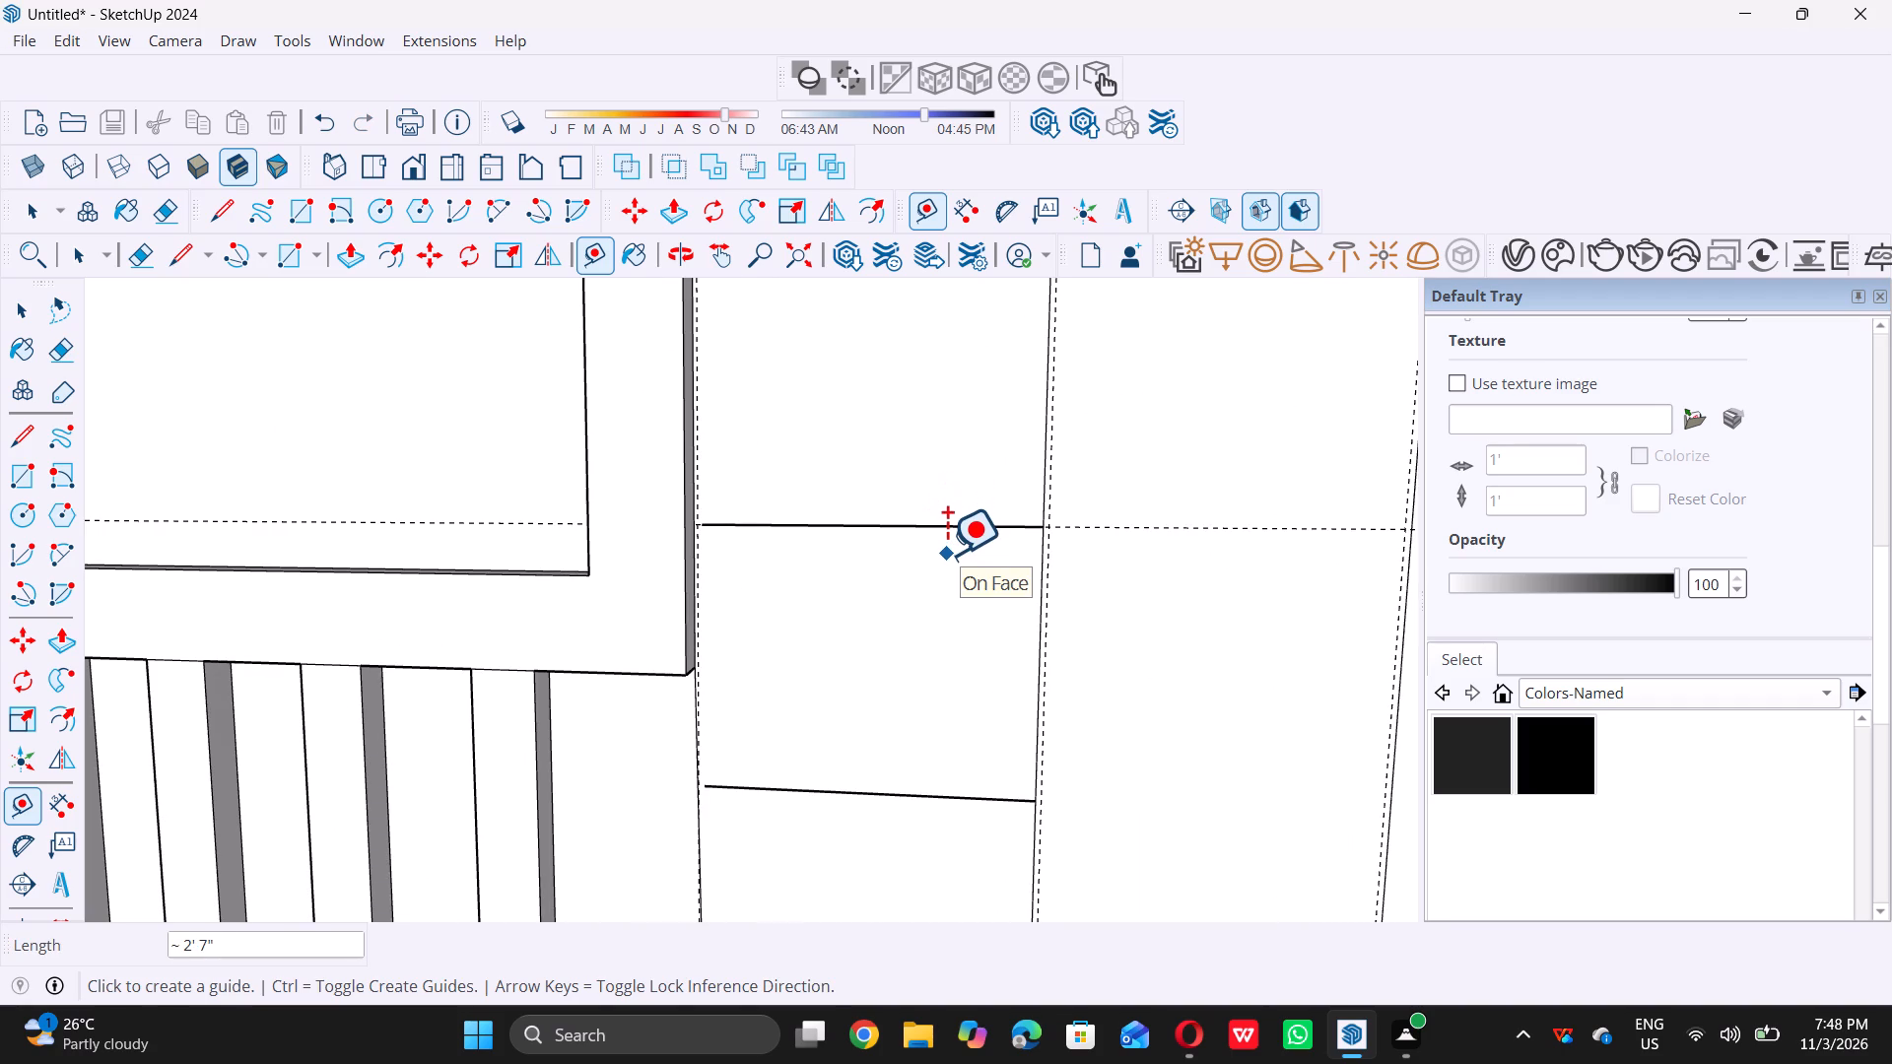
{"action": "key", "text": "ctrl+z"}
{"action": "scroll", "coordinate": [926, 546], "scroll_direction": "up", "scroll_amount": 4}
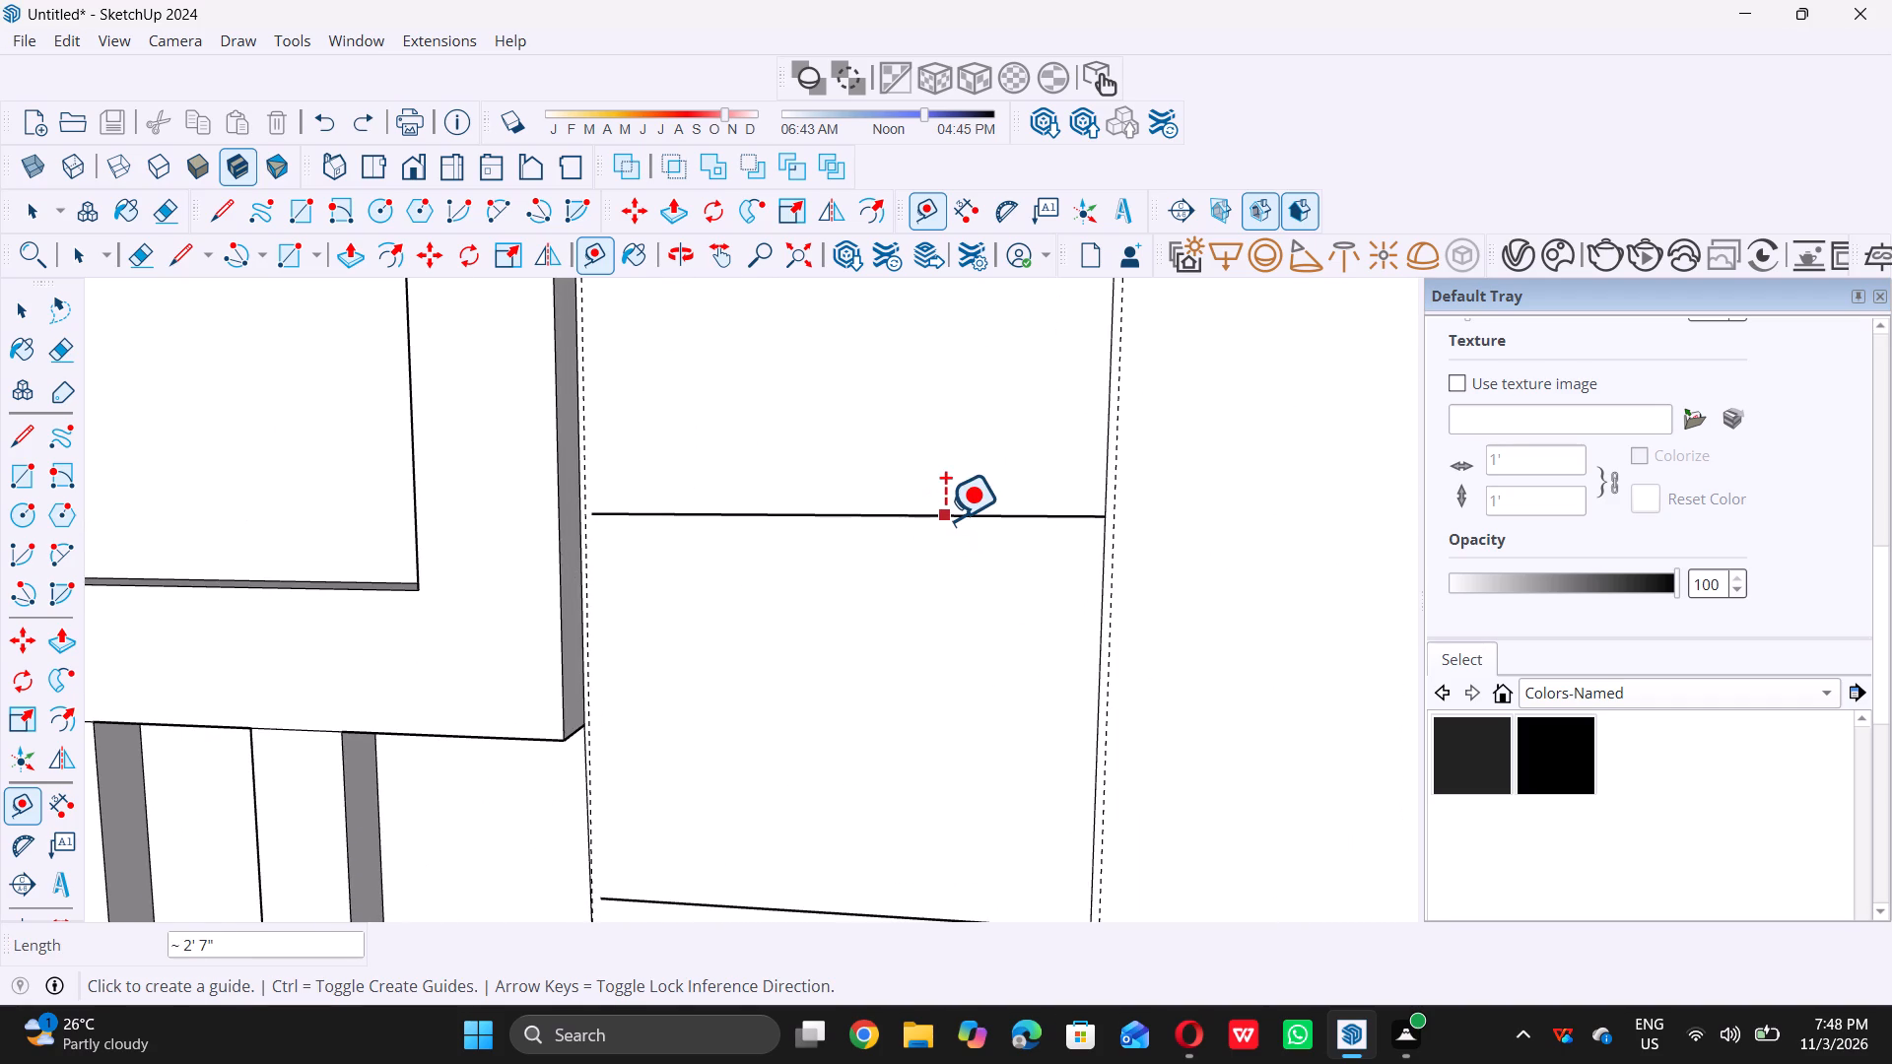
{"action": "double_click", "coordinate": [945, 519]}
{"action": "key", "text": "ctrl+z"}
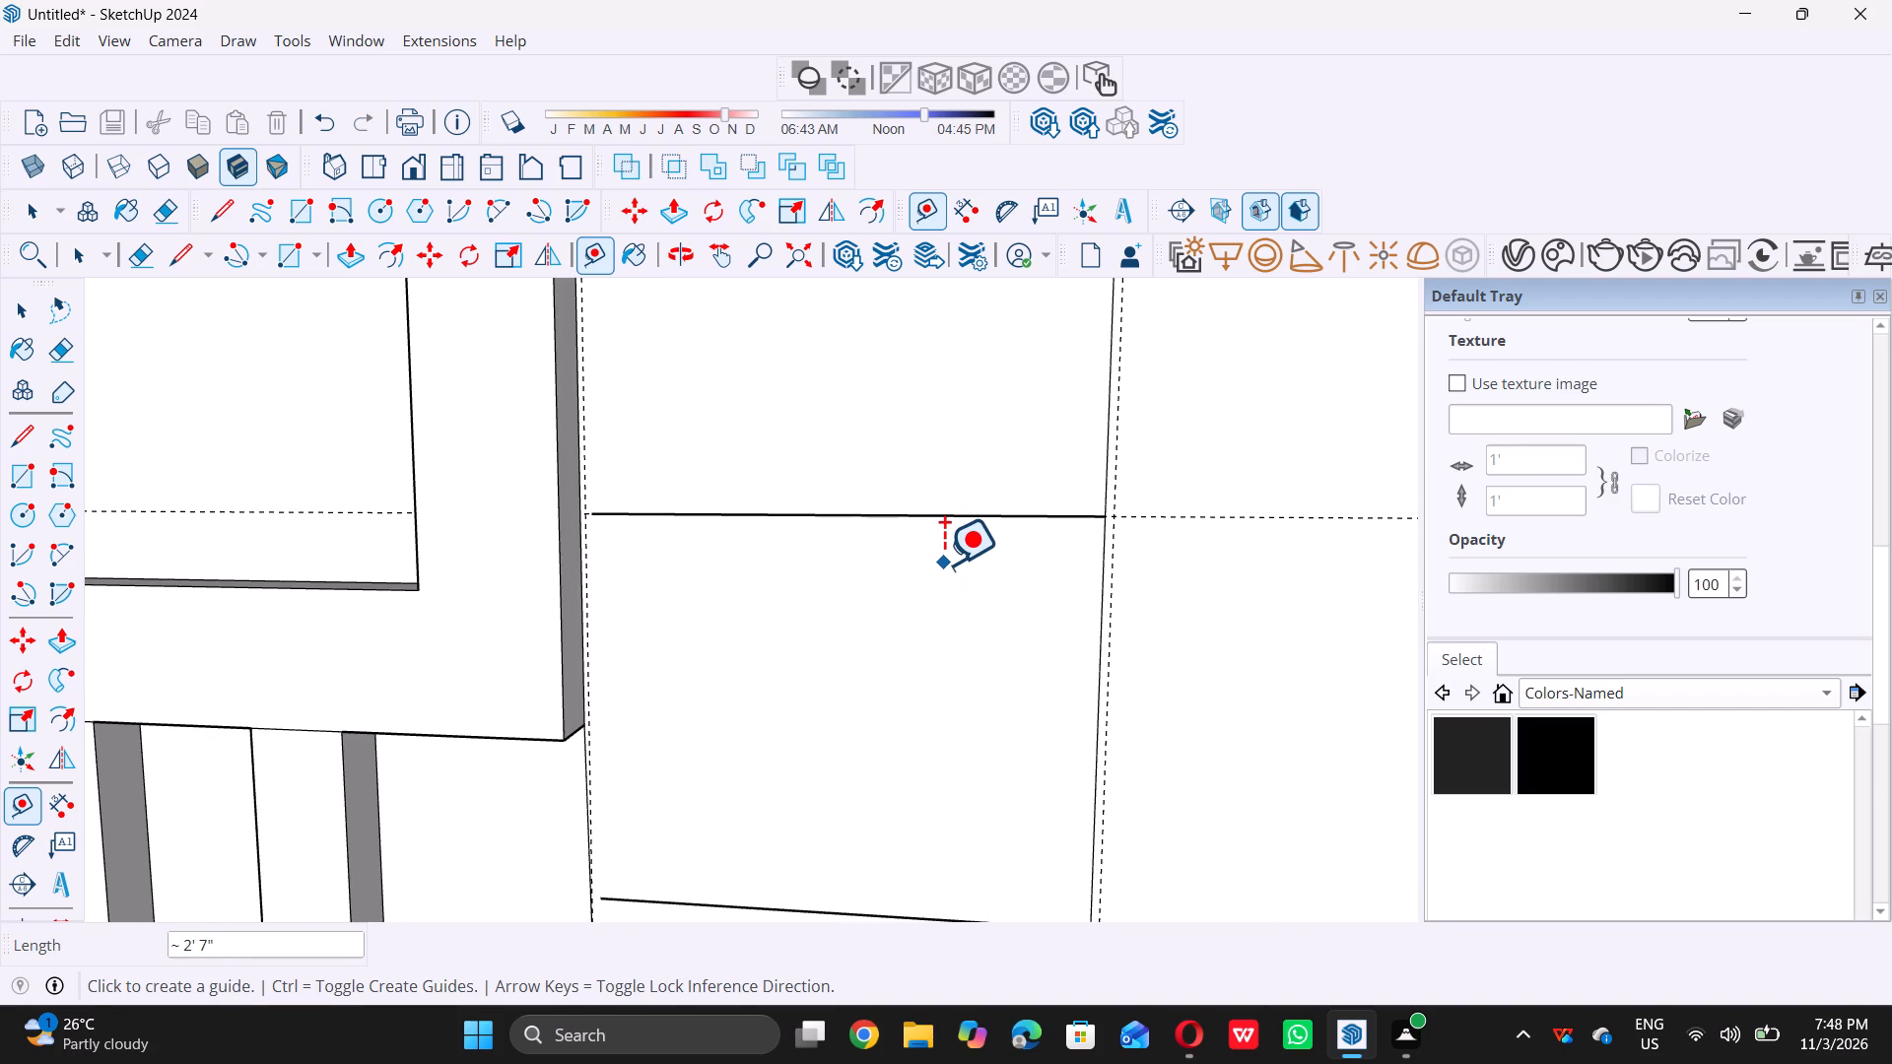
Place a horizontal guide 0.5" below the fifth division line of the tall rectangle's frame-side panel.
{"action": "middle_click_drag", "start_coordinate": [905, 602], "coordinate": [906, 556]}
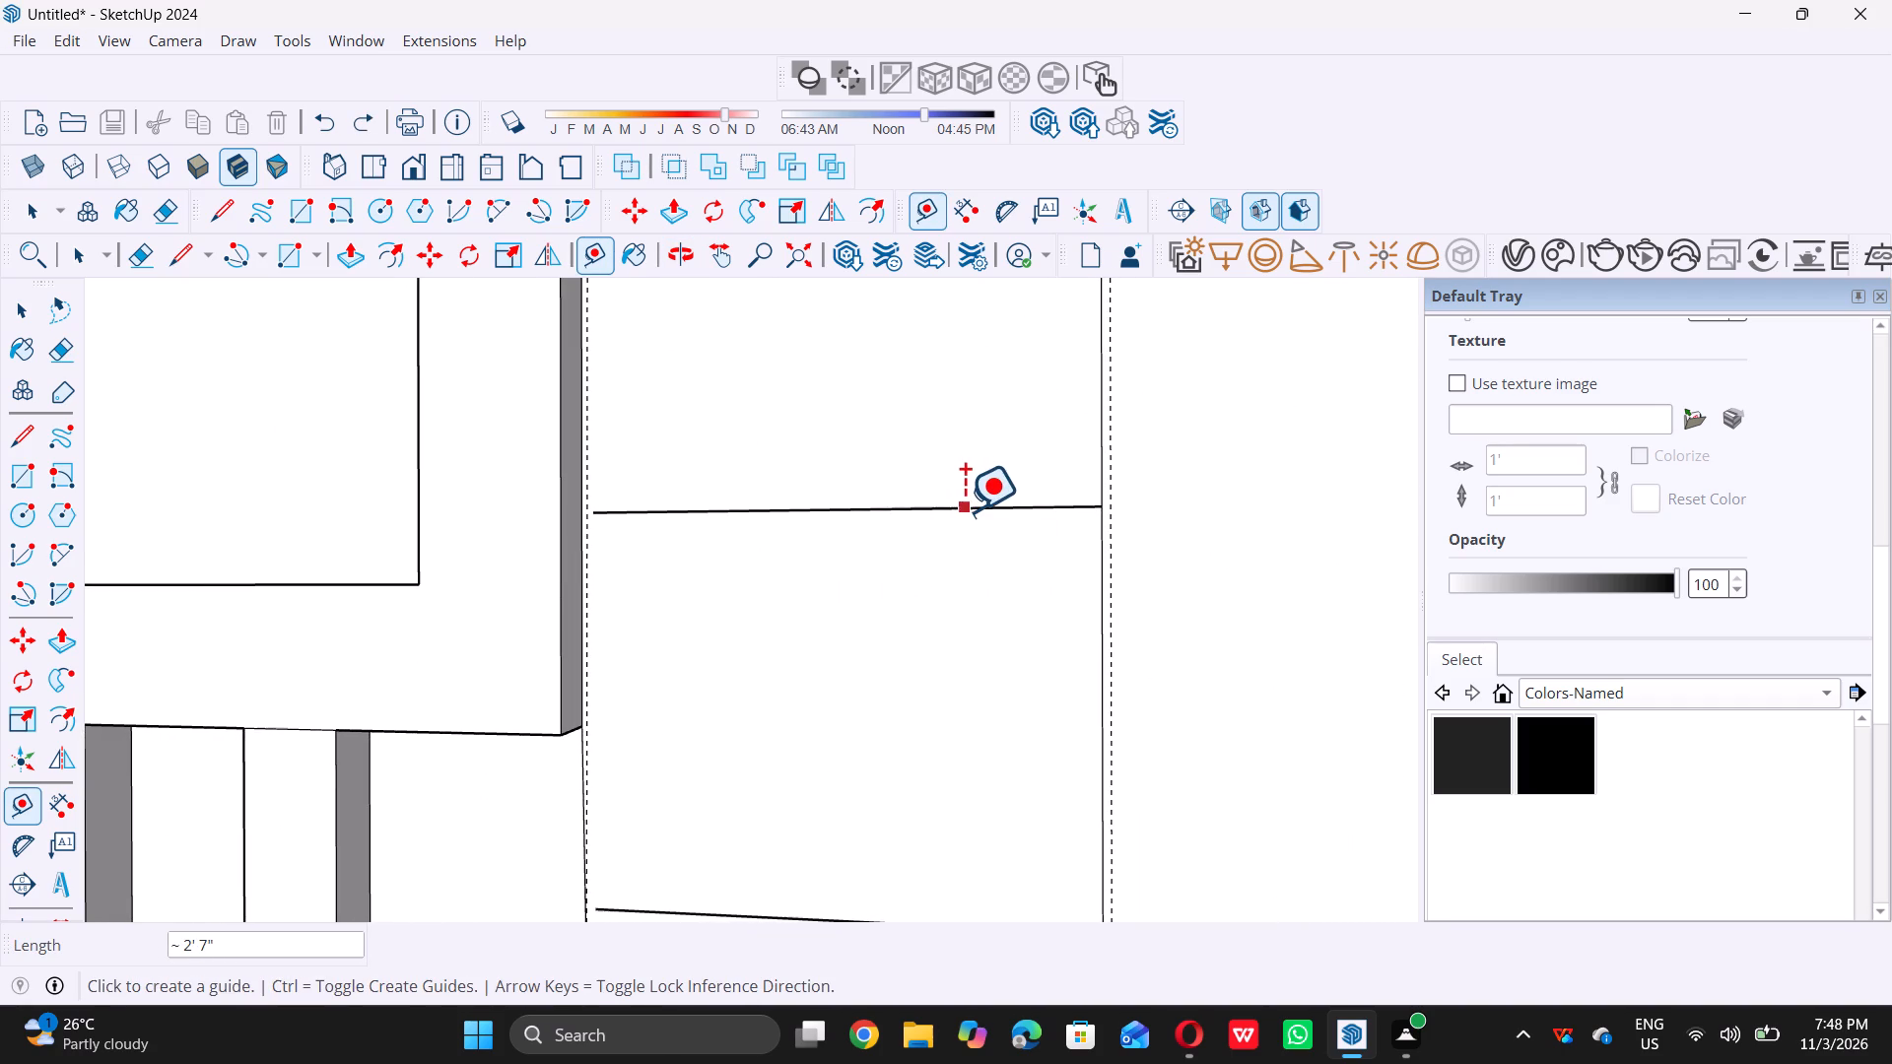
{"action": "left_click", "coordinate": [965, 510]}
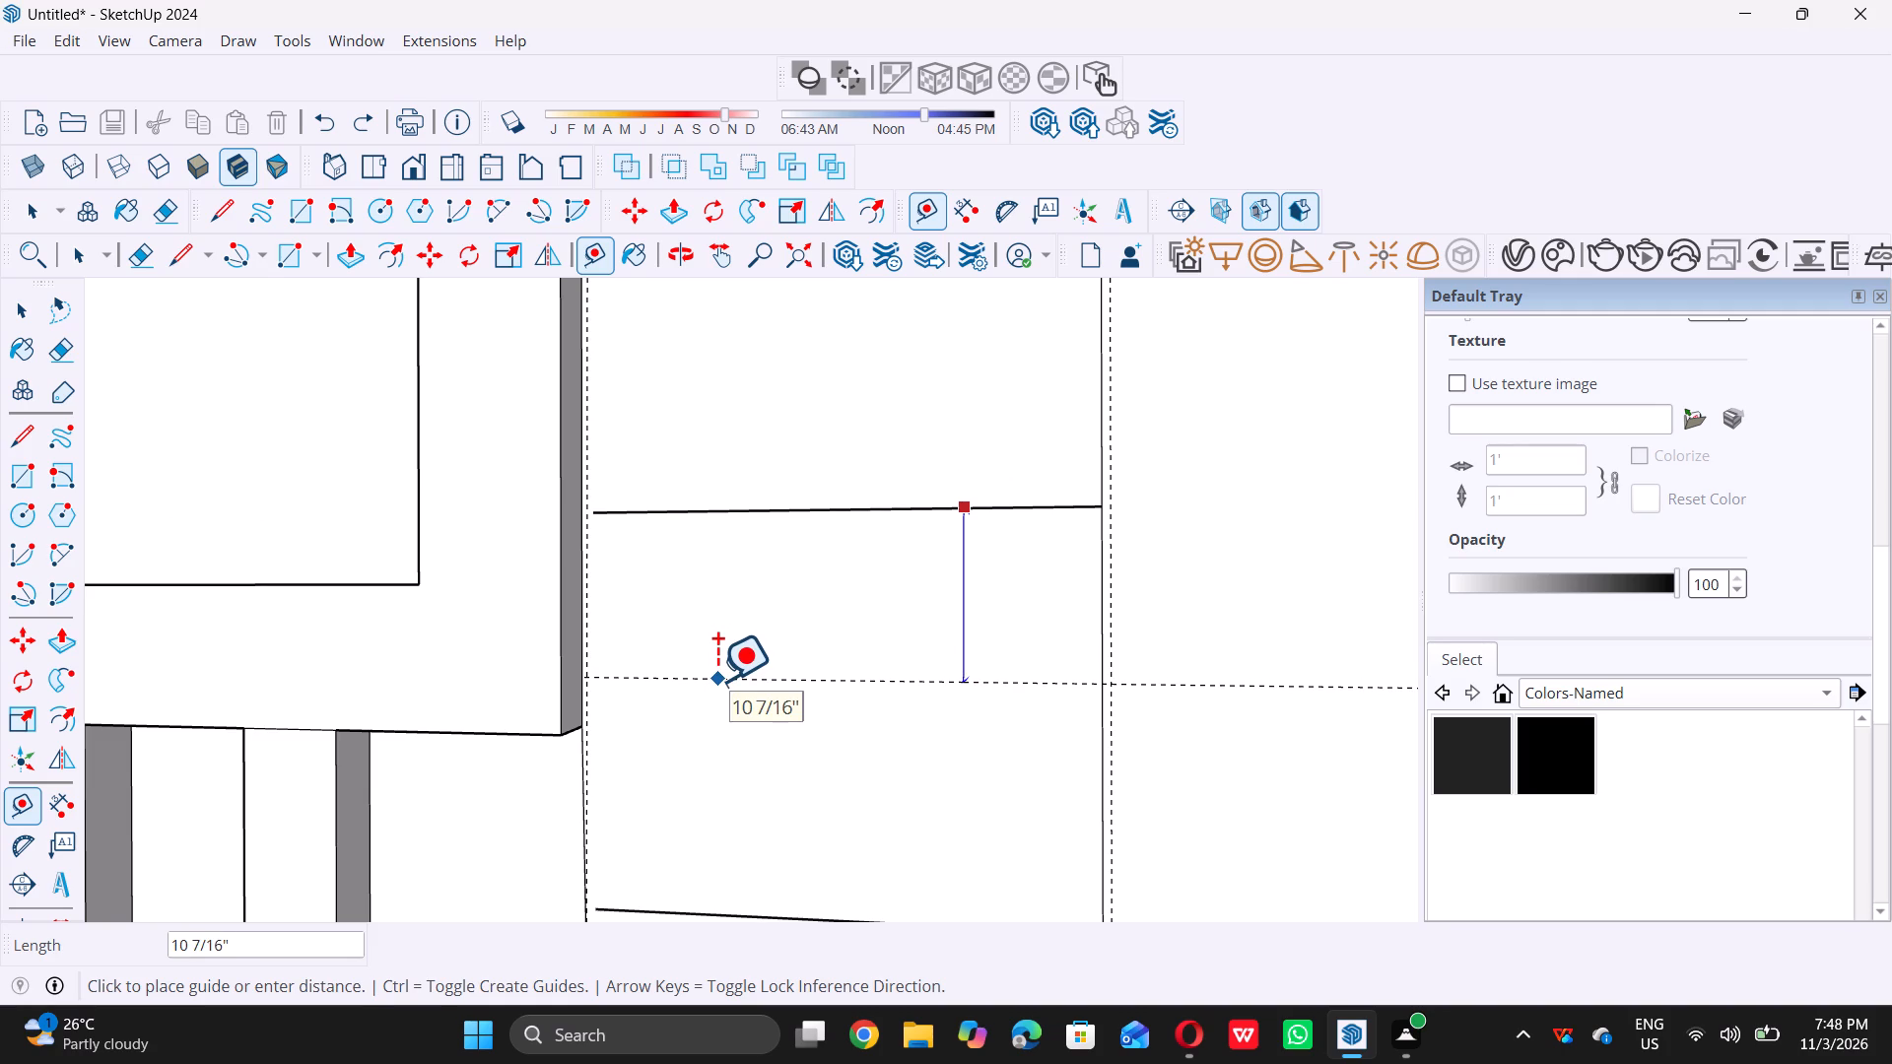
{"action": "type", "text": "0.5"}
{"action": "key", "text": "shift+quotedbl"}
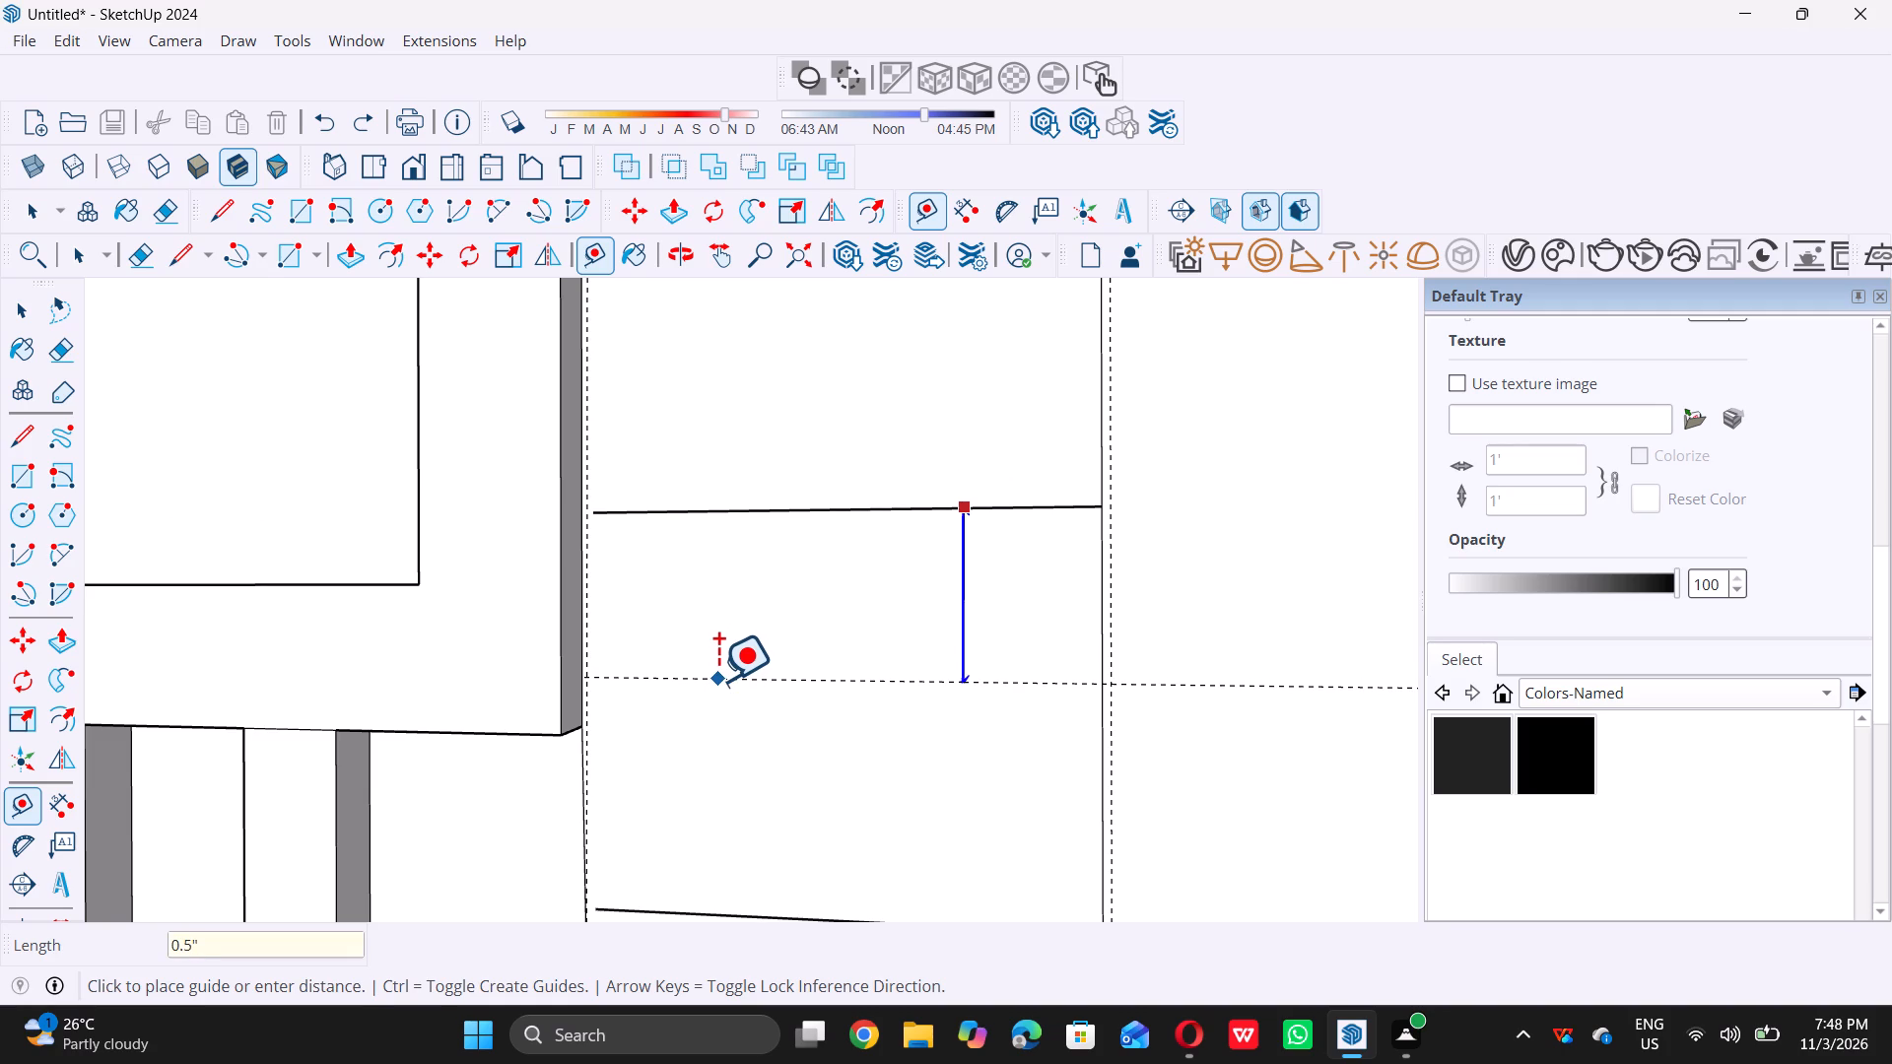
{"action": "key", "text": "Return"}
Place a horizontal guide 0.5" below the sixth division line of the tall rectangle's frame-side panel.
{"action": "scroll", "coordinate": [719, 672], "scroll_direction": "down", "scroll_amount": 4}
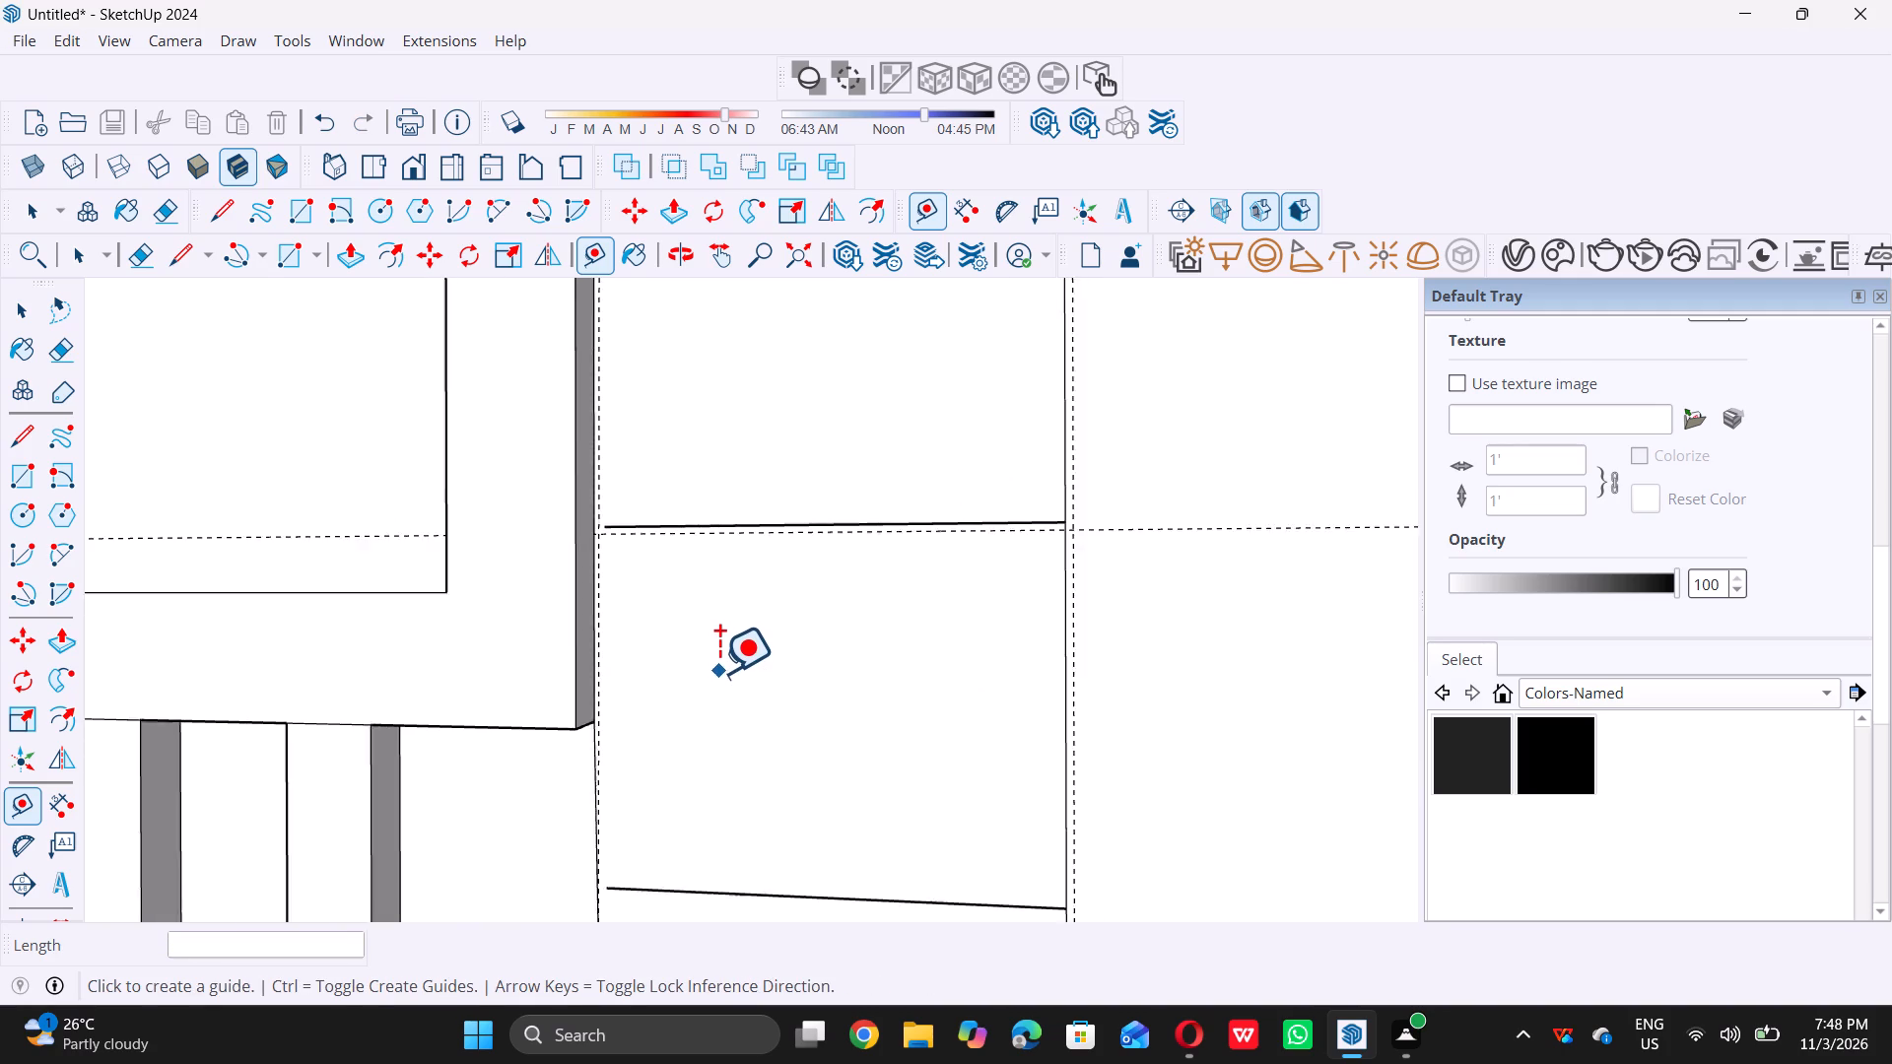
{"action": "scroll", "coordinate": [719, 672], "scroll_direction": "down", "scroll_amount": 8}
{"action": "scroll", "coordinate": [762, 571], "scroll_direction": "down", "scroll_amount": 5}
{"action": "scroll", "coordinate": [737, 712], "scroll_direction": "up", "scroll_amount": 9}
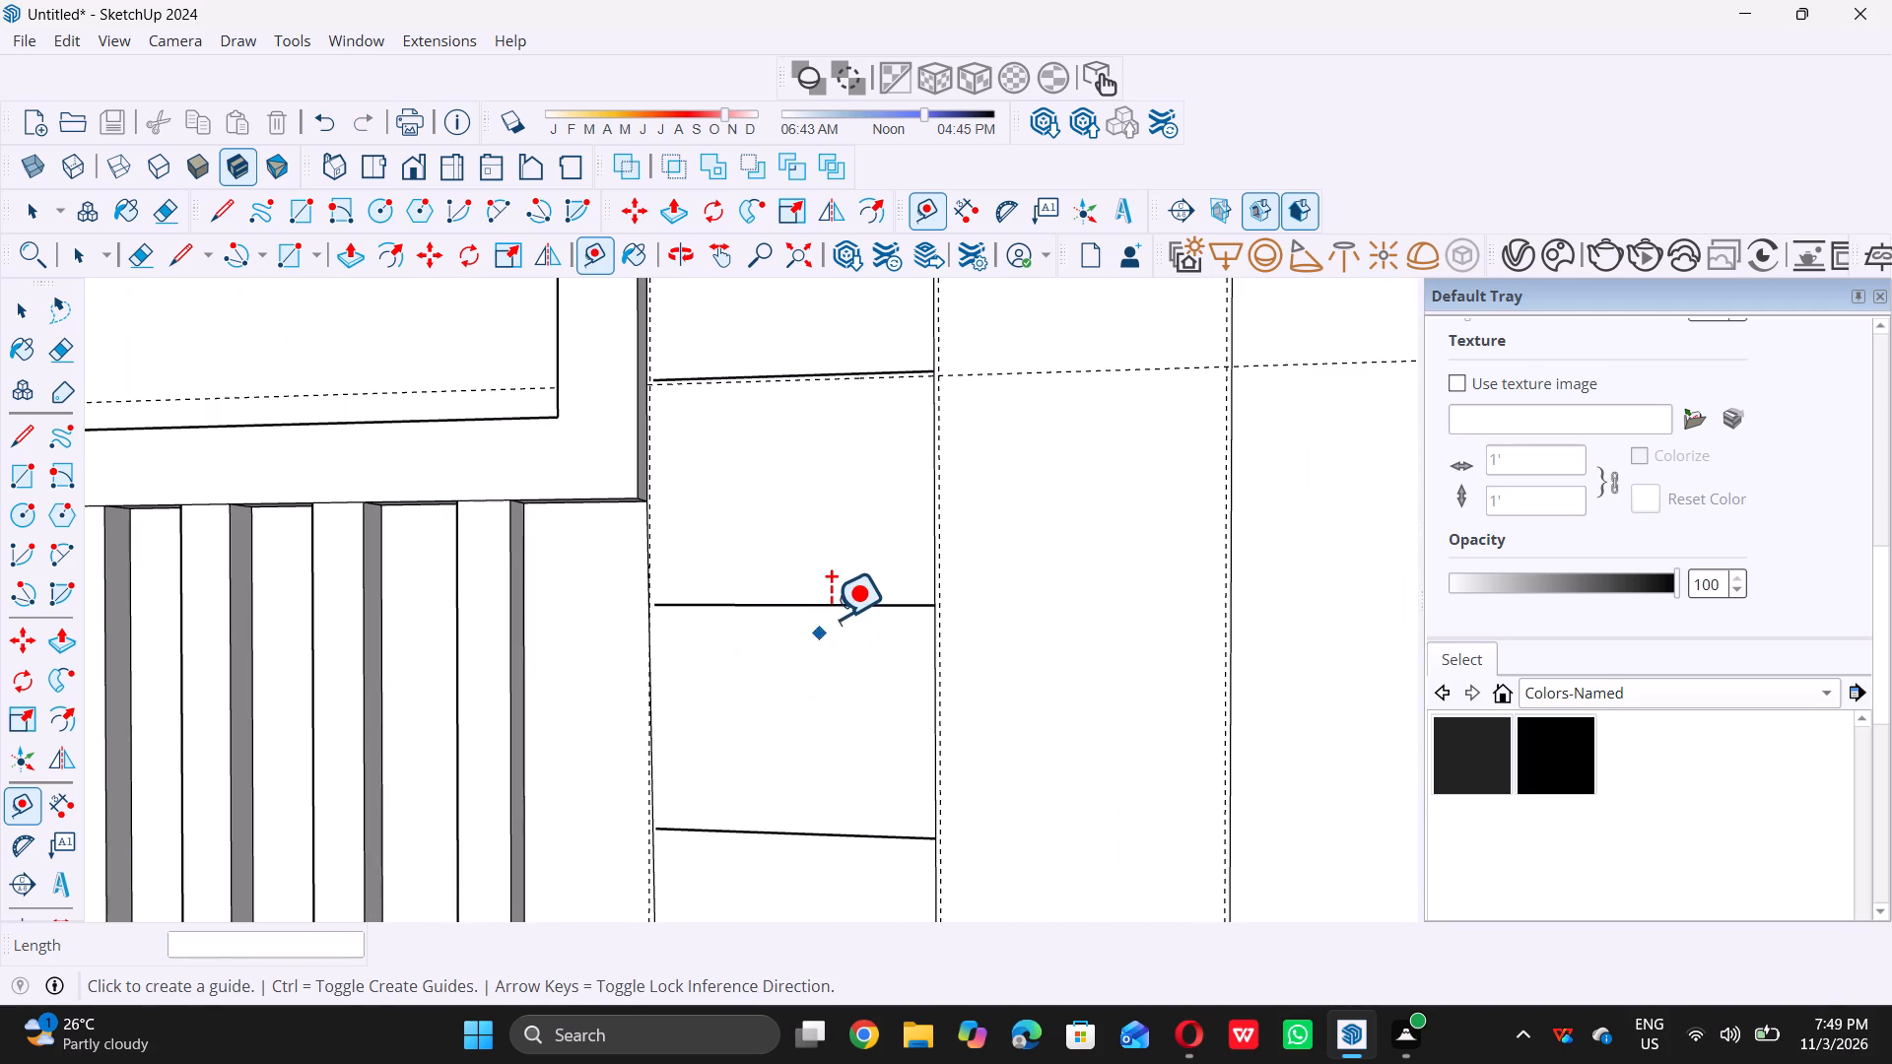
{"action": "left_click", "coordinate": [845, 605]}
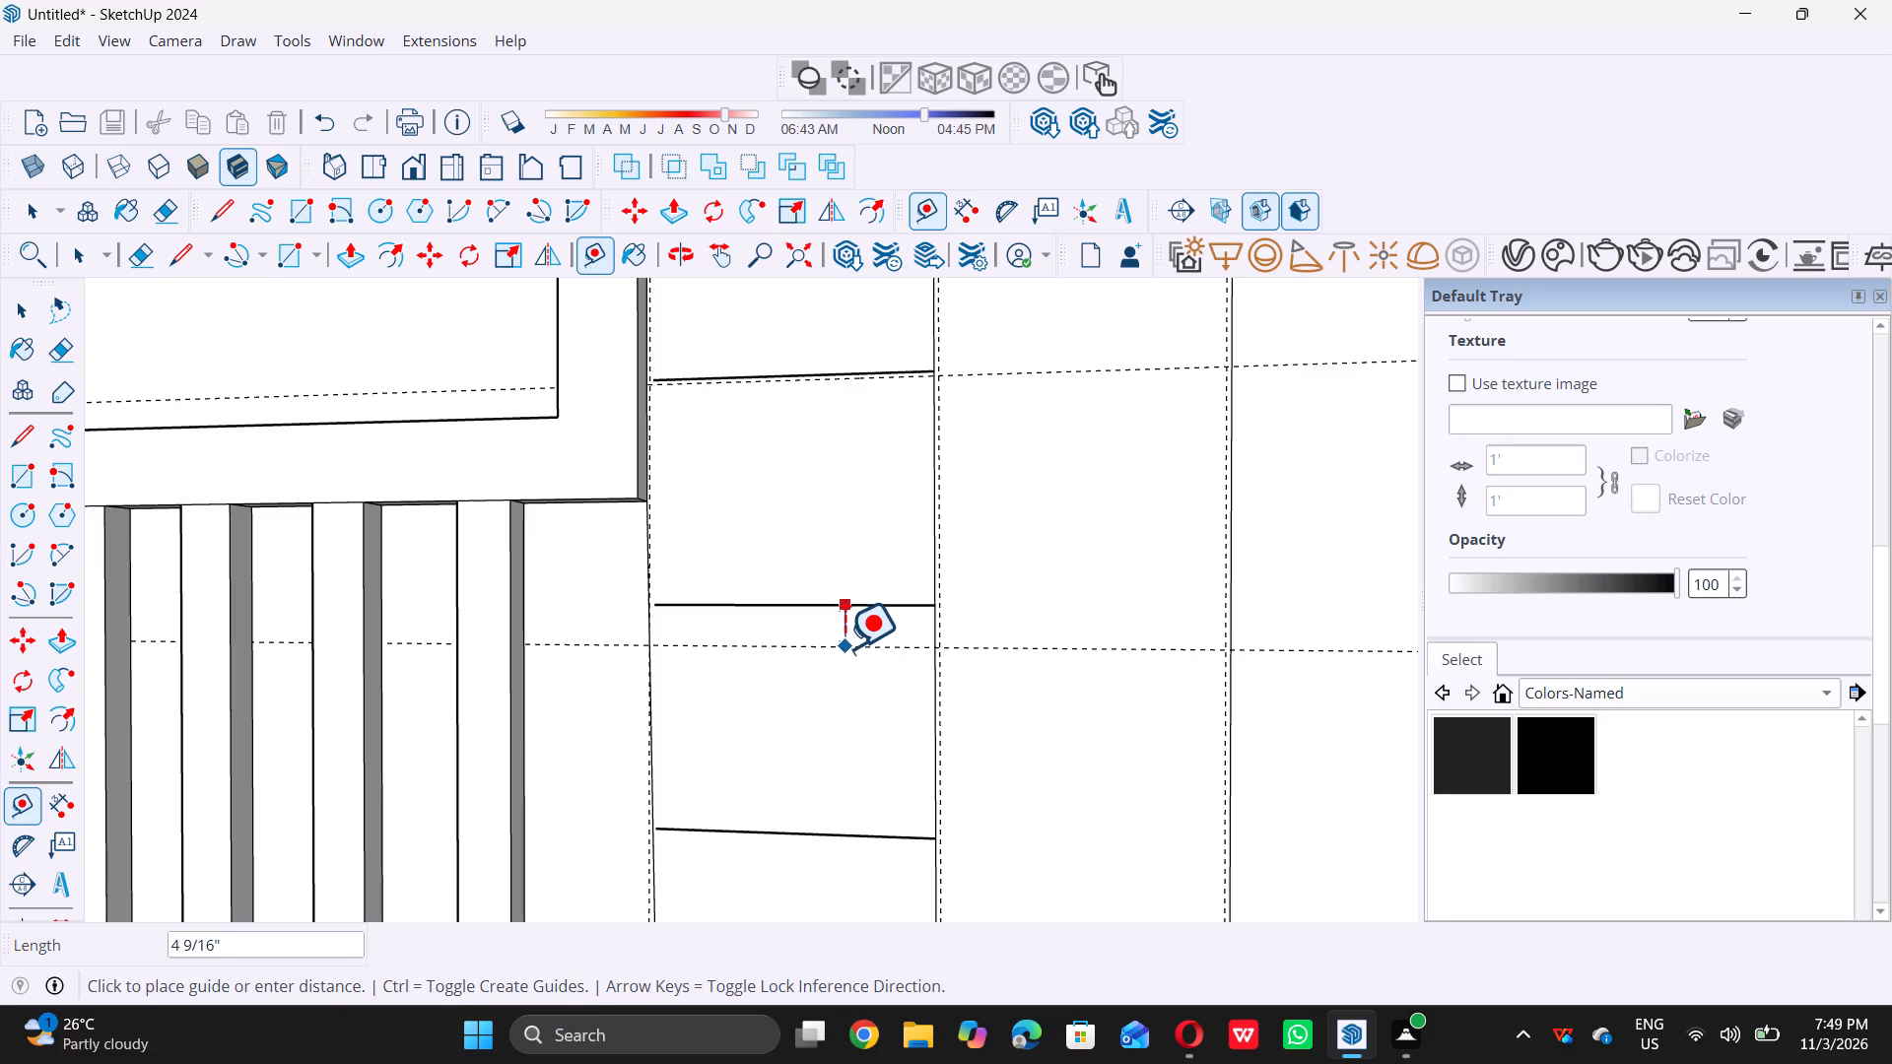
{"action": "type", "text": "0.5"}
{"action": "key", "text": "shift+quotedbl"}
{"action": "key", "text": "Return"}
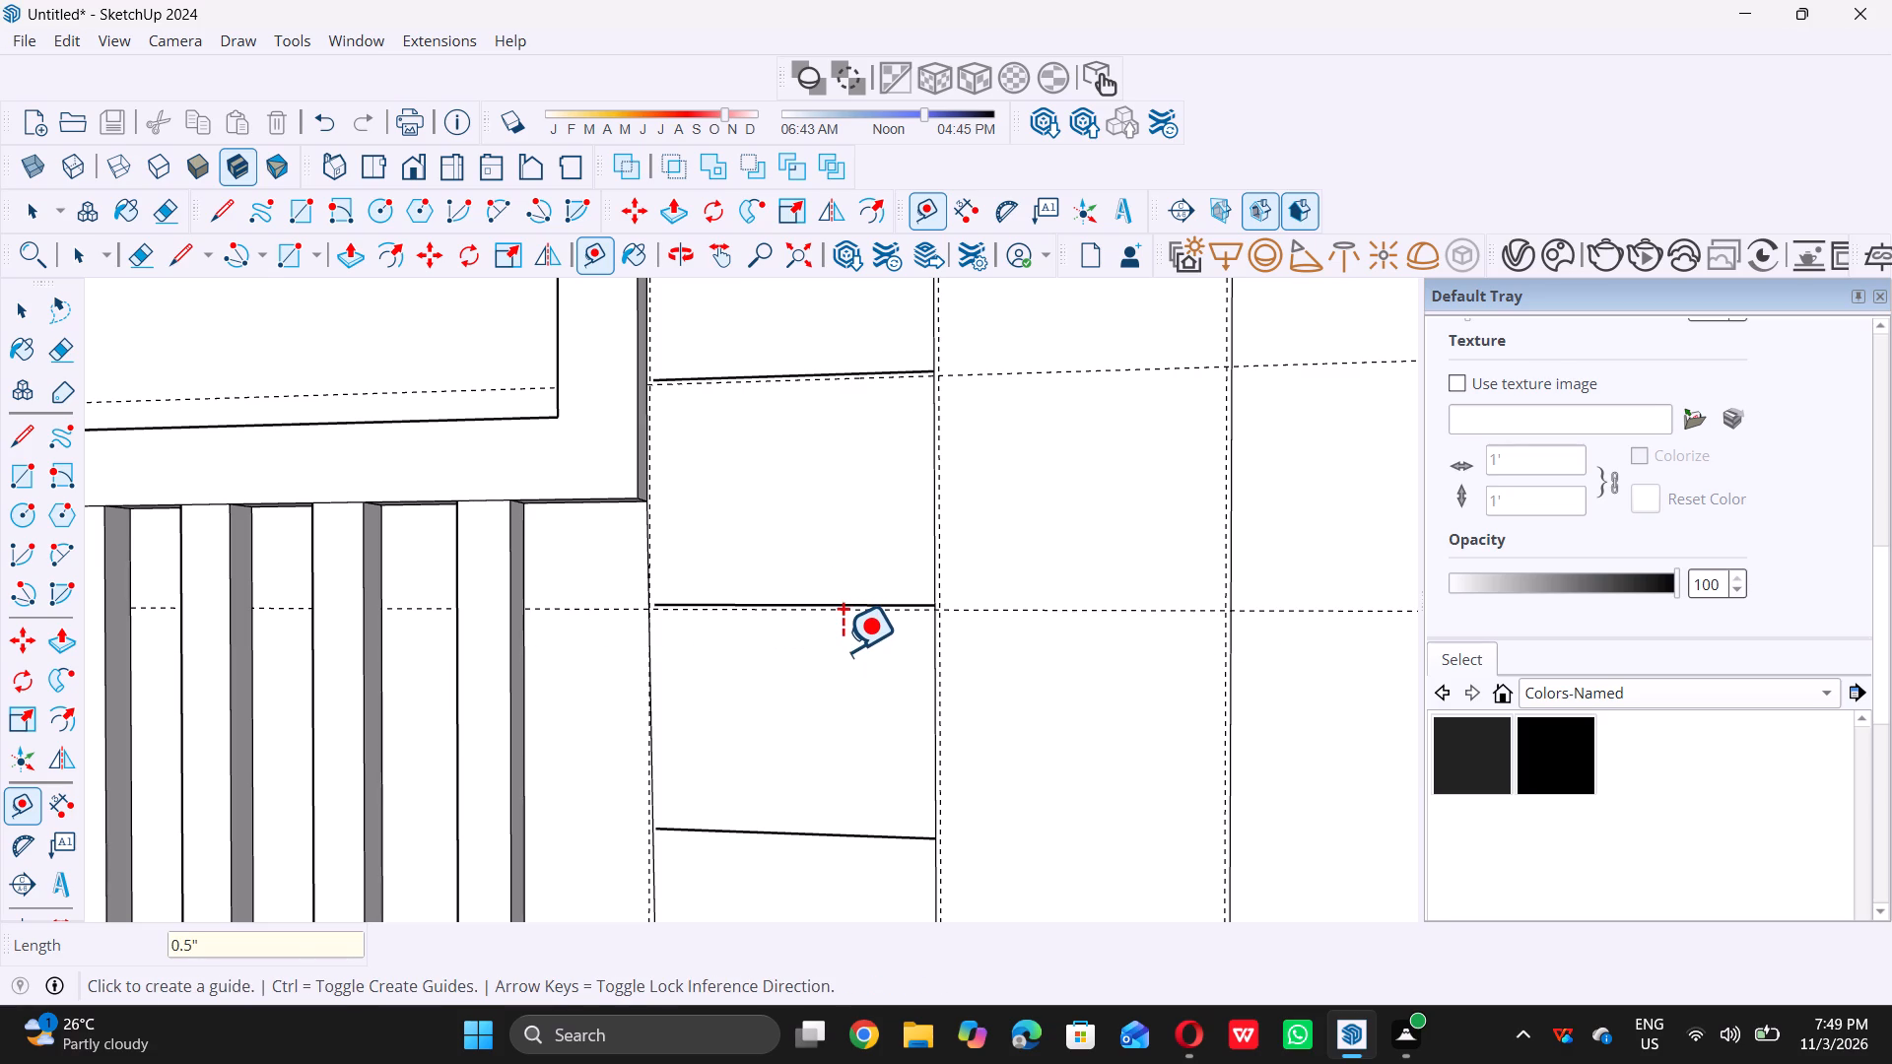
Place a horizontal guide 0.5" below the seventh and lowest division line of the tall rectangle.
{"action": "scroll", "coordinate": [843, 649], "scroll_direction": "down", "scroll_amount": 12}
{"action": "scroll", "coordinate": [789, 791], "scroll_direction": "up", "scroll_amount": 10}
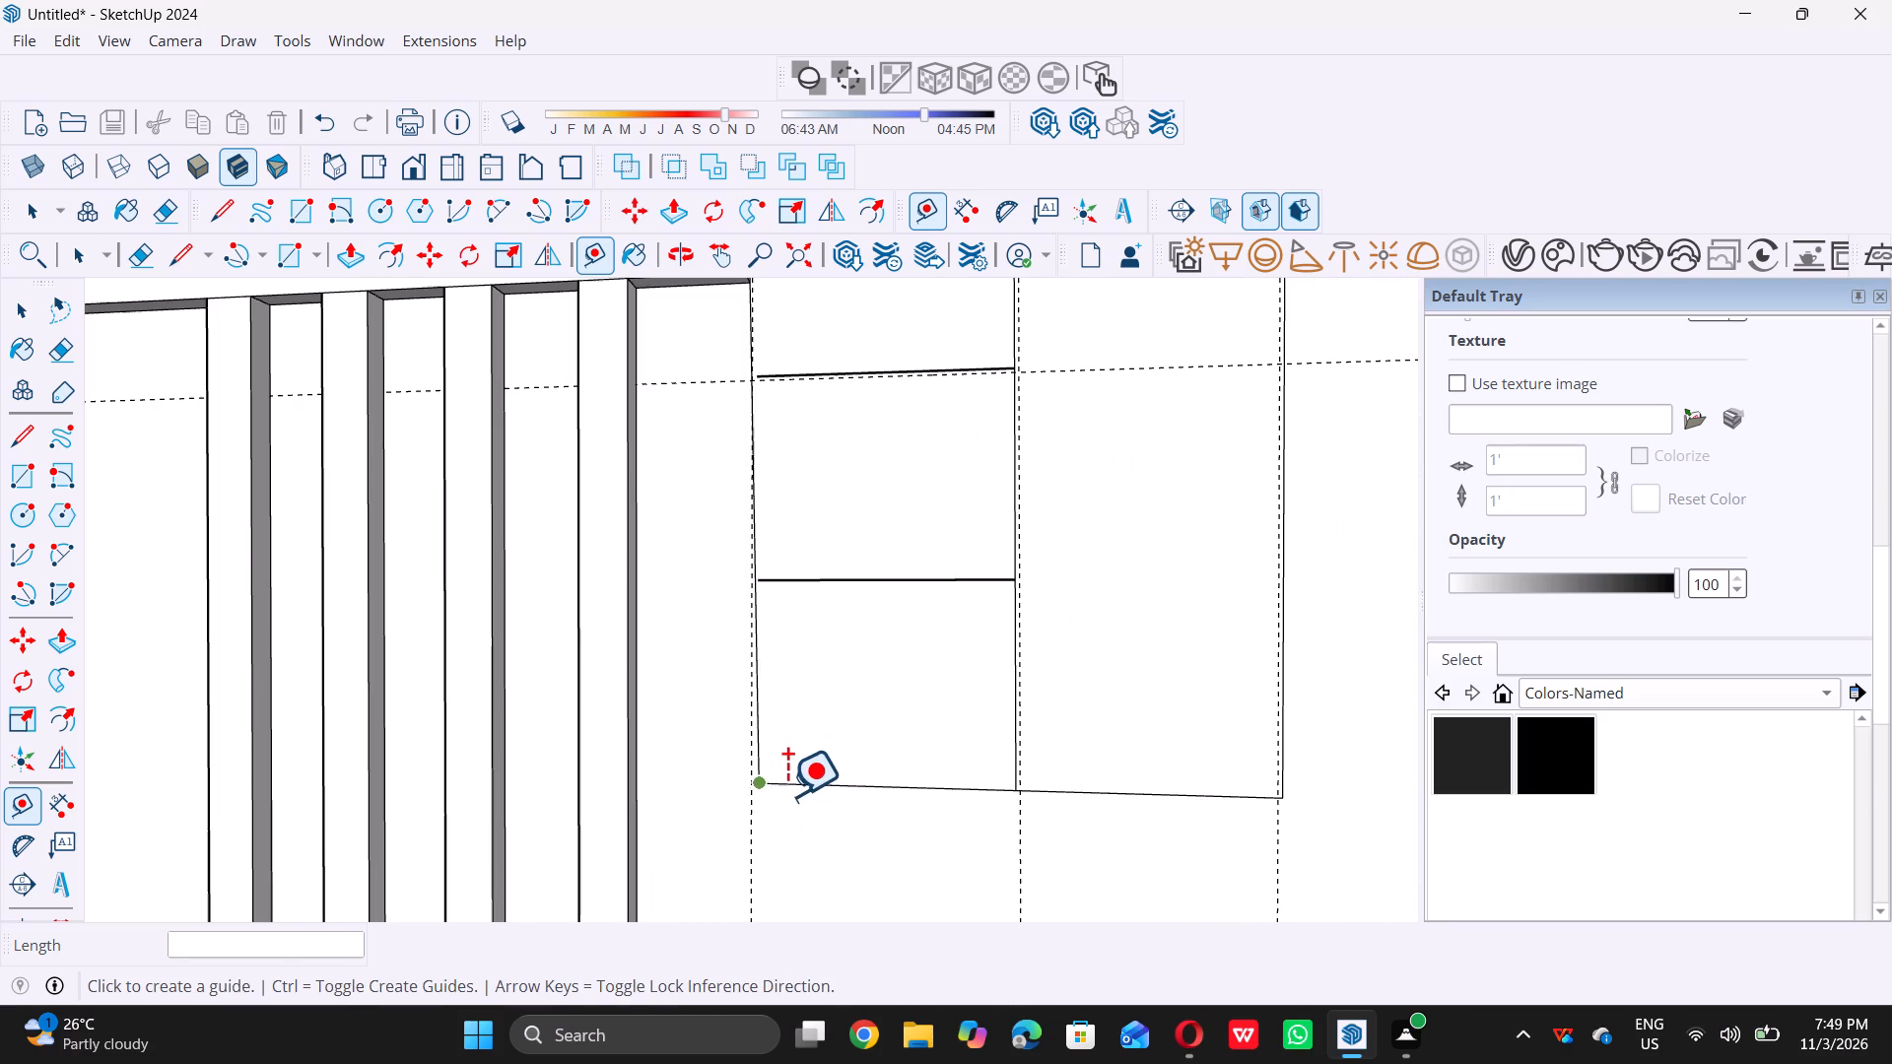
{"action": "left_click", "coordinate": [925, 586]}
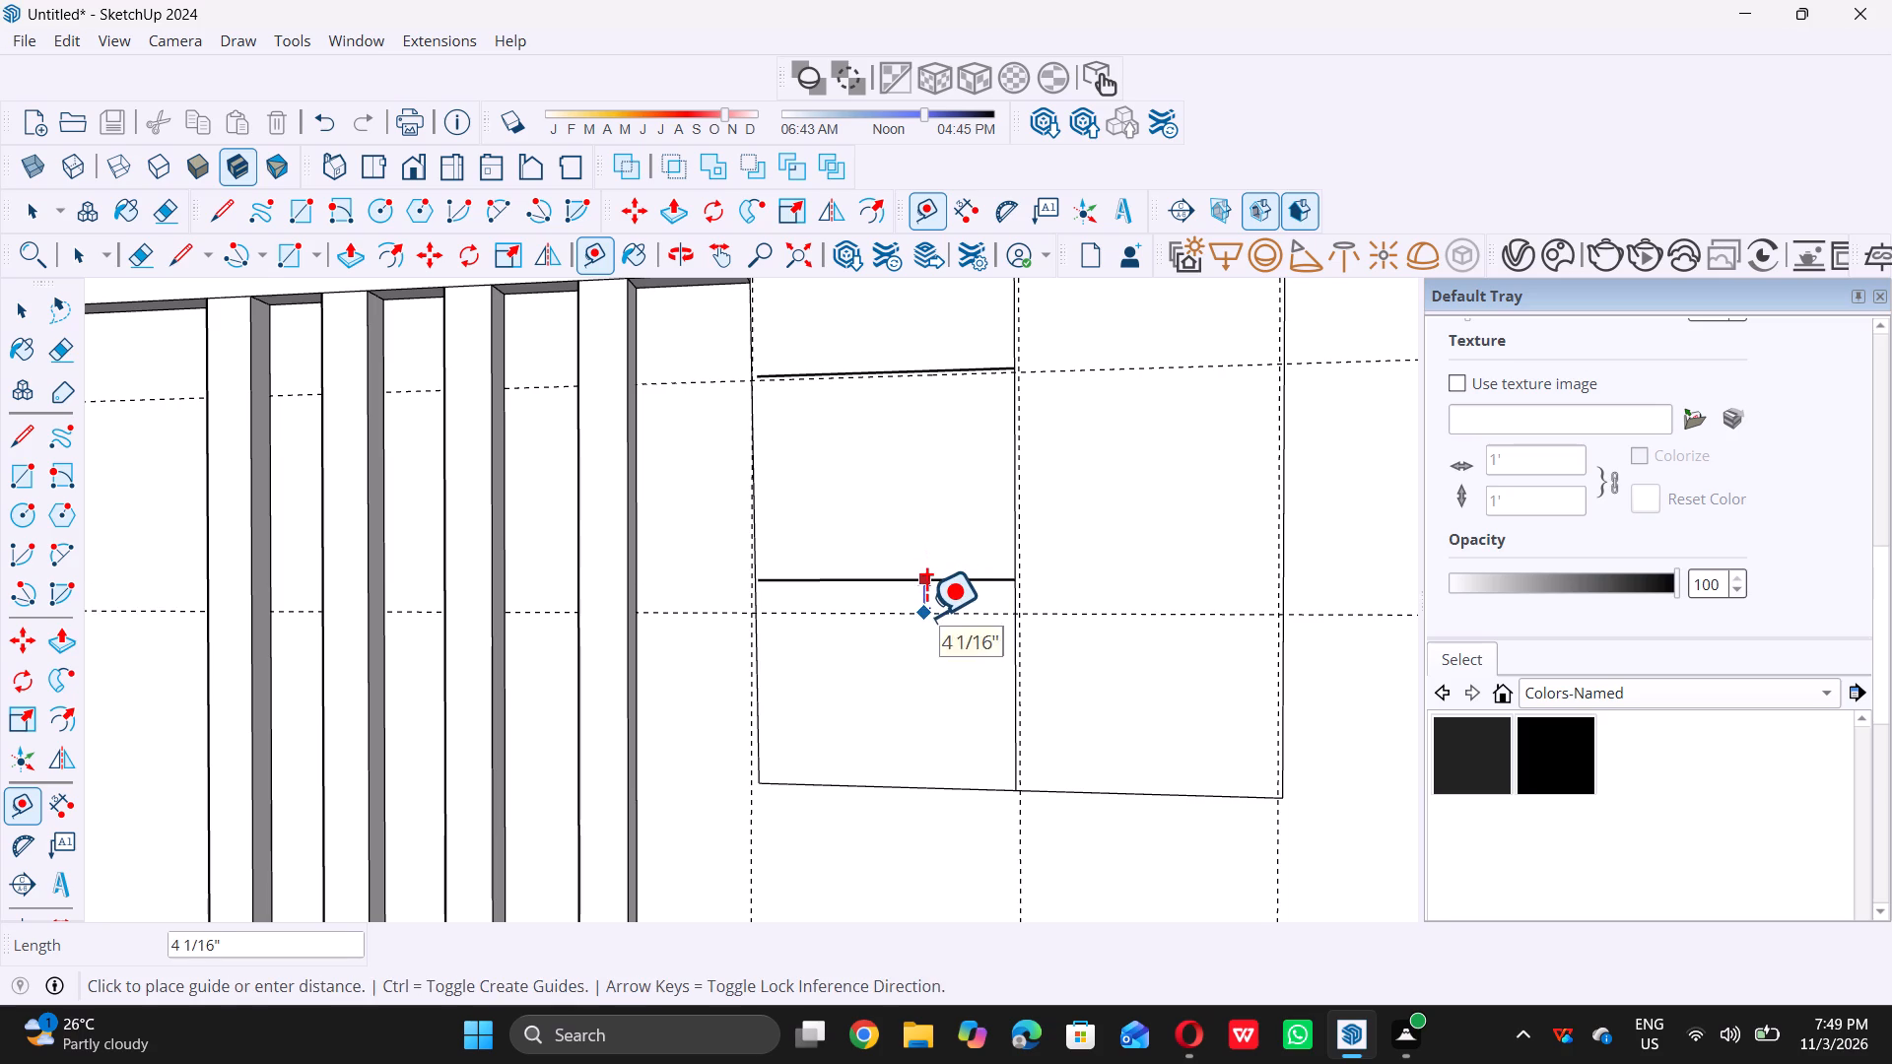
{"action": "type", "text": "0.5"}
{"action": "key", "text": "shift+quotedbl"}
{"action": "key", "text": "Return"}
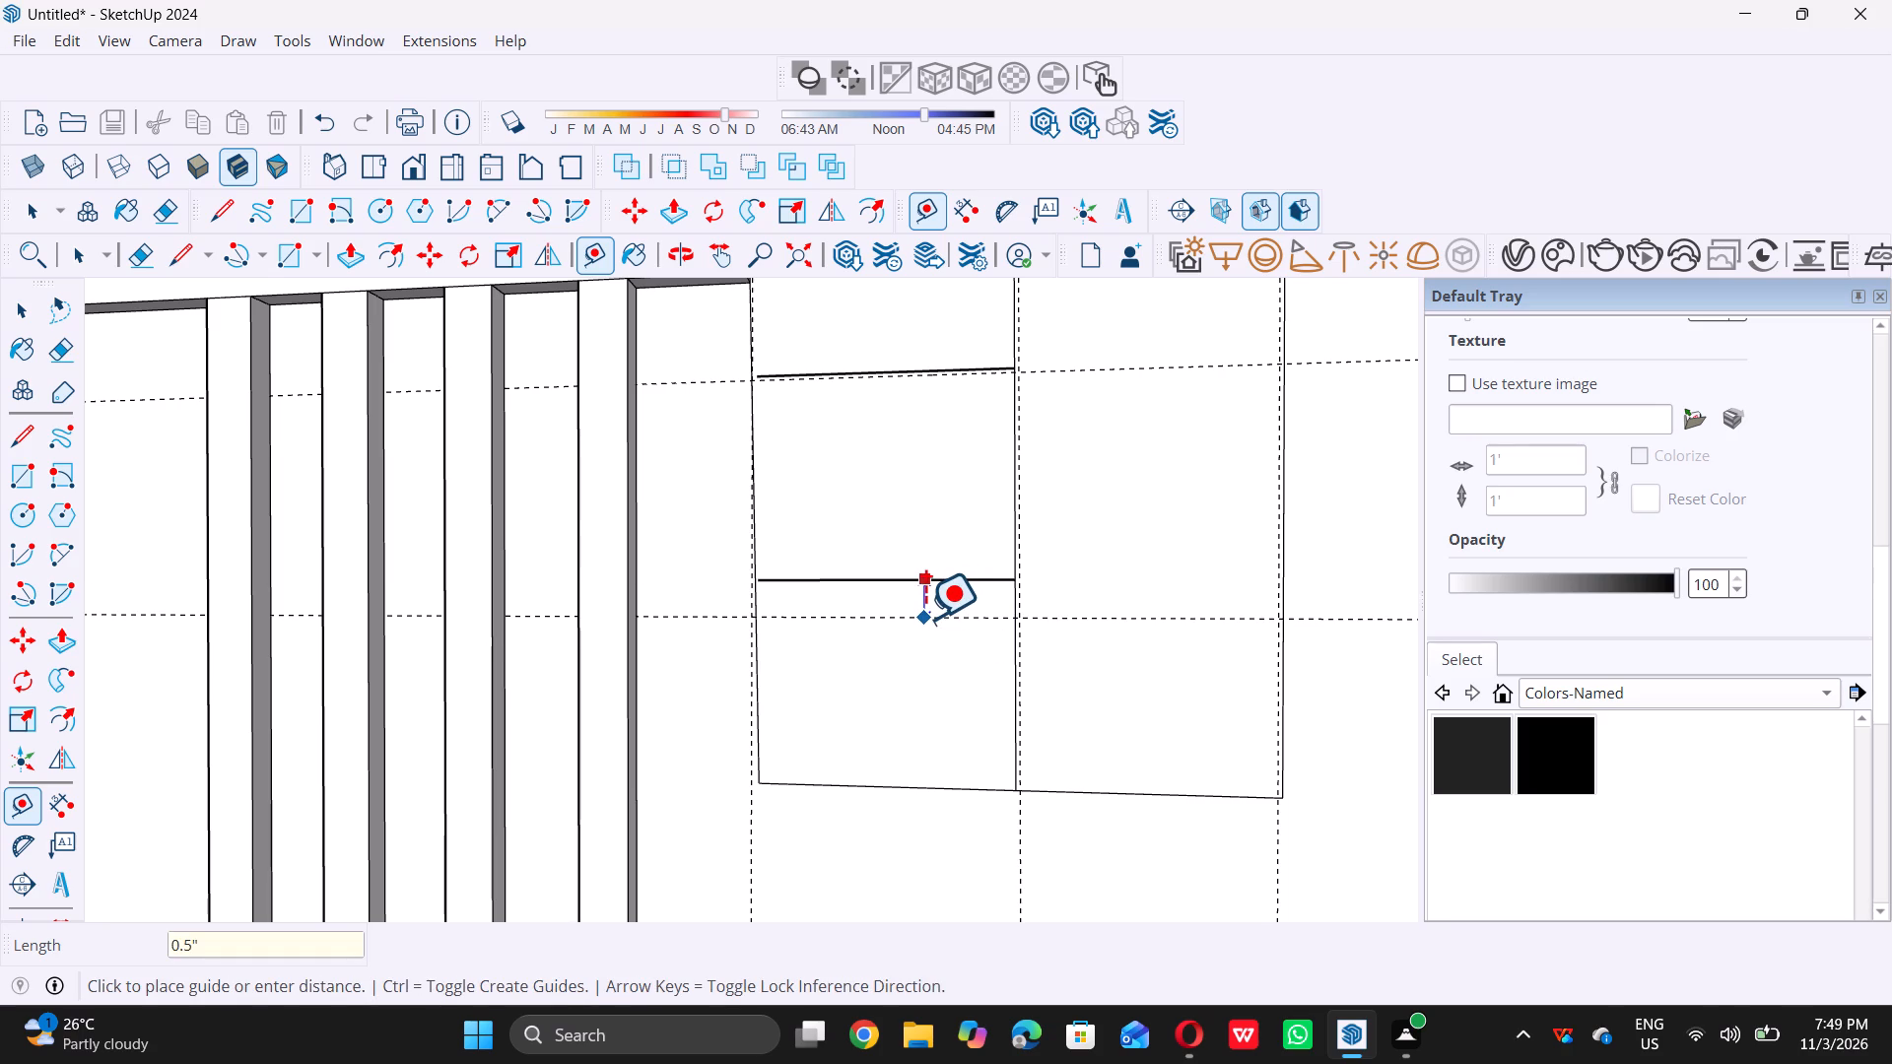
{"action": "key", "text": "space"}
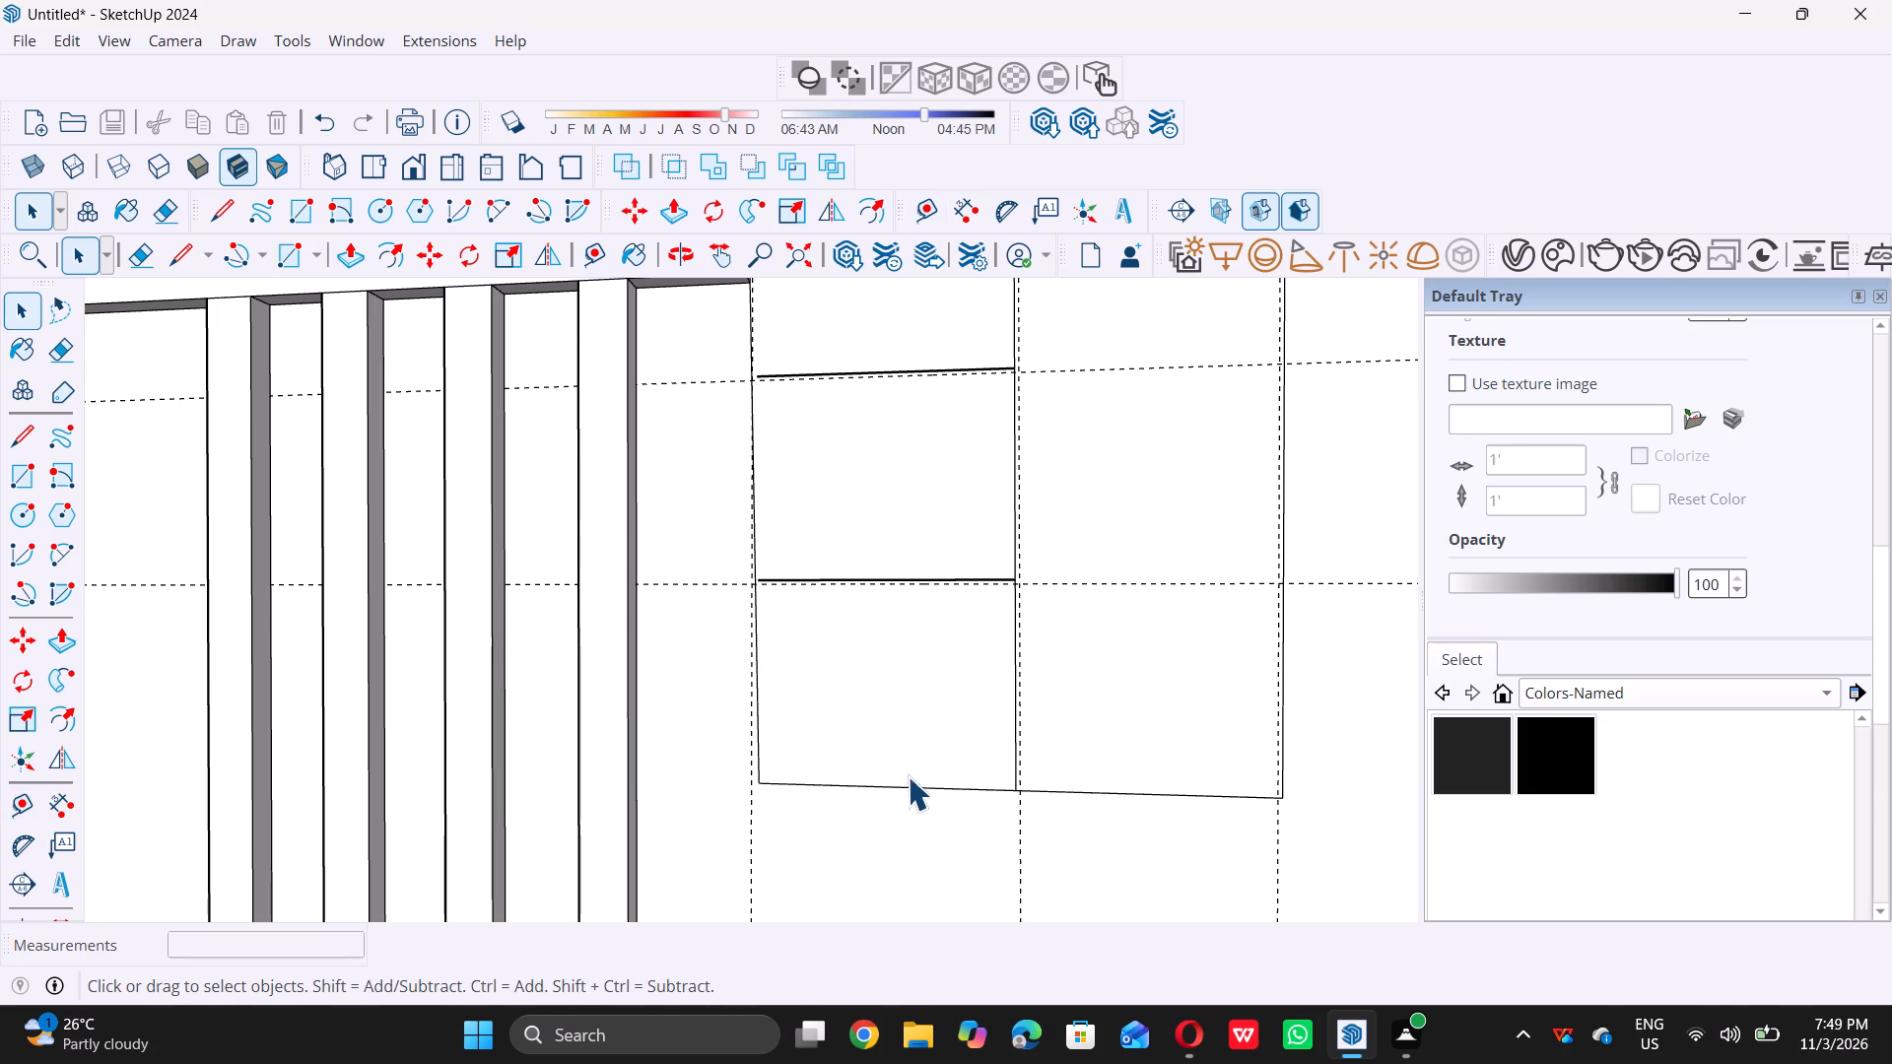
Place a horizontal guide 0.5" above the bottom edge of the tall two-panel rectangle.
{"action": "key", "text": "t"}
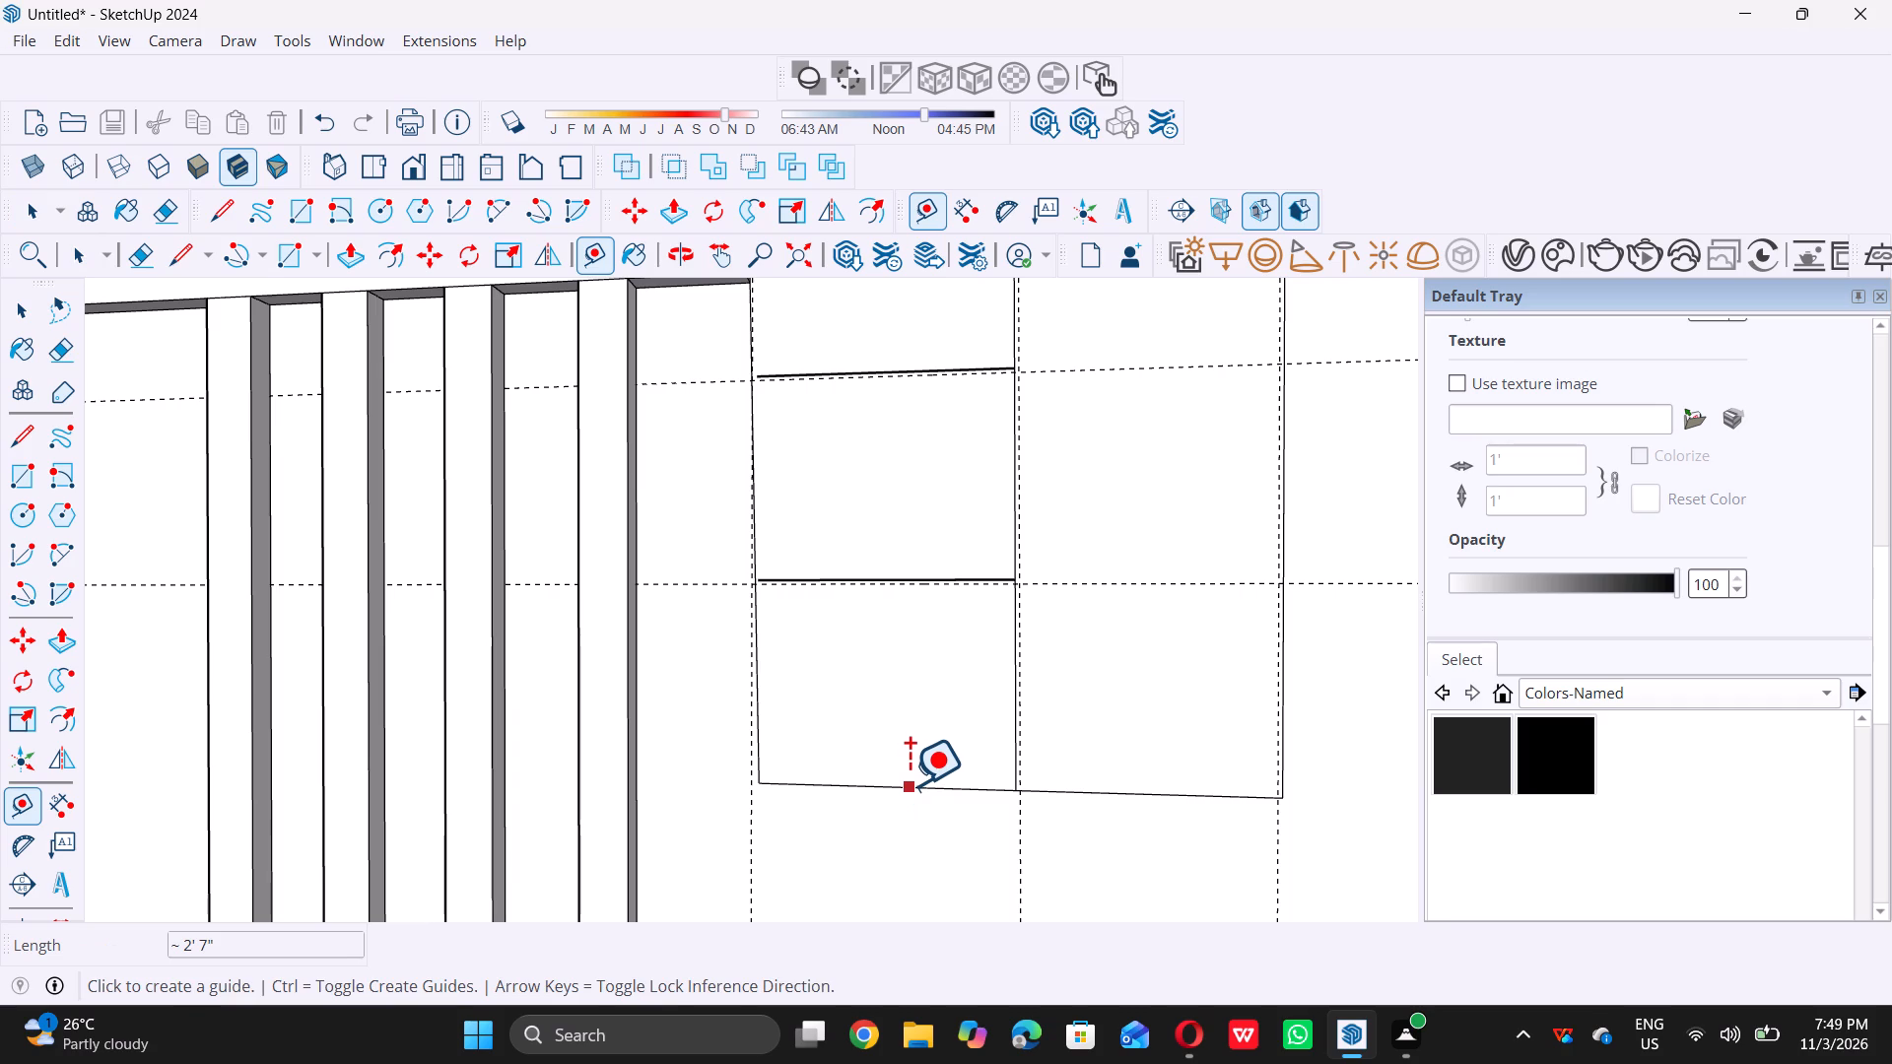
{"action": "left_click", "coordinate": [910, 784]}
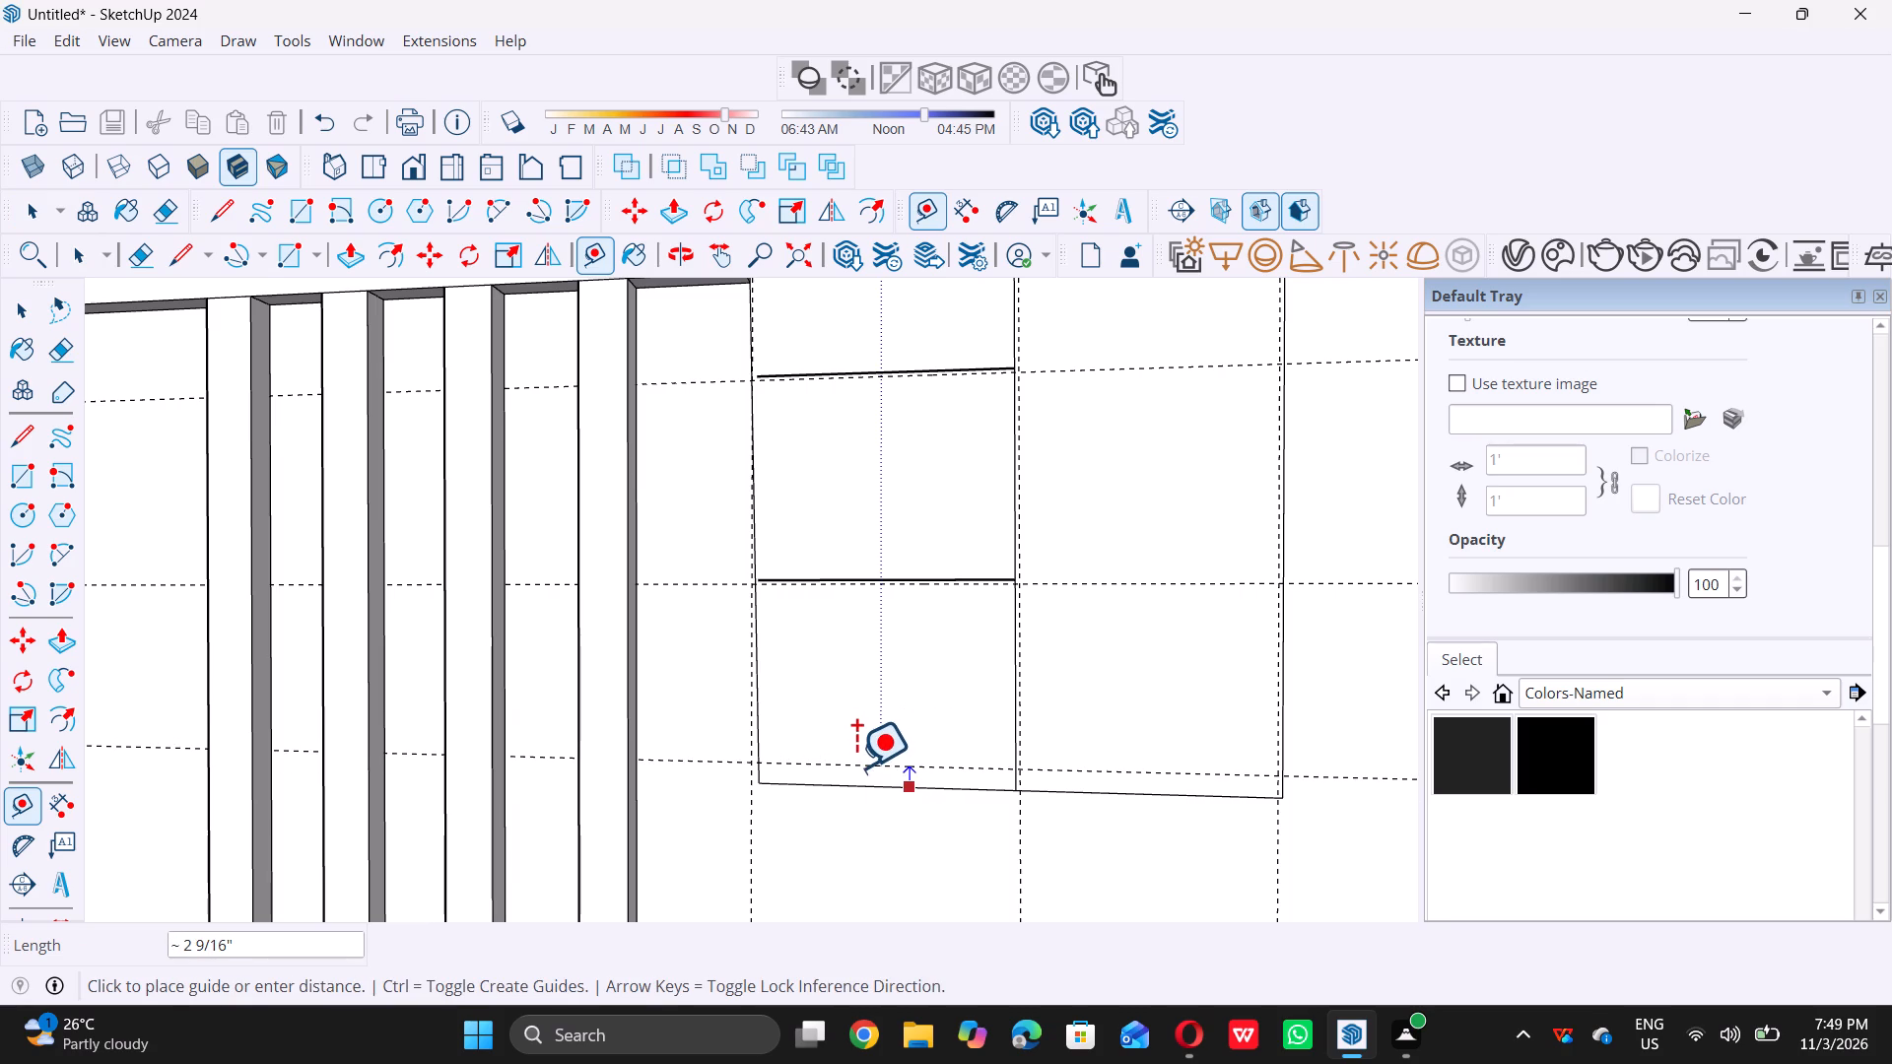
{"action": "type", "text": "0."}
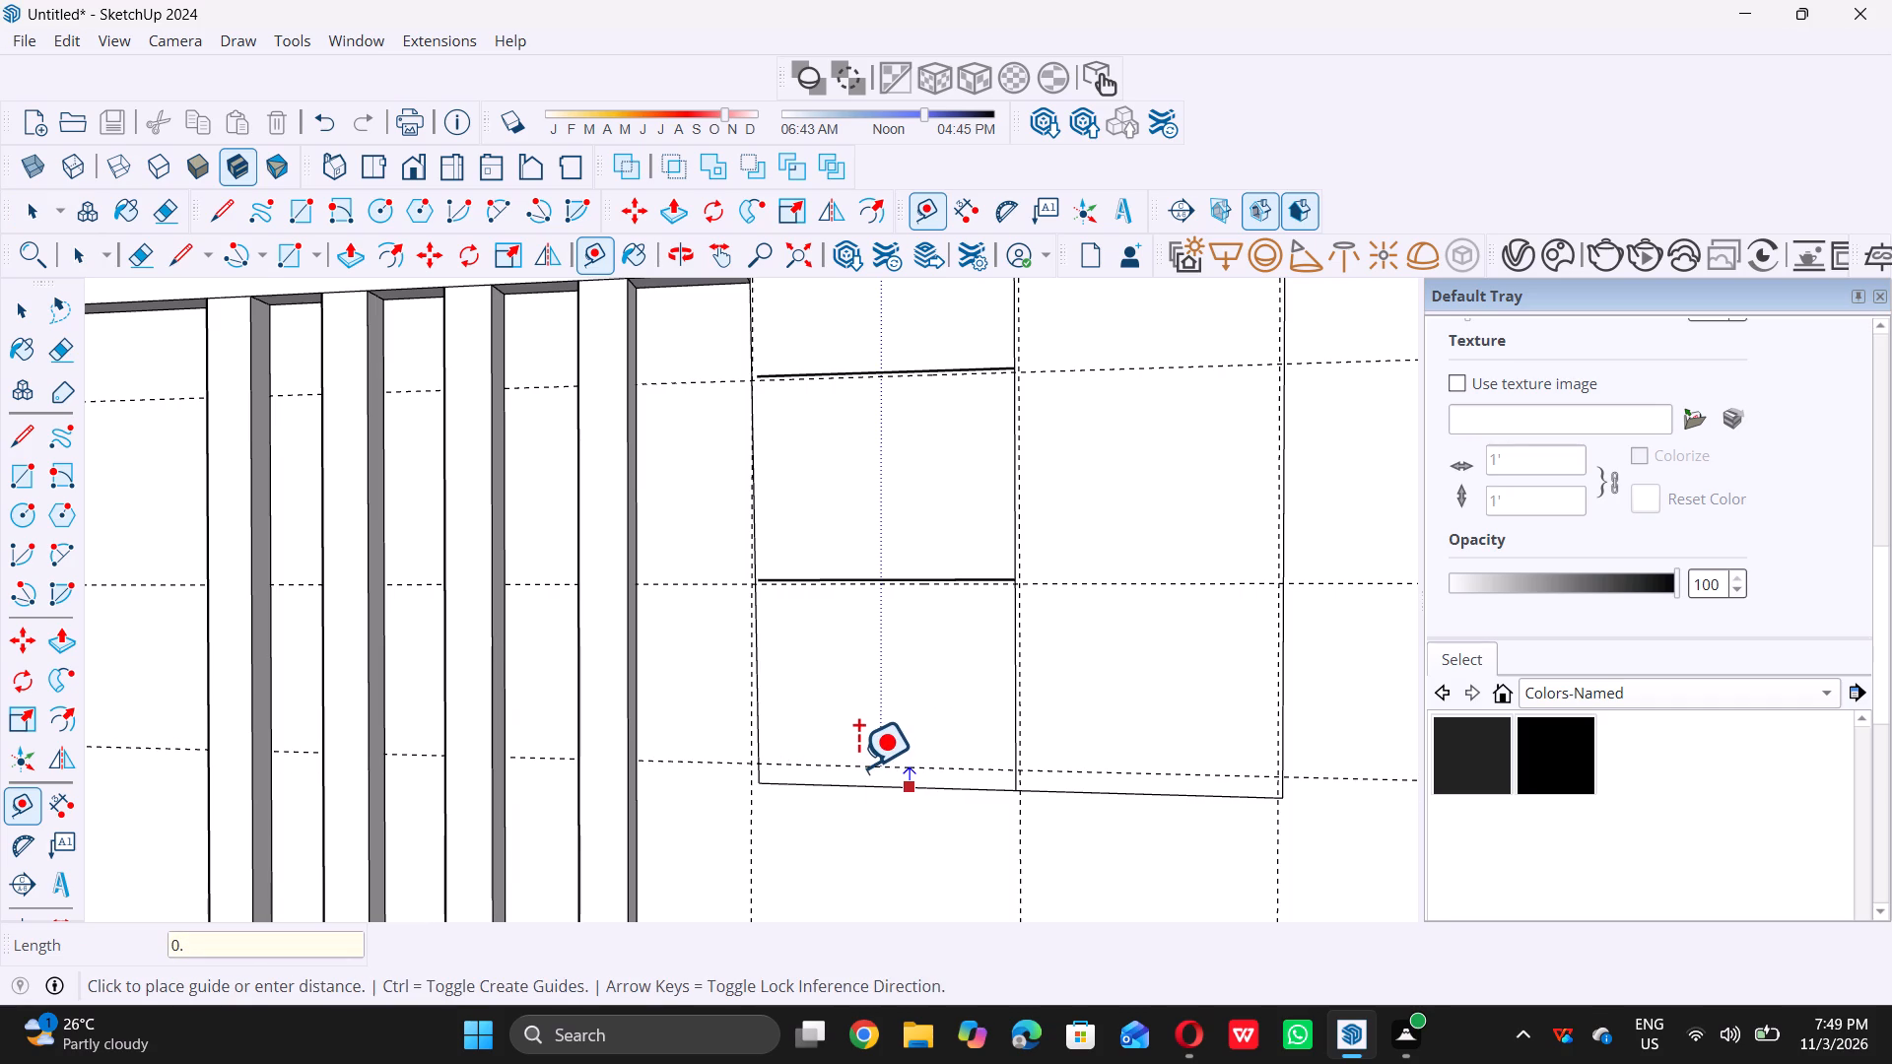
{"action": "key", "text": "5"}
{"action": "key", "text": "shift+quotedbl"}
{"action": "key", "text": "Return"}
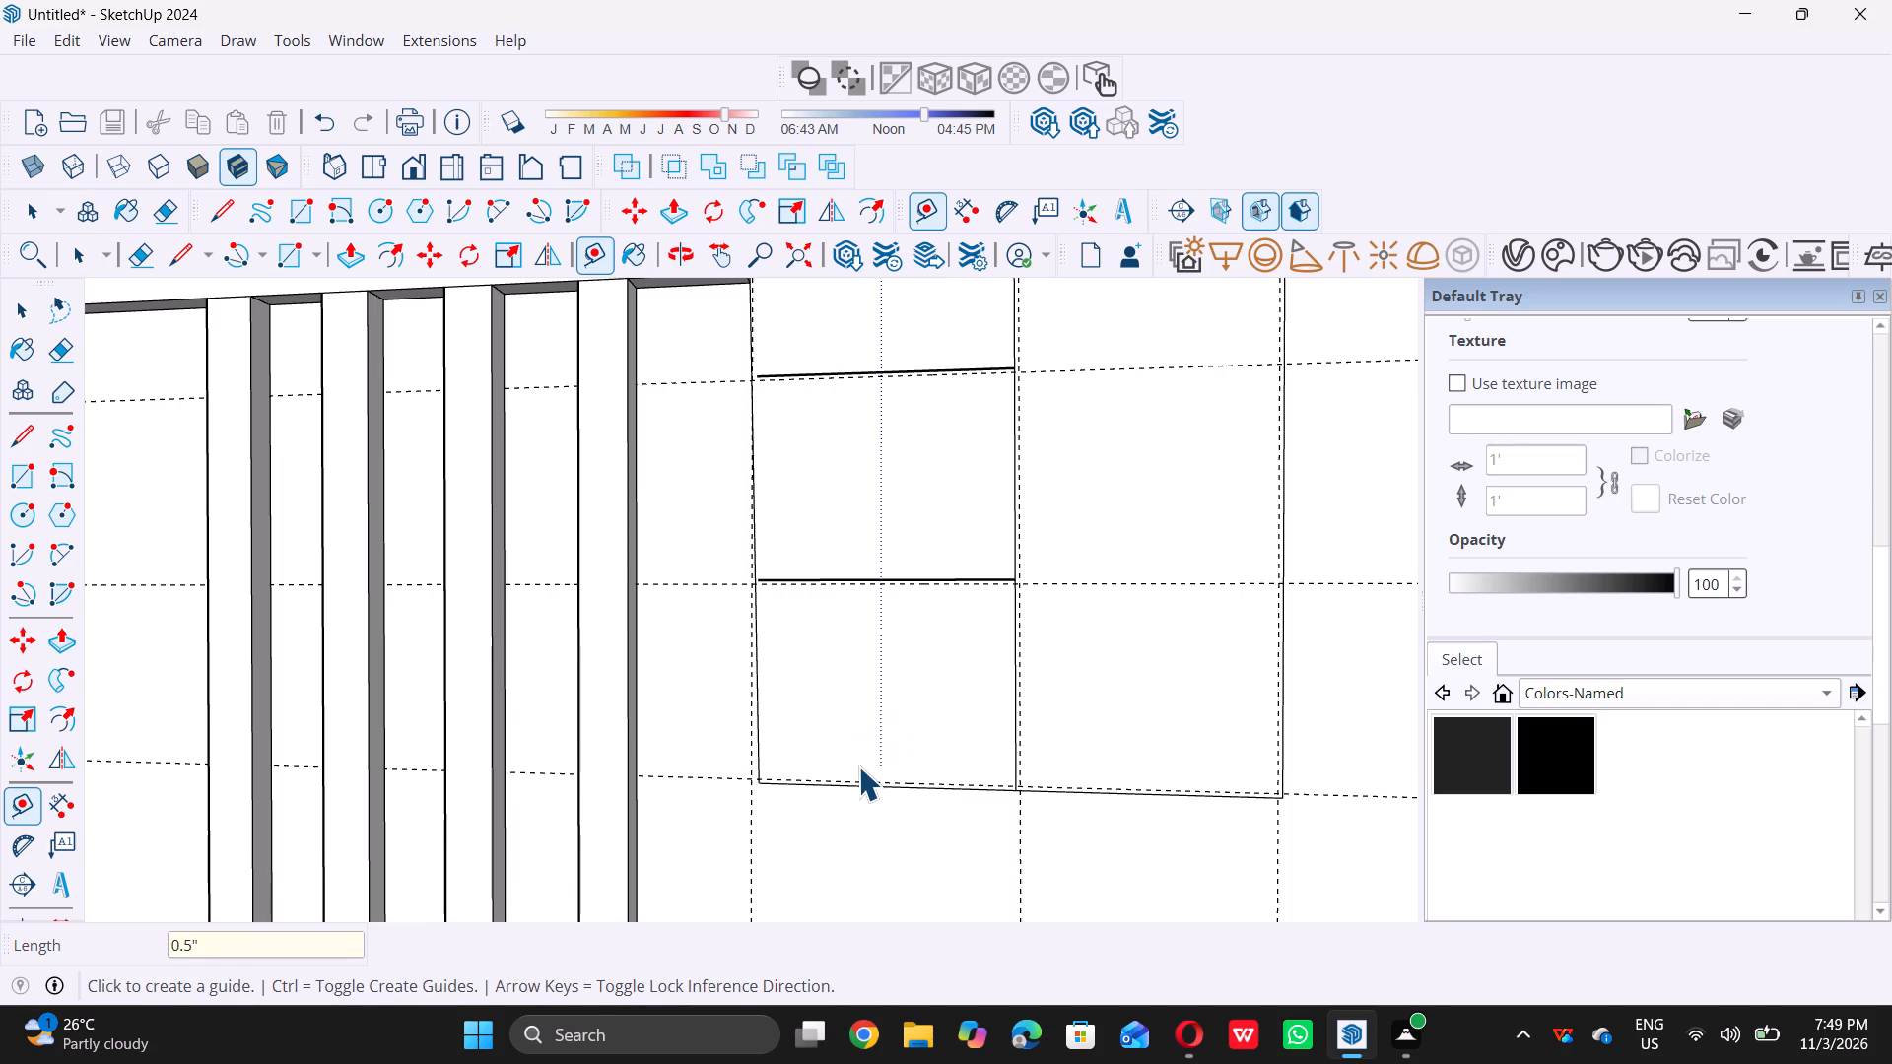
{"action": "key", "text": "space"}
{"action": "key", "text": "space"}
Place a vertical guide 0.5" inside the tall rectangle's frame-side edge.
{"action": "scroll", "coordinate": [858, 766], "scroll_direction": "down", "scroll_amount": 12}
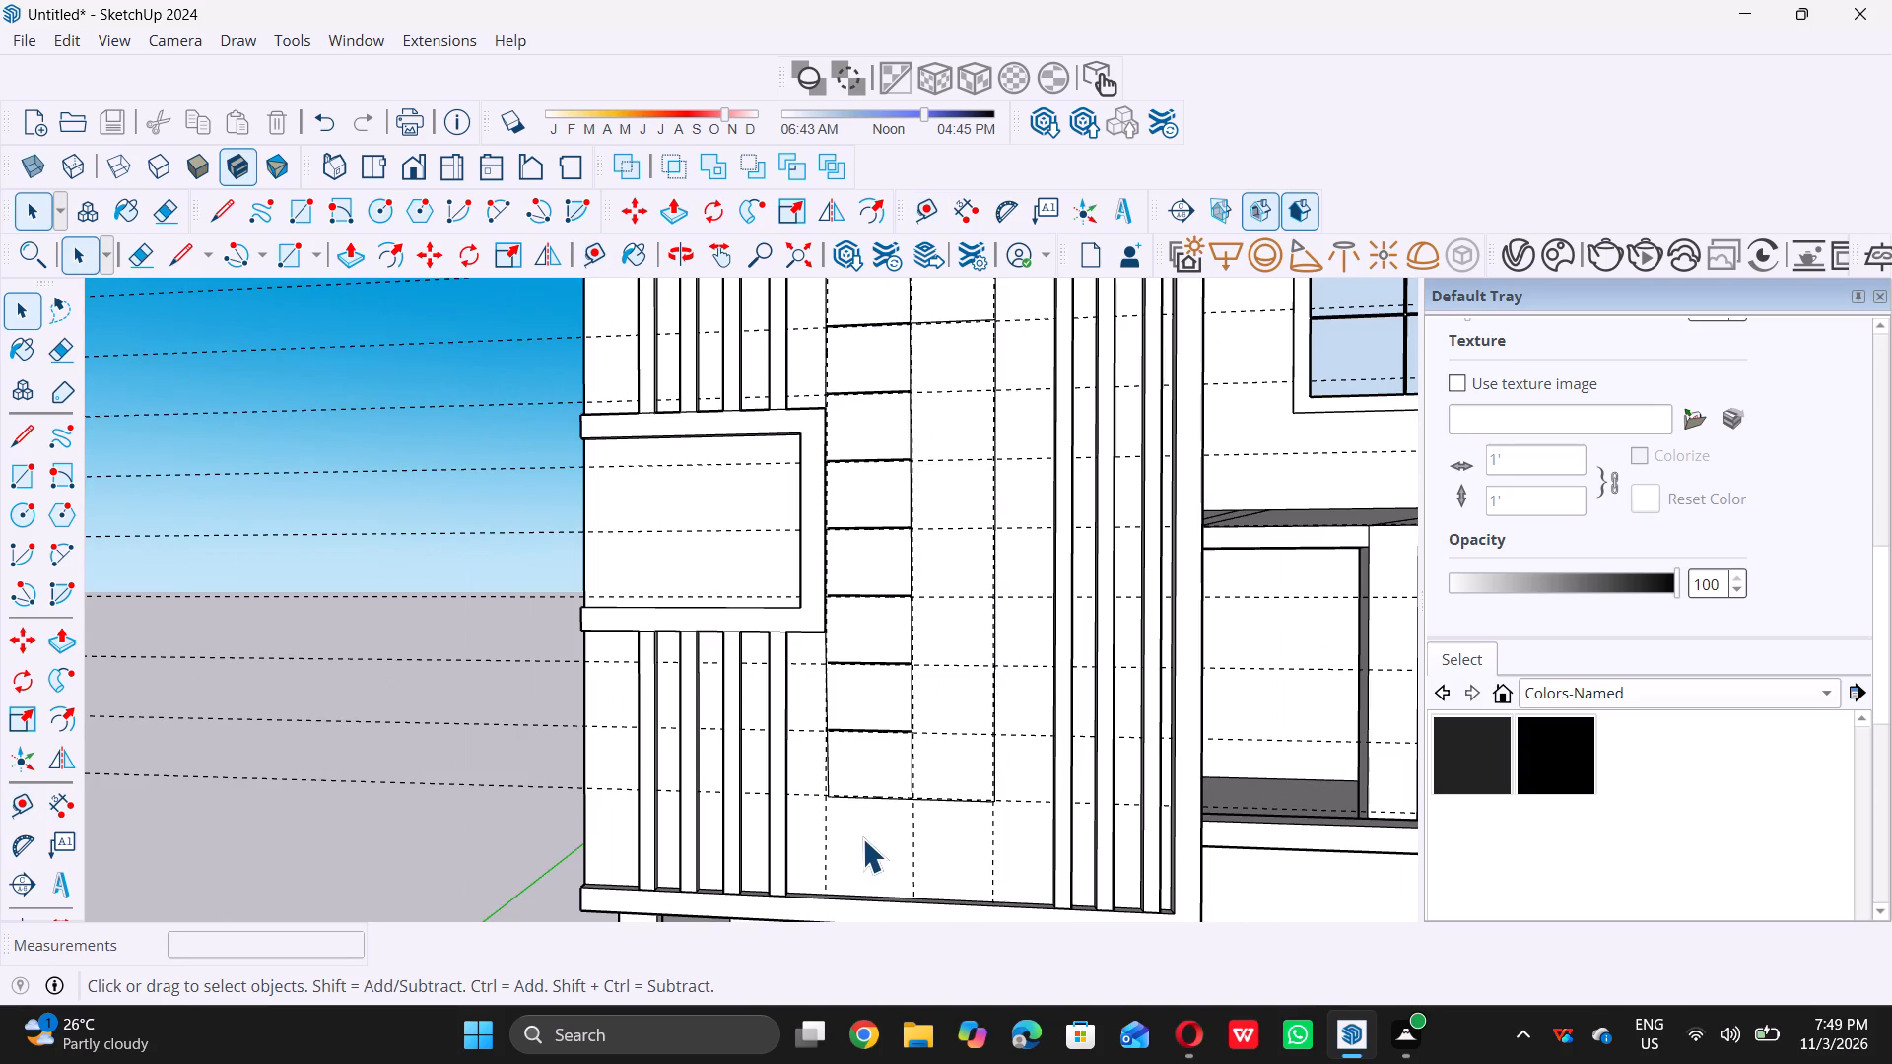
{"action": "scroll", "coordinate": [842, 746], "scroll_direction": "up", "scroll_amount": 6}
{"action": "middle_click_drag", "start_coordinate": [906, 770], "coordinate": [779, 831]}
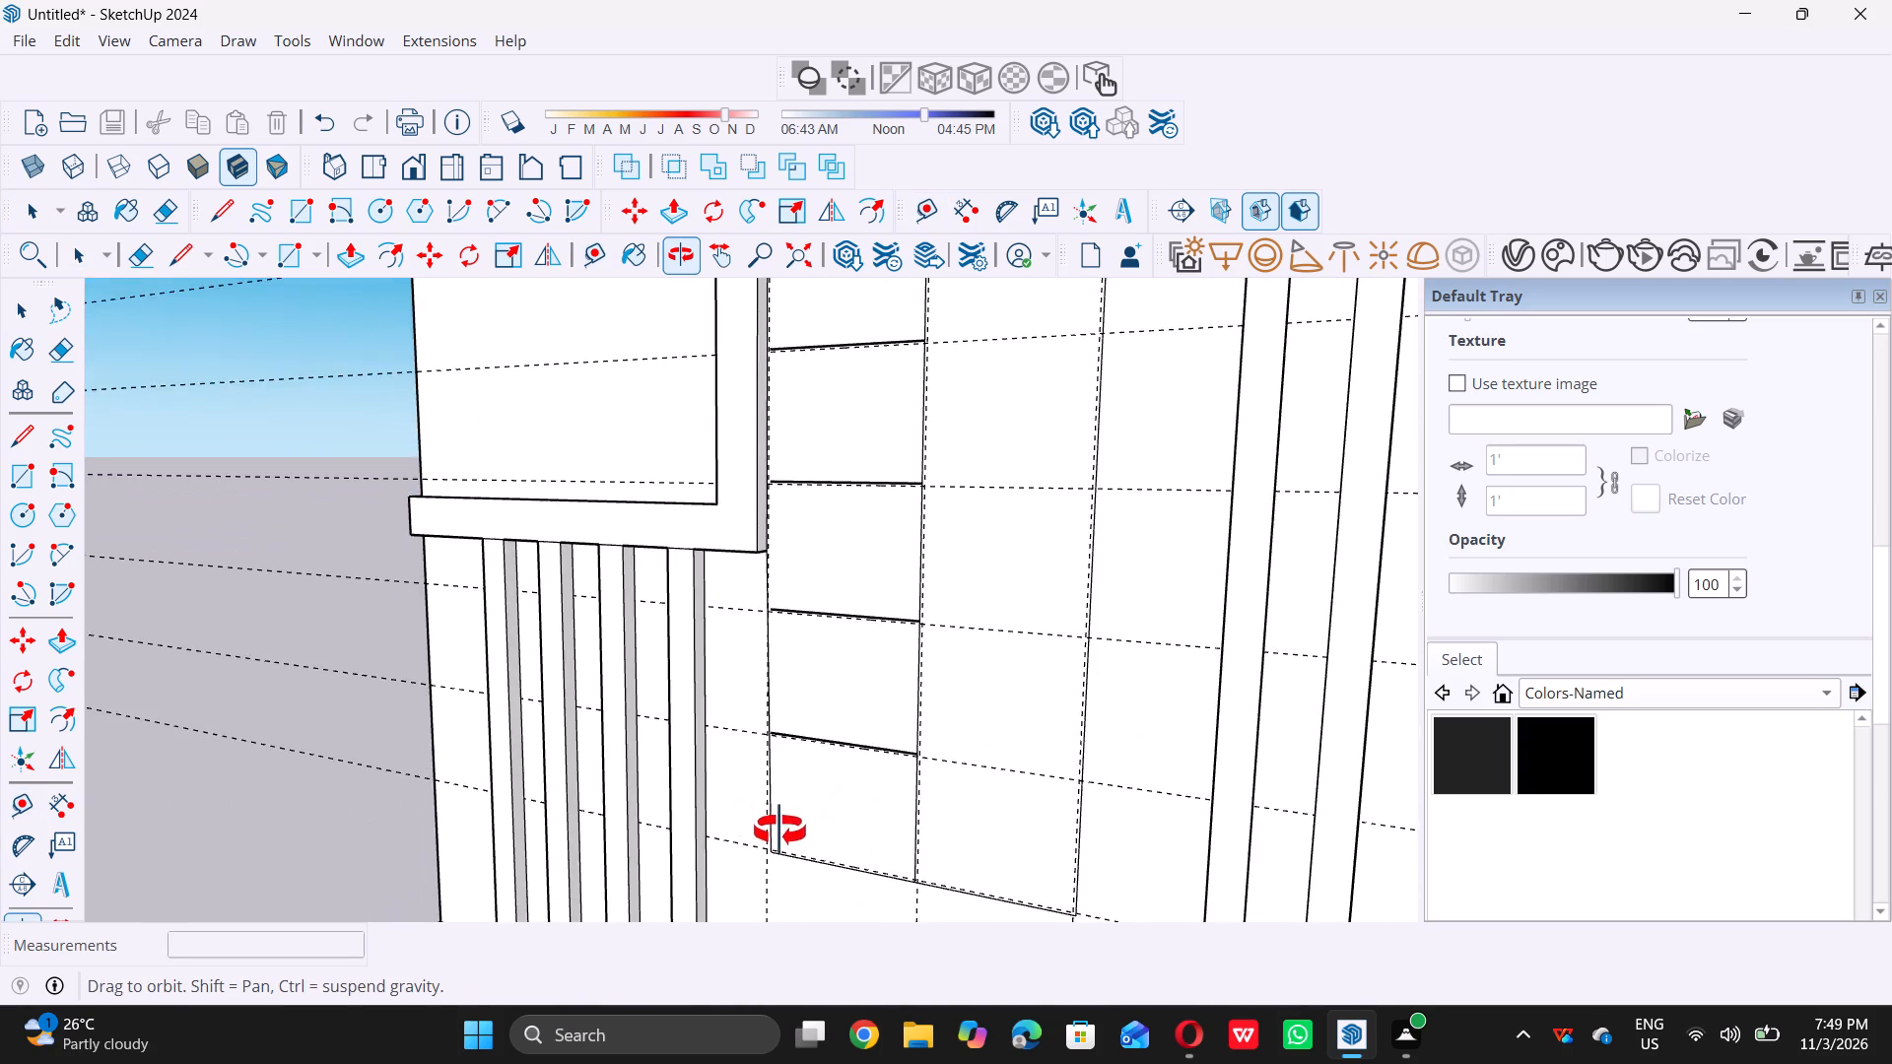
{"action": "middle_click_drag", "start_coordinate": [779, 831], "coordinate": [910, 843]}
{"action": "scroll", "coordinate": [894, 812], "scroll_direction": "up", "scroll_amount": 6}
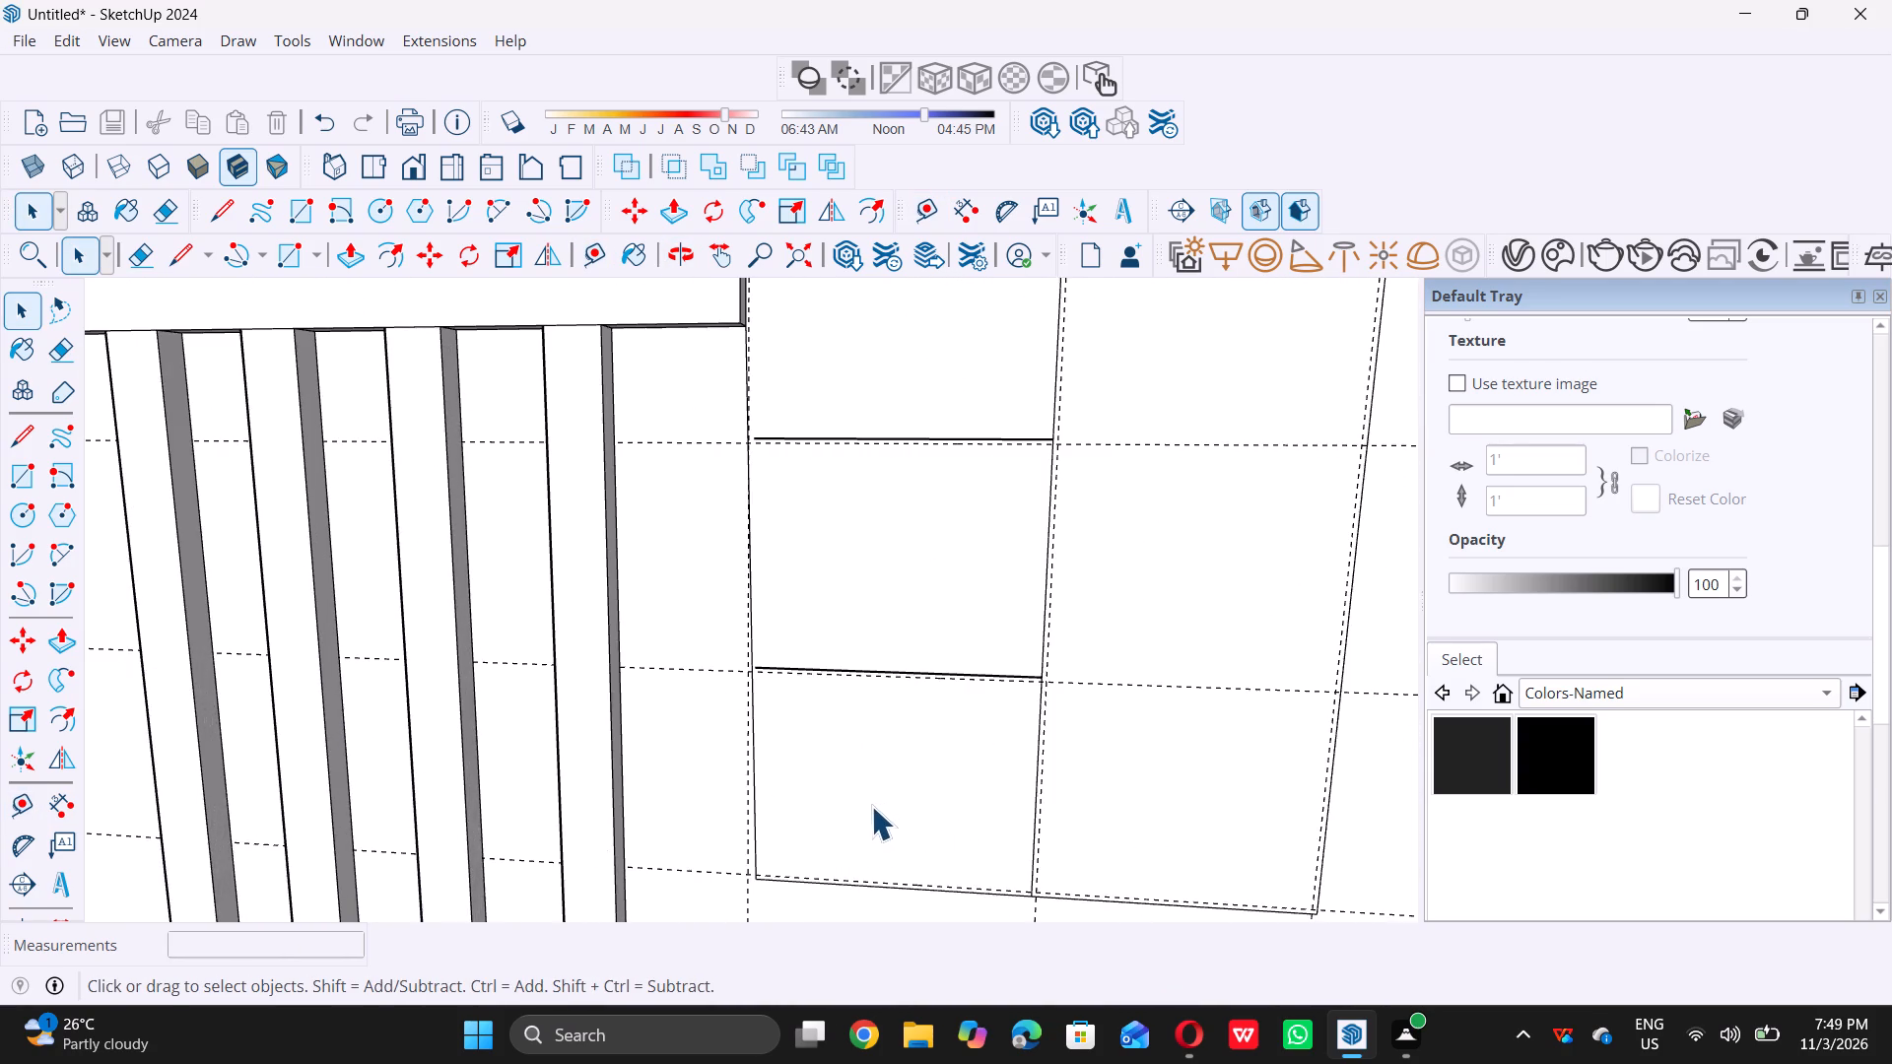
{"action": "scroll", "coordinate": [867, 807], "scroll_direction": "up", "scroll_amount": 3}
{"action": "key", "text": "t"}
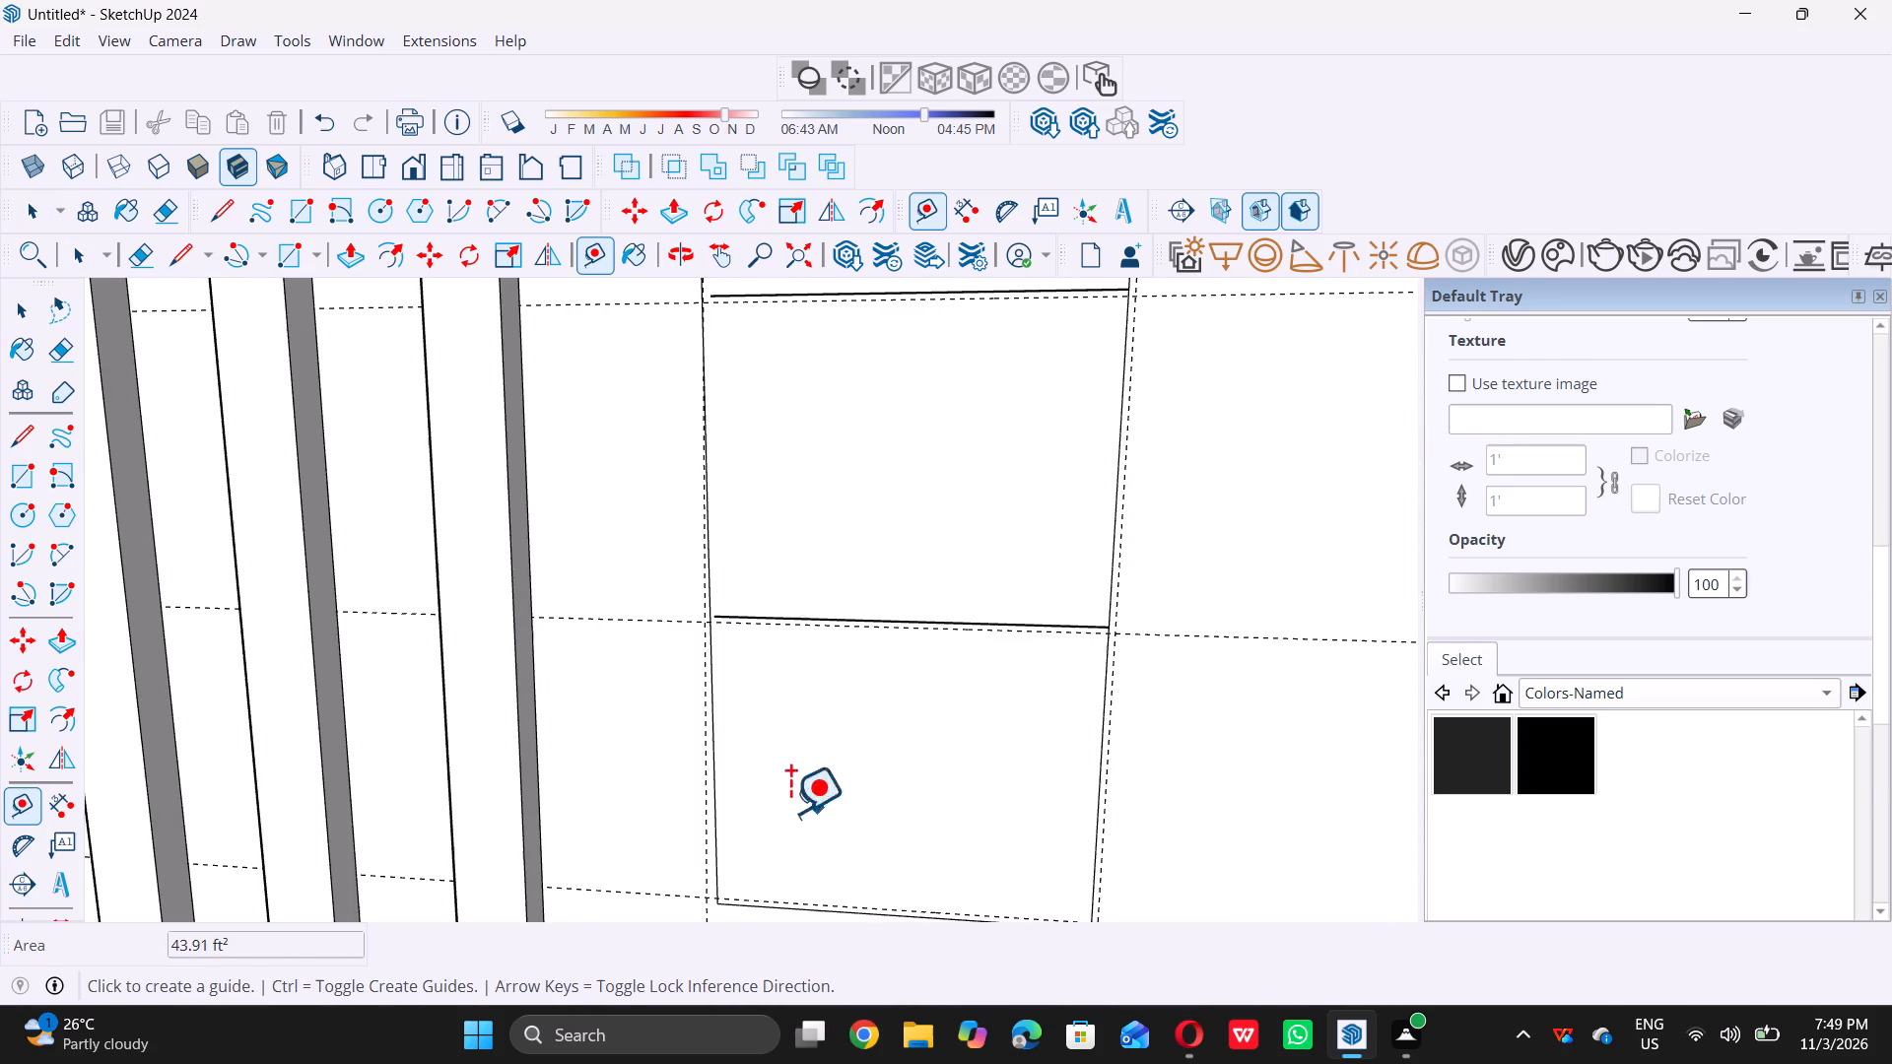
{"action": "left_click", "coordinate": [709, 778]}
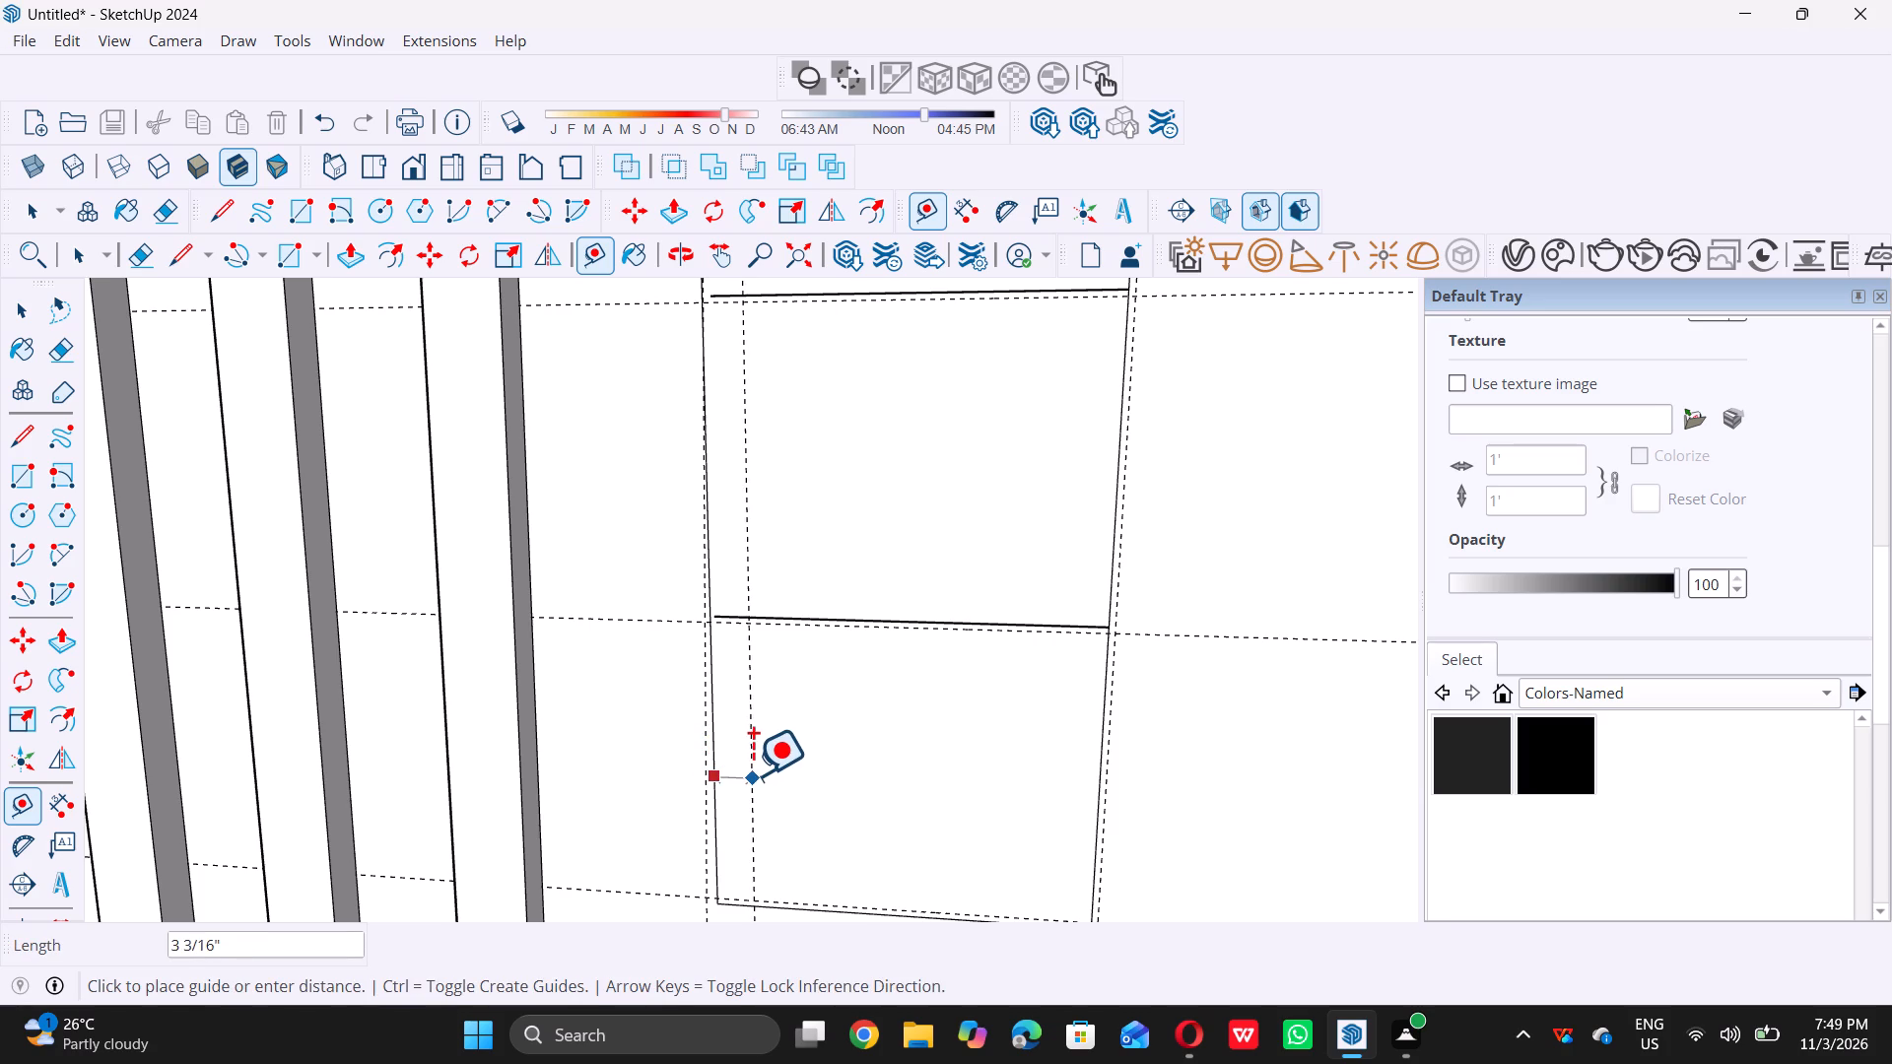
{"action": "type", "text": "0.5"}
{"action": "key", "text": "shift+quotedbl"}
{"action": "key", "text": "Return"}
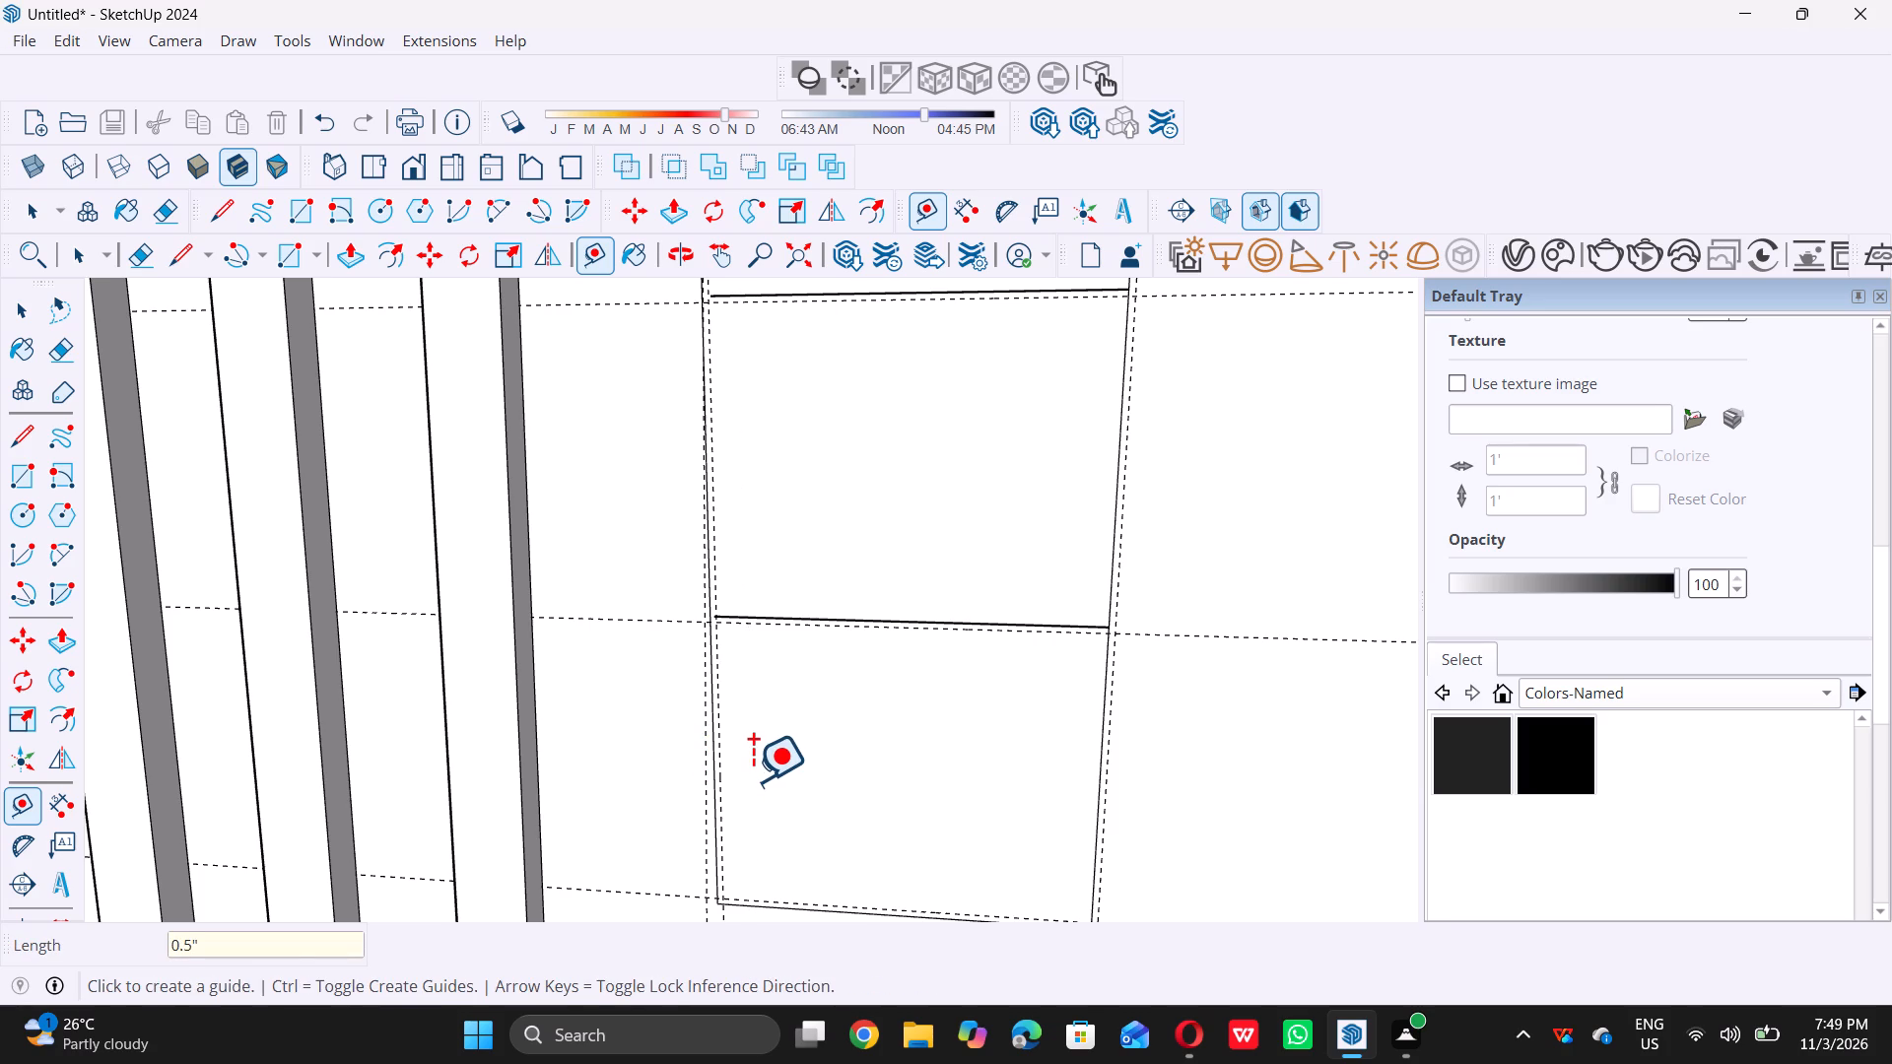
{"action": "key", "text": "space"}
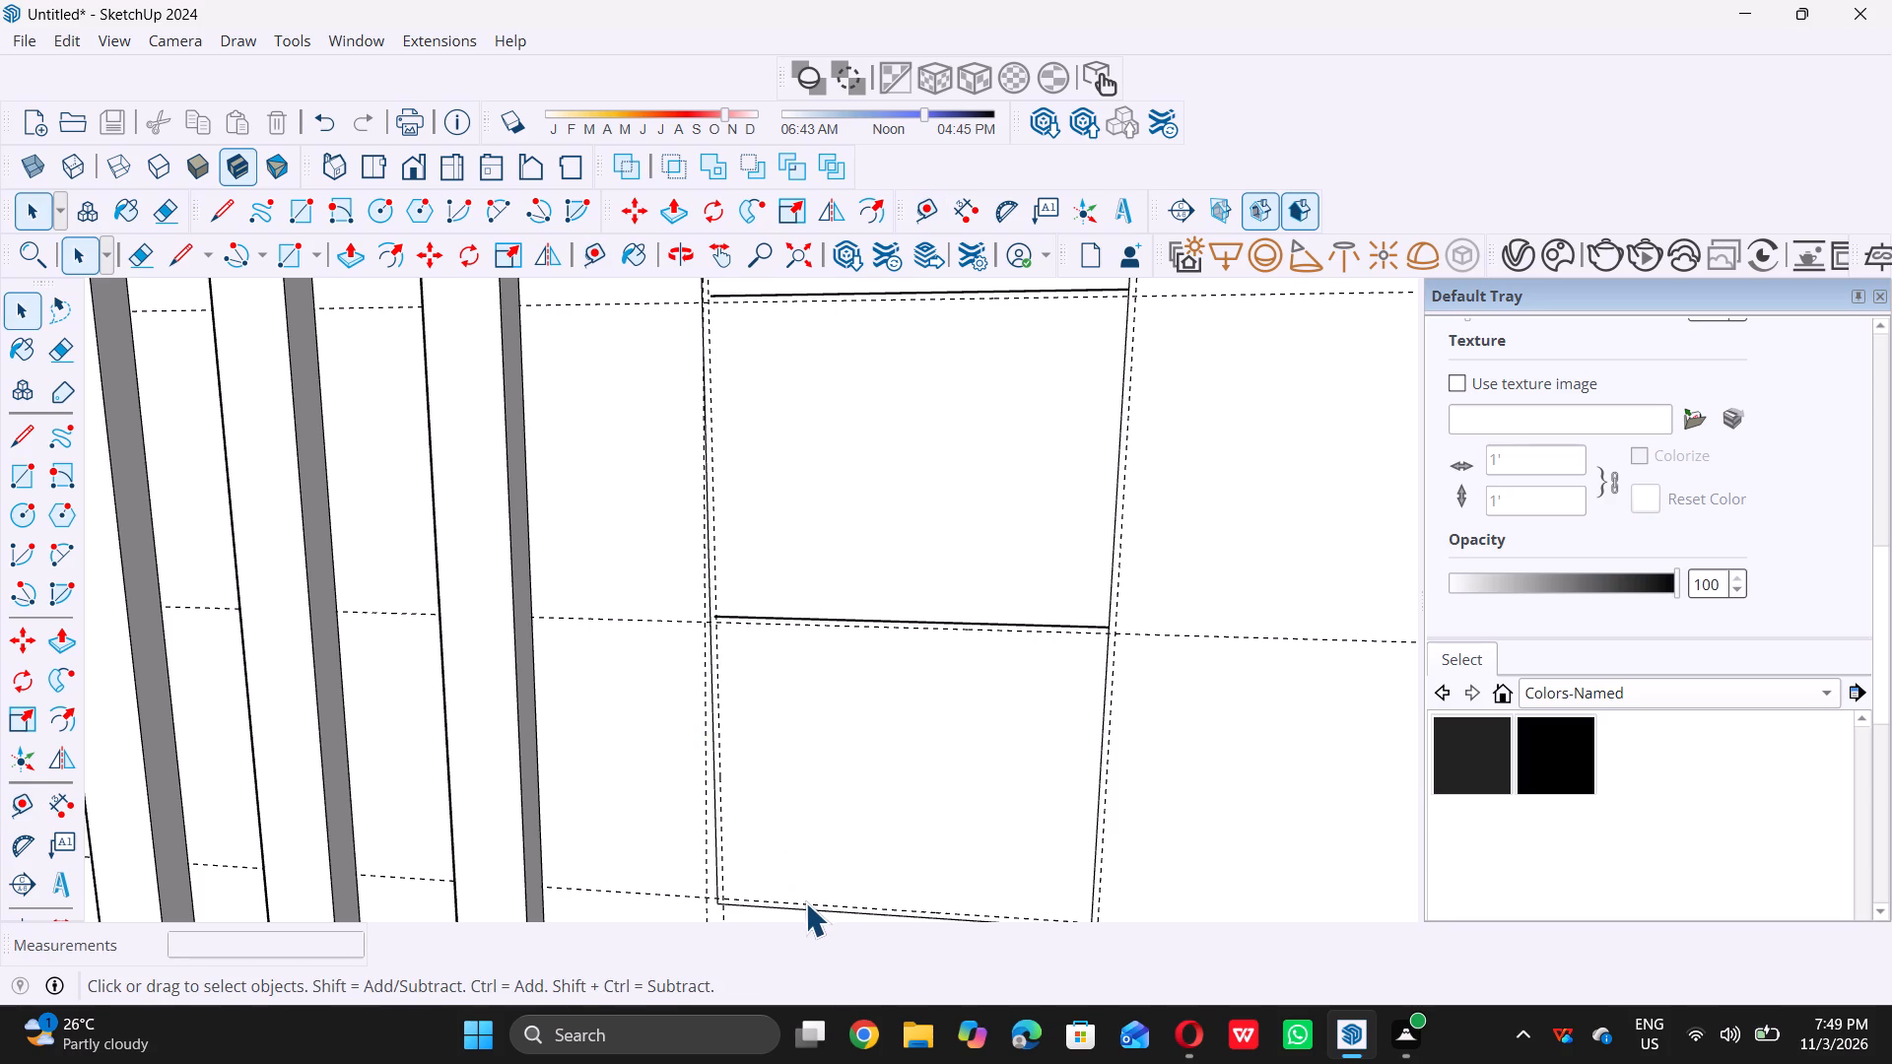
Draw a rectangle about 4' 11 13/16" by 1' 11 13/16" between the guide intersections across both lowest cells of the tall rectangle.
{"action": "scroll", "coordinate": [783, 865], "scroll_direction": "down", "scroll_amount": 14}
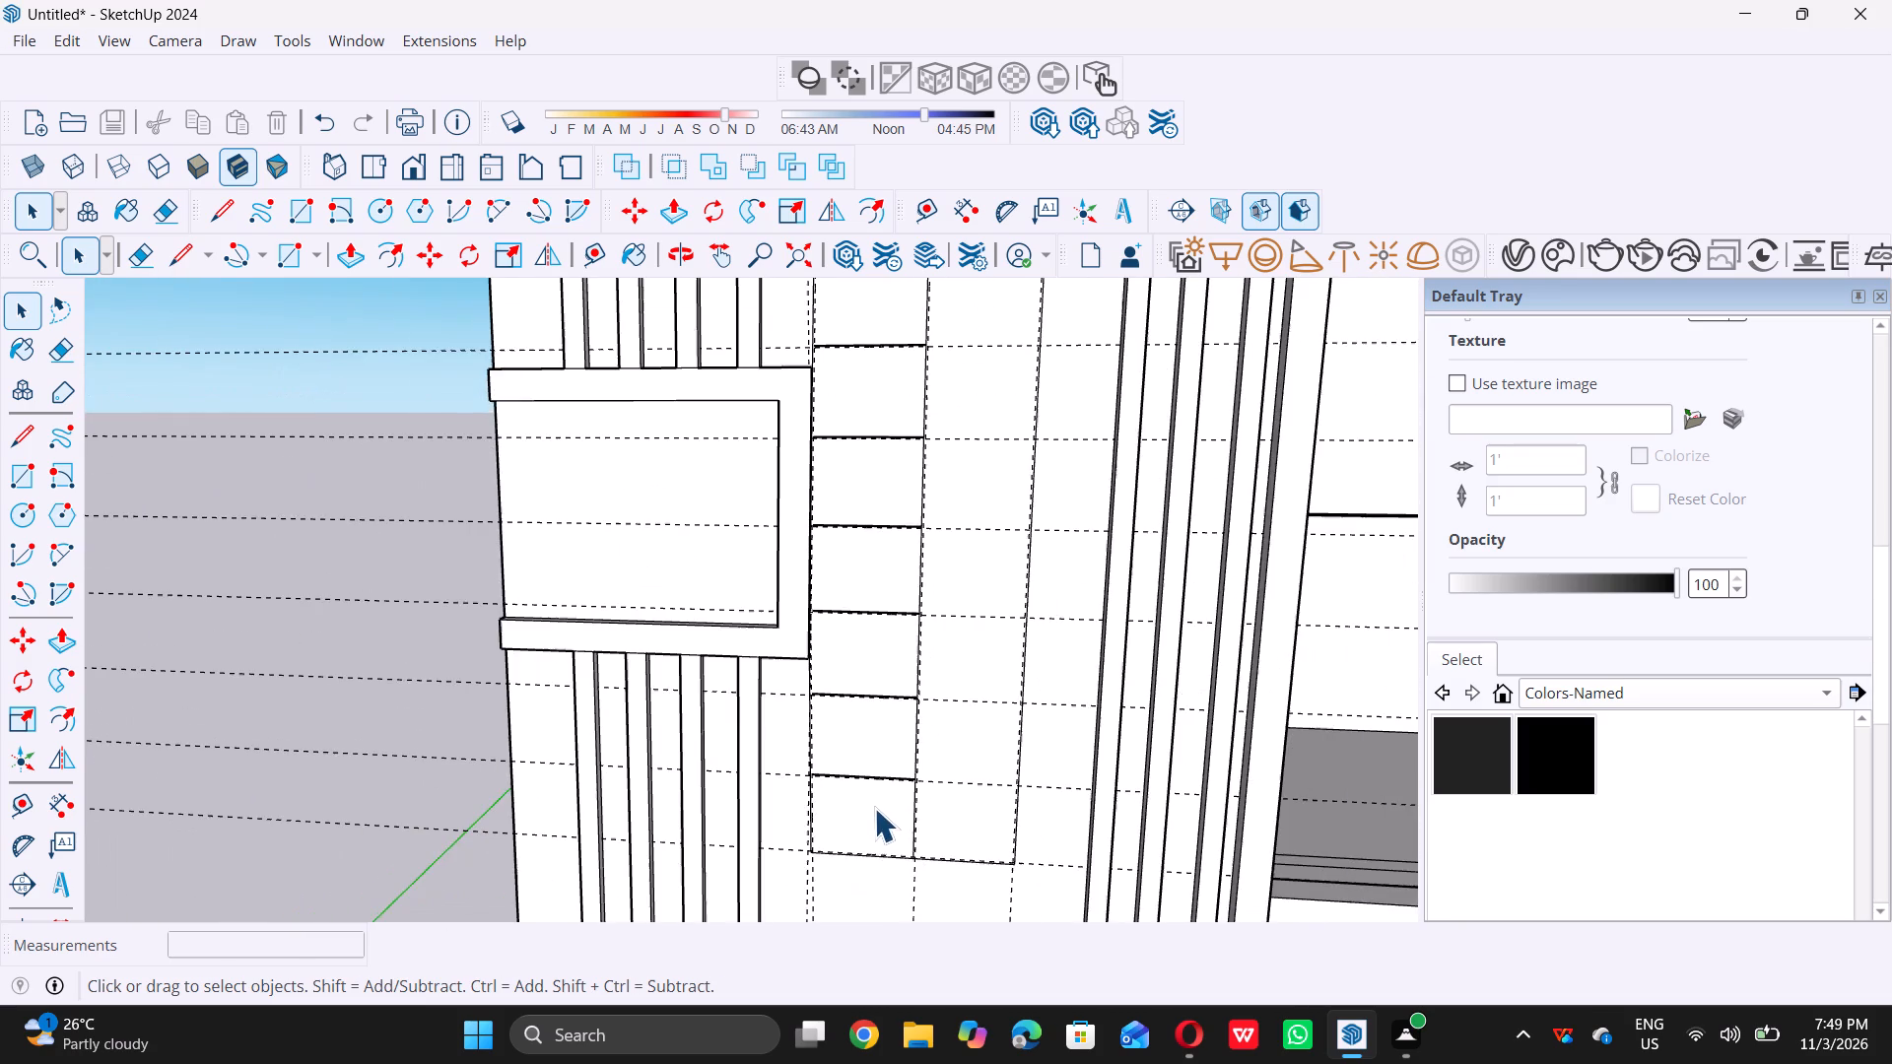
{"action": "scroll", "coordinate": [902, 914], "scroll_direction": "up", "scroll_amount": 6}
{"action": "scroll", "coordinate": [905, 787], "scroll_direction": "down", "scroll_amount": 9}
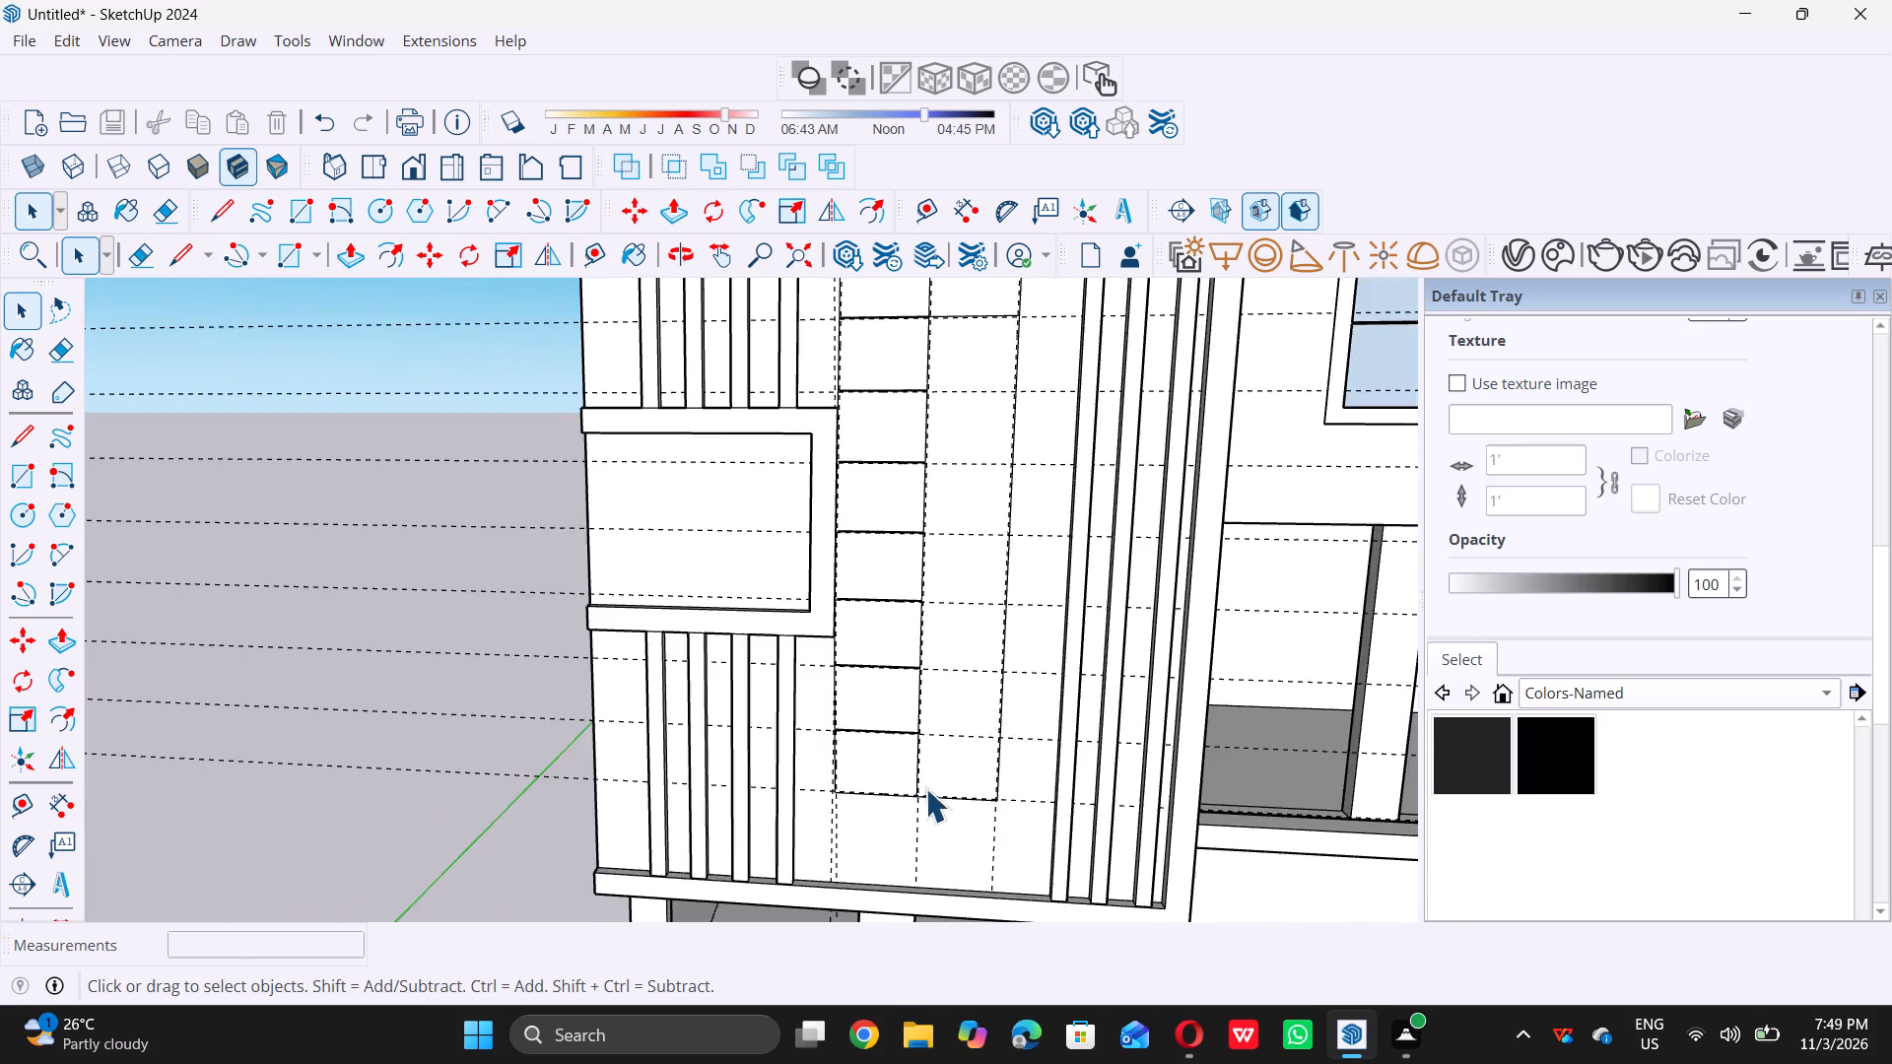
{"action": "scroll", "coordinate": [920, 871], "scroll_direction": "up", "scroll_amount": 11}
{"action": "key", "text": "r"}
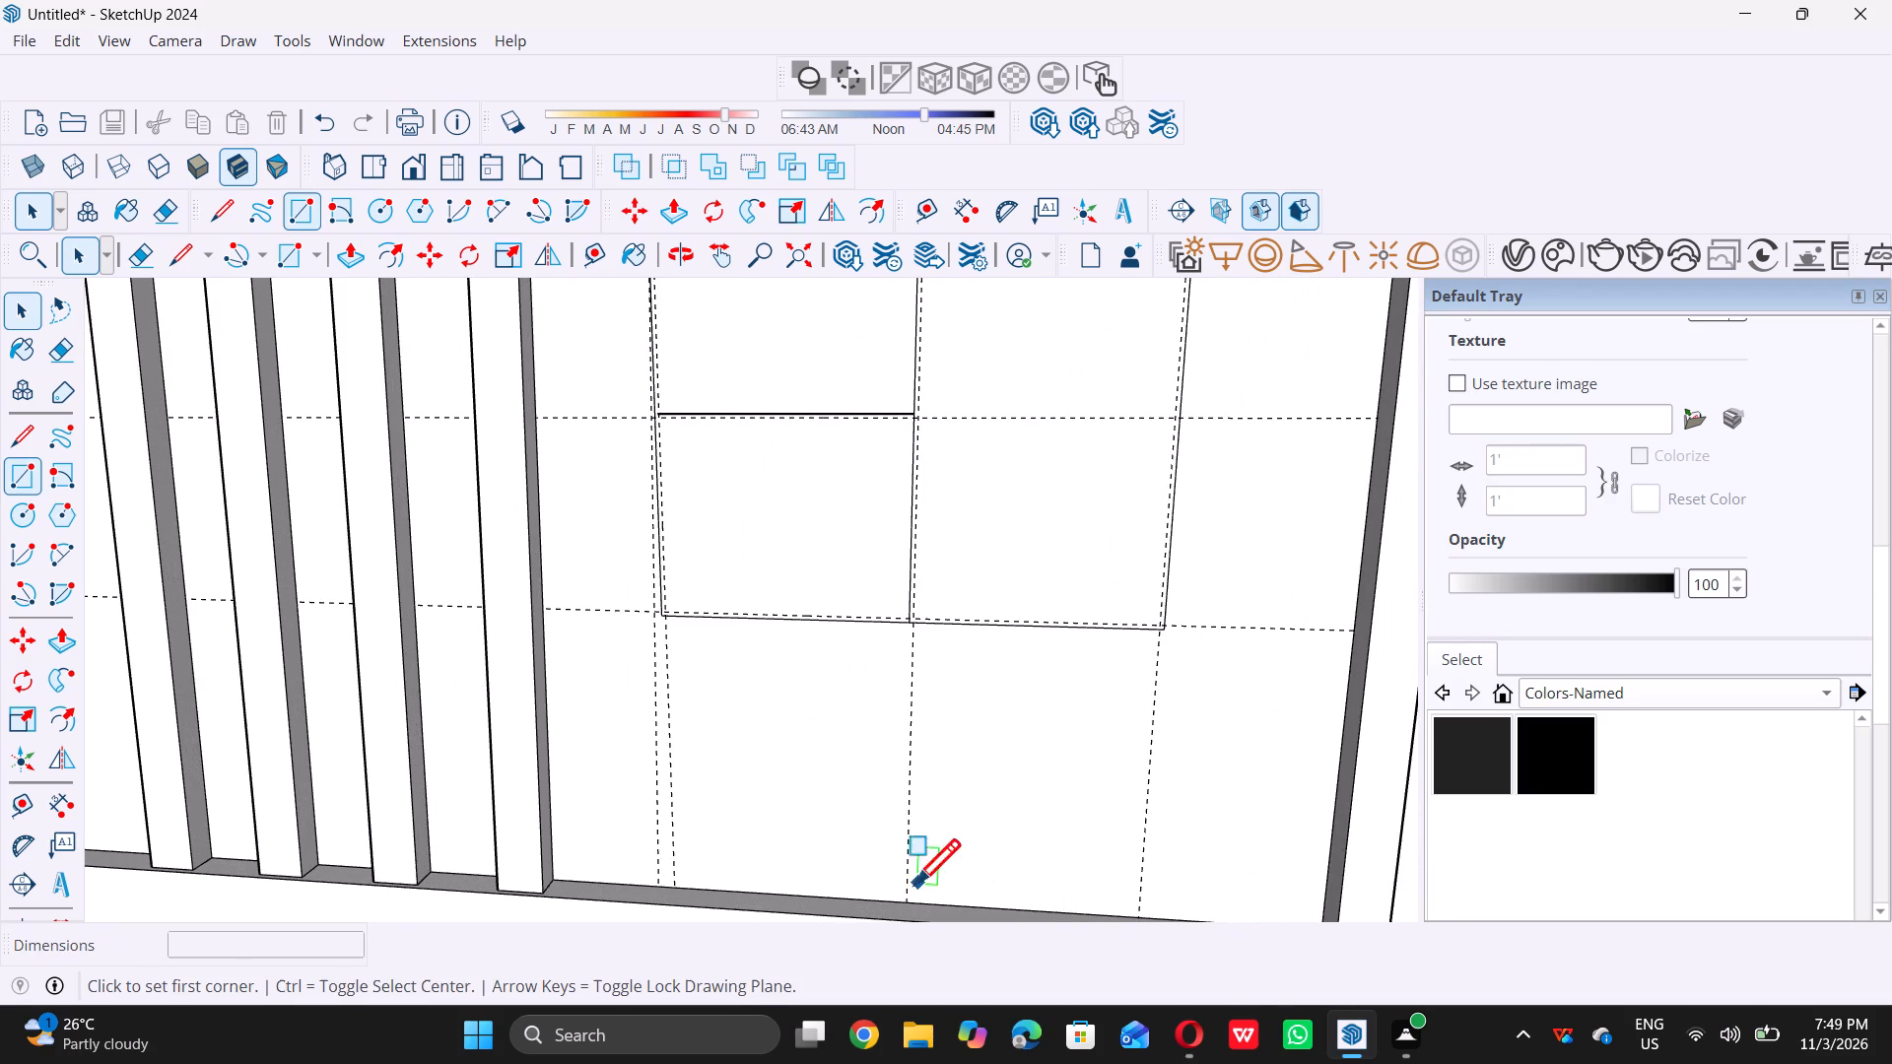
{"action": "scroll", "coordinate": [673, 579], "scroll_direction": "up", "scroll_amount": 3}
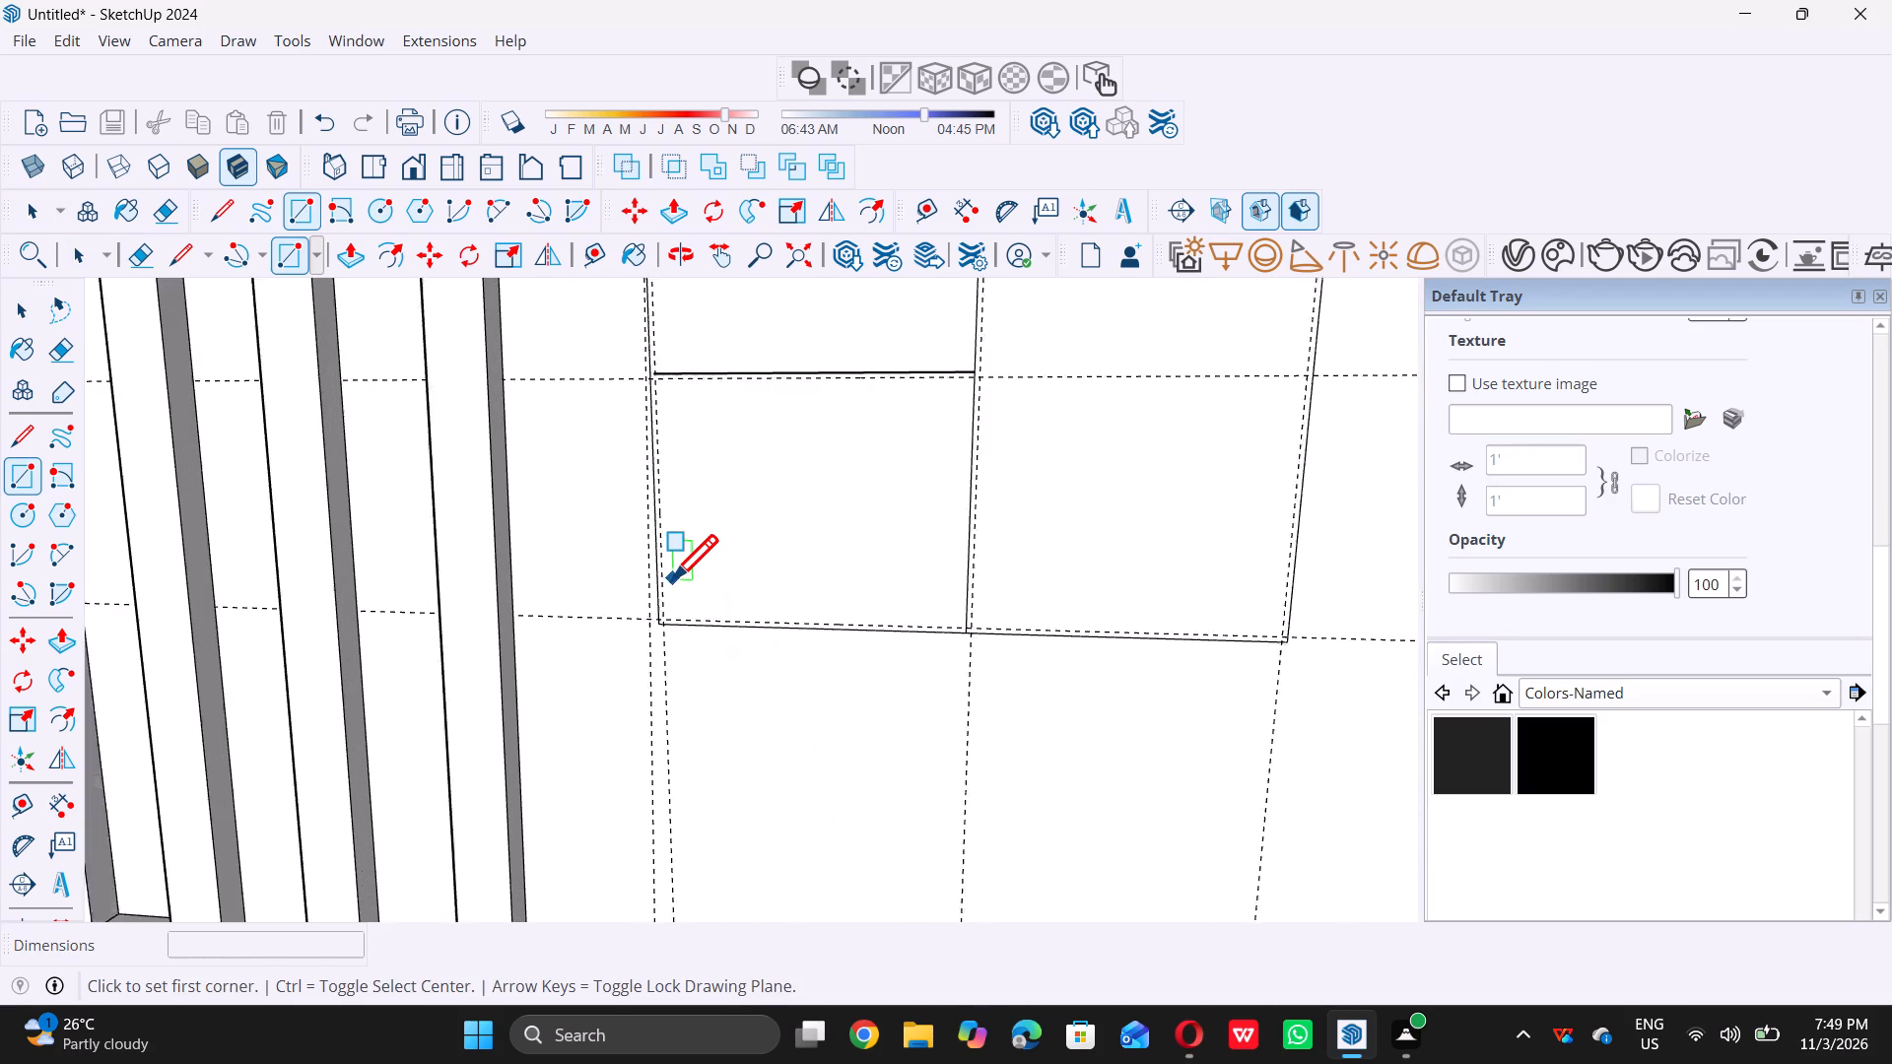
{"action": "scroll", "coordinate": [672, 579], "scroll_direction": "up", "scroll_amount": 7}
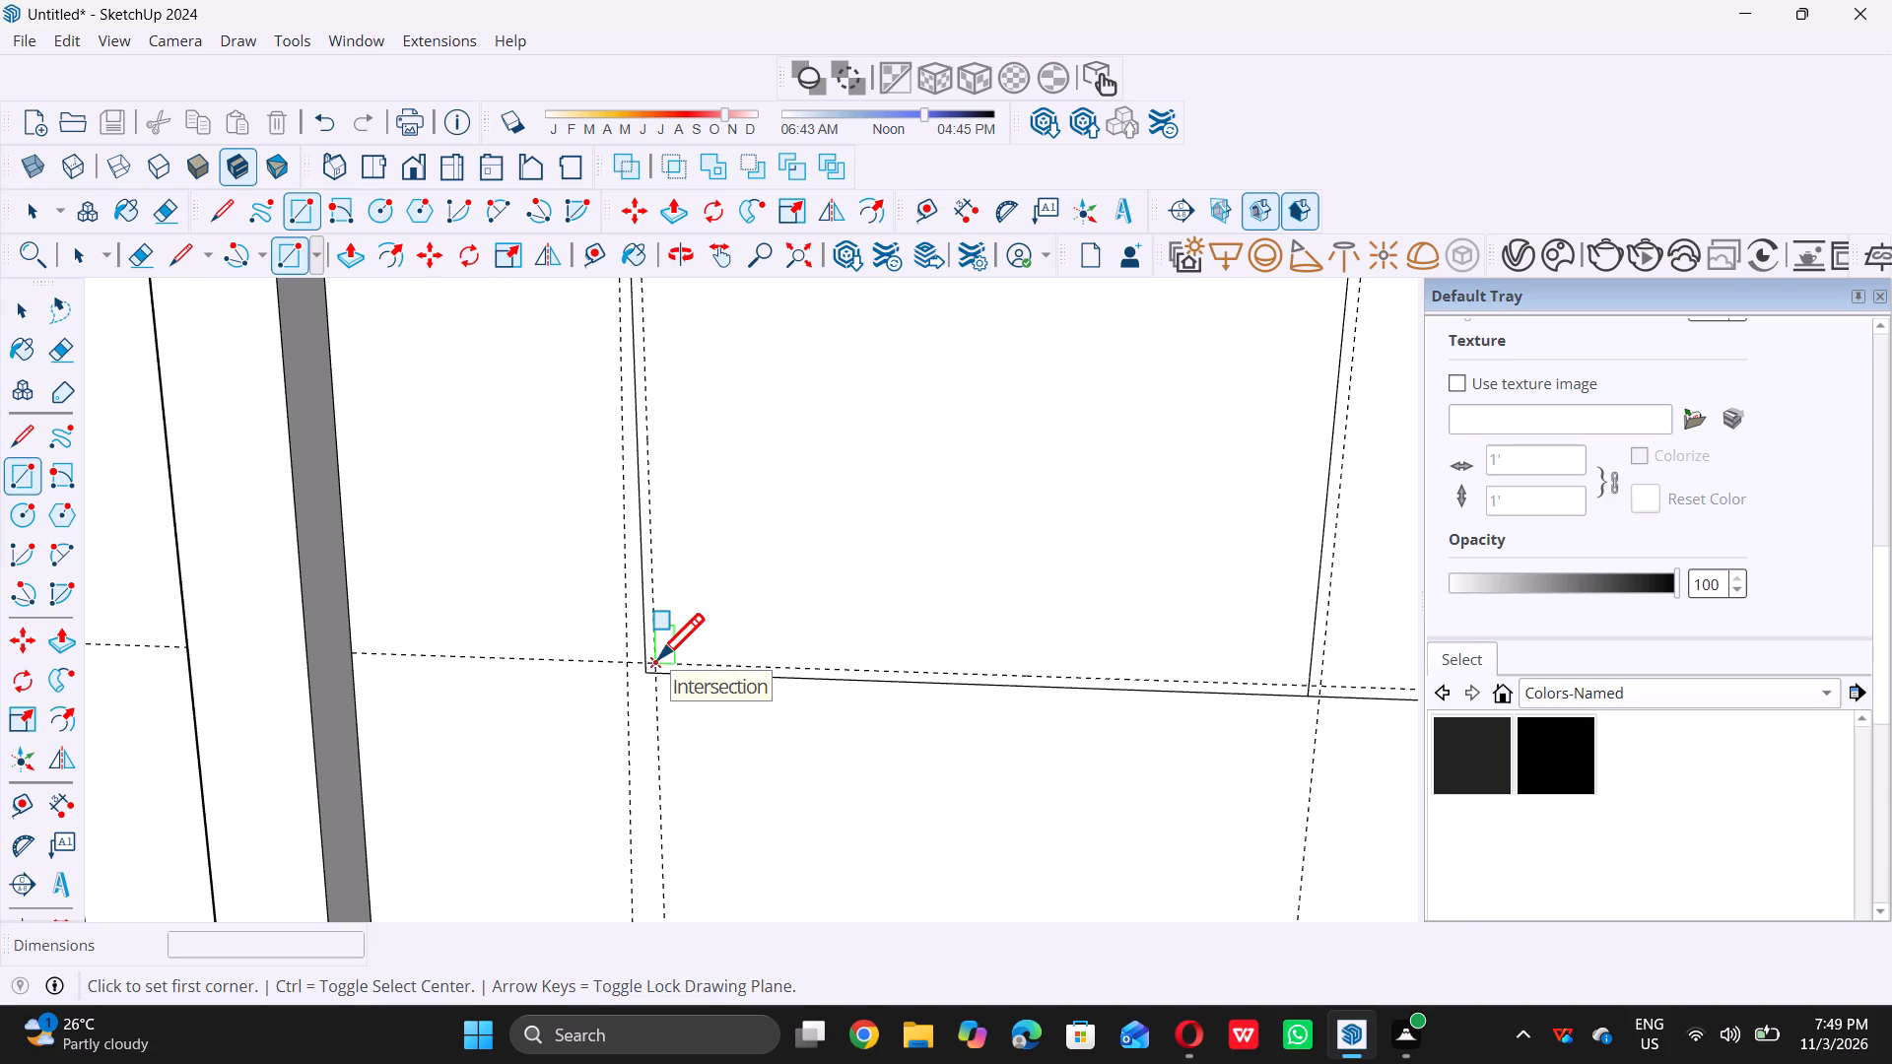
{"action": "double_click", "coordinate": [658, 658]}
{"action": "scroll", "coordinate": [657, 660], "scroll_direction": "down", "scroll_amount": 12}
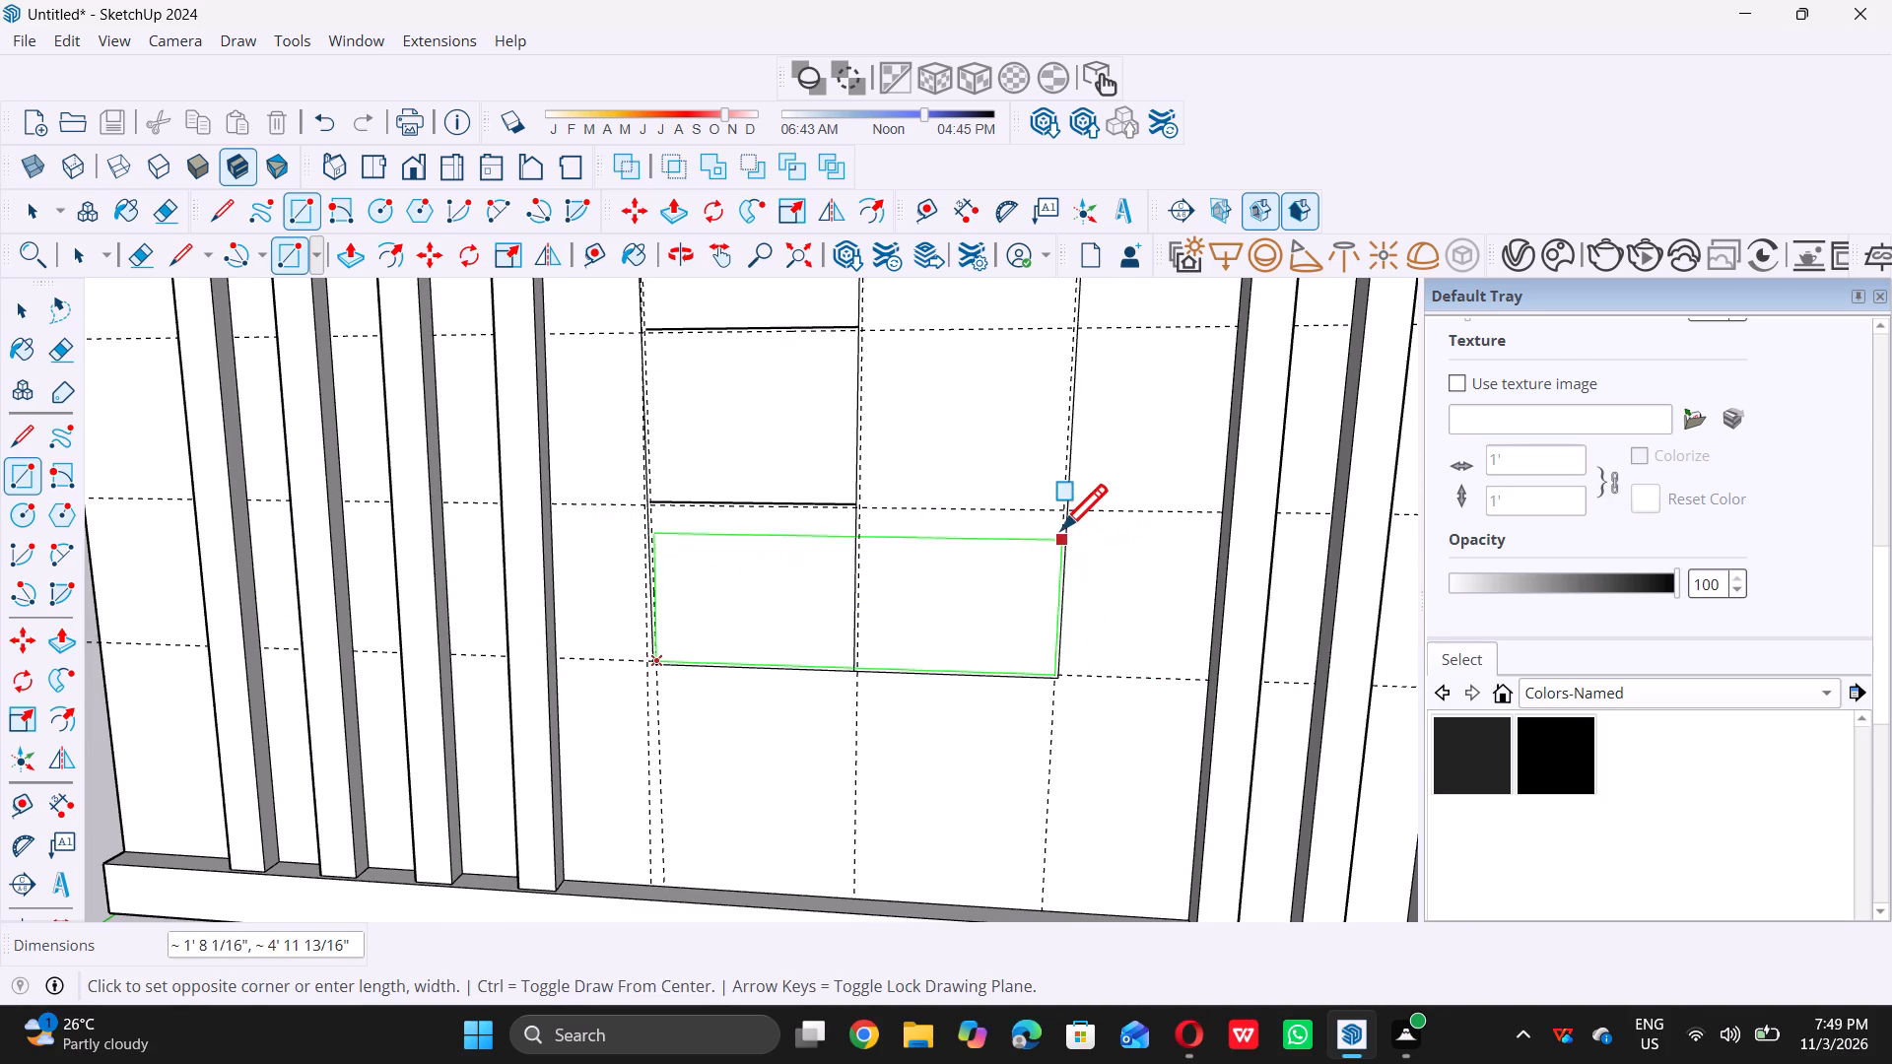
{"action": "scroll", "coordinate": [1062, 527], "scroll_direction": "down", "scroll_amount": 11}
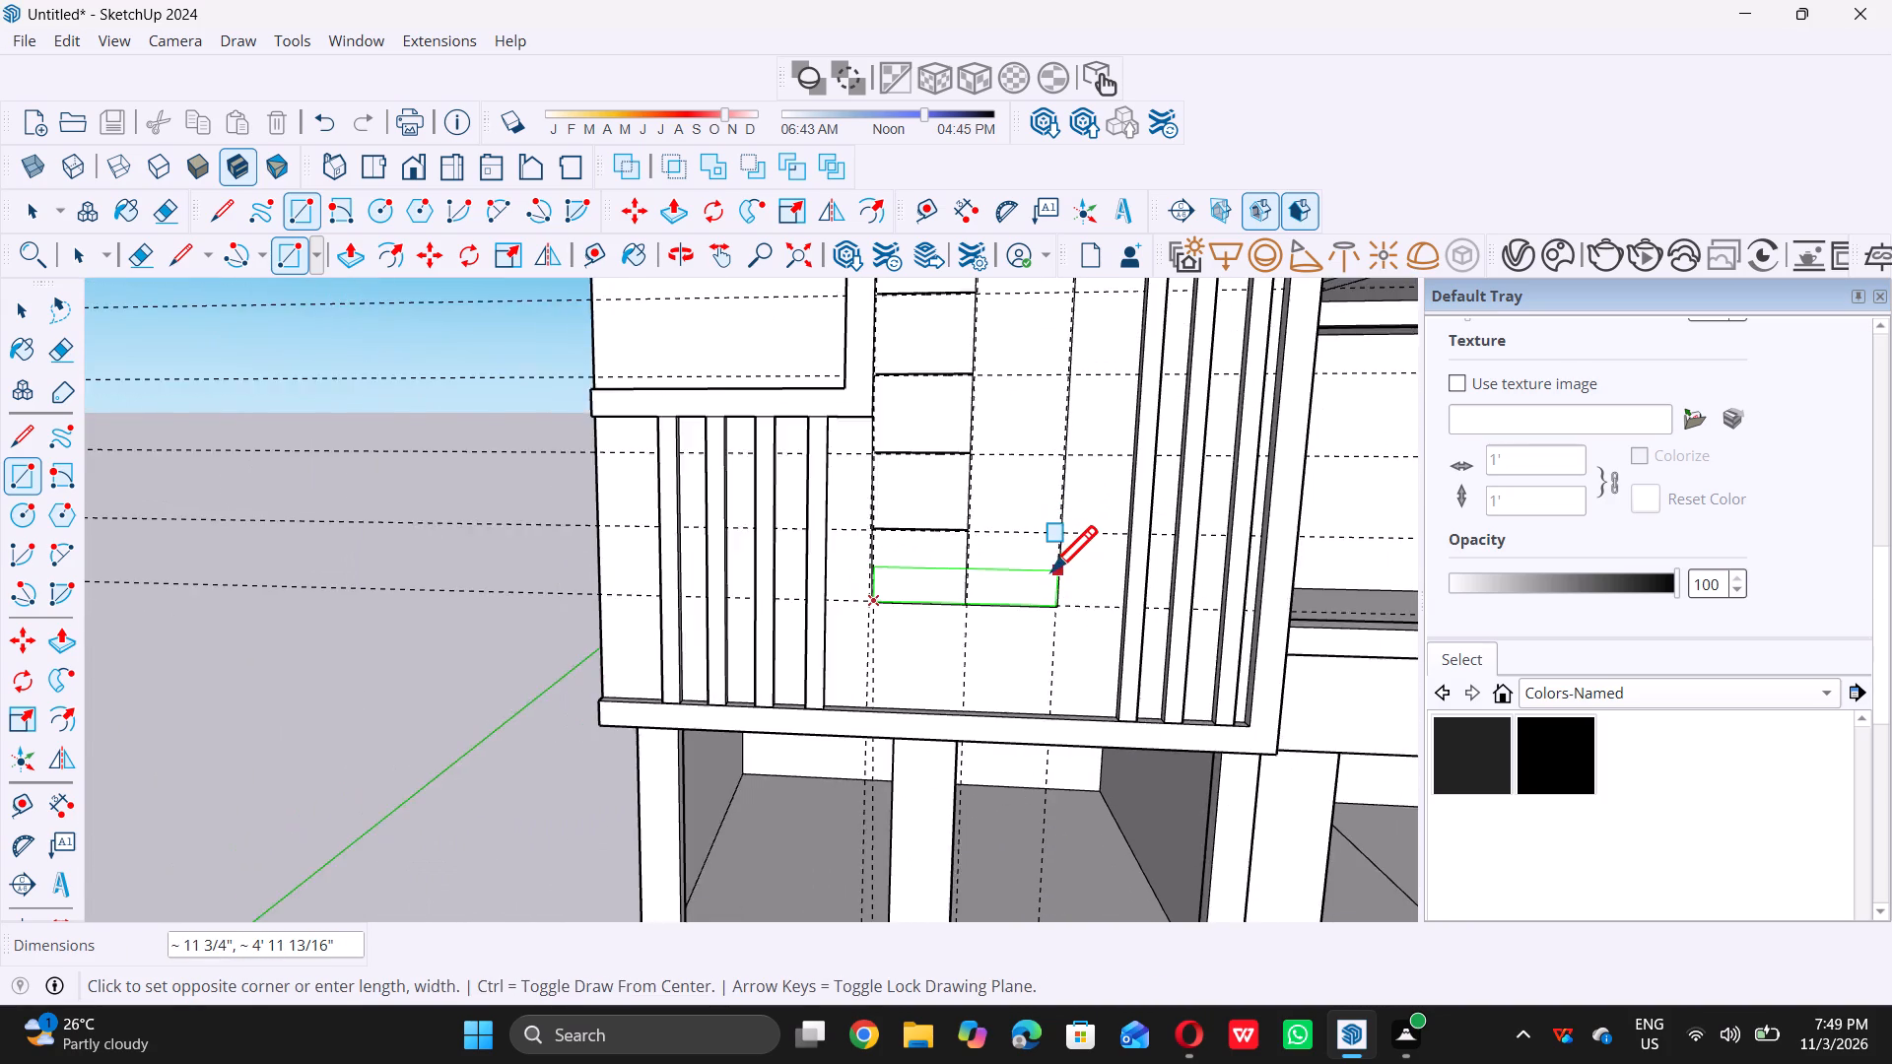
{"action": "scroll", "coordinate": [1051, 570], "scroll_direction": "down", "scroll_amount": 1}
{"action": "scroll", "coordinate": [1057, 547], "scroll_direction": "up", "scroll_amount": 14}
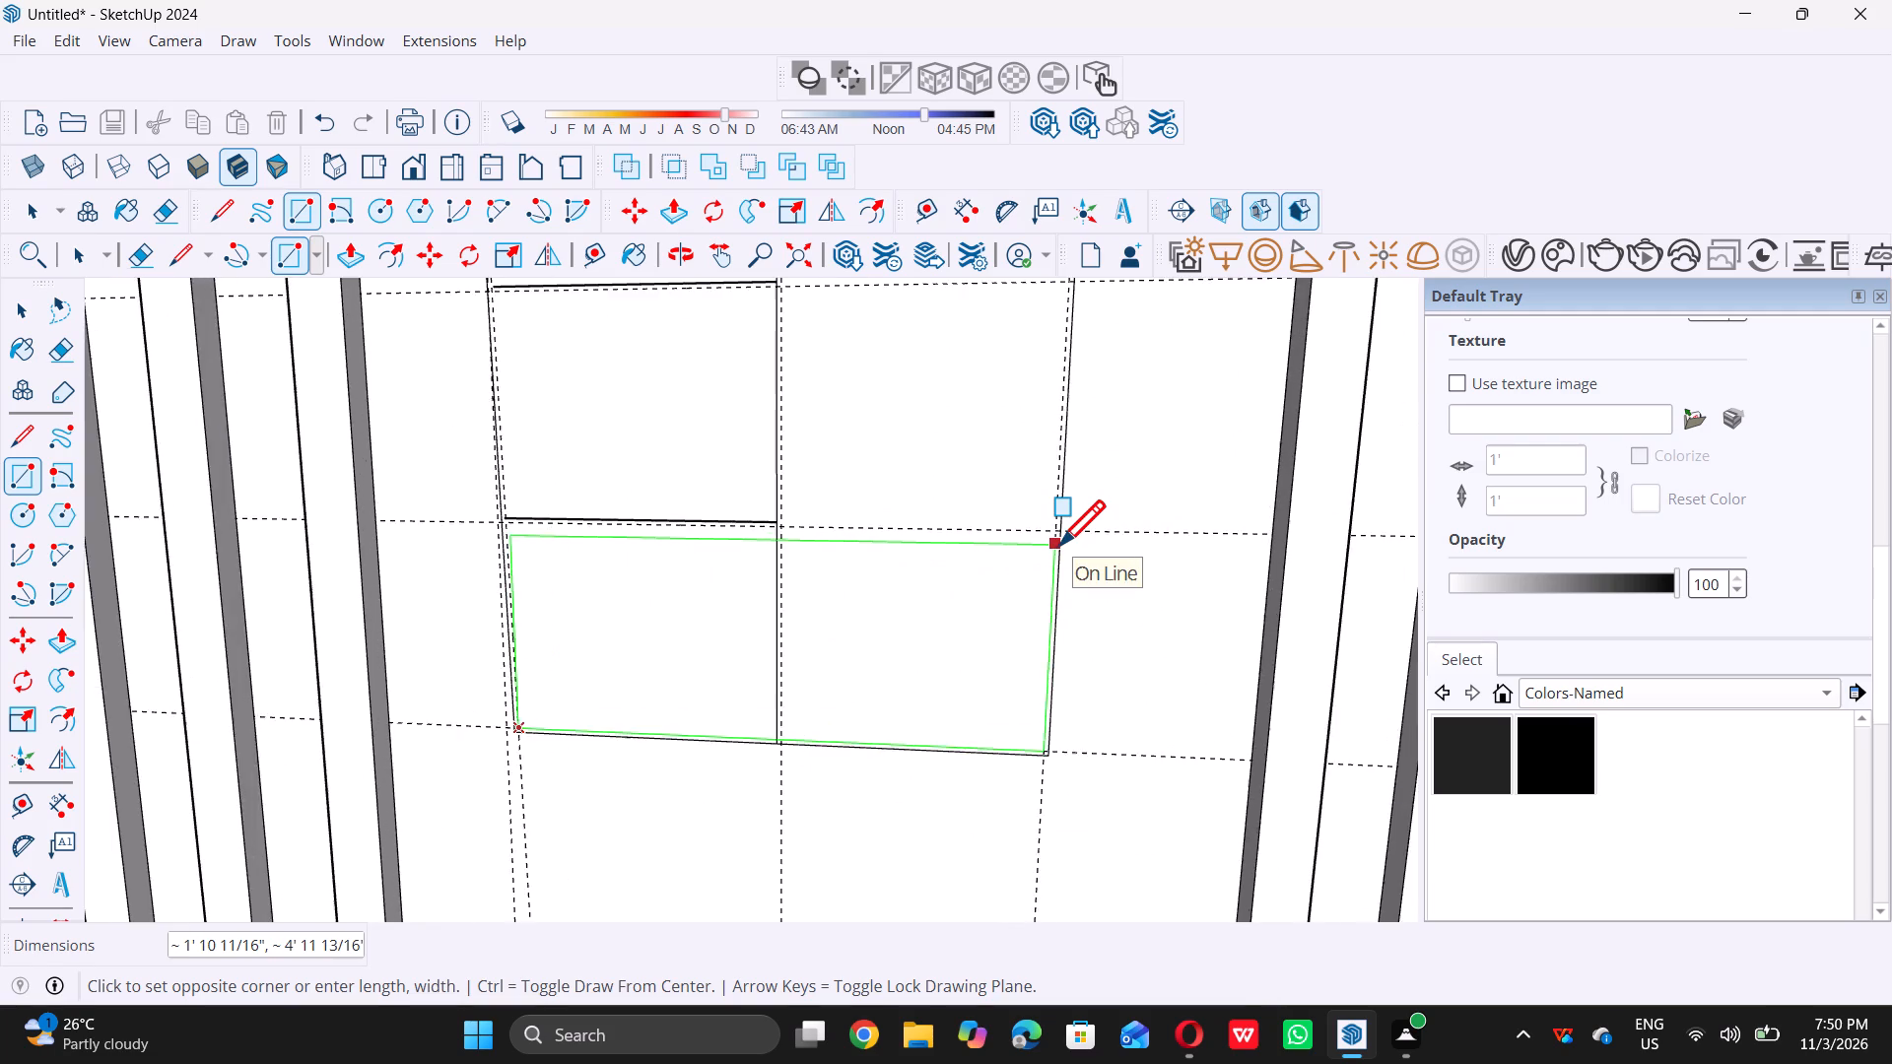
{"action": "scroll", "coordinate": [1059, 545], "scroll_direction": "up", "scroll_amount": 9}
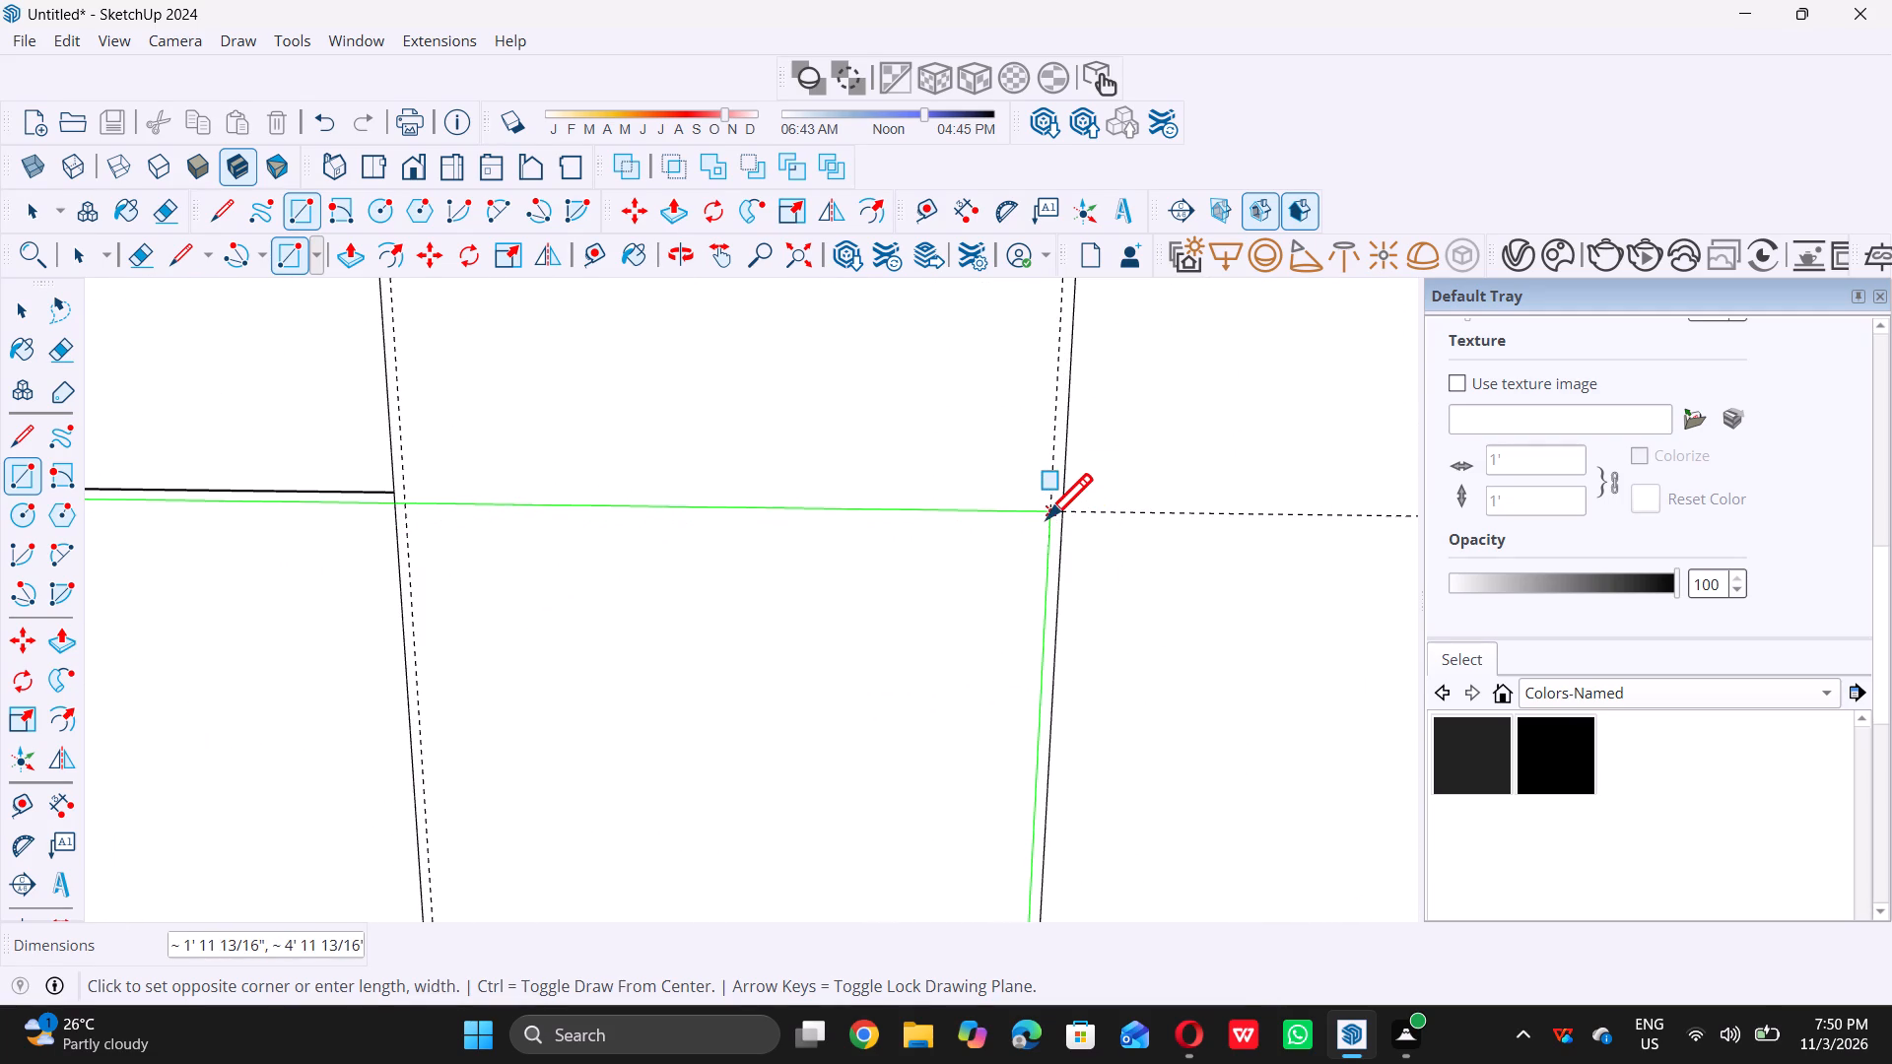
{"action": "double_click", "coordinate": [1047, 516]}
{"action": "scroll", "coordinate": [1050, 536], "scroll_direction": "down", "scroll_amount": 8}
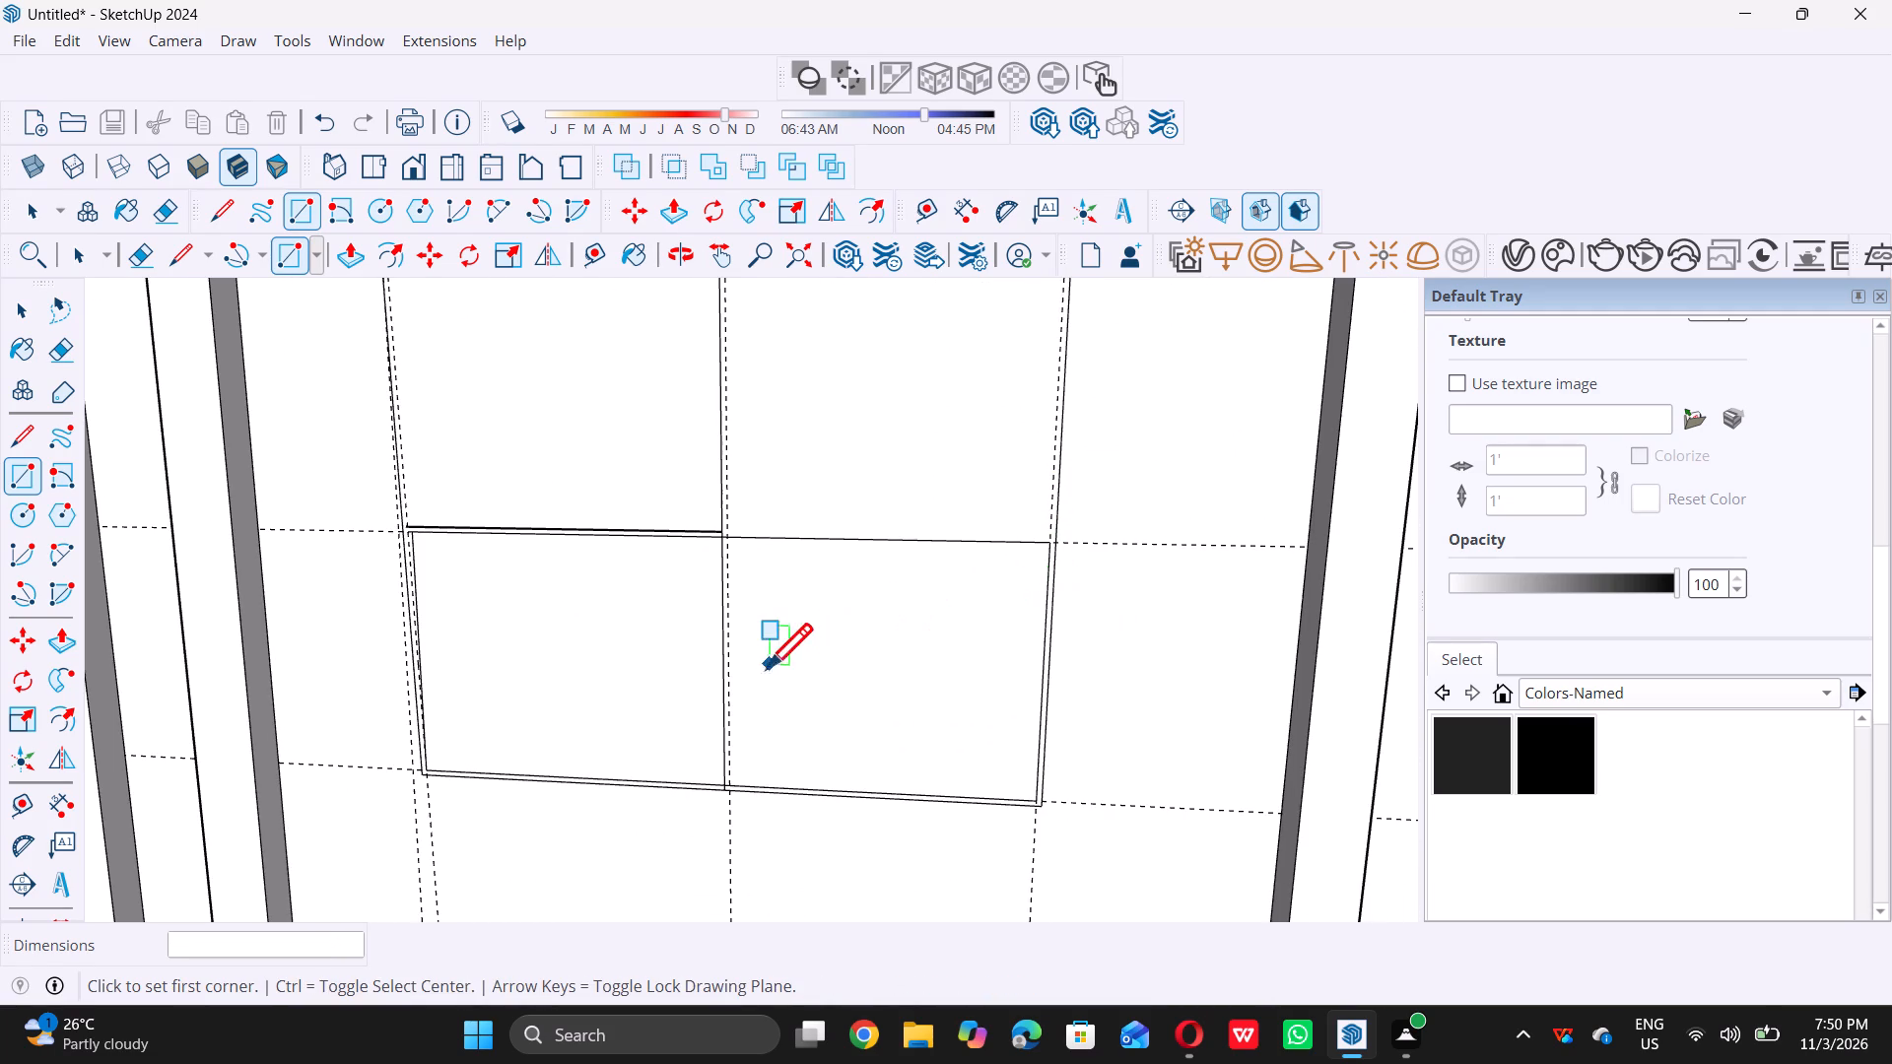
Draw a rectangle about 2' 6 7/8" by 2' 5/8" over the lowest frame-side cell, from the inset bottom corner to the central vertical guide.
{"action": "scroll", "coordinate": [518, 777], "scroll_direction": "up", "scroll_amount": 5}
{"action": "scroll", "coordinate": [439, 750], "scroll_direction": "up", "scroll_amount": 4}
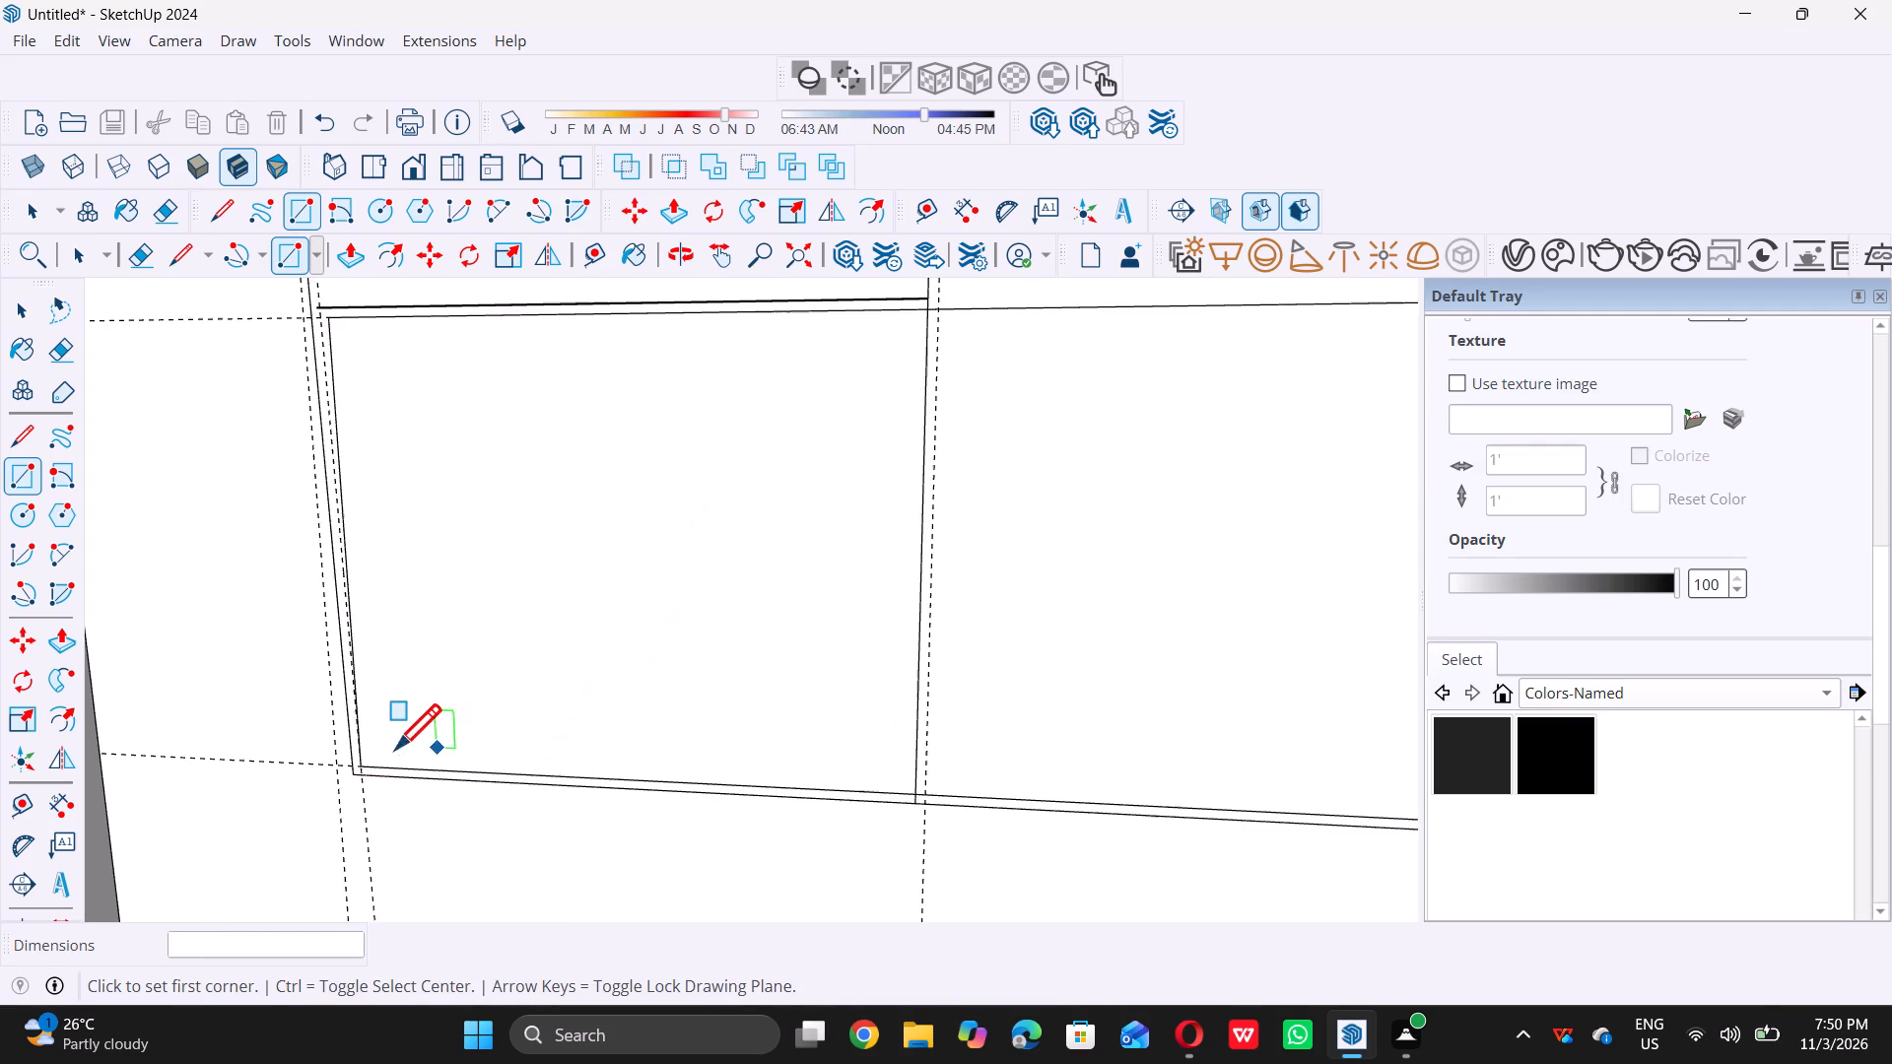
{"action": "scroll", "coordinate": [395, 749], "scroll_direction": "up", "scroll_amount": 13}
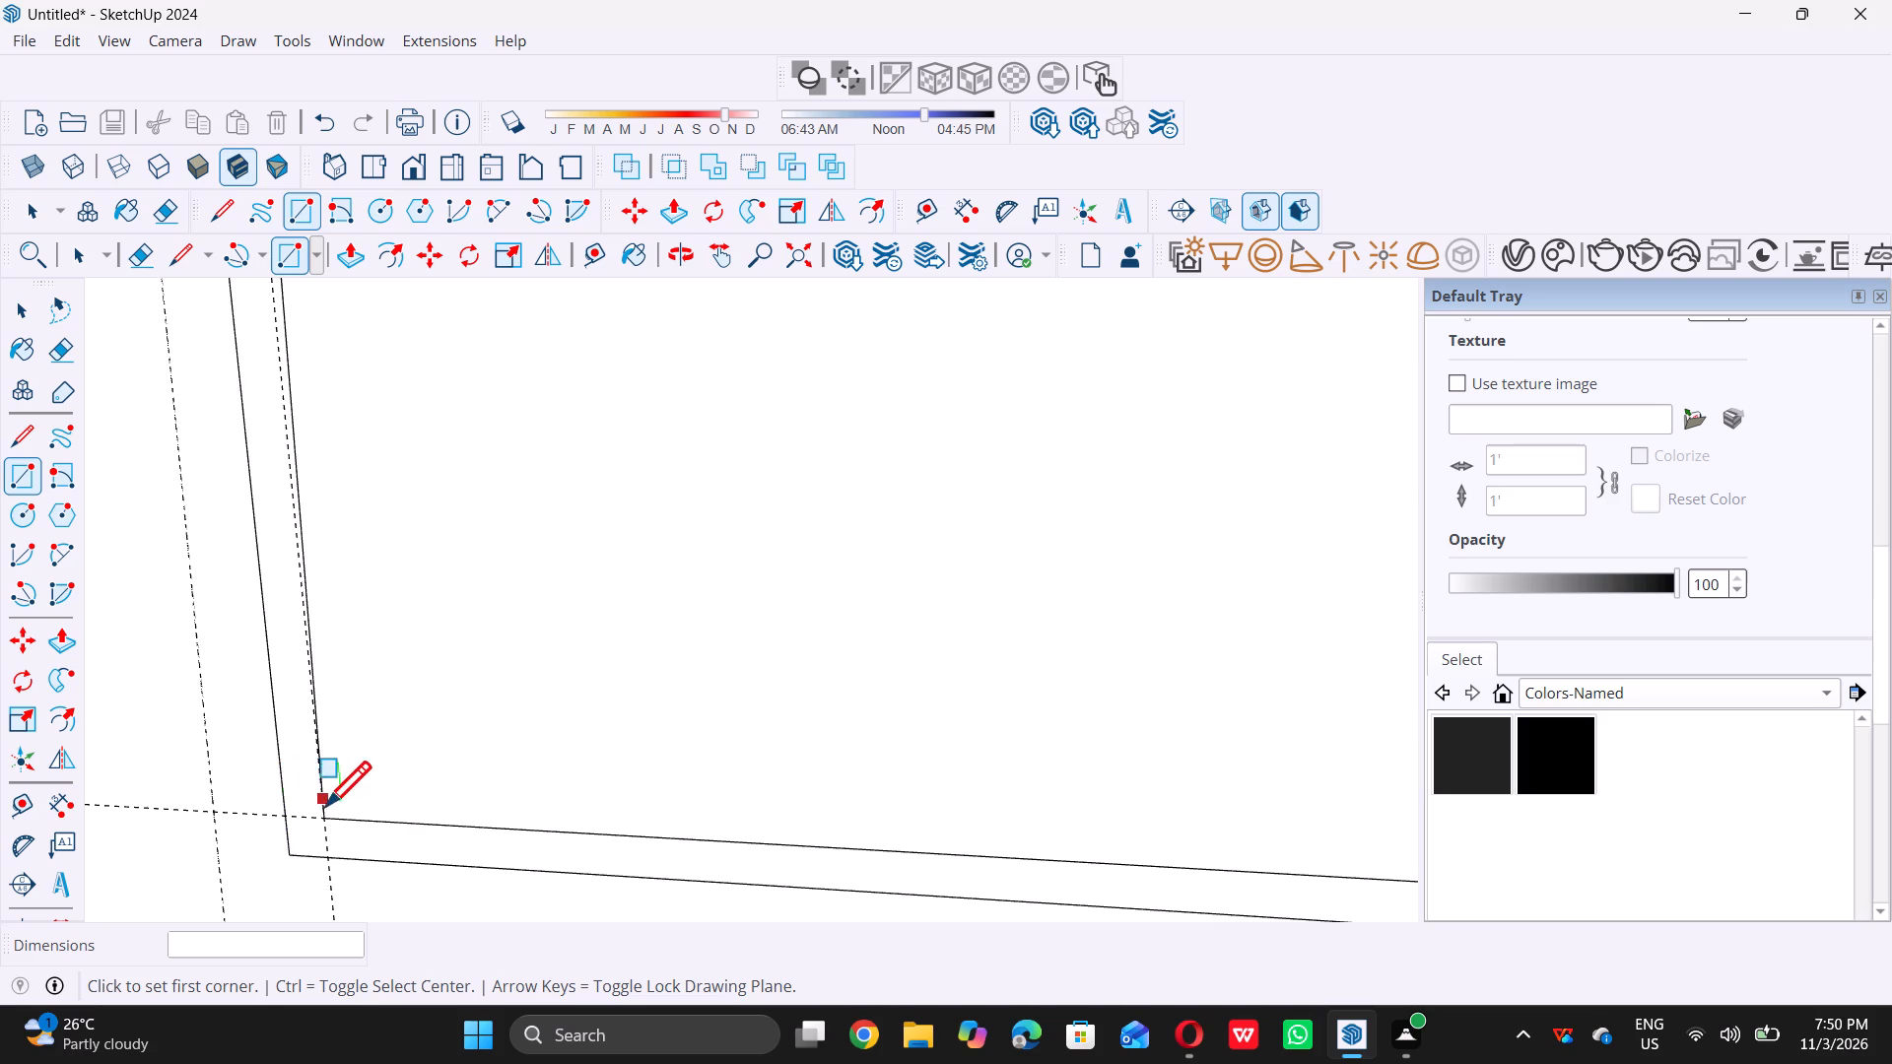
{"action": "triple_click", "coordinate": [330, 813]}
{"action": "scroll", "coordinate": [330, 813], "scroll_direction": "down", "scroll_amount": 1}
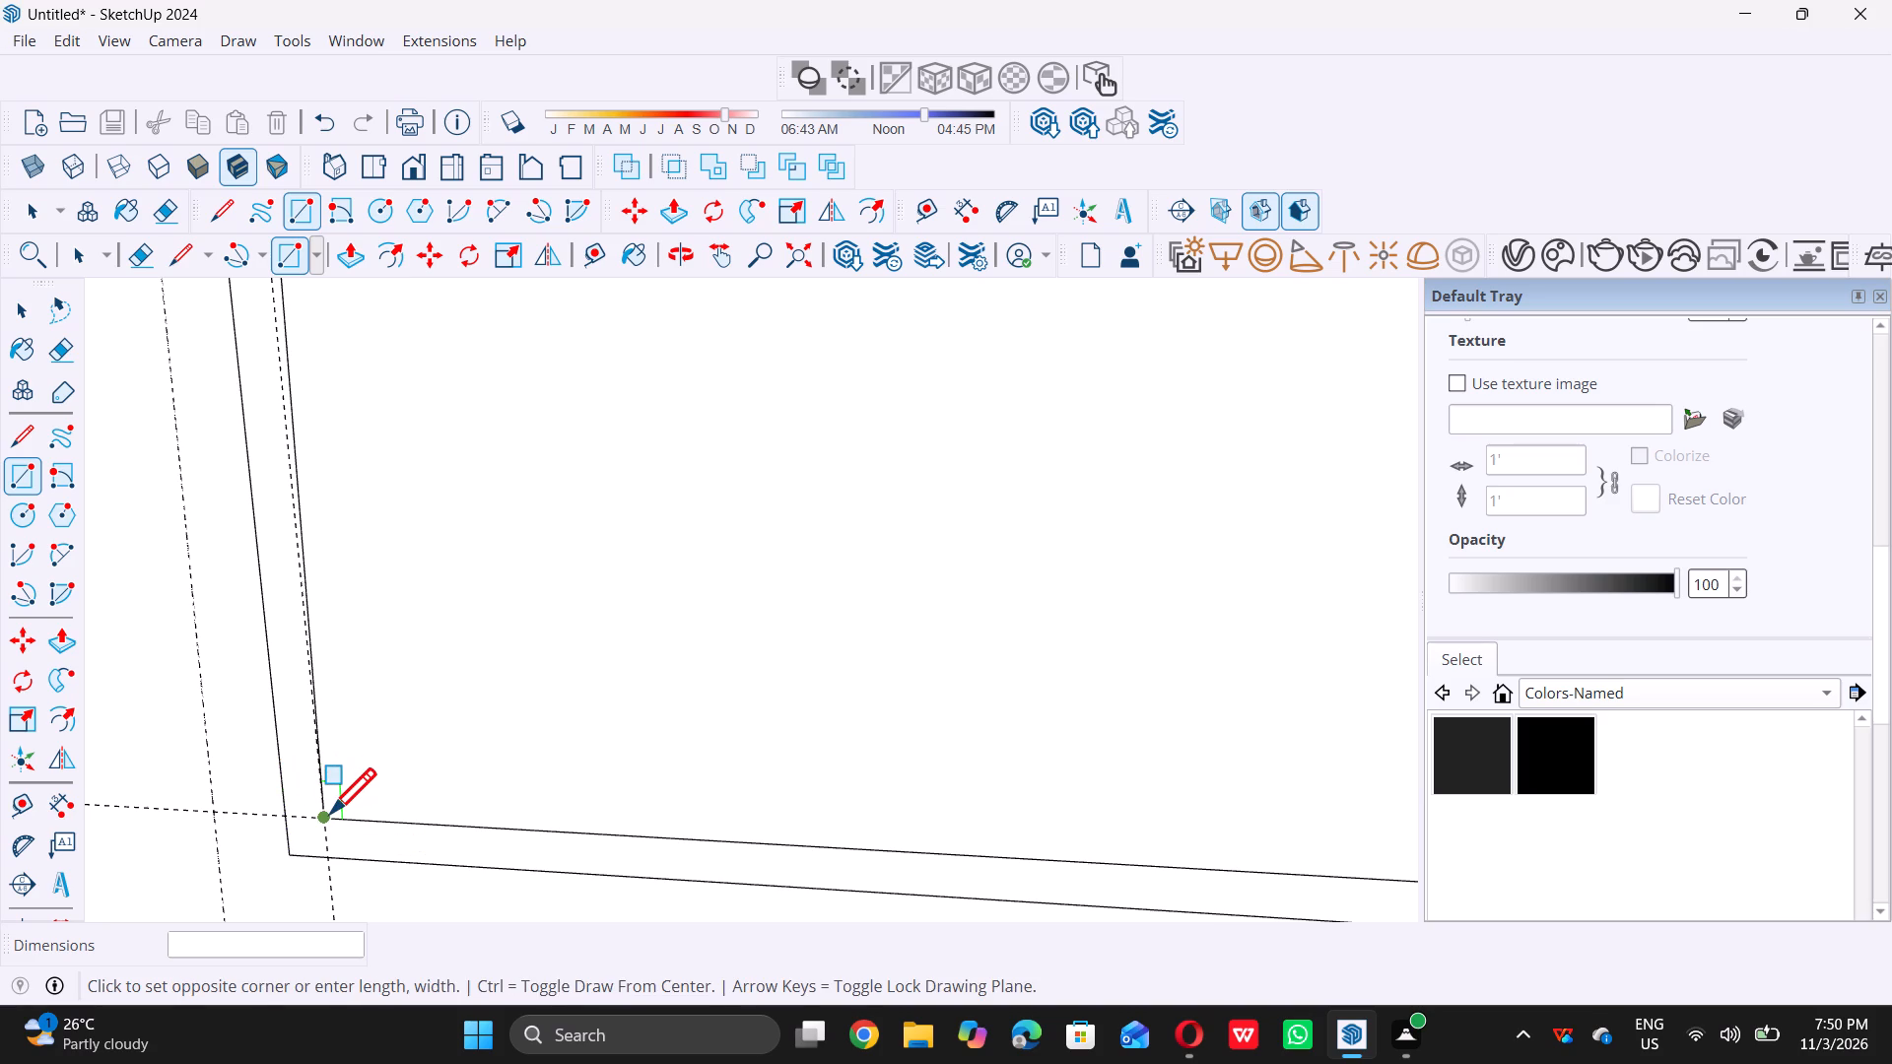
{"action": "scroll", "coordinate": [330, 813], "scroll_direction": "down", "scroll_amount": 20}
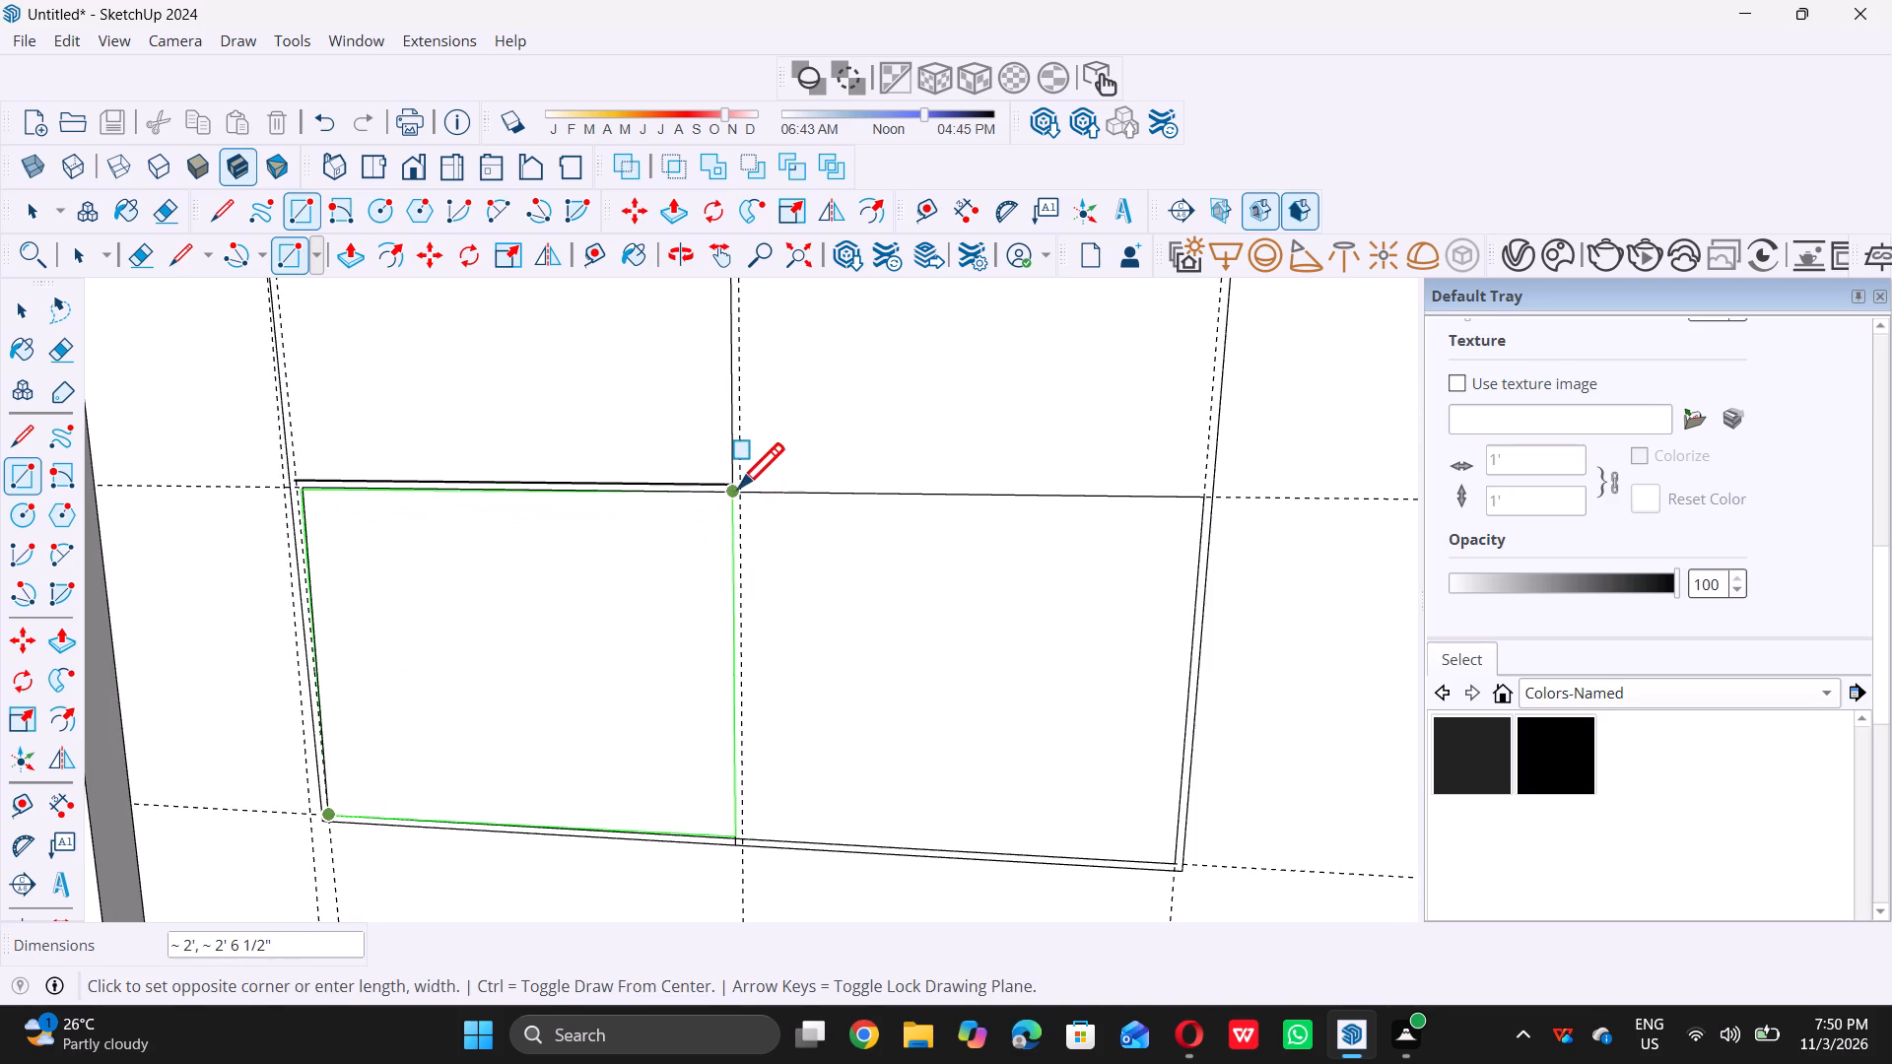
{"action": "scroll", "coordinate": [739, 490], "scroll_direction": "up", "scroll_amount": 7}
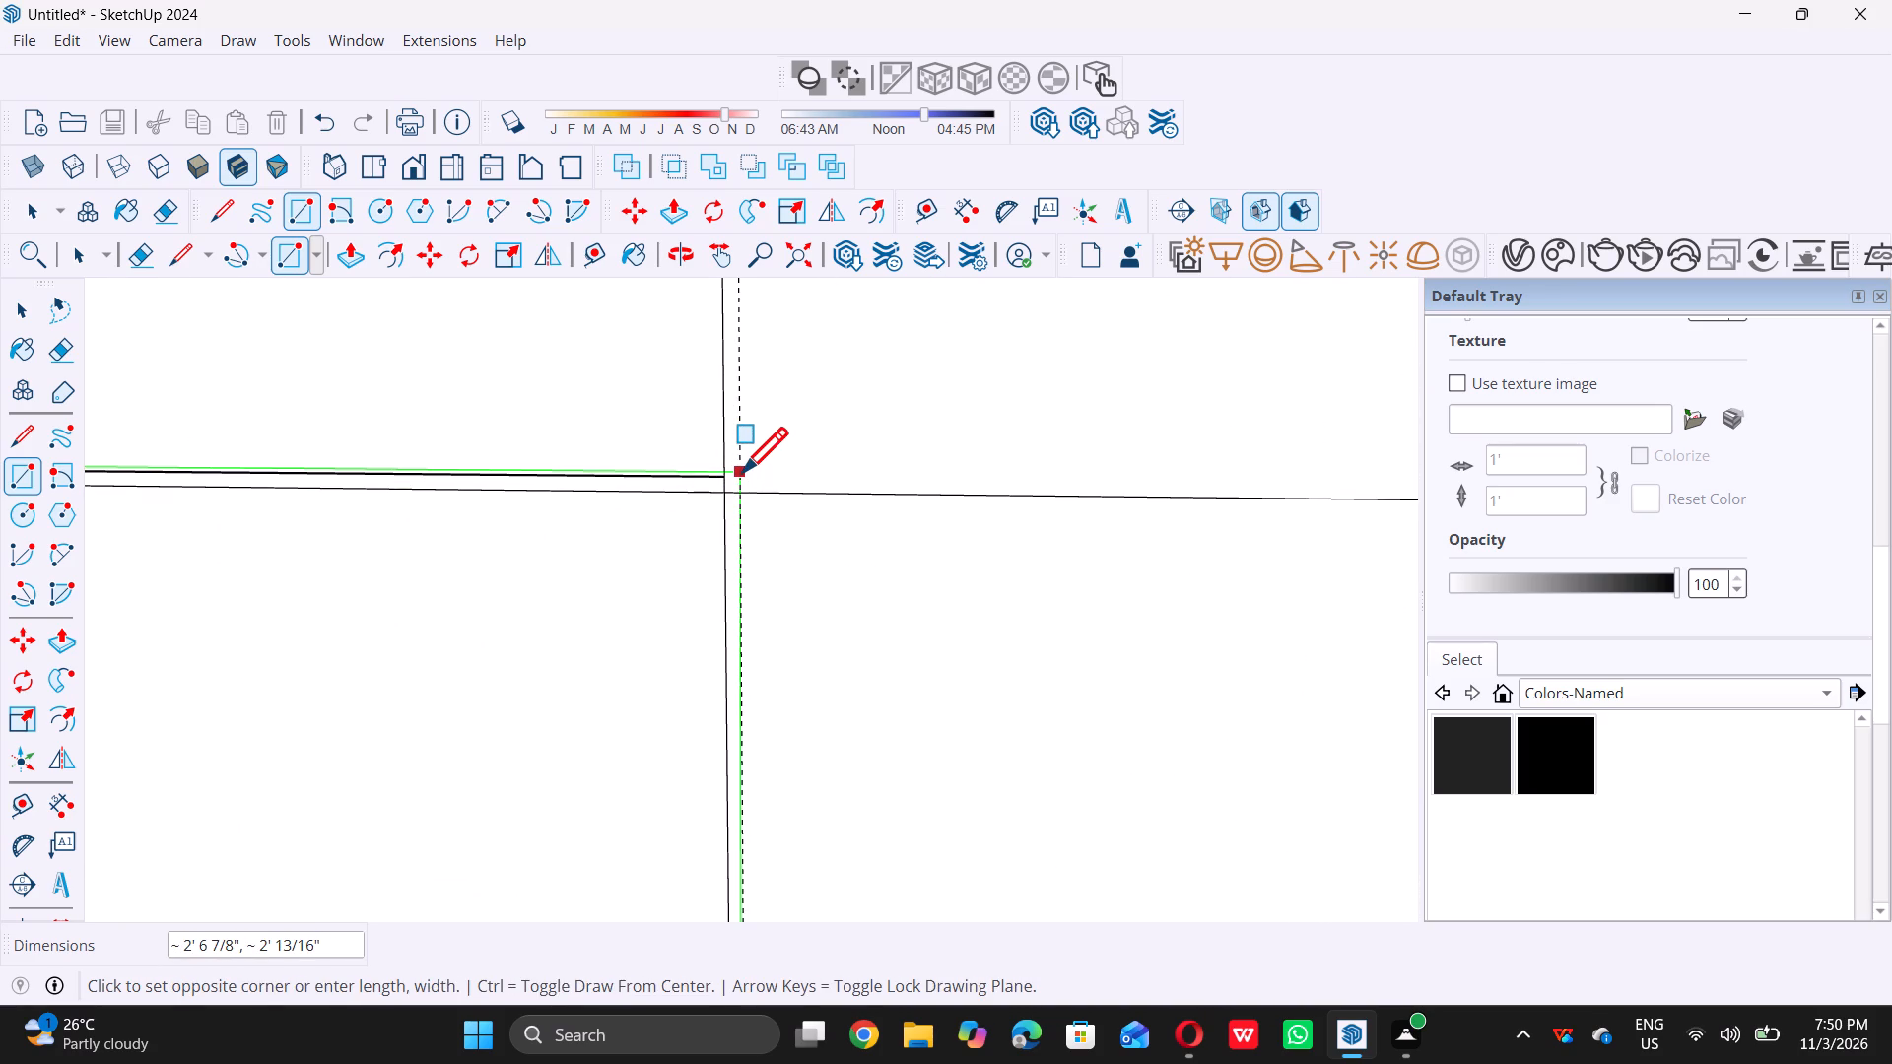
{"action": "scroll", "coordinate": [736, 479], "scroll_direction": "up", "scroll_amount": 4}
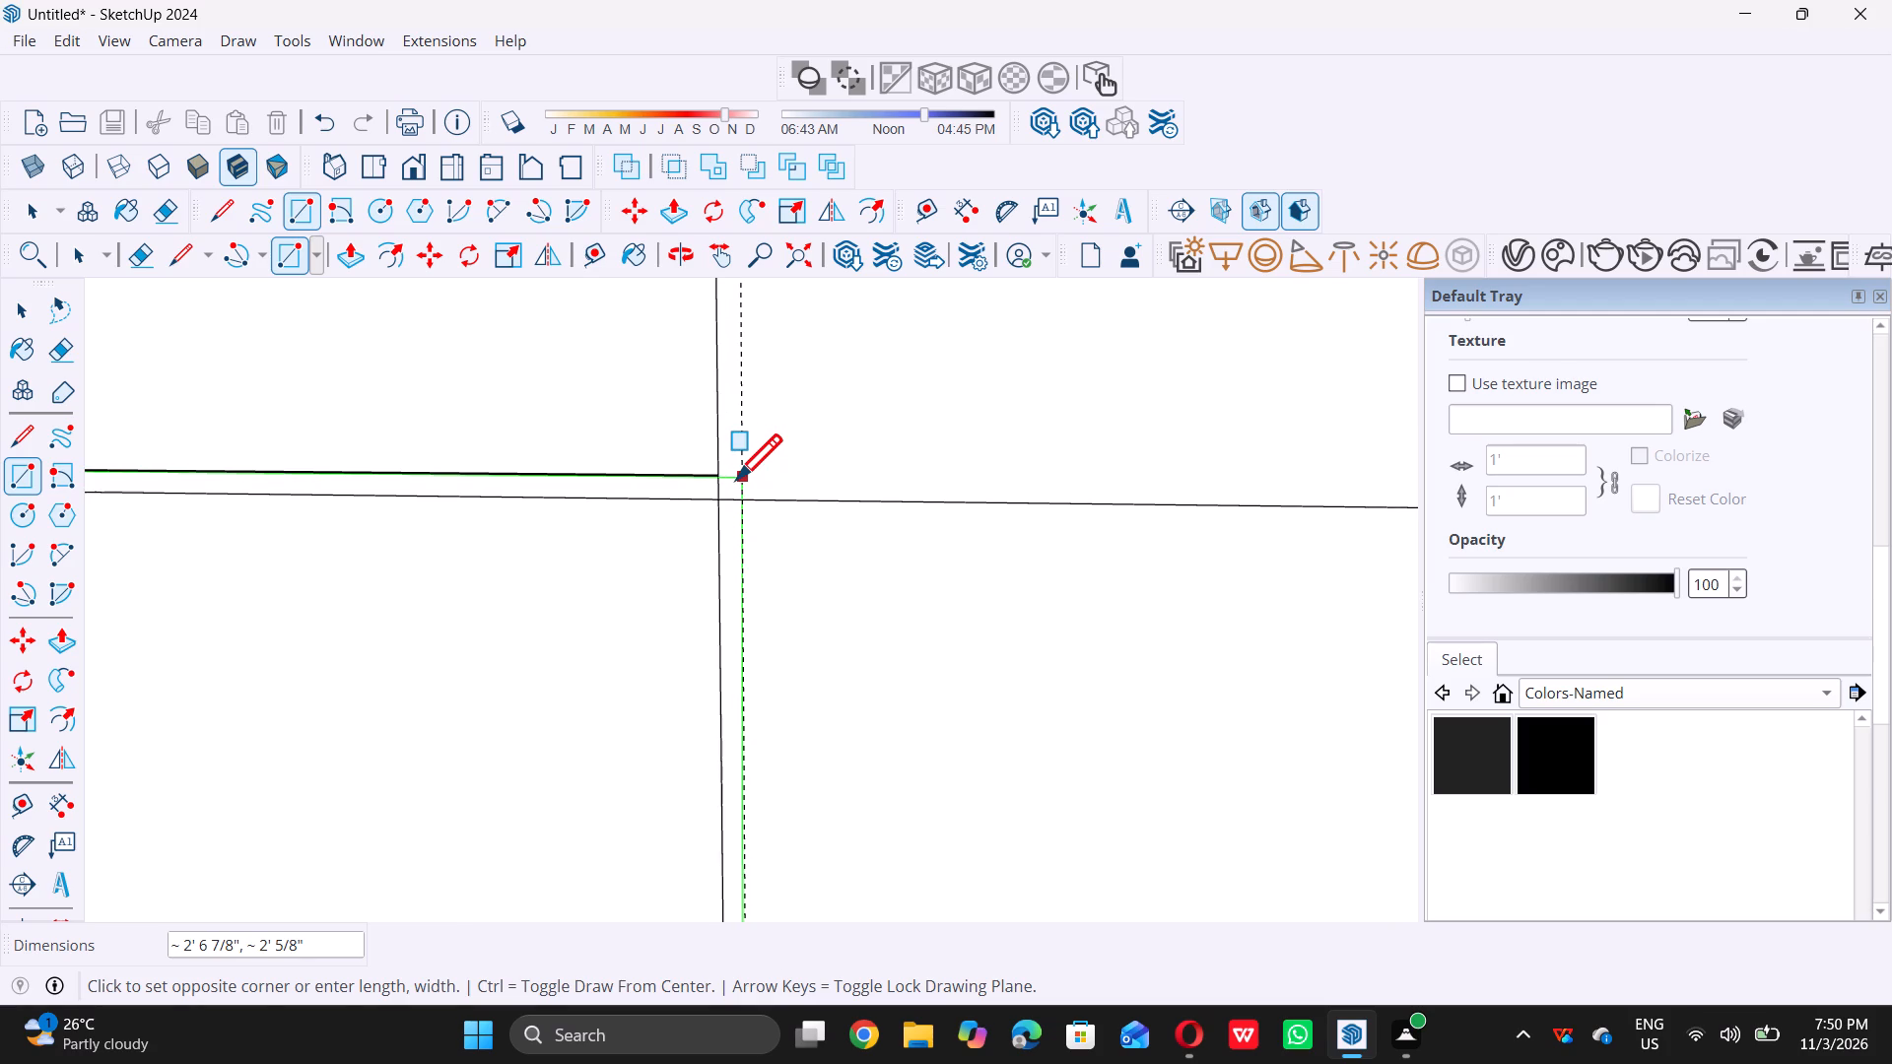
{"action": "left_click", "coordinate": [736, 479]}
{"action": "scroll", "coordinate": [747, 482], "scroll_direction": "down", "scroll_amount": 4}
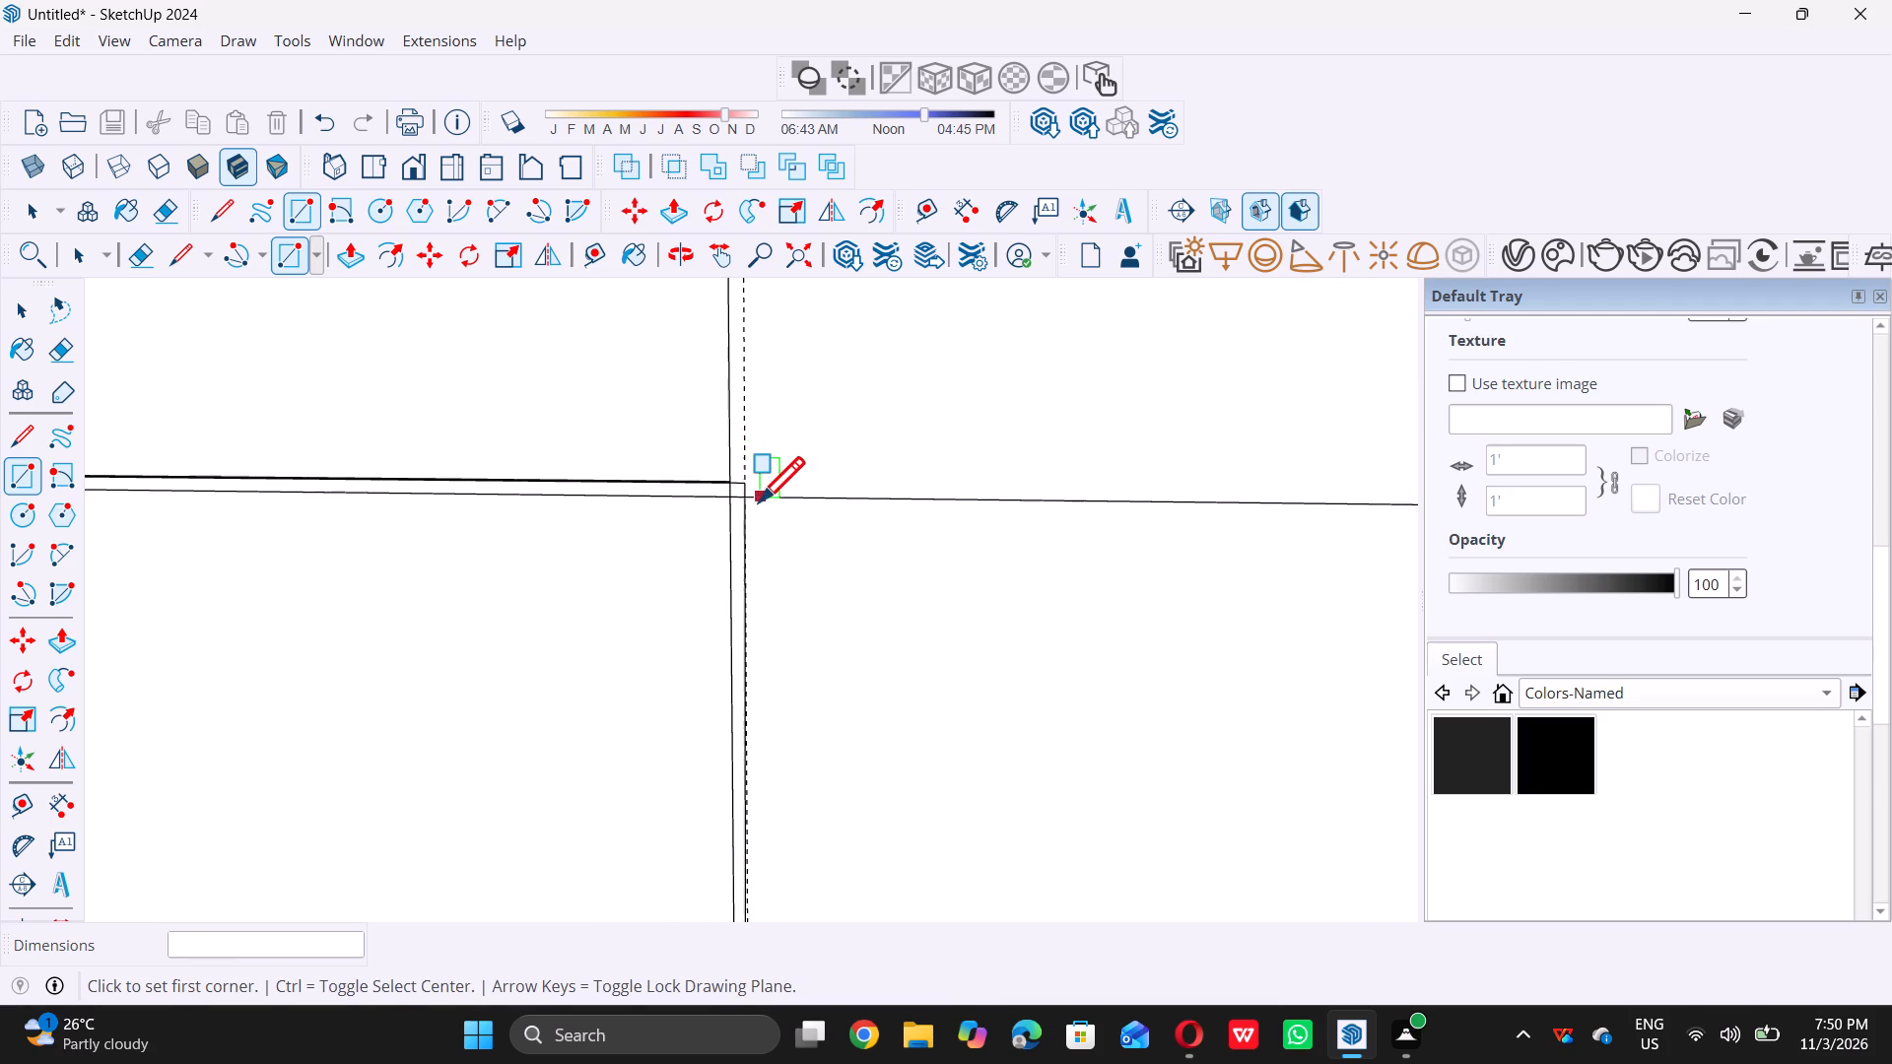
Draw a short line extending the lowest division line's open end to the tall rectangle's frame-side edge.
{"action": "scroll", "coordinate": [759, 501], "scroll_direction": "down", "scroll_amount": 6}
{"action": "scroll", "coordinate": [179, 521], "scroll_direction": "up", "scroll_amount": 4}
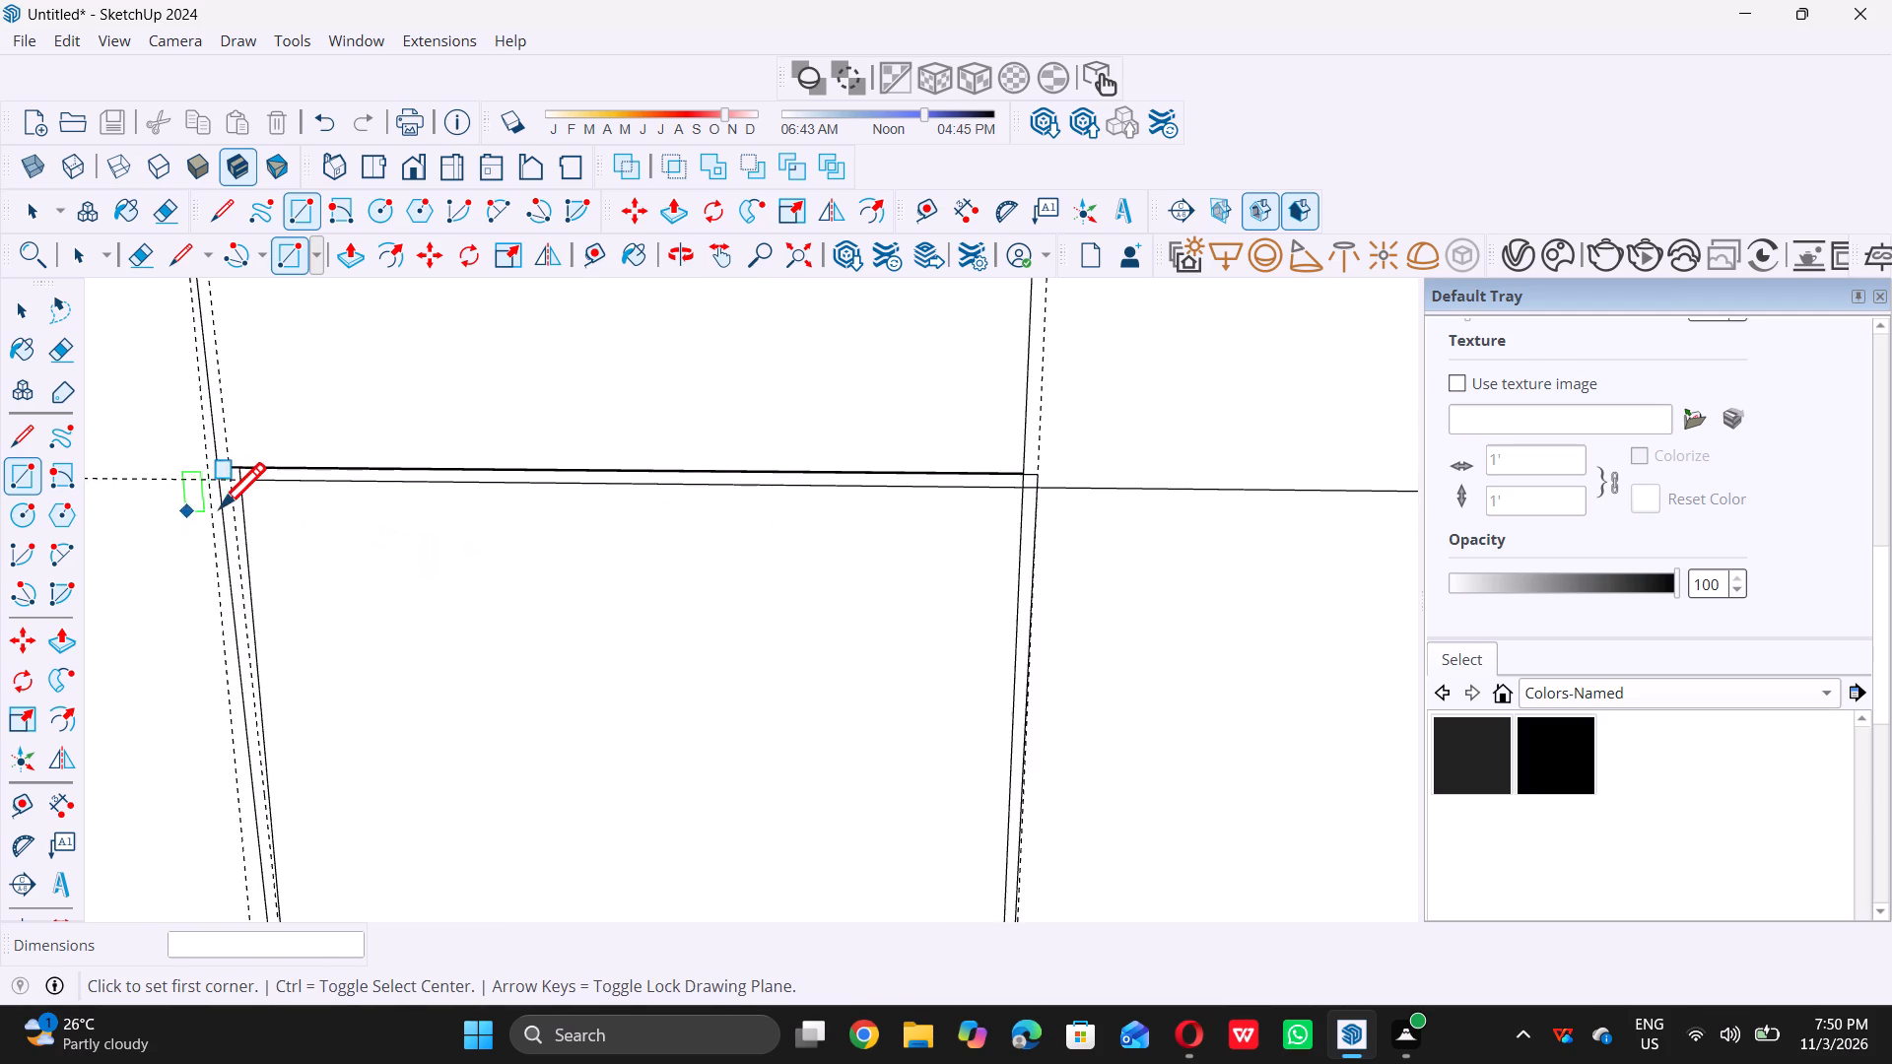
{"action": "scroll", "coordinate": [220, 506], "scroll_direction": "up", "scroll_amount": 10}
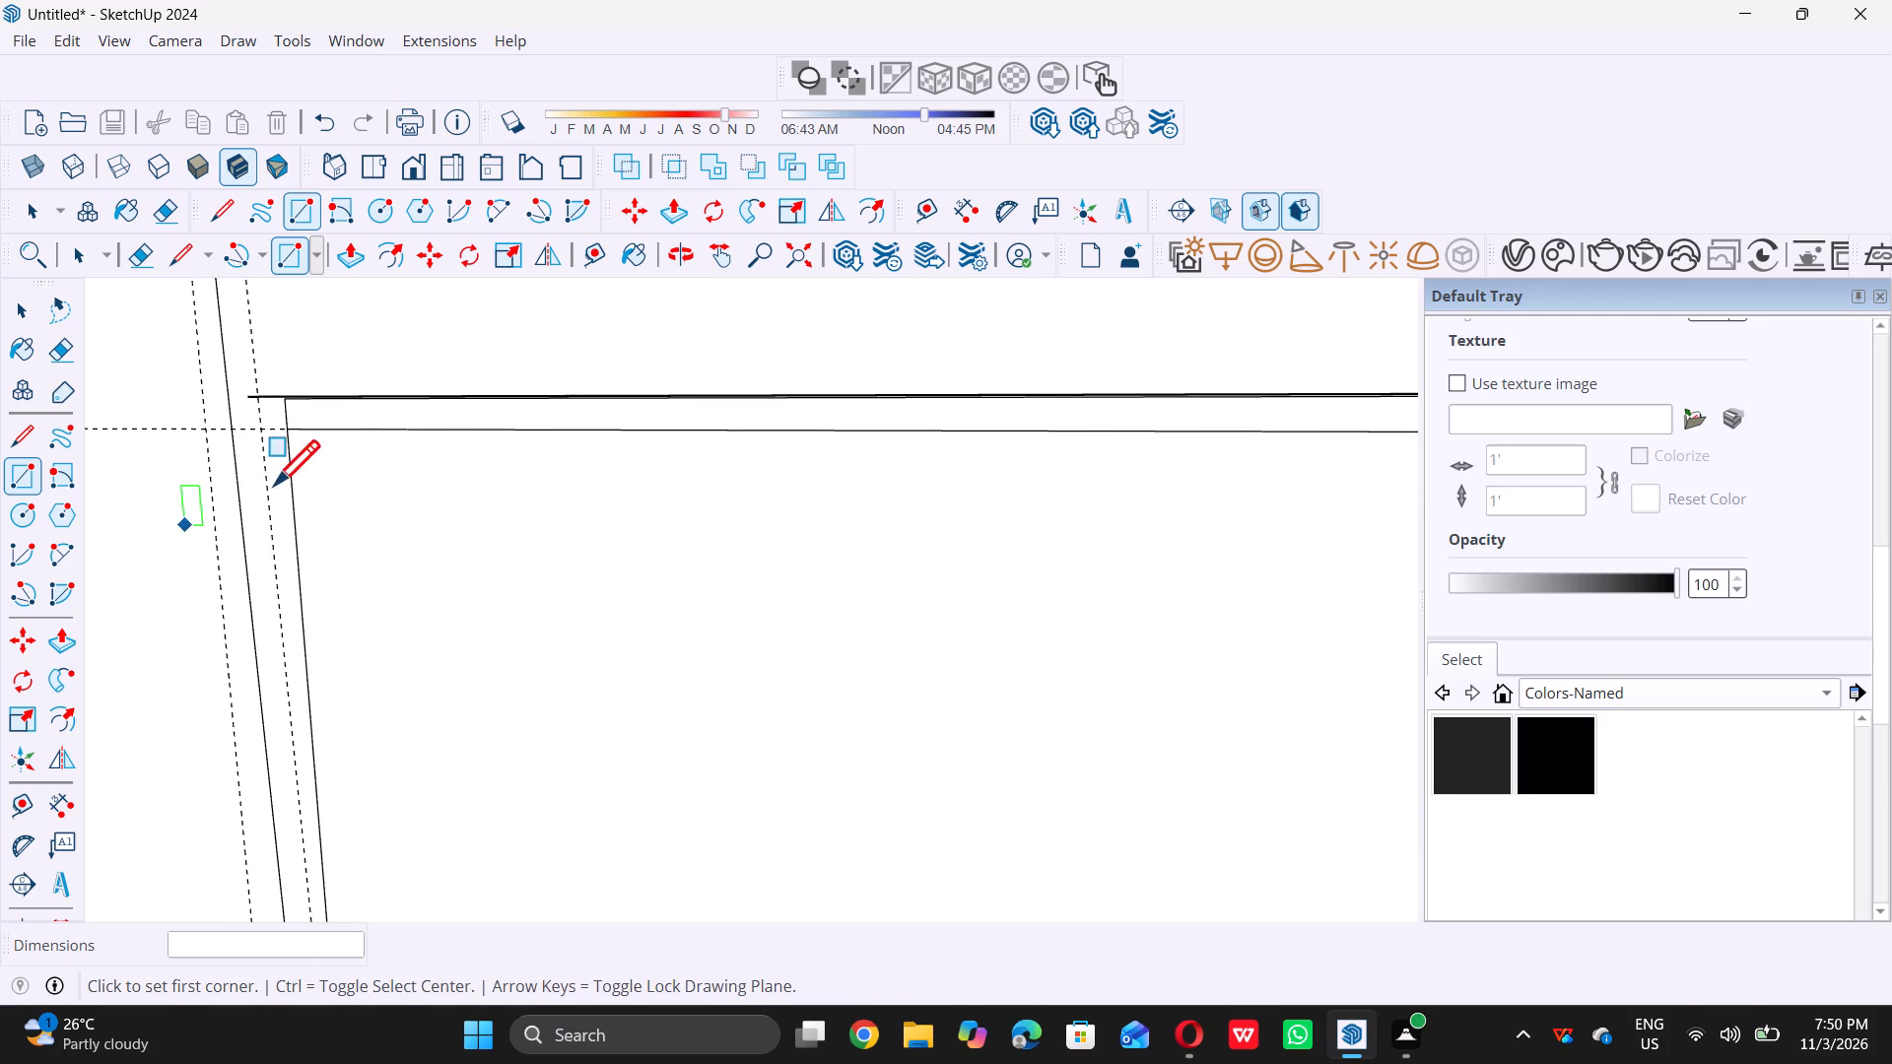
{"action": "key", "text": "space"}
{"action": "key", "text": "l"}
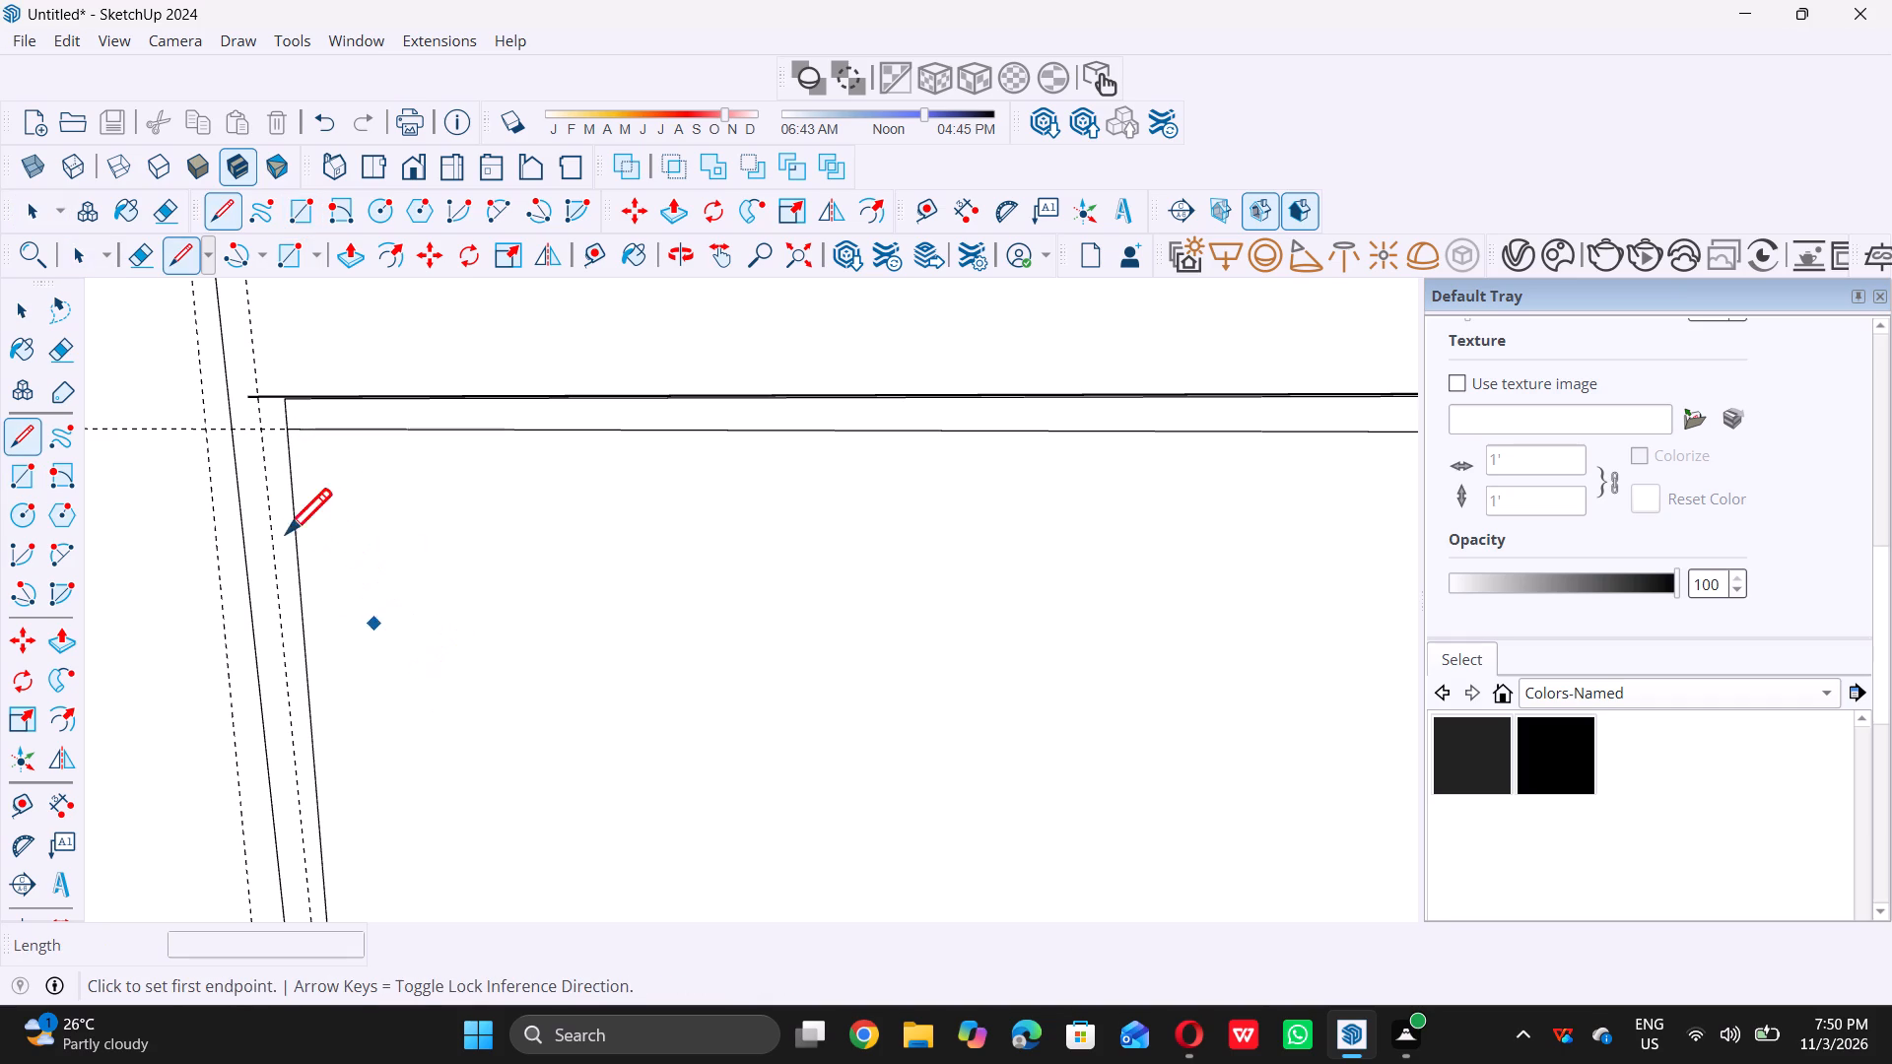
{"action": "double_click", "coordinate": [248, 394]}
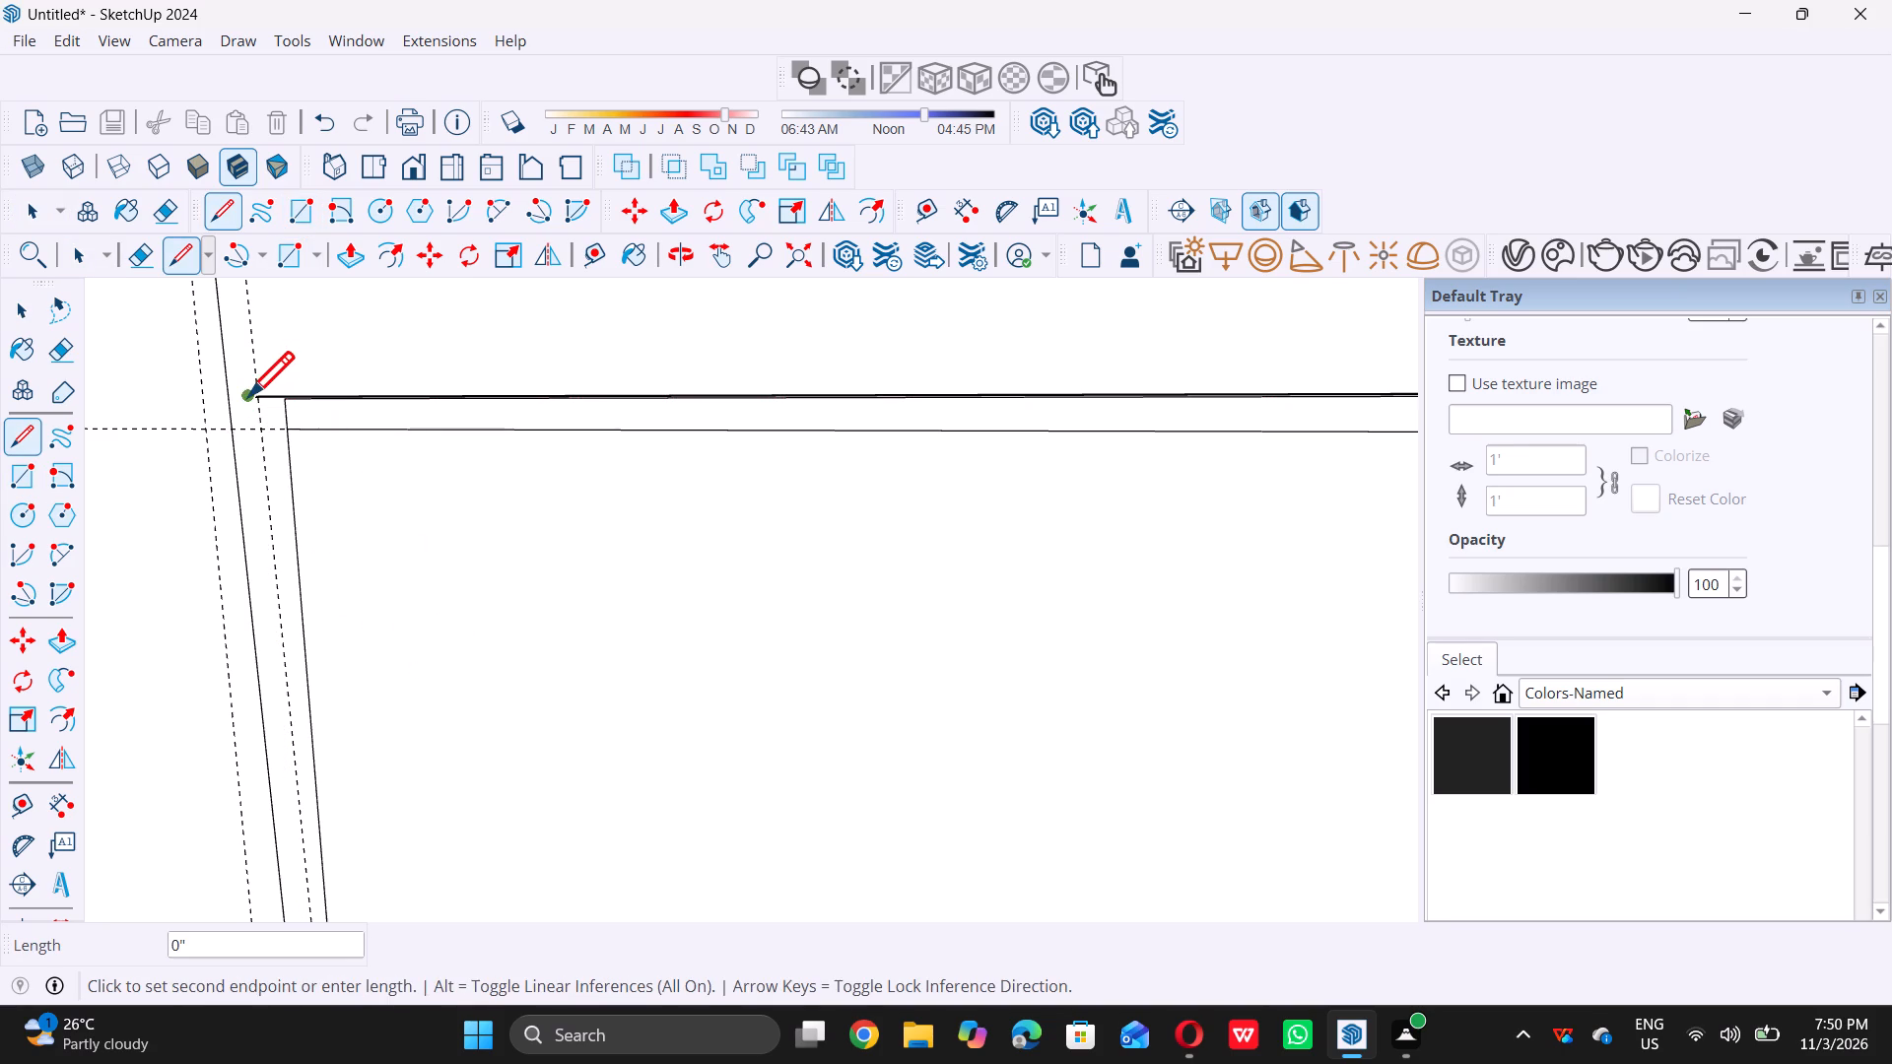
{"action": "triple_click", "coordinate": [232, 390]}
{"action": "left_click", "coordinate": [232, 390]}
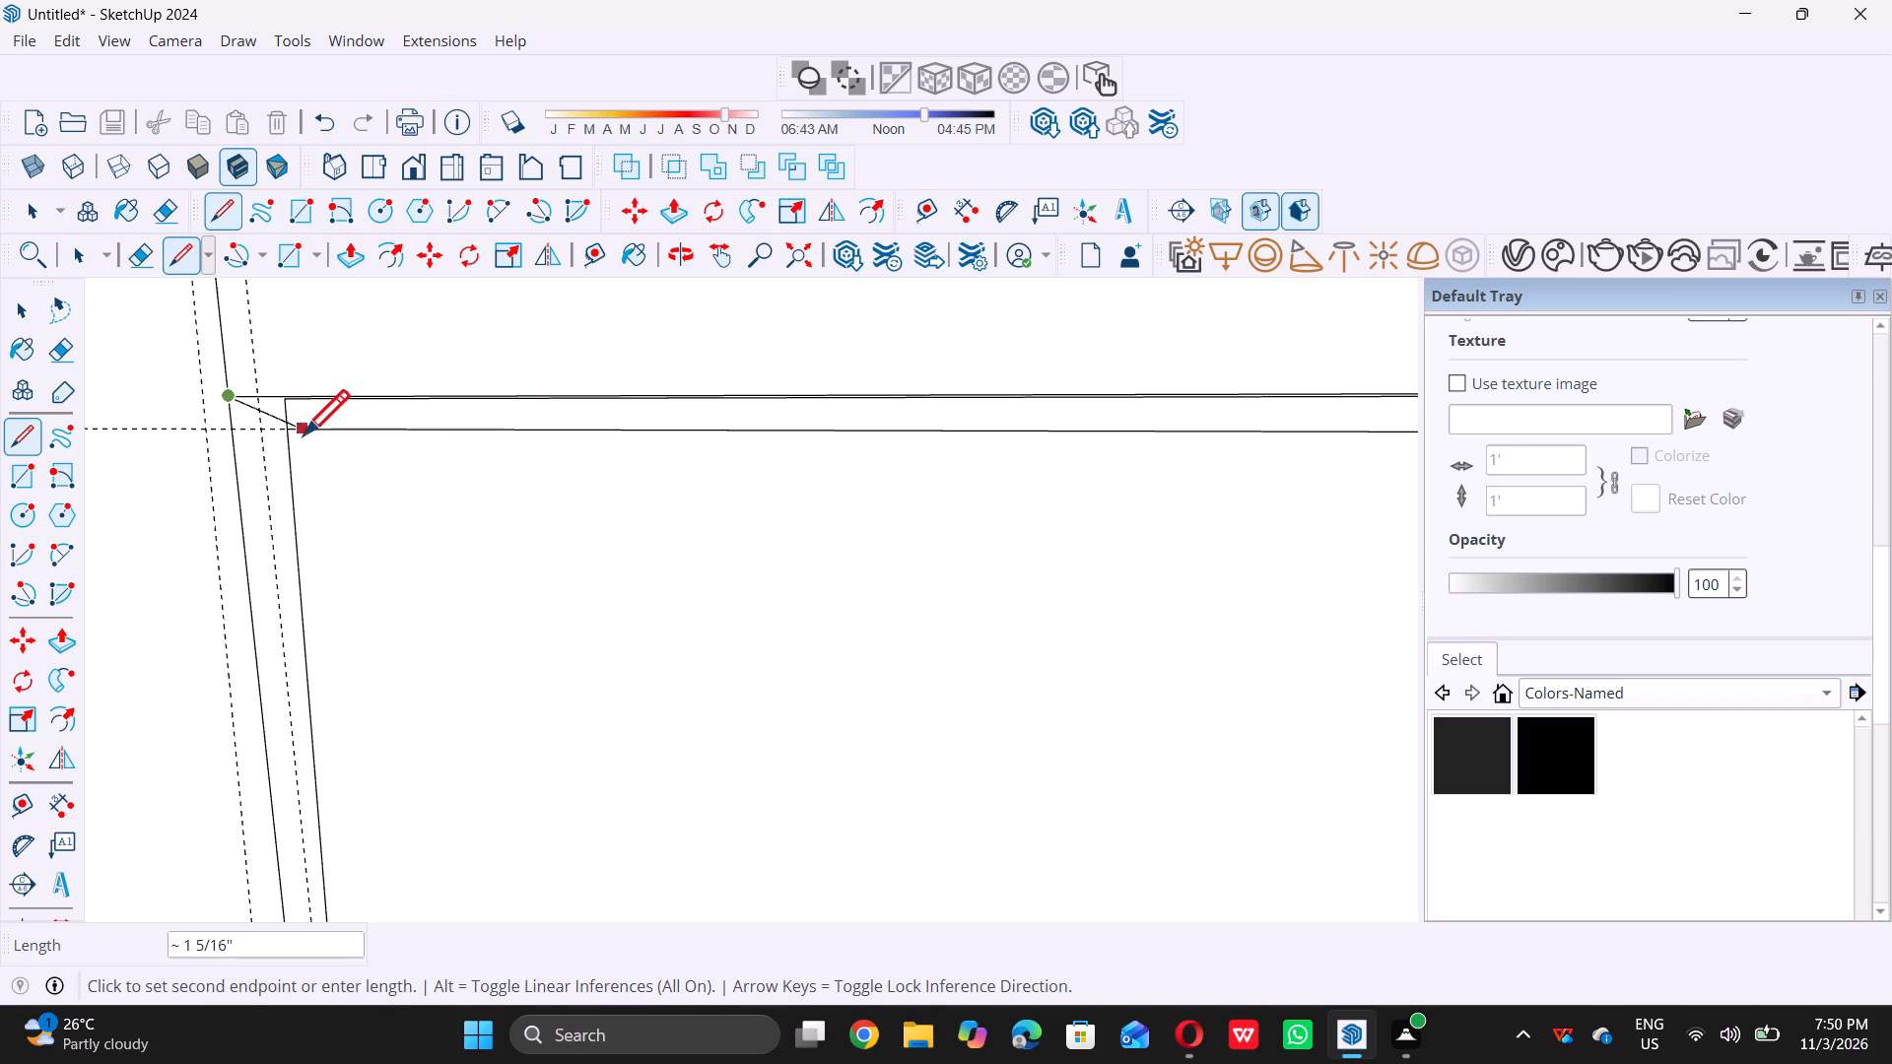
{"action": "key", "text": "space"}
{"action": "scroll", "coordinate": [304, 475], "scroll_direction": "down", "scroll_amount": 20}
{"action": "scroll", "coordinate": [304, 475], "scroll_direction": "down", "scroll_amount": 1}
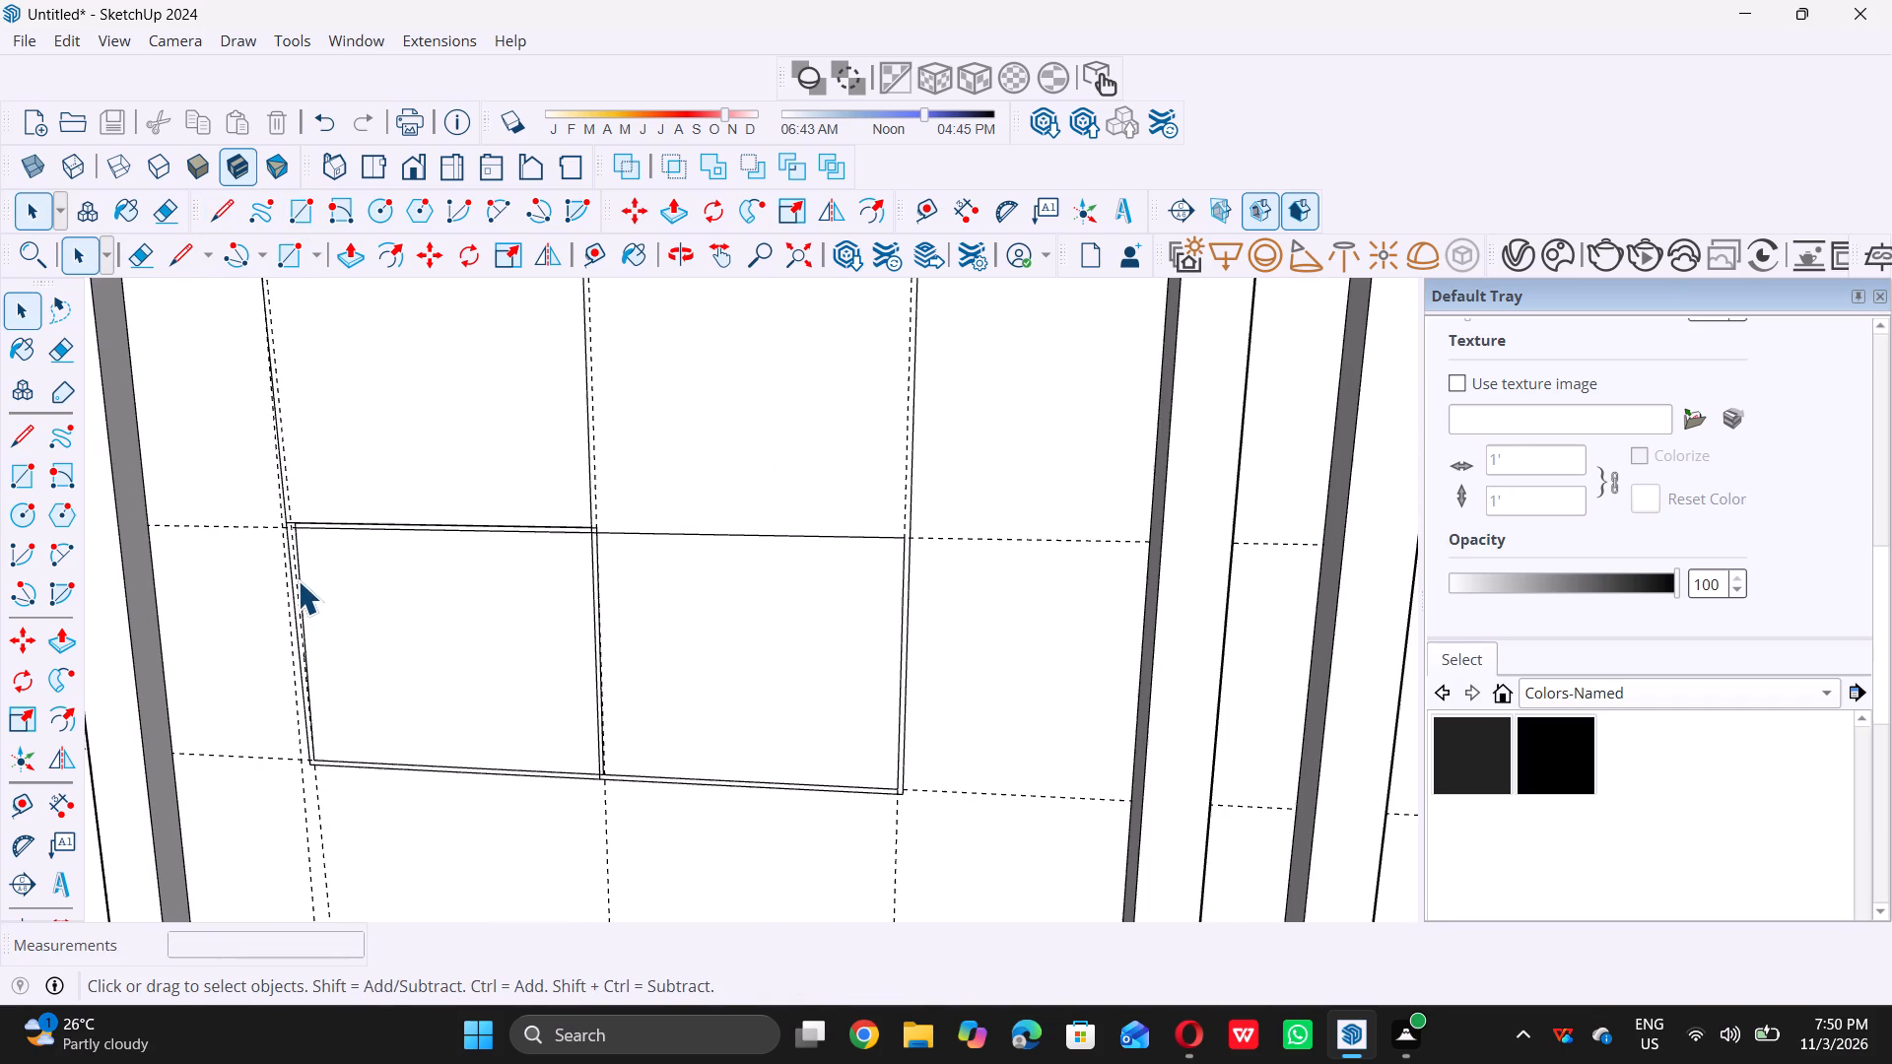
Undo the short extension line and both inset rectangles drawn over the lowest cells, keeping the guides.
{"action": "key", "text": "ctrl+z"}
{"action": "scroll", "coordinate": [306, 743], "scroll_direction": "up", "scroll_amount": 6}
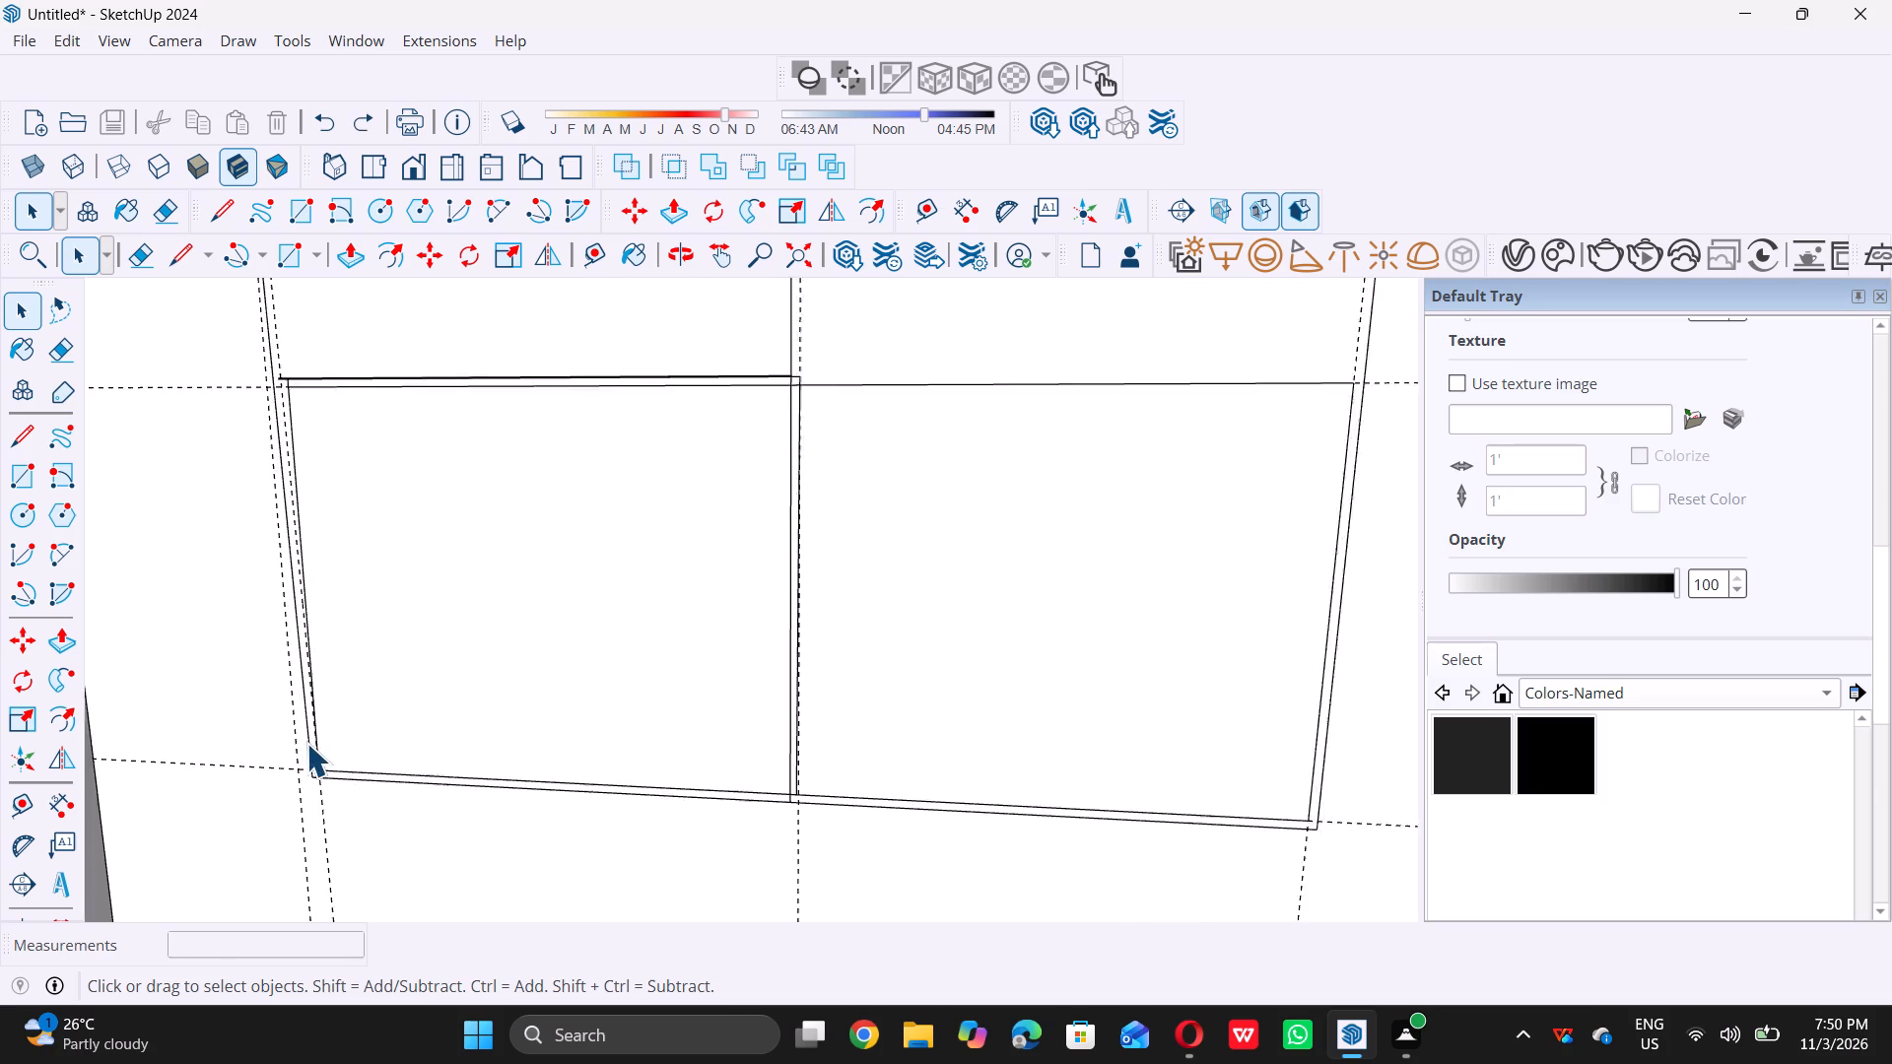
{"action": "key", "text": "ctrl+z"}
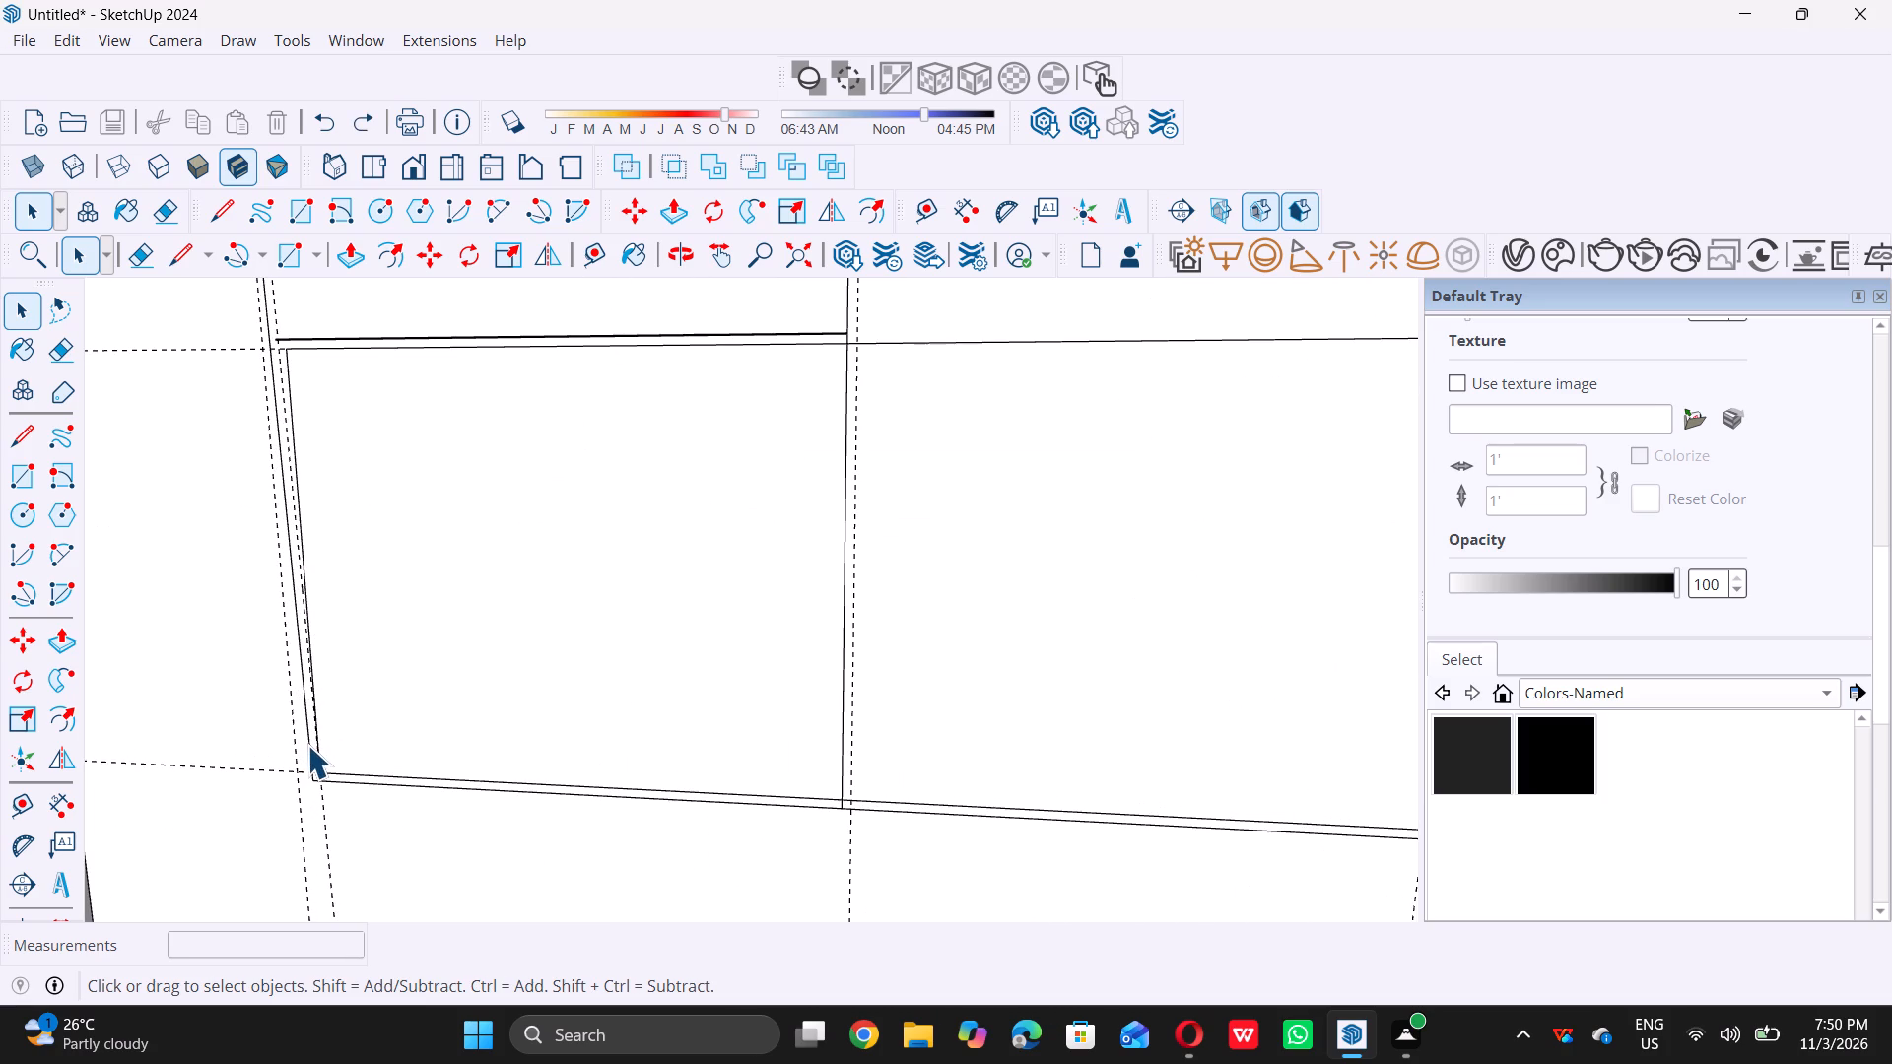
{"action": "key", "text": "ctrl+z"}
Draw a vertical line about 2' 1 3/16" along the frame-side inset guide, from the tall rectangle's bottom edge to the lowest division line.
{"action": "scroll", "coordinate": [302, 787], "scroll_direction": "down", "scroll_amount": 3}
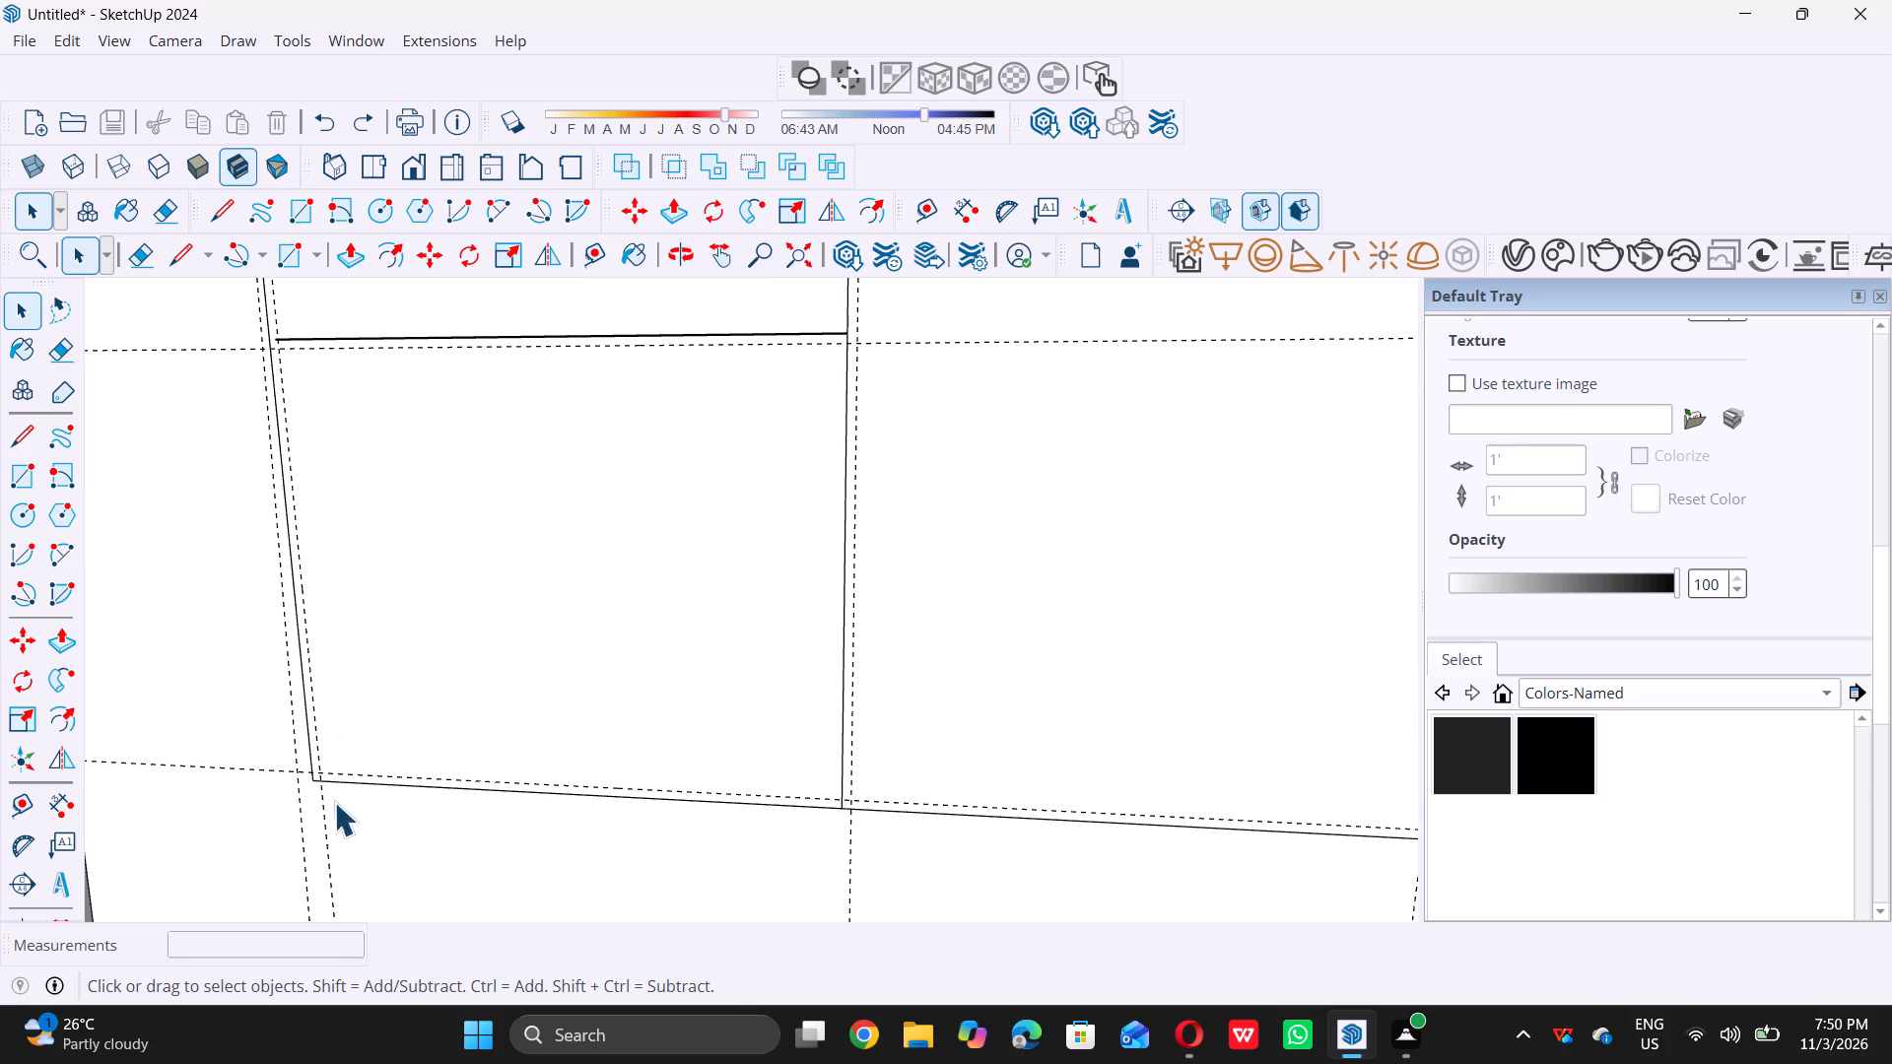
{"action": "scroll", "coordinate": [334, 802], "scroll_direction": "down", "scroll_amount": 8}
{"action": "middle_click_drag", "start_coordinate": [305, 792], "coordinate": [399, 764]}
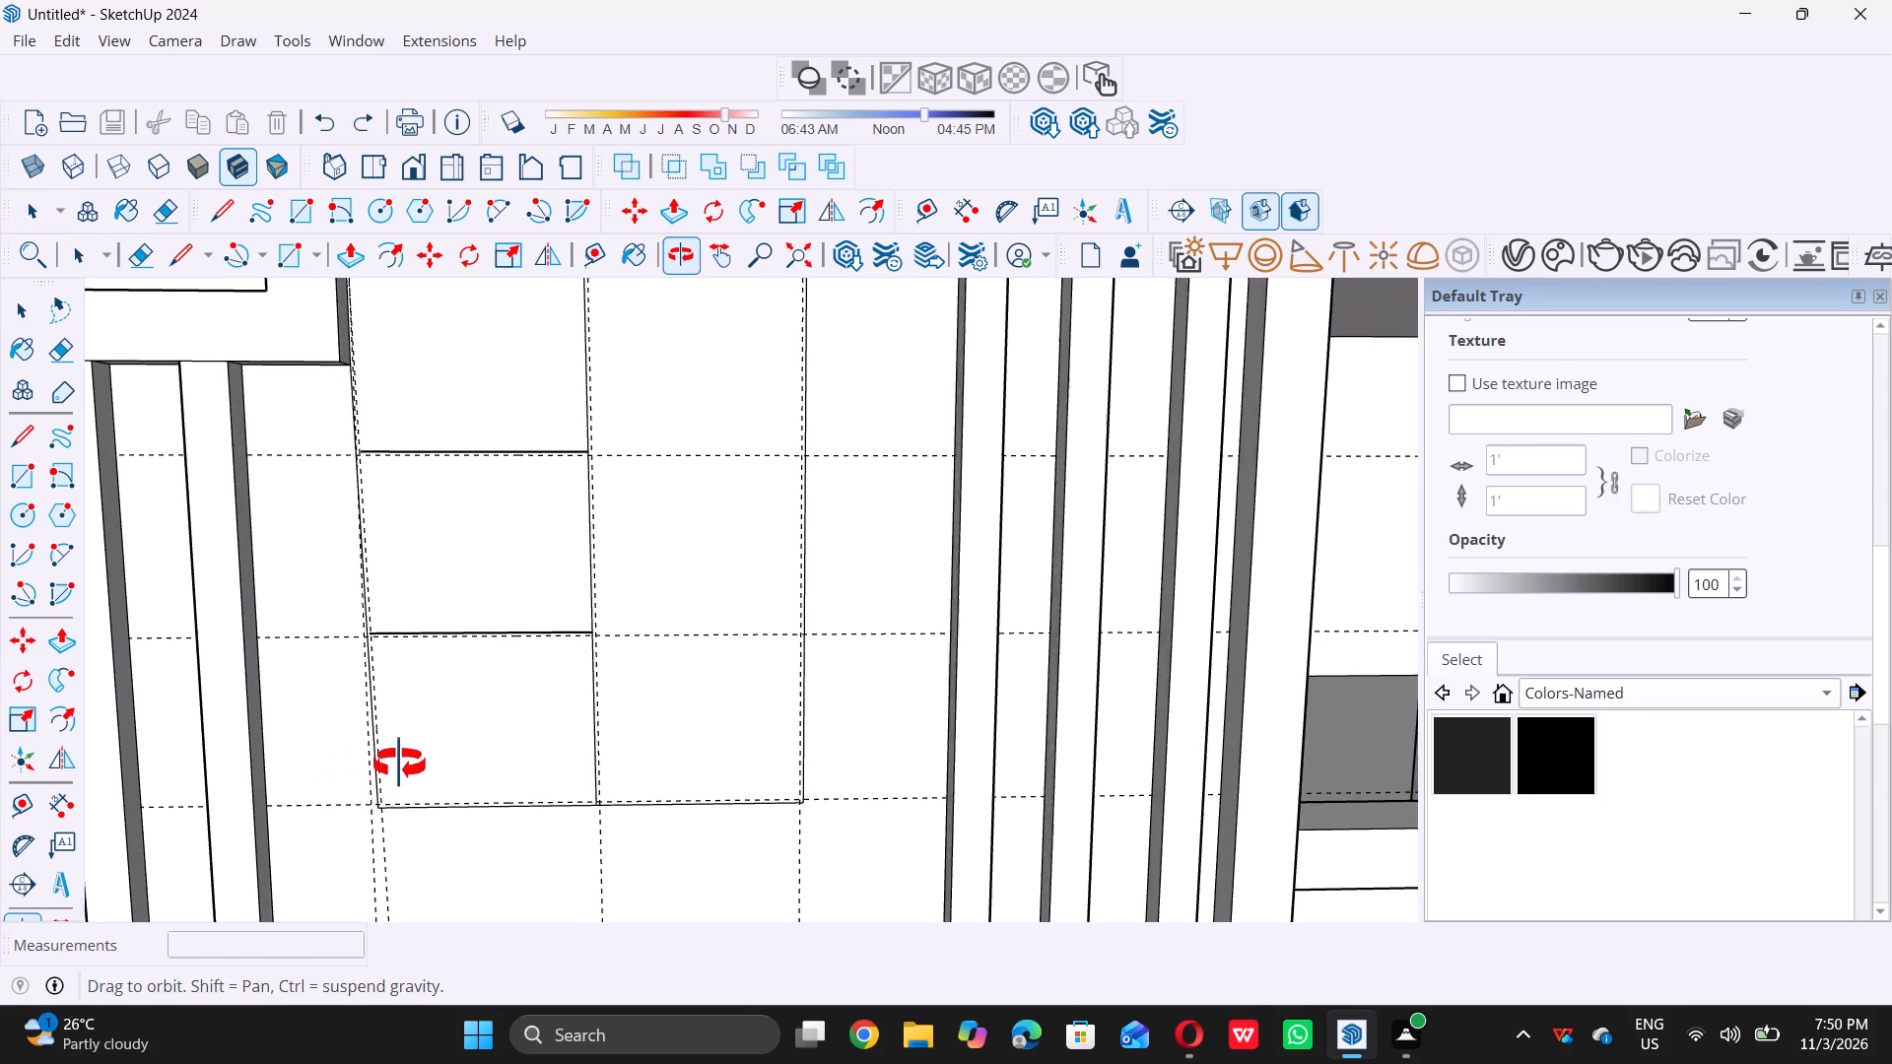
{"action": "middle_click_drag", "start_coordinate": [399, 764], "coordinate": [419, 770]}
{"action": "scroll", "coordinate": [419, 768], "scroll_direction": "down", "scroll_amount": 14}
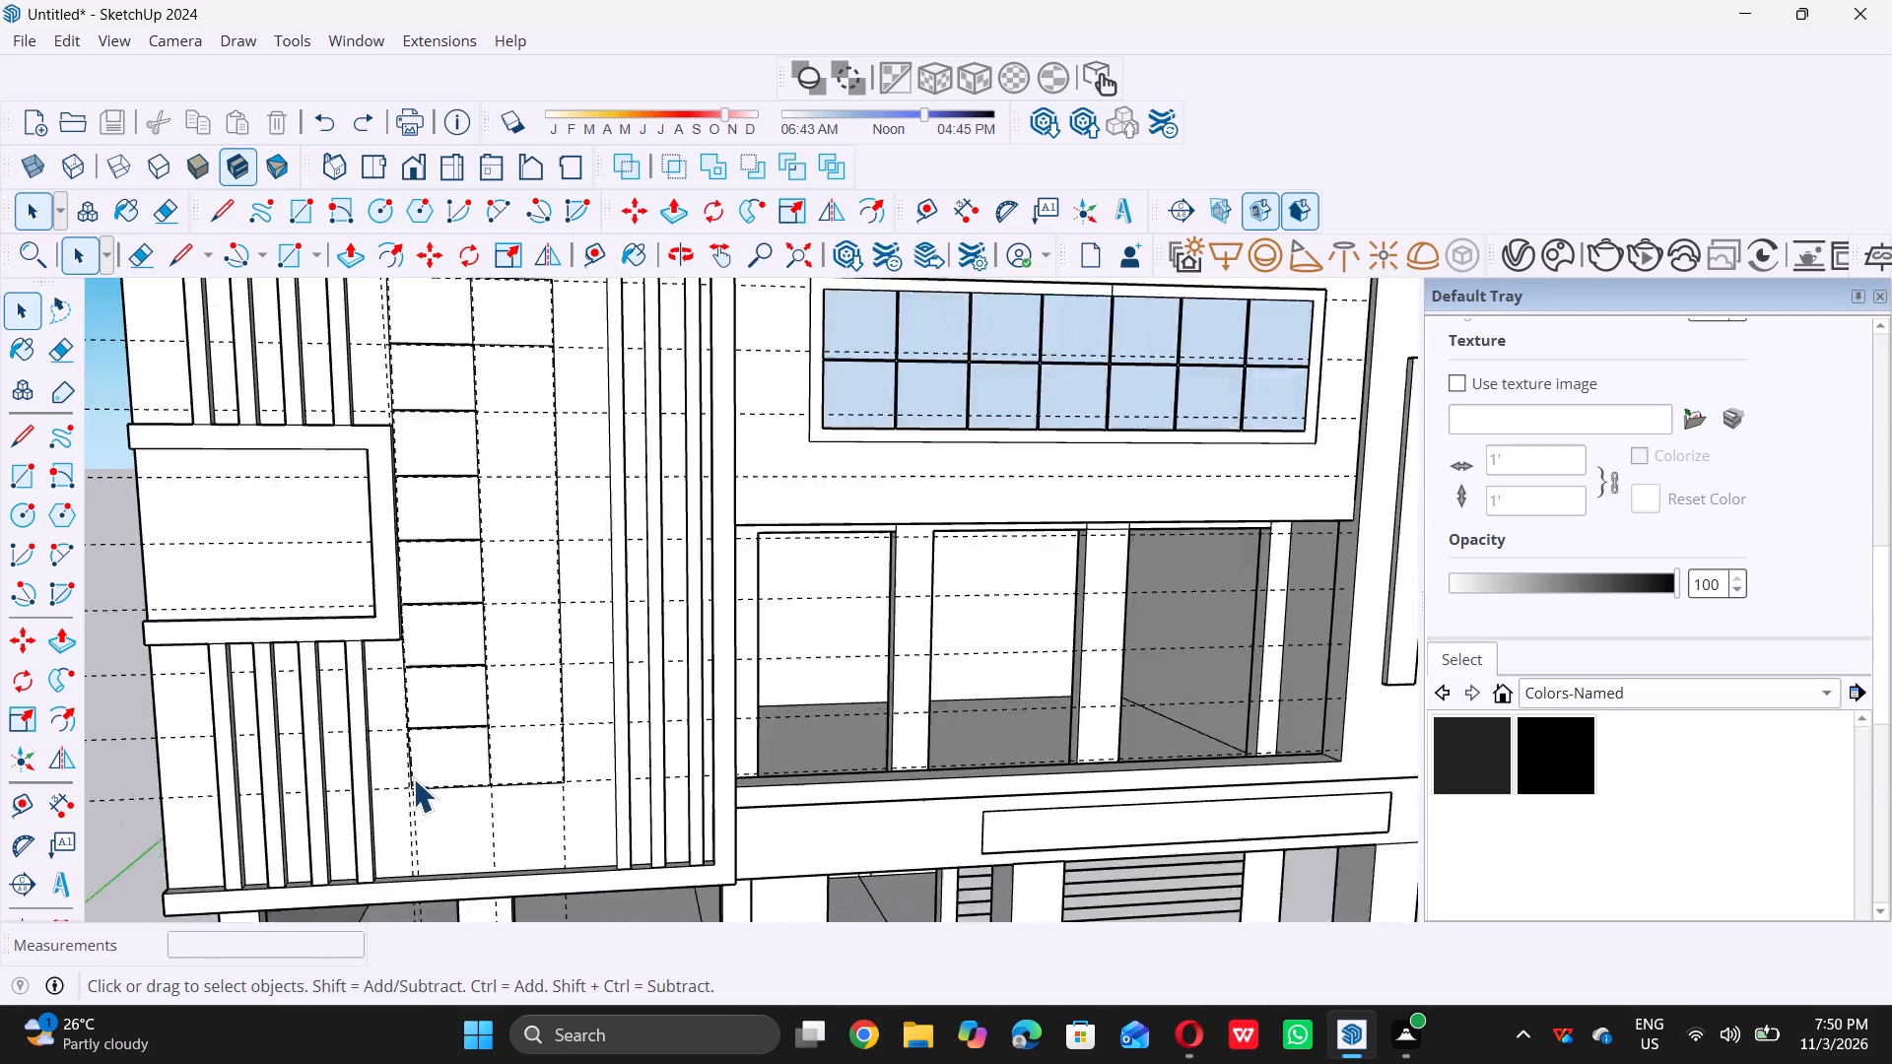
{"action": "scroll", "coordinate": [413, 778], "scroll_direction": "down", "scroll_amount": 3}
{"action": "middle_click_drag", "start_coordinate": [372, 801], "coordinate": [425, 778]}
{"action": "scroll", "coordinate": [403, 782], "scroll_direction": "up", "scroll_amount": 7}
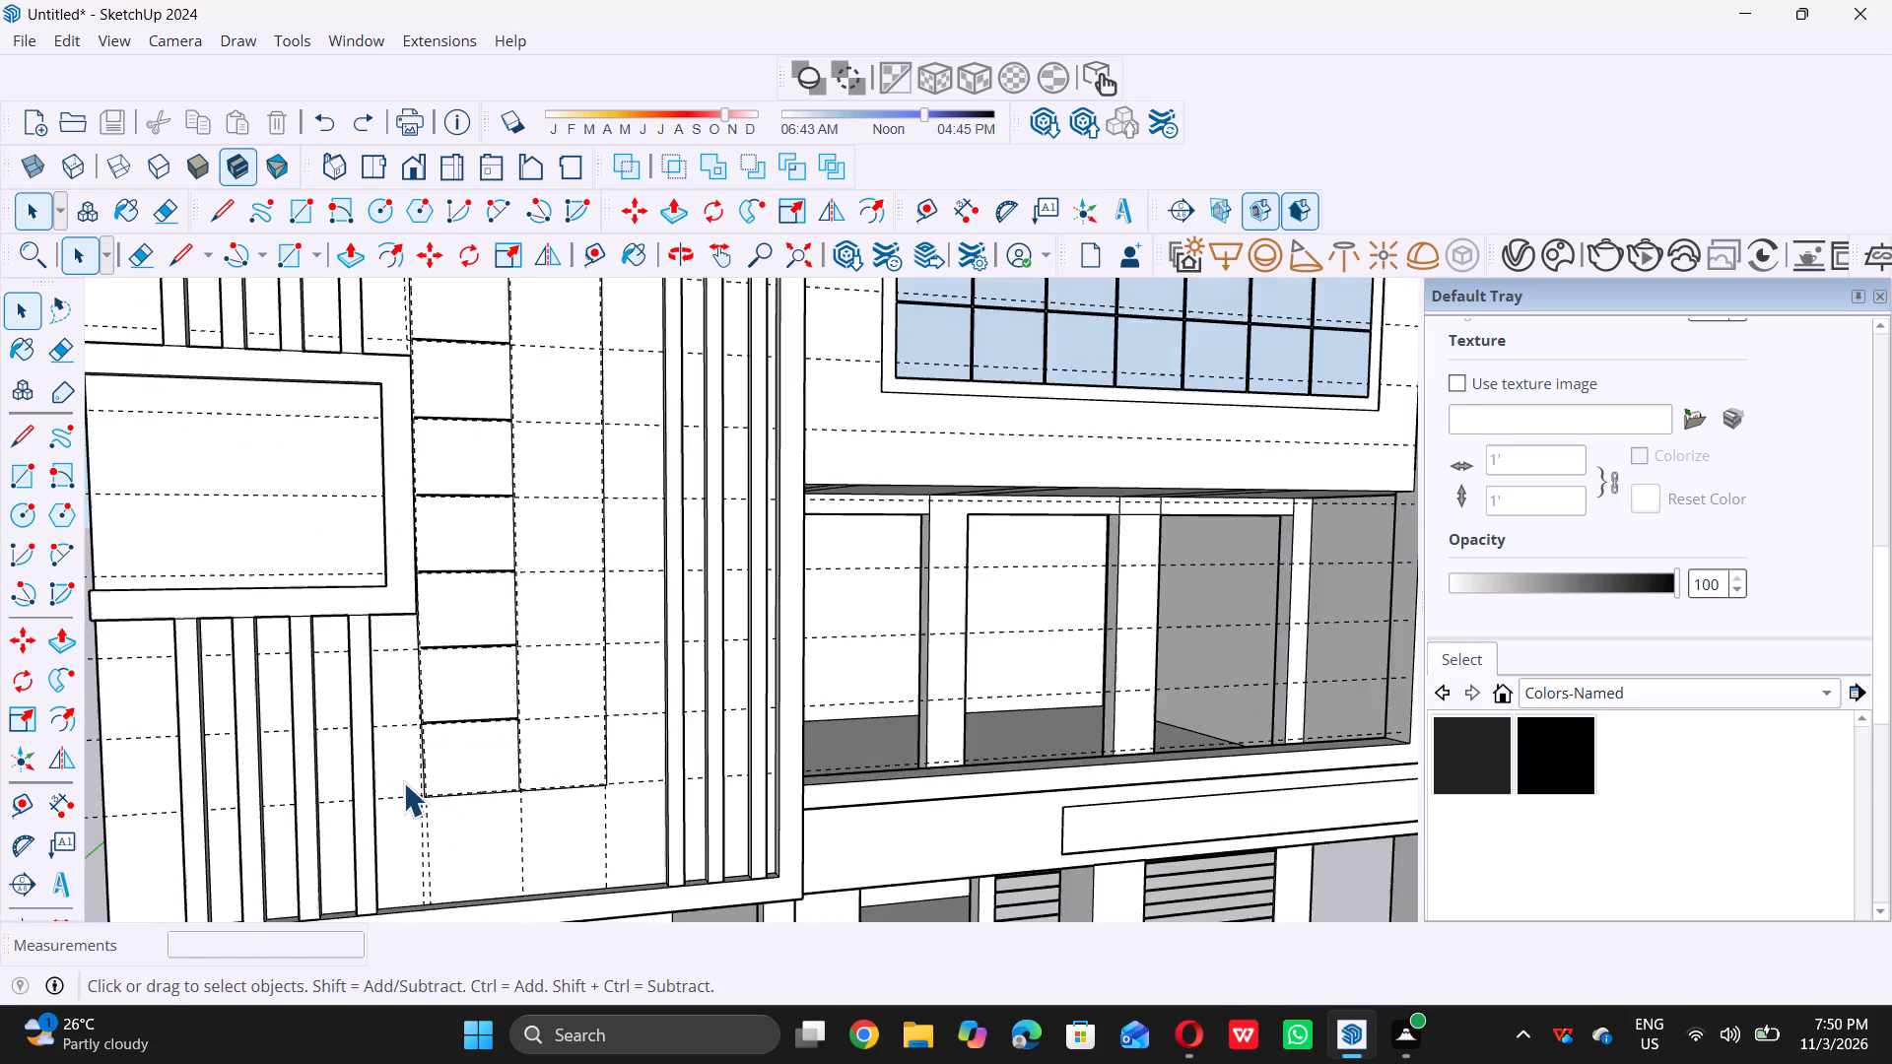
{"action": "scroll", "coordinate": [402, 787], "scroll_direction": "up", "scroll_amount": 18}
{"action": "scroll", "coordinate": [450, 824], "scroll_direction": "up", "scroll_amount": 4}
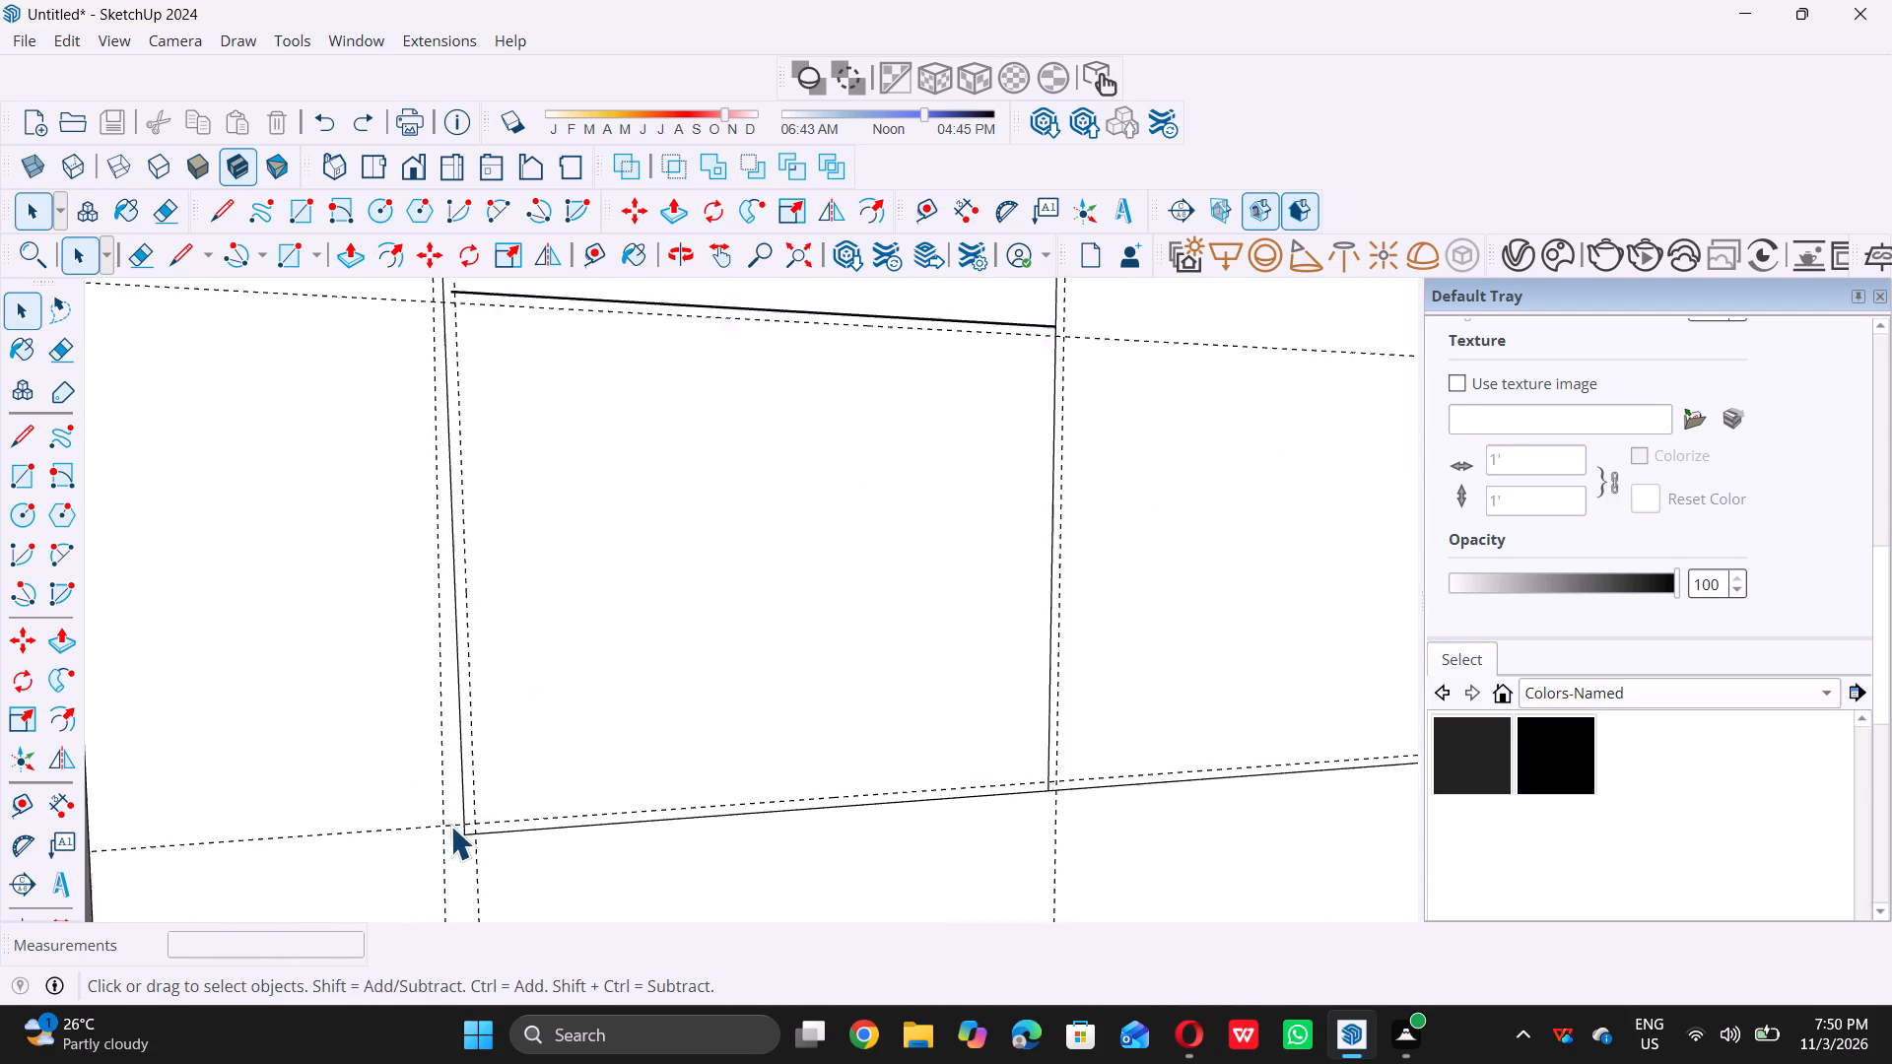
{"action": "scroll", "coordinate": [450, 826], "scroll_direction": "up", "scroll_amount": 2}
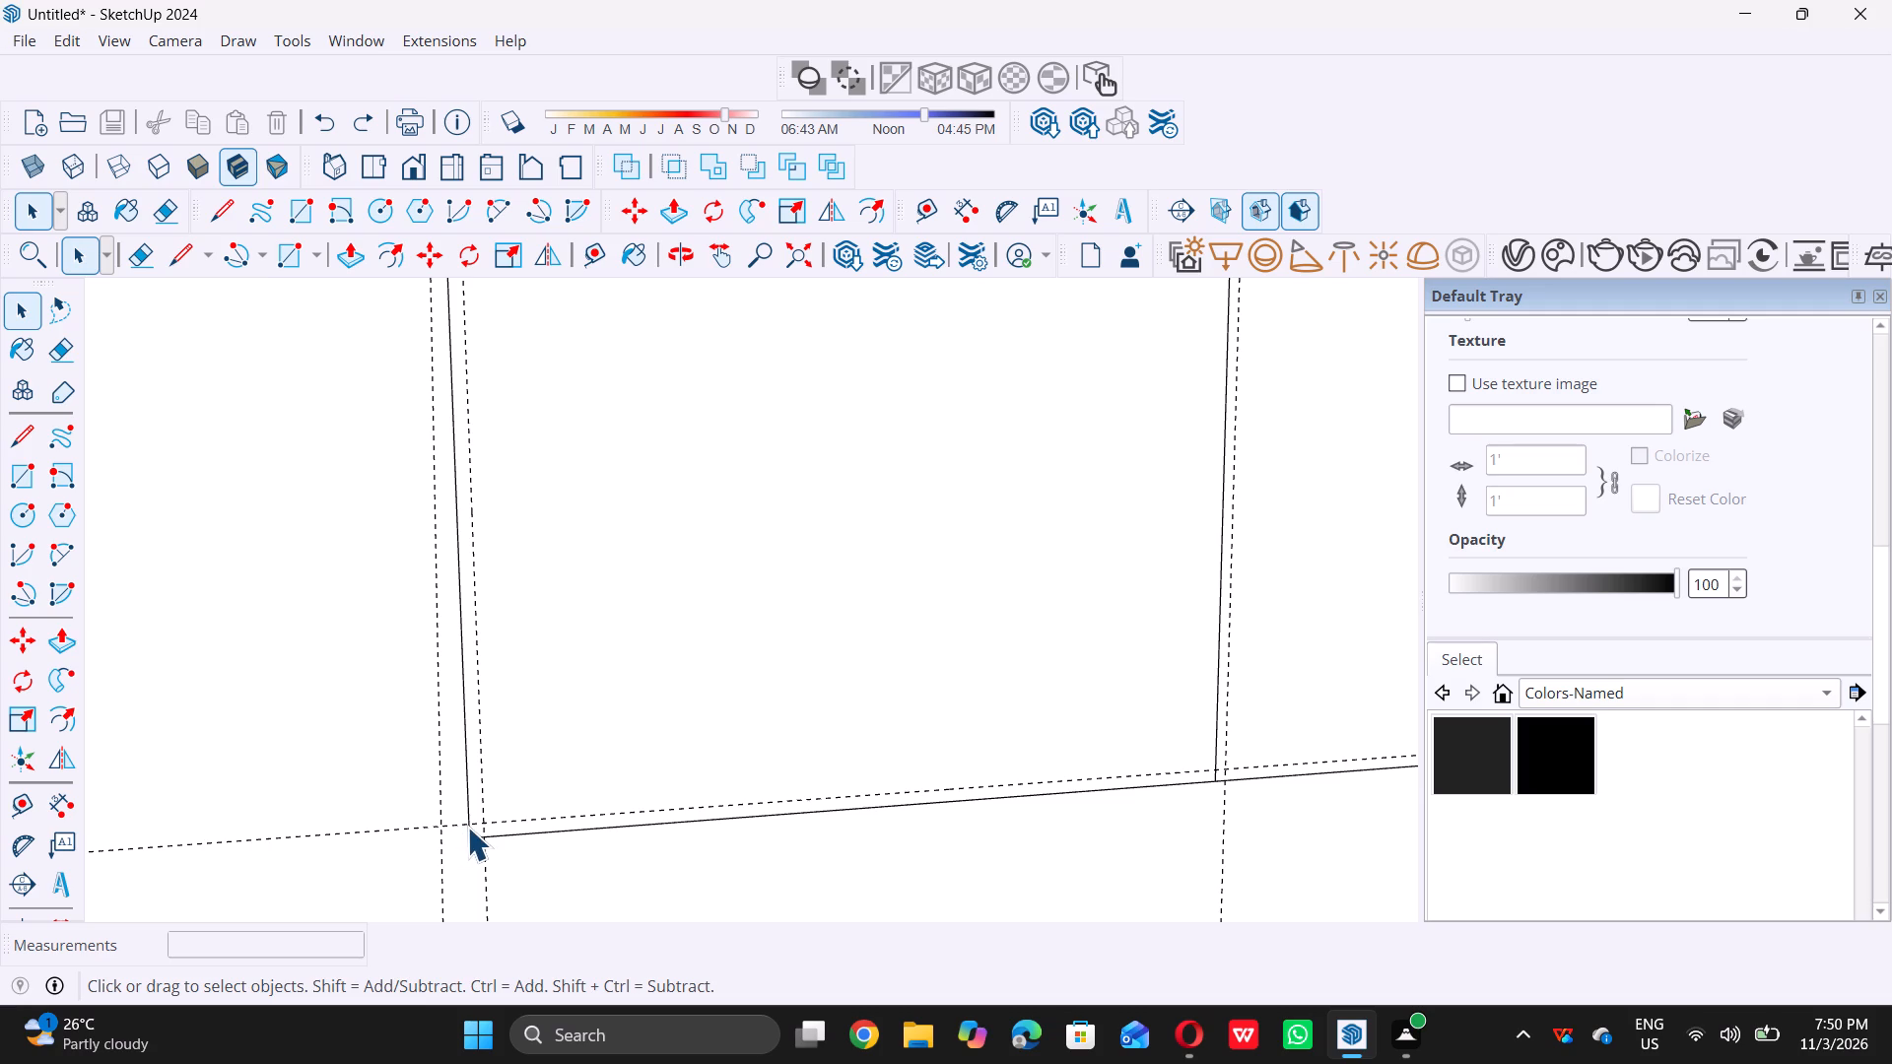
{"action": "key", "text": "l"}
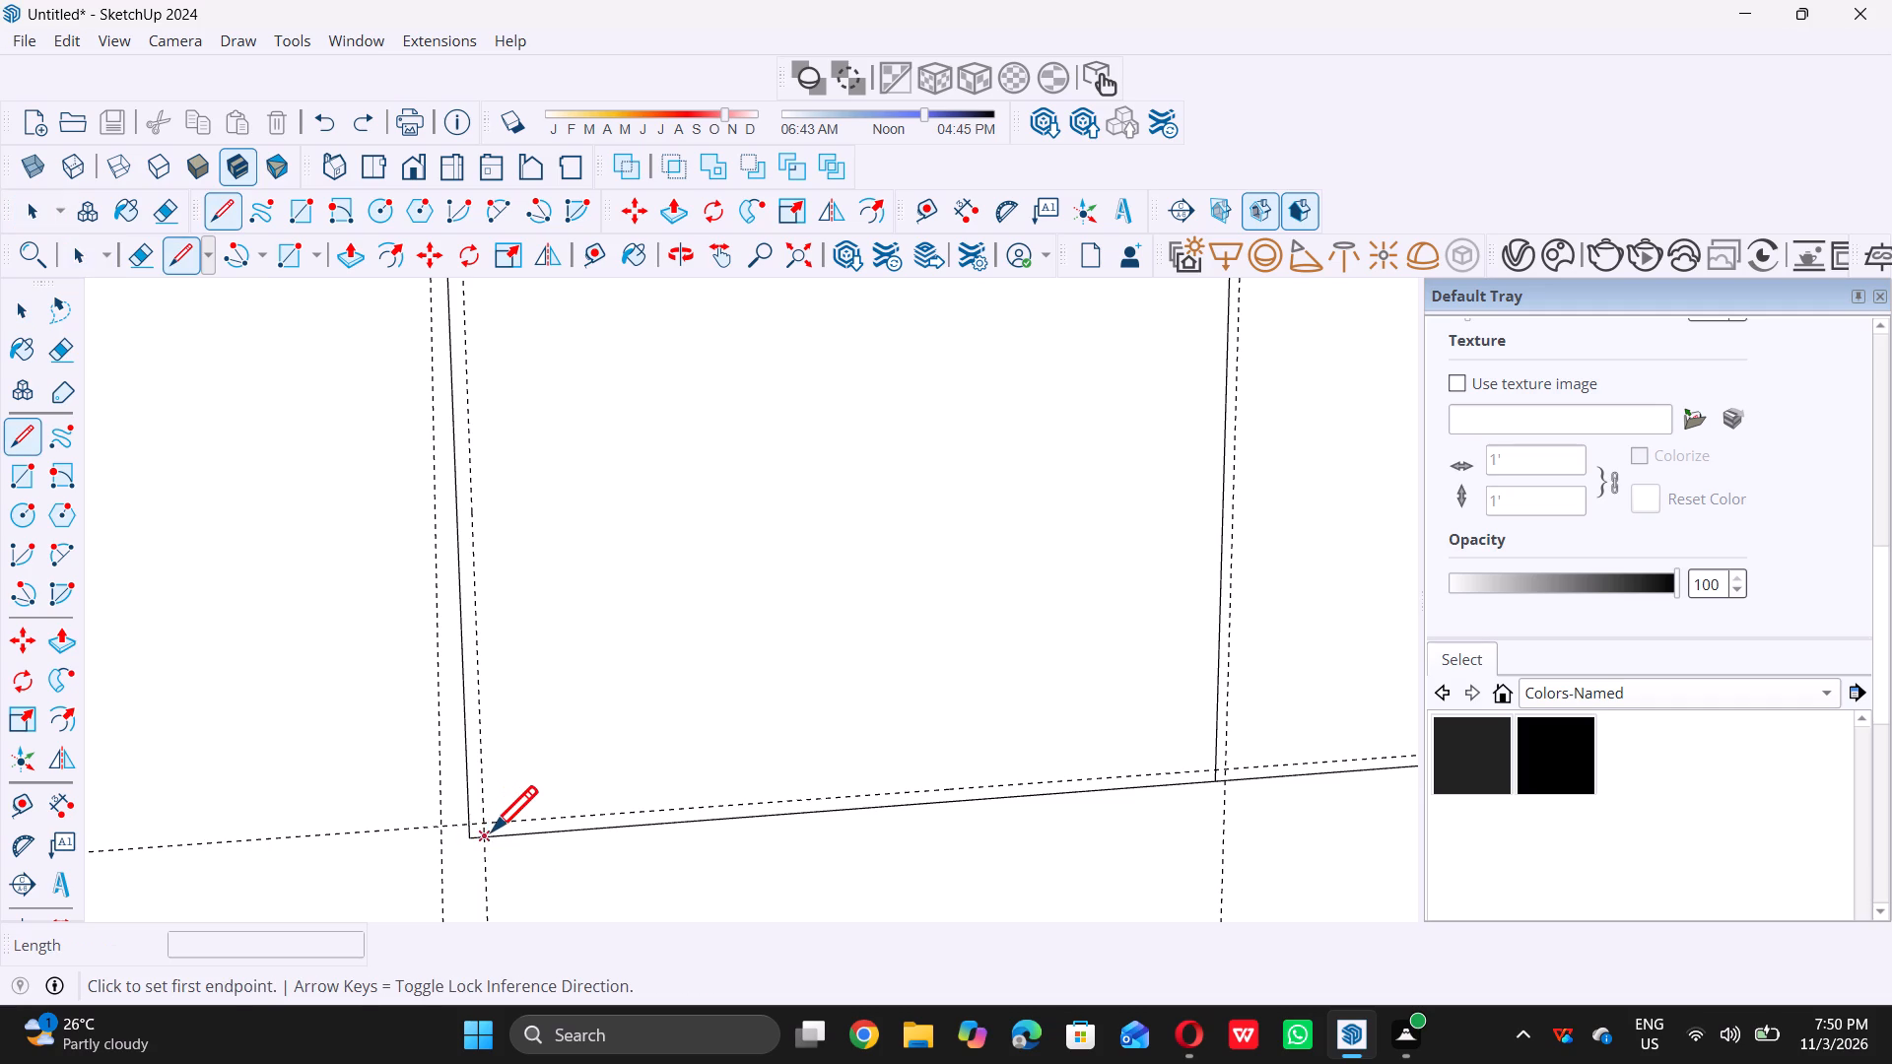
{"action": "left_click", "coordinate": [488, 834]}
{"action": "scroll", "coordinate": [486, 836], "scroll_direction": "down", "scroll_amount": 8}
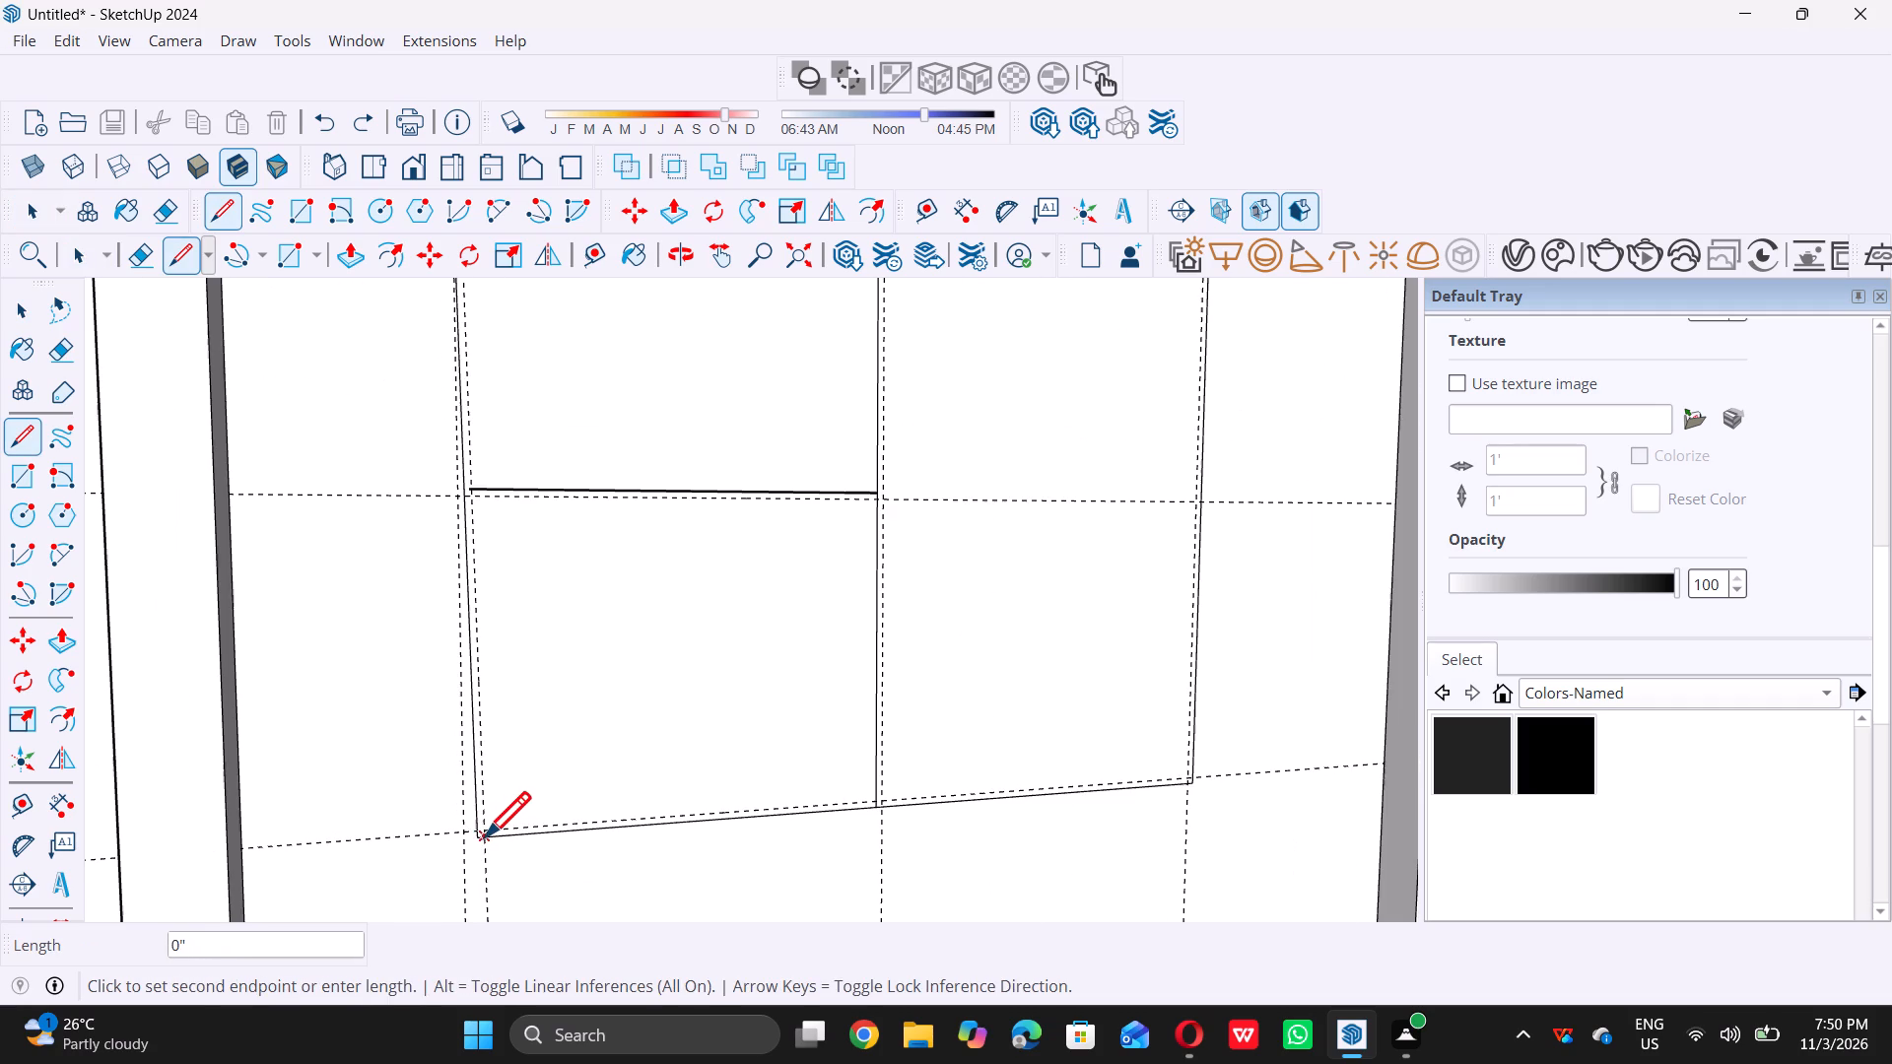
{"action": "scroll", "coordinate": [475, 493], "scroll_direction": "up", "scroll_amount": 4}
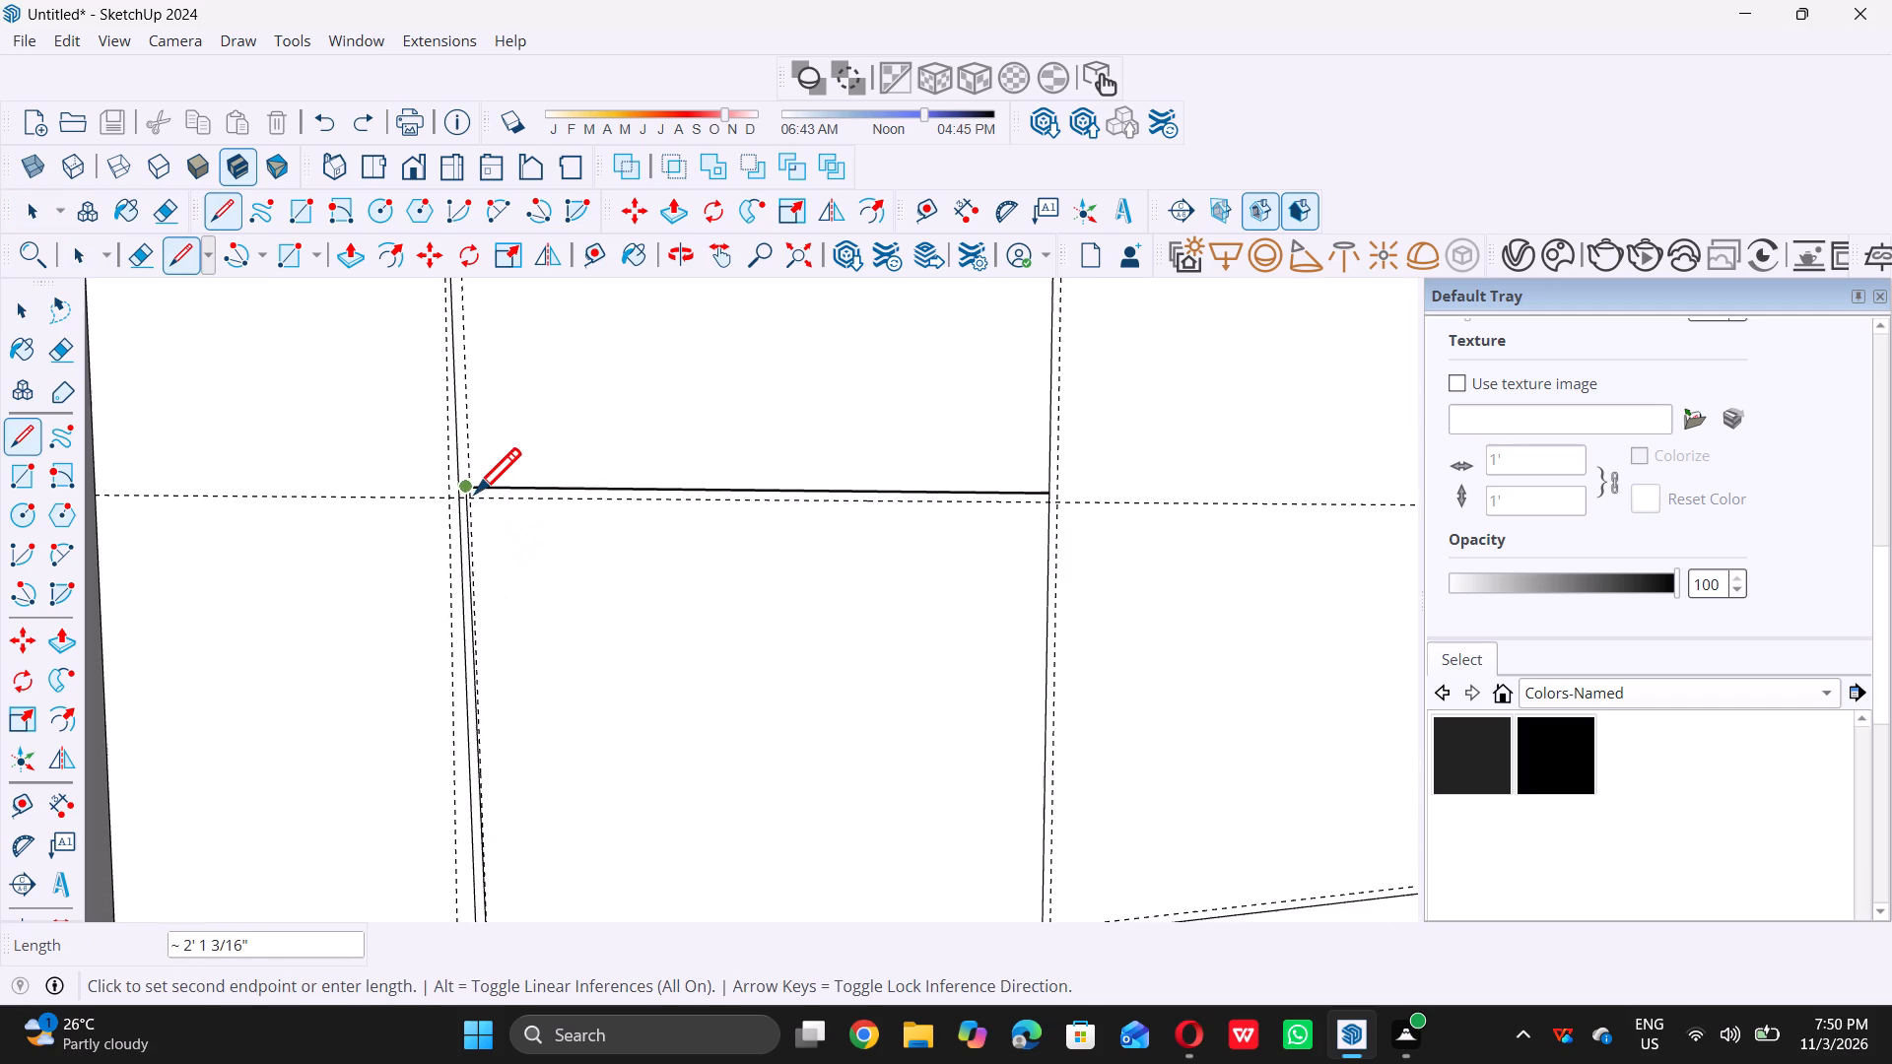
{"action": "scroll", "coordinate": [475, 492], "scroll_direction": "up", "scroll_amount": 11}
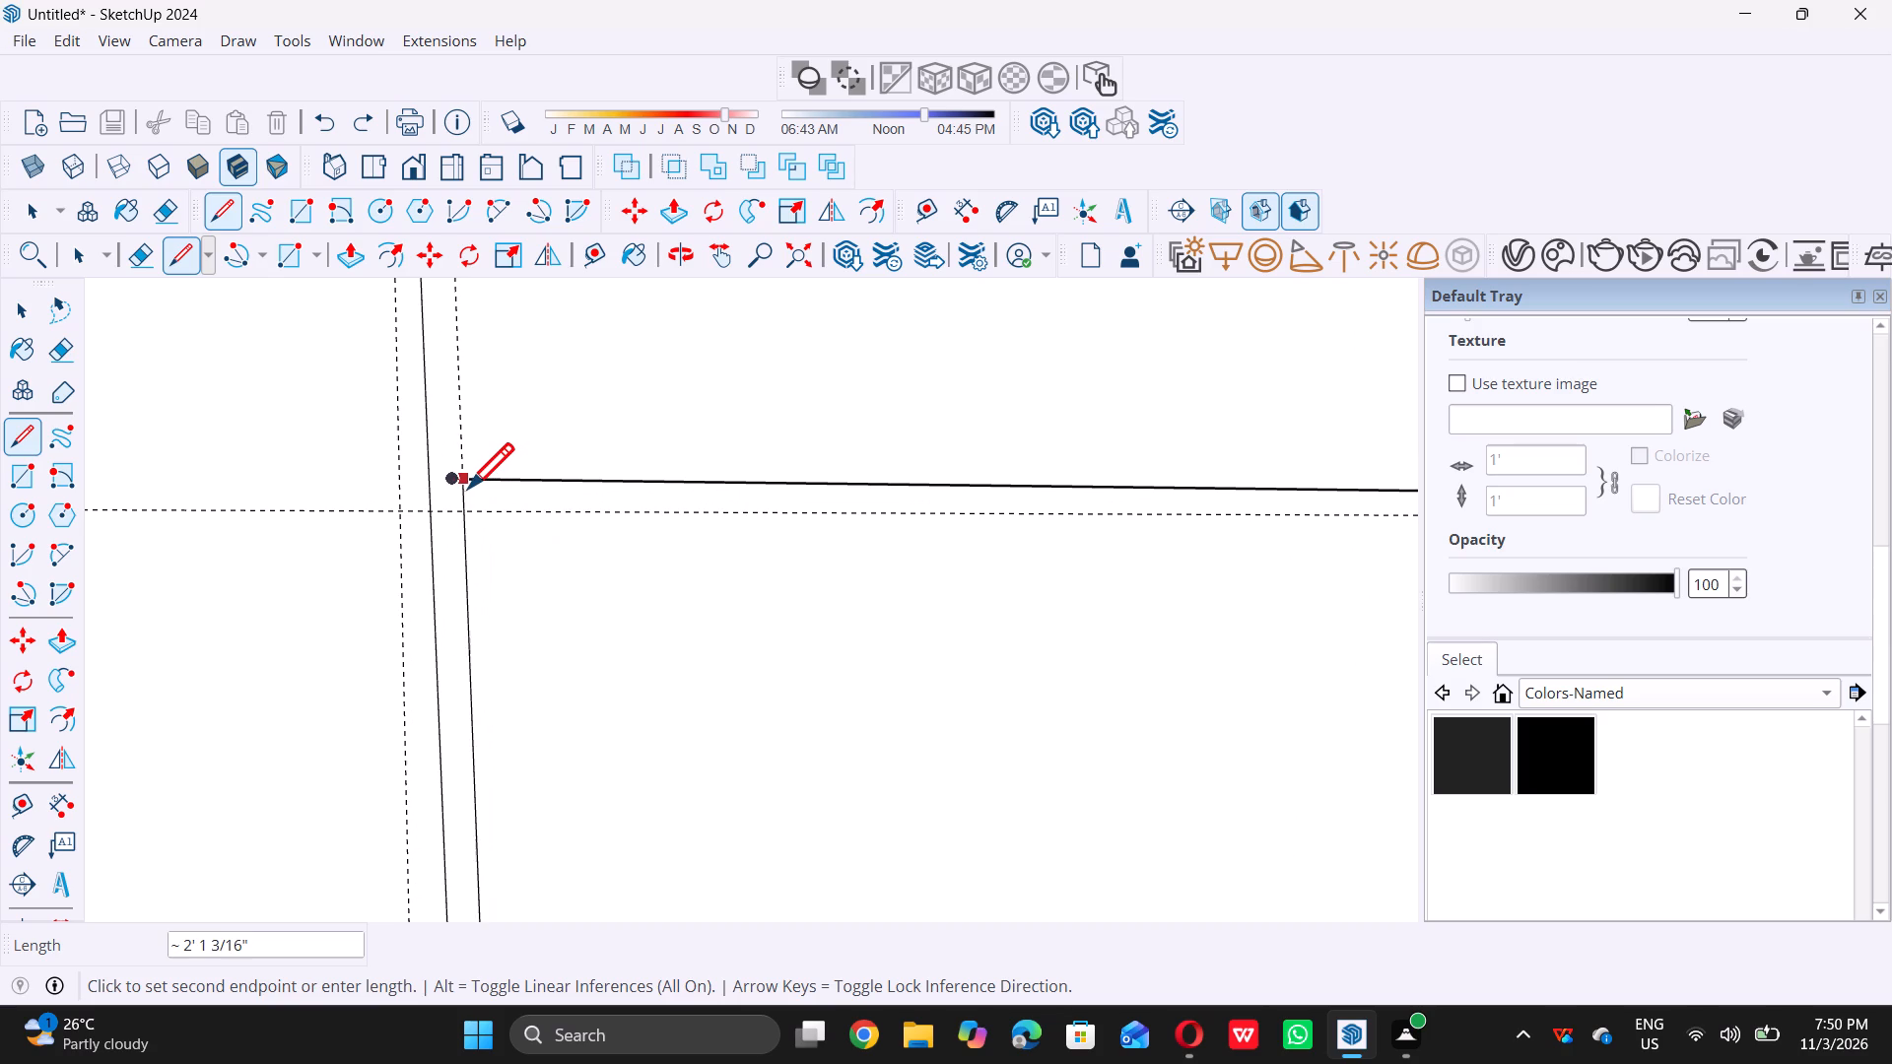
{"action": "scroll", "coordinate": [467, 488], "scroll_direction": "up", "scroll_amount": 5}
{"action": "triple_click", "coordinate": [467, 488]}
{"action": "left_click", "coordinate": [467, 488]}
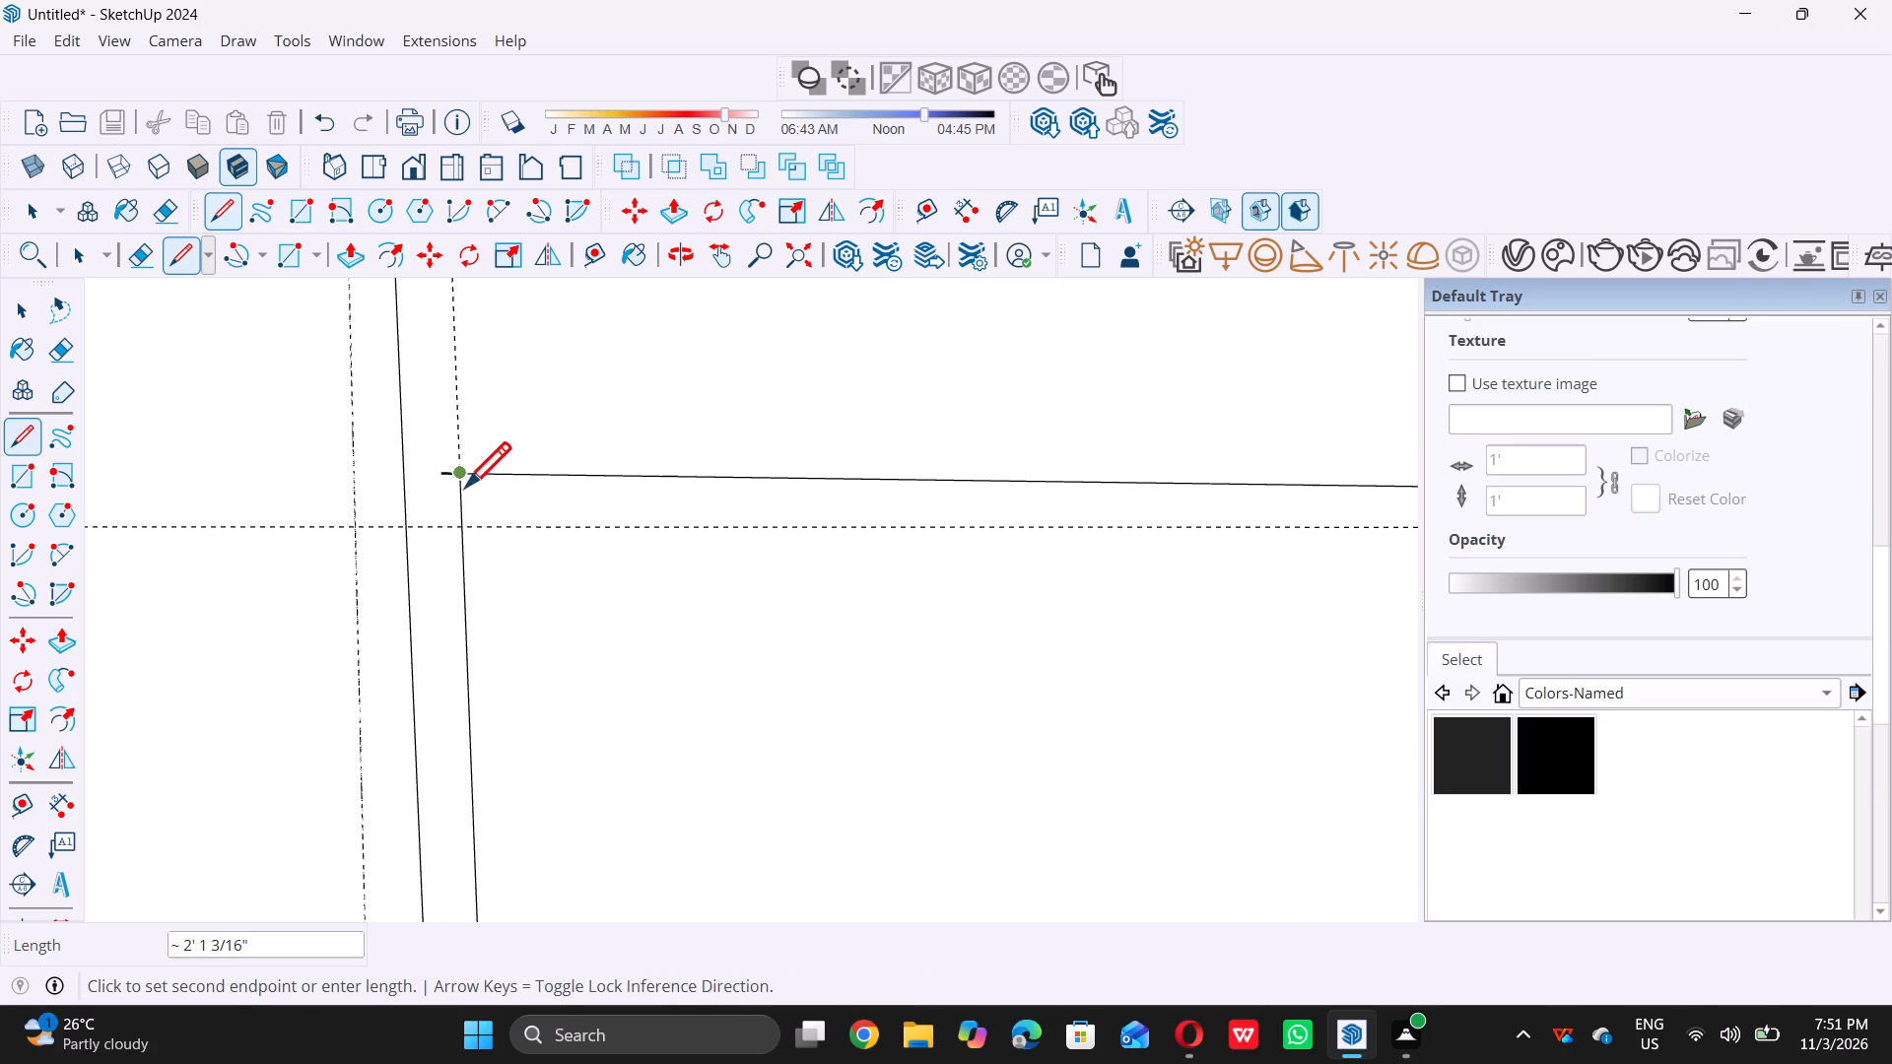
{"action": "scroll", "coordinate": [465, 487], "scroll_direction": "down", "scroll_amount": 9}
{"action": "scroll", "coordinate": [472, 632], "scroll_direction": "down", "scroll_amount": 16}
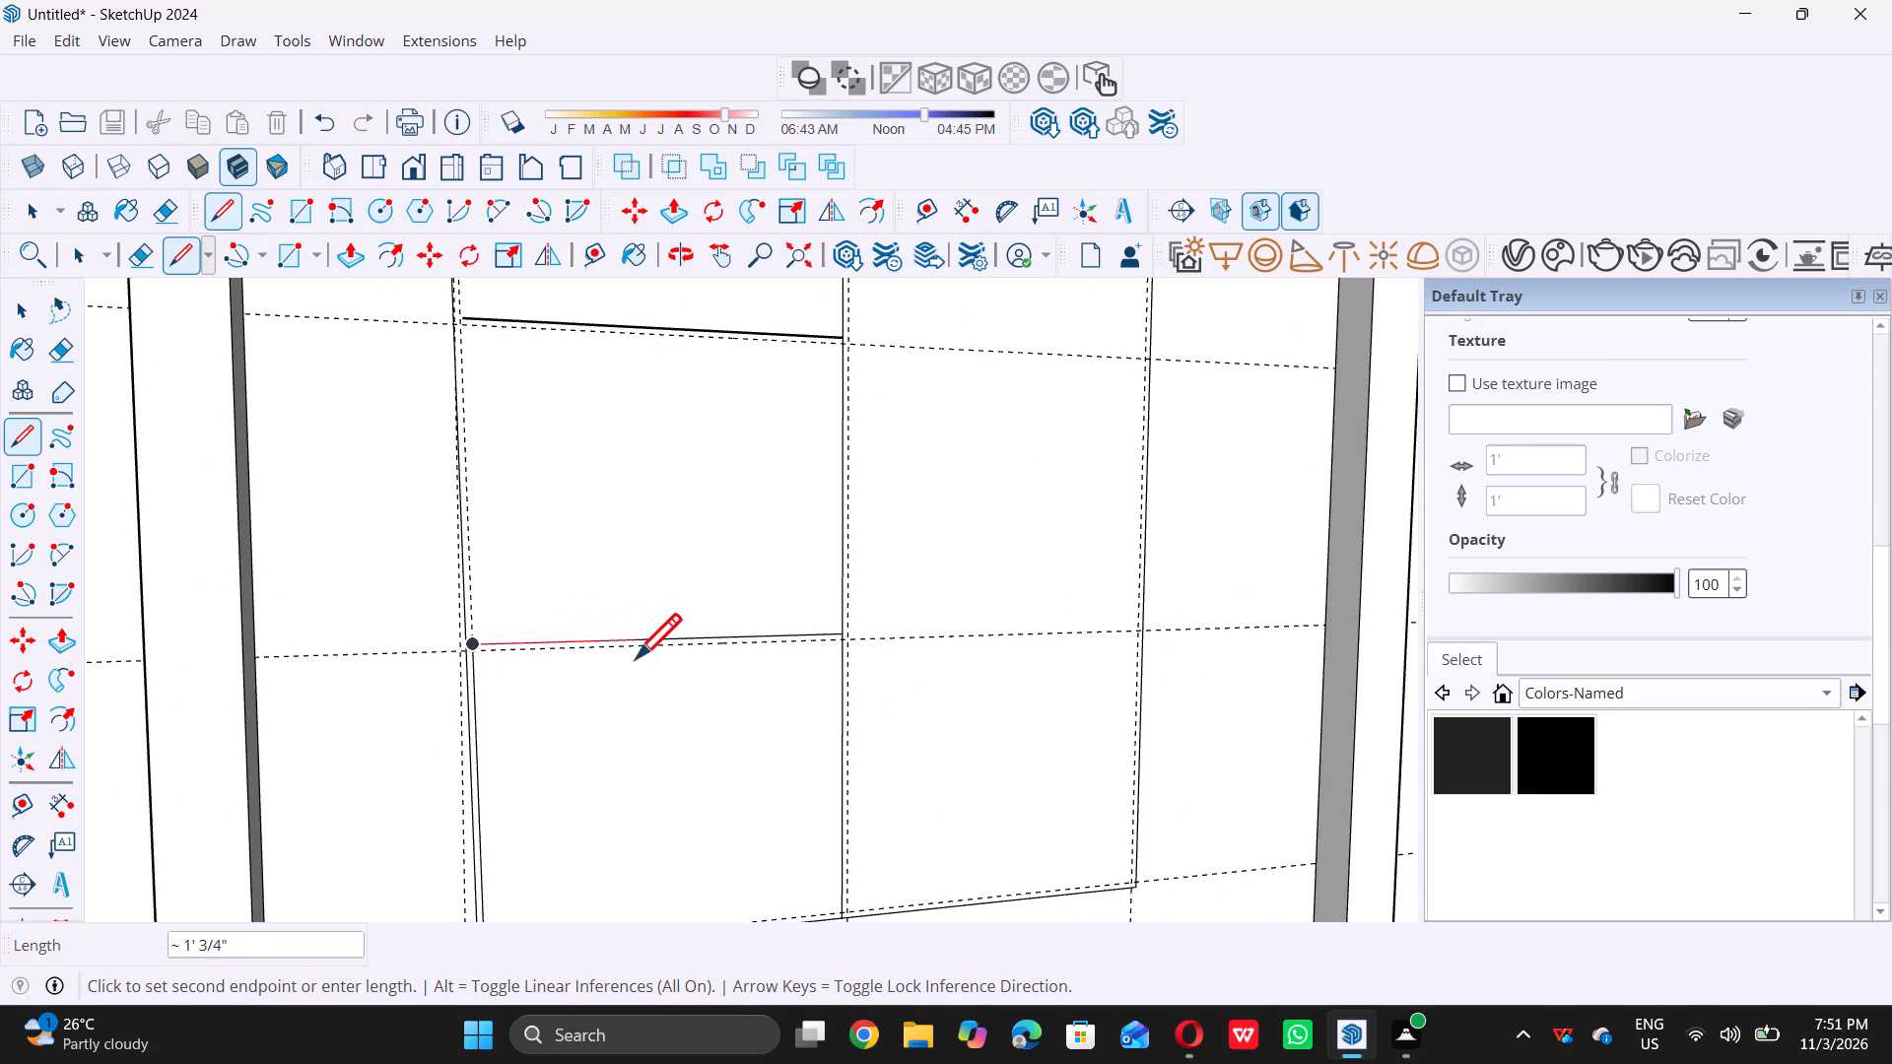
{"action": "key", "text": "space"}
Draw a horizontal line about 2' 7 5/16" along the guide below the lowest division line, from the inset vertical line to the central guide.
{"action": "key", "text": "l"}
{"action": "scroll", "coordinate": [642, 685], "scroll_direction": "up", "scroll_amount": 10}
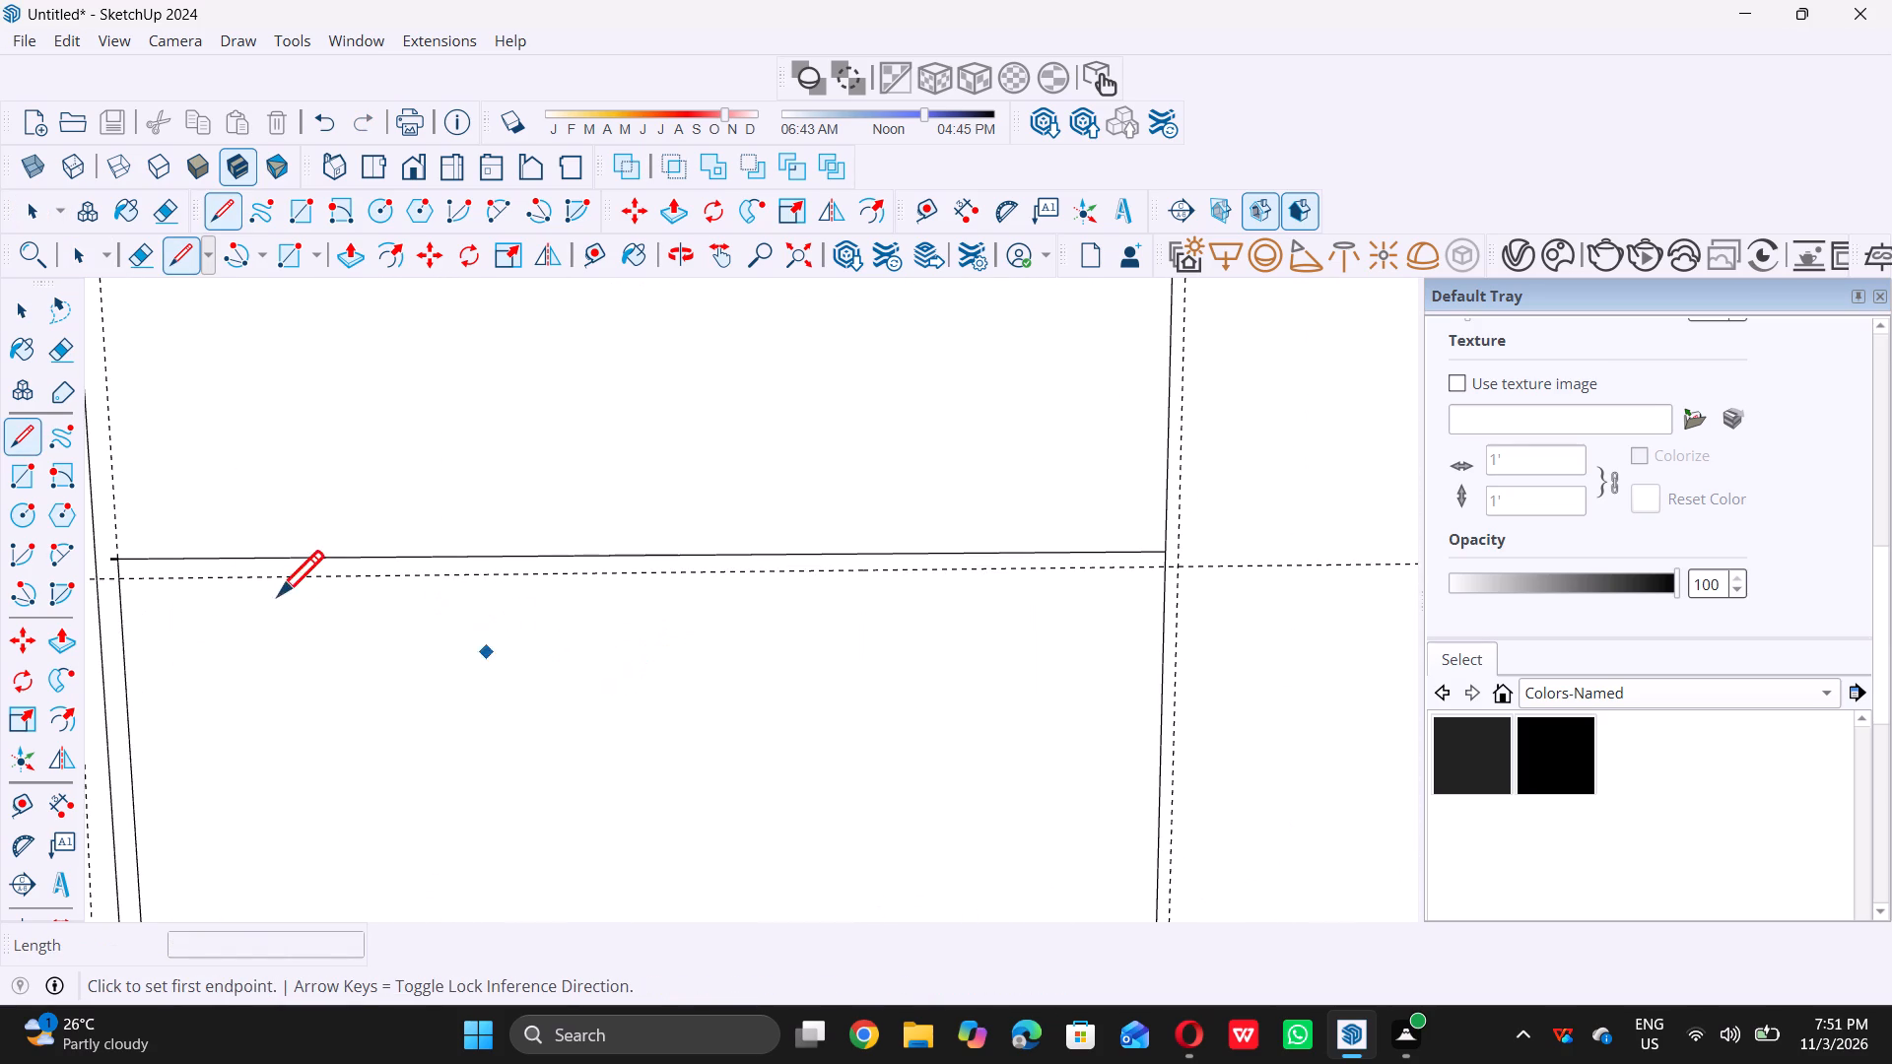
{"action": "double_click", "coordinate": [124, 576]}
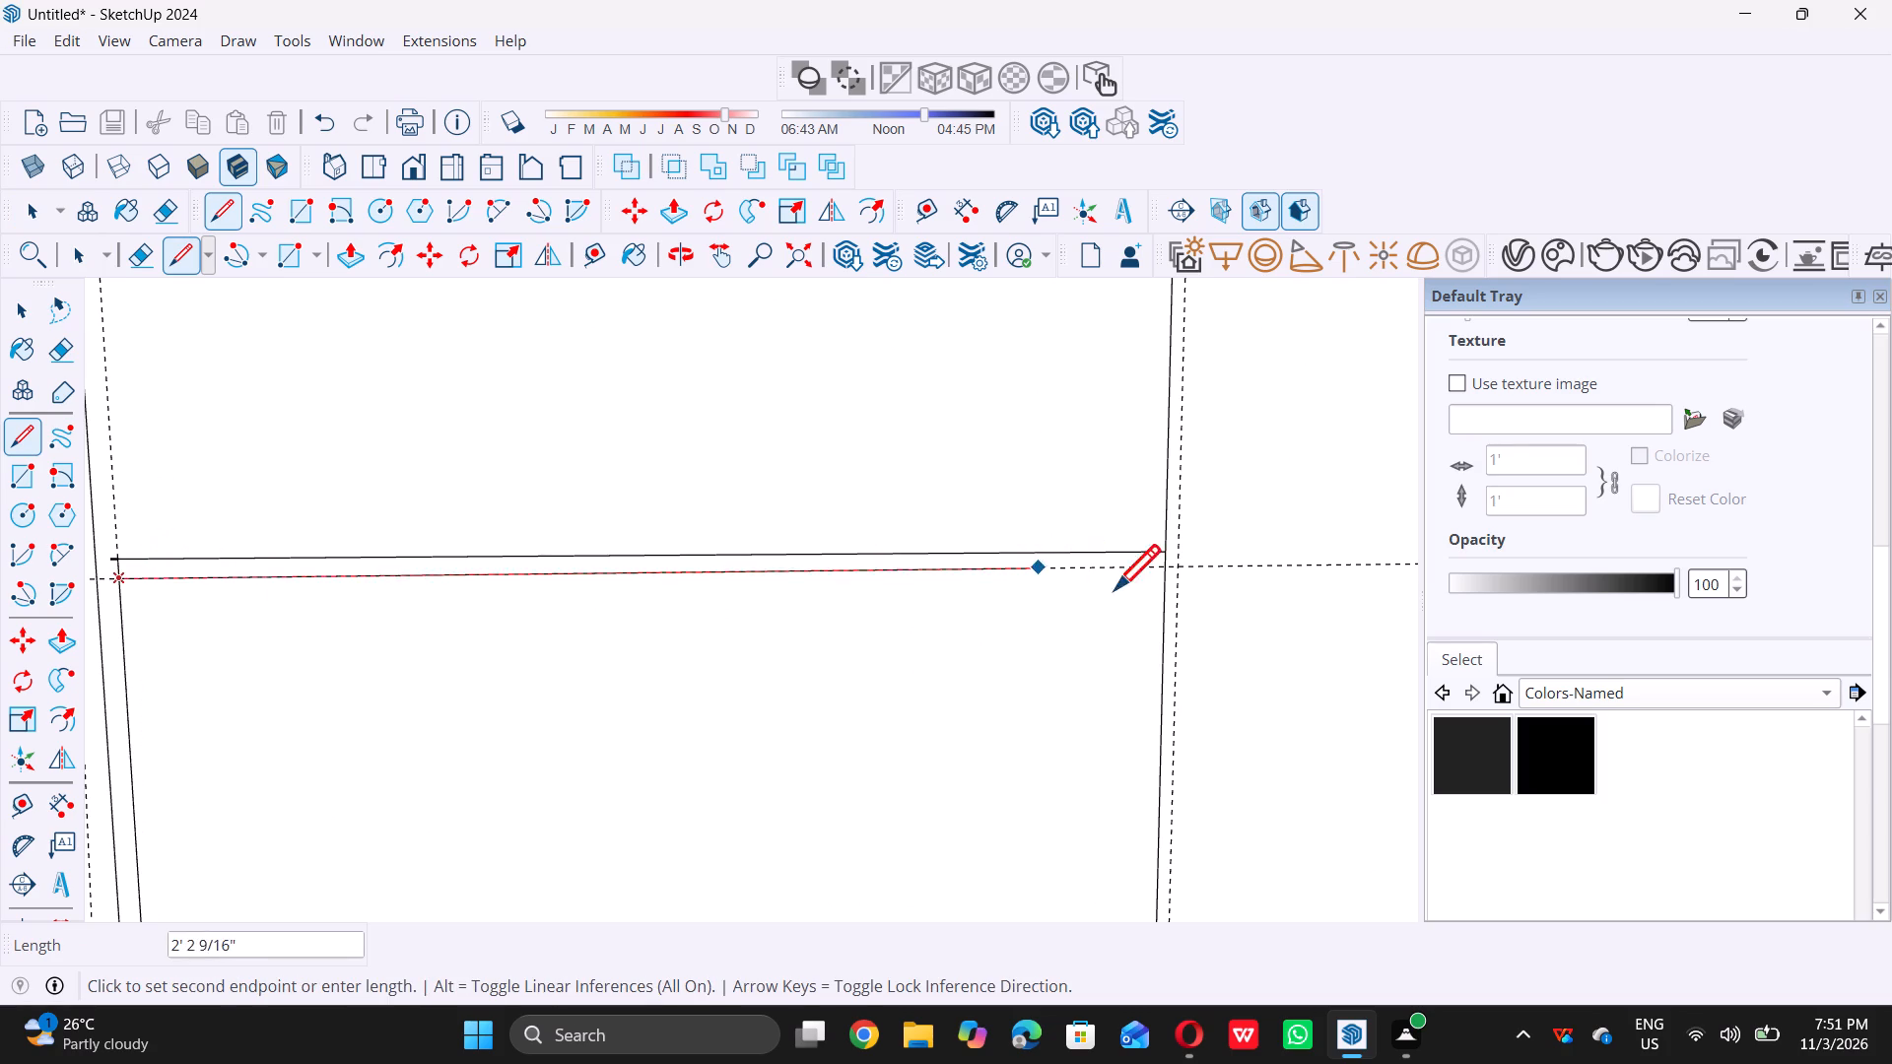
{"action": "triple_click", "coordinate": [1179, 567]}
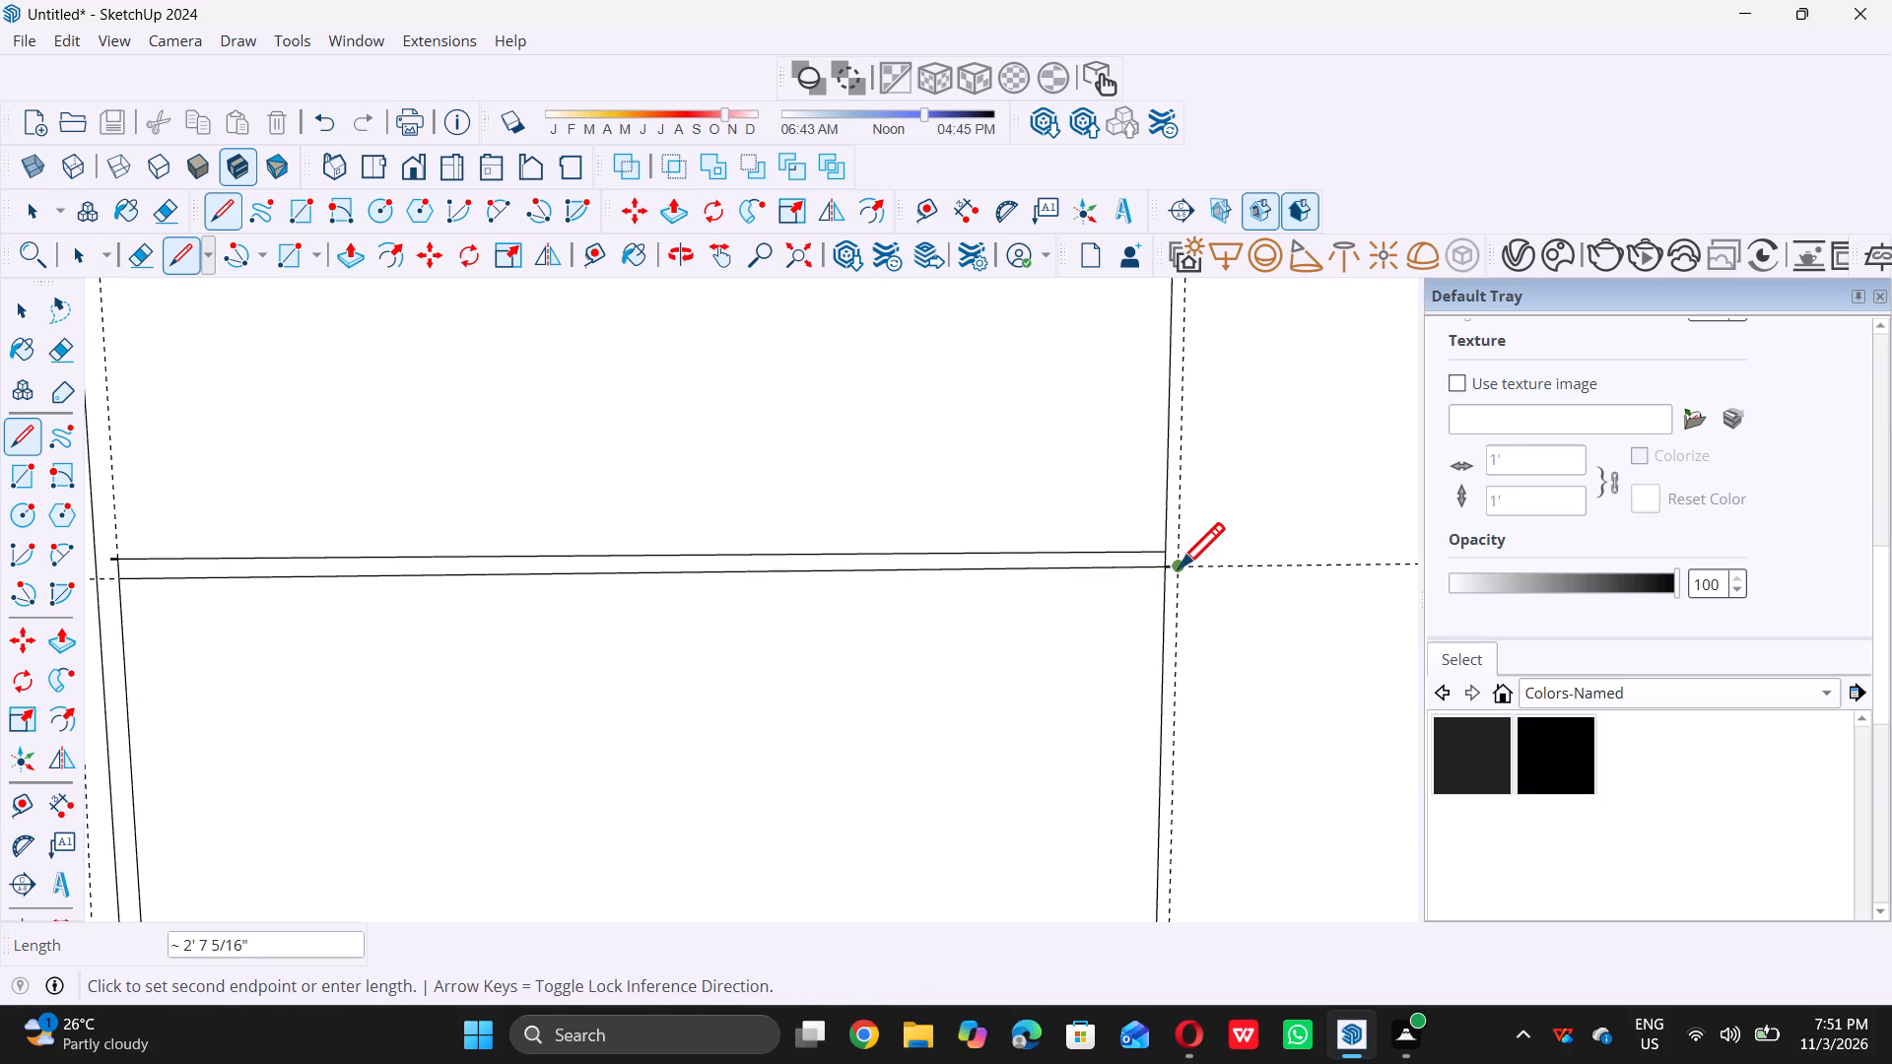
Draw a vertical line about 2' 3/16" down the central guide to its intersection with the bottom inset guide.
{"action": "scroll", "coordinate": [938, 669], "scroll_direction": "down", "scroll_amount": 15}
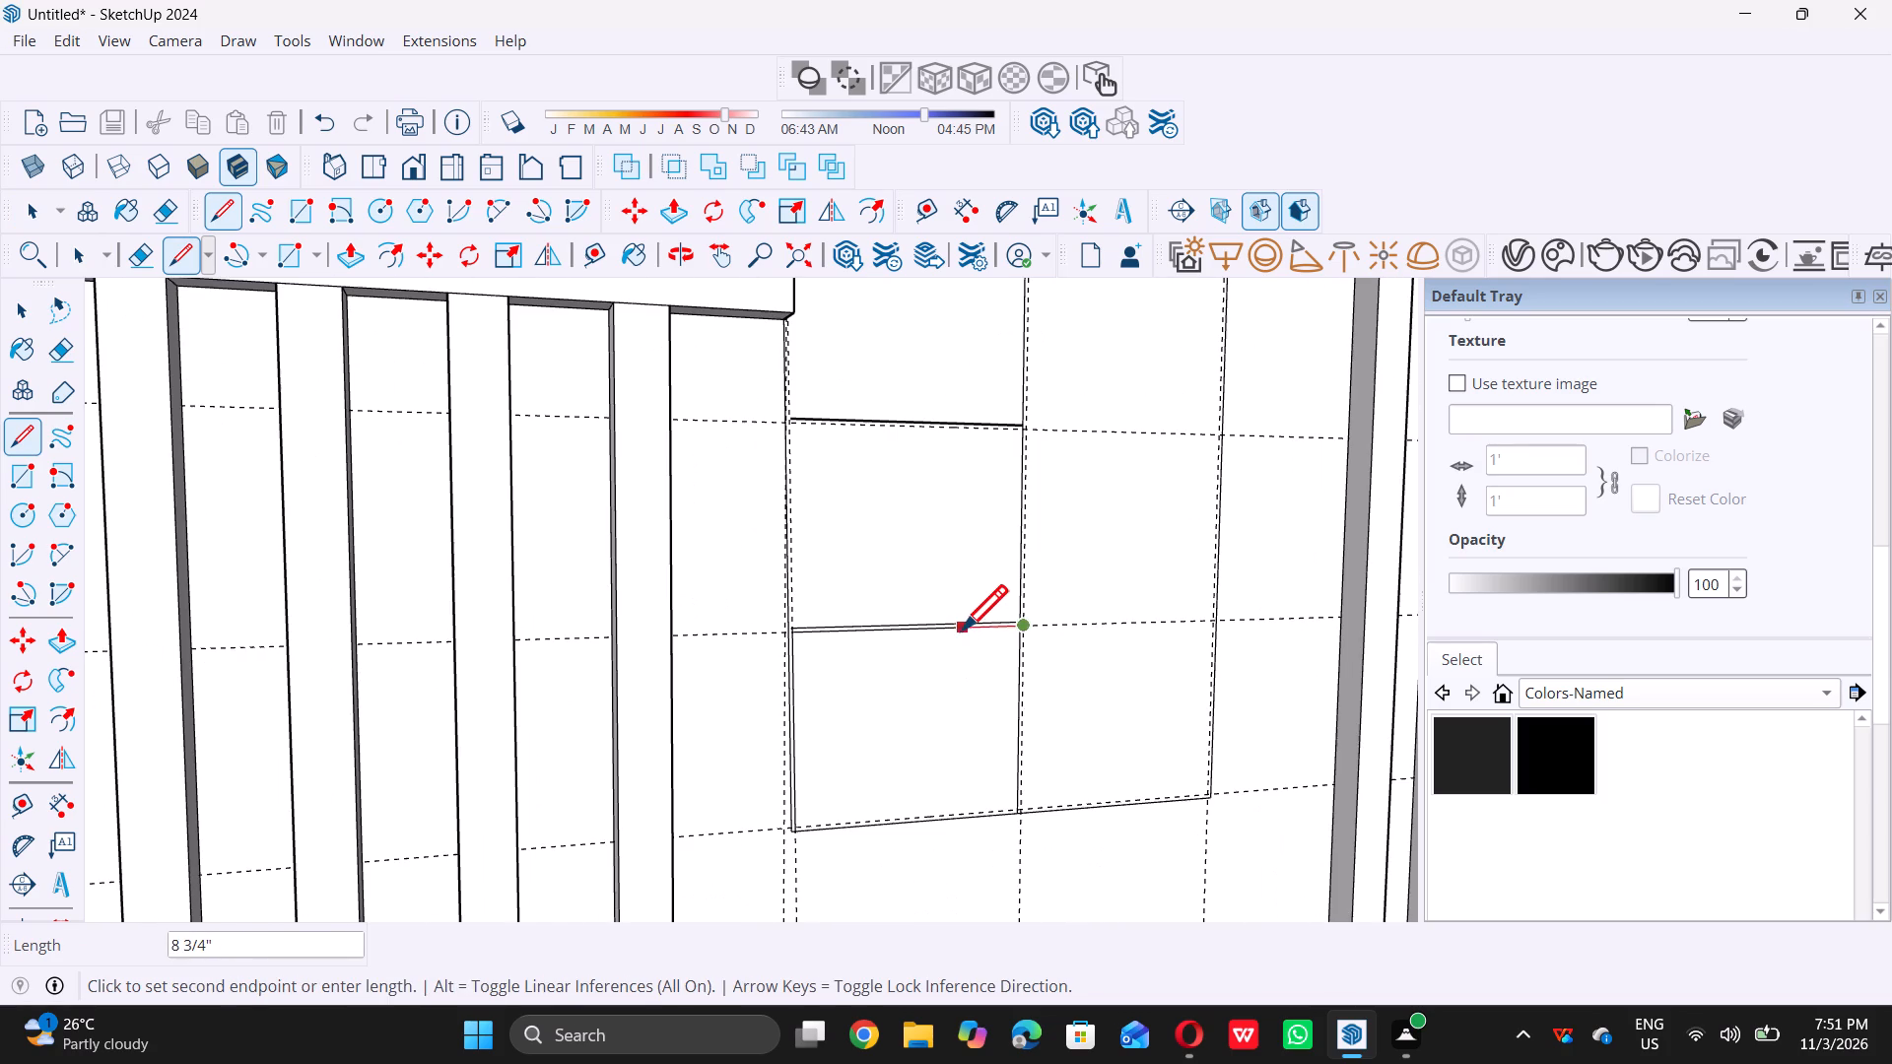
{"action": "scroll", "coordinate": [1035, 805], "scroll_direction": "up", "scroll_amount": 16}
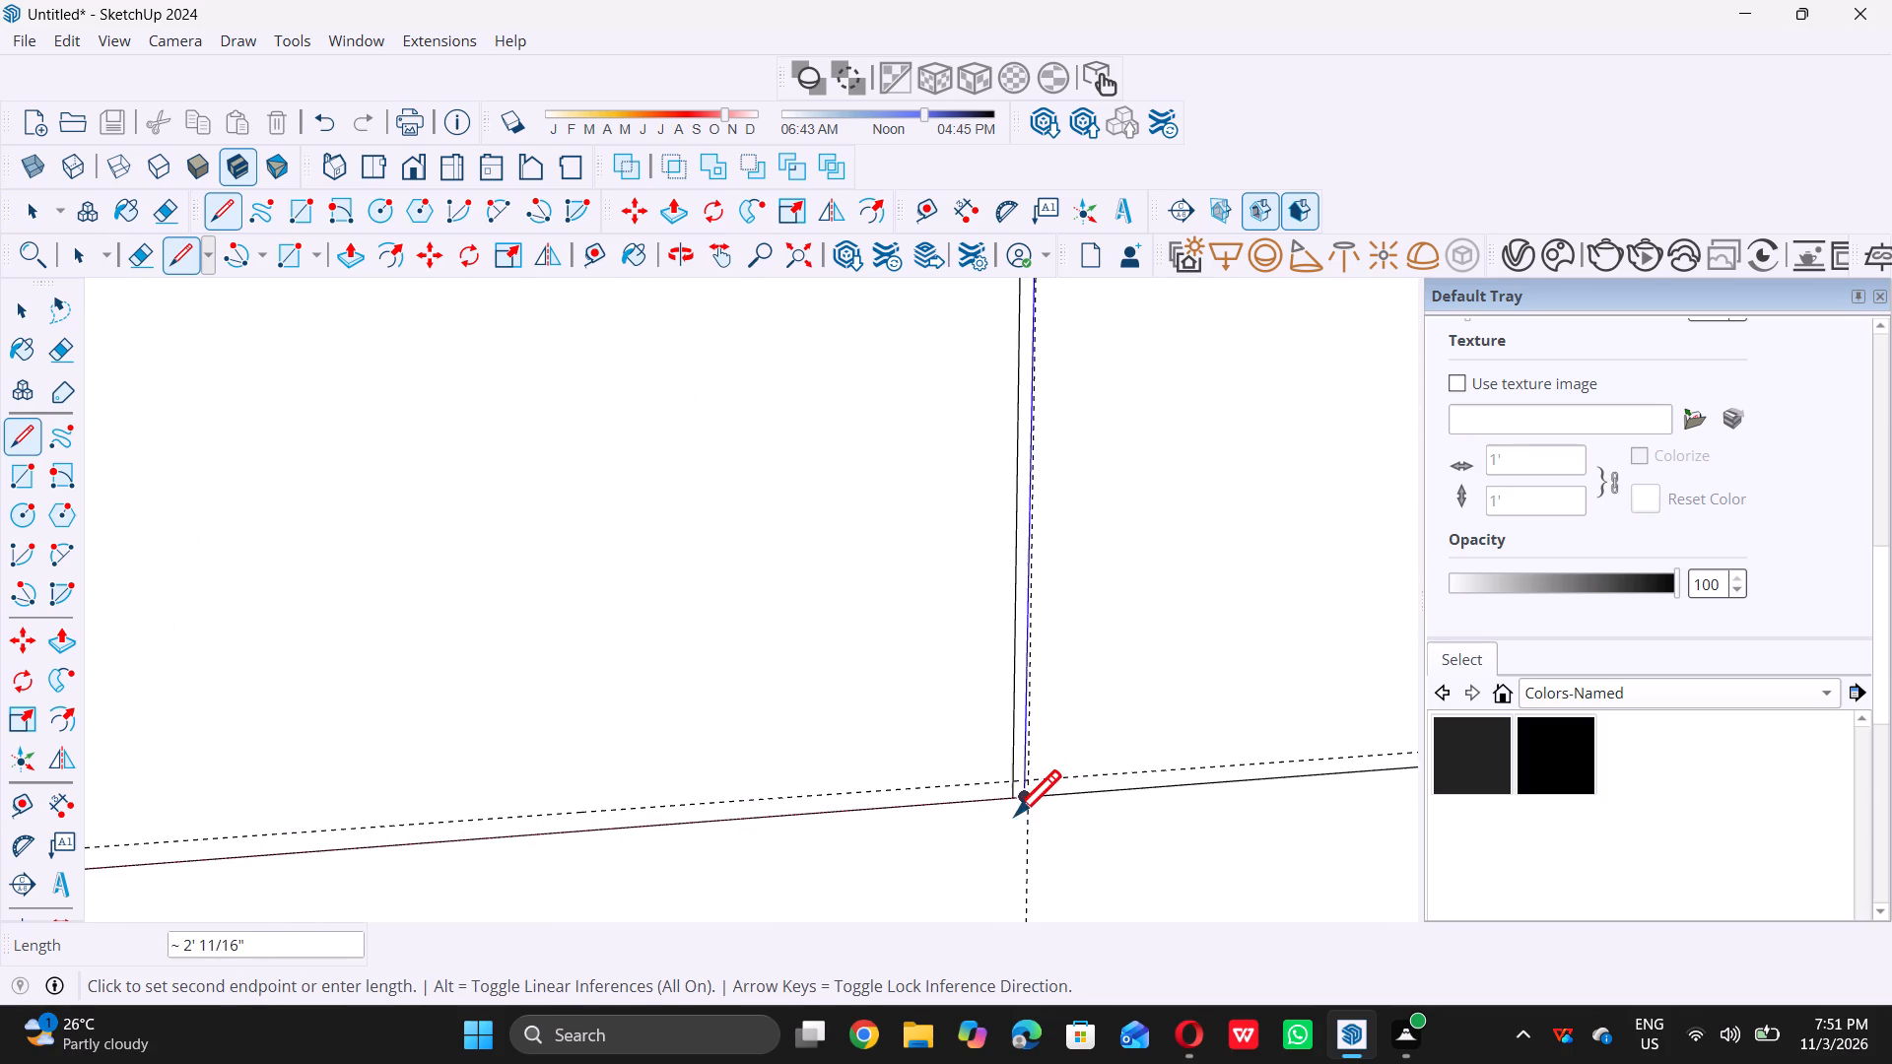
{"action": "scroll", "coordinate": [1015, 815], "scroll_direction": "up", "scroll_amount": 3}
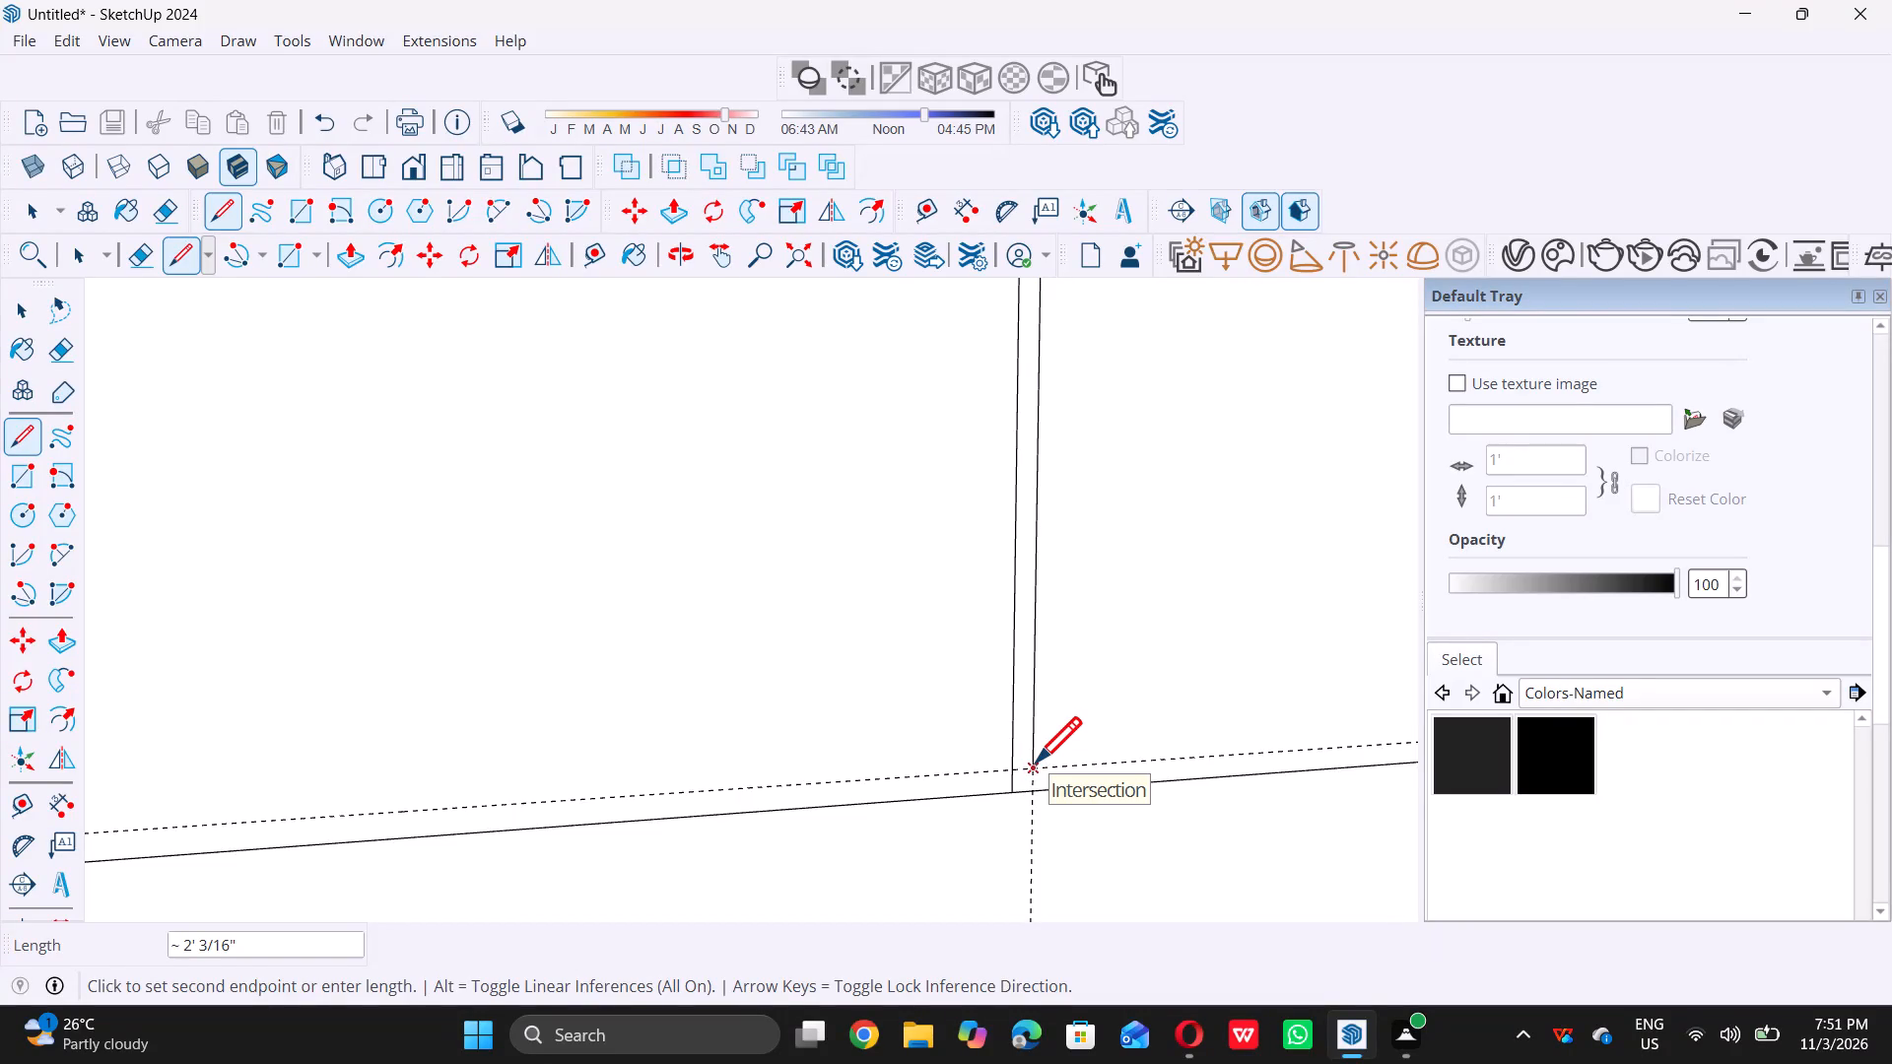
{"action": "scroll", "coordinate": [1036, 762], "scroll_direction": "up", "scroll_amount": 5}
{"action": "left_click", "coordinate": [1036, 761]}
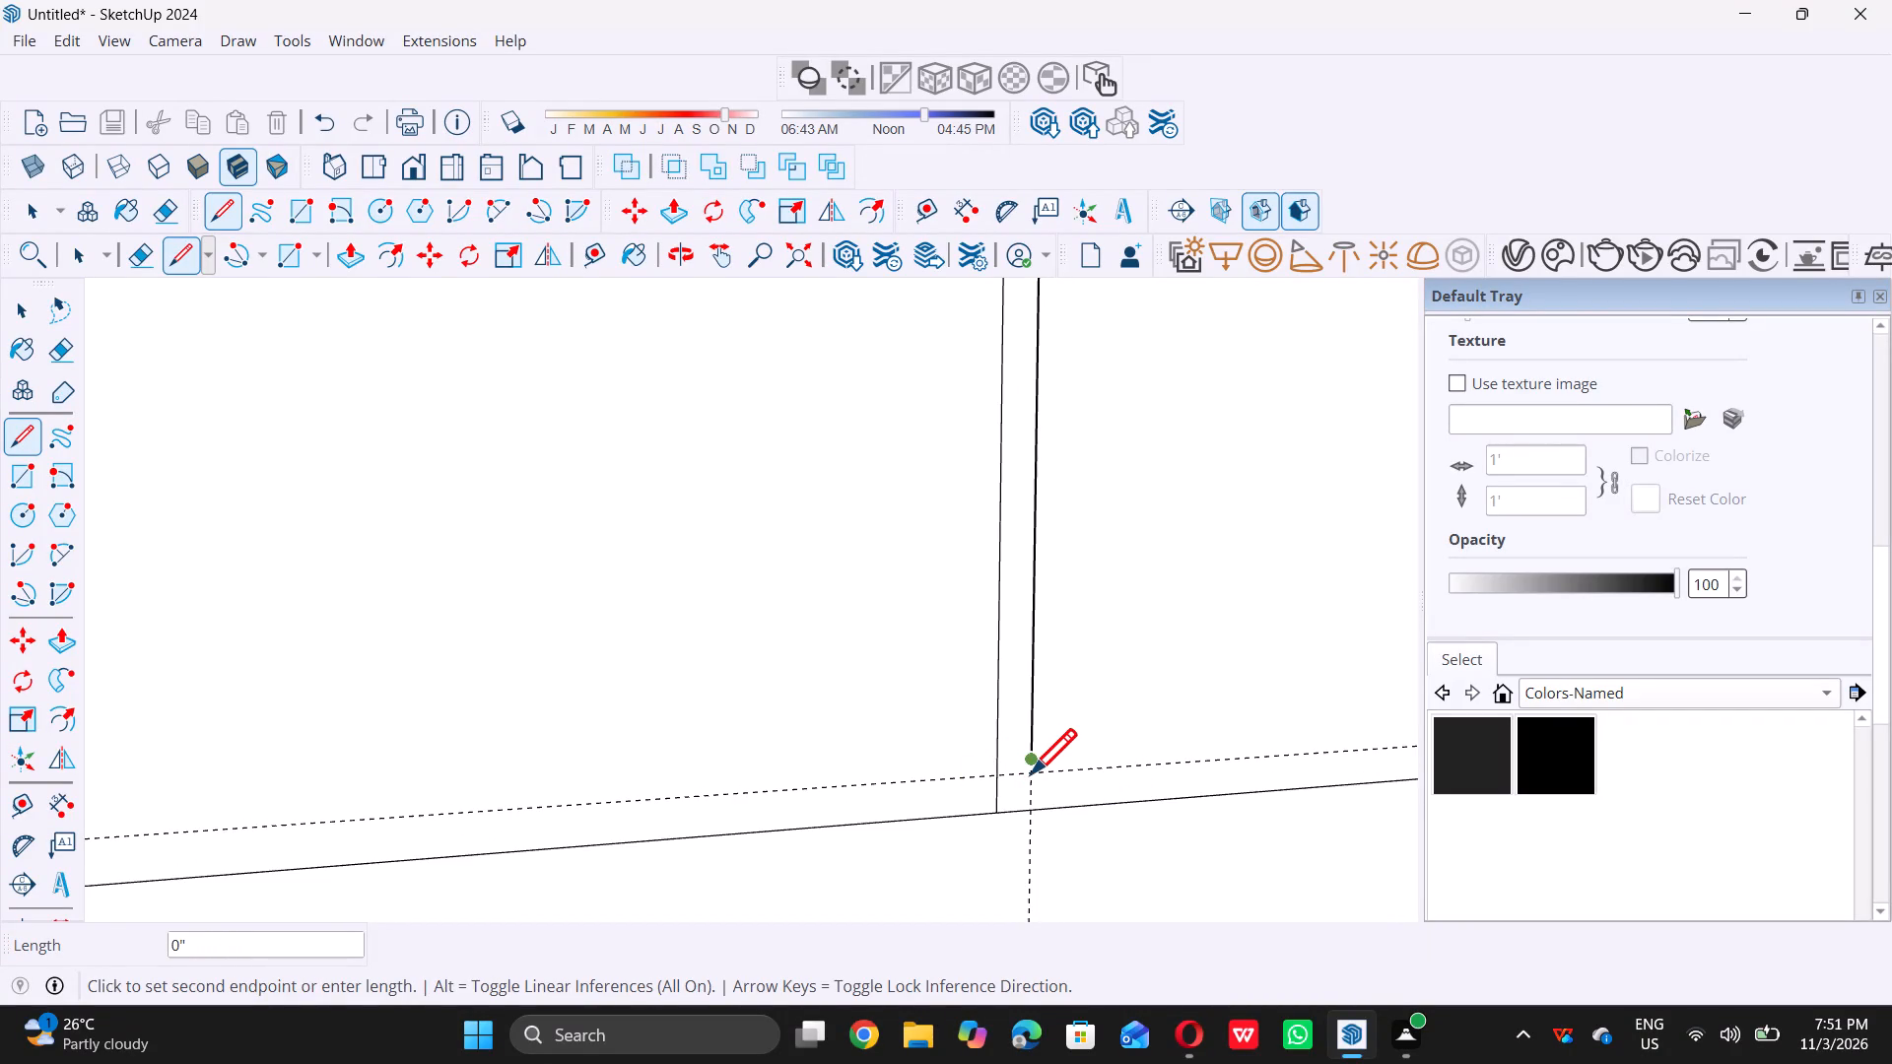
{"action": "scroll", "coordinate": [1032, 772], "scroll_direction": "up", "scroll_amount": 5}
{"action": "double_click", "coordinate": [1032, 772]}
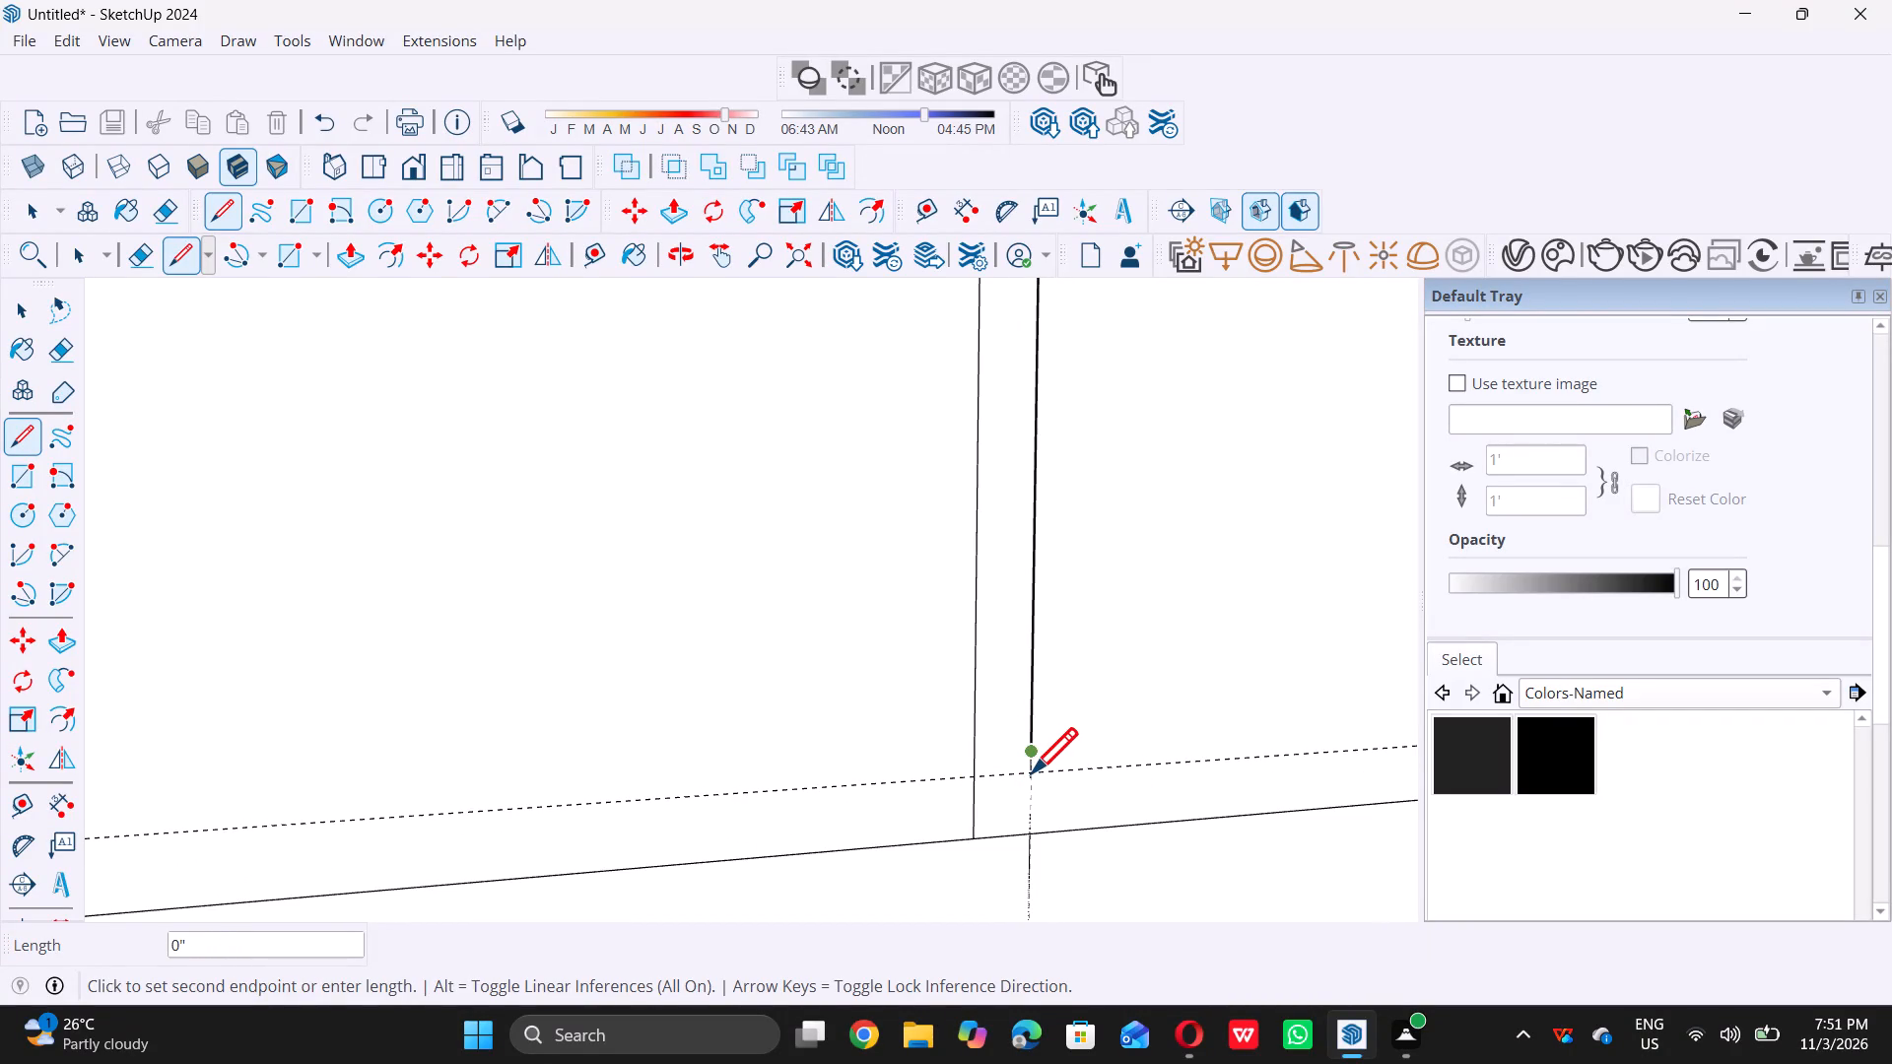
{"action": "double_click", "coordinate": [1033, 772]}
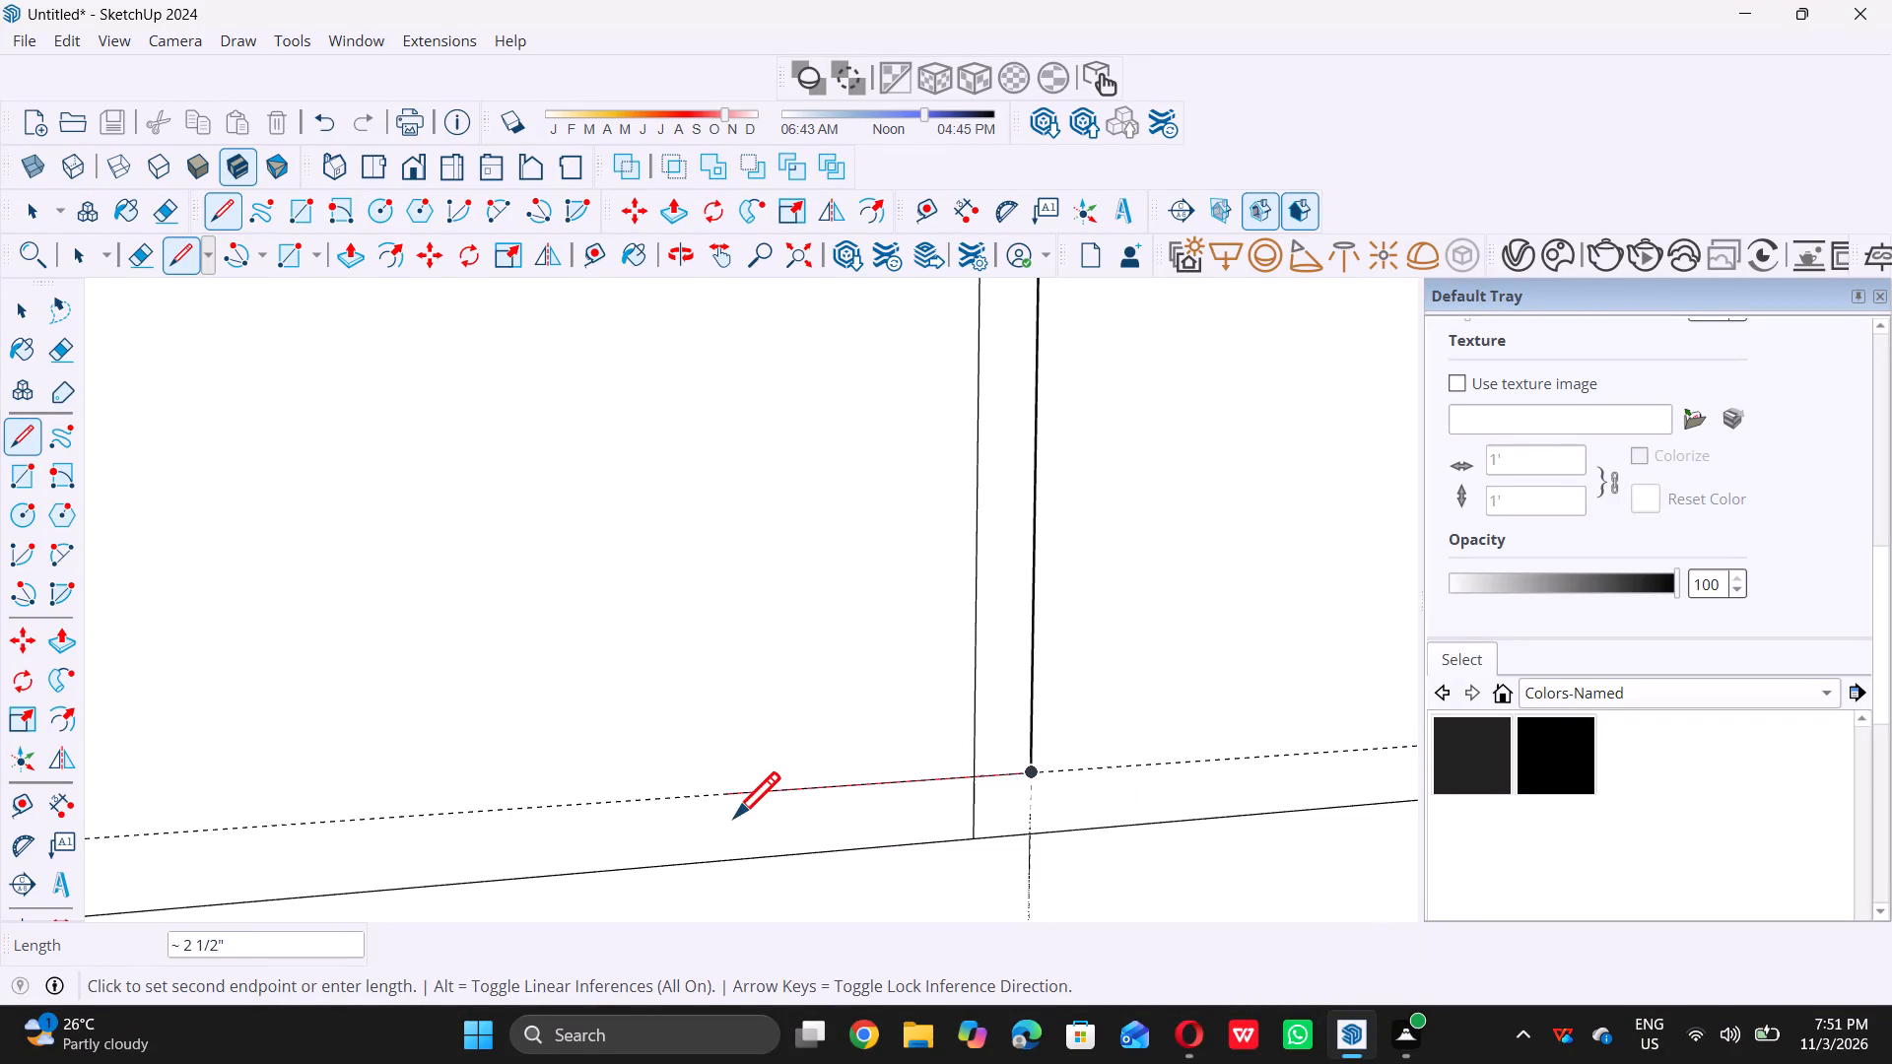
Draw a line about 2' 7" along the bottom inset guide back to the frame-side inset line, closing the lowest cell's outline.
{"action": "scroll", "coordinate": [739, 815], "scroll_direction": "down", "scroll_amount": 20}
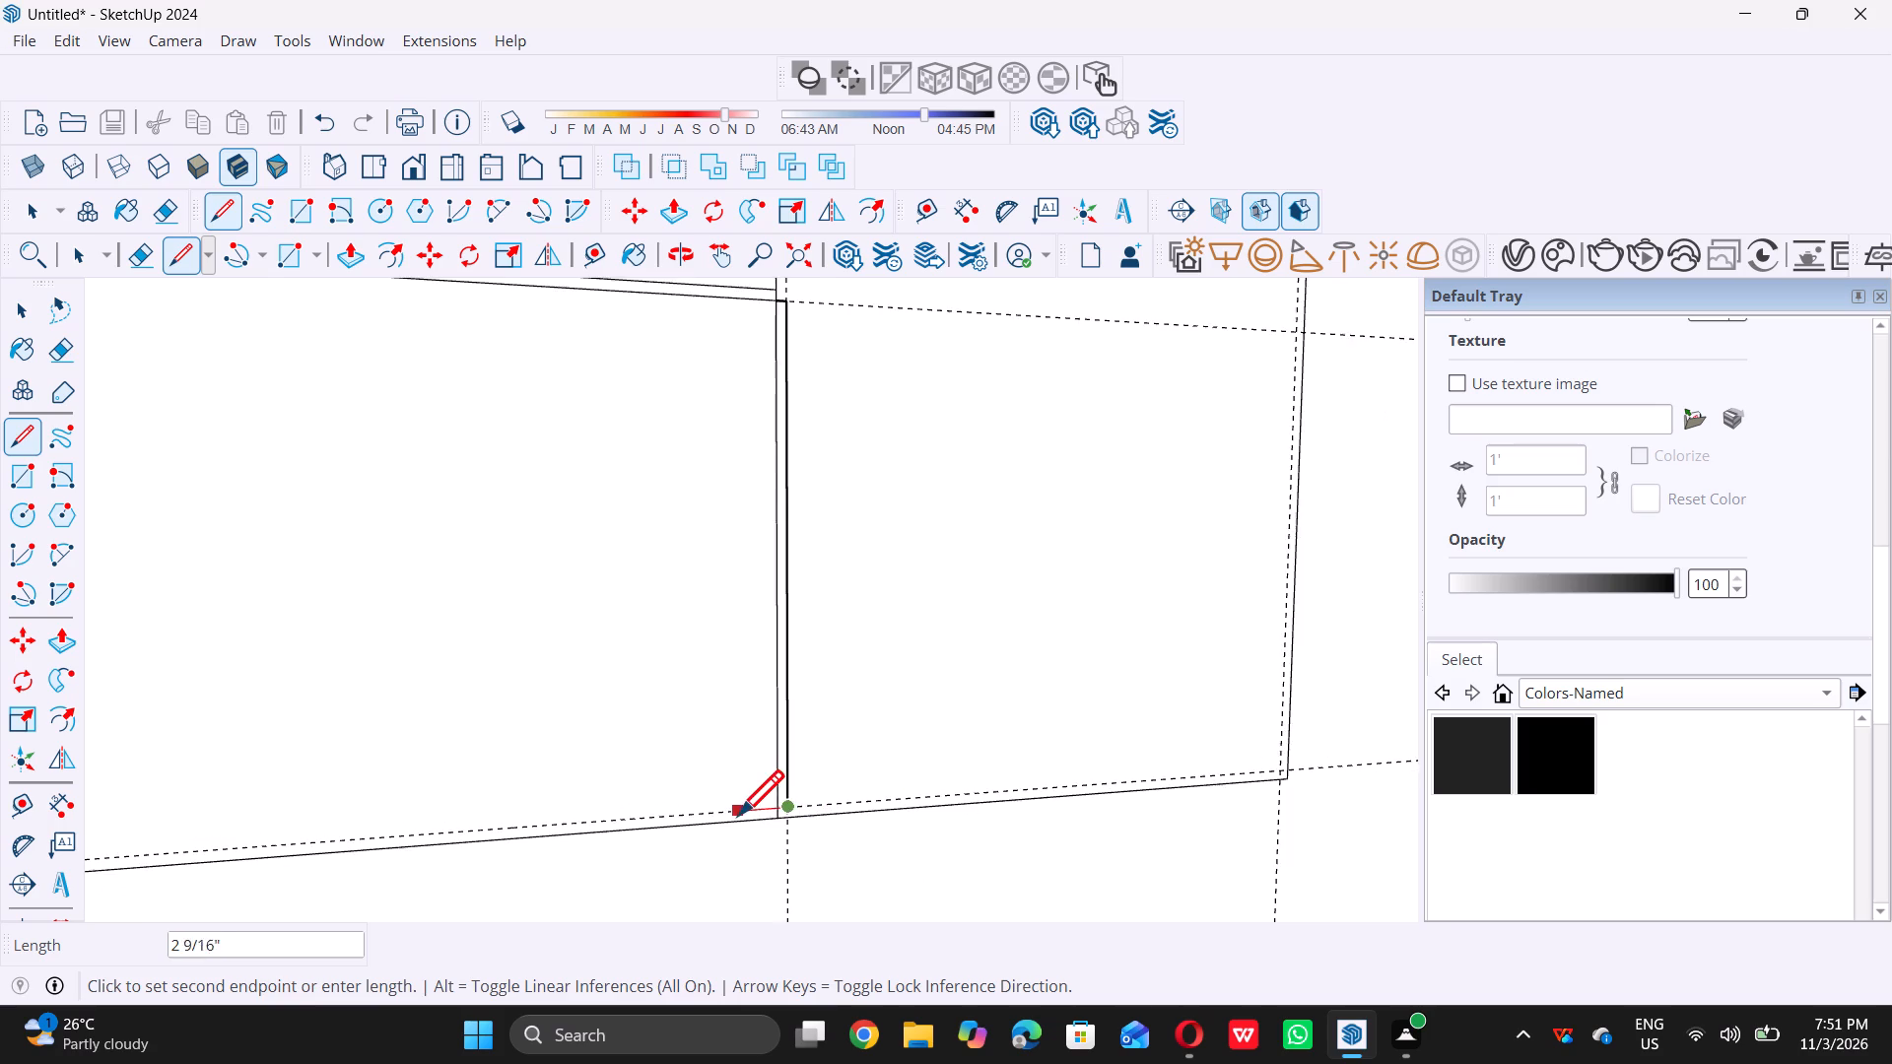
{"action": "scroll", "coordinate": [738, 815], "scroll_direction": "down", "scroll_amount": 7}
{"action": "scroll", "coordinate": [400, 842], "scroll_direction": "up", "scroll_amount": 5}
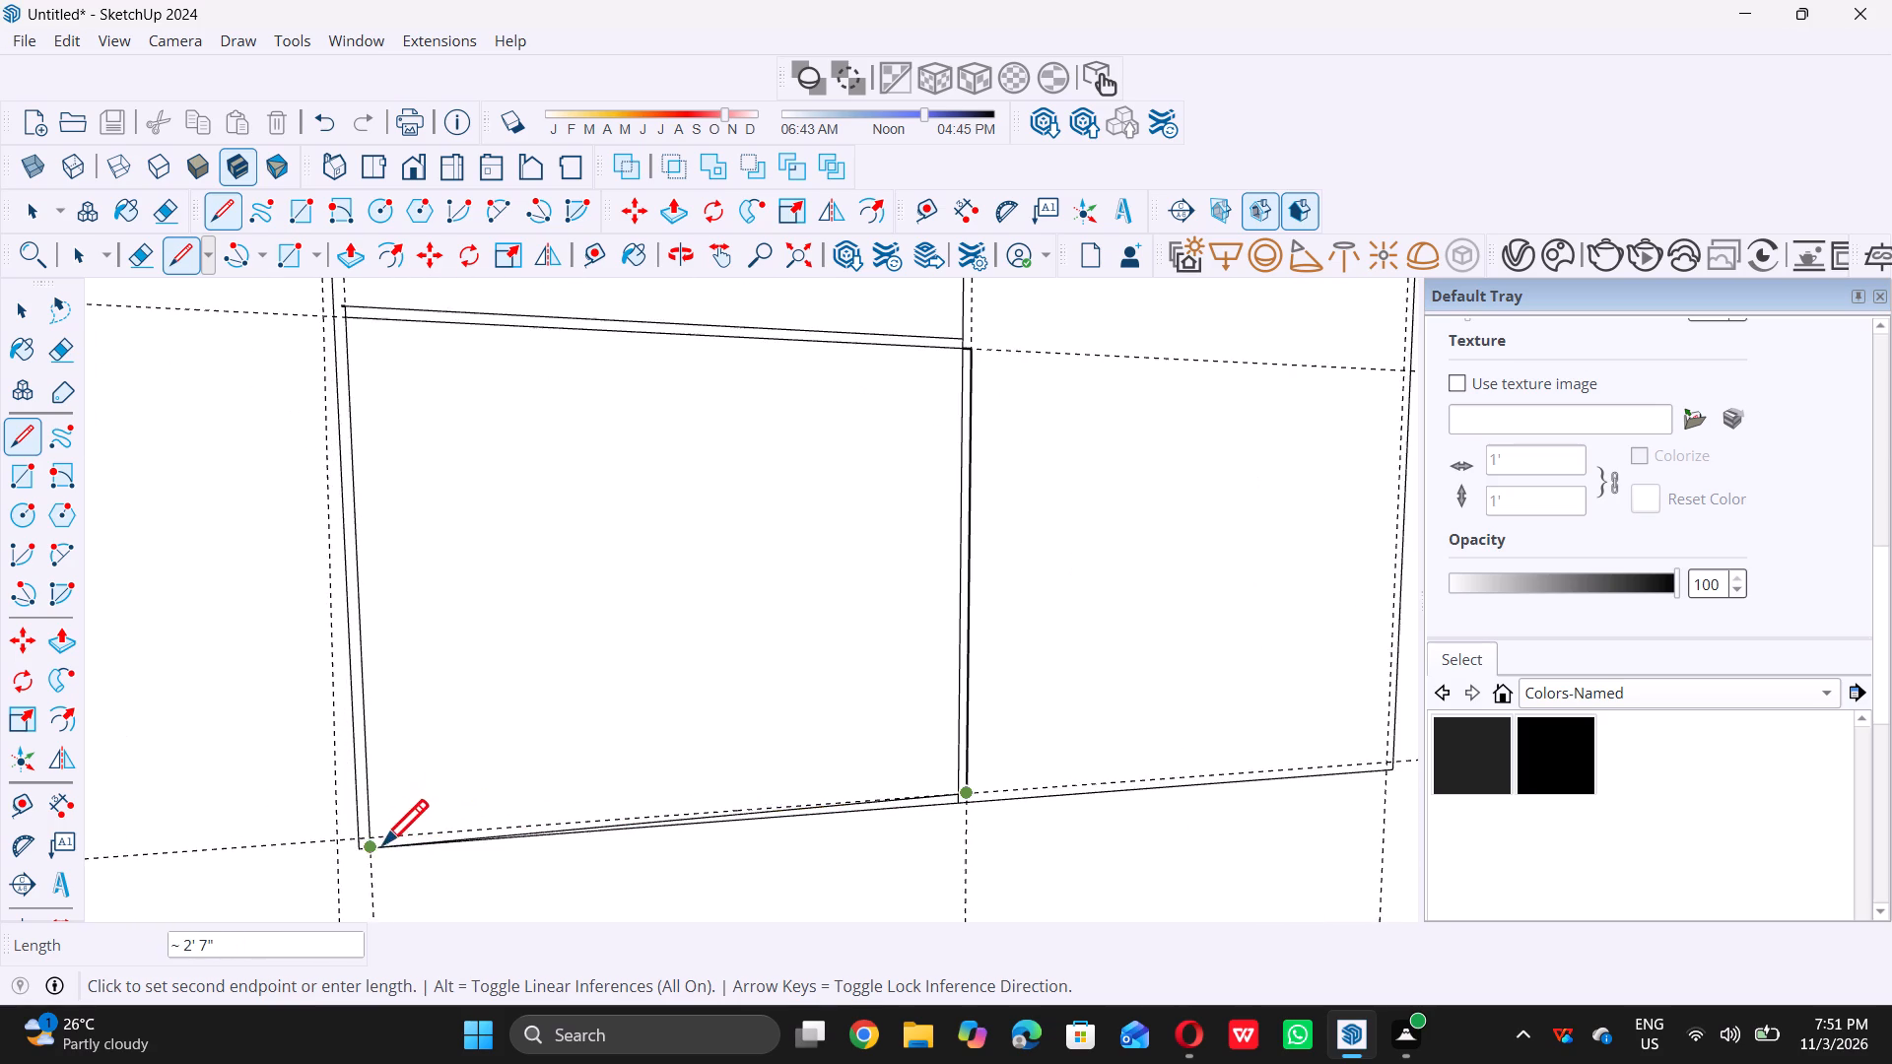
{"action": "scroll", "coordinate": [380, 844], "scroll_direction": "up", "scroll_amount": 5}
{"action": "double_click", "coordinate": [369, 831]}
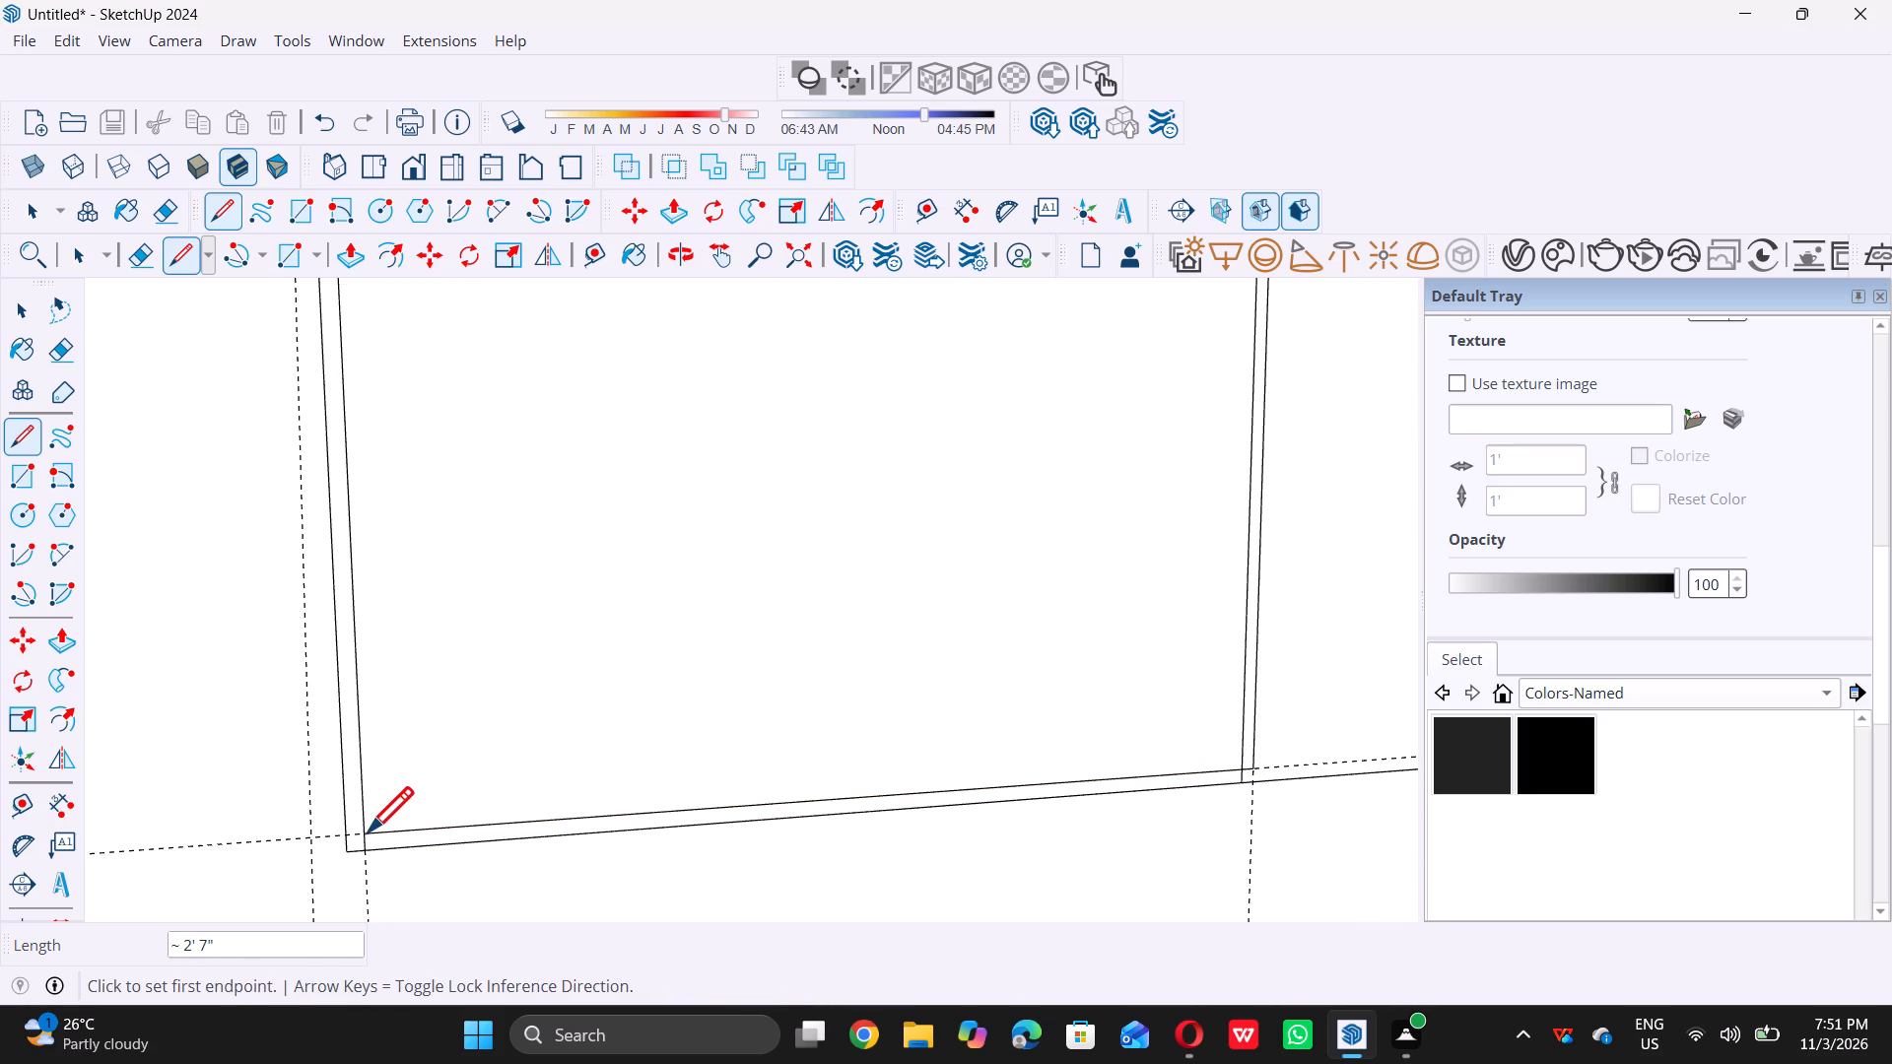
Draw a vertical line about 2' 1 3/16" up the second-lowest frame-side cell's inset guide and join it to the upper division line's open end.
{"action": "scroll", "coordinate": [368, 831], "scroll_direction": "down", "scroll_amount": 11}
{"action": "scroll", "coordinate": [832, 879], "scroll_direction": "down", "scroll_amount": 5}
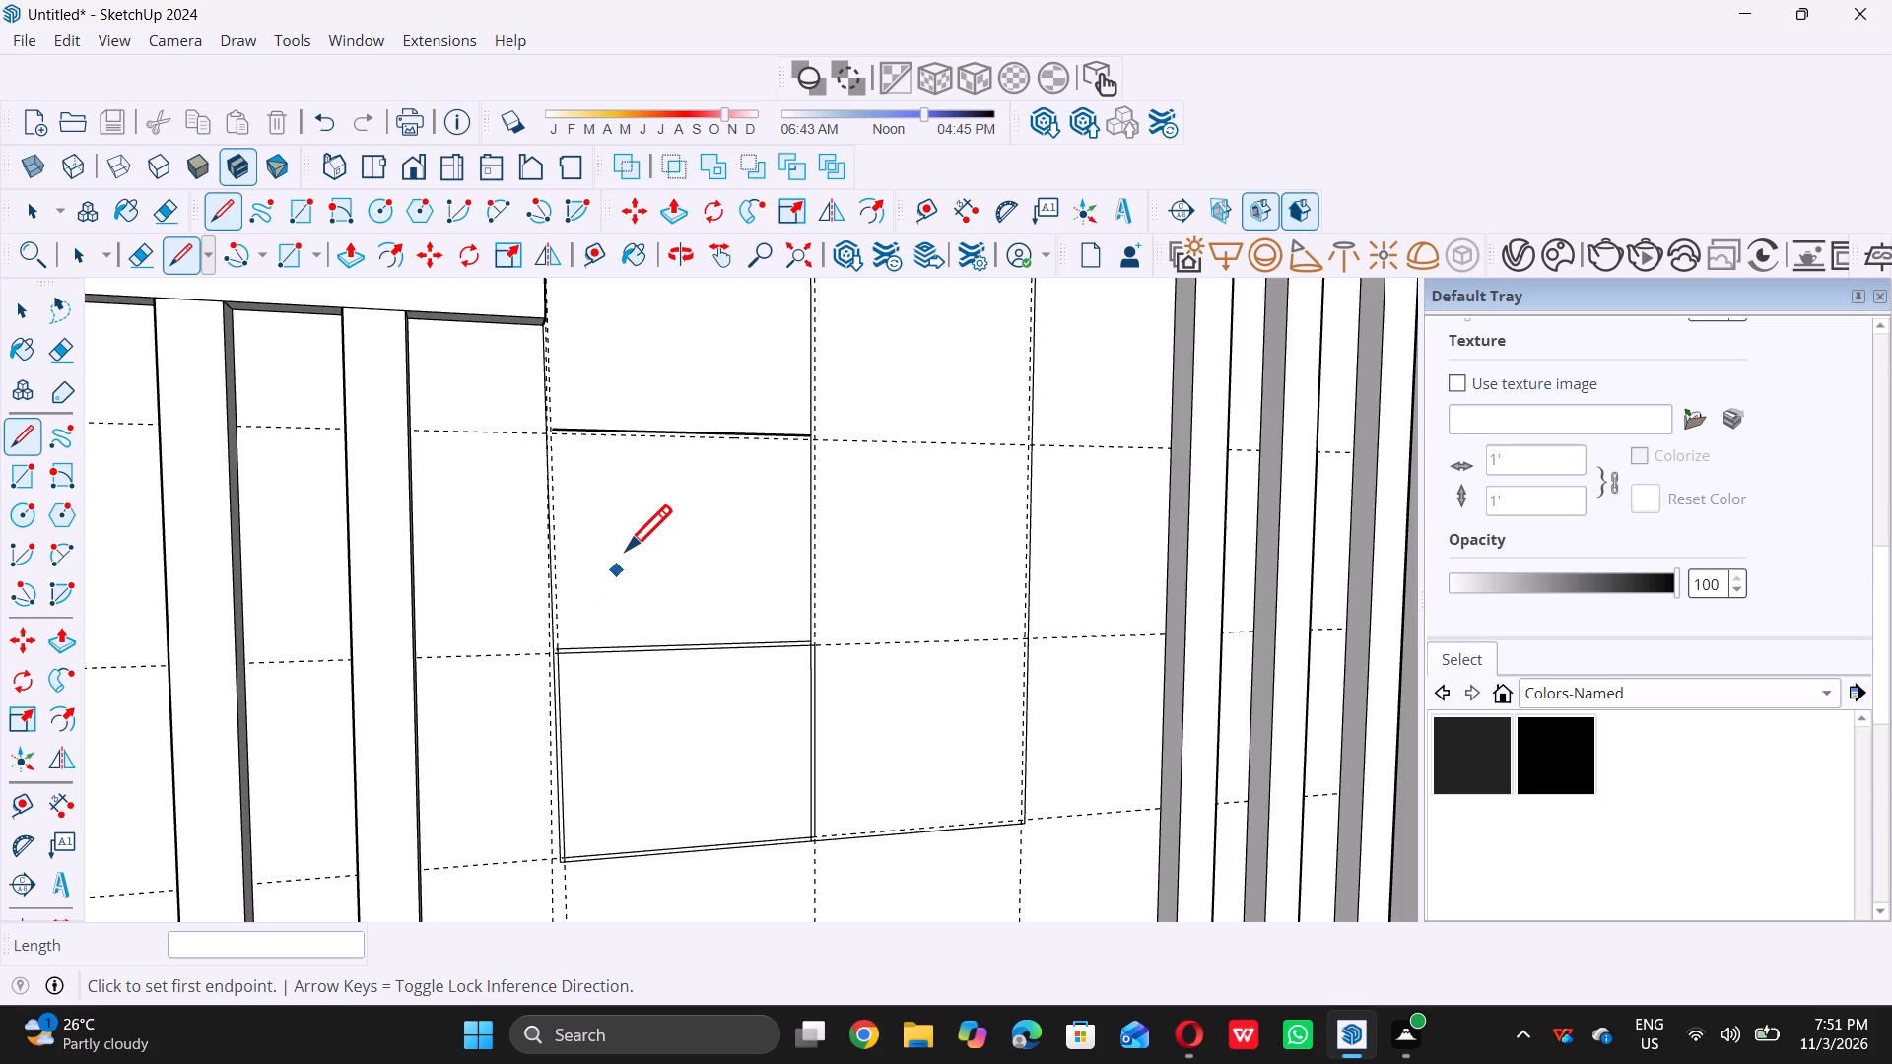
{"action": "scroll", "coordinate": [557, 521], "scroll_direction": "up", "scroll_amount": 6}
{"action": "scroll", "coordinate": [574, 672], "scroll_direction": "up", "scroll_amount": 7}
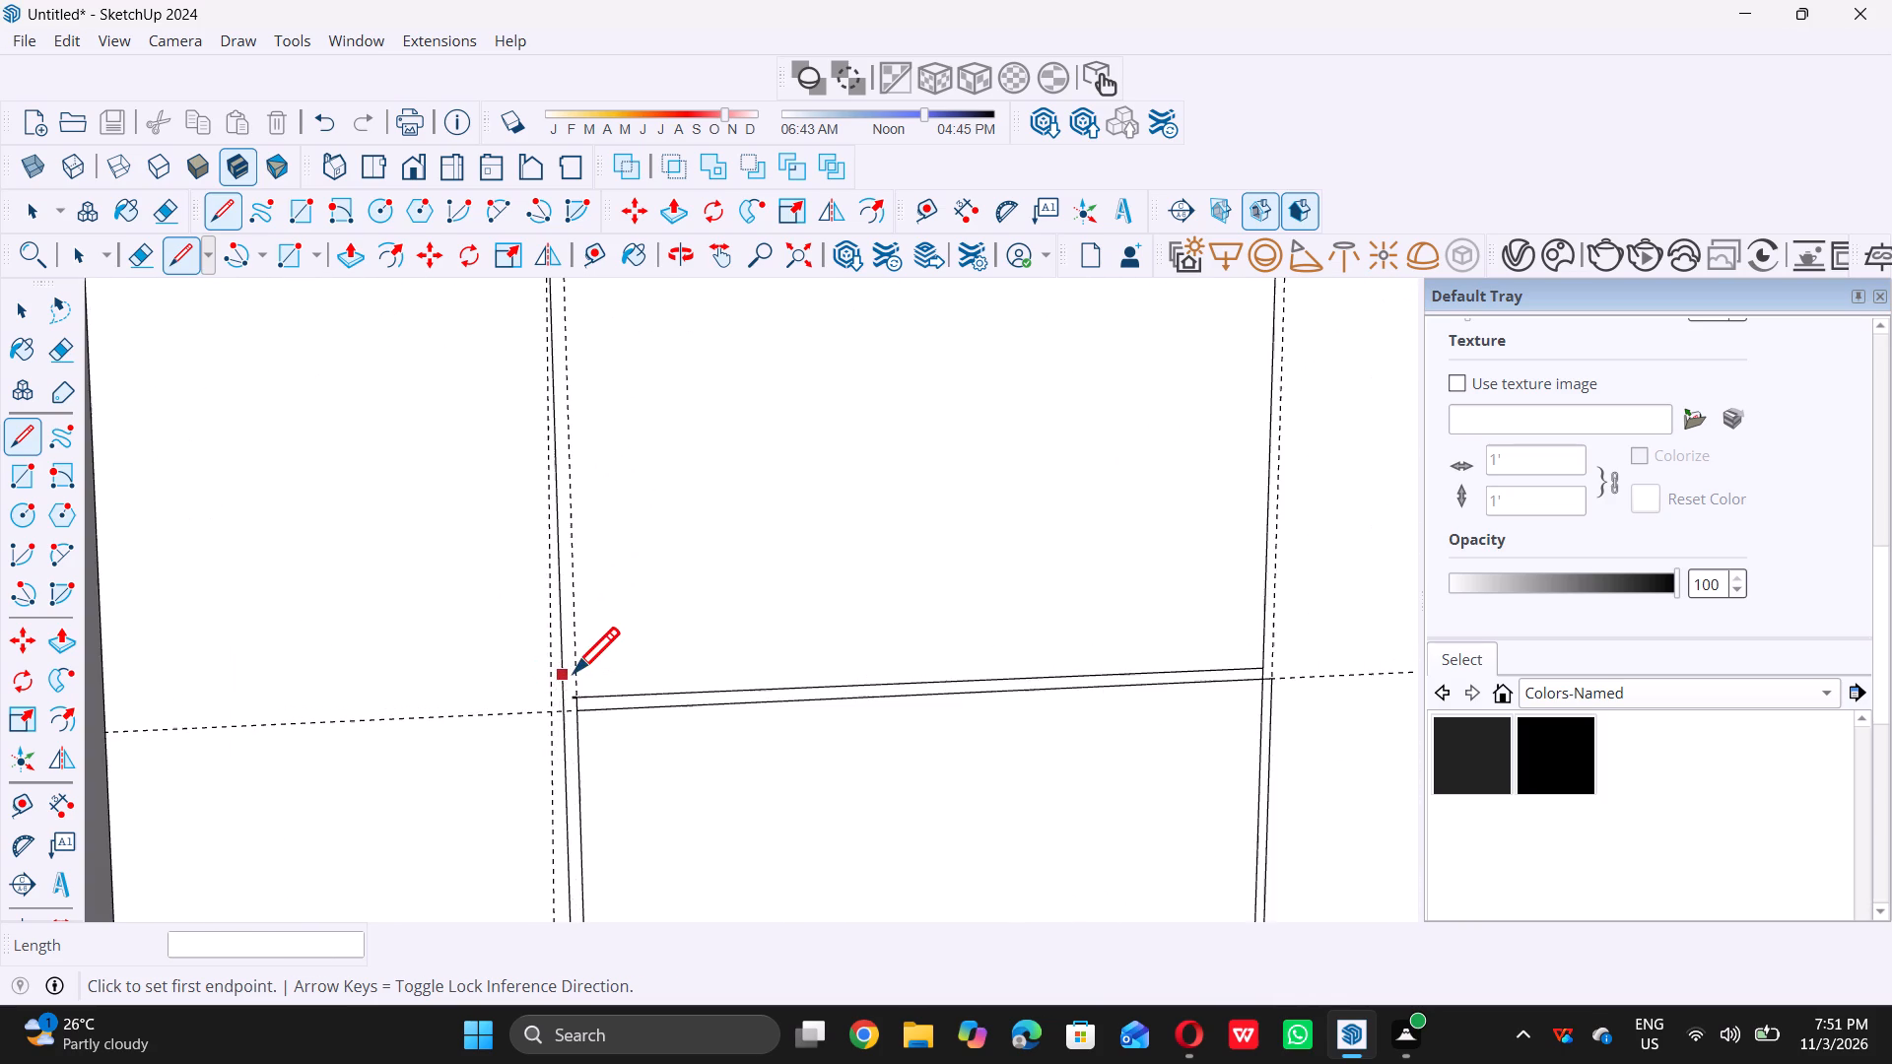
{"action": "scroll", "coordinate": [574, 672], "scroll_direction": "up", "scroll_amount": 6}
{"action": "double_click", "coordinate": [580, 720]}
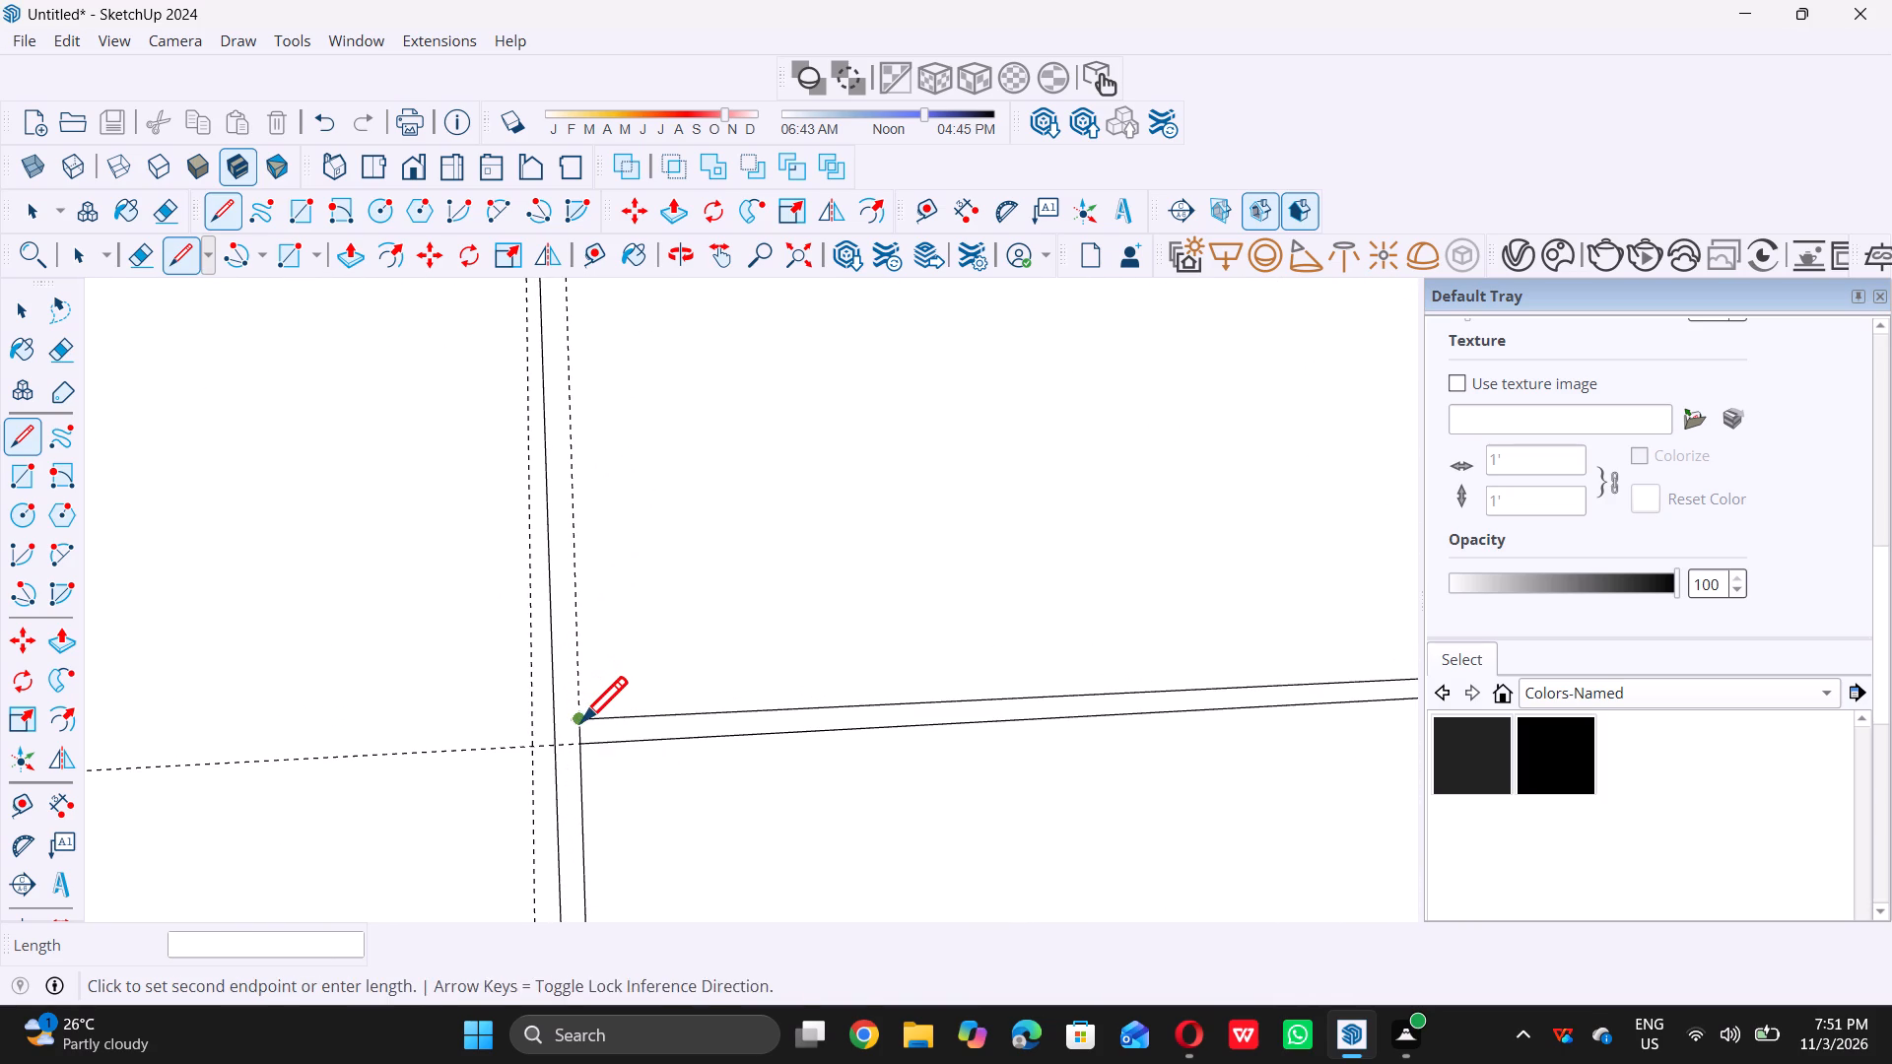
{"action": "scroll", "coordinate": [581, 721], "scroll_direction": "down", "scroll_amount": 17}
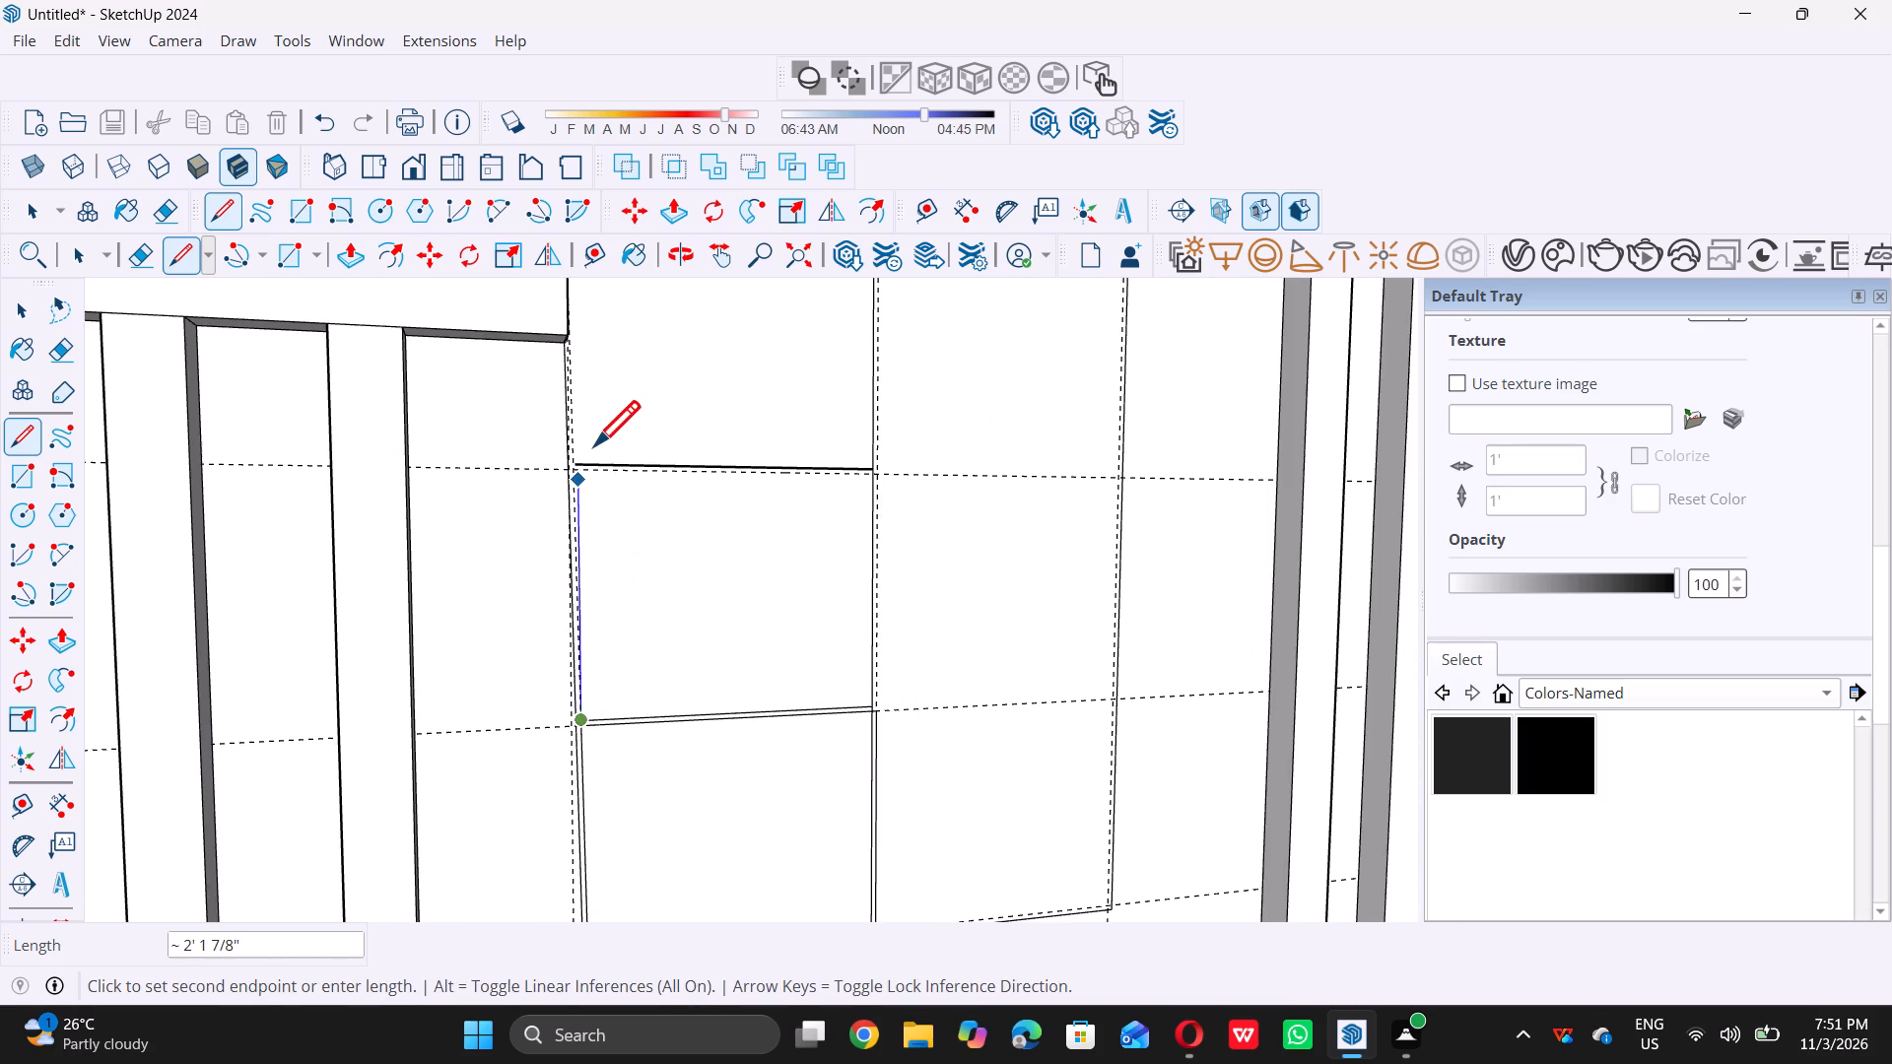
{"action": "scroll", "coordinate": [592, 445], "scroll_direction": "up", "scroll_amount": 16}
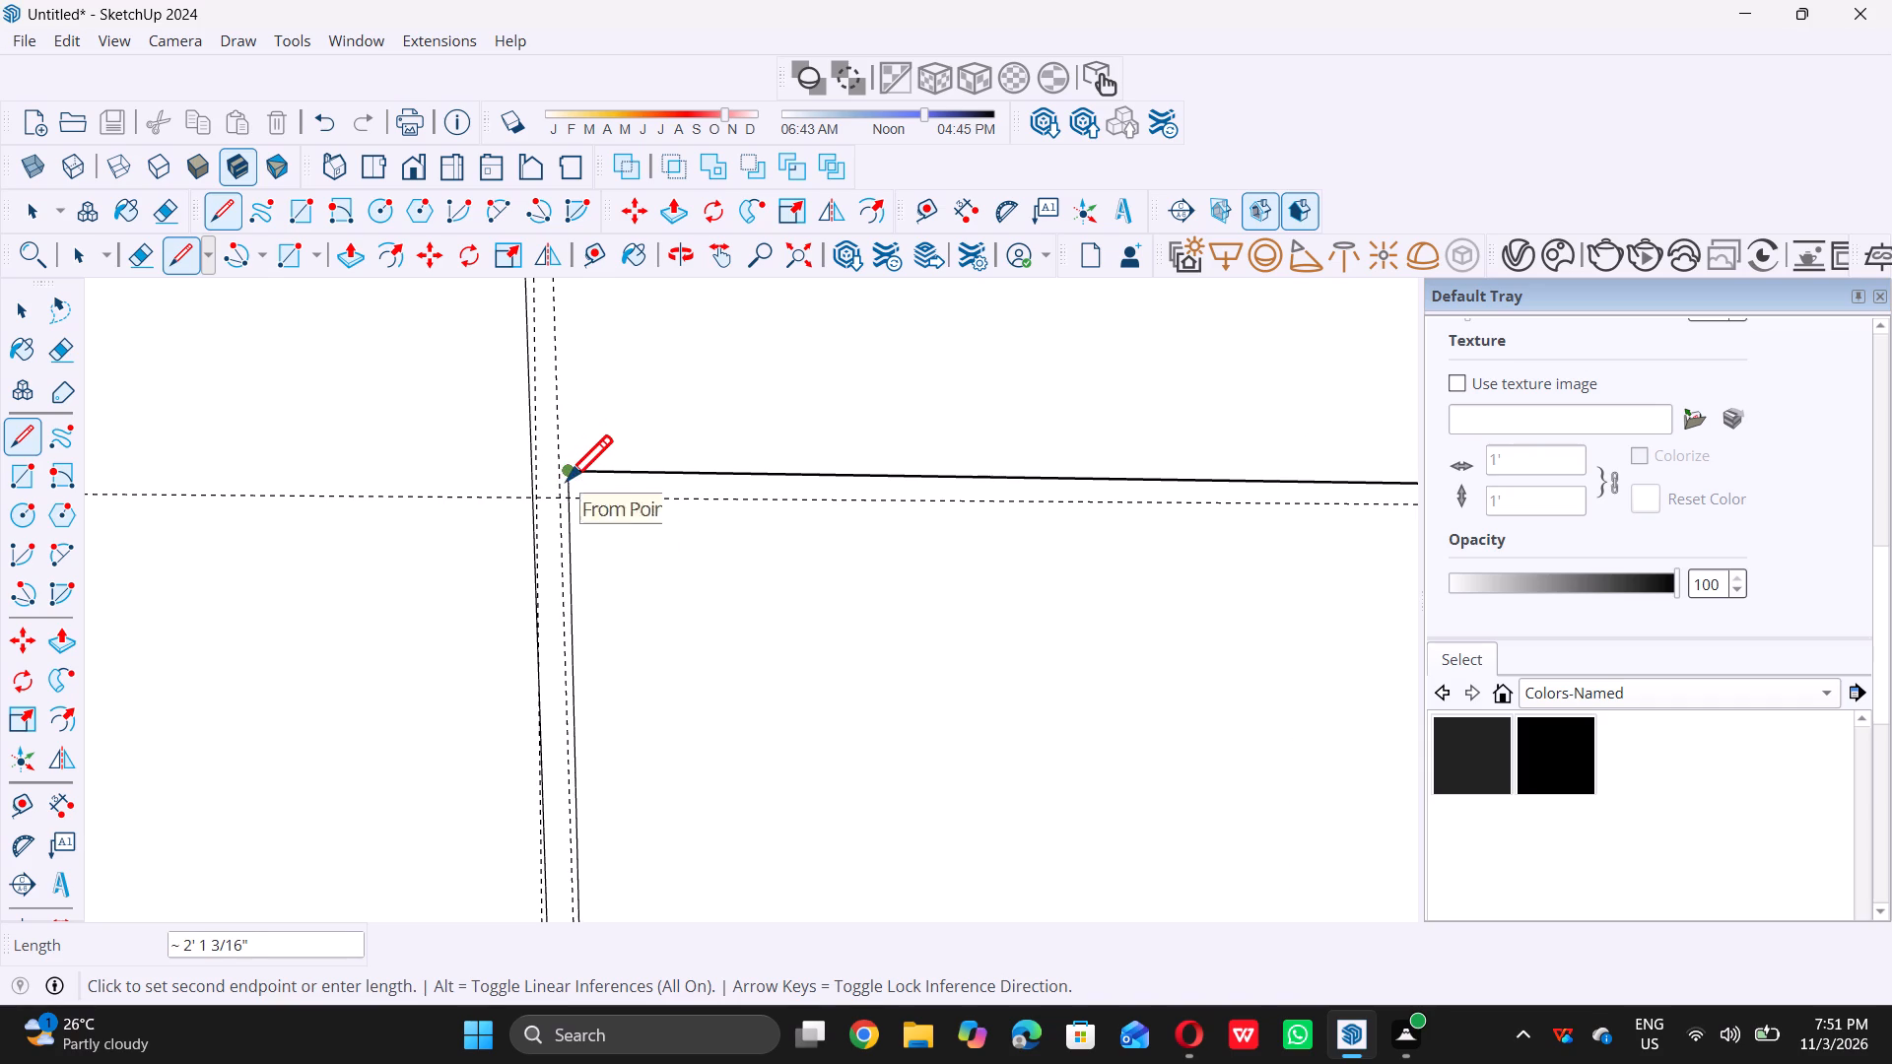
{"action": "scroll", "coordinate": [567, 480], "scroll_direction": "up", "scroll_amount": 7}
{"action": "left_click", "coordinate": [552, 463]}
{"action": "middle_click", "coordinate": [552, 463]}
{"action": "double_click", "coordinate": [552, 463]}
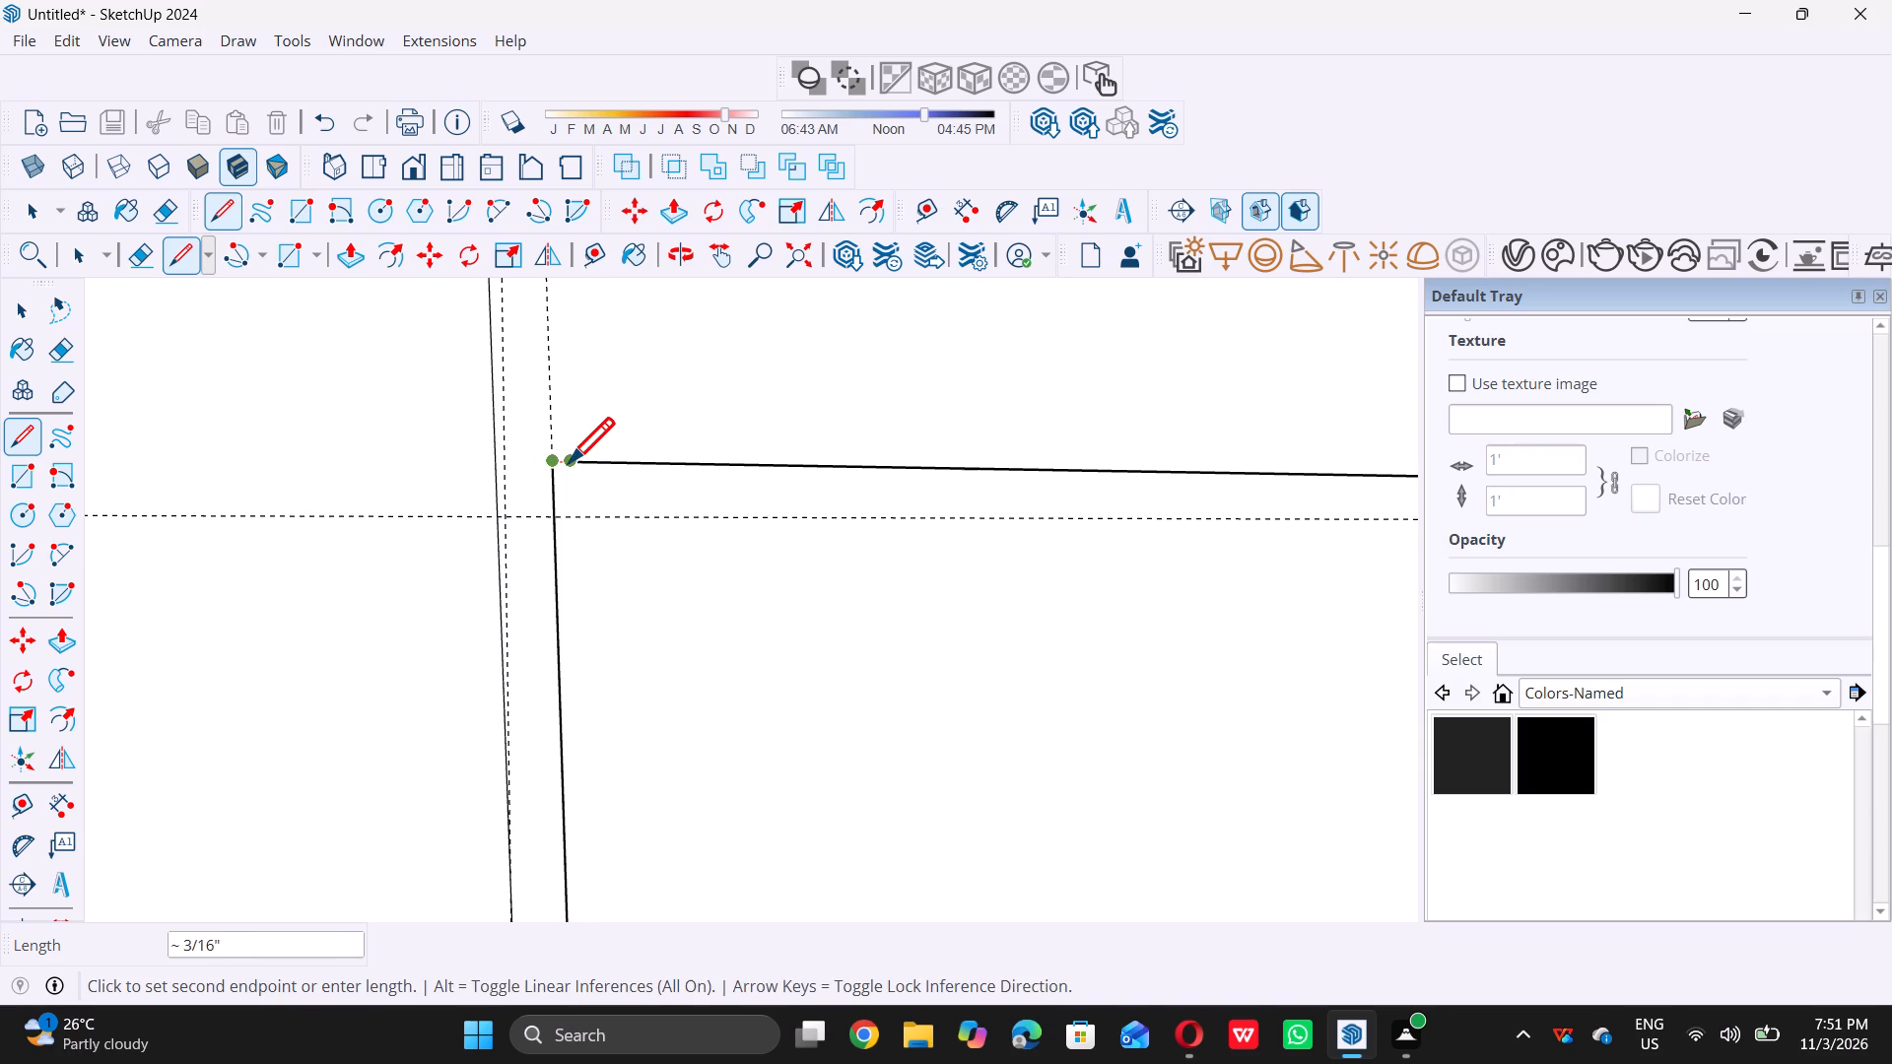
{"action": "double_click", "coordinate": [573, 462]}
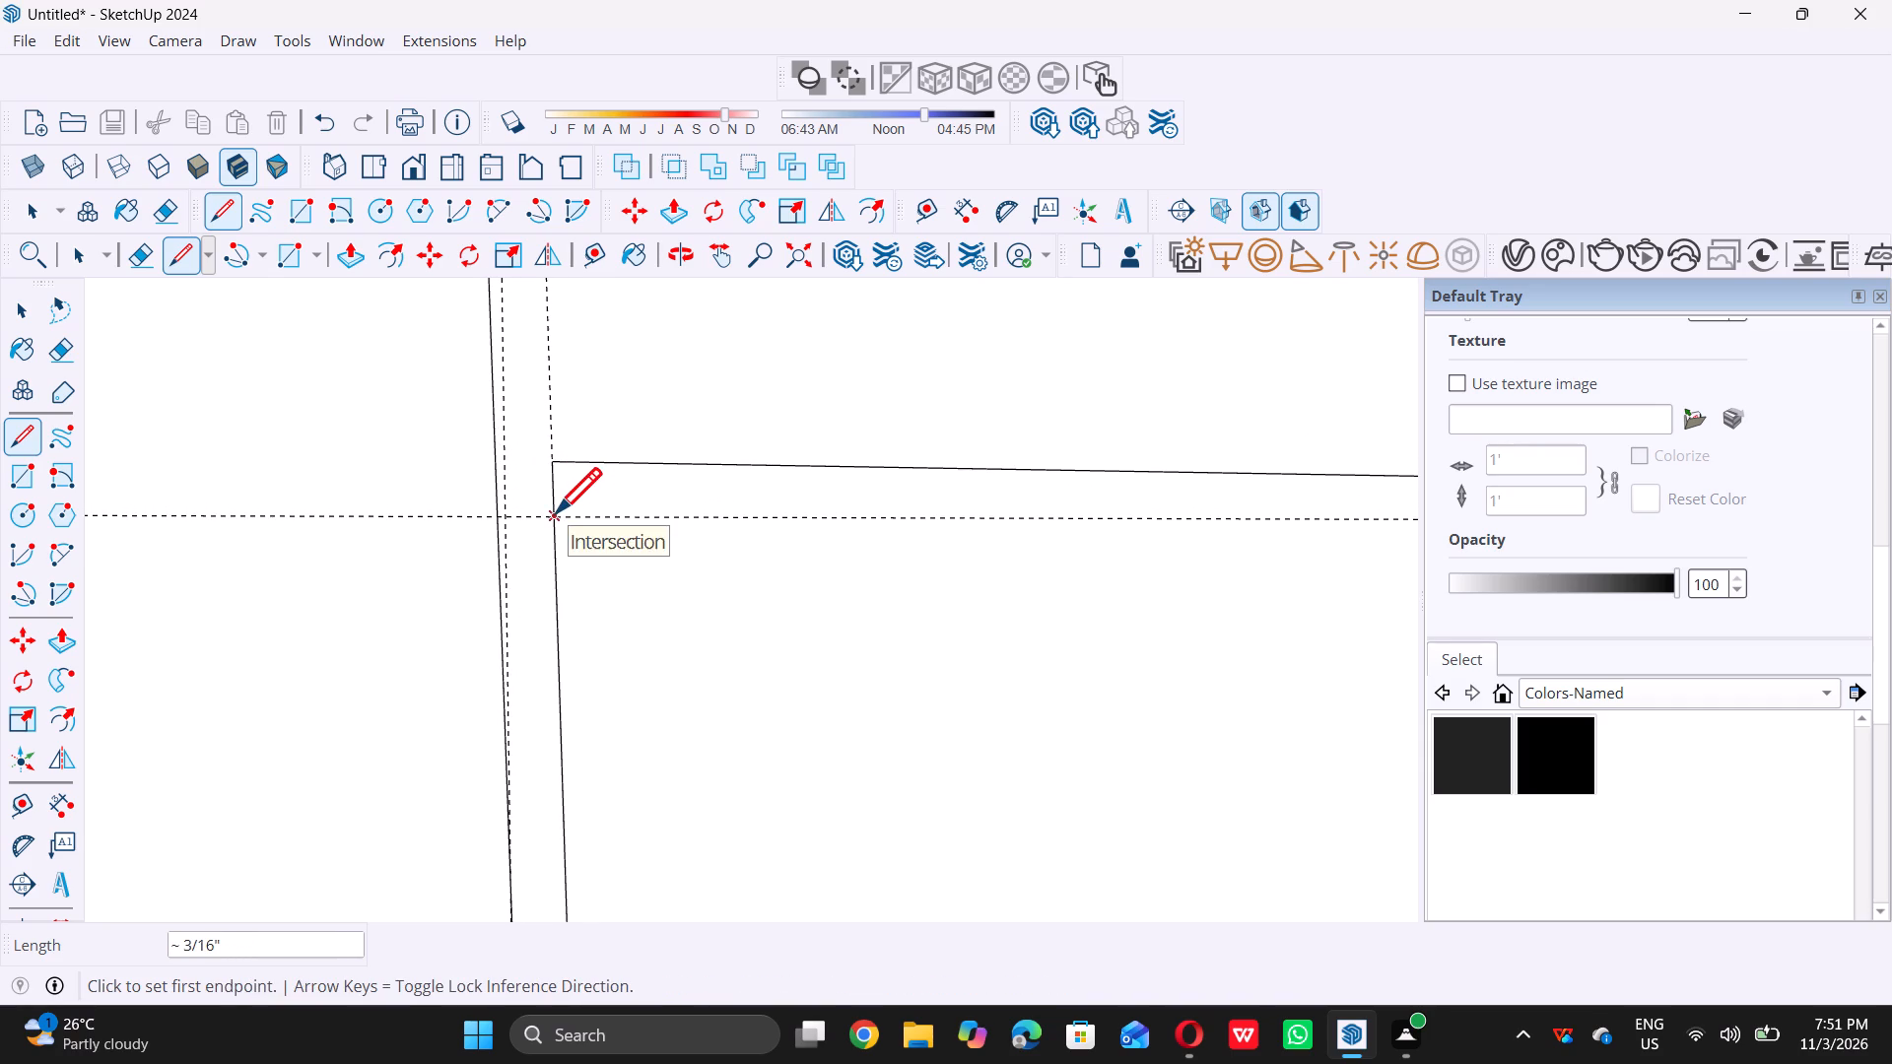
Draw a horizontal line about 2' 7 3/8" along the guide below the second-lowest cell's upper division line, ending at the central guide.
{"action": "double_click", "coordinate": [551, 520]}
{"action": "scroll", "coordinate": [551, 522], "scroll_direction": "down", "scroll_amount": 7}
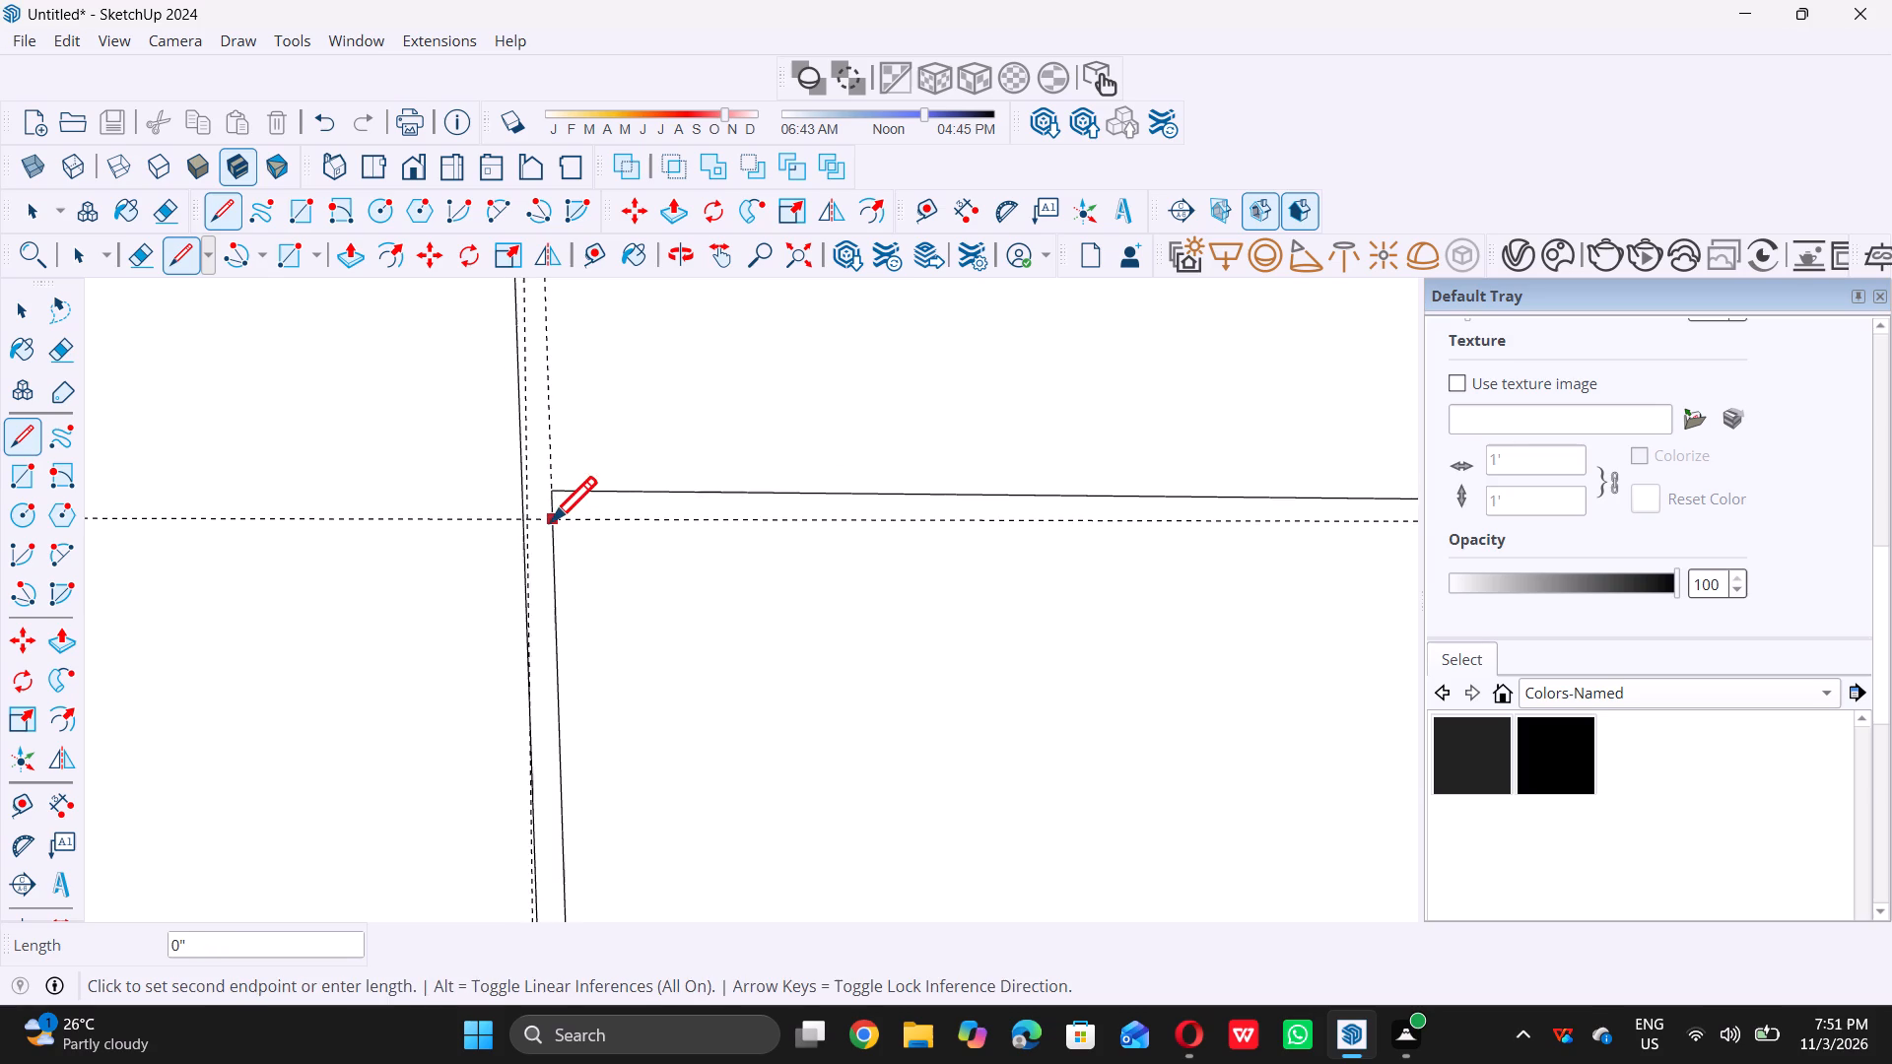
{"action": "scroll", "coordinate": [551, 521], "scroll_direction": "down", "scroll_amount": 11}
{"action": "scroll", "coordinate": [1071, 529], "scroll_direction": "up", "scroll_amount": 13}
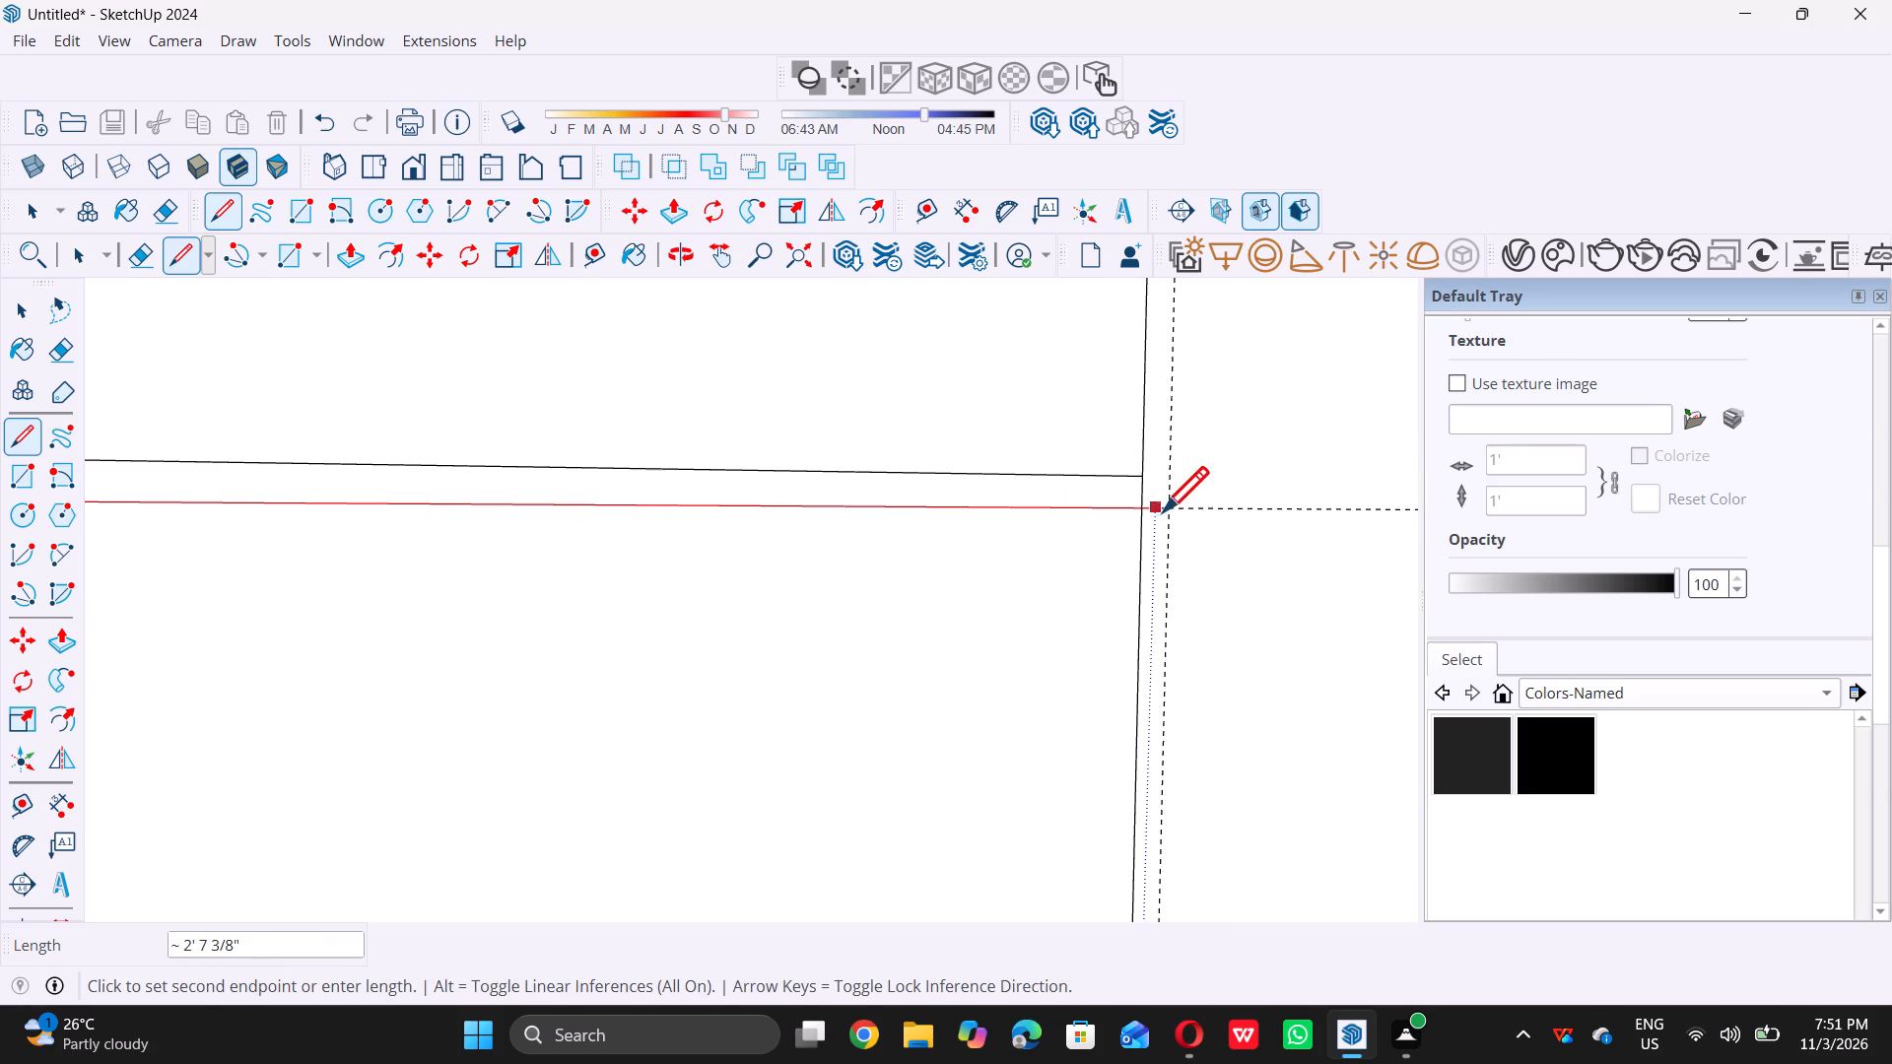
{"action": "double_click", "coordinate": [1174, 506]}
Draw a vertical line about 2' 1 3/16" down the central guide to the next division guide, closing the second-lowest cell's outline.
{"action": "scroll", "coordinate": [981, 553], "scroll_direction": "down", "scroll_amount": 10}
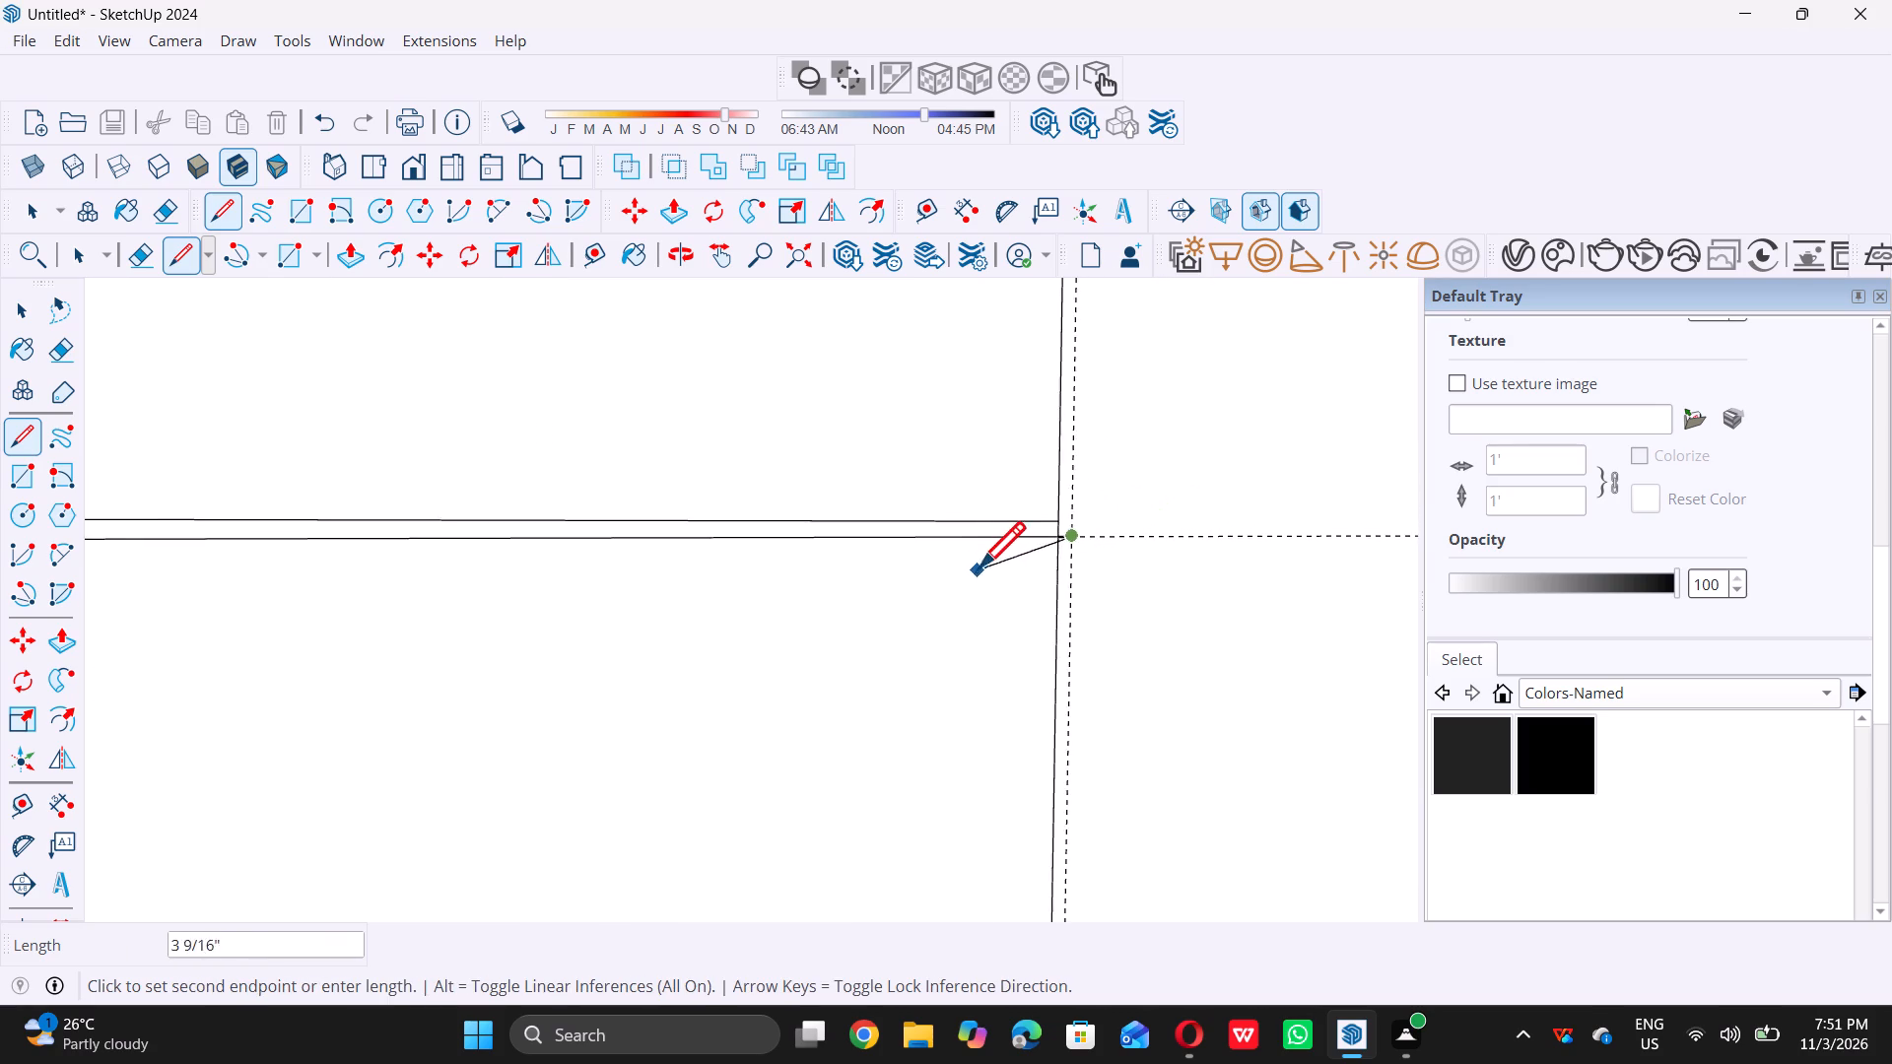
{"action": "scroll", "coordinate": [980, 566], "scroll_direction": "down", "scroll_amount": 14}
{"action": "scroll", "coordinate": [999, 746], "scroll_direction": "up", "scroll_amount": 6}
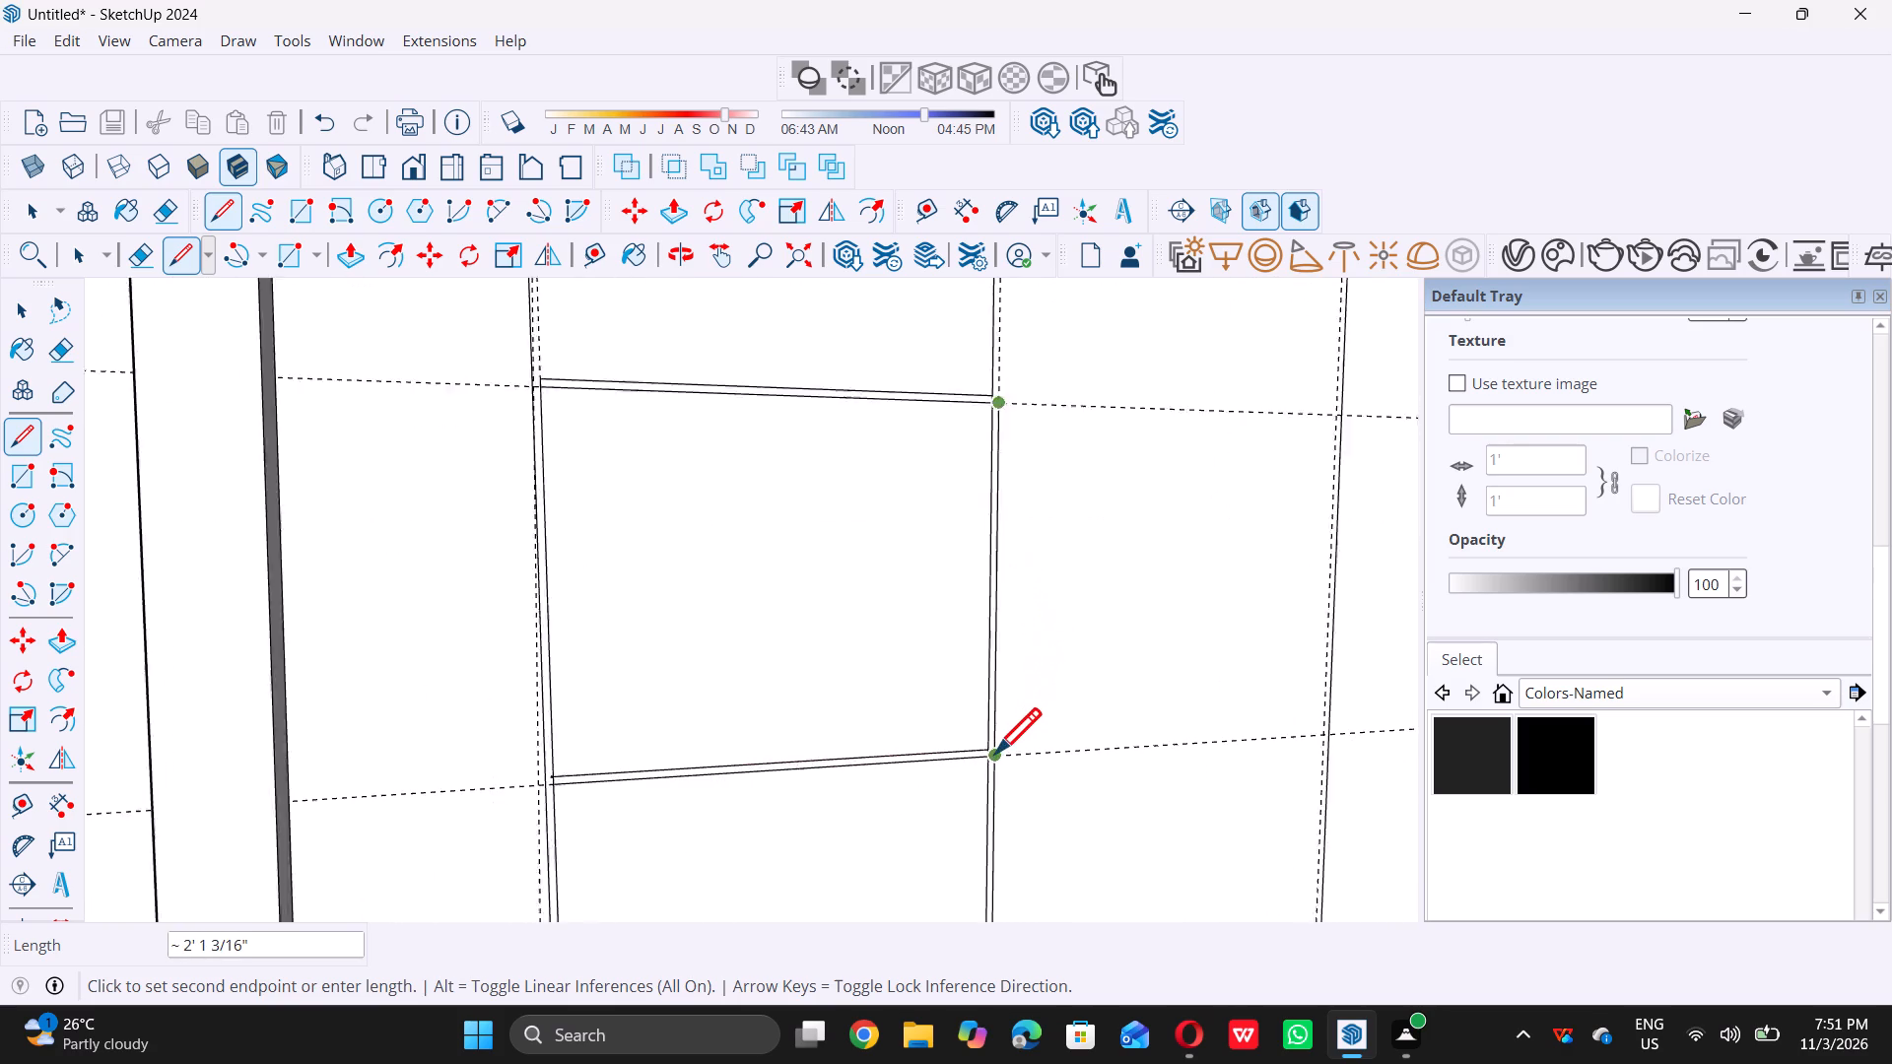
{"action": "scroll", "coordinate": [995, 753], "scroll_direction": "up", "scroll_amount": 5}
{"action": "left_click", "coordinate": [995, 754]}
Draw a vertical line about 2' 11/16" up the third-lowest frame-side cell's inset guide to the guide below its upper division line.
{"action": "scroll", "coordinate": [994, 755], "scroll_direction": "down", "scroll_amount": 9}
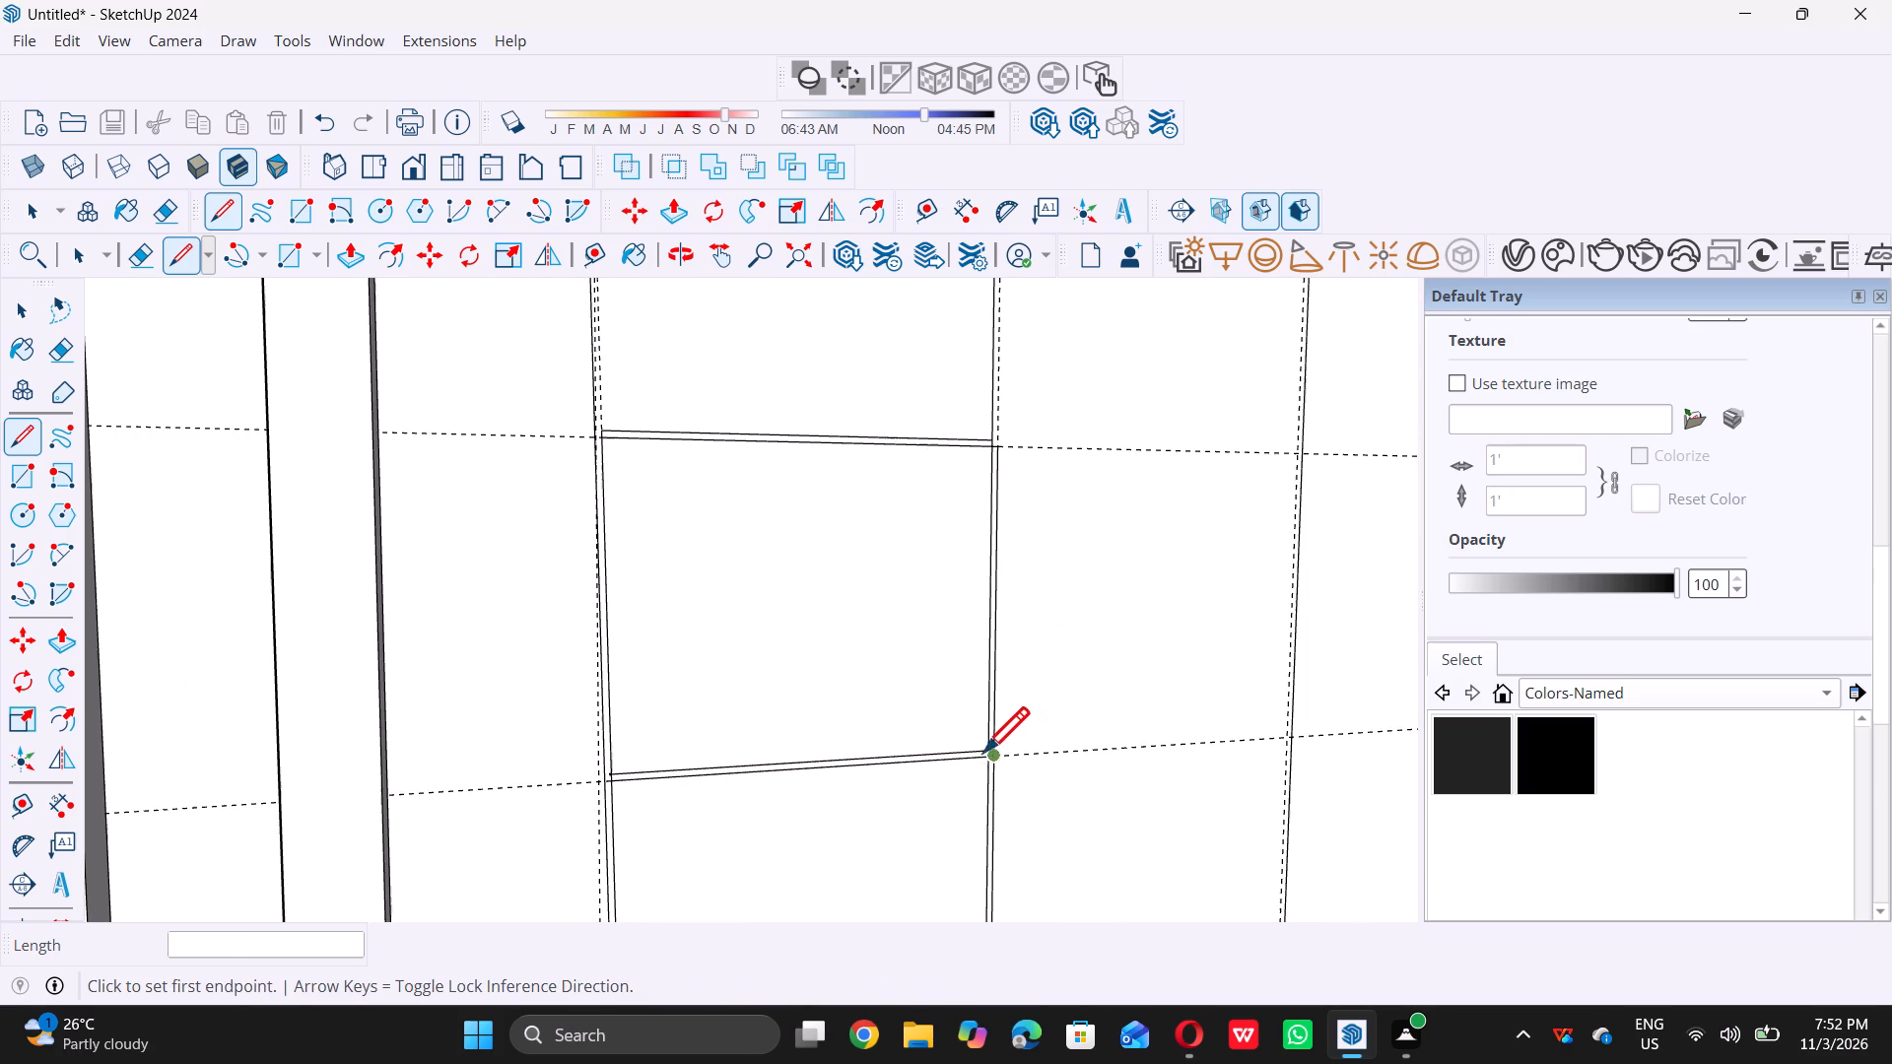
{"action": "scroll", "coordinate": [732, 617], "scroll_direction": "down", "scroll_amount": 6}
{"action": "scroll", "coordinate": [639, 711], "scroll_direction": "up", "scroll_amount": 6}
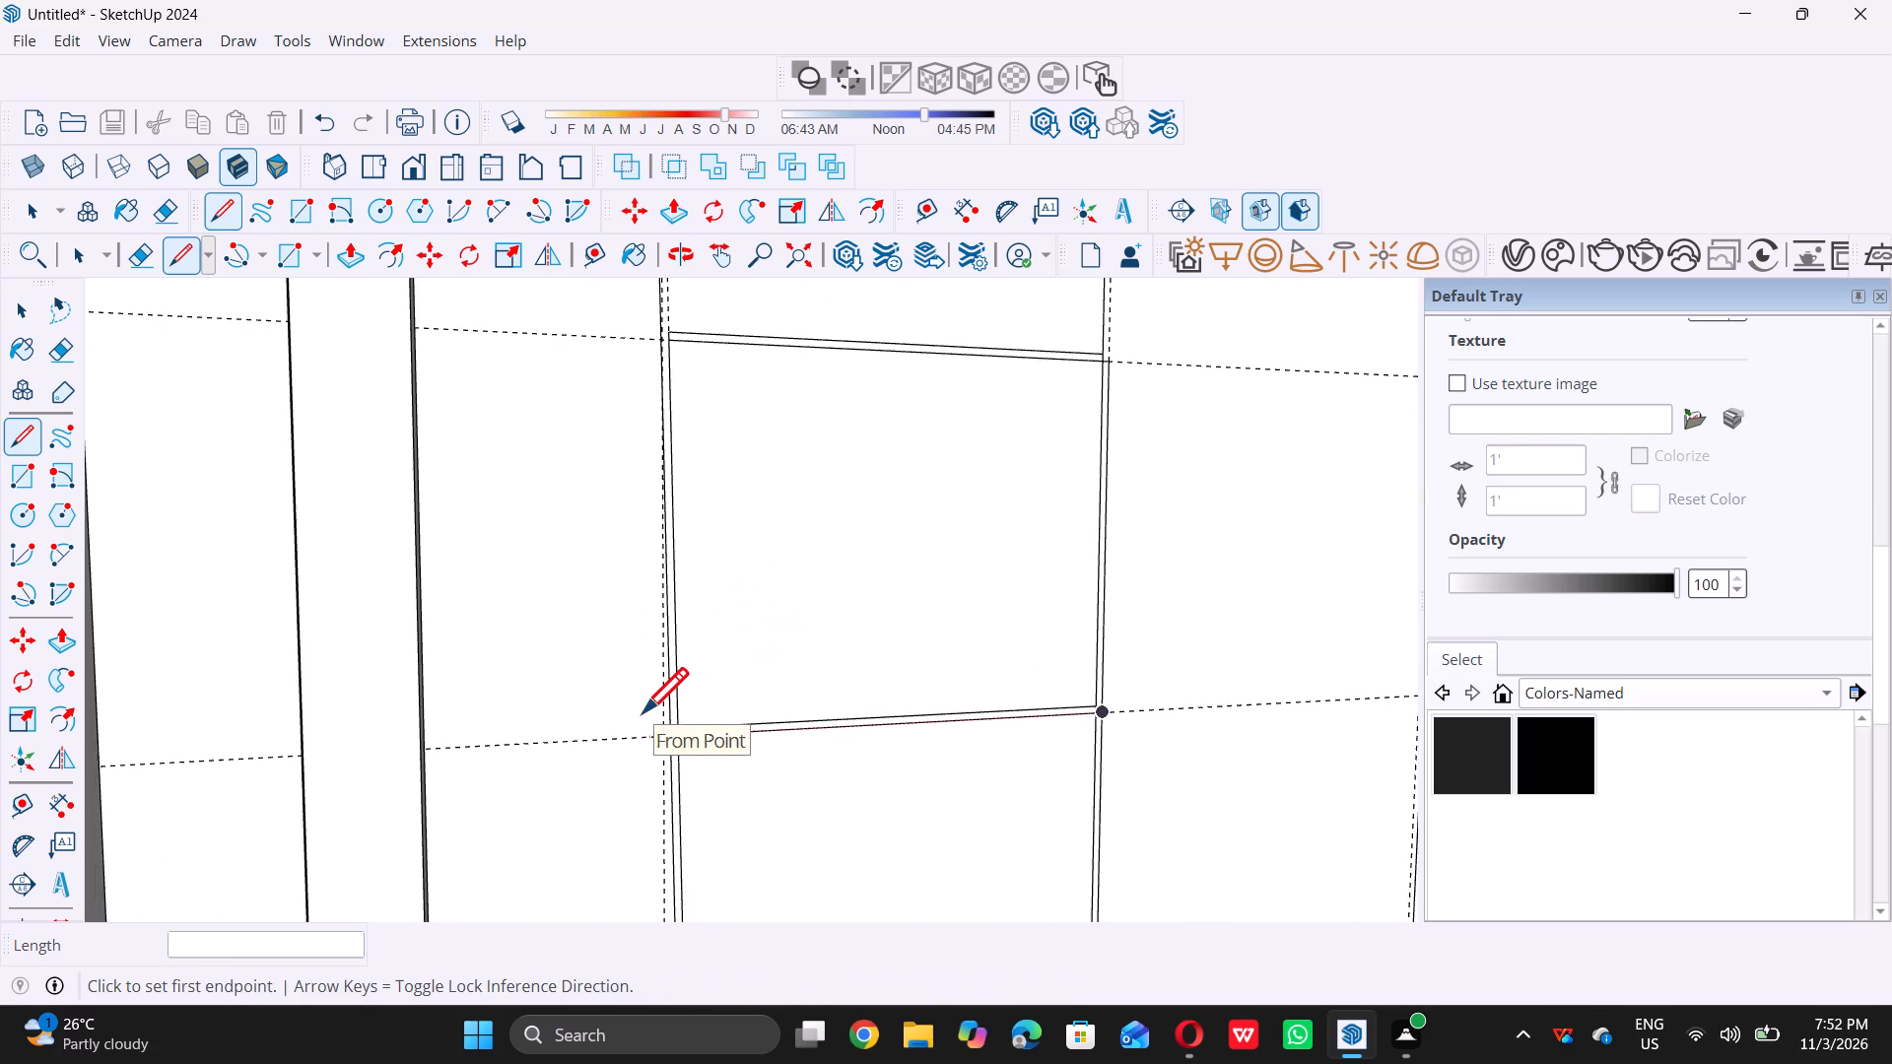
{"action": "scroll", "coordinate": [642, 719], "scroll_direction": "down", "scroll_amount": 10}
{"action": "middle_click_drag", "start_coordinate": [746, 593], "coordinate": [518, 597]}
{"action": "scroll", "coordinate": [495, 554], "scroll_direction": "up", "scroll_amount": 6}
{"action": "scroll", "coordinate": [414, 561], "scroll_direction": "up", "scroll_amount": 10}
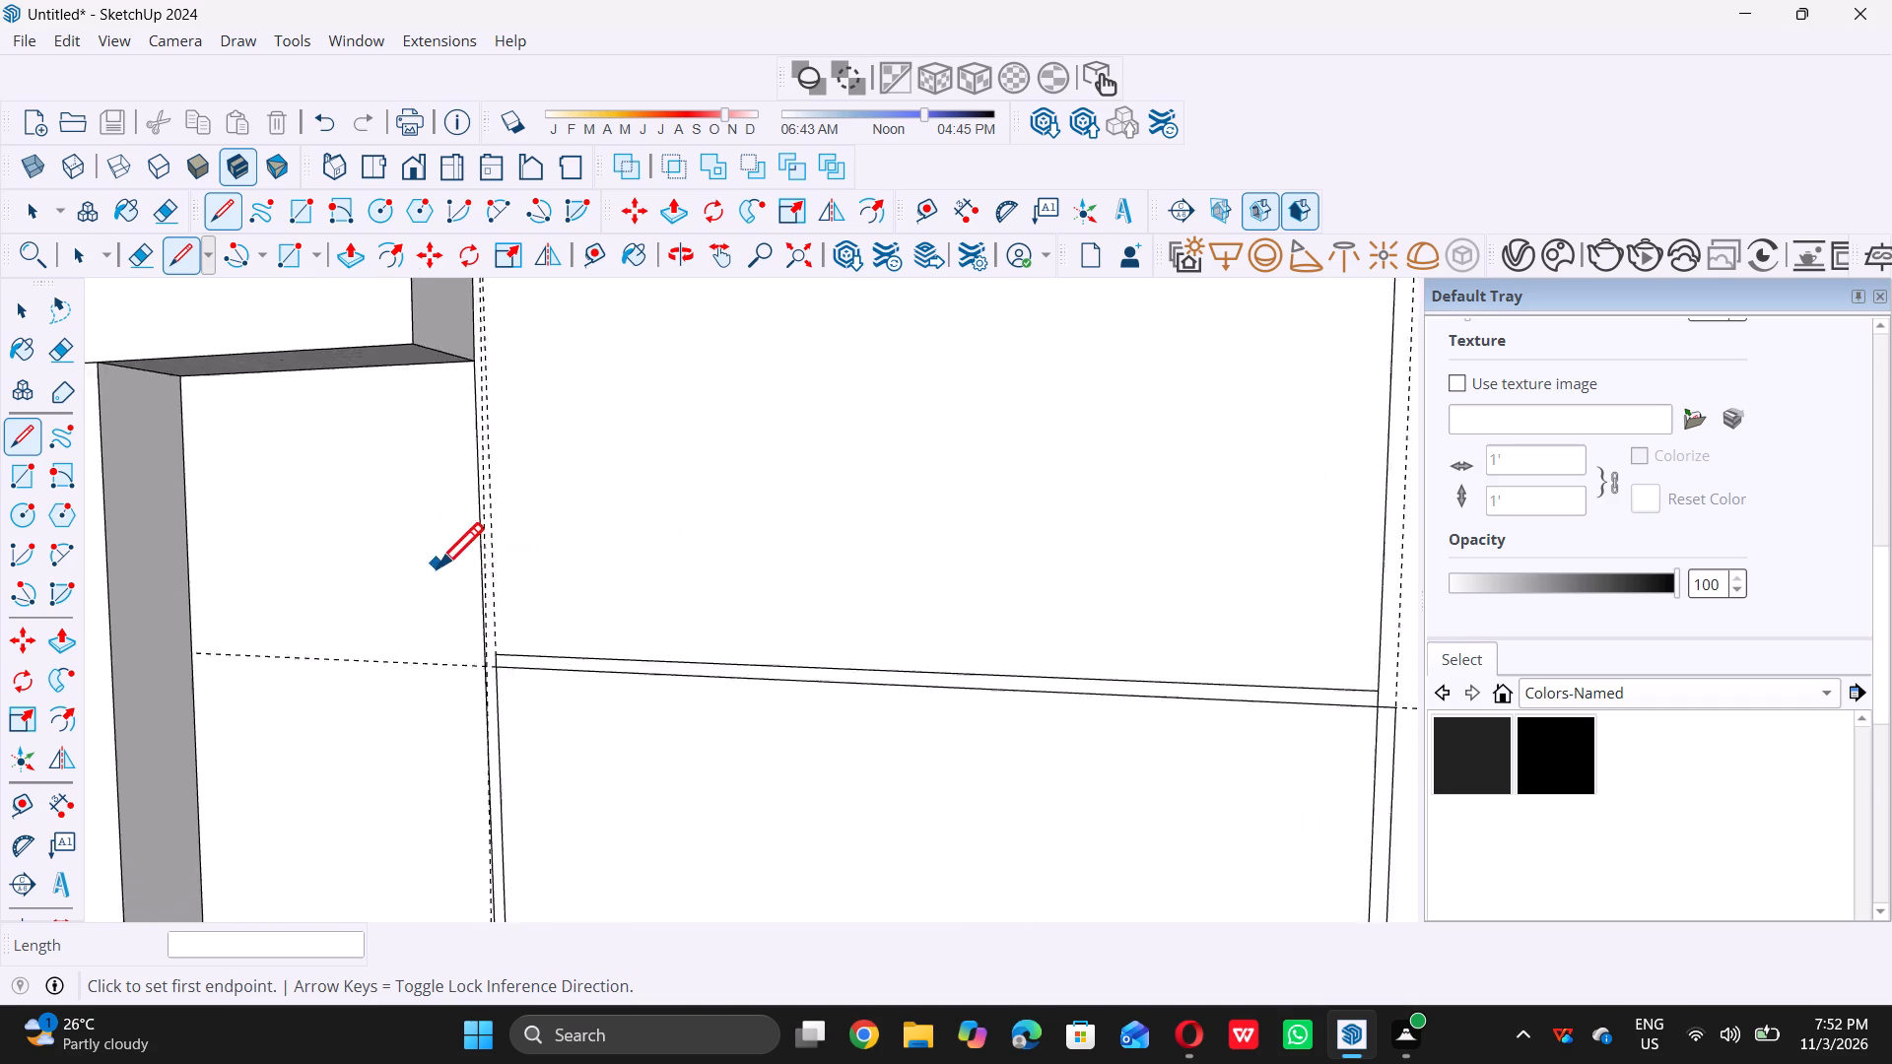
{"action": "scroll", "coordinate": [438, 567], "scroll_direction": "up", "scroll_amount": 6}
{"action": "double_click", "coordinate": [519, 715]}
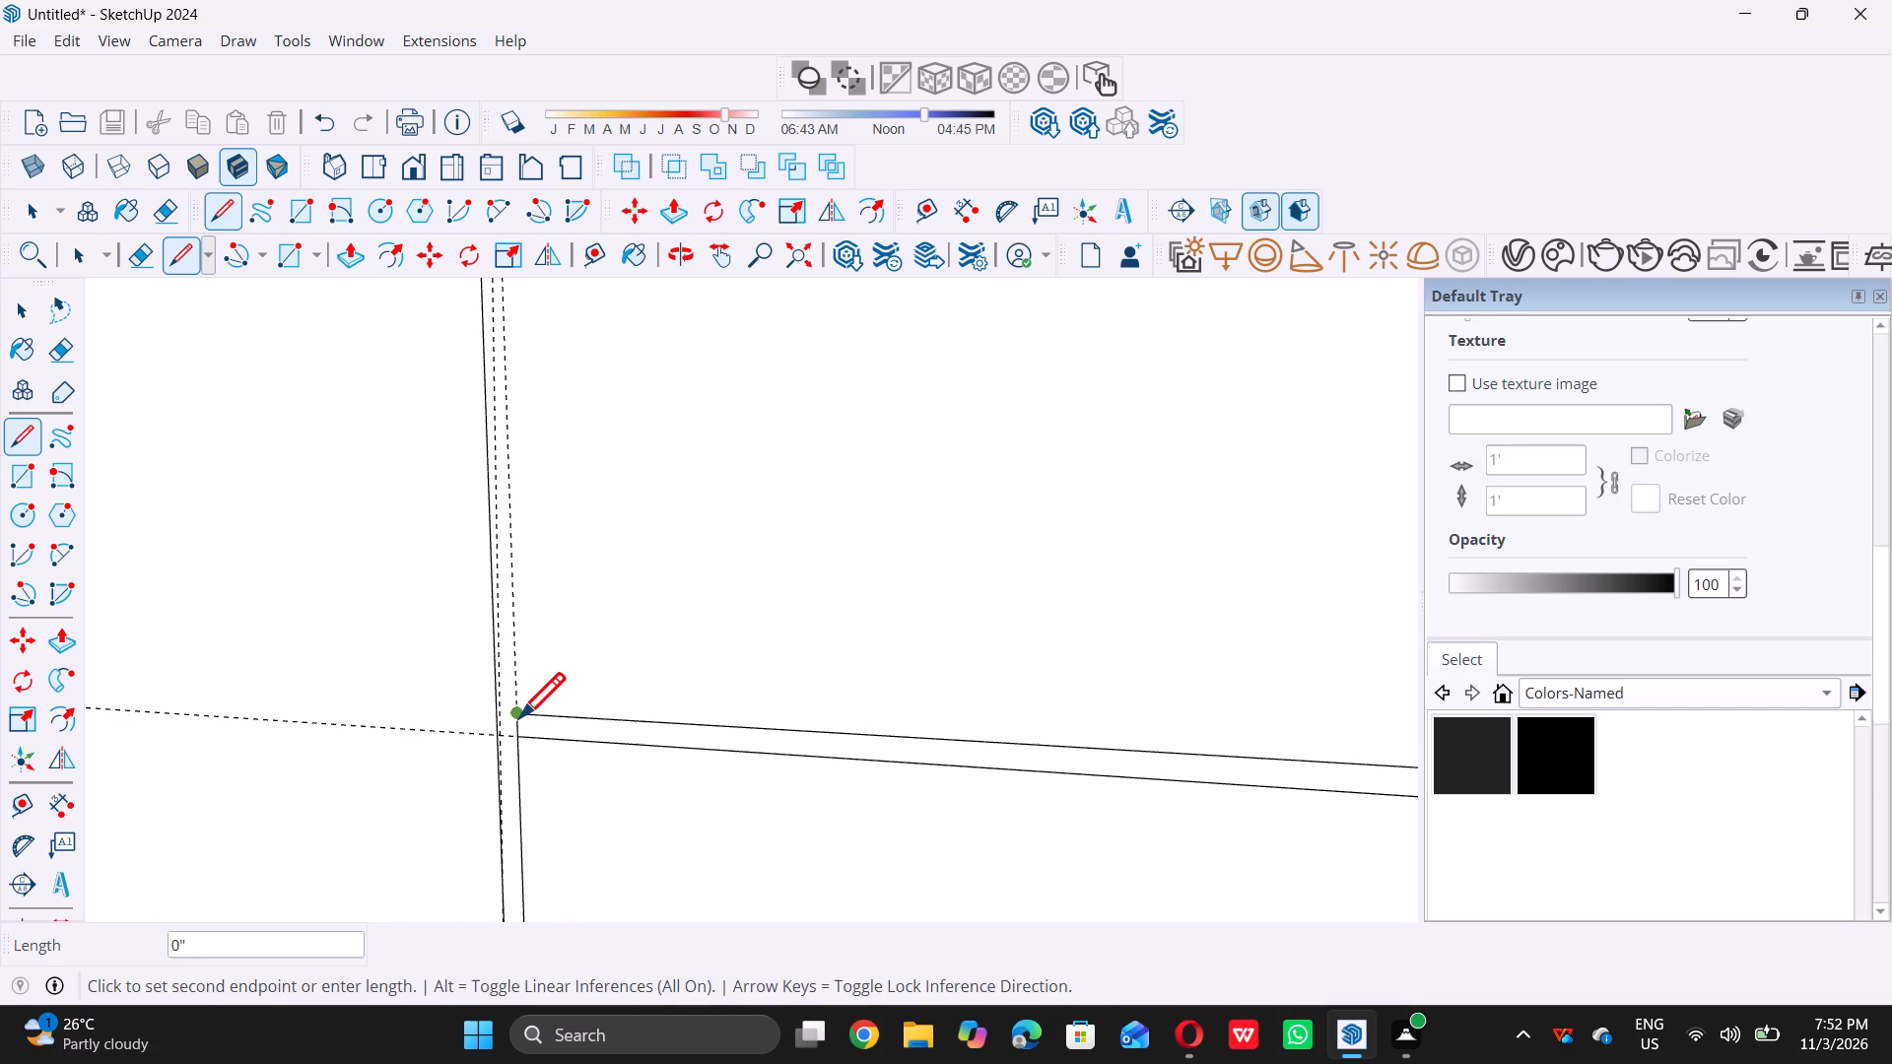
{"action": "scroll", "coordinate": [519, 717], "scroll_direction": "down", "scroll_amount": 16}
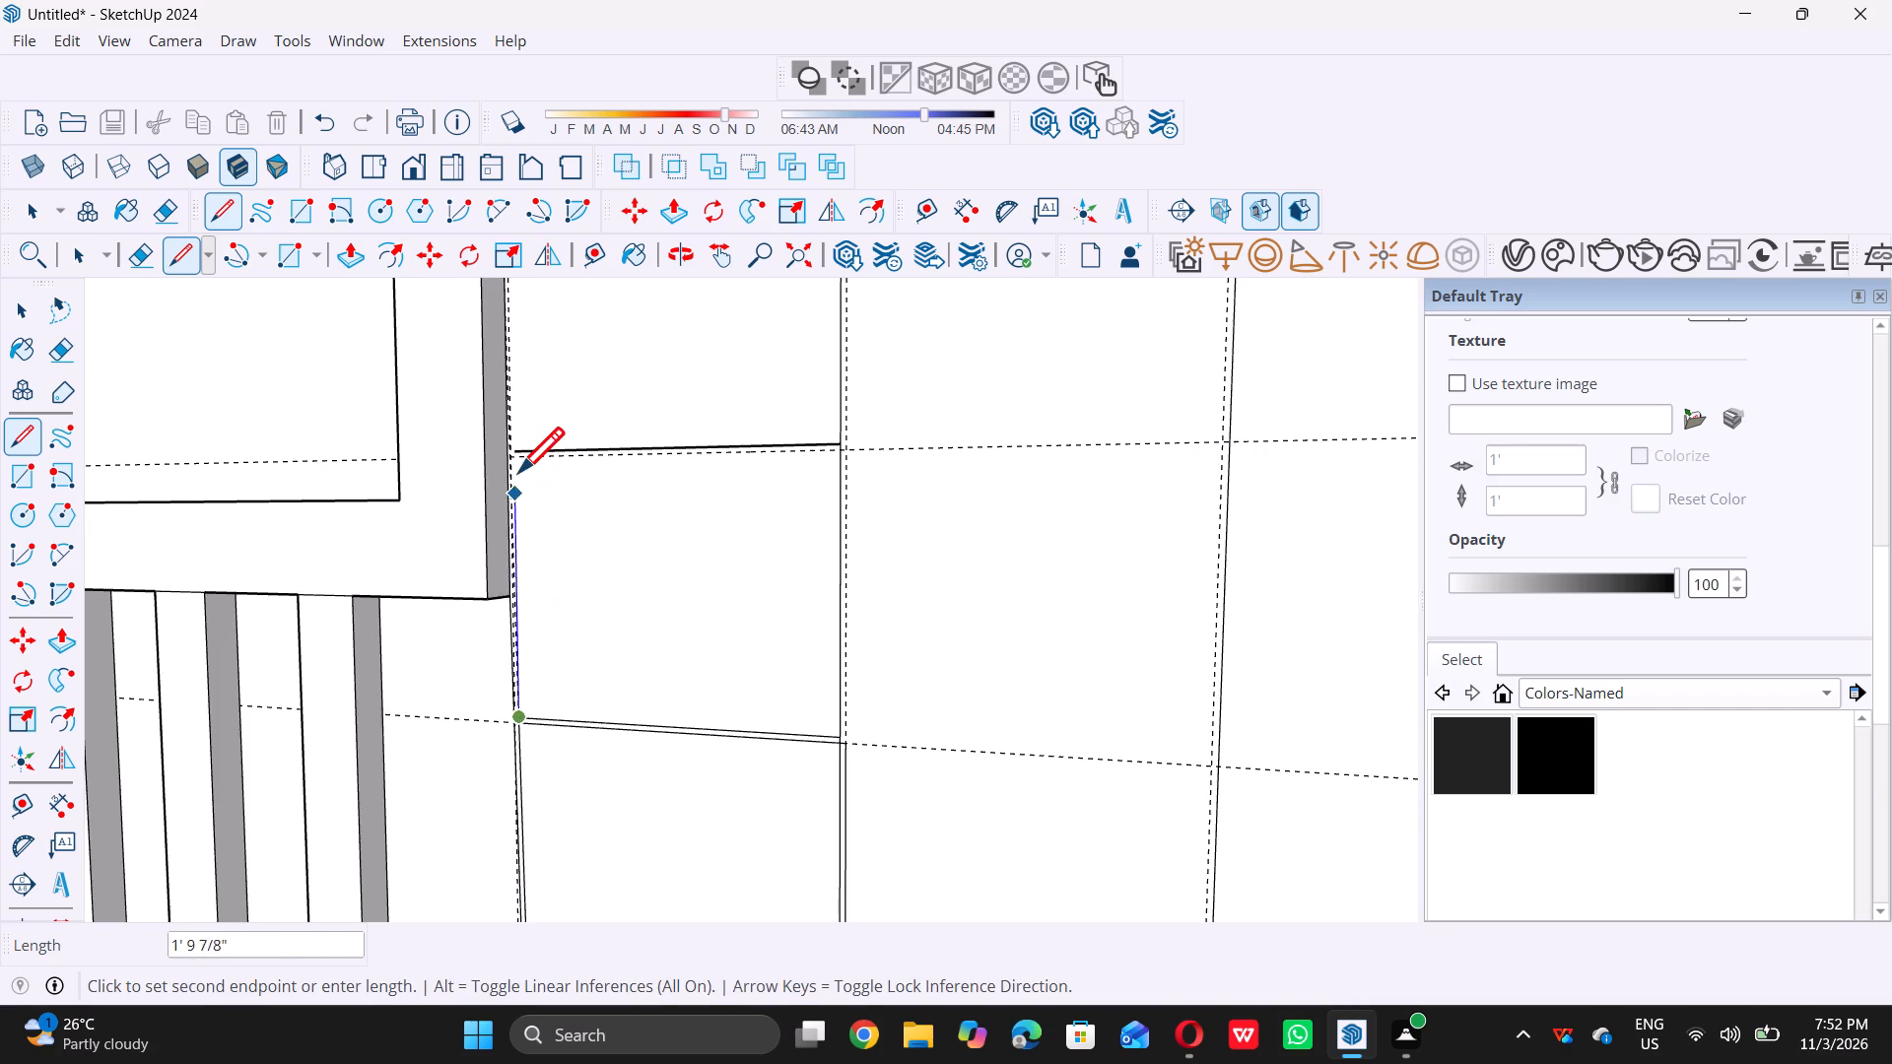
{"action": "scroll", "coordinate": [518, 472], "scroll_direction": "up", "scroll_amount": 14}
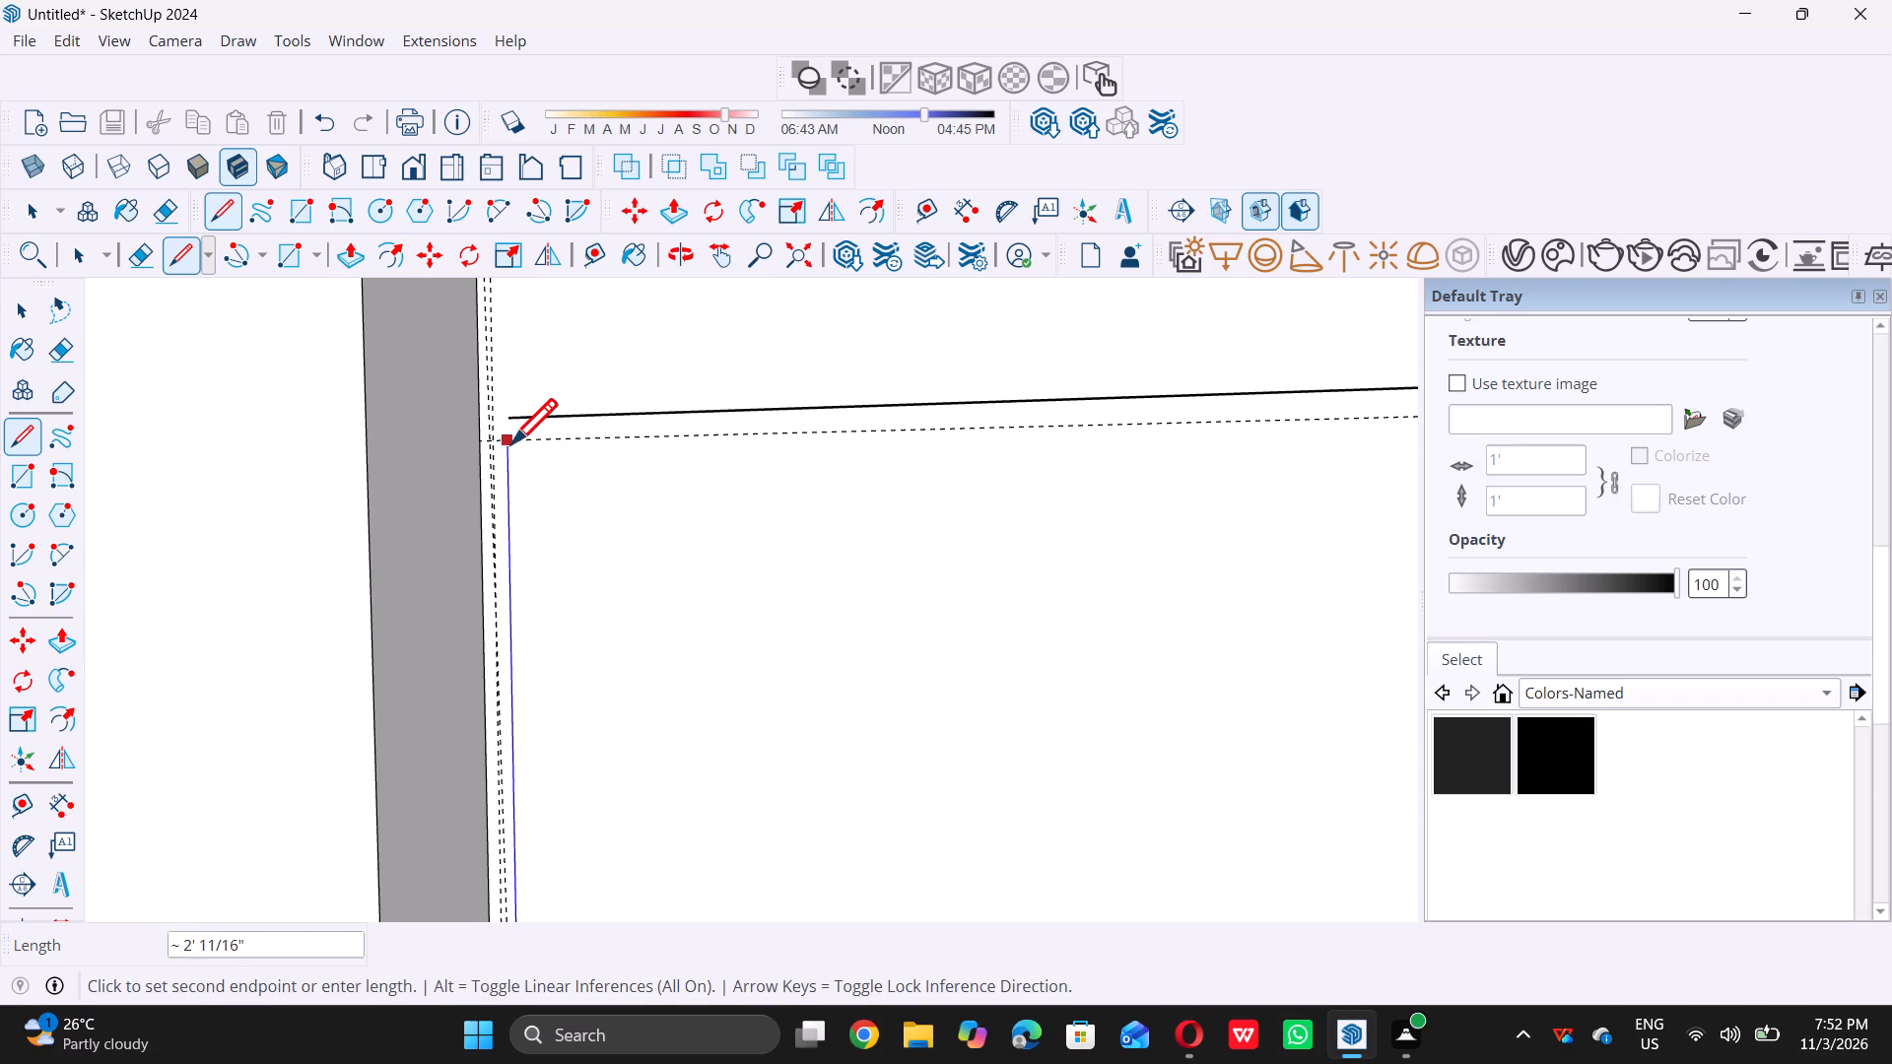
{"action": "left_click", "coordinate": [511, 443]}
Close the third-lowest cell's outline with a line about 2' 7 1/8" along its upper guide and one about 2' 11/16" down its central side.
{"action": "scroll", "coordinate": [508, 441], "scroll_direction": "down", "scroll_amount": 9}
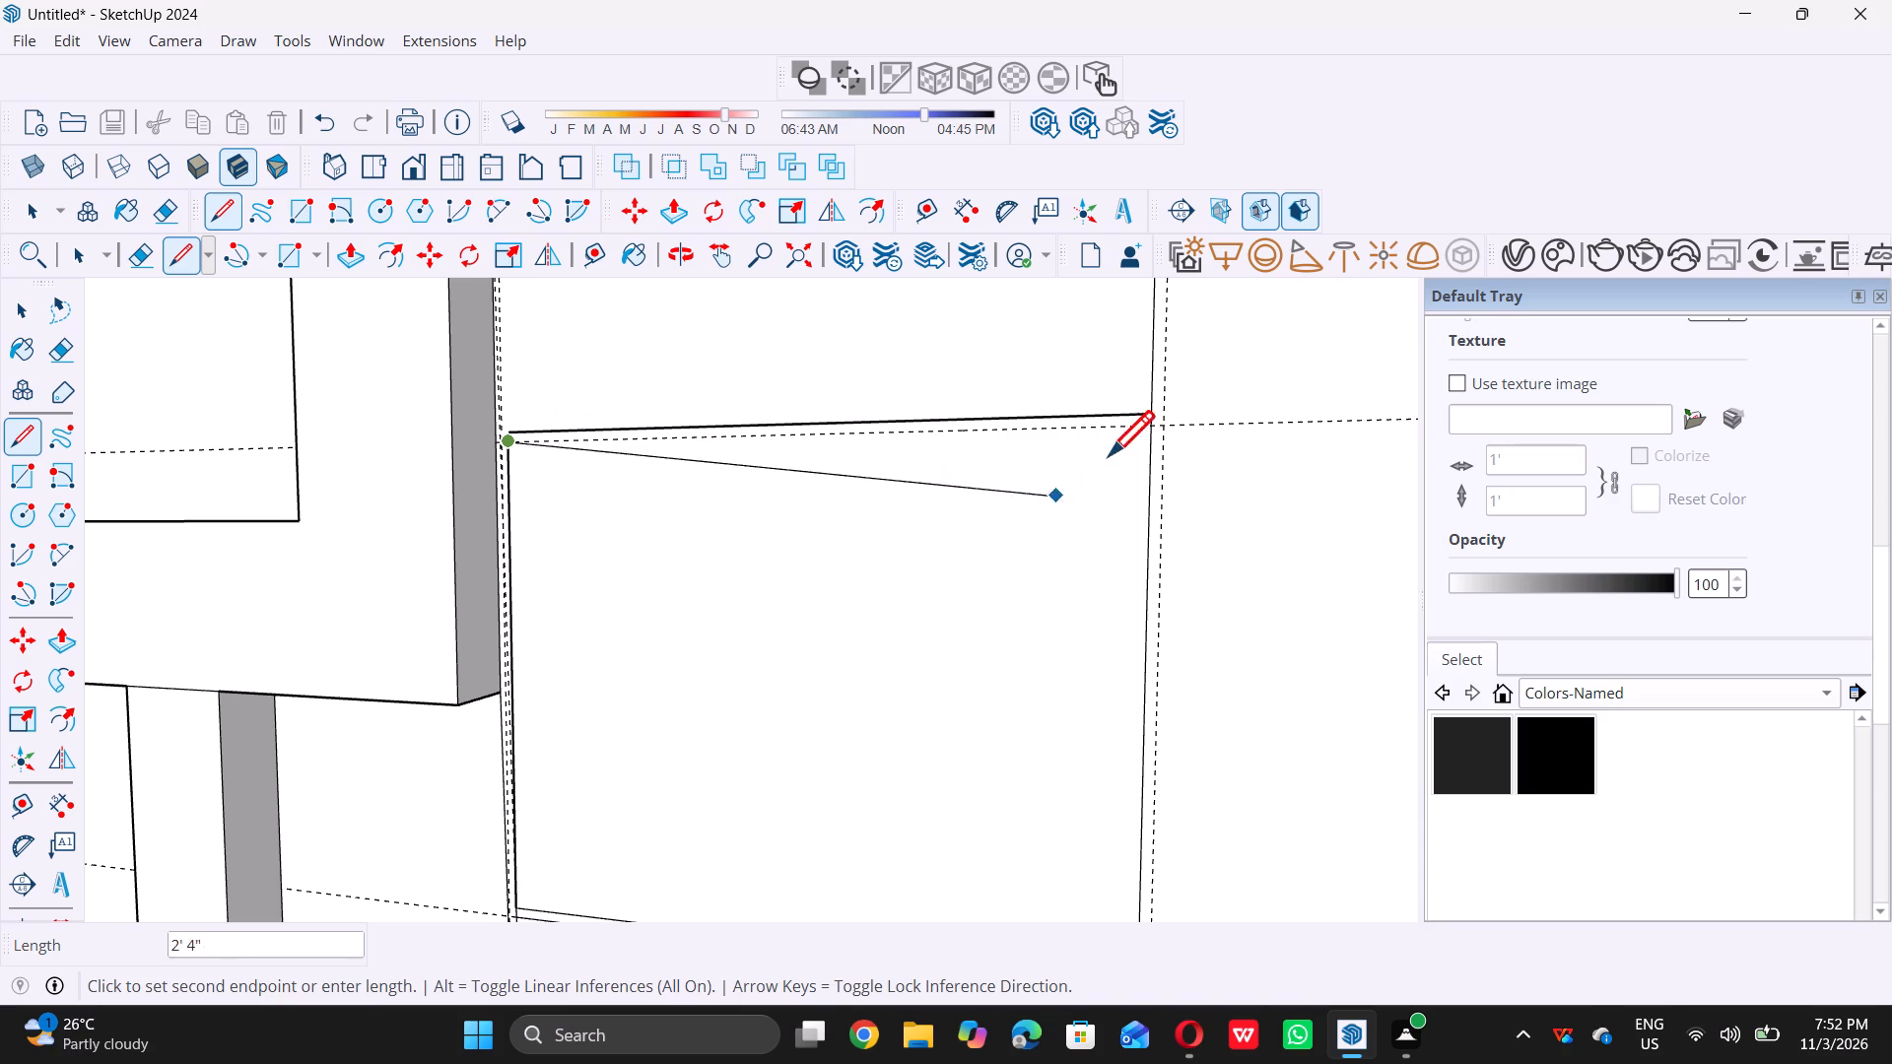
{"action": "double_click", "coordinate": [1142, 432]}
{"action": "scroll", "coordinate": [1142, 432], "scroll_direction": "down", "scroll_amount": 2}
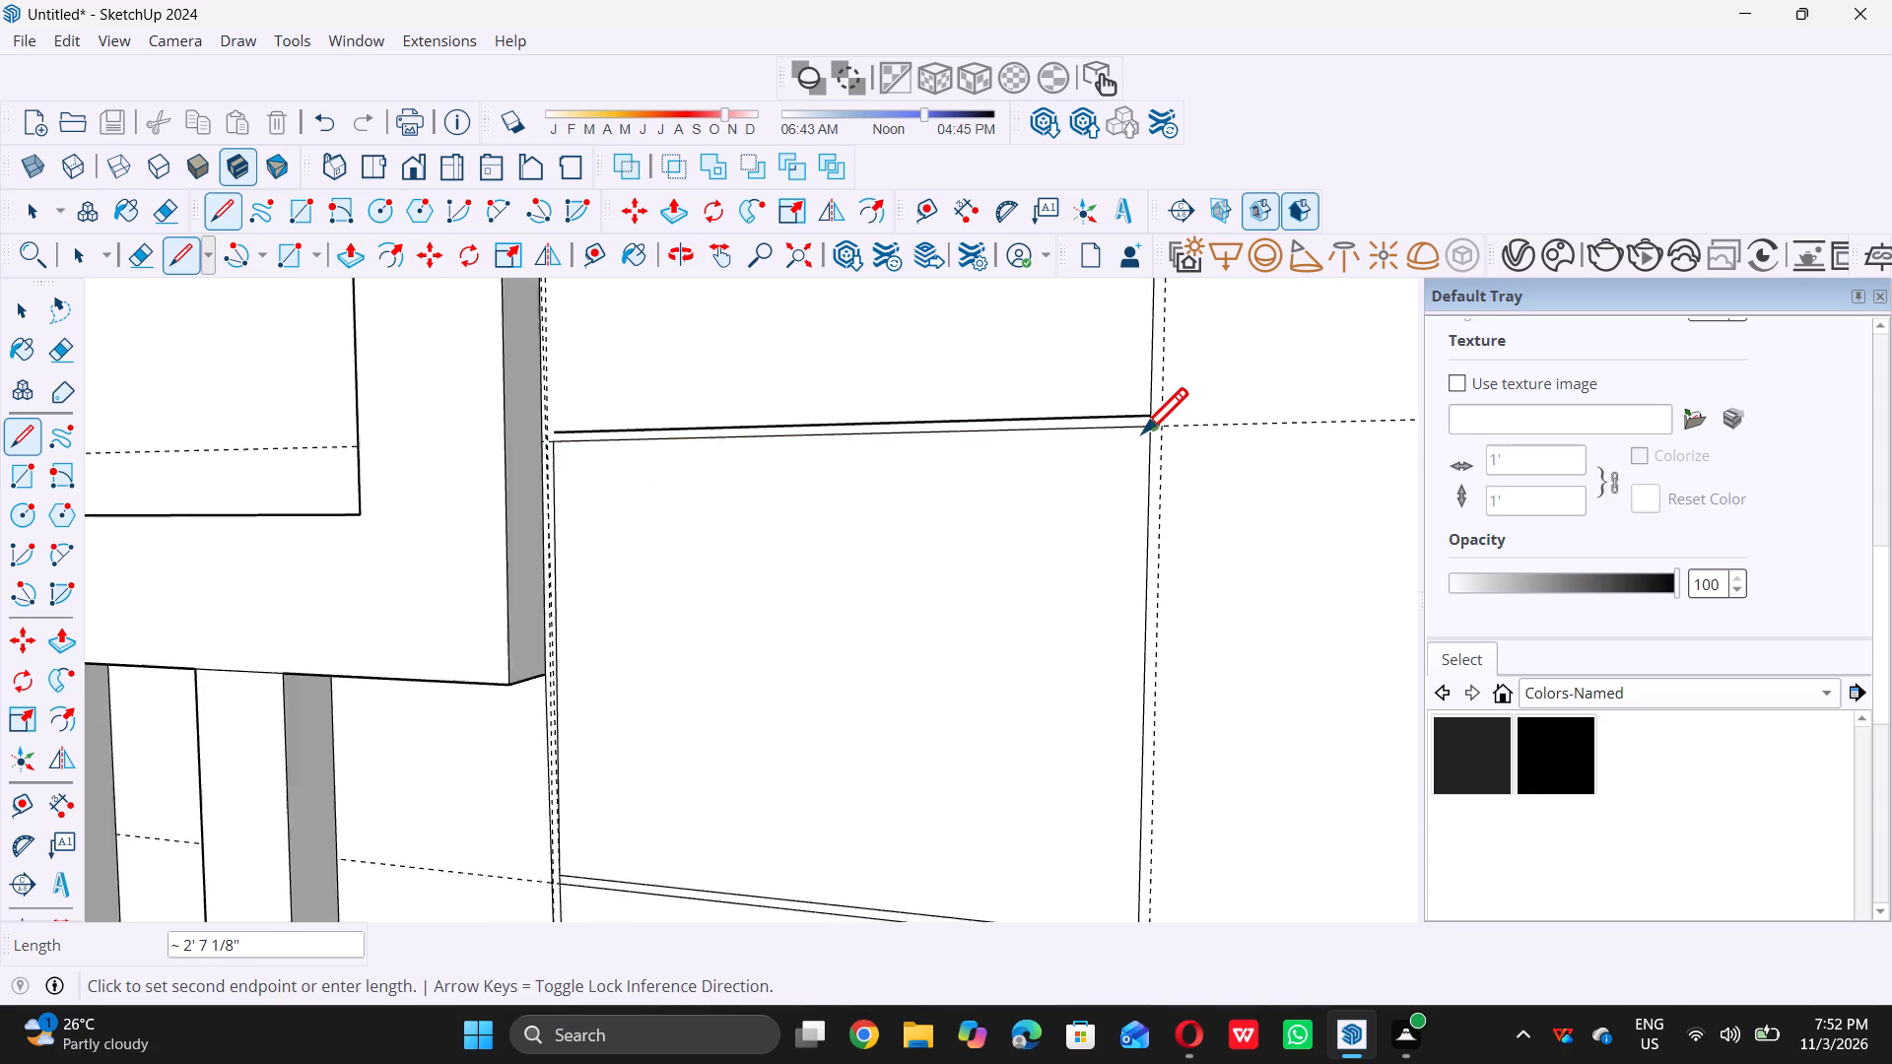
{"action": "scroll", "coordinate": [1142, 432], "scroll_direction": "down", "scroll_amount": 6}
{"action": "scroll", "coordinate": [1129, 701], "scroll_direction": "up", "scroll_amount": 5}
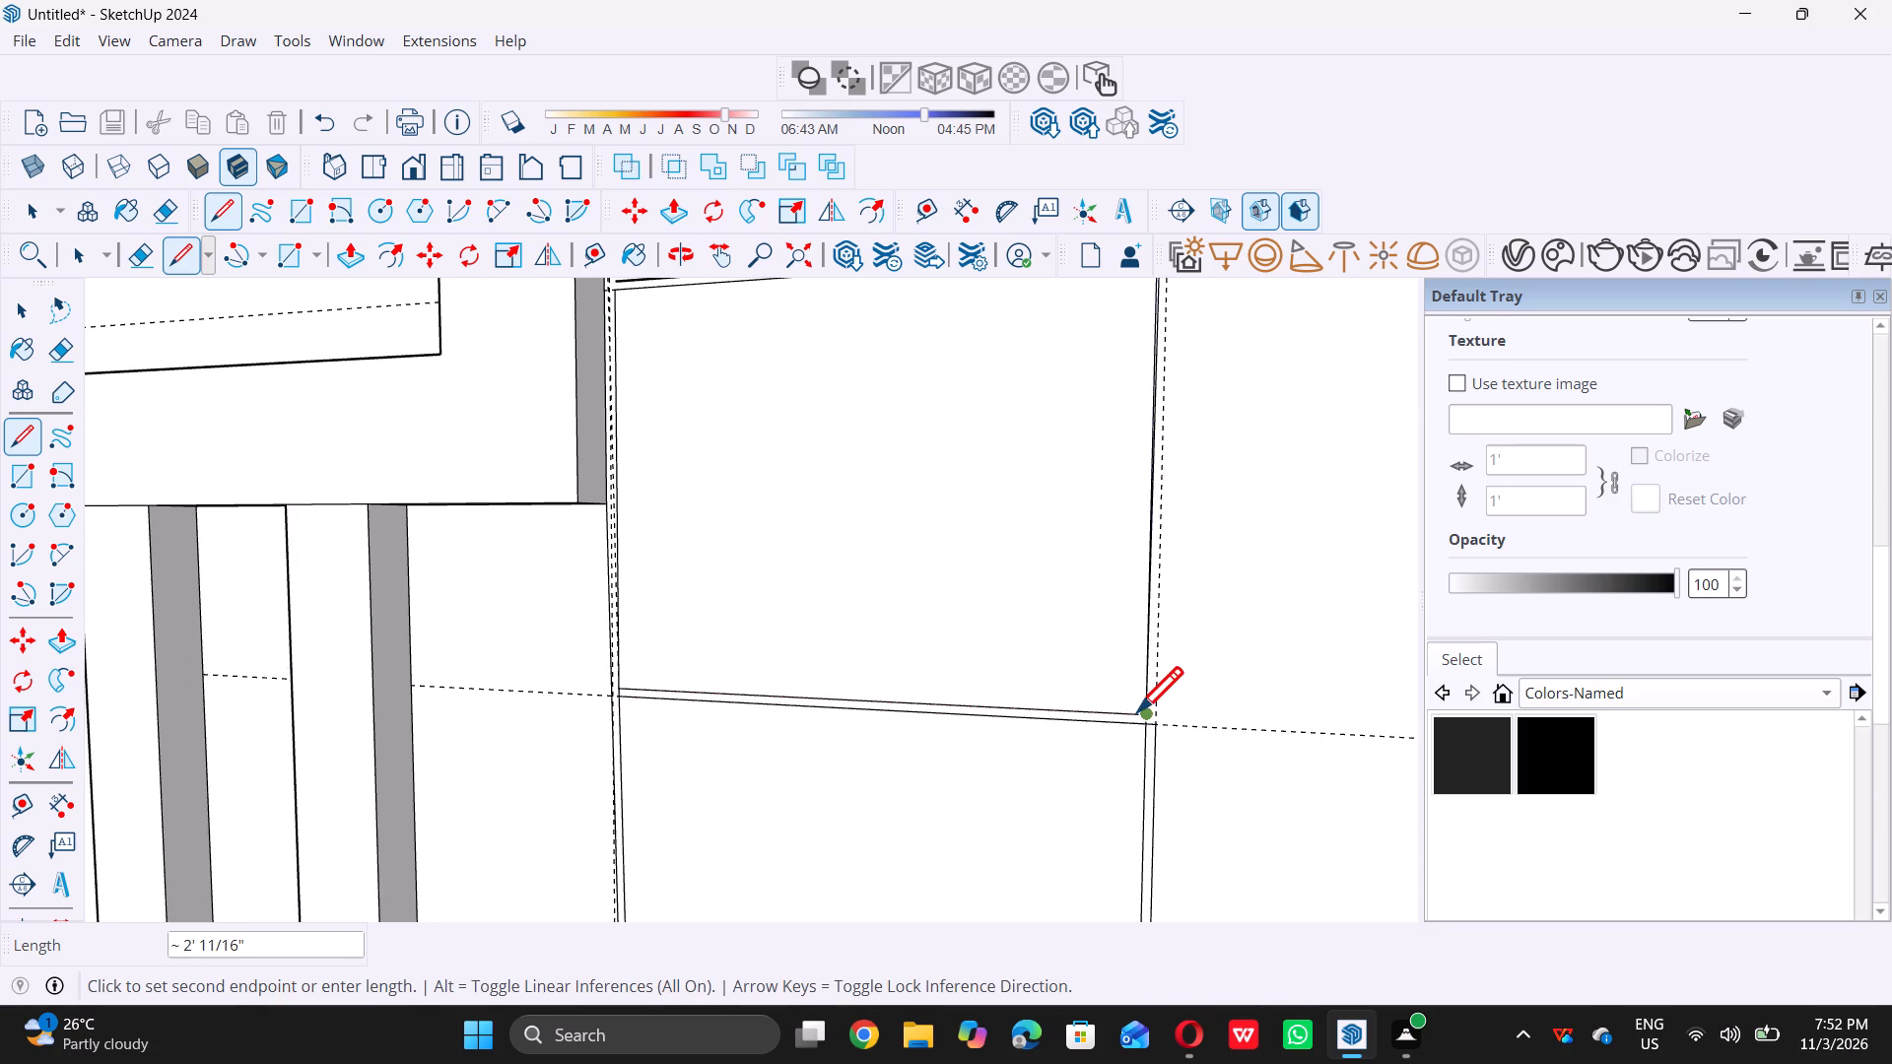
{"action": "double_click", "coordinate": [1137, 713]}
Extend the third-lowest cell's upper division line with a short line from its open end to the frame-side inset guide.
{"action": "scroll", "coordinate": [1034, 655], "scroll_direction": "down", "scroll_amount": 8}
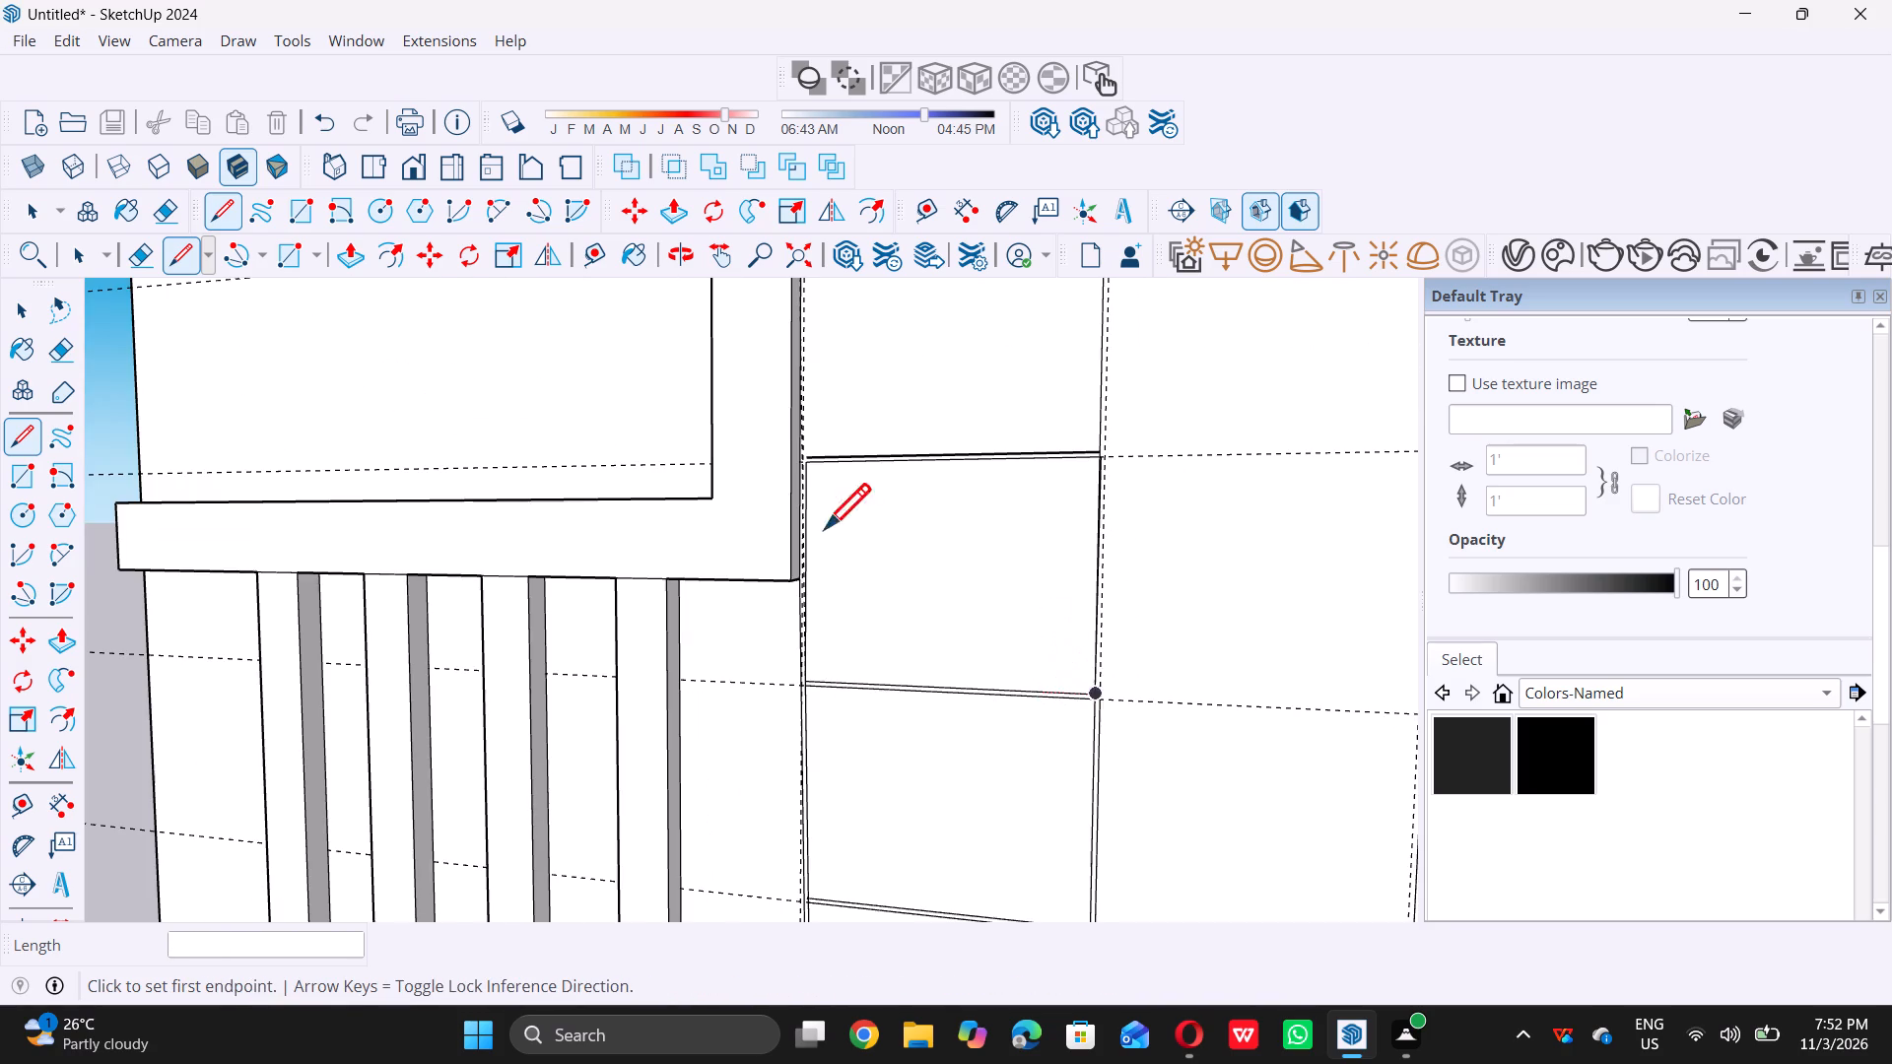
{"action": "scroll", "coordinate": [754, 386], "scroll_direction": "up", "scroll_amount": 6}
{"action": "scroll", "coordinate": [816, 483], "scroll_direction": "up", "scroll_amount": 11}
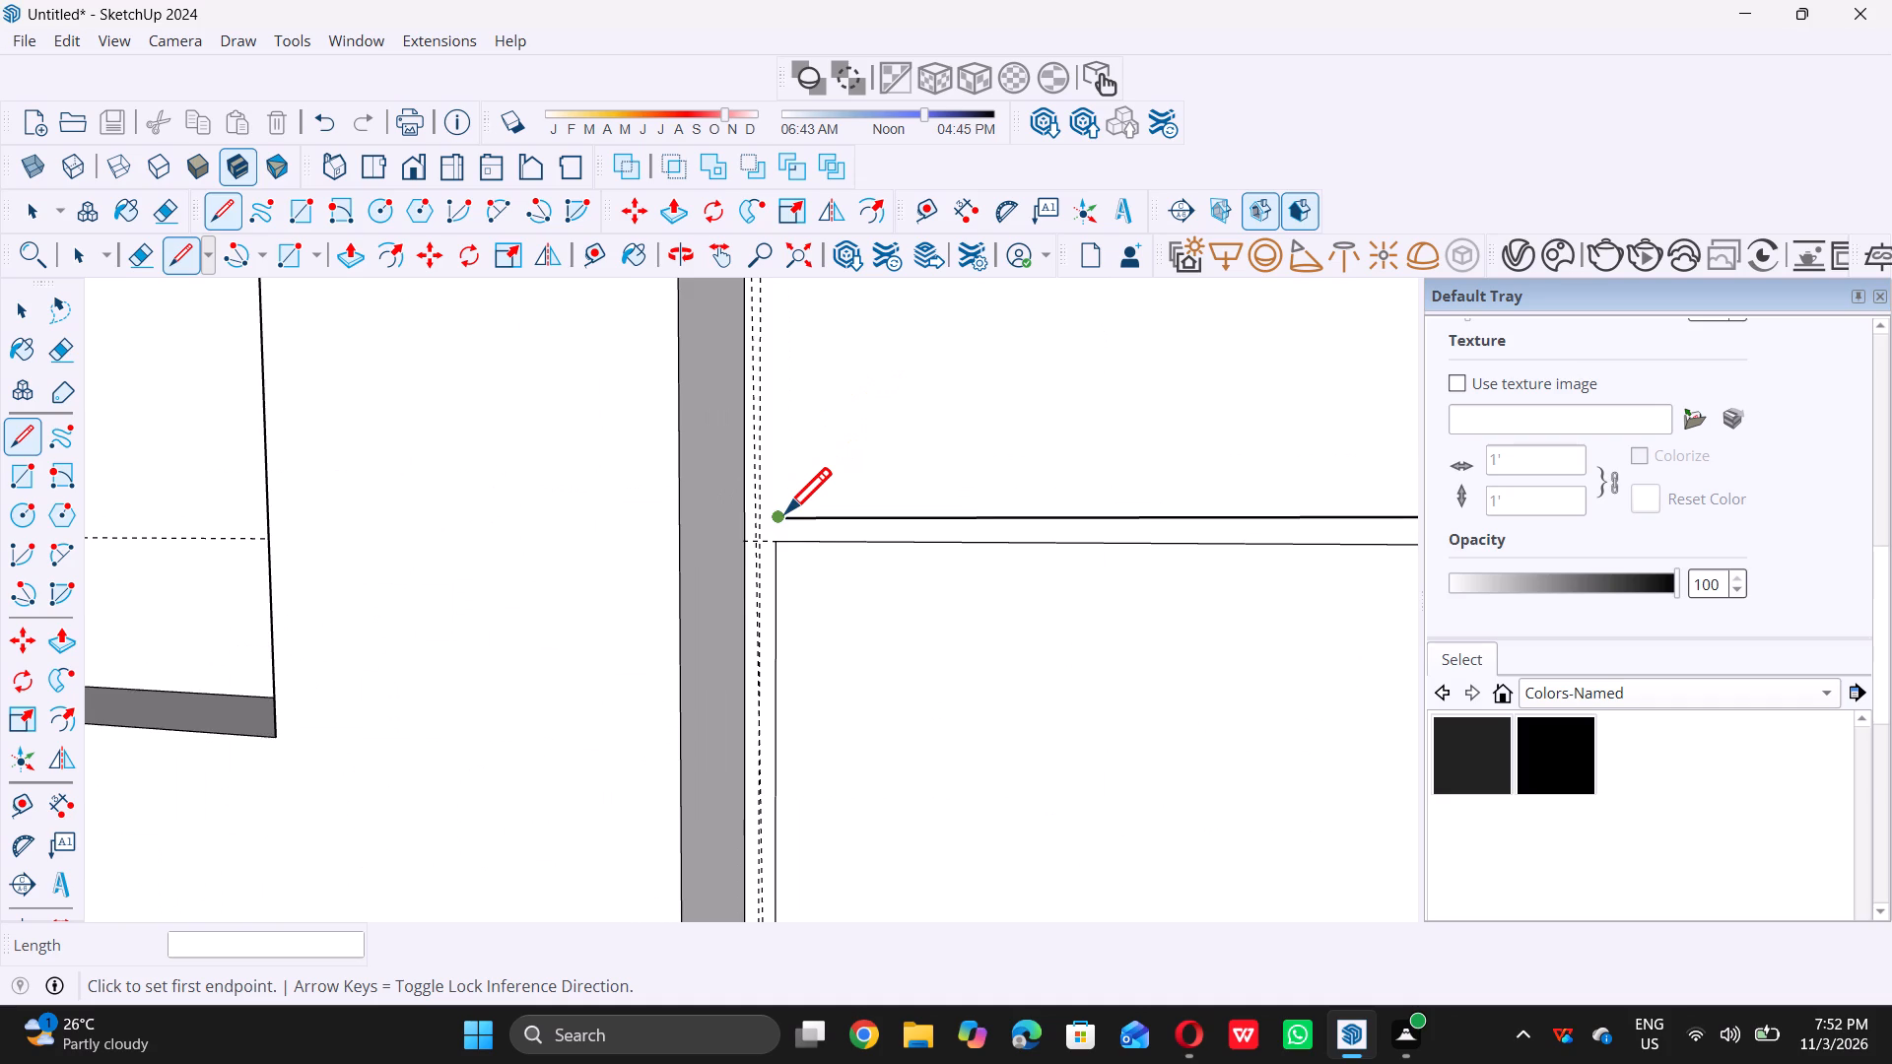
{"action": "scroll", "coordinate": [784, 512], "scroll_direction": "up", "scroll_amount": 9}
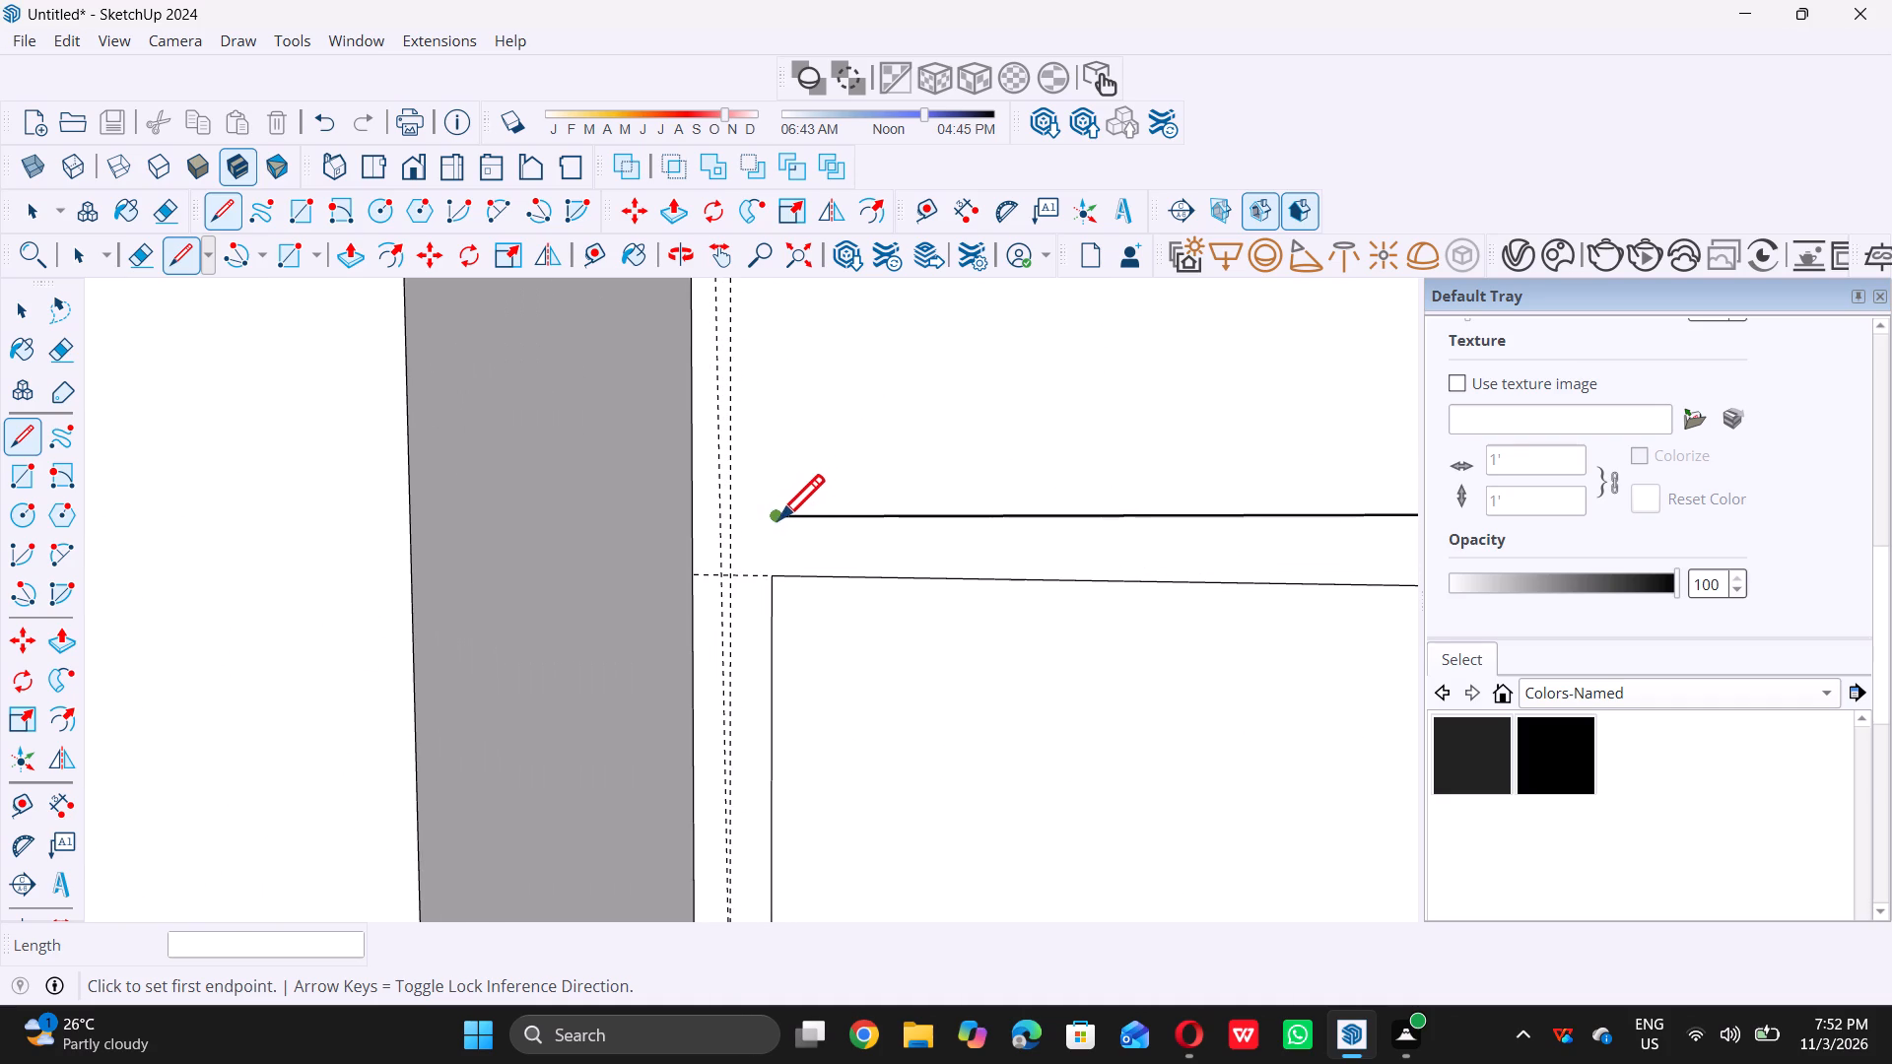
{"action": "double_click", "coordinate": [775, 513]}
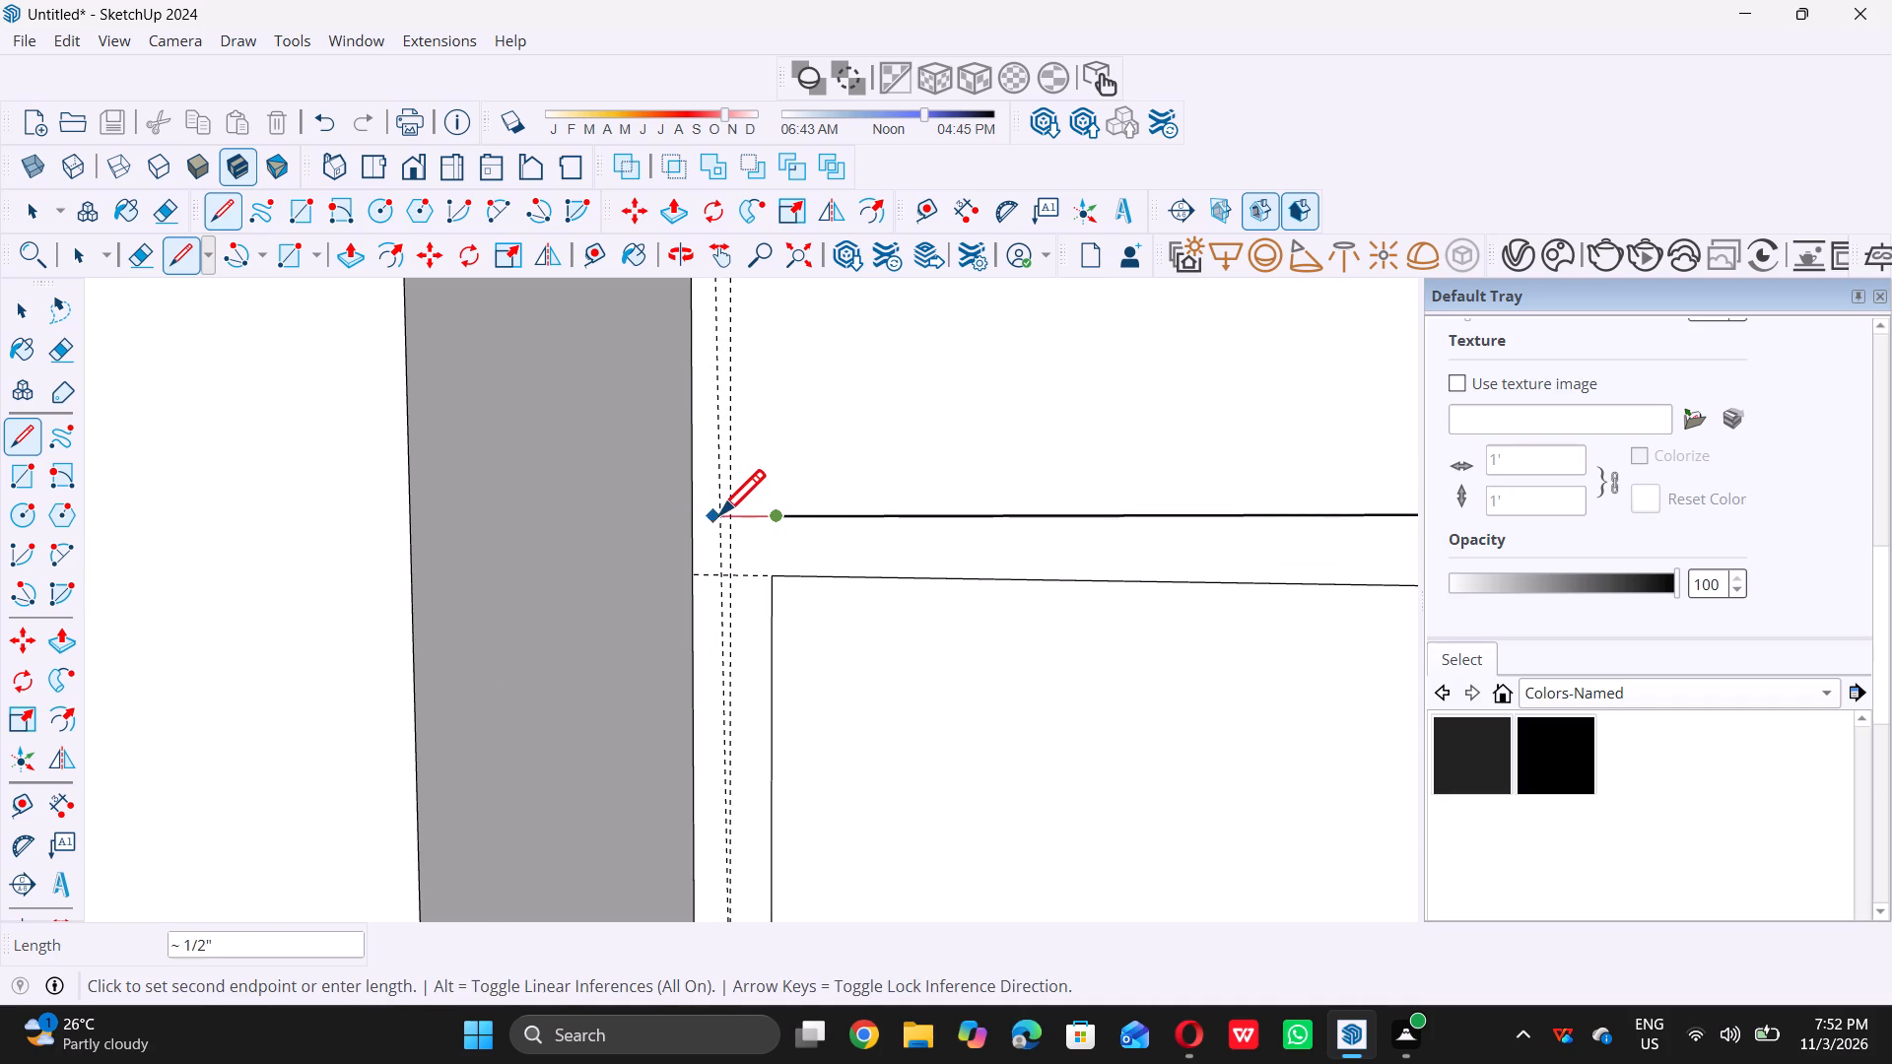
{"action": "left_click", "coordinate": [732, 518]}
Draw a vertical line about 2' 1 1/8" up the fourth-lowest cell's inset guide and join it to the upper division line's open end.
{"action": "scroll", "coordinate": [737, 451], "scroll_direction": "down", "scroll_amount": 5}
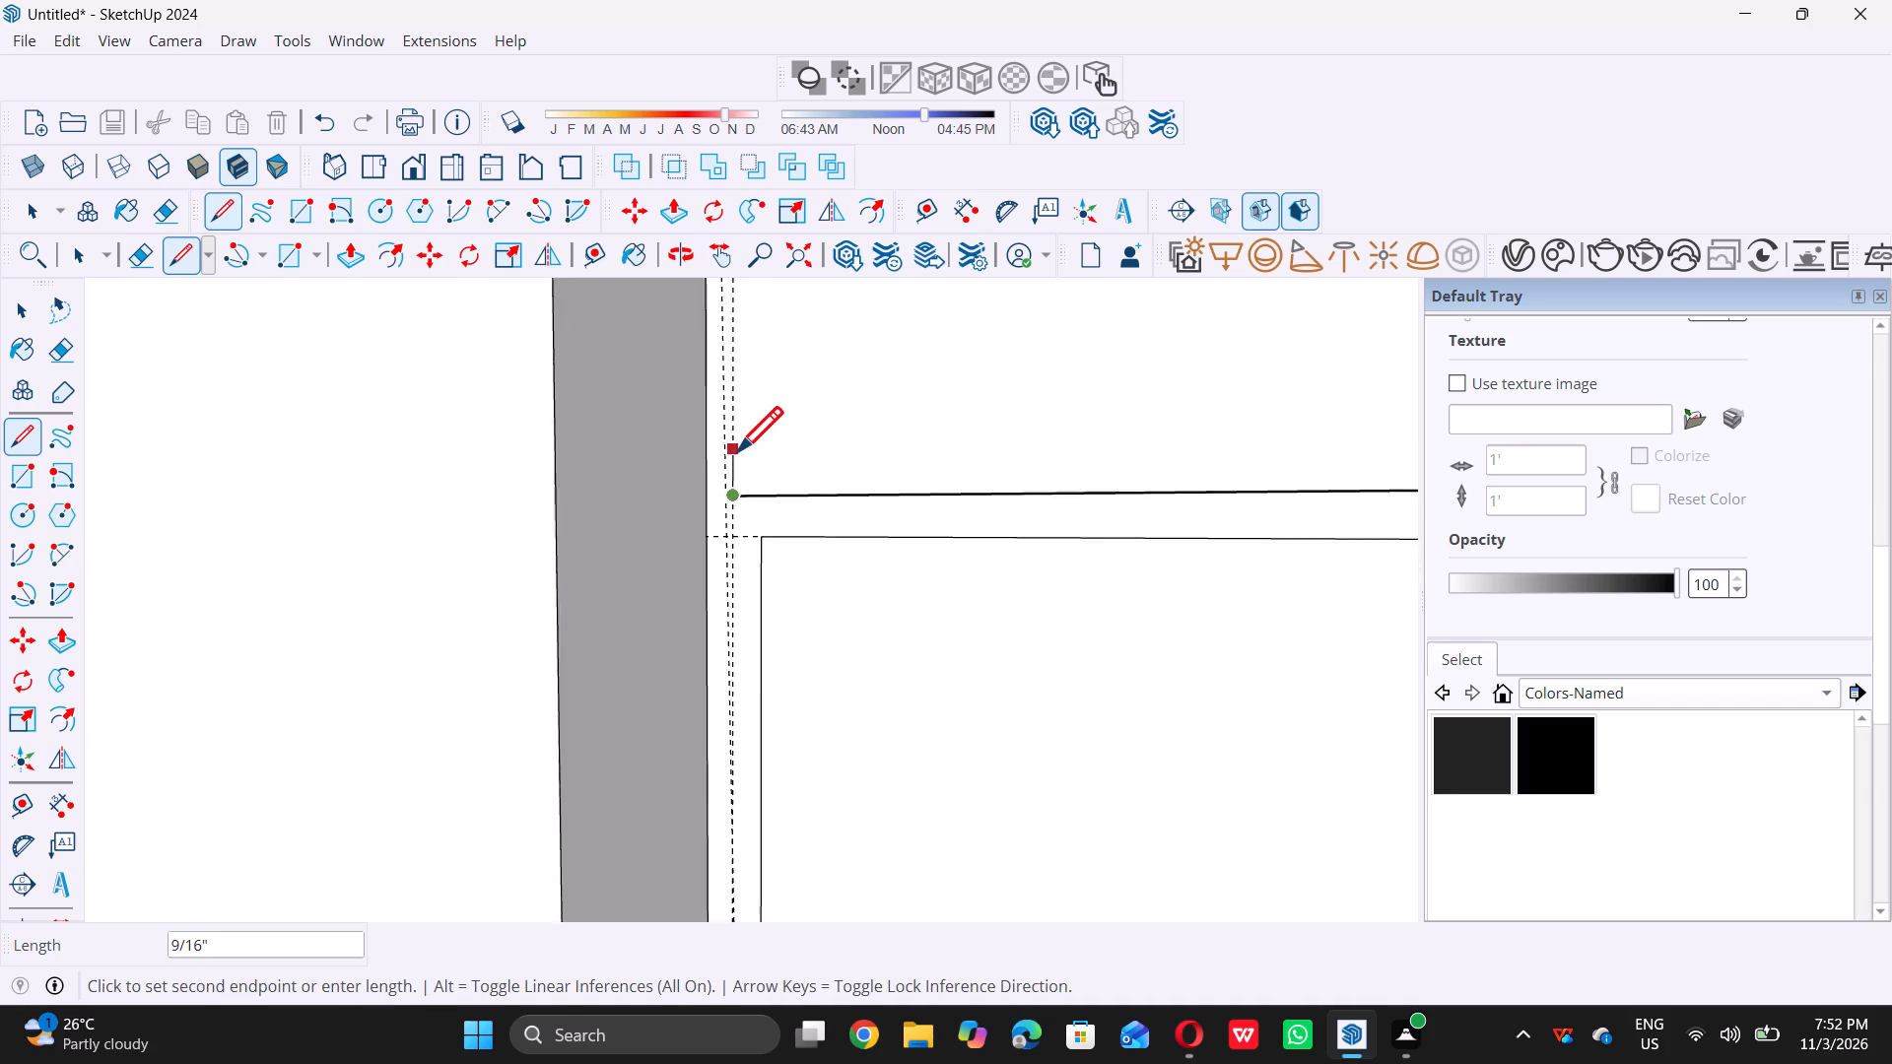
{"action": "scroll", "coordinate": [737, 451], "scroll_direction": "down", "scroll_amount": 20}
{"action": "scroll", "coordinate": [737, 451], "scroll_direction": "down", "scroll_amount": 9}
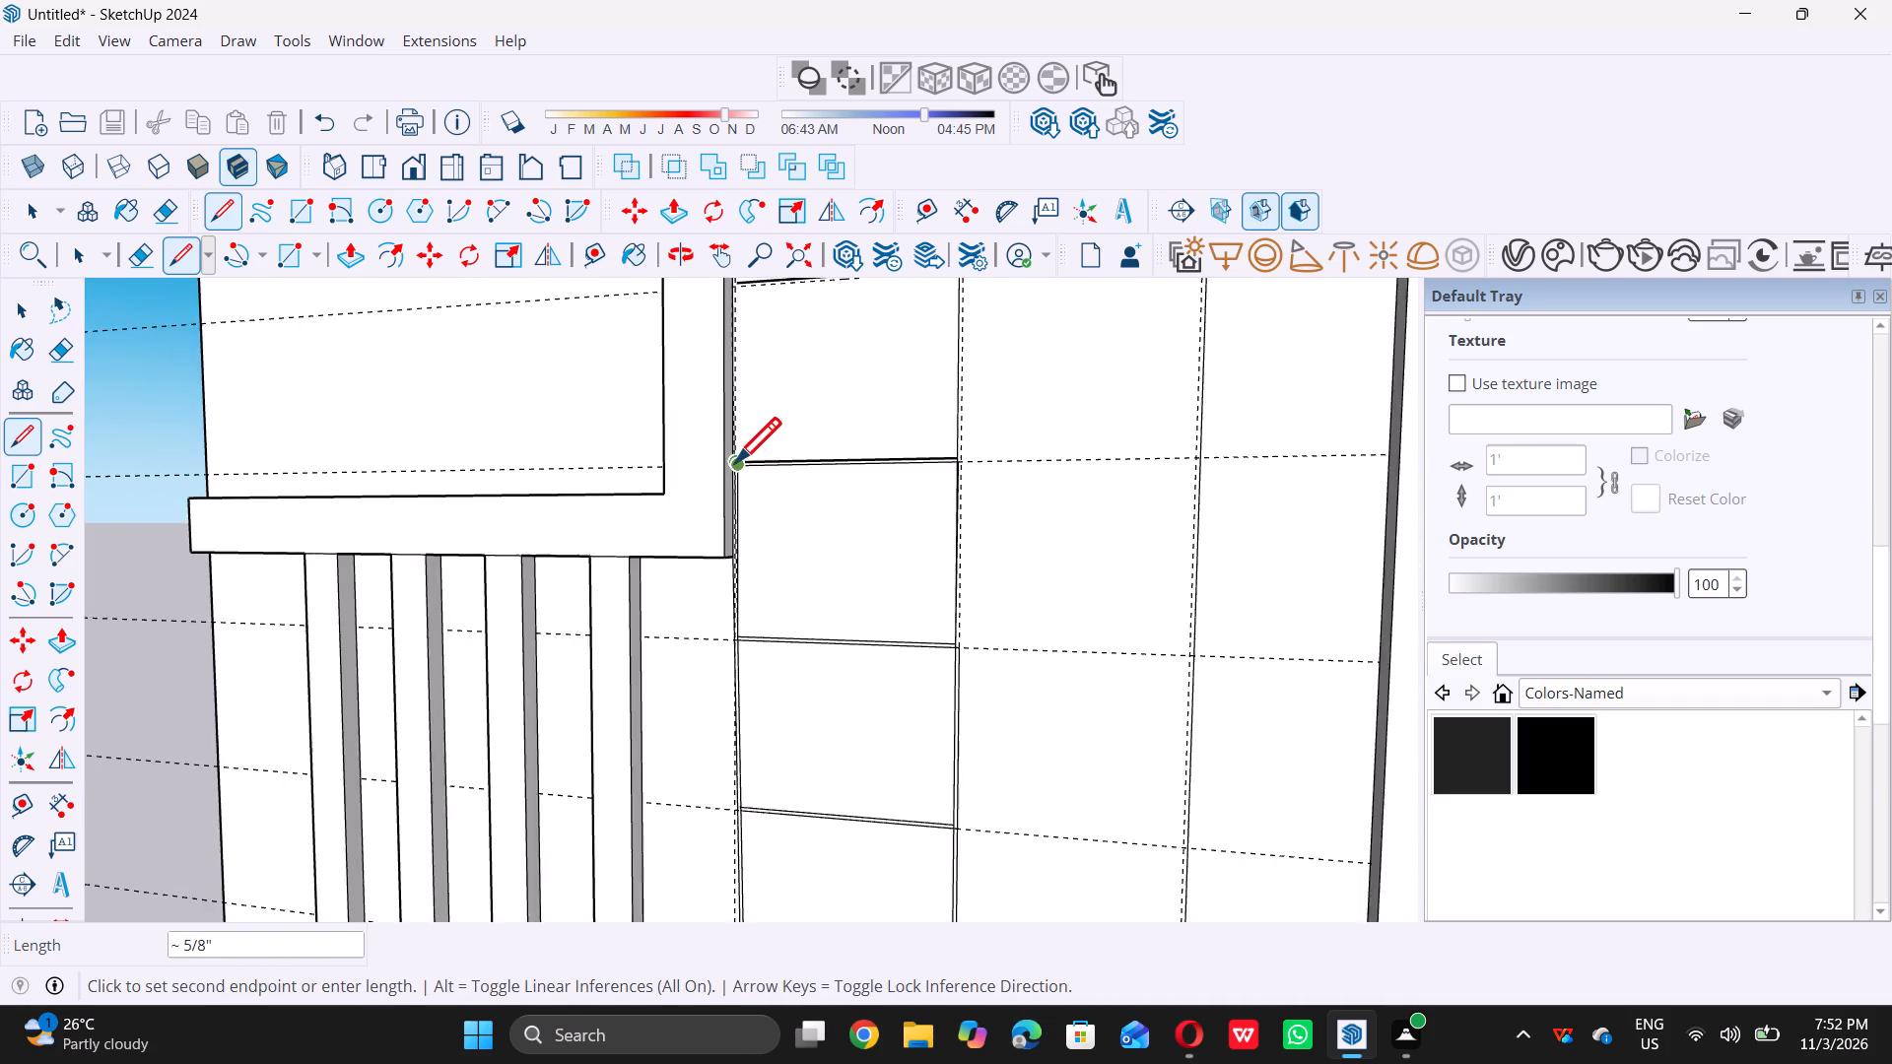
{"action": "scroll", "coordinate": [735, 462], "scroll_direction": "down", "scroll_amount": 2}
{"action": "scroll", "coordinate": [743, 346], "scroll_direction": "up", "scroll_amount": 17}
{"action": "scroll", "coordinate": [724, 369], "scroll_direction": "up", "scroll_amount": 5}
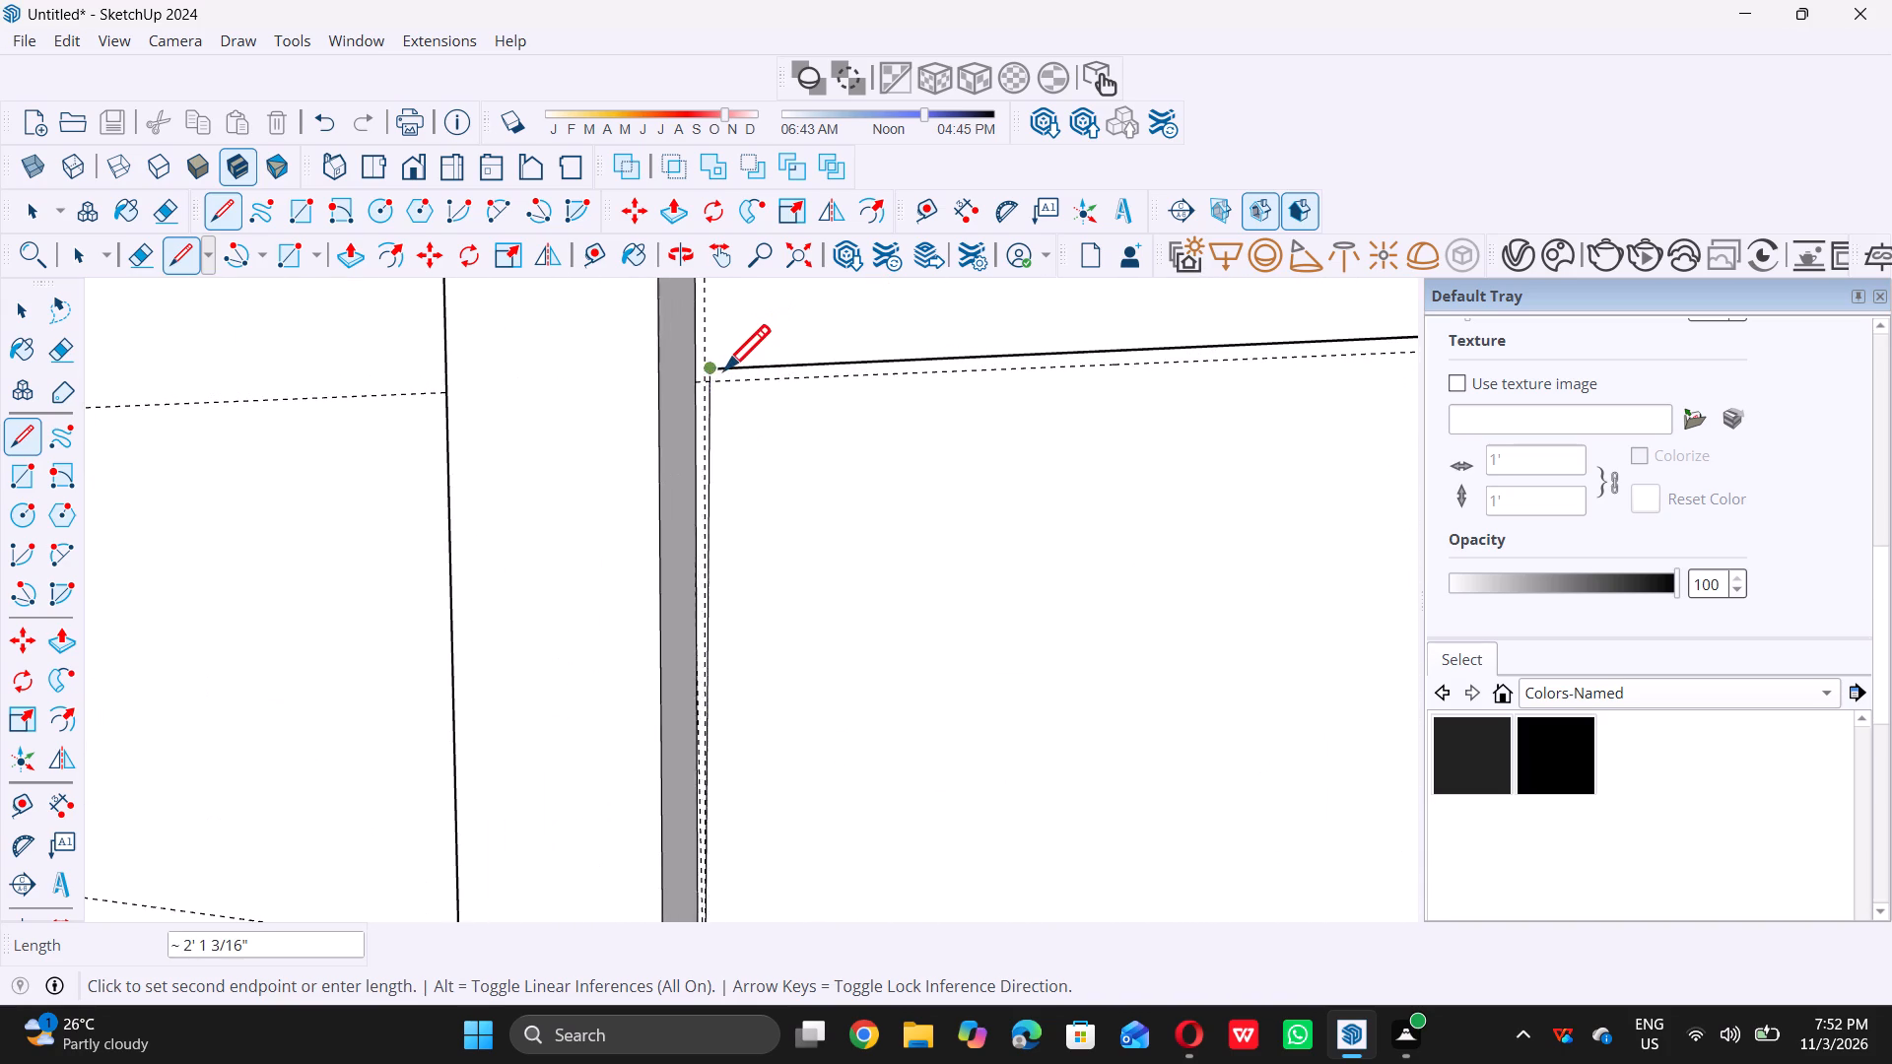
{"action": "scroll", "coordinate": [708, 383], "scroll_direction": "up", "scroll_amount": 7}
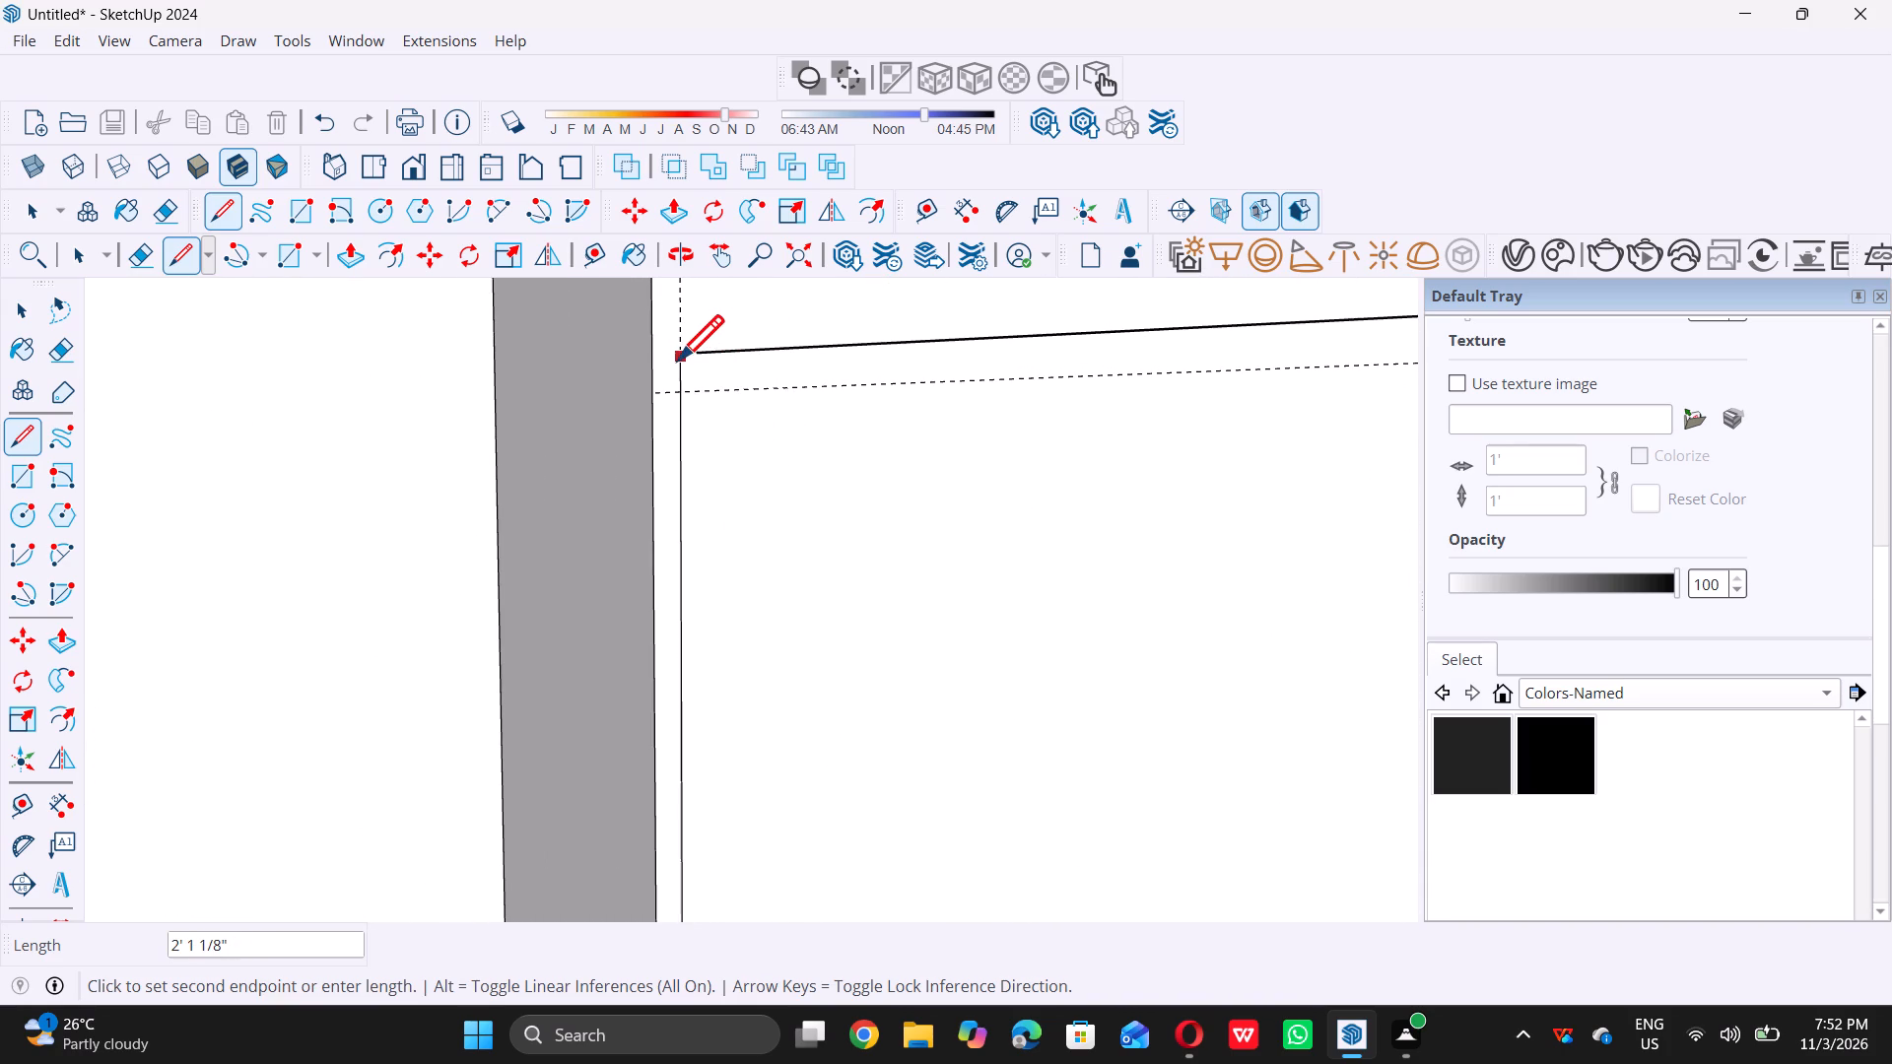
{"action": "left_click", "coordinate": [677, 360]}
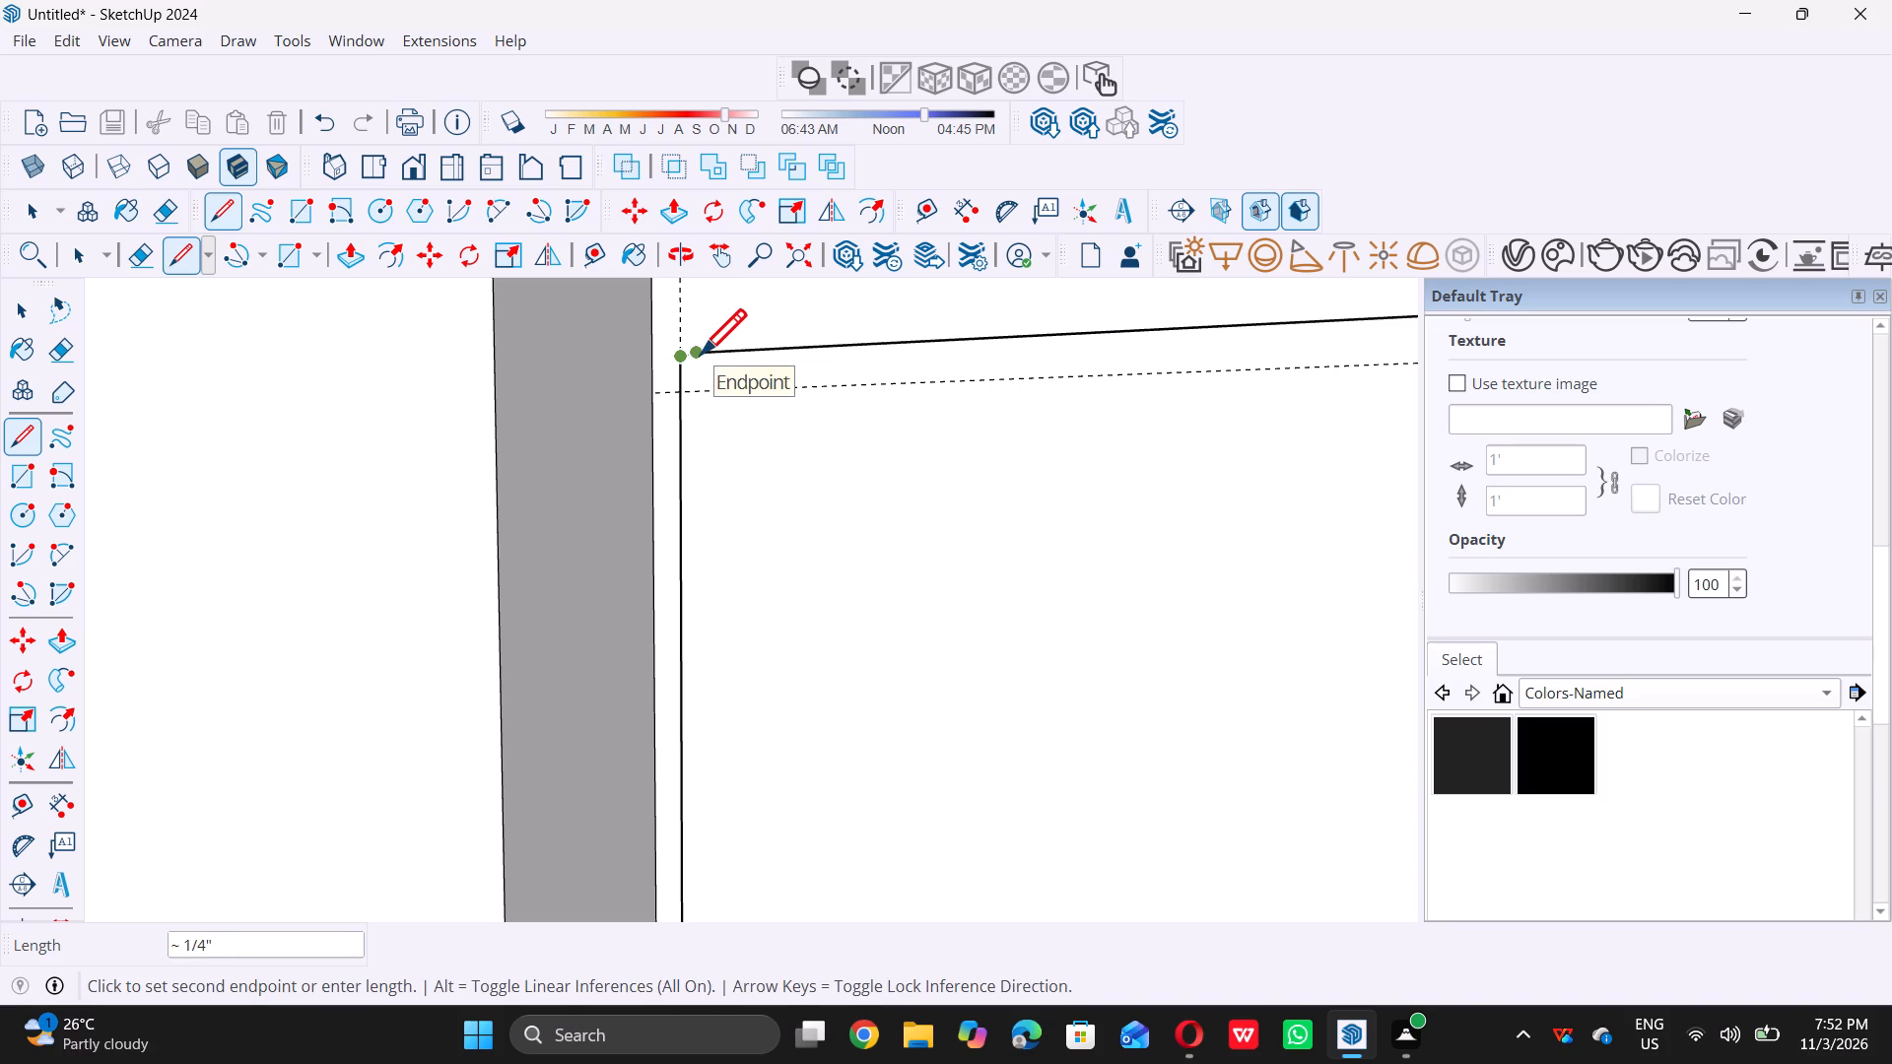
{"action": "scroll", "coordinate": [679, 356], "scroll_direction": "up", "scroll_amount": 11}
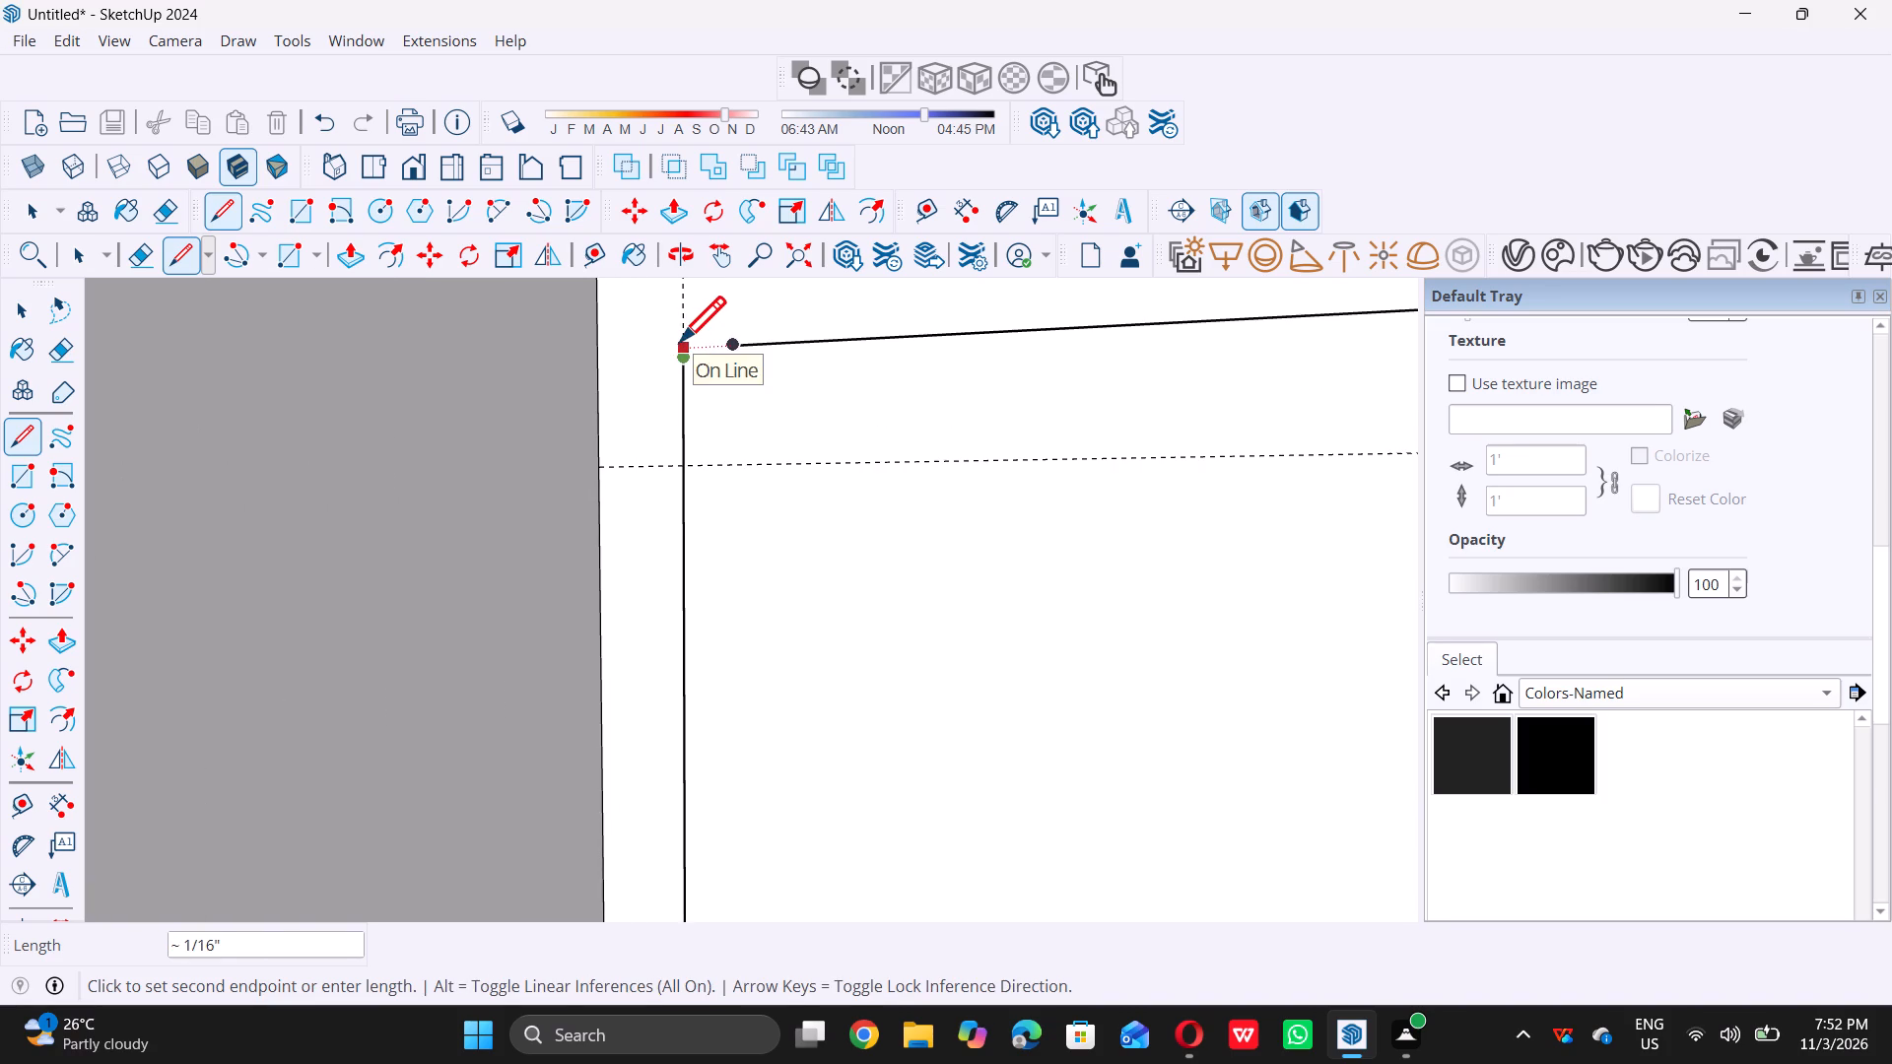
{"action": "triple_click", "coordinate": [680, 341]}
{"action": "left_click", "coordinate": [730, 348]}
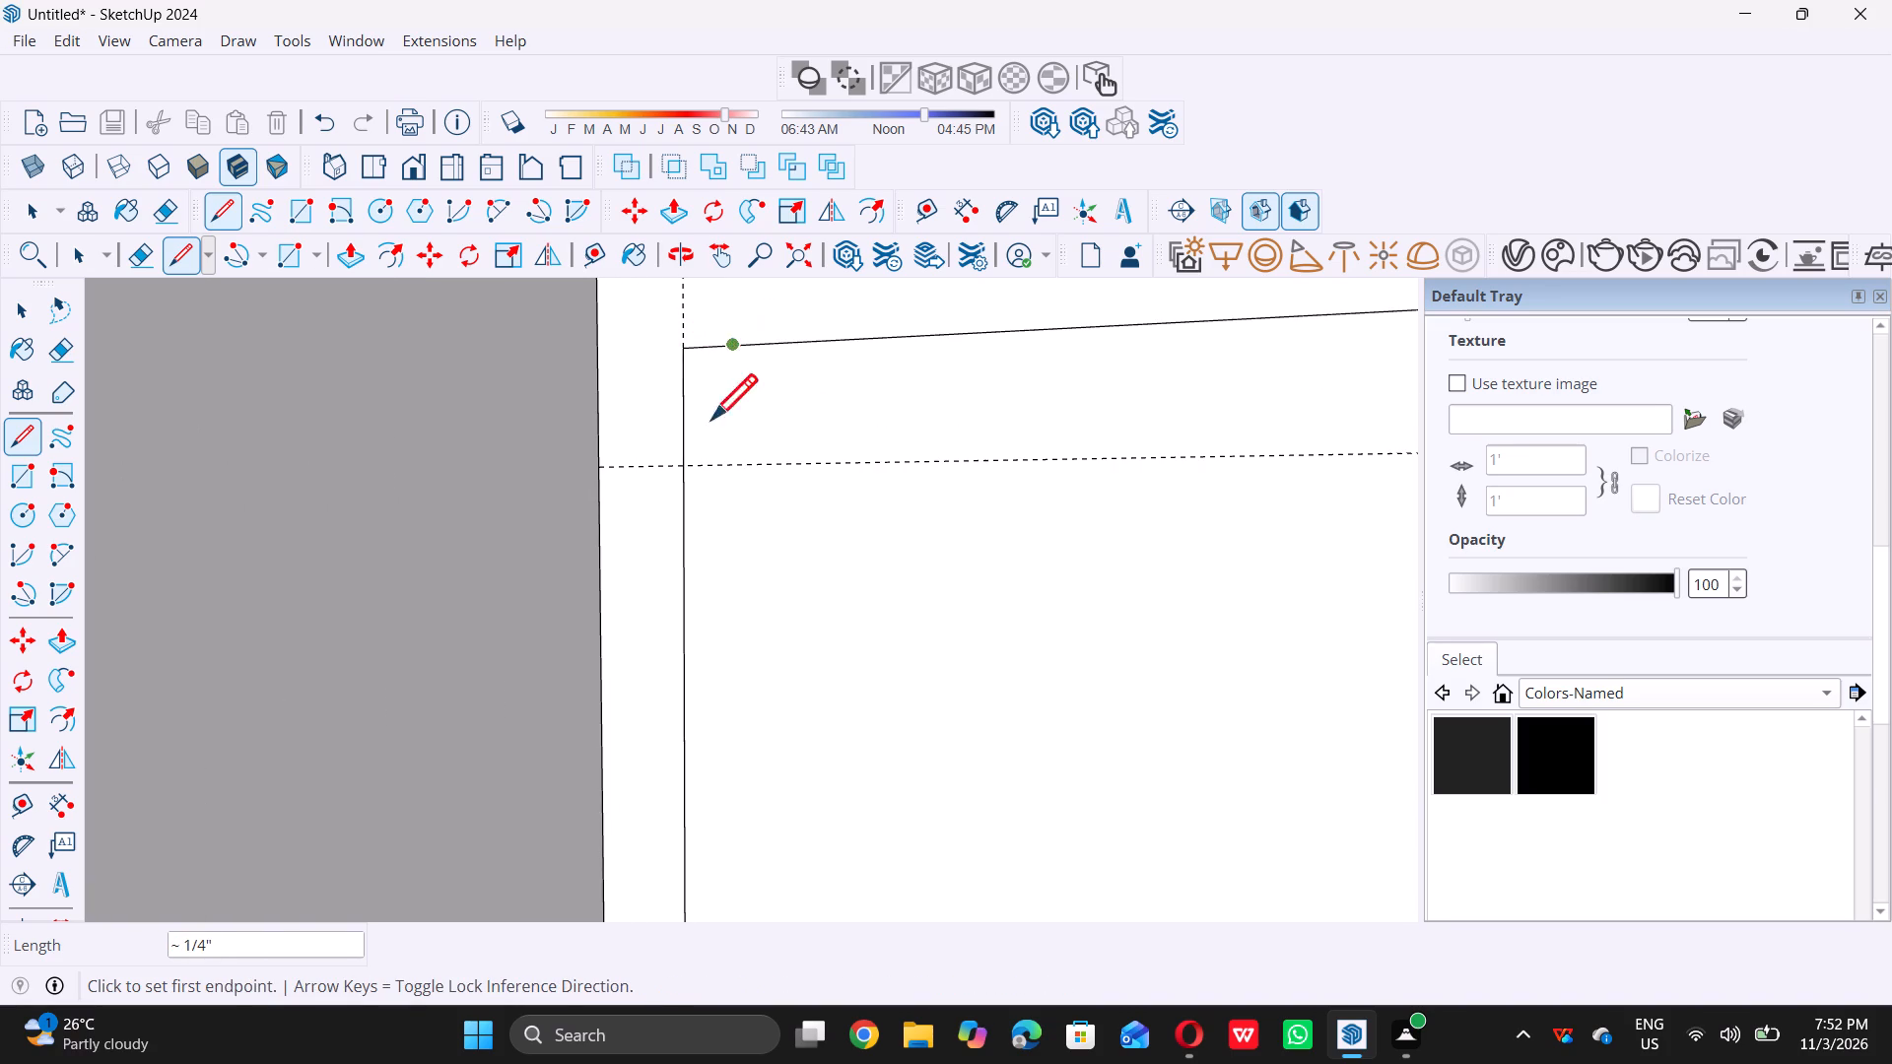
Draw a horizontal line about 2' 7 11/16" along the guide below the fourth-lowest cell's upper division line, ending at the central guide.
{"action": "left_click", "coordinate": [693, 465]}
{"action": "scroll", "coordinate": [823, 476], "scroll_direction": "down", "scroll_amount": 4}
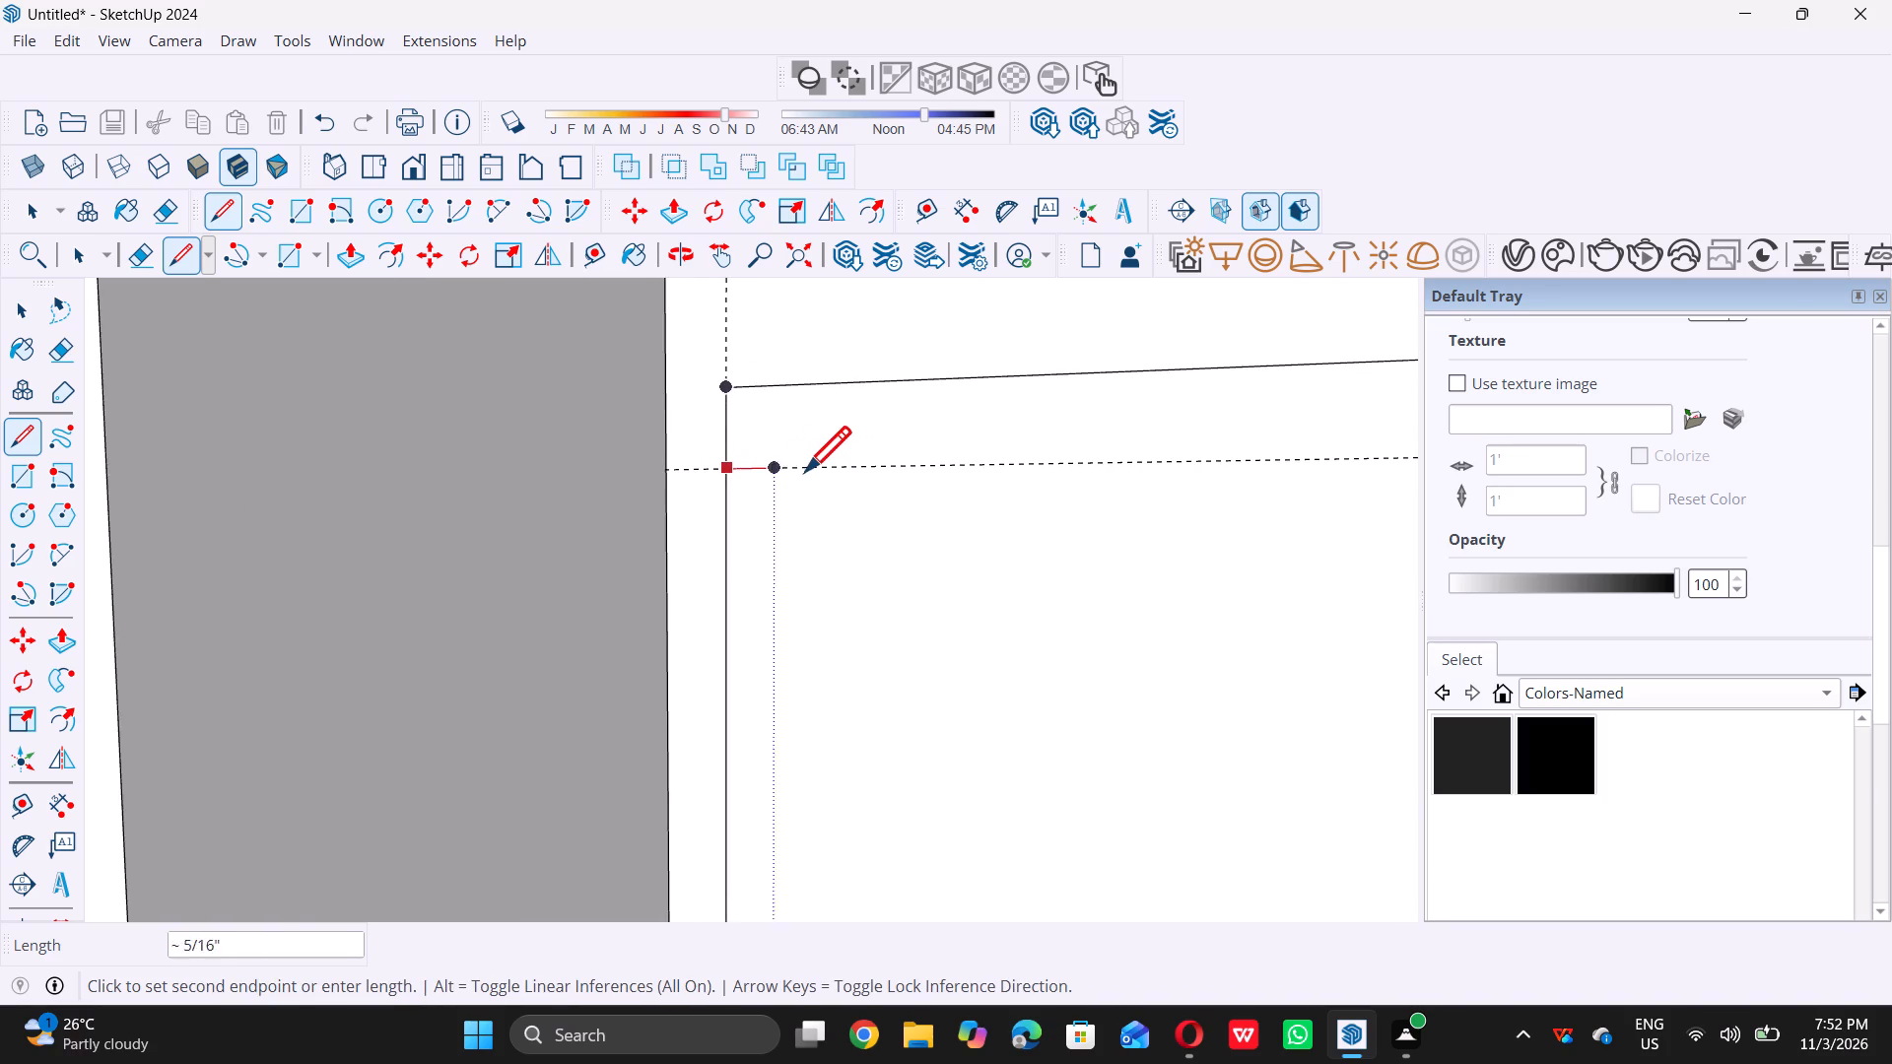
{"action": "scroll", "coordinate": [807, 470], "scroll_direction": "down", "scroll_amount": 20}
{"action": "scroll", "coordinate": [807, 470], "scroll_direction": "down", "scroll_amount": 9}
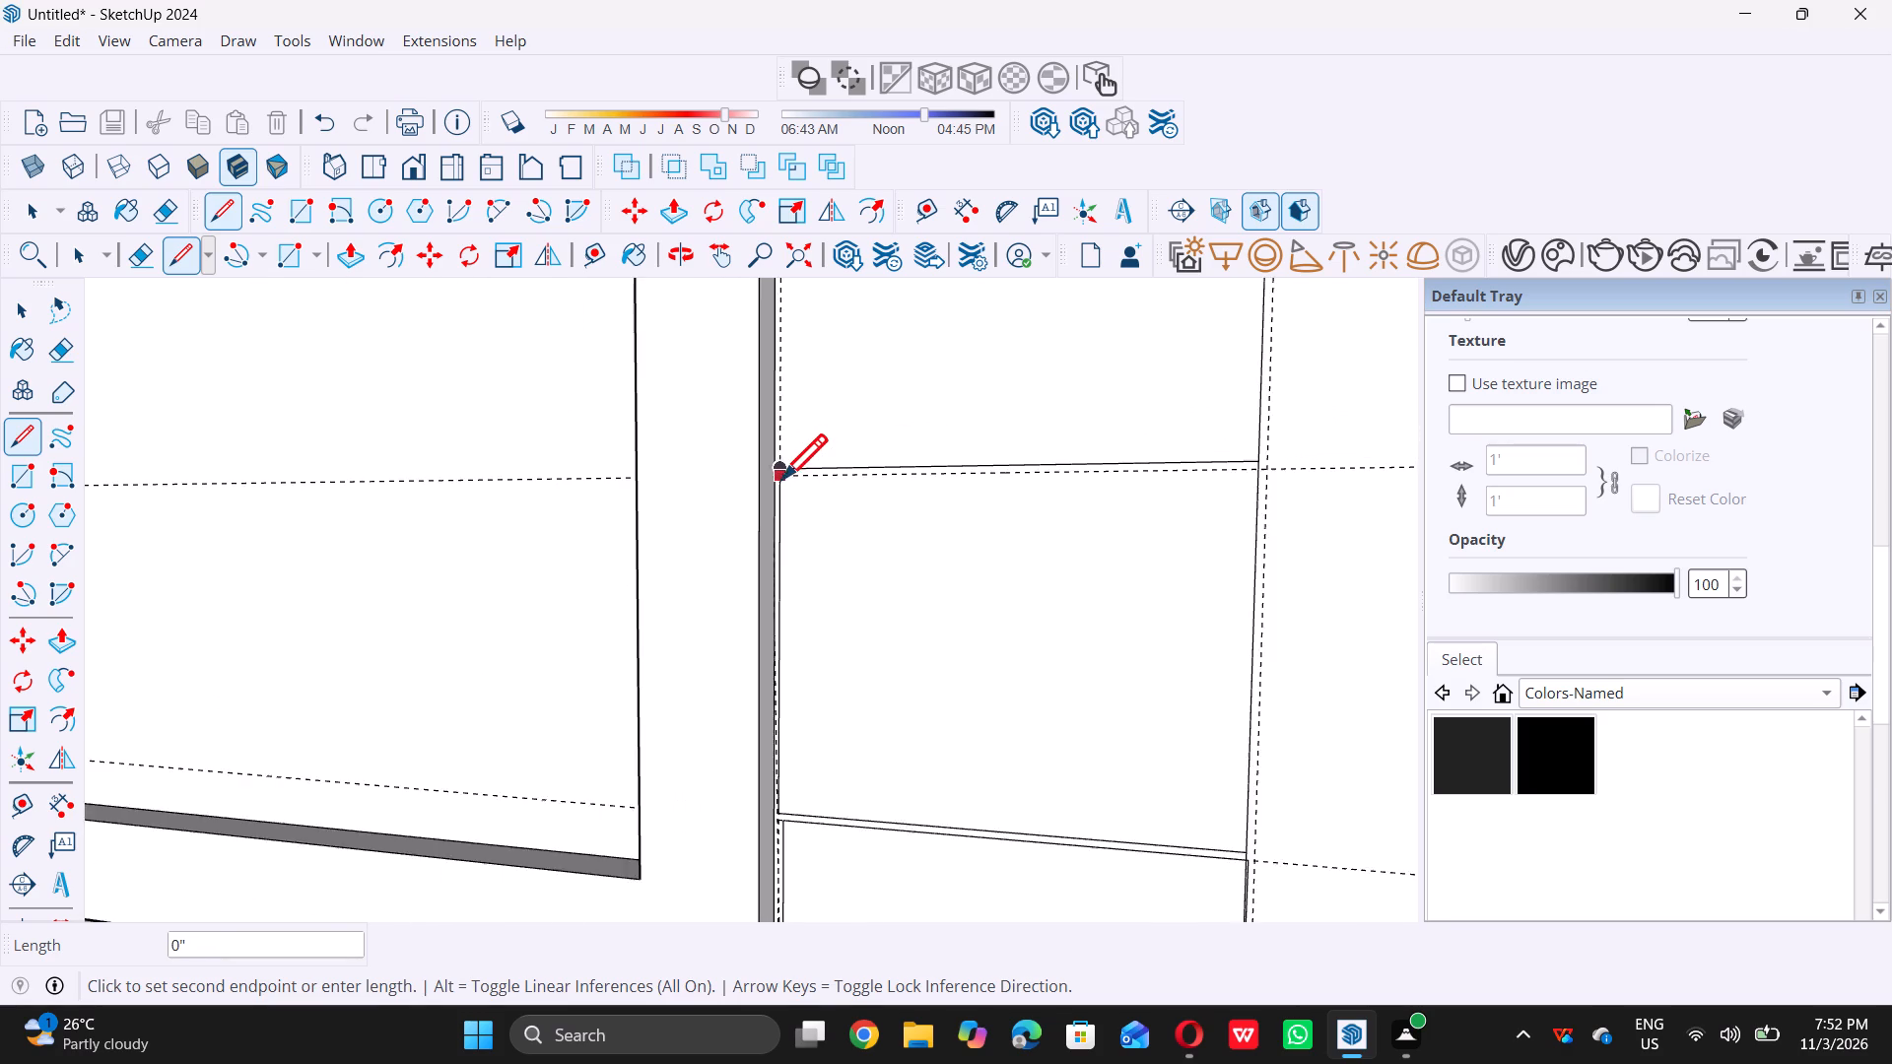
{"action": "scroll", "coordinate": [781, 479], "scroll_direction": "down", "scroll_amount": 2}
{"action": "scroll", "coordinate": [1100, 477], "scroll_direction": "up", "scroll_amount": 12}
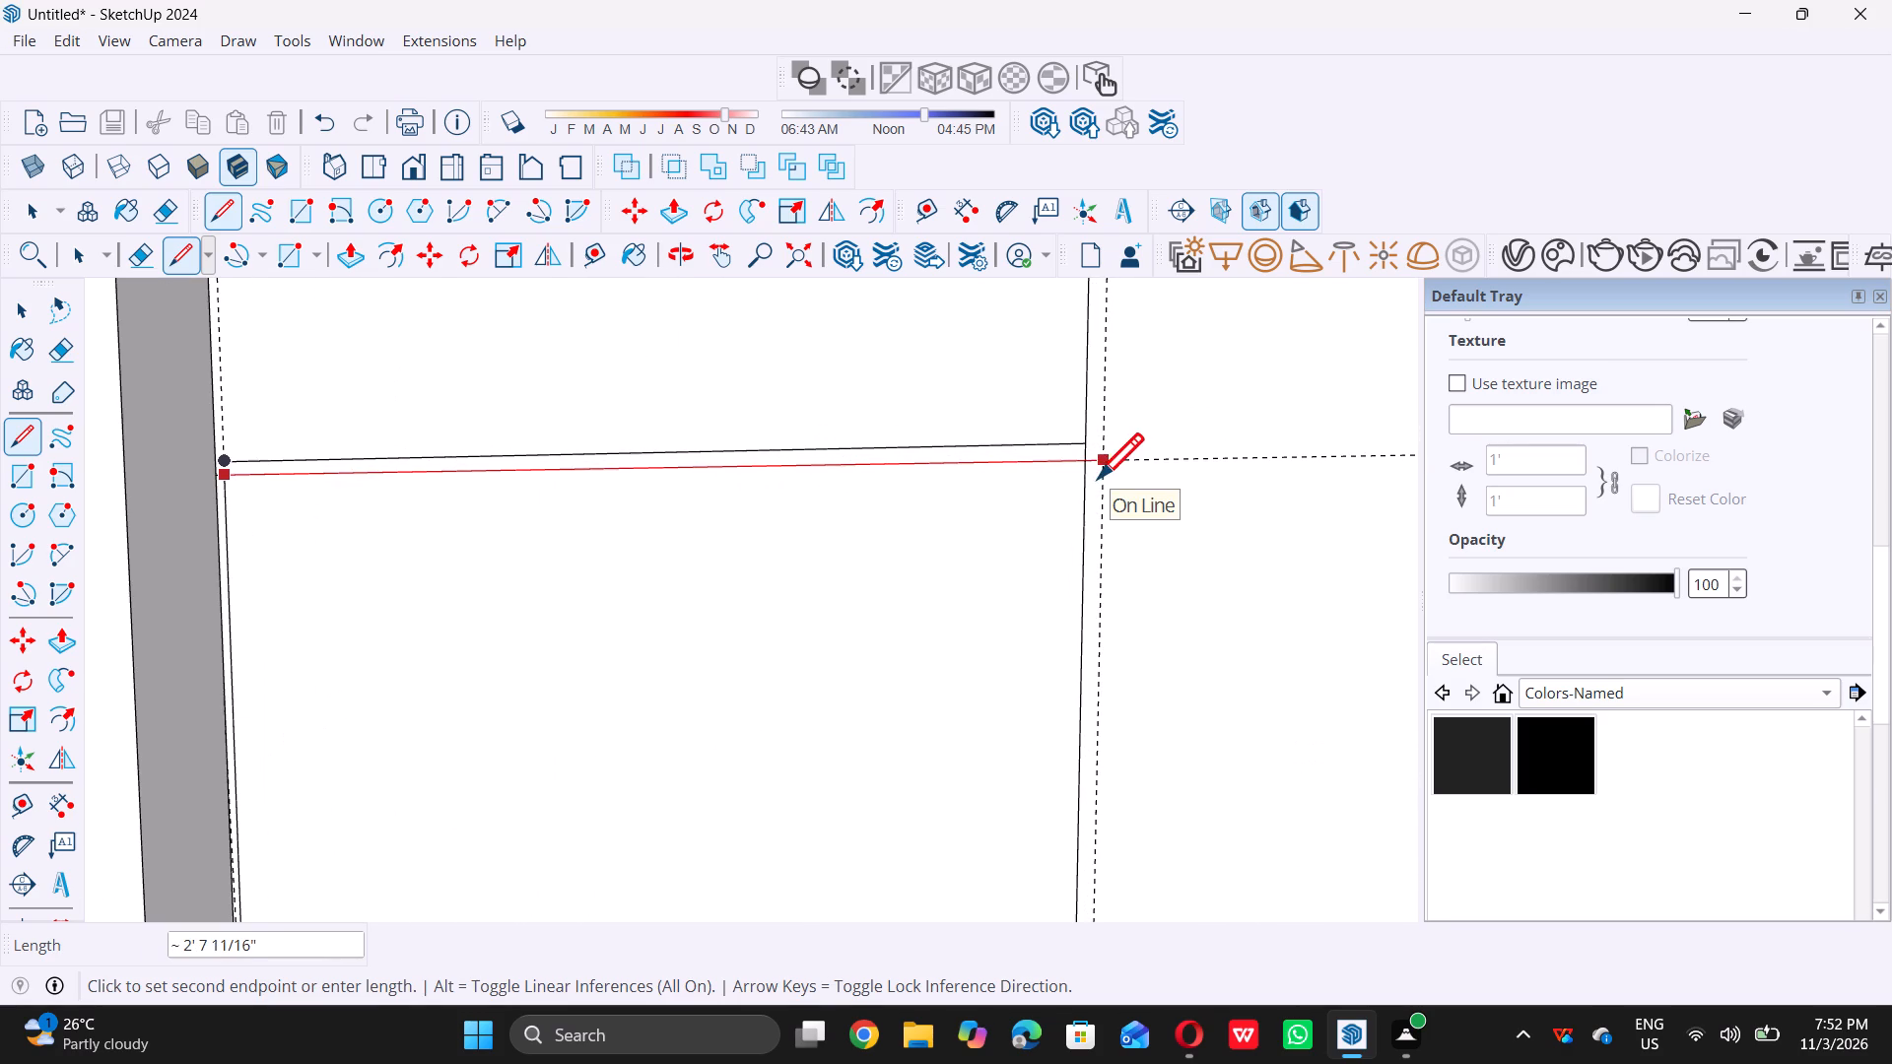
{"action": "left_click", "coordinate": [1099, 459]}
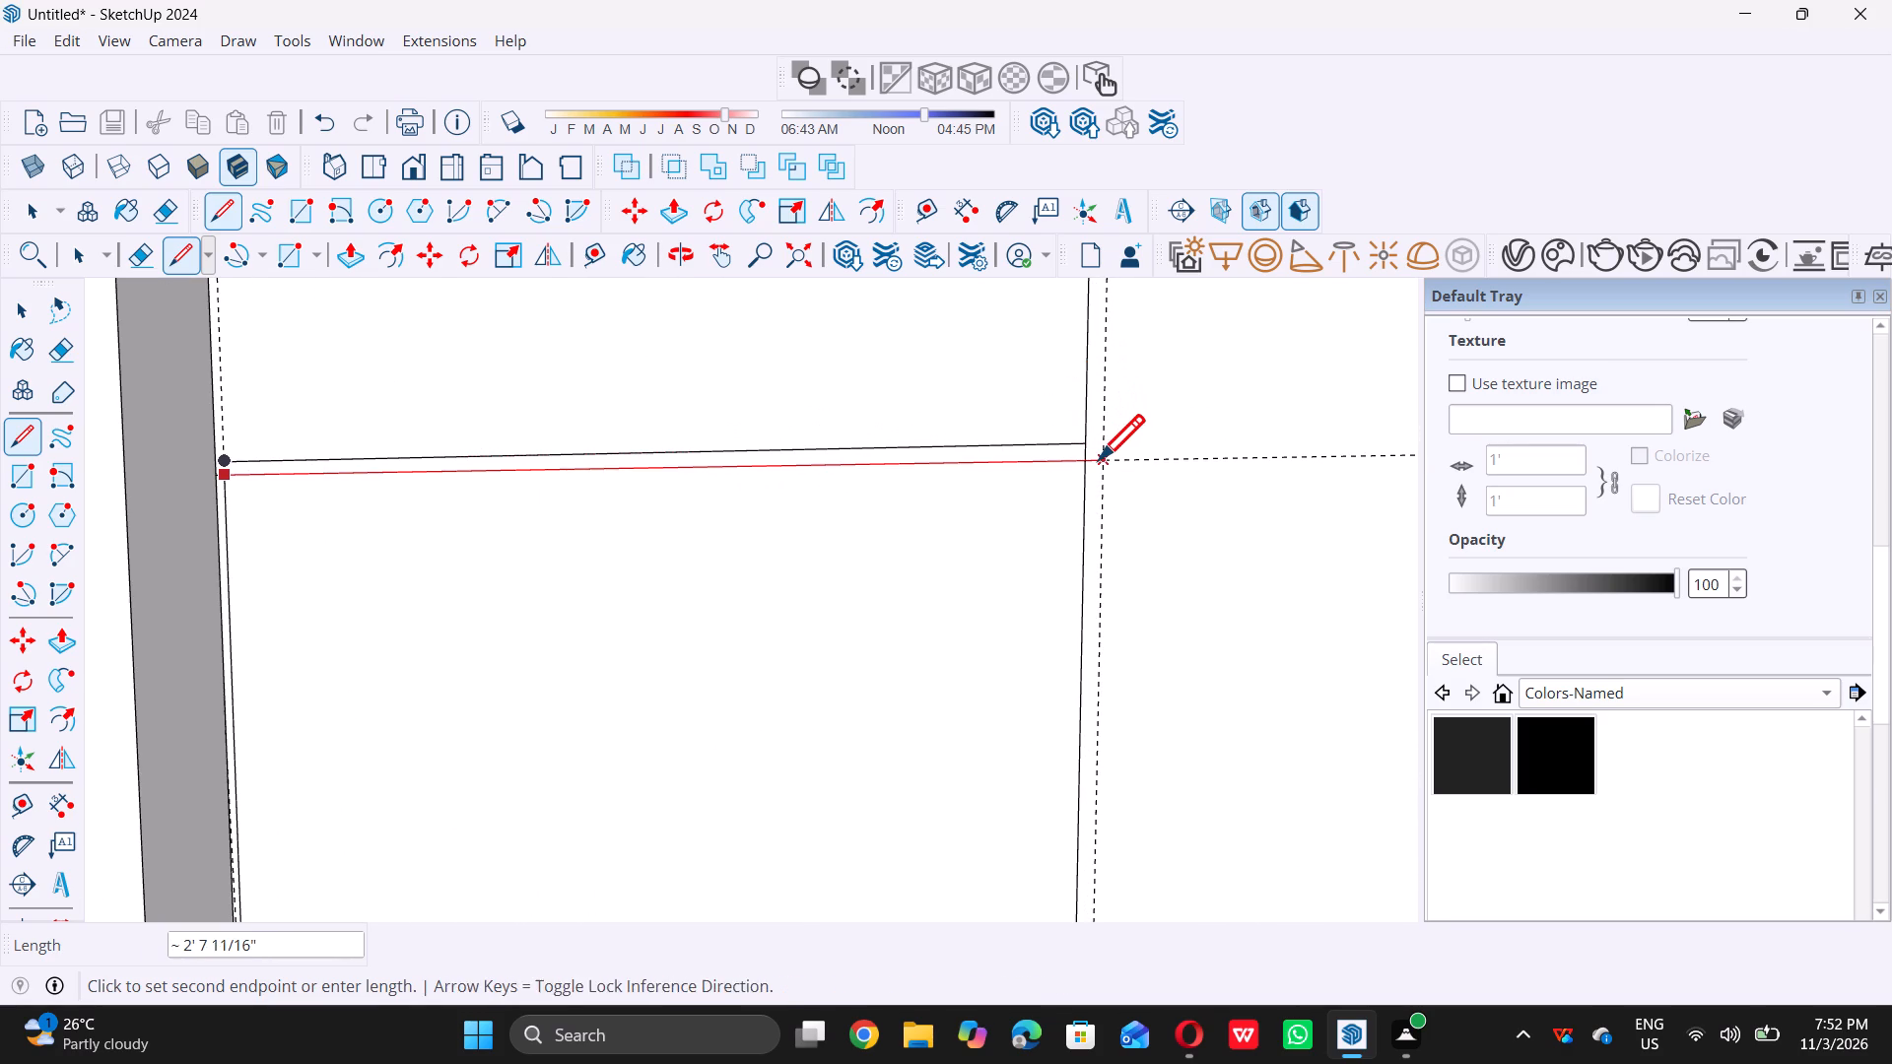
Draw a vertical line about 2' 1 3/16" down the central guide to the fourth-lowest cell's lower division guide.
{"action": "scroll", "coordinate": [1096, 457], "scroll_direction": "down", "scroll_amount": 12}
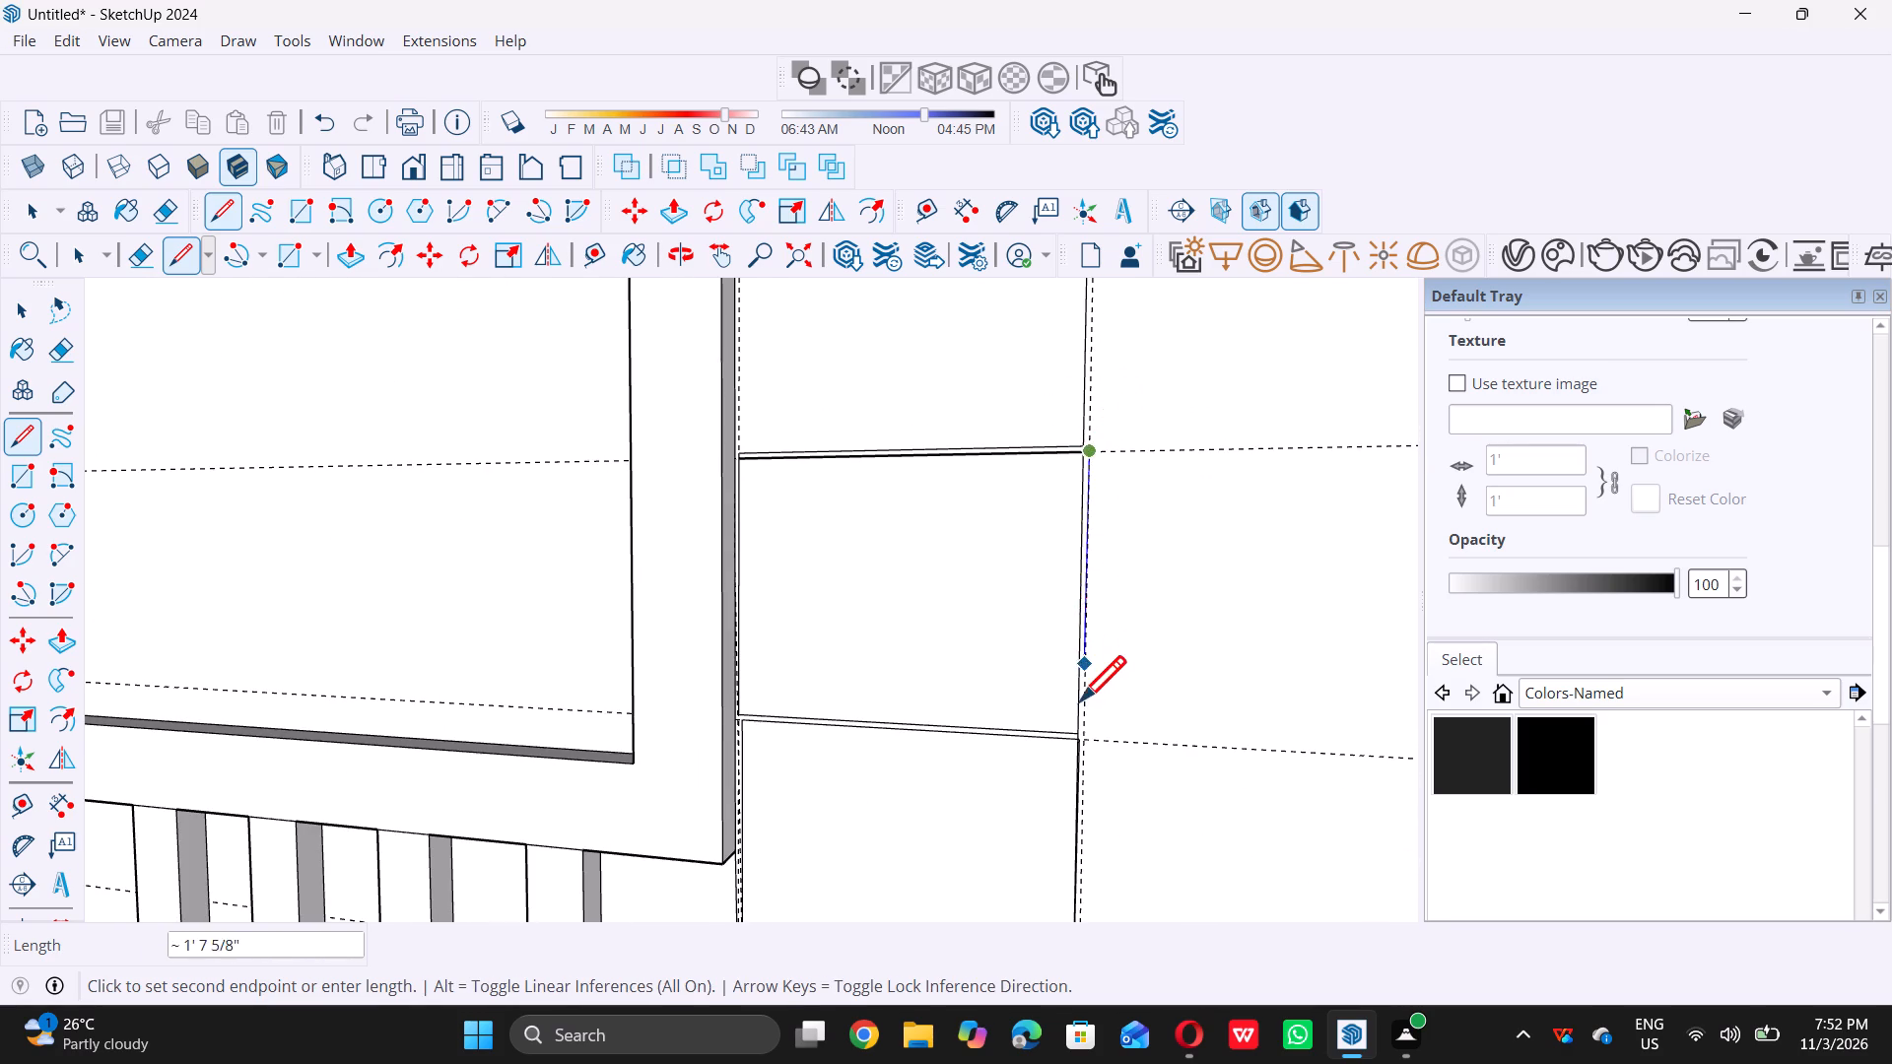
{"action": "scroll", "coordinate": [1081, 704], "scroll_direction": "up", "scroll_amount": 13}
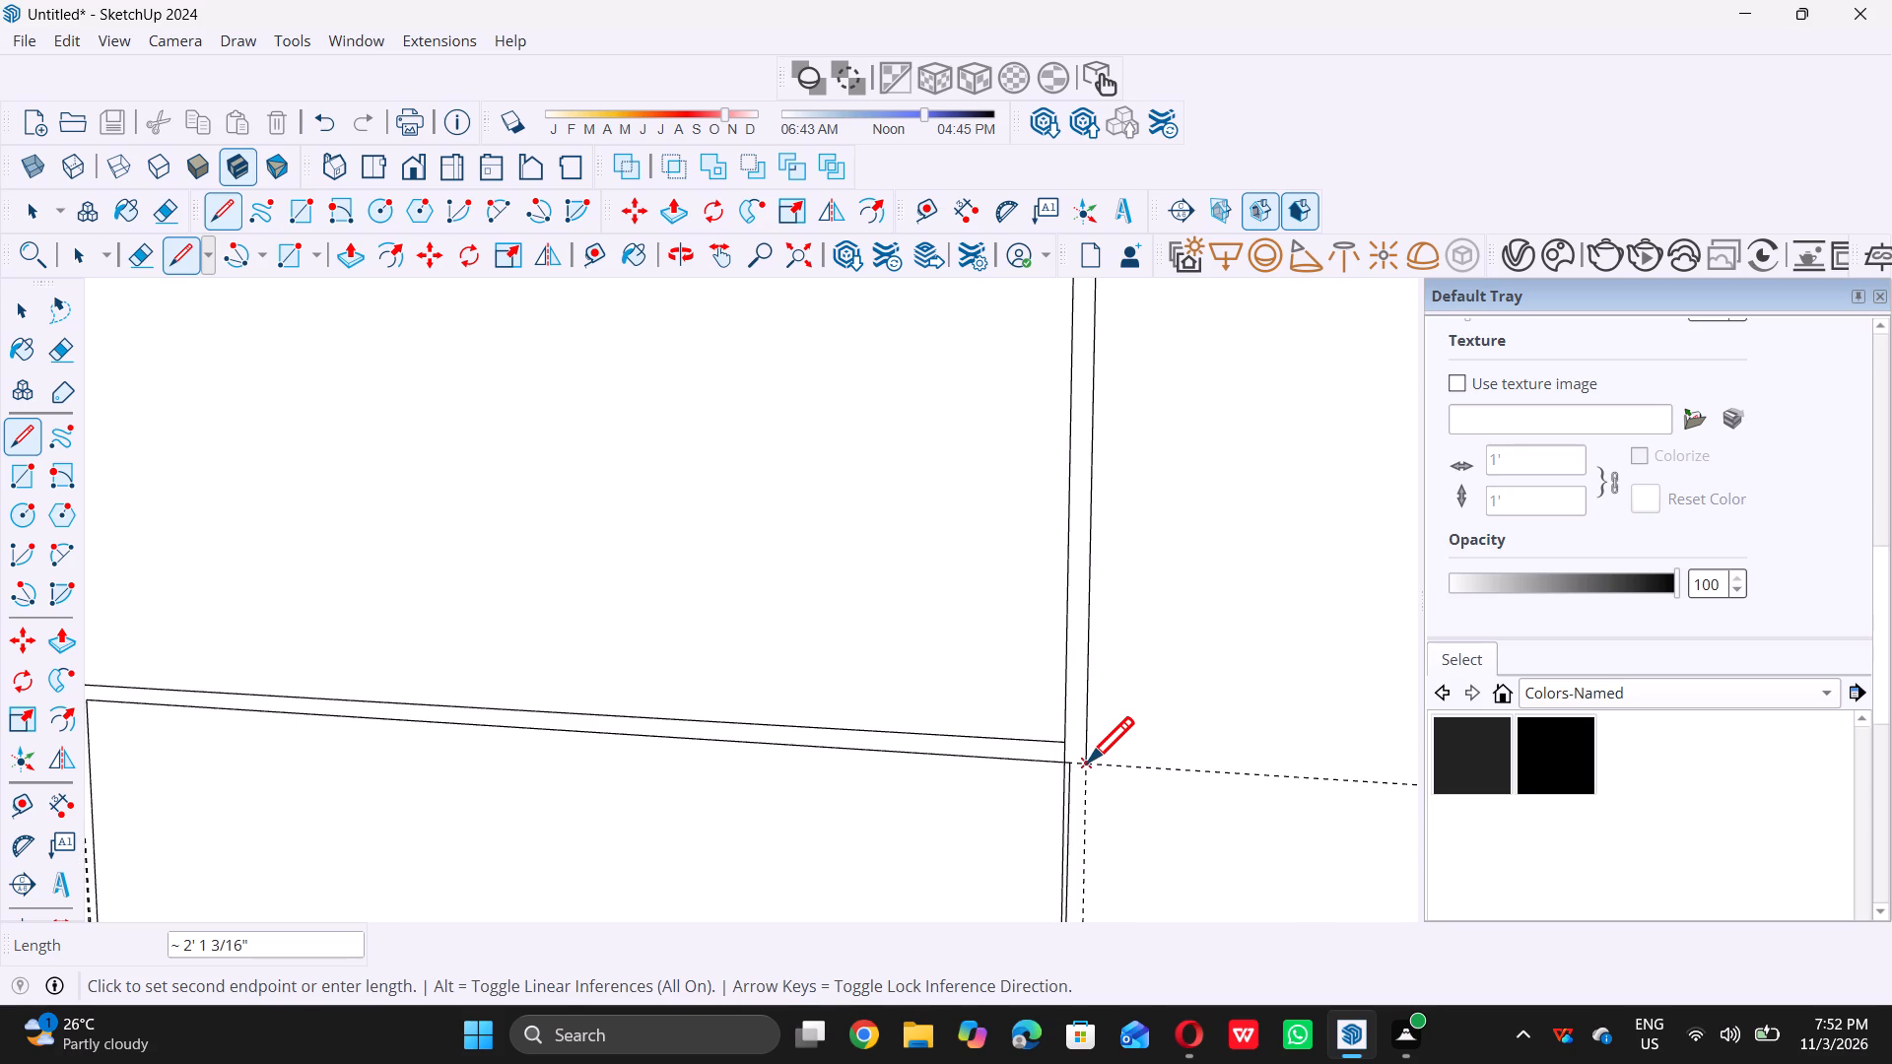
{"action": "left_click", "coordinate": [1088, 762]}
Draw a horizontal line about 2' 5 3/16" along the fourth-lowest cell's lower division guide, from the central guide to the second panel's outer inset guide.
{"action": "scroll", "coordinate": [1009, 599], "scroll_direction": "down", "scroll_amount": 12}
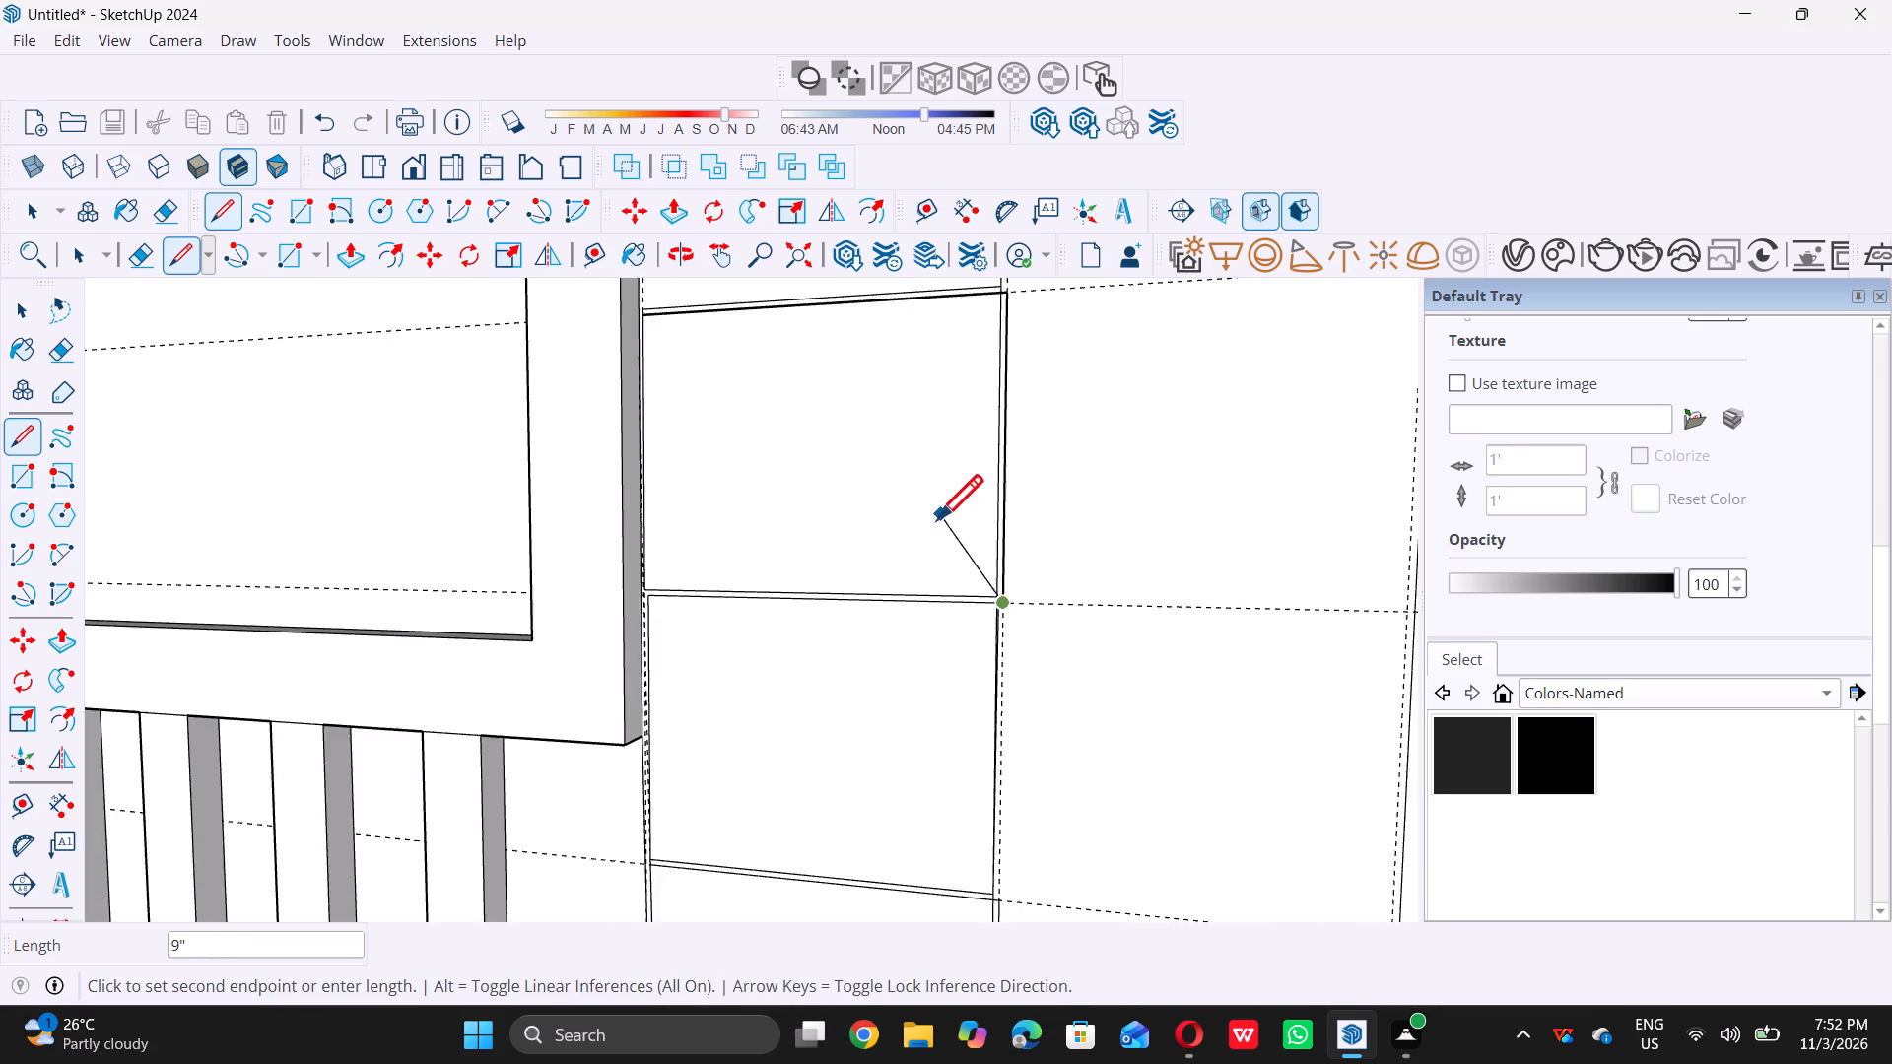
{"action": "scroll", "coordinate": [937, 519], "scroll_direction": "down", "scroll_amount": 11}
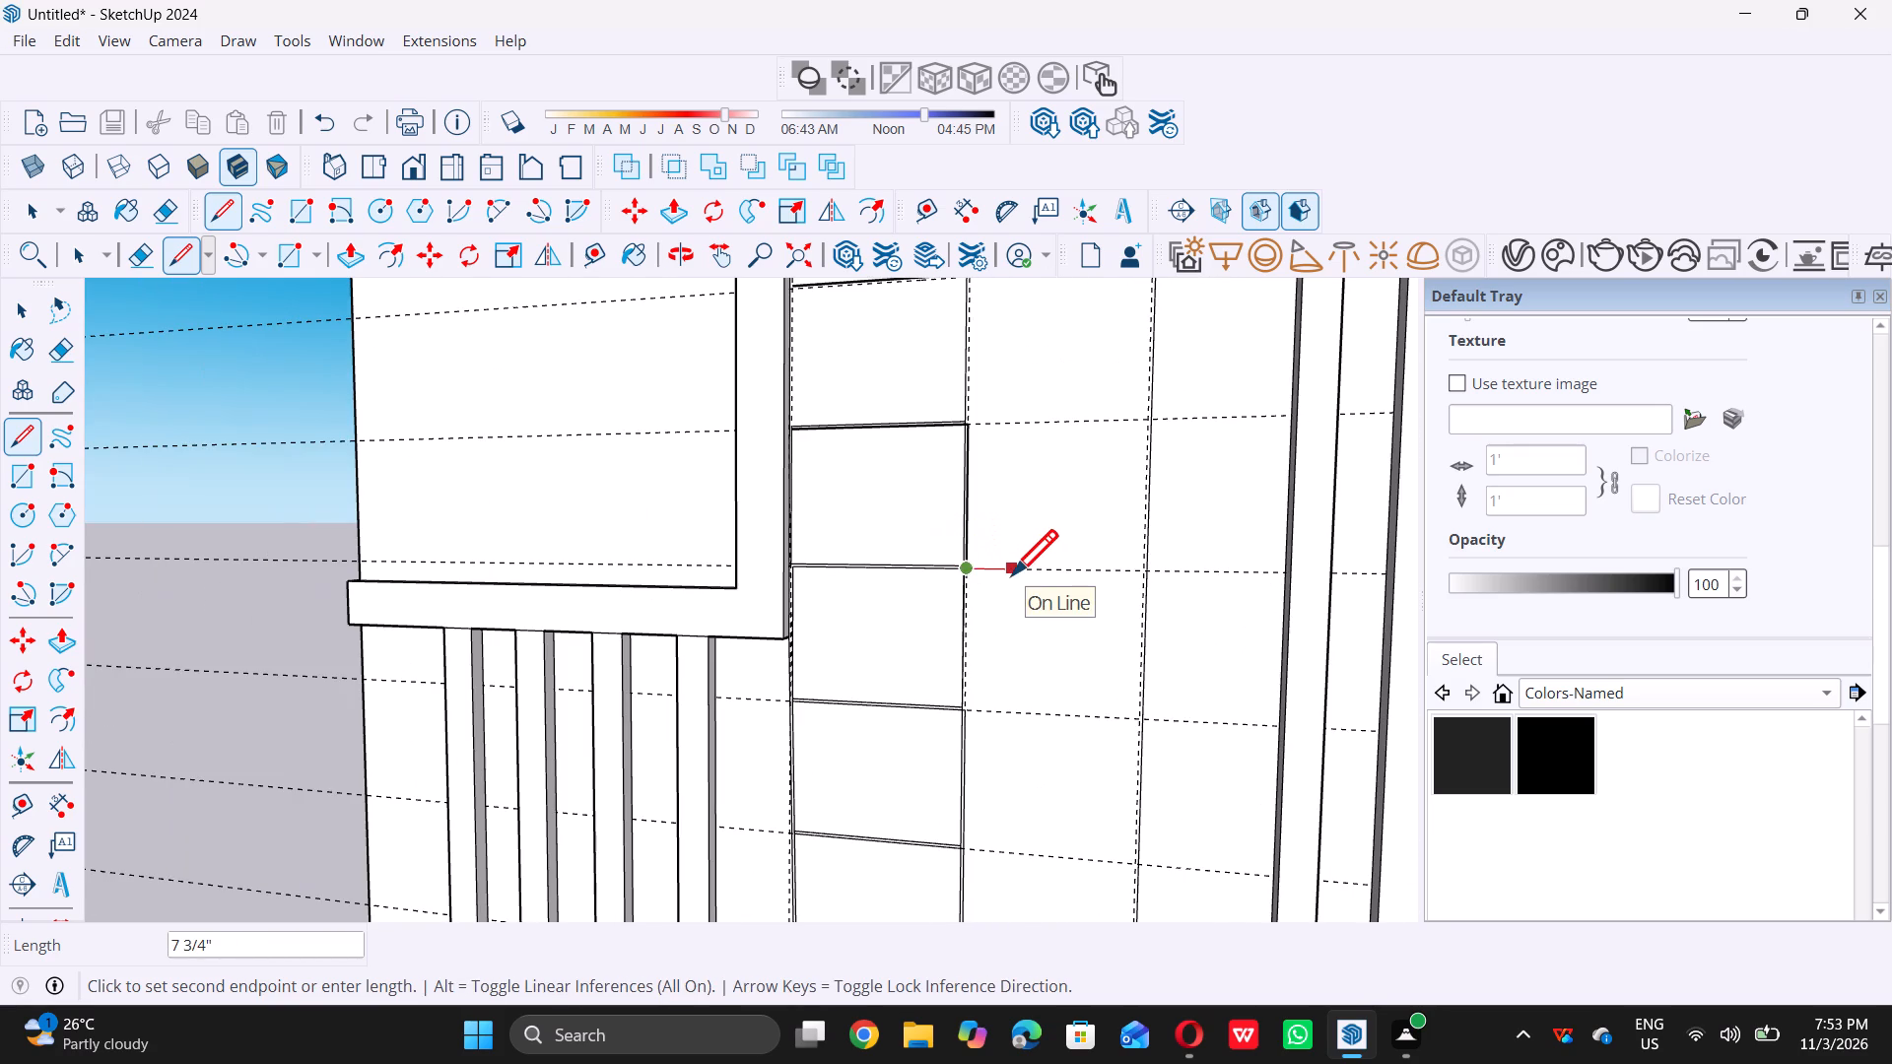
{"action": "scroll", "coordinate": [1012, 574], "scroll_direction": "down", "scroll_amount": 9}
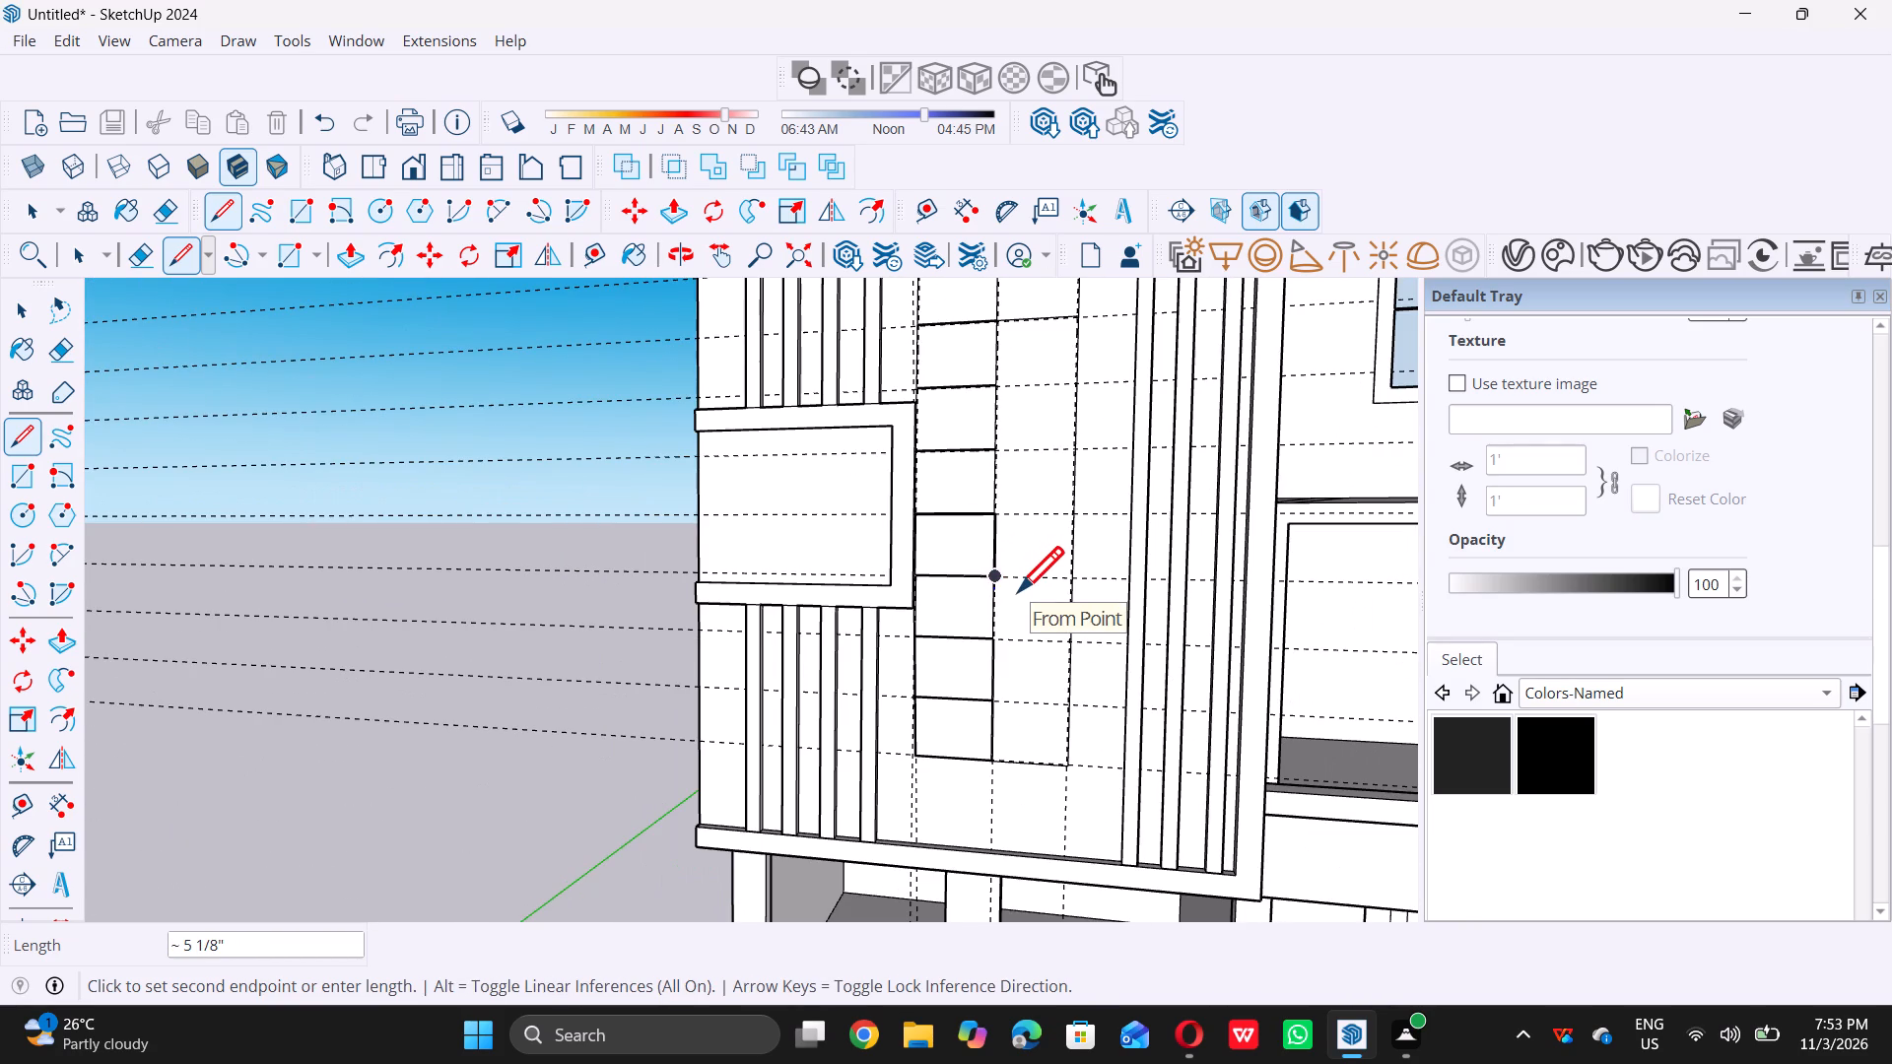
{"action": "scroll", "coordinate": [1053, 590], "scroll_direction": "up", "scroll_amount": 11}
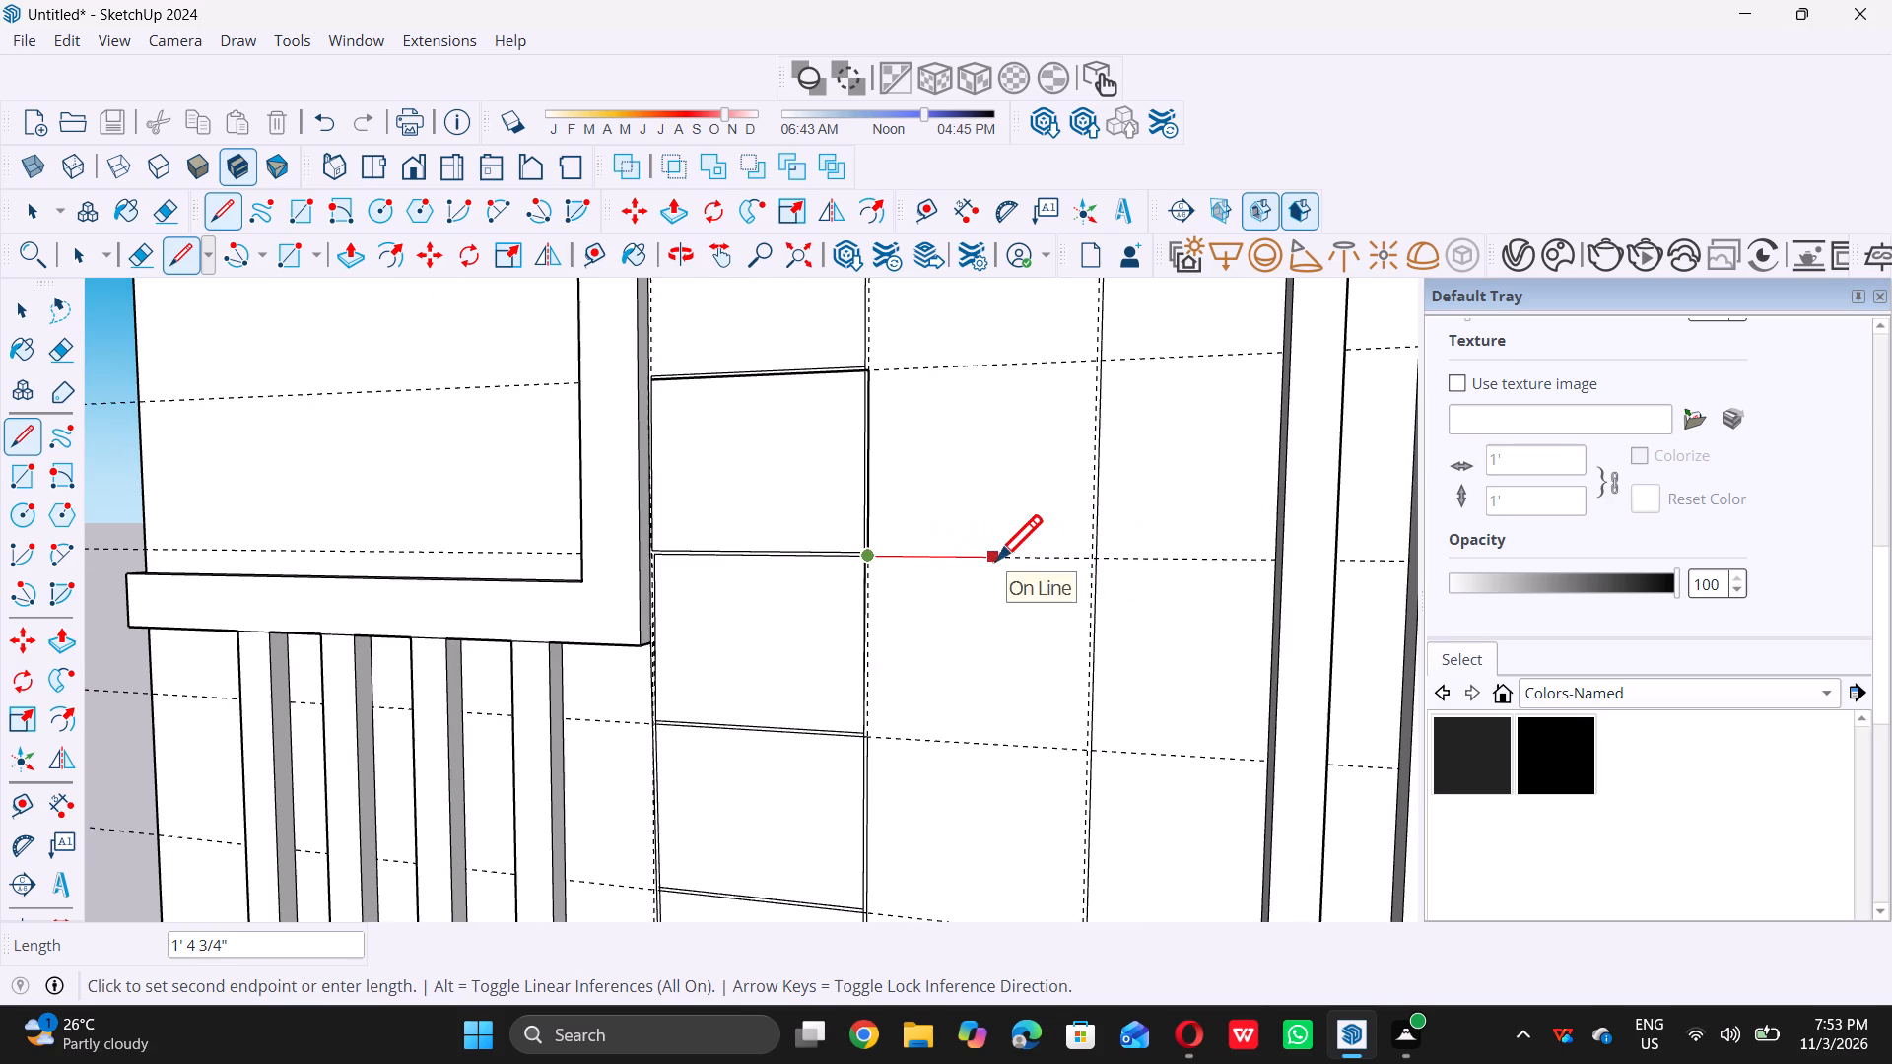
{"action": "scroll", "coordinate": [1037, 572], "scroll_direction": "down", "scroll_amount": 18}
{"action": "scroll", "coordinate": [1046, 596], "scroll_direction": "down", "scroll_amount": 5}
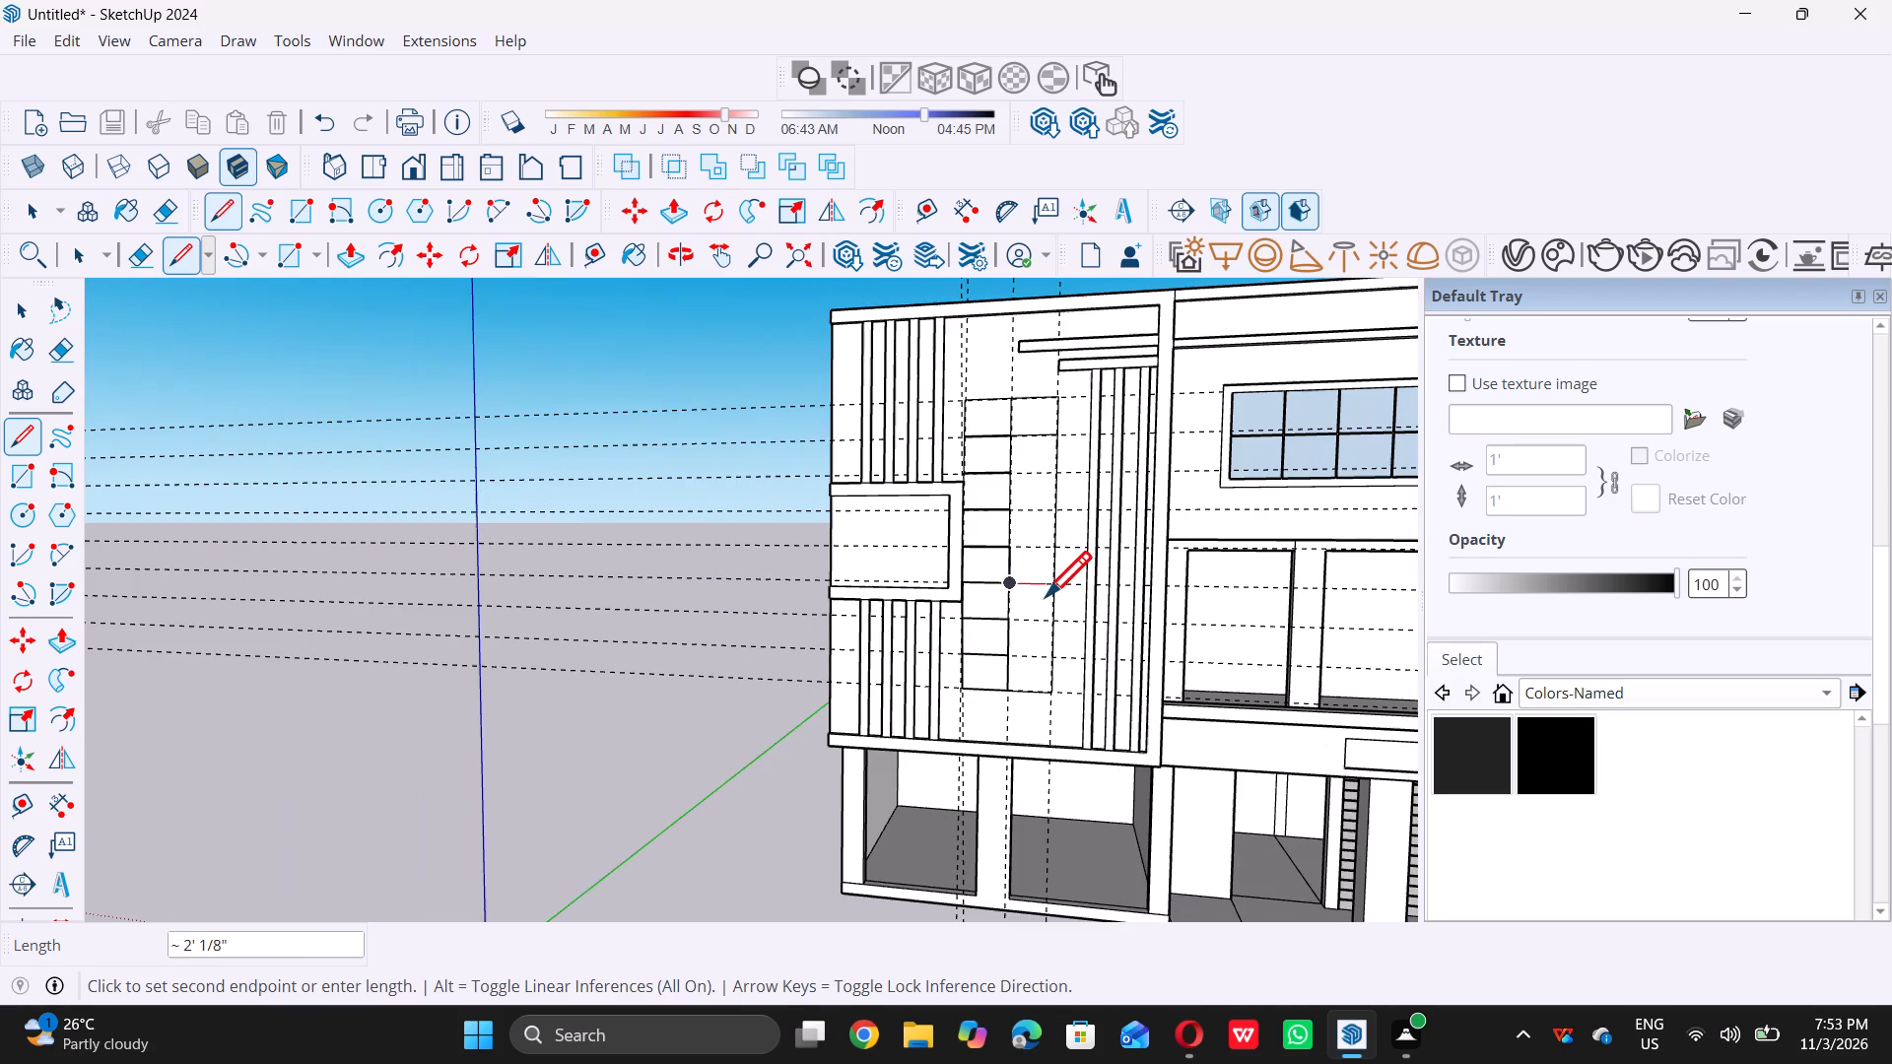
{"action": "scroll", "coordinate": [1038, 601], "scroll_direction": "up", "scroll_amount": 7}
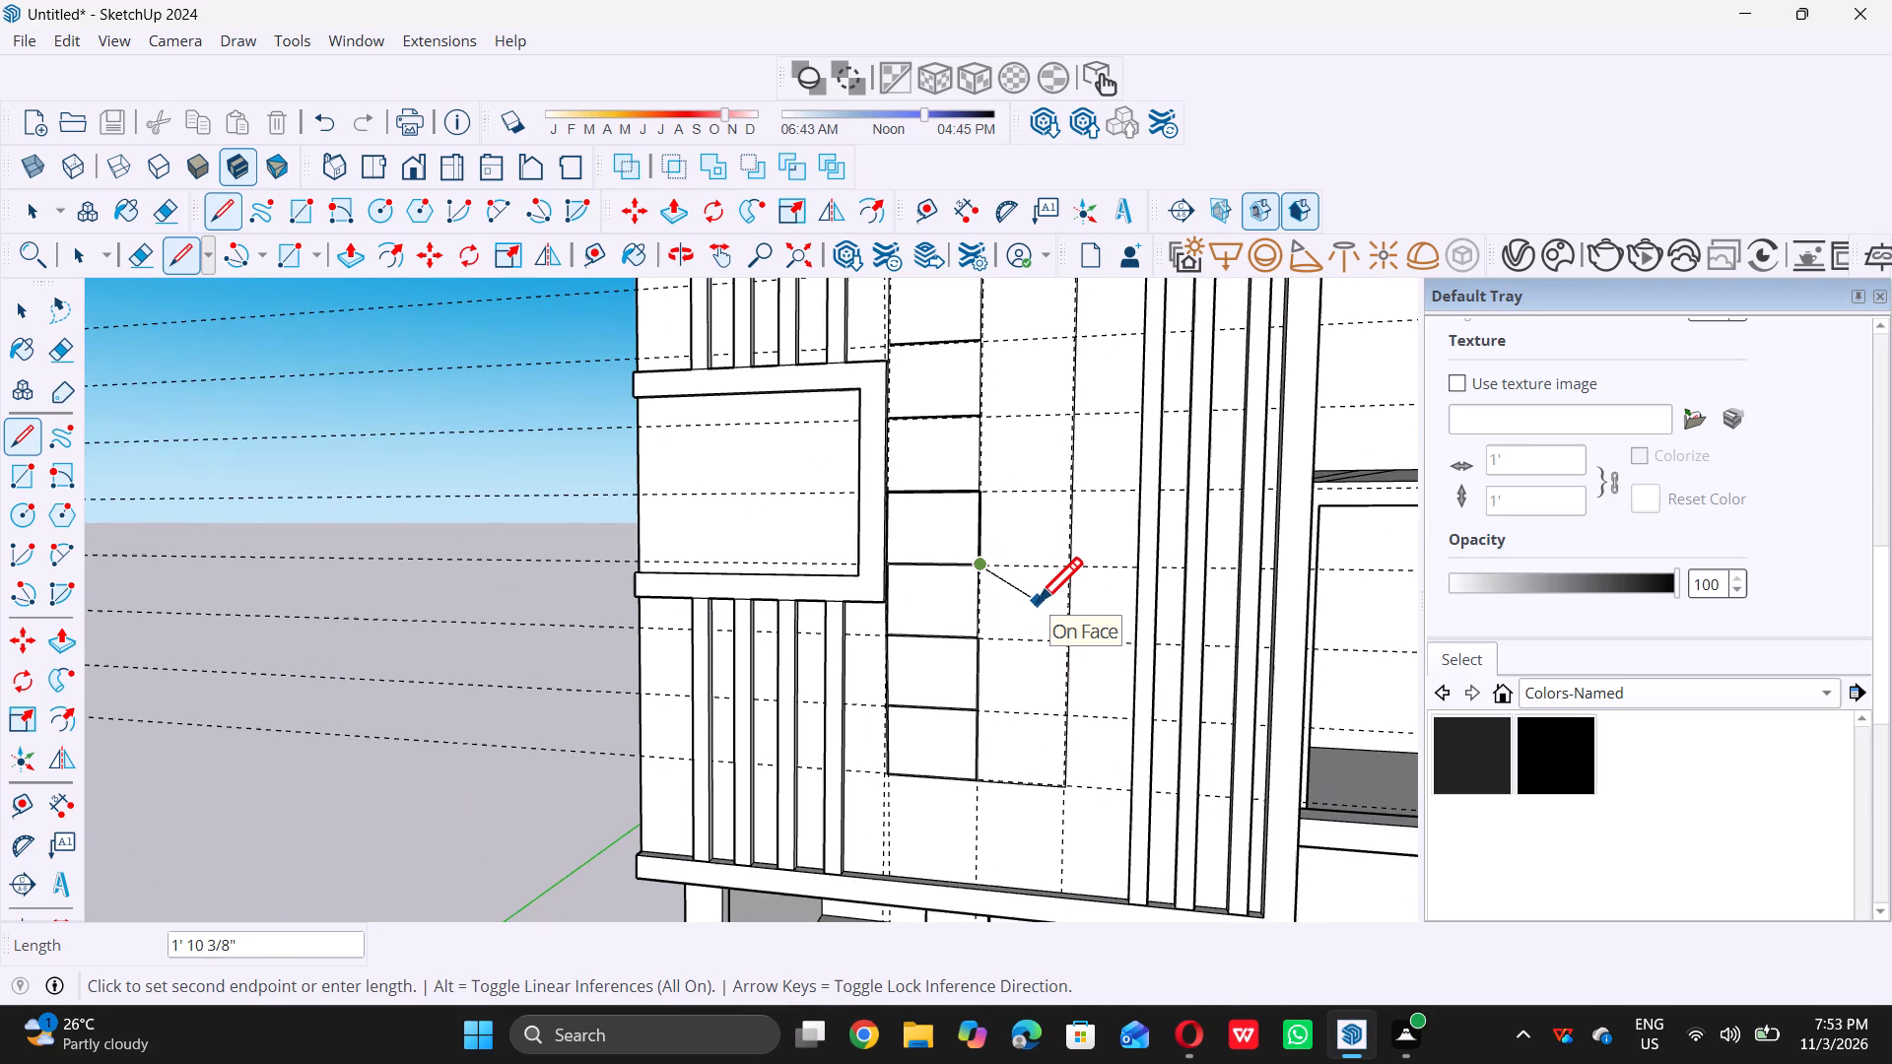
{"action": "scroll", "coordinate": [1037, 602], "scroll_direction": "up", "scroll_amount": 12}
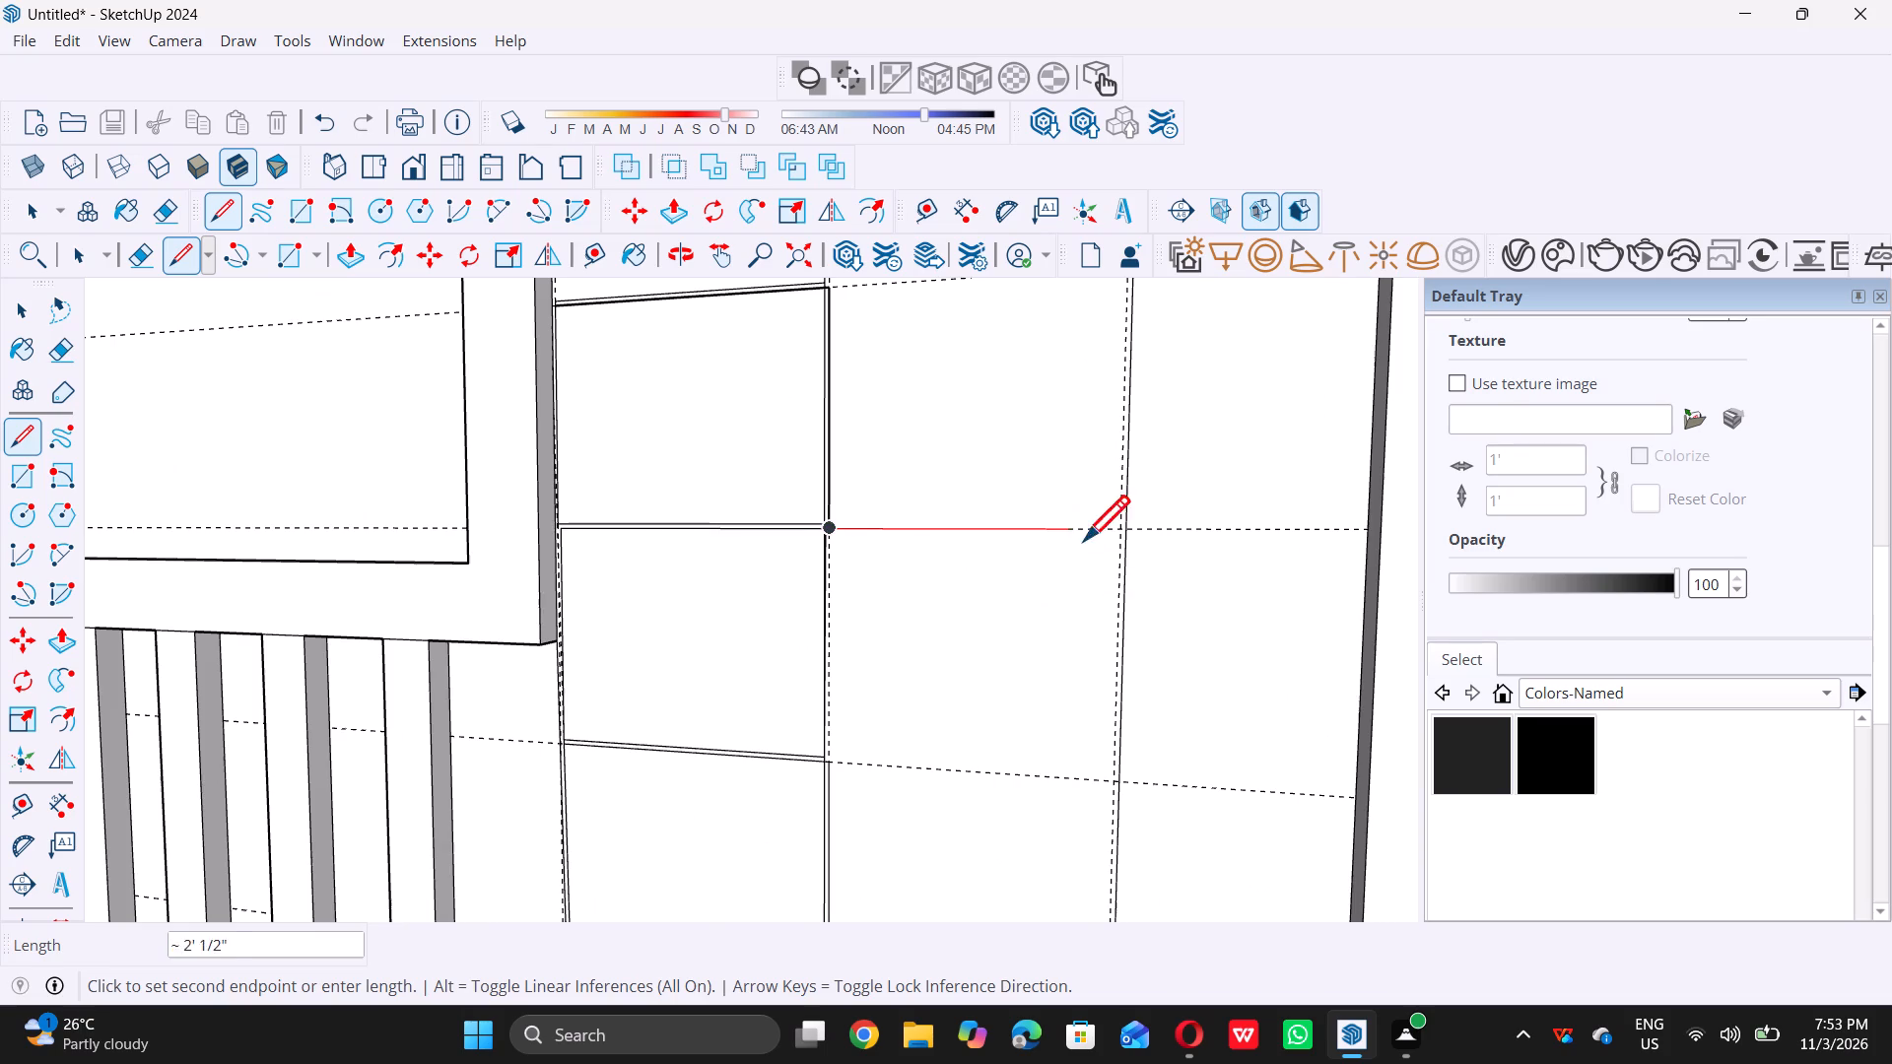
{"action": "scroll", "coordinate": [1115, 530], "scroll_direction": "up", "scroll_amount": 8}
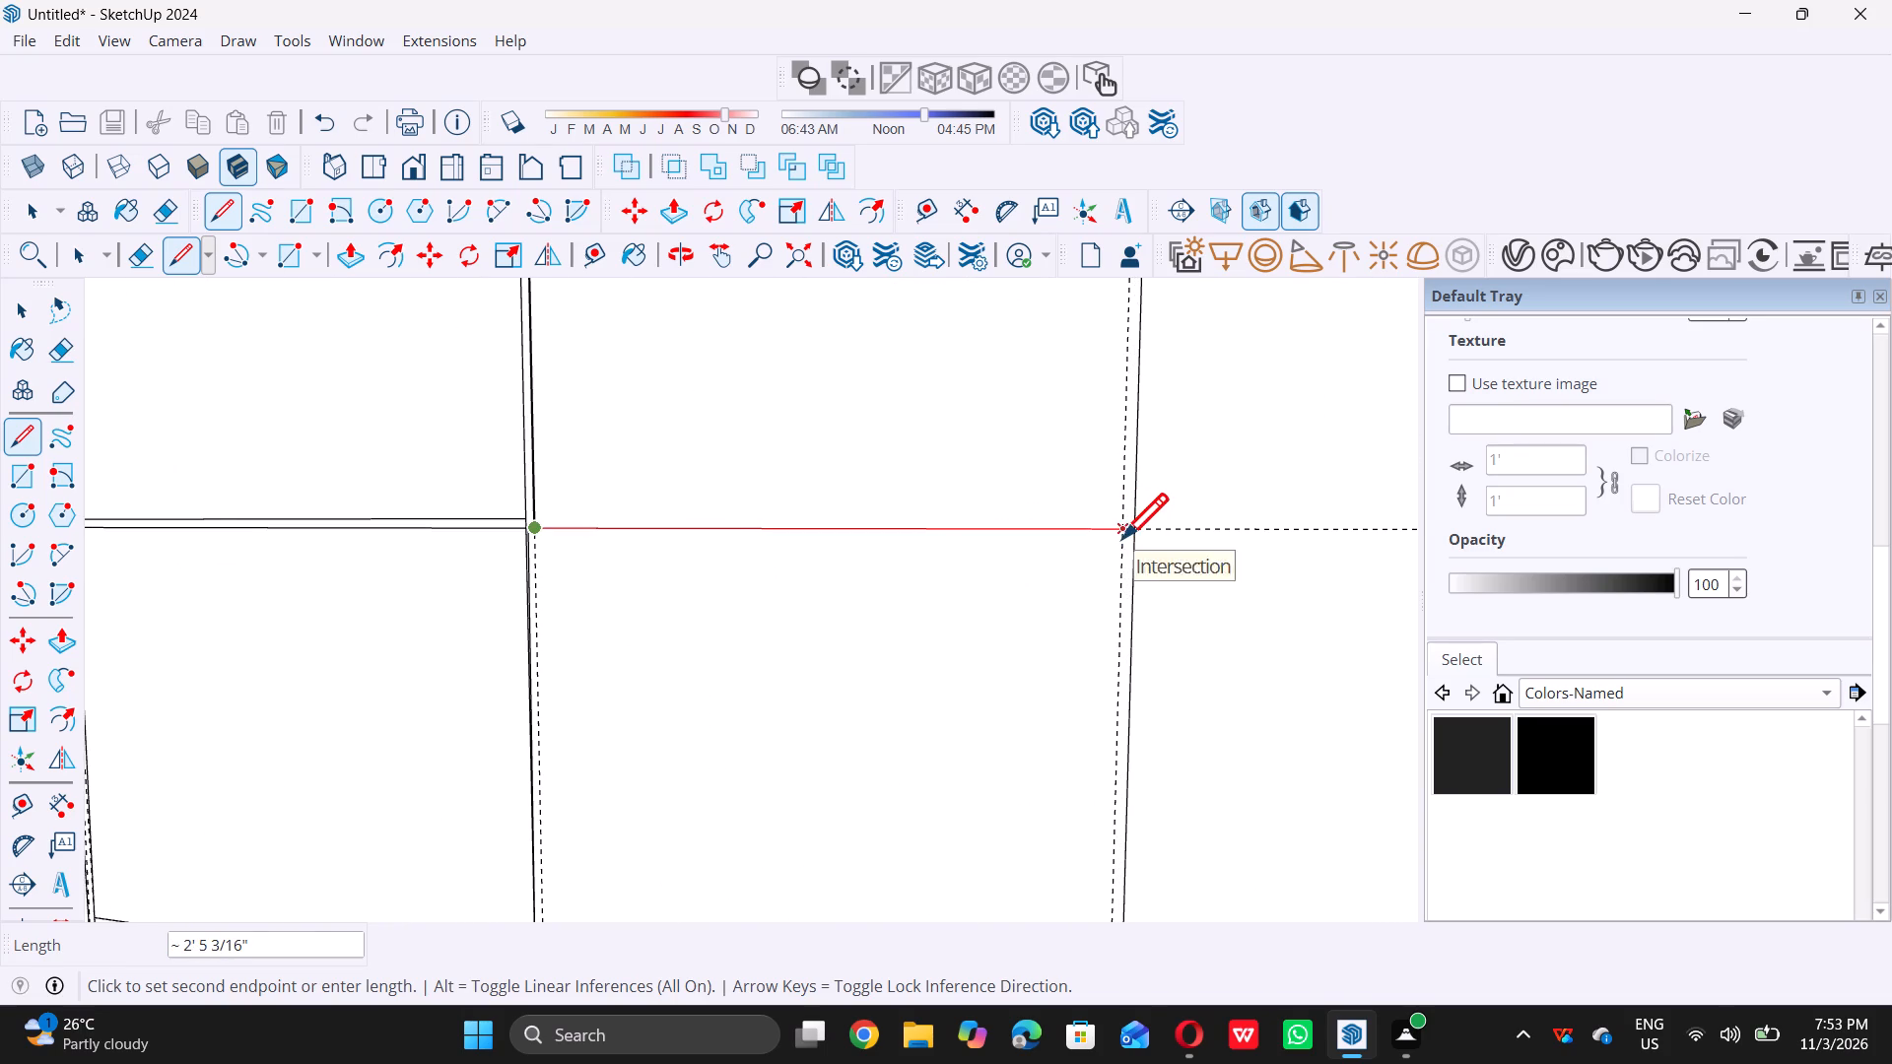
{"action": "double_click", "coordinate": [1122, 538]}
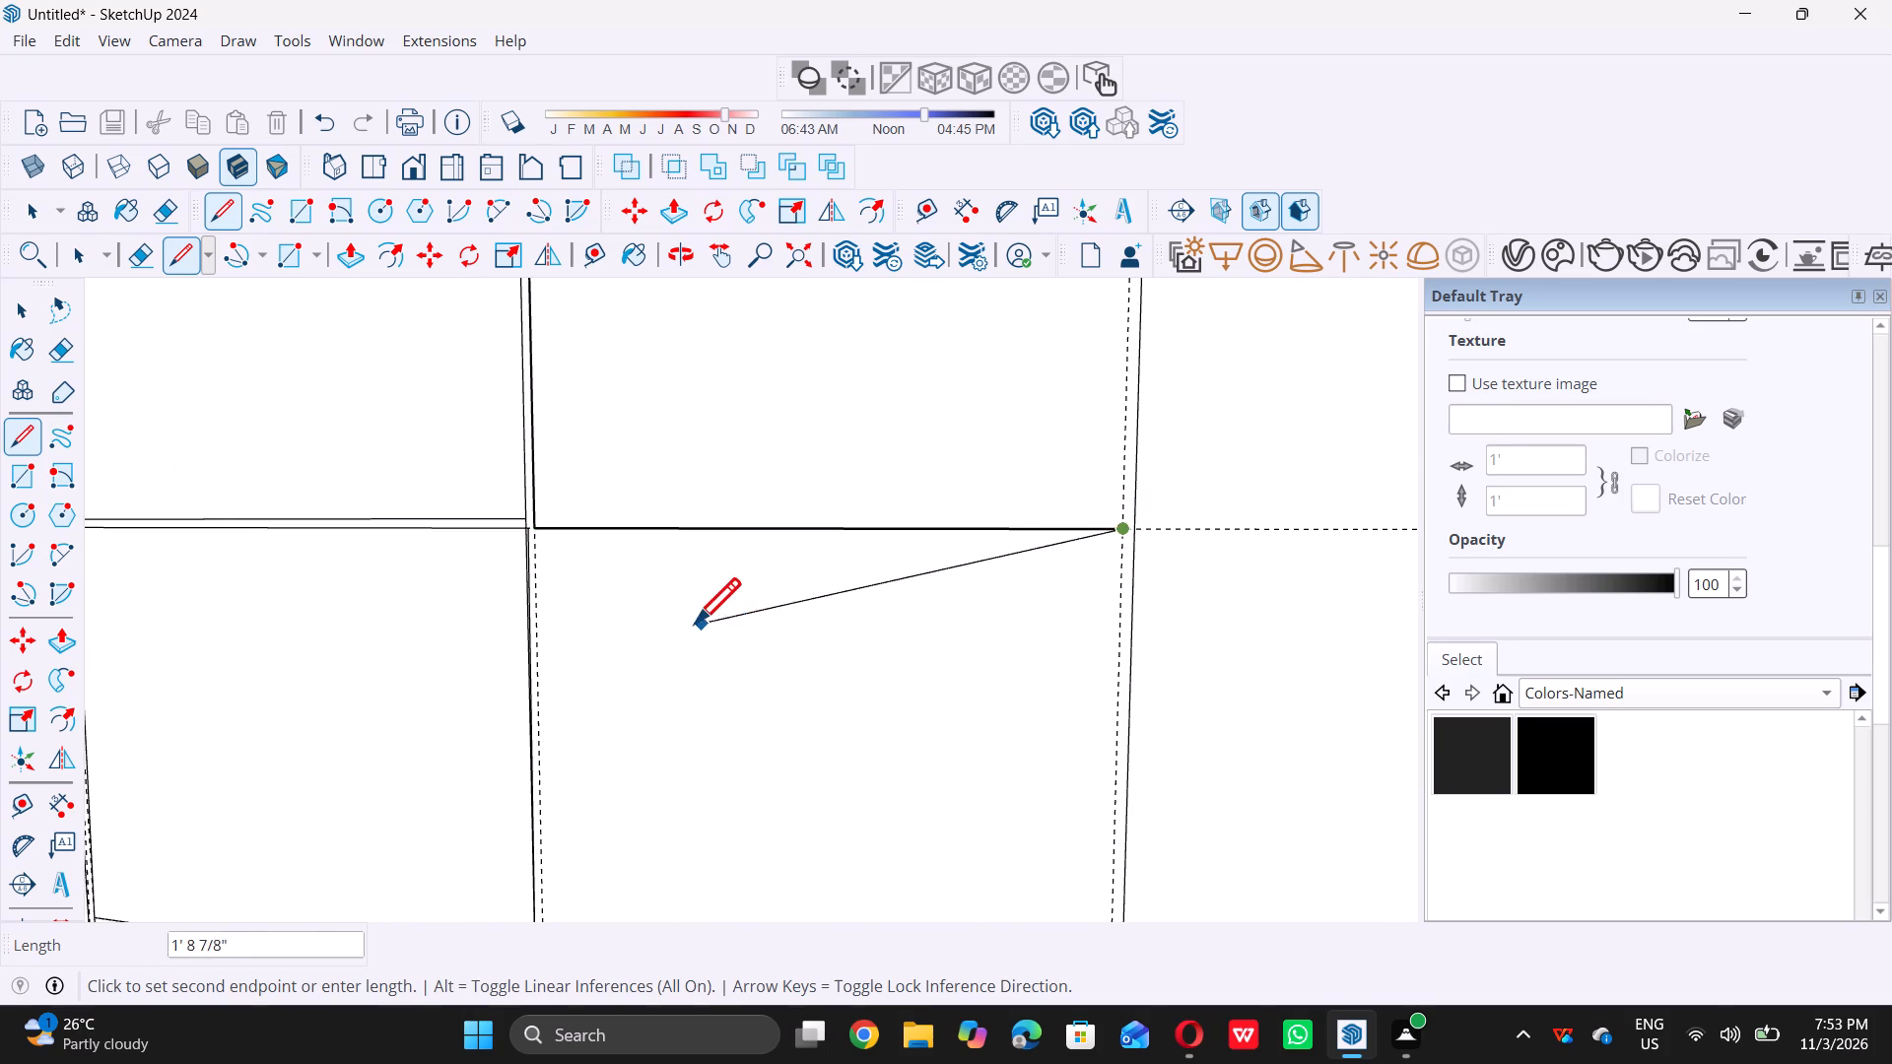
{"action": "key", "text": "space"}
Draw a parallel line about 2' 5 3/4" just above it, from the first panel's upper division line end to the outer inset guide.
{"action": "scroll", "coordinate": [489, 544], "scroll_direction": "up", "scroll_amount": 6}
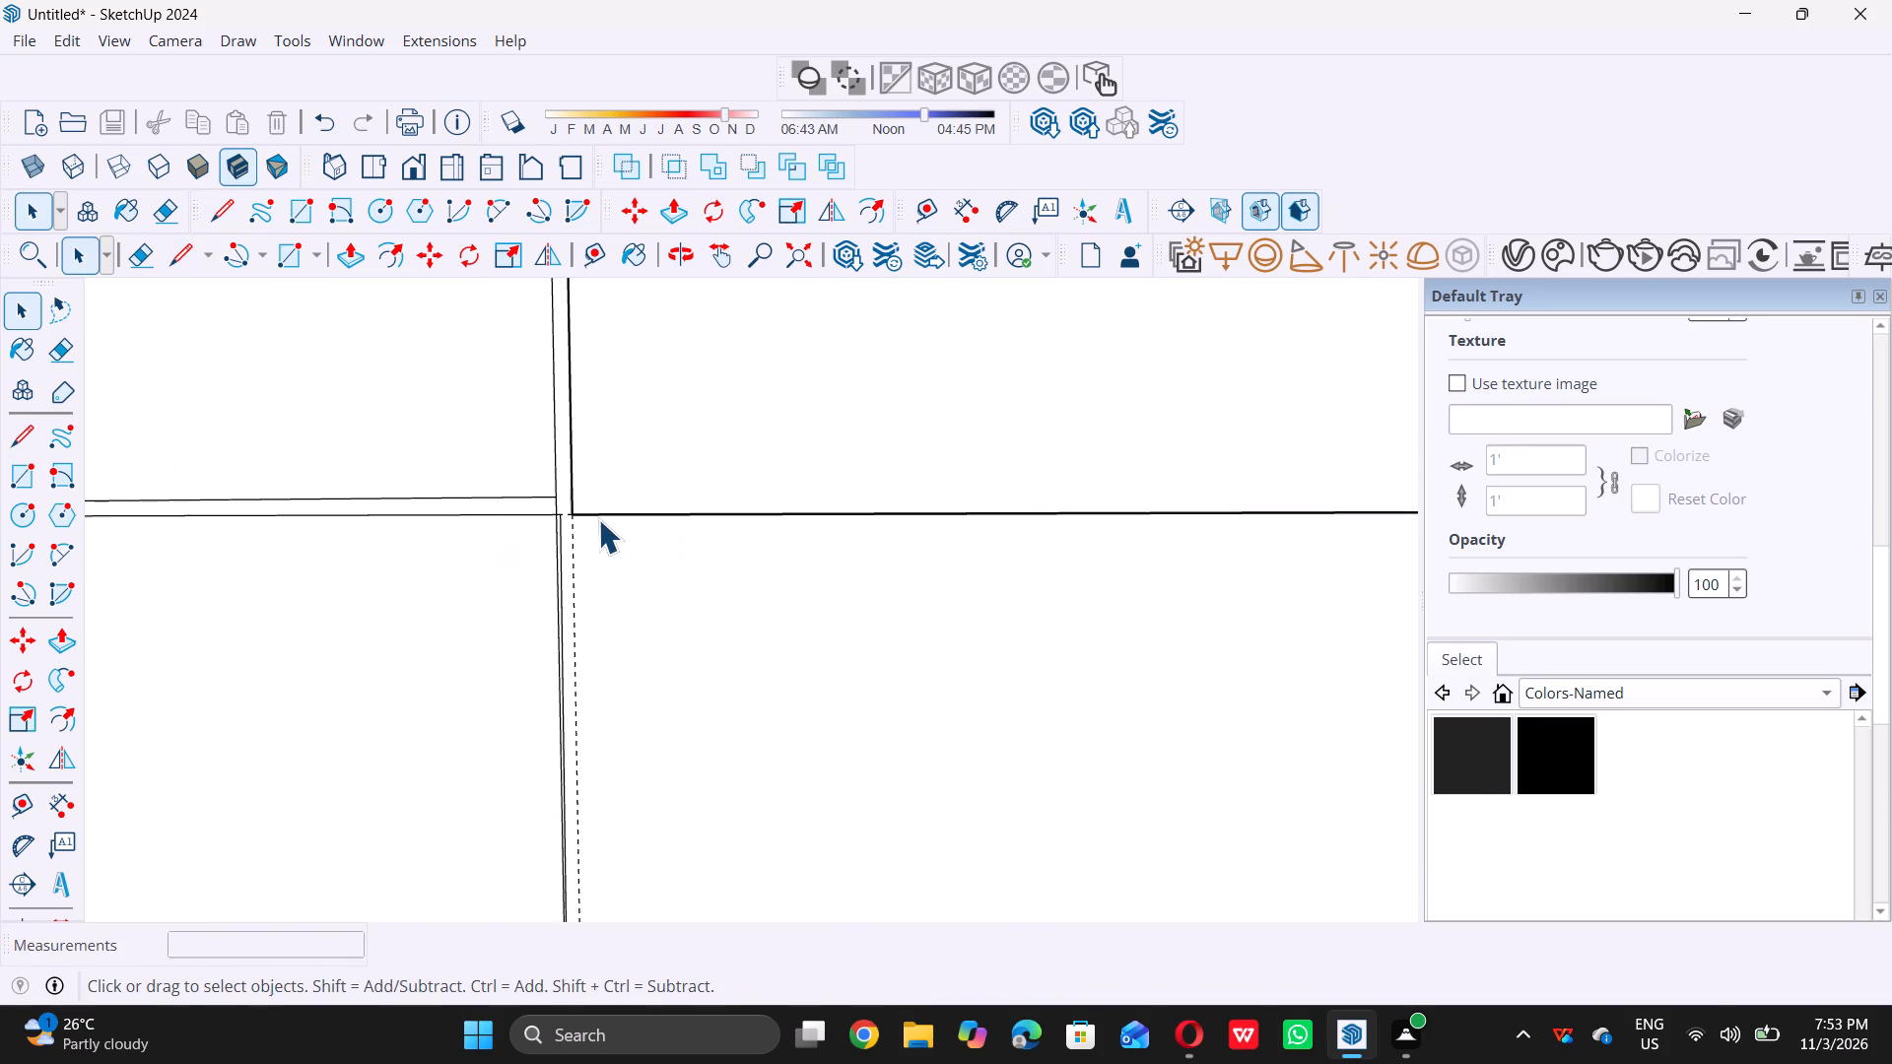
{"action": "scroll", "coordinate": [587, 509], "scroll_direction": "up", "scroll_amount": 11}
{"action": "key", "text": "l"}
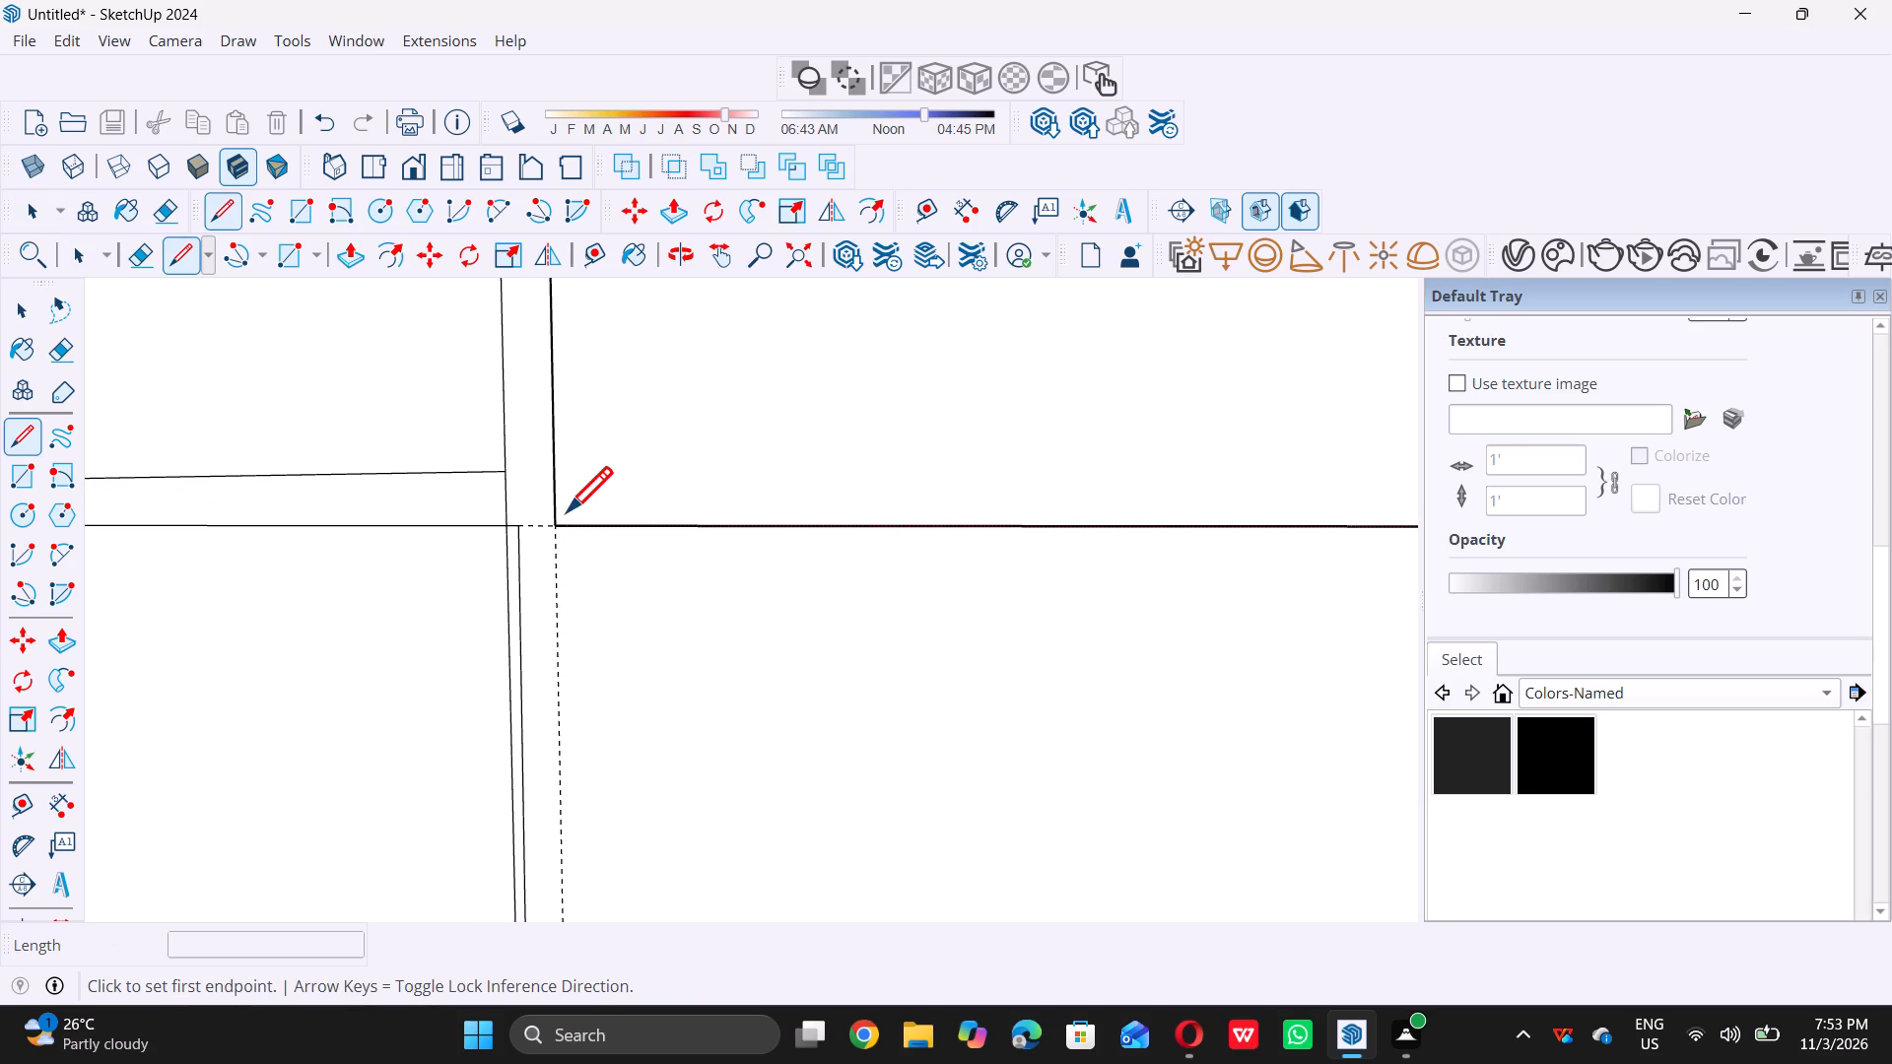
{"action": "left_click", "coordinate": [507, 472]}
{"action": "scroll", "coordinate": [662, 474], "scroll_direction": "down", "scroll_amount": 5}
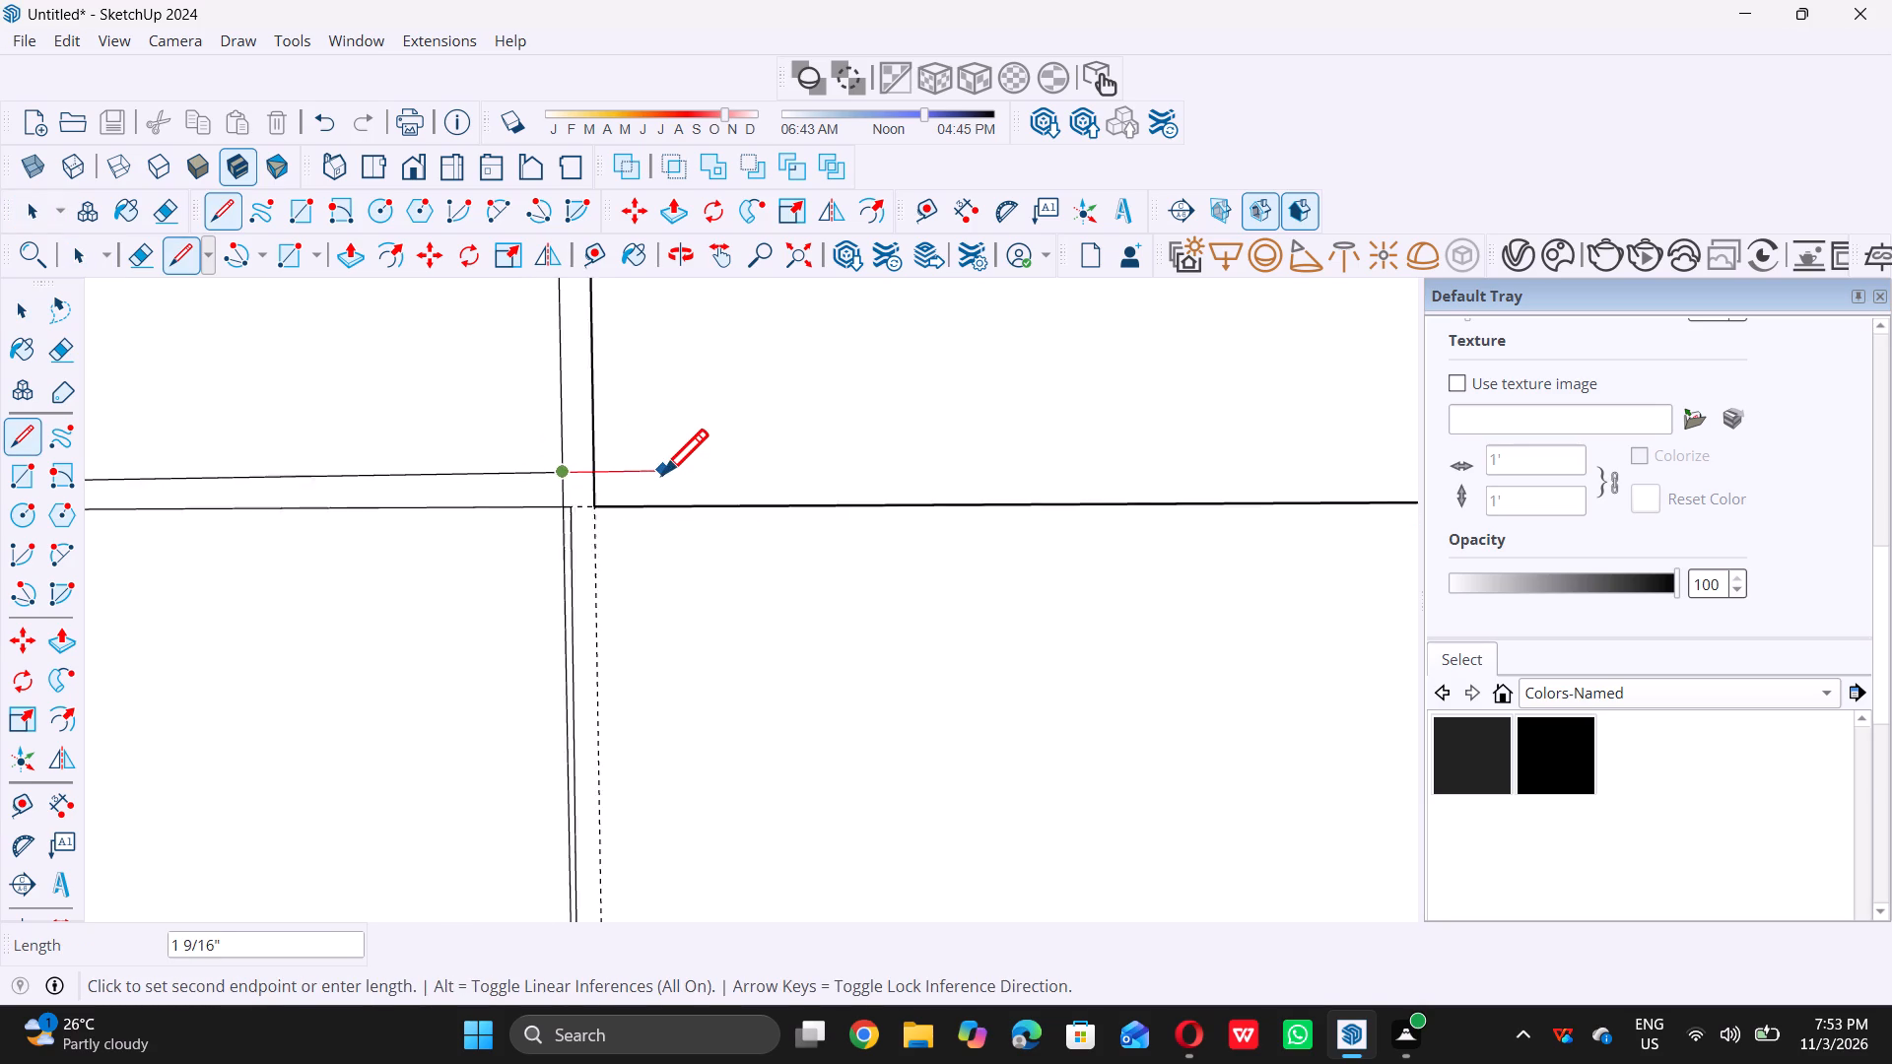
{"action": "scroll", "coordinate": [662, 474], "scroll_direction": "down", "scroll_amount": 19}
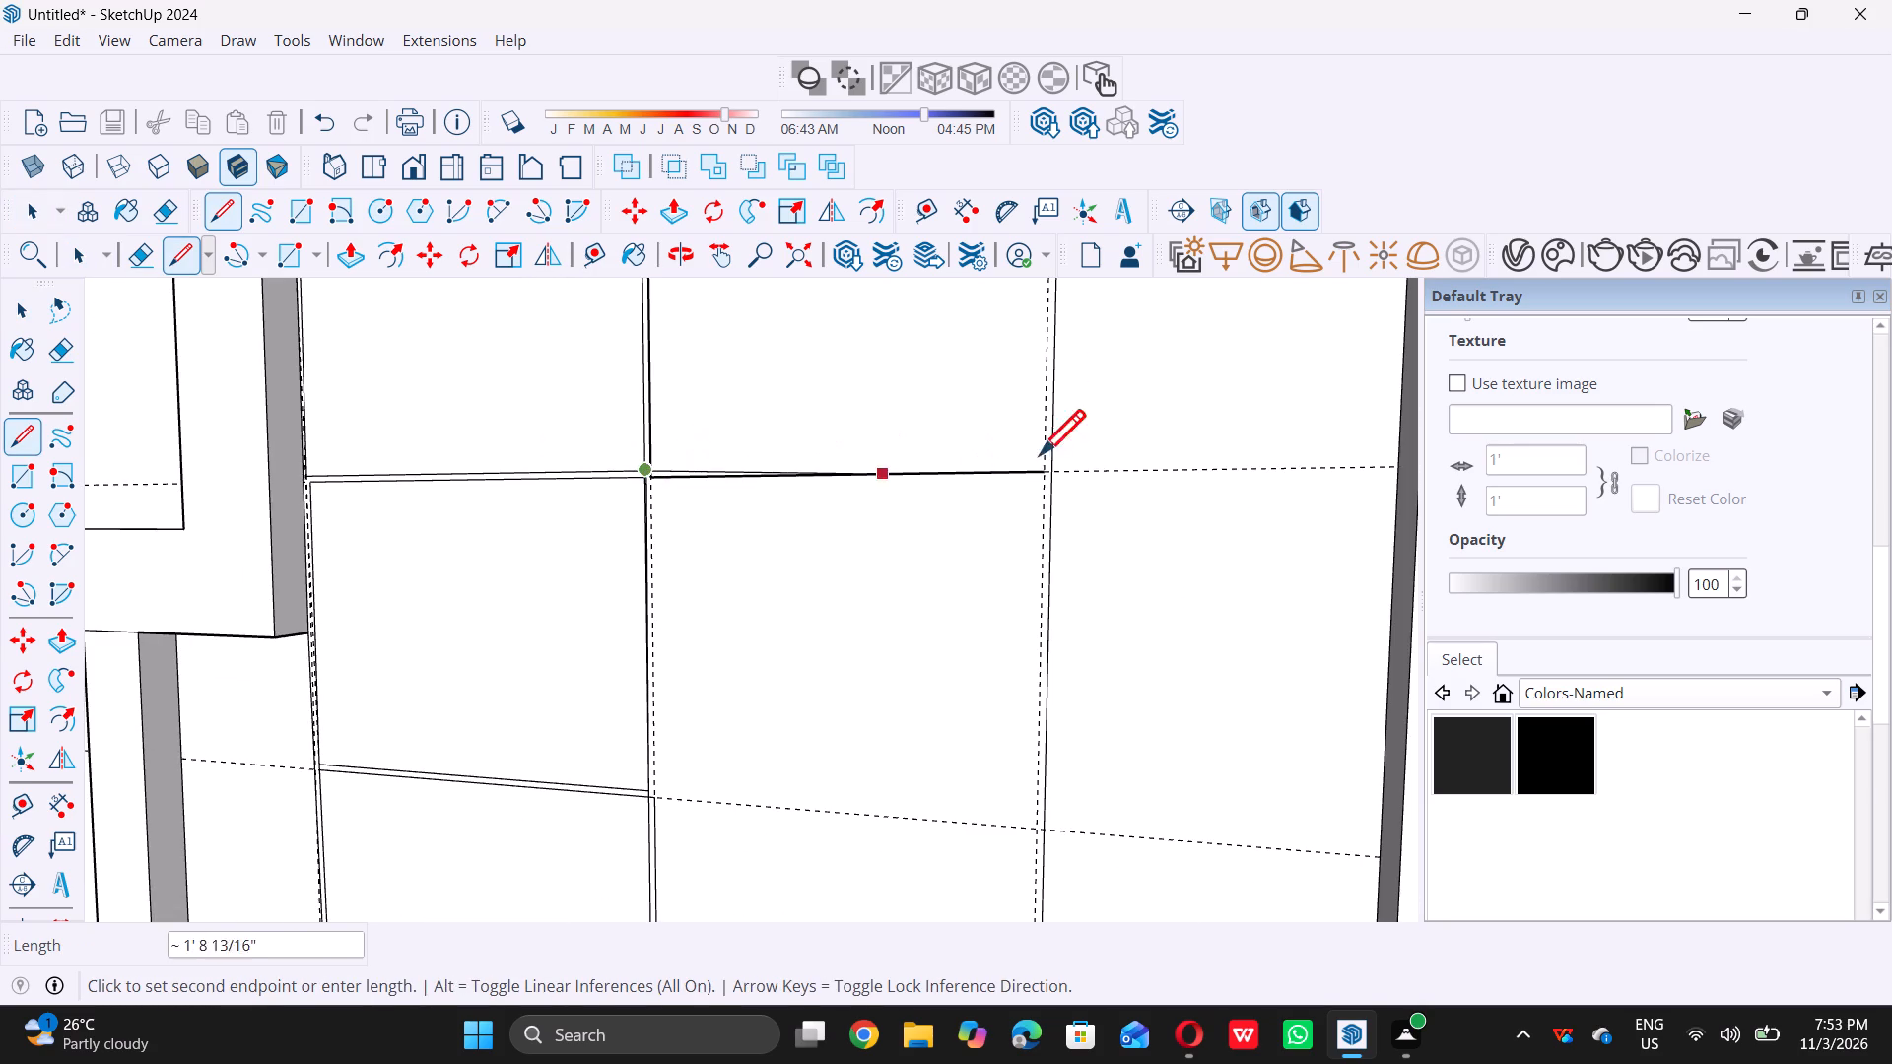
{"action": "scroll", "coordinate": [1077, 449], "scroll_direction": "up", "scroll_amount": 9}
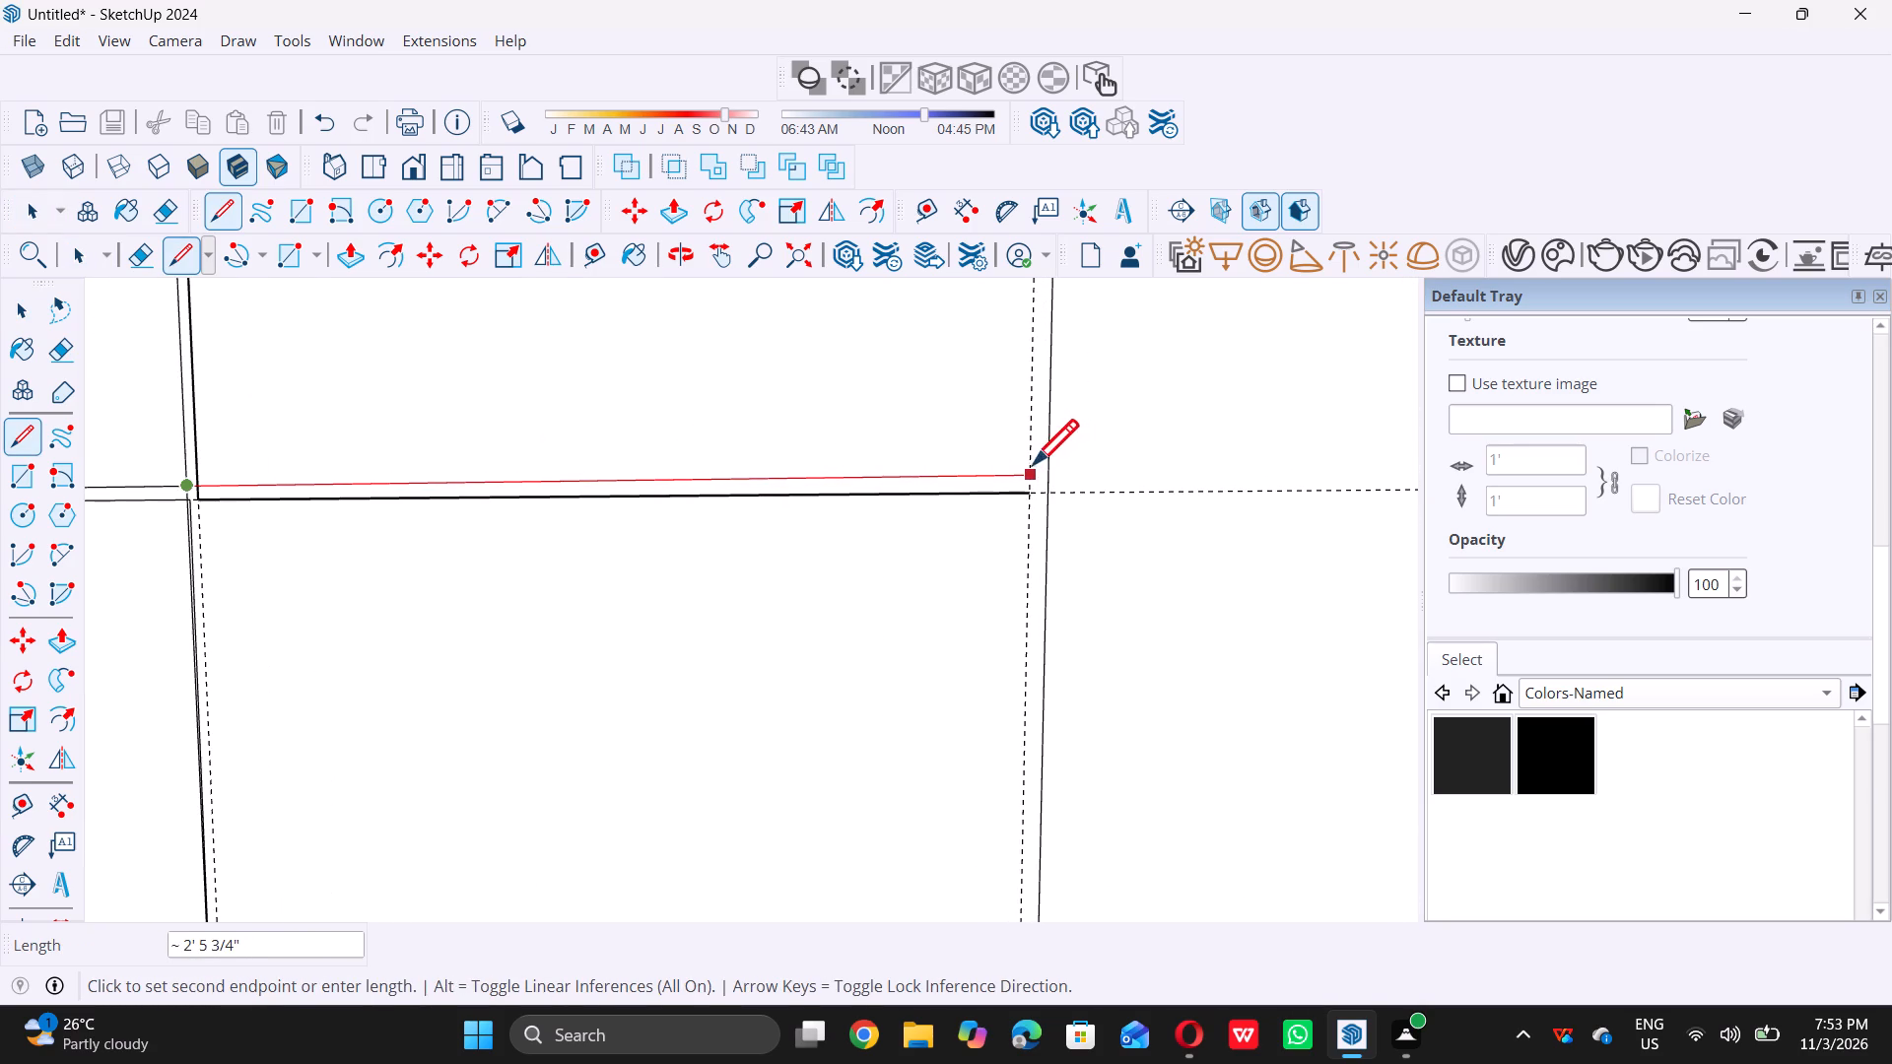
{"action": "left_click", "coordinate": [1033, 468]}
Draw a vertical line about 2' 11/16" up the outer inset guide to the fourth-lowest cell's upper division guide.
{"action": "scroll", "coordinate": [1019, 456], "scroll_direction": "down", "scroll_amount": 6}
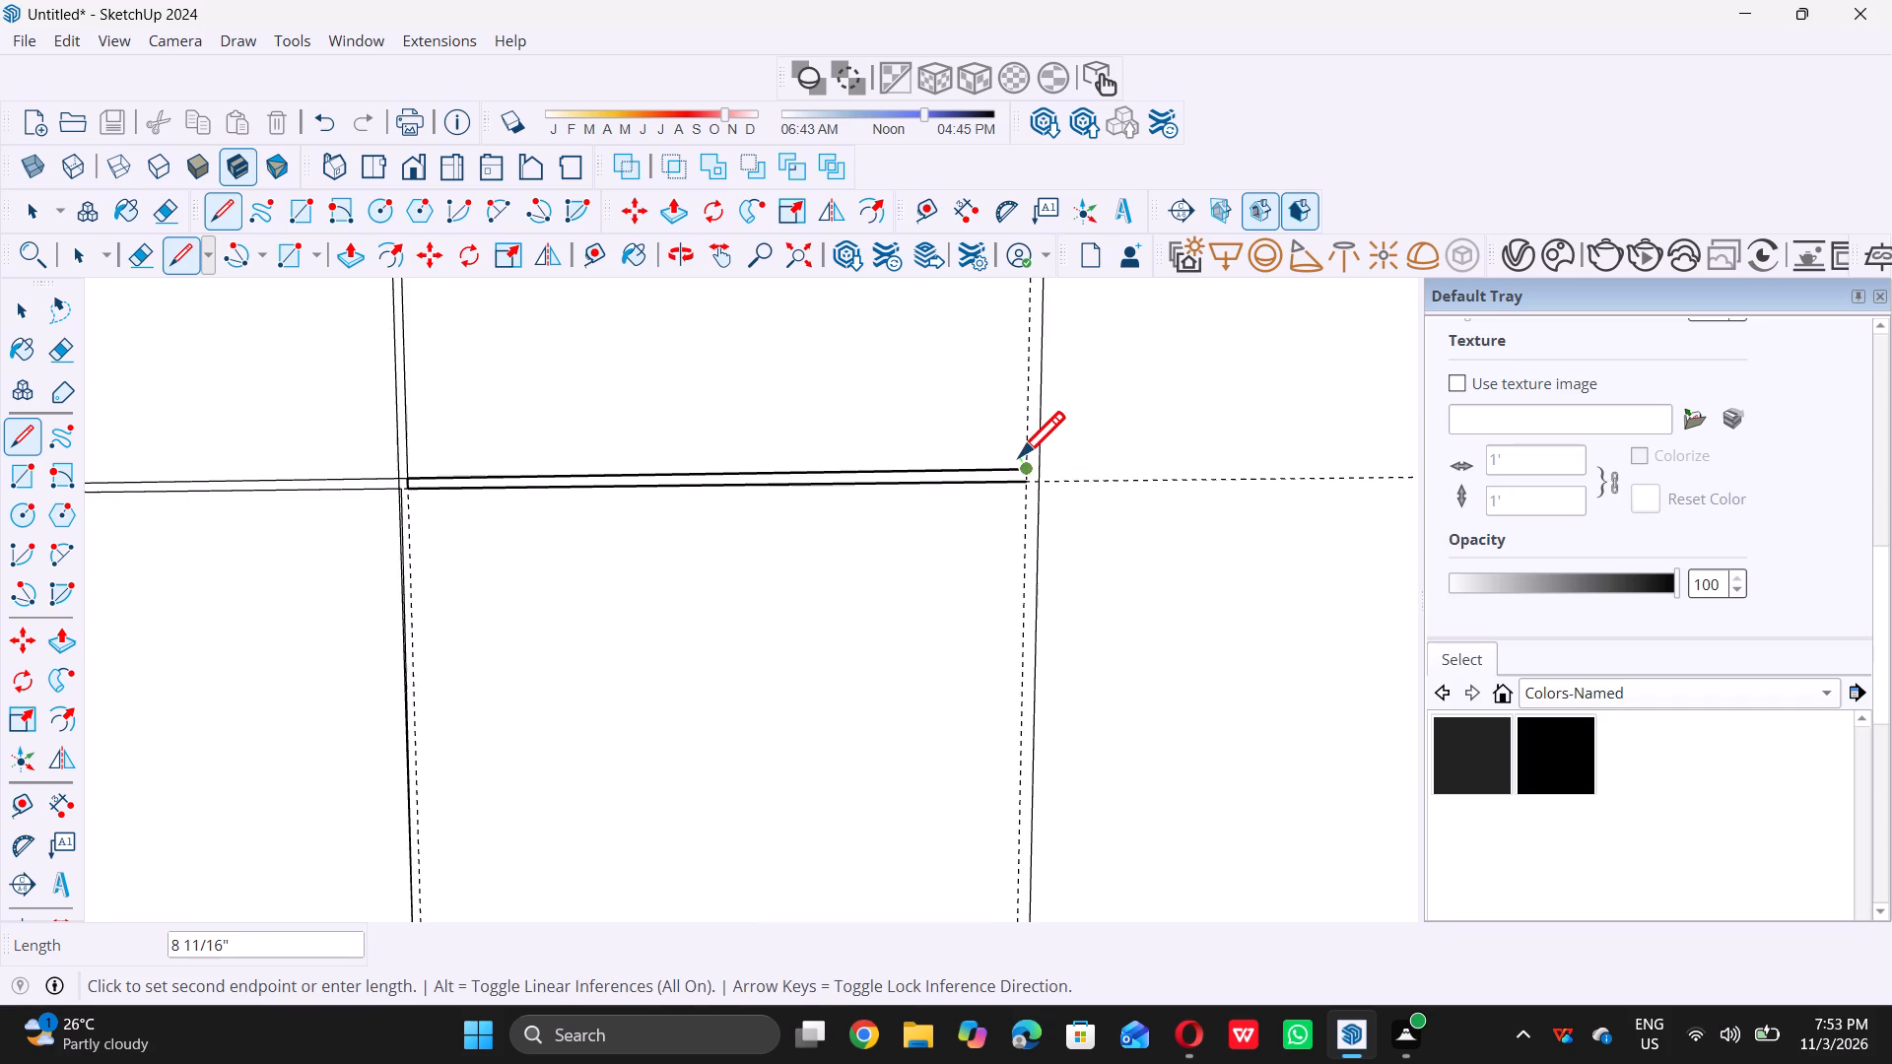
{"action": "scroll", "coordinate": [1019, 456], "scroll_direction": "down", "scroll_amount": 20}
{"action": "scroll", "coordinate": [1019, 456], "scroll_direction": "down", "scroll_amount": 3}
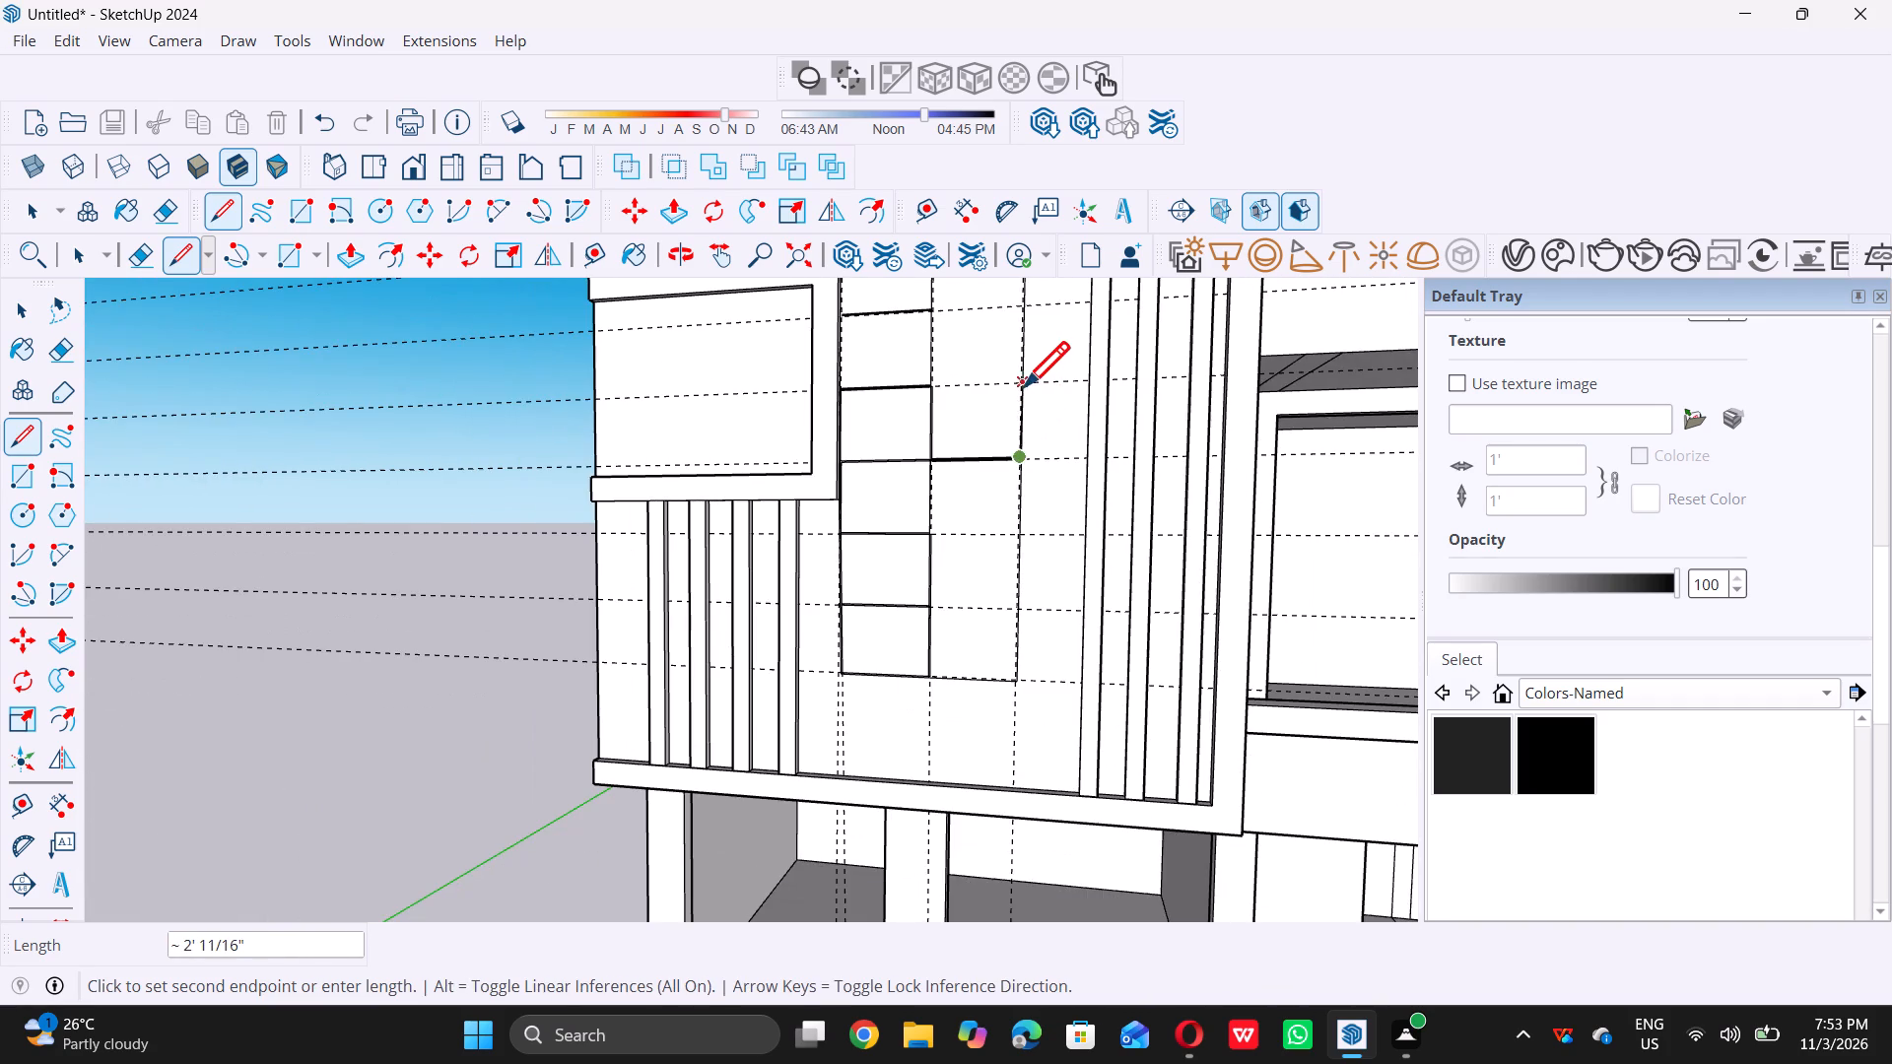
{"action": "scroll", "coordinate": [1019, 383], "scroll_direction": "up", "scroll_amount": 20}
{"action": "scroll", "coordinate": [1019, 383], "scroll_direction": "up", "scroll_amount": 2}
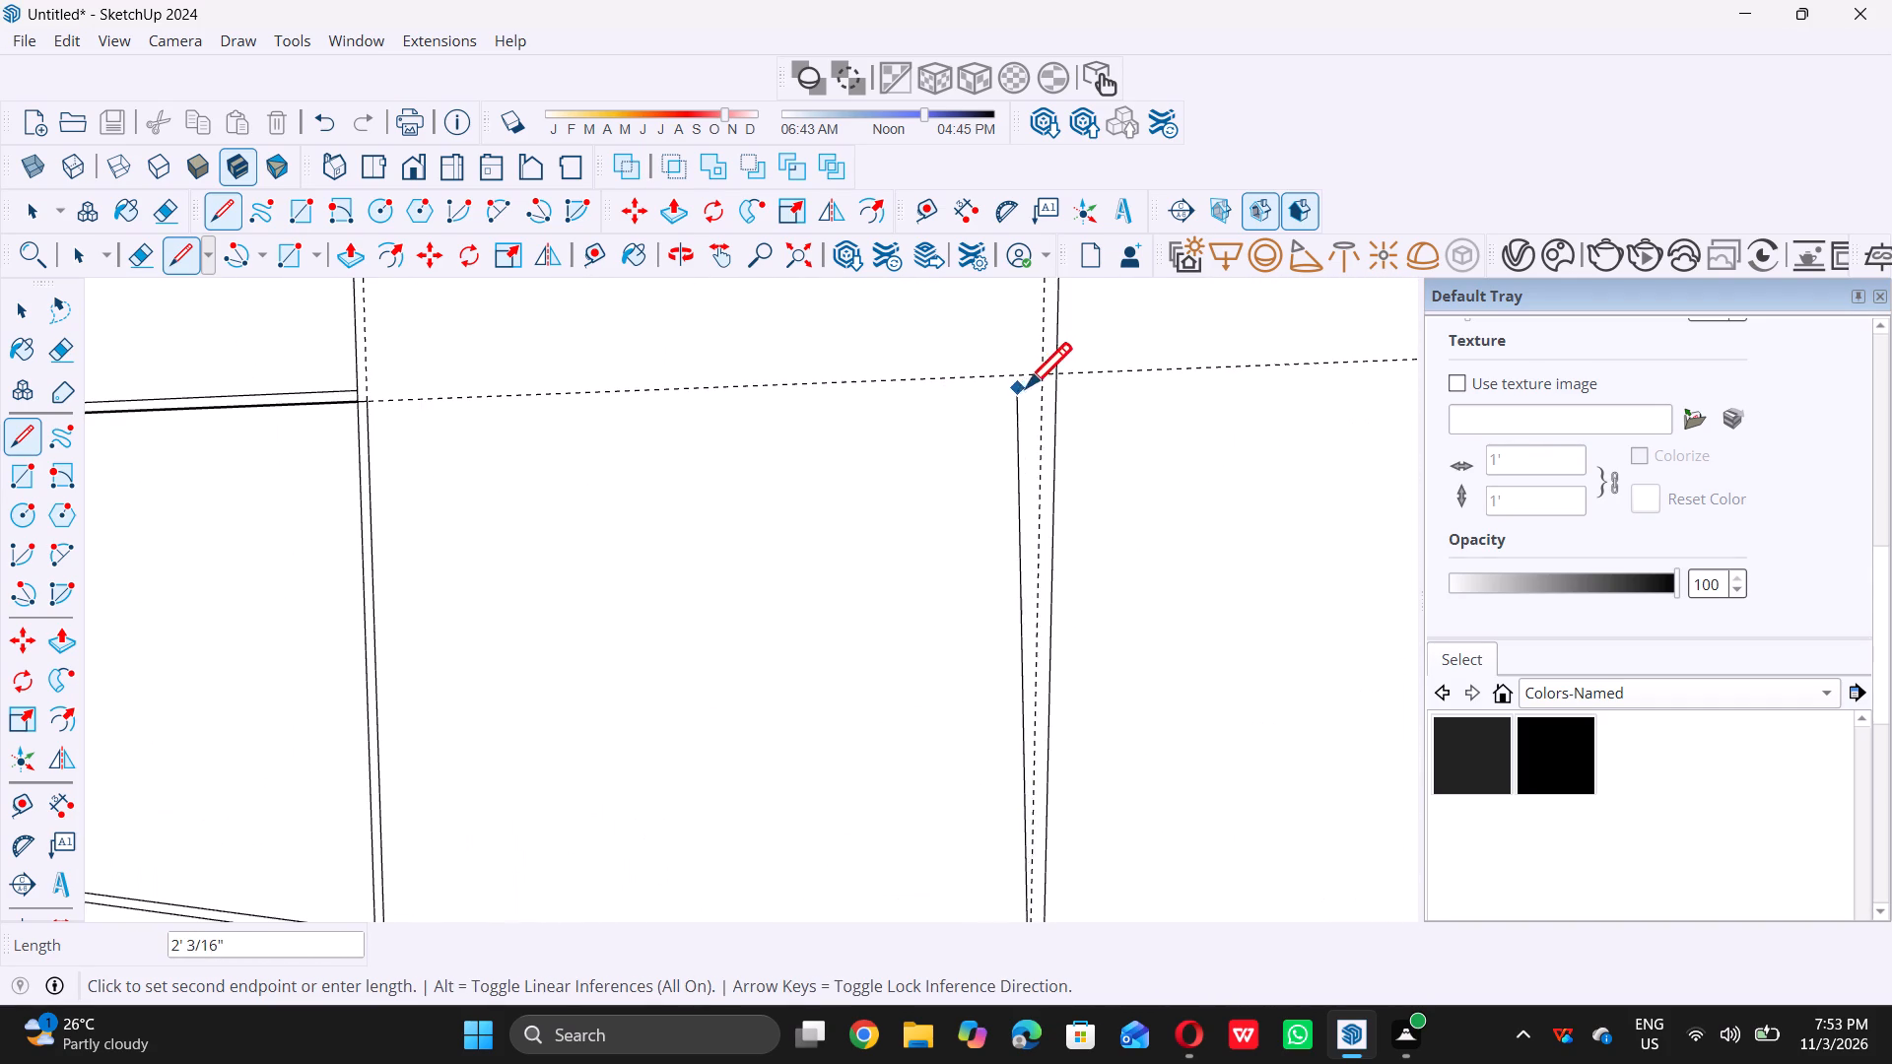
{"action": "left_click", "coordinate": [1039, 383]}
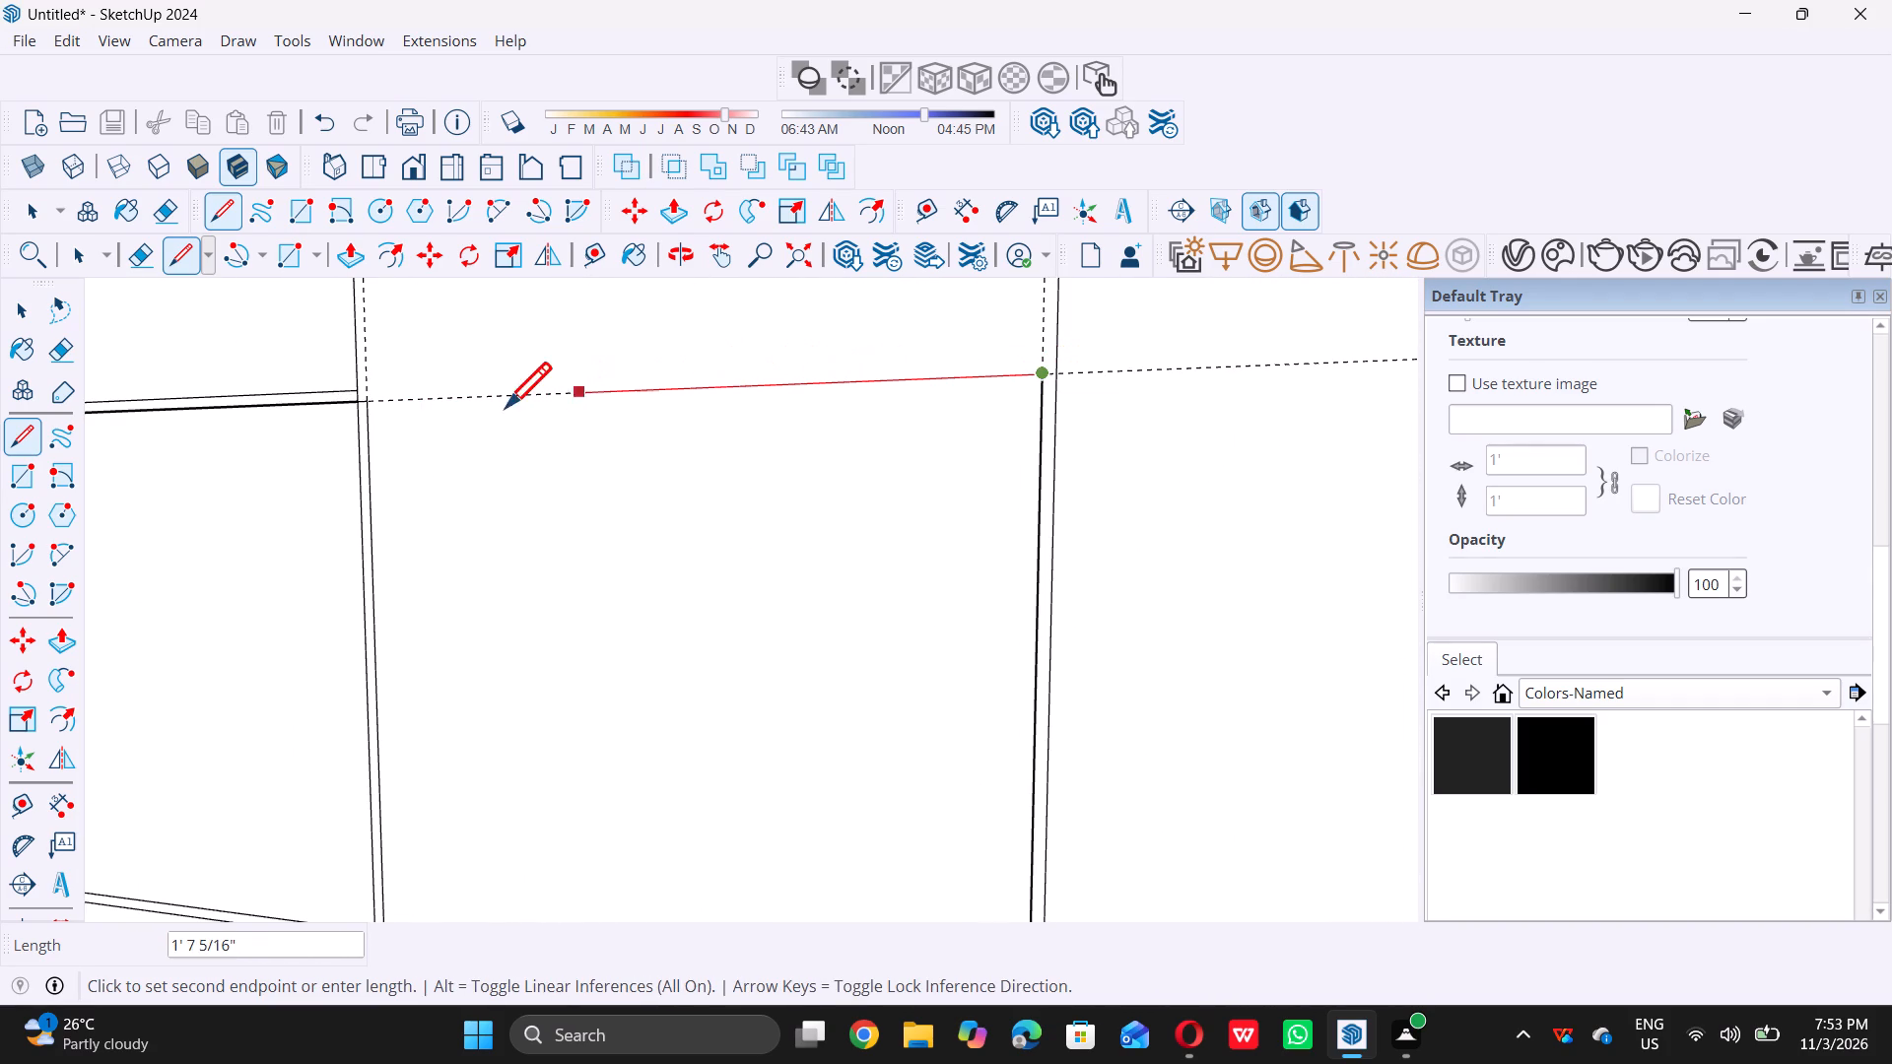
Draw a horizontal line about 2' 5 13/16" back to the central division and join it upward with a 1/2" line.
{"action": "triple_click", "coordinate": [357, 404]}
{"action": "scroll", "coordinate": [338, 372], "scroll_direction": "up", "scroll_amount": 11}
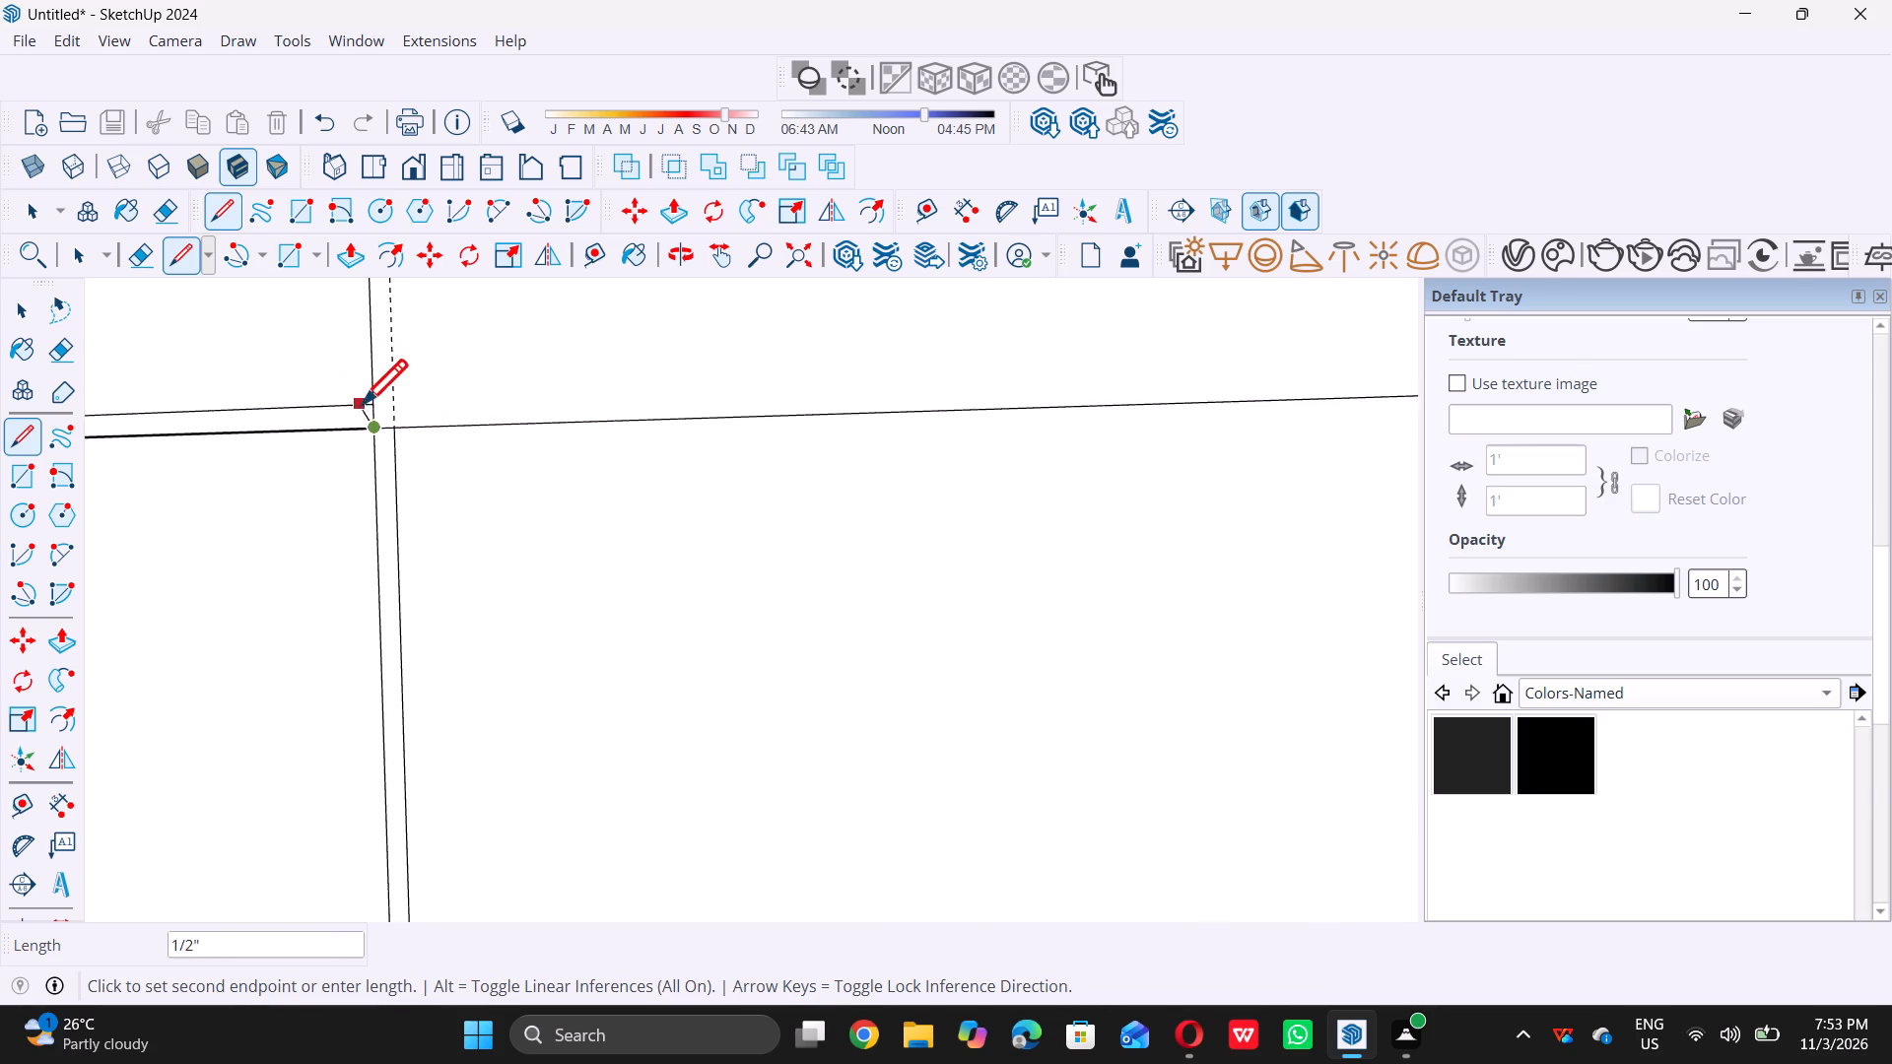
{"action": "double_click", "coordinate": [378, 397]}
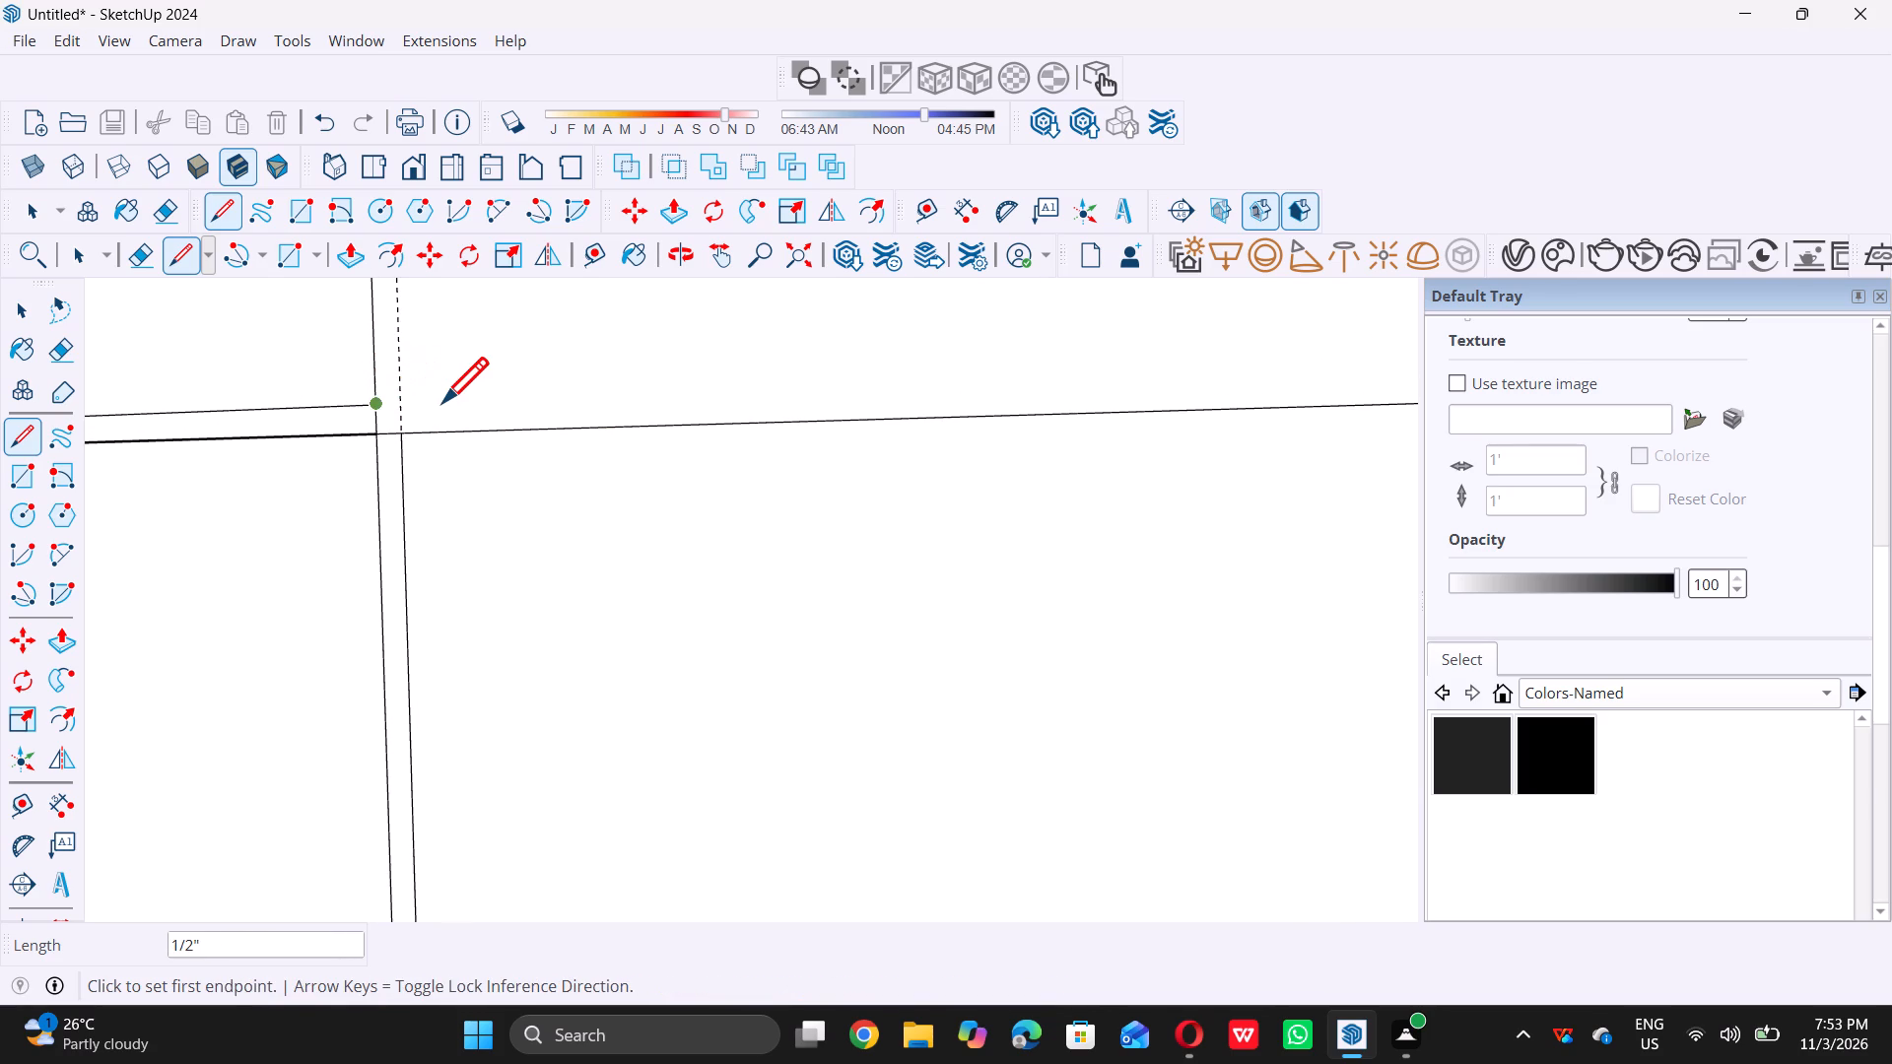
Draw a parallel line about 2' 6 3/8" above the fourth-lowest cell's top line, from the central division to the second panel's outer edge.
{"action": "scroll", "coordinate": [462, 402], "scroll_direction": "down", "scroll_amount": 3}
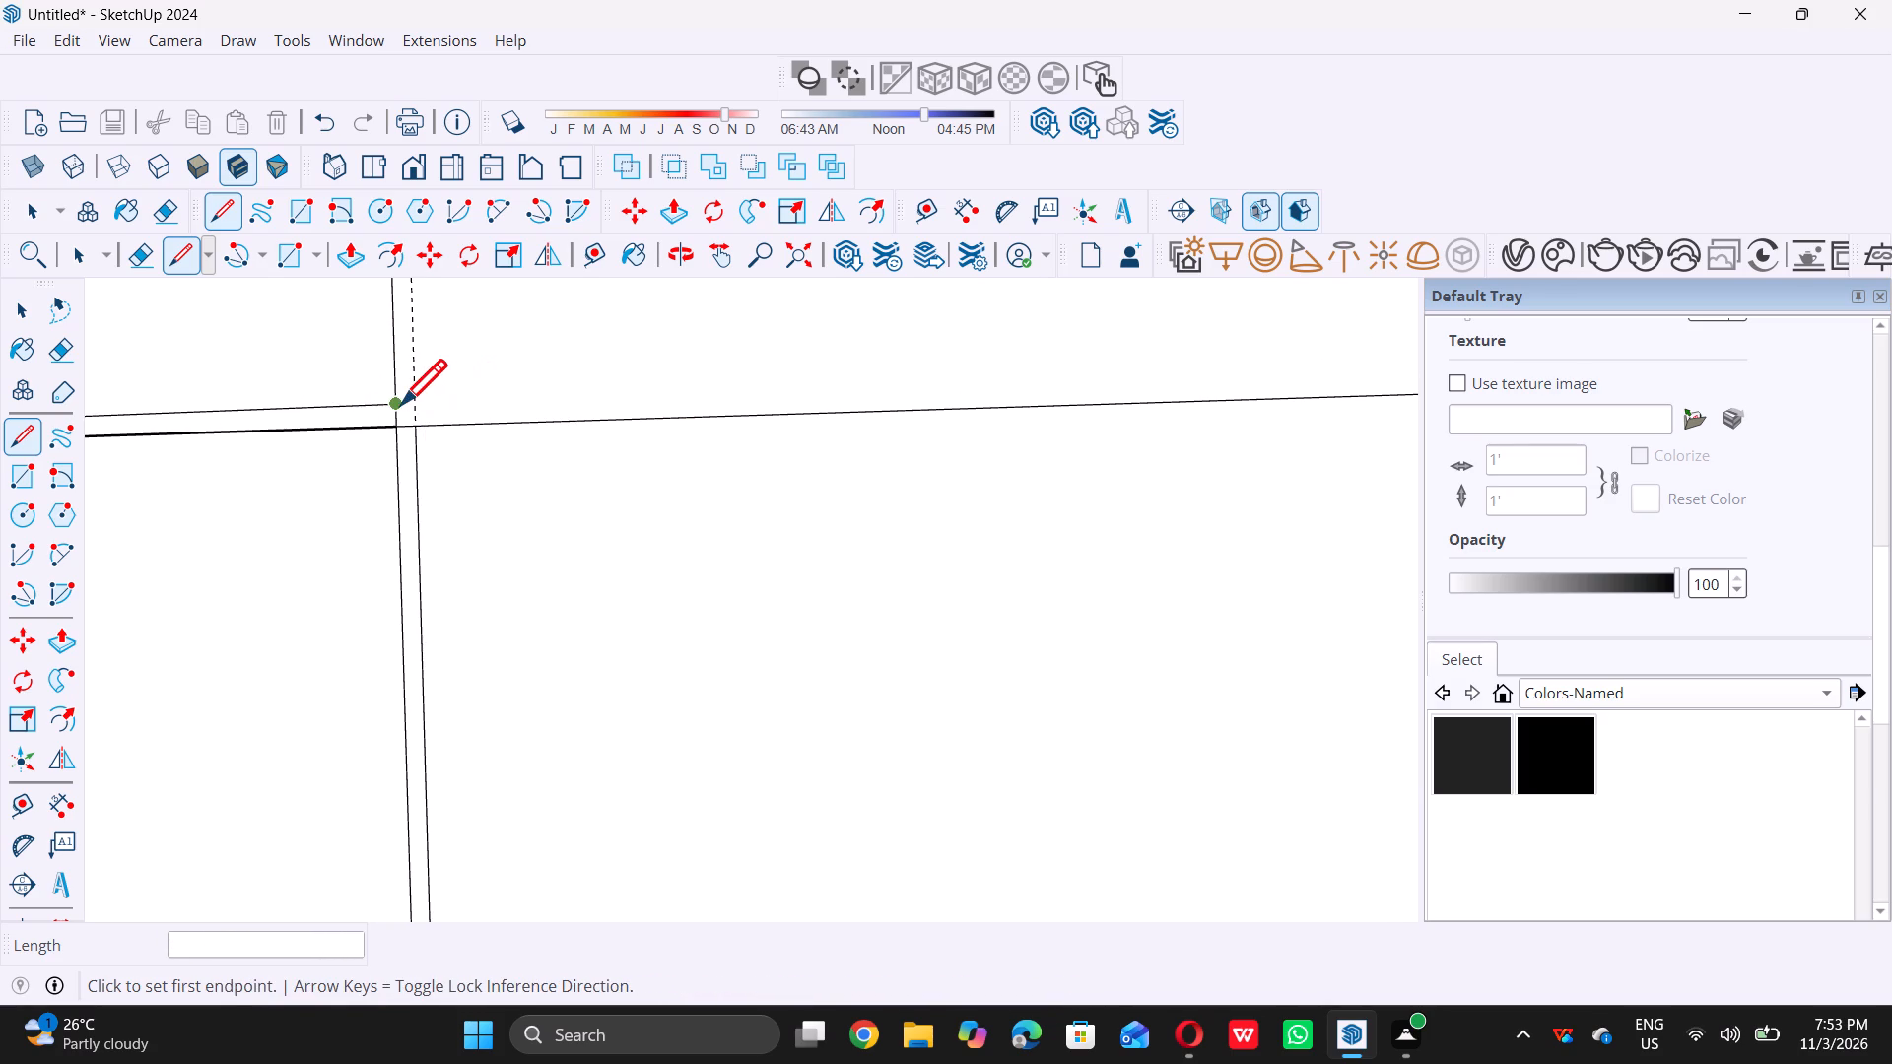
{"action": "double_click", "coordinate": [399, 402]}
{"action": "scroll", "coordinate": [594, 398], "scroll_direction": "down", "scroll_amount": 3}
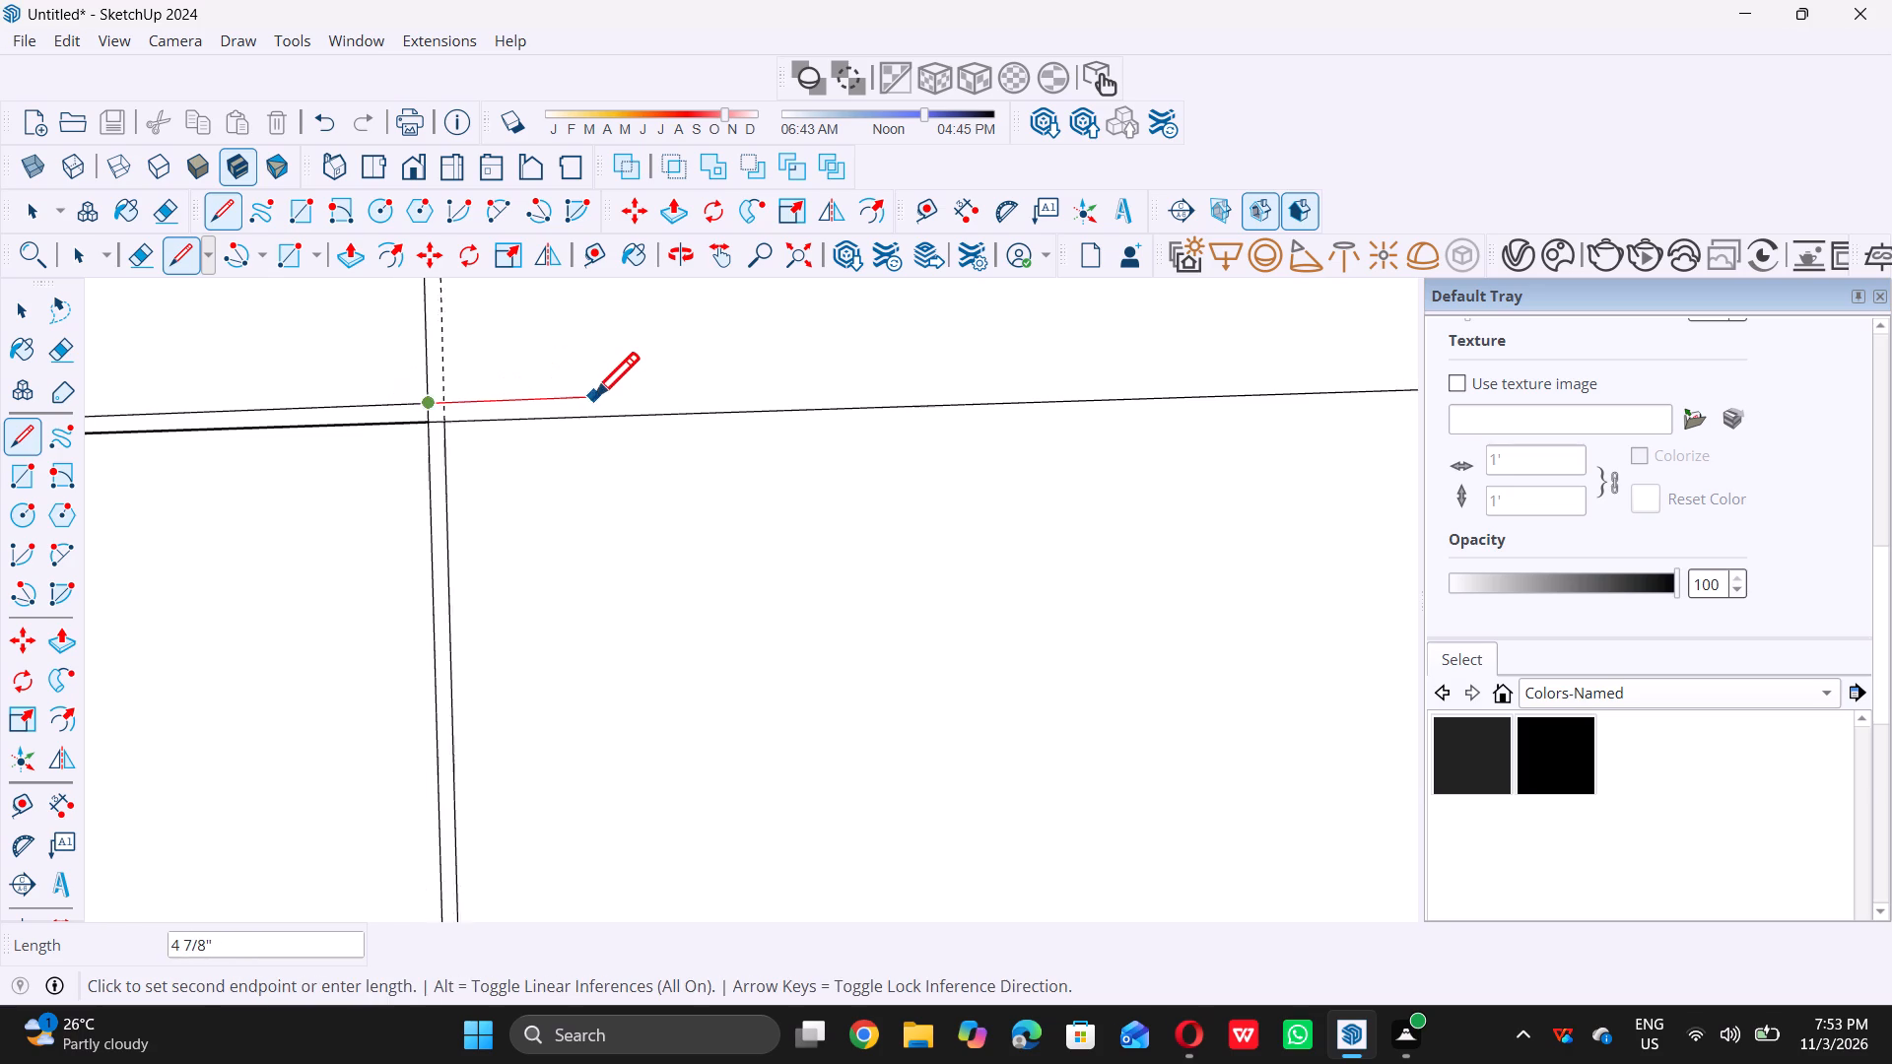
{"action": "scroll", "coordinate": [593, 397], "scroll_direction": "down", "scroll_amount": 10}
{"action": "scroll", "coordinate": [952, 396], "scroll_direction": "up", "scroll_amount": 5}
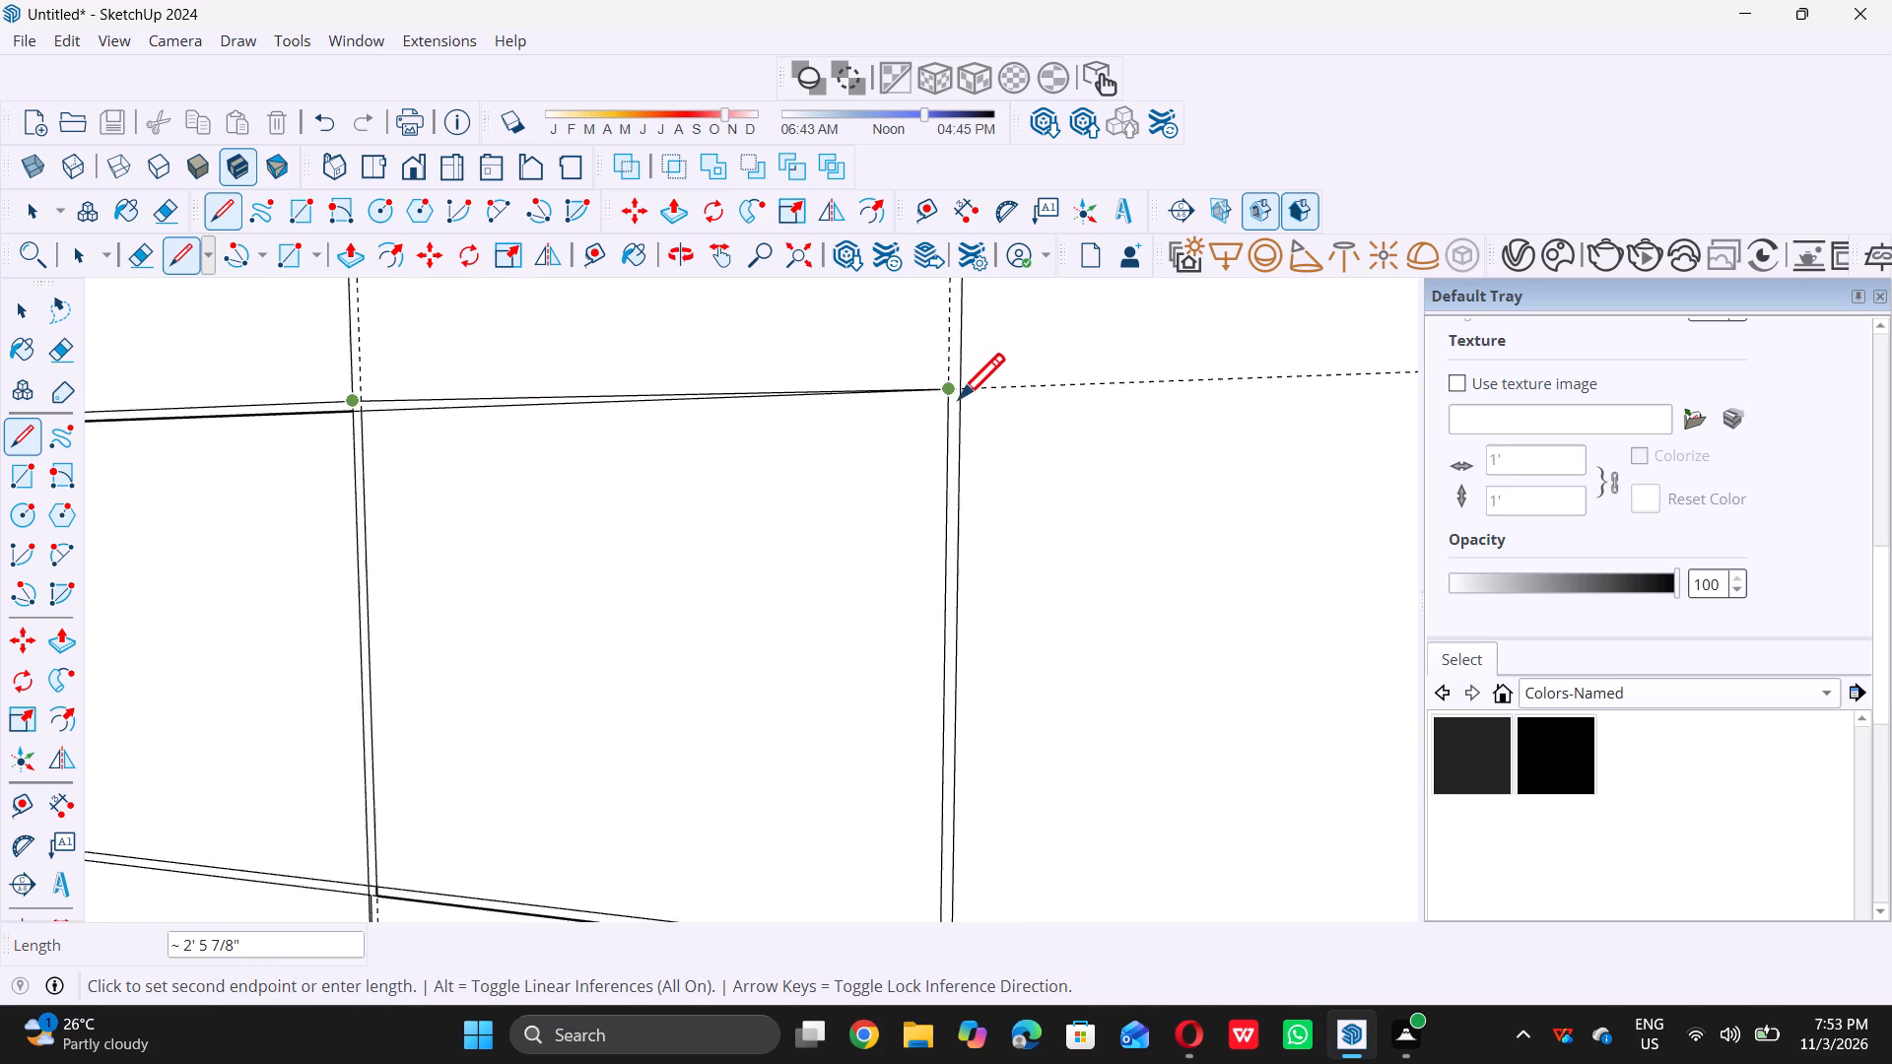
{"action": "scroll", "coordinate": [959, 398], "scroll_direction": "up", "scroll_amount": 7}
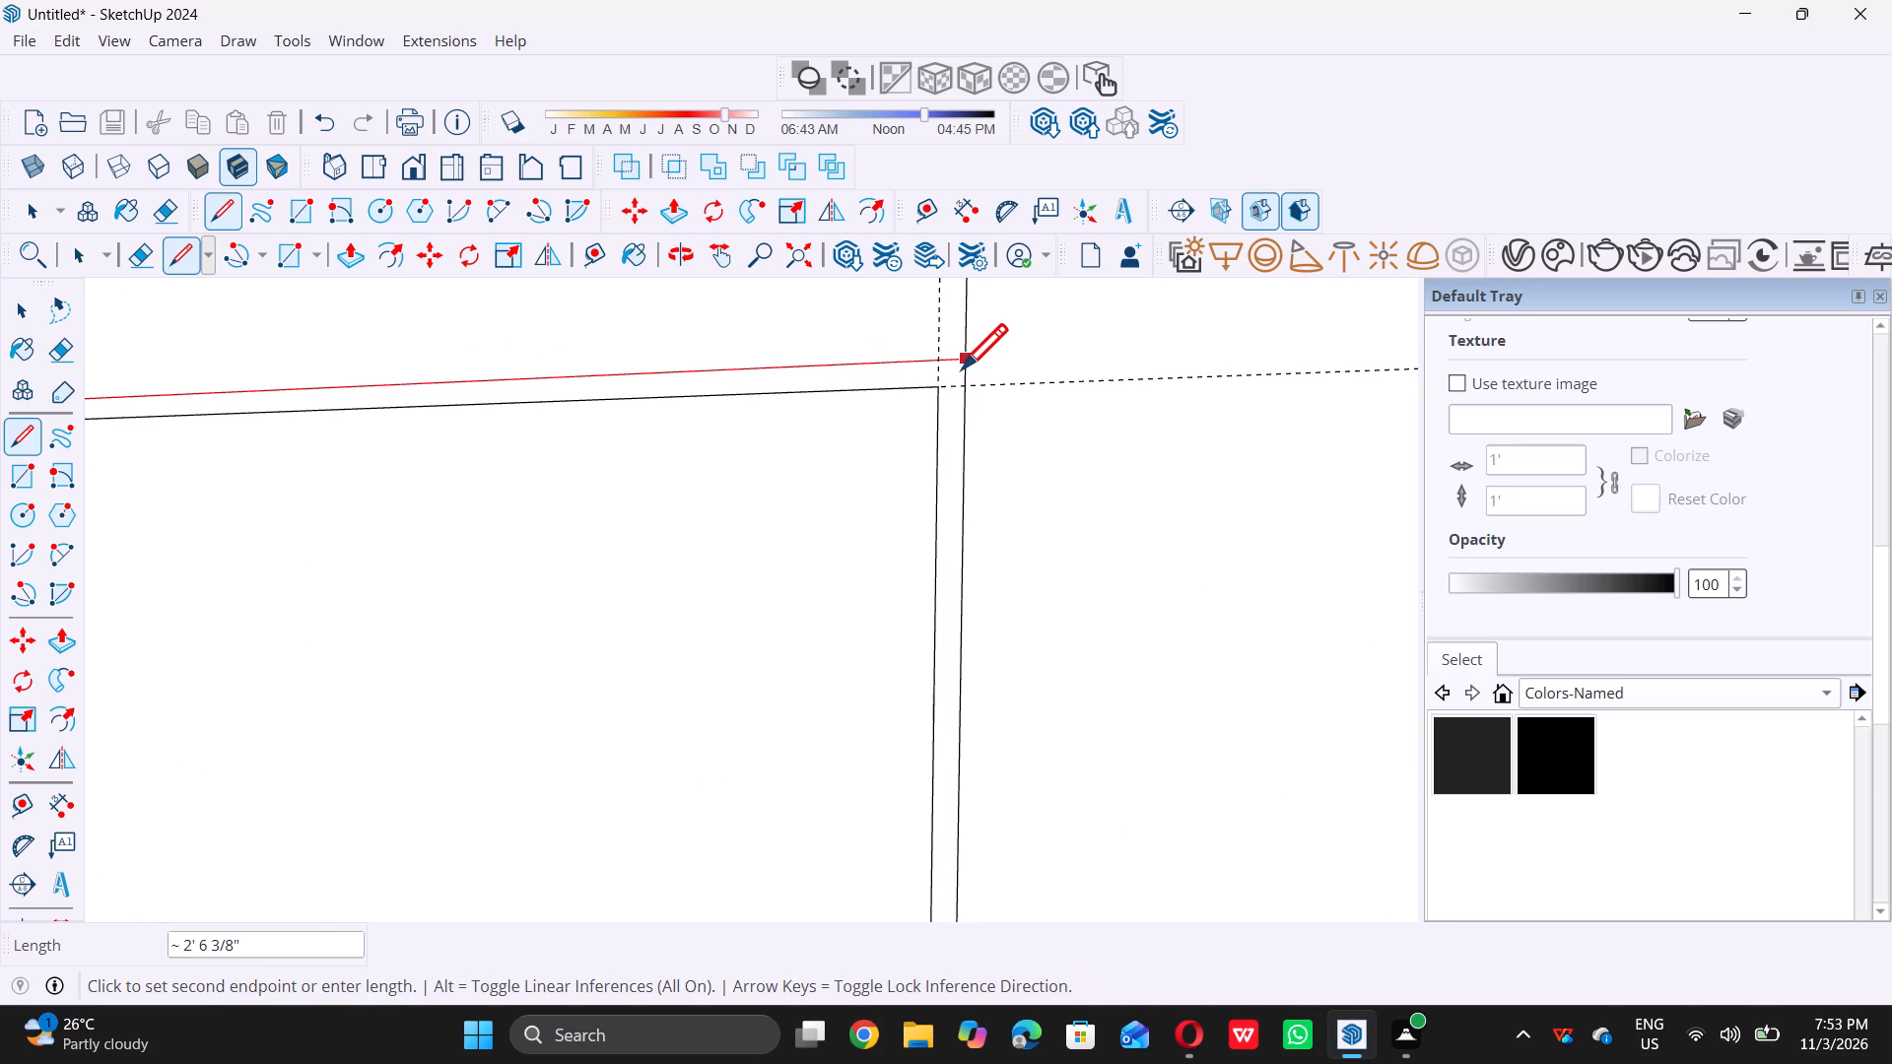
{"action": "left_click", "coordinate": [965, 363]}
Draw a vertical line about 2' 1 3/16" down the central guide to the third-lowest cell's lower division guide.
{"action": "scroll", "coordinate": [960, 367], "scroll_direction": "down", "scroll_amount": 8}
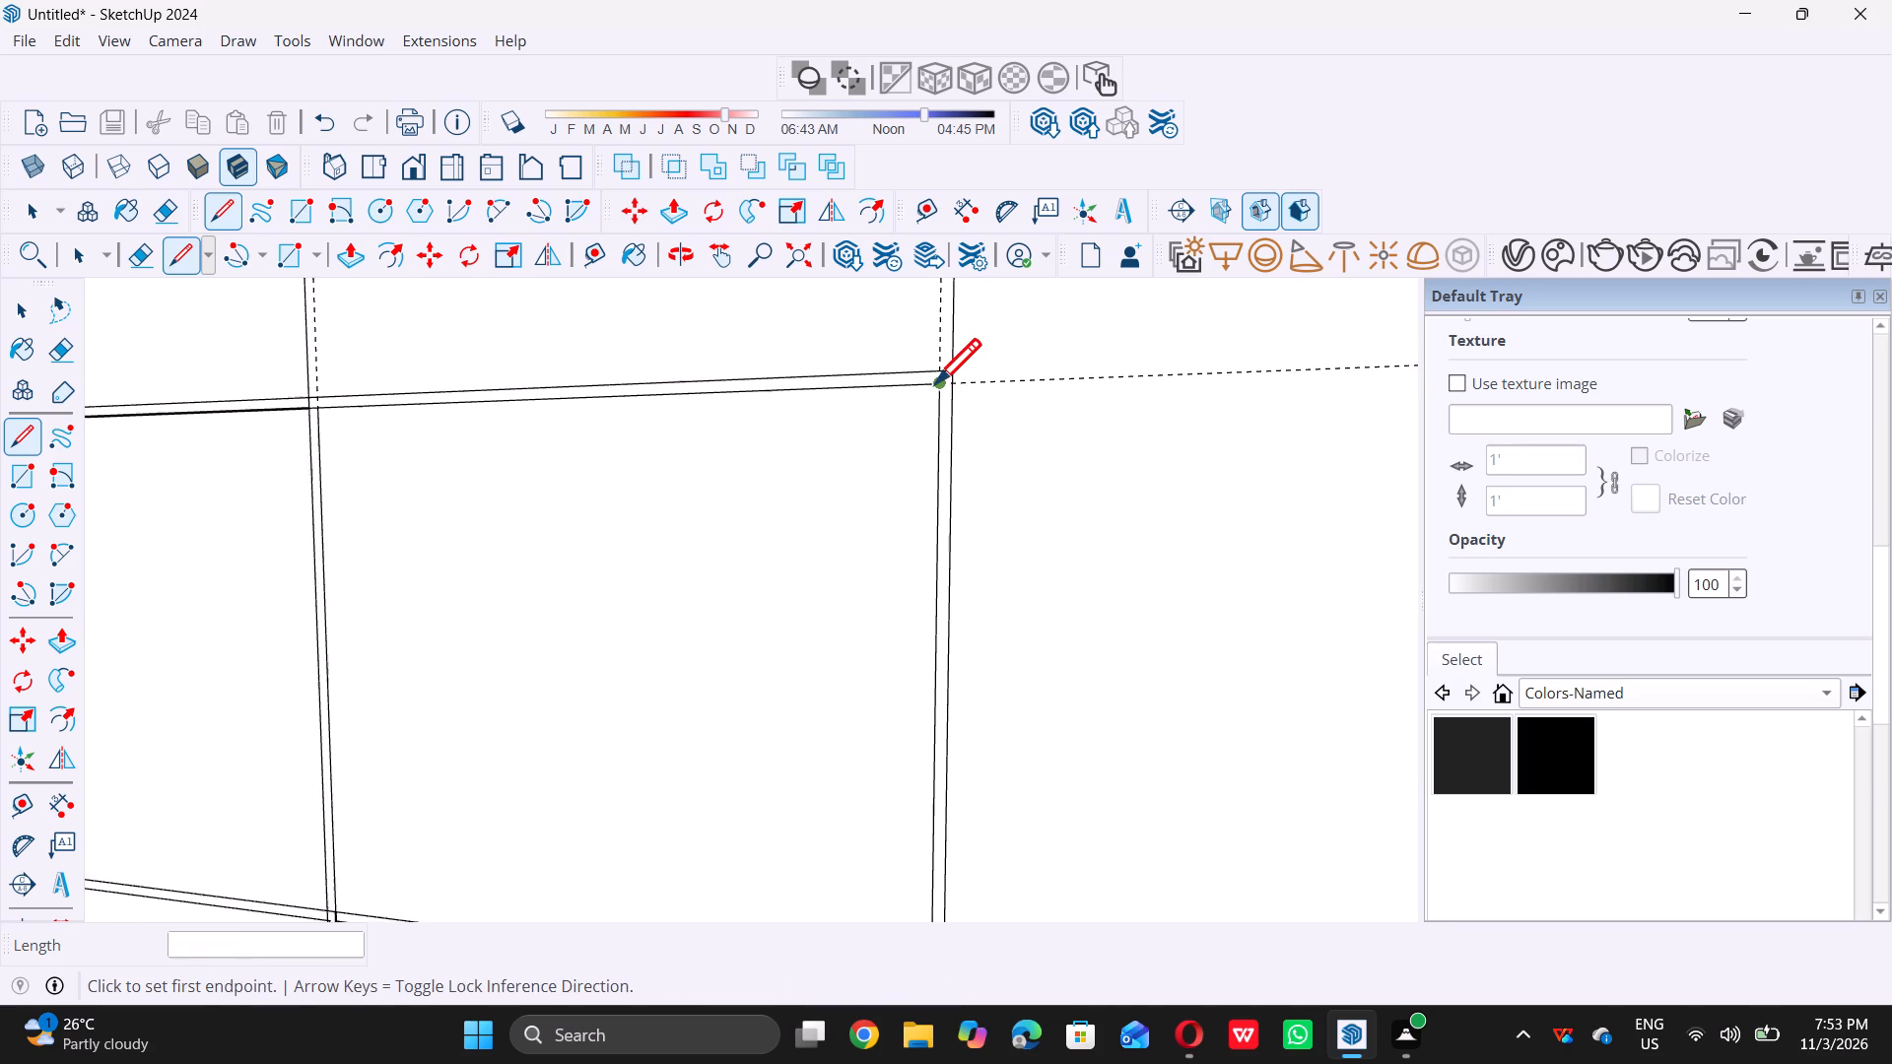
{"action": "scroll", "coordinate": [935, 383], "scroll_direction": "down", "scroll_amount": 11}
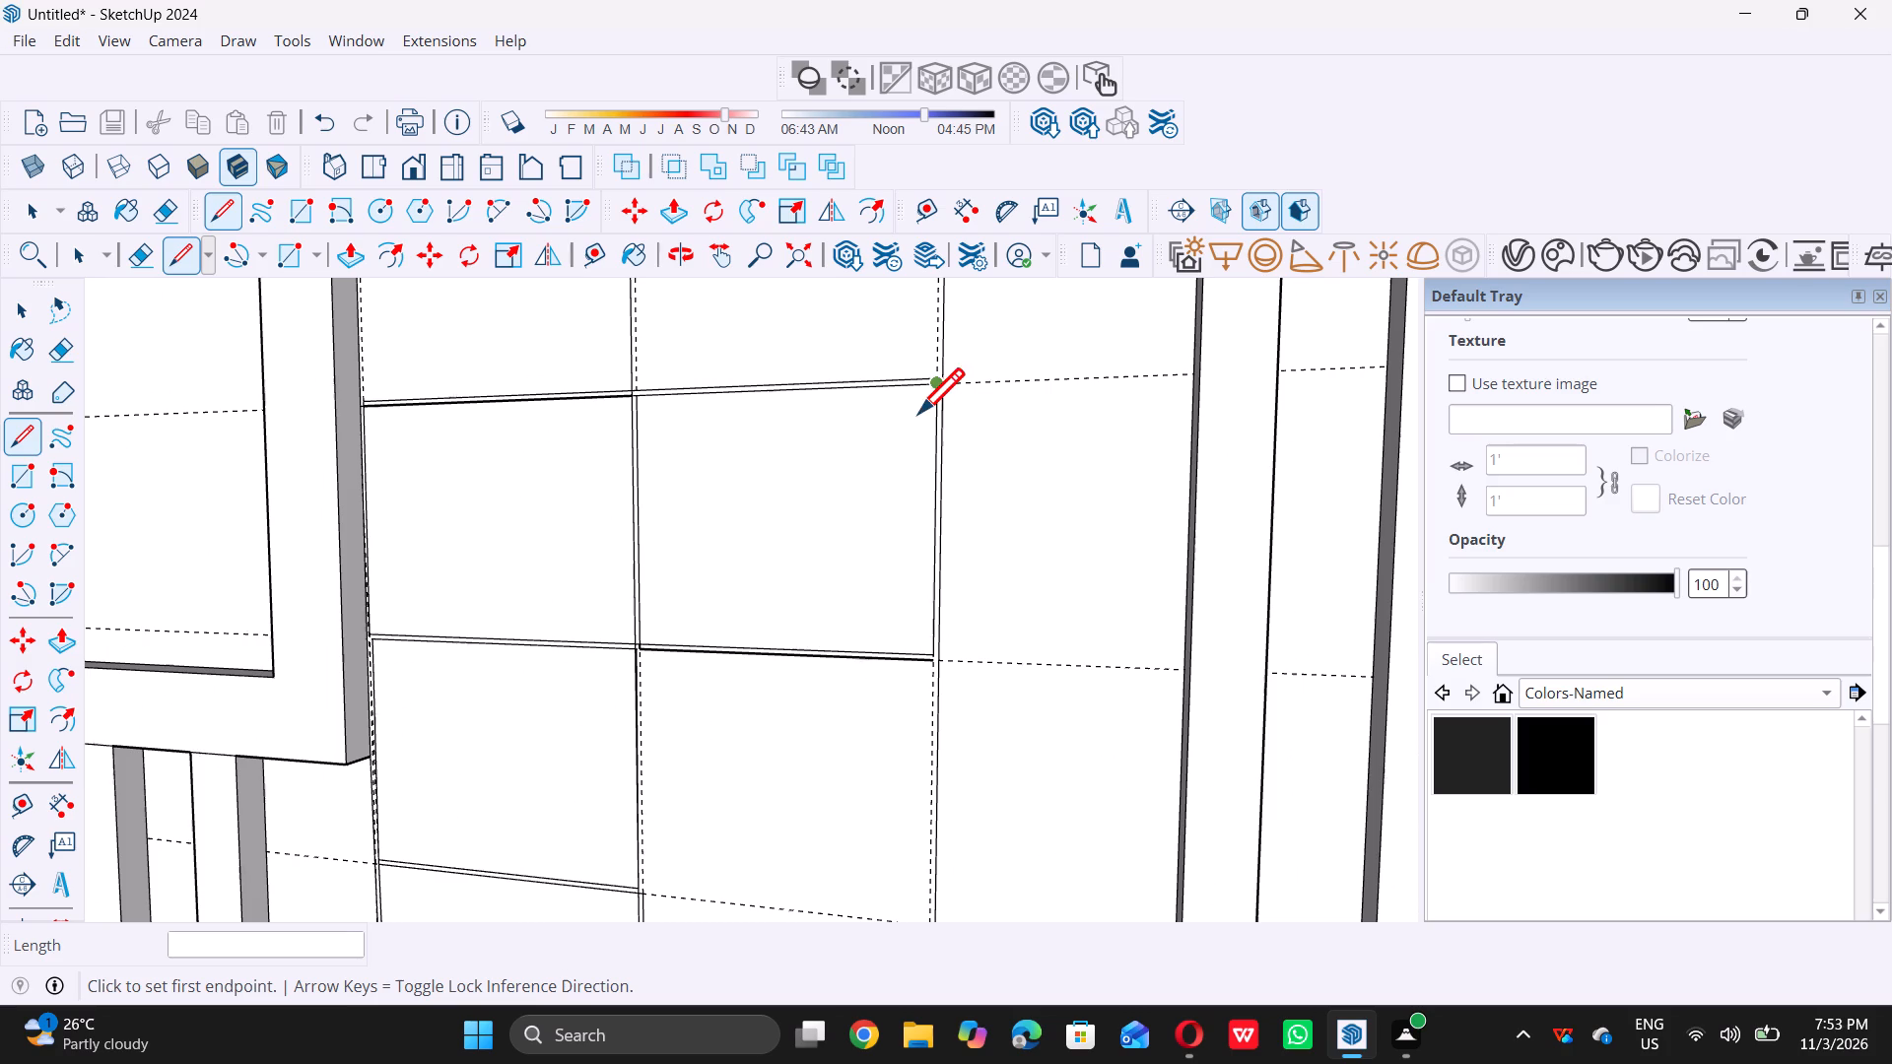
{"action": "scroll", "coordinate": [913, 416], "scroll_direction": "down", "scroll_amount": 10}
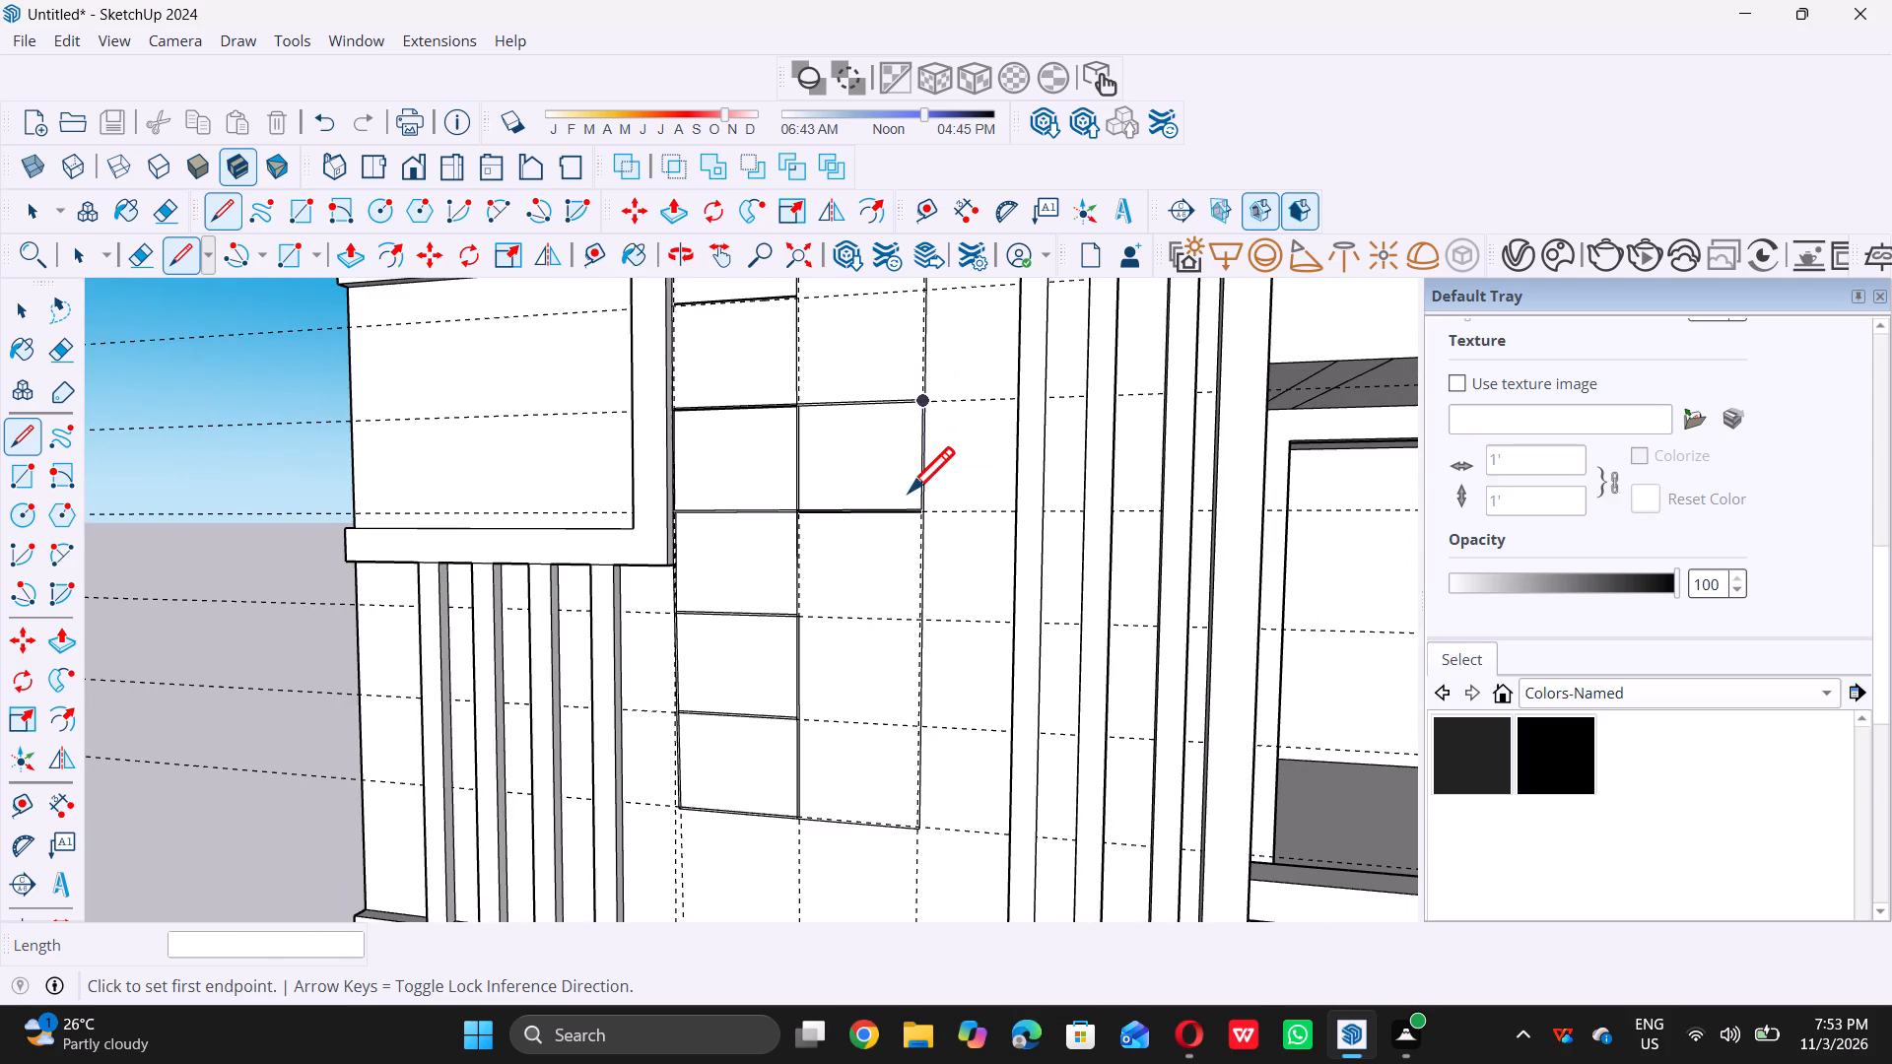
{"action": "scroll", "coordinate": [941, 541], "scroll_direction": "down", "scroll_amount": 6}
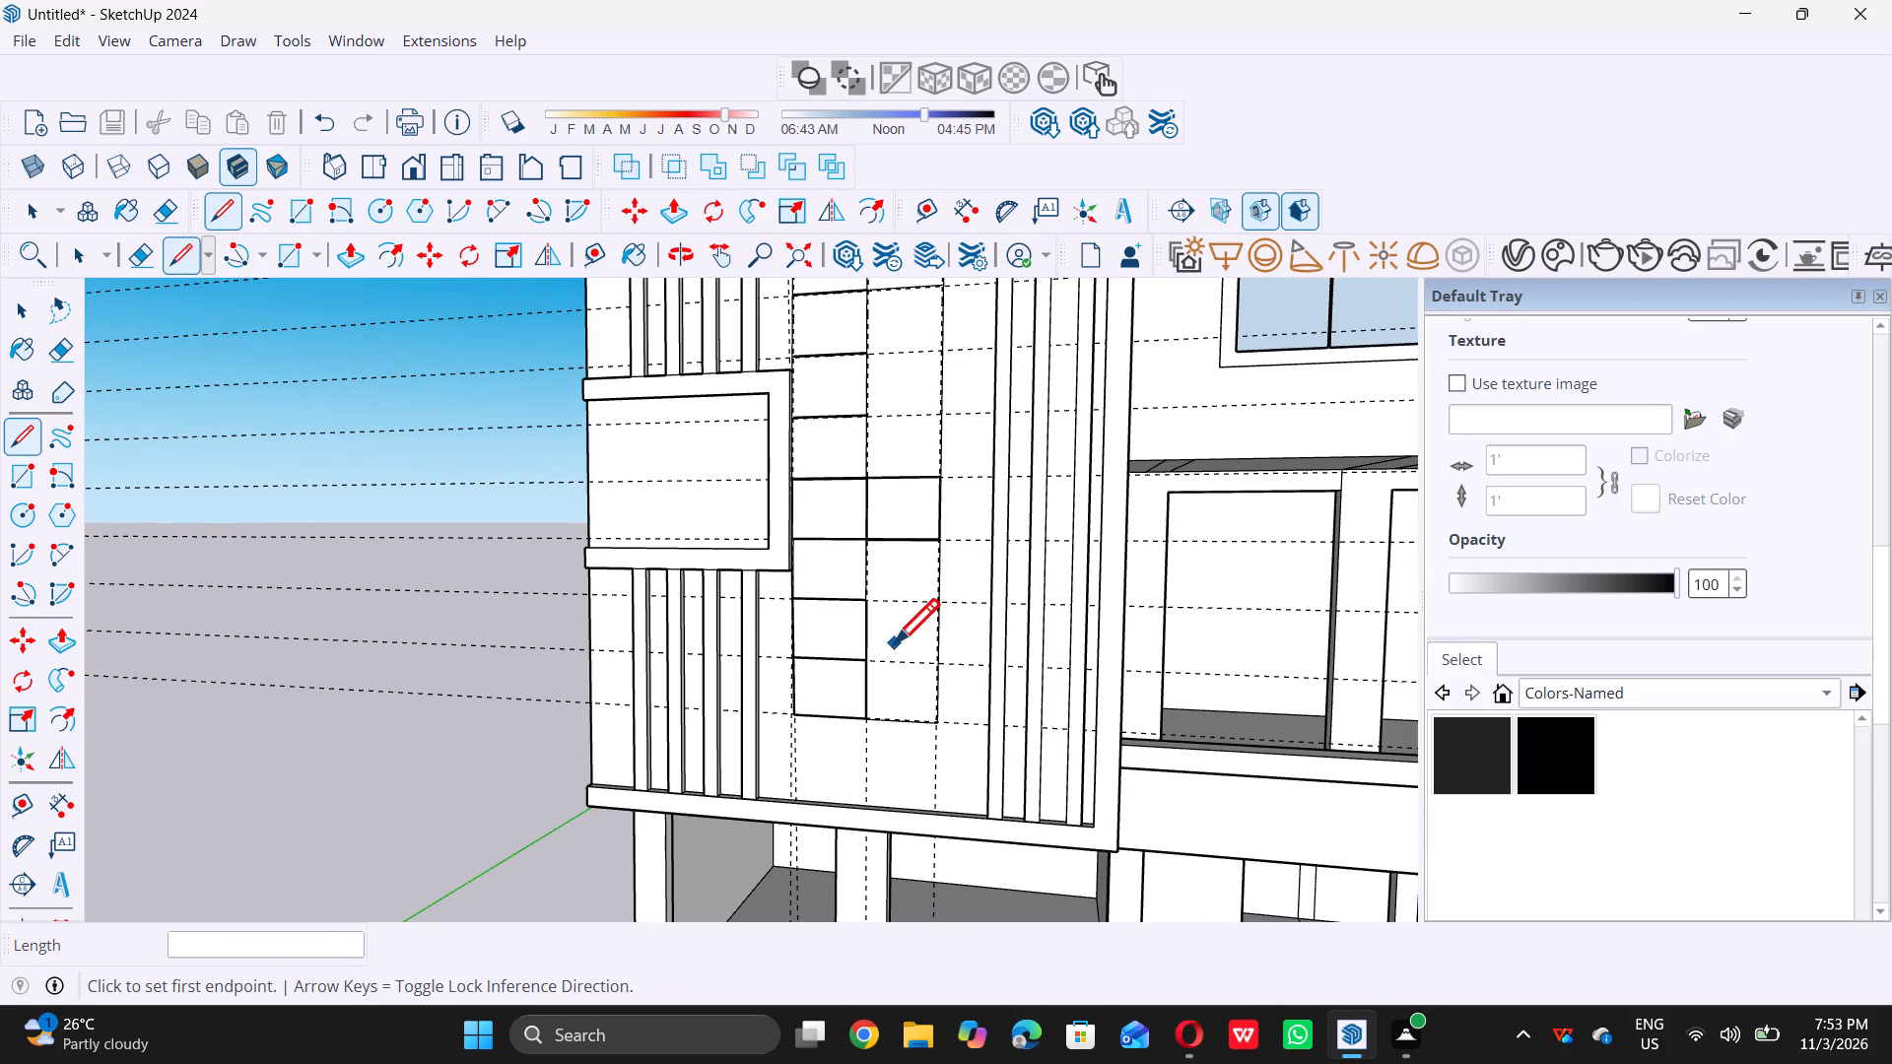
{"action": "scroll", "coordinate": [894, 643], "scroll_direction": "up", "scroll_amount": 6}
{"action": "scroll", "coordinate": [836, 475], "scroll_direction": "up", "scroll_amount": 17}
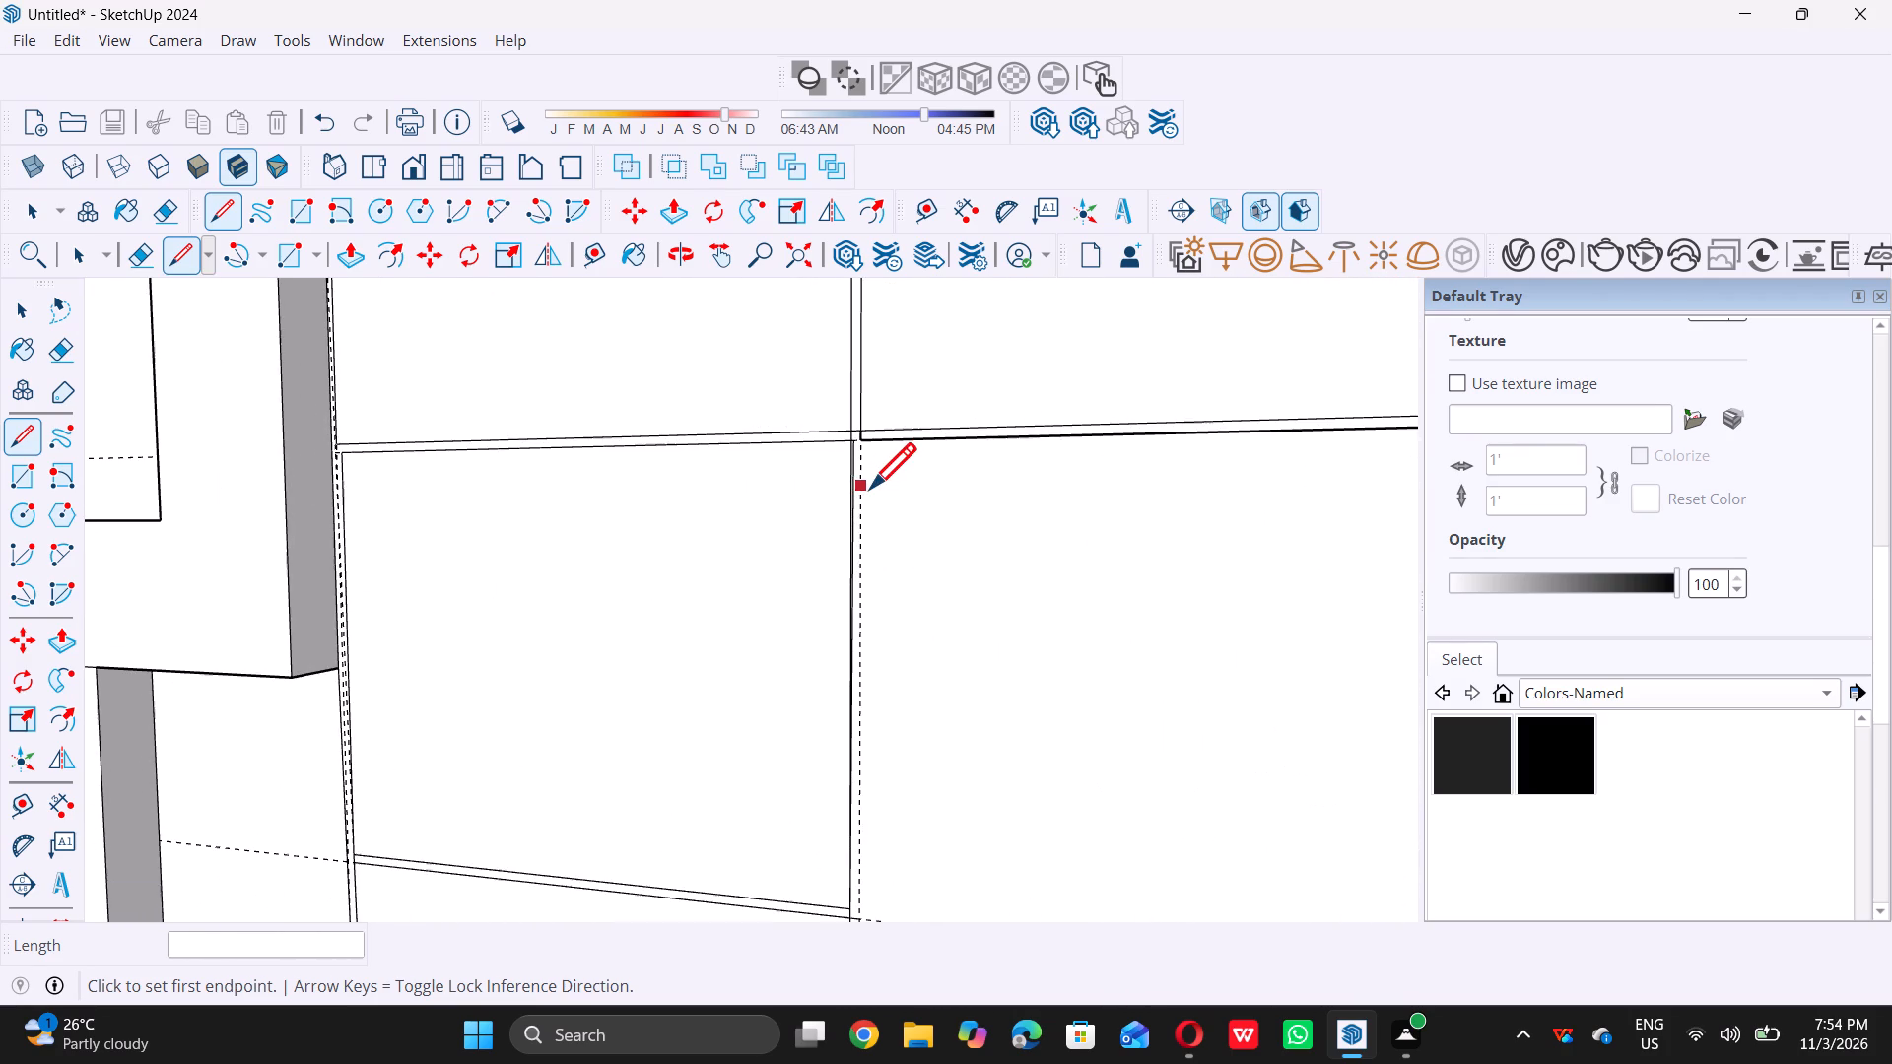
{"action": "scroll", "coordinate": [865, 490], "scroll_direction": "up", "scroll_amount": 13}
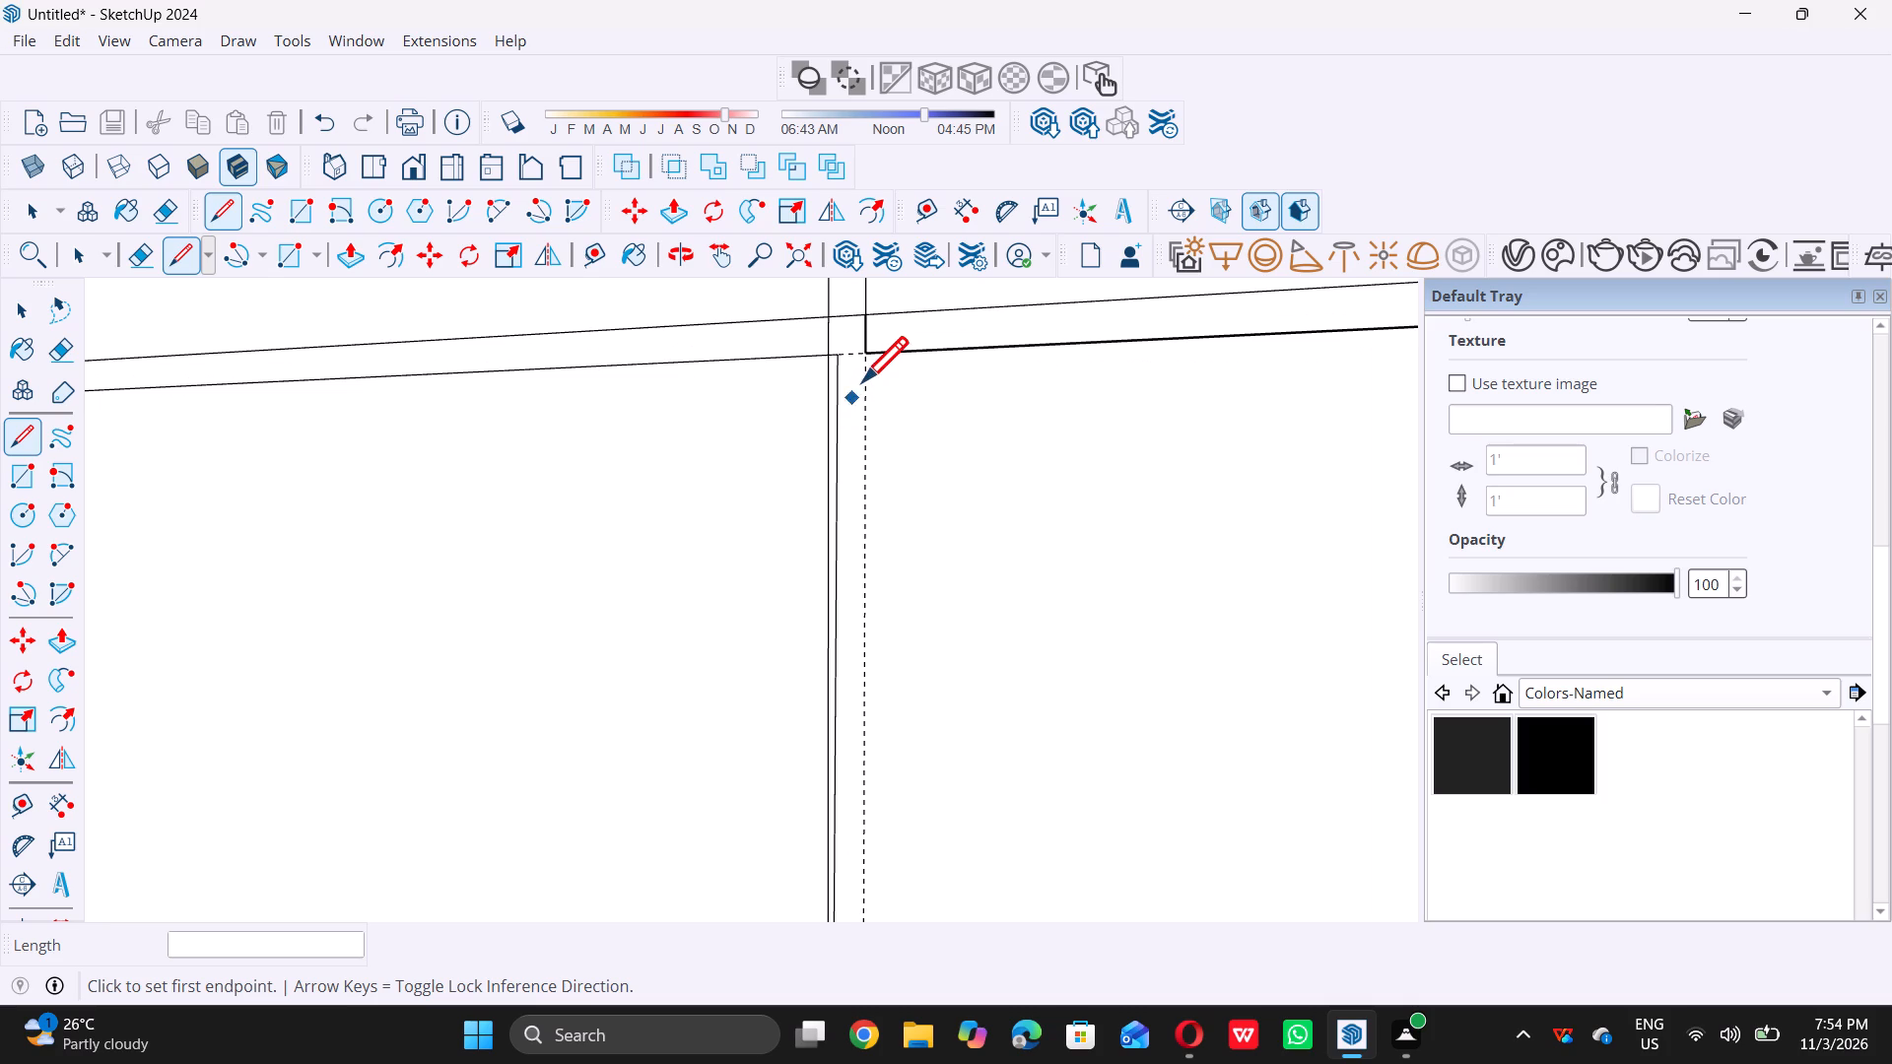
{"action": "left_click", "coordinate": [869, 355]}
{"action": "scroll", "coordinate": [869, 355], "scroll_direction": "down", "scroll_amount": 13}
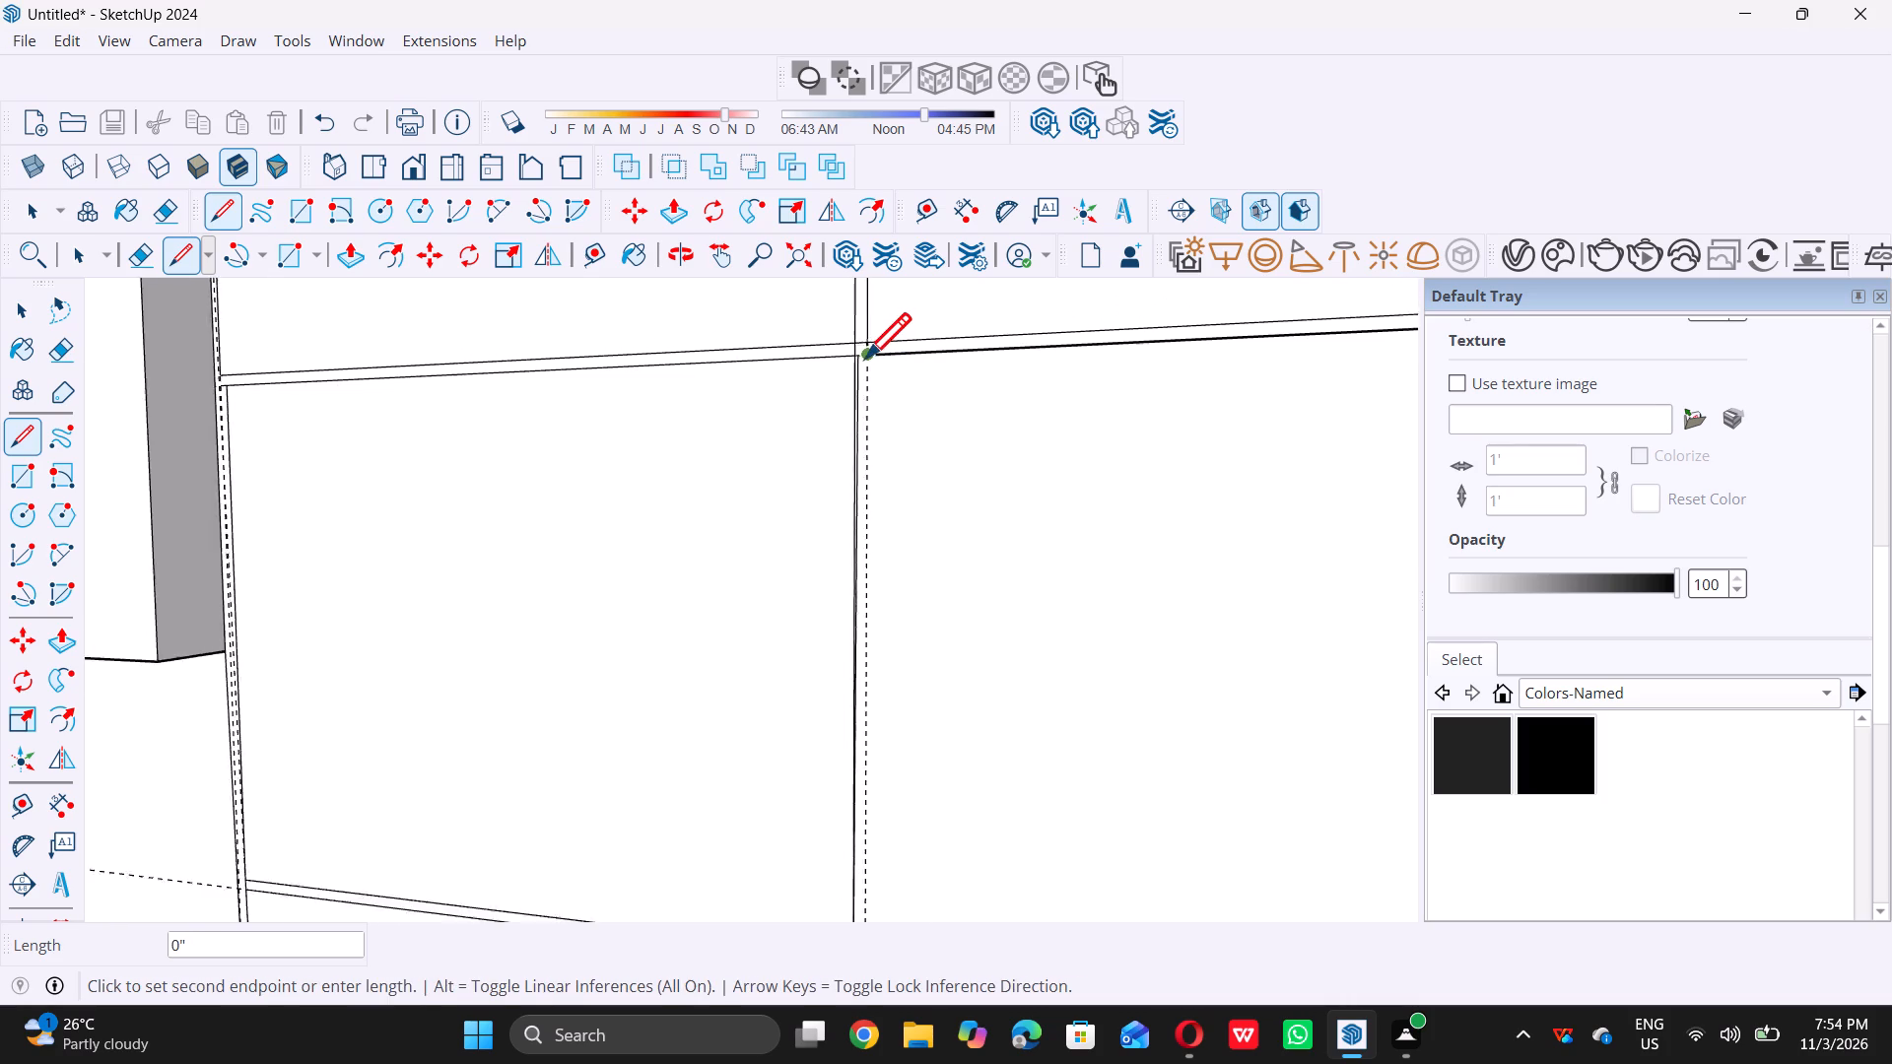
{"action": "scroll", "coordinate": [865, 358], "scroll_direction": "down", "scroll_amount": 8}
{"action": "scroll", "coordinate": [882, 591], "scroll_direction": "up", "scroll_amount": 6}
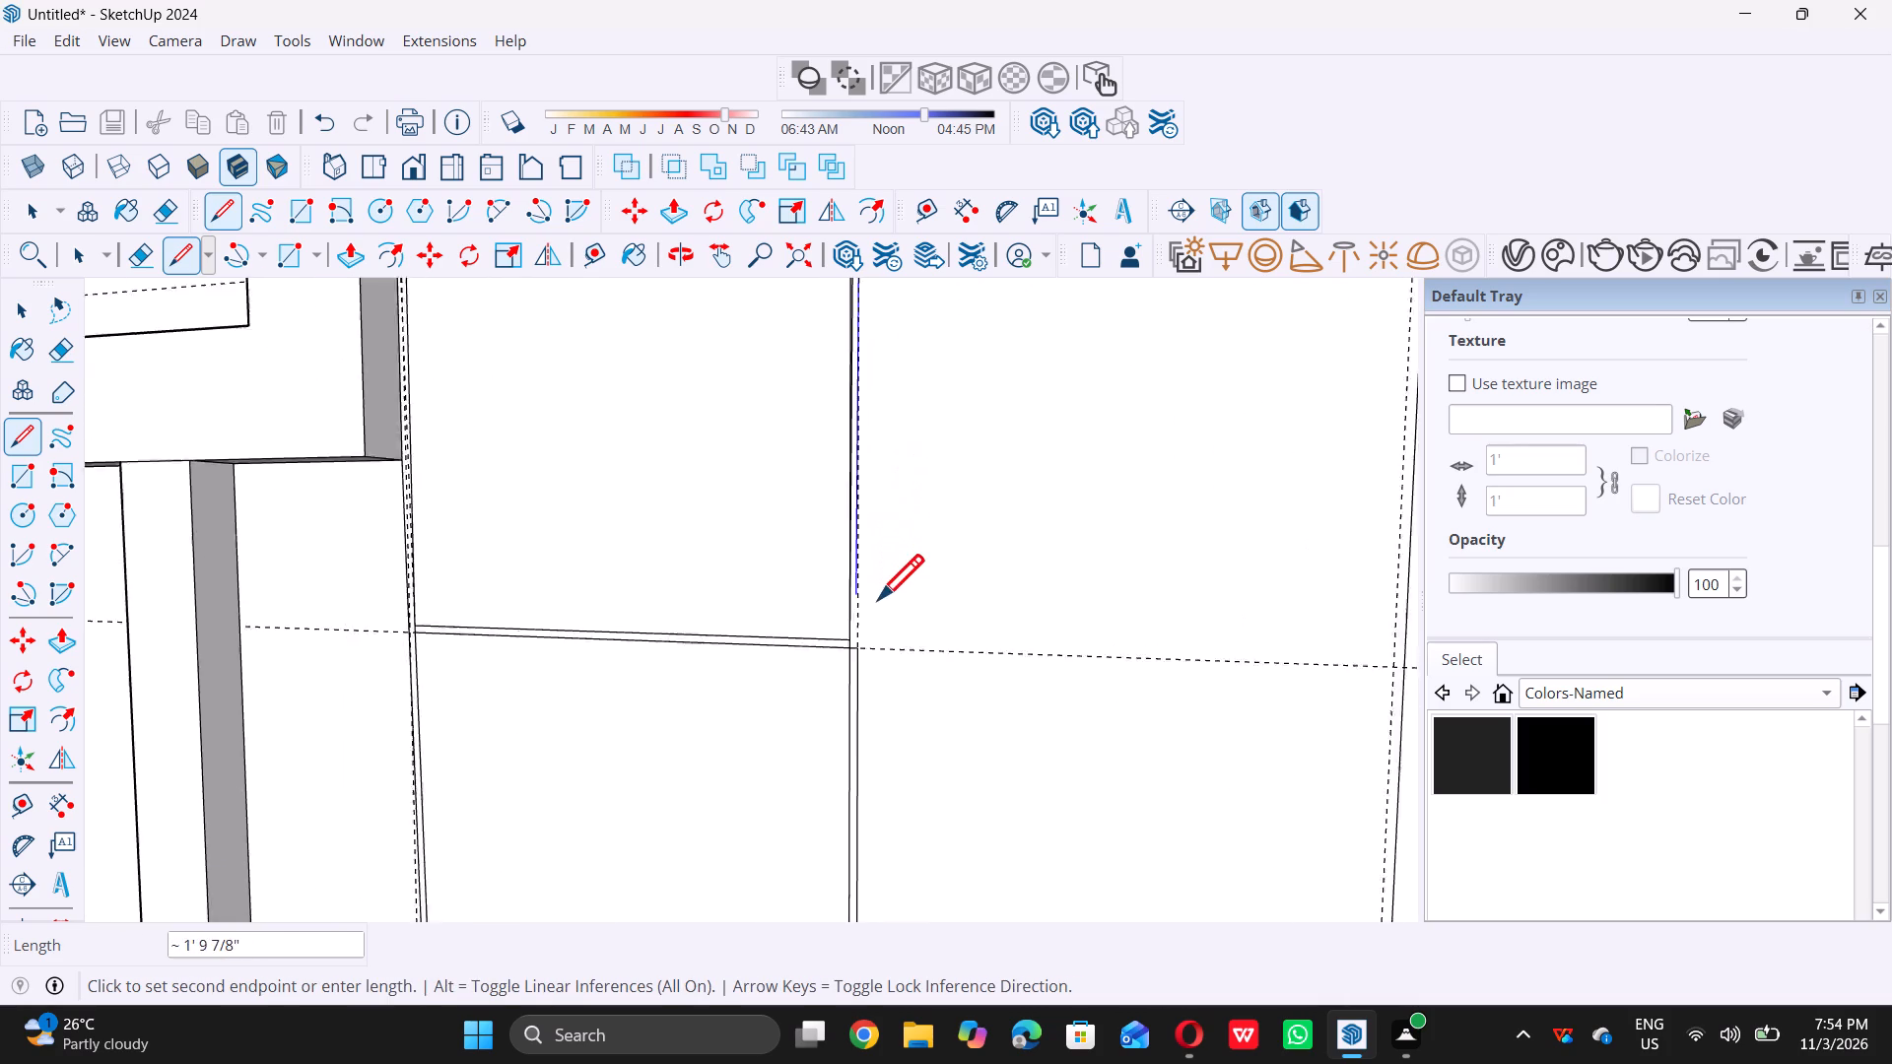
{"action": "scroll", "coordinate": [863, 641], "scroll_direction": "up", "scroll_amount": 6}
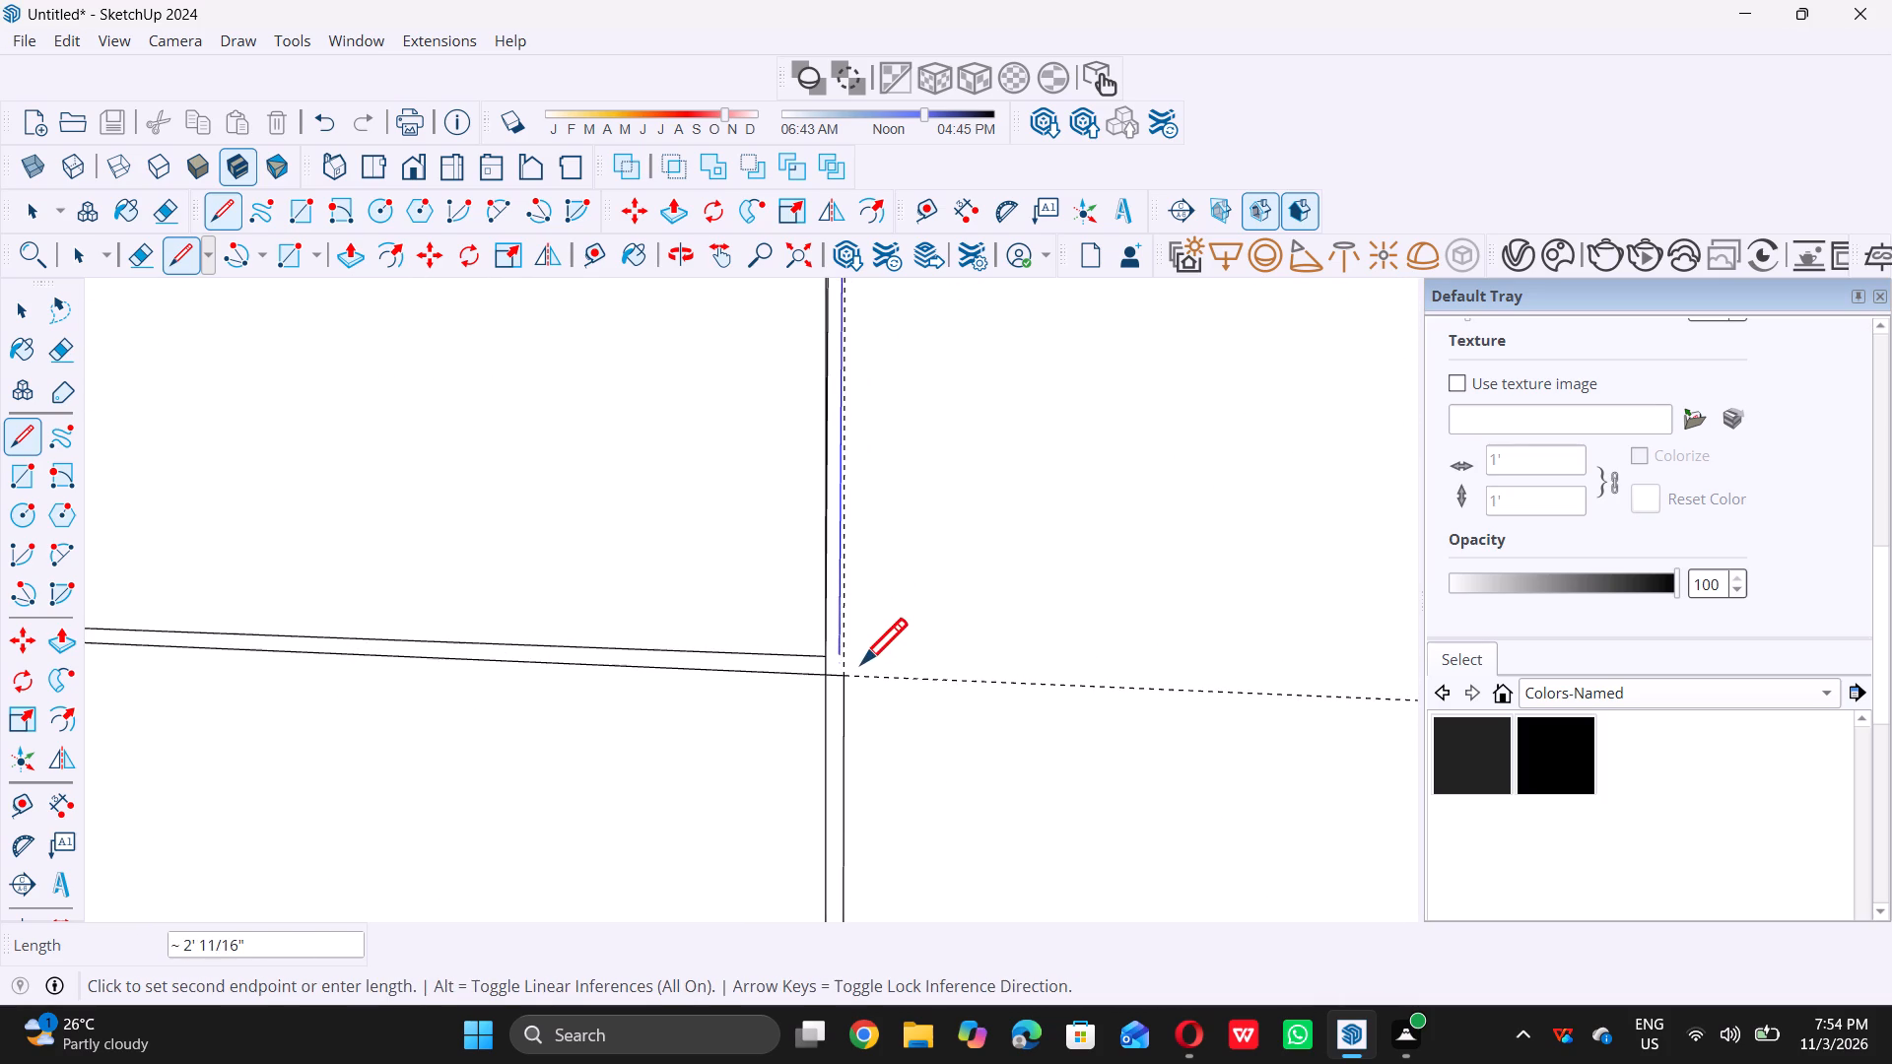
{"action": "scroll", "coordinate": [855, 678], "scroll_direction": "up", "scroll_amount": 5}
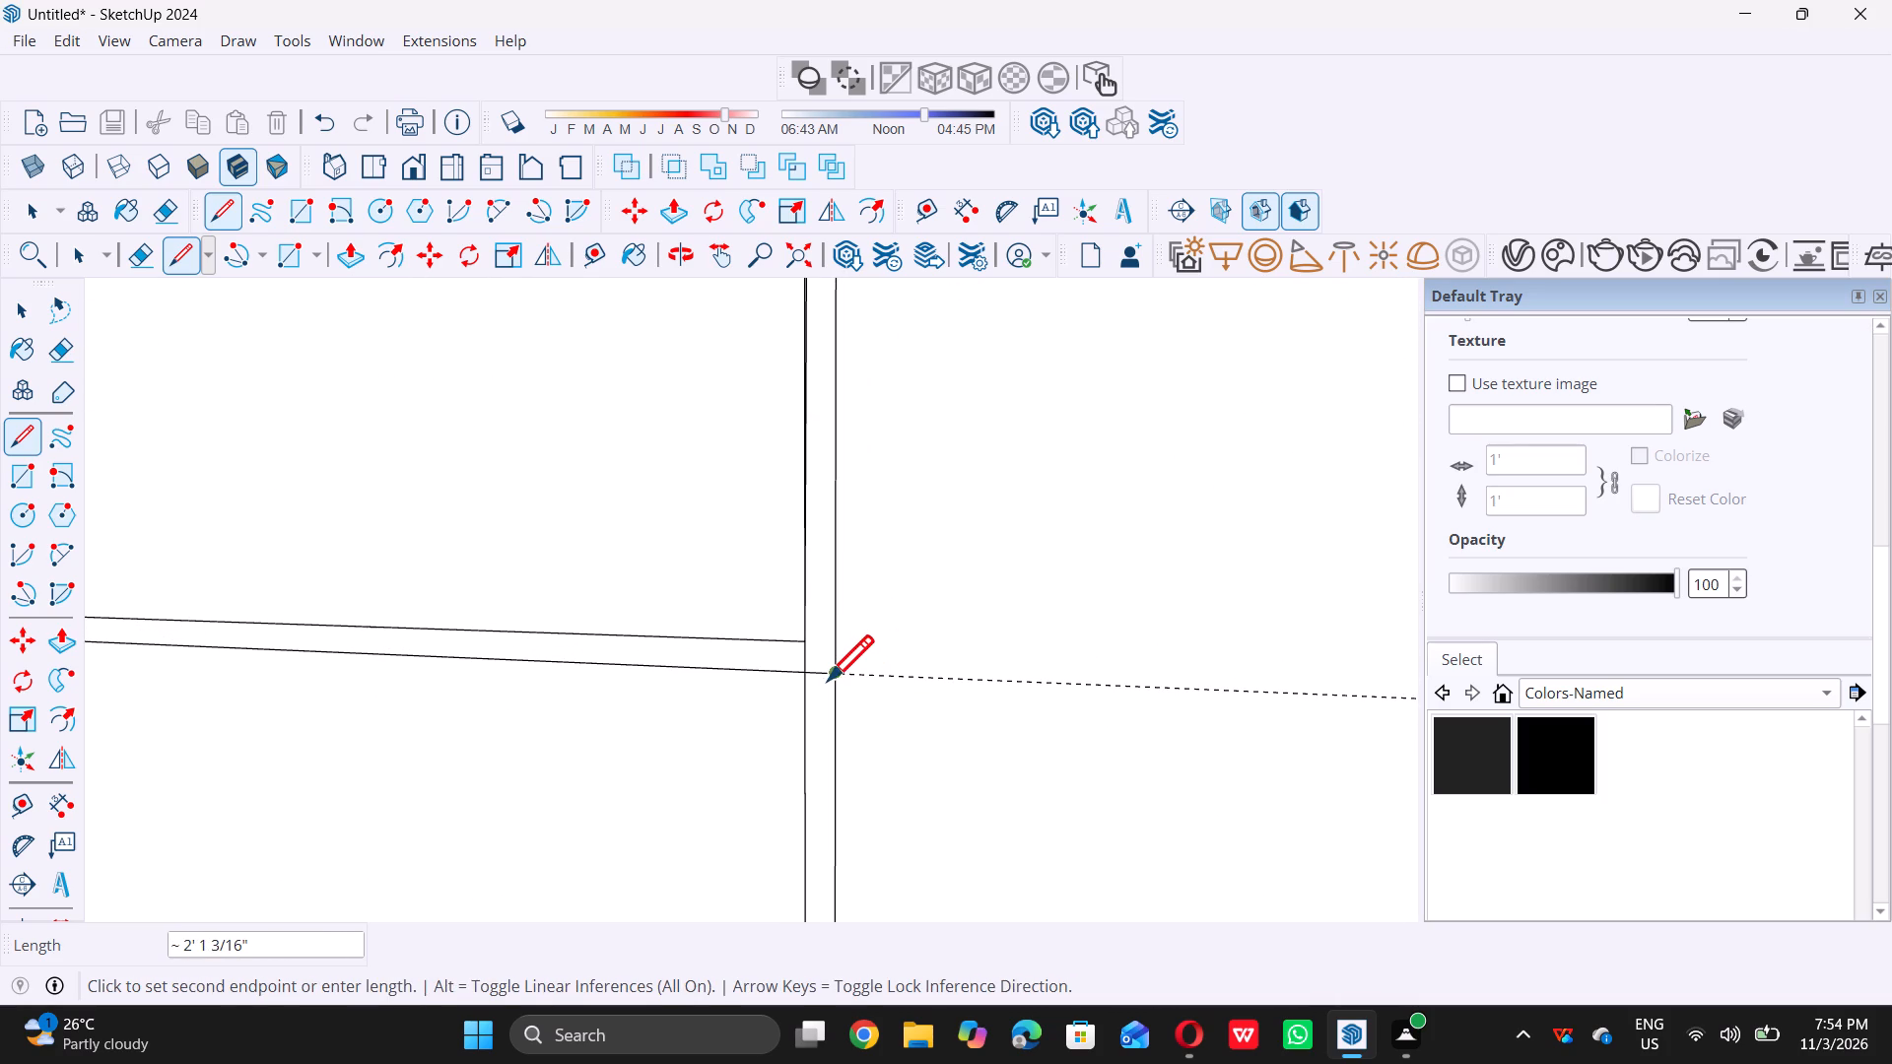
{"action": "left_click", "coordinate": [829, 681]}
{"action": "scroll", "coordinate": [830, 683], "scroll_direction": "down", "scroll_amount": 19}
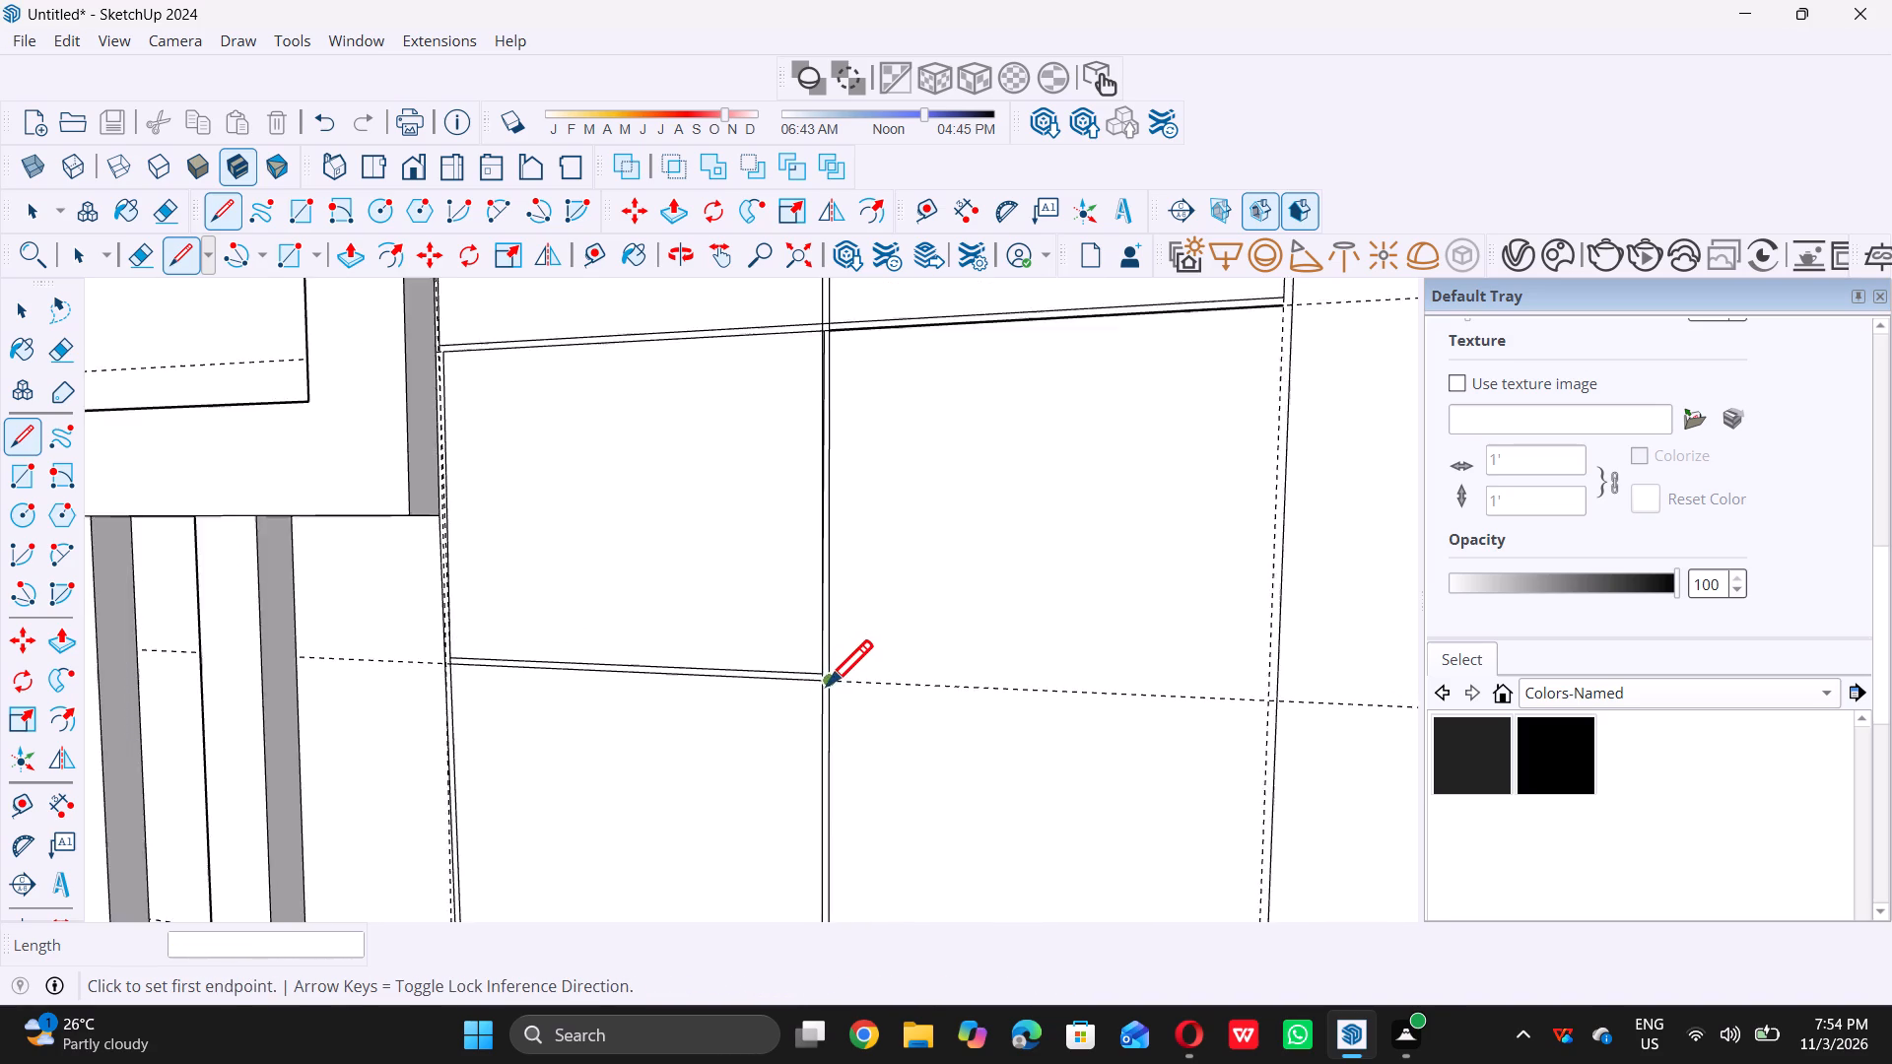
Draw a line along the third-lowest cell's lower division guide, from the central guide to the second panel's outer inset guide.
{"action": "scroll", "coordinate": [827, 685], "scroll_direction": "down", "scroll_amount": 1}
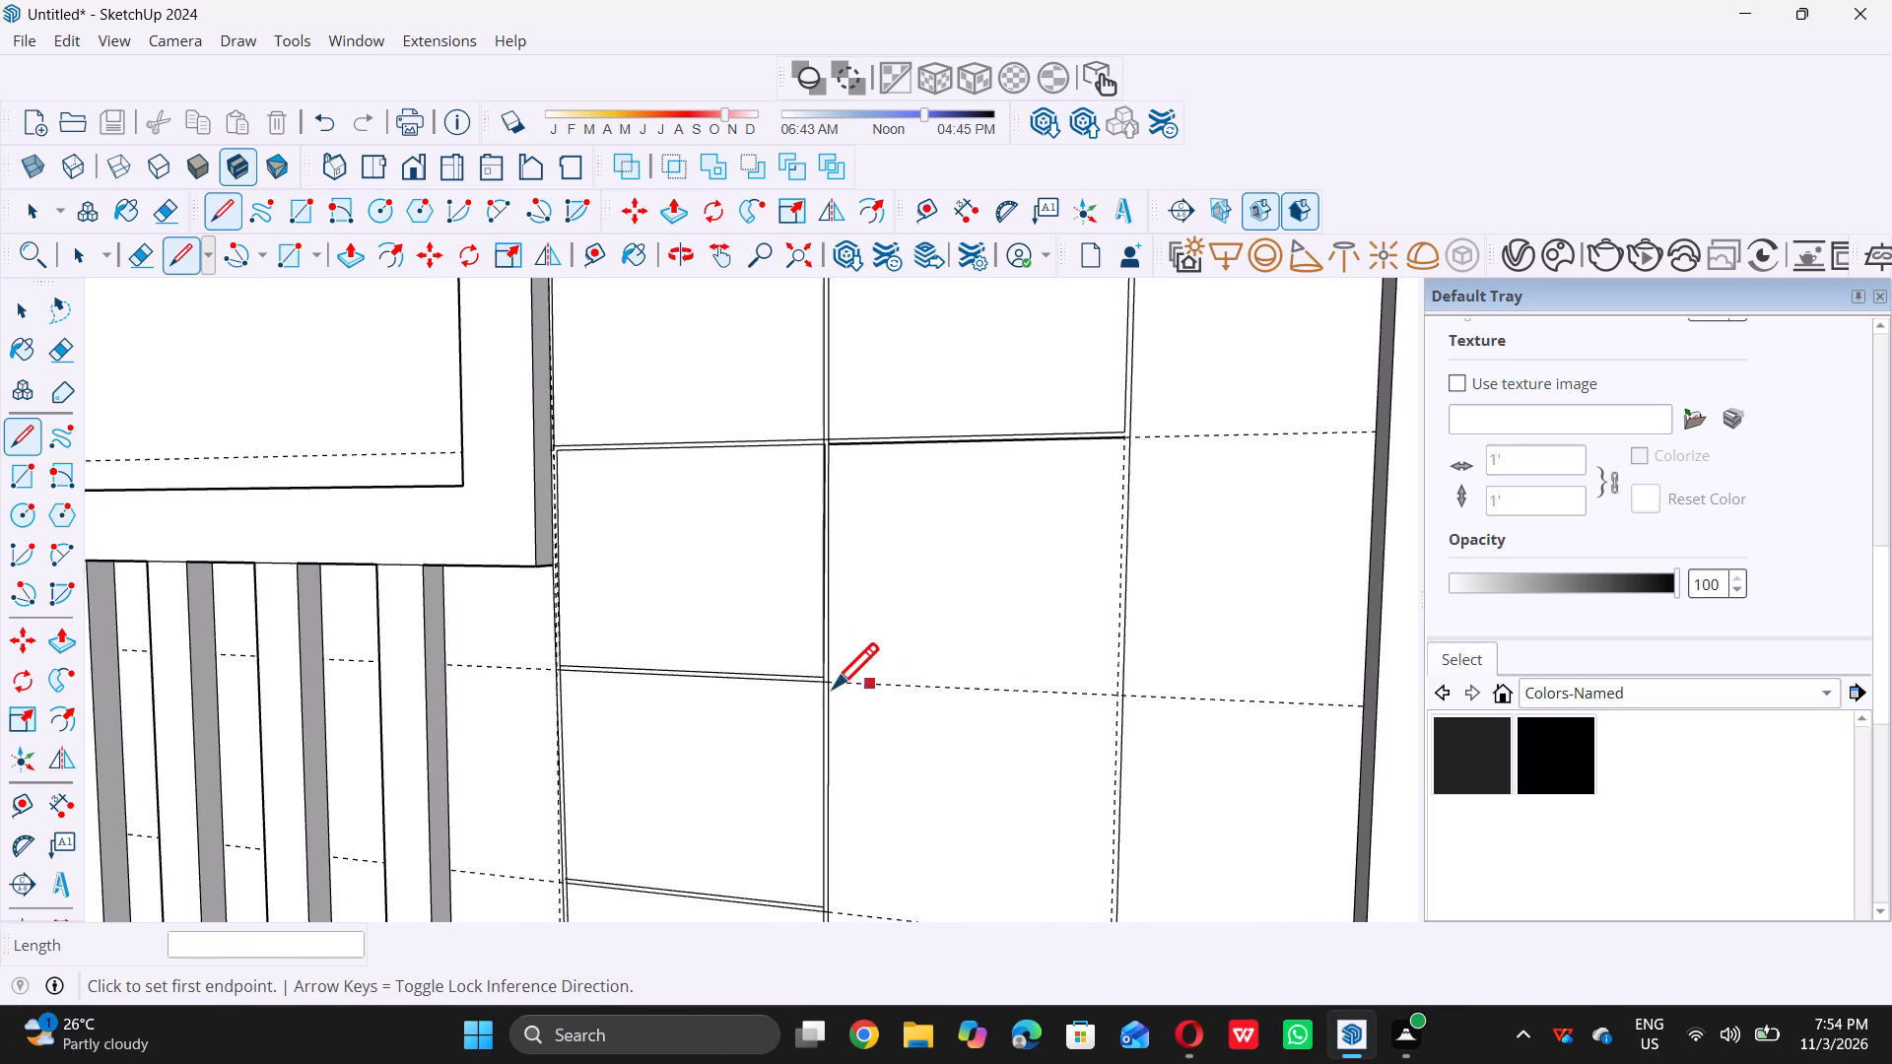
{"action": "scroll", "coordinate": [827, 690], "scroll_direction": "up", "scroll_amount": 14}
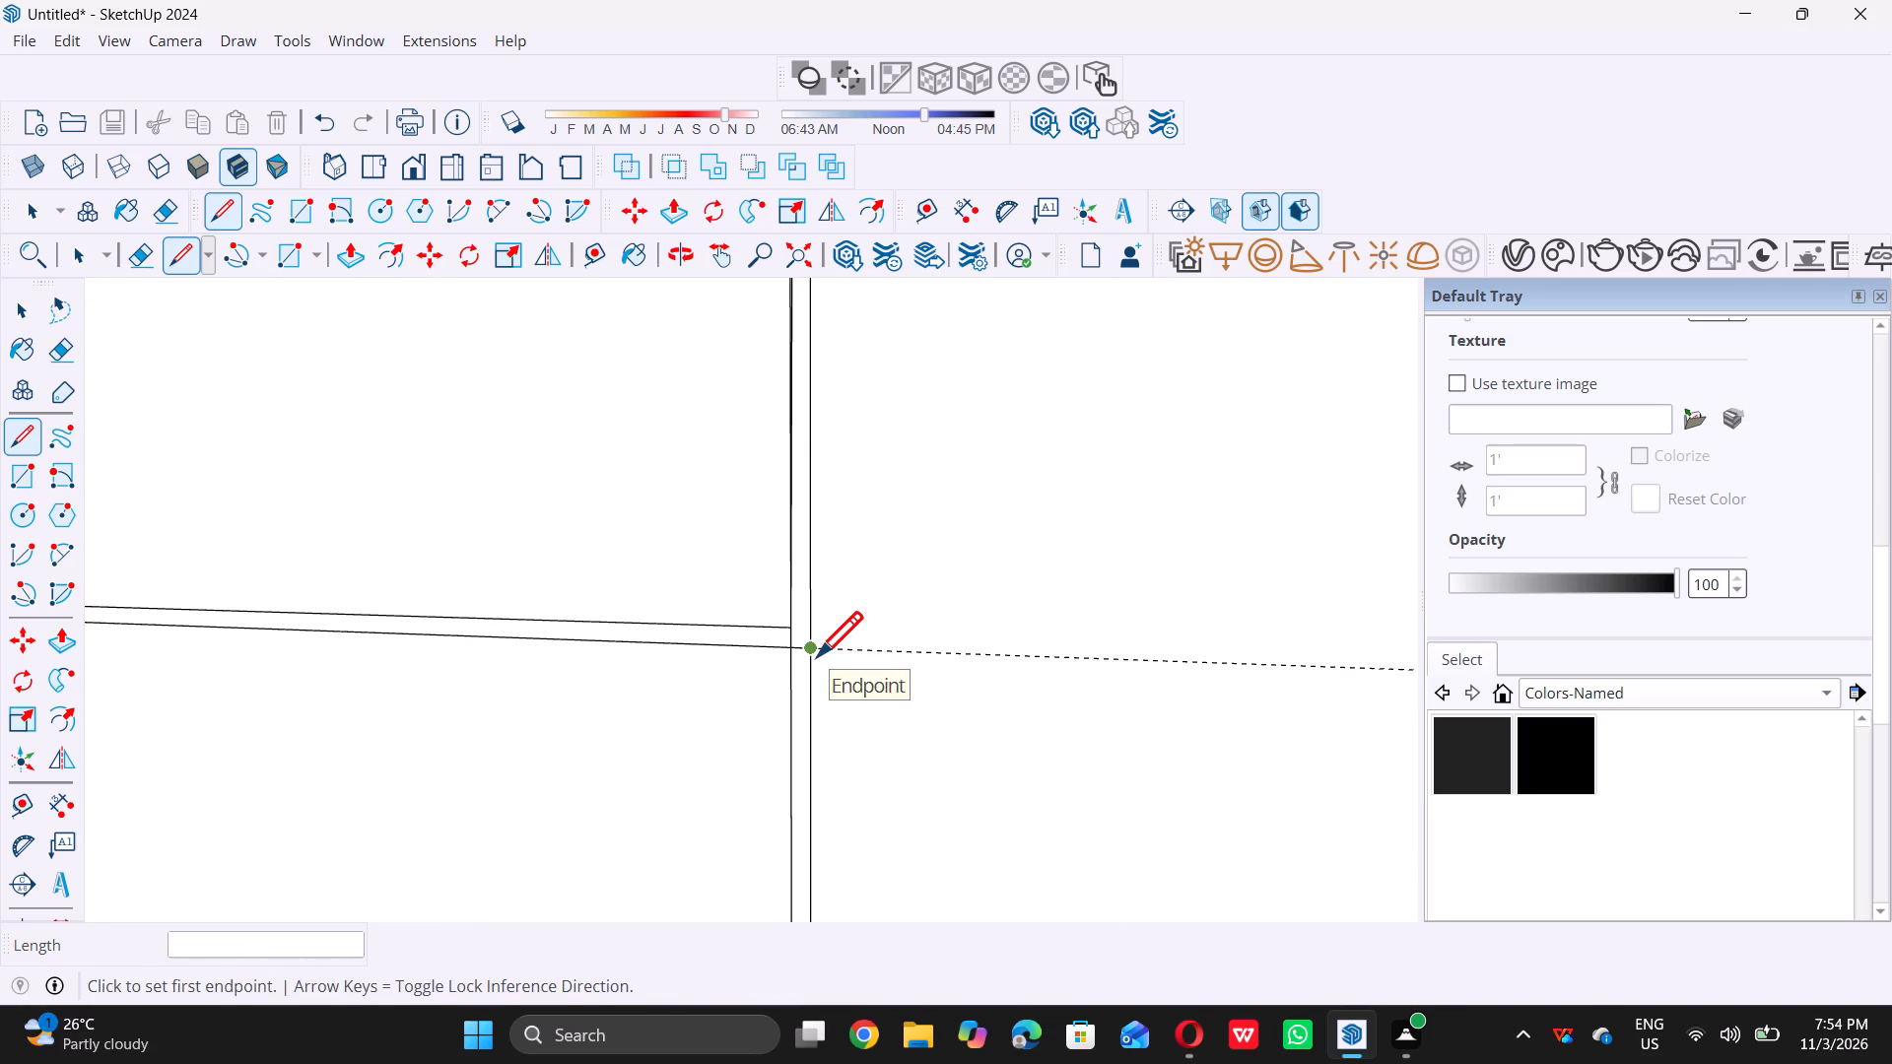
{"action": "left_click", "coordinate": [817, 655]}
{"action": "scroll", "coordinate": [817, 654], "scroll_direction": "down", "scroll_amount": 11}
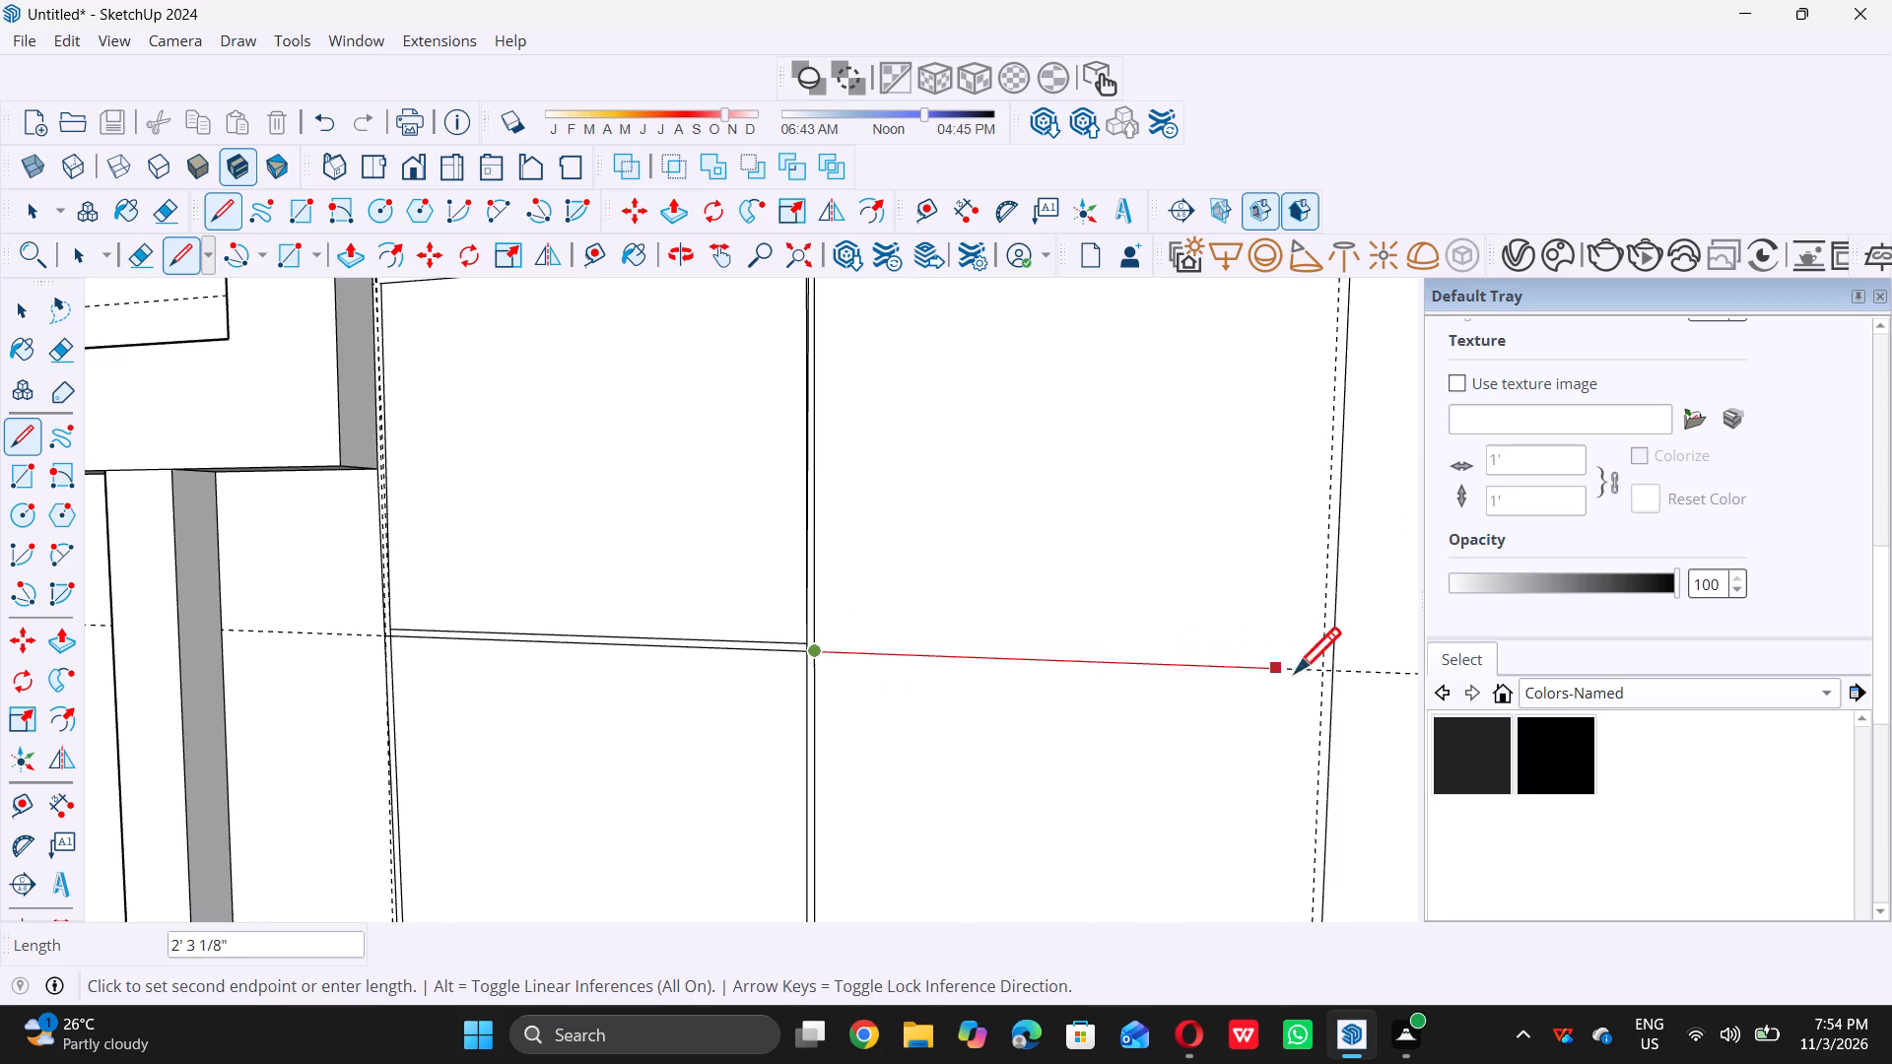
{"action": "scroll", "coordinate": [1303, 675], "scroll_direction": "up", "scroll_amount": 7}
{"action": "triple_click", "coordinate": [1333, 674]}
{"action": "left_click", "coordinate": [1334, 673]}
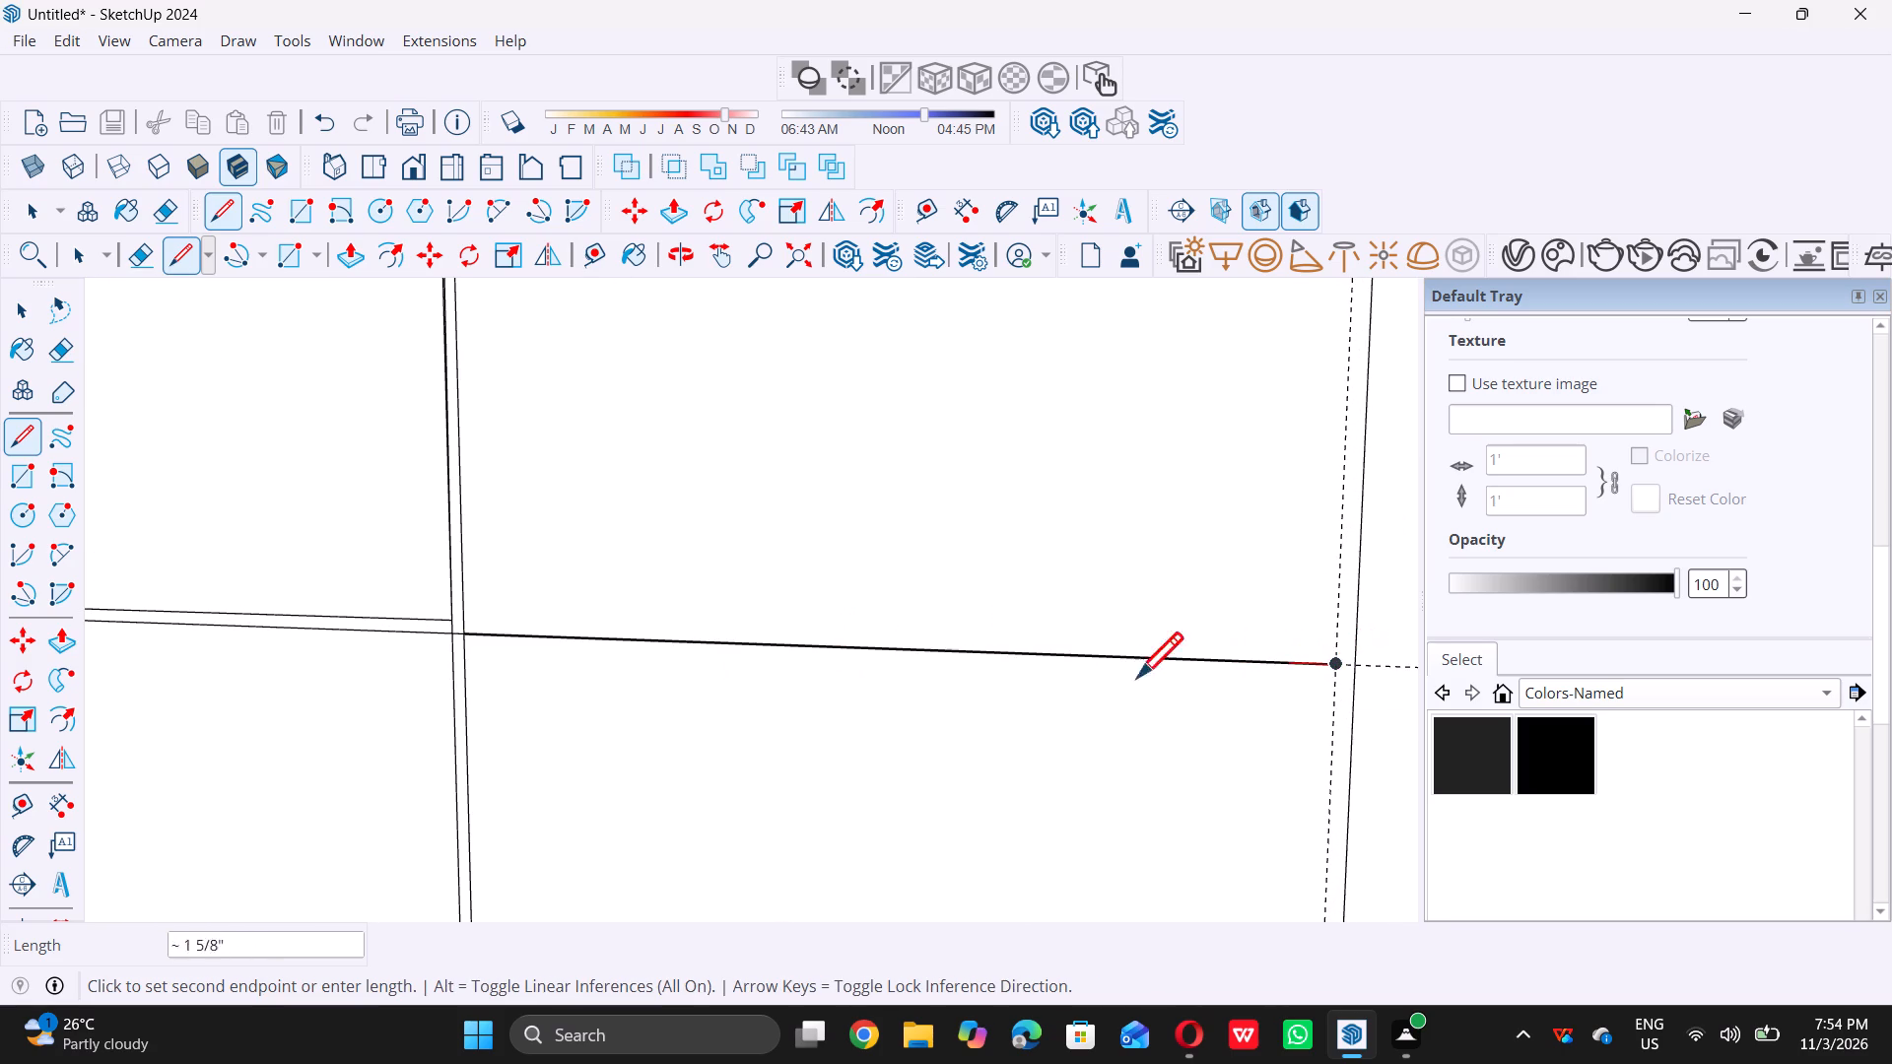
{"action": "key", "text": "space"}
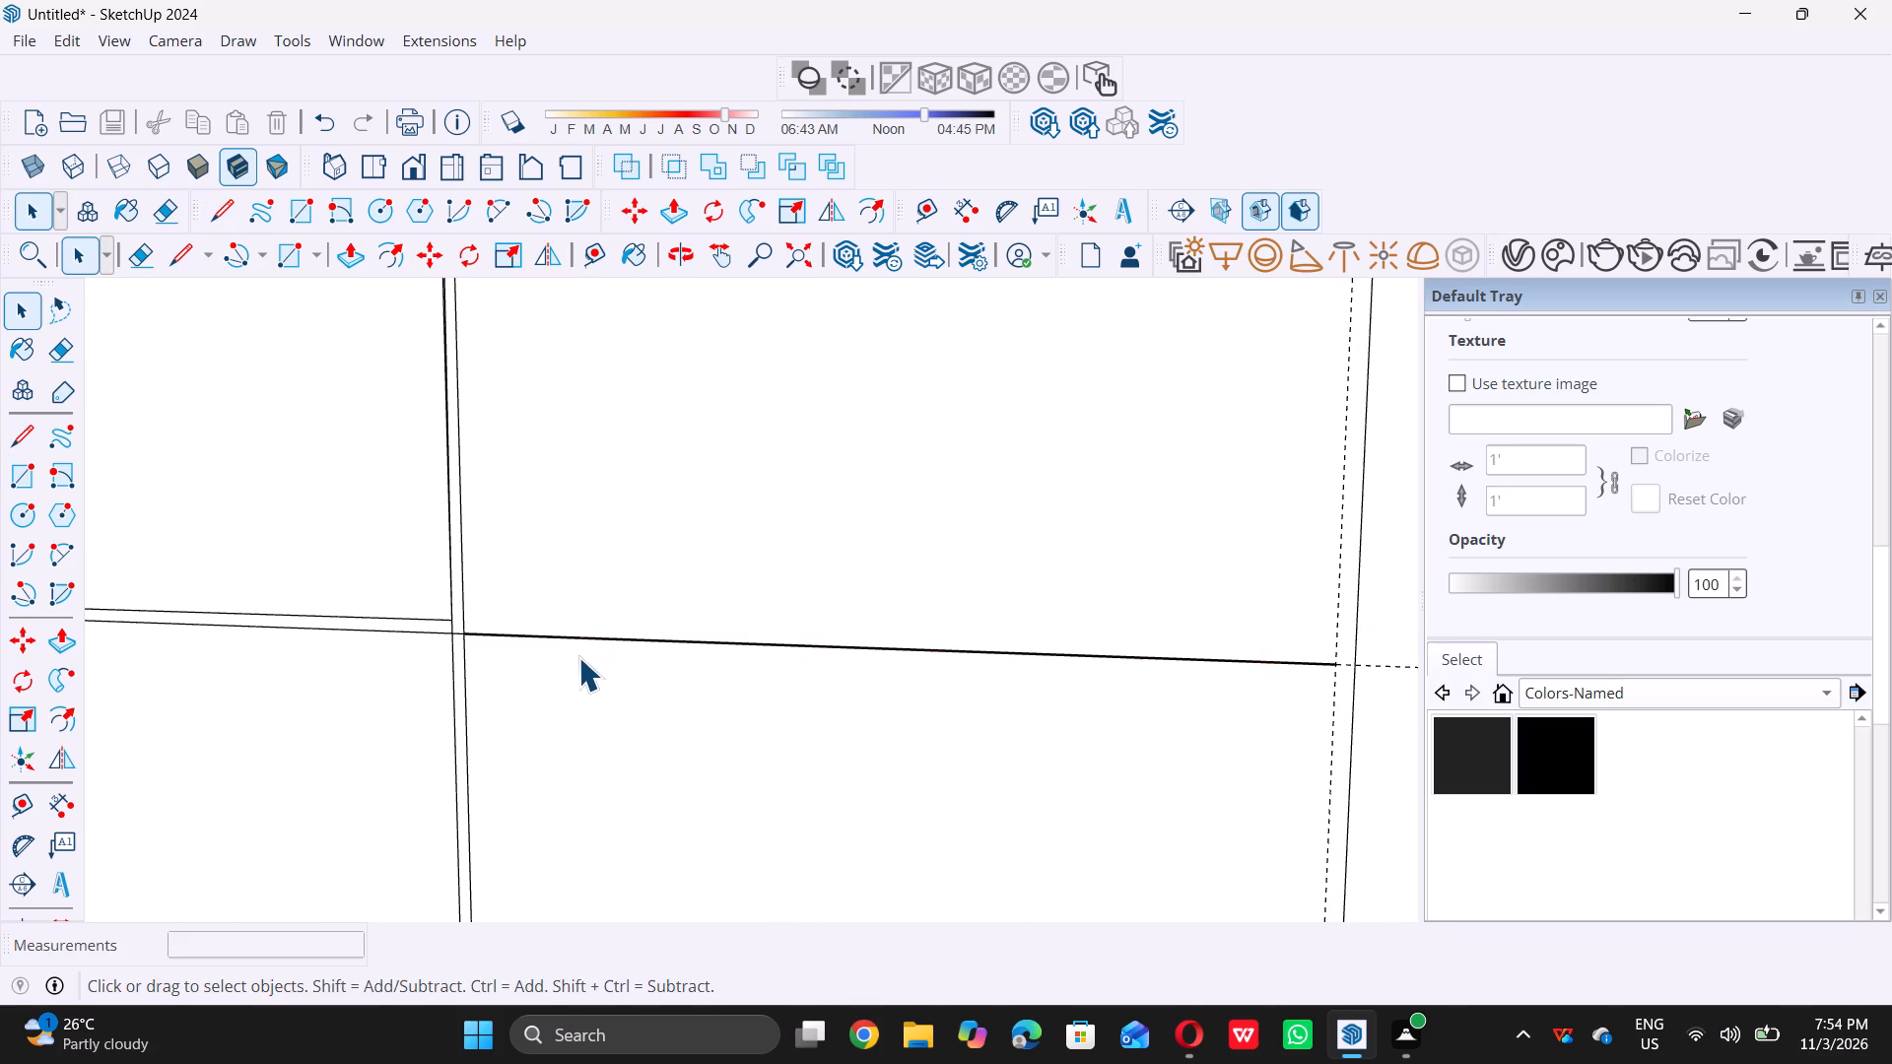
Draw a parallel line about 2' 6 1/8" above that lower division line, from the central division to the second panel's outer edge.
{"action": "key", "text": "l"}
{"action": "scroll", "coordinate": [477, 617], "scroll_direction": "up", "scroll_amount": 9}
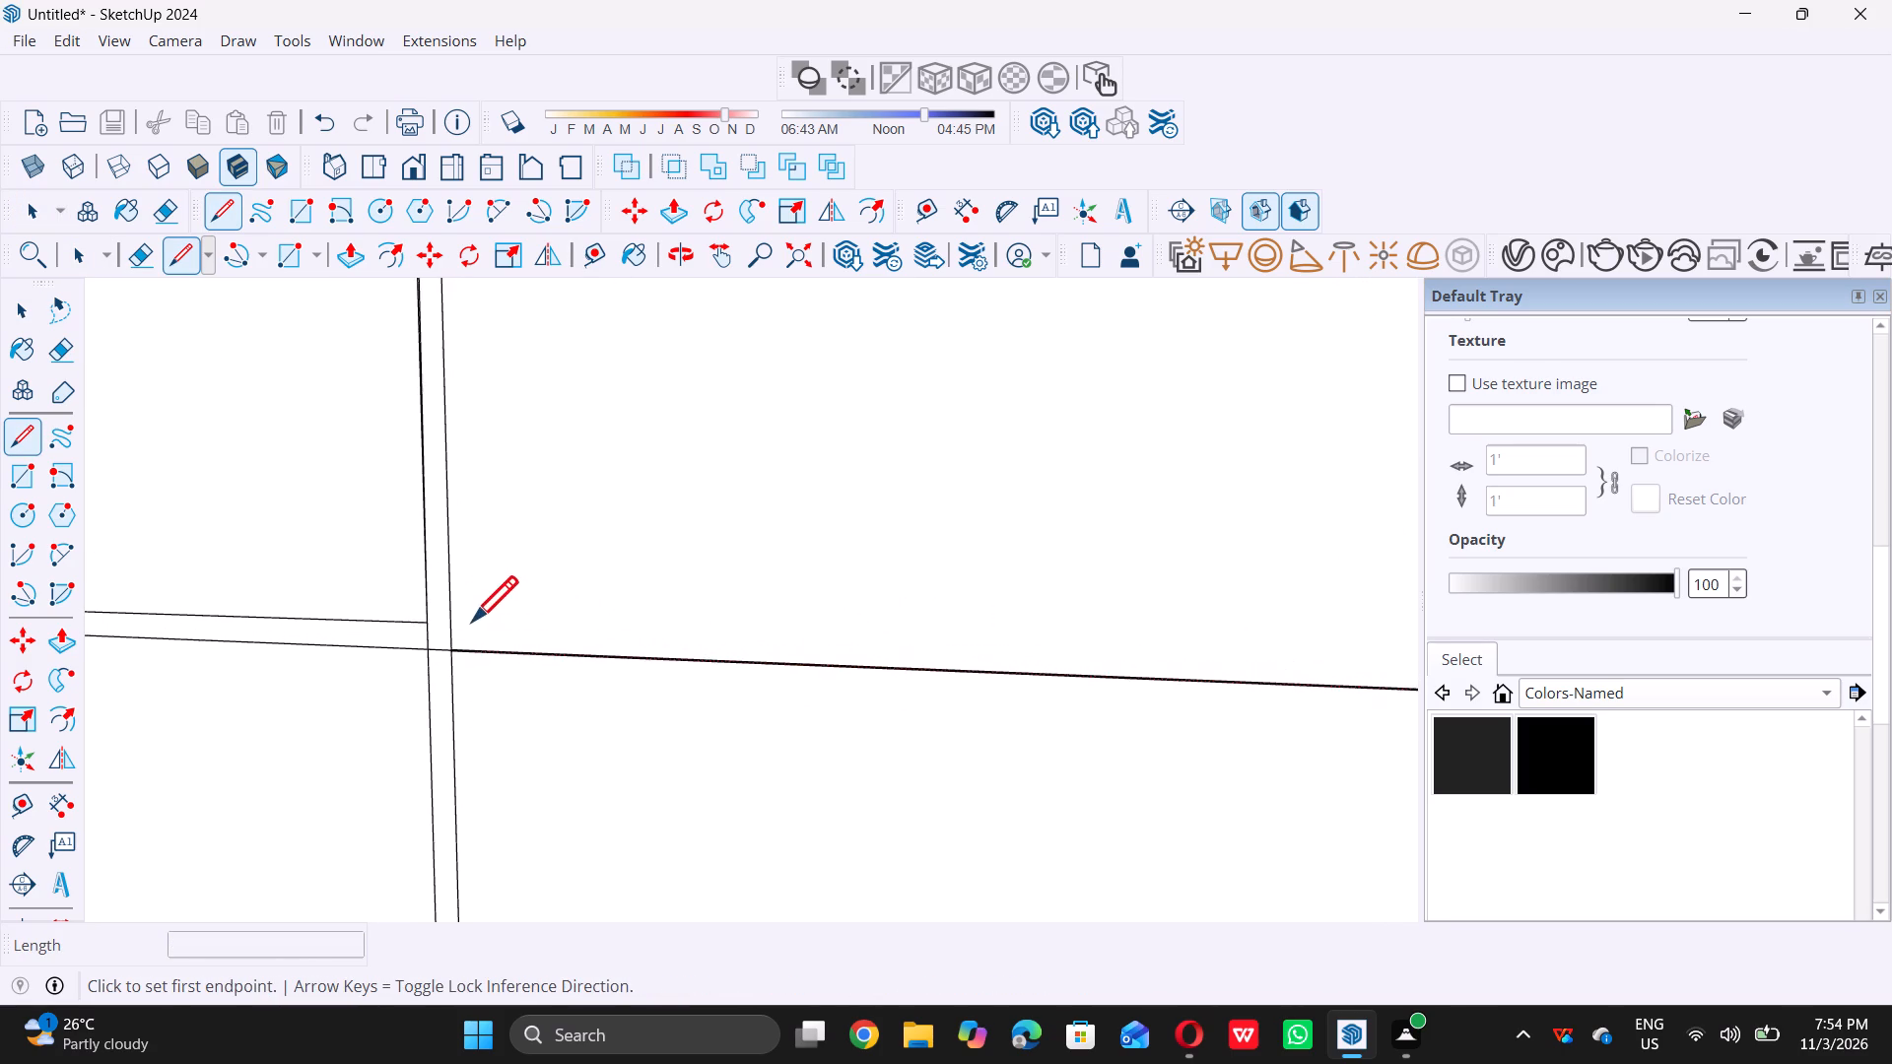
{"action": "triple_click", "coordinate": [418, 618]}
{"action": "left_click", "coordinate": [419, 618]}
{"action": "scroll", "coordinate": [418, 617], "scroll_direction": "down", "scroll_amount": 9}
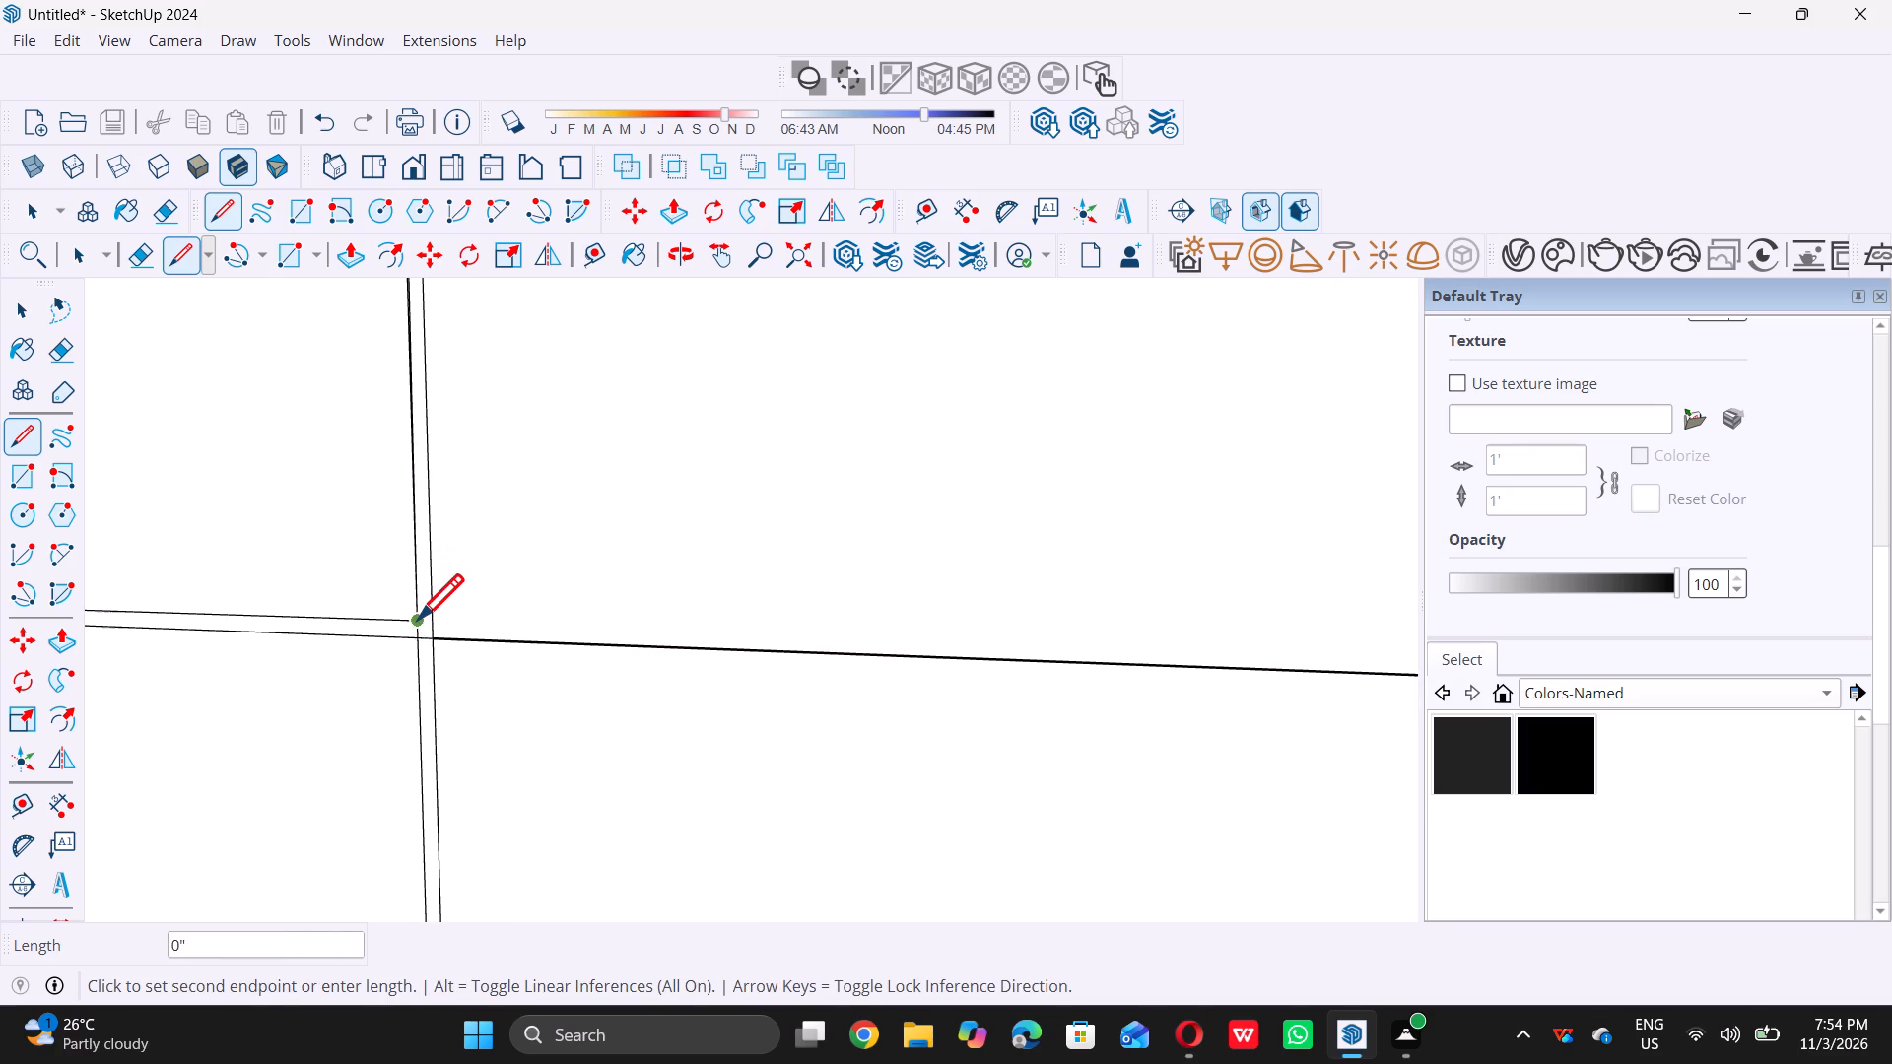
{"action": "scroll", "coordinate": [418, 619], "scroll_direction": "down", "scroll_amount": 8}
{"action": "scroll", "coordinate": [946, 652], "scroll_direction": "up", "scroll_amount": 4}
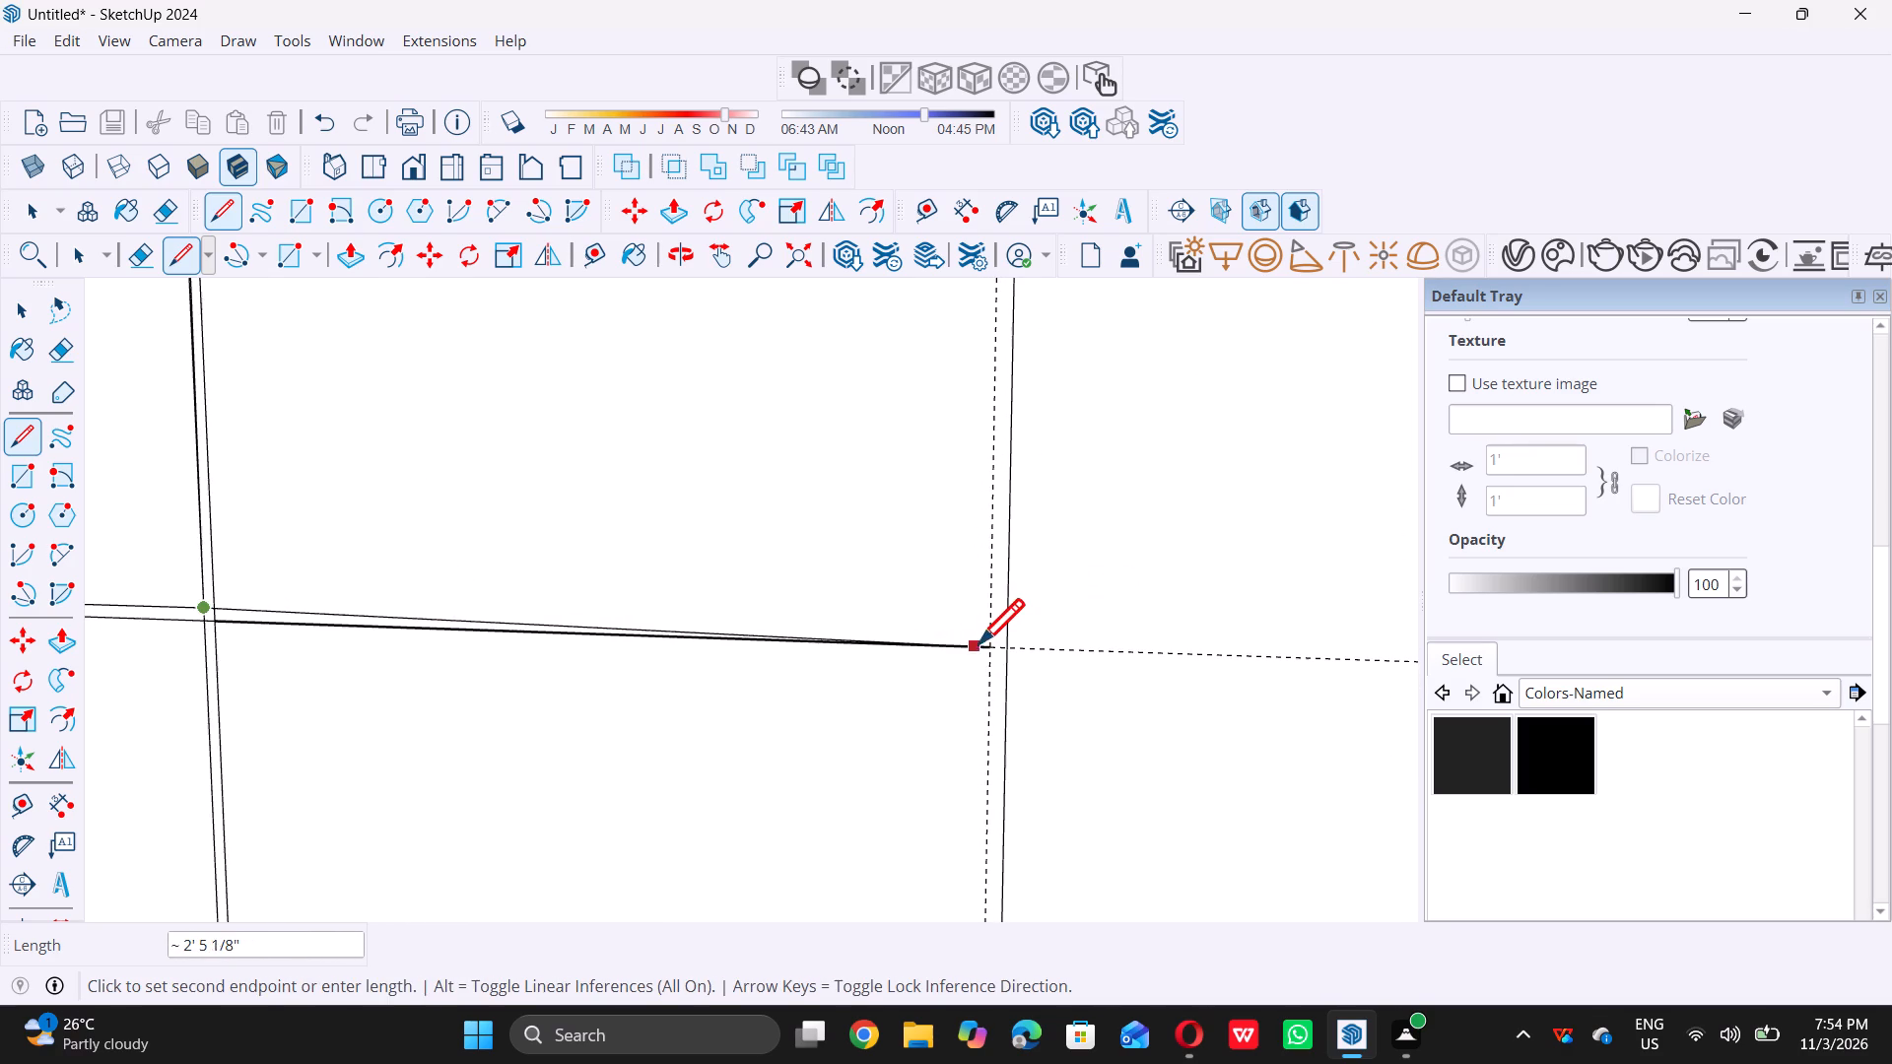
{"action": "scroll", "coordinate": [983, 639], "scroll_direction": "up", "scroll_amount": 4}
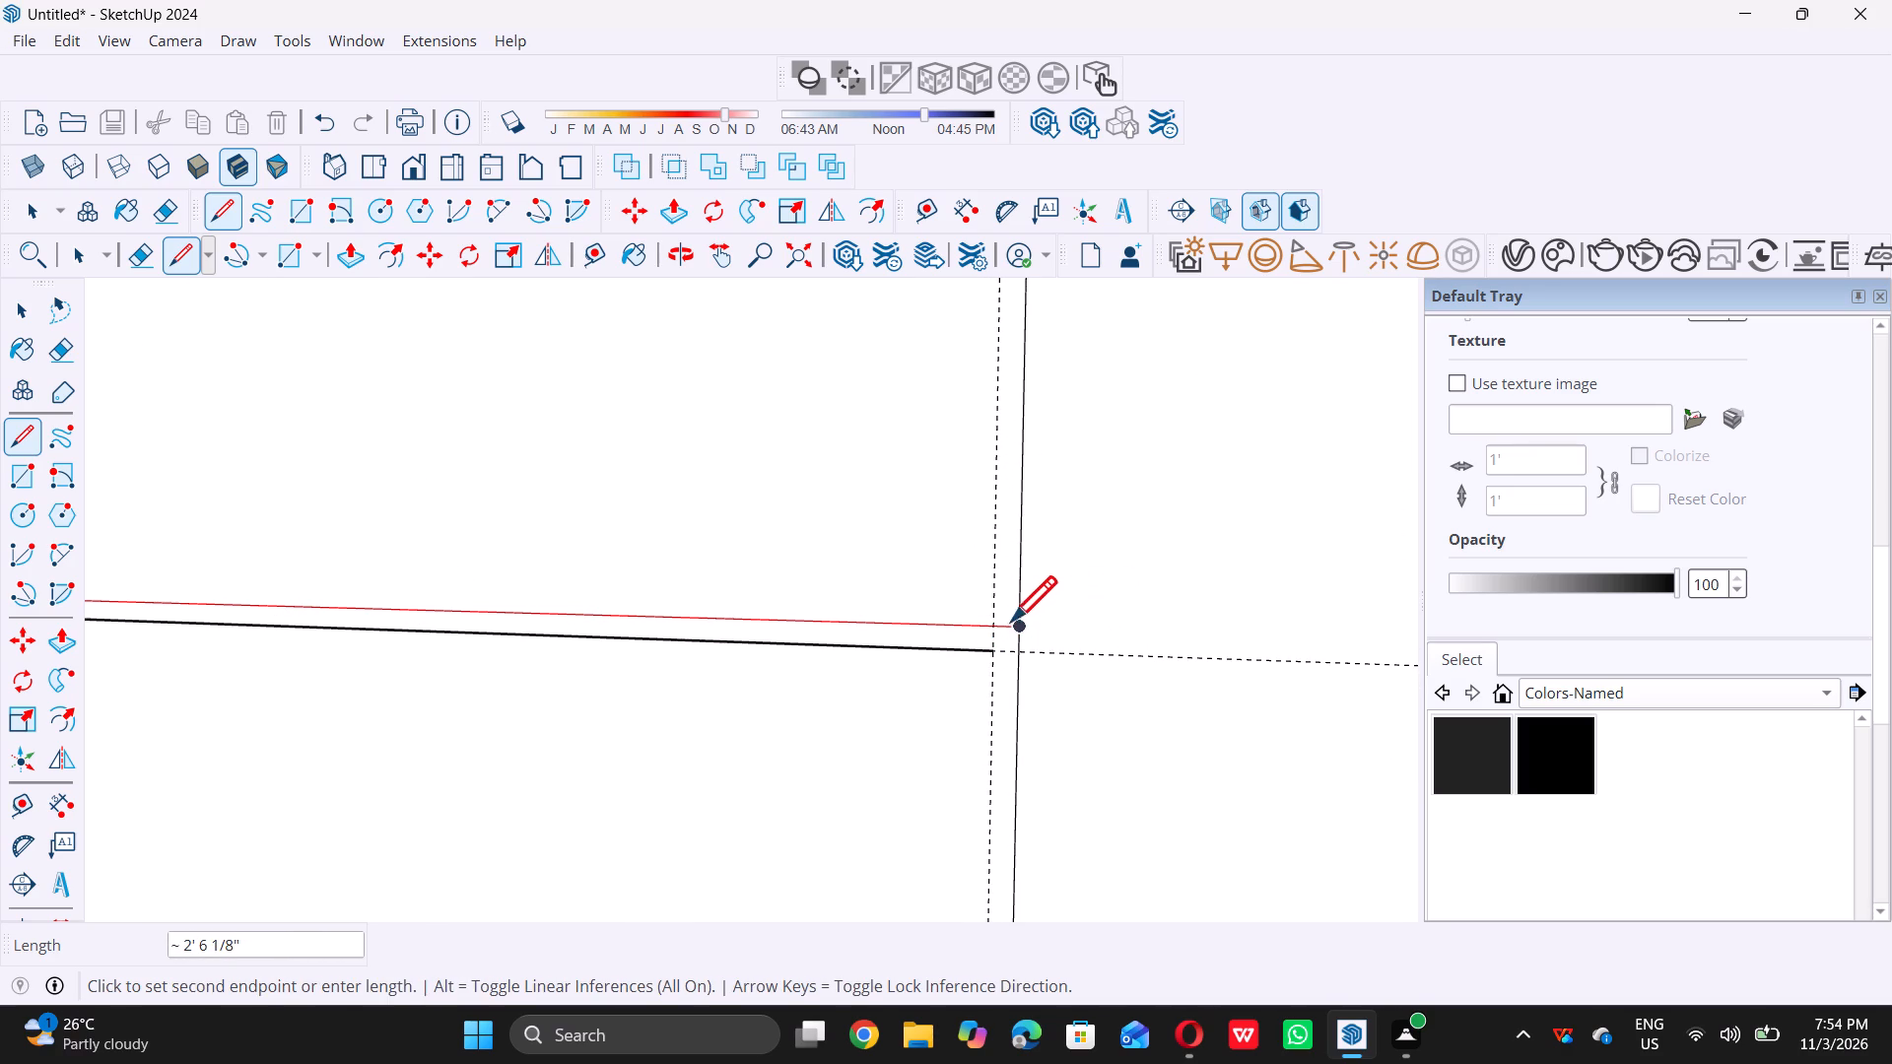
{"action": "left_click", "coordinate": [1026, 616]}
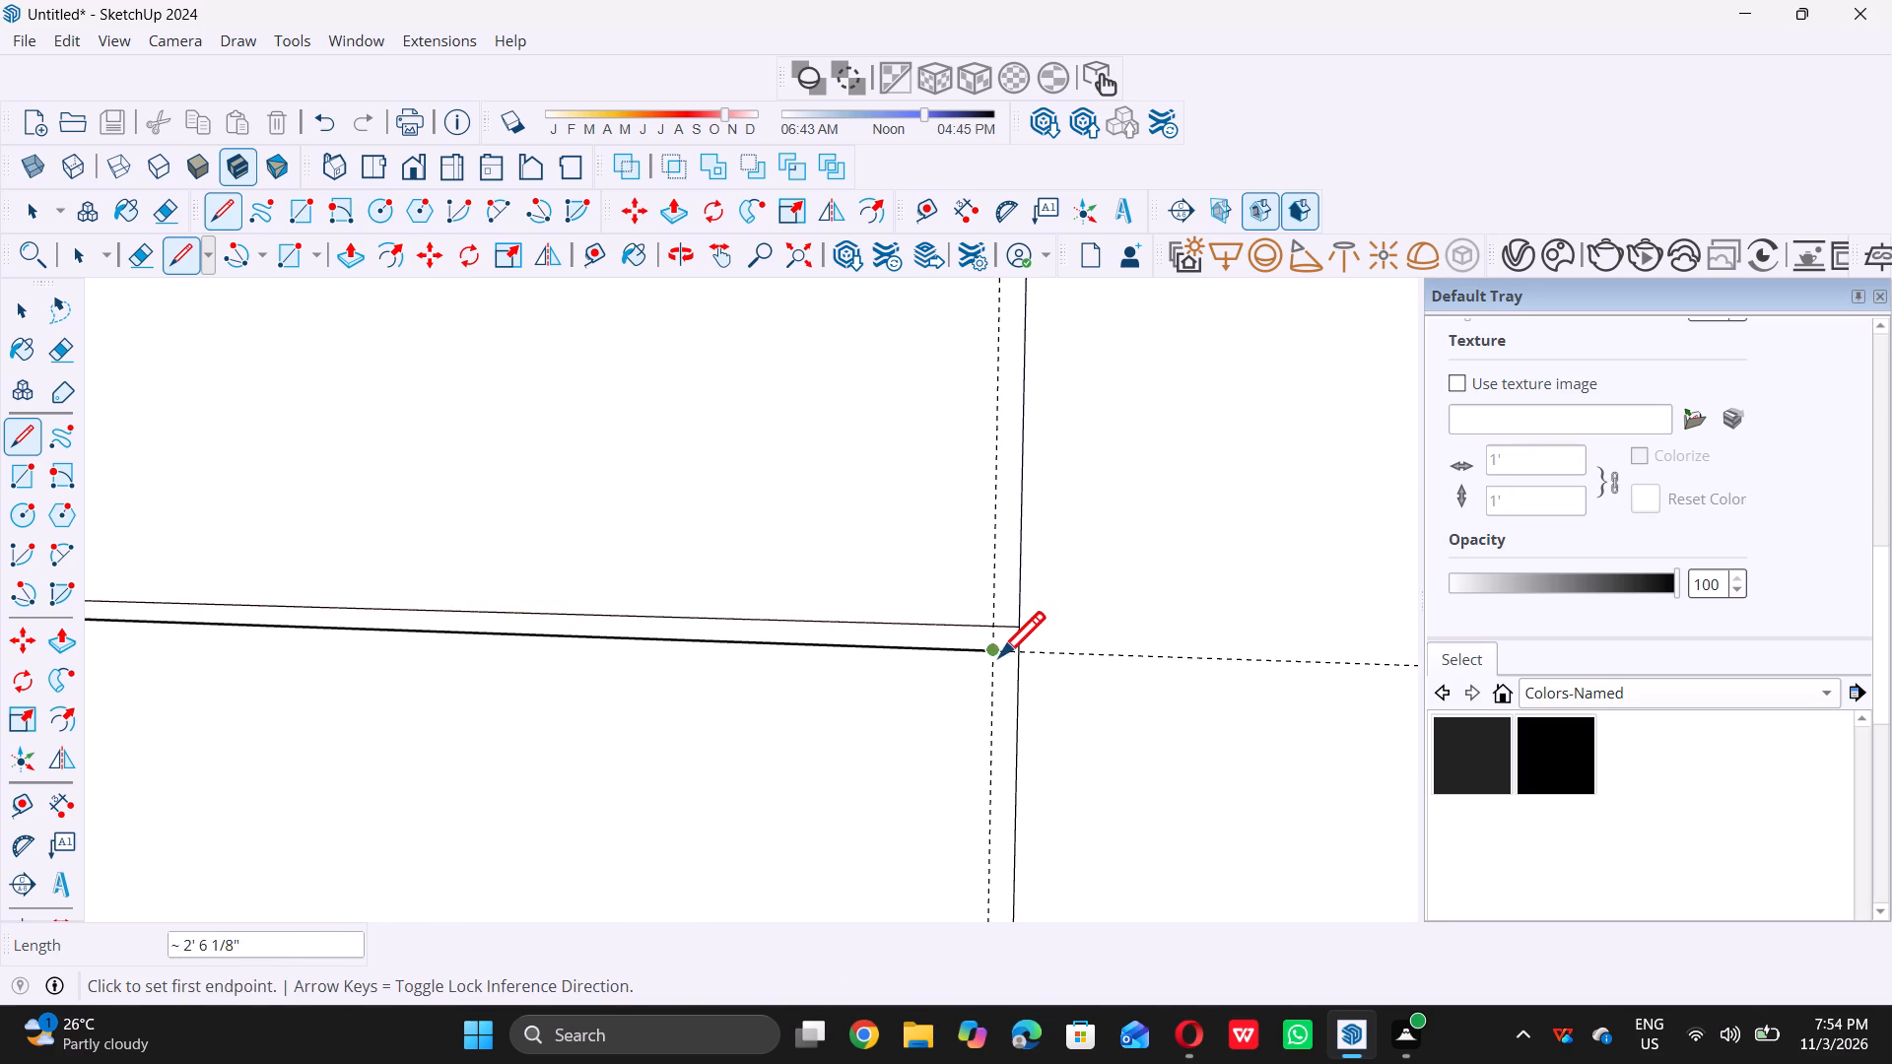
Extend the third-lowest cell's lower division line from the outer inset guide to the second panel's outer edge.
{"action": "scroll", "coordinate": [999, 656], "scroll_direction": "up", "scroll_amount": 8}
{"action": "triple_click", "coordinate": [982, 646]}
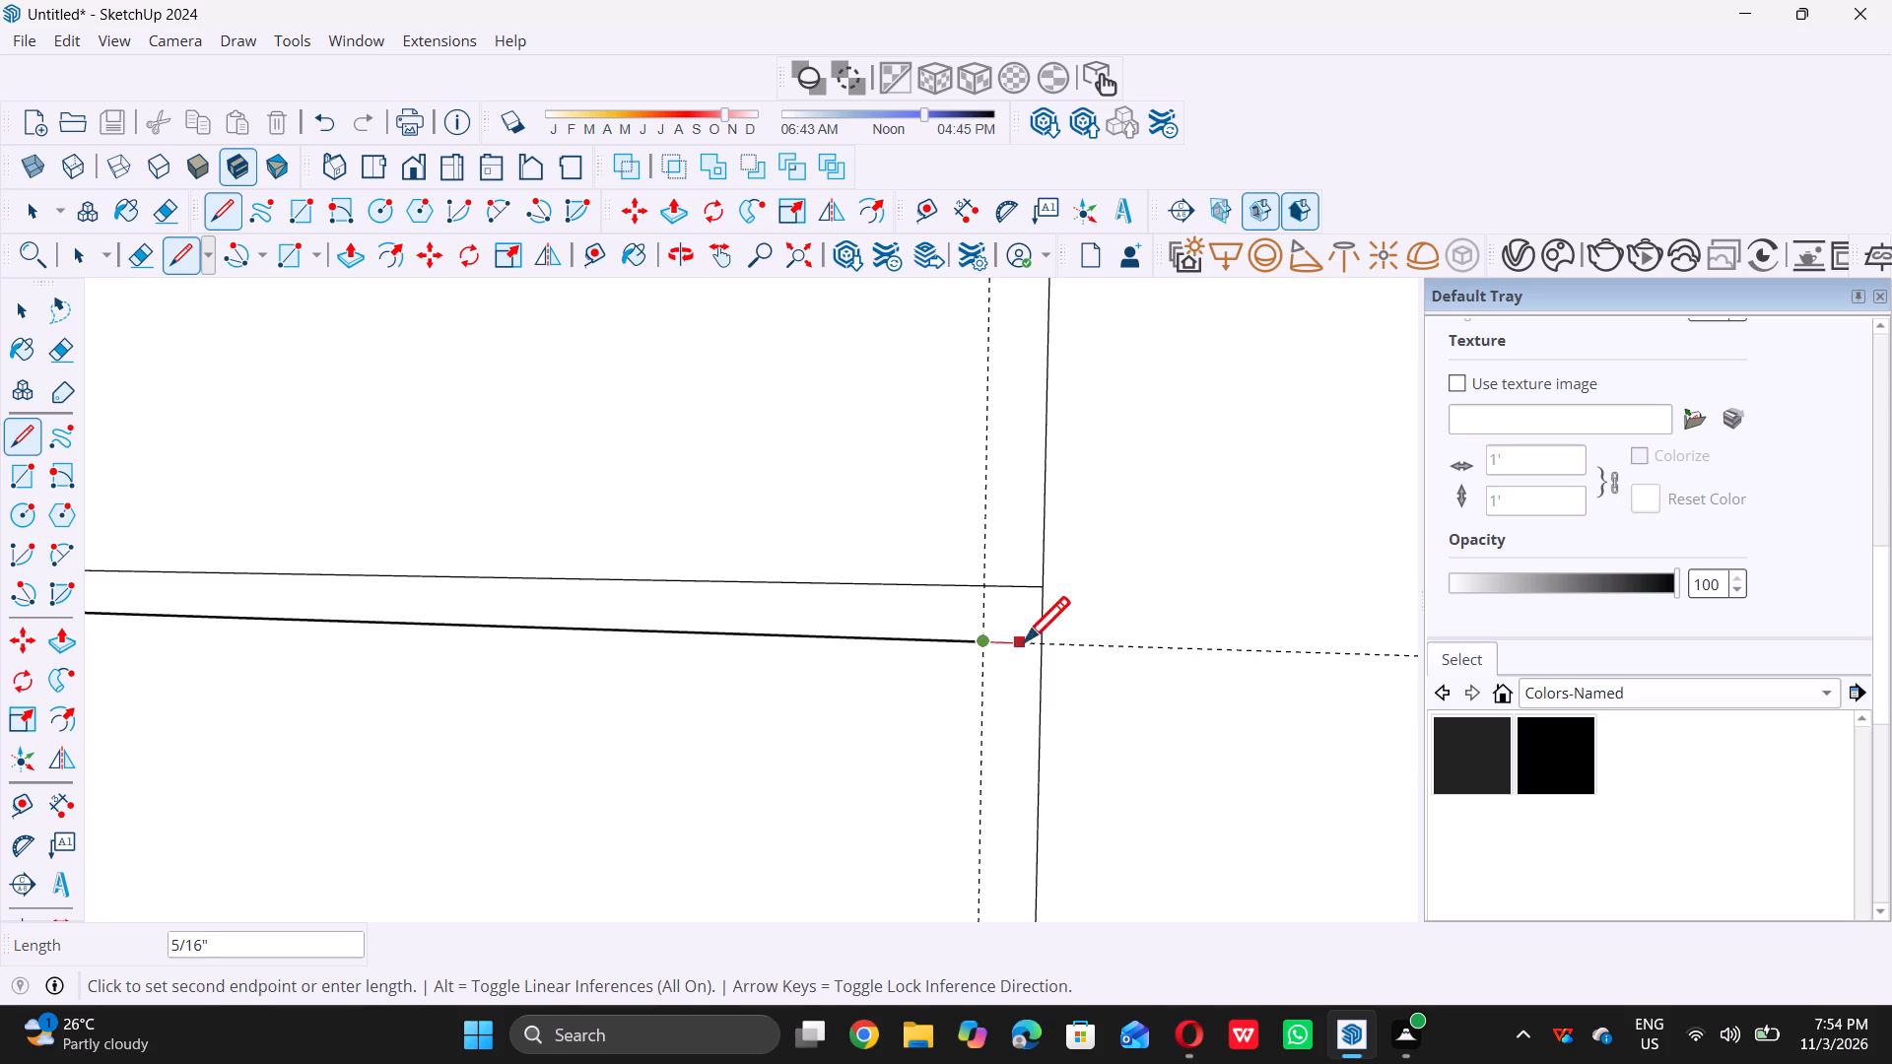
{"action": "double_click", "coordinate": [1040, 639]}
Draw a line along the lowest cell's bottom inset guide, from the central guide to the second panel's outer inset guide.
{"action": "scroll", "coordinate": [966, 606], "scroll_direction": "down", "scroll_amount": 12}
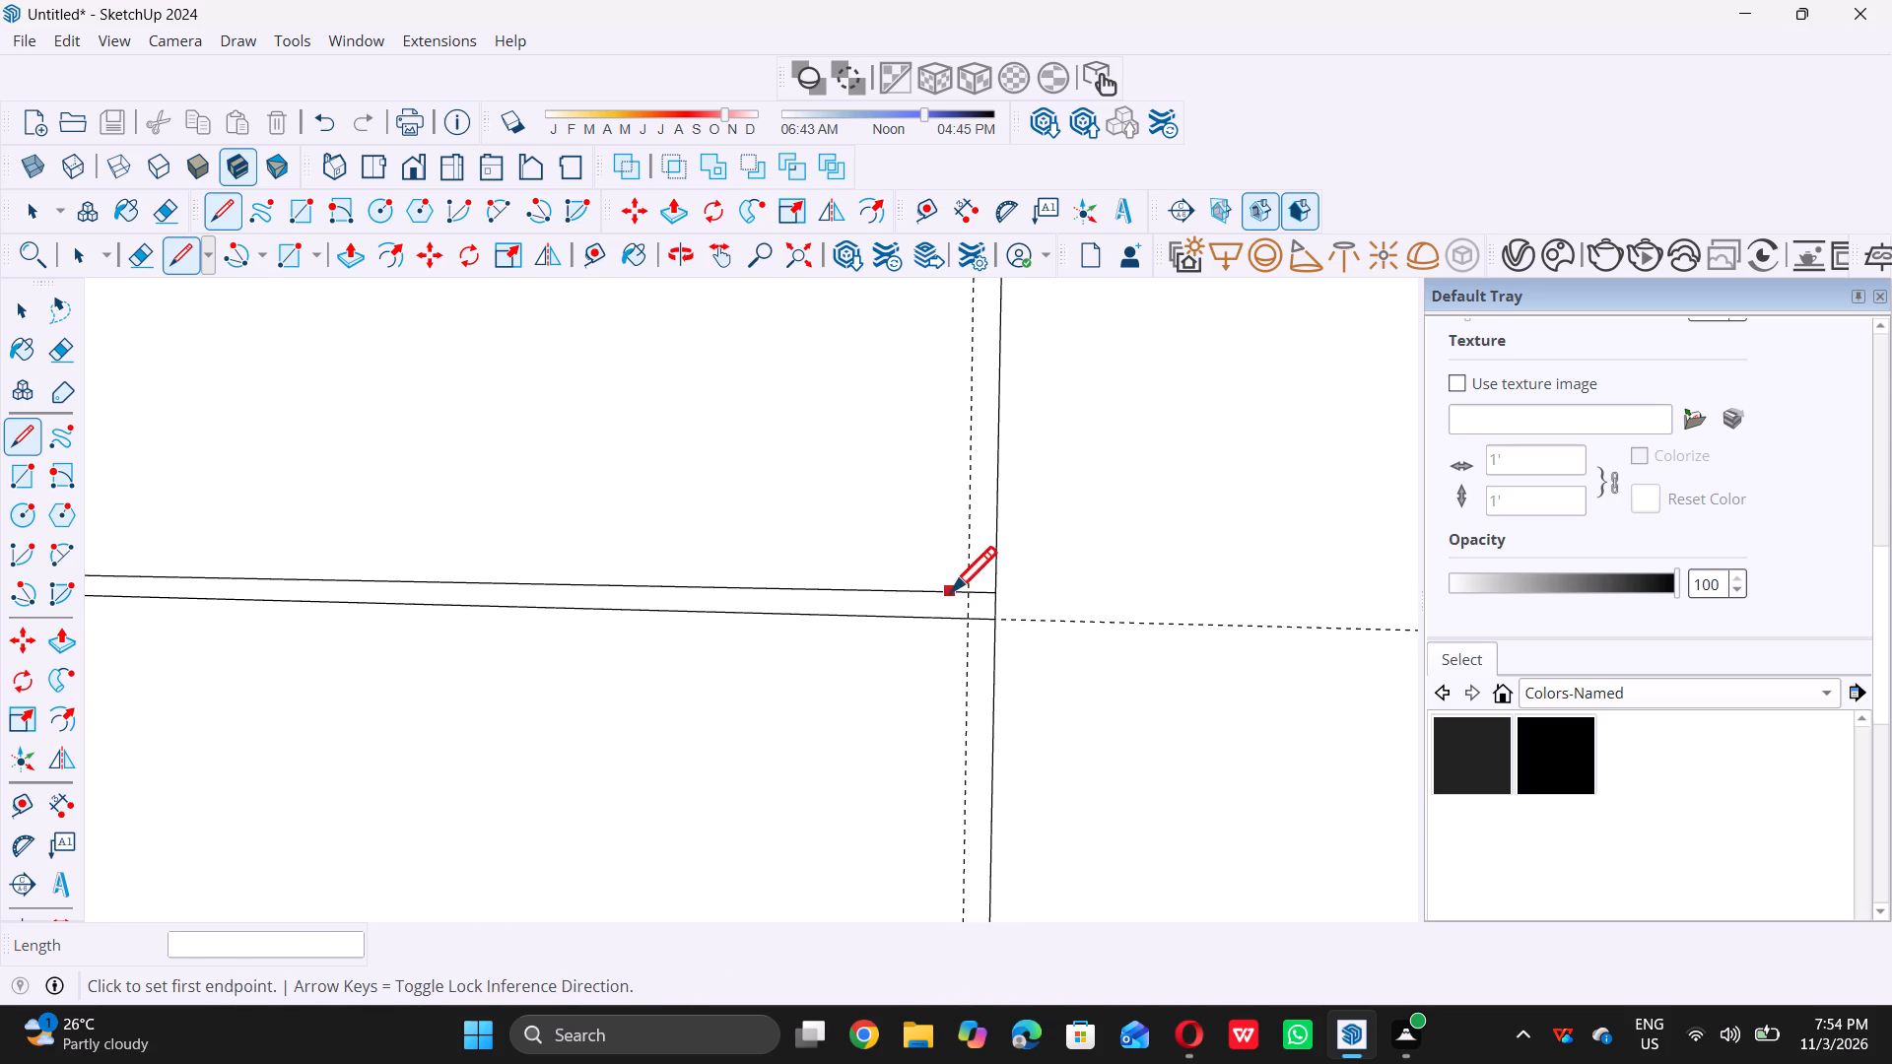
{"action": "scroll", "coordinate": [951, 591], "scroll_direction": "down", "scroll_amount": 3}
{"action": "scroll", "coordinate": [961, 592], "scroll_direction": "down", "scroll_amount": 20}
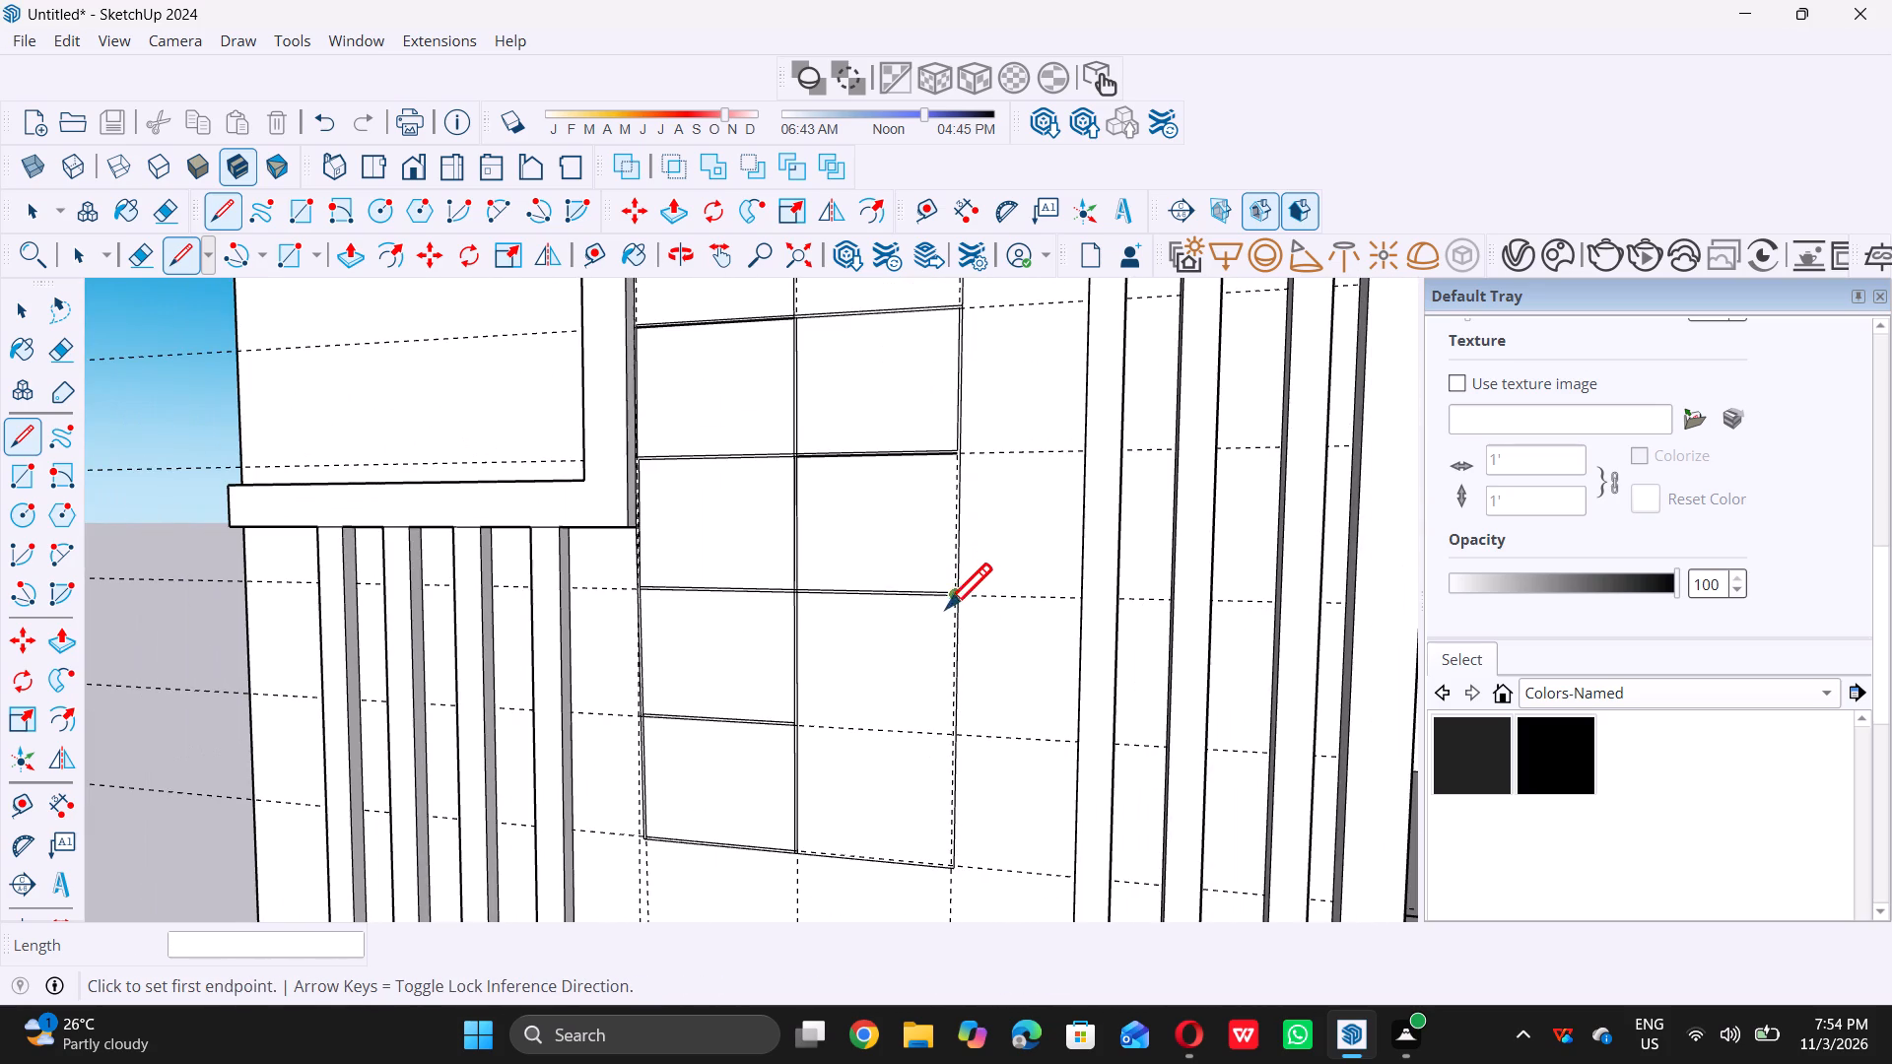
{"action": "scroll", "coordinate": [945, 638], "scroll_direction": "down", "scroll_amount": 5}
{"action": "scroll", "coordinate": [957, 793], "scroll_direction": "up", "scroll_amount": 11}
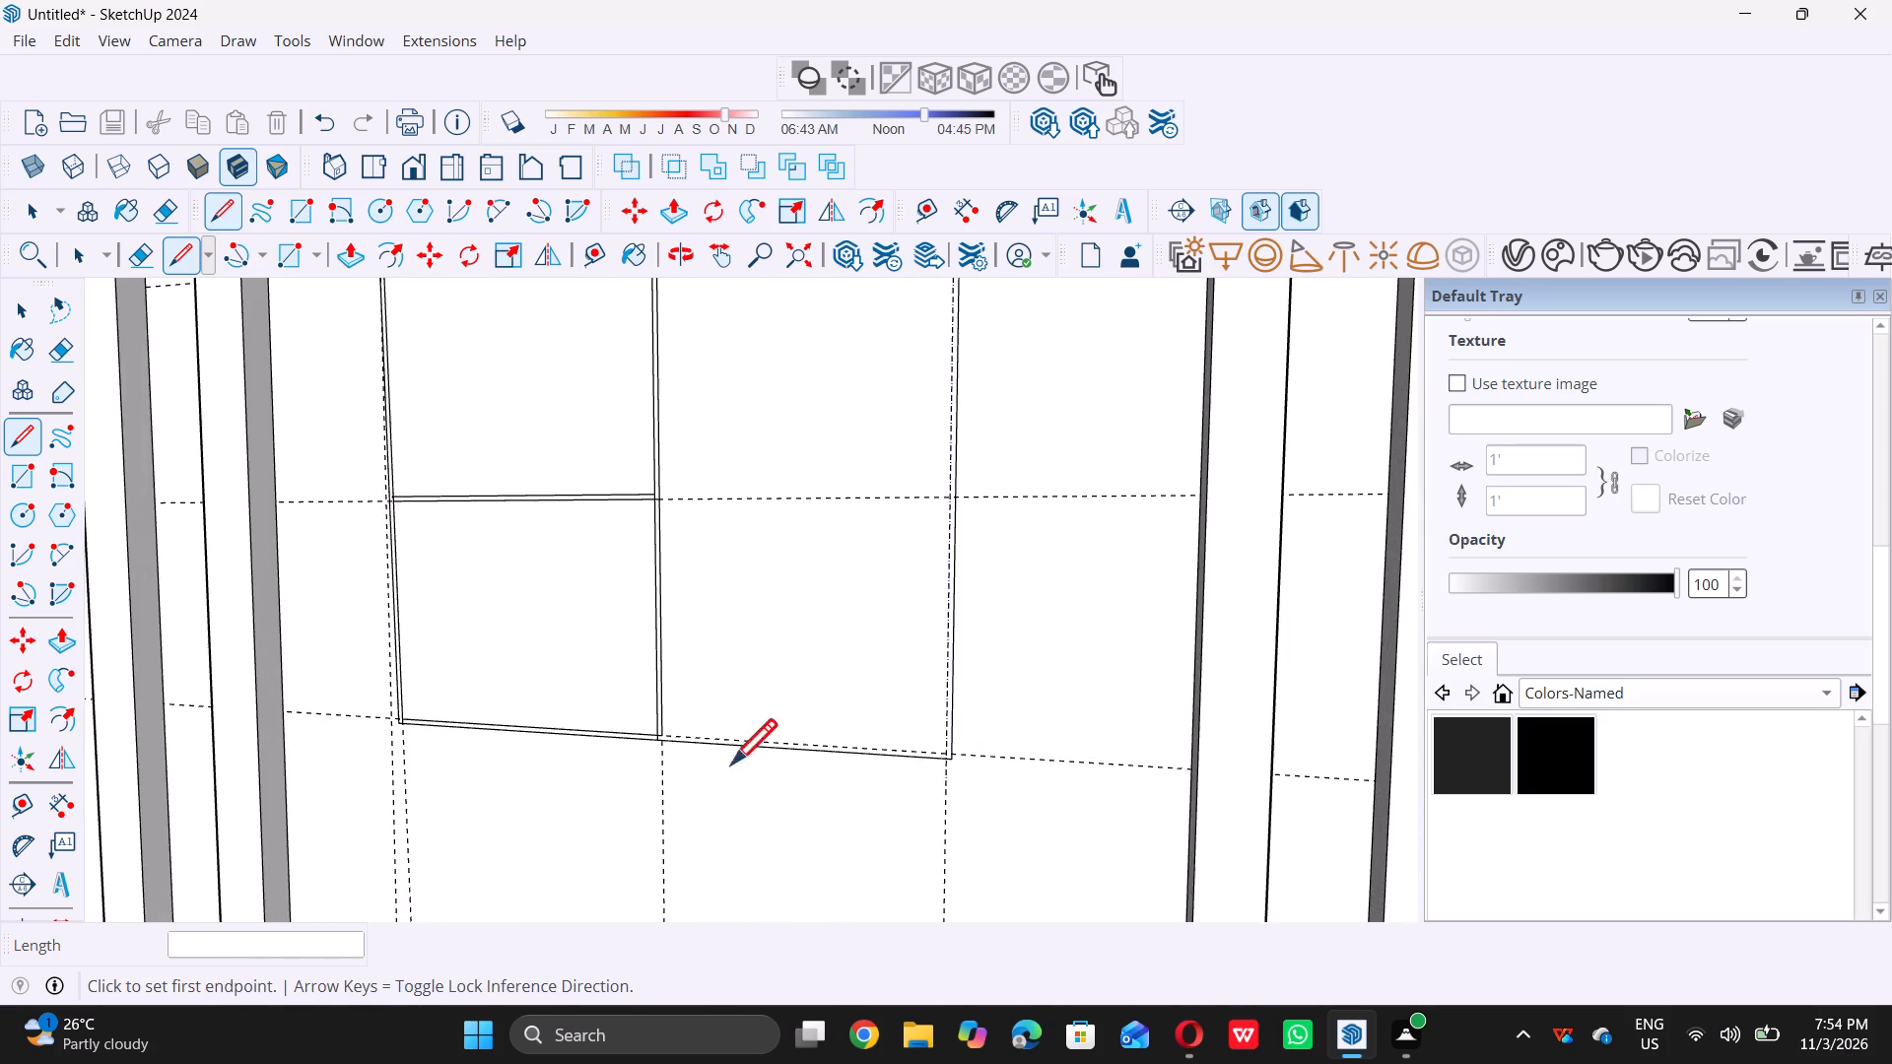
{"action": "scroll", "coordinate": [660, 716], "scroll_direction": "up", "scroll_amount": 14}
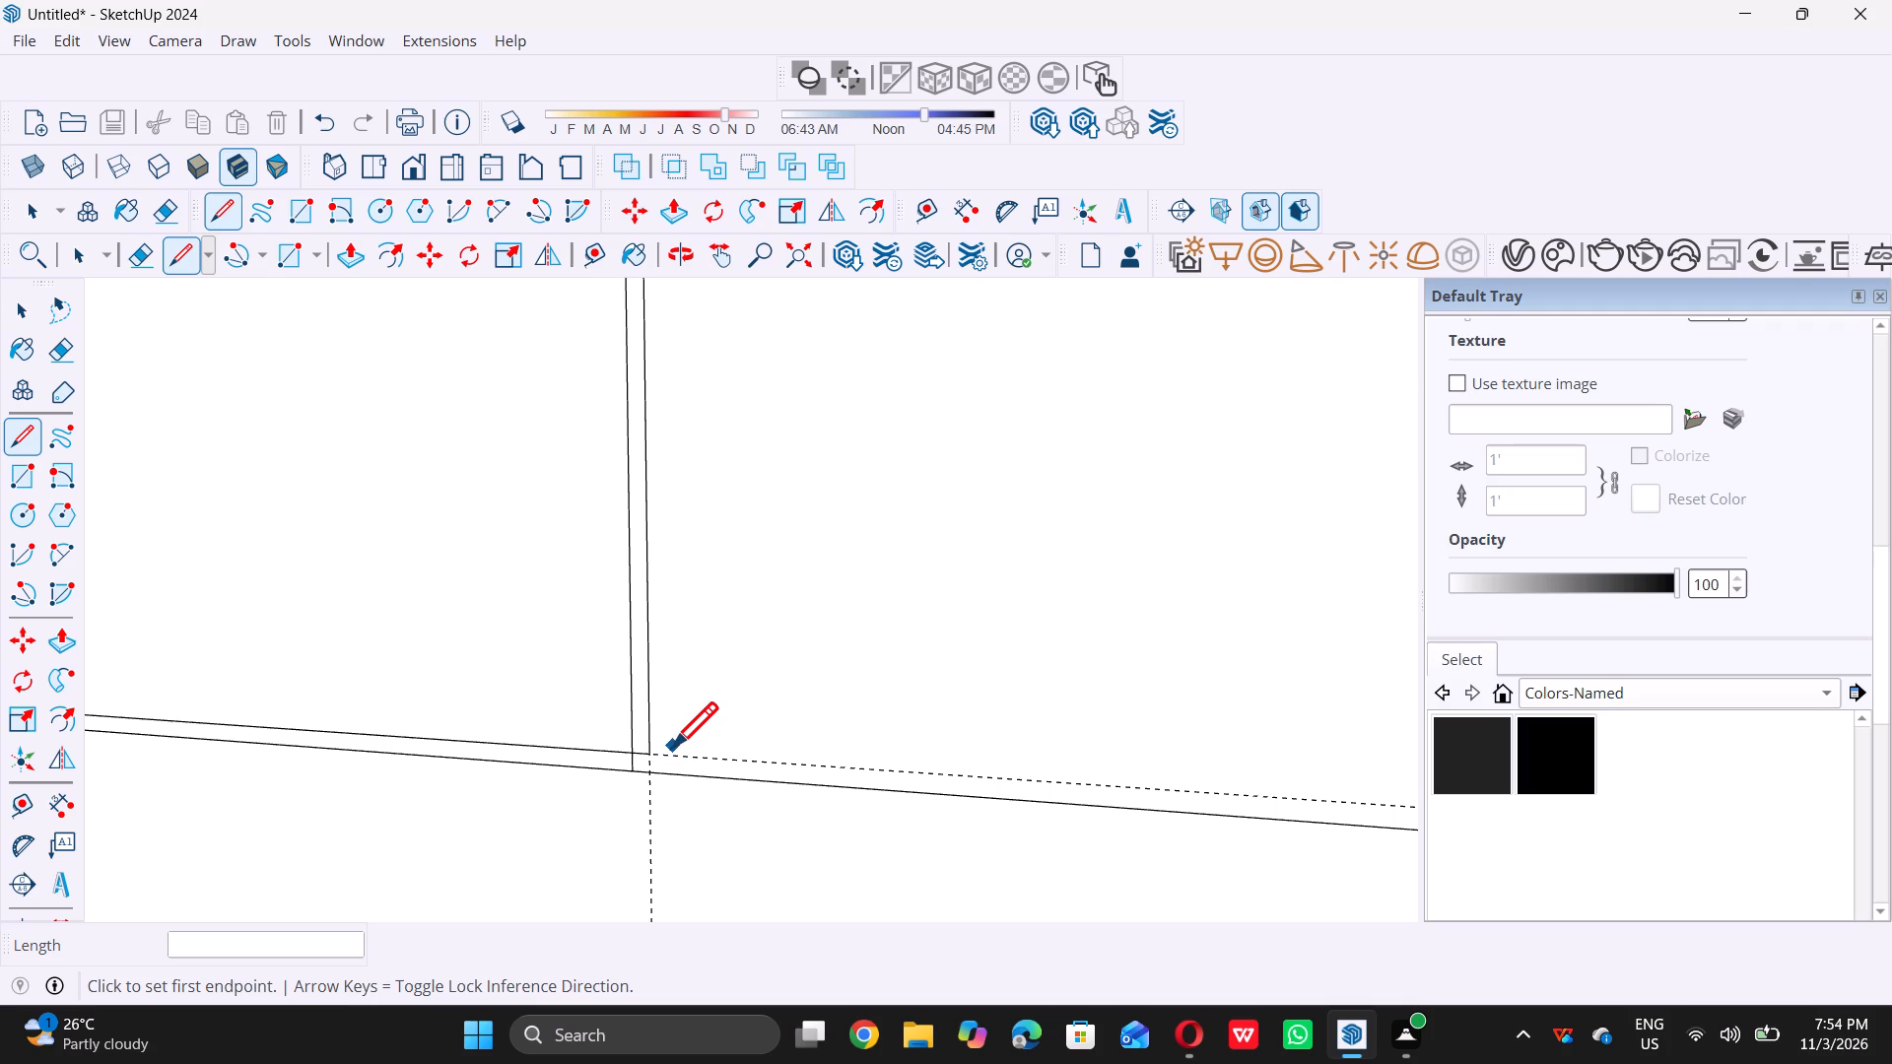
{"action": "double_click", "coordinate": [648, 754]}
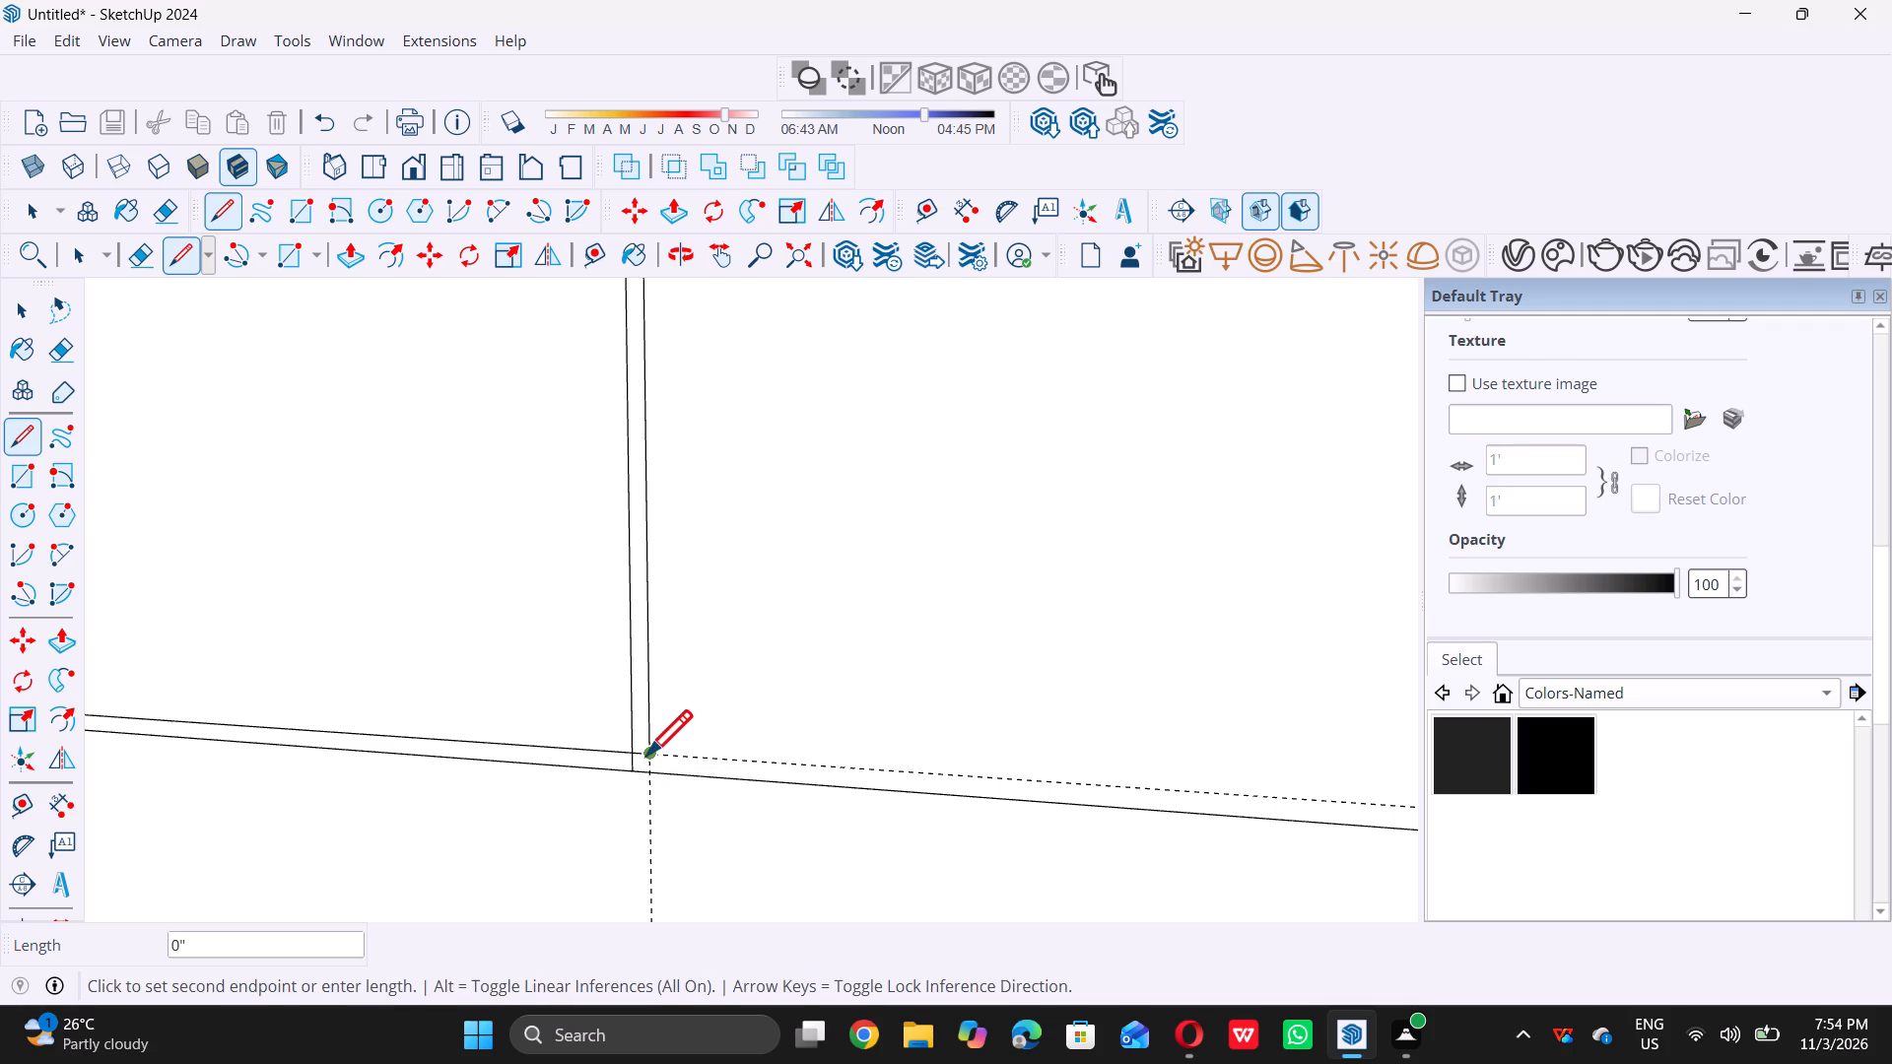
{"action": "scroll", "coordinate": [646, 755], "scroll_direction": "down", "scroll_amount": 12}
{"action": "scroll", "coordinate": [1002, 767], "scroll_direction": "up", "scroll_amount": 4}
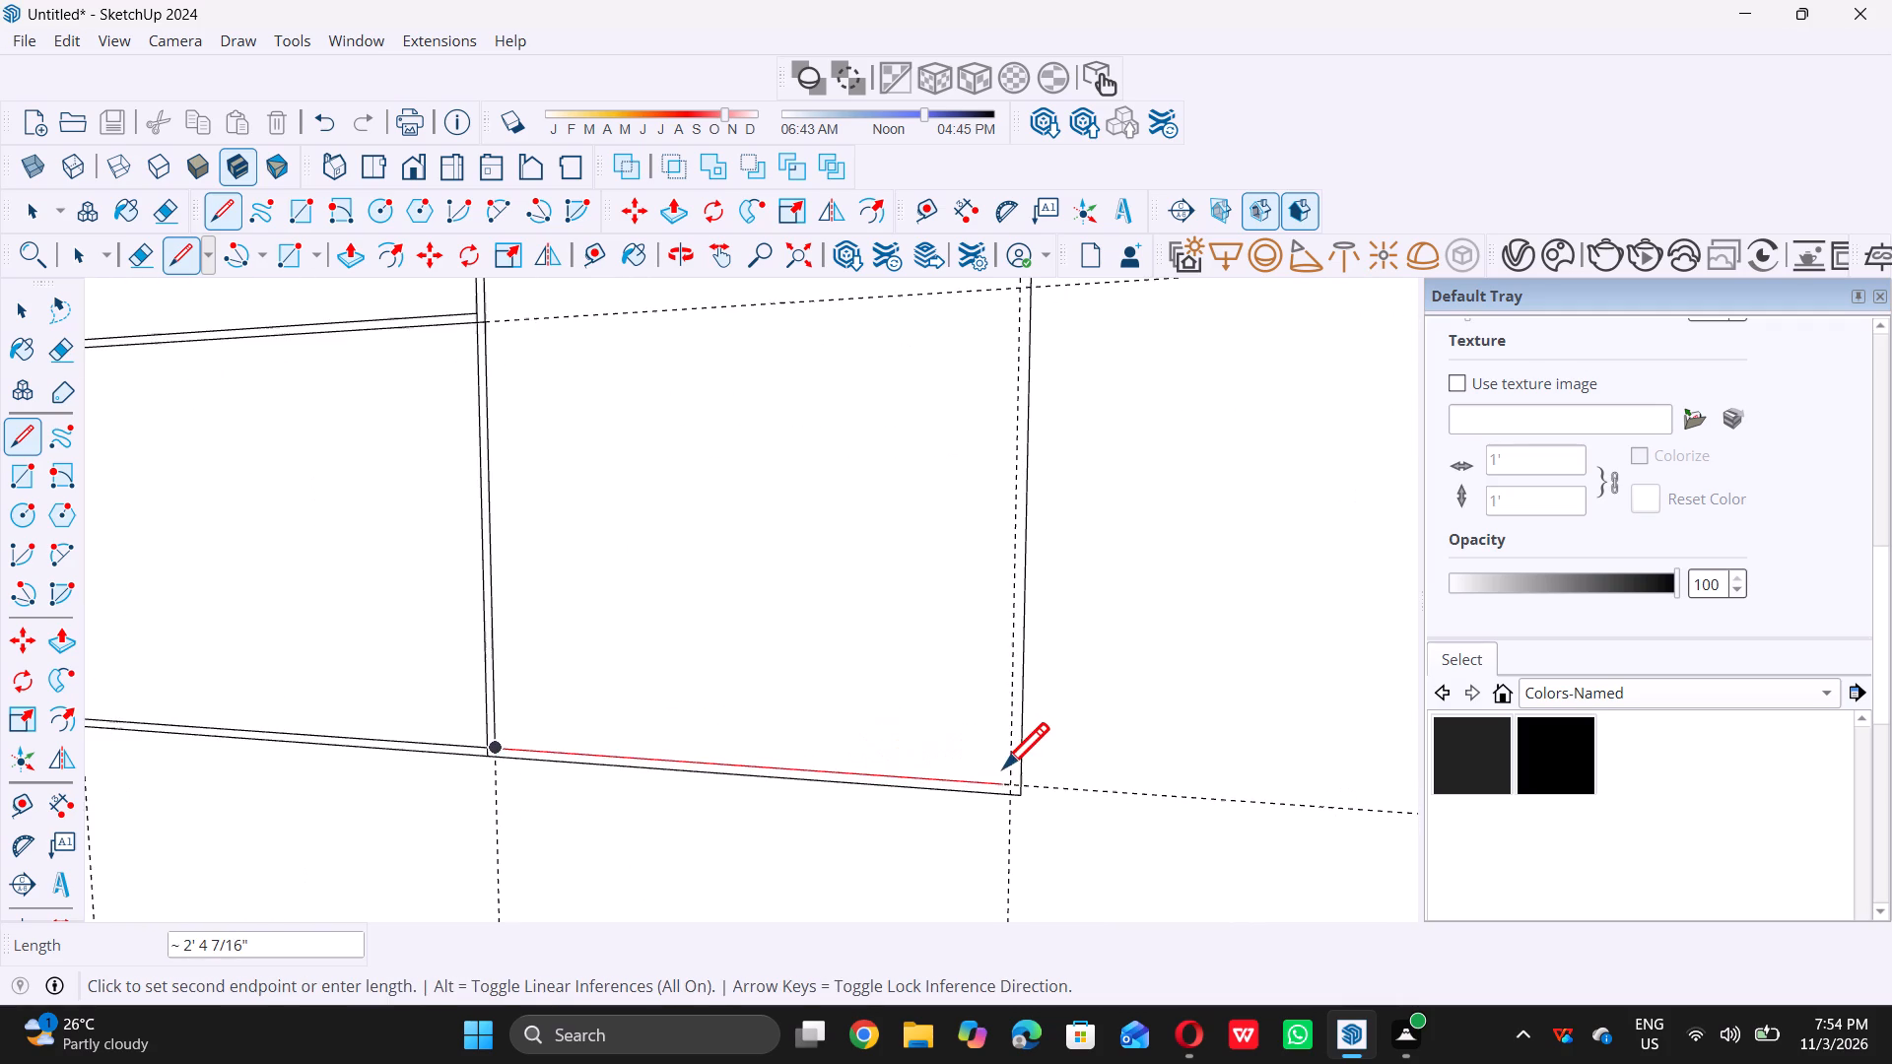
{"action": "scroll", "coordinate": [1003, 767], "scroll_direction": "up", "scroll_amount": 6}
{"action": "double_click", "coordinate": [1012, 788]}
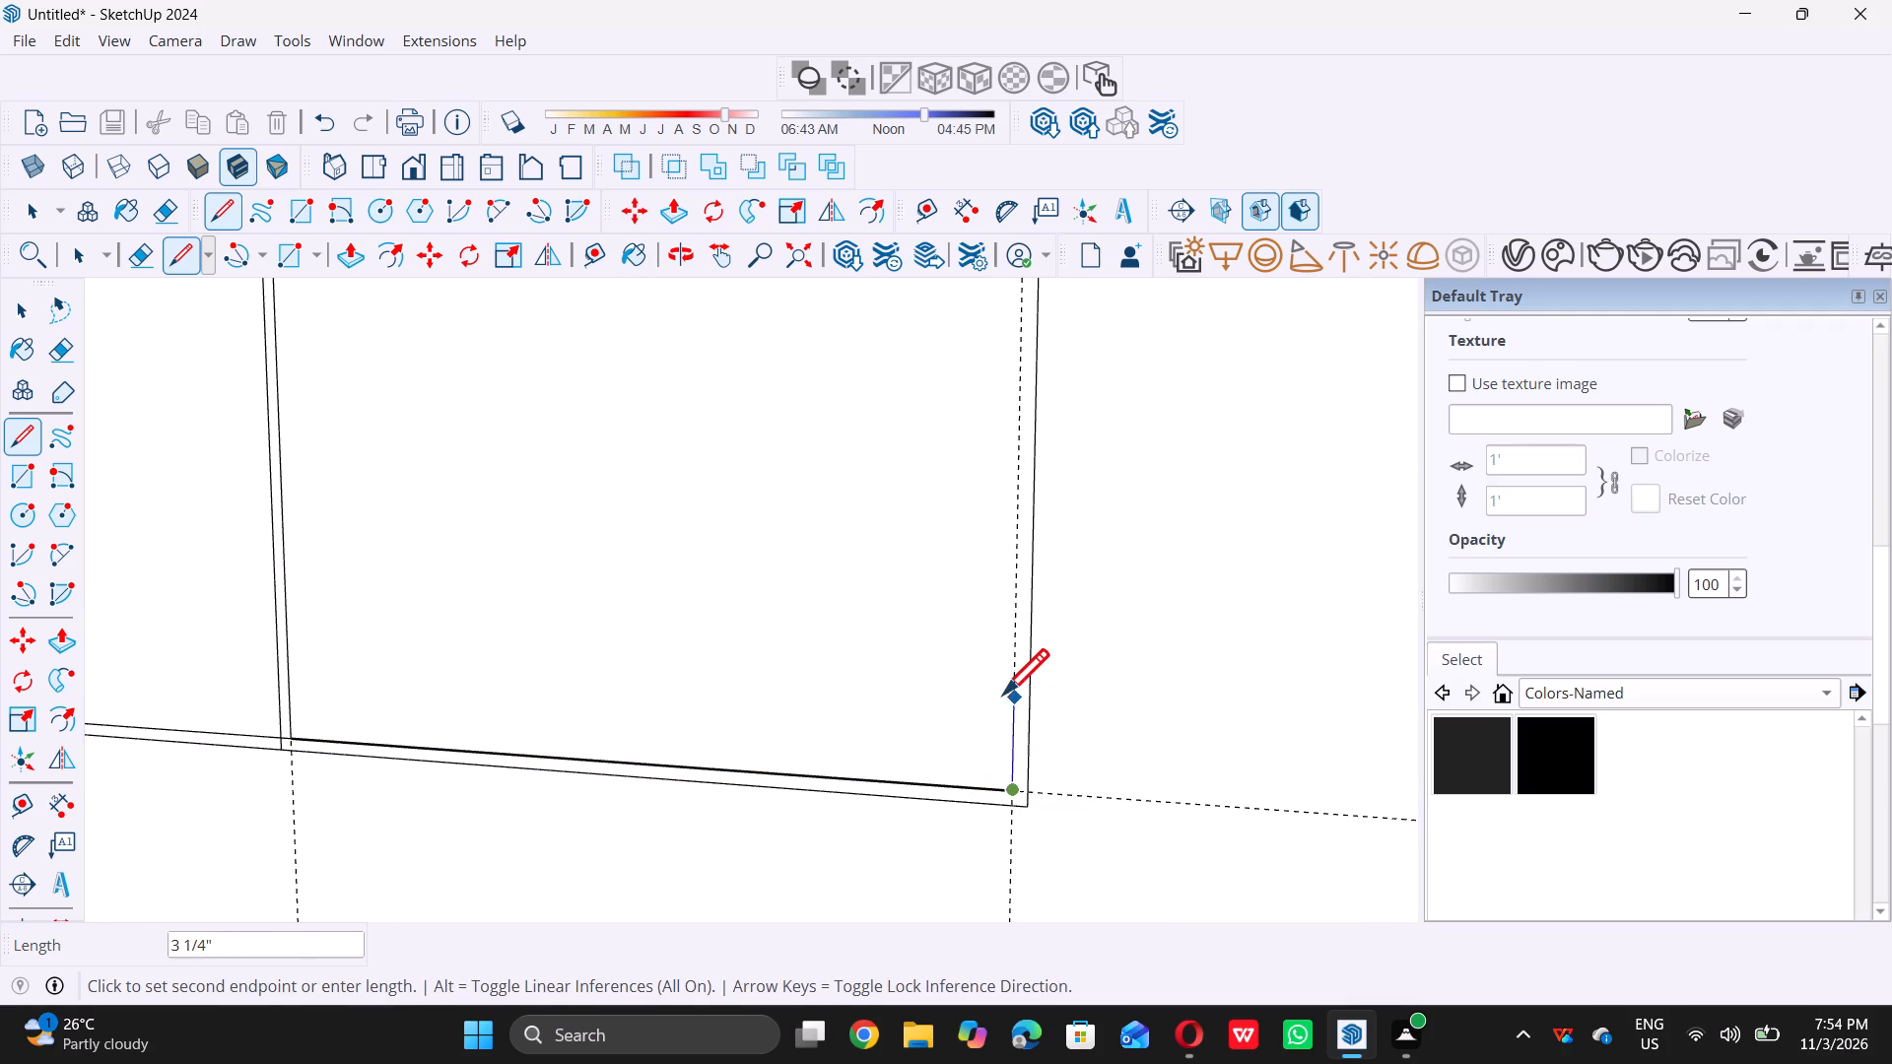
Close the lowest cell's inset outline with a line about 2' 3/16" up the outer guide and one about 2' 4 15/16" back to the central division.
{"action": "scroll", "coordinate": [1002, 693], "scroll_direction": "down", "scroll_amount": 11}
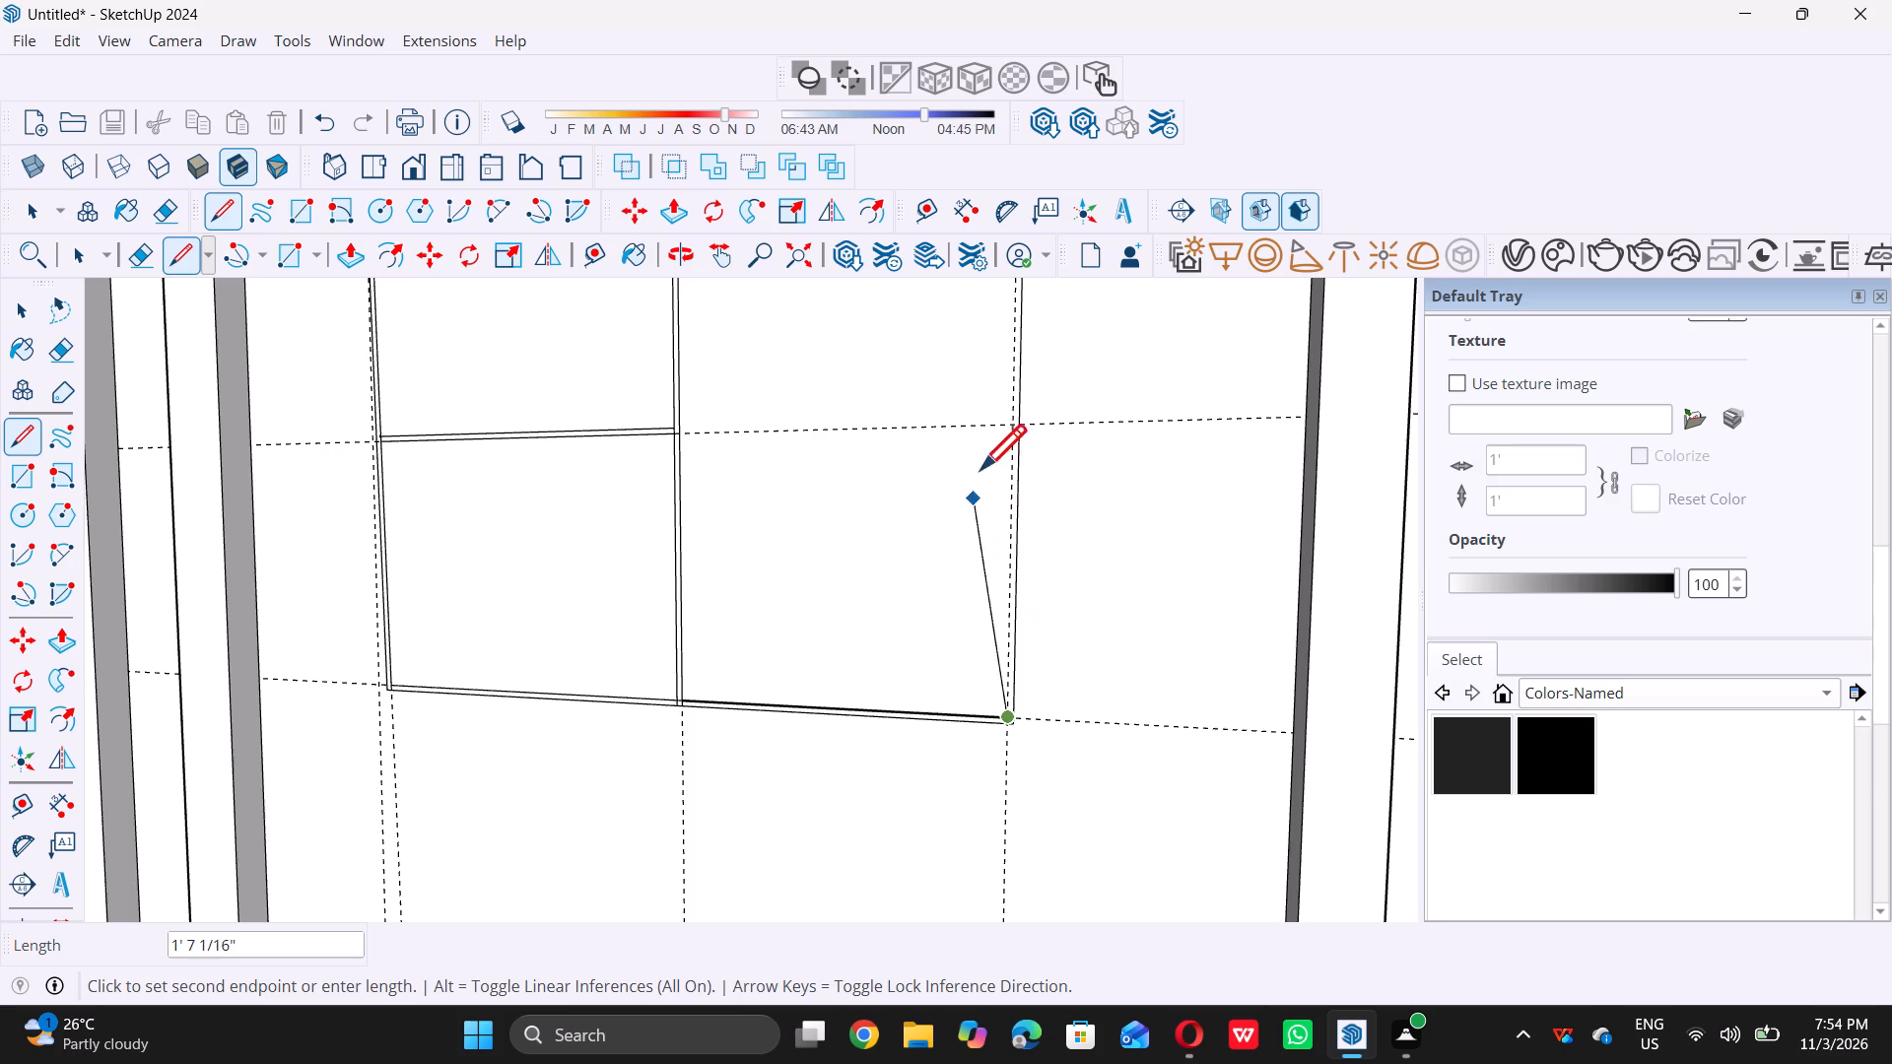
{"action": "scroll", "coordinate": [980, 464], "scroll_direction": "down", "scroll_amount": 1}
{"action": "scroll", "coordinate": [1004, 422], "scroll_direction": "up", "scroll_amount": 9}
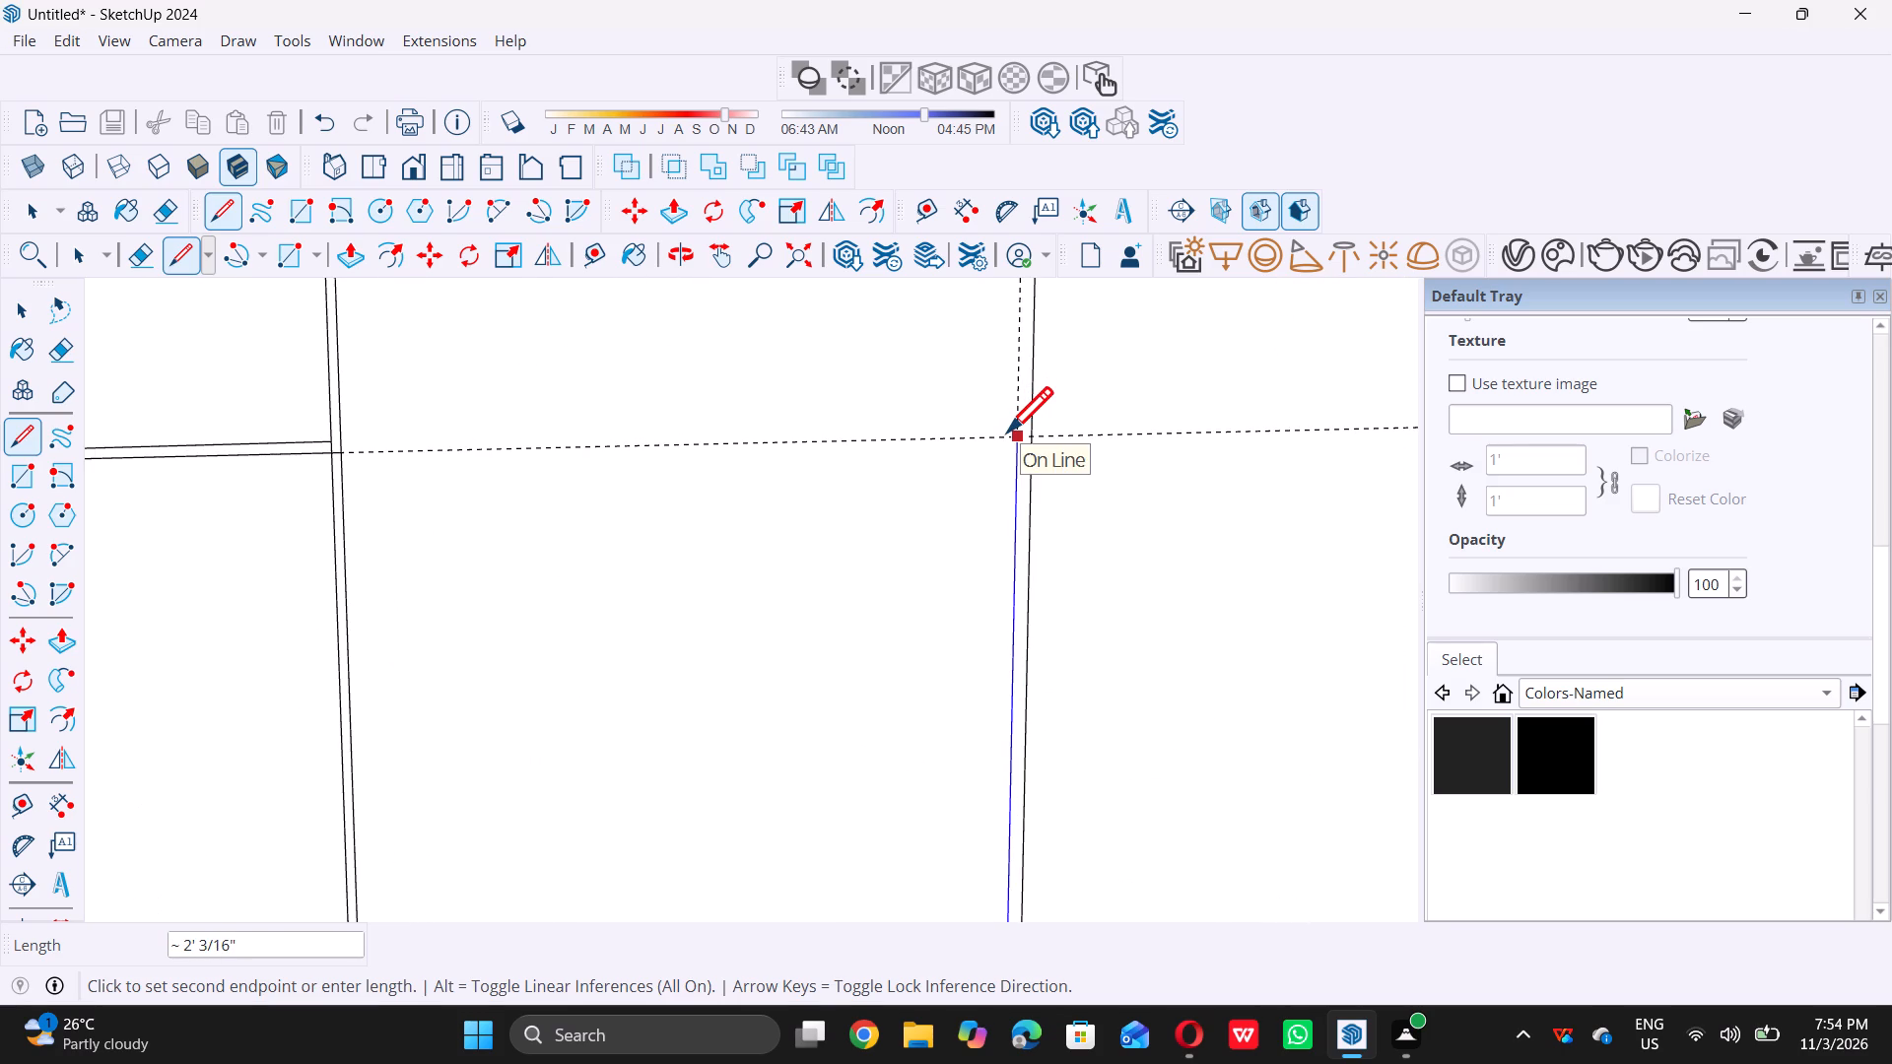
{"action": "triple_click", "coordinate": [1006, 432]}
{"action": "double_click", "coordinate": [1006, 432]}
{"action": "scroll", "coordinate": [347, 462], "scroll_direction": "up", "scroll_amount": 4}
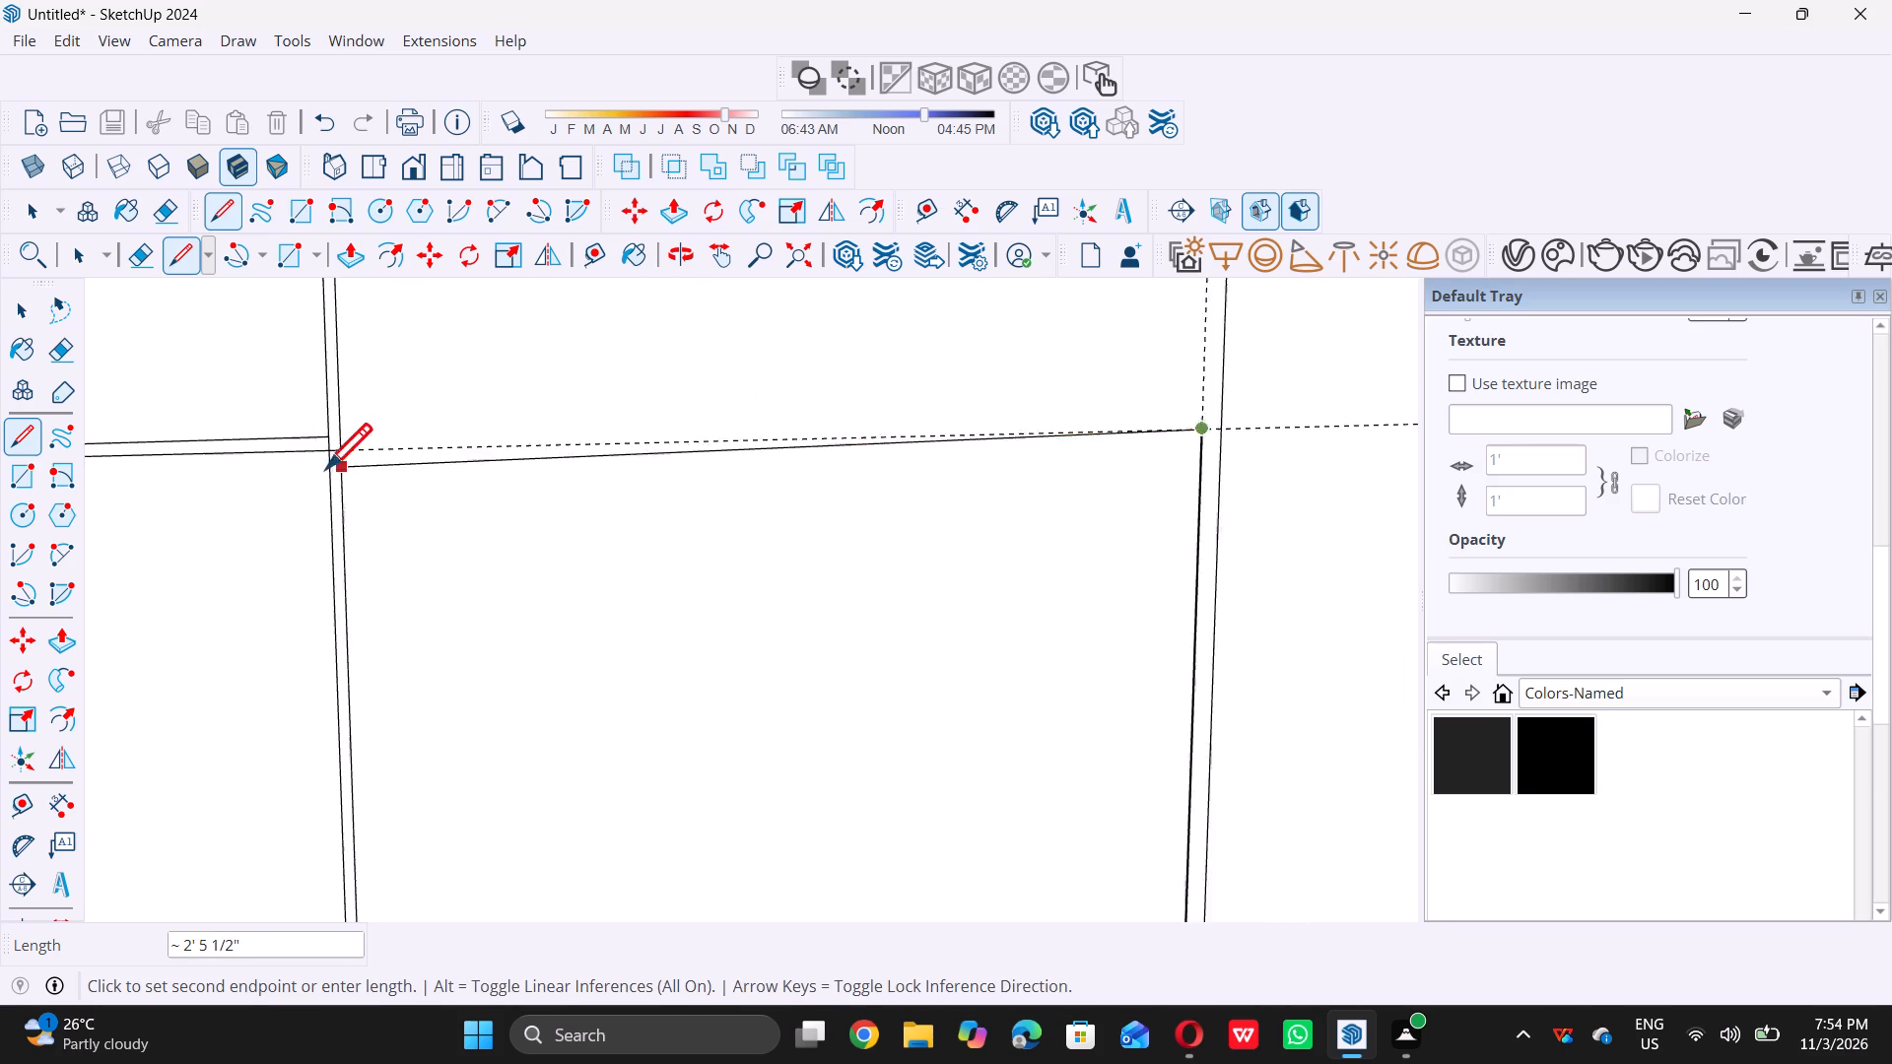
{"action": "scroll", "coordinate": [326, 468], "scroll_direction": "up", "scroll_amount": 4}
{"action": "double_click", "coordinate": [350, 439]}
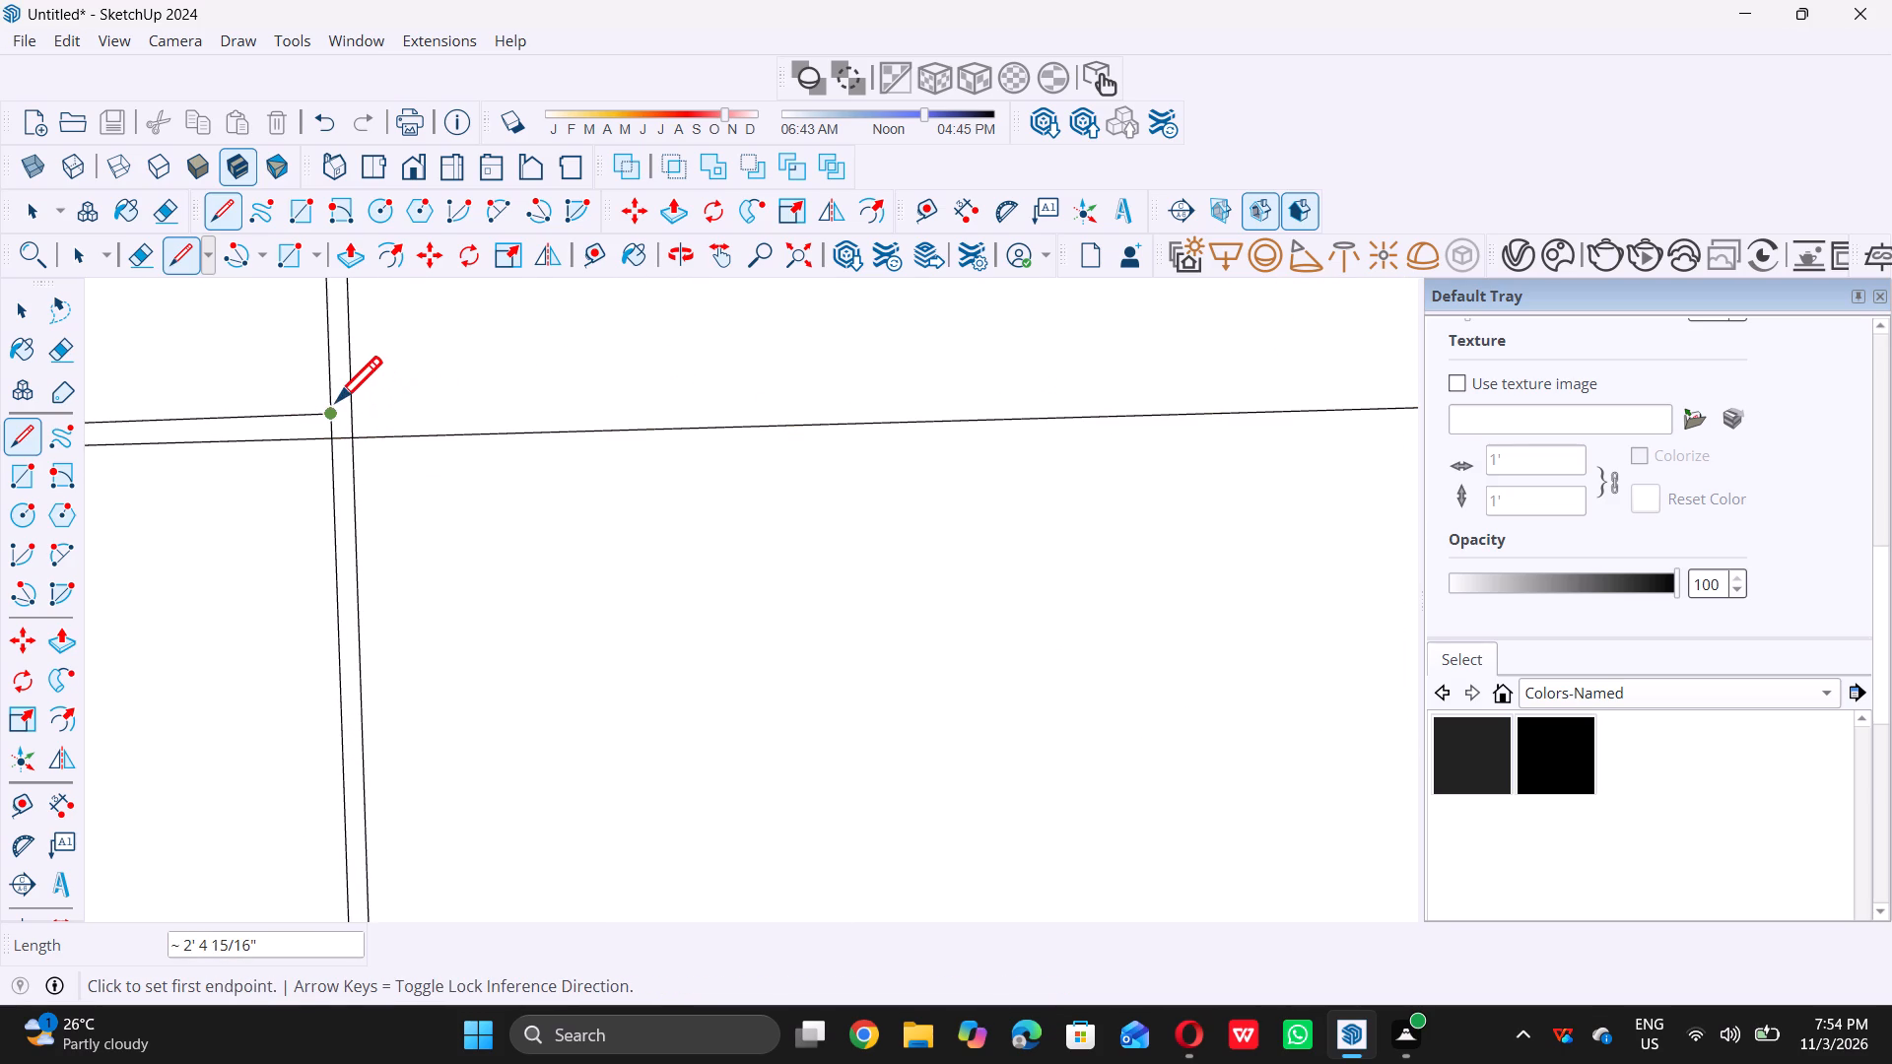
Draw a parallel line about 2' 6" above the lowest cell's top line, from the central division to the second panel's outer edge.
{"action": "double_click", "coordinate": [327, 413]}
{"action": "scroll", "coordinate": [540, 406], "scroll_direction": "down", "scroll_amount": 10}
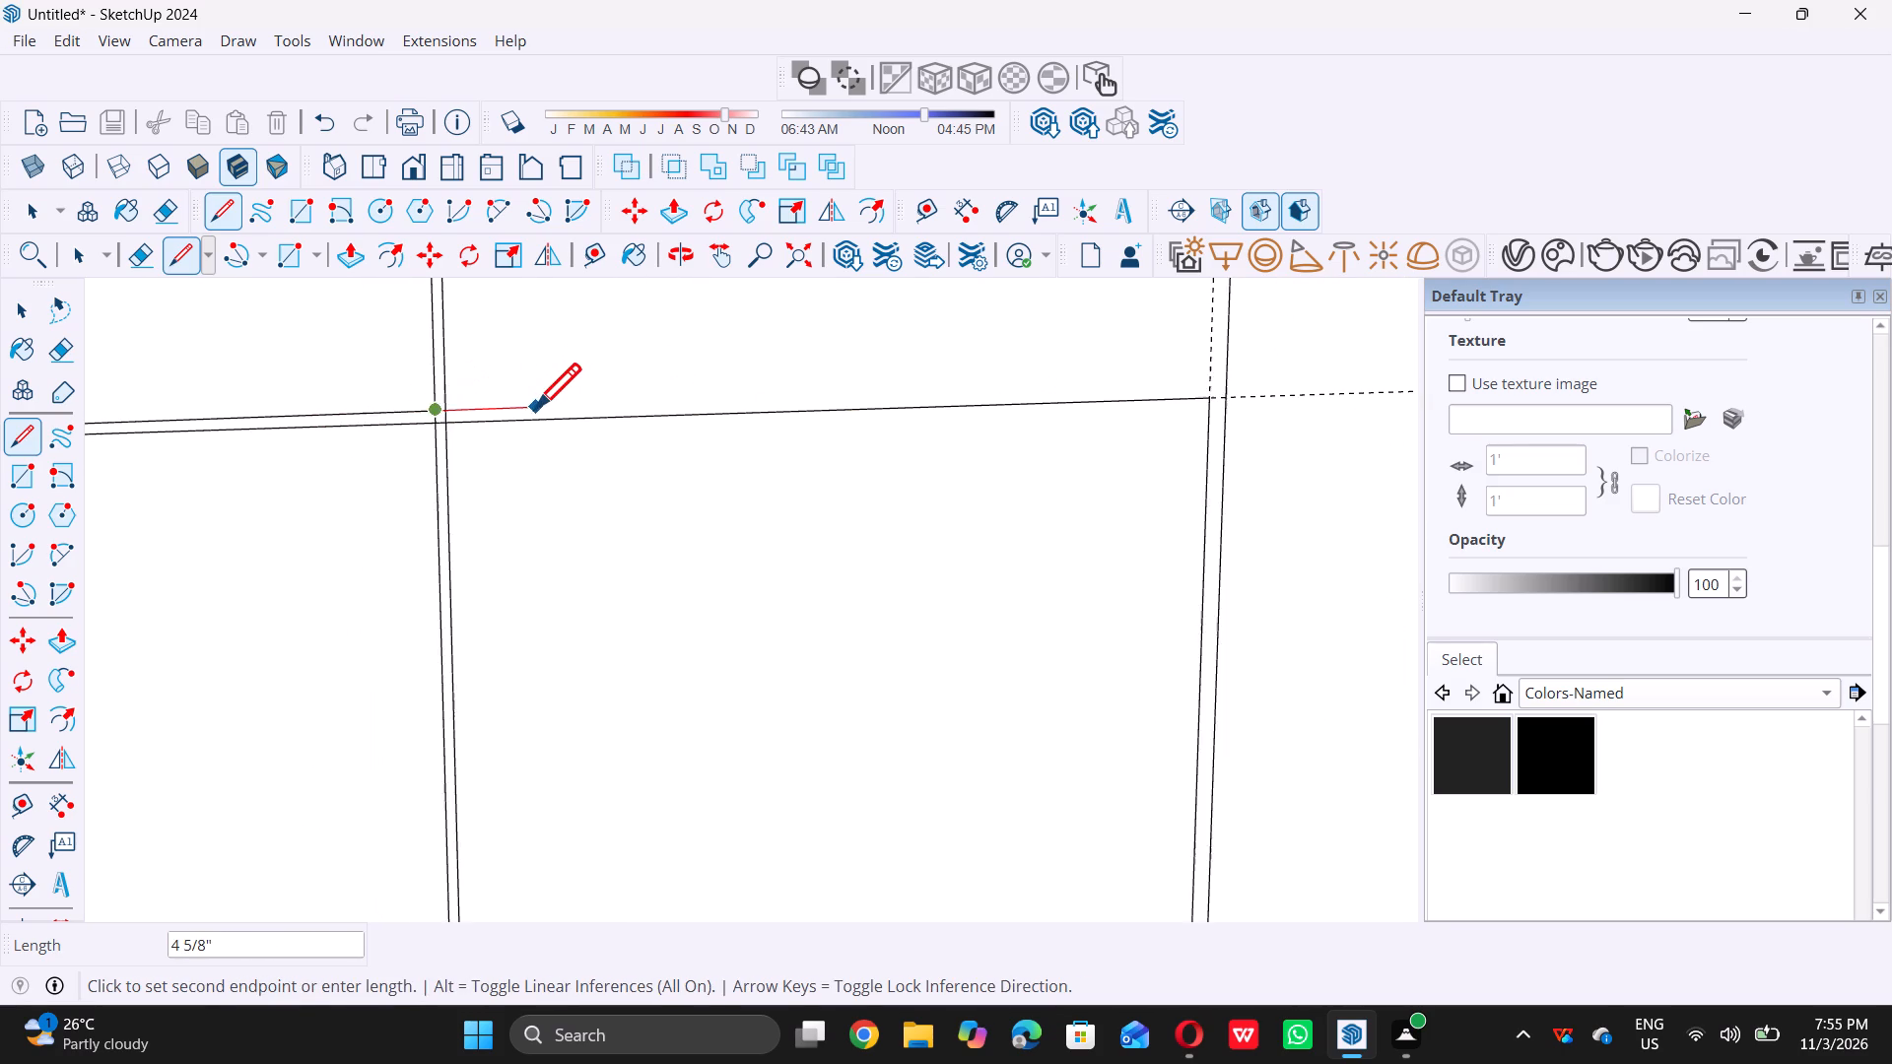
{"action": "scroll", "coordinate": [535, 408], "scroll_direction": "down", "scroll_amount": 4}
{"action": "scroll", "coordinate": [974, 397], "scroll_direction": "up", "scroll_amount": 8}
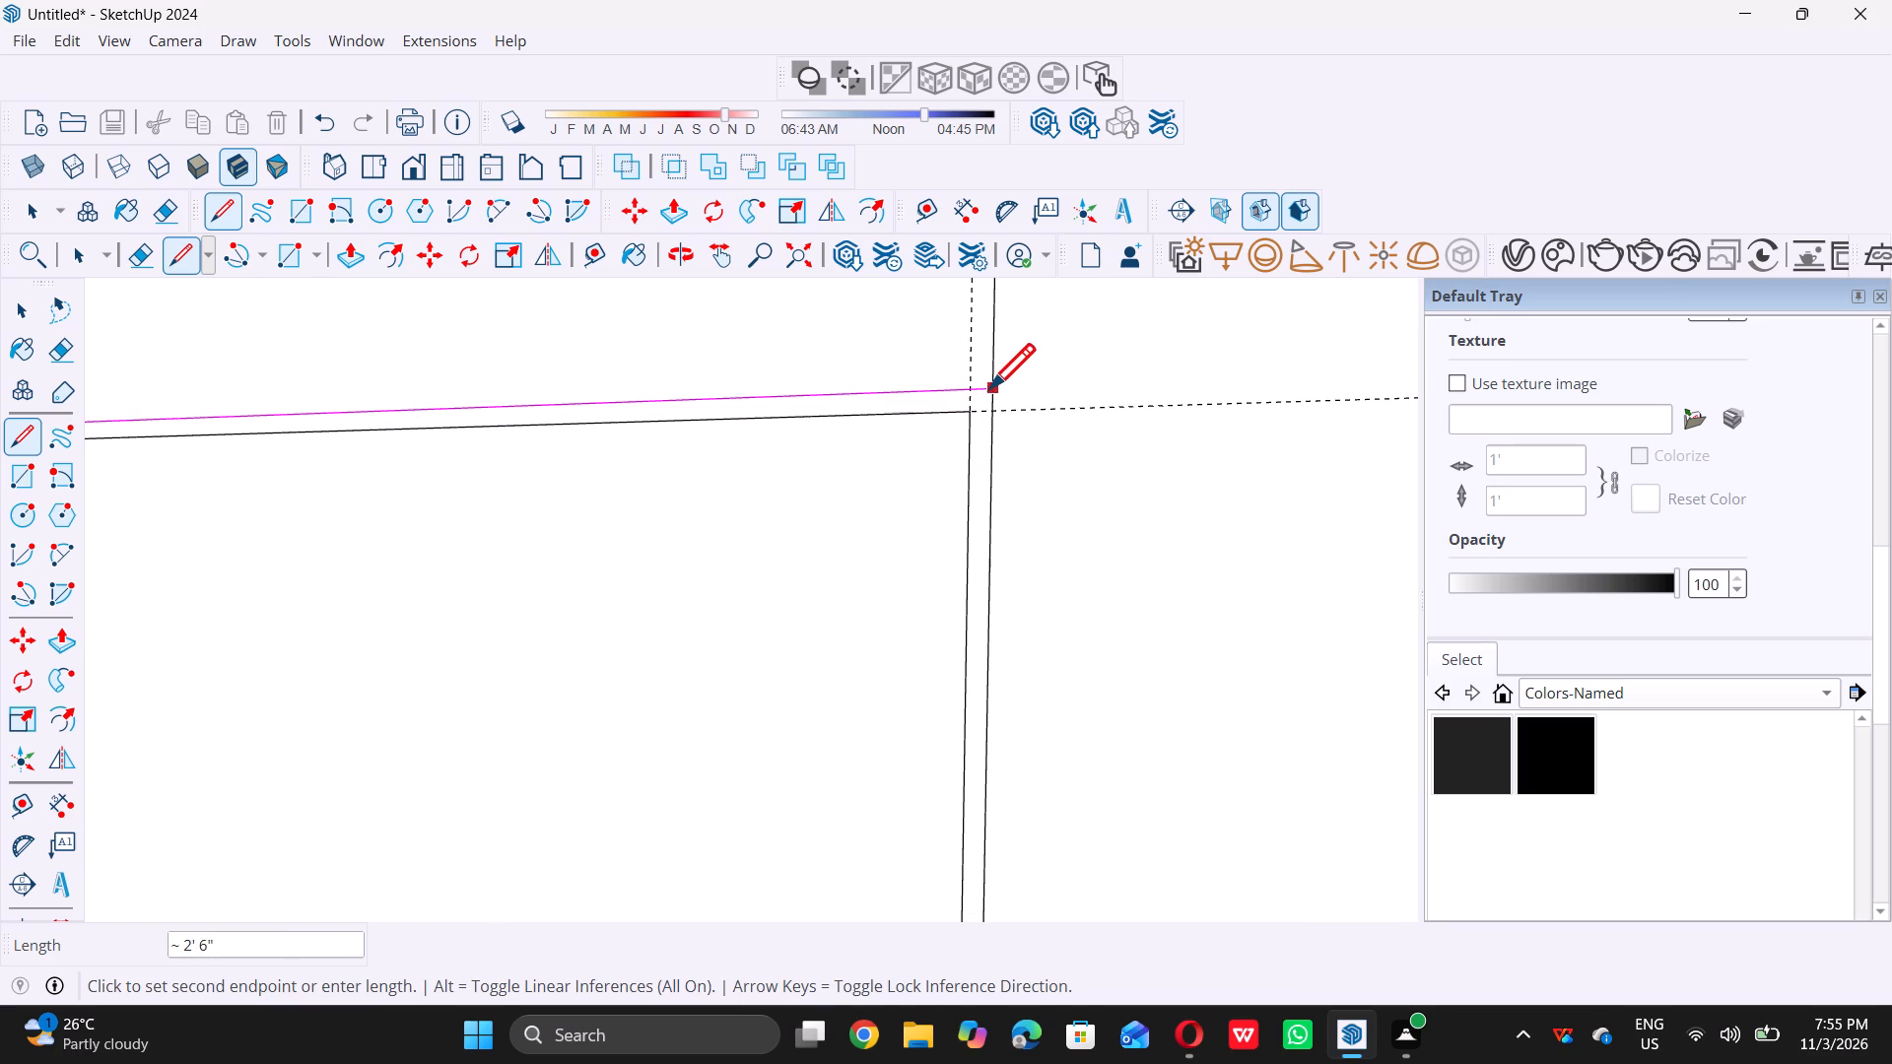
{"action": "double_click", "coordinate": [995, 386]}
Draw a vertical line about 2' 1" up the outer inset guide from the second-lowest cell's base to the third-lowest cell's bottom line.
{"action": "scroll", "coordinate": [991, 397], "scroll_direction": "down", "scroll_amount": 15}
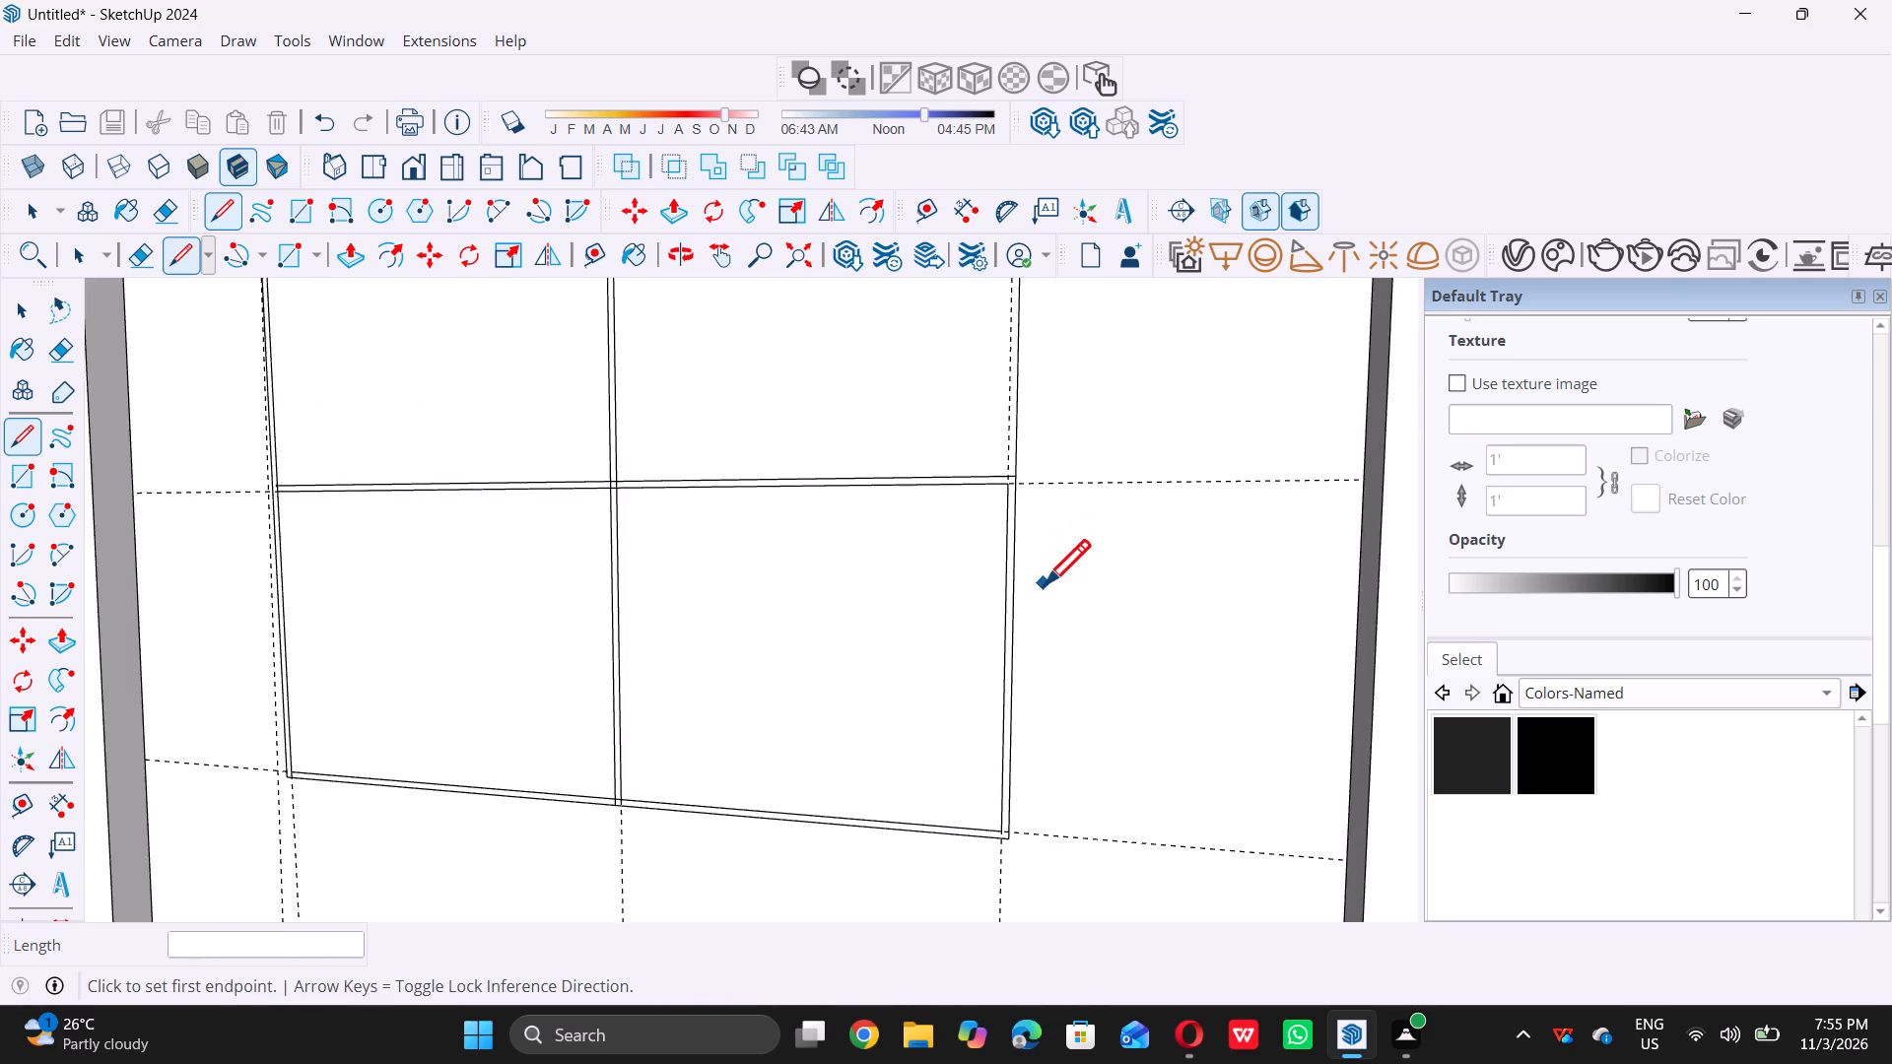
{"action": "scroll", "coordinate": [1046, 588], "scroll_direction": "down", "scroll_amount": 8}
{"action": "scroll", "coordinate": [991, 456], "scroll_direction": "up", "scroll_amount": 5}
{"action": "scroll", "coordinate": [1034, 552], "scroll_direction": "up", "scroll_amount": 6}
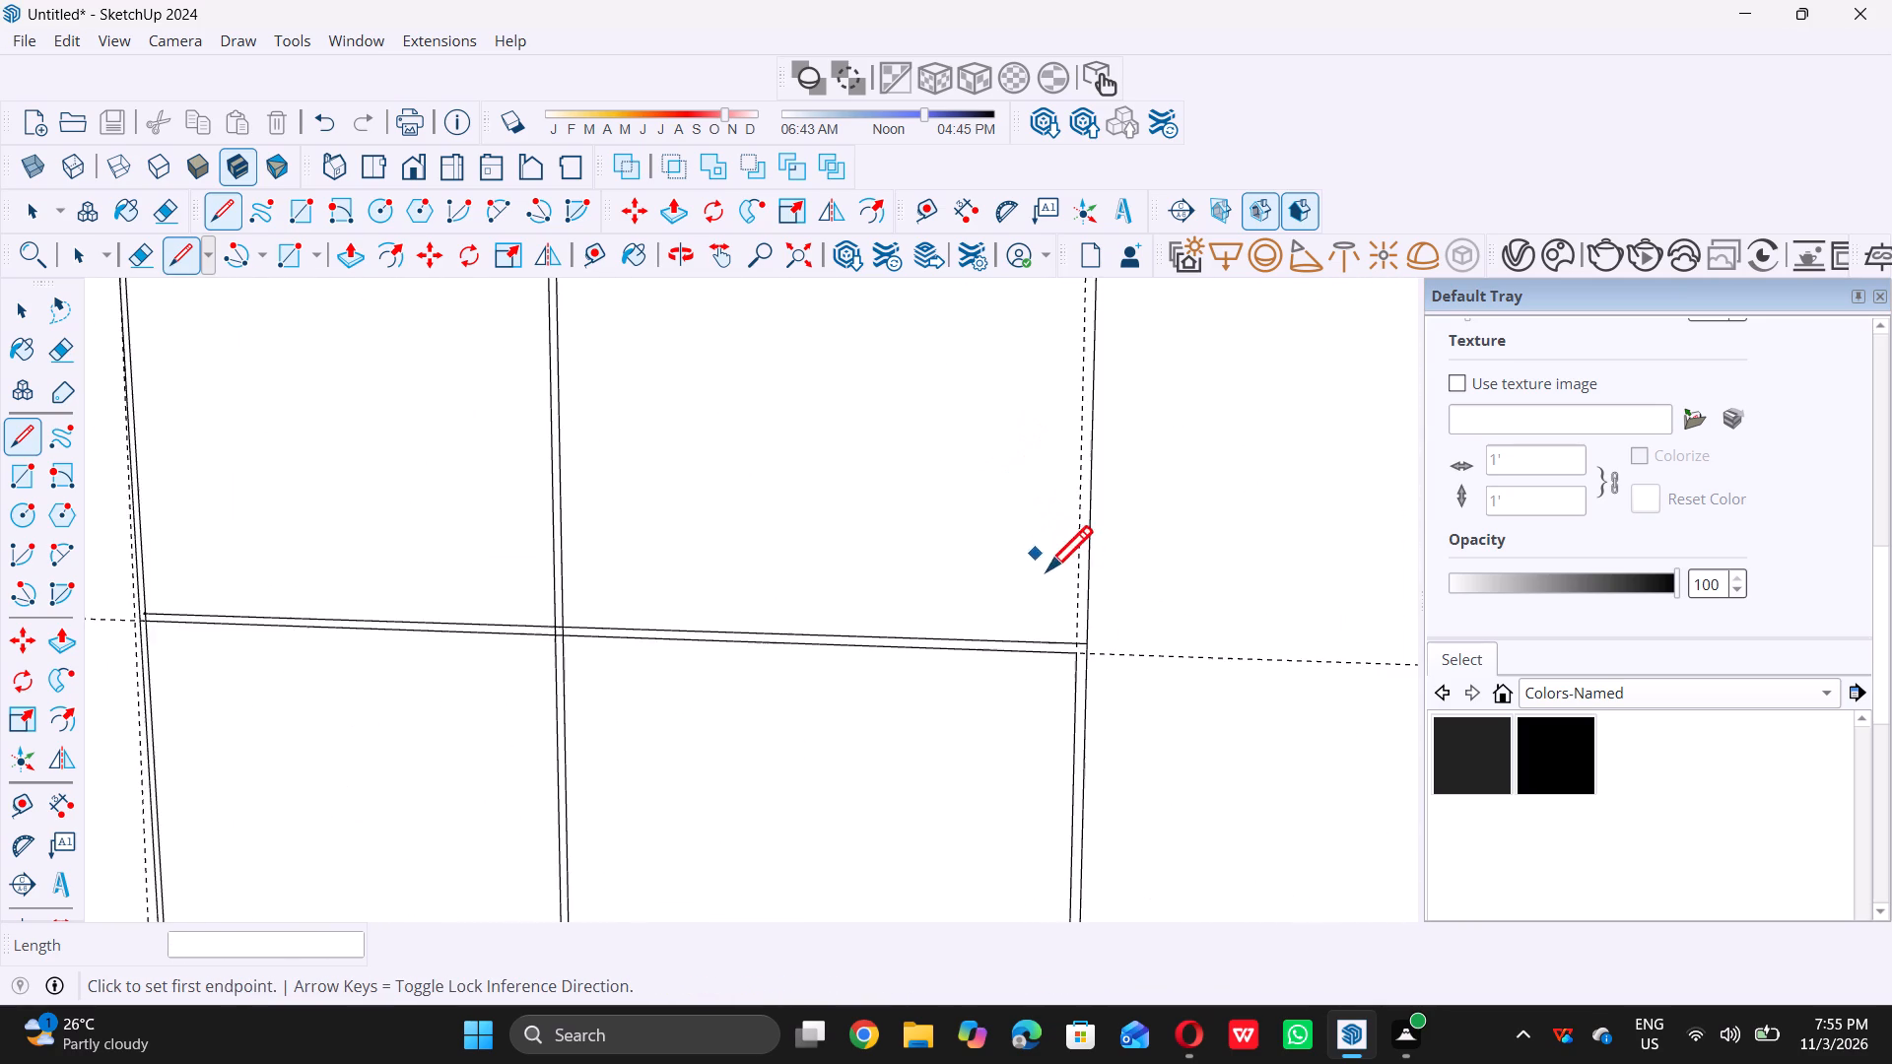
{"action": "scroll", "coordinate": [1053, 617], "scroll_direction": "up", "scroll_amount": 9}
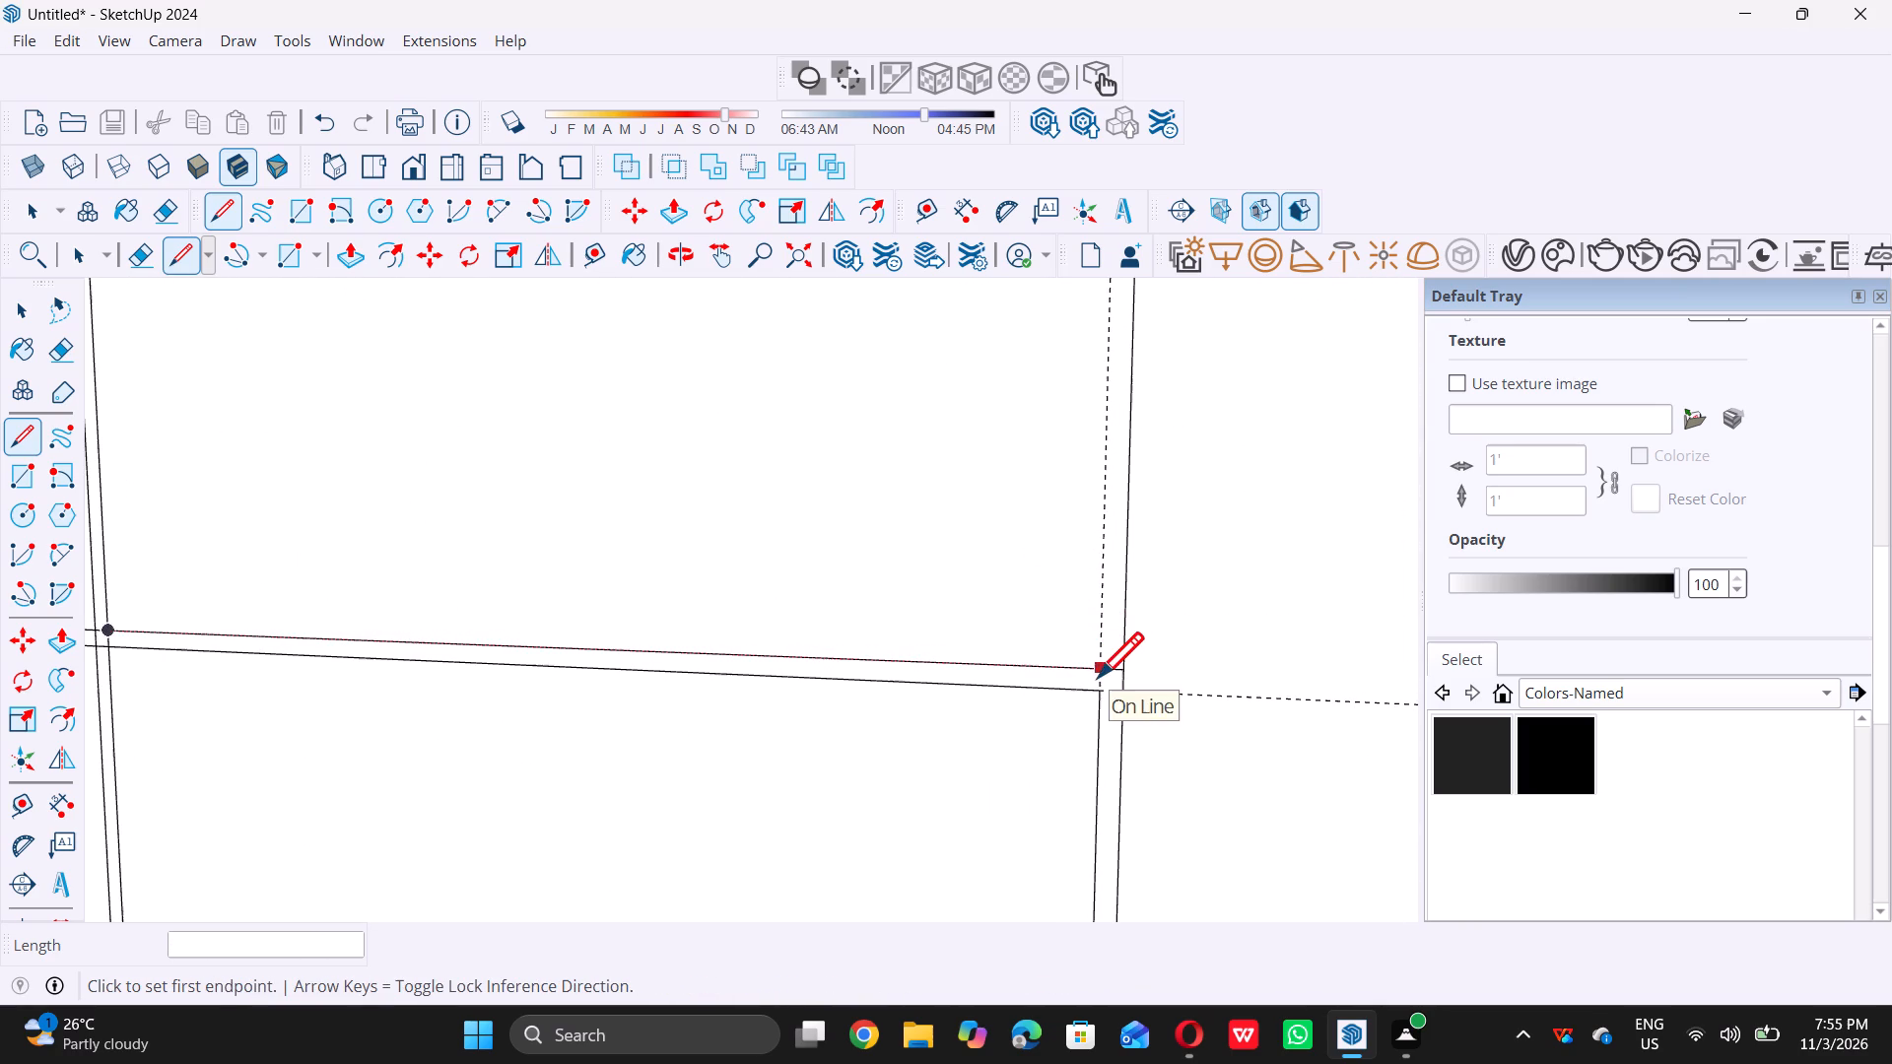
{"action": "left_click", "coordinate": [1101, 675]}
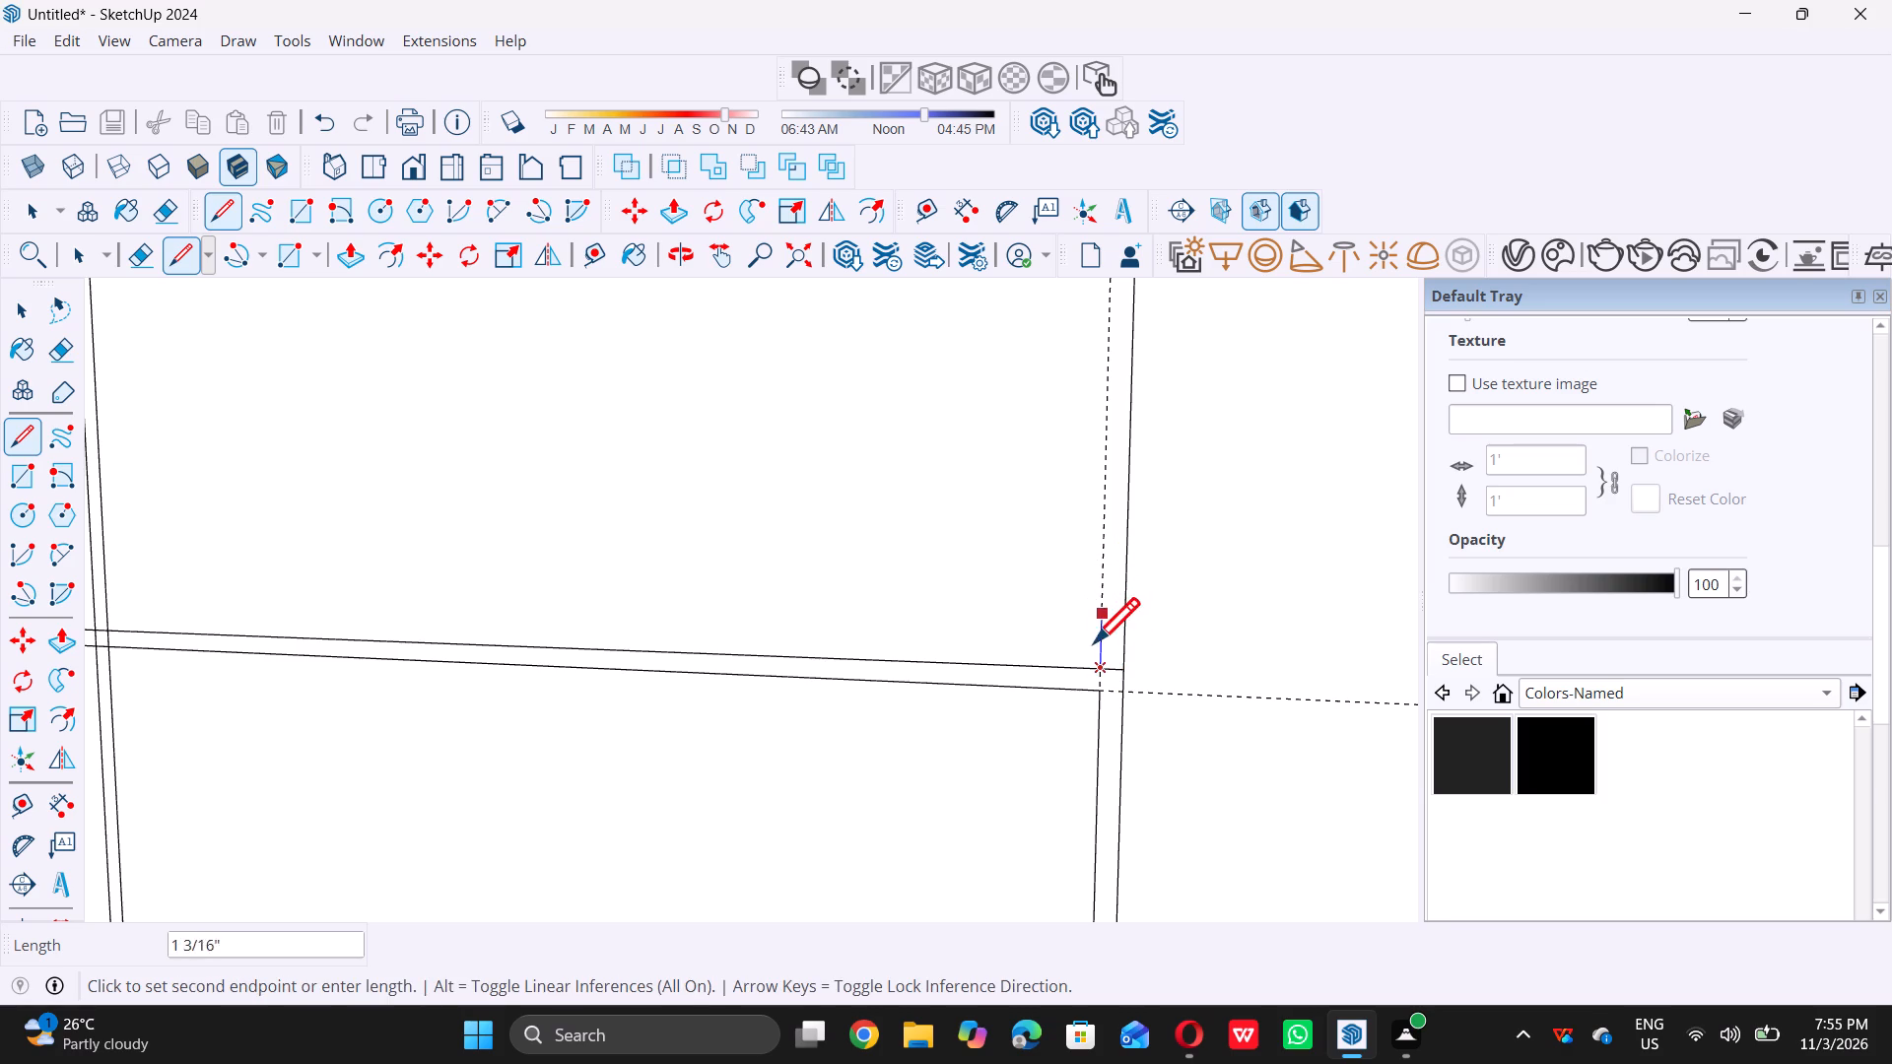
{"action": "triple_click", "coordinate": [1101, 666]}
{"action": "scroll", "coordinate": [1100, 574], "scroll_direction": "down", "scroll_amount": 5}
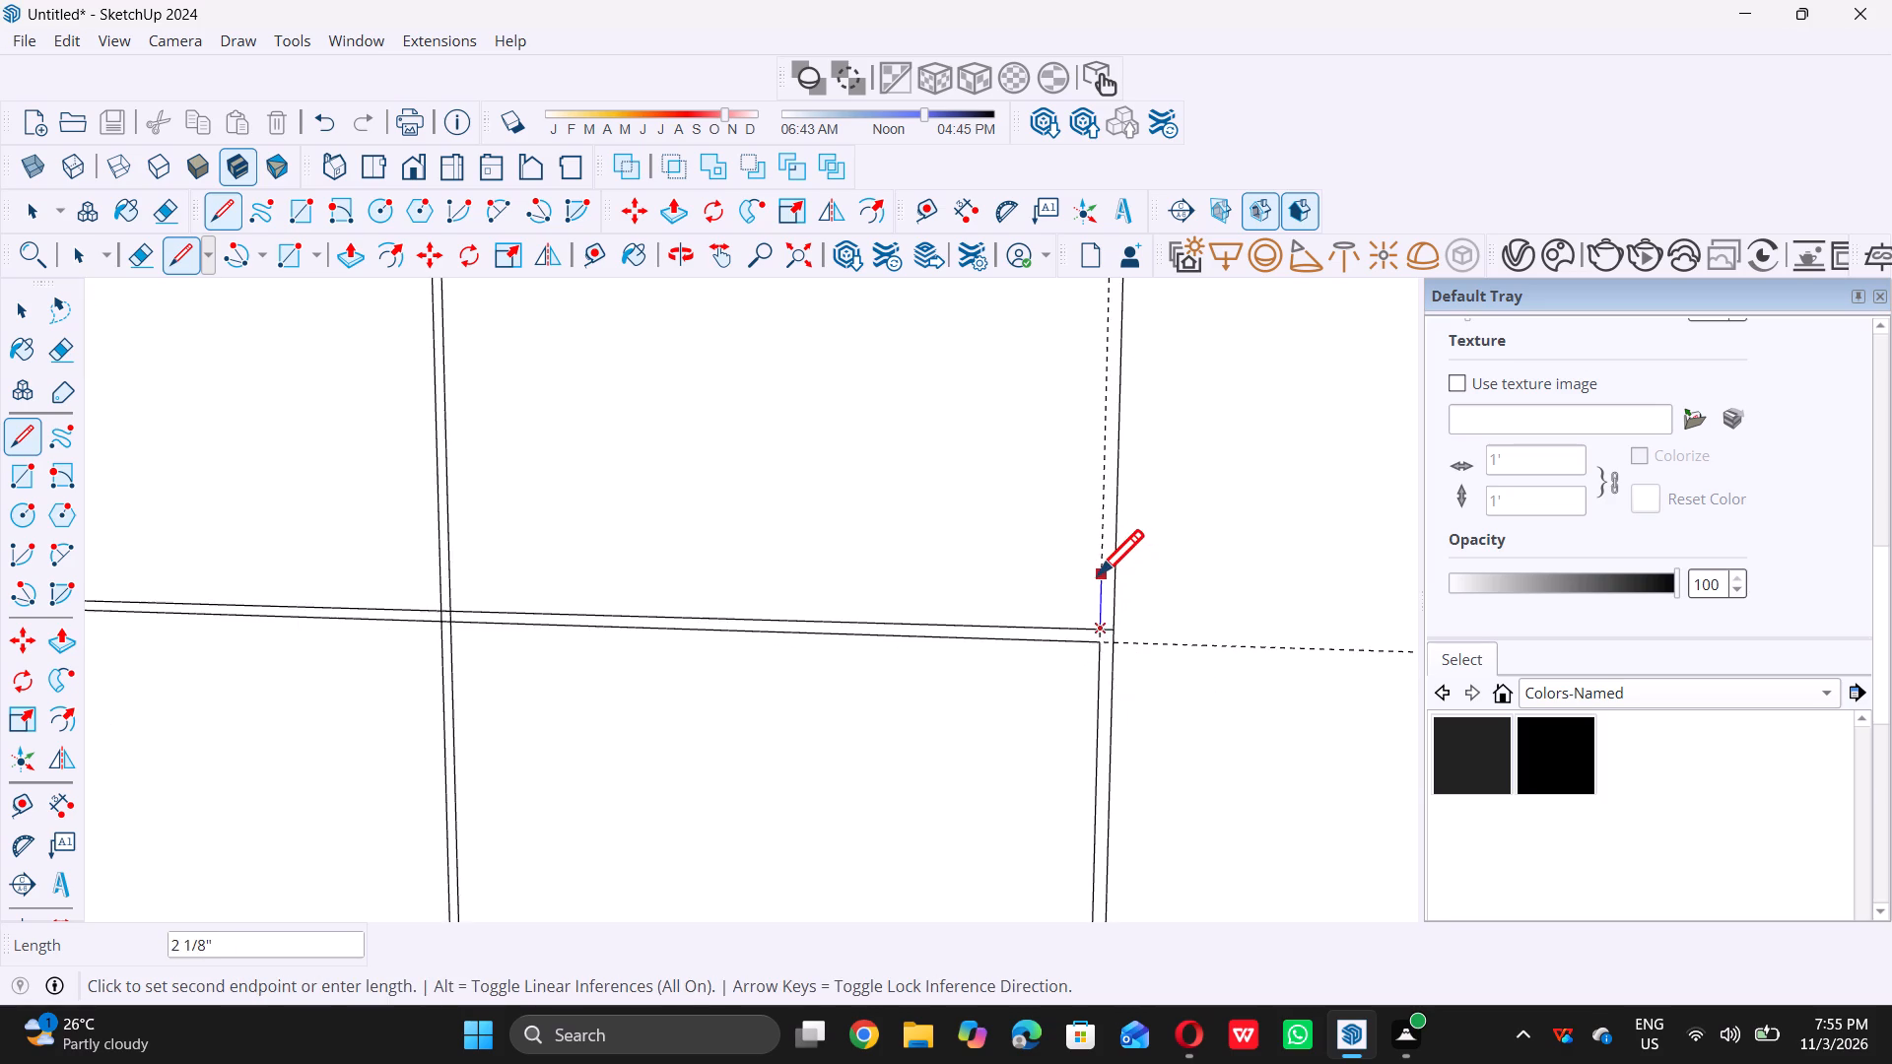
{"action": "scroll", "coordinate": [1098, 574], "scroll_direction": "down", "scroll_amount": 15}
{"action": "scroll", "coordinate": [1106, 383], "scroll_direction": "up", "scroll_amount": 17}
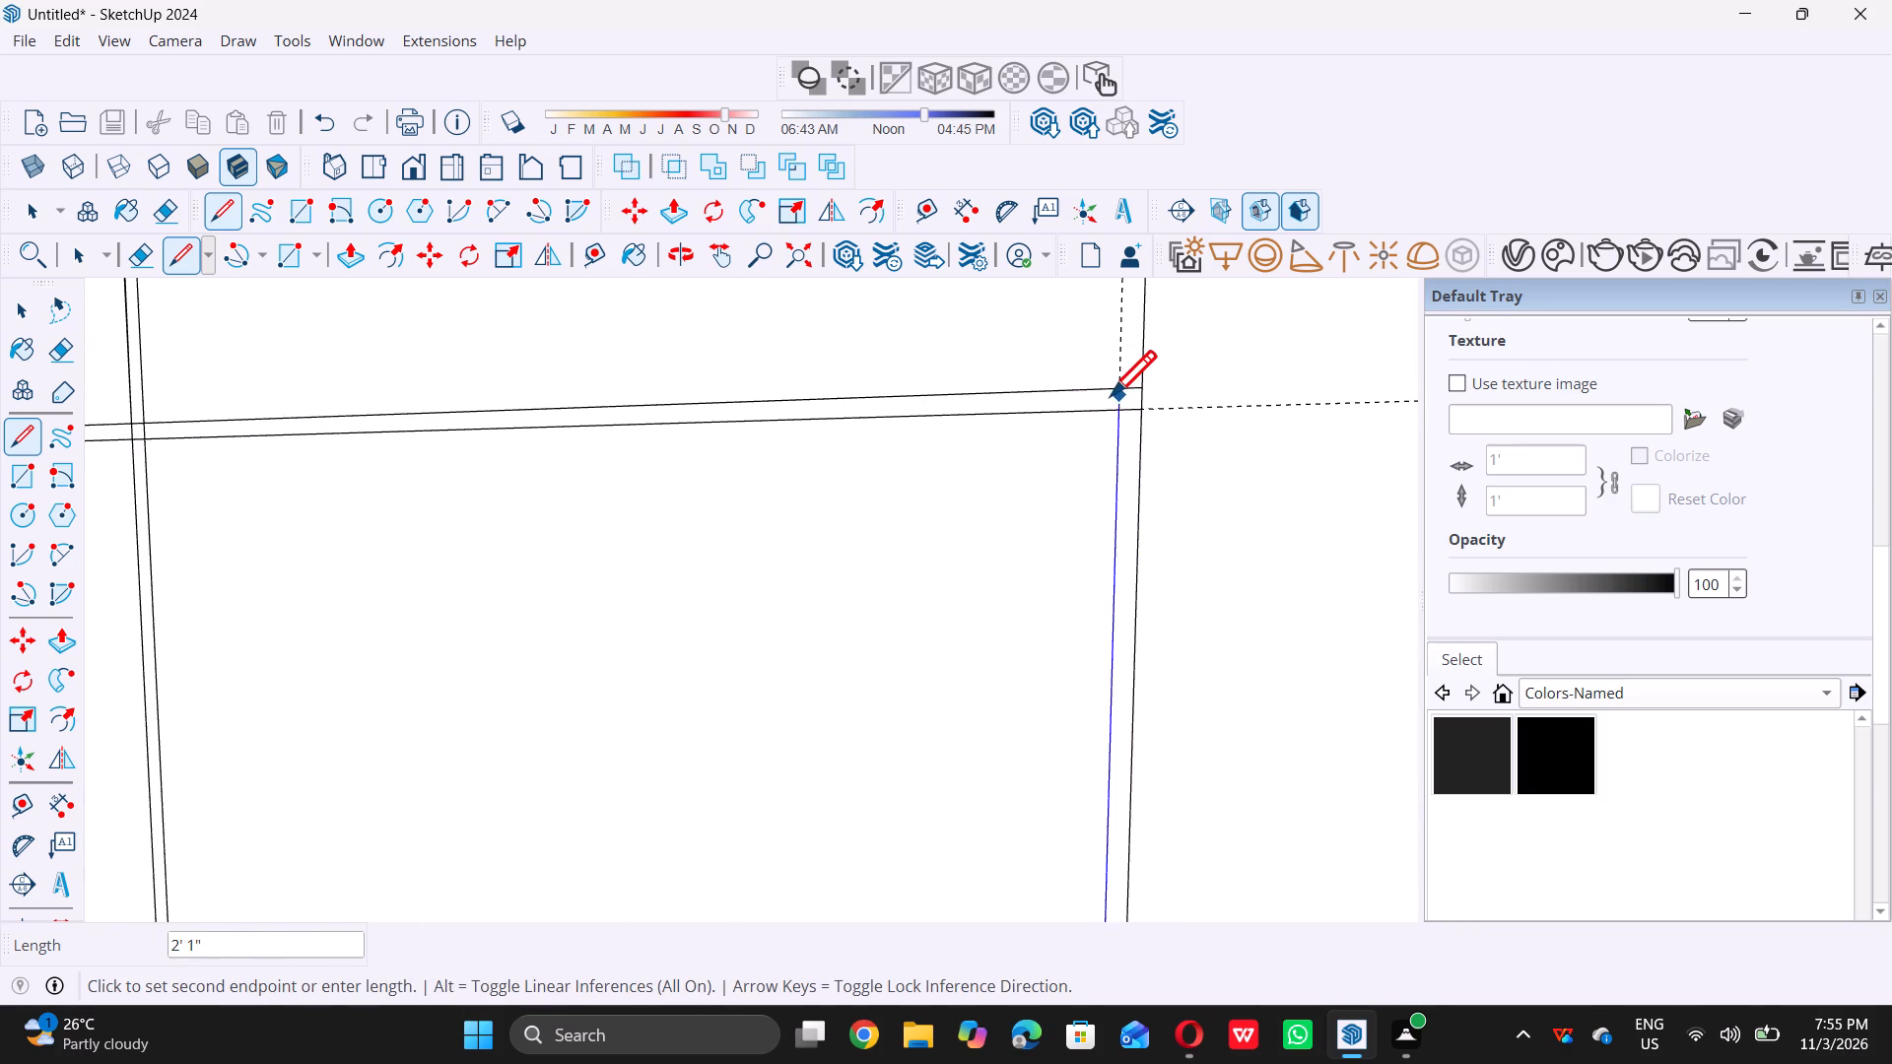
{"action": "triple_click", "coordinate": [1111, 391]}
Draw a vertical line about 2' 11/16" up the outer inset guide to the third-lowest cell's upper division line.
{"action": "scroll", "coordinate": [1070, 504], "scroll_direction": "down", "scroll_amount": 8}
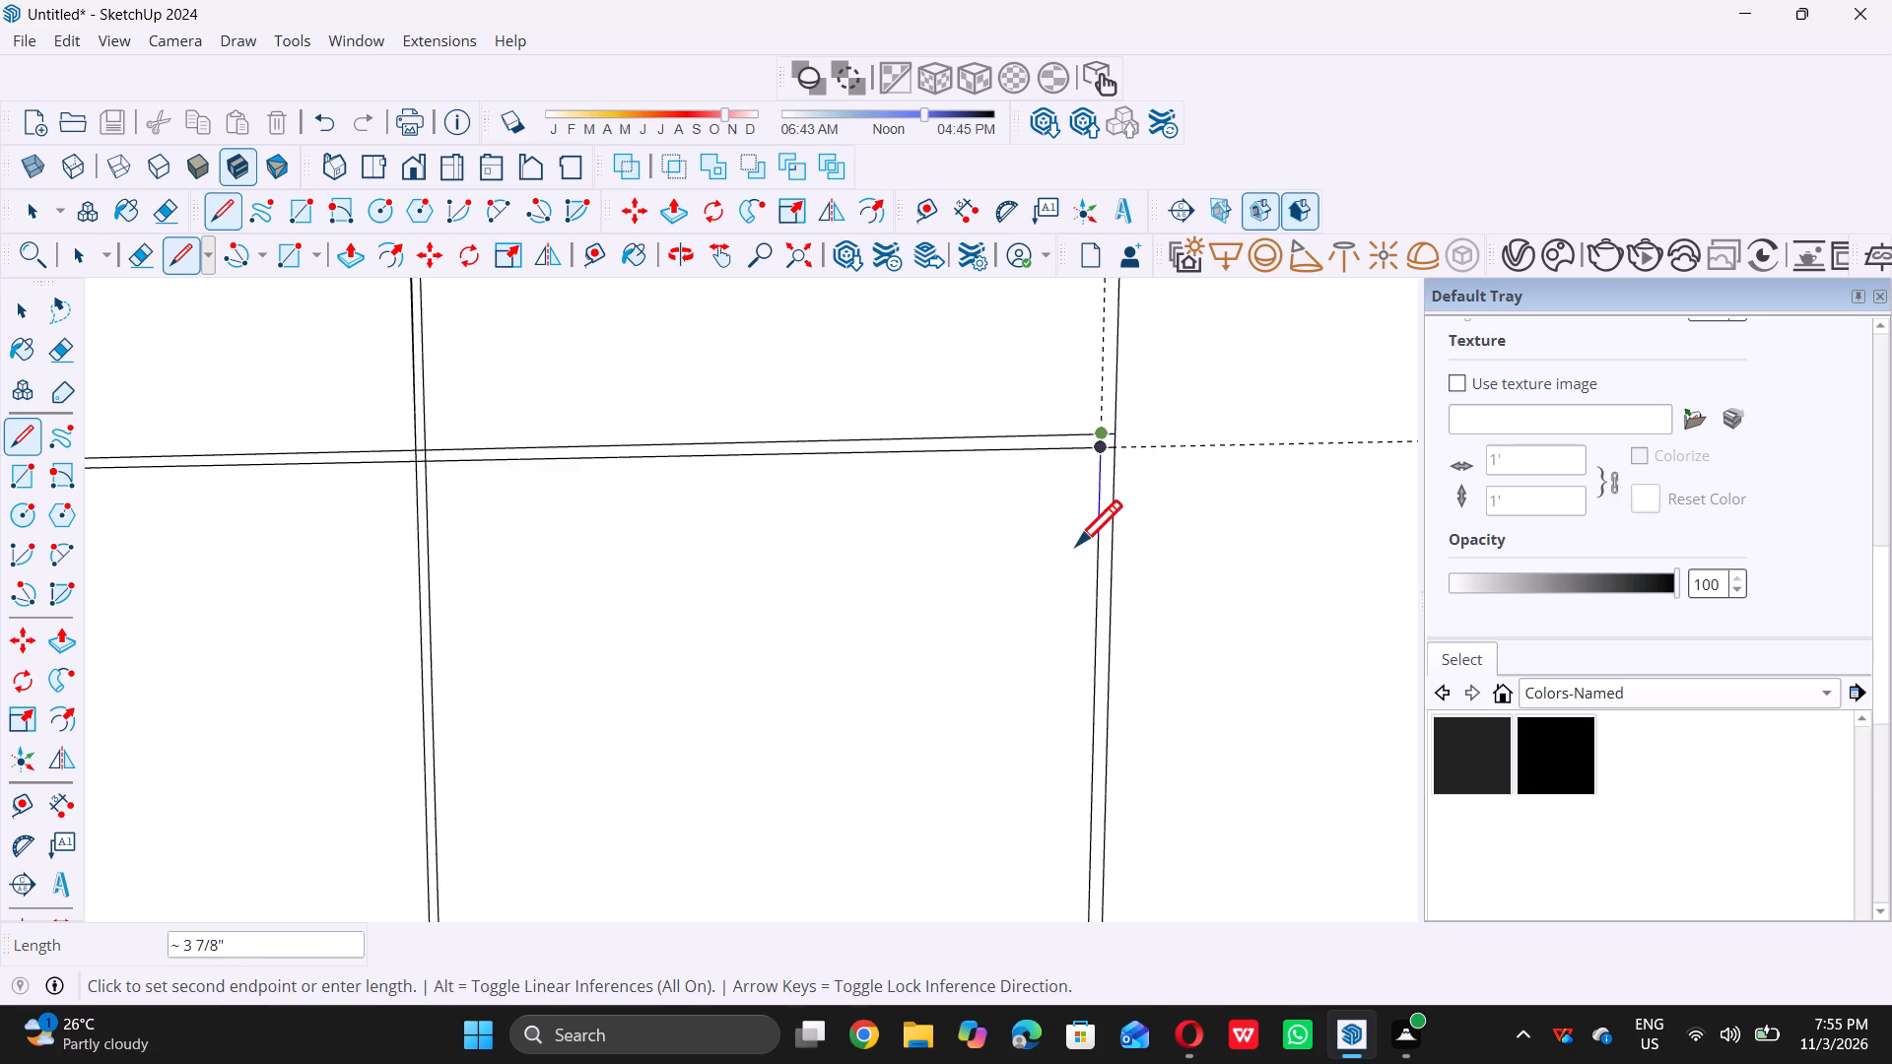
{"action": "scroll", "coordinate": [1076, 545], "scroll_direction": "down", "scroll_amount": 18}
{"action": "scroll", "coordinate": [1084, 453], "scroll_direction": "up", "scroll_amount": 6}
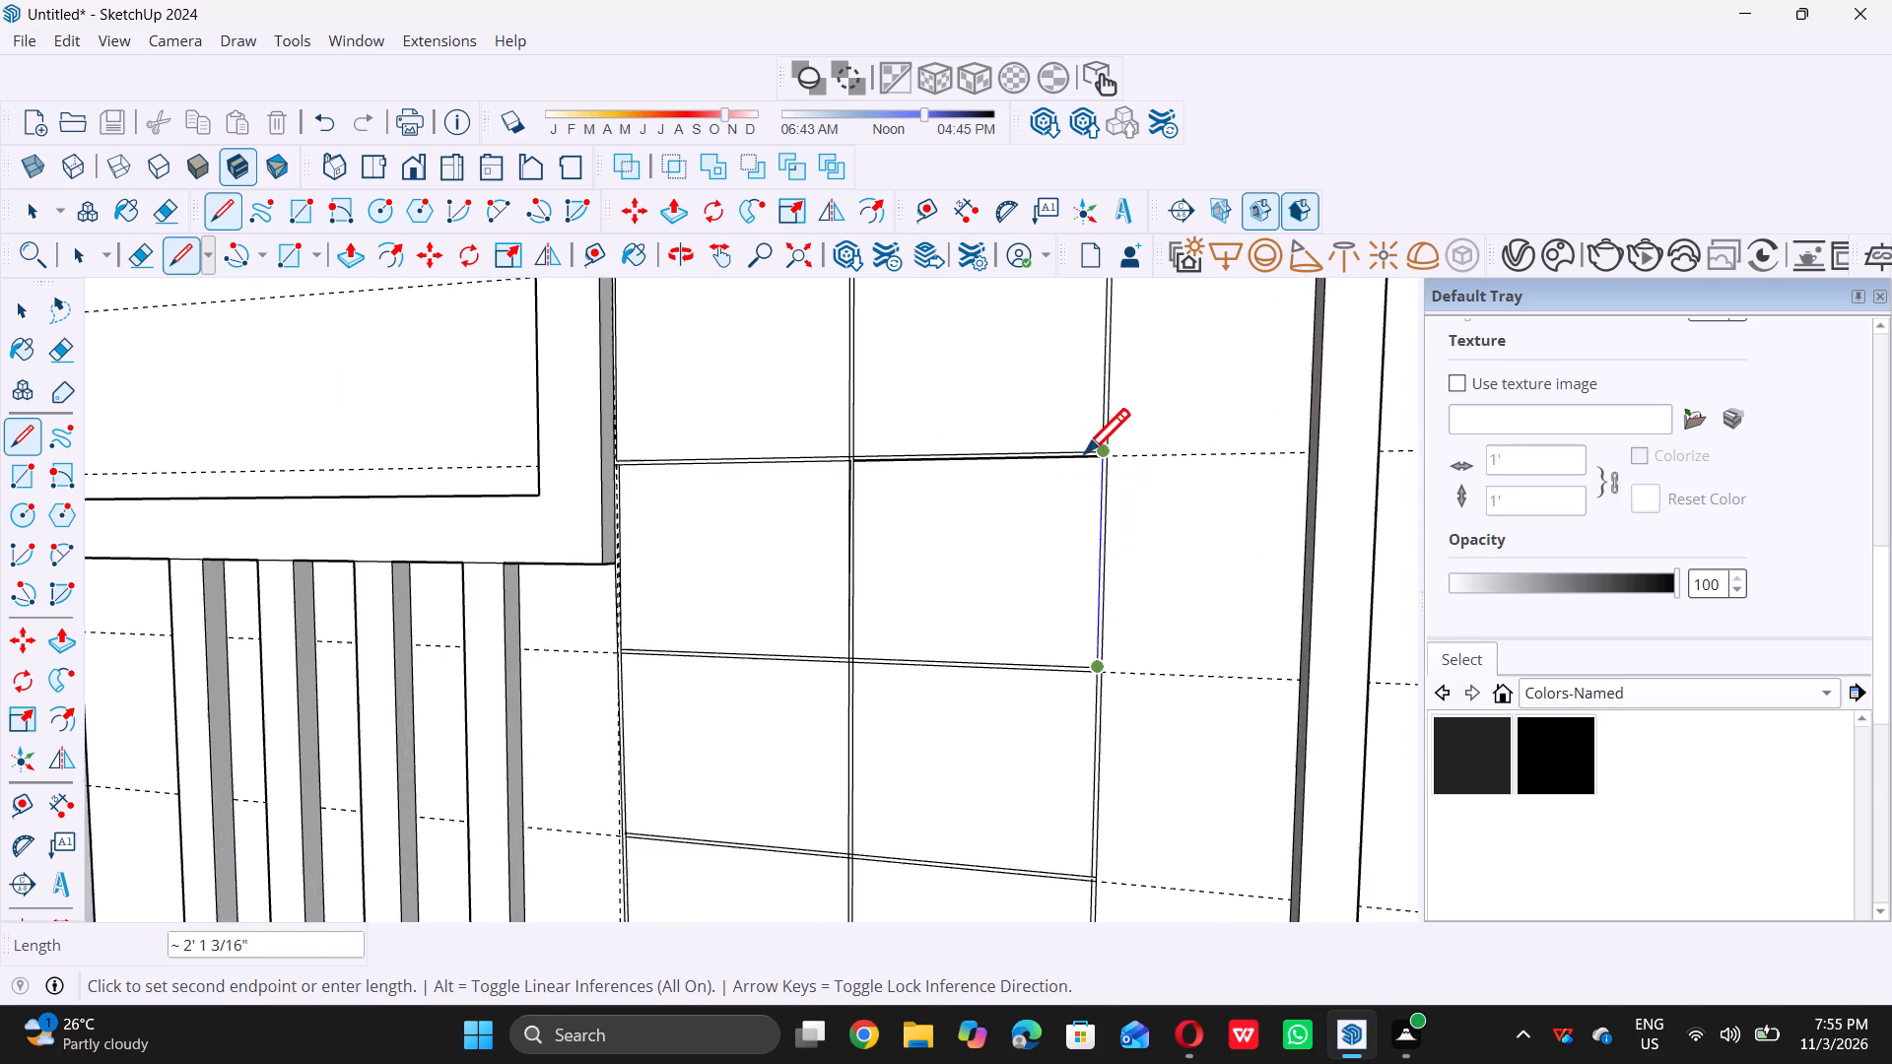
{"action": "scroll", "coordinate": [1083, 452], "scroll_direction": "up", "scroll_amount": 8}
{"action": "scroll", "coordinate": [1098, 461], "scroll_direction": "up", "scroll_amount": 13}
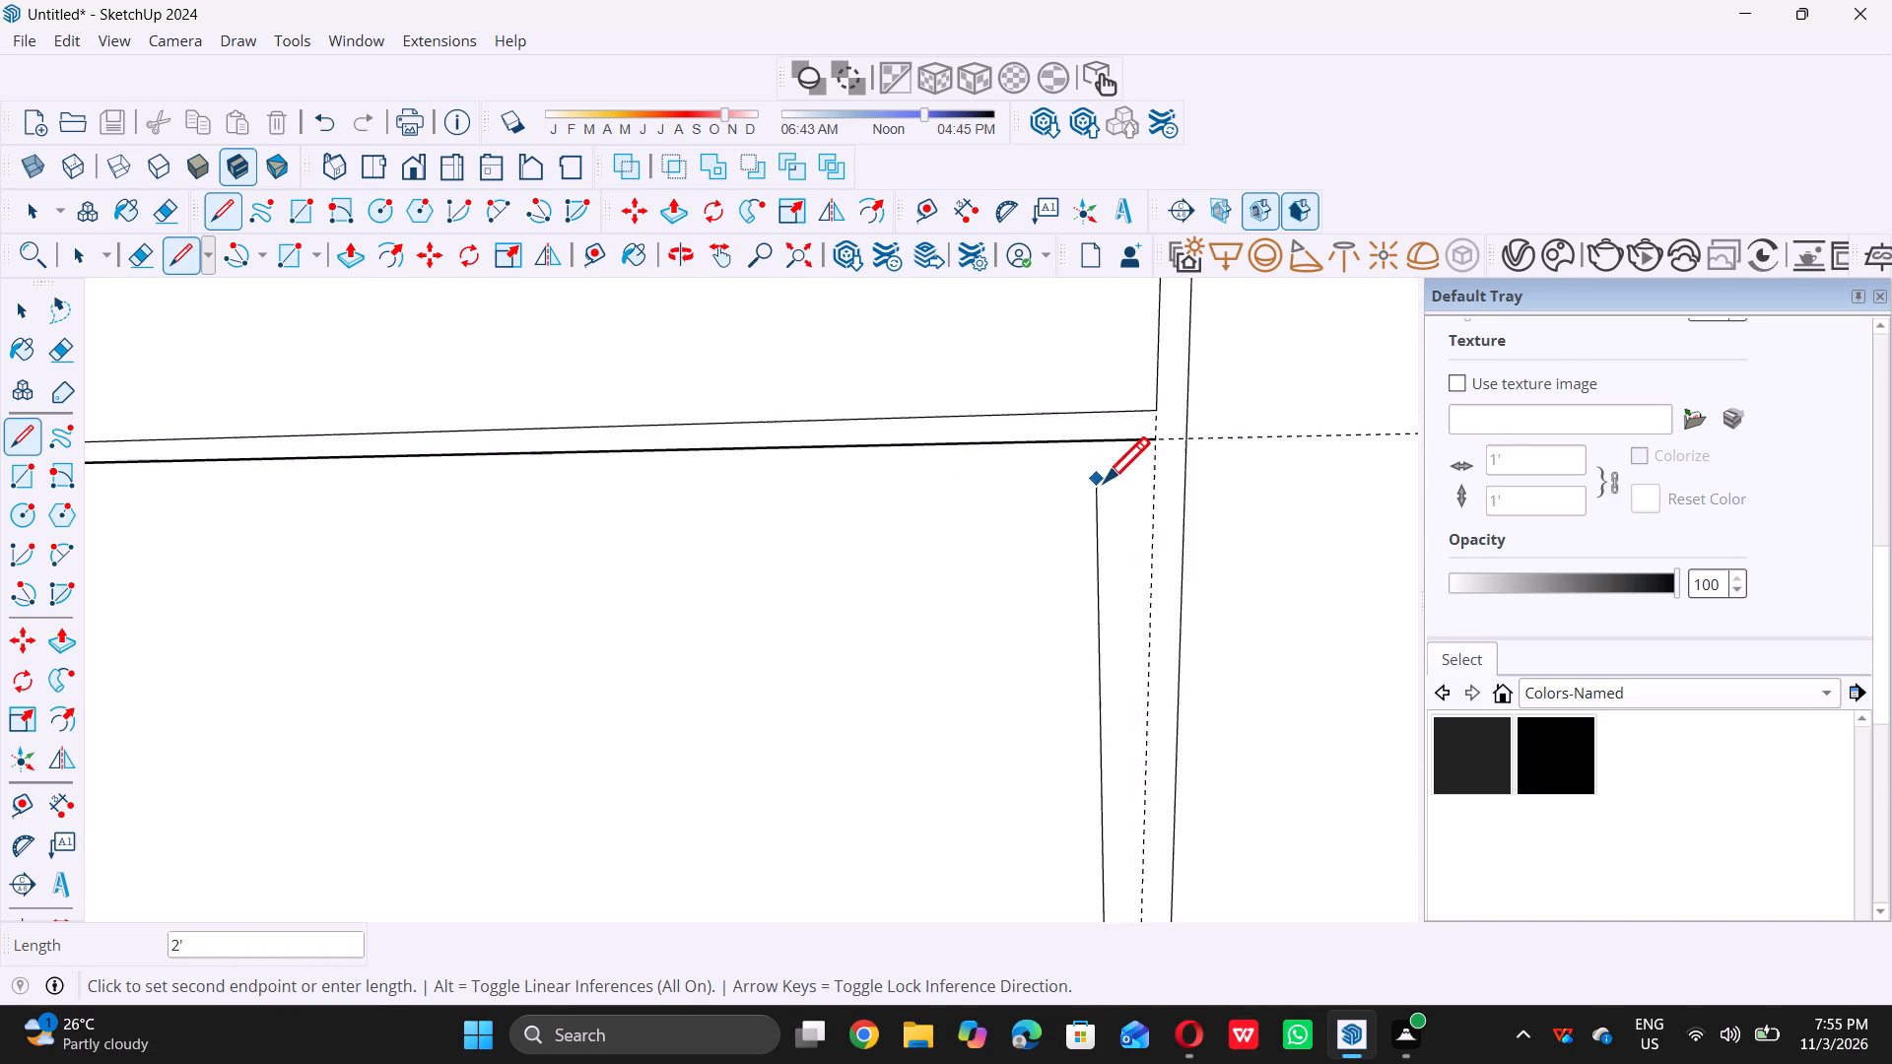
{"action": "triple_click", "coordinate": [1149, 444]}
{"action": "scroll", "coordinate": [1111, 478], "scroll_direction": "down", "scroll_amount": 14}
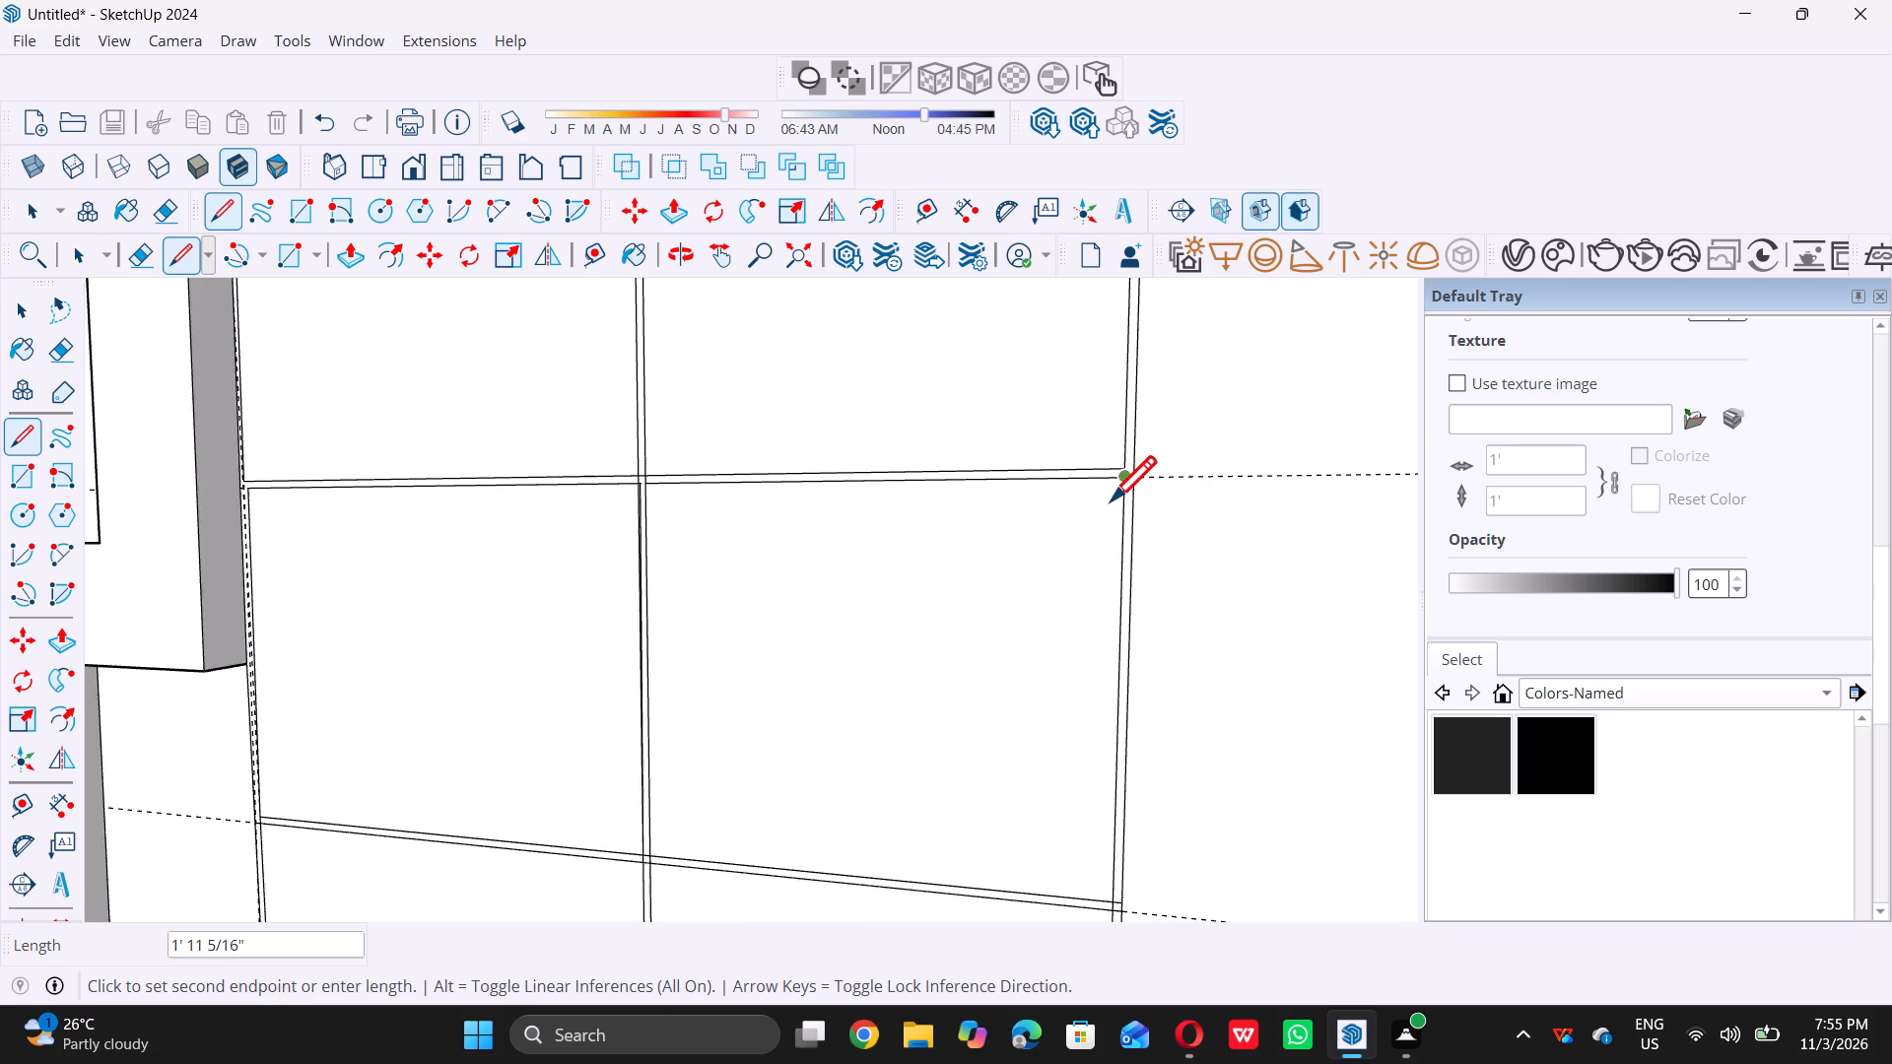
{"action": "scroll", "coordinate": [1111, 500], "scroll_direction": "down", "scroll_amount": 20}
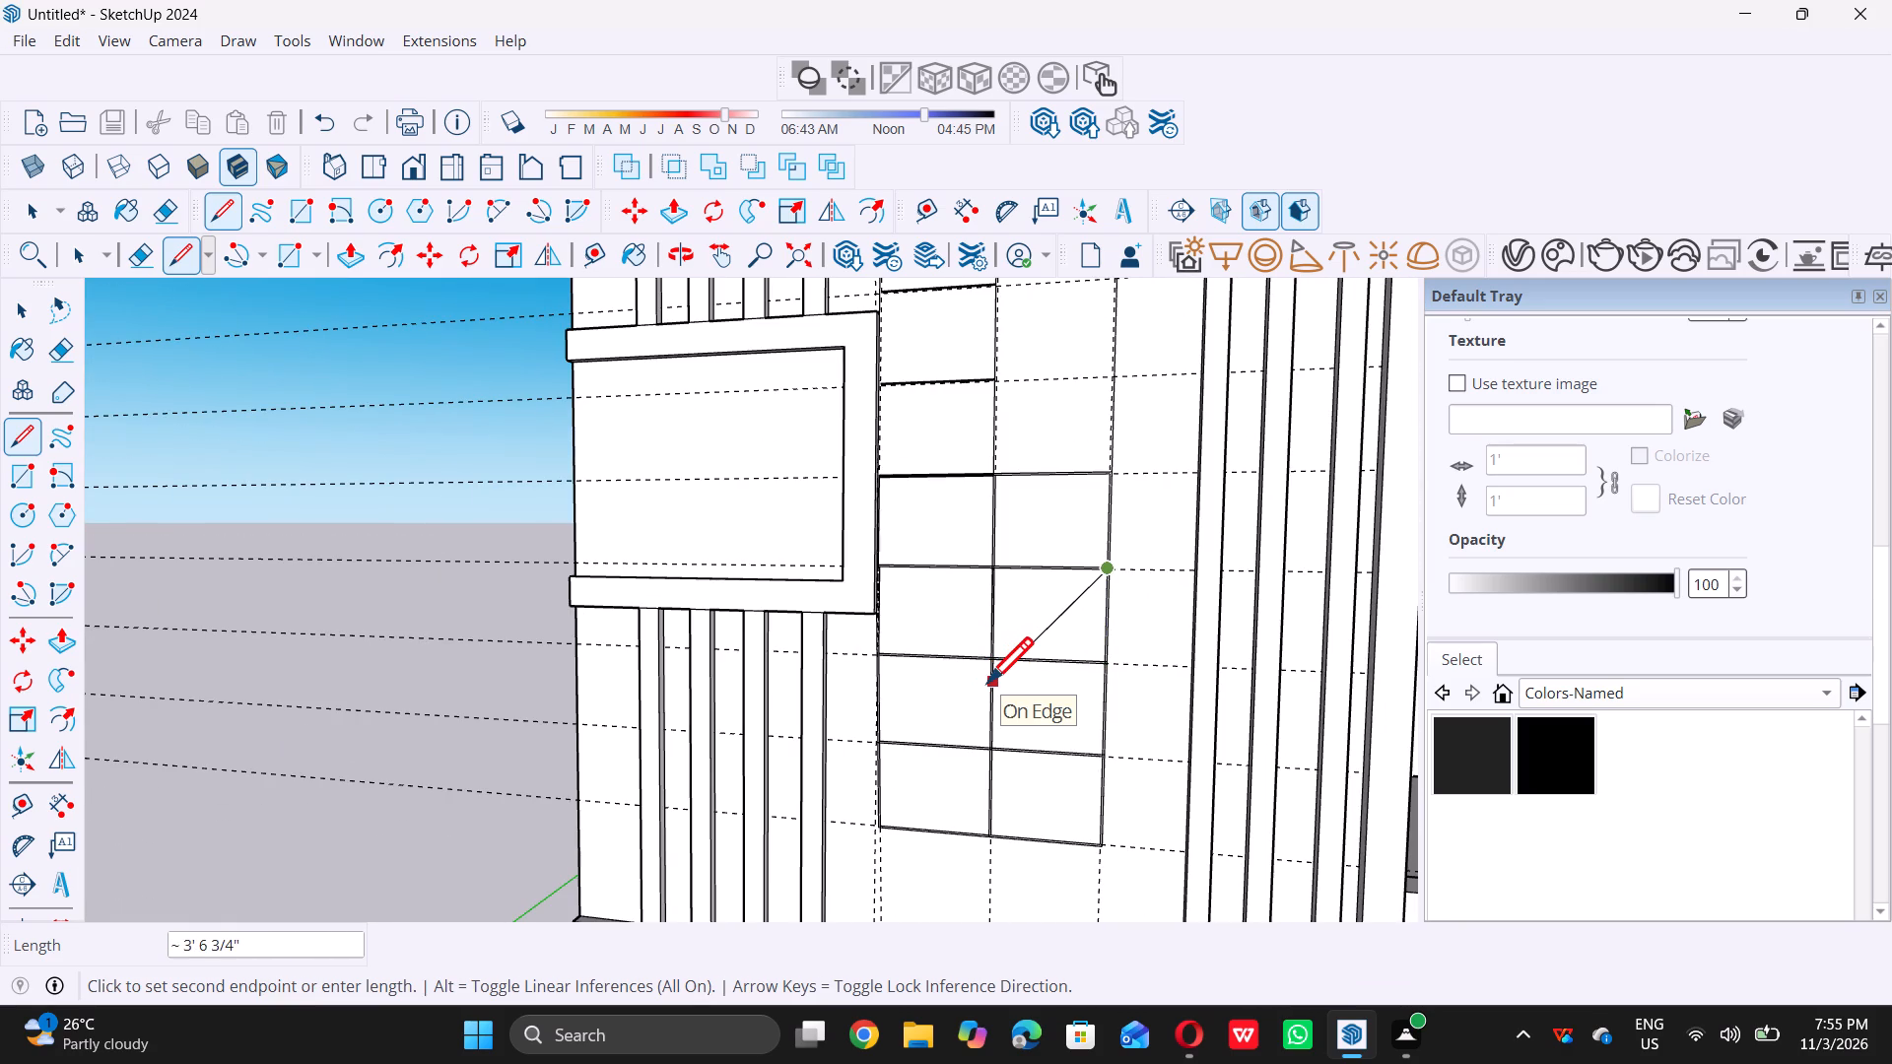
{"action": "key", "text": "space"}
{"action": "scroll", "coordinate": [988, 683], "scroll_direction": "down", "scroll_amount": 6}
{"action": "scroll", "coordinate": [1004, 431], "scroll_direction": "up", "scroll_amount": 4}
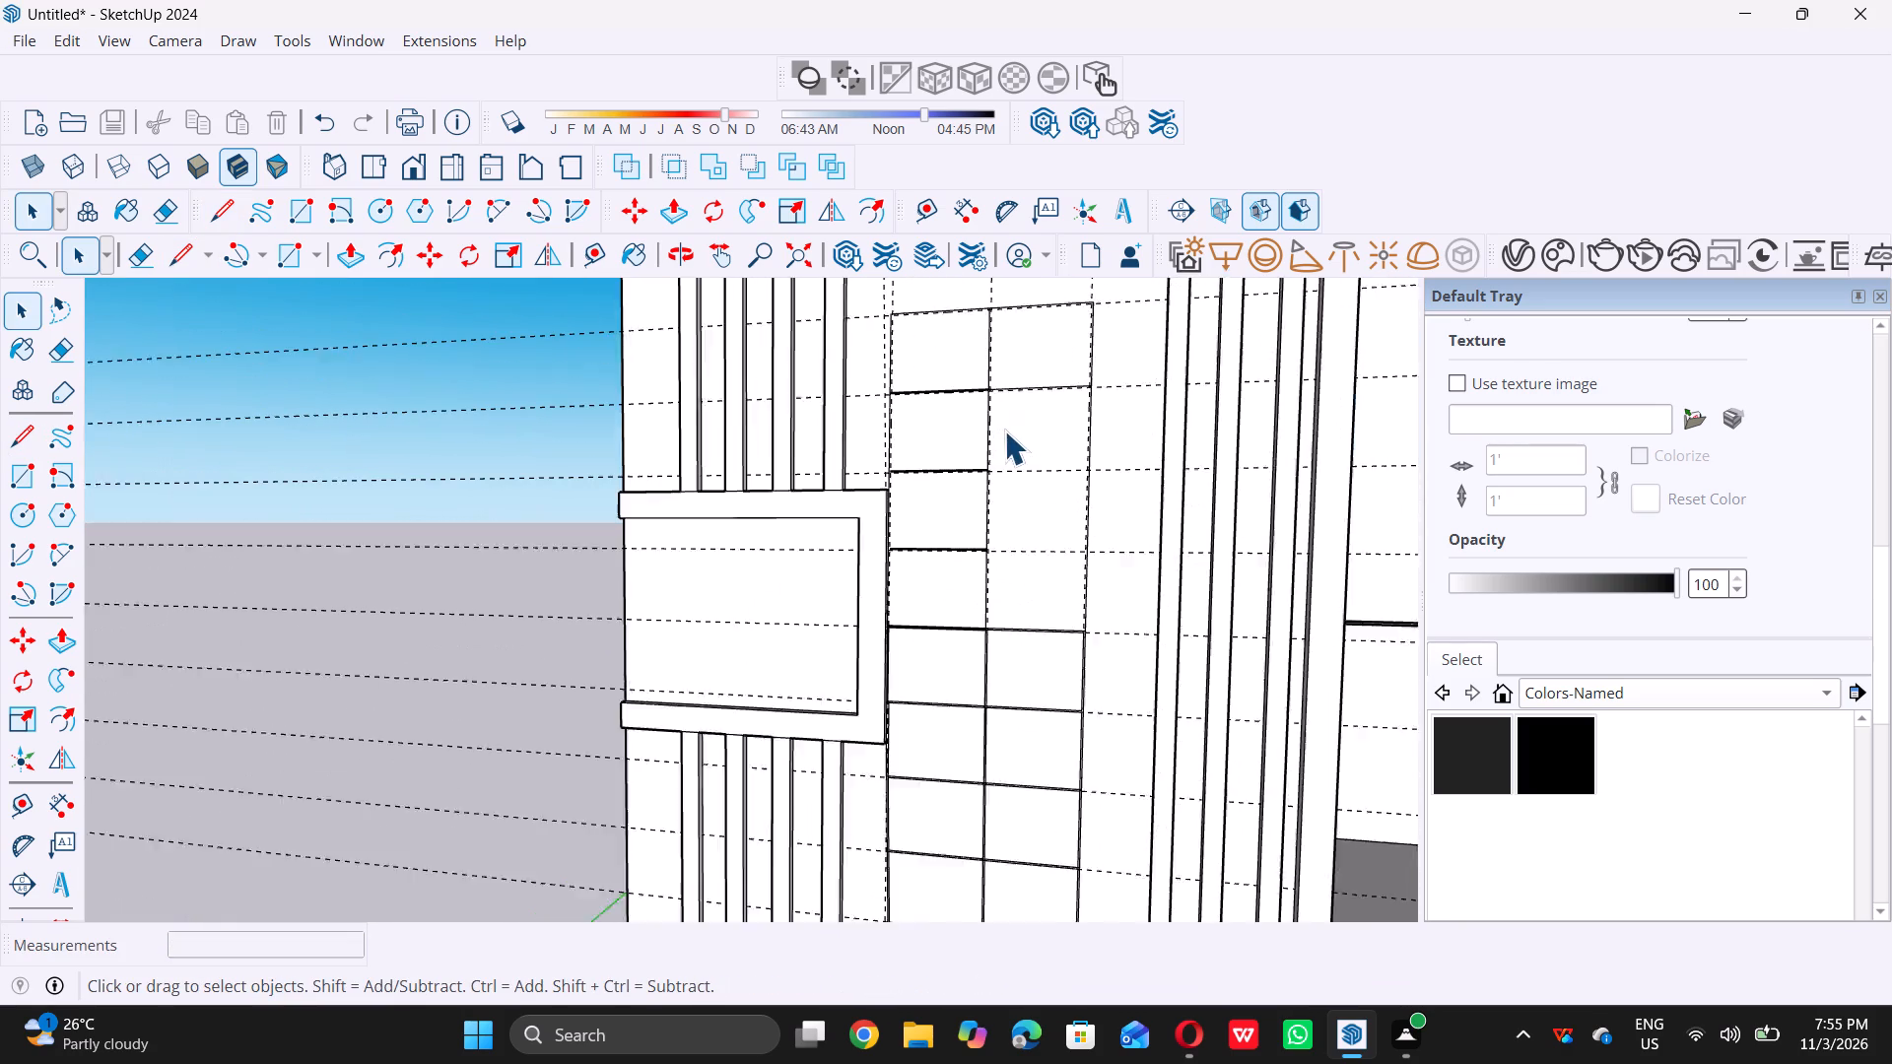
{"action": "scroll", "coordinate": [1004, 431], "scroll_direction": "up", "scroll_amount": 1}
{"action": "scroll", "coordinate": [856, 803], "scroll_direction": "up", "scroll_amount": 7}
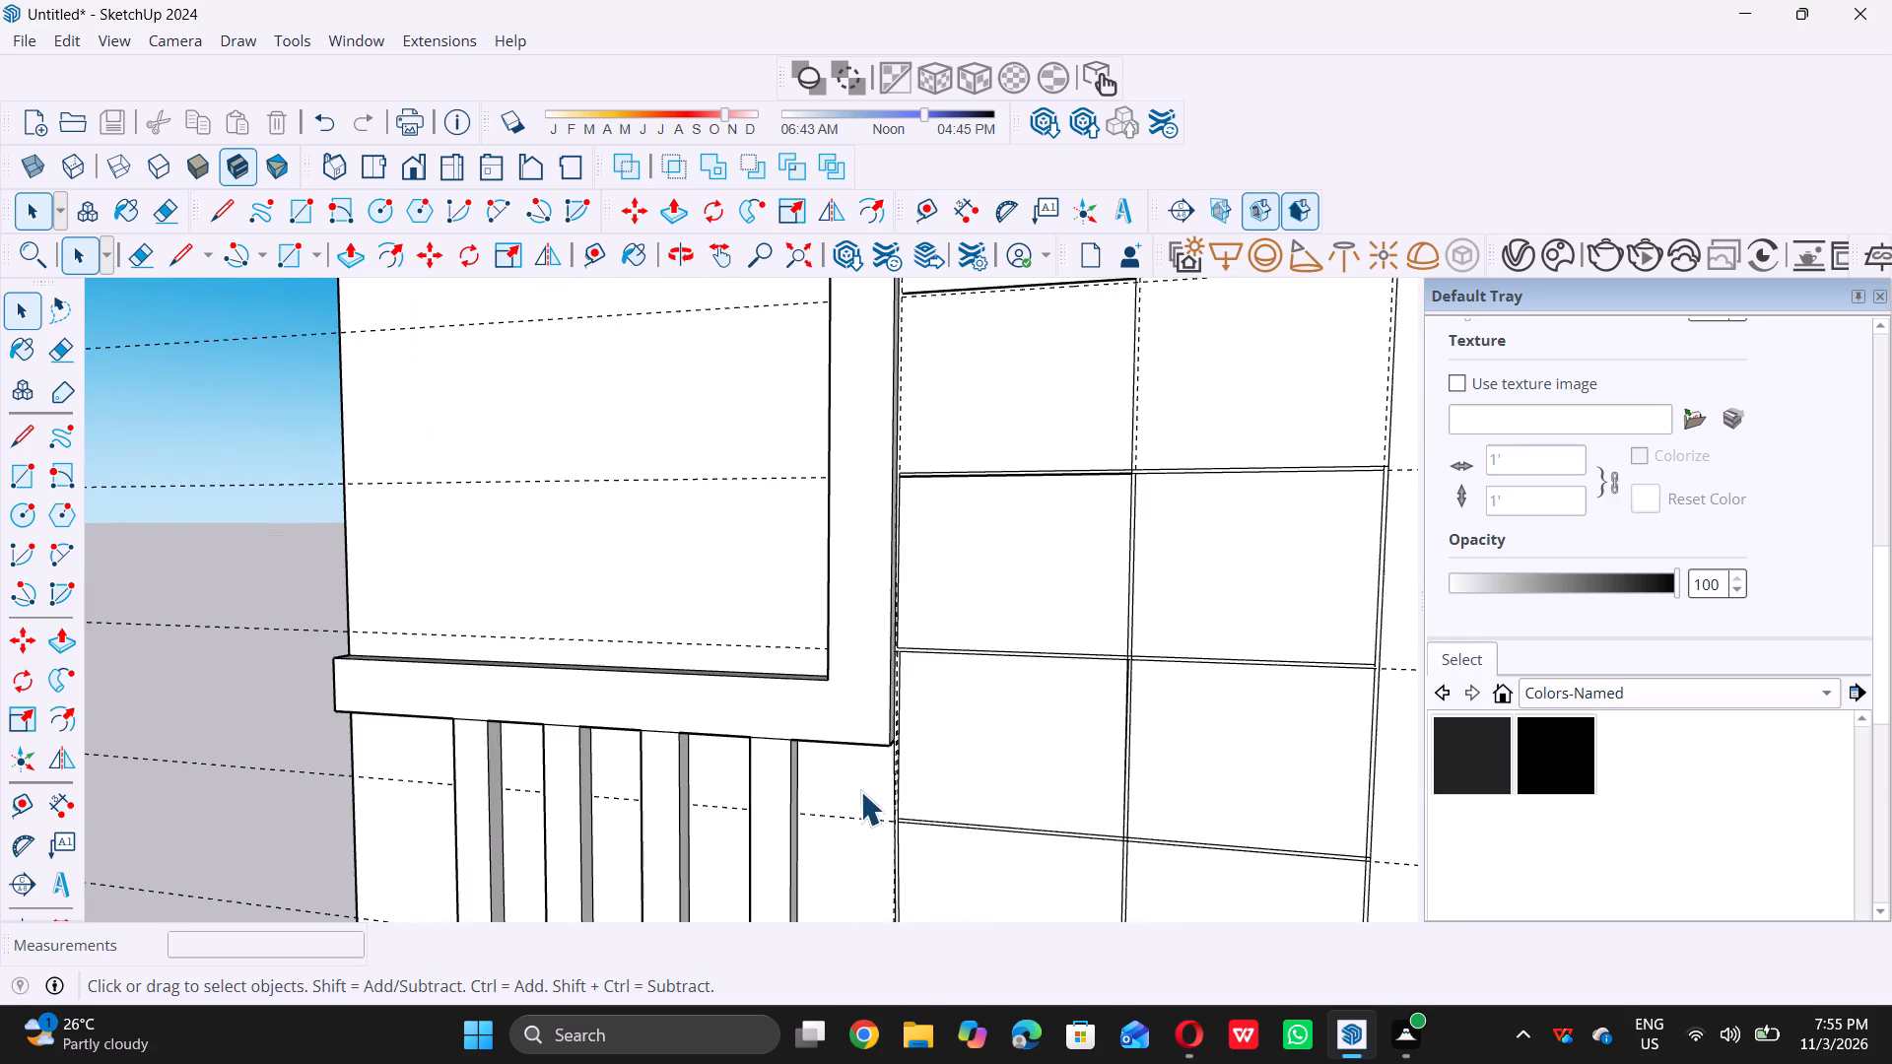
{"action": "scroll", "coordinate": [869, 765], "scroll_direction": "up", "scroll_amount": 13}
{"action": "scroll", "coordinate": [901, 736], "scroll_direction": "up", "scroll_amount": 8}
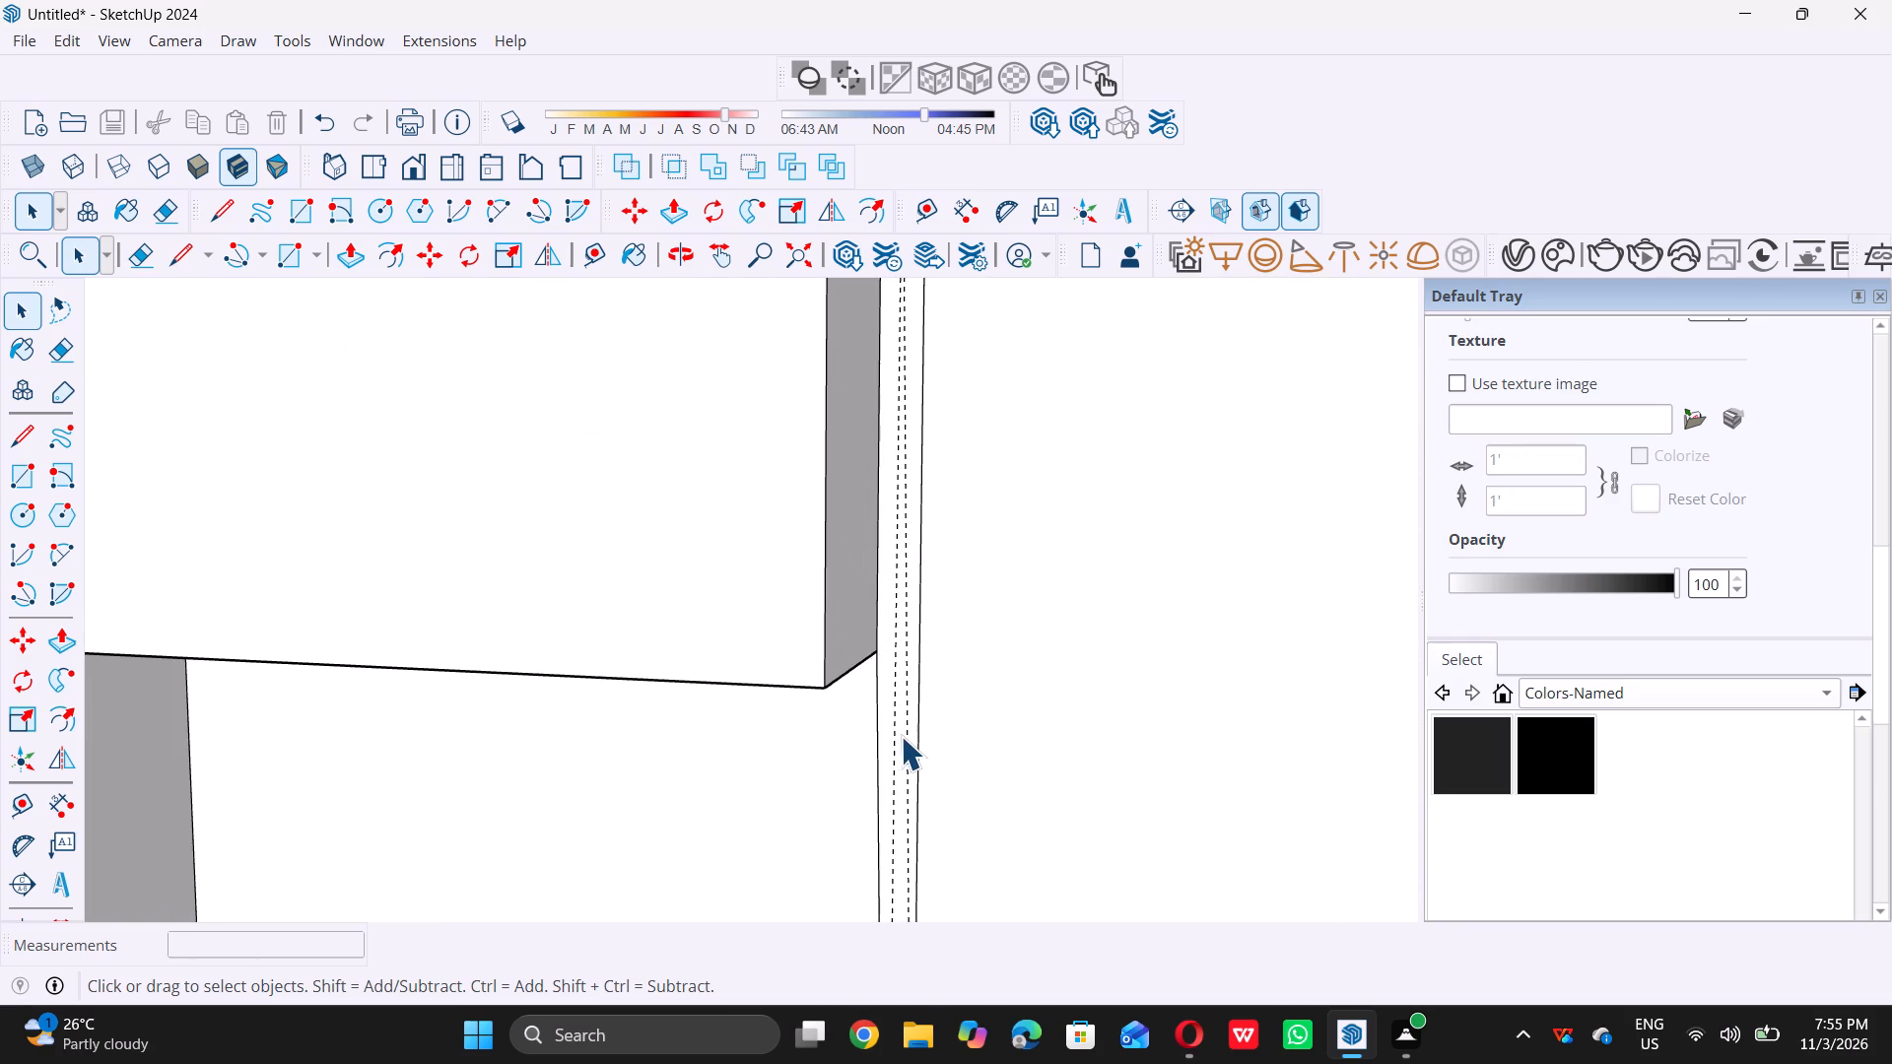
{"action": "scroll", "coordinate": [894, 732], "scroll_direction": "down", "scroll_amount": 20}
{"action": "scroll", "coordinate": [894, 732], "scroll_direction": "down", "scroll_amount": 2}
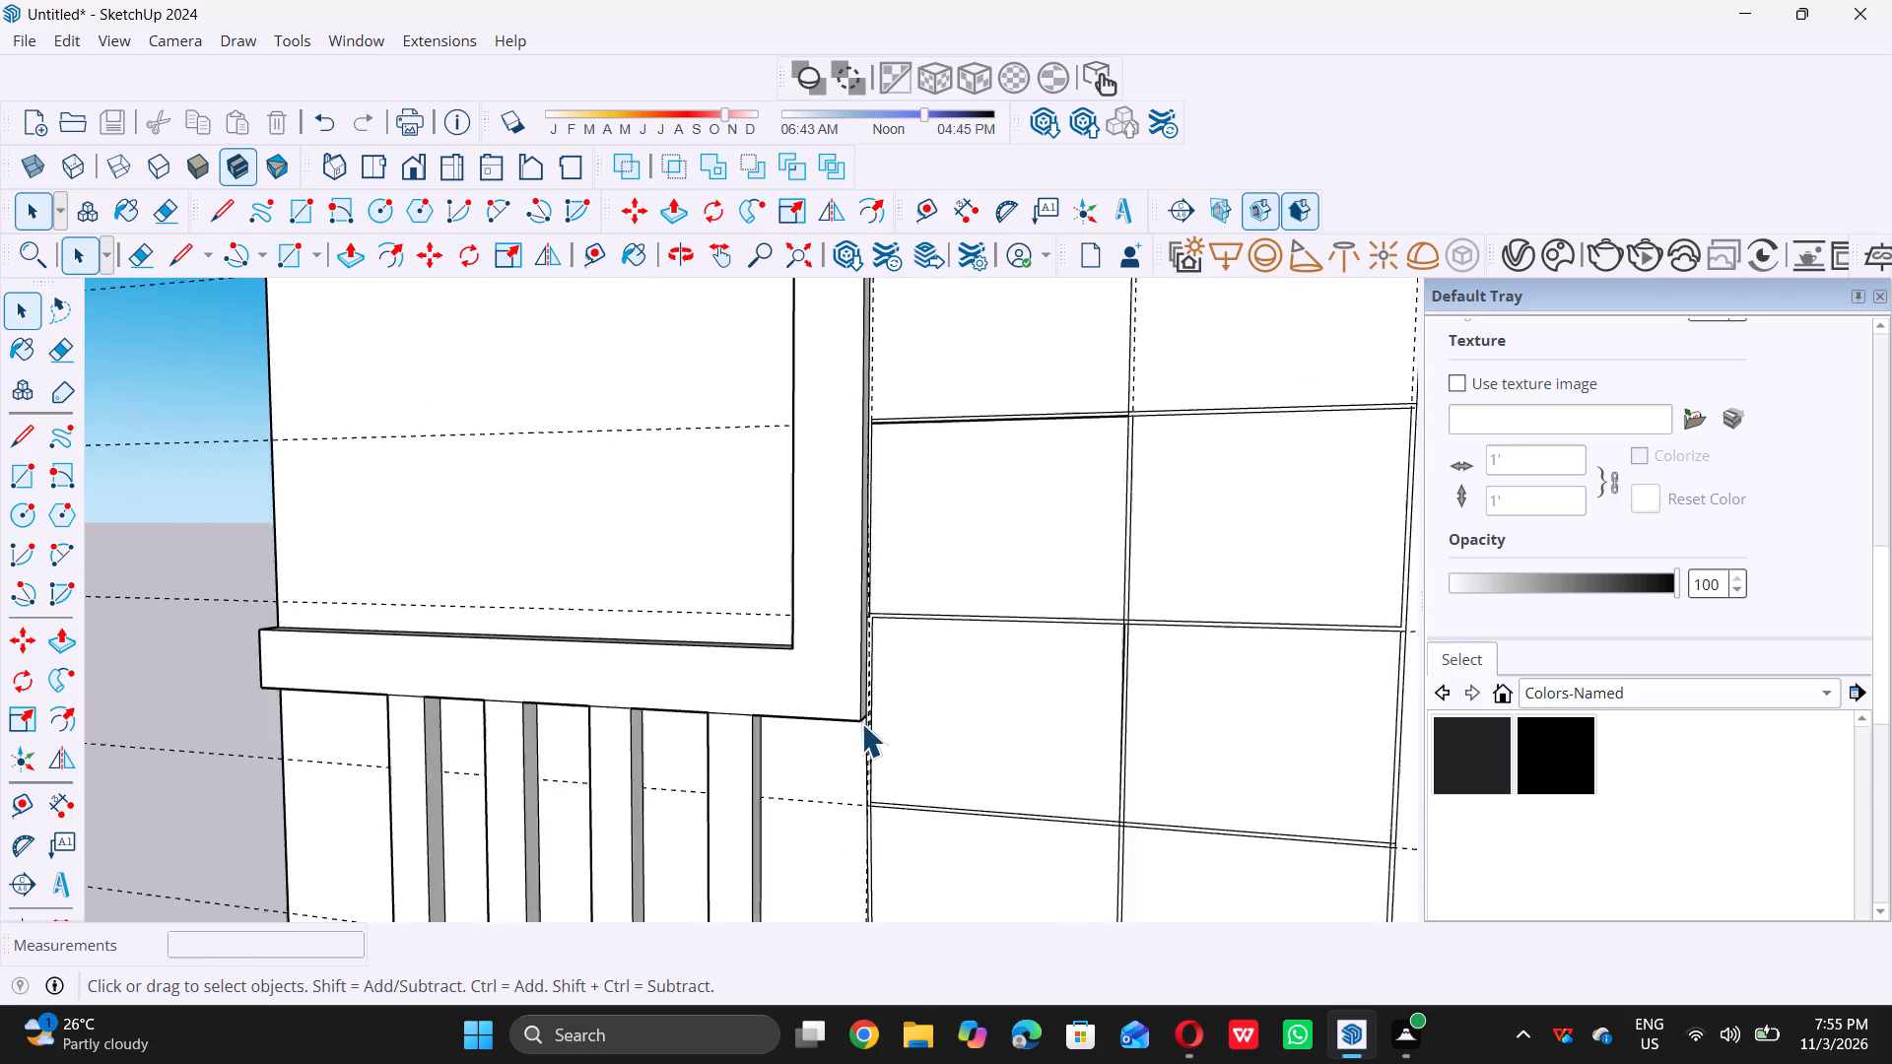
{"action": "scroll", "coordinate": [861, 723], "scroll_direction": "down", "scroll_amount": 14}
Draw a vertical line about 2' up the first panel's outer inset guide, from the highest doubled division line to the next horizontal guide.
{"action": "scroll", "coordinate": [964, 594], "scroll_direction": "up", "scroll_amount": 8}
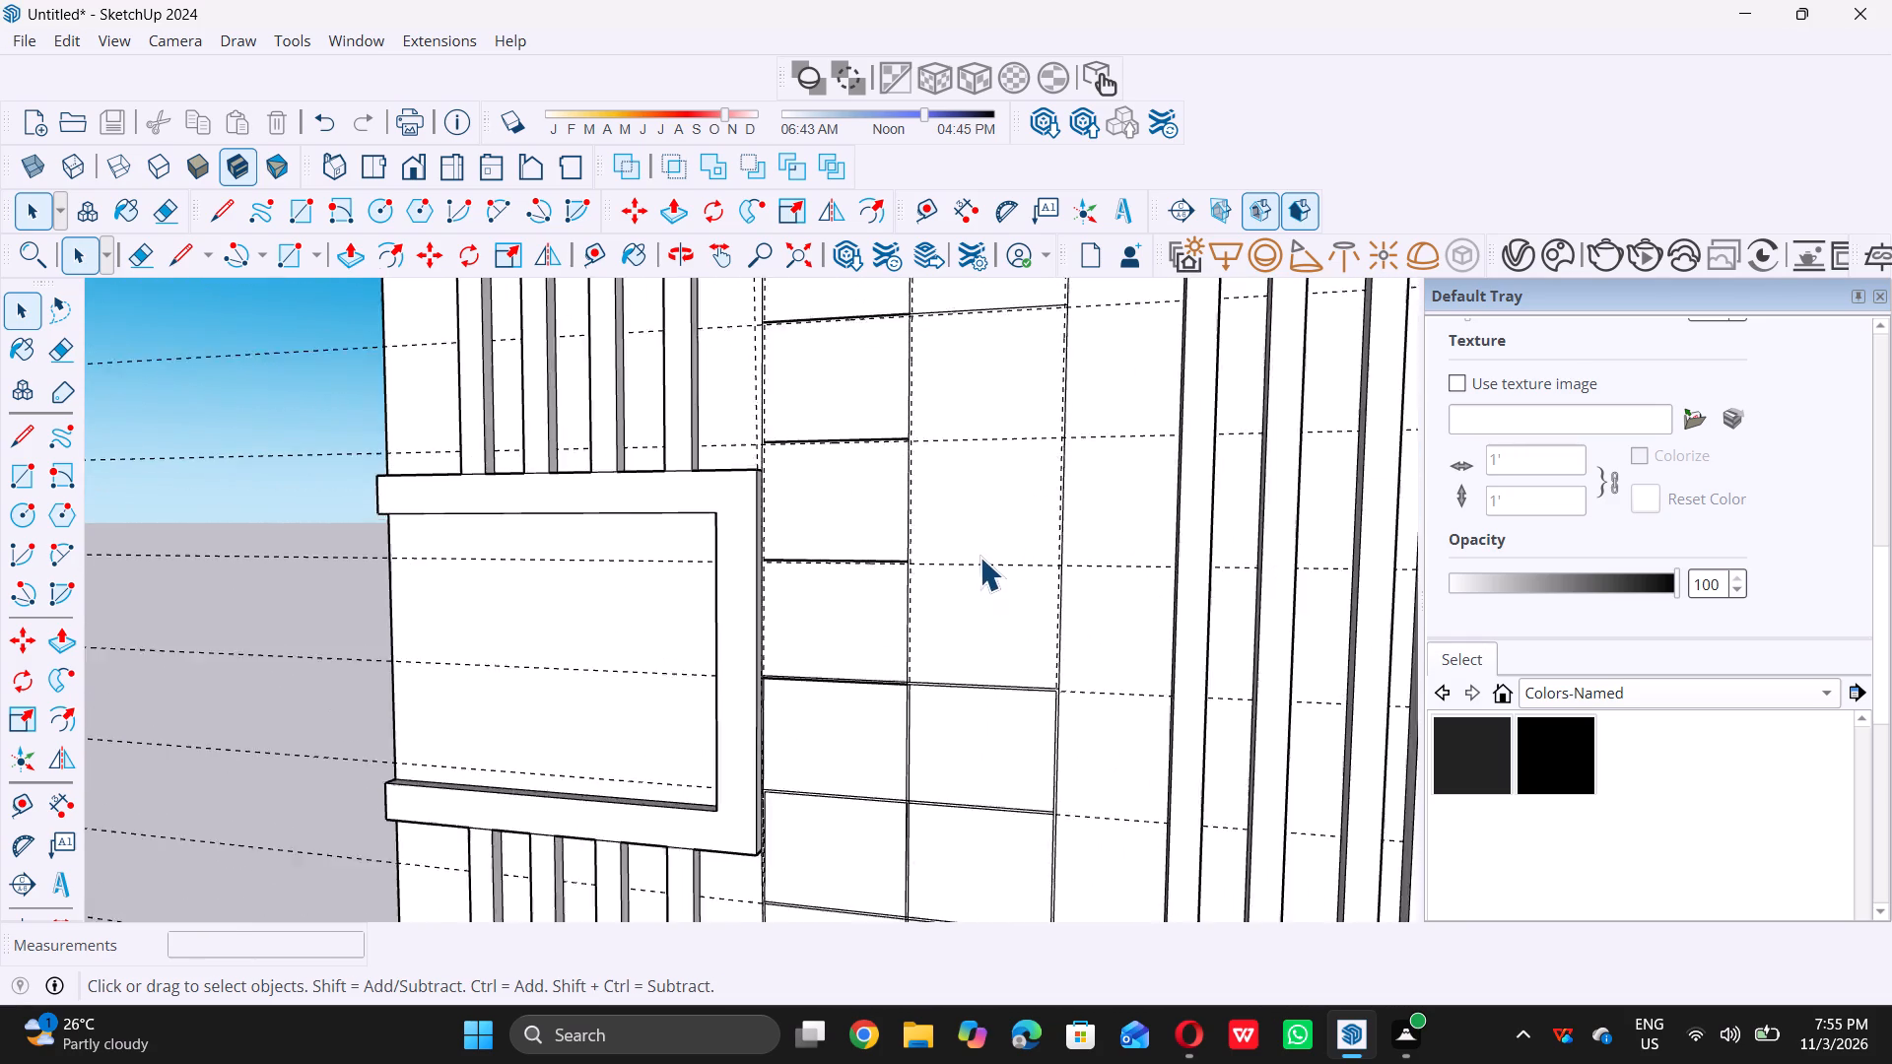
{"action": "scroll", "coordinate": [980, 557], "scroll_direction": "up", "scroll_amount": 2}
{"action": "scroll", "coordinate": [861, 602], "scroll_direction": "up", "scroll_amount": 6}
{"action": "scroll", "coordinate": [540, 774], "scroll_direction": "up", "scroll_amount": 6}
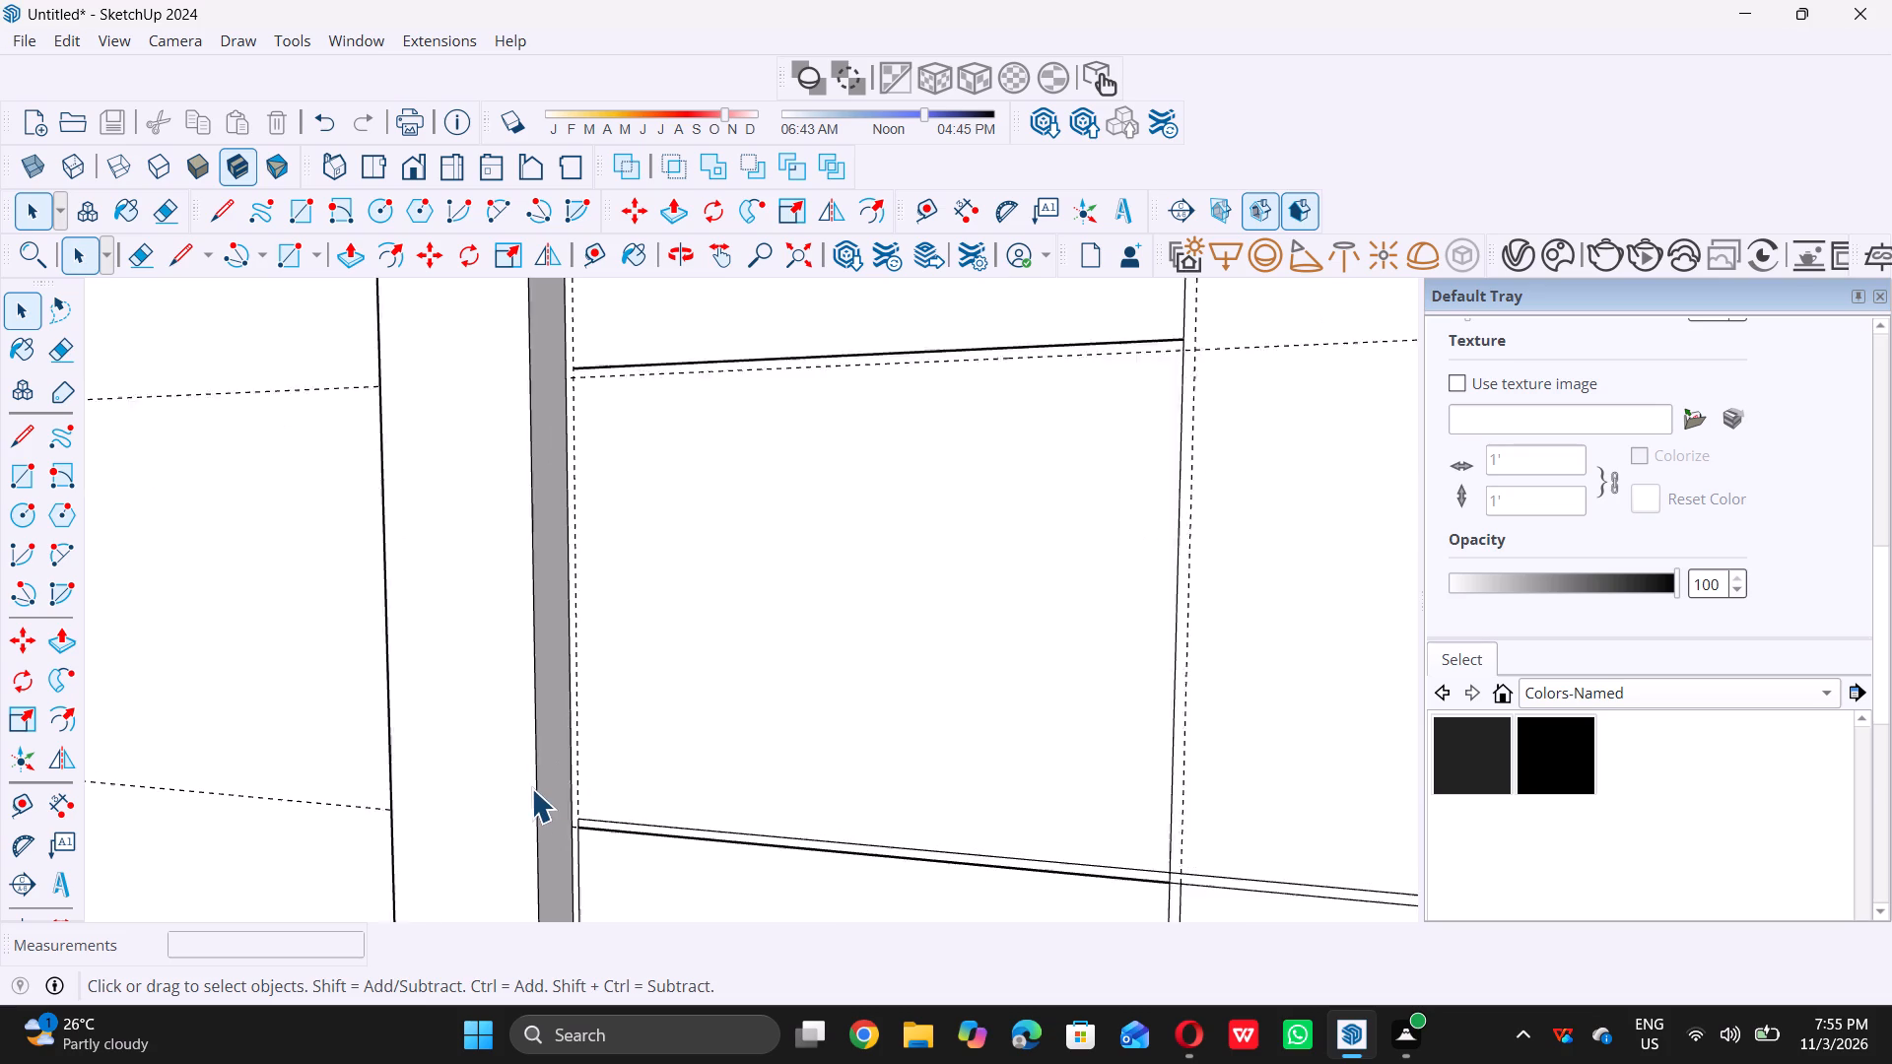
{"action": "key", "text": "l"}
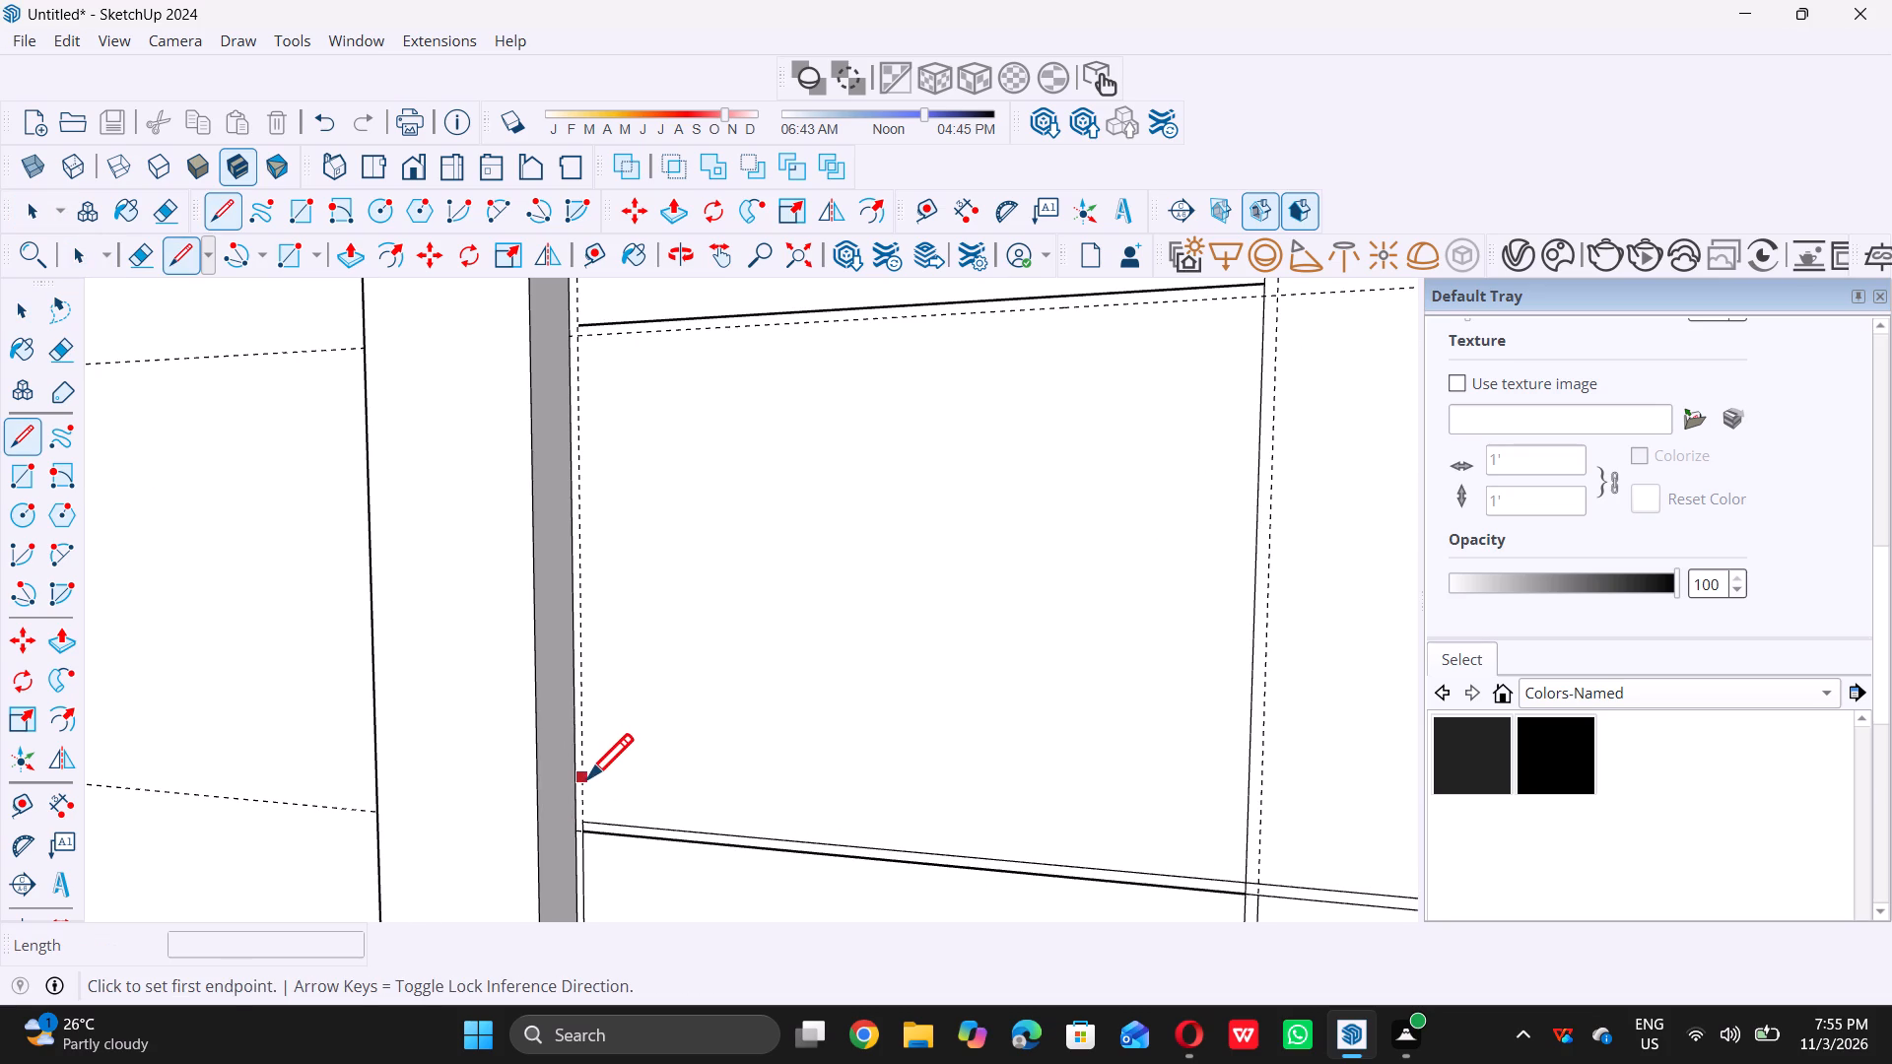
{"action": "scroll", "coordinate": [587, 782], "scroll_direction": "up", "scroll_amount": 8}
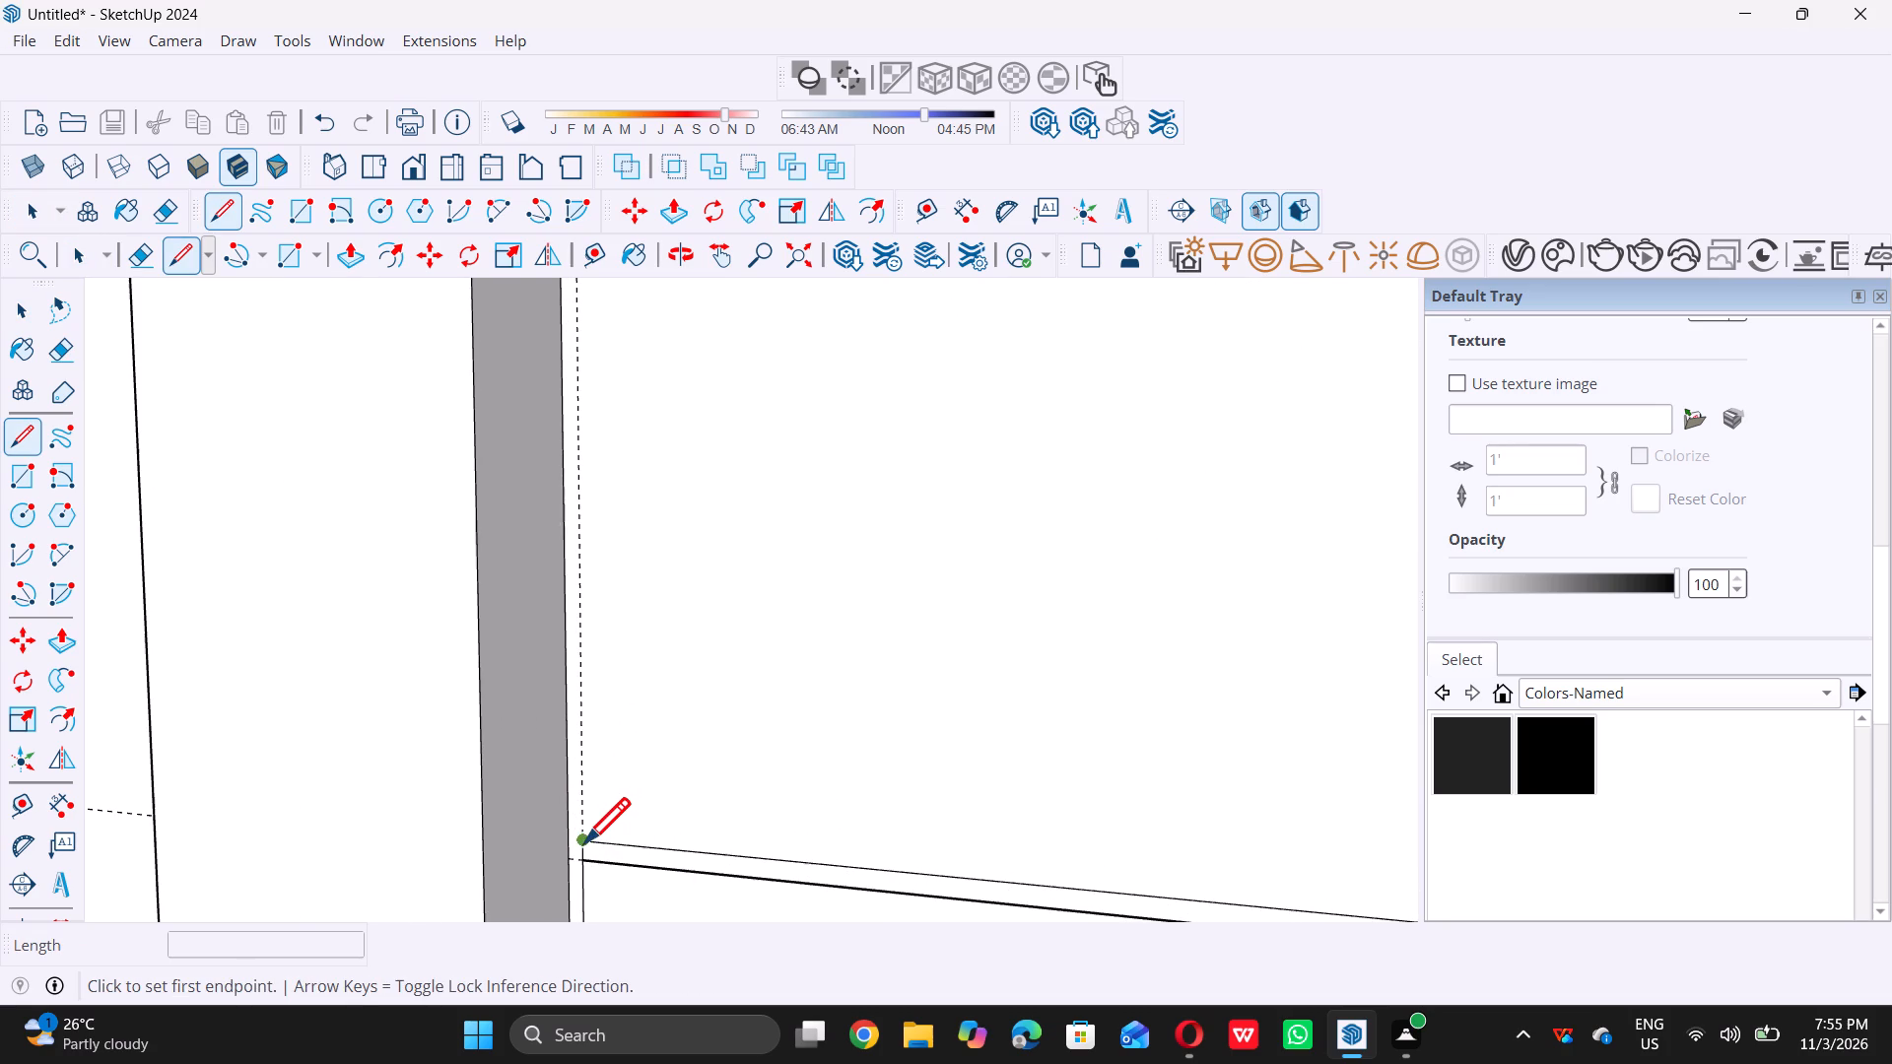
{"action": "scroll", "coordinate": [577, 842], "scroll_direction": "up", "scroll_amount": 2}
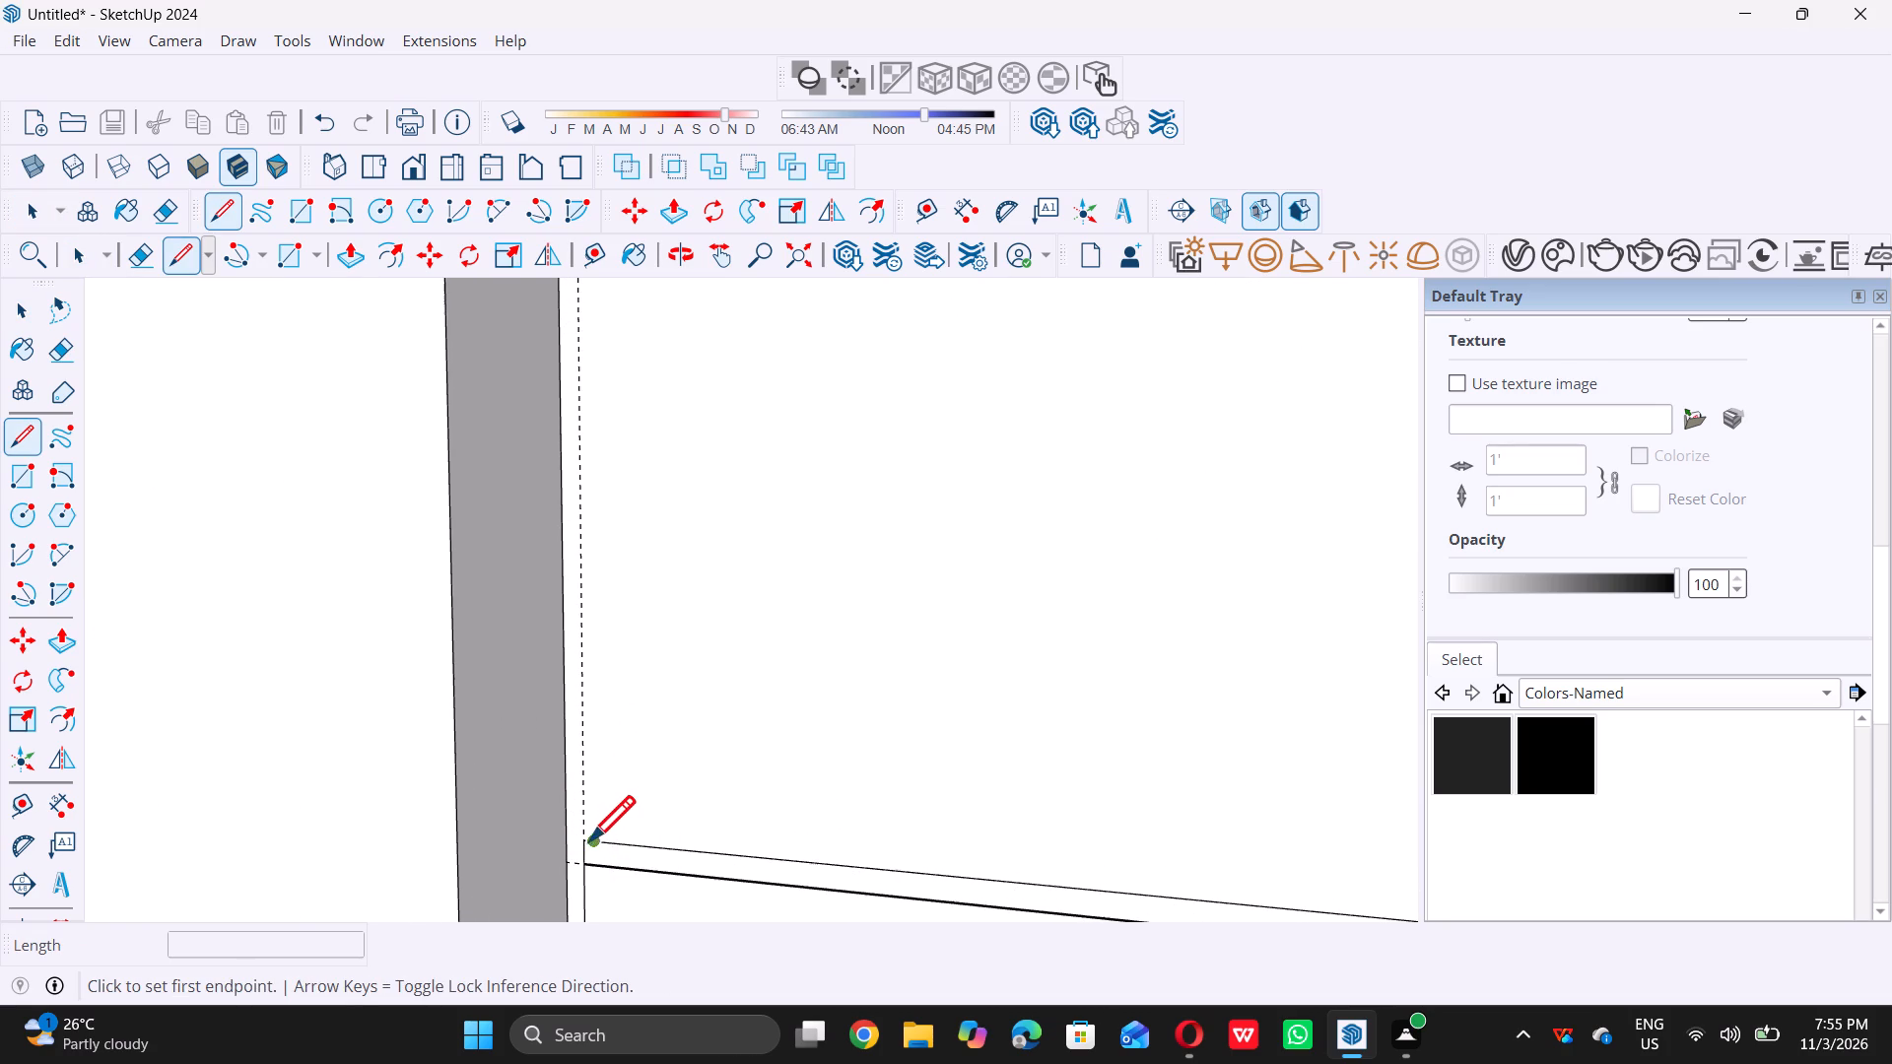
{"action": "left_click", "coordinate": [583, 840]}
{"action": "scroll", "coordinate": [584, 759], "scroll_direction": "down", "scroll_amount": 8}
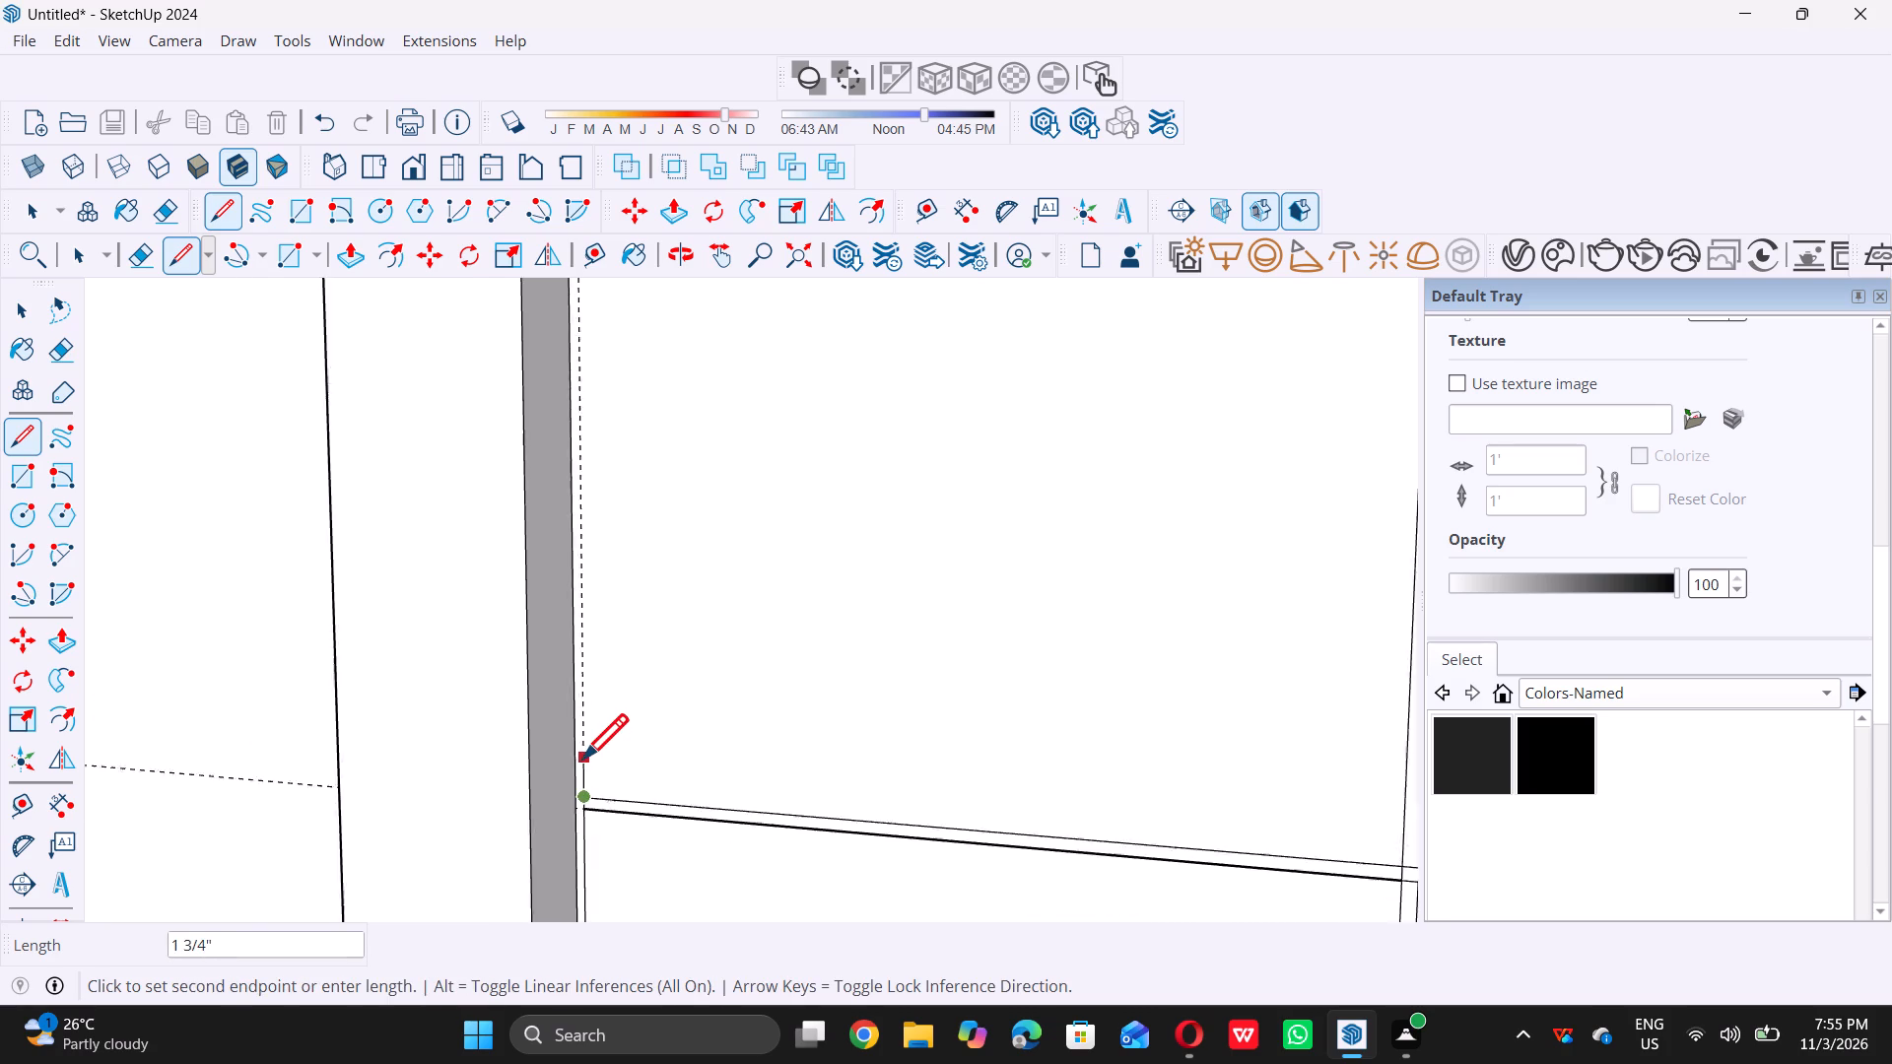
{"action": "scroll", "coordinate": [582, 759], "scroll_direction": "down", "scroll_amount": 8}
{"action": "scroll", "coordinate": [588, 524], "scroll_direction": "up", "scroll_amount": 11}
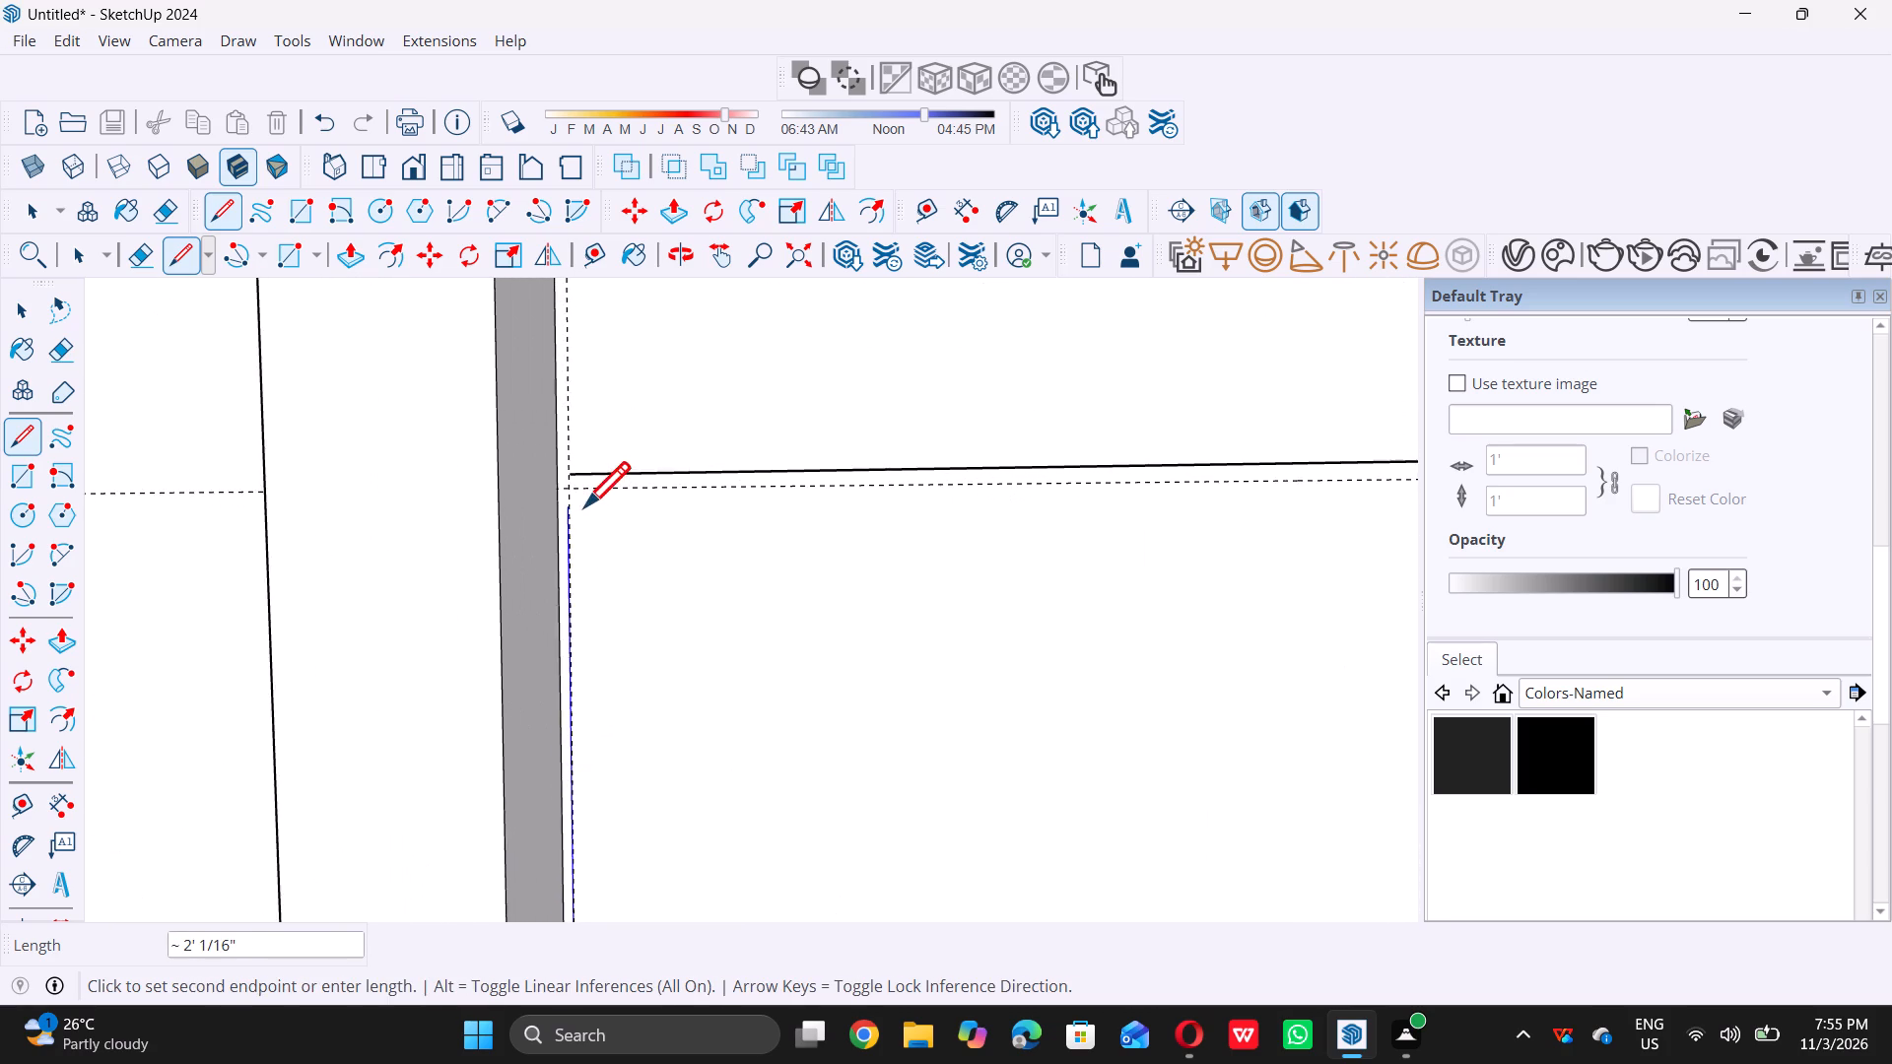
{"action": "scroll", "coordinate": [584, 506], "scroll_direction": "up", "scroll_amount": 1}
{"action": "double_click", "coordinate": [569, 488]}
Draw a line about 2' 7" along the horizontal guide from the first panel's outer inset line to the central division.
{"action": "scroll", "coordinate": [764, 477], "scroll_direction": "down", "scroll_amount": 13}
{"action": "scroll", "coordinate": [1078, 486], "scroll_direction": "up", "scroll_amount": 6}
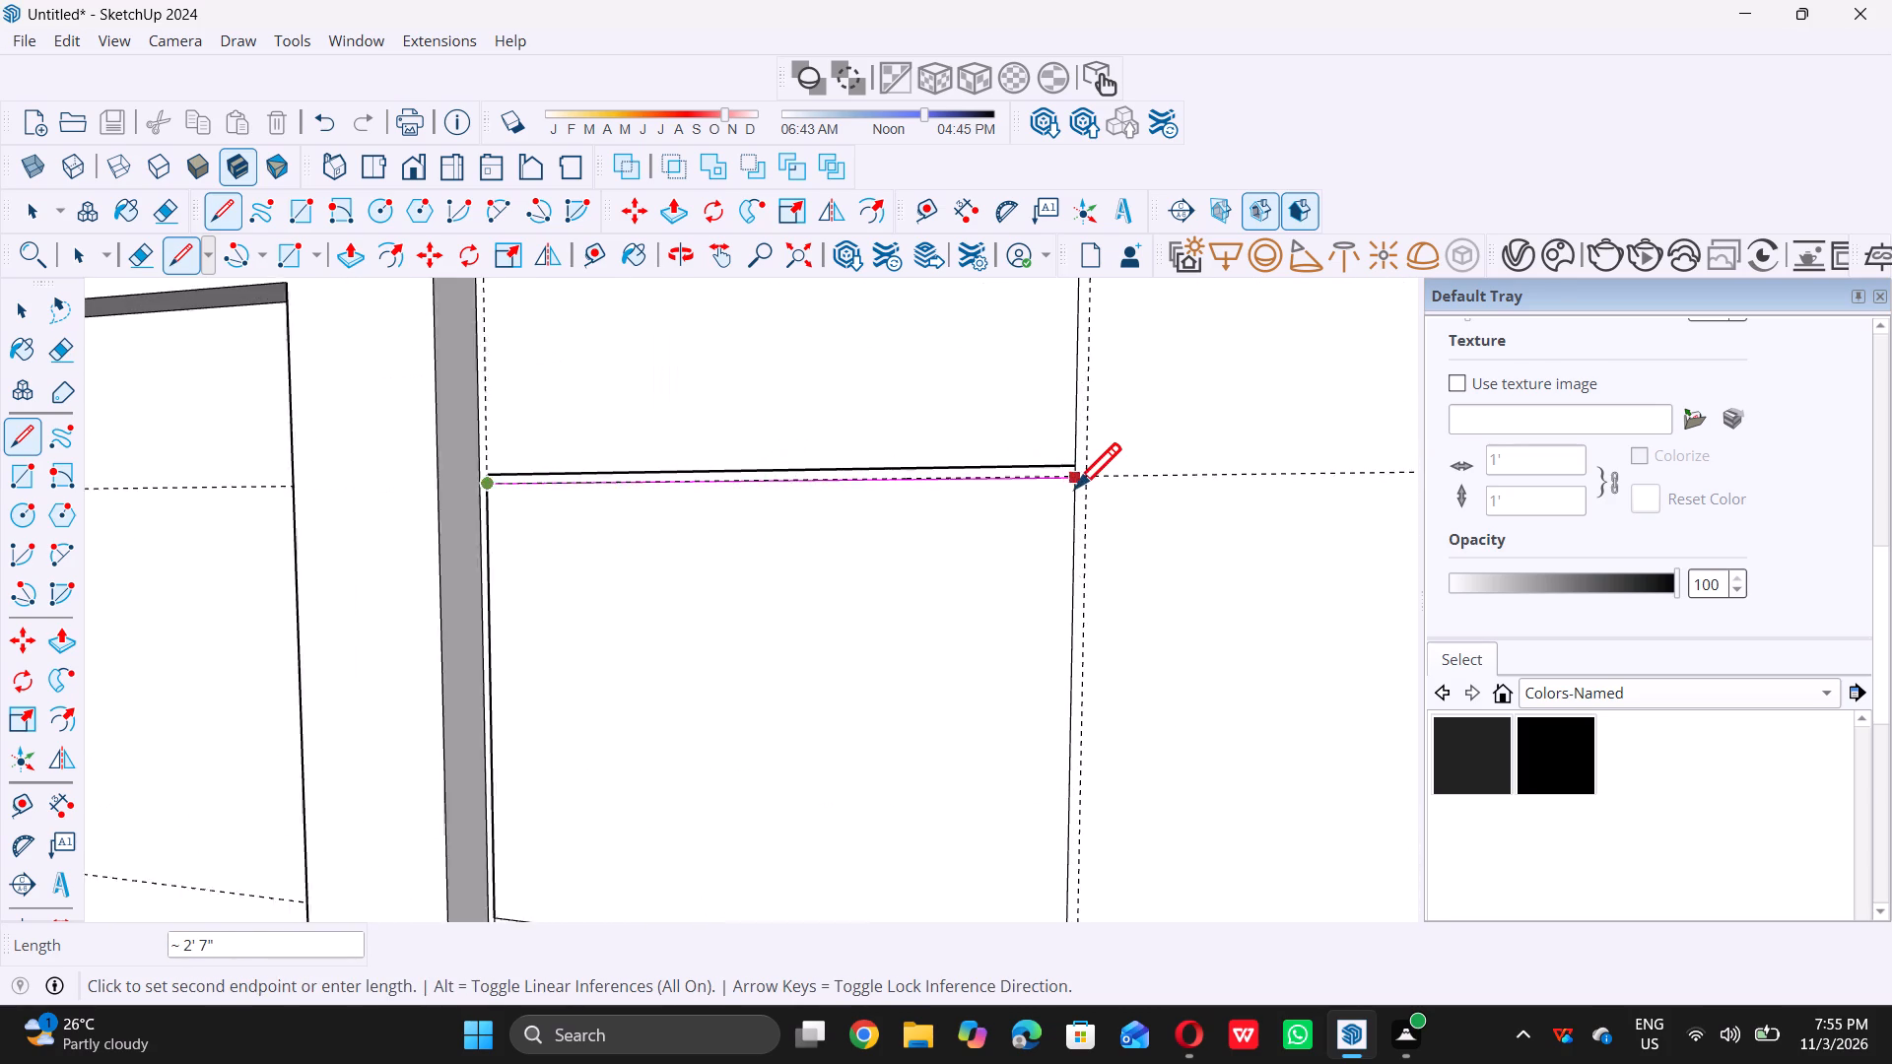
{"action": "scroll", "coordinate": [1075, 488], "scroll_direction": "up", "scroll_amount": 3}
{"action": "left_click", "coordinate": [1074, 477]}
Draw a vertical line about 2' 1 3/16" up the second panel's inner inset guide to the same horizontal guide.
{"action": "scroll", "coordinate": [1074, 477], "scroll_direction": "down", "scroll_amount": 5}
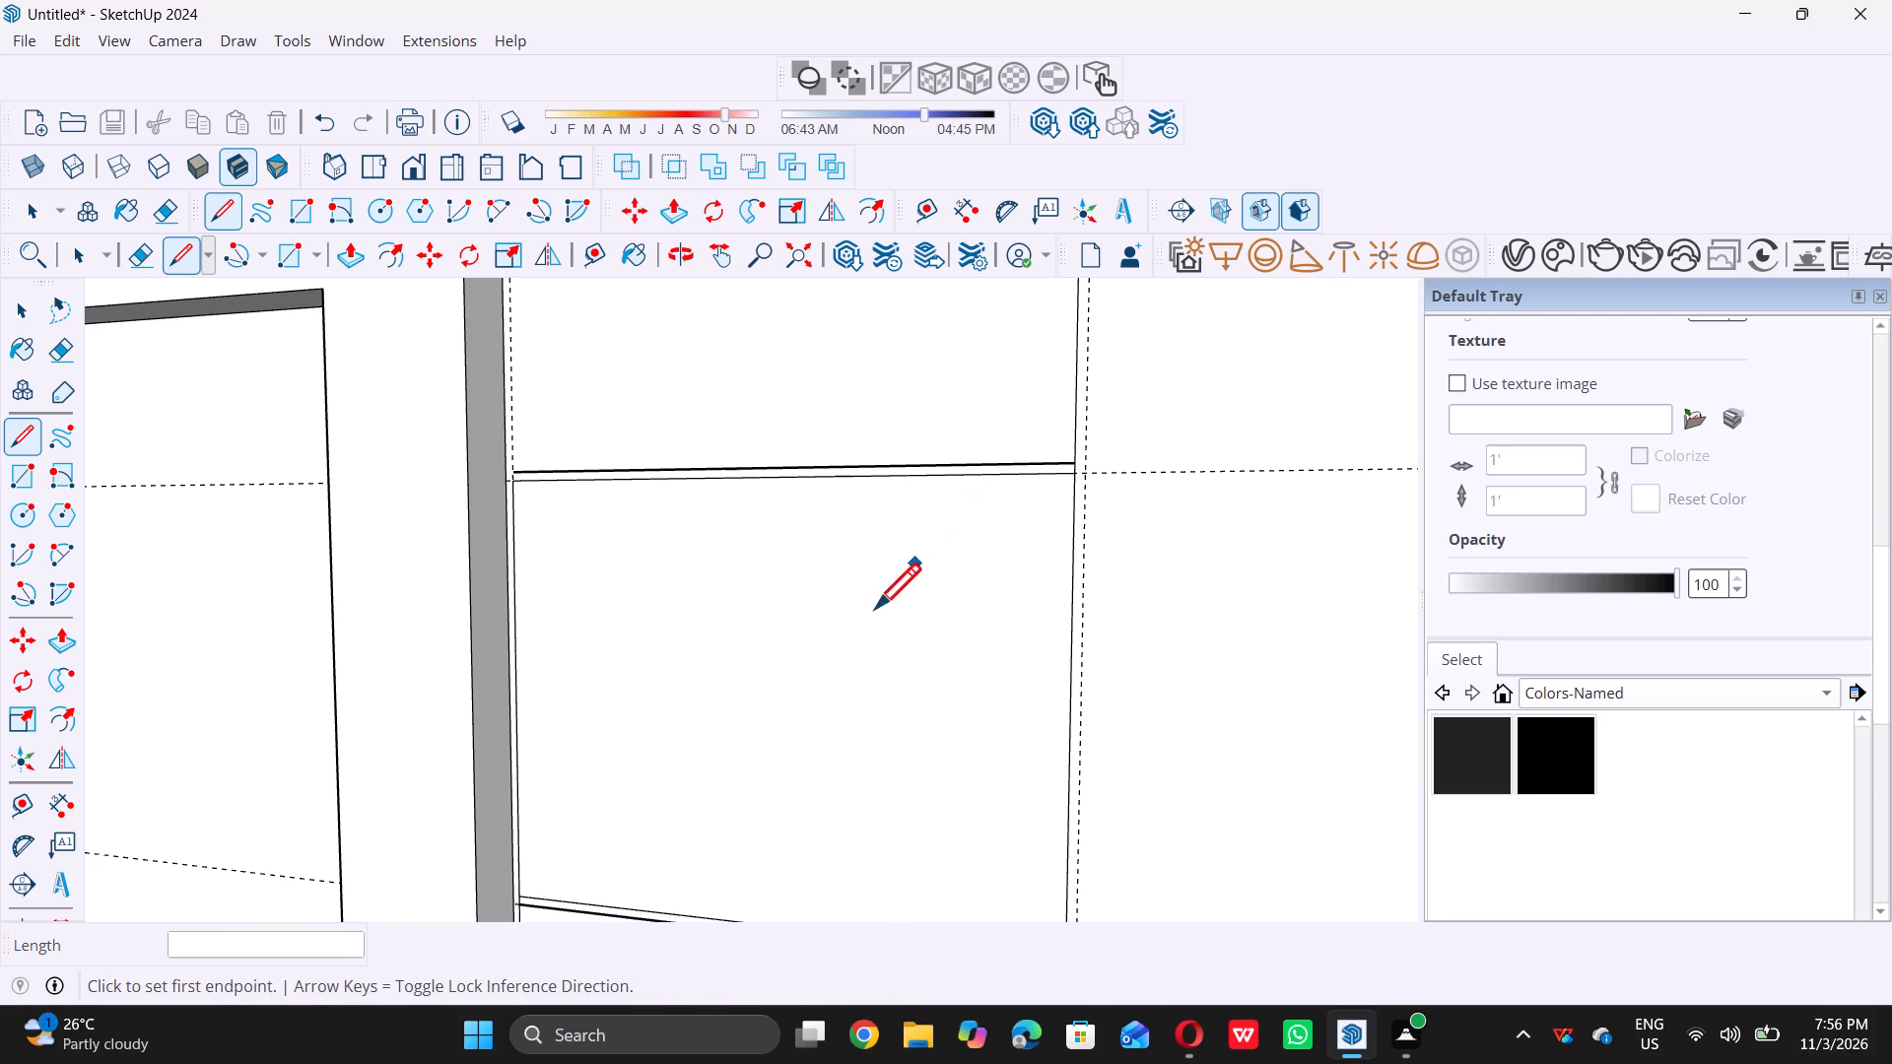
{"action": "scroll", "coordinate": [780, 643], "scroll_direction": "down", "scroll_amount": 9}
{"action": "scroll", "coordinate": [939, 729], "scroll_direction": "up", "scroll_amount": 10}
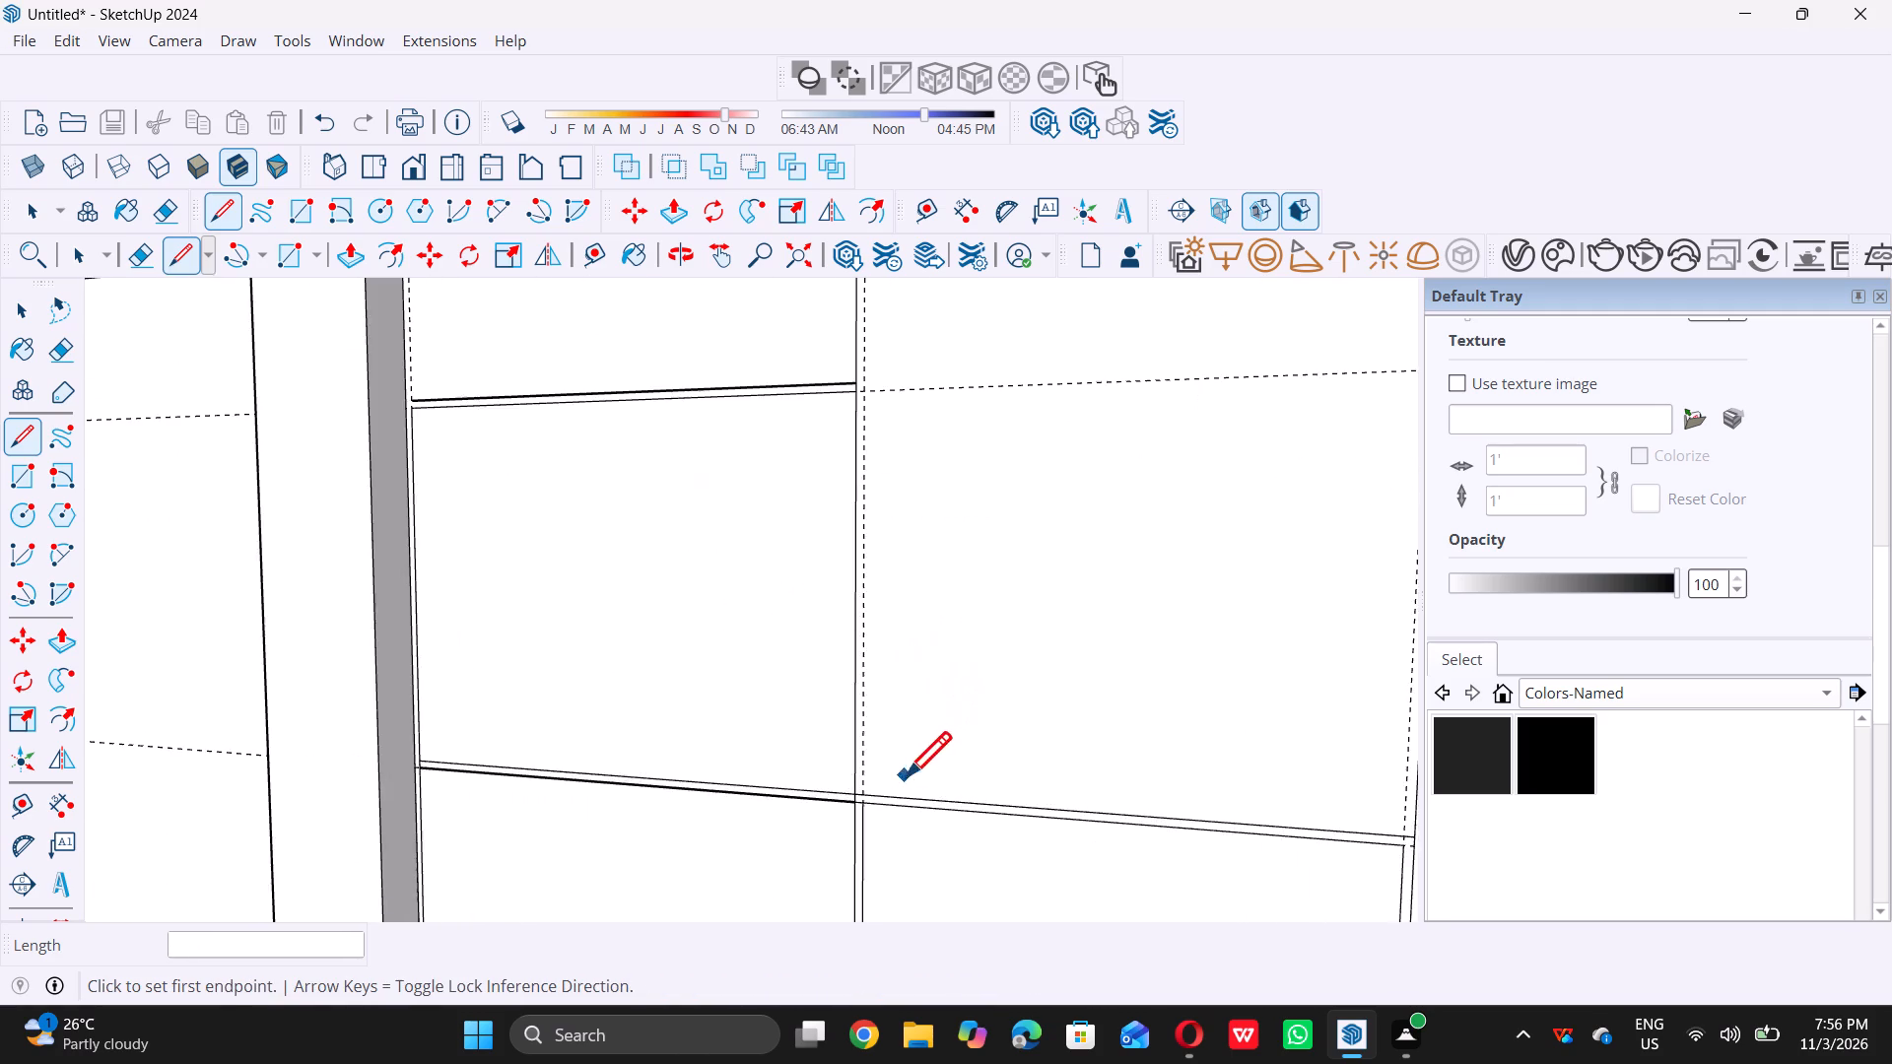
{"action": "scroll", "coordinate": [906, 776], "scroll_direction": "up", "scroll_amount": 2}
{"action": "scroll", "coordinate": [820, 839], "scroll_direction": "up", "scroll_amount": 10}
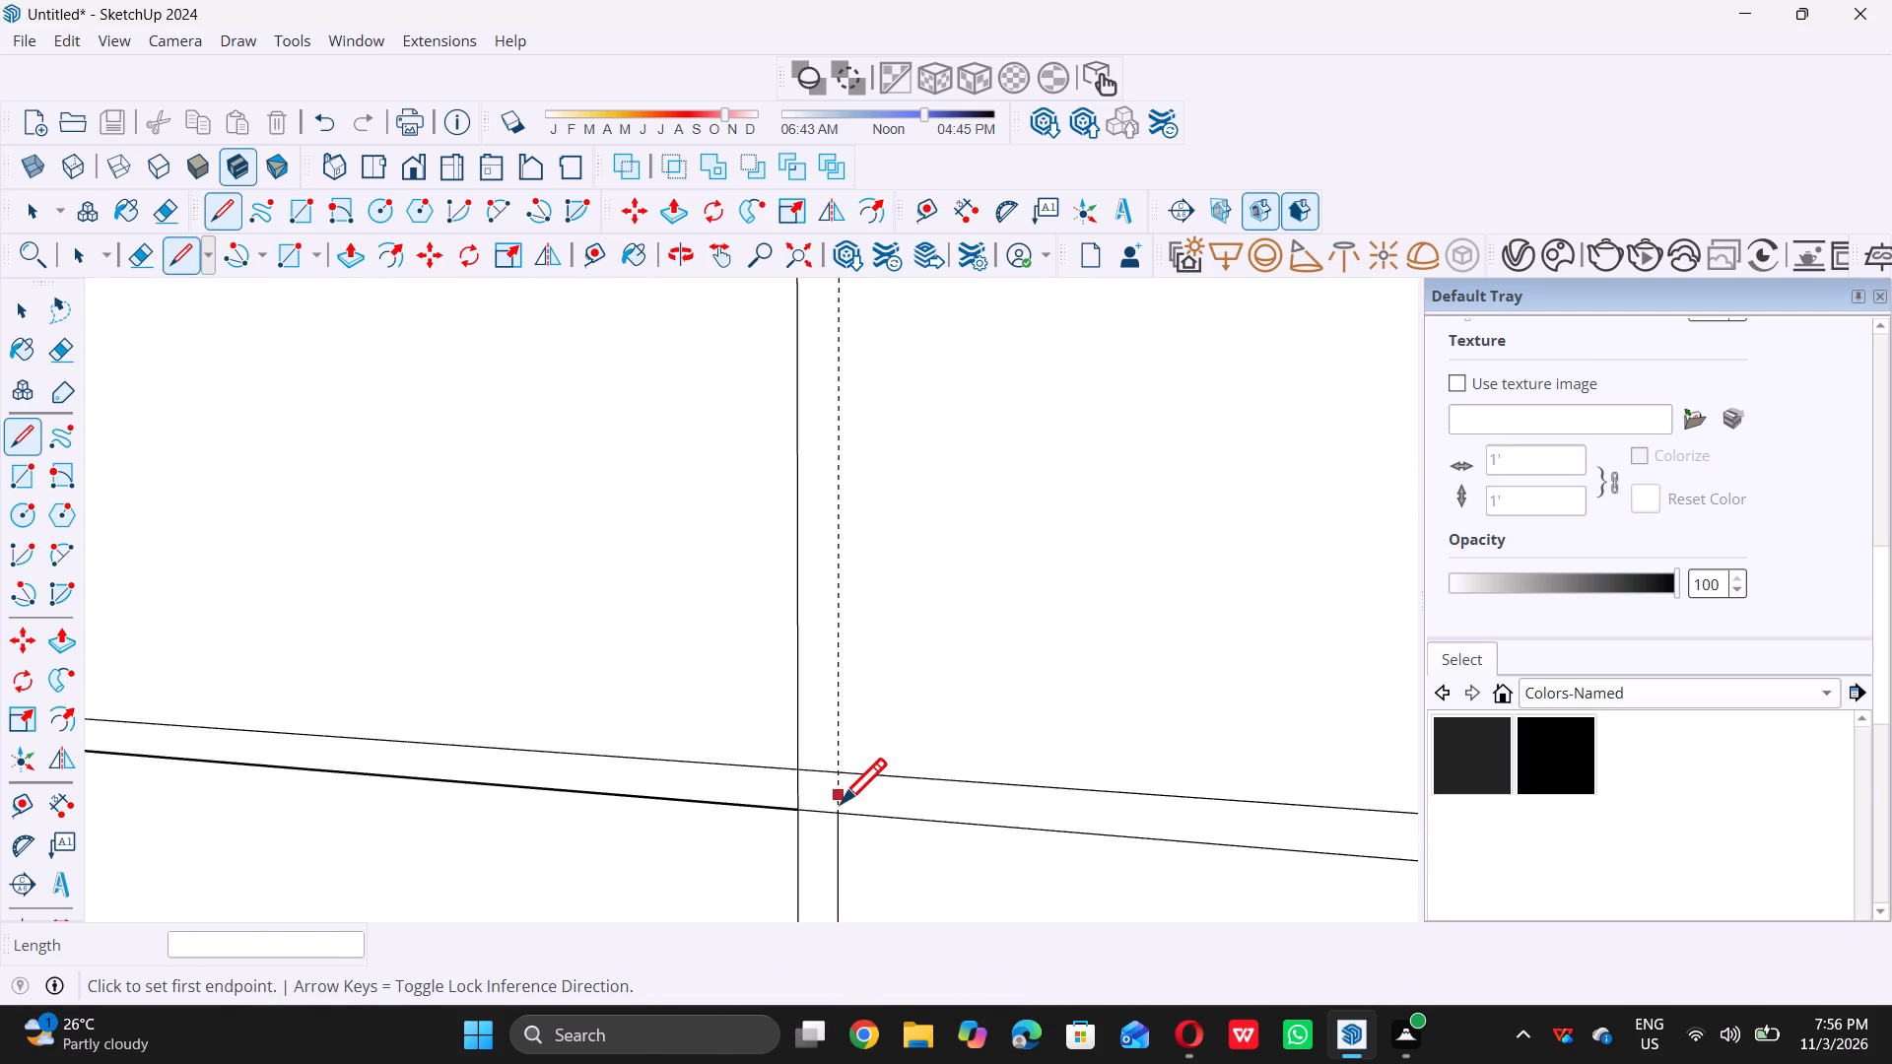
{"action": "triple_click", "coordinate": [841, 807]}
{"action": "scroll", "coordinate": [852, 694], "scroll_direction": "down", "scroll_amount": 7}
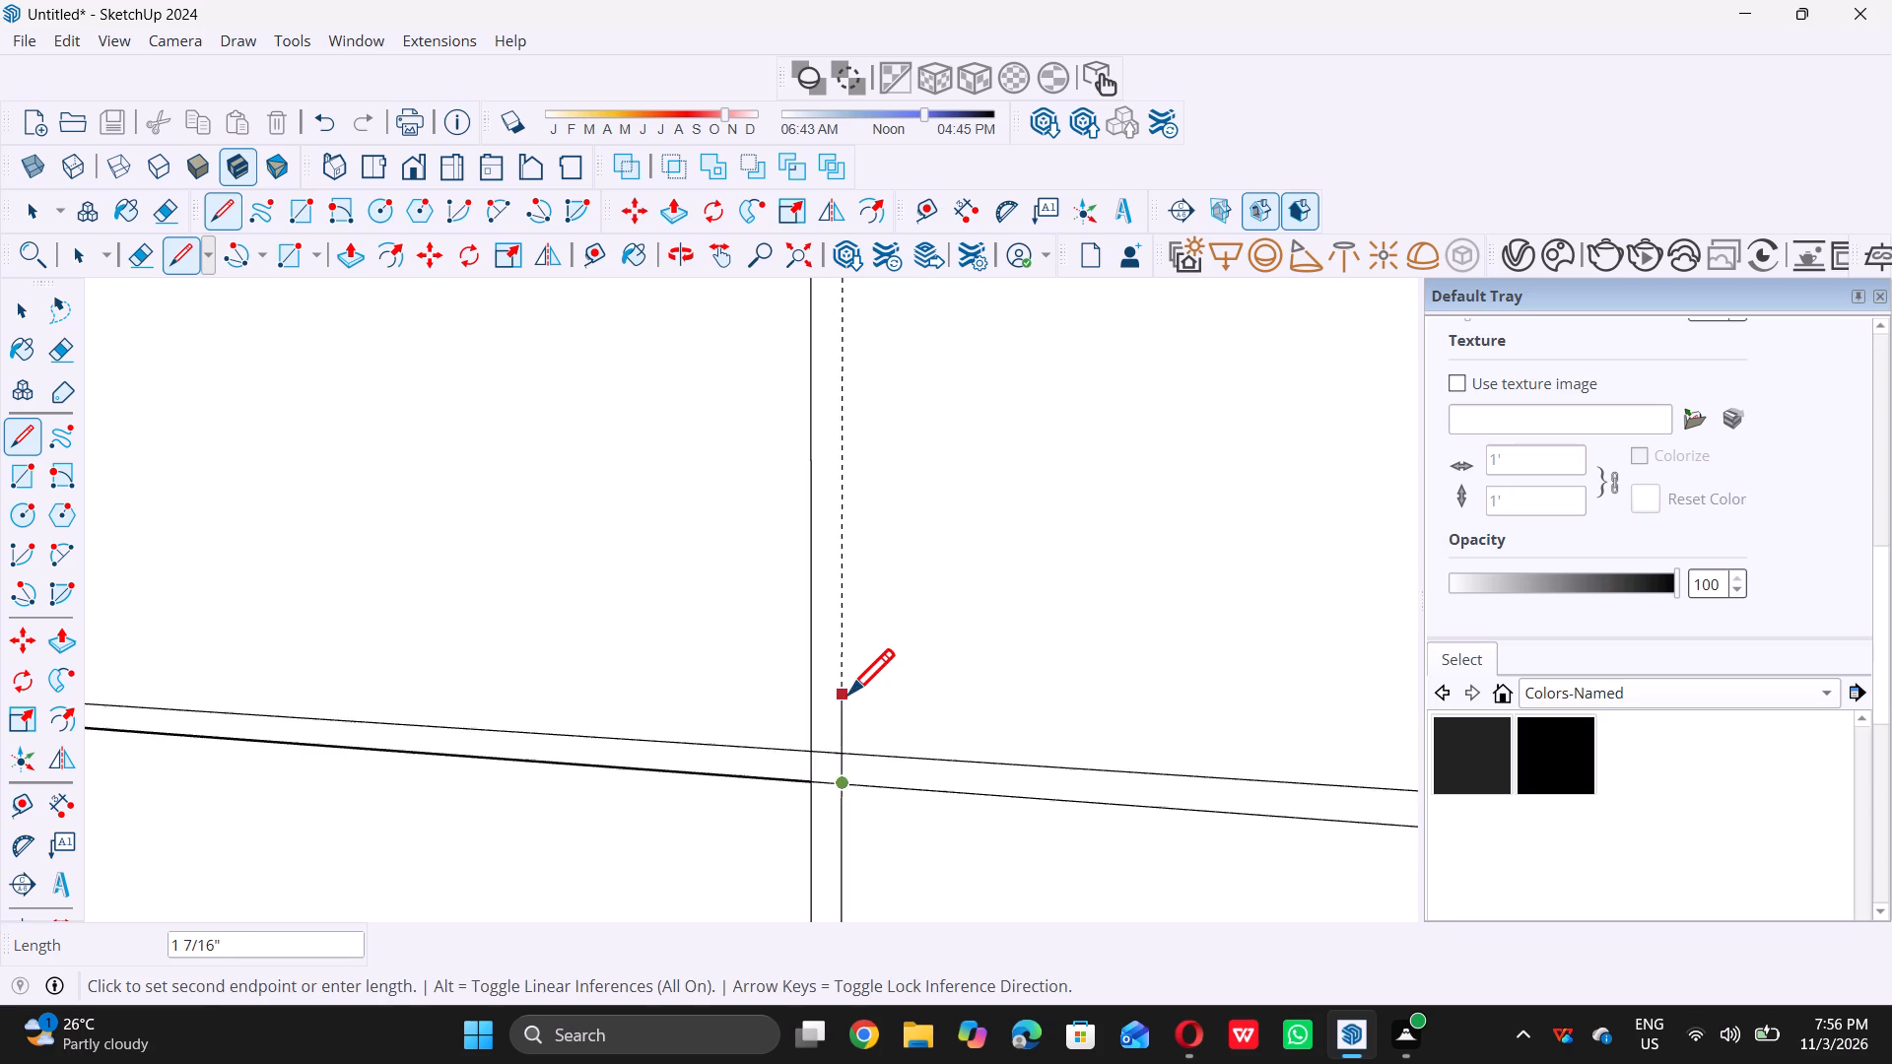
{"action": "scroll", "coordinate": [848, 694], "scroll_direction": "down", "scroll_amount": 16}
{"action": "scroll", "coordinate": [860, 486], "scroll_direction": "up", "scroll_amount": 4}
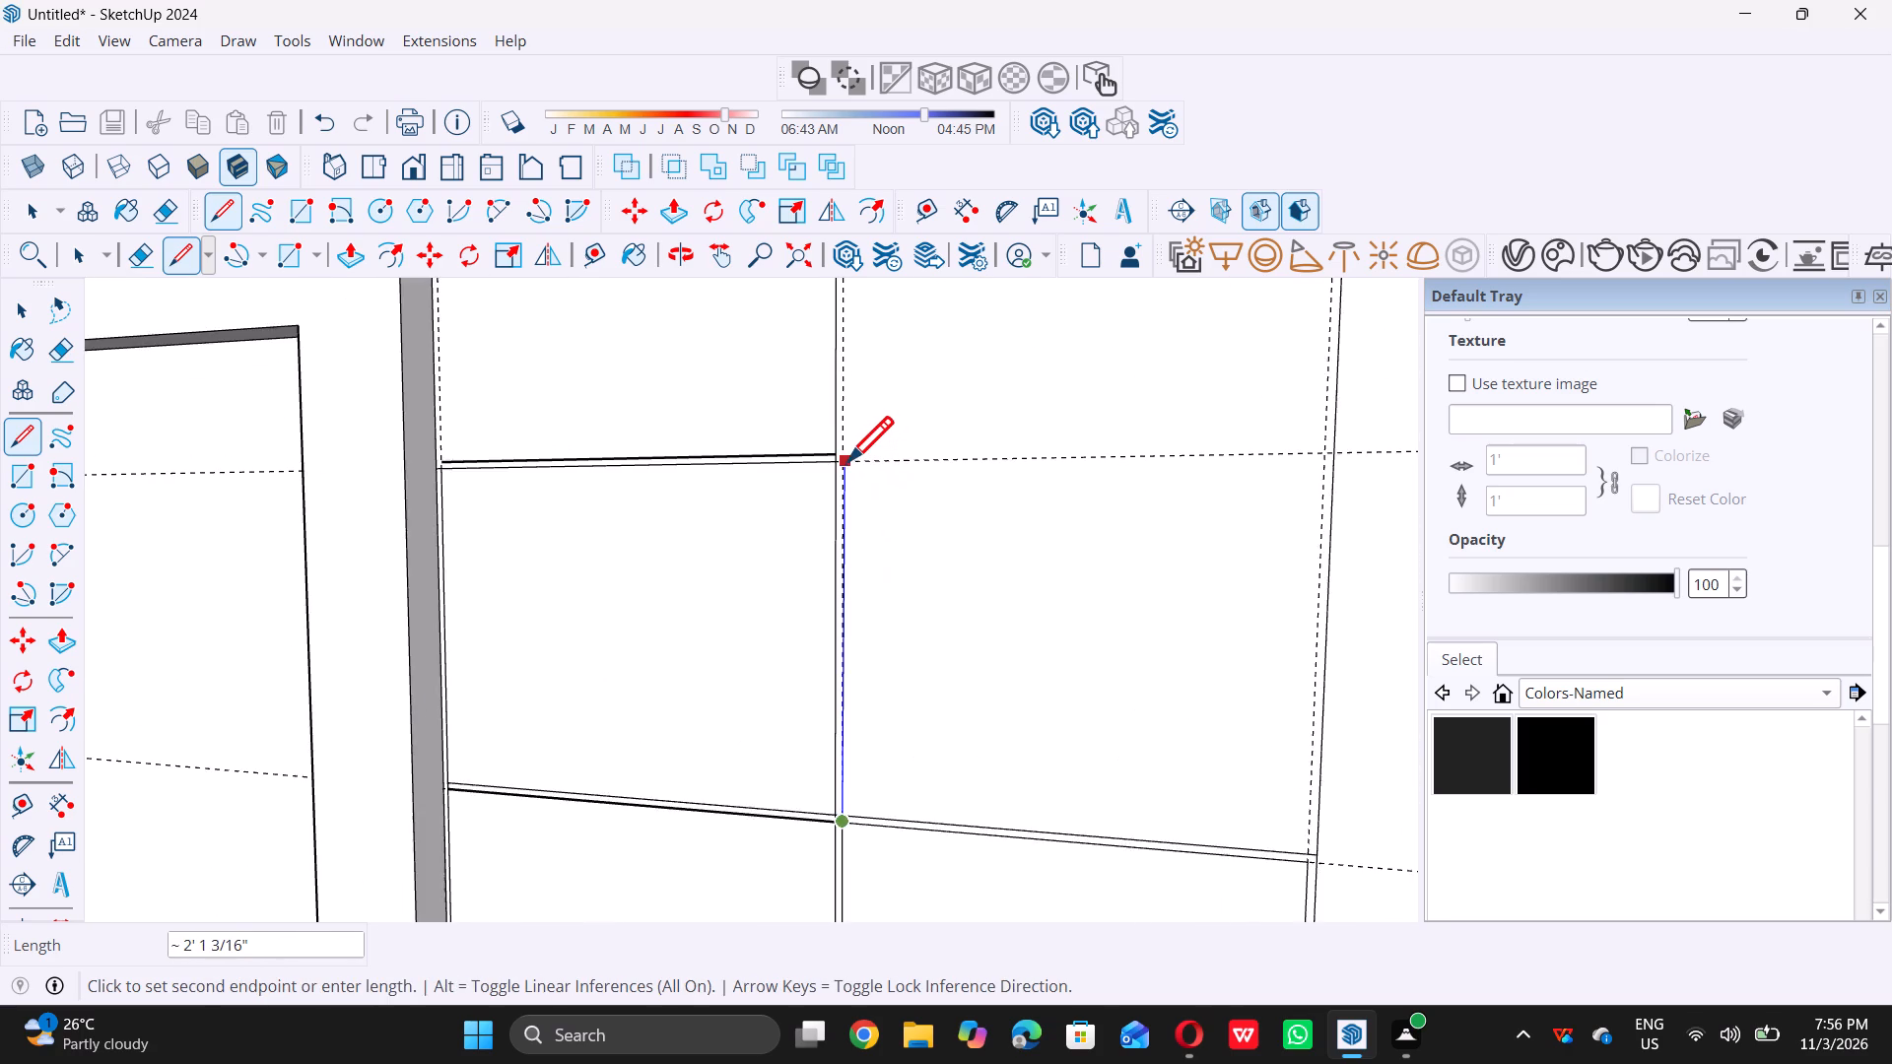
{"action": "scroll", "coordinate": [847, 461], "scroll_direction": "up", "scroll_amount": 13}
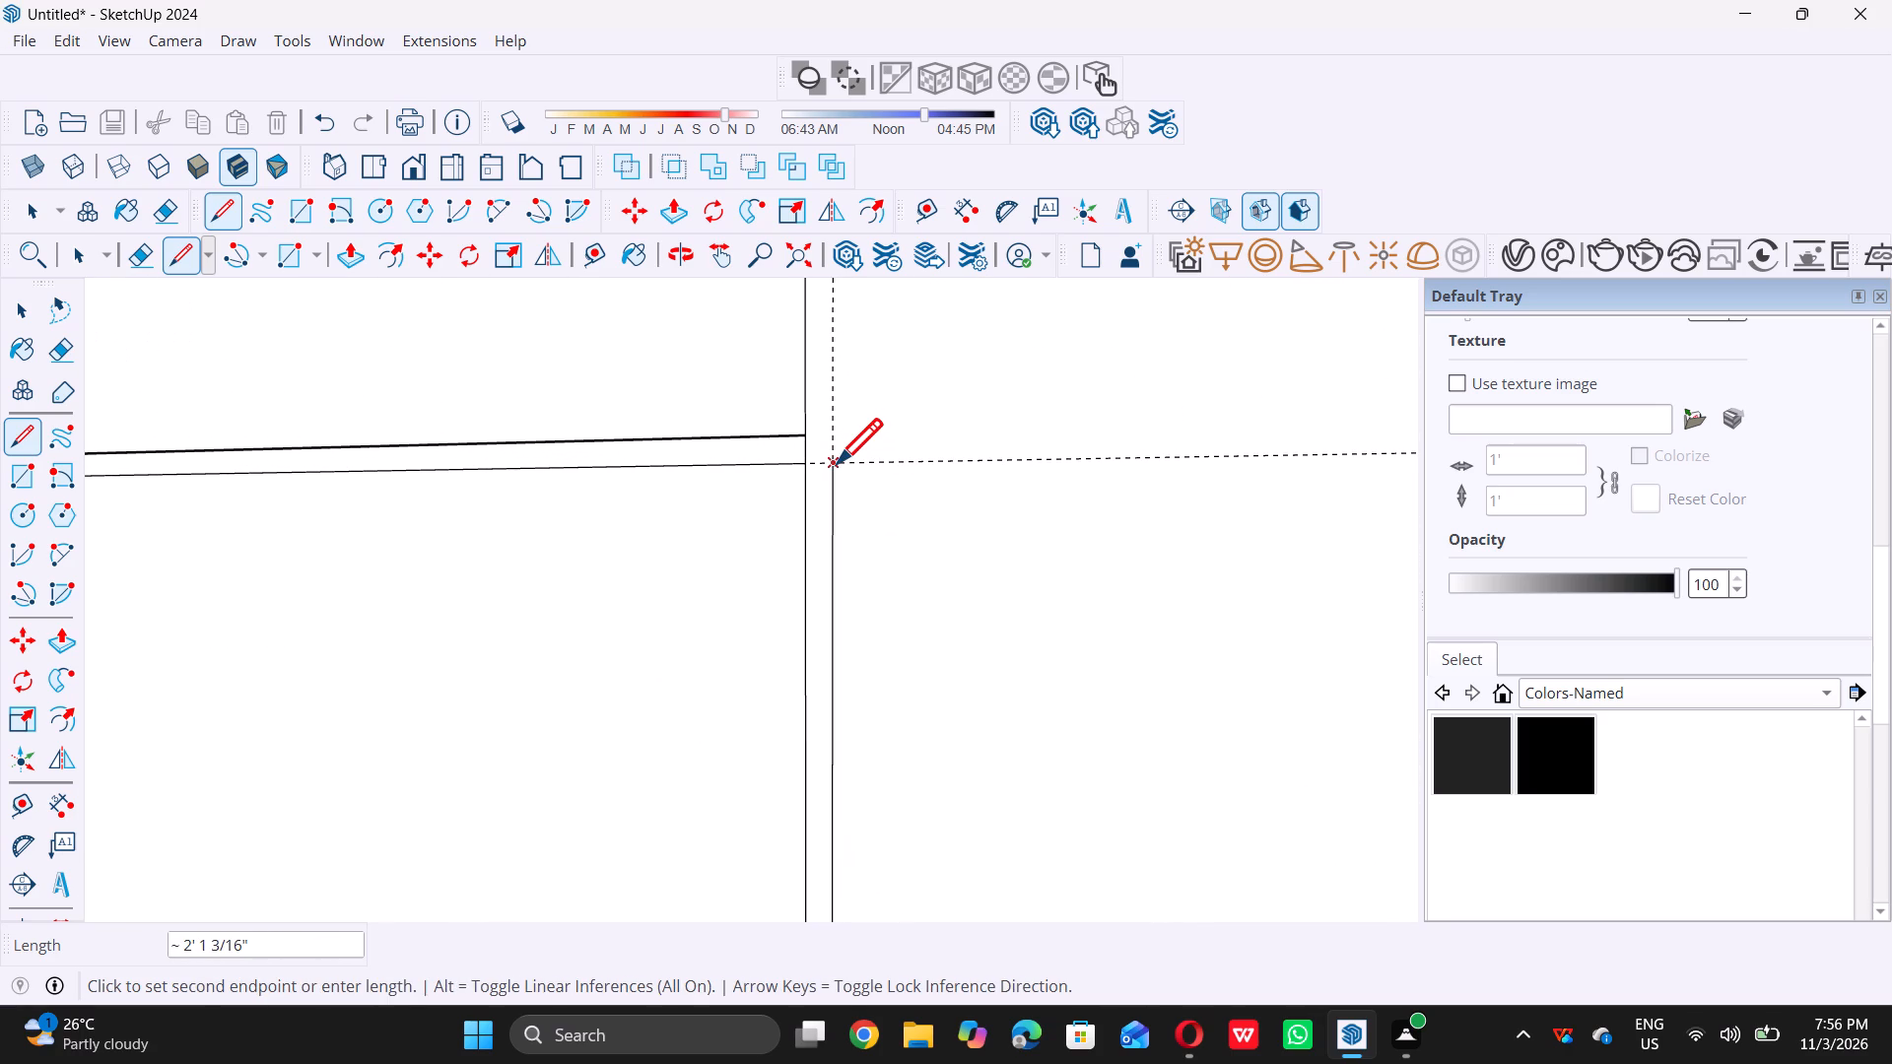
{"action": "left_click", "coordinate": [837, 463]}
Close the second panel's cell outline with lines about 2' 5 1/2" along the horizontal guide and 2' 1 3/16" down the outer inset guide.
{"action": "scroll", "coordinate": [937, 450], "scroll_direction": "down", "scroll_amount": 10}
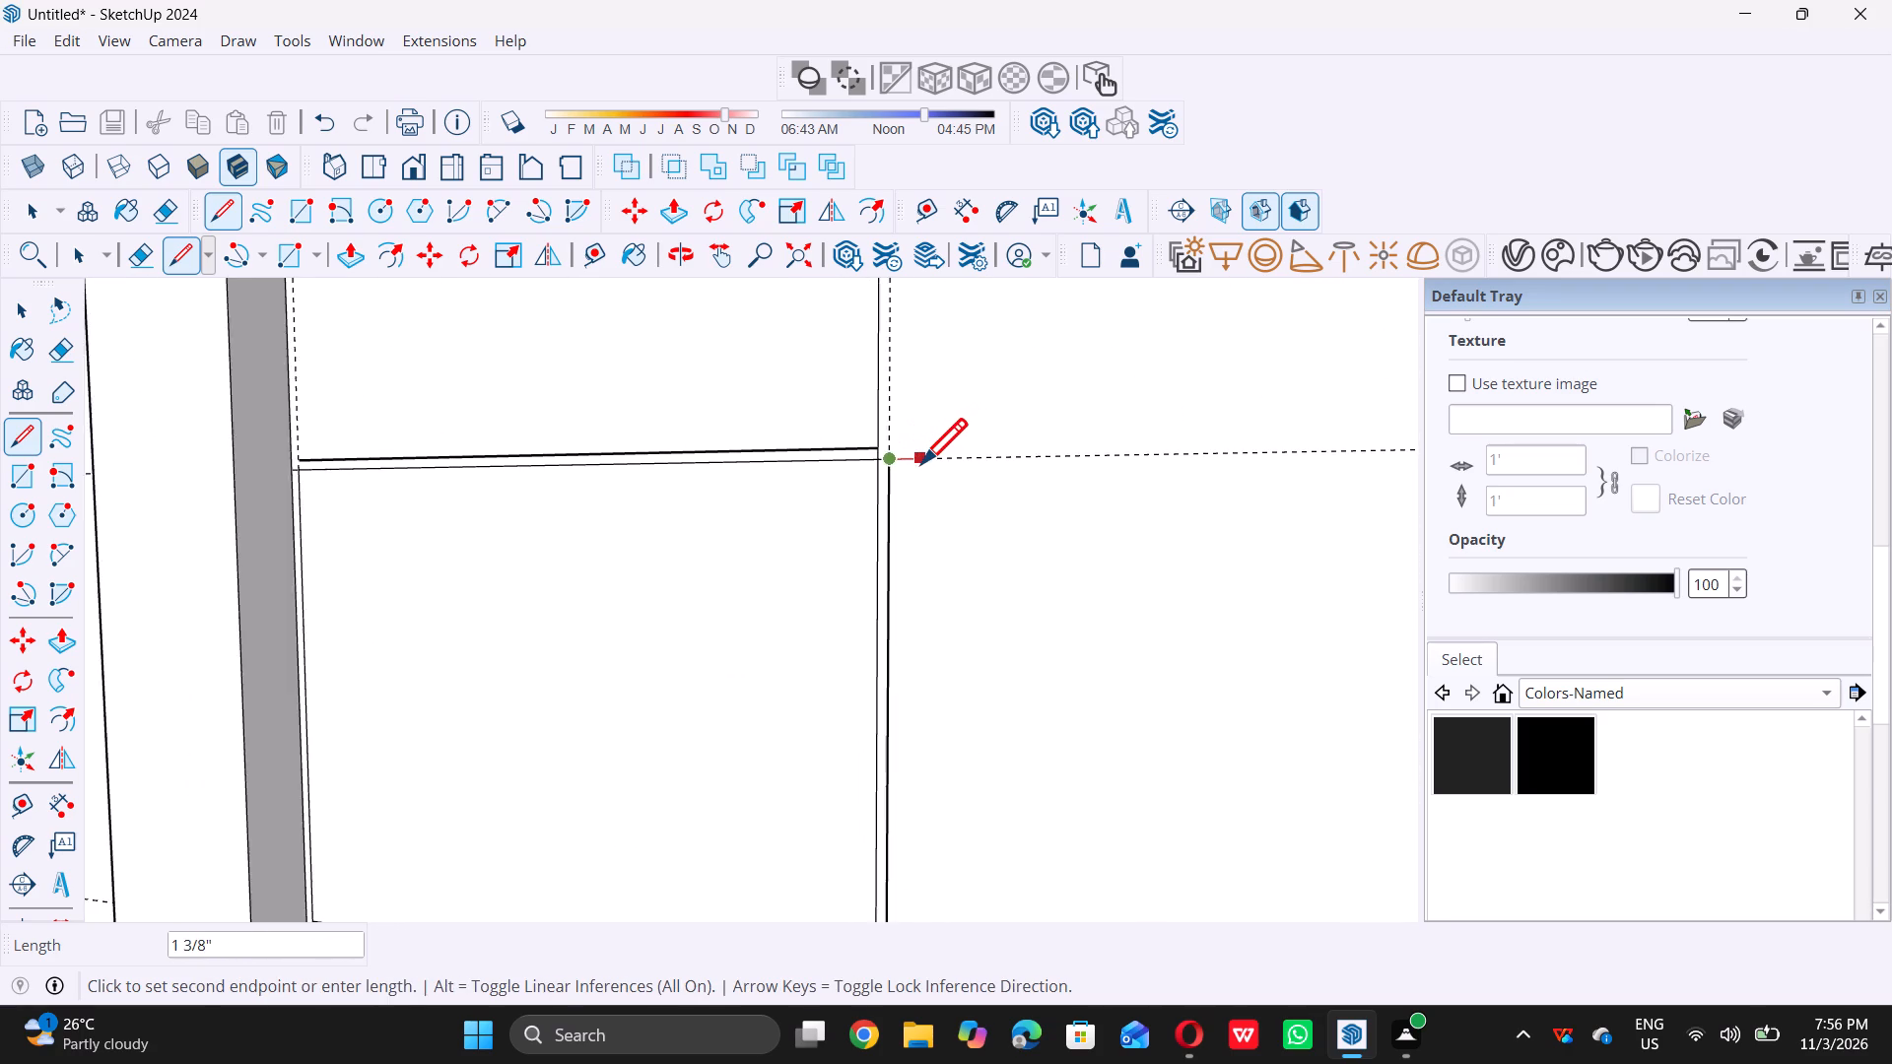
{"action": "scroll", "coordinate": [921, 463], "scroll_direction": "down", "scroll_amount": 12}
{"action": "scroll", "coordinate": [1128, 492], "scroll_direction": "up", "scroll_amount": 6}
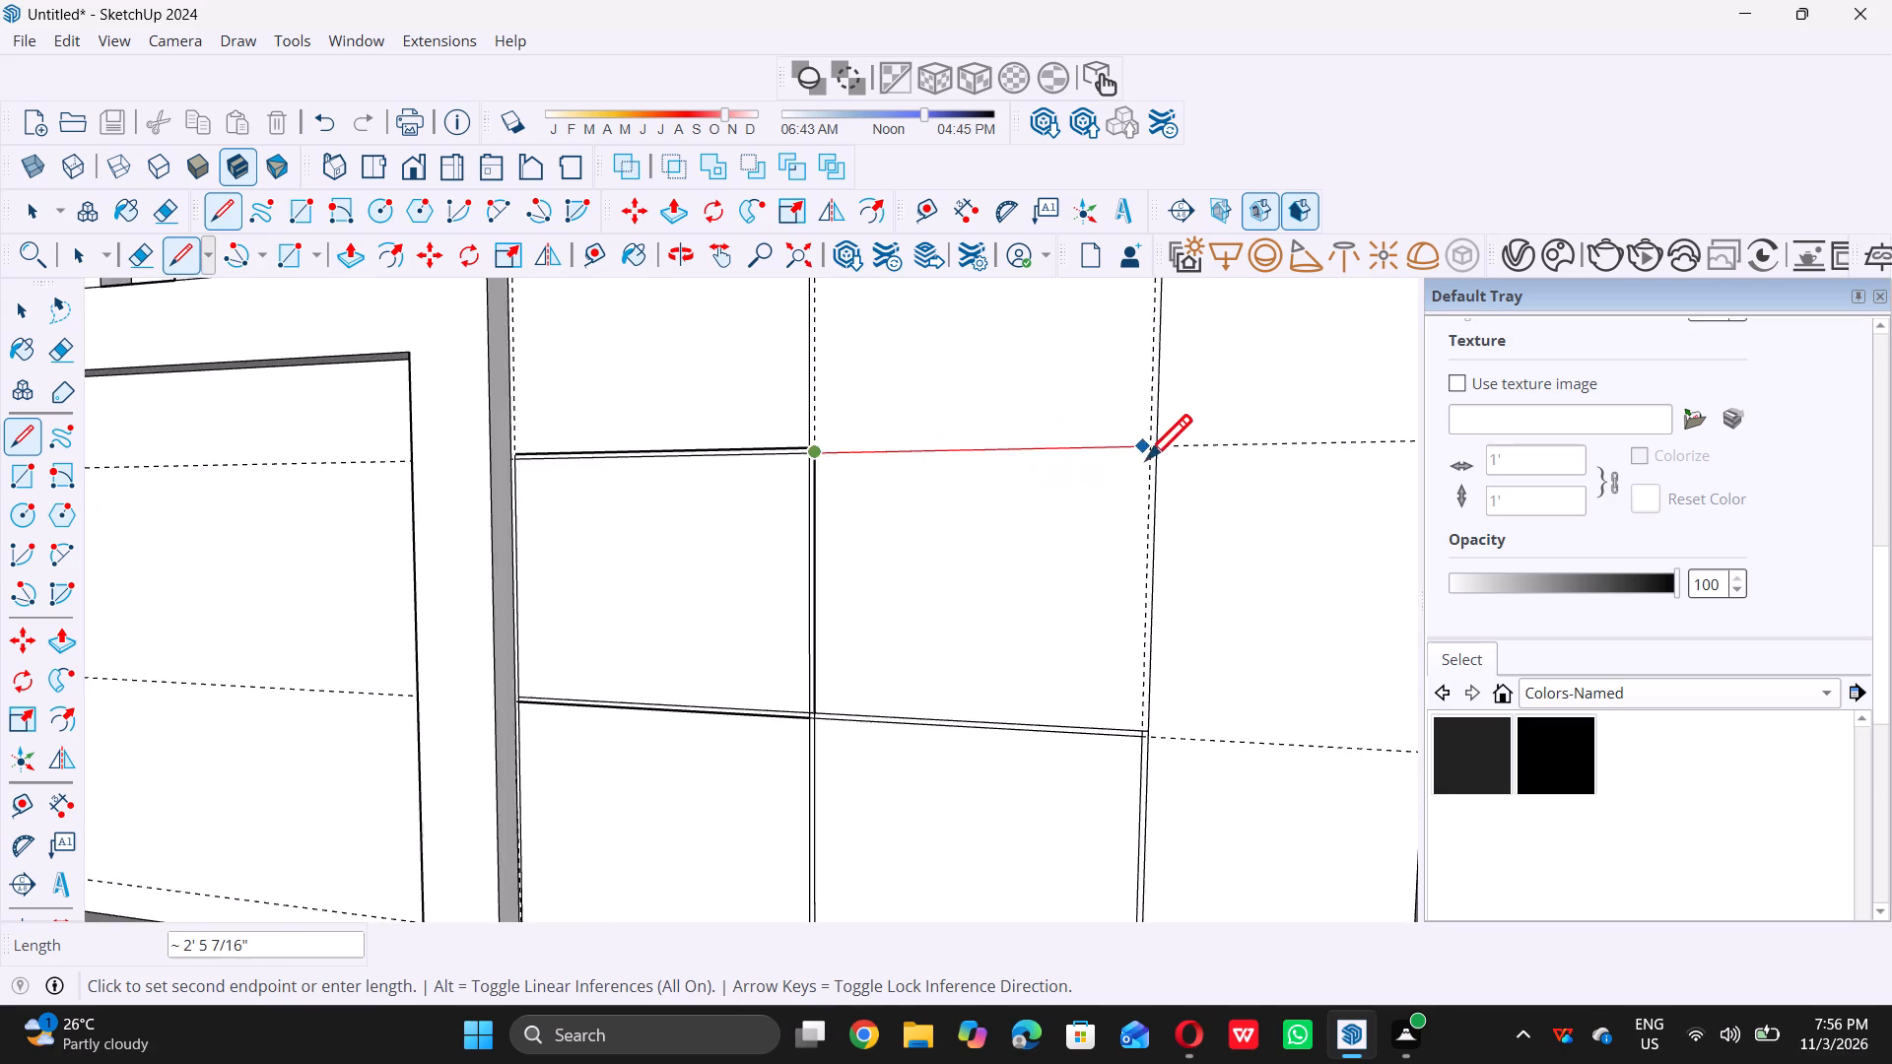
{"action": "scroll", "coordinate": [1146, 459], "scroll_direction": "up", "scroll_amount": 7}
{"action": "double_click", "coordinate": [1158, 435]}
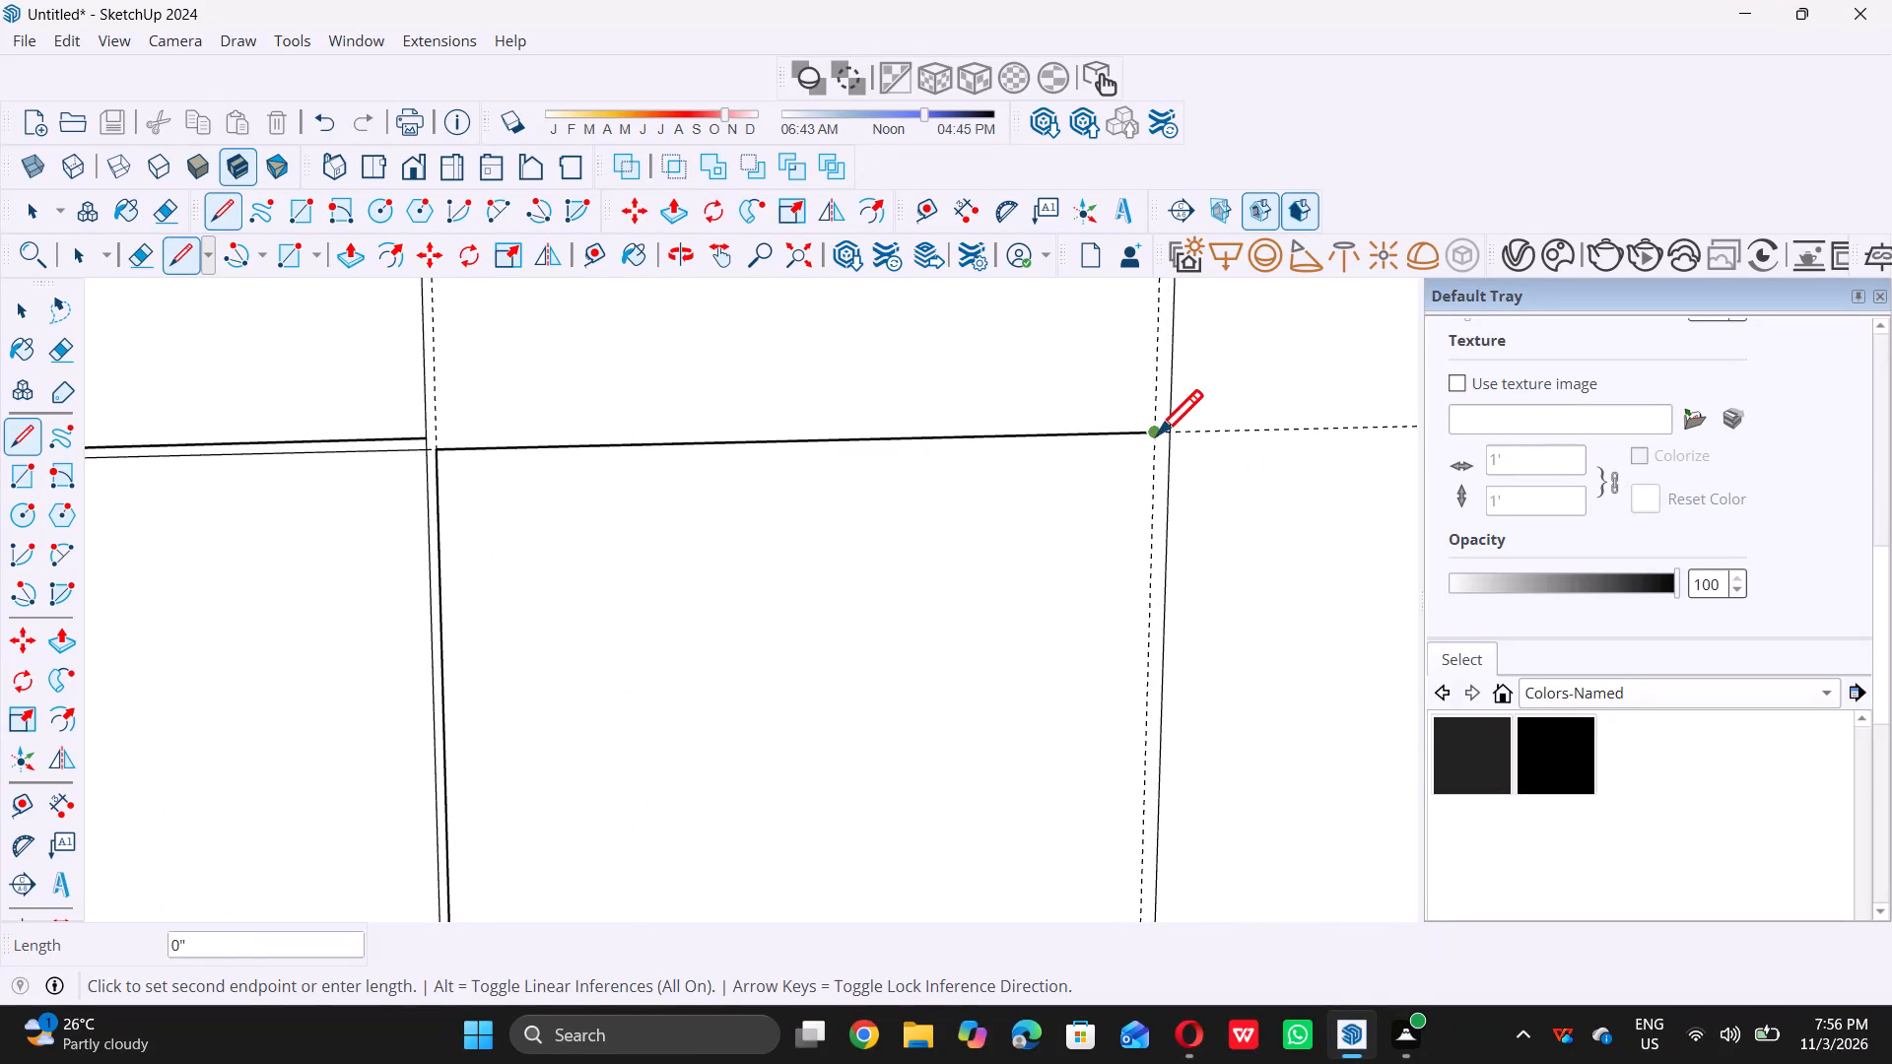
{"action": "scroll", "coordinate": [1157, 434], "scroll_direction": "down", "scroll_amount": 8}
{"action": "scroll", "coordinate": [1142, 785], "scroll_direction": "up", "scroll_amount": 8}
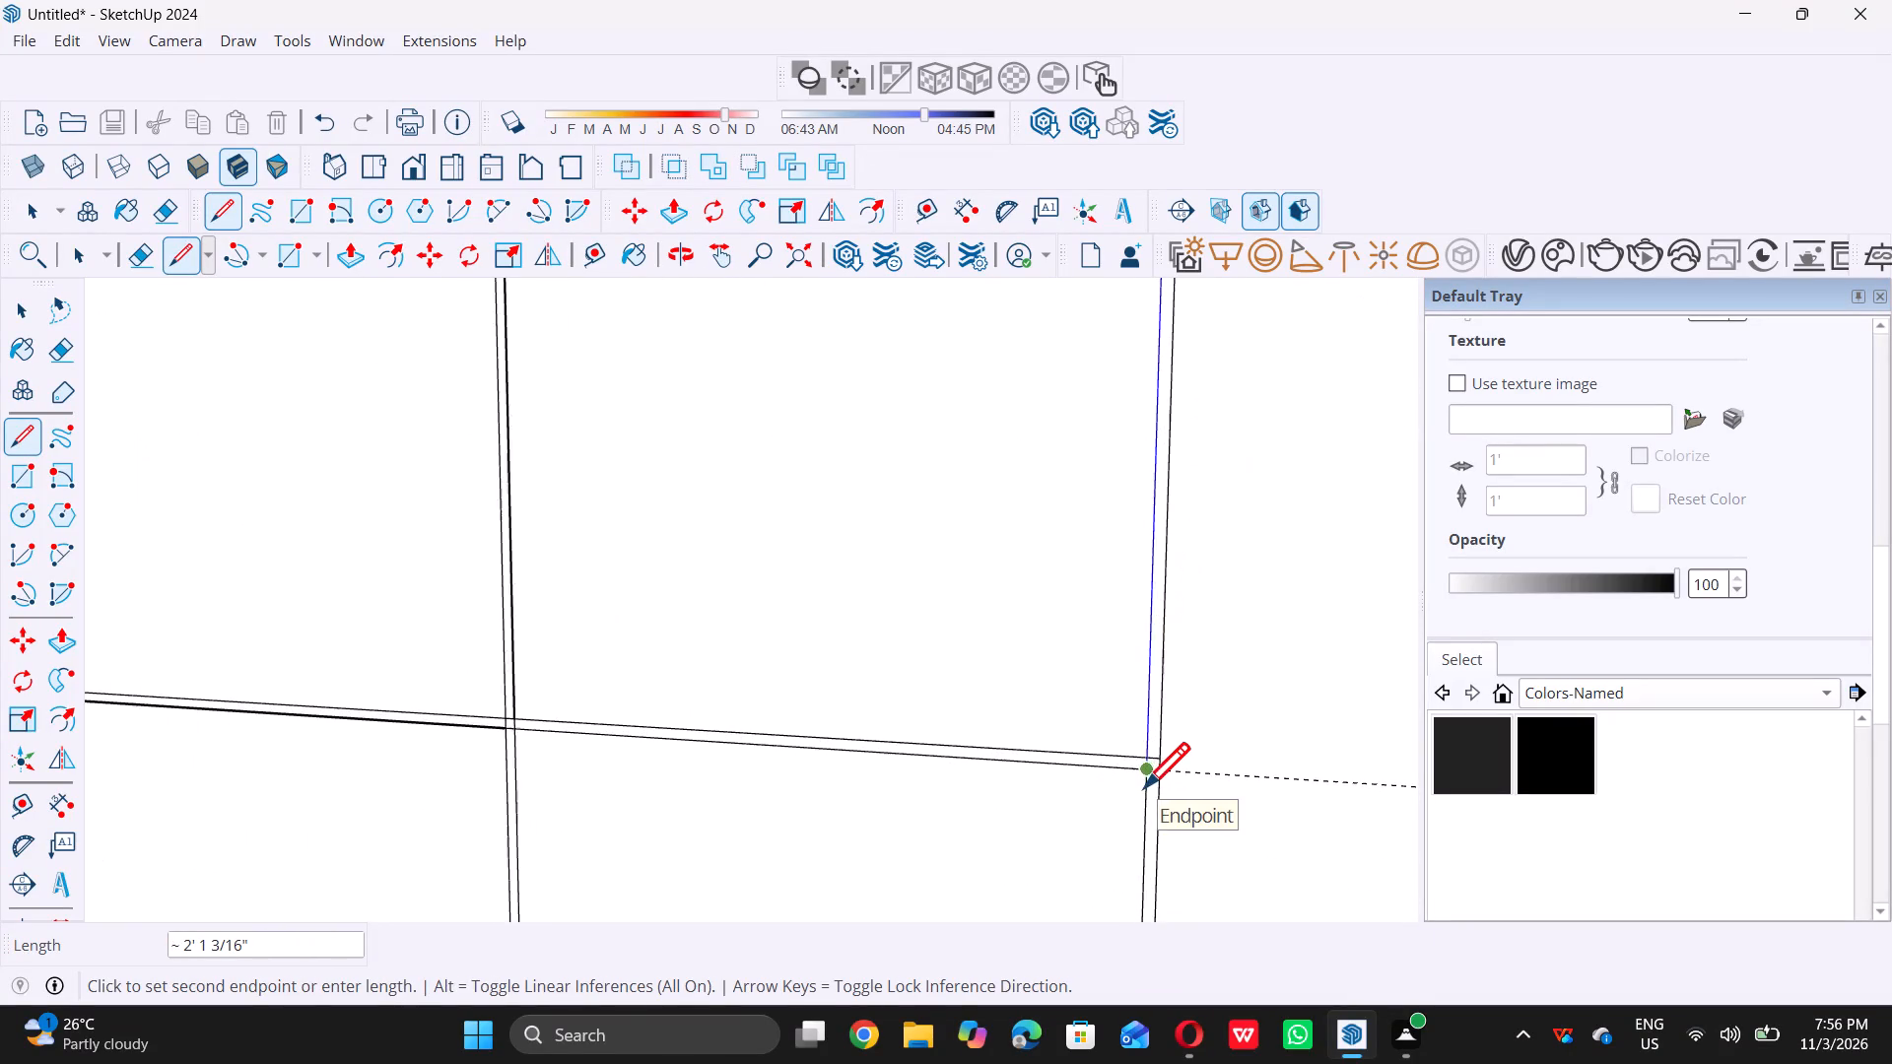
{"action": "left_click", "coordinate": [1144, 768]}
Draw a 1/2" line from the end of the first panel's upper division line across to the second panel's inner inset guide.
{"action": "scroll", "coordinate": [1022, 746], "scroll_direction": "down", "scroll_amount": 5}
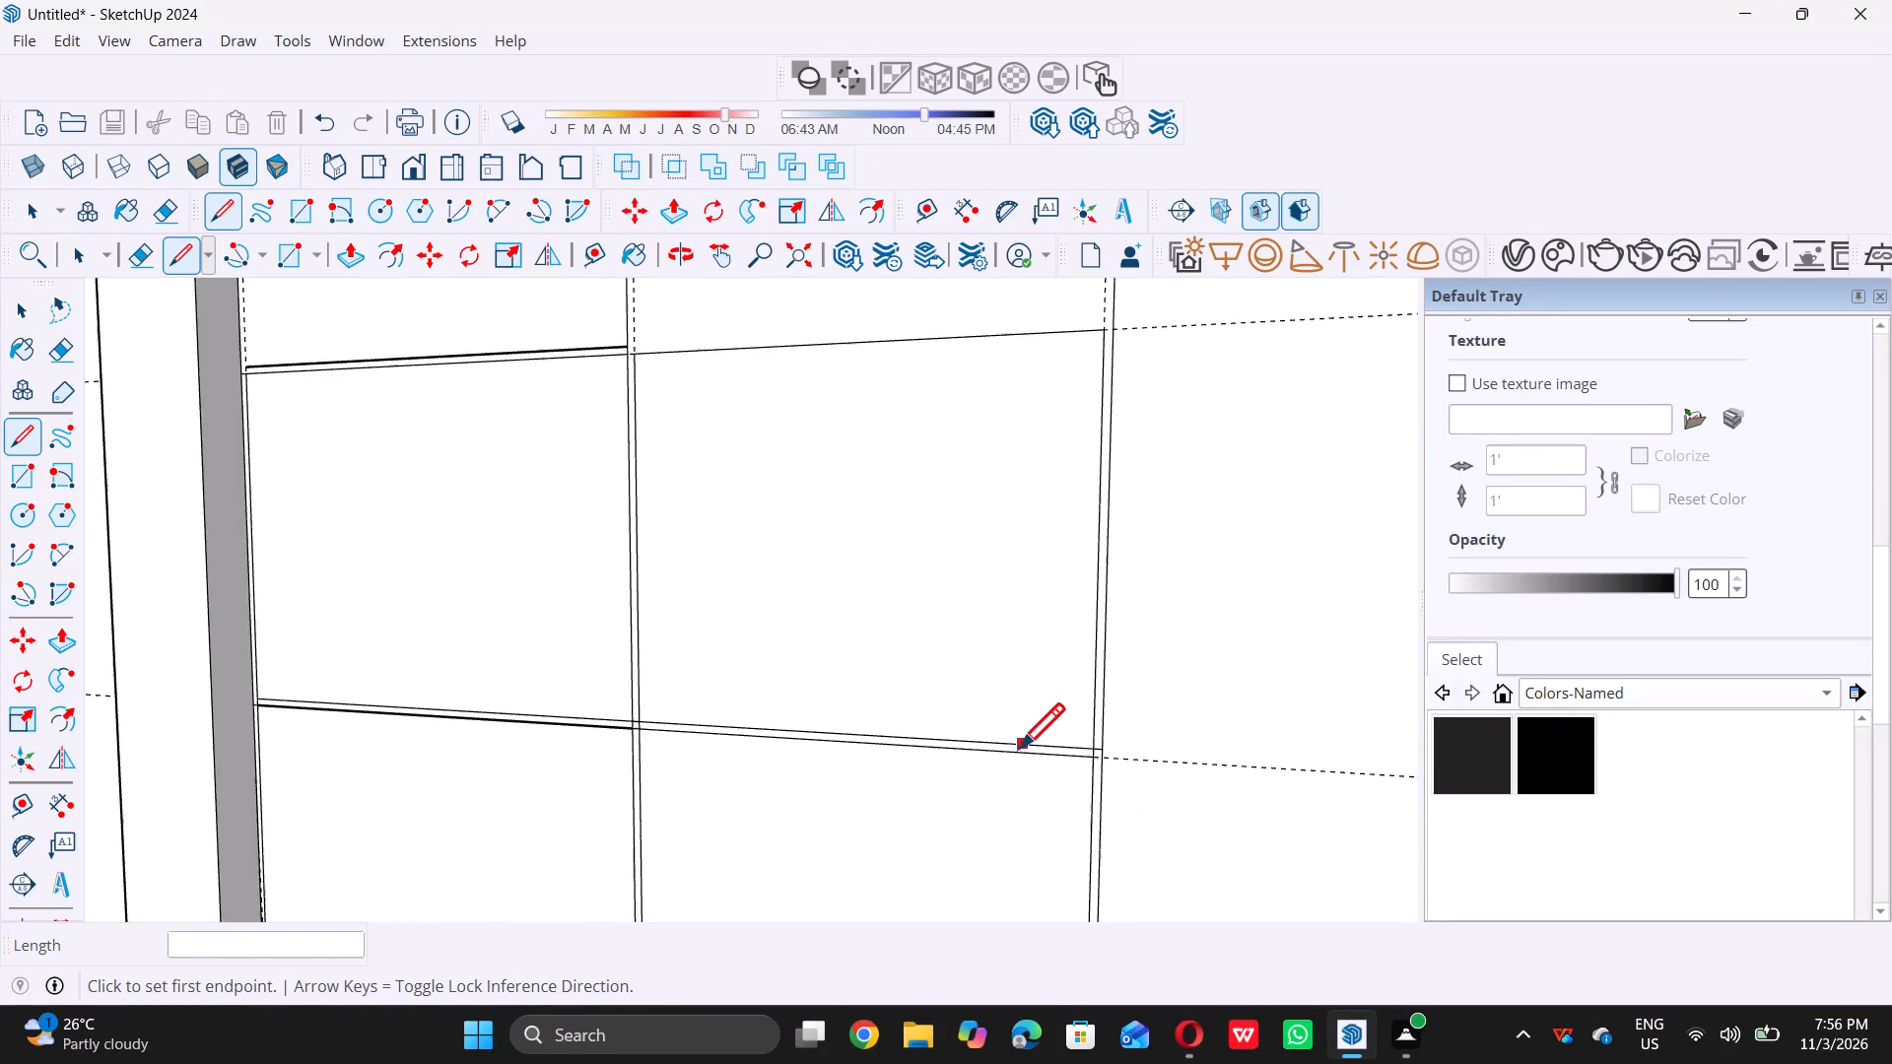
{"action": "scroll", "coordinate": [1019, 748], "scroll_direction": "down", "scroll_amount": 9}
{"action": "scroll", "coordinate": [1115, 814], "scroll_direction": "up", "scroll_amount": 11}
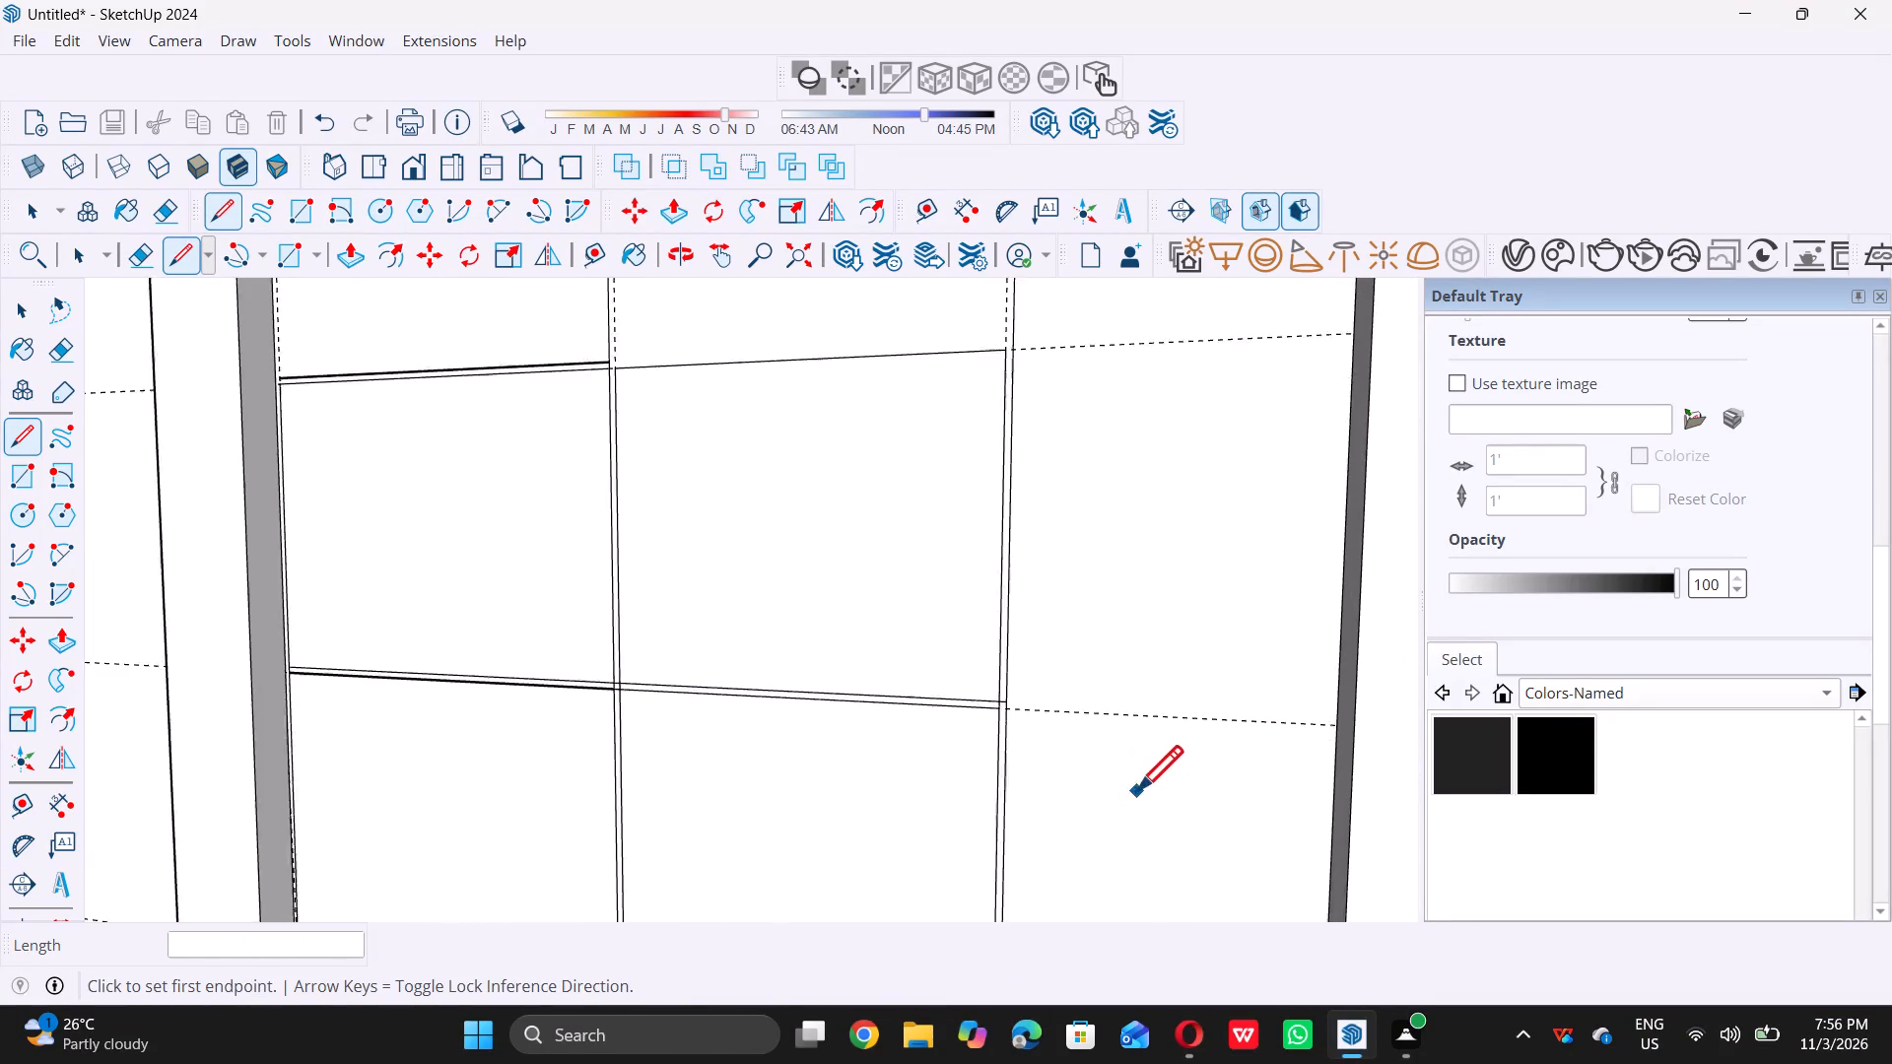
{"action": "scroll", "coordinate": [1137, 790], "scroll_direction": "up", "scroll_amount": 1}
{"action": "scroll", "coordinate": [1029, 730], "scroll_direction": "up", "scroll_amount": 8}
{"action": "scroll", "coordinate": [957, 674], "scroll_direction": "down", "scroll_amount": 8}
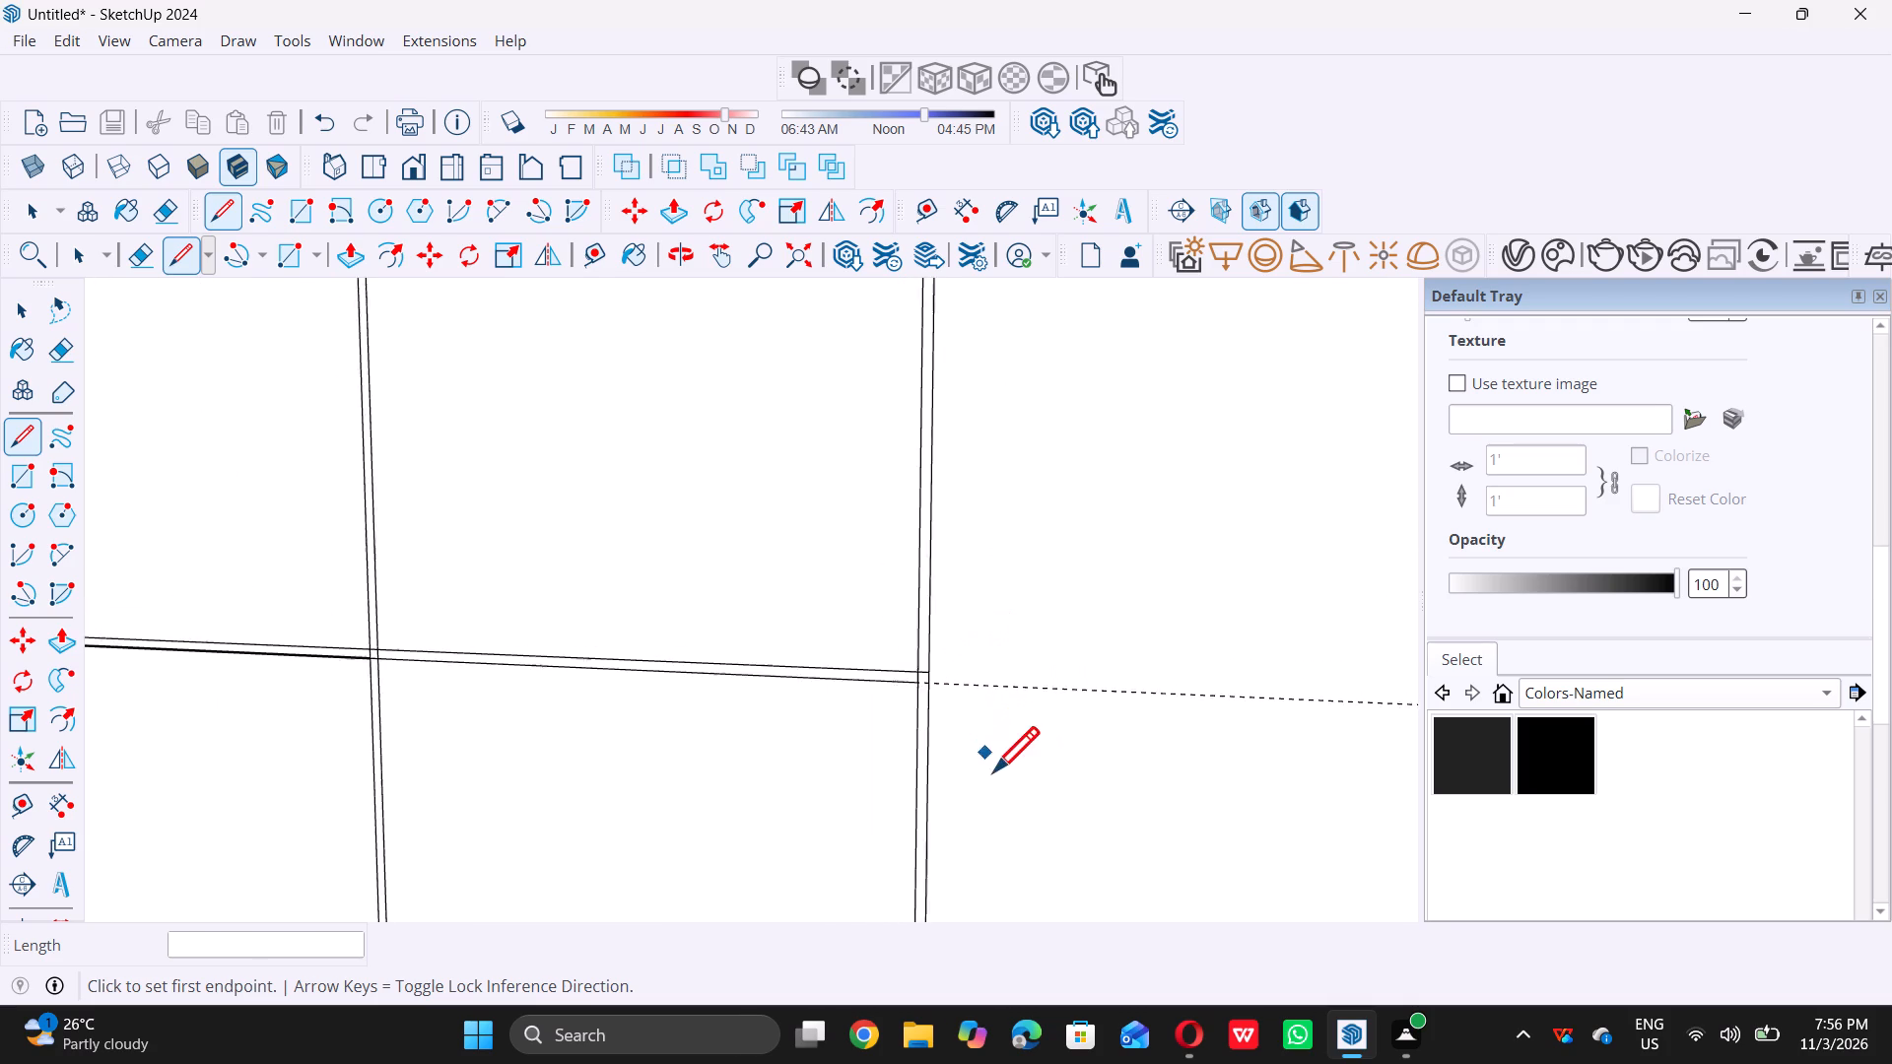
{"action": "scroll", "coordinate": [993, 771], "scroll_direction": "down", "scroll_amount": 13}
{"action": "scroll", "coordinate": [803, 566], "scroll_direction": "up", "scroll_amount": 10}
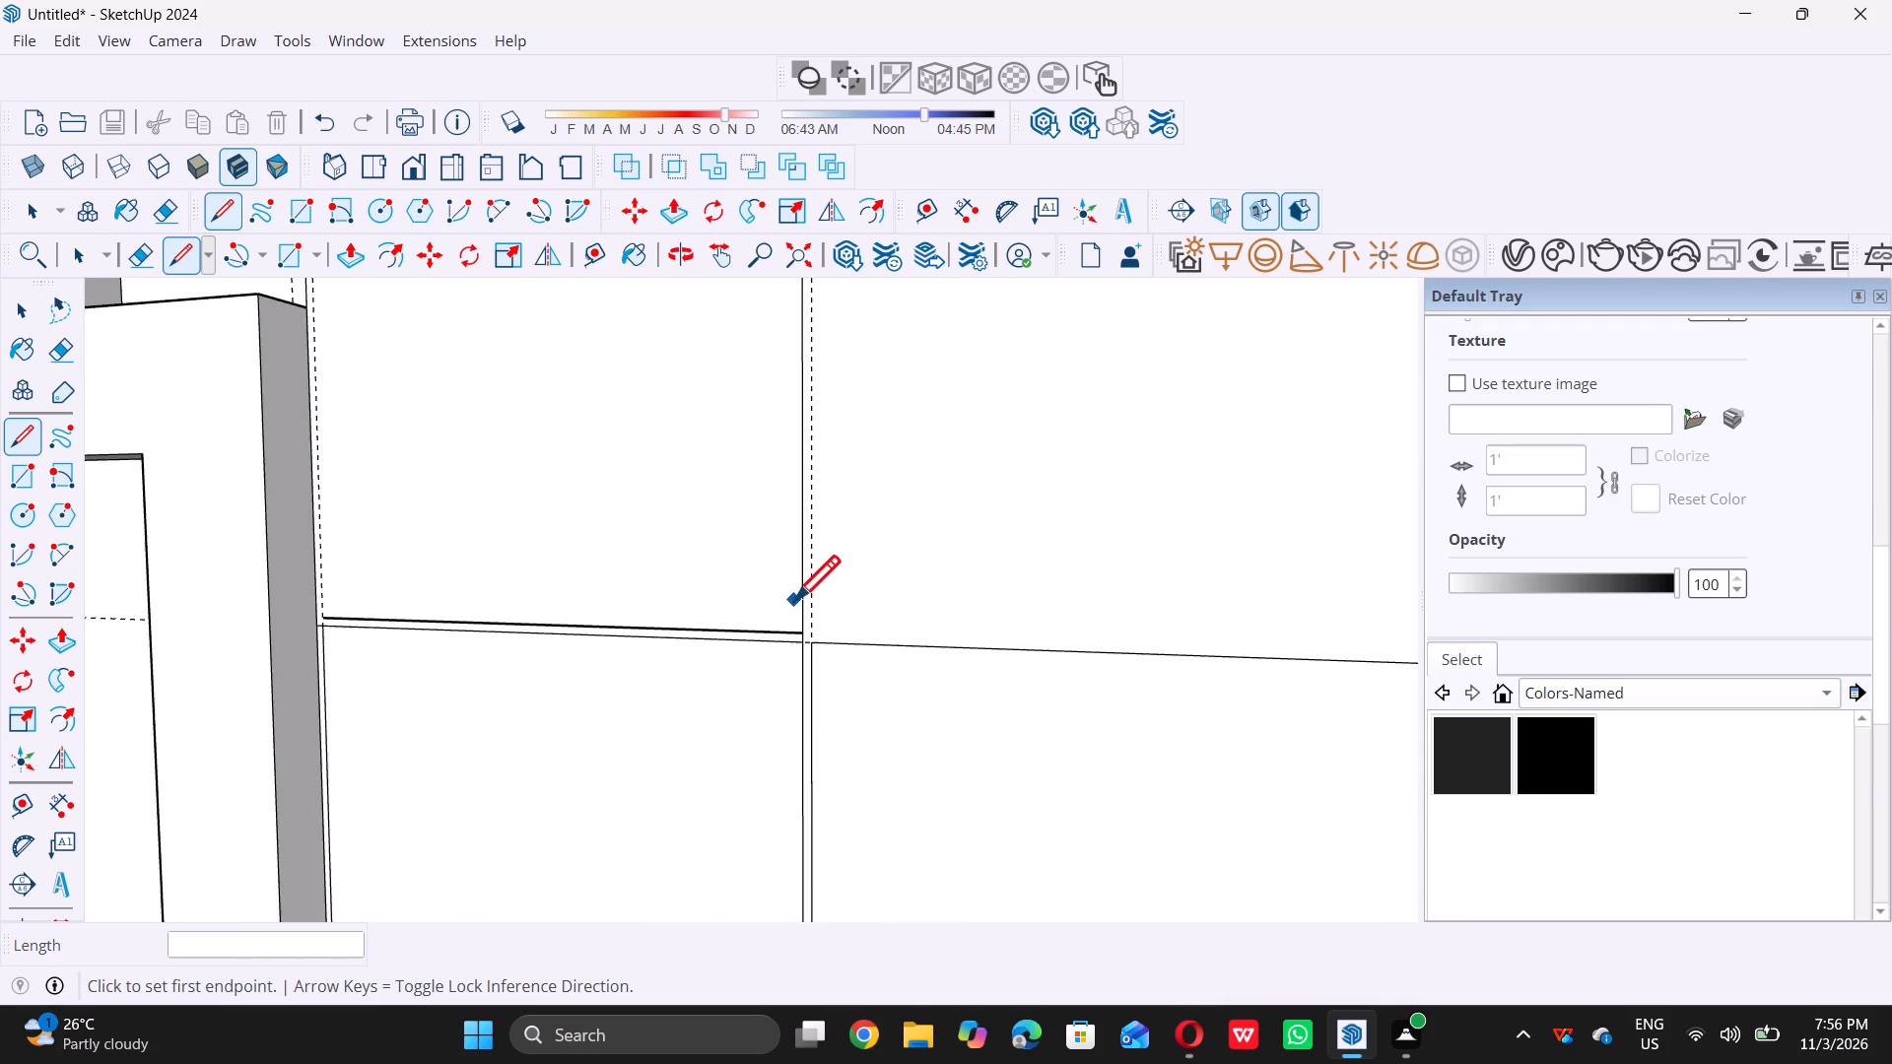
{"action": "scroll", "coordinate": [801, 627], "scroll_direction": "up", "scroll_amount": 13}
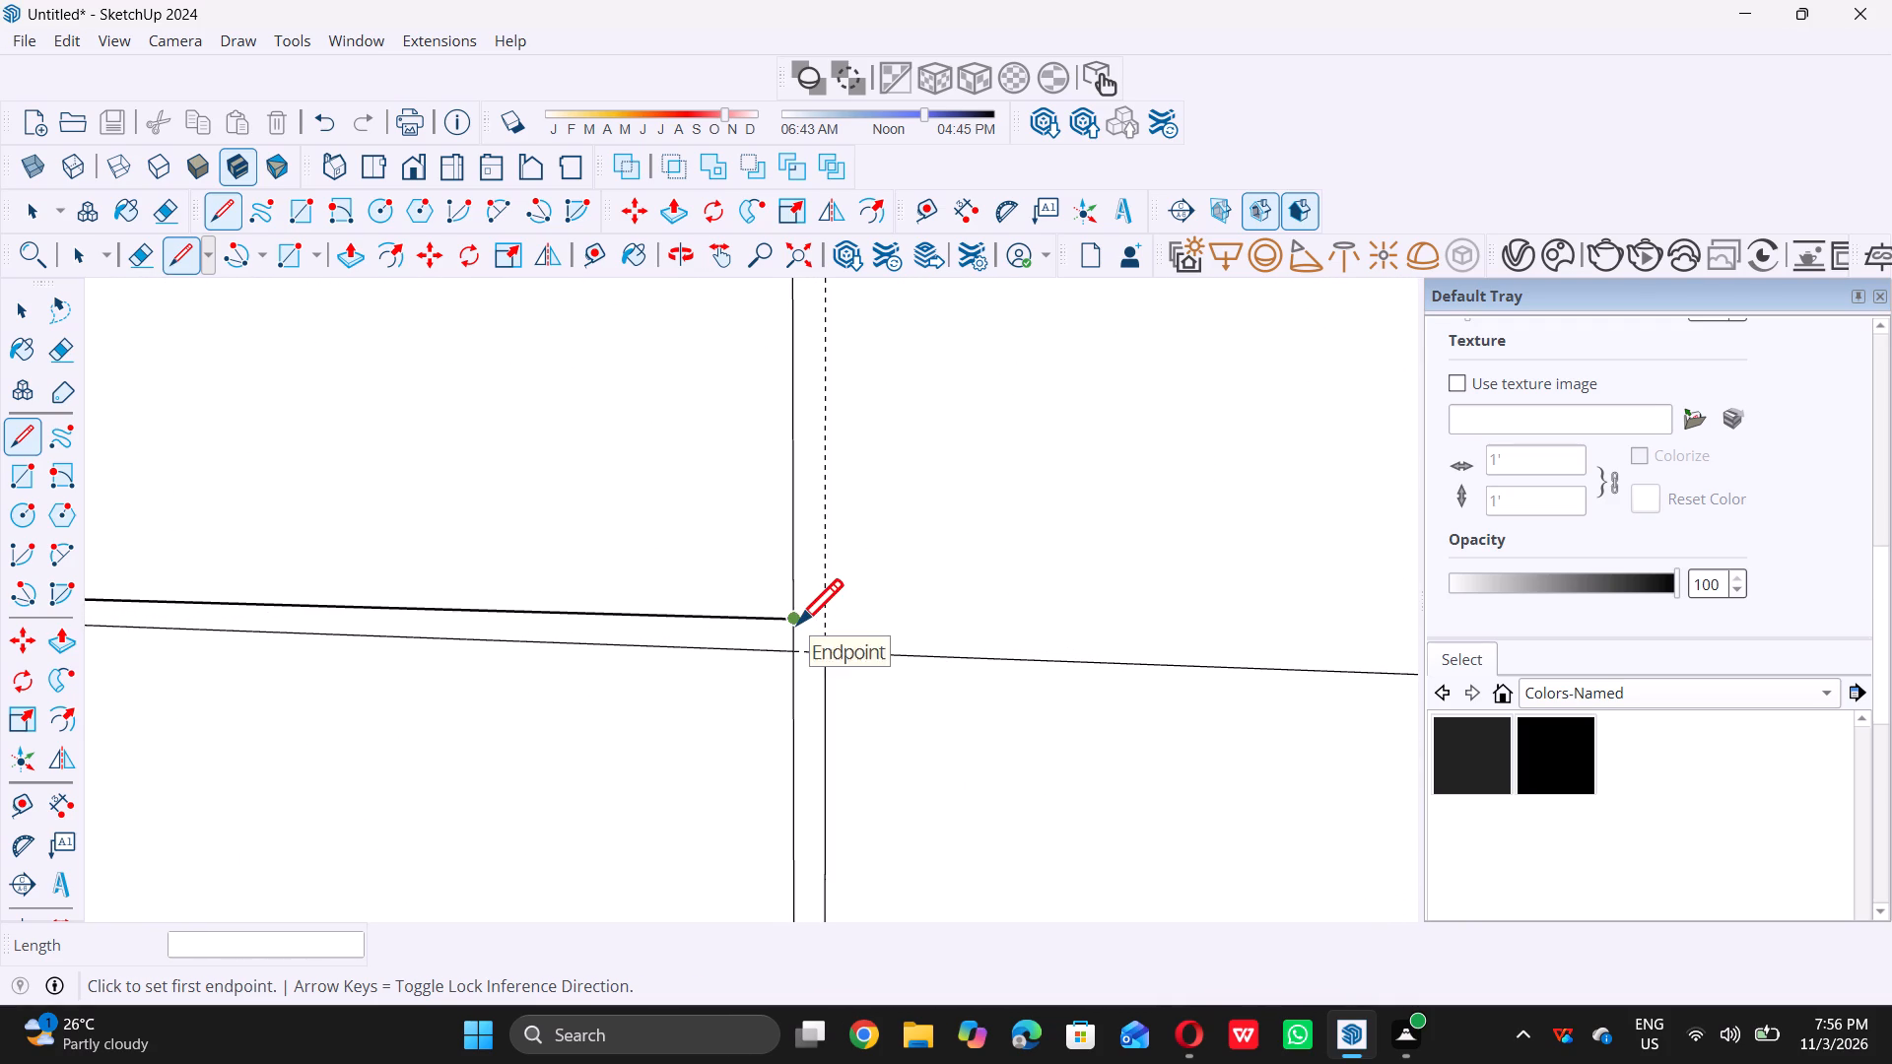
{"action": "double_click", "coordinate": [795, 615]}
{"action": "triple_click", "coordinate": [832, 614]}
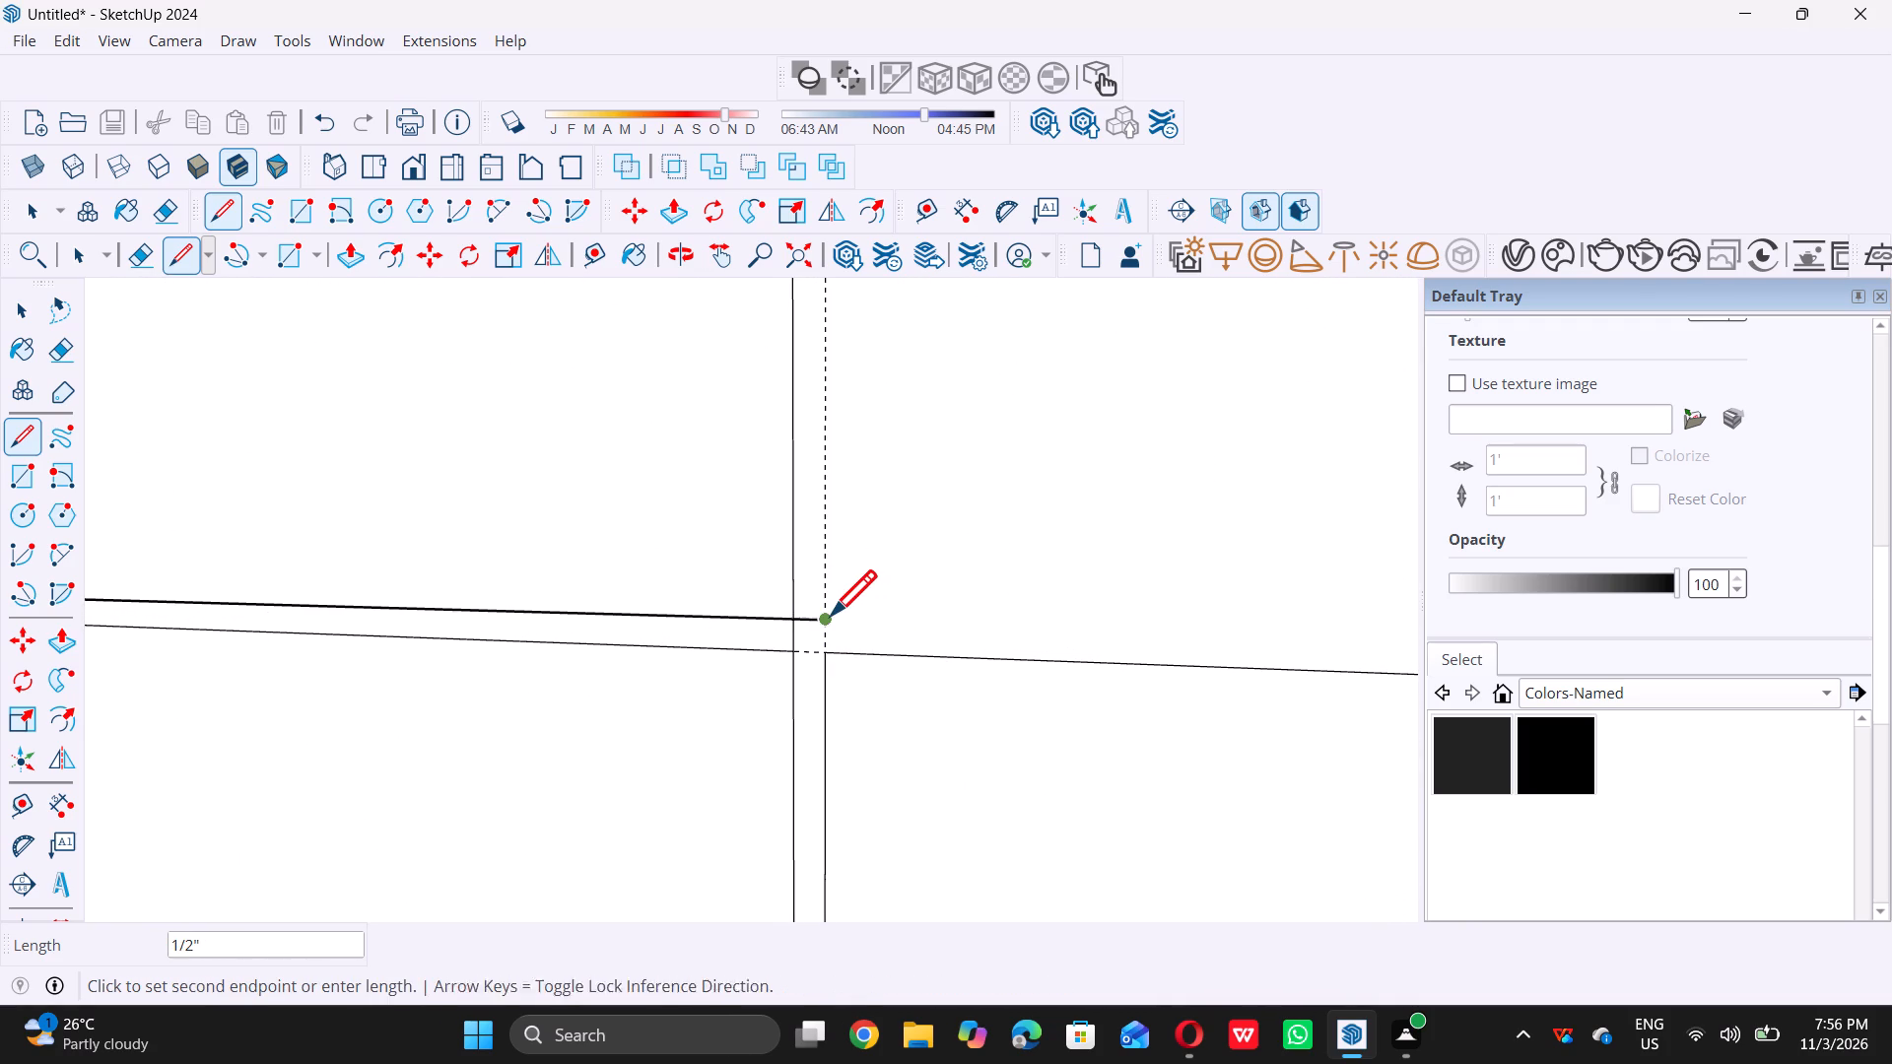
Continue the next cell's outline about 2' 11/16" up the inner inset guide and about 2' 5 9/16" across to the outer inset guide.
{"action": "scroll", "coordinate": [830, 615], "scroll_direction": "down", "scroll_amount": 20}
{"action": "scroll", "coordinate": [830, 615], "scroll_direction": "down", "scroll_amount": 1}
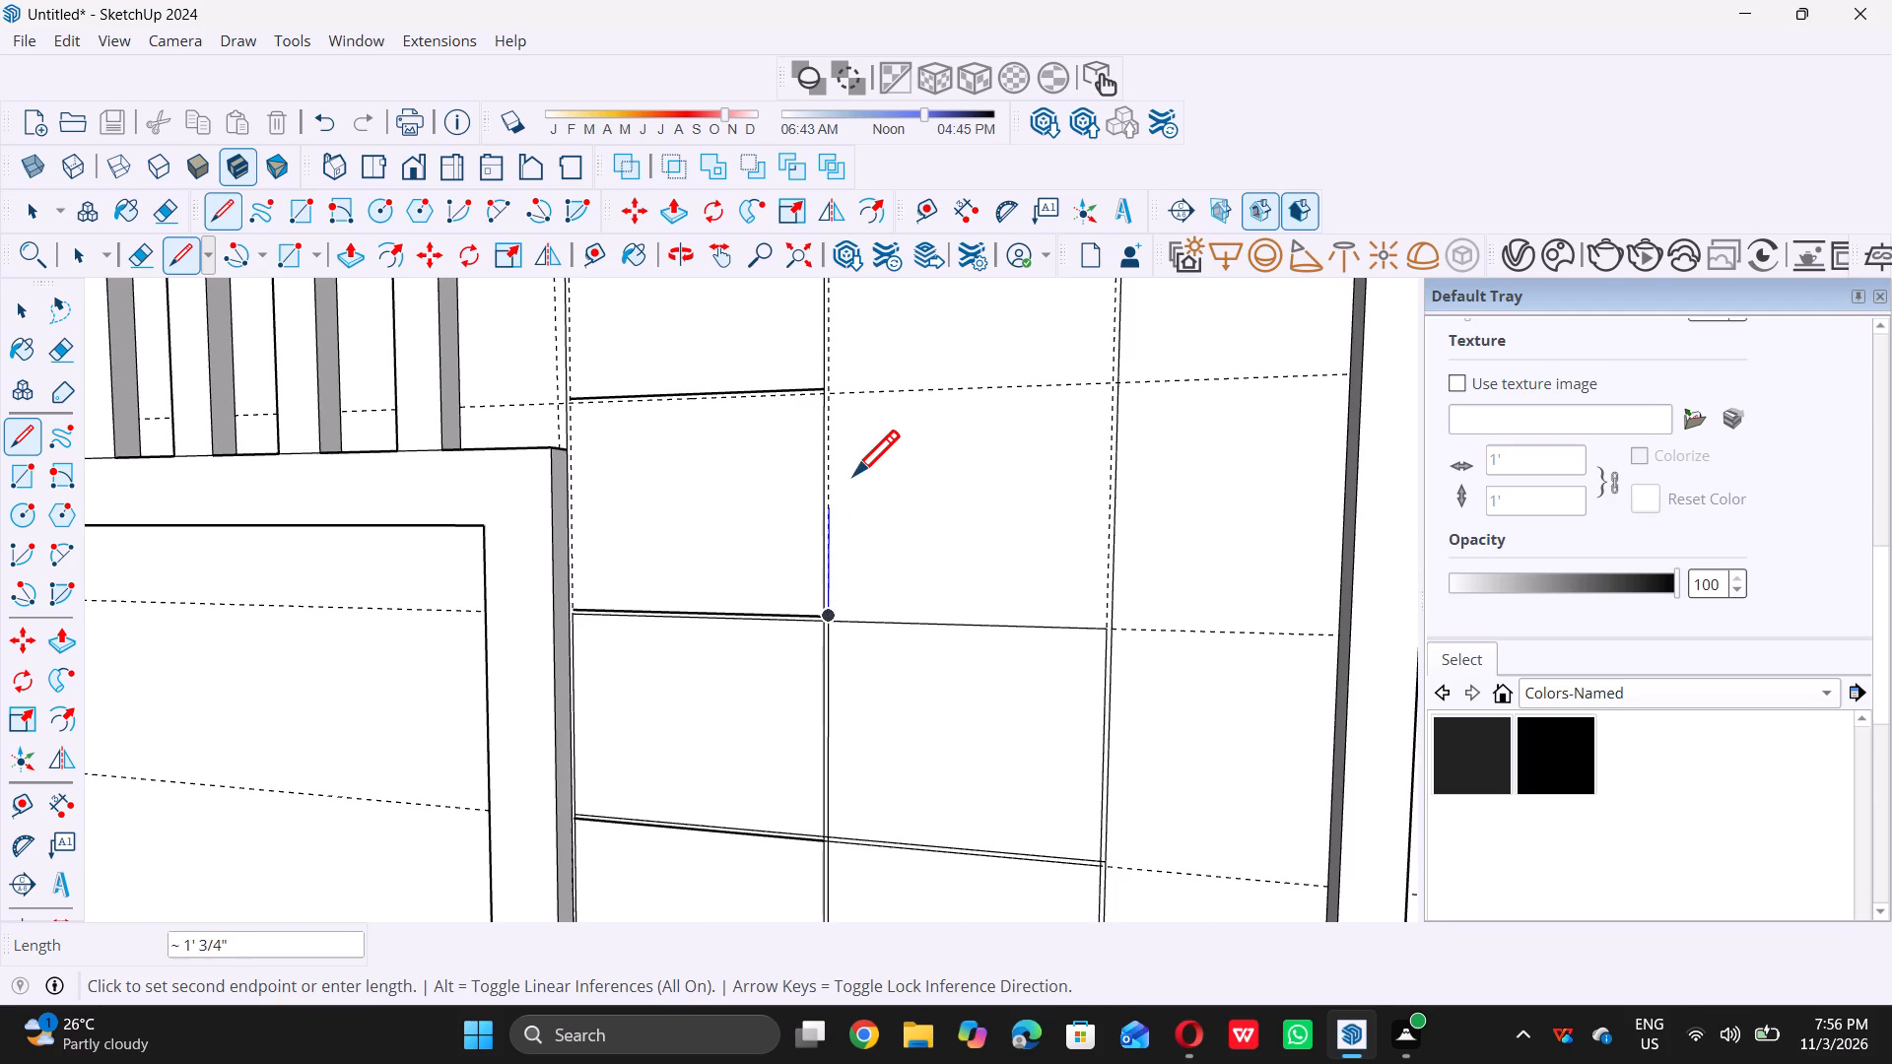
{"action": "scroll", "coordinate": [849, 458], "scroll_direction": "up", "scroll_amount": 6}
{"action": "scroll", "coordinate": [822, 358], "scroll_direction": "up", "scroll_amount": 5}
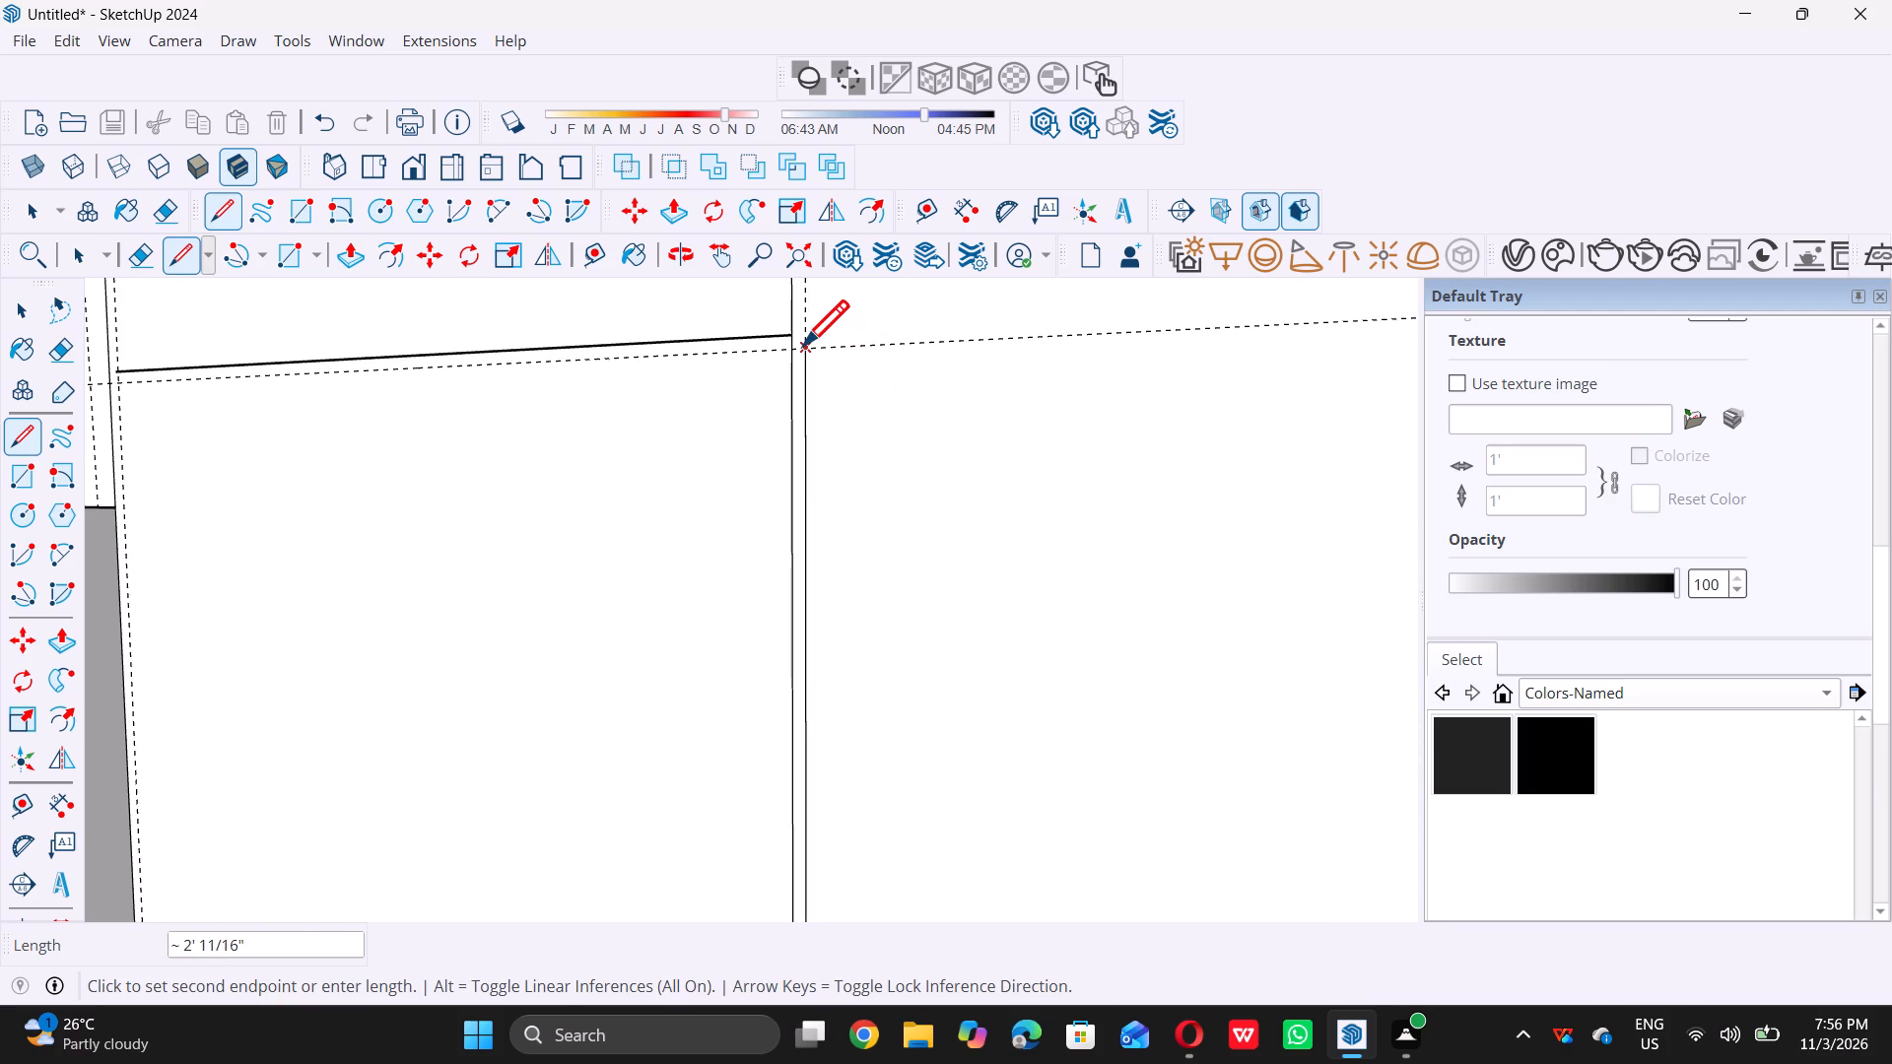
{"action": "triple_click", "coordinate": [803, 345]}
{"action": "scroll", "coordinate": [802, 345], "scroll_direction": "down", "scroll_amount": 4}
{"action": "scroll", "coordinate": [982, 342], "scroll_direction": "down", "scroll_amount": 9}
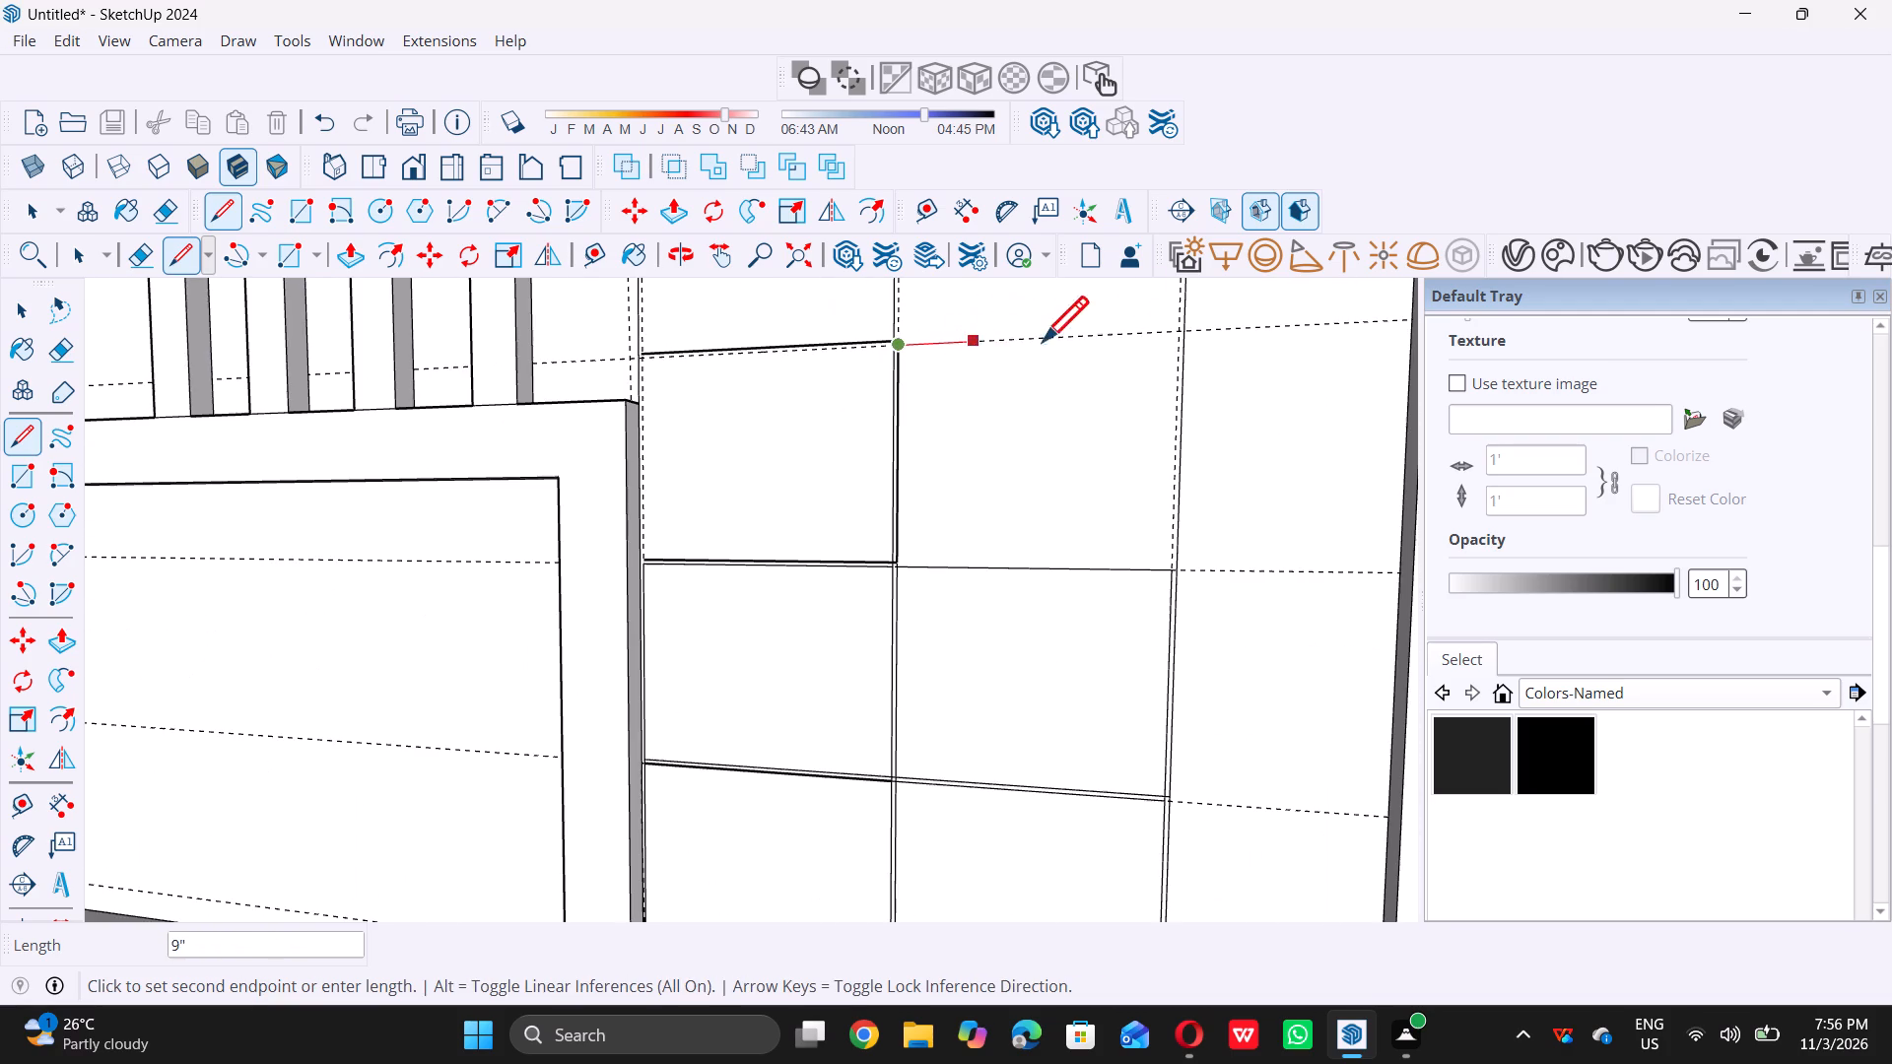
{"action": "scroll", "coordinate": [1145, 323], "scroll_direction": "up", "scroll_amount": 10}
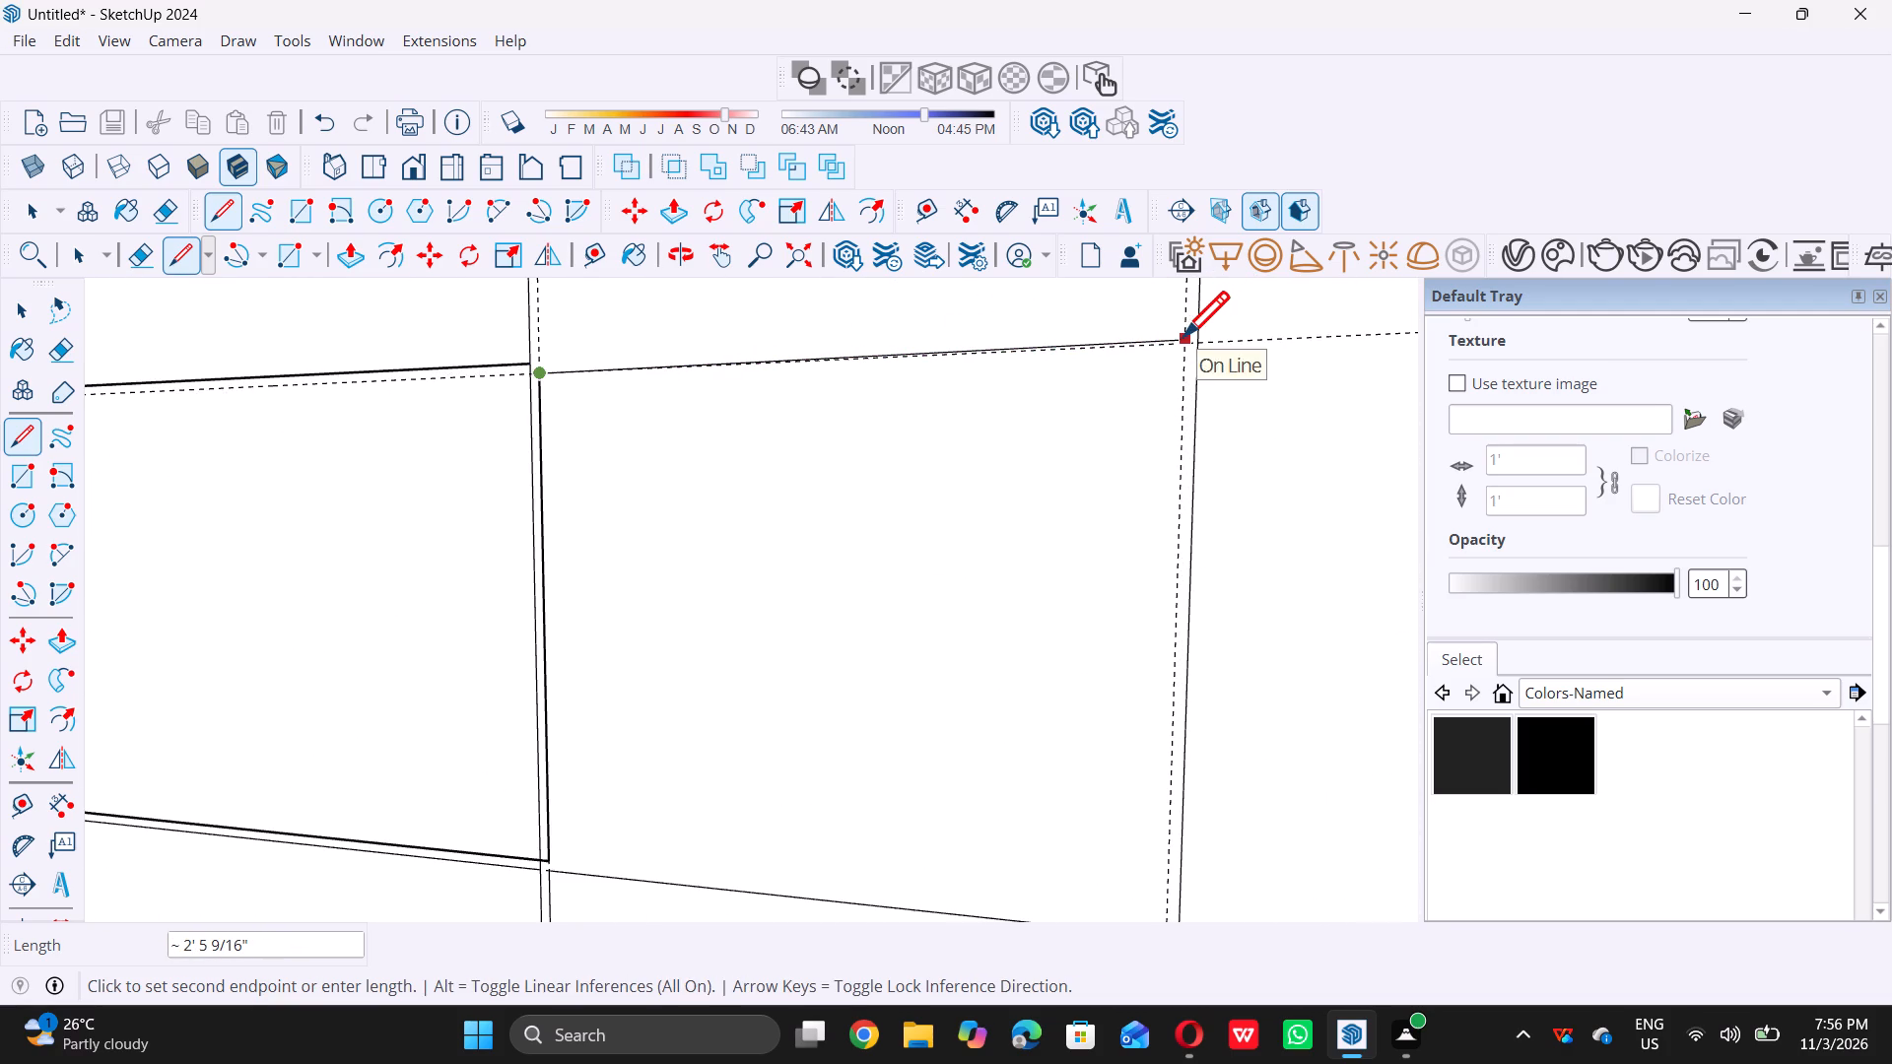
{"action": "double_click", "coordinate": [1183, 345]}
Draw a vertical line about 2' 1 3/16" down the second panel's outer inset guide to the horizontal line of the cell below.
{"action": "scroll", "coordinate": [1182, 347], "scroll_direction": "down", "scroll_amount": 5}
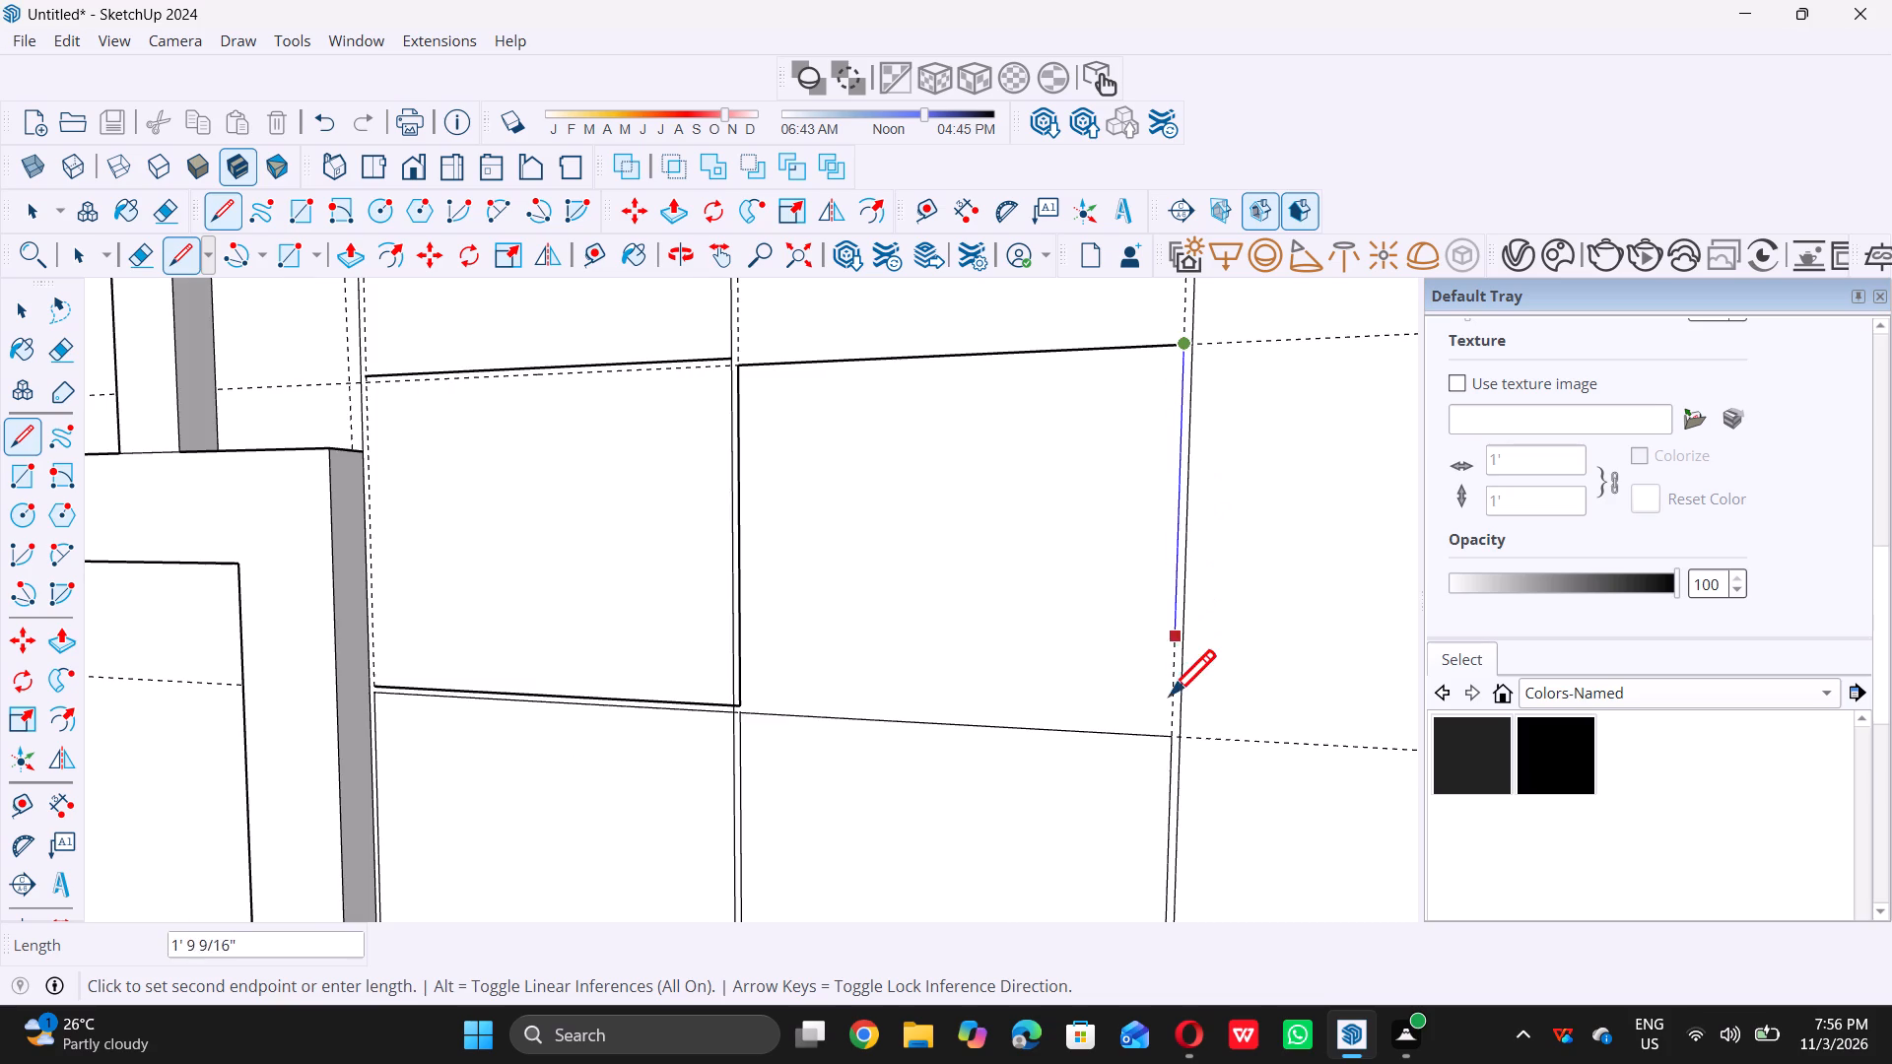
{"action": "scroll", "coordinate": [1170, 701], "scroll_direction": "up", "scroll_amount": 6}
{"action": "double_click", "coordinate": [1172, 751]}
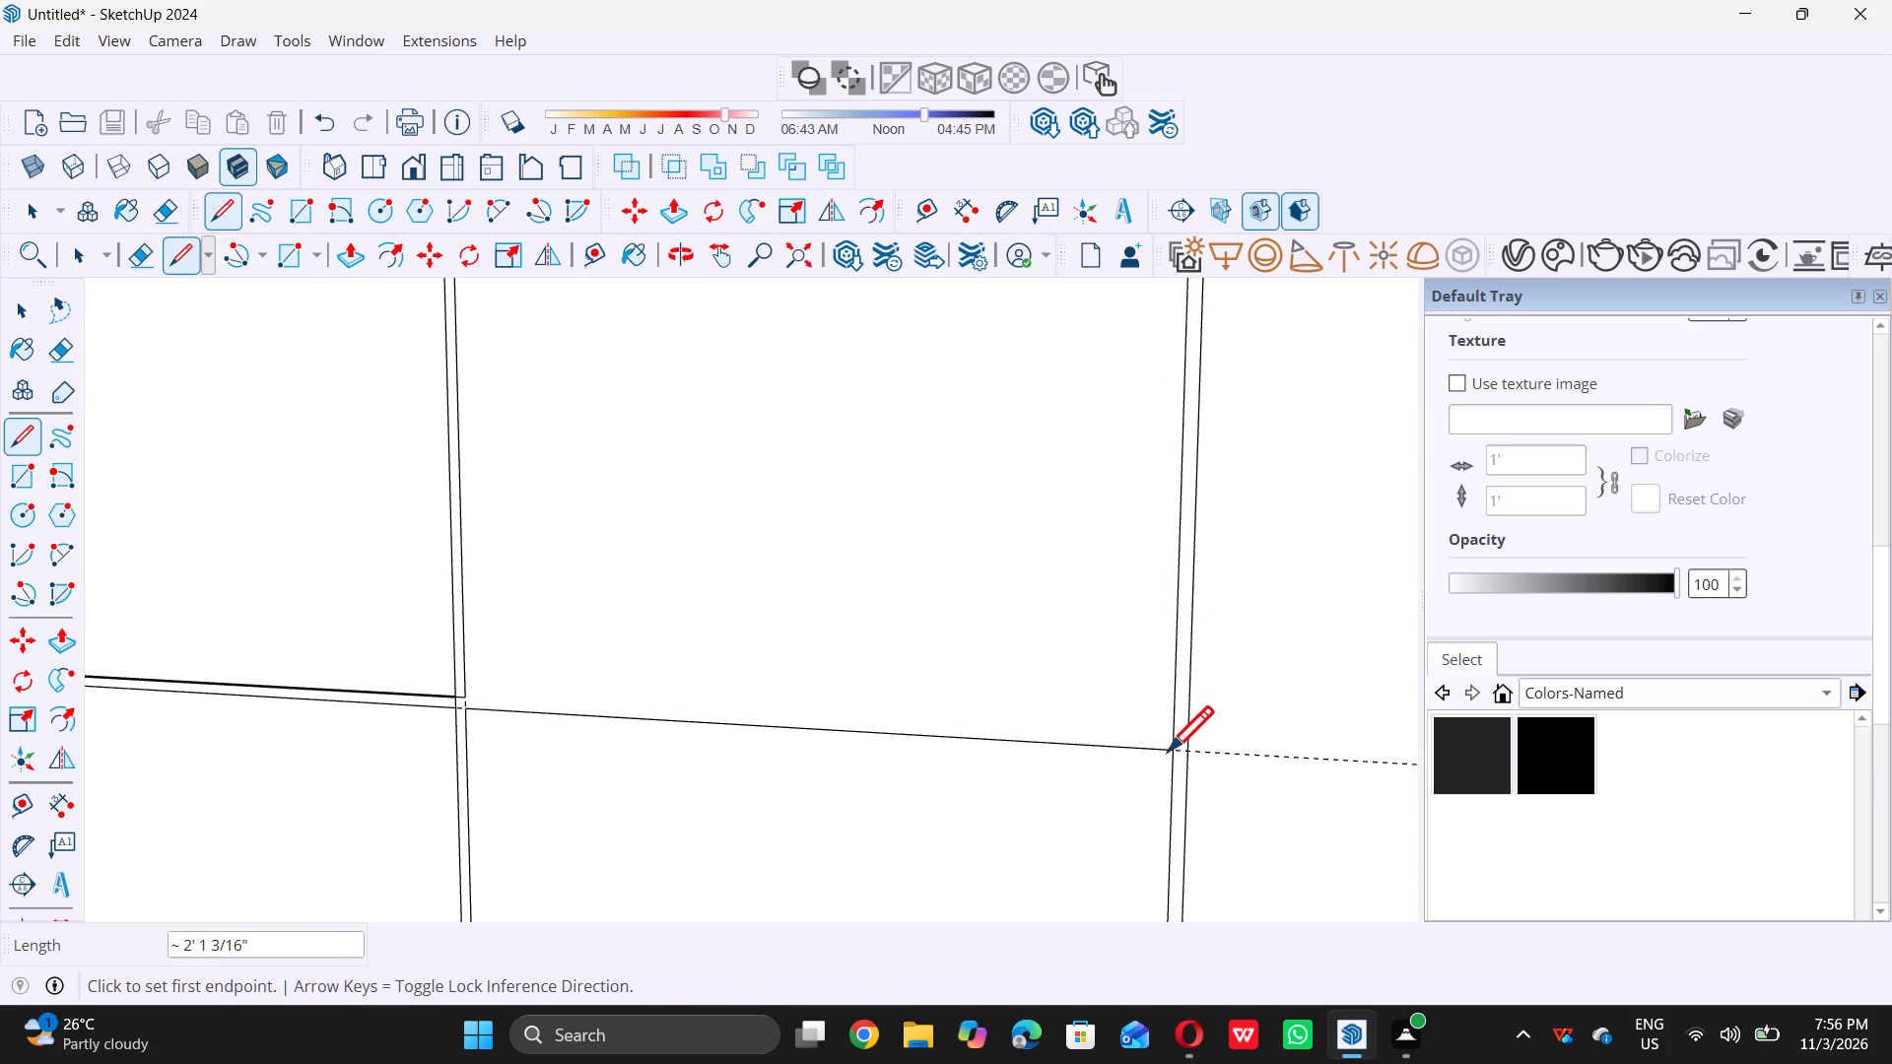
{"action": "scroll", "coordinate": [480, 707], "scroll_direction": "up", "scroll_amount": 8}
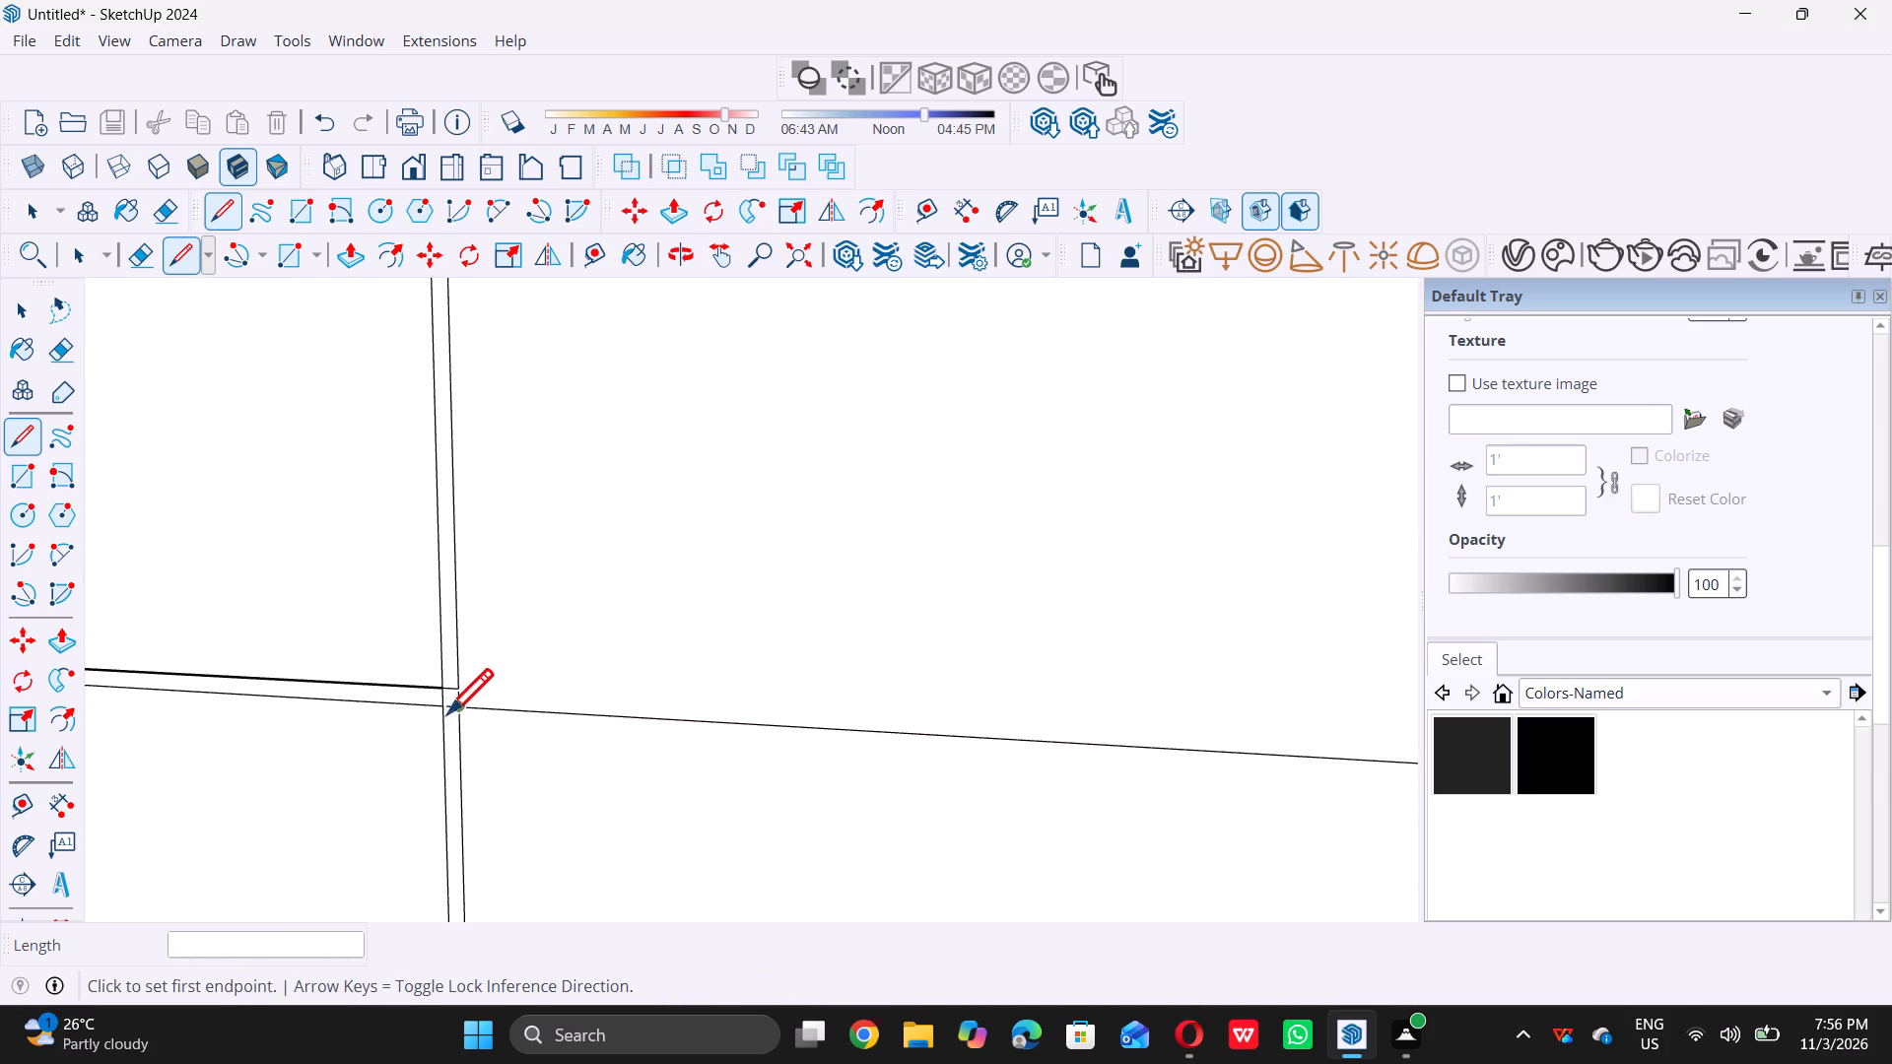
Draw a line about 2' 6 1/2" from the central vertical line across the second panel to its outer edge, above the cell just outlined.
{"action": "scroll", "coordinate": [447, 713], "scroll_direction": "up", "scroll_amount": 2}
{"action": "left_click", "coordinate": [442, 676]}
{"action": "scroll", "coordinate": [544, 674], "scroll_direction": "down", "scroll_amount": 5}
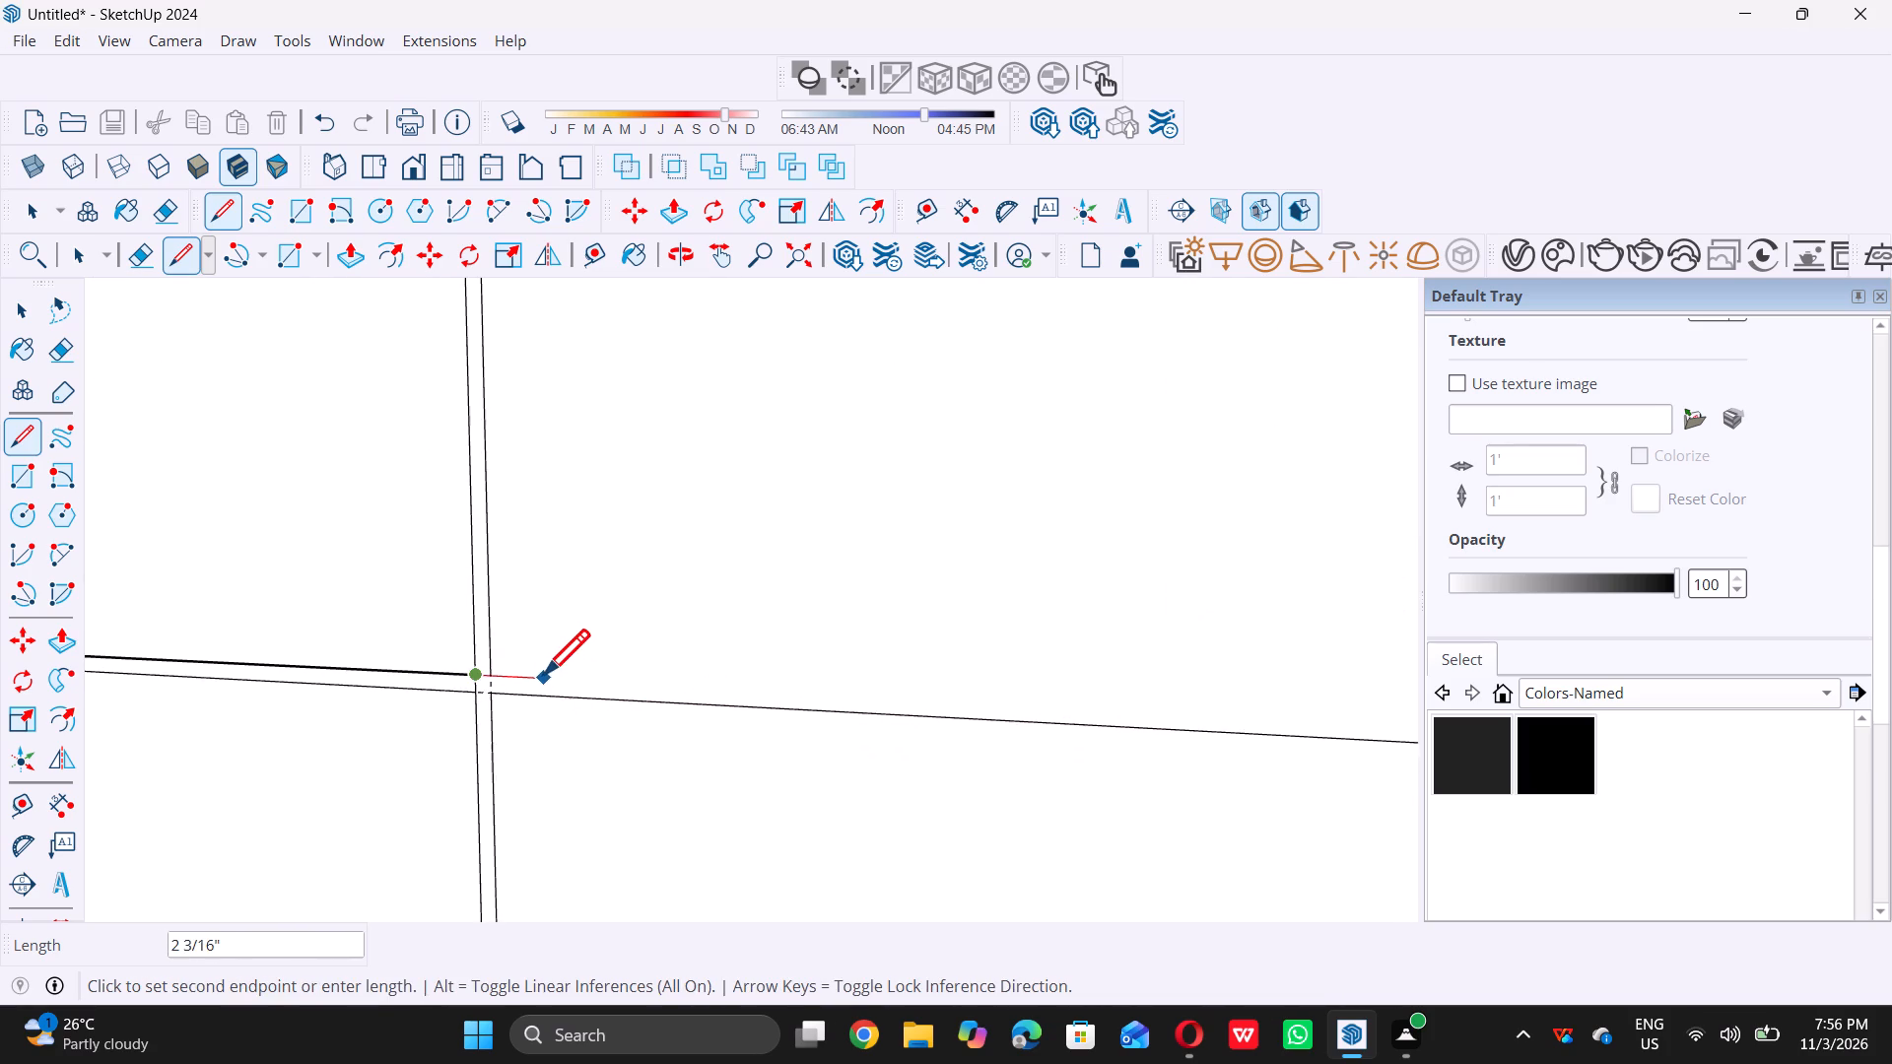
{"action": "scroll", "coordinate": [544, 674], "scroll_direction": "down", "scroll_amount": 7}
{"action": "scroll", "coordinate": [1075, 690], "scroll_direction": "up", "scroll_amount": 8}
{"action": "triple_click", "coordinate": [1108, 713]}
{"action": "left_click", "coordinate": [1108, 713]}
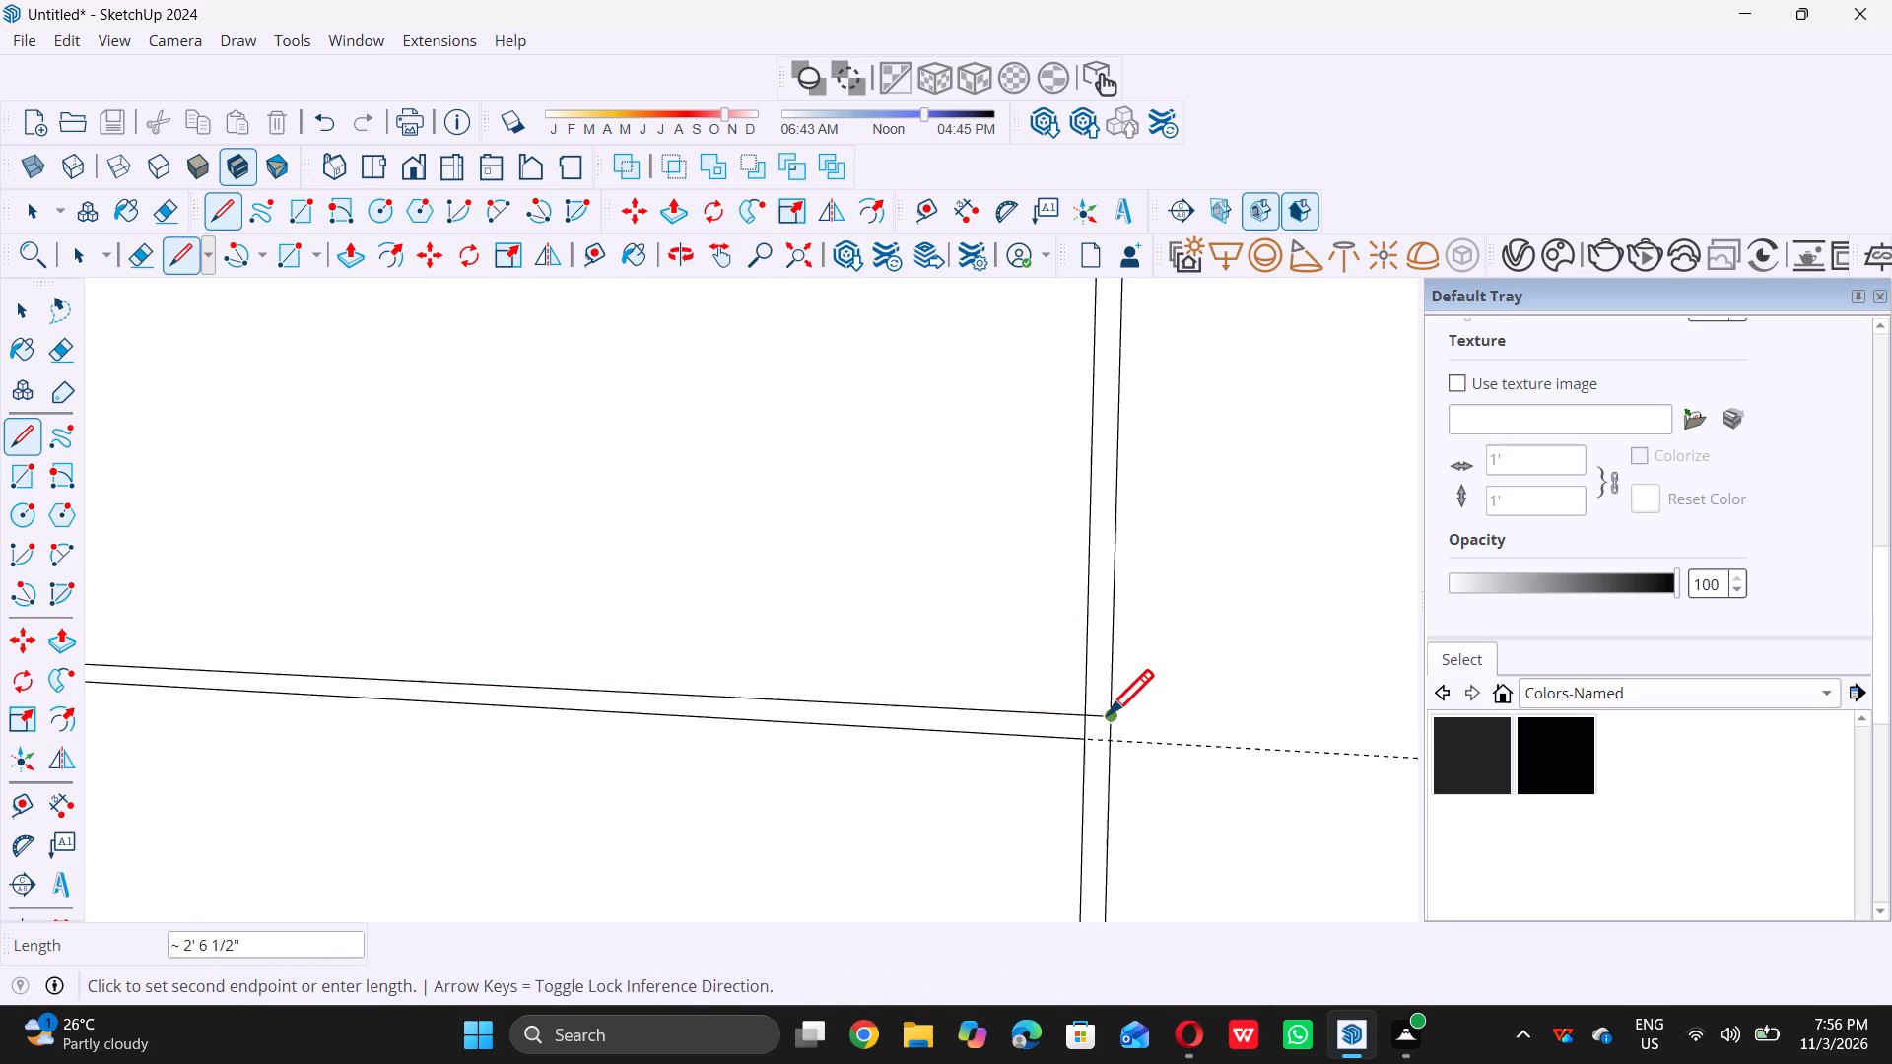
{"action": "key", "text": "space"}
{"action": "scroll", "coordinate": [999, 674], "scroll_direction": "down", "scroll_amount": 12}
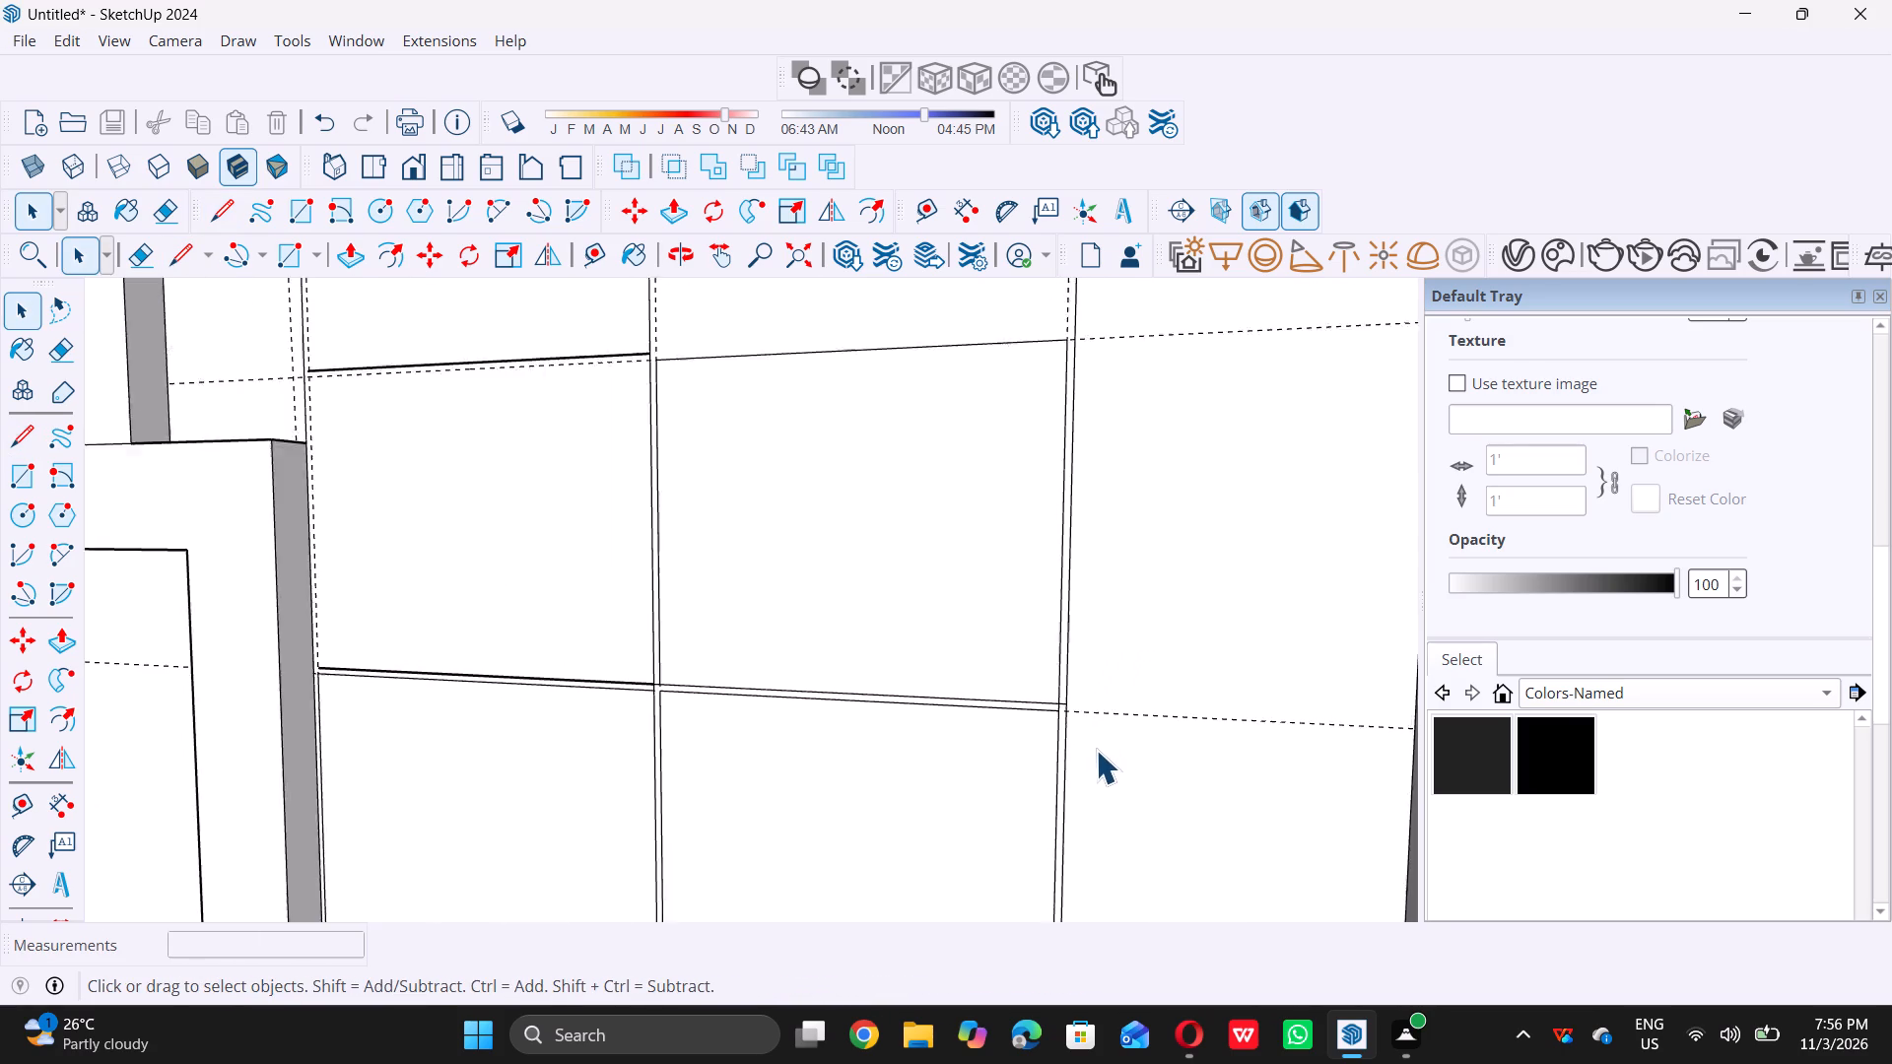
{"action": "scroll", "coordinate": [1096, 750], "scroll_direction": "down", "scroll_amount": 13}
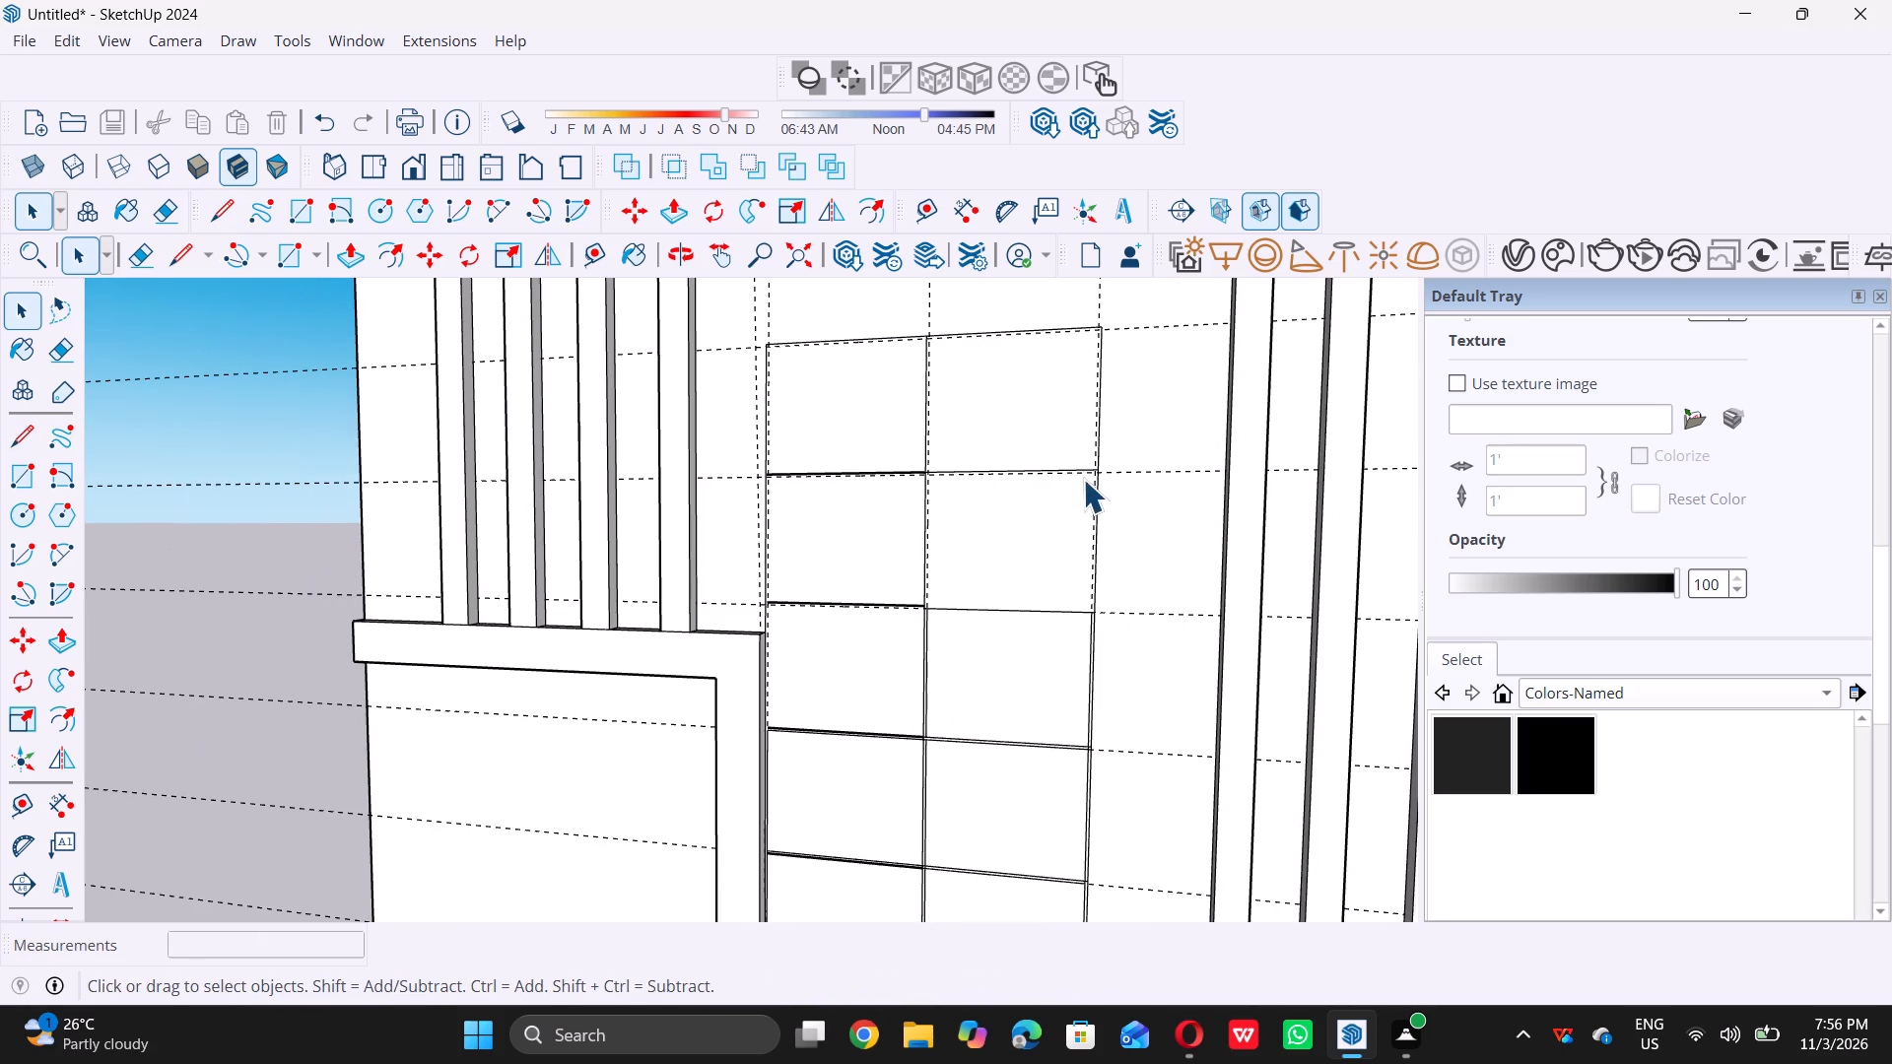
Trace the horizontal guide across the first panel with a line about 2' 7 13/16" from its outer edge to the inner guide, below the bold division line.
{"action": "scroll", "coordinate": [1083, 472], "scroll_direction": "up", "scroll_amount": 7}
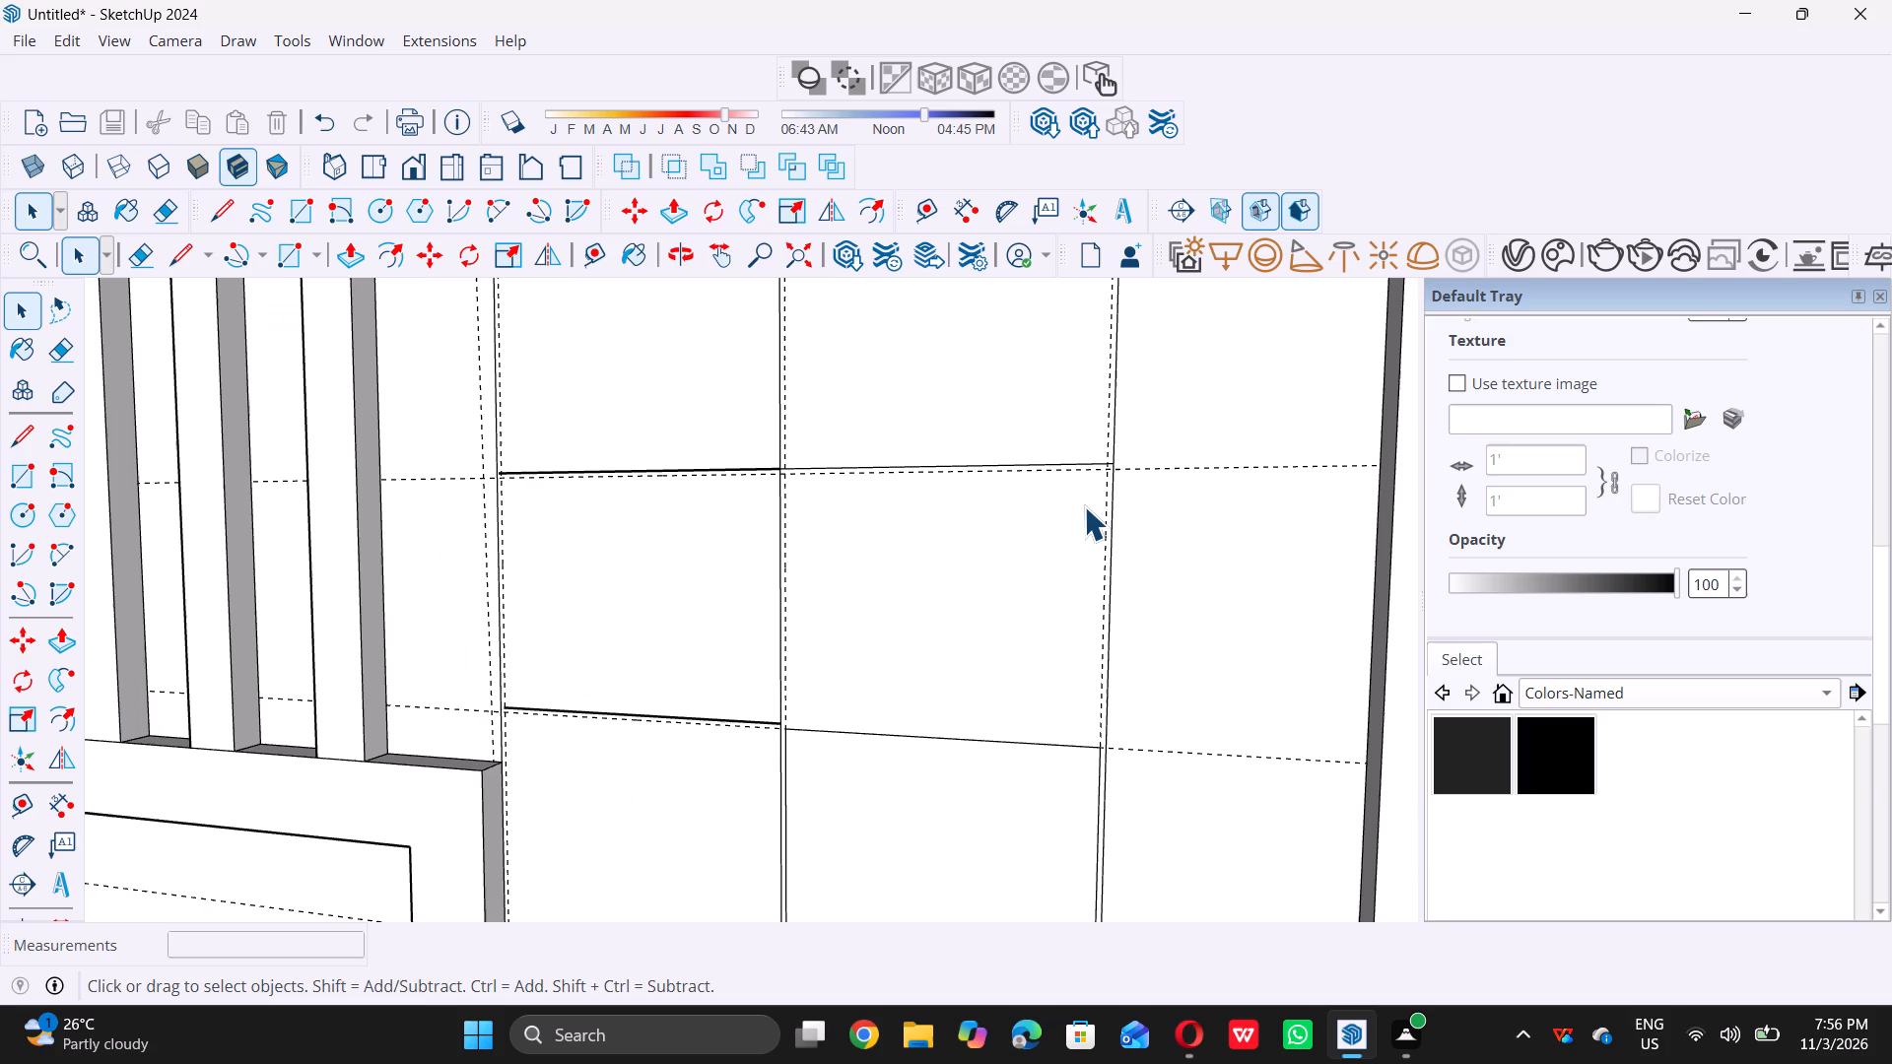
{"action": "key", "text": "l"}
{"action": "scroll", "coordinate": [1080, 492], "scroll_direction": "down", "scroll_amount": 2}
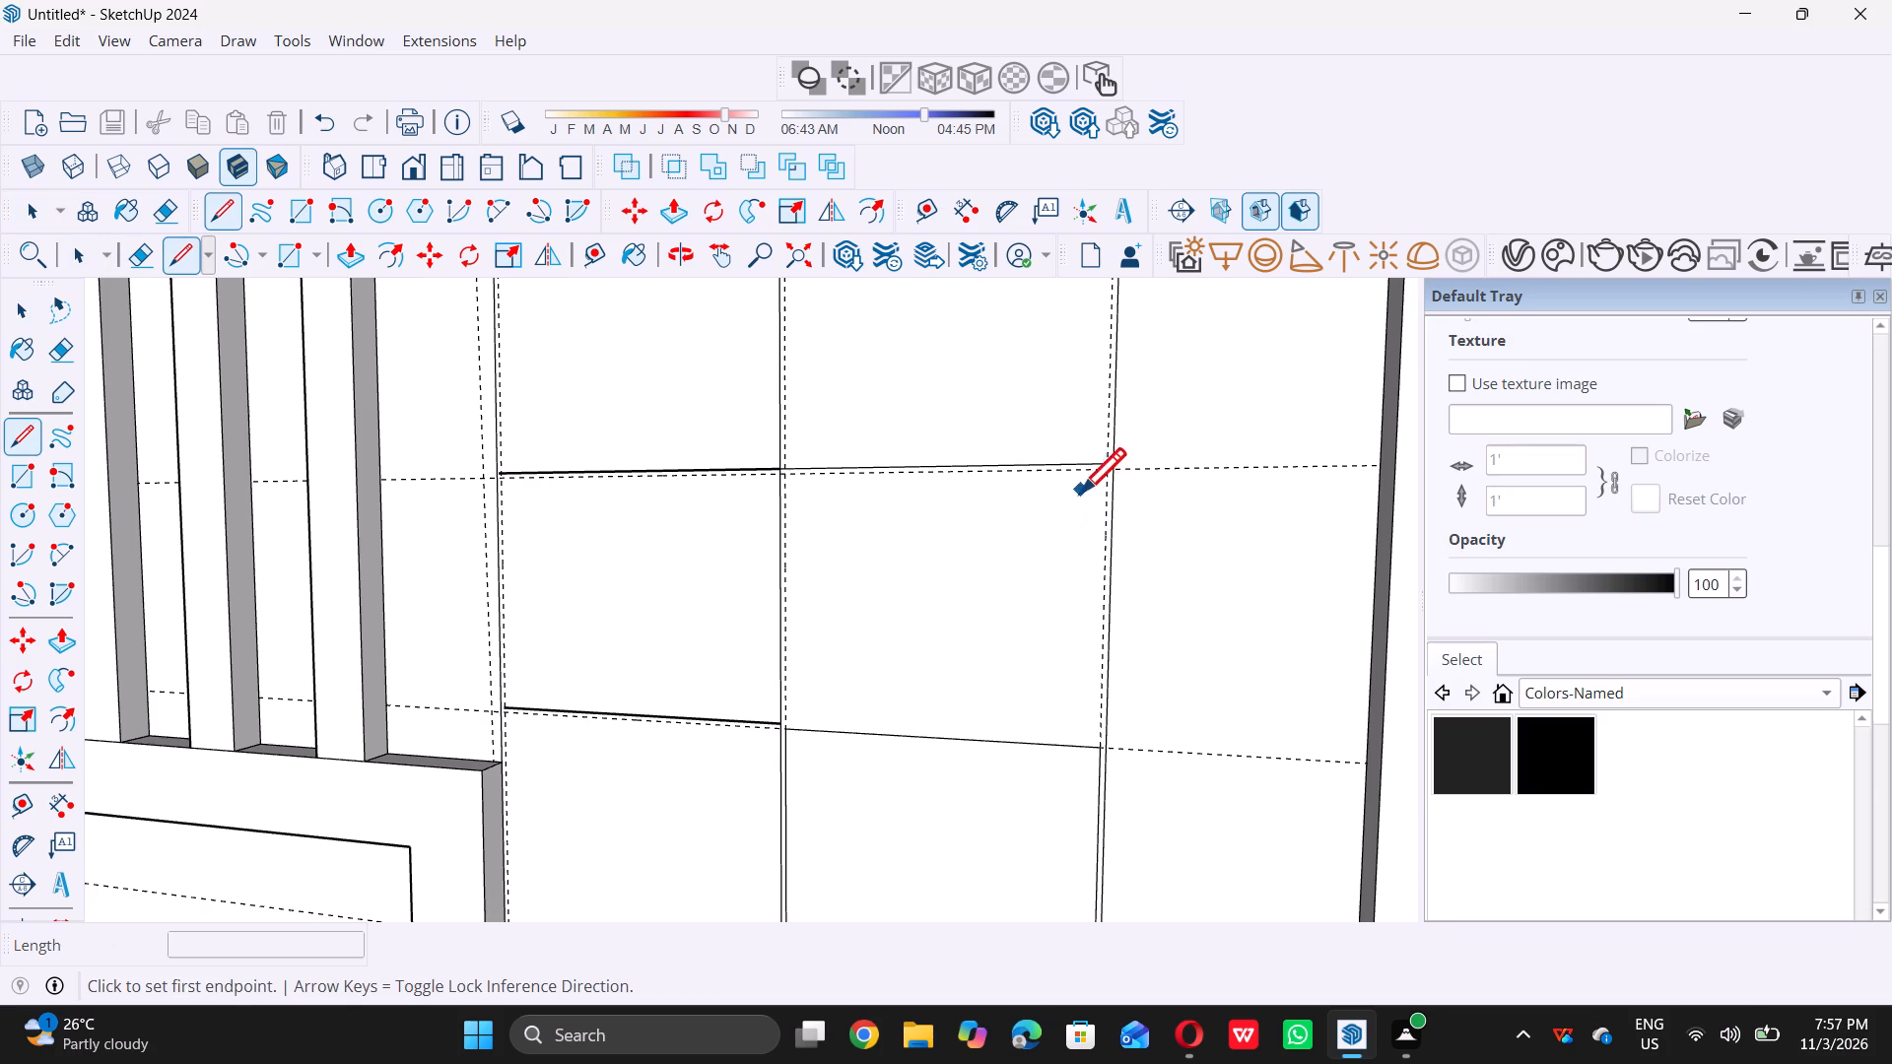
{"action": "scroll", "coordinate": [773, 752], "scroll_direction": "up", "scroll_amount": 5}
{"action": "scroll", "coordinate": [501, 672], "scroll_direction": "up", "scroll_amount": 5}
{"action": "scroll", "coordinate": [412, 656], "scroll_direction": "up", "scroll_amount": 5}
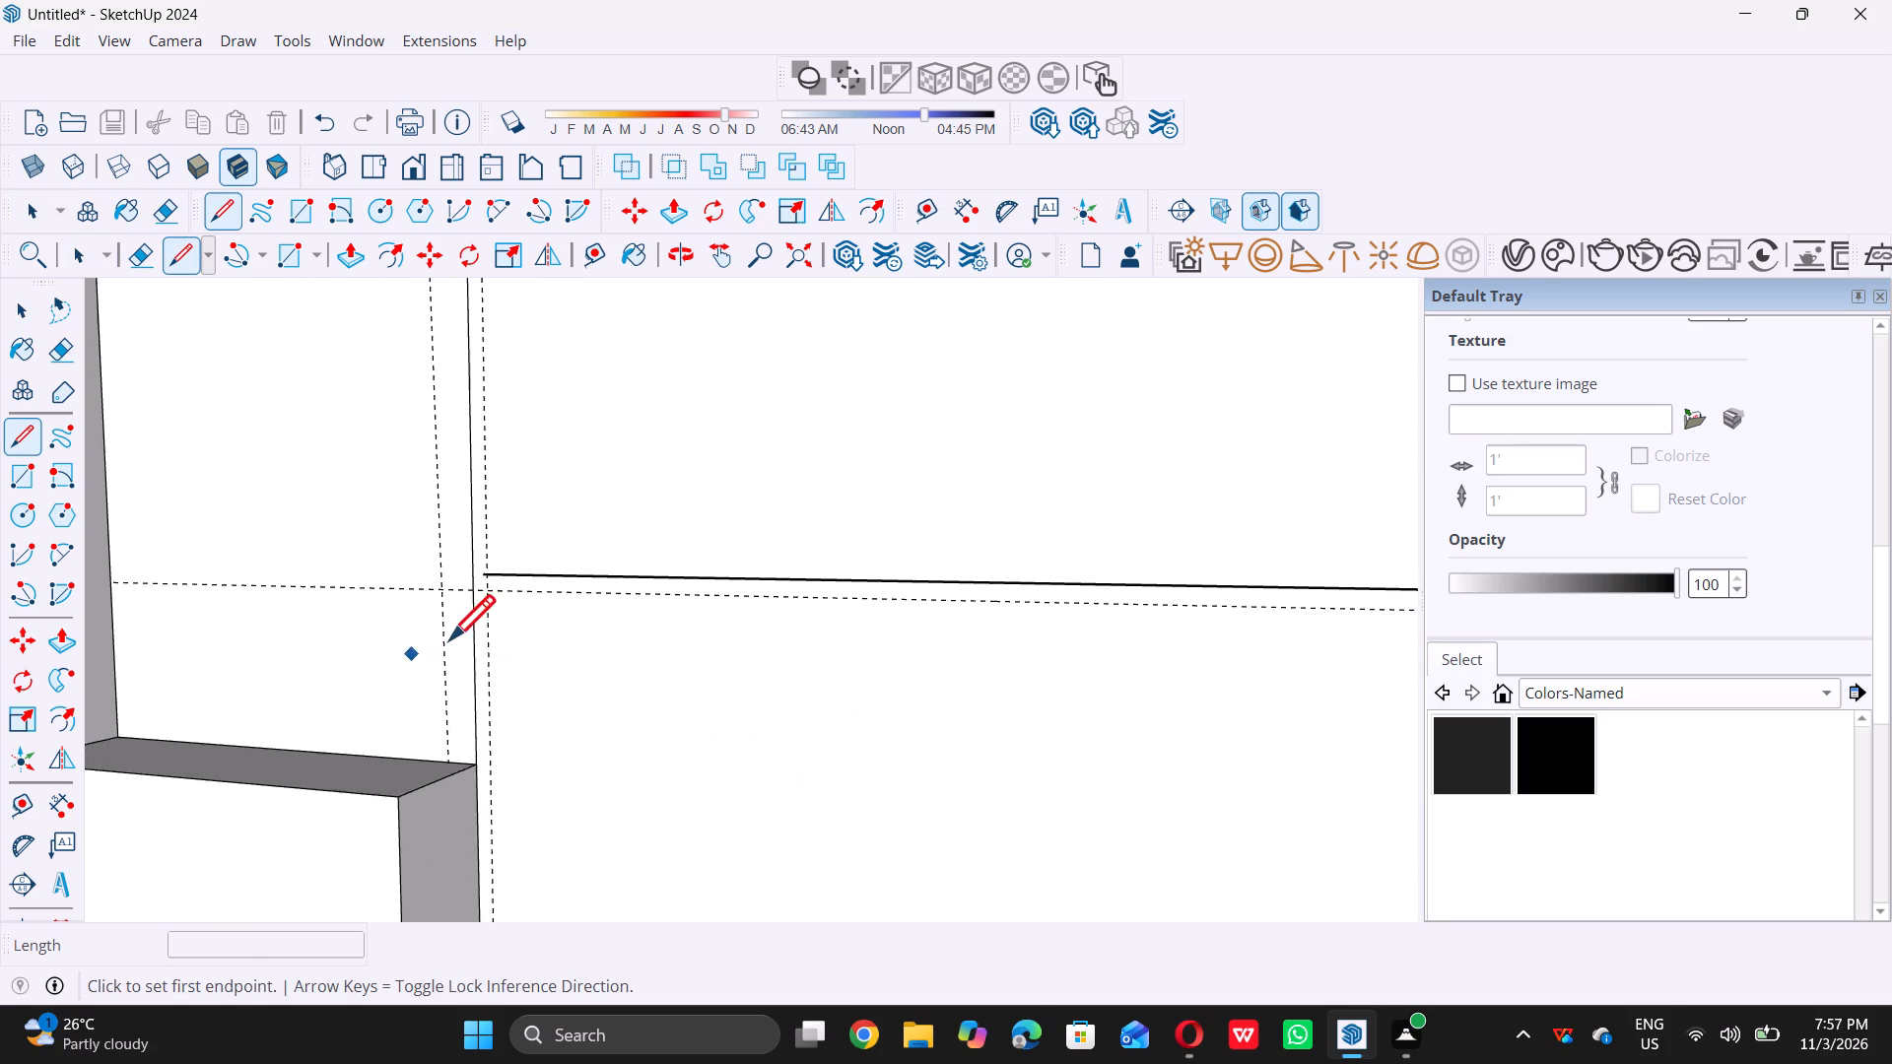
{"action": "scroll", "coordinate": [449, 639], "scroll_direction": "up", "scroll_amount": 6}
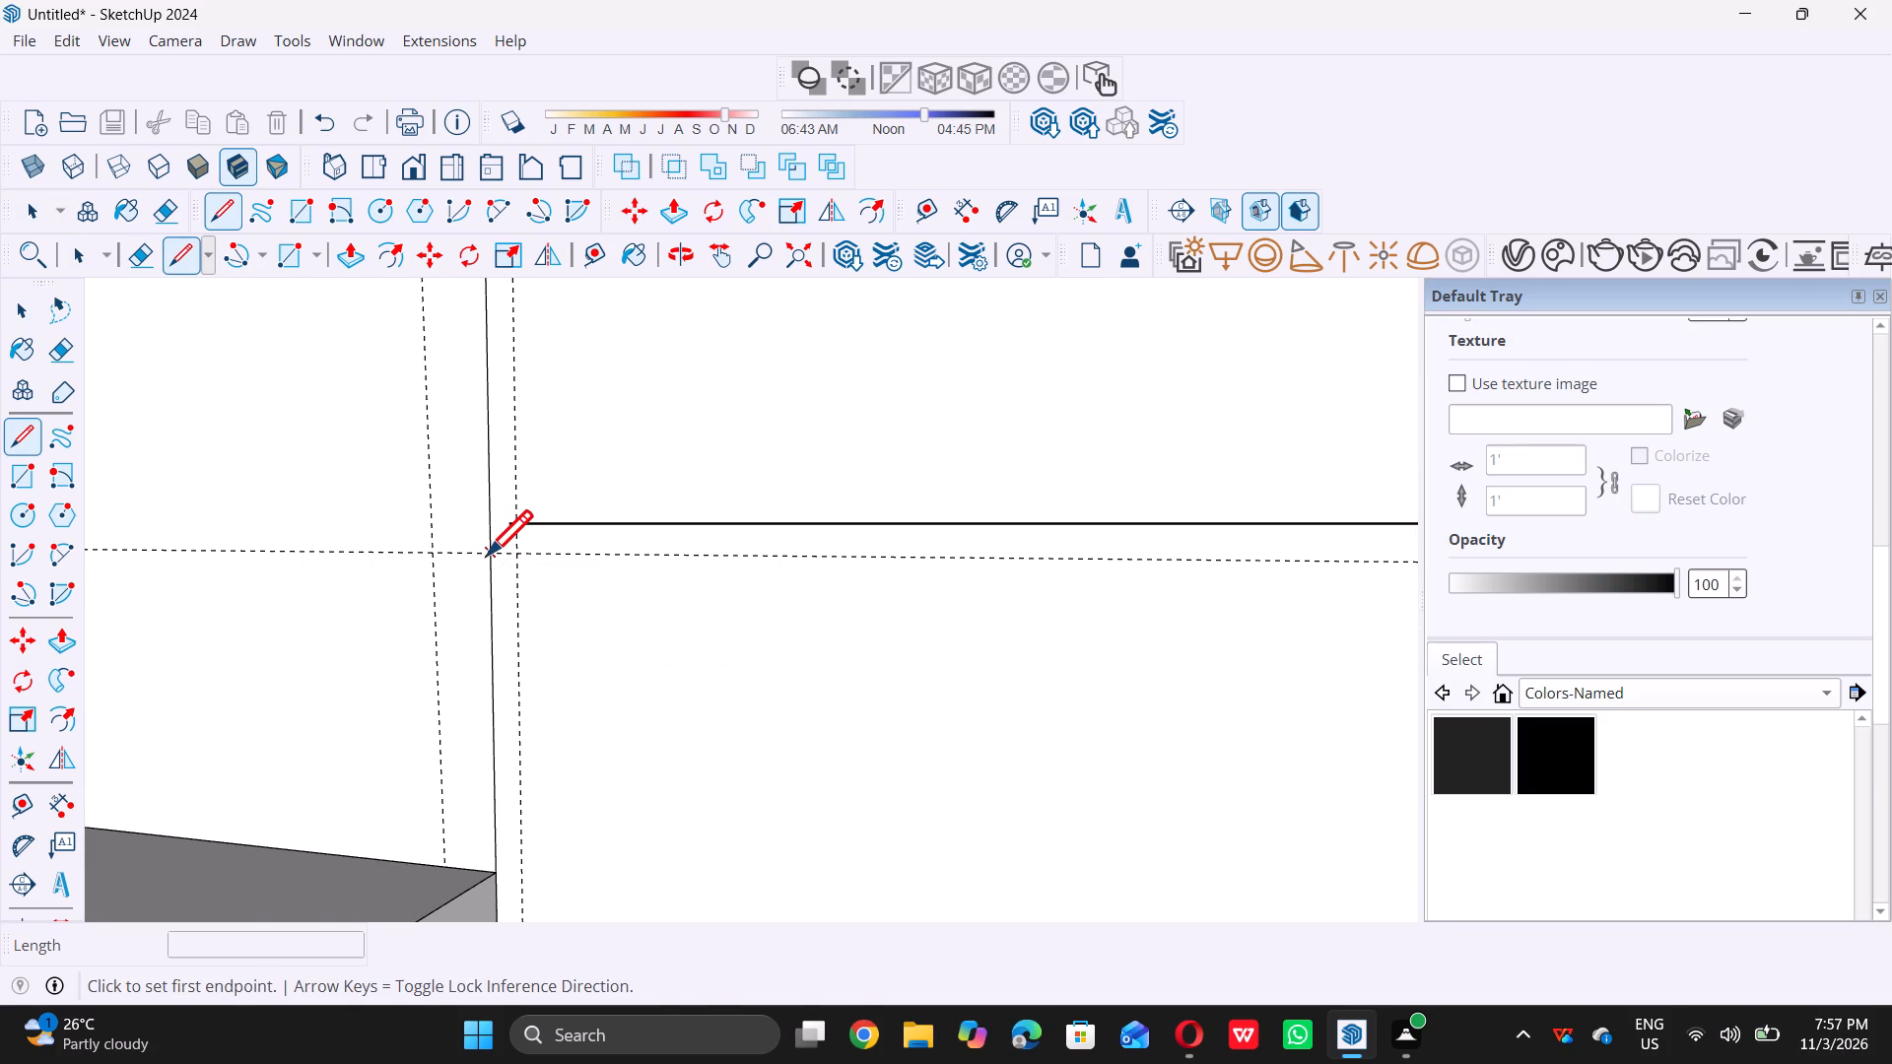
{"action": "double_click", "coordinate": [487, 555]}
{"action": "scroll", "coordinate": [562, 559], "scroll_direction": "down", "scroll_amount": 14}
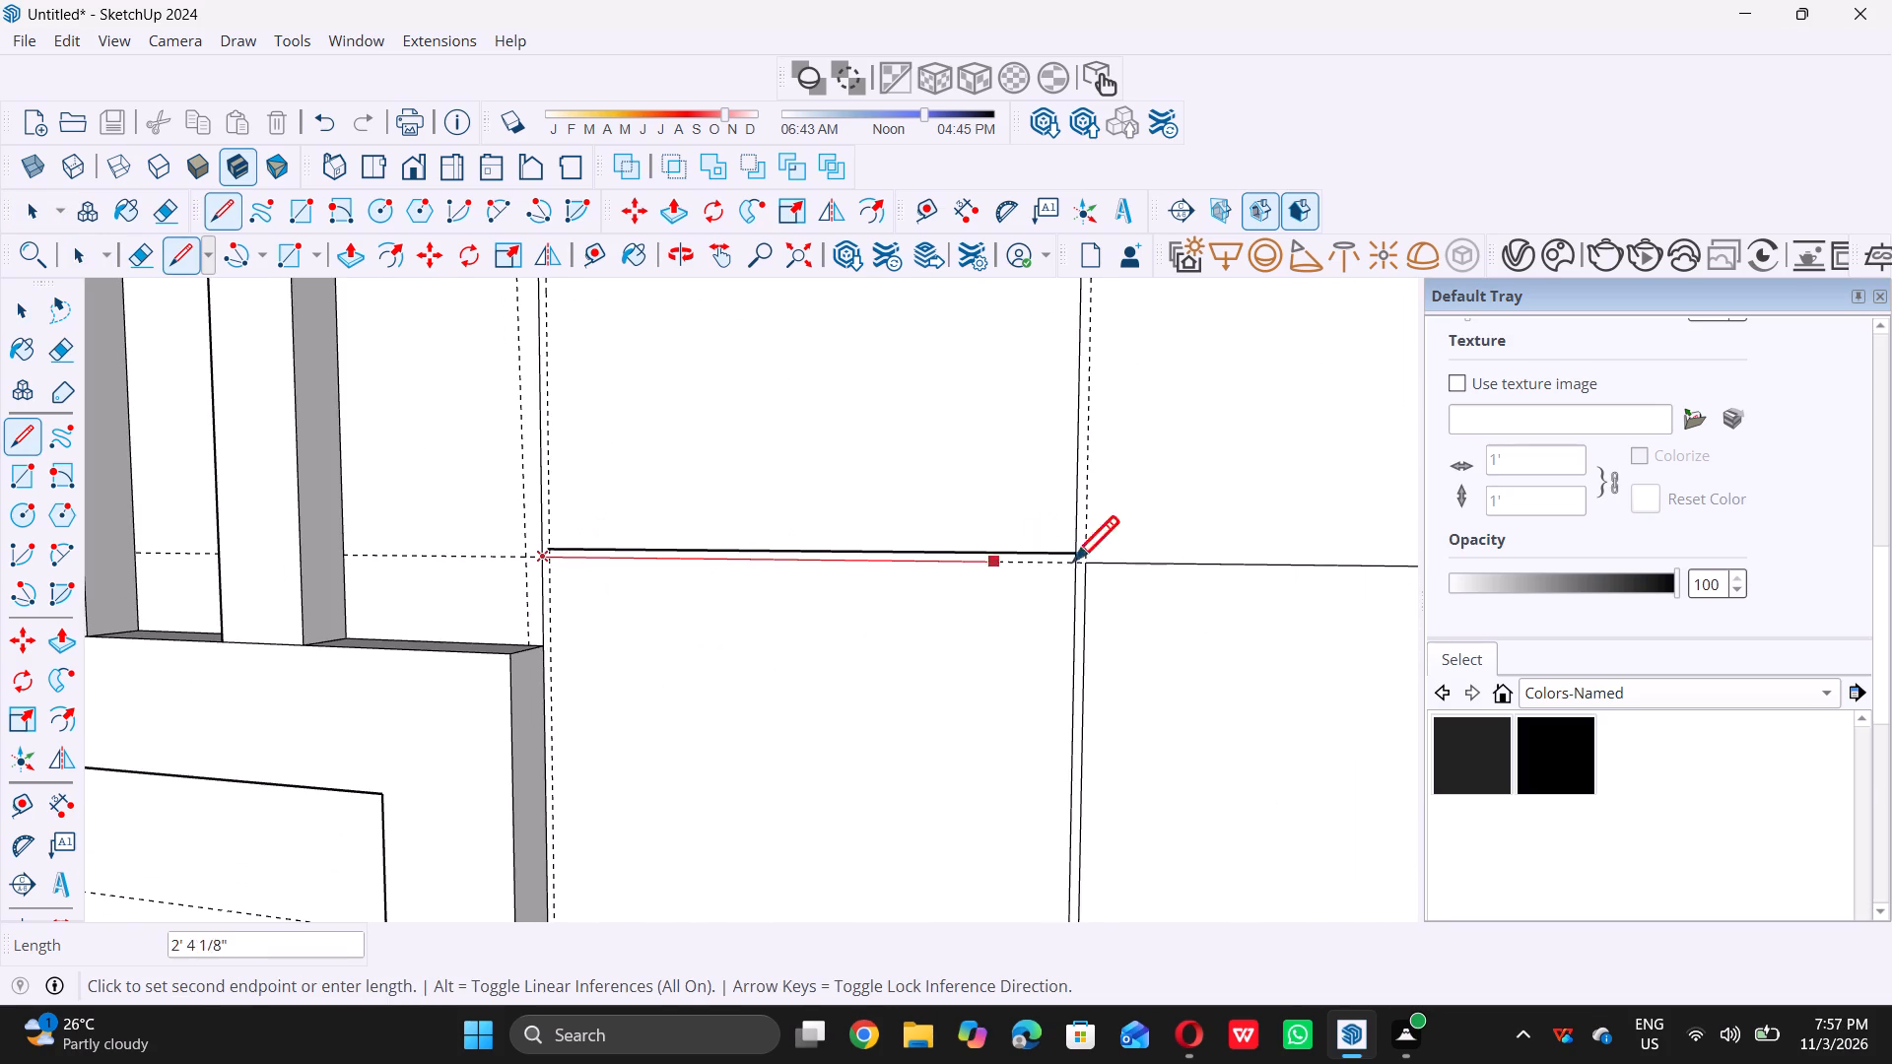
{"action": "scroll", "coordinate": [1109, 567], "scroll_direction": "up", "scroll_amount": 8}
{"action": "left_click", "coordinate": [1083, 565]}
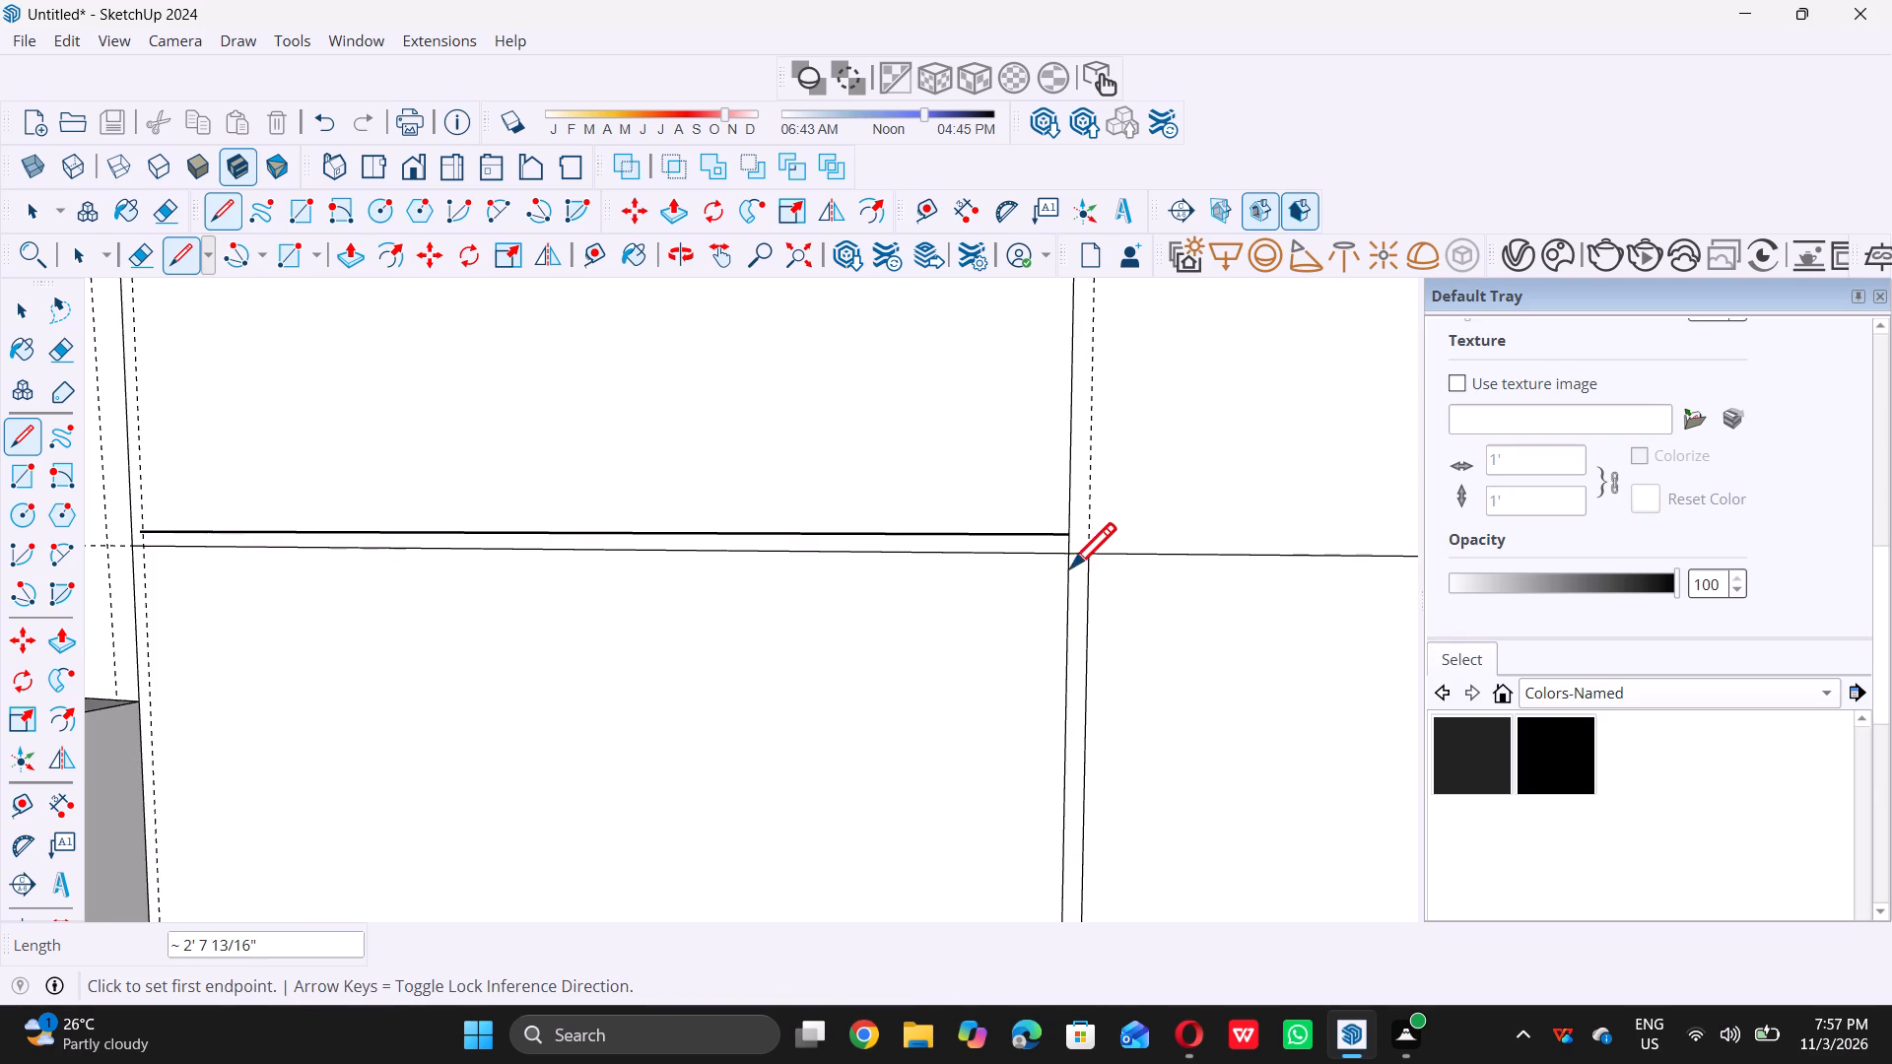
Draw 1/2" from the first panel's division line end to the inner inset guide and about 2' 11/16" up that guide to the horizontal guide.
{"action": "left_click", "coordinate": [1070, 536]}
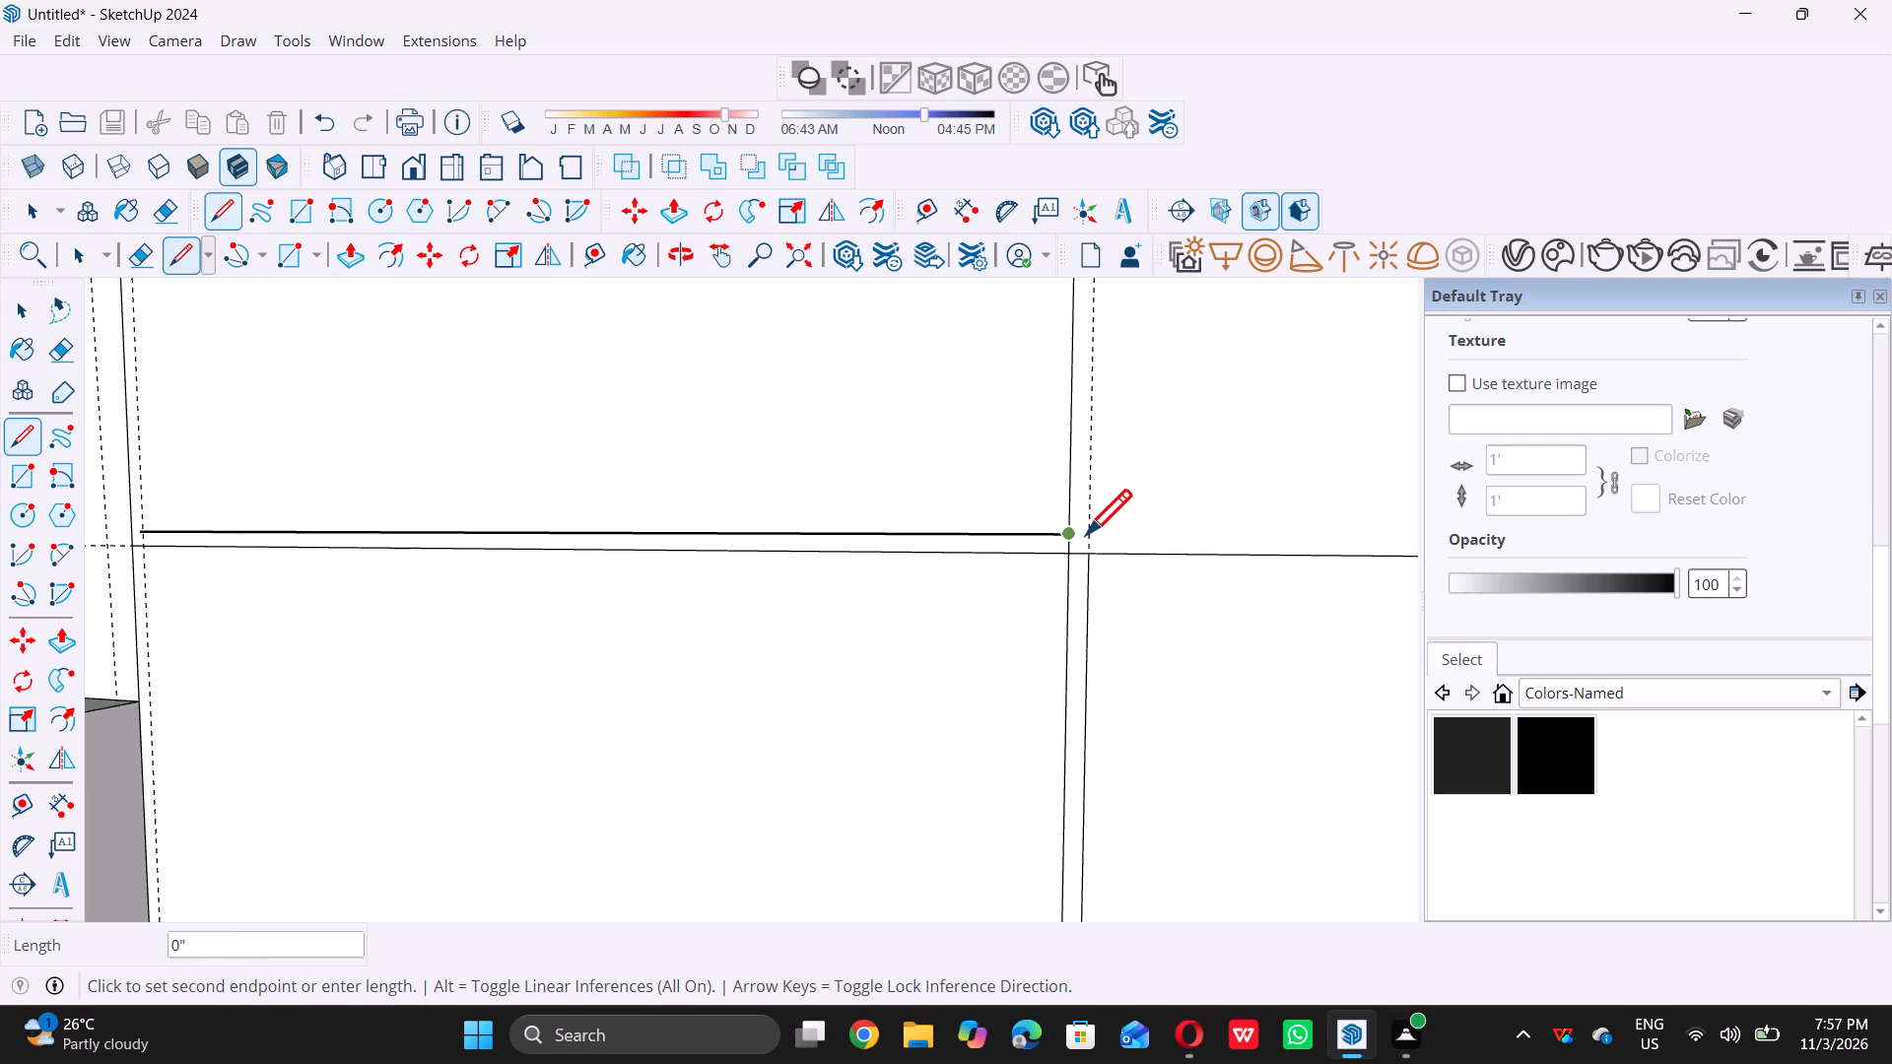
{"action": "double_click", "coordinate": [1086, 534]}
{"action": "scroll", "coordinate": [1086, 534], "scroll_direction": "down", "scroll_amount": 18}
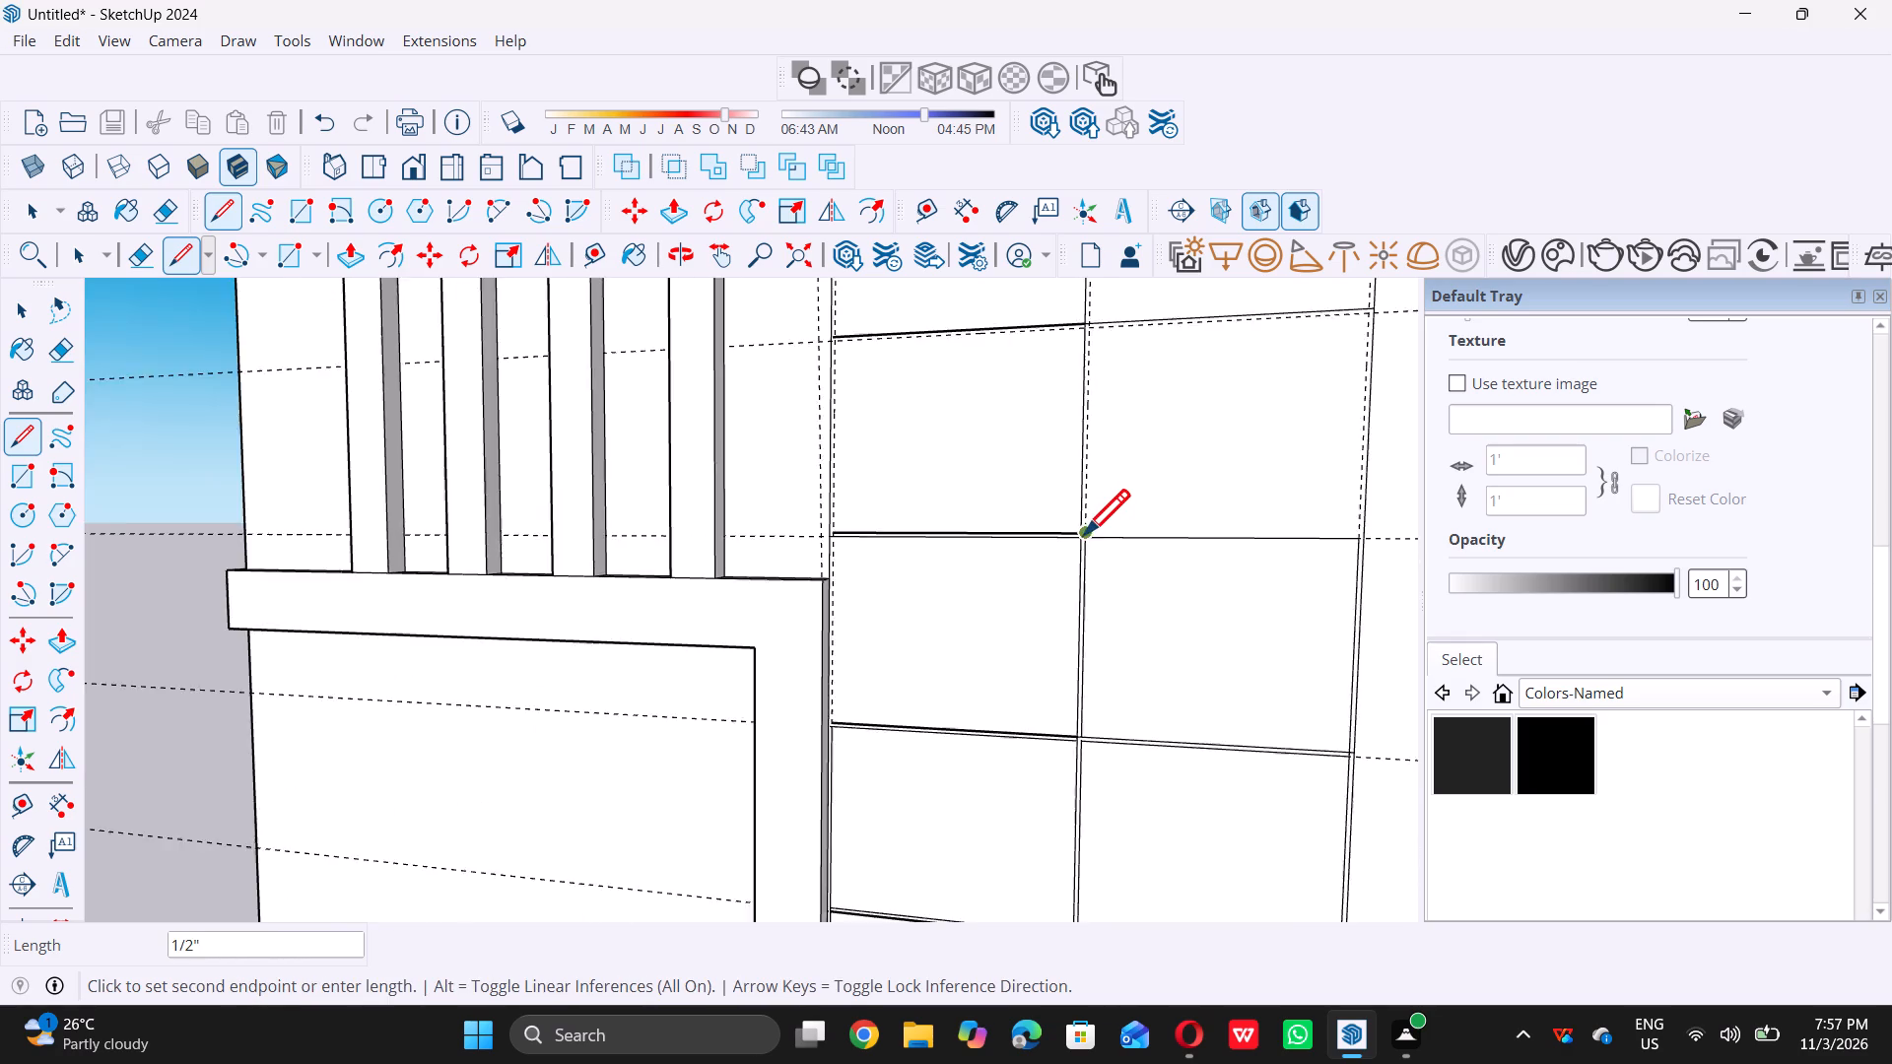
{"action": "scroll", "coordinate": [1084, 534], "scroll_direction": "down", "scroll_amount": 4}
{"action": "scroll", "coordinate": [1101, 391], "scroll_direction": "up", "scroll_amount": 15}
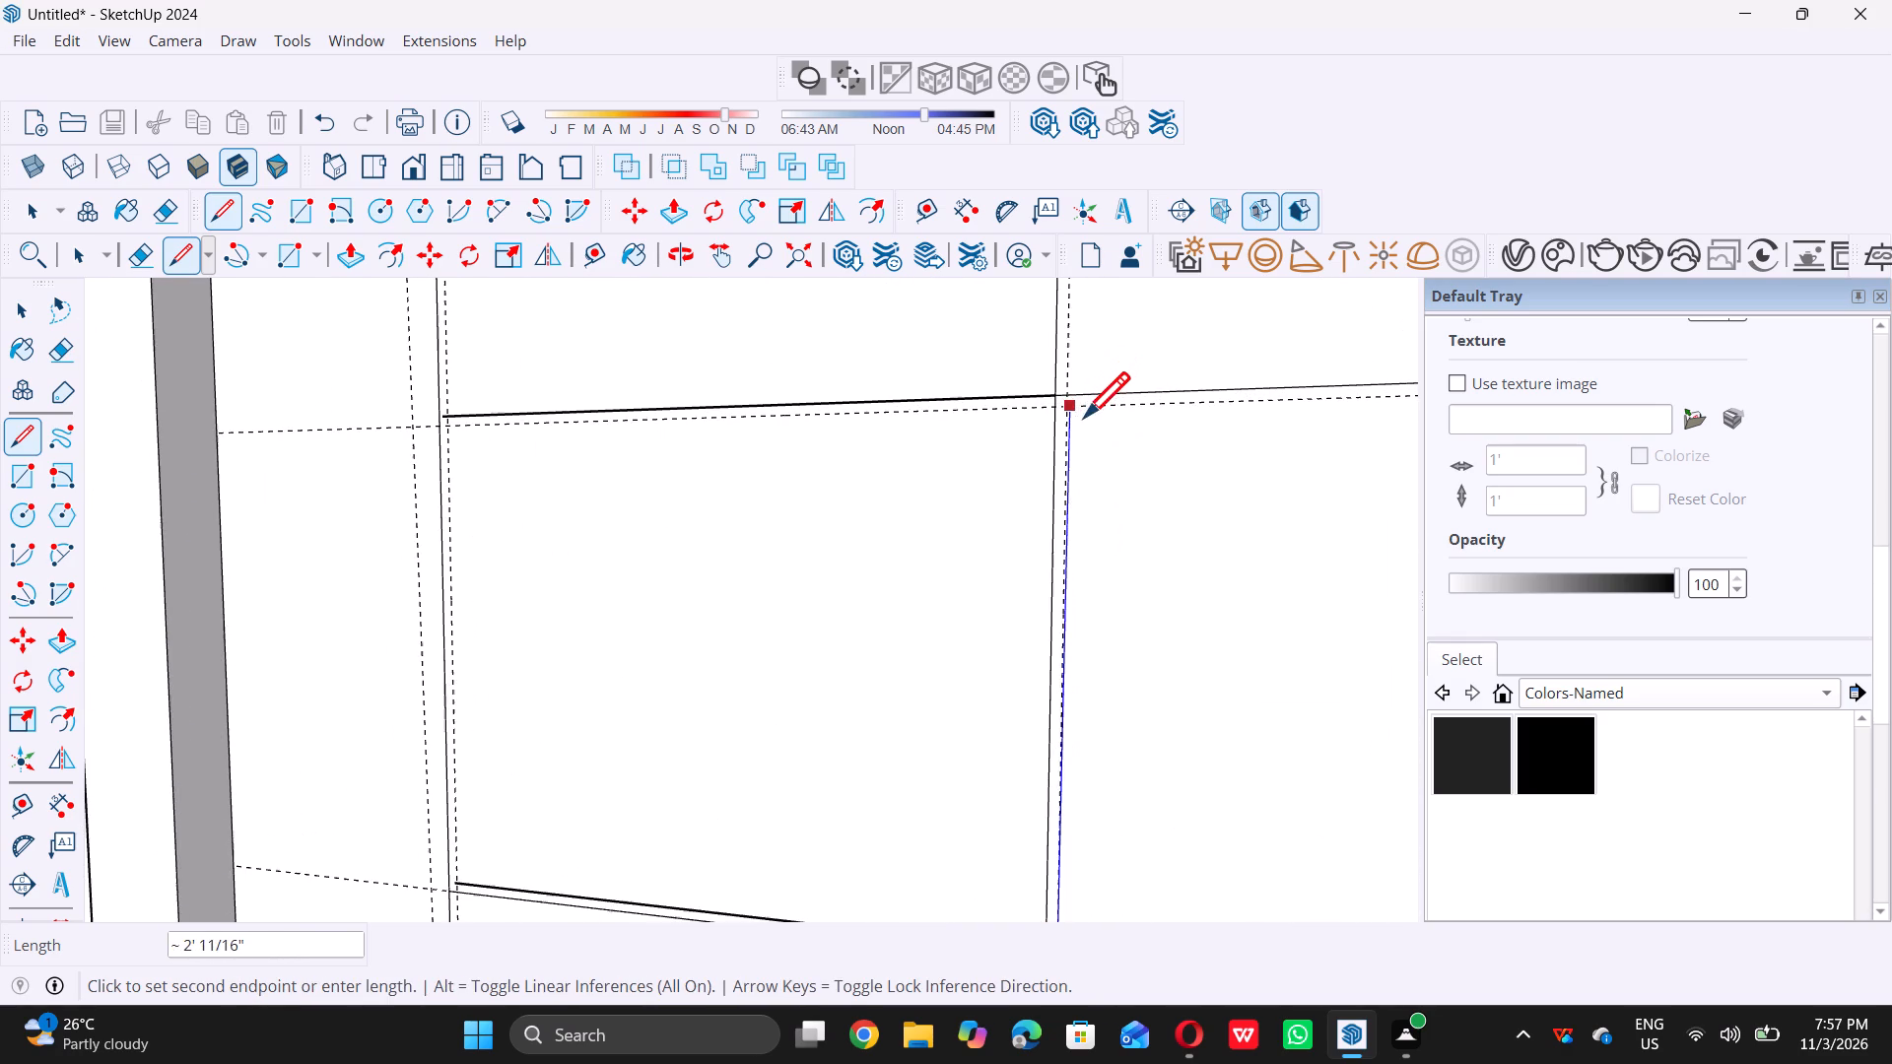
{"action": "scroll", "coordinate": [1076, 418], "scroll_direction": "up", "scroll_amount": 4}
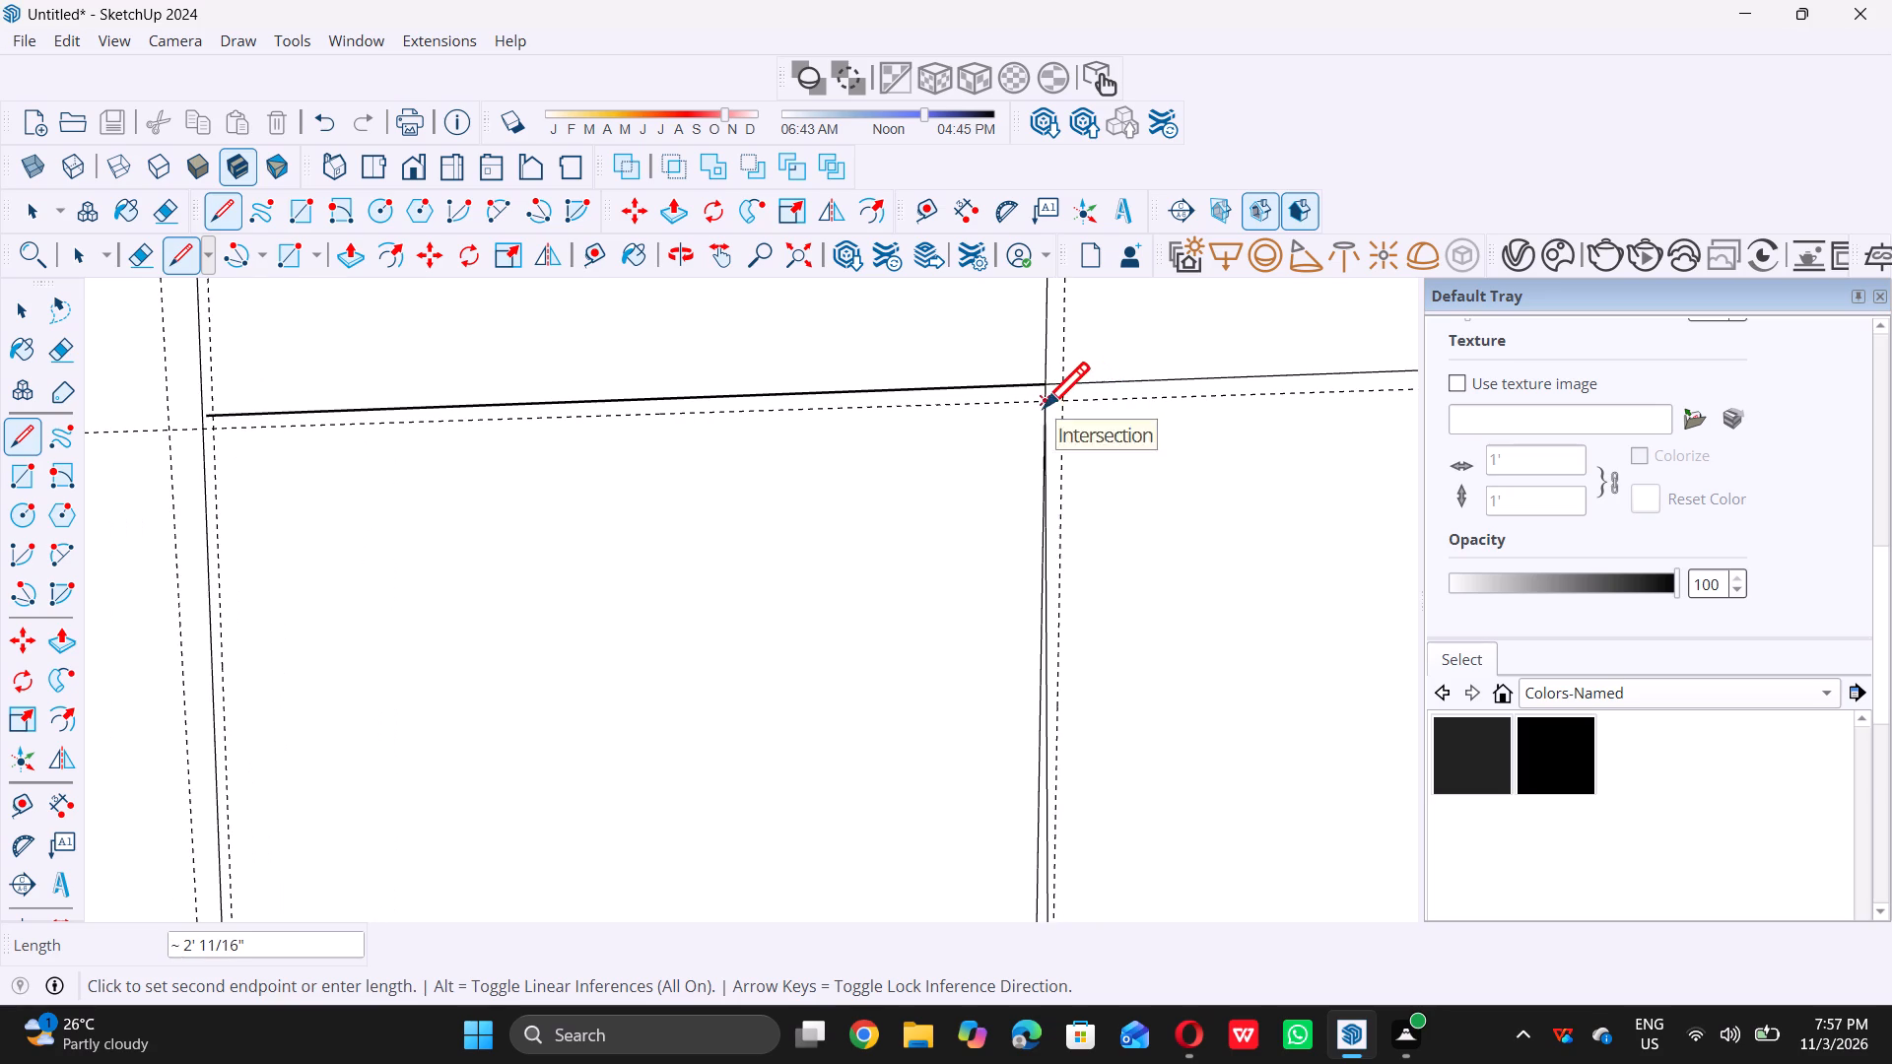
{"action": "scroll", "coordinate": [1079, 405], "scroll_direction": "up", "scroll_amount": 6}
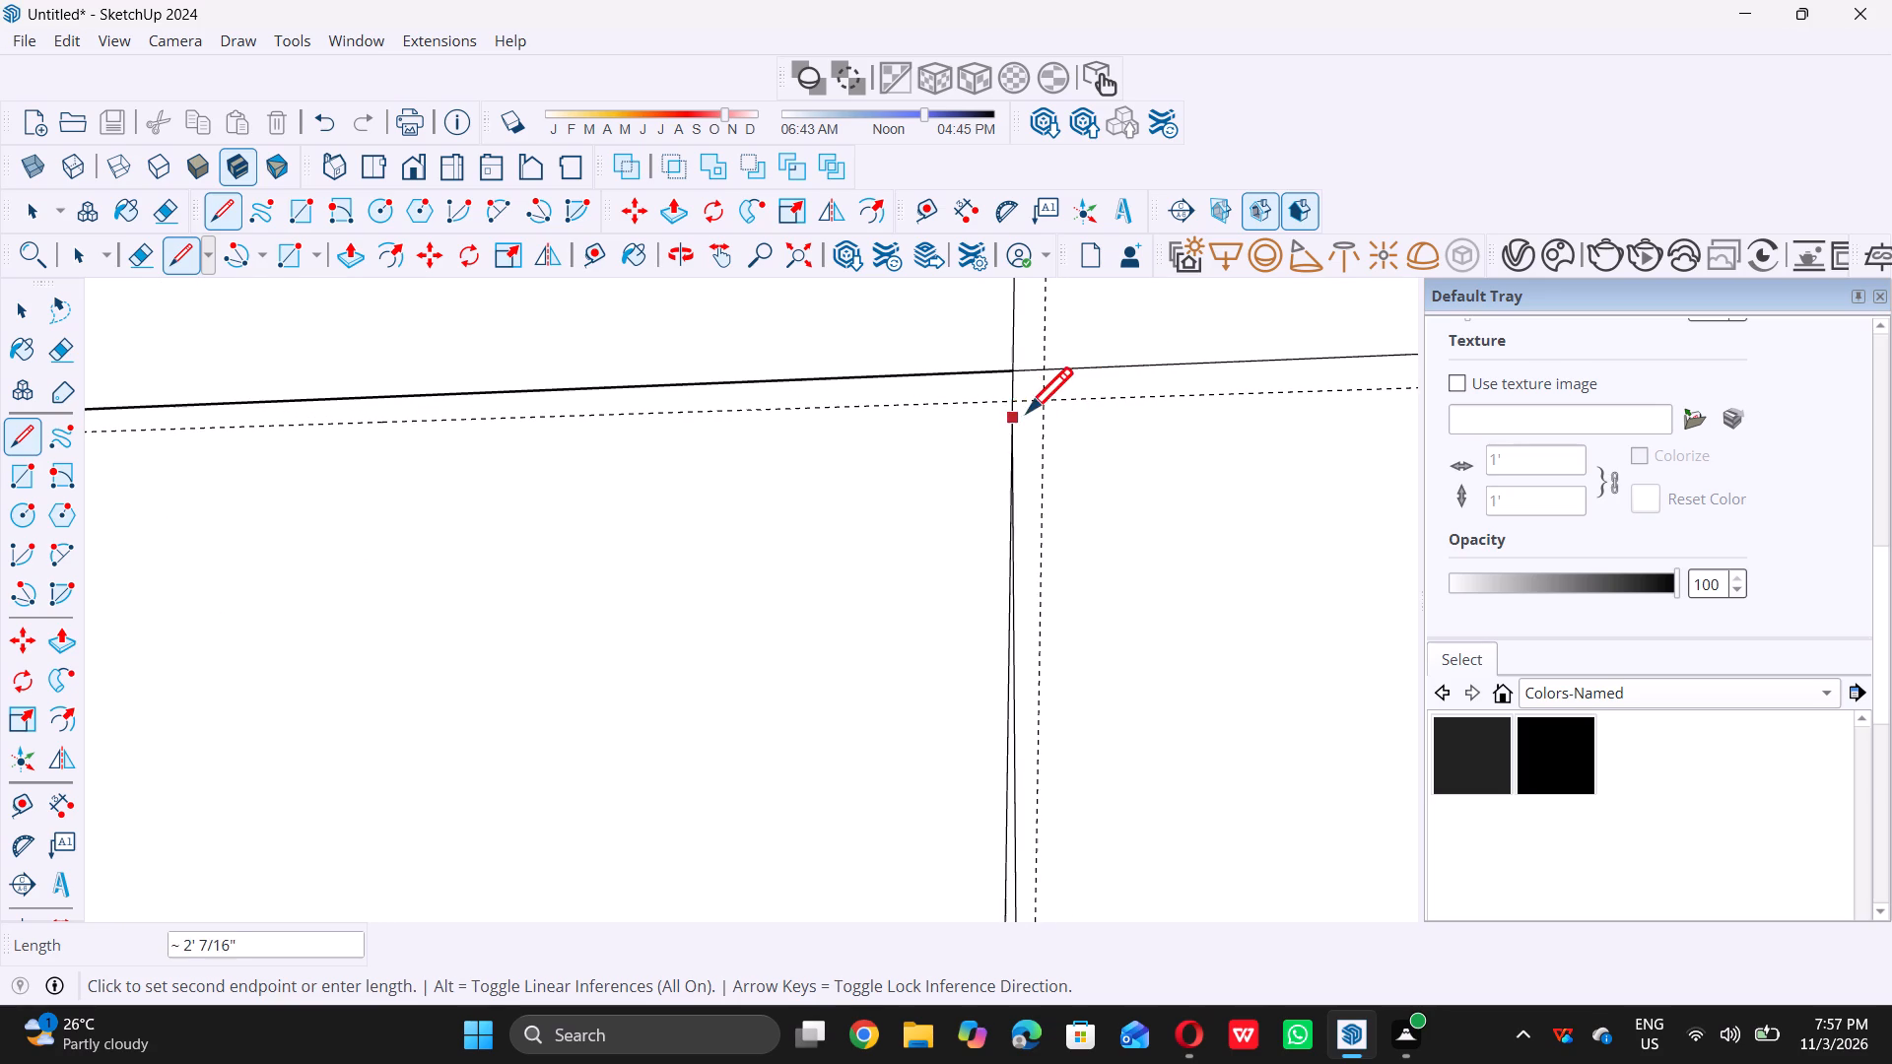
{"action": "left_click", "coordinate": [1047, 400]}
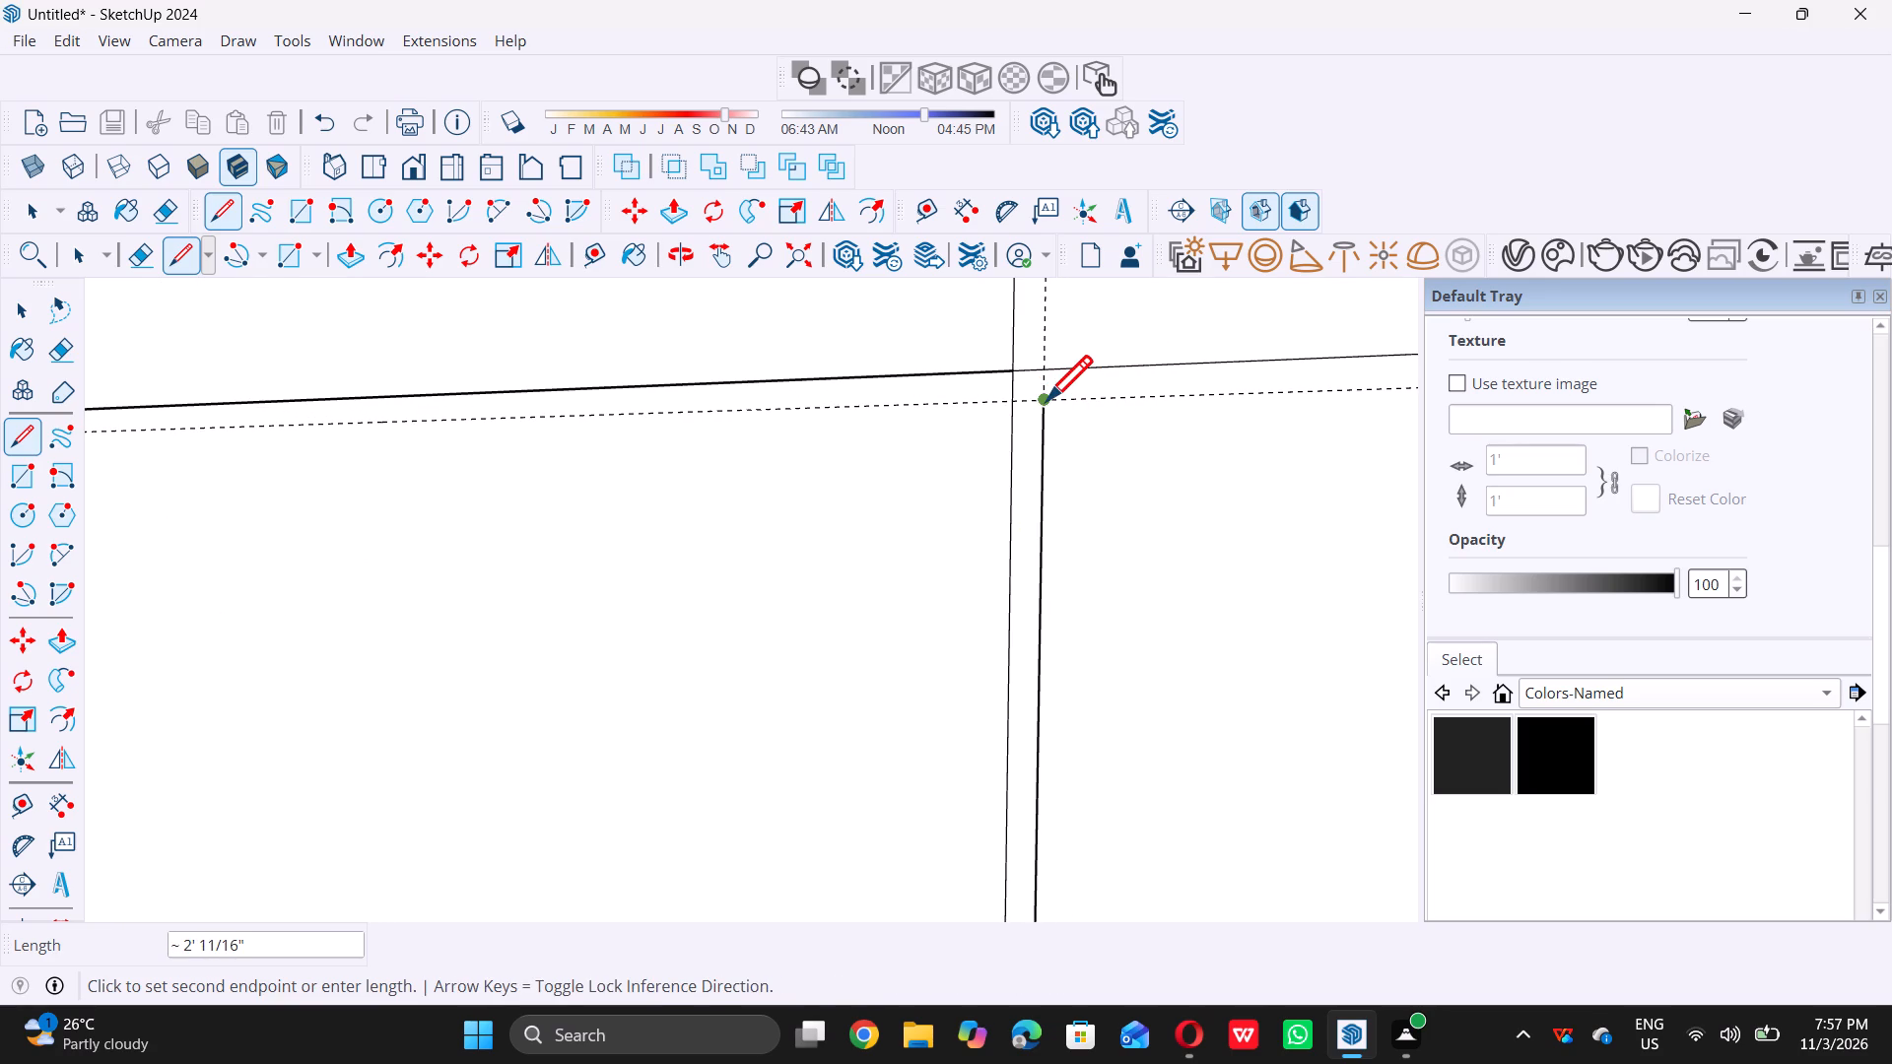
Close the first panel's cell outline with lines about 2' 7" along the horizontal guide and 2' 11/16" down the outer inset guide.
{"action": "scroll", "coordinate": [1047, 399], "scroll_direction": "down", "scroll_amount": 14}
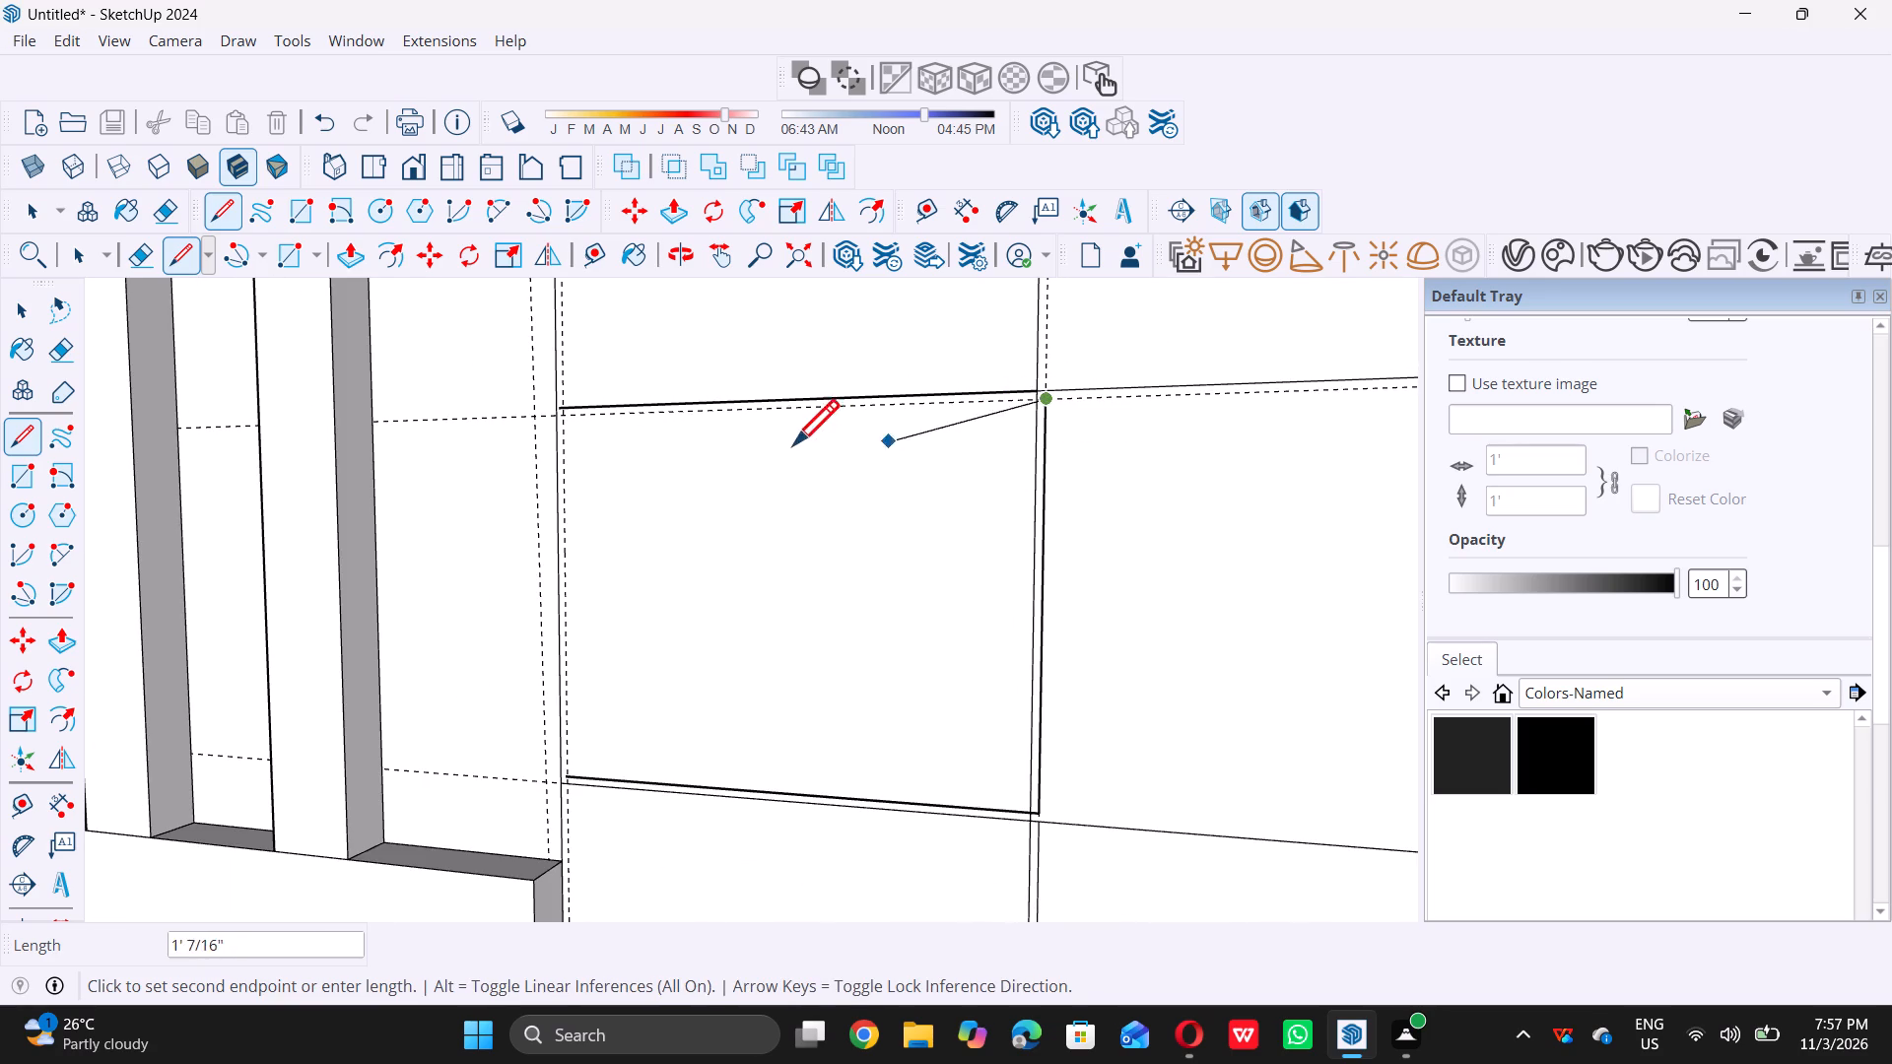
{"action": "scroll", "coordinate": [541, 423], "scroll_direction": "up", "scroll_amount": 14}
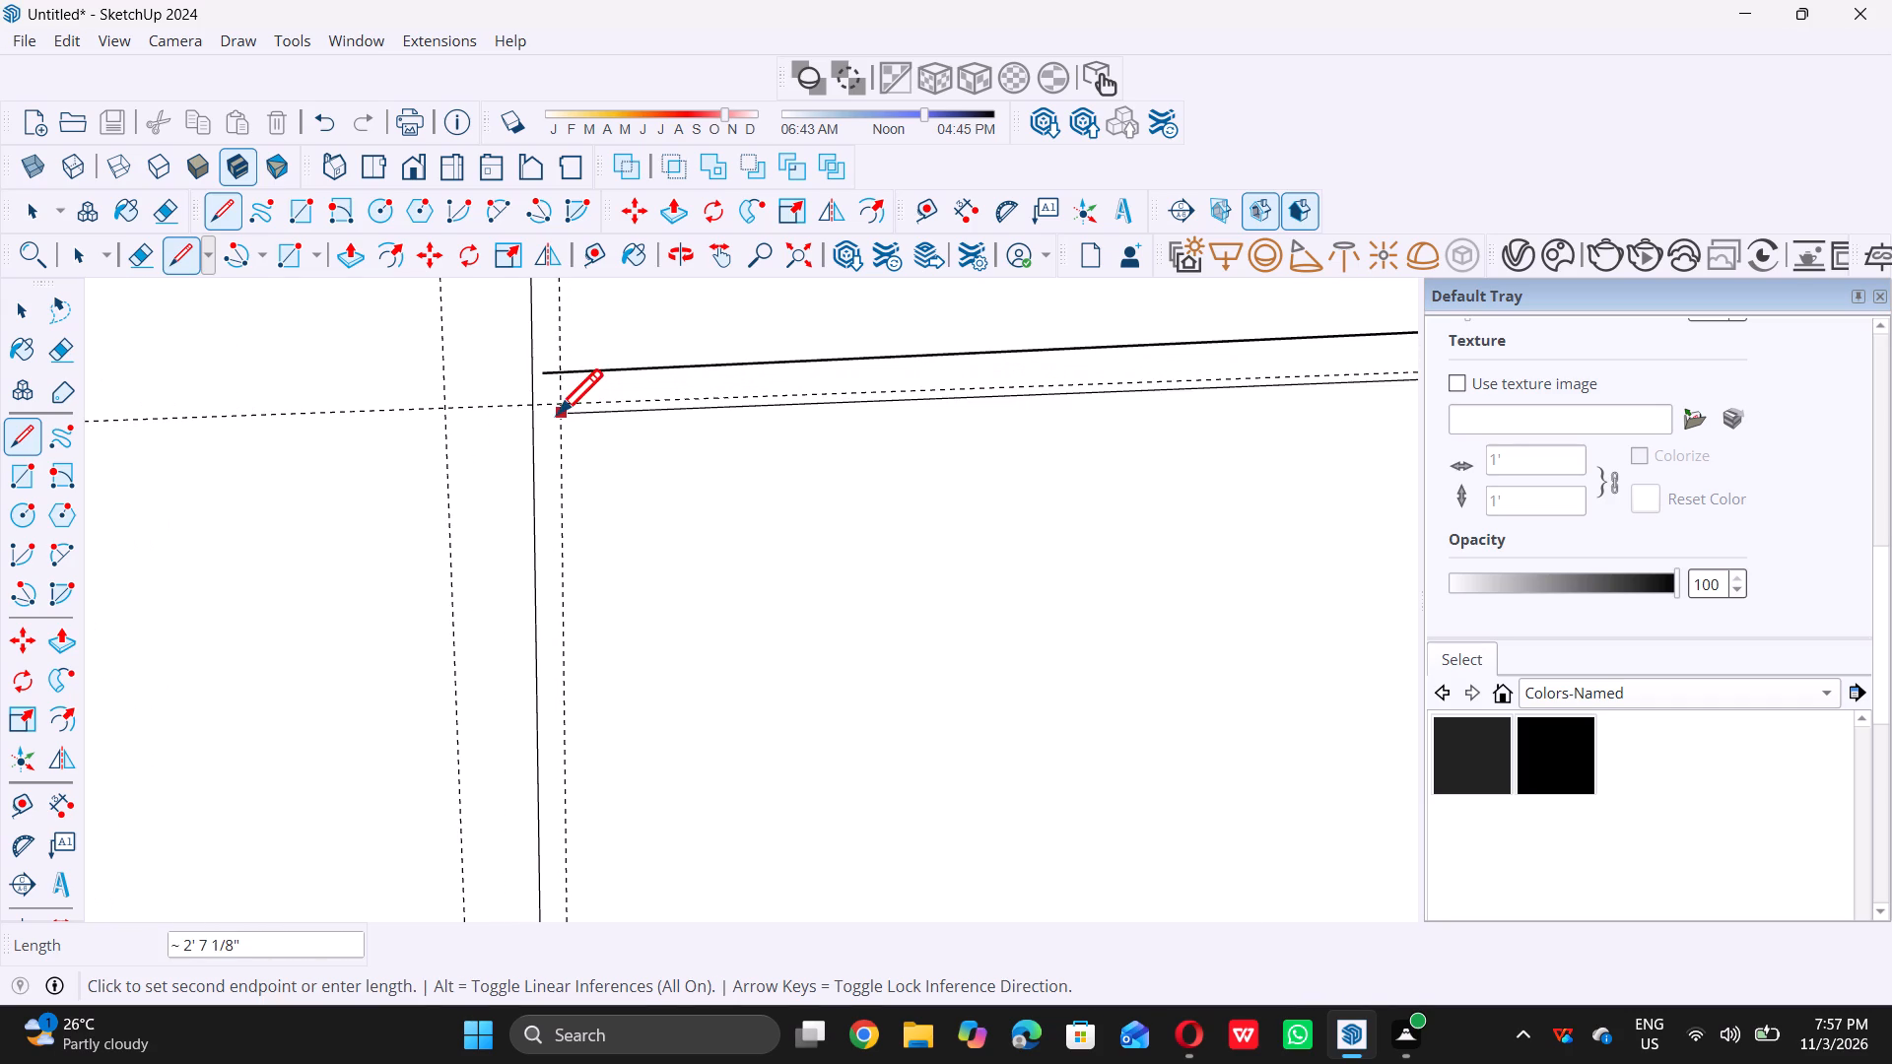
{"action": "double_click", "coordinate": [558, 407]}
{"action": "scroll", "coordinate": [558, 406], "scroll_direction": "down", "scroll_amount": 6}
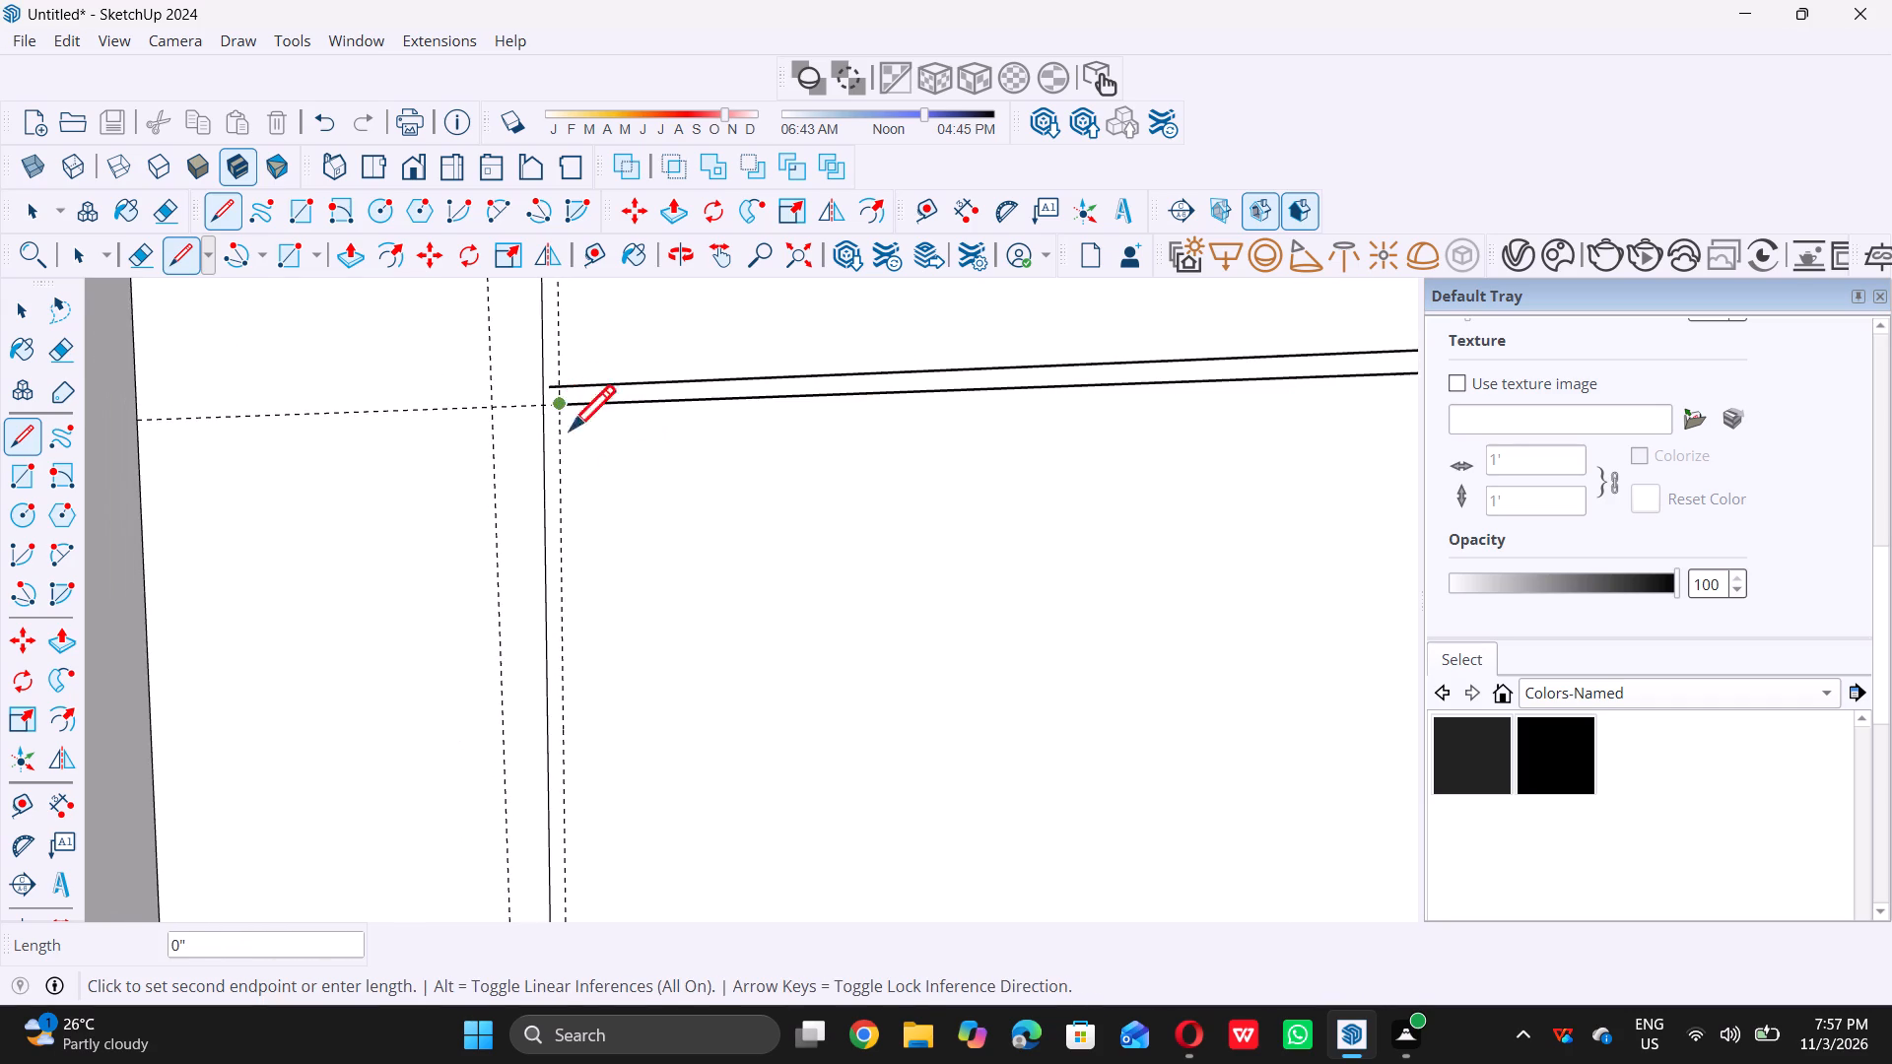
{"action": "scroll", "coordinate": [596, 498], "scroll_direction": "down", "scroll_amount": 14}
{"action": "scroll", "coordinate": [595, 694], "scroll_direction": "up", "scroll_amount": 6}
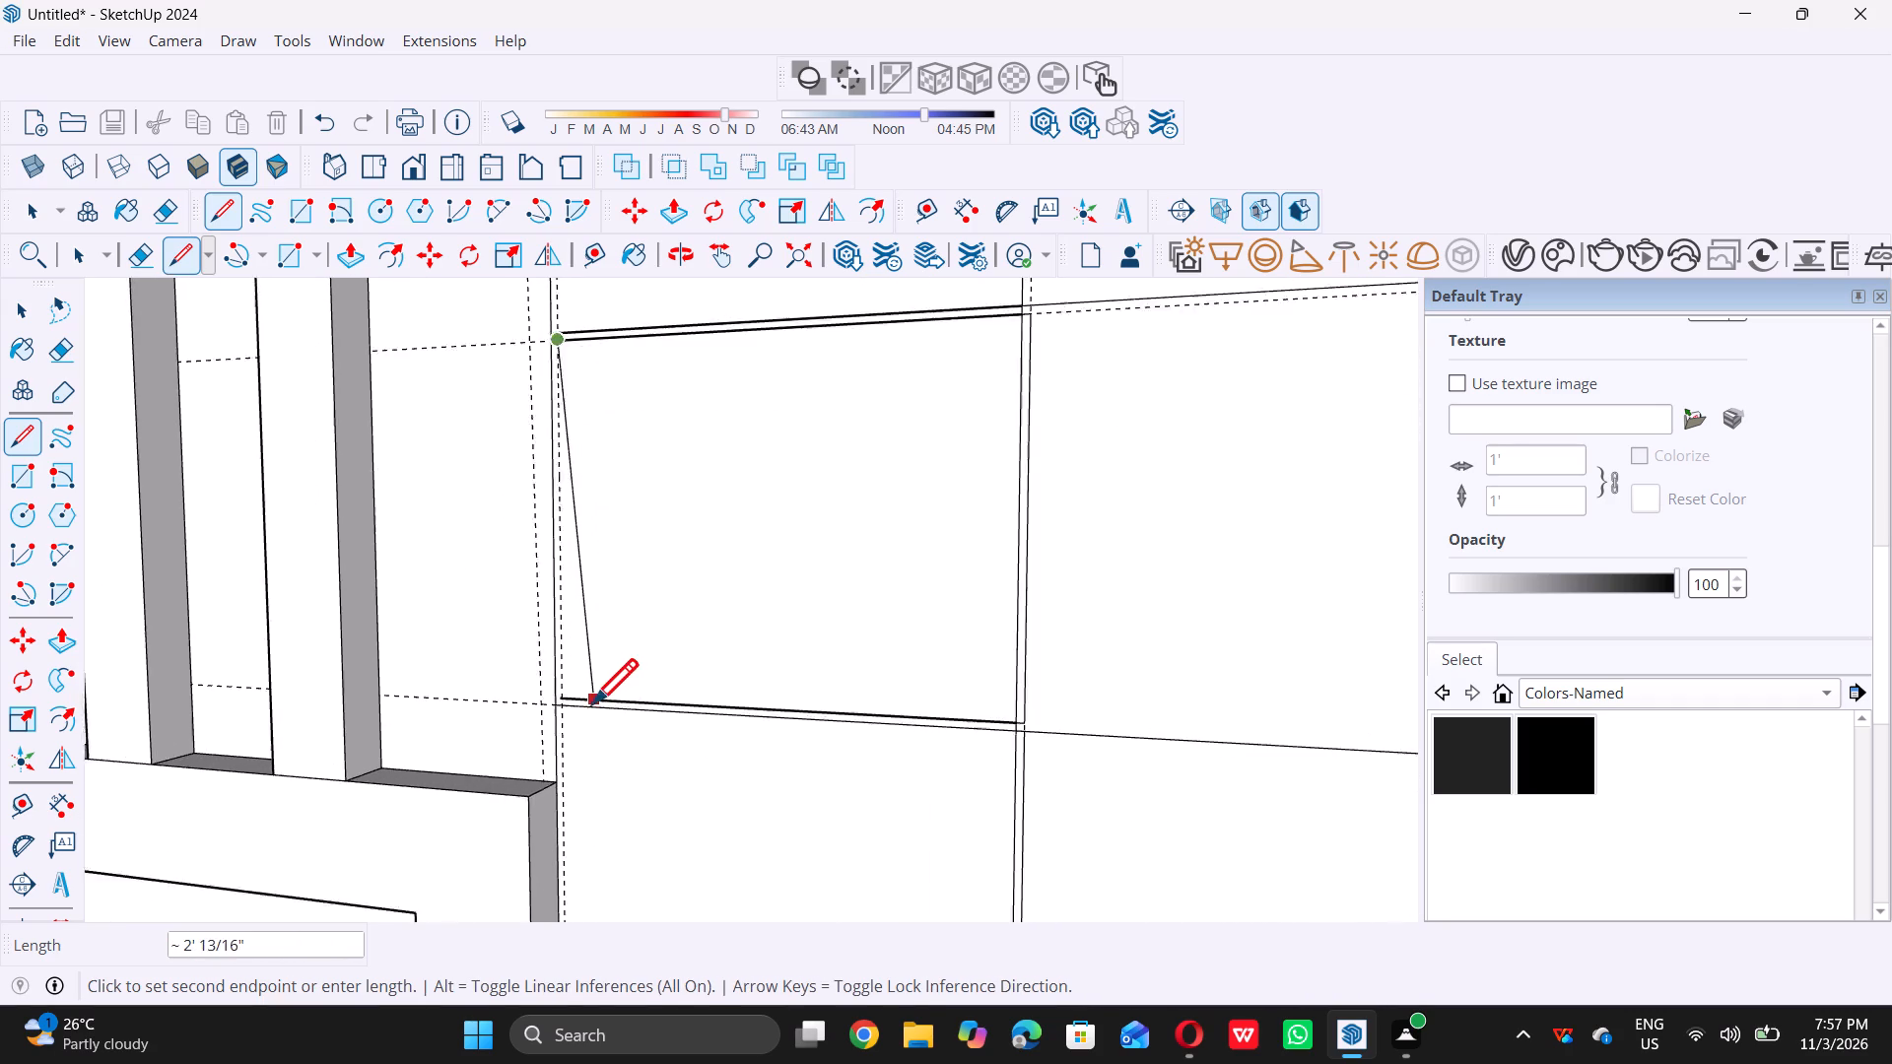
{"action": "scroll", "coordinate": [552, 713], "scroll_direction": "up", "scroll_amount": 6}
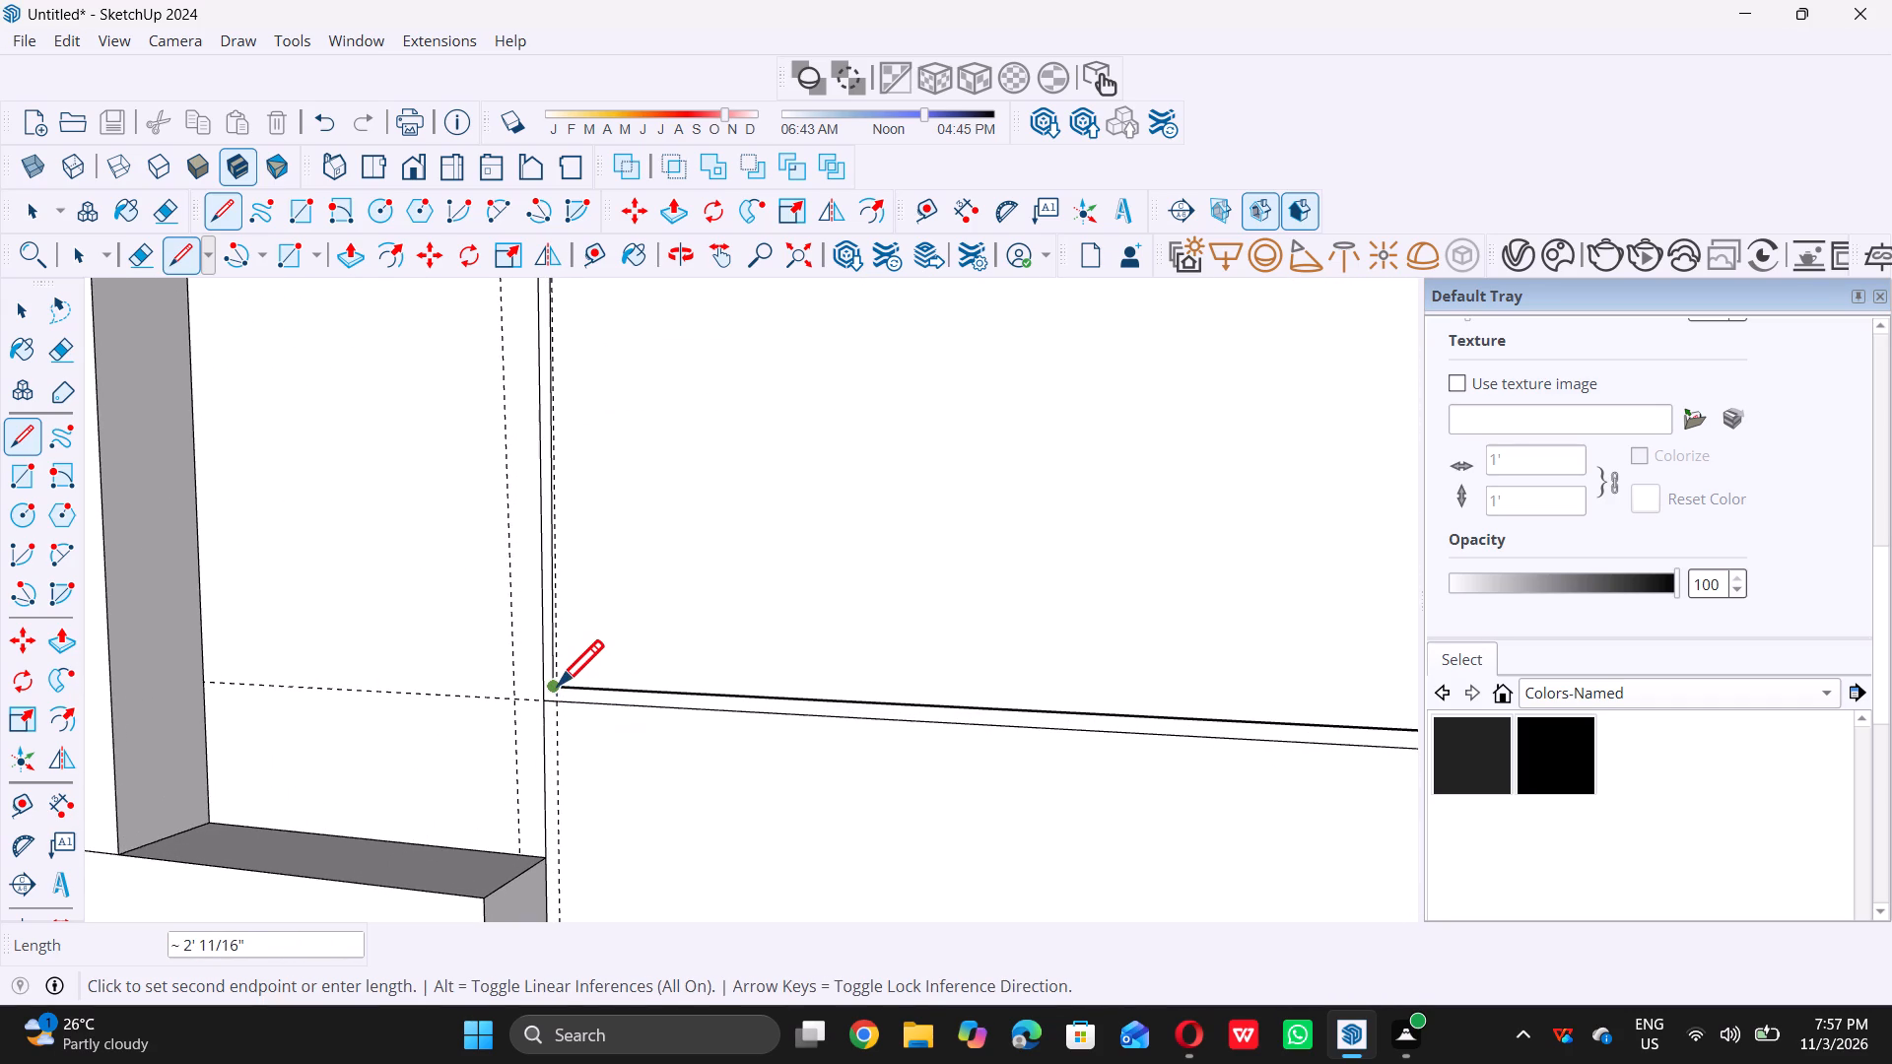
{"action": "scroll", "coordinate": [558, 685], "scroll_direction": "up", "scroll_amount": 9}
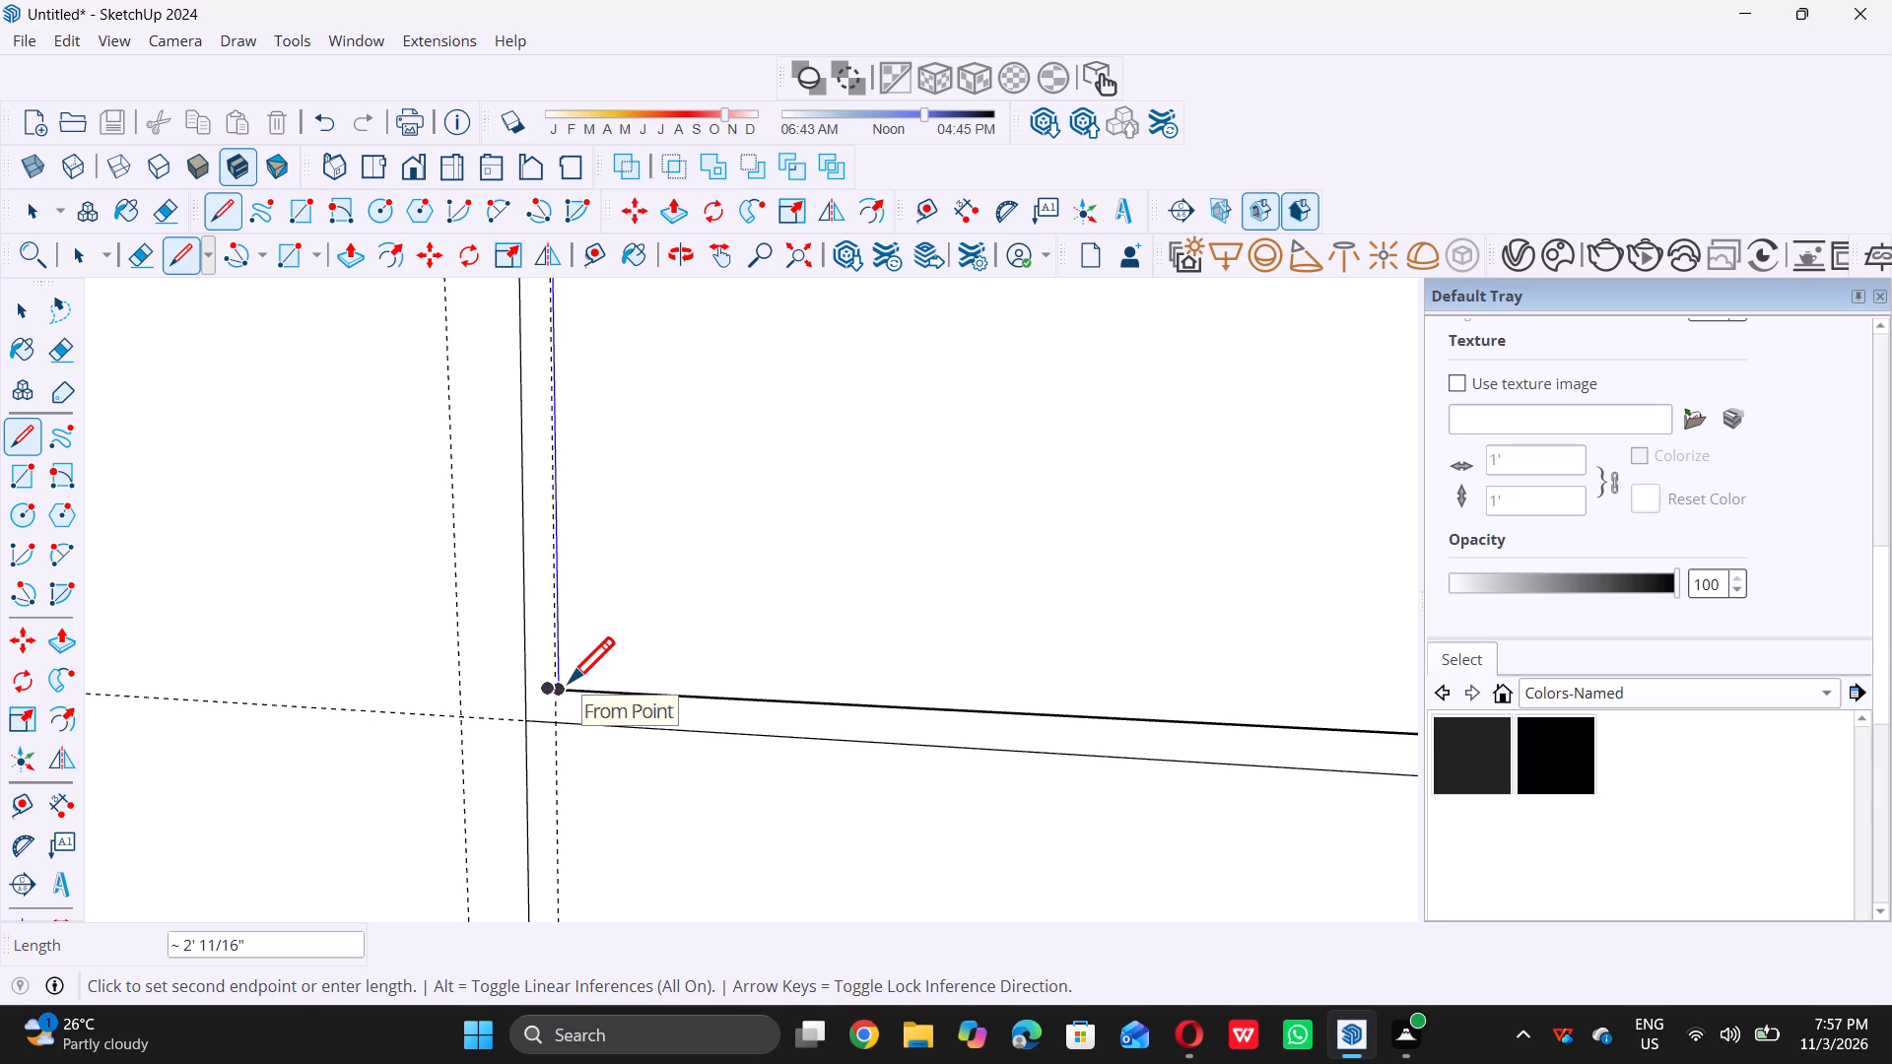
{"action": "scroll", "coordinate": [558, 686], "scroll_direction": "up", "scroll_amount": 12}
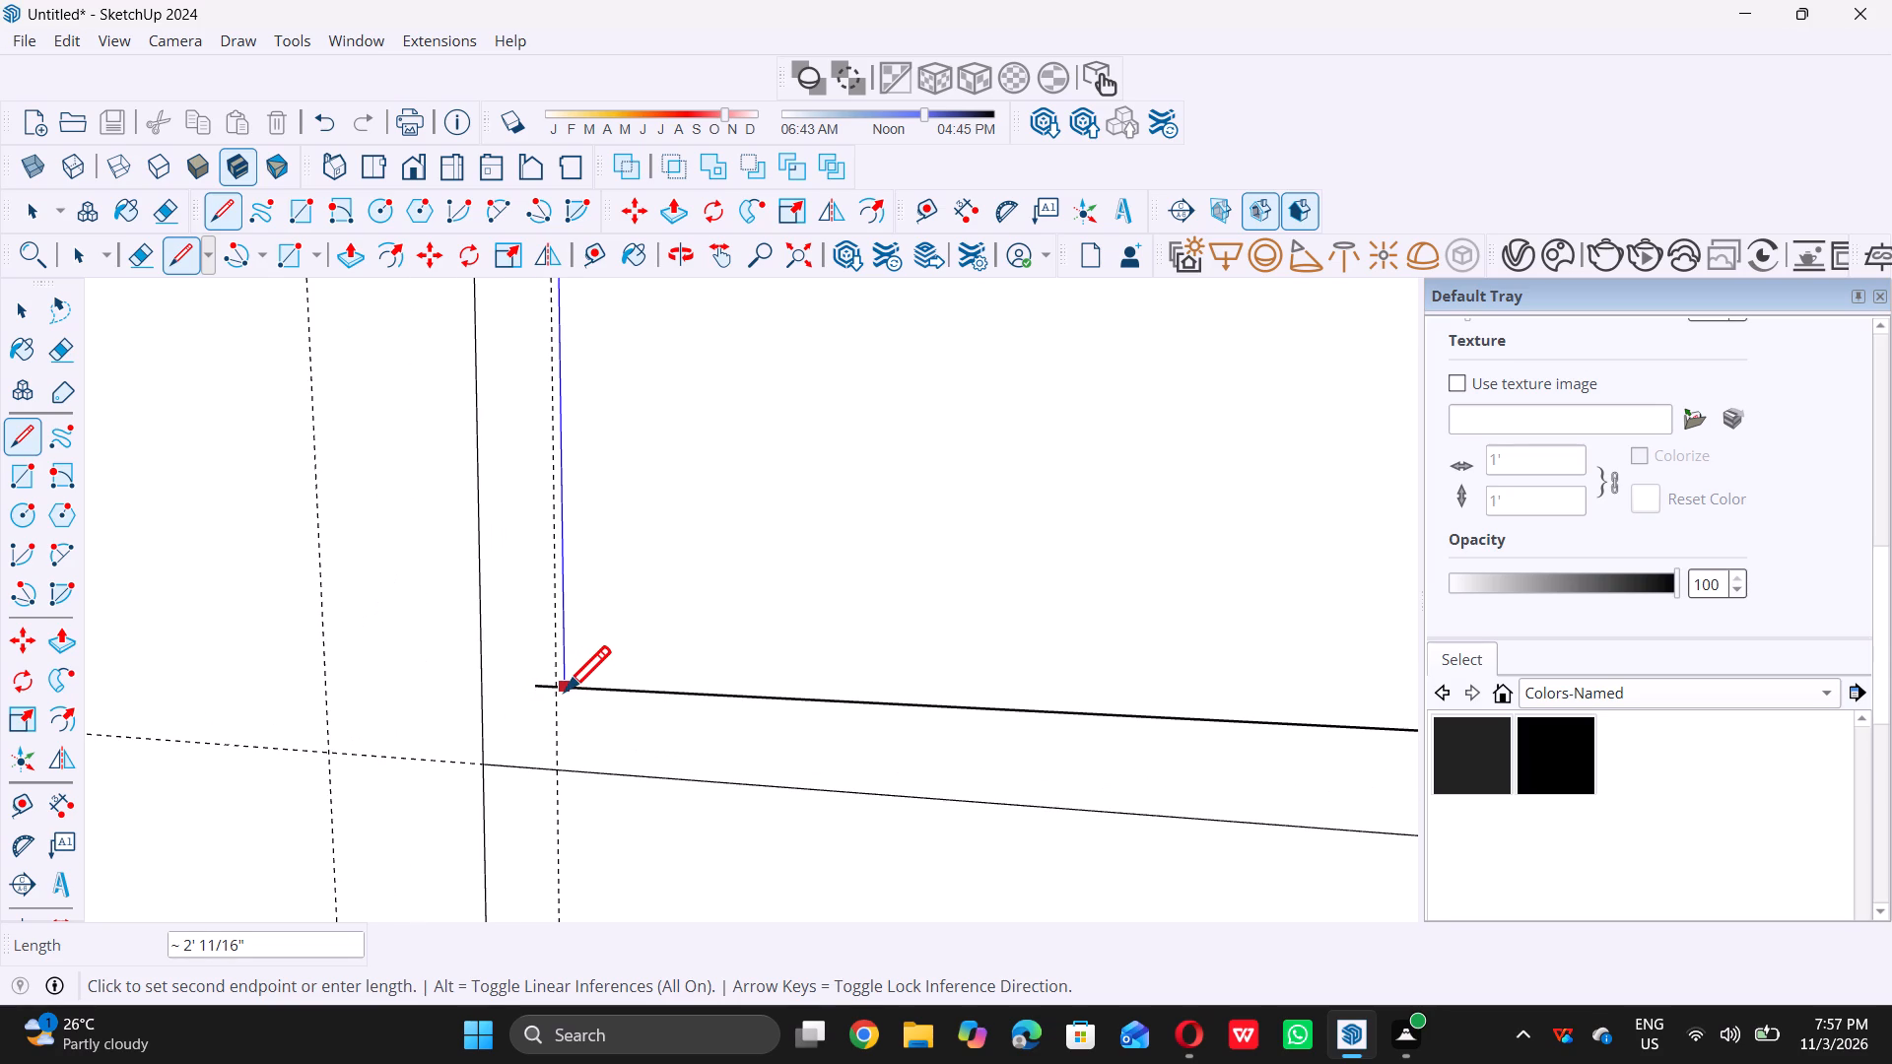
{"action": "double_click", "coordinate": [560, 687]}
{"action": "scroll", "coordinate": [564, 689], "scroll_direction": "down", "scroll_amount": 3}
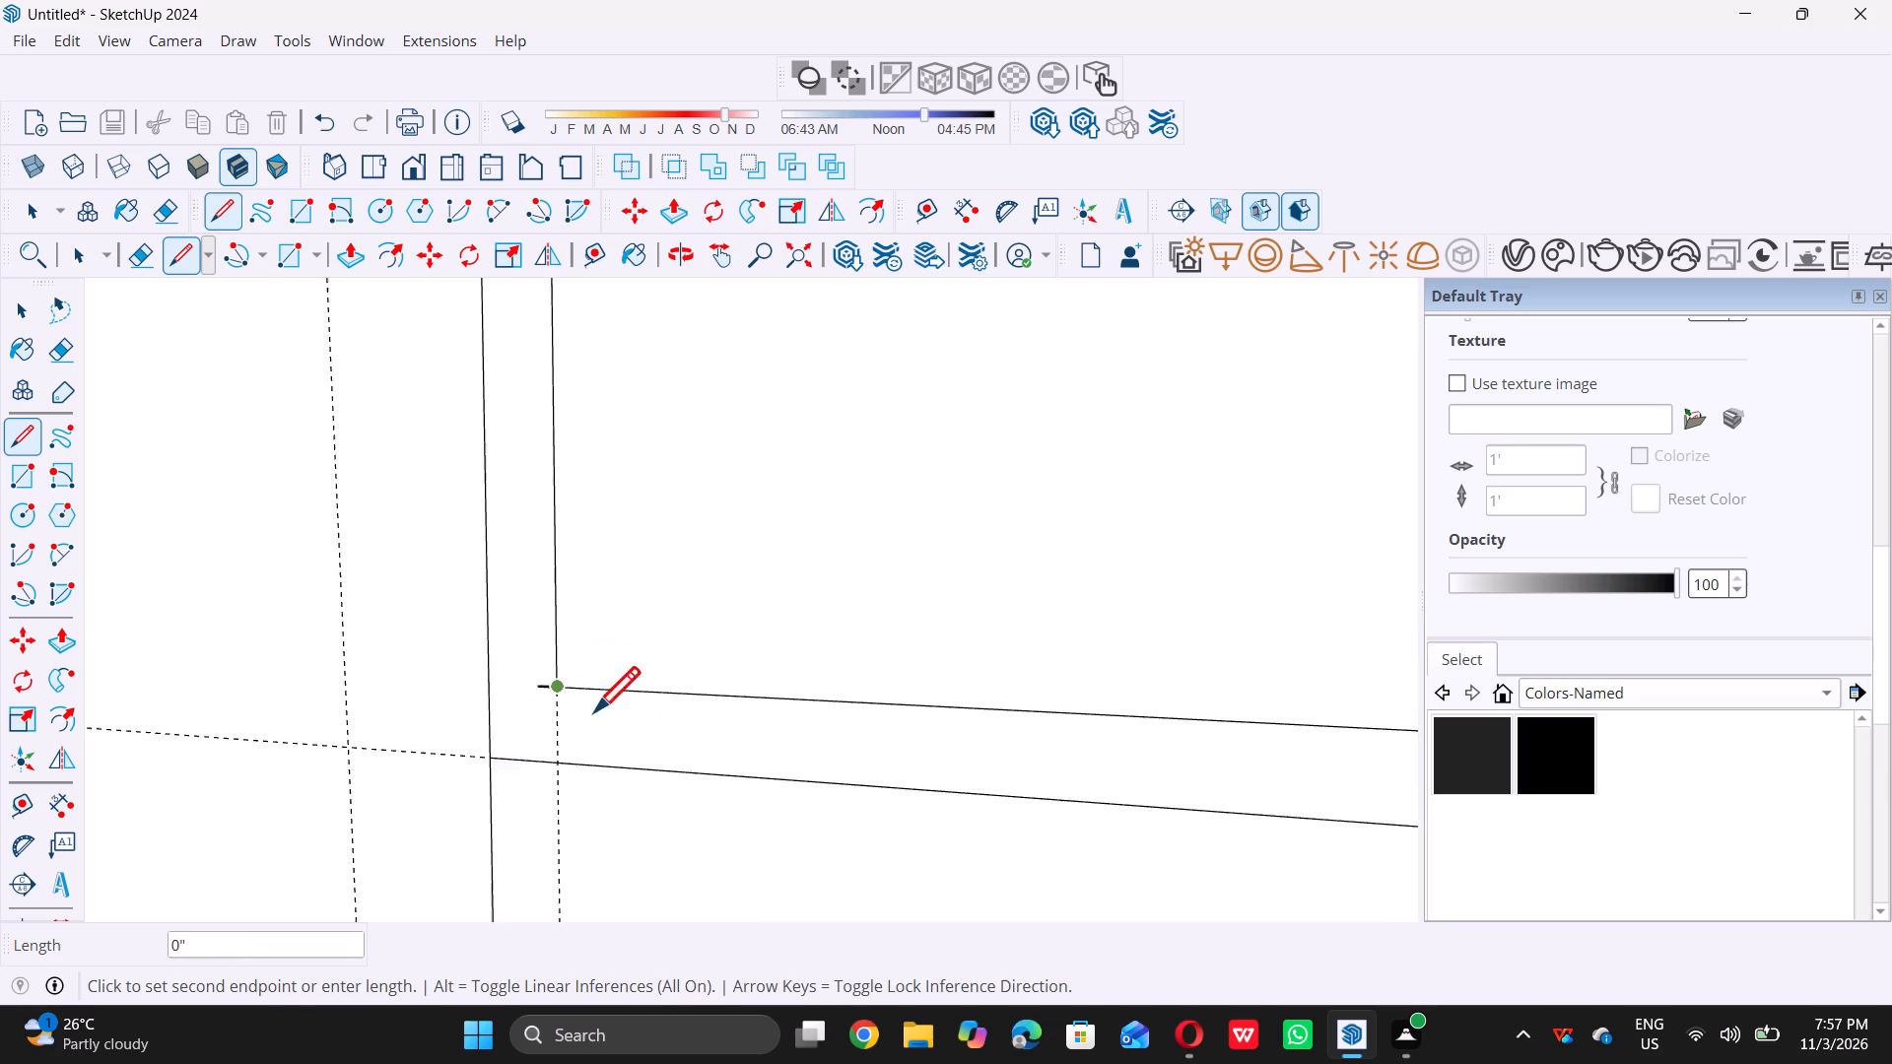
{"action": "scroll", "coordinate": [594, 711], "scroll_direction": "down", "scroll_amount": 20}
{"action": "scroll", "coordinate": [594, 711], "scroll_direction": "down", "scroll_amount": 13}
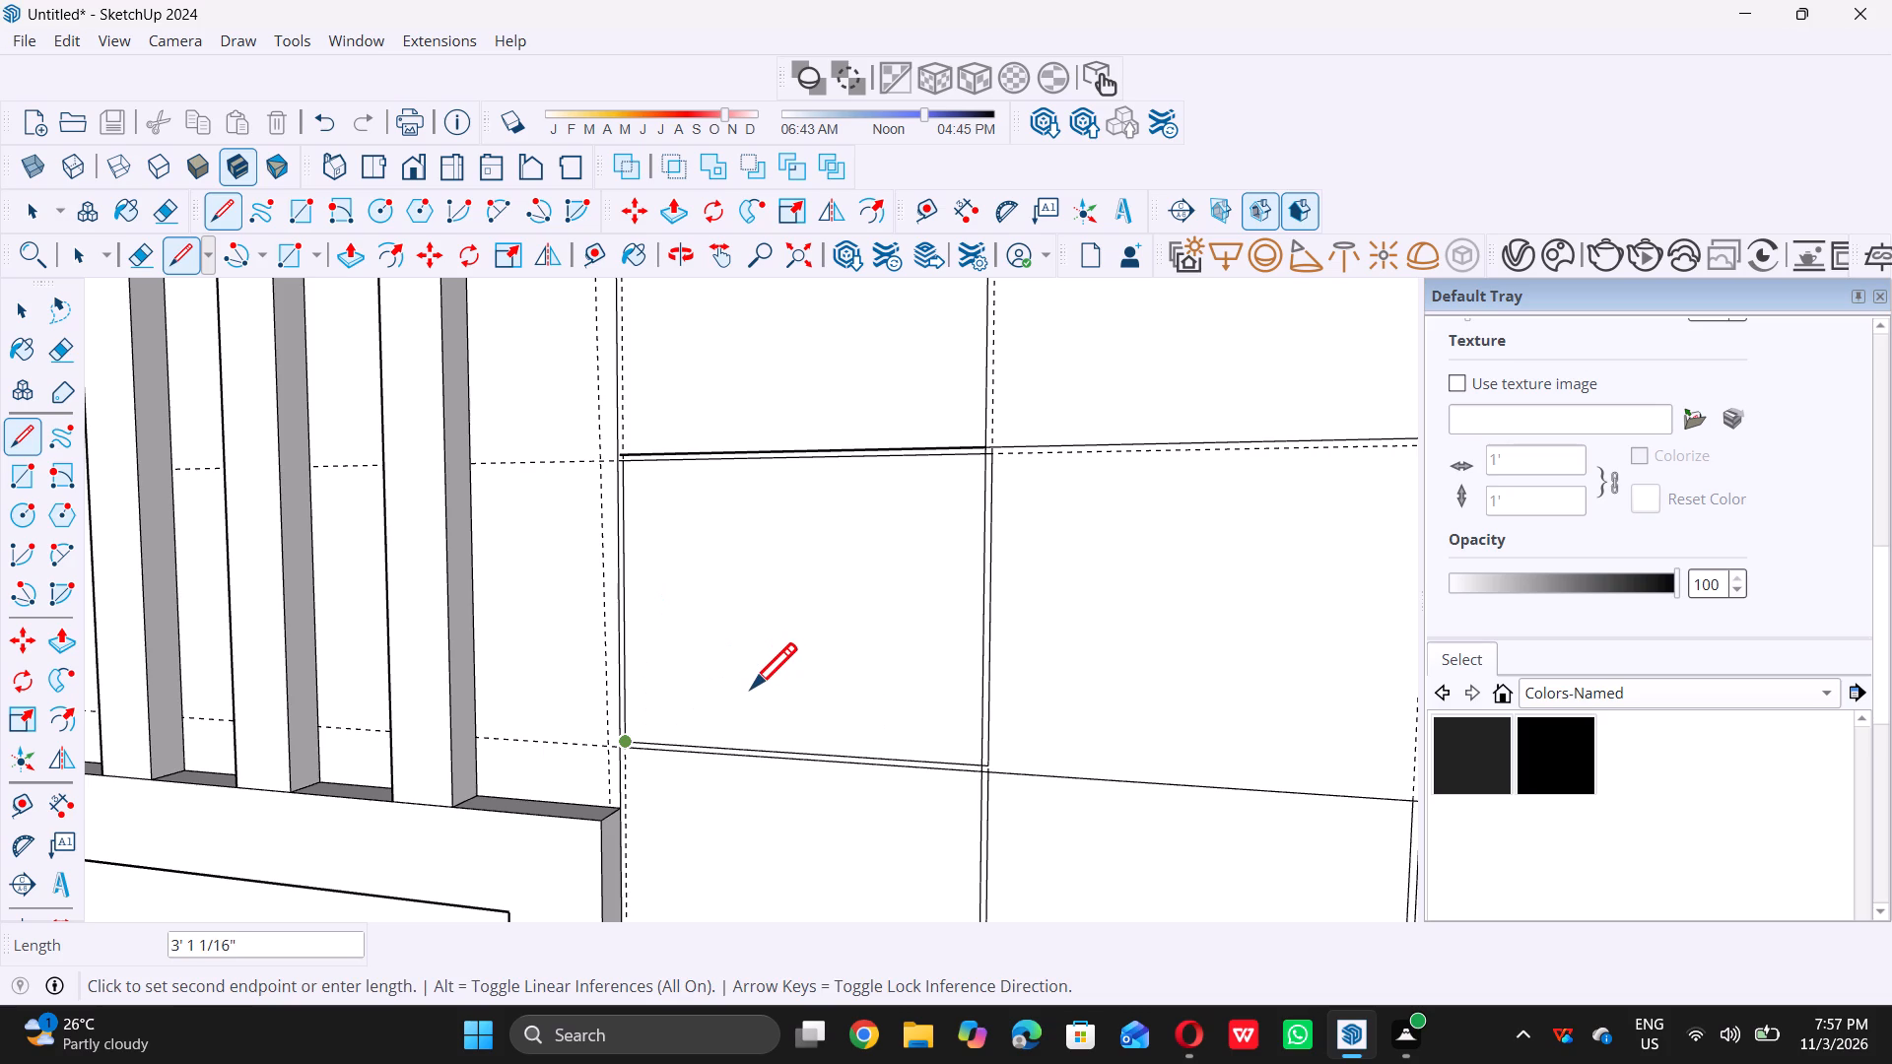
{"action": "key", "text": "space"}
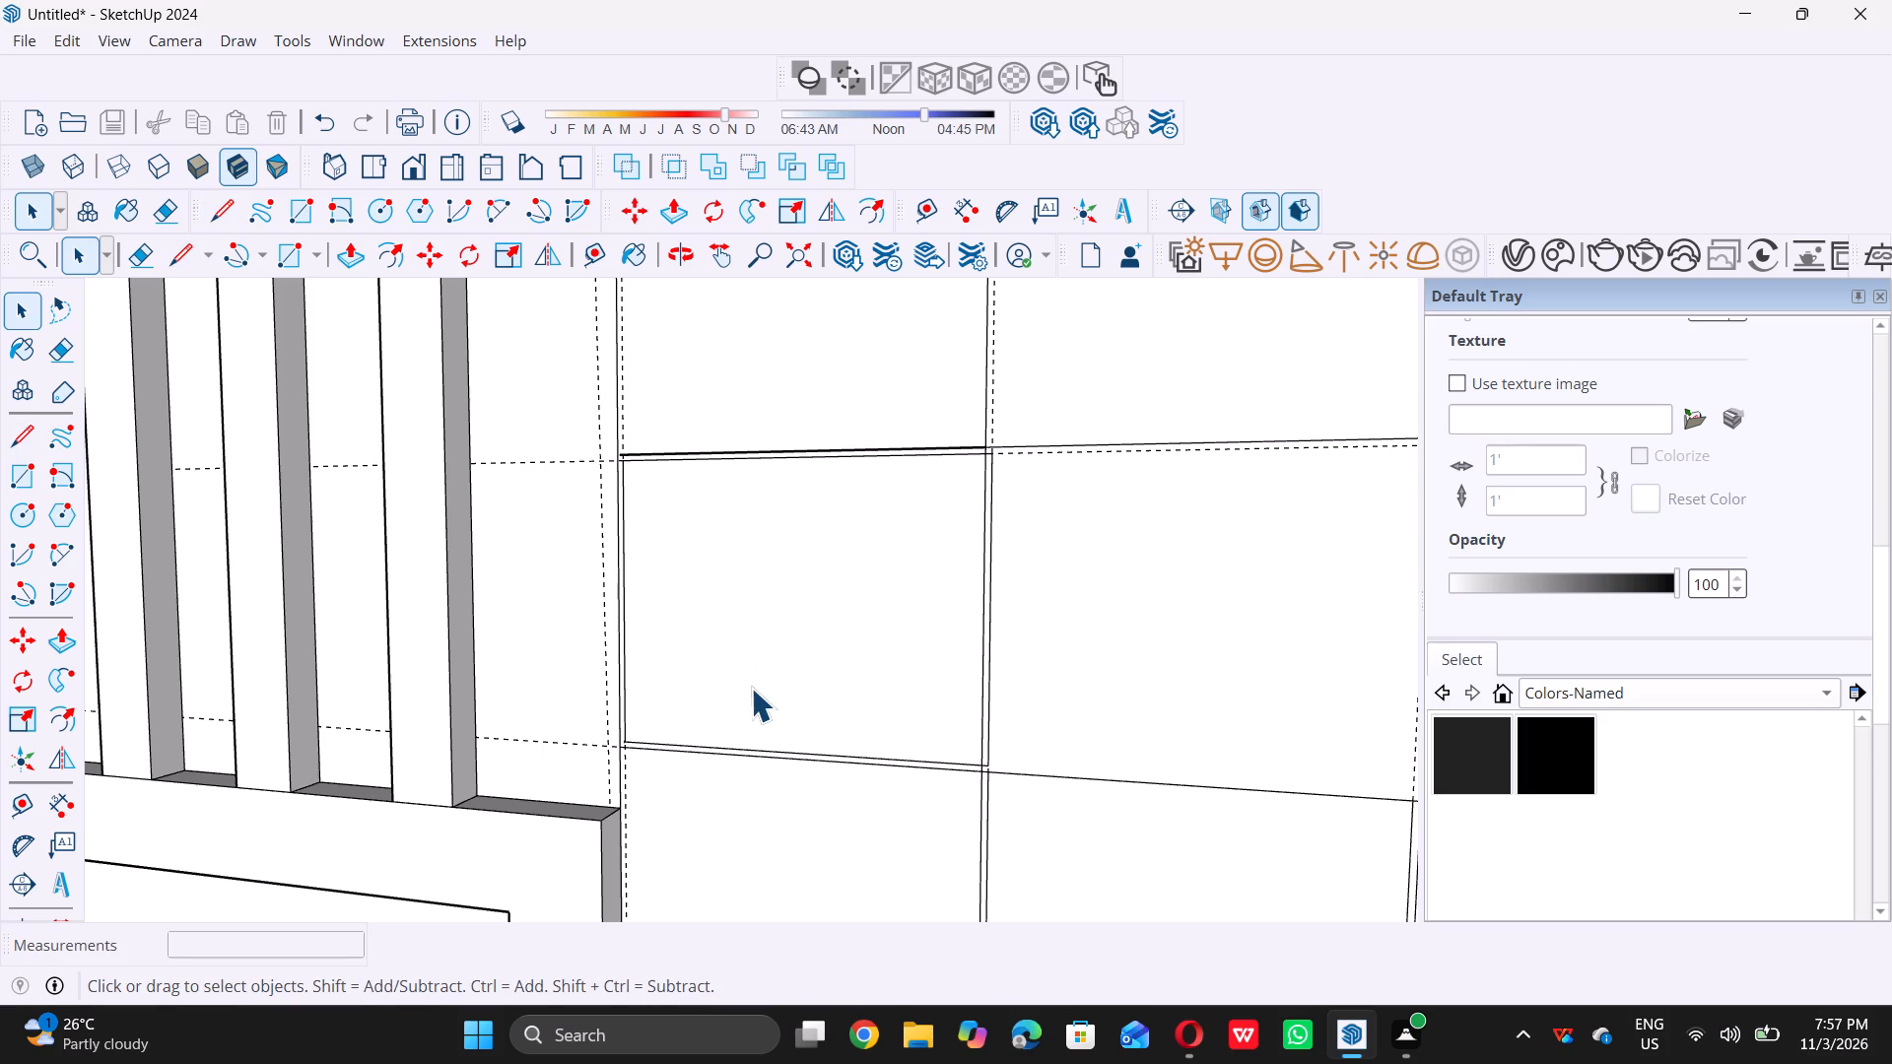
Draw a vertical line about 2' 1" up the first panel's outer inset guide in the top cell, ending at the upper horizontal guide.
{"action": "key", "text": "l"}
{"action": "scroll", "coordinate": [751, 688], "scroll_direction": "down", "scroll_amount": 6}
{"action": "scroll", "coordinate": [675, 369], "scroll_direction": "up", "scroll_amount": 12}
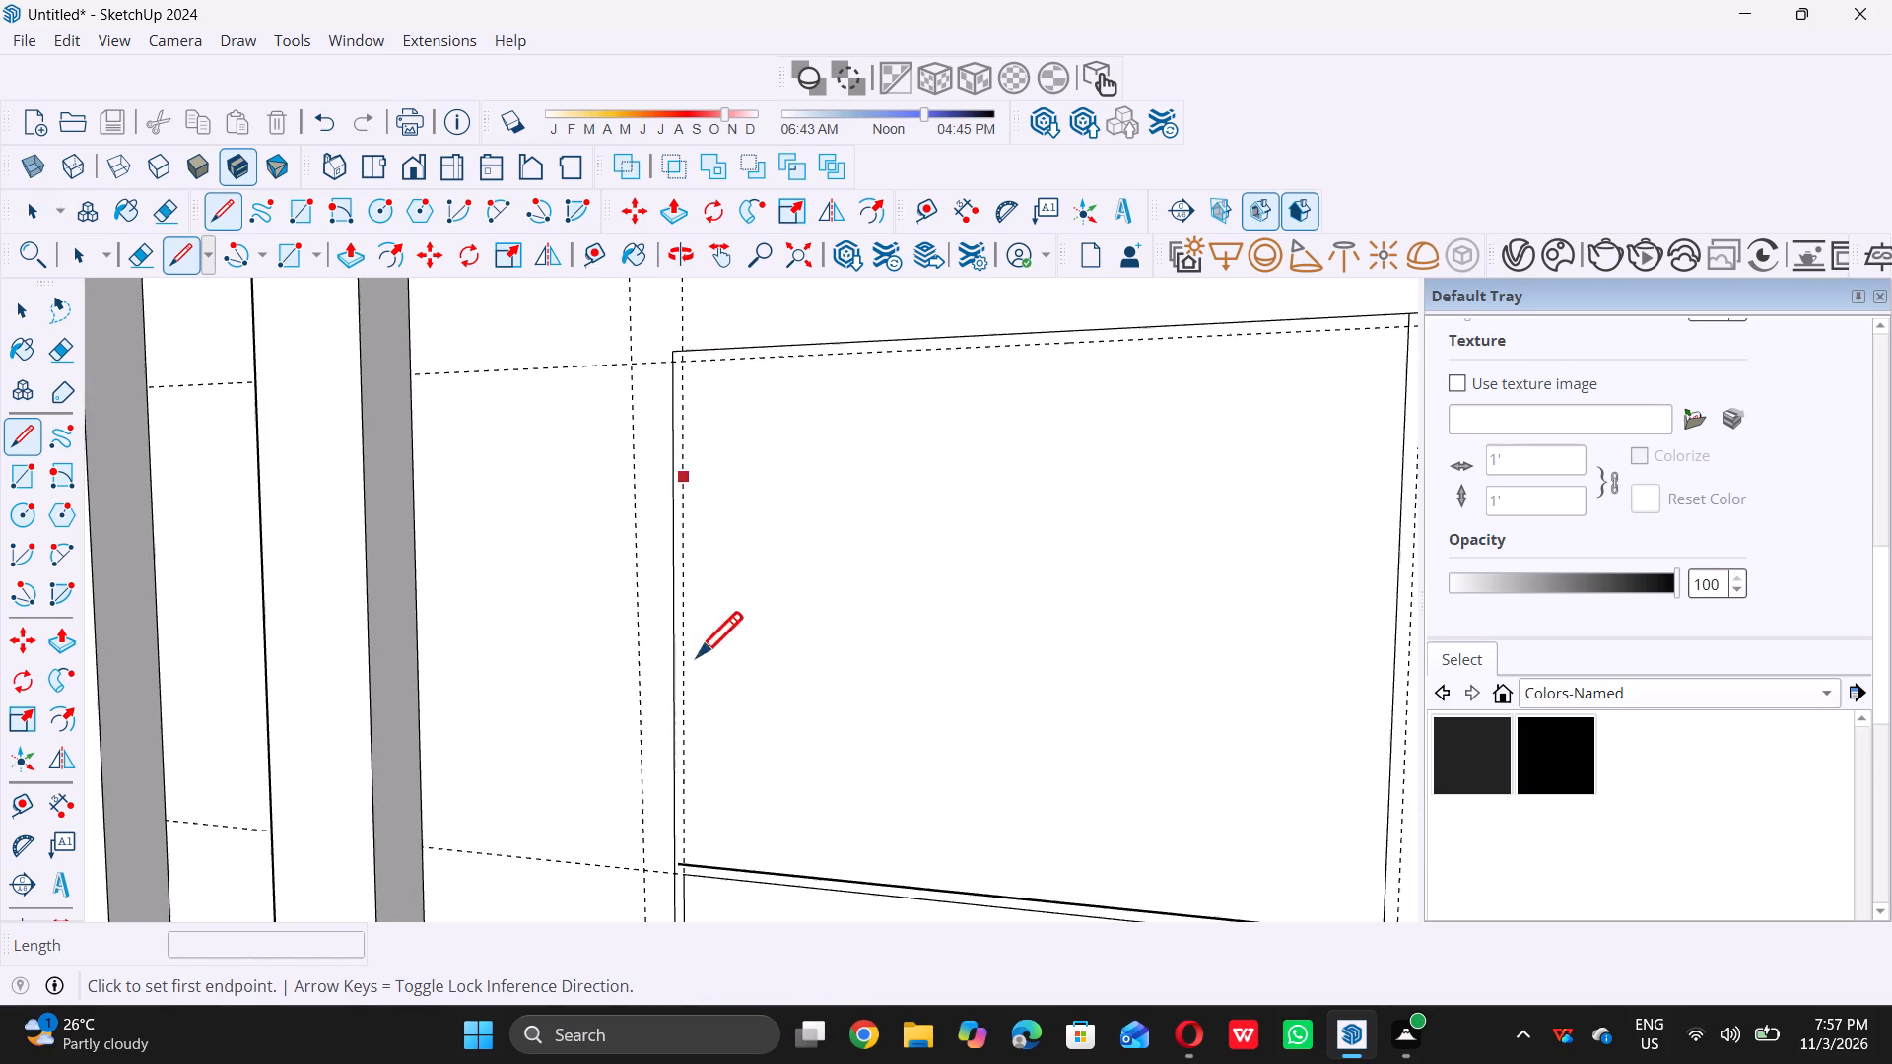
{"action": "scroll", "coordinate": [687, 809], "scroll_direction": "up", "scroll_amount": 3}
{"action": "scroll", "coordinate": [690, 787], "scroll_direction": "down", "scroll_amount": 6}
{"action": "scroll", "coordinate": [693, 784], "scroll_direction": "up", "scroll_amount": 3}
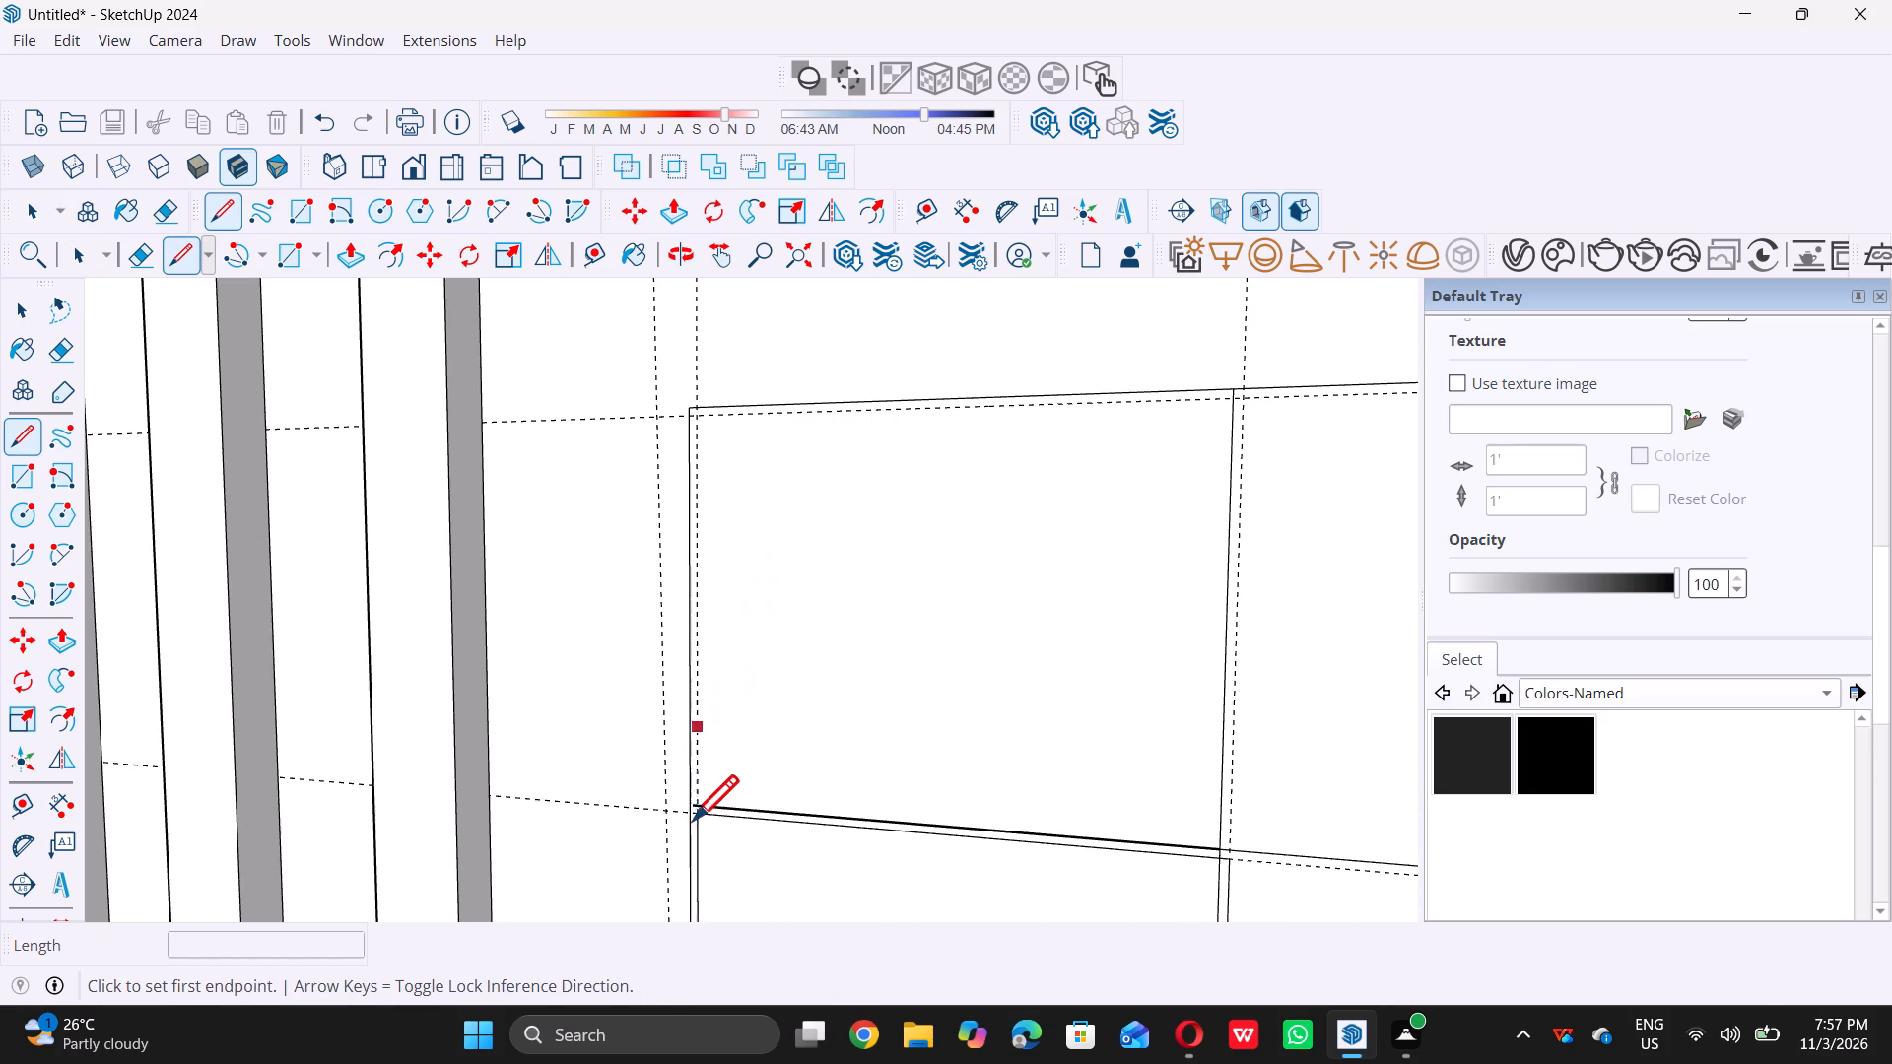
{"action": "scroll", "coordinate": [693, 820], "scroll_direction": "up", "scroll_amount": 9}
{"action": "left_click", "coordinate": [709, 799]}
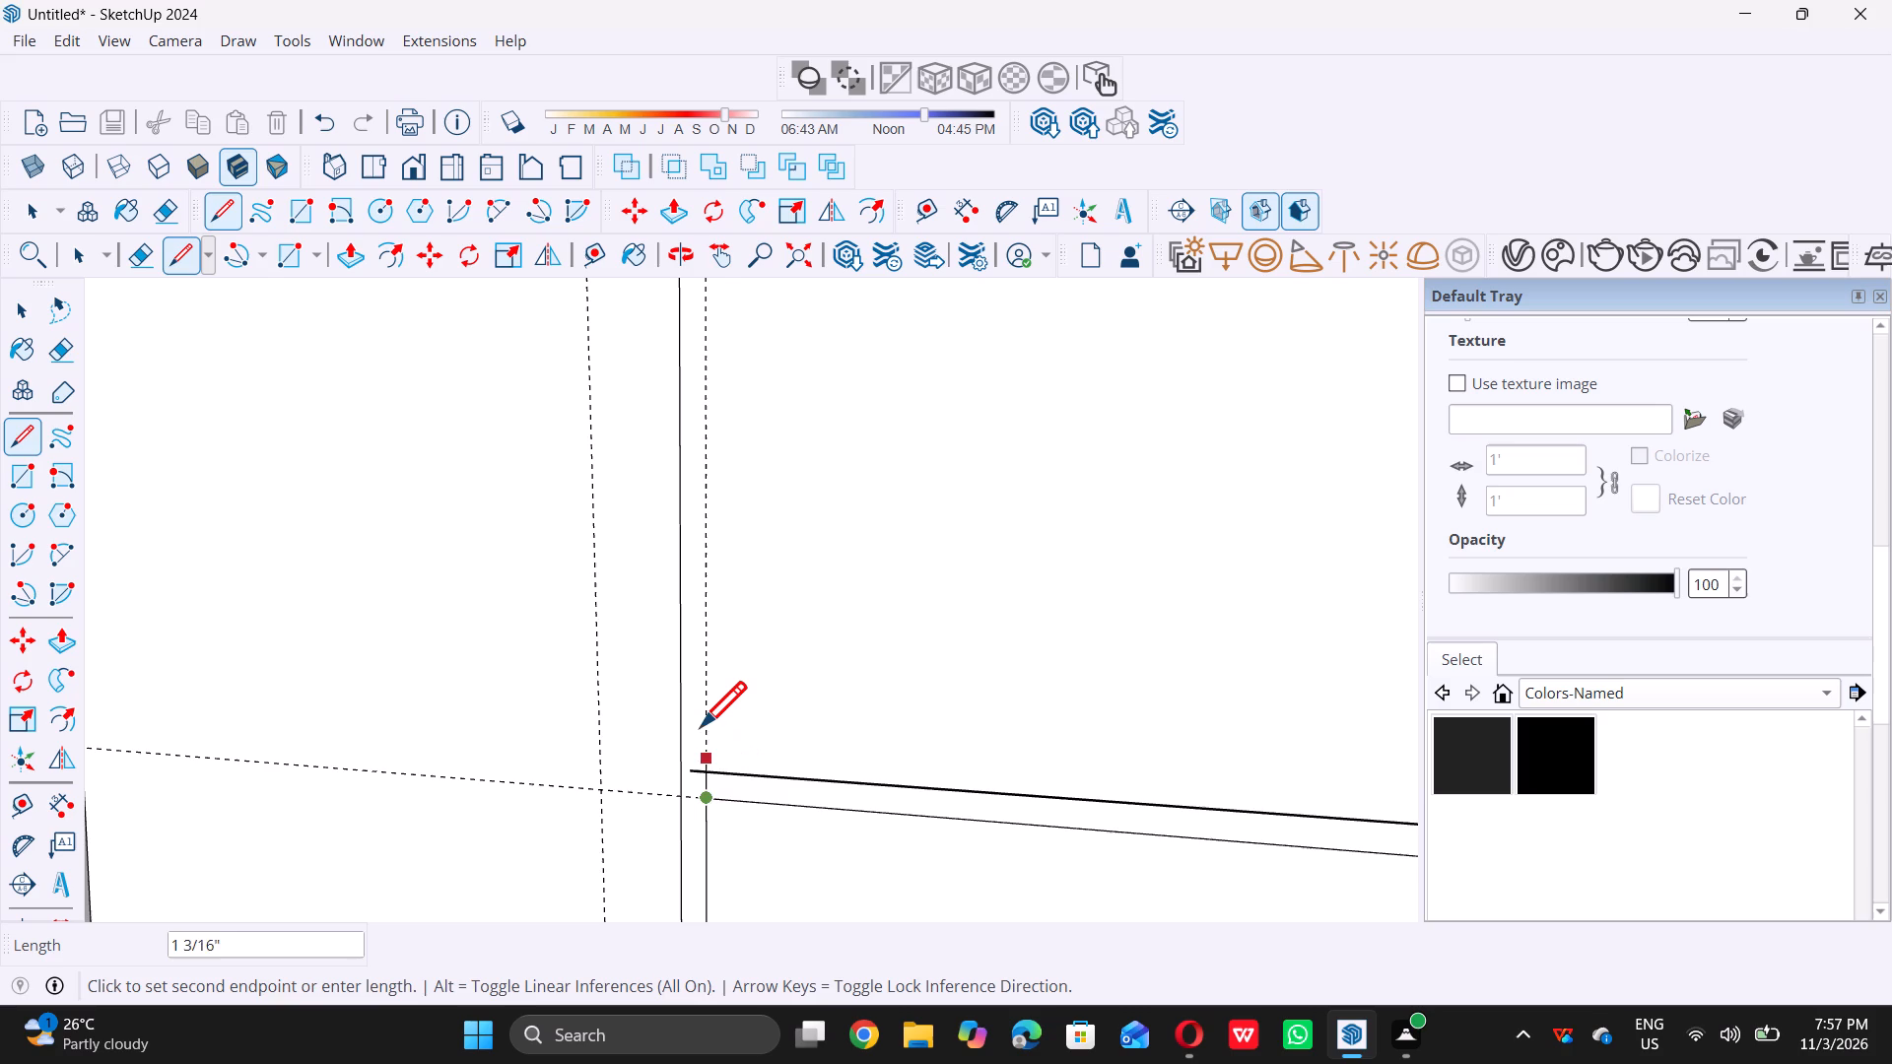
{"action": "scroll", "coordinate": [701, 724], "scroll_direction": "down", "scroll_amount": 18}
{"action": "scroll", "coordinate": [694, 530], "scroll_direction": "up", "scroll_amount": 2}
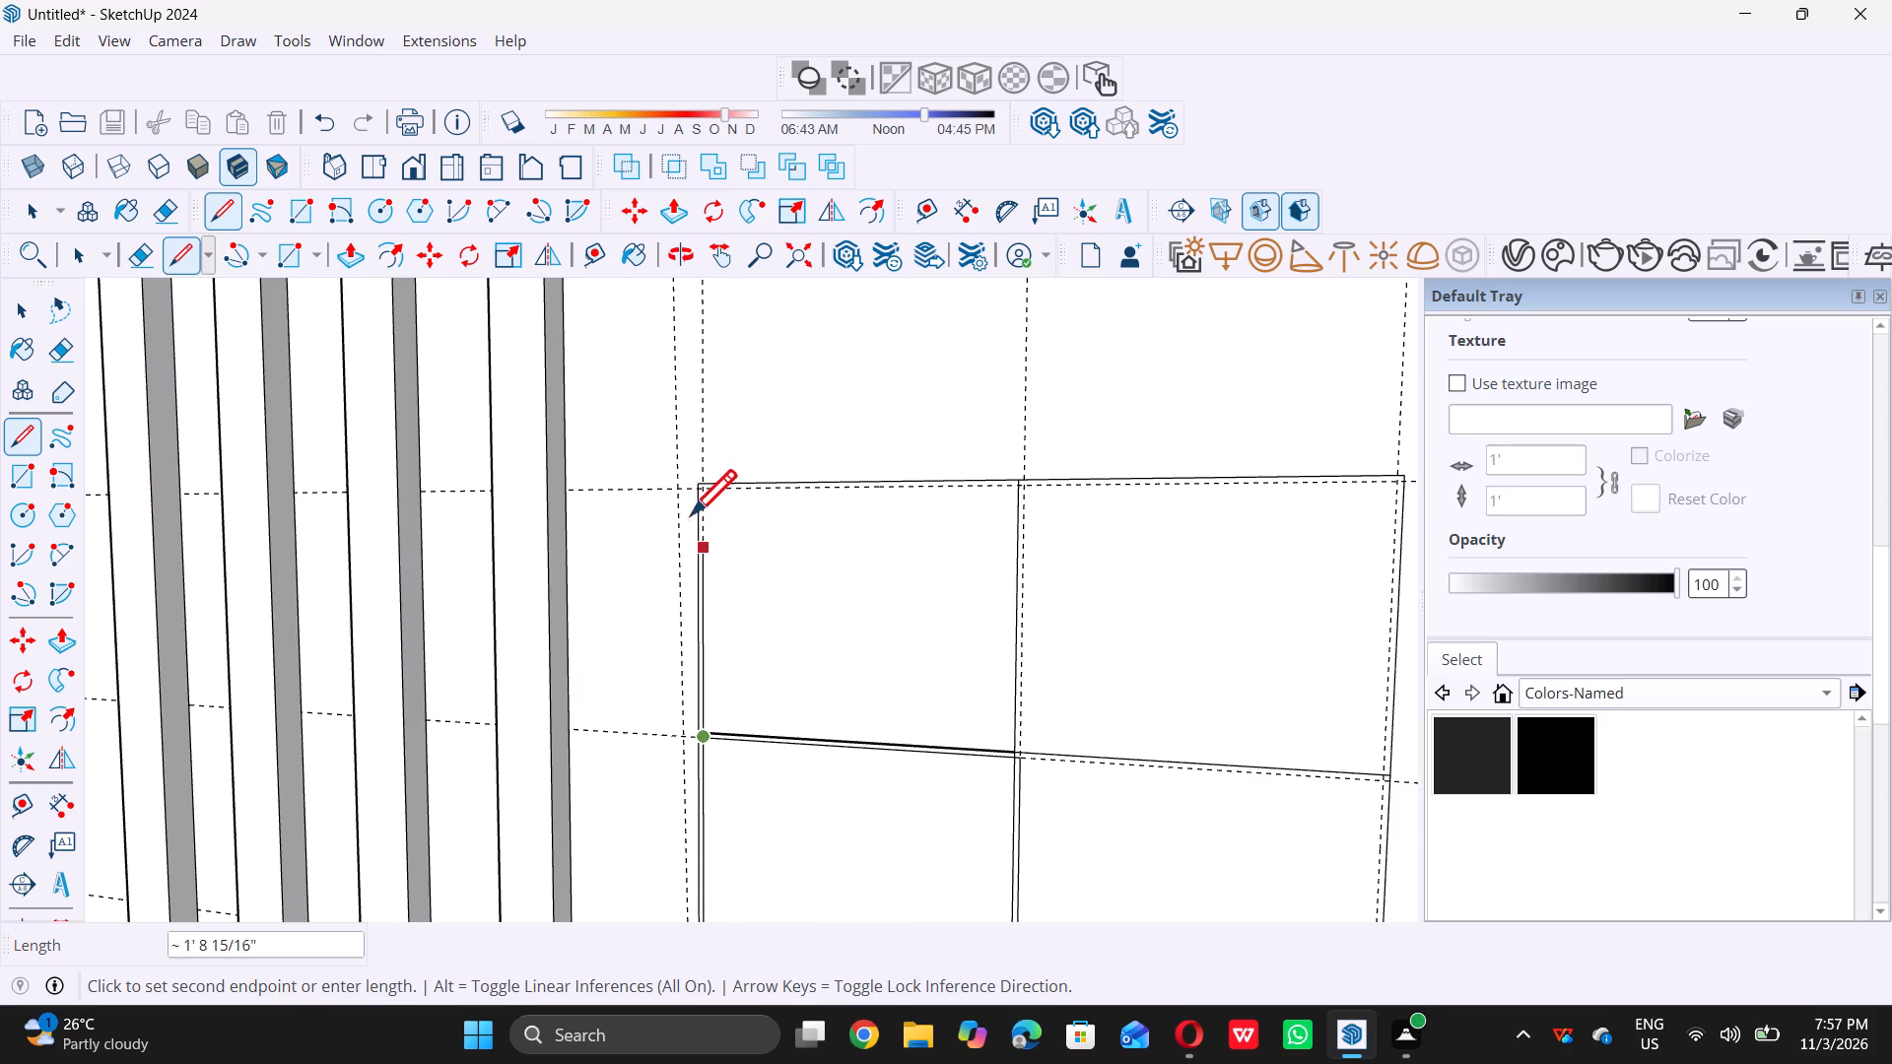
{"action": "scroll", "coordinate": [691, 514], "scroll_direction": "up", "scroll_amount": 10}
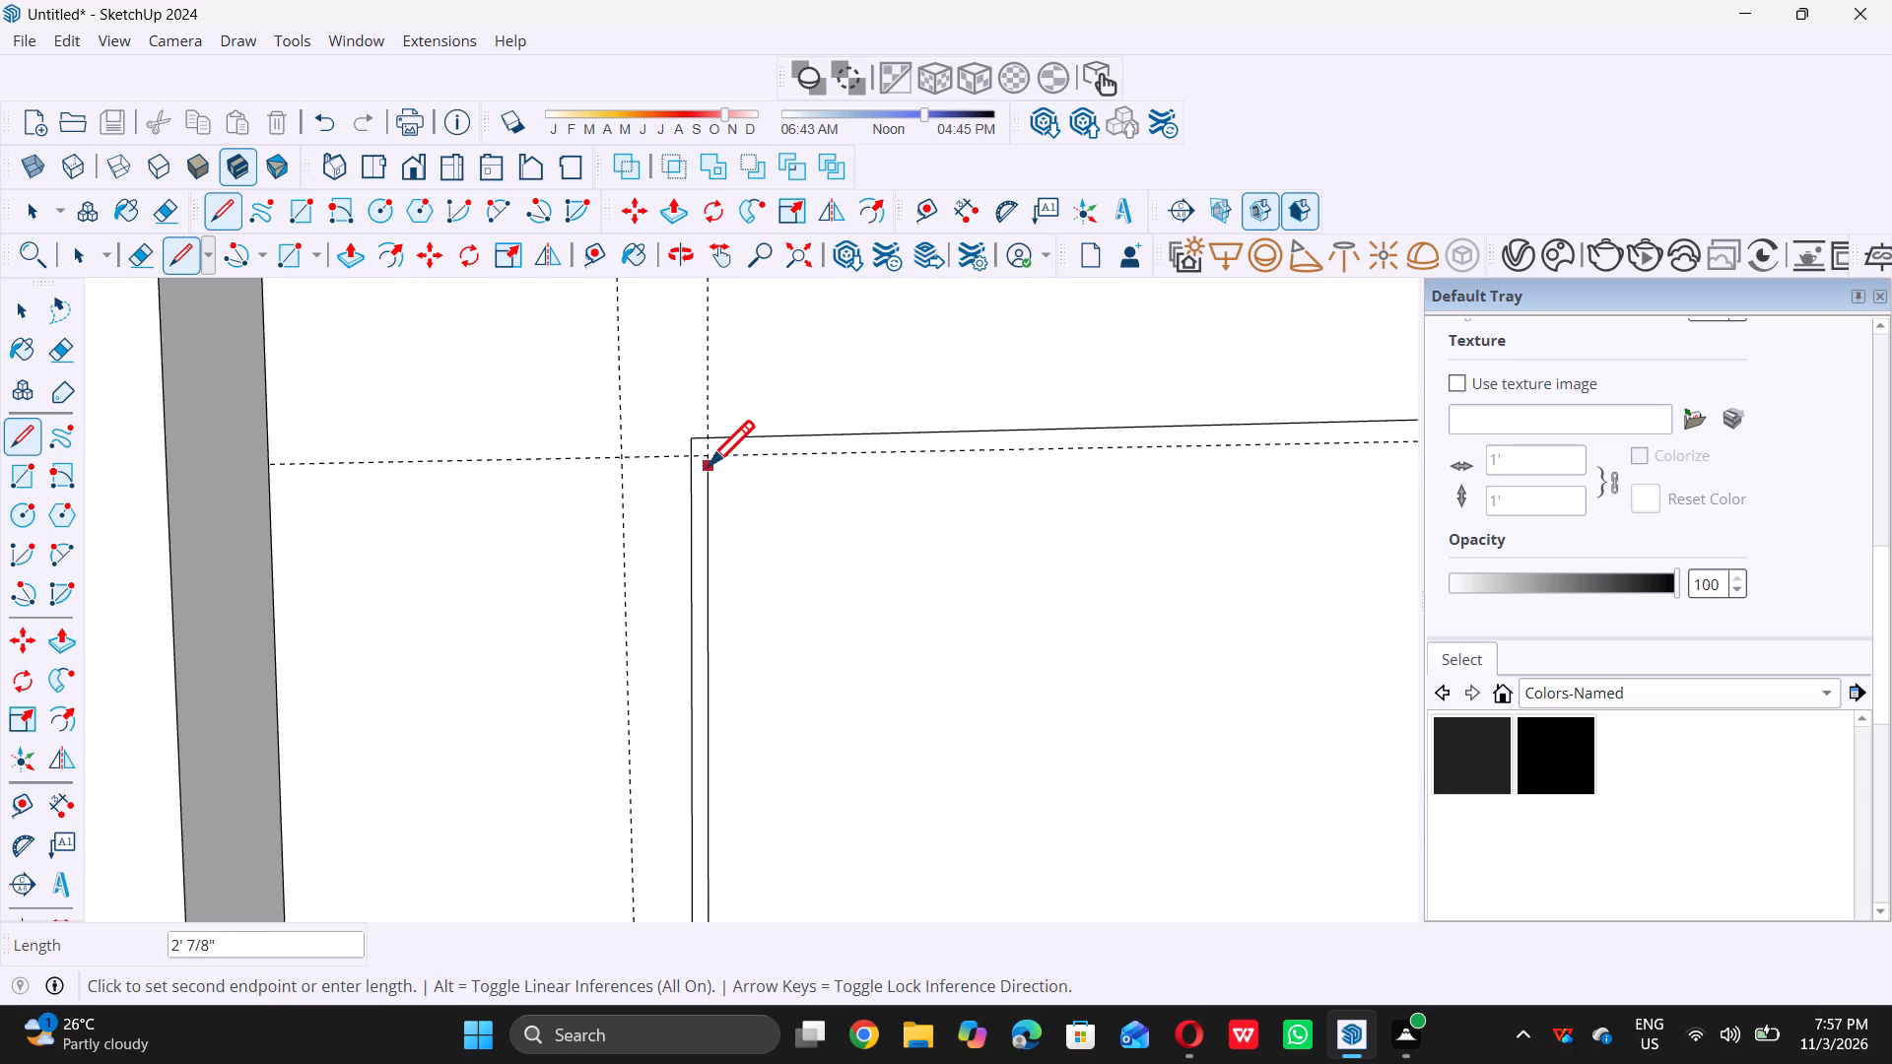
{"action": "scroll", "coordinate": [709, 465], "scroll_direction": "up", "scroll_amount": 4}
{"action": "double_click", "coordinate": [711, 456]}
Draw a line about 2' 6 1/2" along the top cell's upper horizontal guide, across to the central vertical line.
{"action": "scroll", "coordinate": [795, 465], "scroll_direction": "down", "scroll_amount": 3}
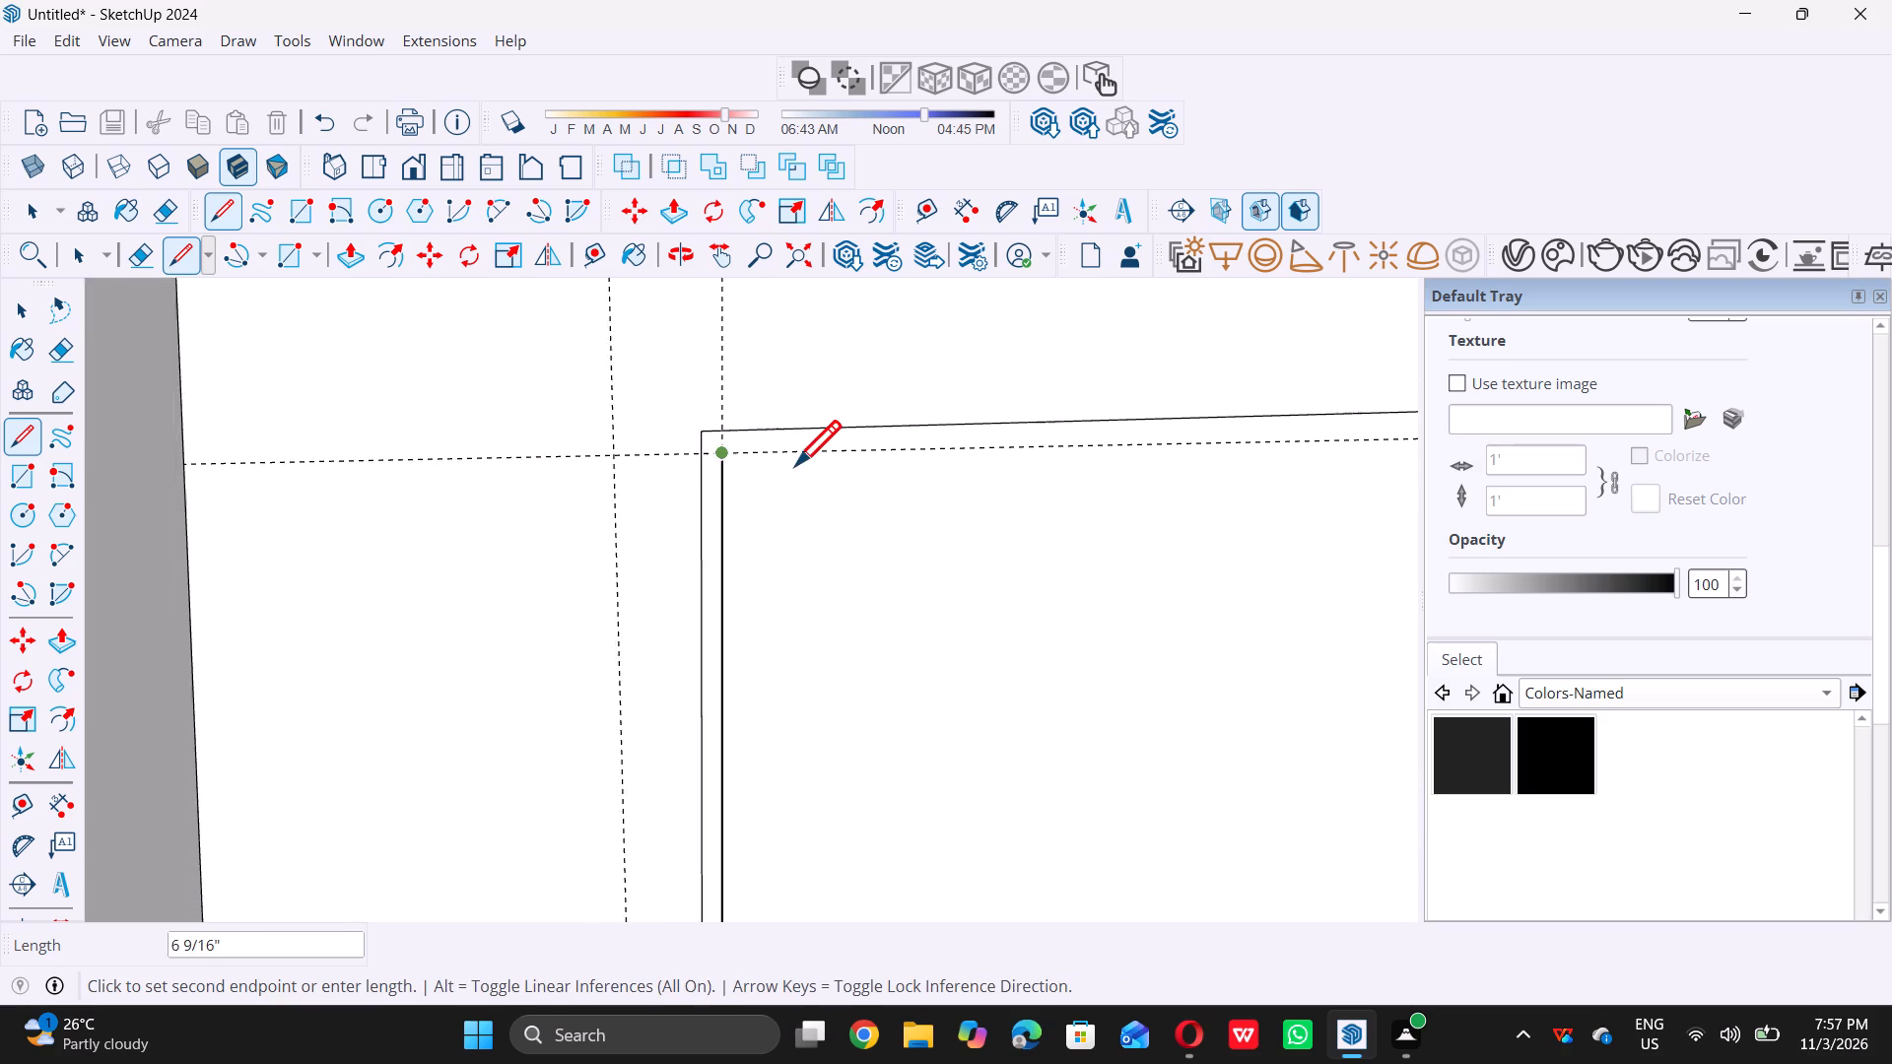
{"action": "scroll", "coordinate": [795, 465], "scroll_direction": "down", "scroll_amount": 15}
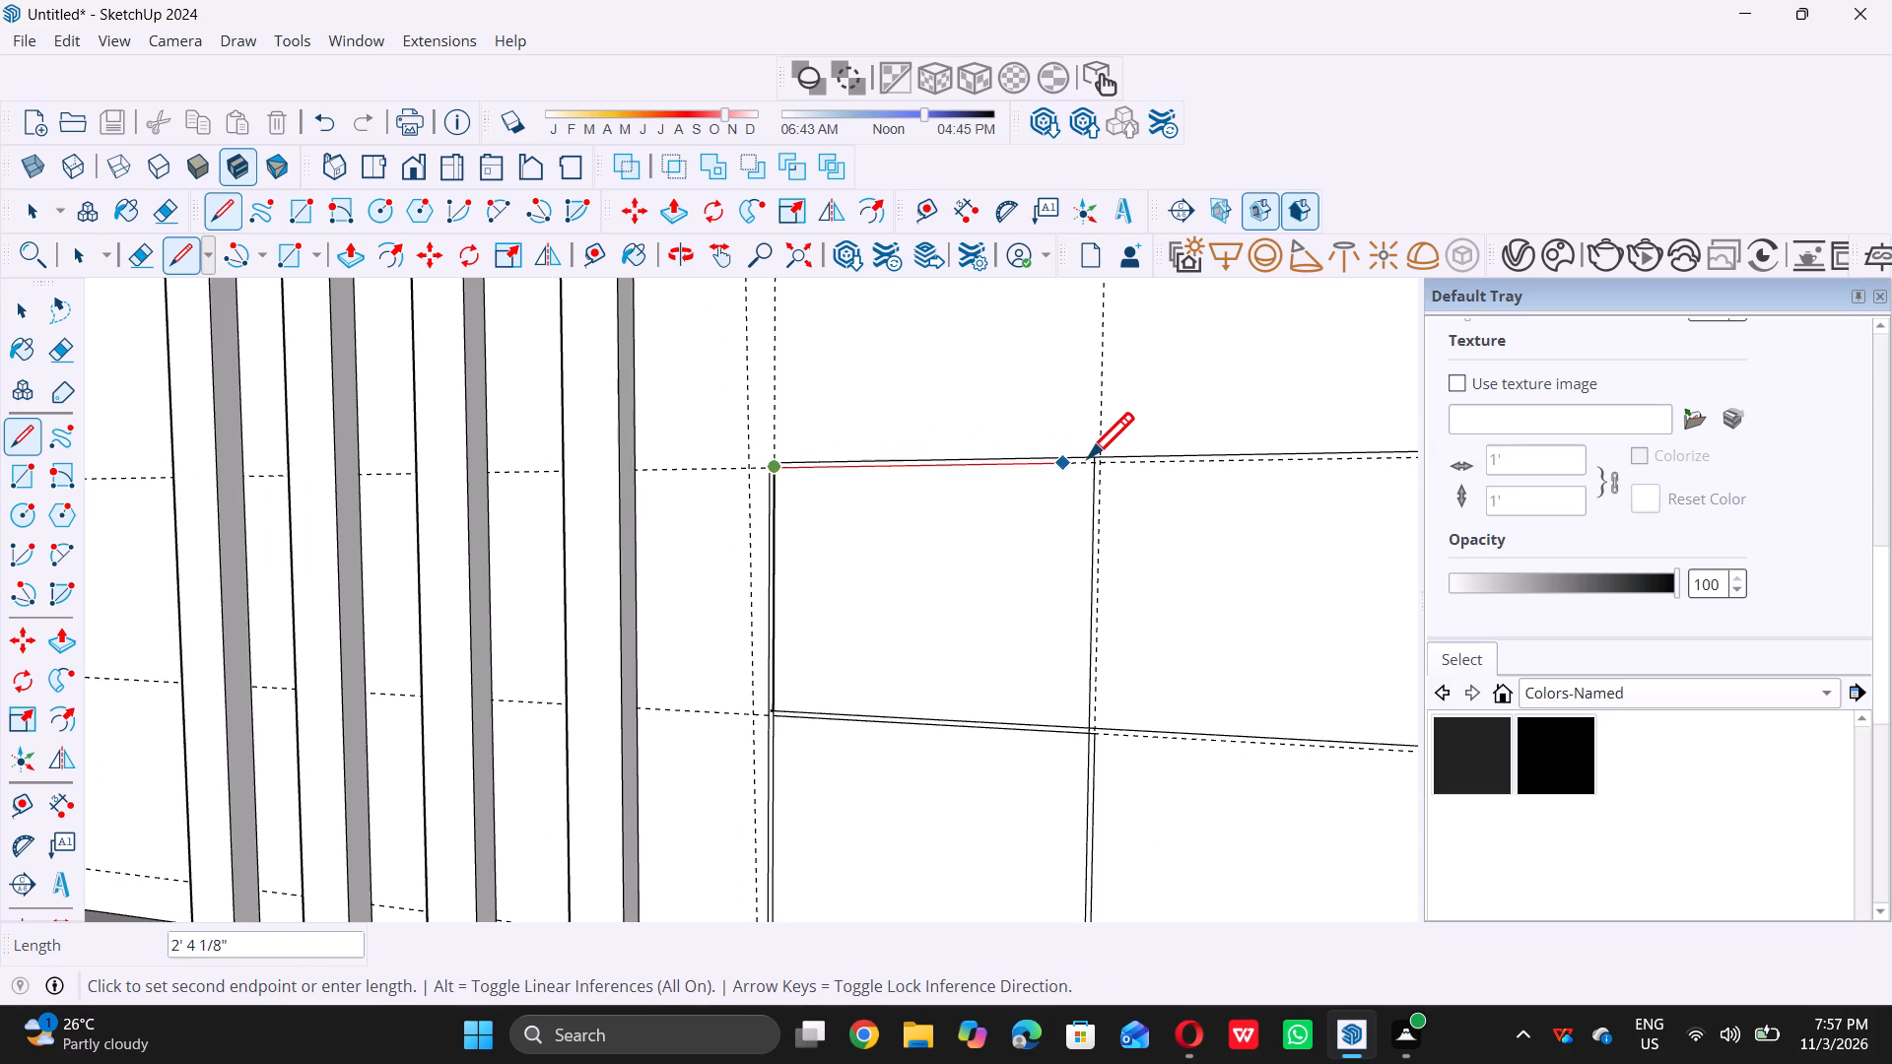
{"action": "scroll", "coordinate": [1088, 457], "scroll_direction": "up", "scroll_amount": 12}
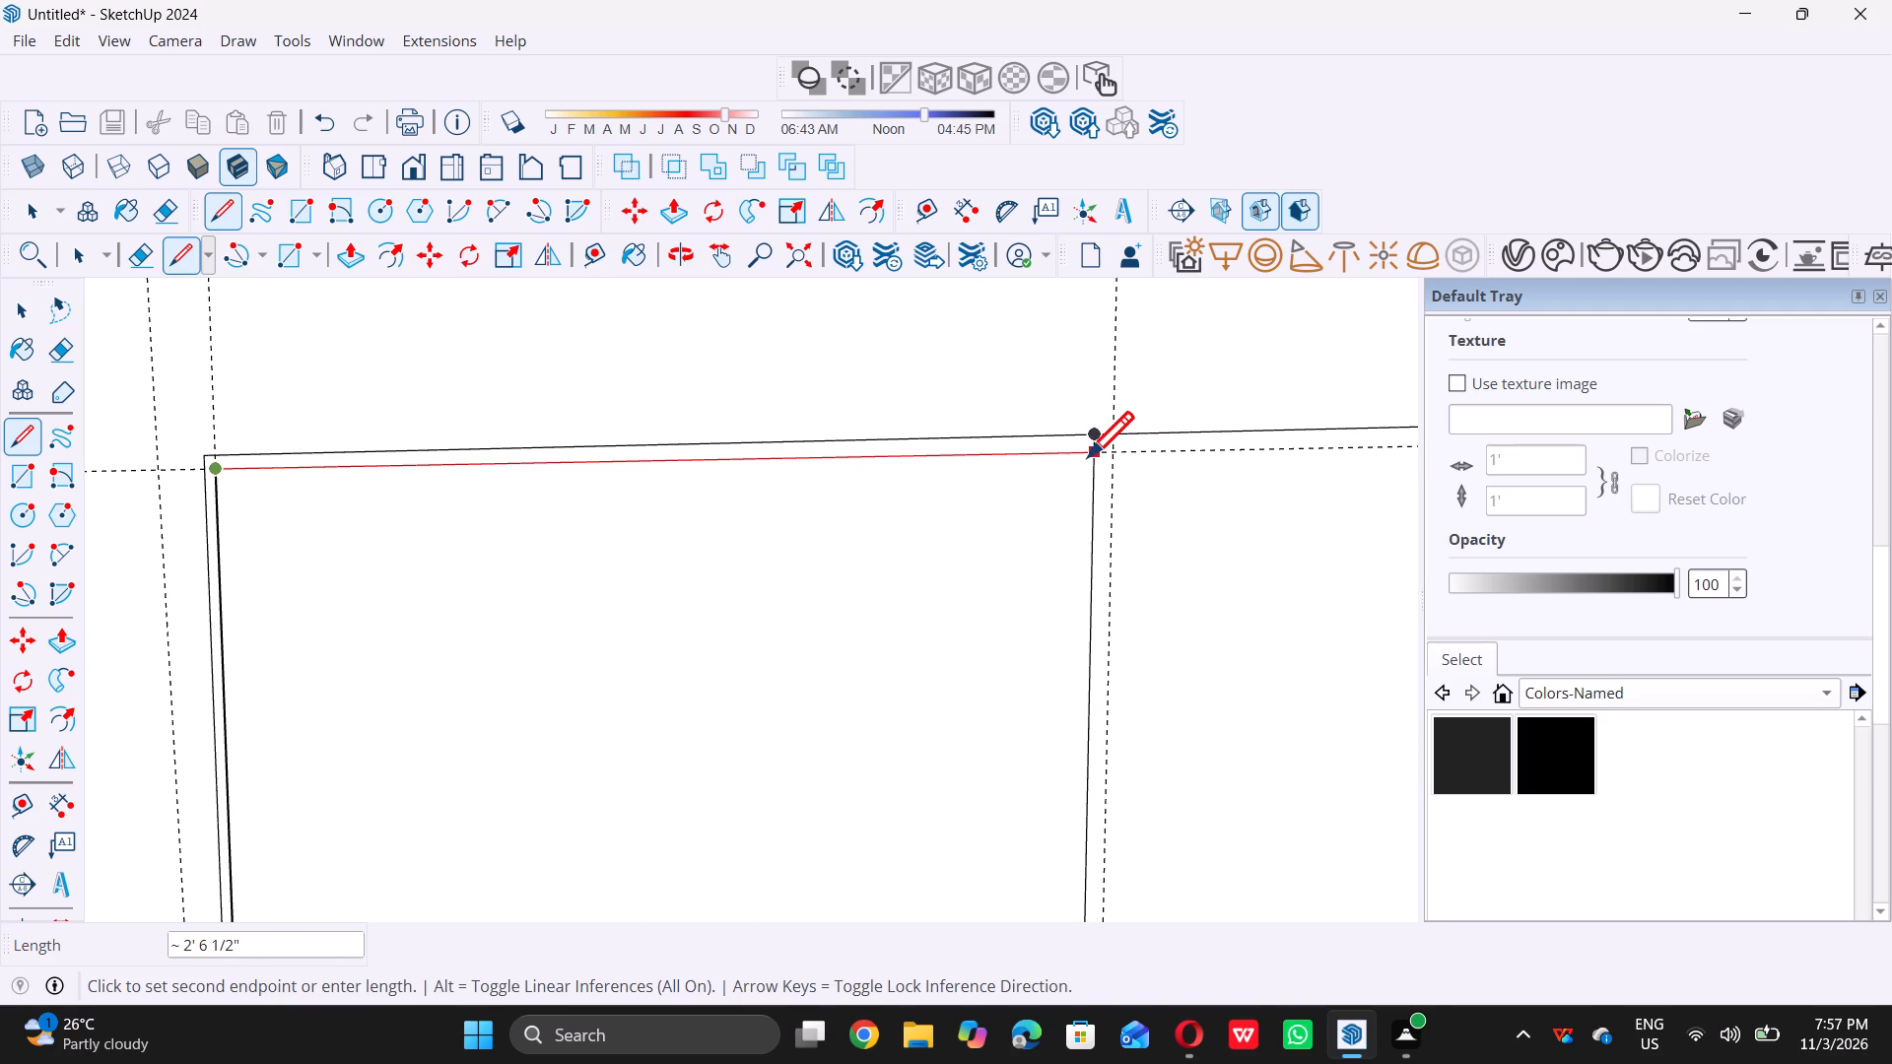
{"action": "triple_click", "coordinate": [1088, 456]}
{"action": "scroll", "coordinate": [1079, 460], "scroll_direction": "down", "scroll_amount": 13}
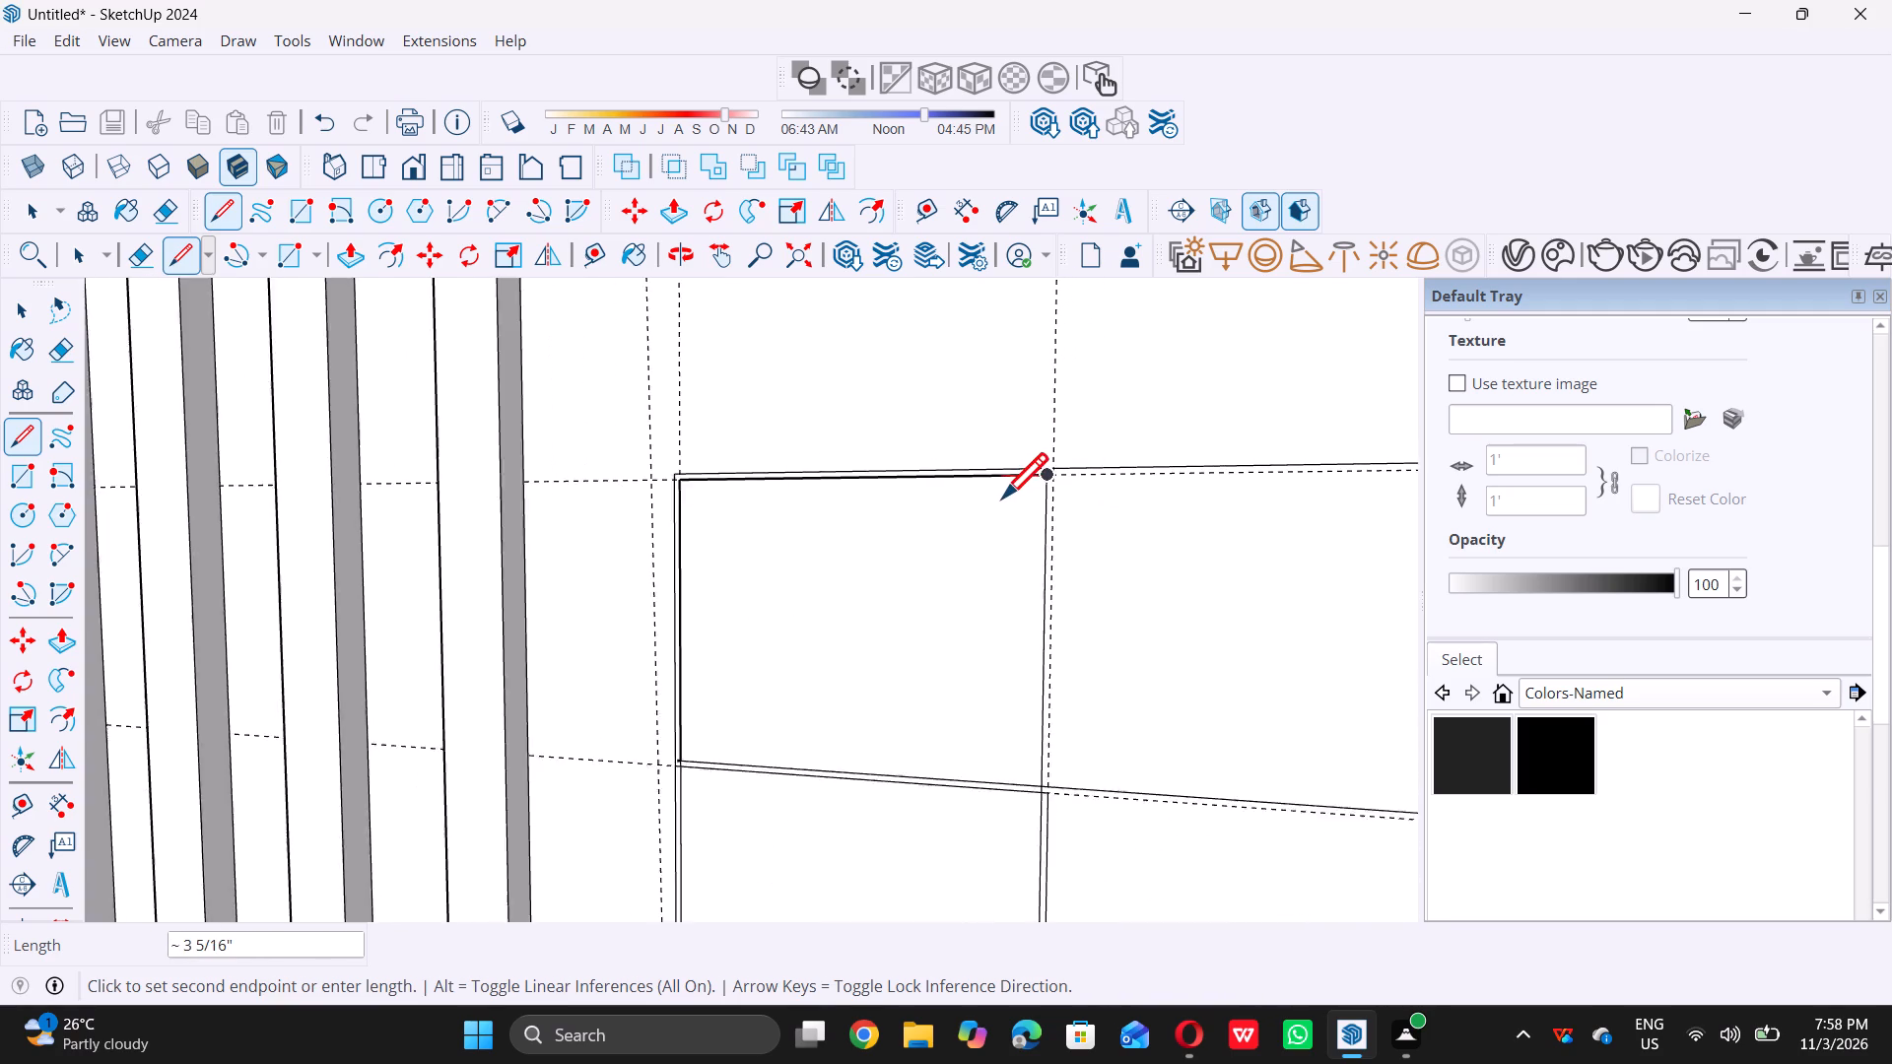
Draw a line about 2' 6 3/8" along the second panel's upper horizontal guide, from the central vertical to its outer inset guide.
{"action": "scroll", "coordinate": [1002, 498], "scroll_direction": "down", "scroll_amount": 2}
{"action": "scroll", "coordinate": [1360, 491], "scroll_direction": "up", "scroll_amount": 7}
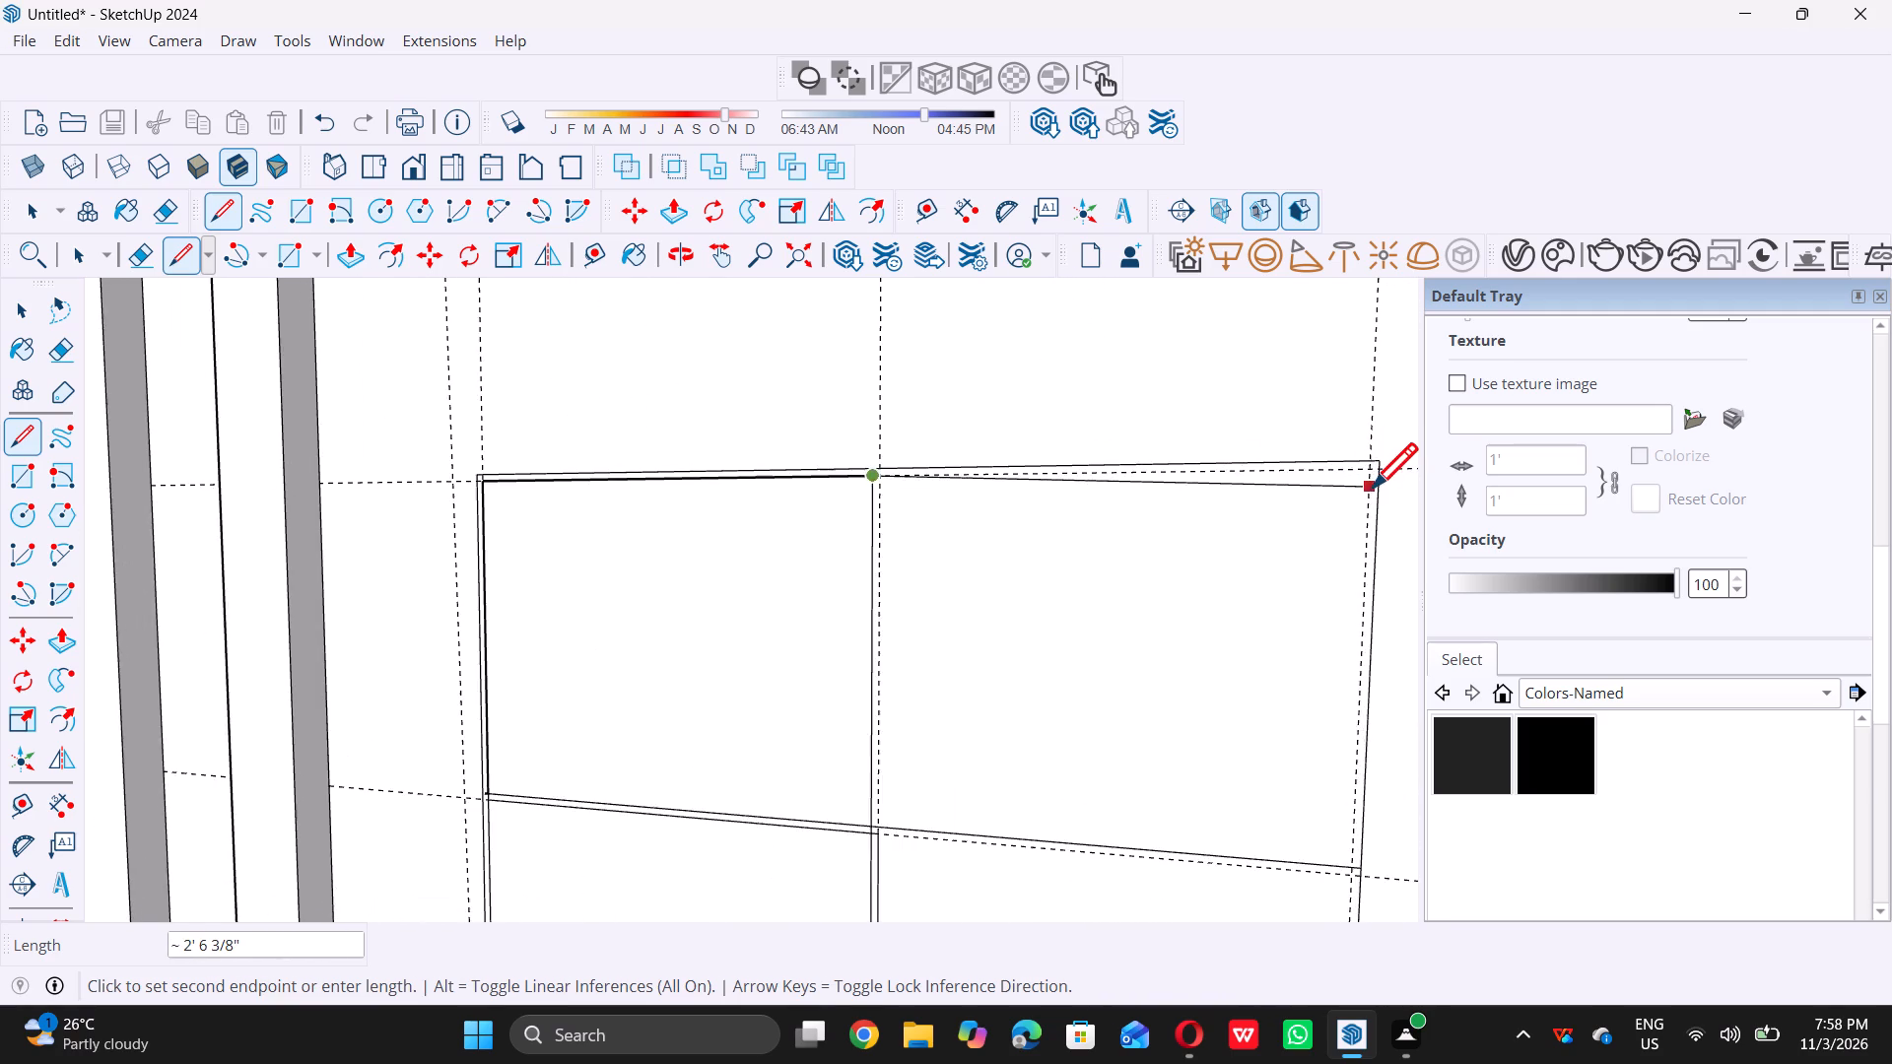
{"action": "scroll", "coordinate": [1372, 488], "scroll_direction": "up", "scroll_amount": 3}
{"action": "double_click", "coordinate": [1367, 465]}
Draw a vertical line about 4' 2 5/16" down the second panel's outer inset guide, spanning the top two cells.
{"action": "scroll", "coordinate": [1357, 466], "scroll_direction": "down", "scroll_amount": 9}
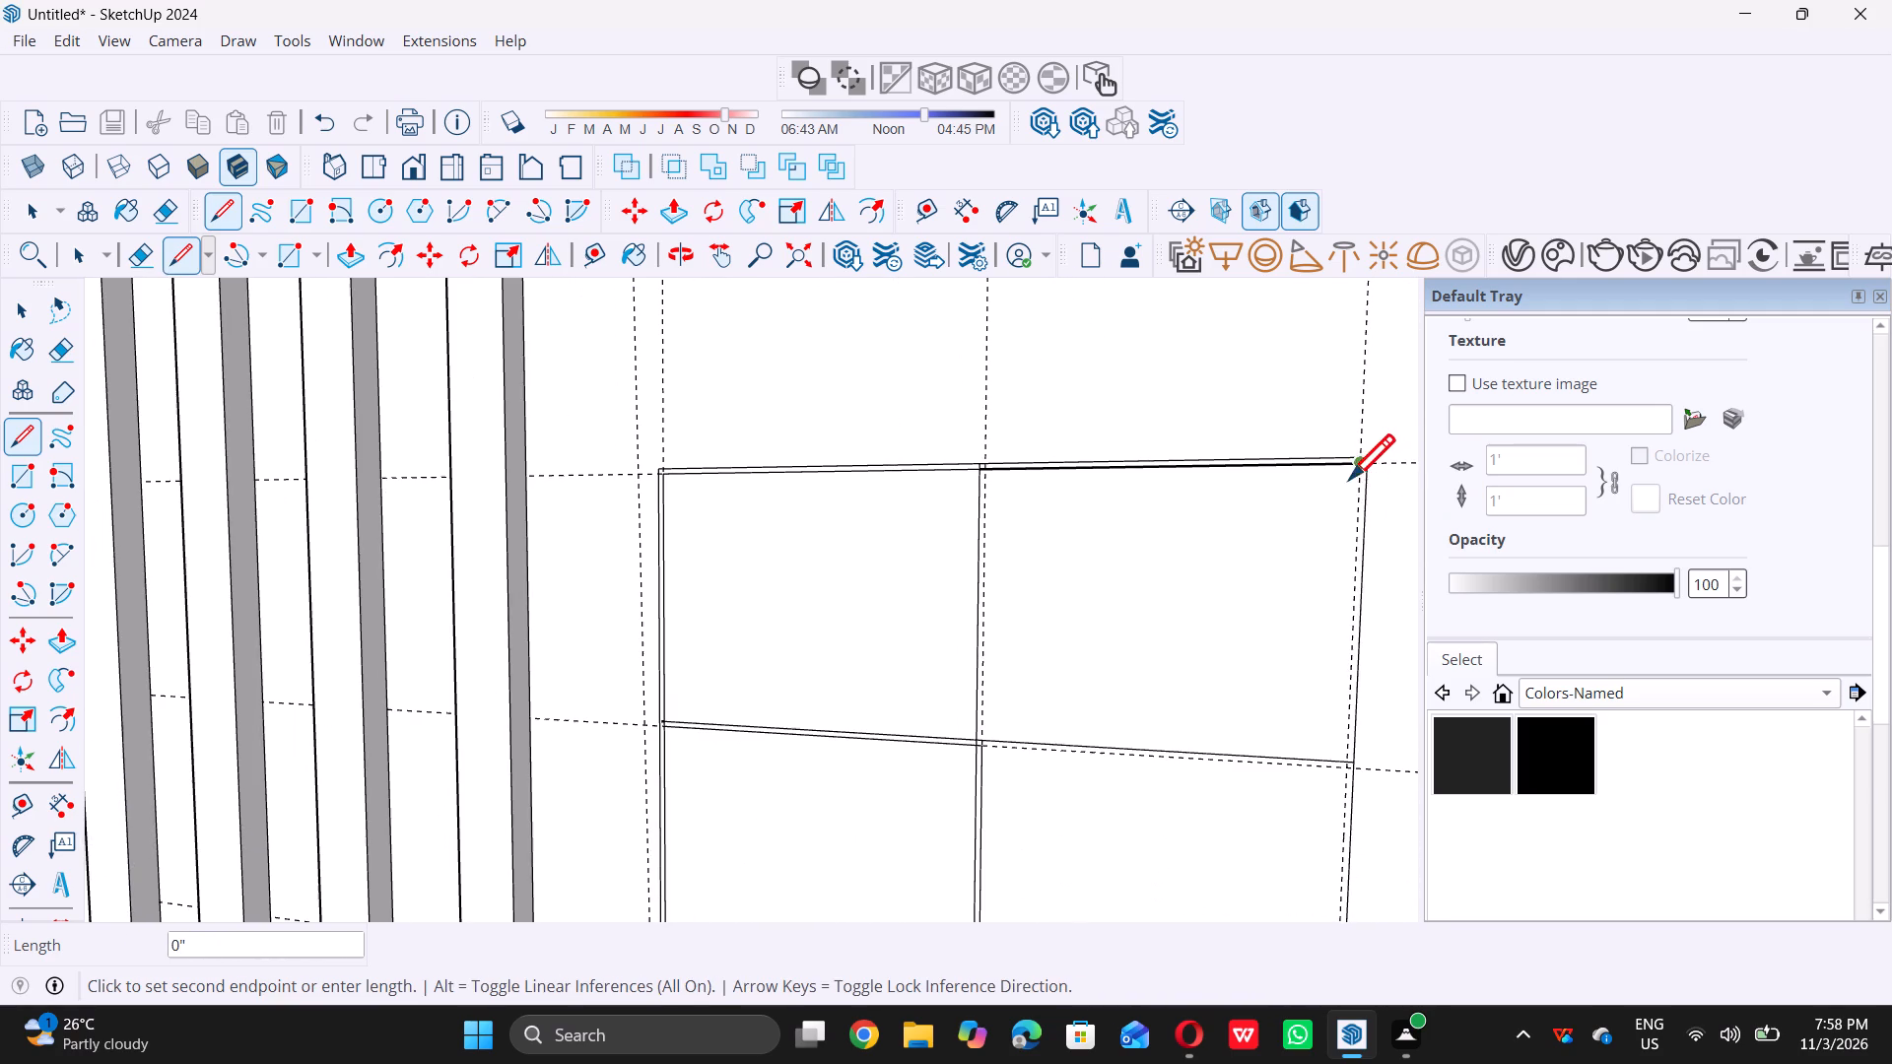
{"action": "scroll", "coordinate": [1358, 774], "scroll_direction": "up", "scroll_amount": 8}
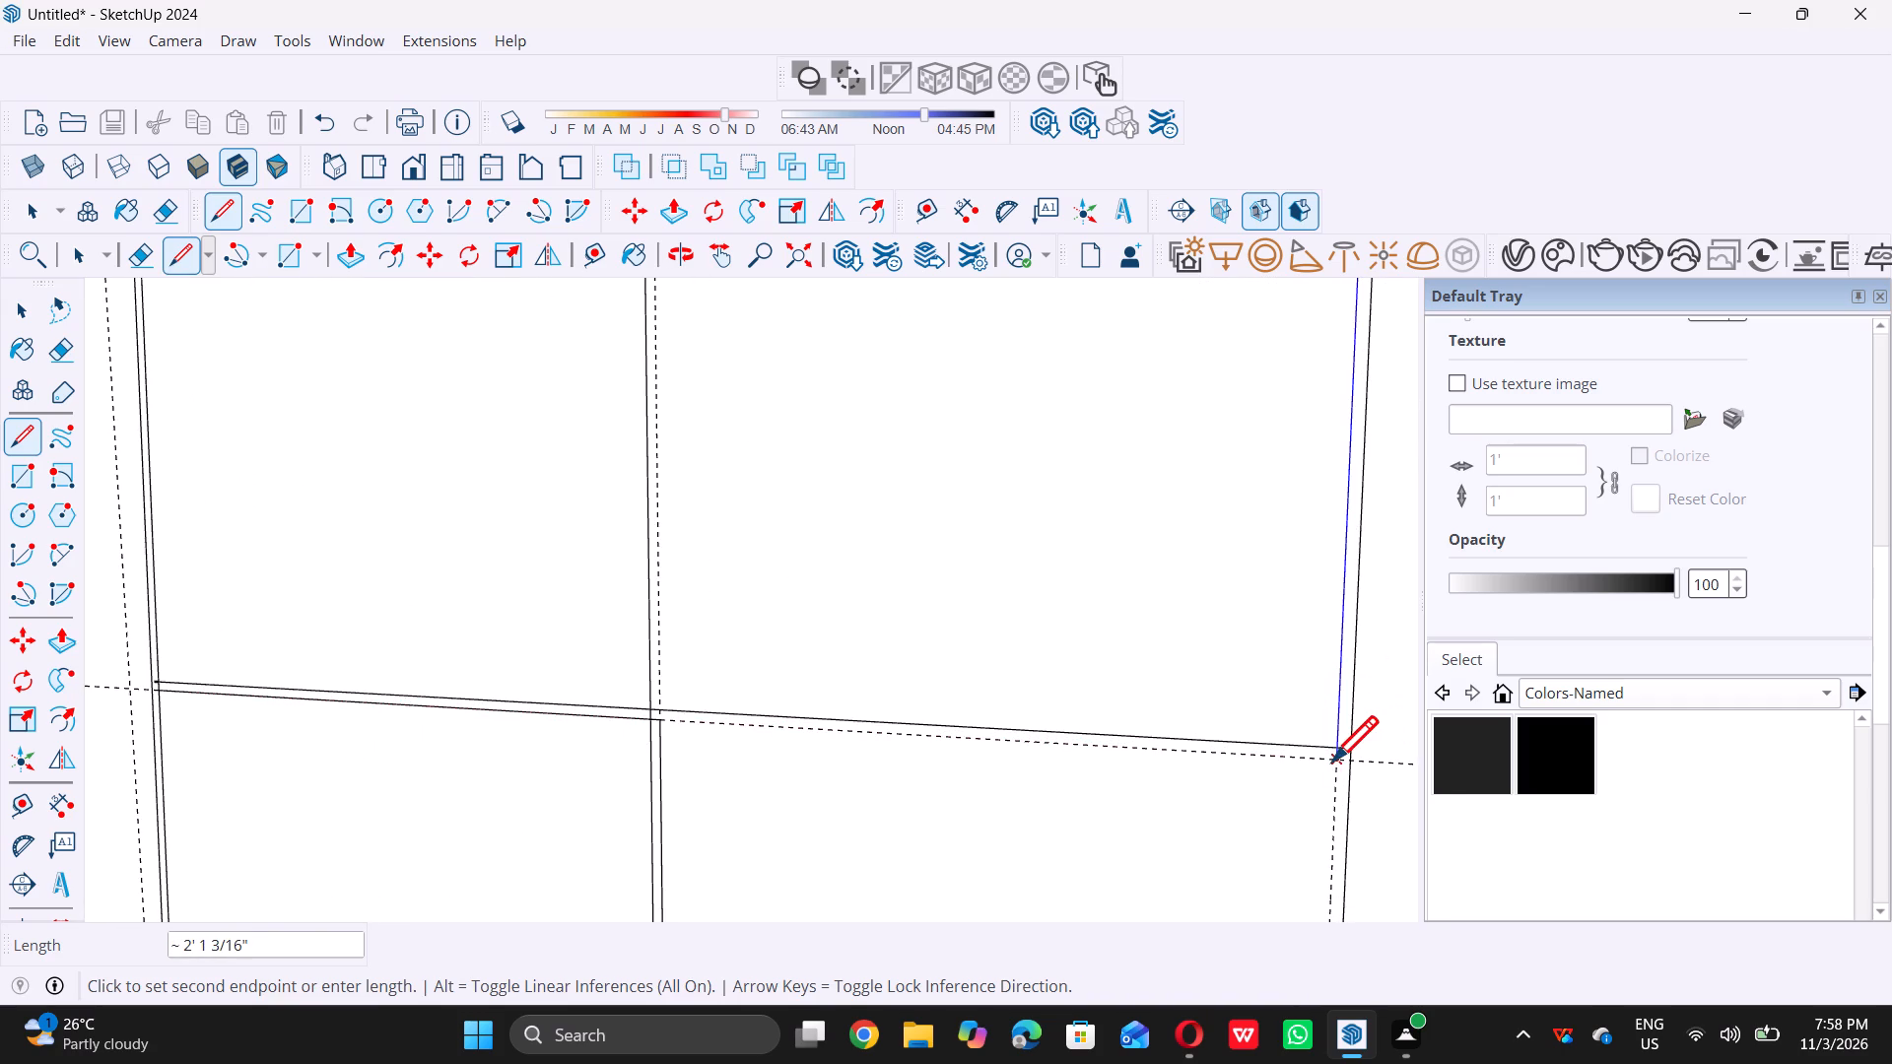
{"action": "scroll", "coordinate": [1332, 761], "scroll_direction": "down", "scroll_amount": 15}
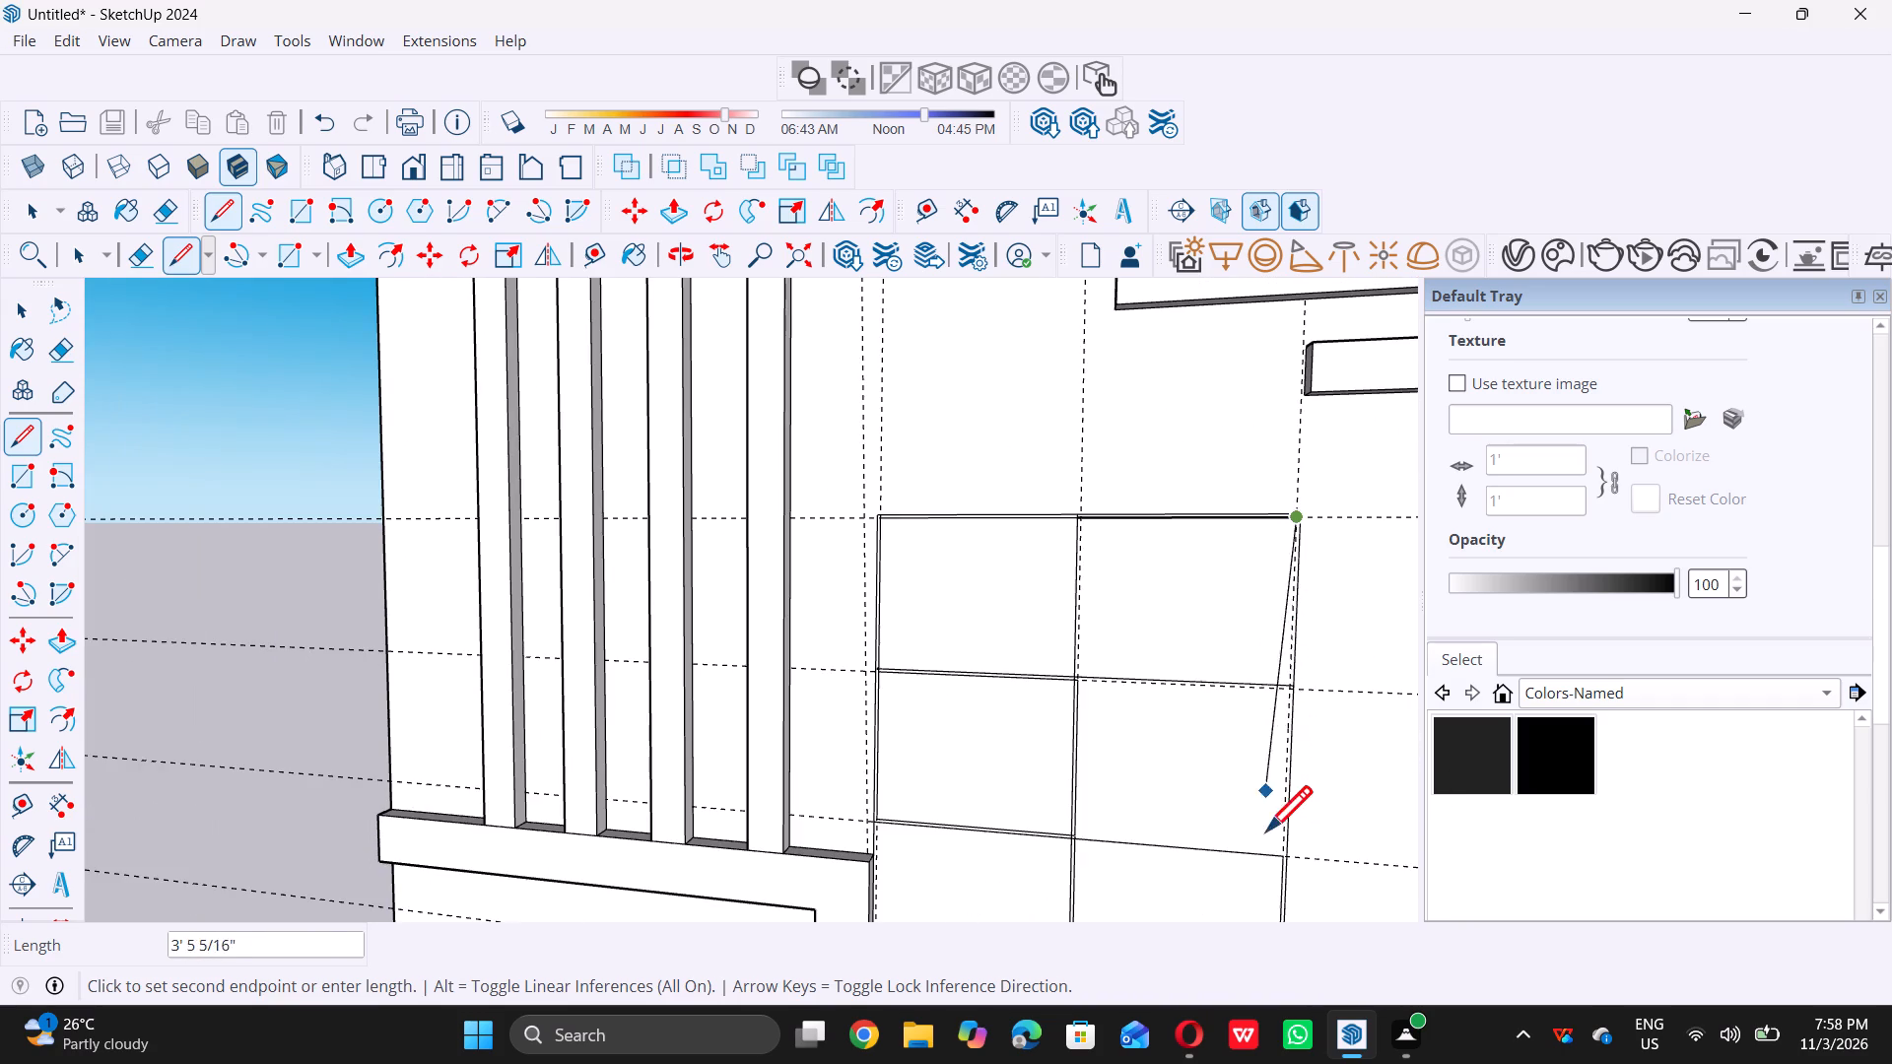
{"action": "scroll", "coordinate": [1266, 847], "scroll_direction": "up", "scroll_amount": 14}
{"action": "double_click", "coordinate": [1290, 861]}
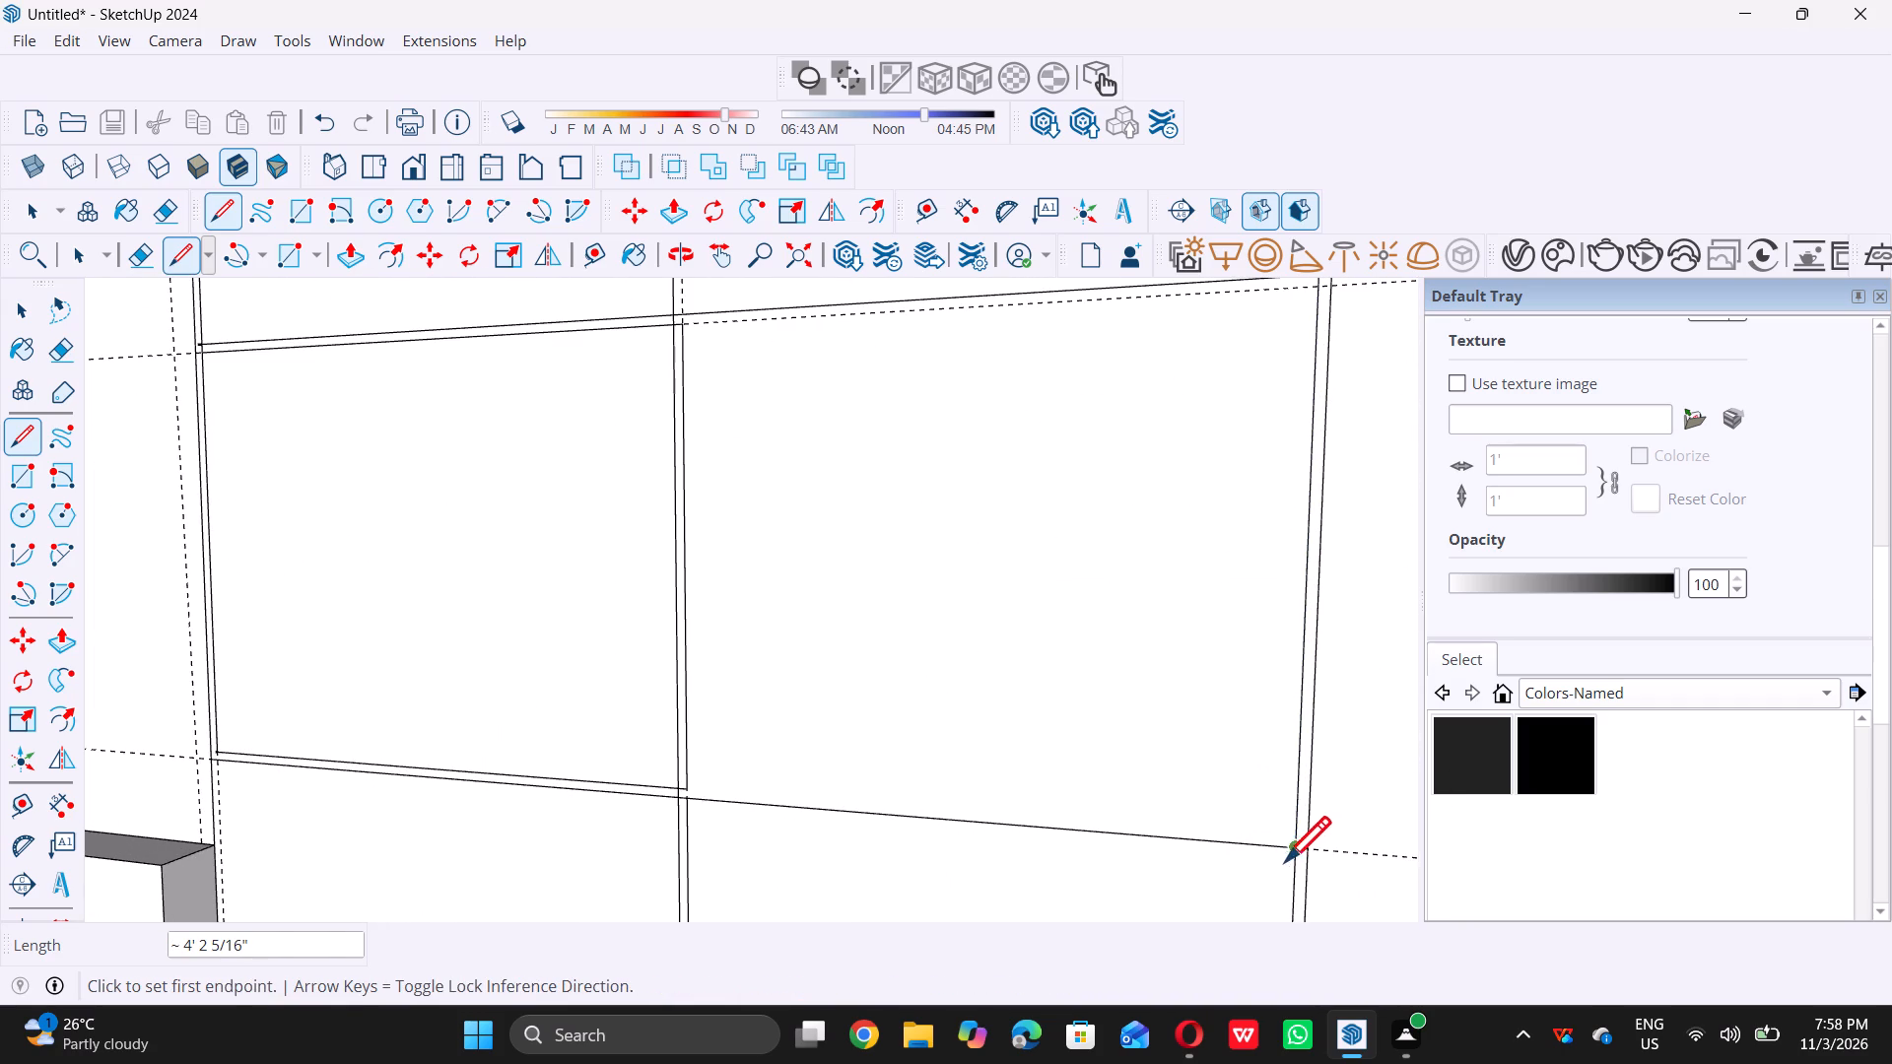
Draw a vertical line about 2' 1 3/16" down the dashed guide beside the central divider, from the top inset line to the first division.
{"action": "scroll", "coordinate": [1092, 840], "scroll_direction": "down", "scroll_amount": 14}
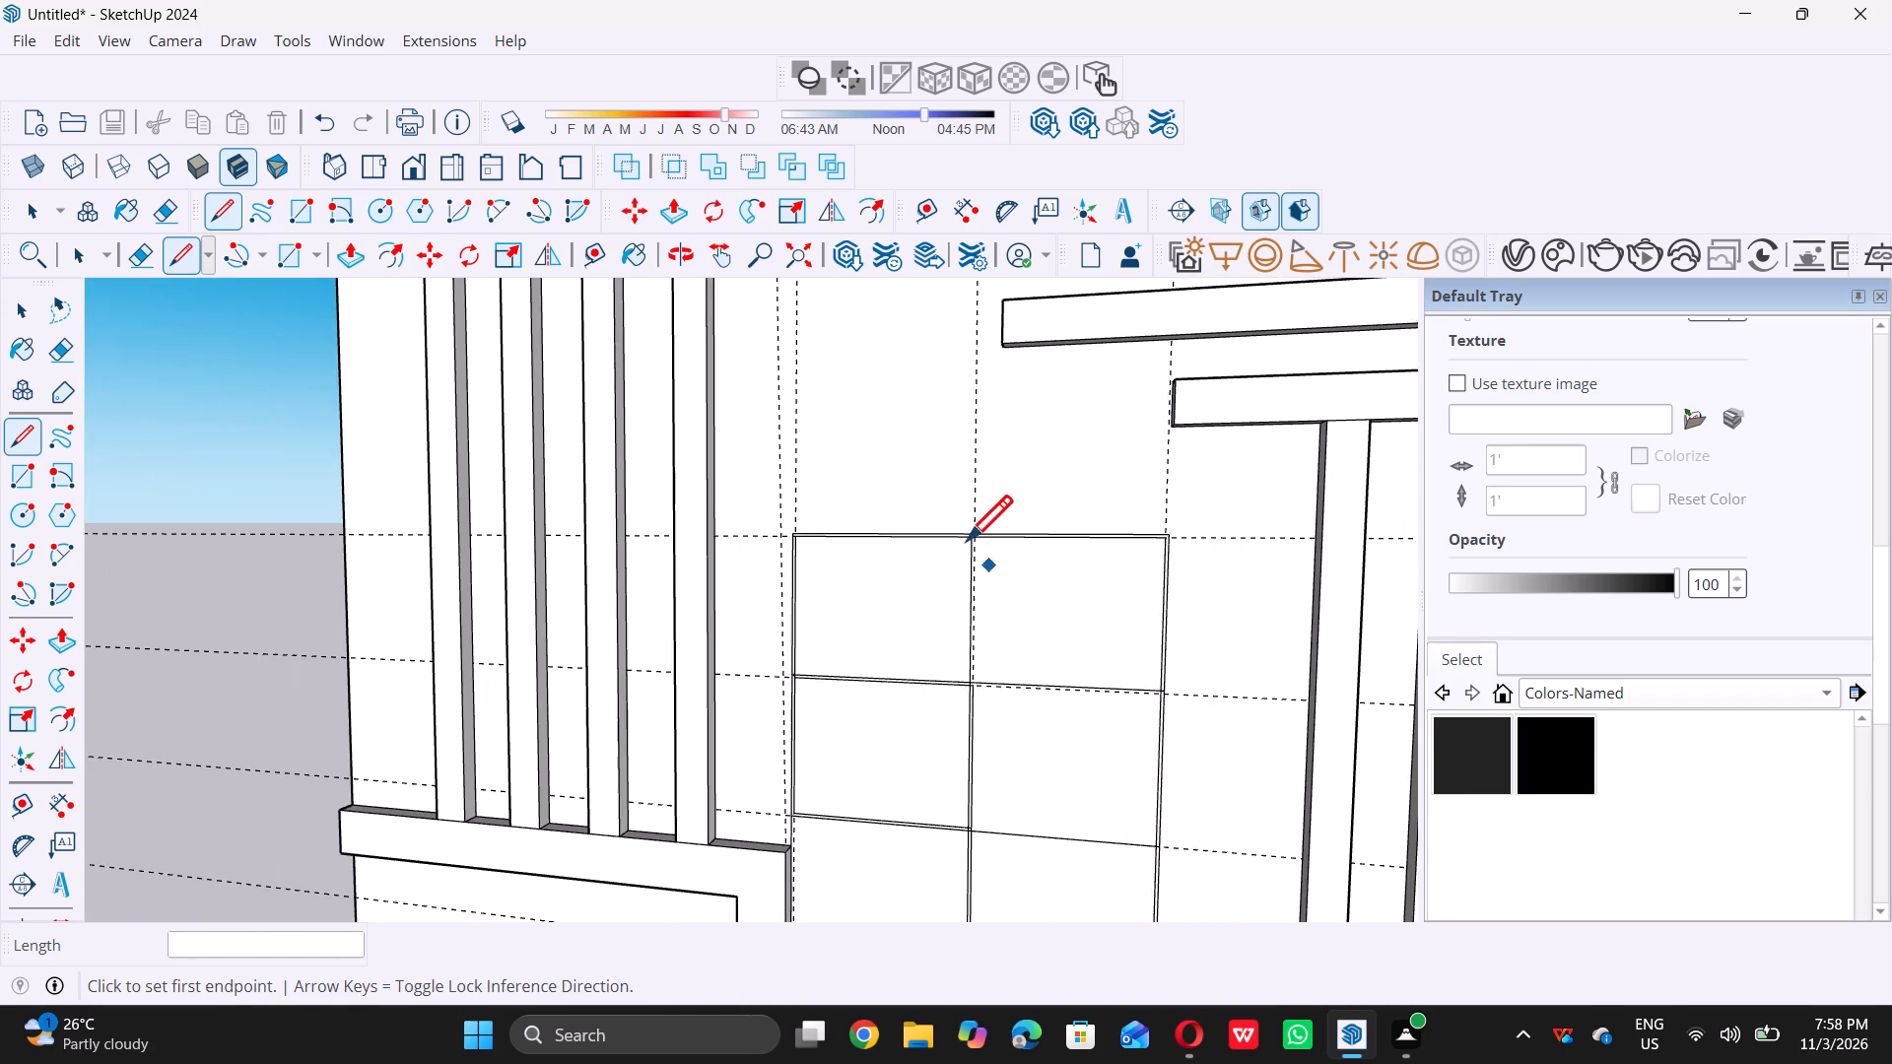
{"action": "scroll", "coordinate": [967, 540], "scroll_direction": "up", "scroll_amount": 19}
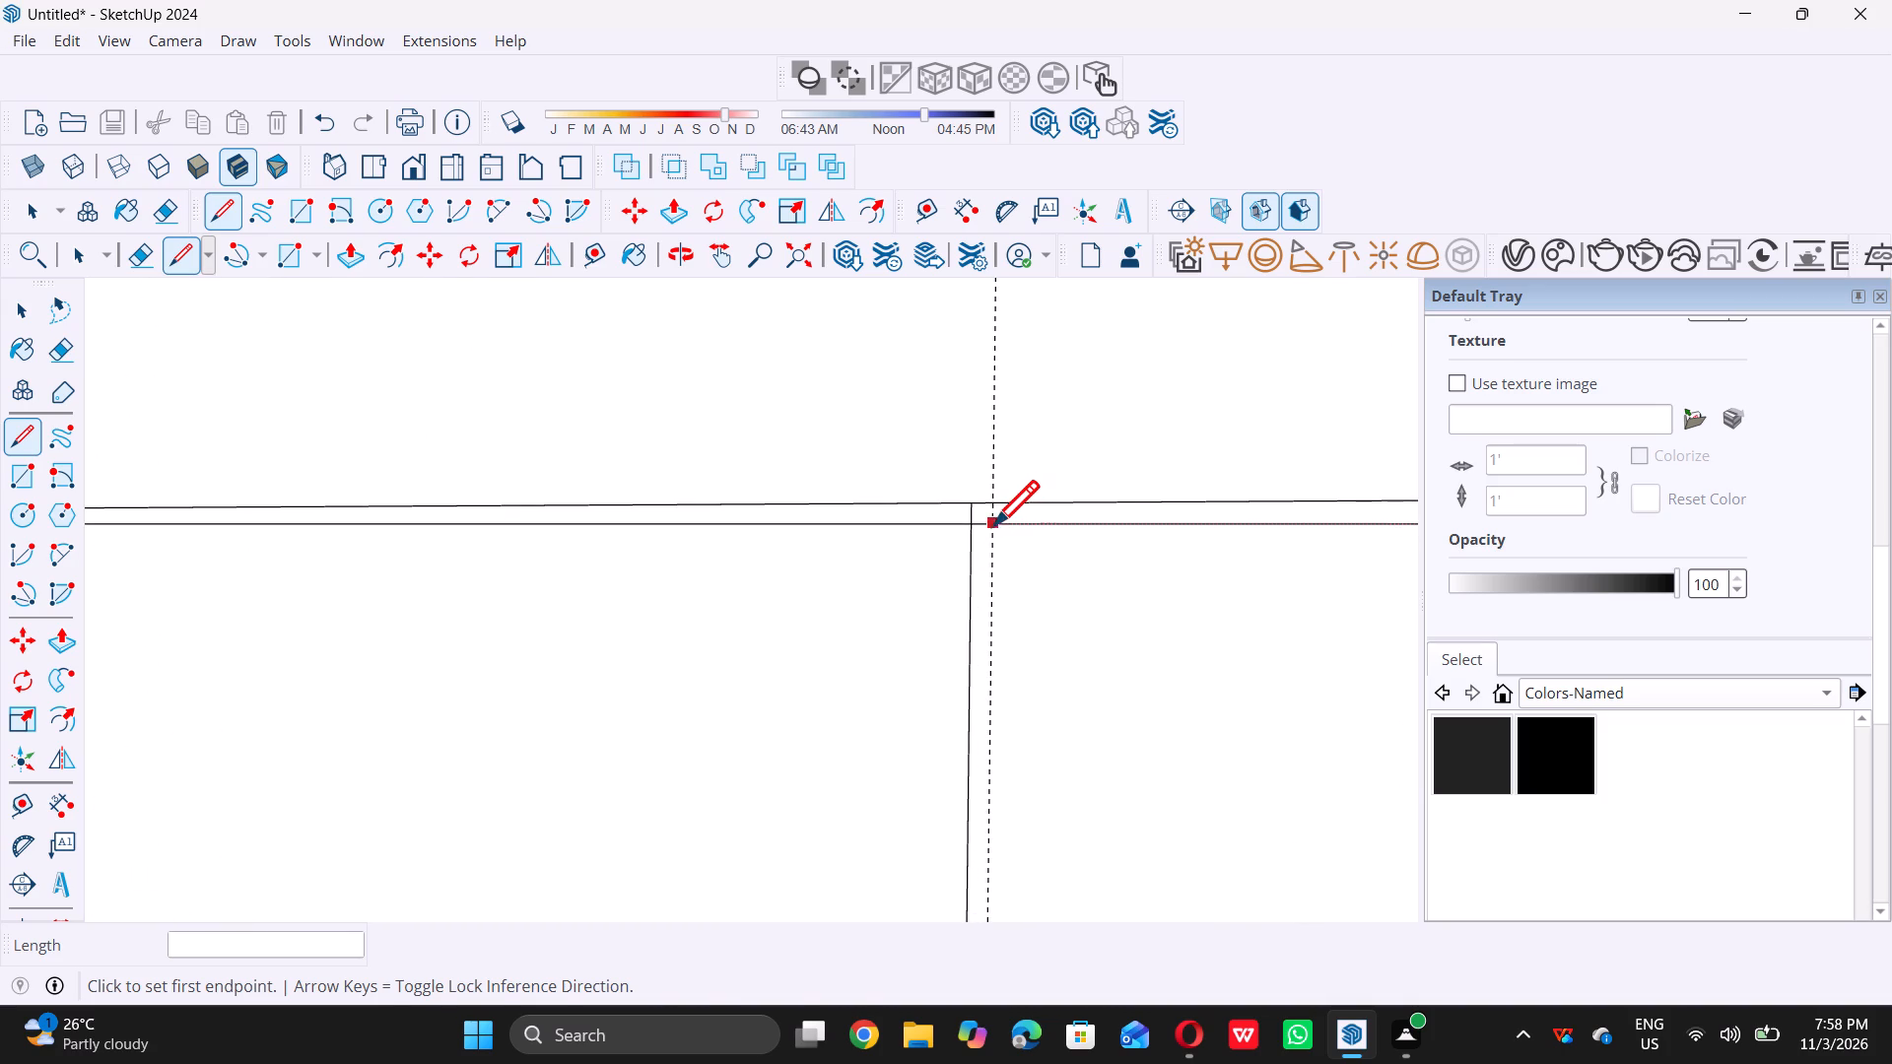
{"action": "triple_click", "coordinate": [993, 523]}
{"action": "left_click", "coordinate": [993, 523]}
{"action": "scroll", "coordinate": [990, 531], "scroll_direction": "down", "scroll_amount": 18}
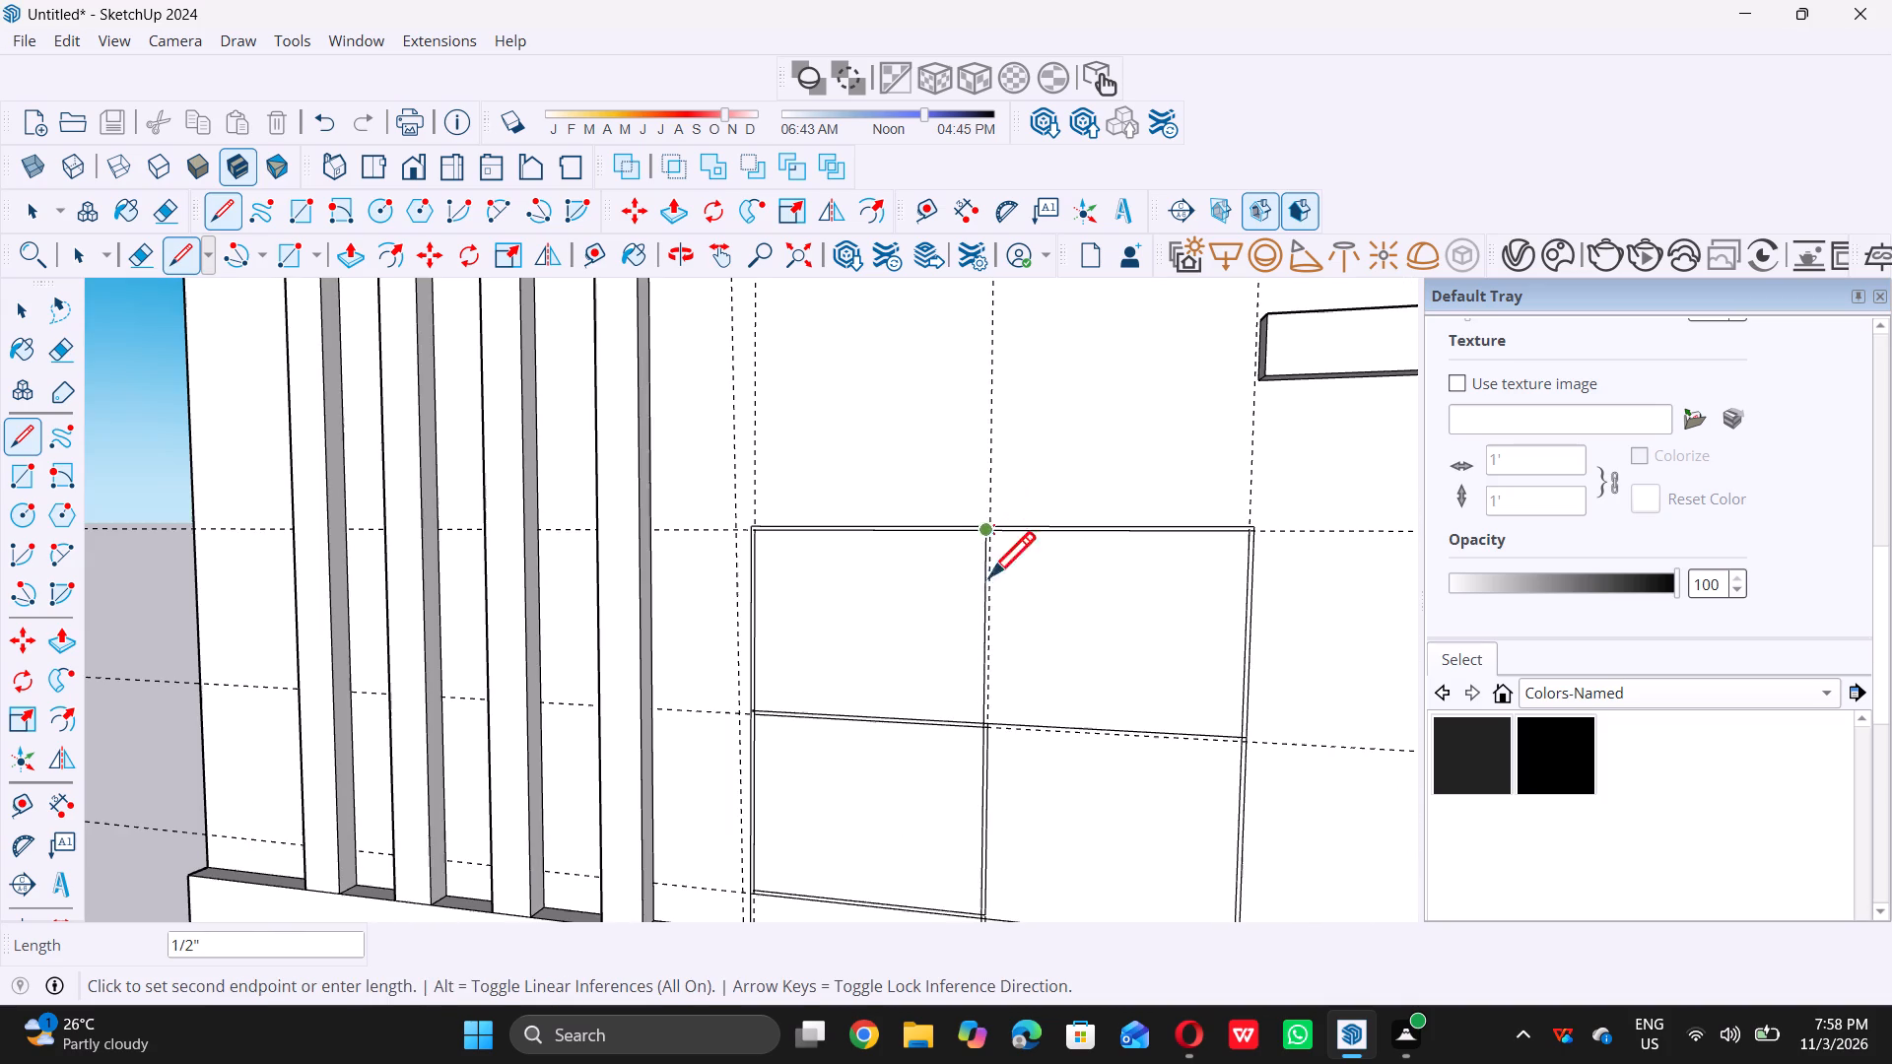
{"action": "scroll", "coordinate": [994, 745], "scroll_direction": "up", "scroll_amount": 15}
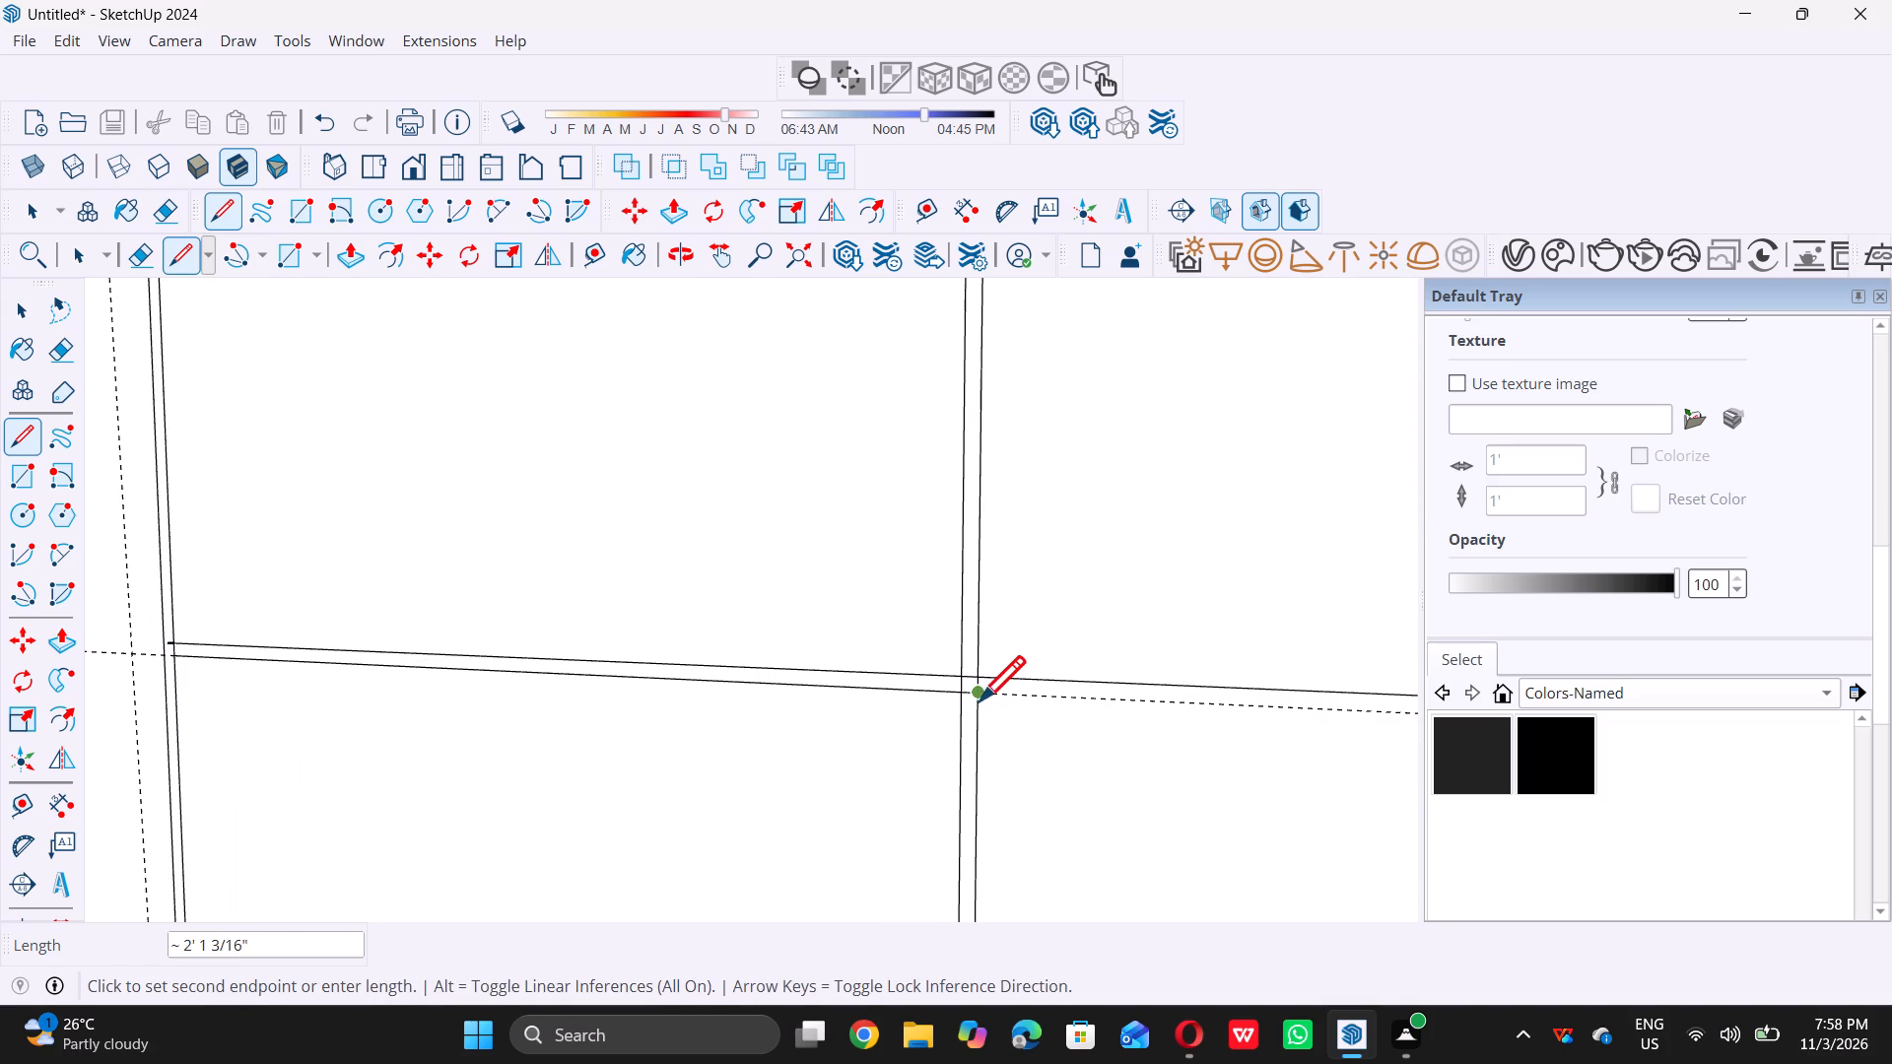
{"action": "left_click", "coordinate": [979, 693]}
{"action": "left_click", "coordinate": [985, 687]}
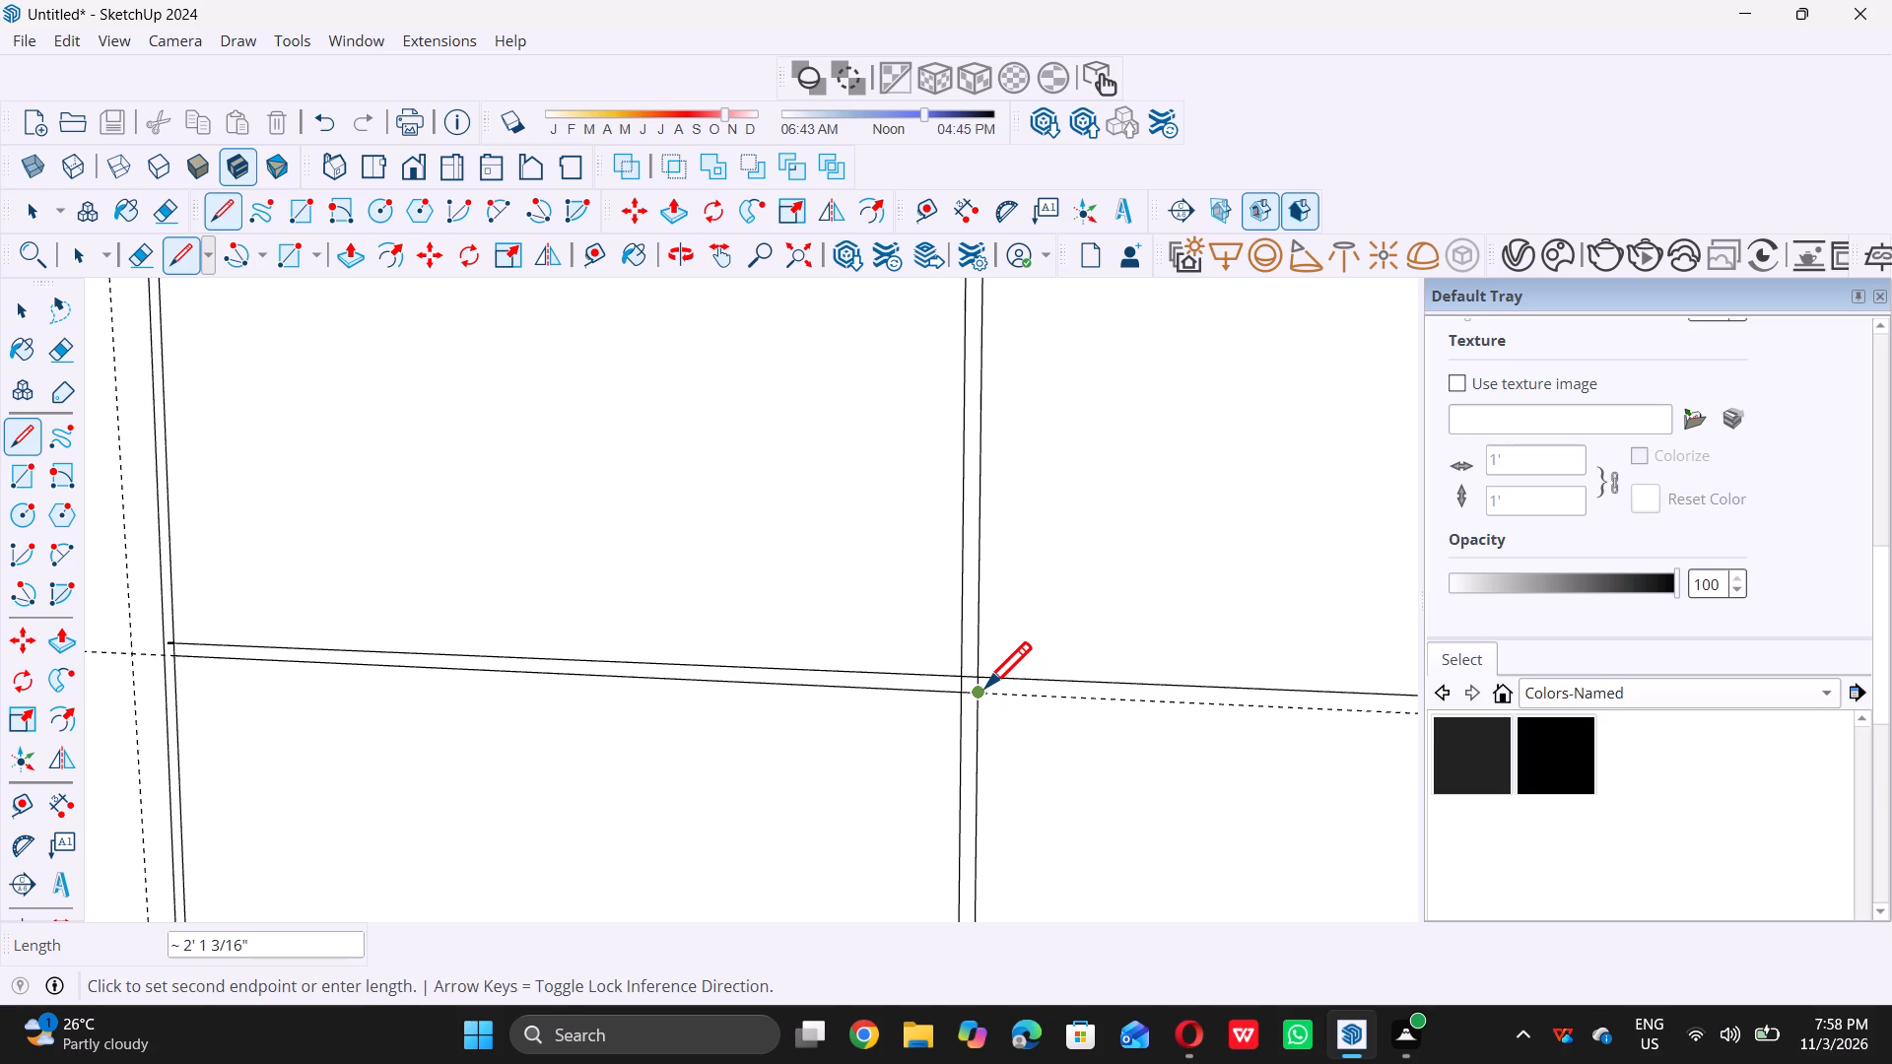
Draw a line about 2' 5 11/16" along the guide below the second panel's top cell, across to the outer inset line.
{"action": "scroll", "coordinate": [985, 687], "scroll_direction": "down", "scroll_amount": 16}
{"action": "scroll", "coordinate": [1197, 710], "scroll_direction": "up", "scroll_amount": 3}
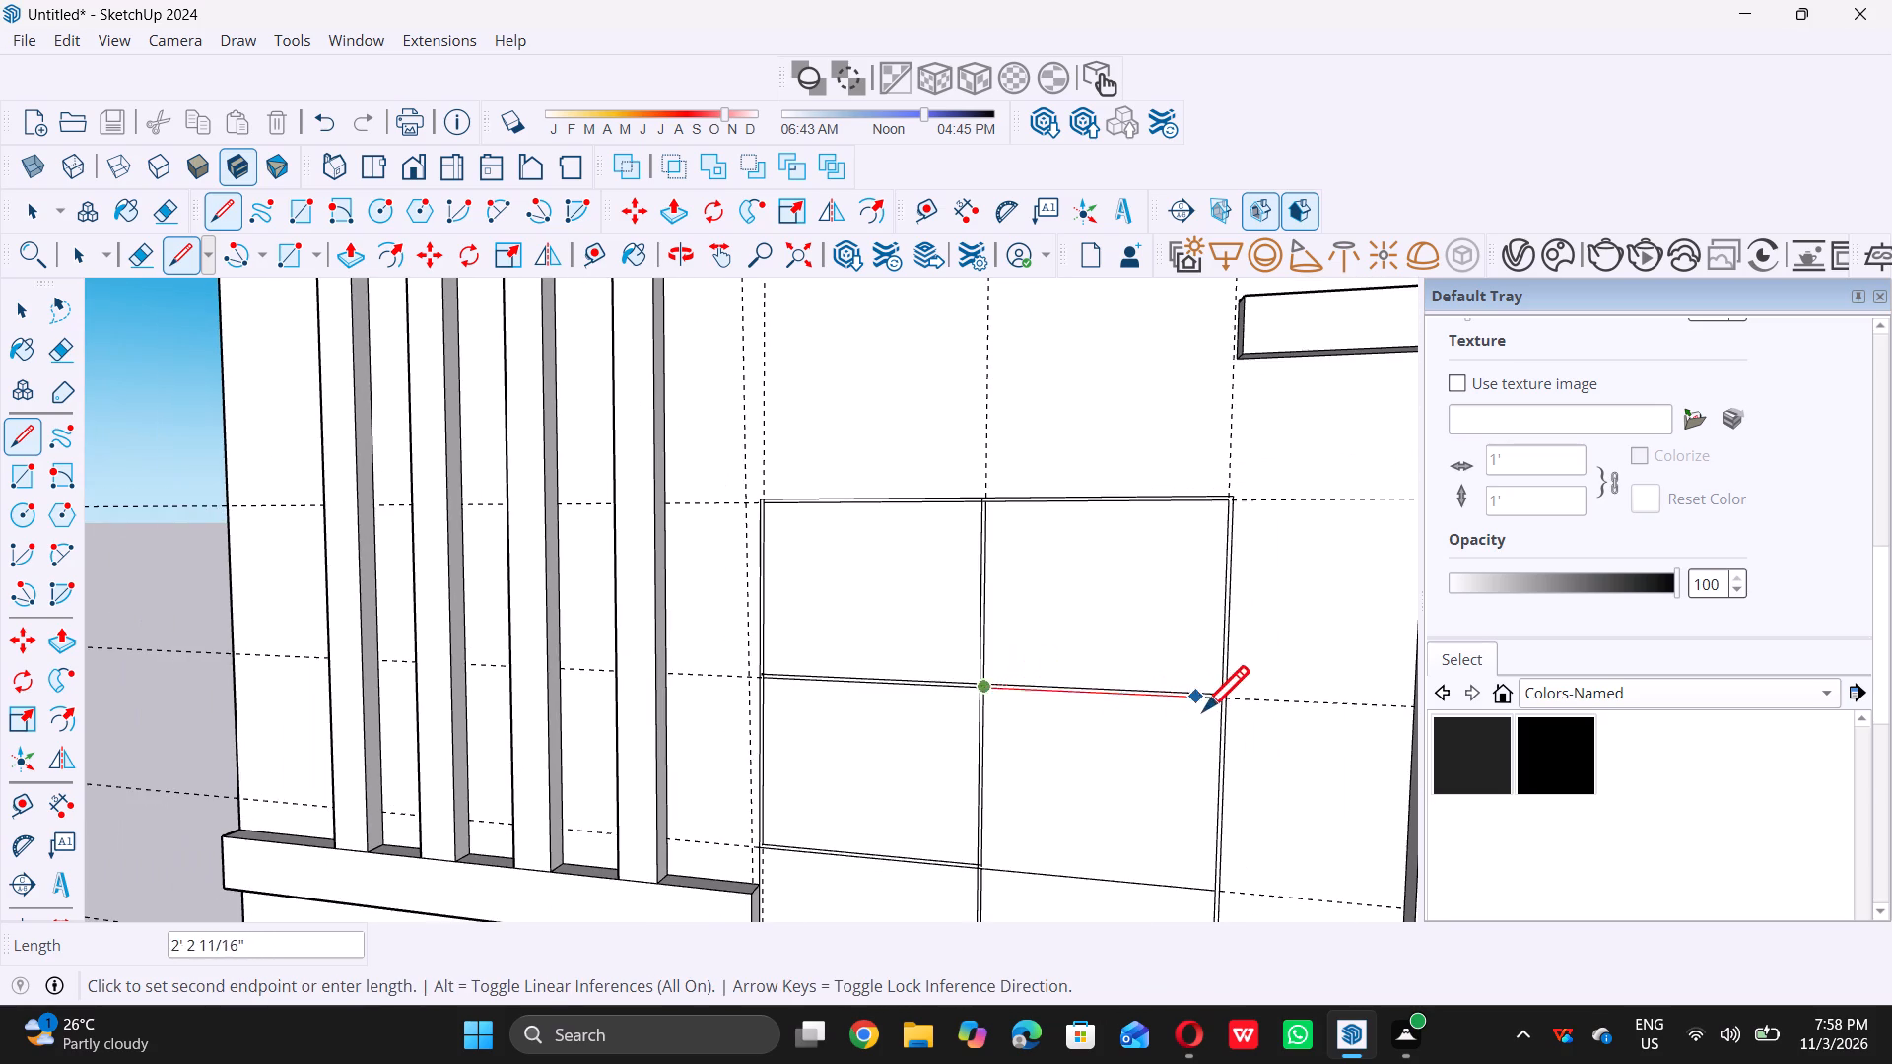
{"action": "scroll", "coordinate": [1203, 710], "scroll_direction": "up", "scroll_amount": 12}
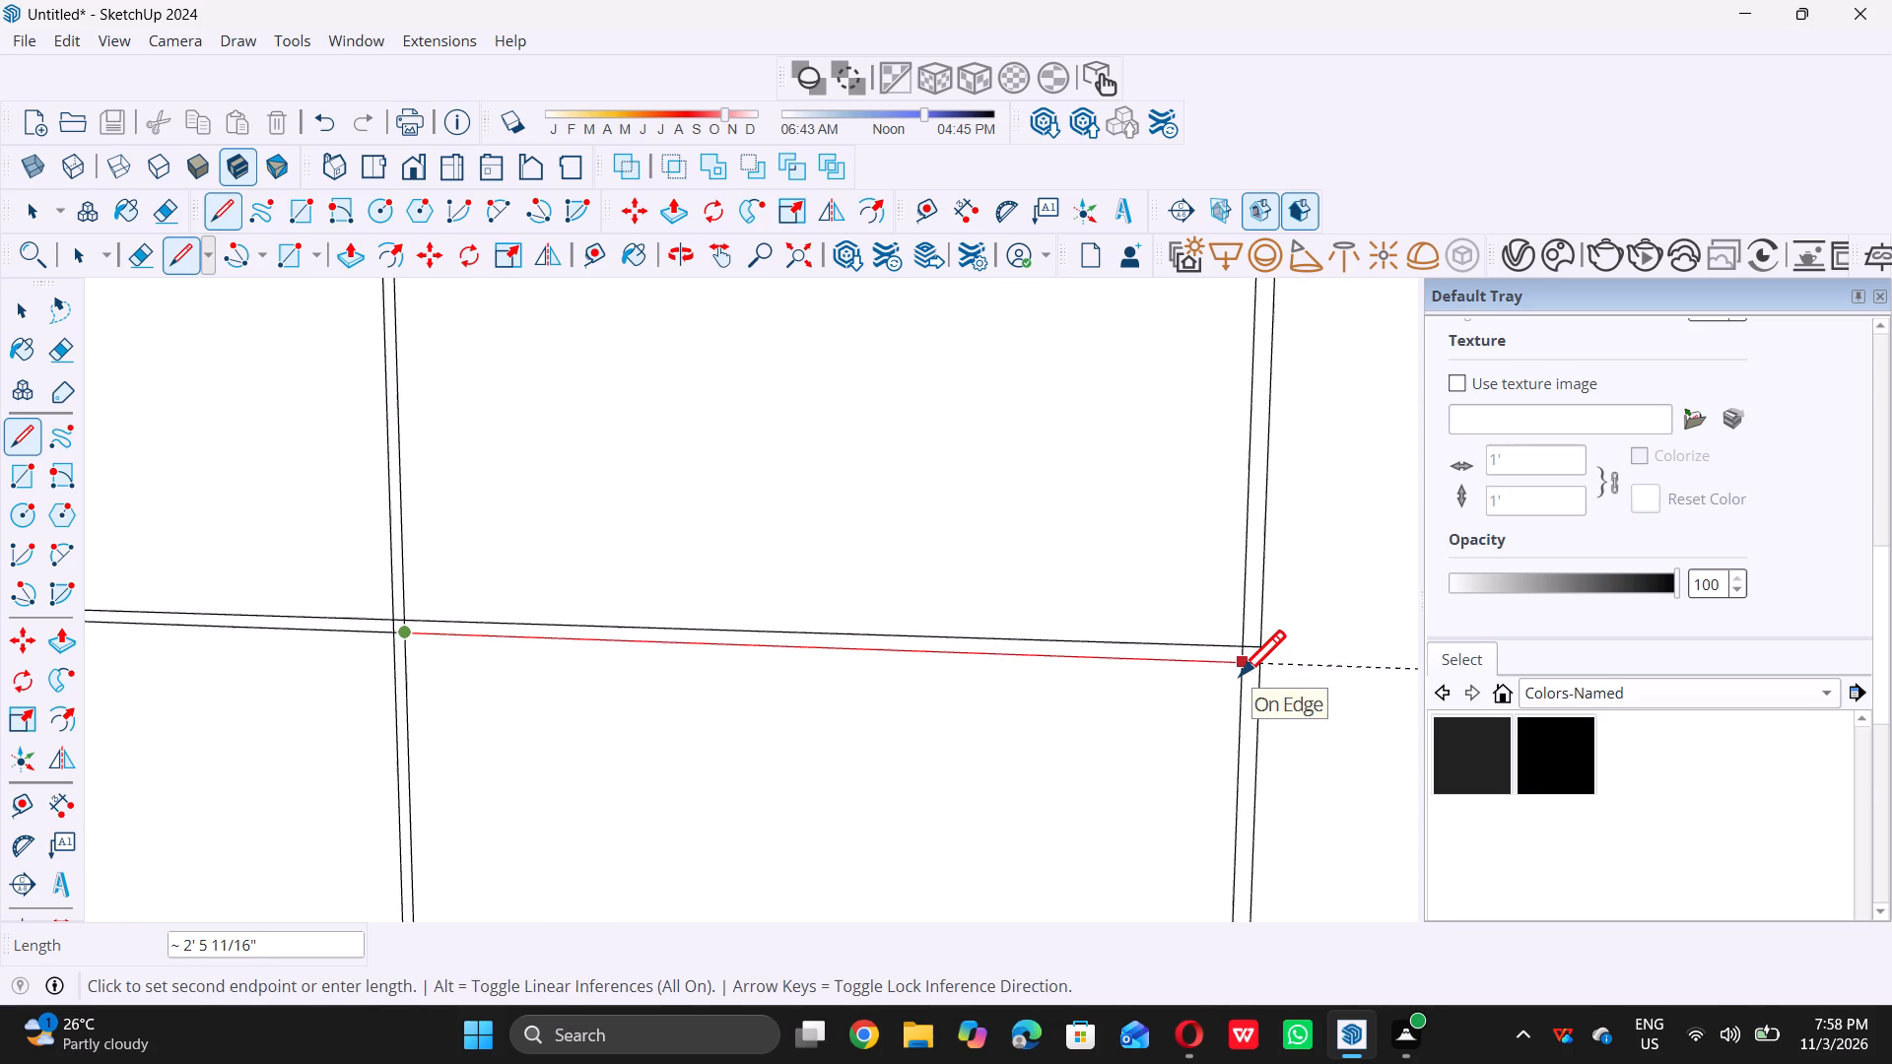
{"action": "double_click", "coordinate": [1240, 675]}
Draw a line about 2' 5 9/16" across the base of the second panel's second cell, from the central divider to the outer inset line.
{"action": "scroll", "coordinate": [953, 666], "scroll_direction": "down", "scroll_amount": 20}
{"action": "scroll", "coordinate": [953, 666], "scroll_direction": "down", "scroll_amount": 3}
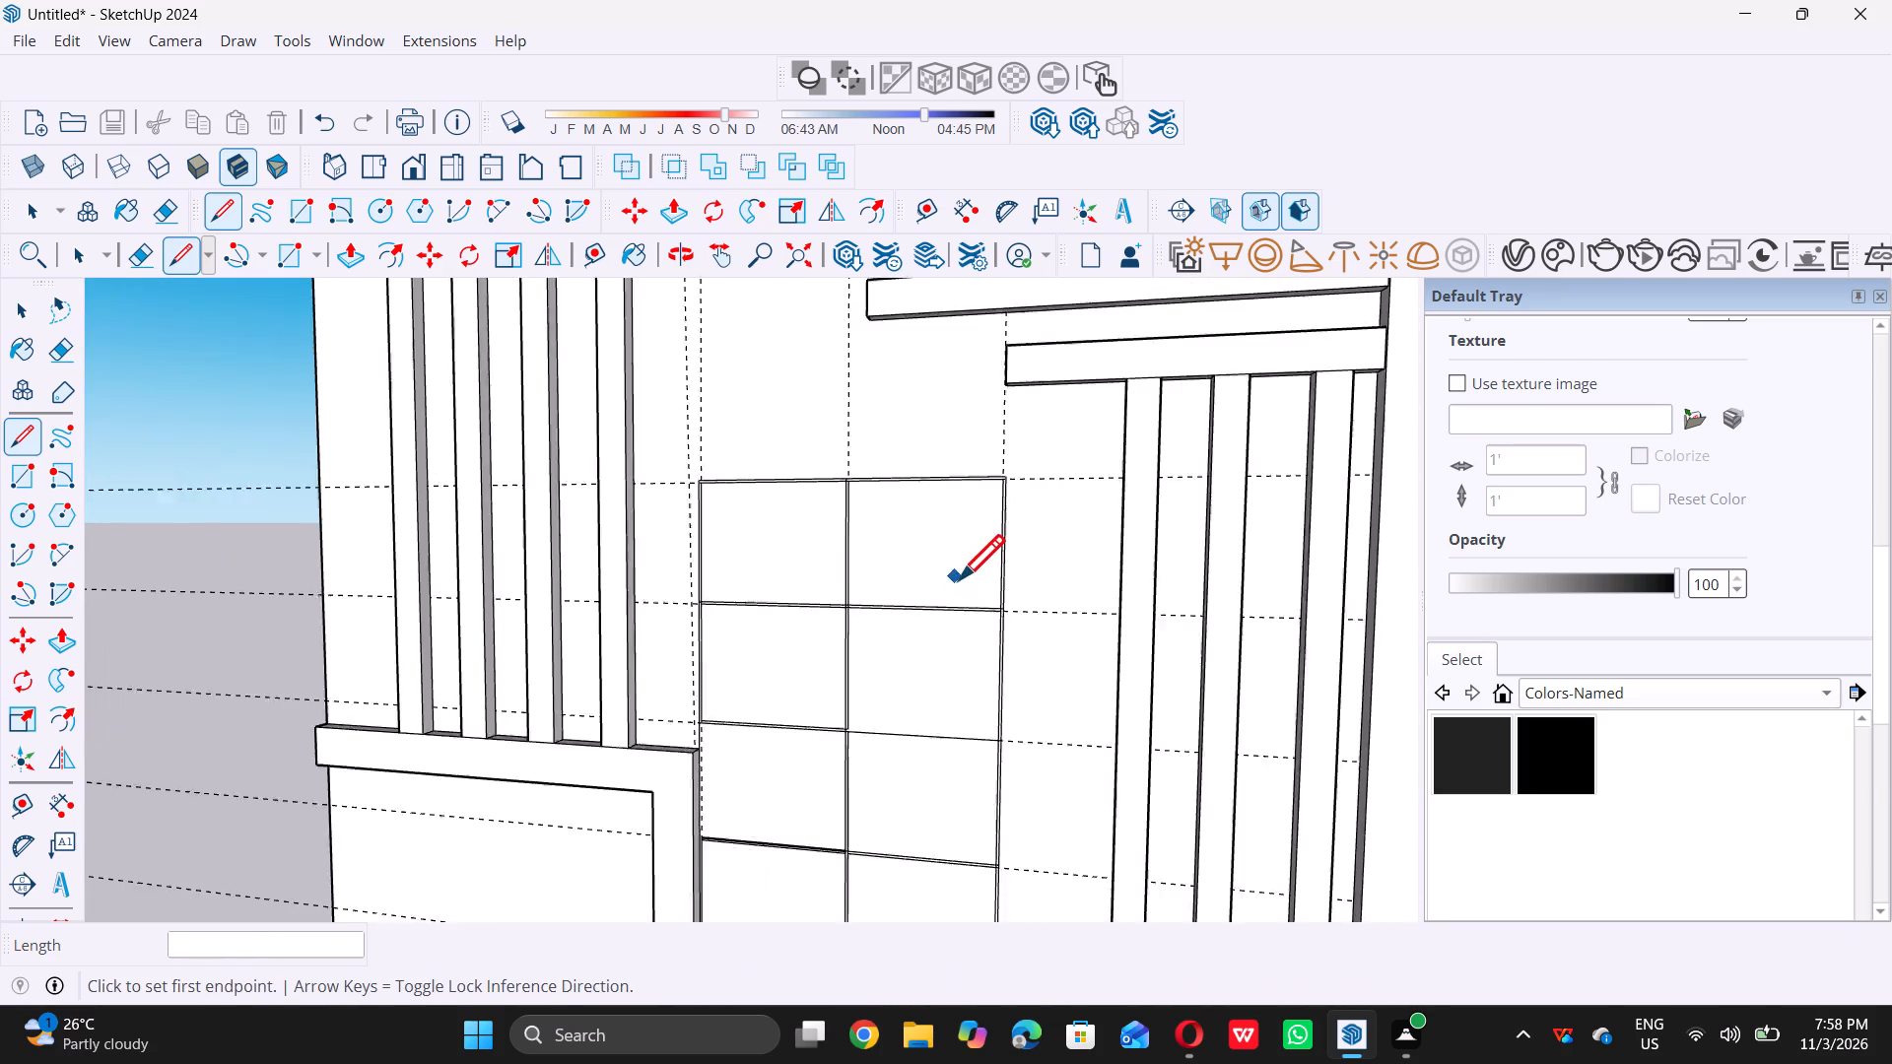
{"action": "scroll", "coordinate": [959, 579], "scroll_direction": "down", "scroll_amount": 6}
{"action": "scroll", "coordinate": [939, 690], "scroll_direction": "up", "scroll_amount": 15}
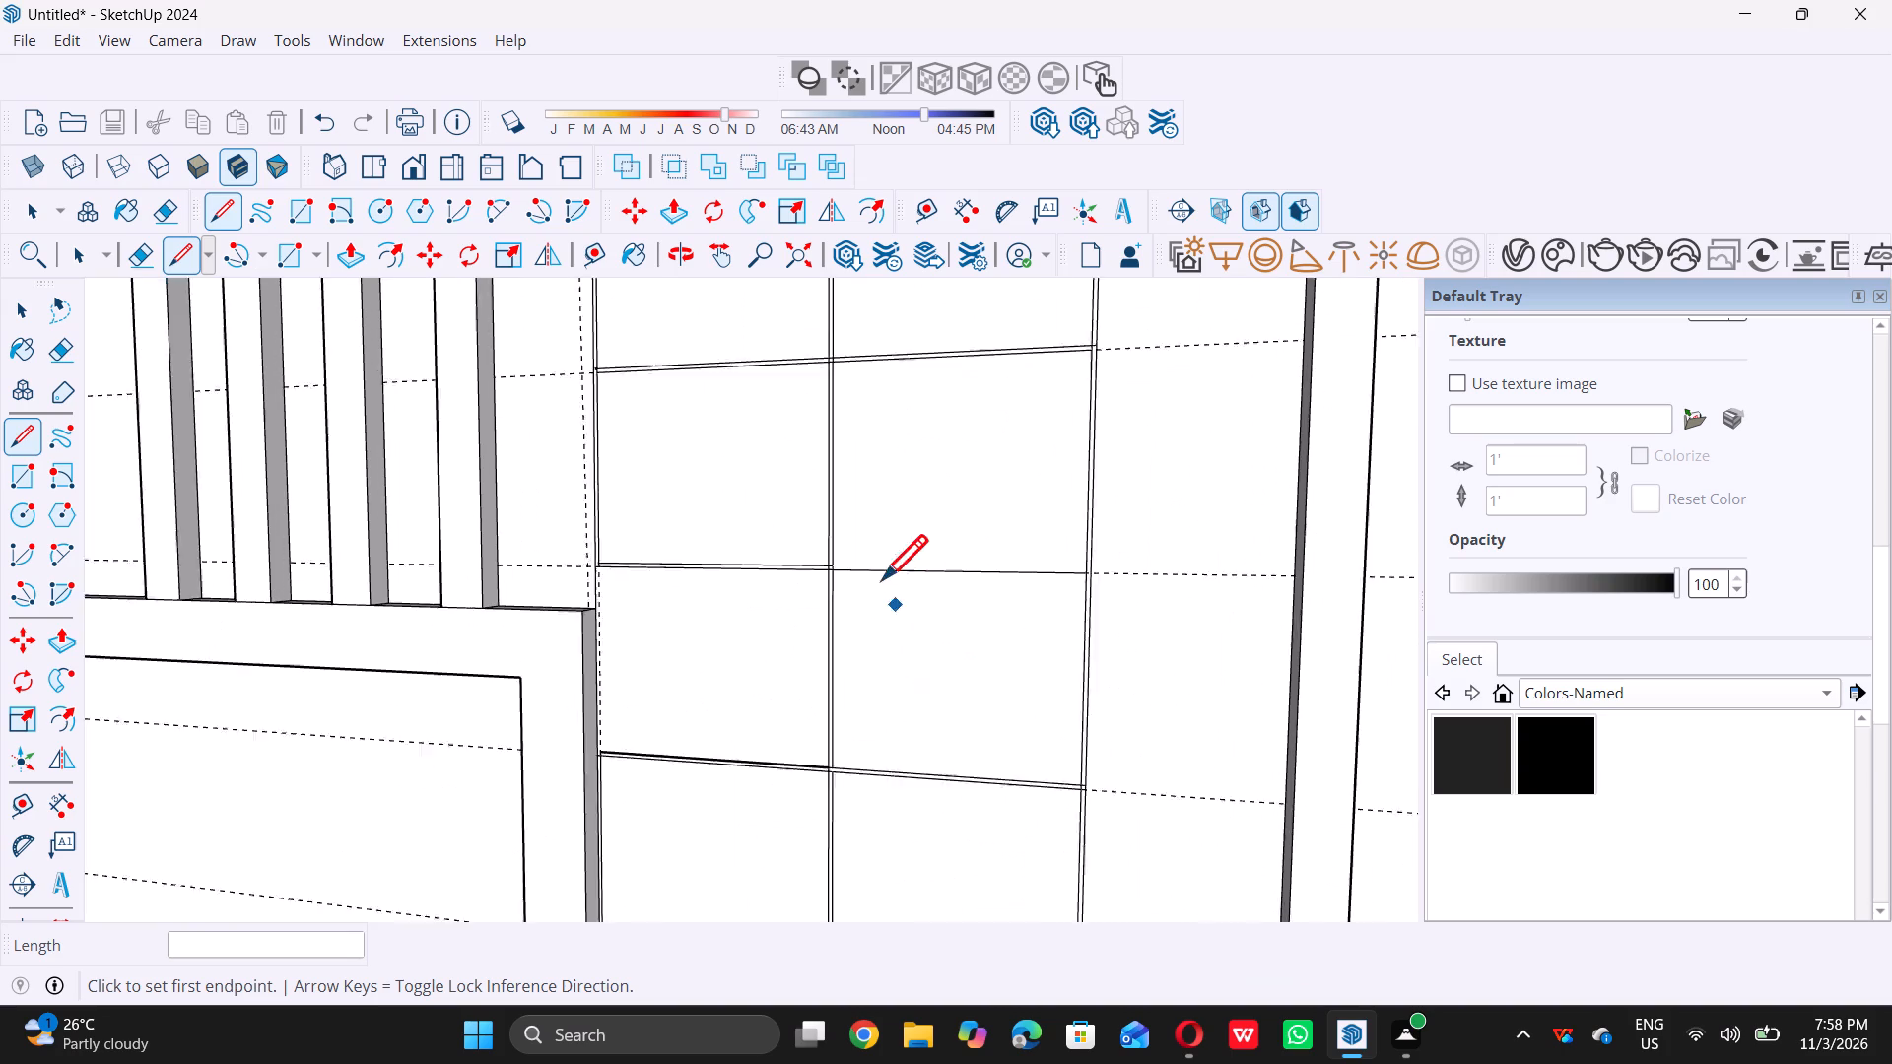
{"action": "scroll", "coordinate": [882, 579], "scroll_direction": "up", "scroll_amount": 5}
{"action": "scroll", "coordinate": [806, 545], "scroll_direction": "up", "scroll_amount": 12}
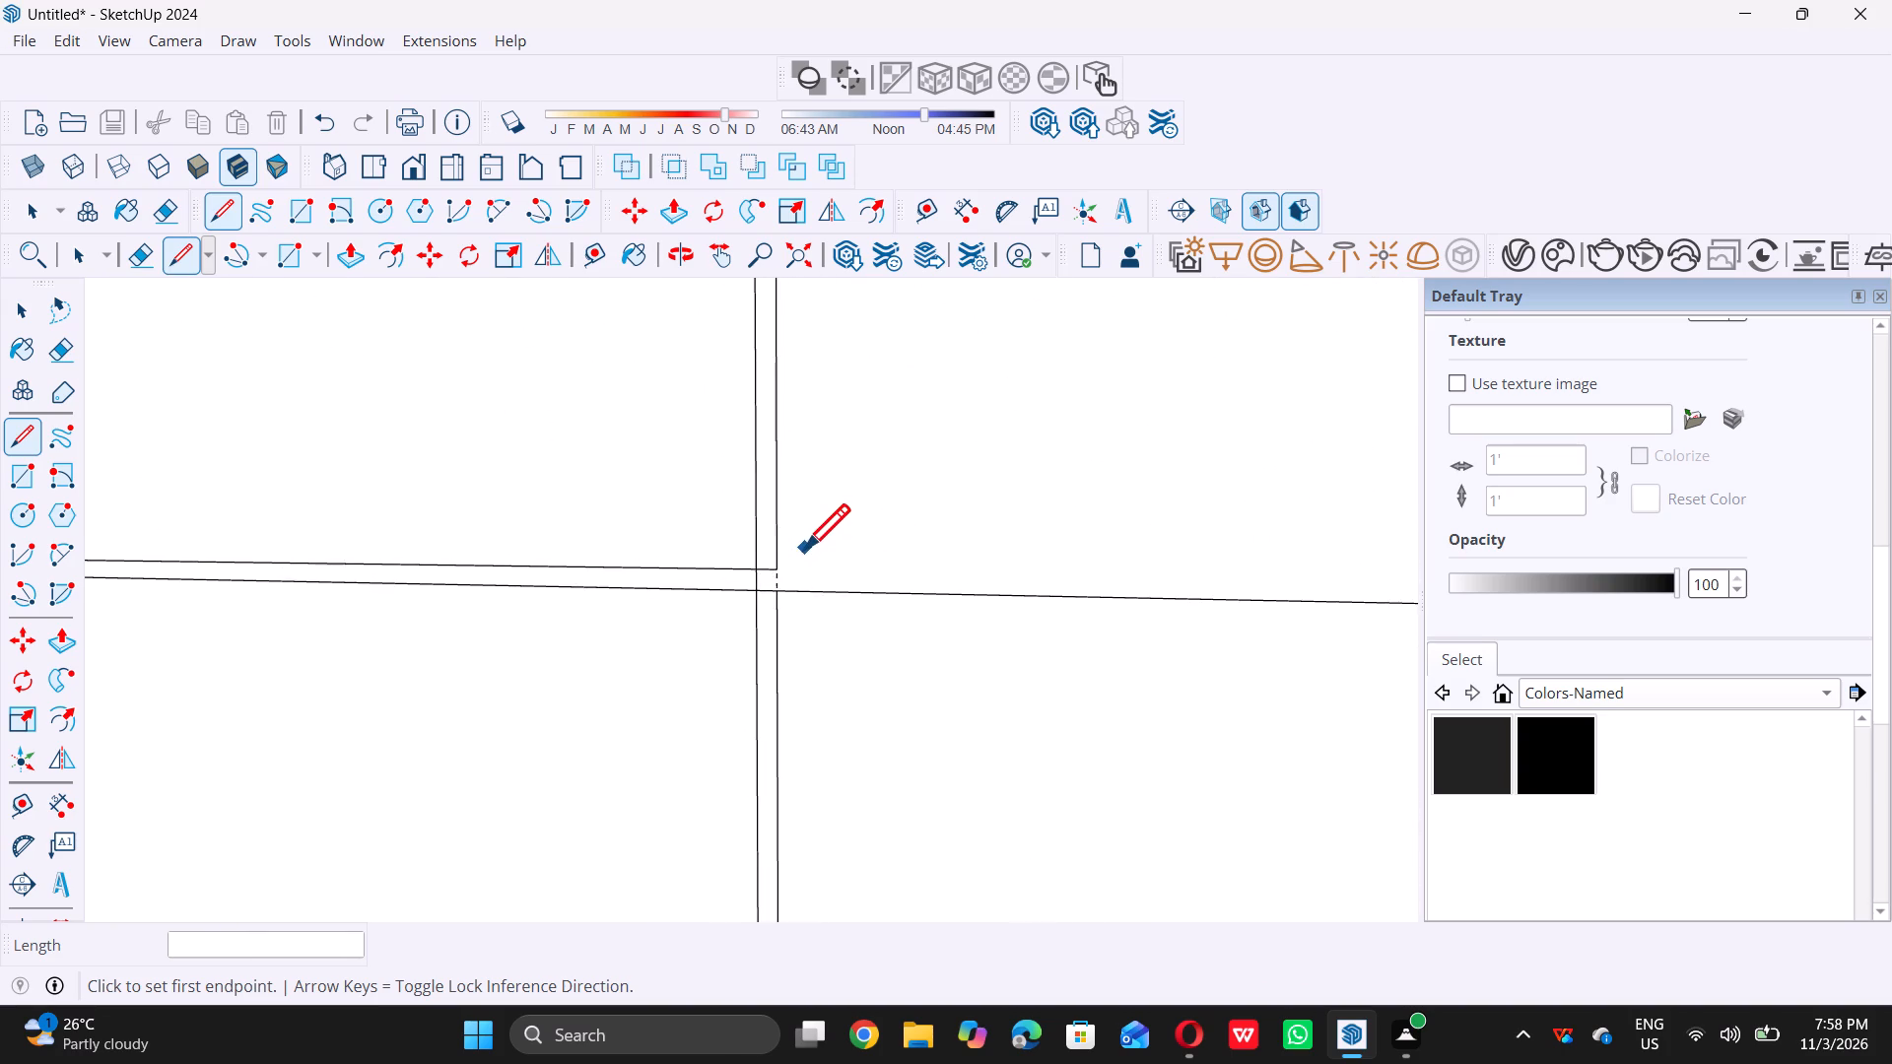
{"action": "scroll", "coordinate": [804, 549], "scroll_direction": "up", "scroll_amount": 1}
{"action": "left_click", "coordinate": [764, 580]}
{"action": "scroll", "coordinate": [763, 580], "scroll_direction": "down", "scroll_amount": 16}
{"action": "scroll", "coordinate": [1119, 576], "scroll_direction": "up", "scroll_amount": 3}
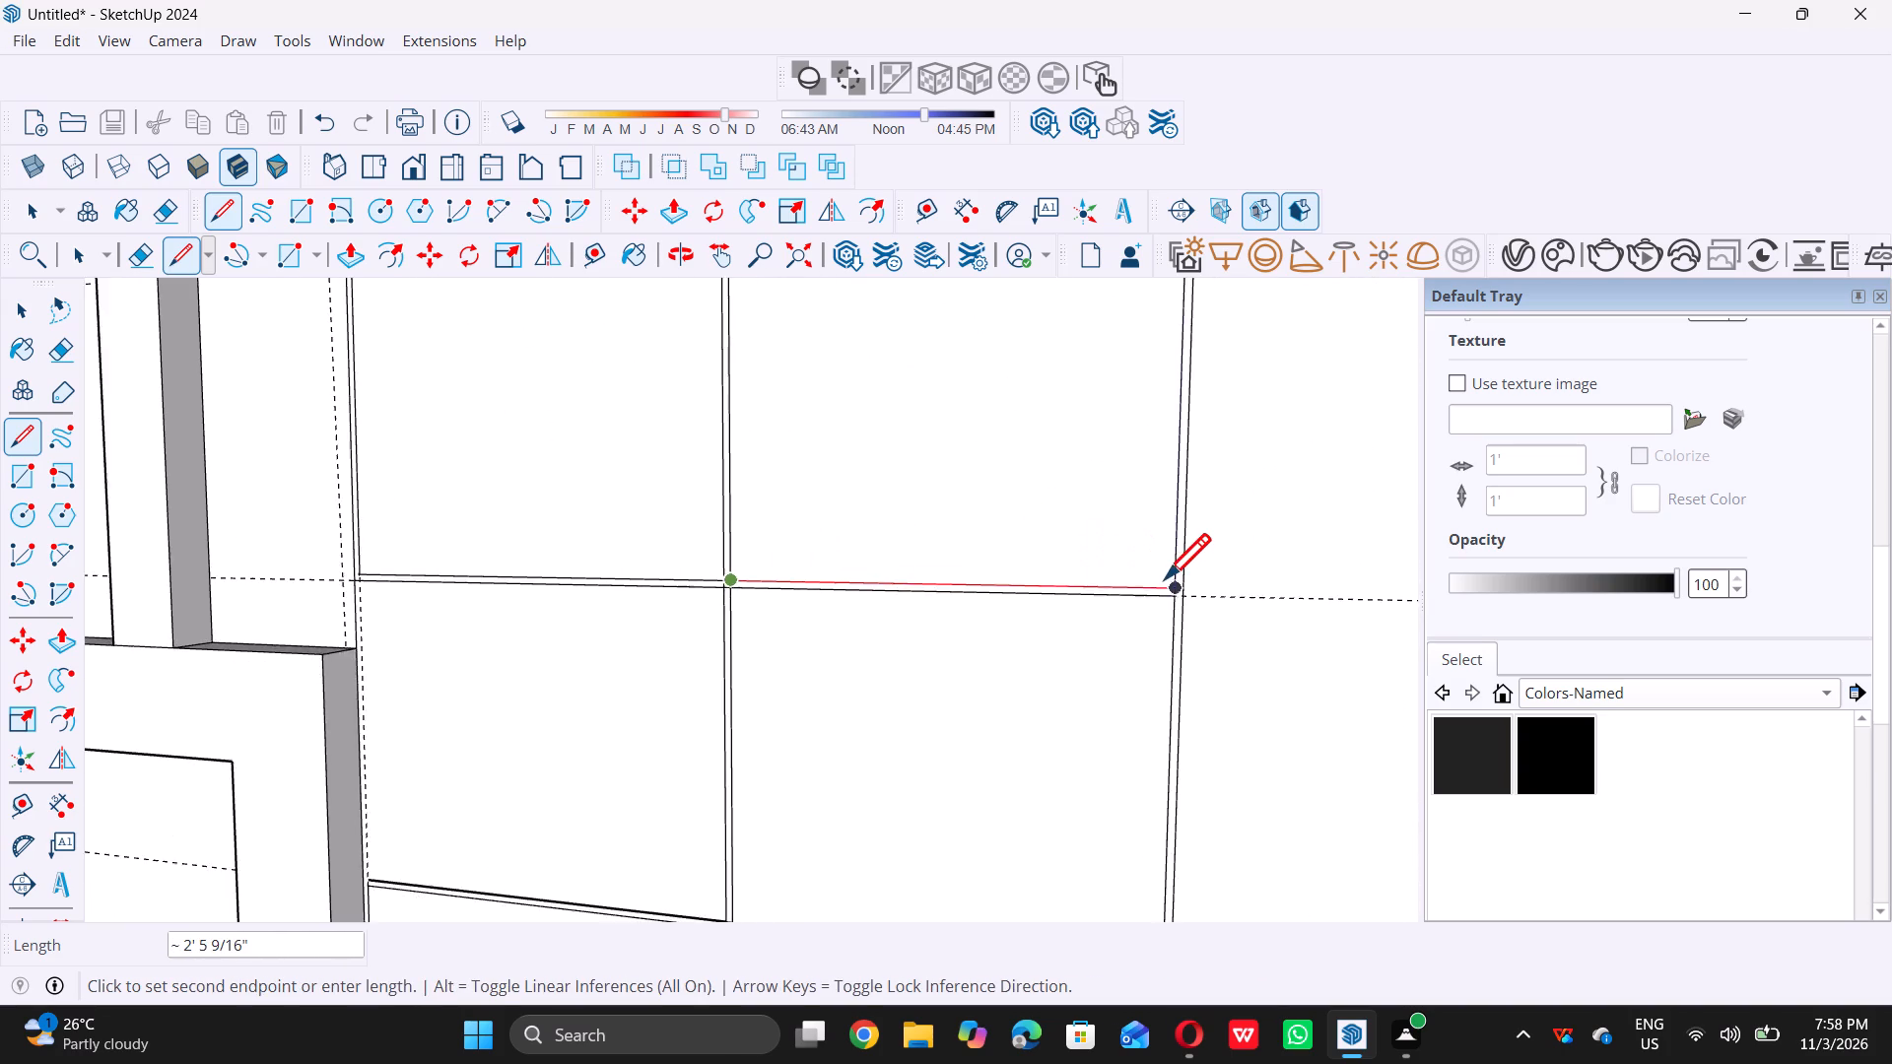
{"action": "scroll", "coordinate": [1165, 578], "scroll_direction": "up", "scroll_amount": 6}
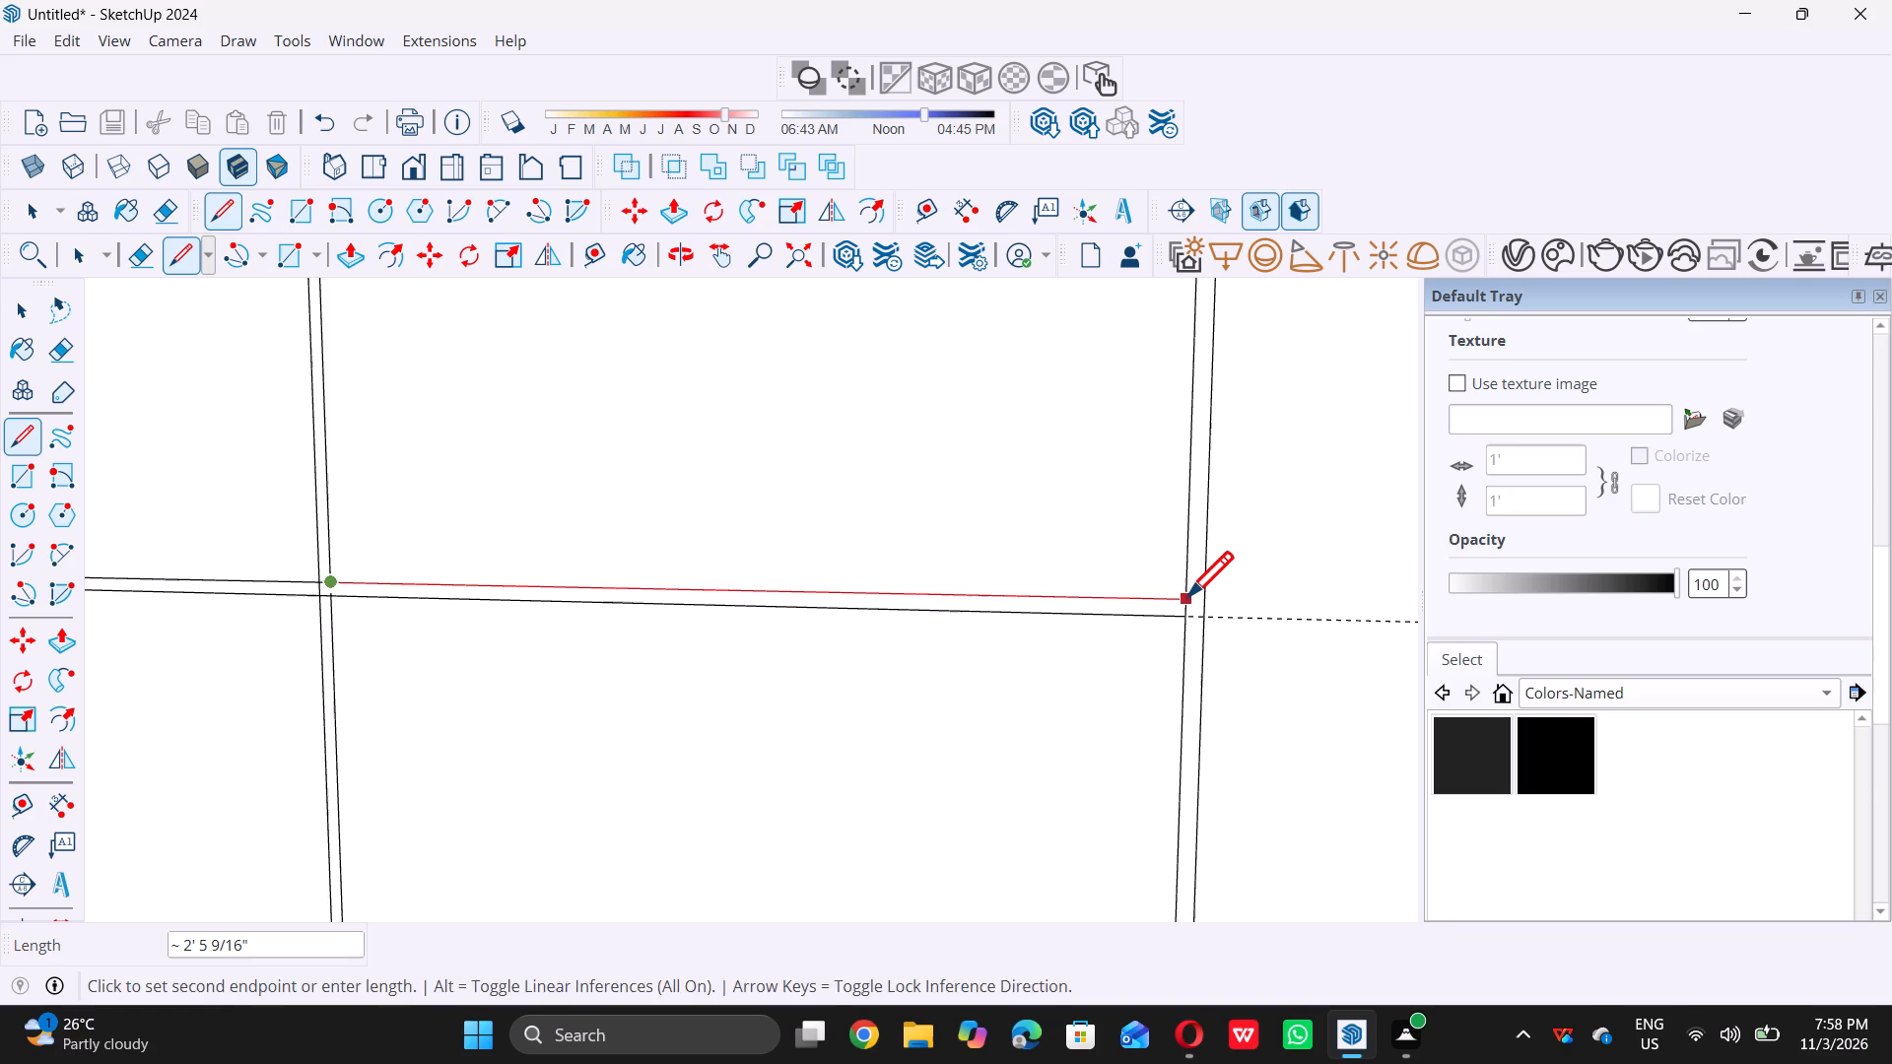
{"action": "double_click", "coordinate": [1187, 596]}
Draw a vertical line about 2' 11/16" up the first panel's outer inset guide in the third cell from the top.
{"action": "scroll", "coordinate": [1106, 585], "scroll_direction": "down", "scroll_amount": 15}
{"action": "scroll", "coordinate": [635, 724], "scroll_direction": "up", "scroll_amount": 2}
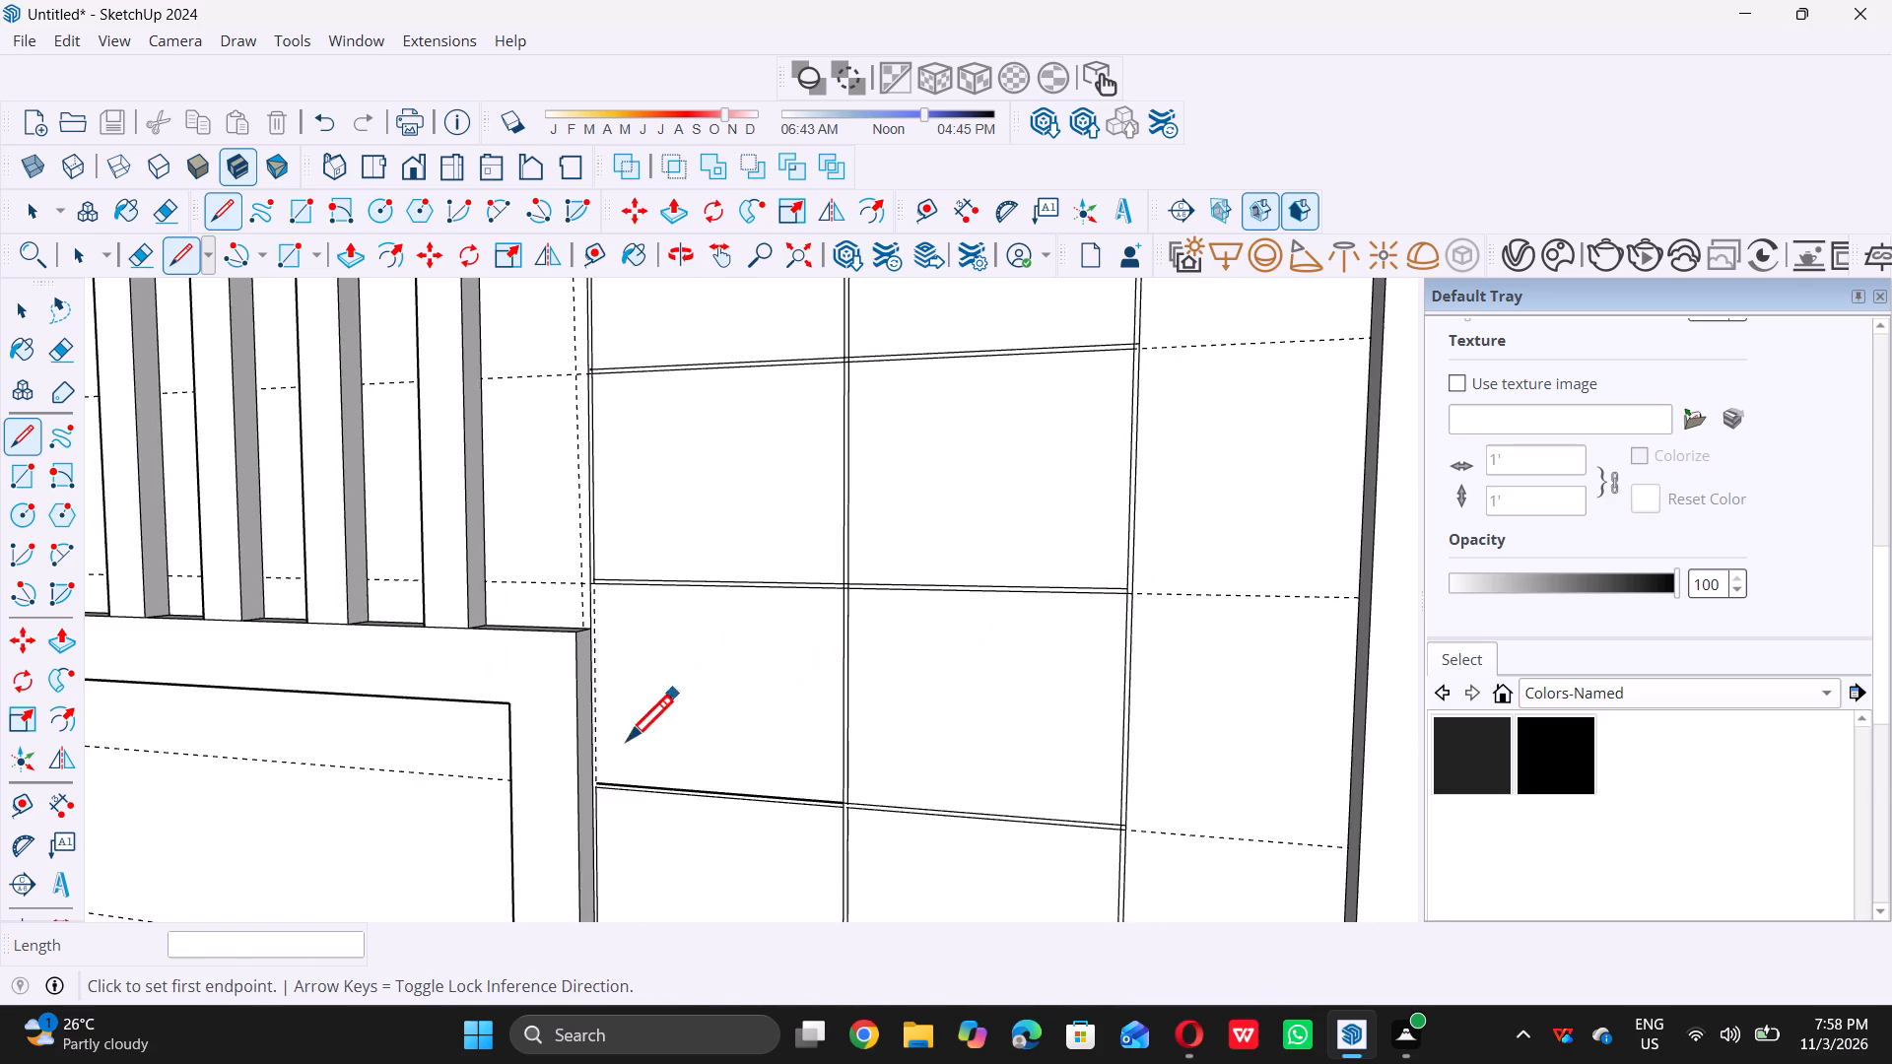
{"action": "scroll", "coordinate": [627, 740], "scroll_direction": "up", "scroll_amount": 9}
{"action": "scroll", "coordinate": [575, 803], "scroll_direction": "up", "scroll_amount": 3}
{"action": "triple_click", "coordinate": [583, 834]}
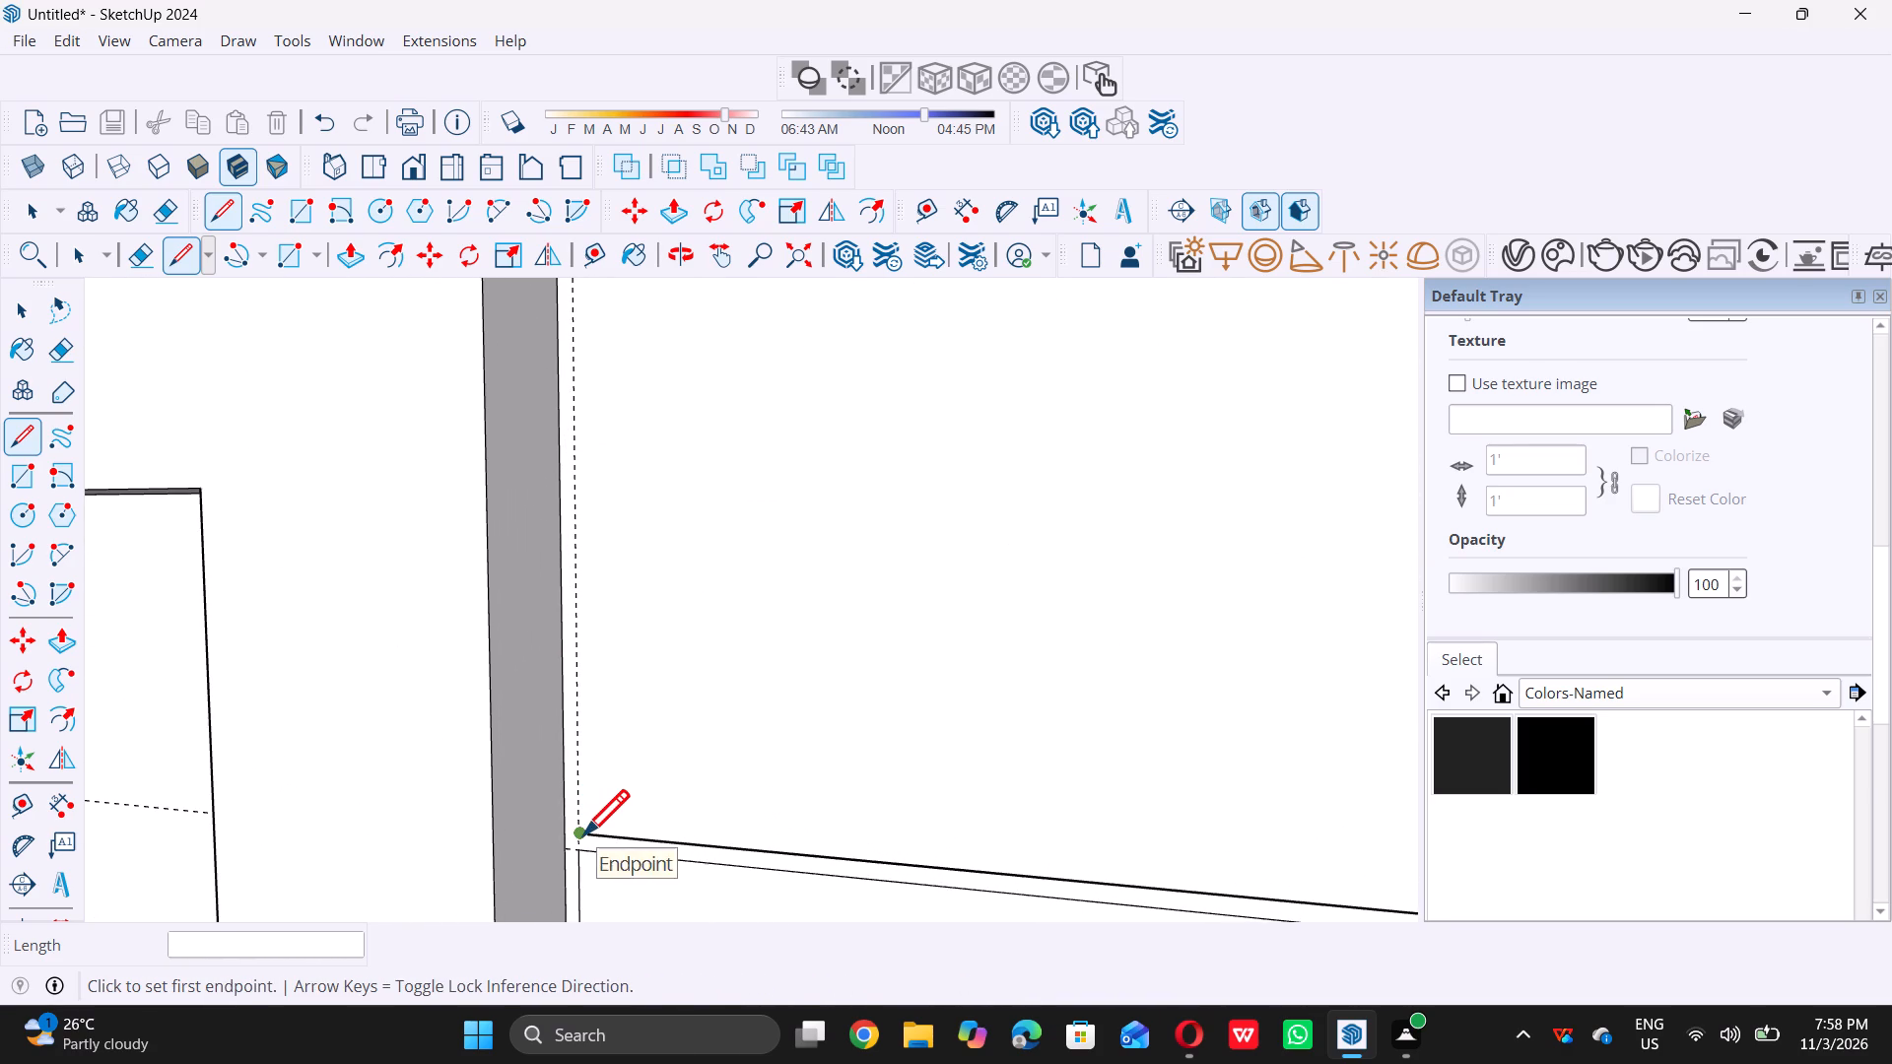
{"action": "scroll", "coordinate": [587, 767], "scroll_direction": "down", "scroll_amount": 10}
{"action": "scroll", "coordinate": [581, 464], "scroll_direction": "up", "scroll_amount": 2}
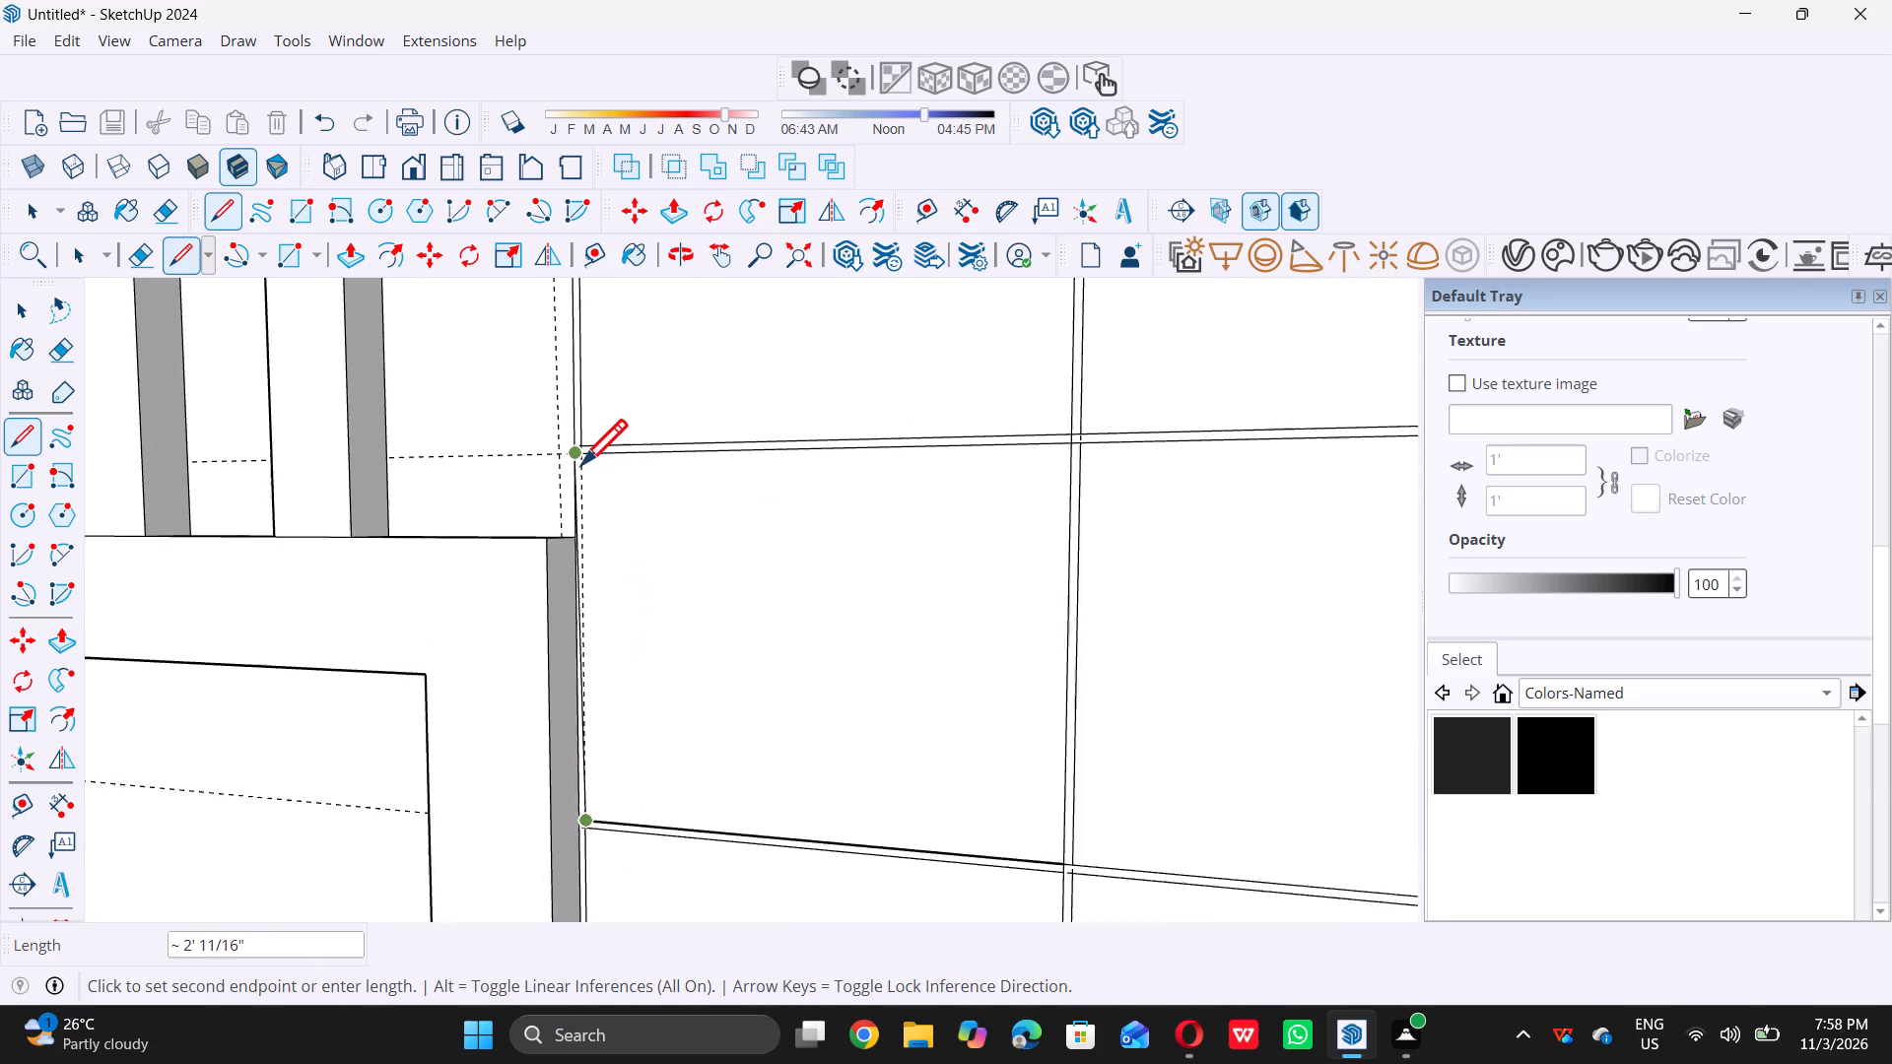
{"action": "scroll", "coordinate": [581, 464], "scroll_direction": "up", "scroll_amount": 4}
{"action": "double_click", "coordinate": [587, 447]}
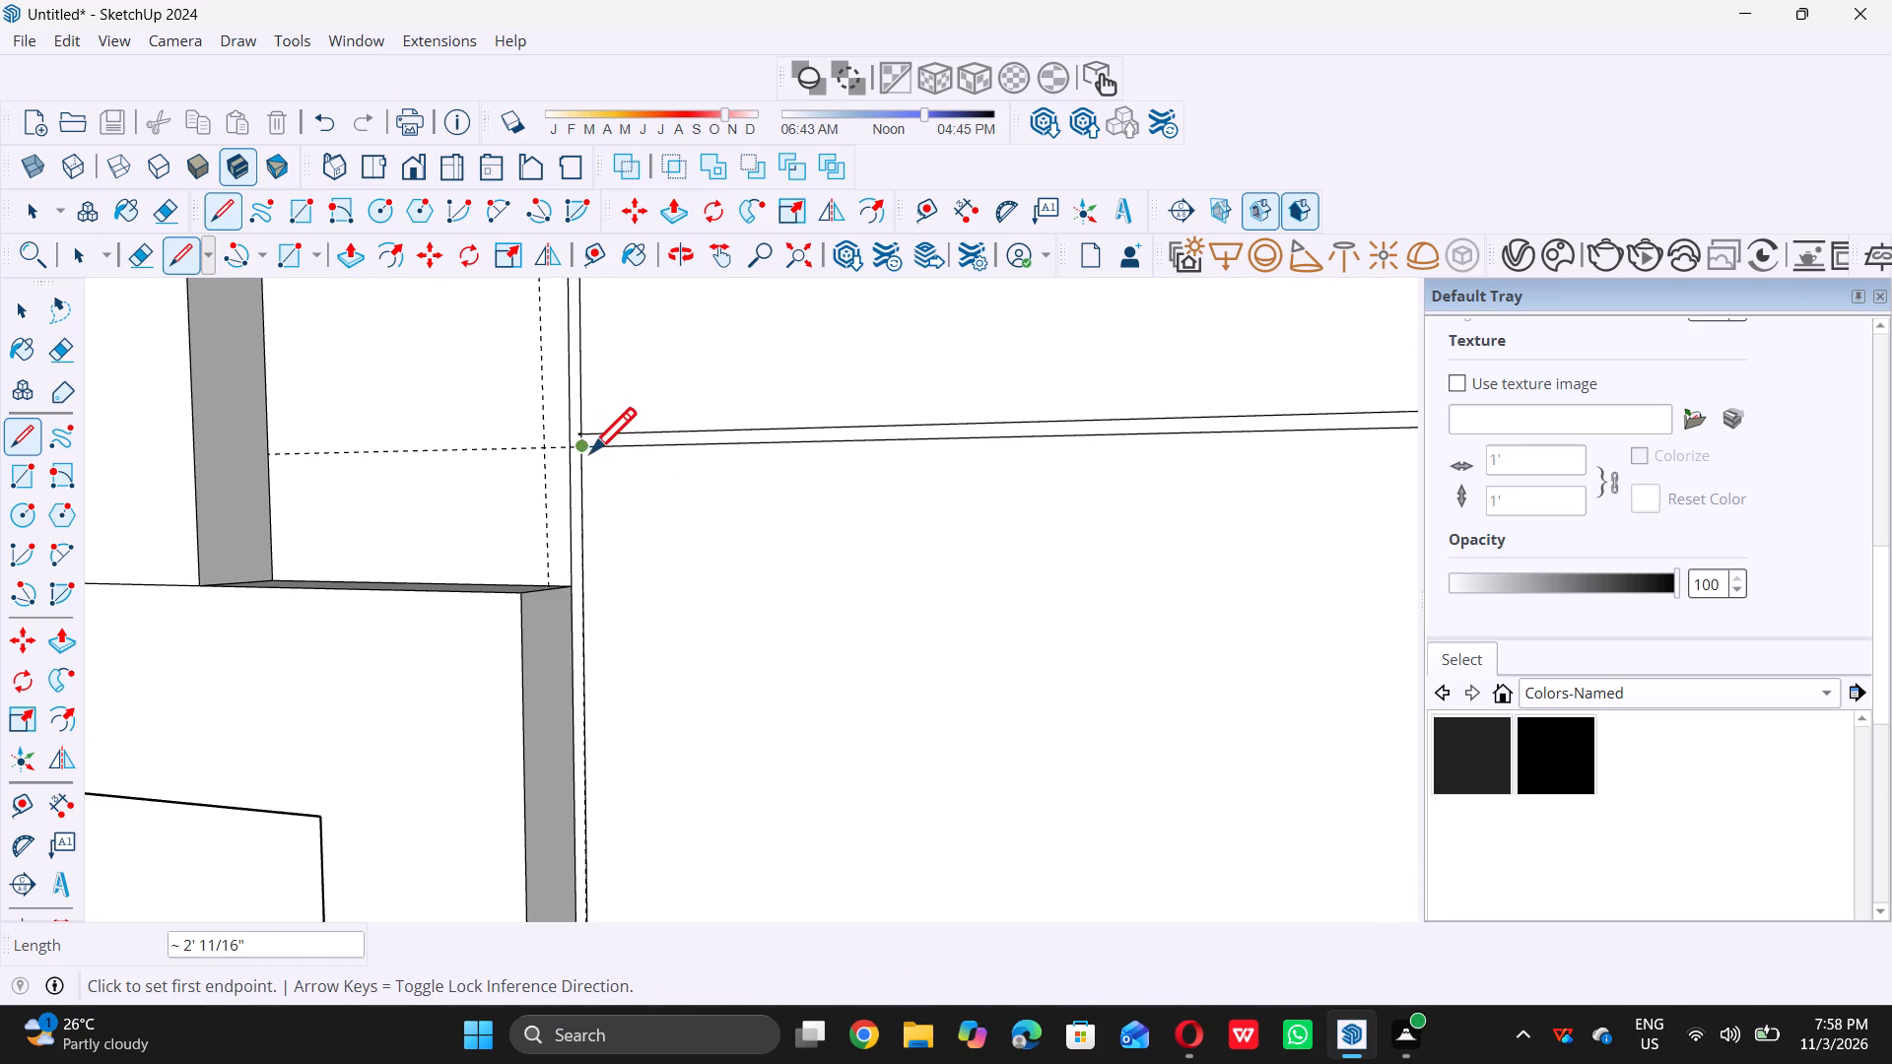
{"action": "key", "text": "space"}
Examine the first panel's cell outlines, especially where its heavy division line meets the outer inset line.
{"action": "scroll", "coordinate": [622, 481], "scroll_direction": "down", "scroll_amount": 10}
{"action": "scroll", "coordinate": [694, 580], "scroll_direction": "down", "scroll_amount": 4}
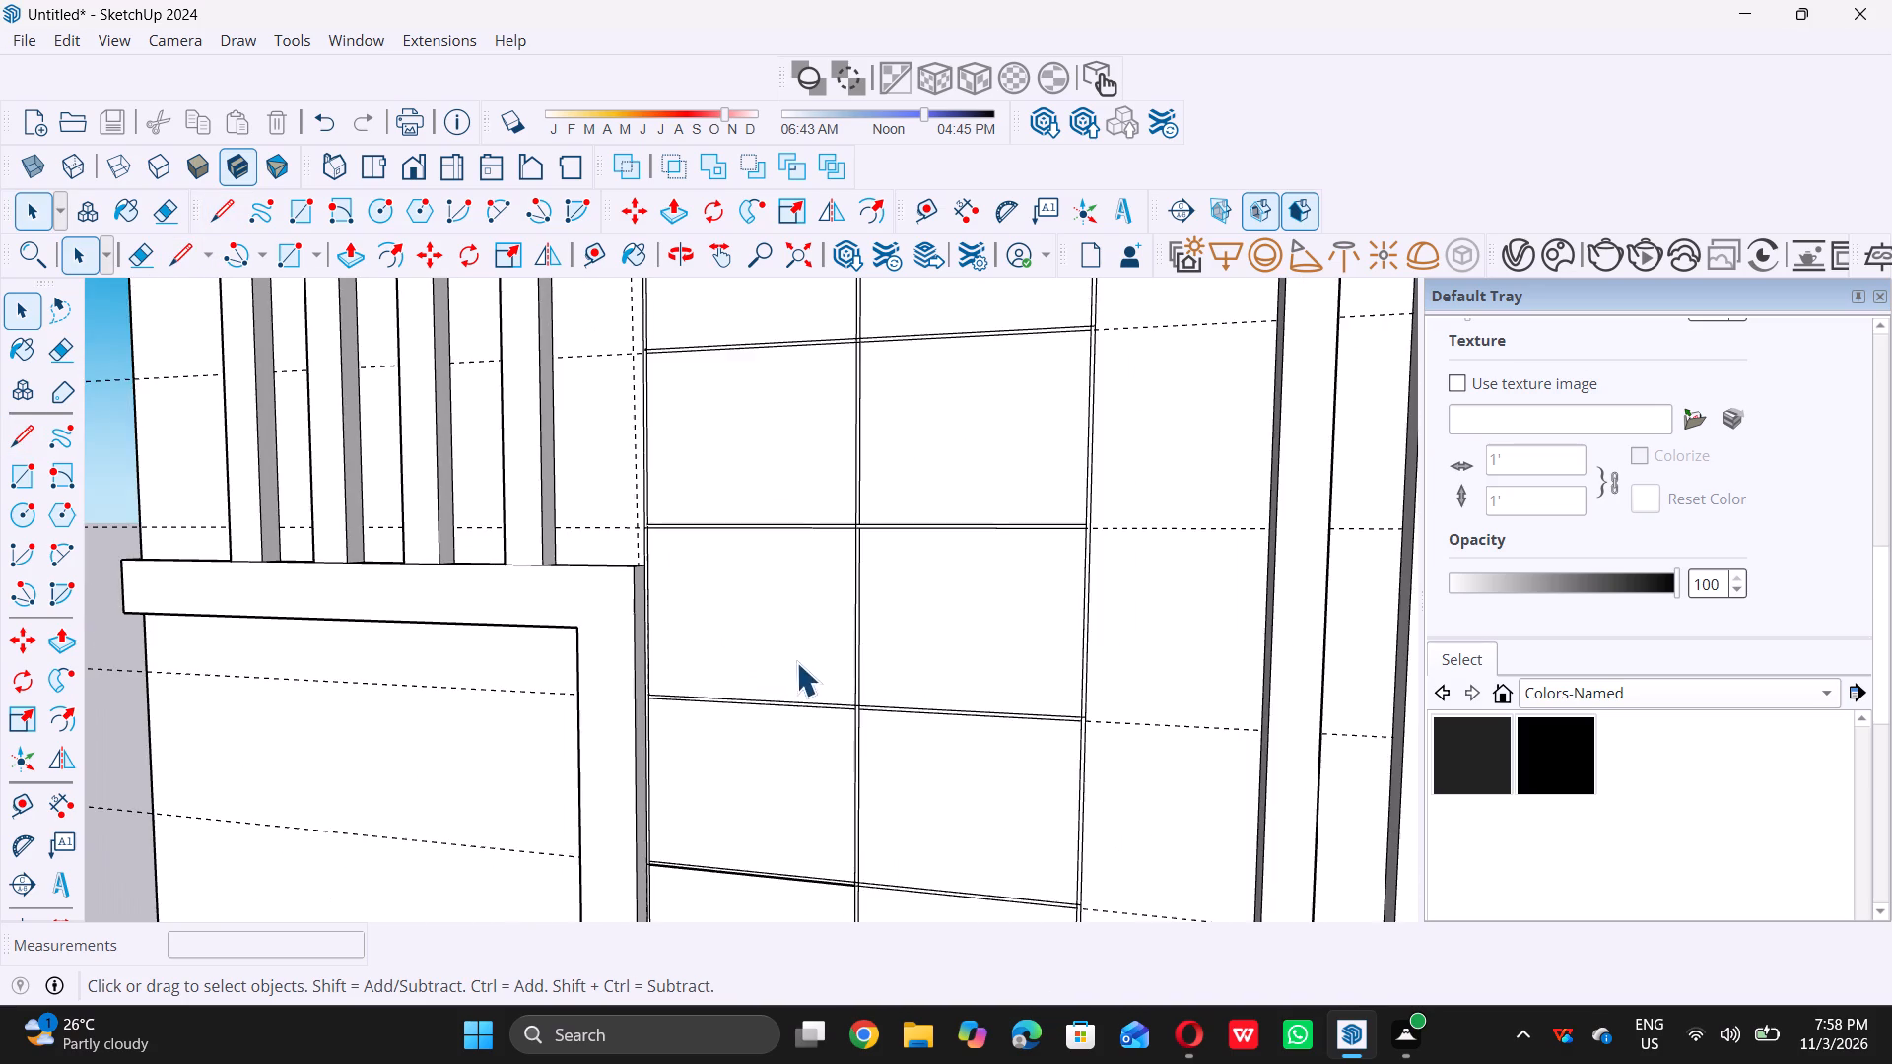
{"action": "scroll", "coordinate": [824, 673], "scroll_direction": "down", "scroll_amount": 5}
{"action": "scroll", "coordinate": [971, 774], "scroll_direction": "down", "scroll_amount": 1}
{"action": "scroll", "coordinate": [900, 825], "scroll_direction": "up", "scroll_amount": 6}
{"action": "scroll", "coordinate": [777, 787], "scroll_direction": "up", "scroll_amount": 6}
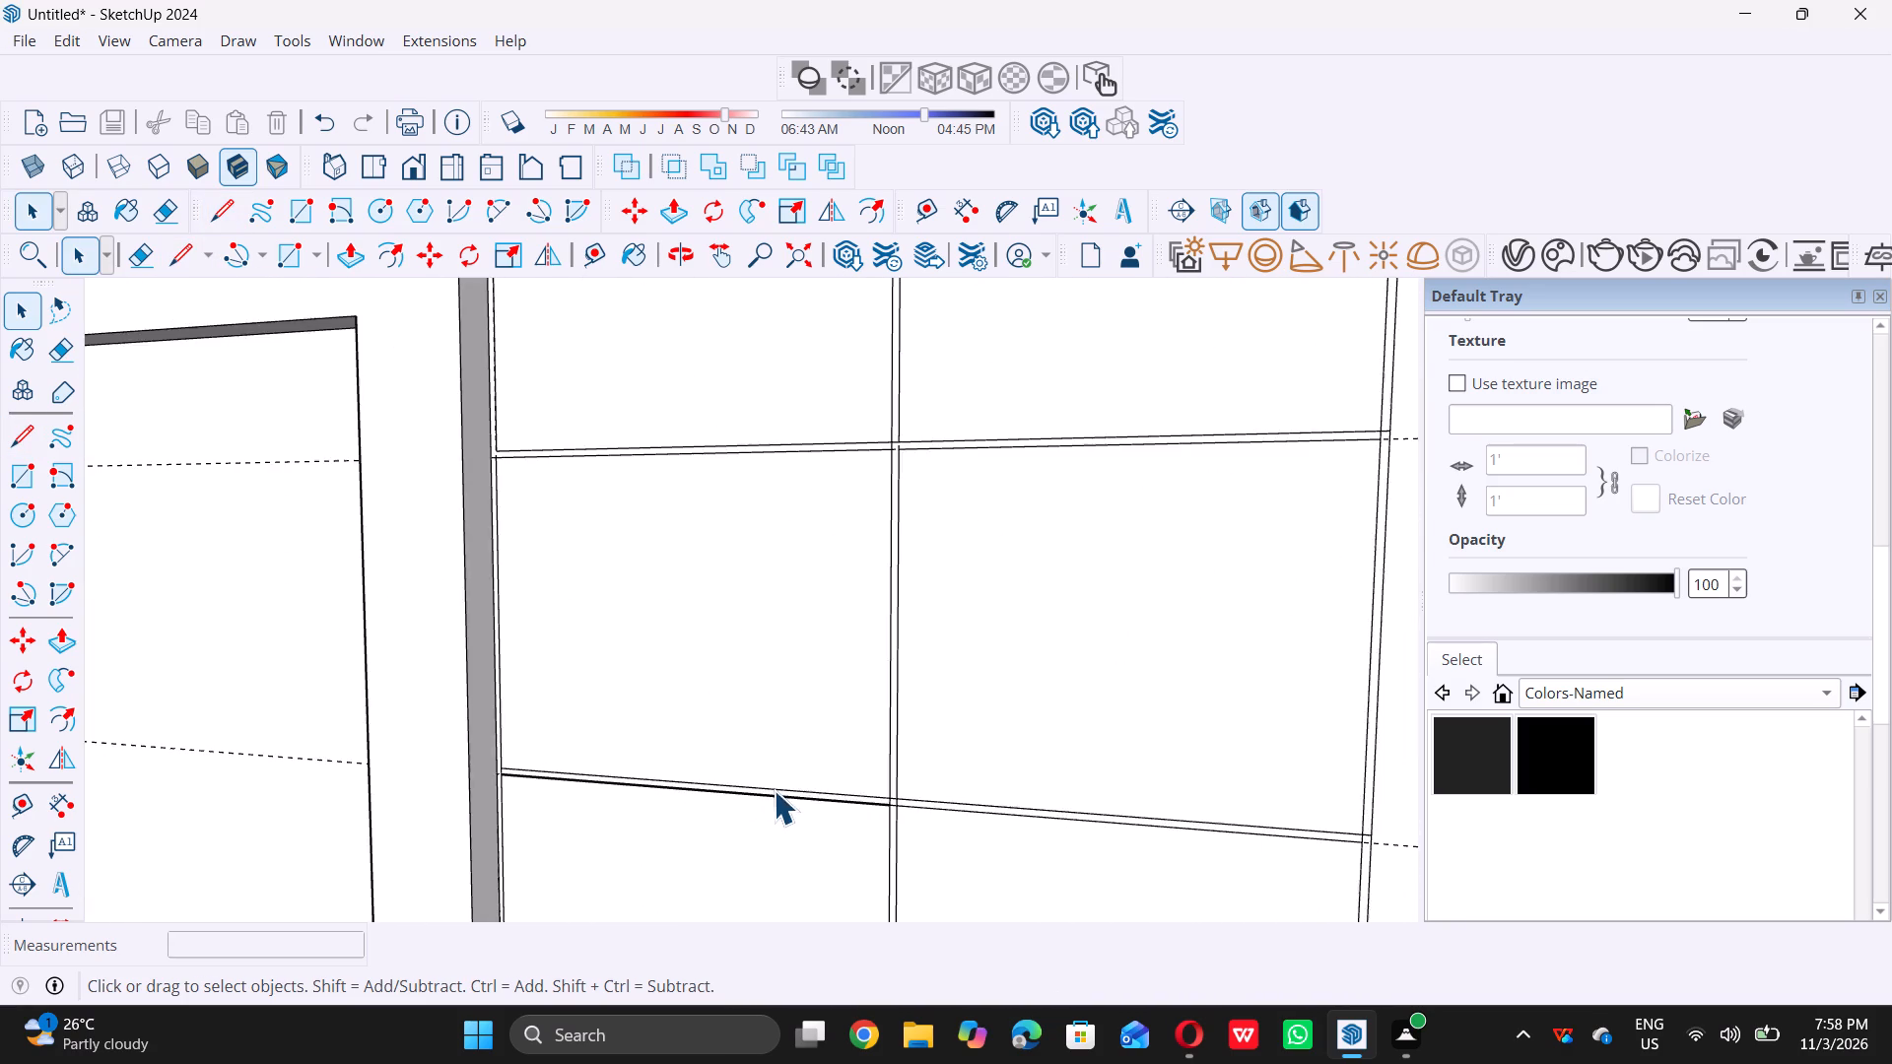
{"action": "scroll", "coordinate": [774, 790], "scroll_direction": "up", "scroll_amount": 5}
{"action": "scroll", "coordinate": [845, 712], "scroll_direction": "down", "scroll_amount": 20}
{"action": "scroll", "coordinate": [845, 712], "scroll_direction": "down", "scroll_amount": 2}
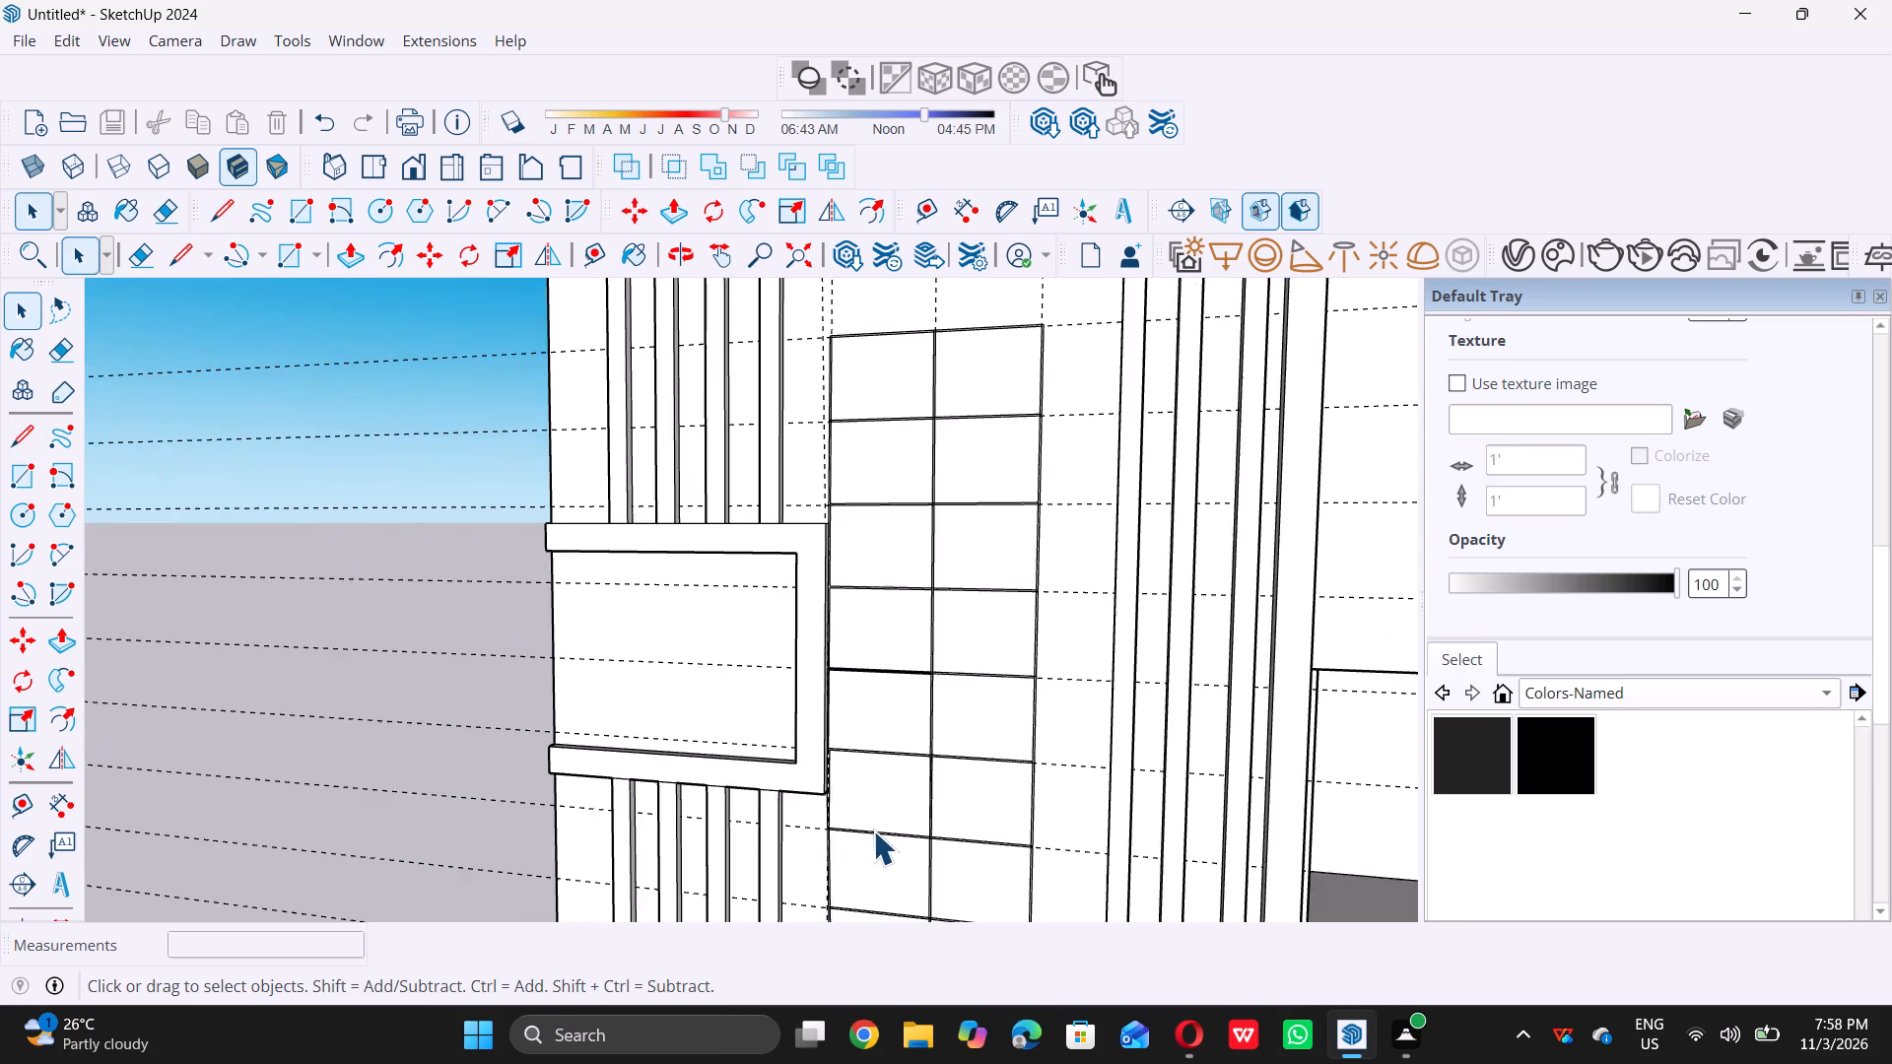
{"action": "scroll", "coordinate": [873, 831], "scroll_direction": "up", "scroll_amount": 8}
{"action": "scroll", "coordinate": [874, 831], "scroll_direction": "down", "scroll_amount": 6}
{"action": "scroll", "coordinate": [835, 596], "scroll_direction": "up", "scroll_amount": 10}
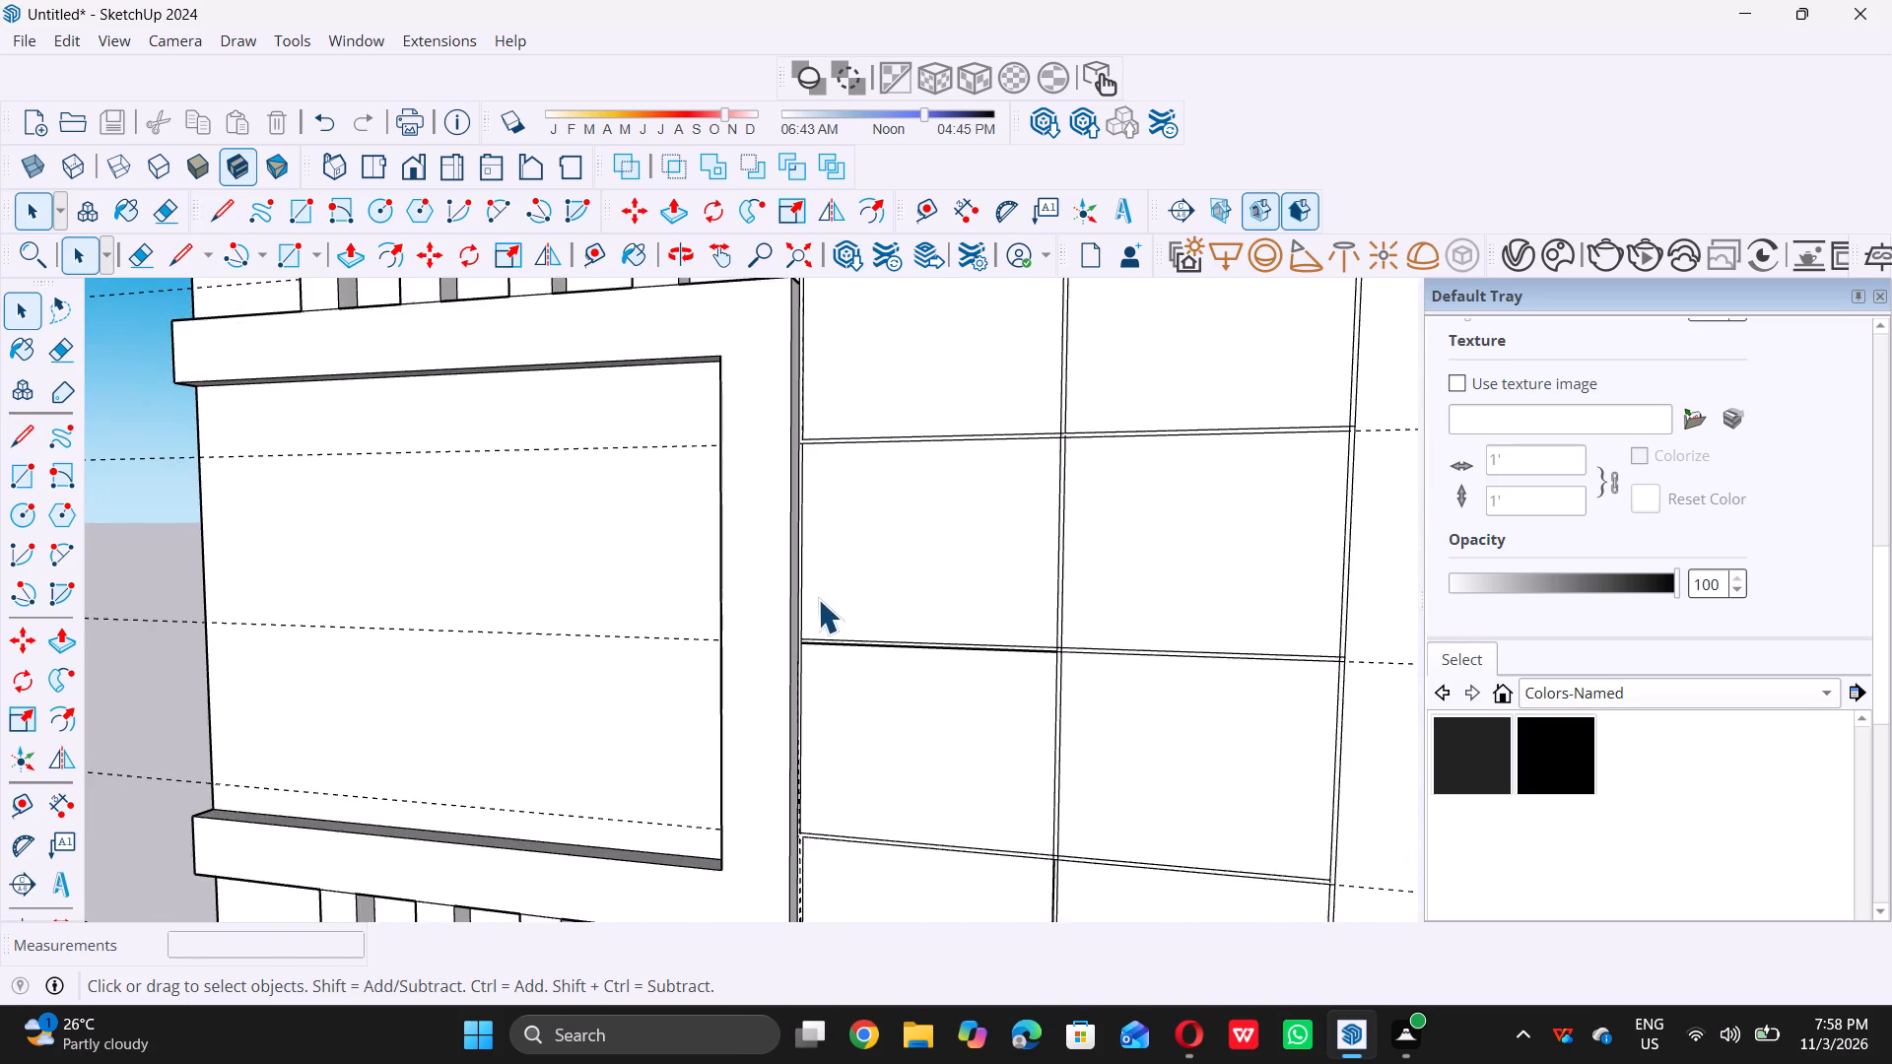
{"action": "scroll", "coordinate": [818, 599], "scroll_direction": "up", "scroll_amount": 6}
{"action": "scroll", "coordinate": [777, 676], "scroll_direction": "up", "scroll_amount": 15}
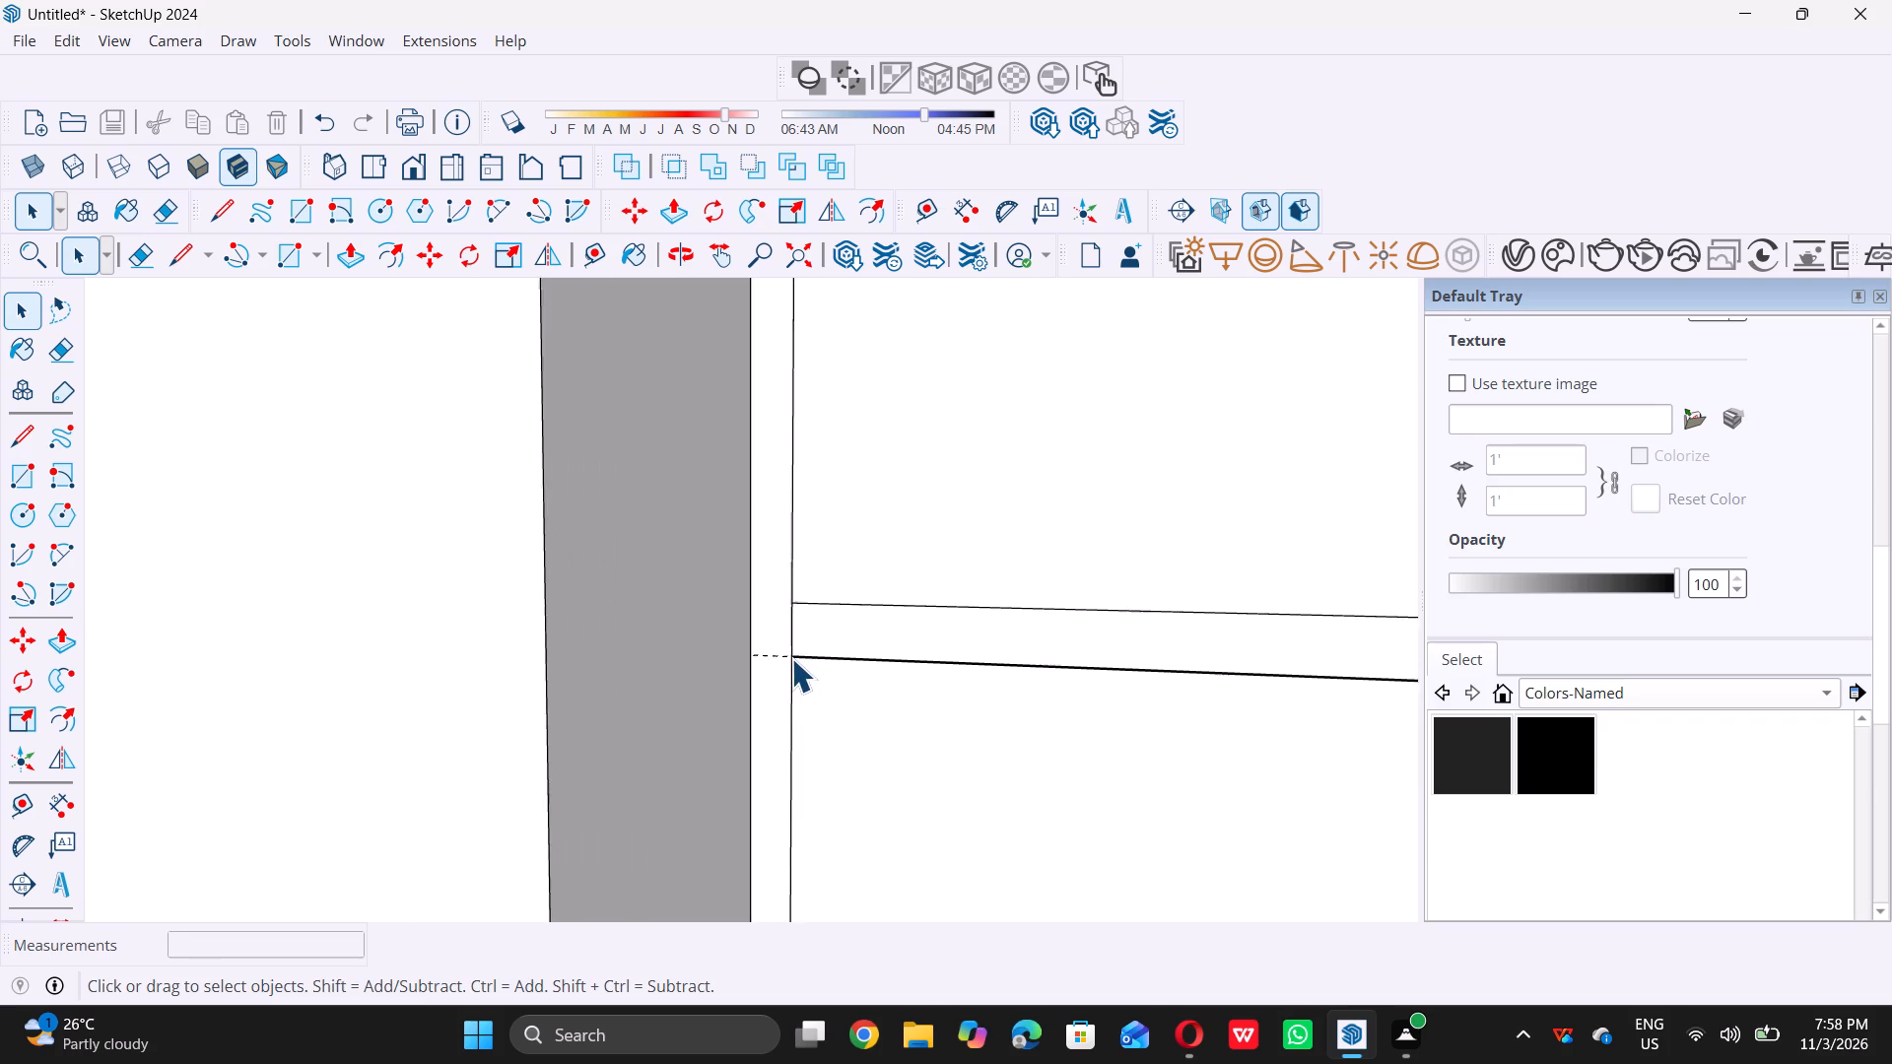
{"action": "scroll", "coordinate": [791, 658], "scroll_direction": "up", "scroll_amount": 15}
{"action": "scroll", "coordinate": [790, 659], "scroll_direction": "up", "scroll_amount": 6}
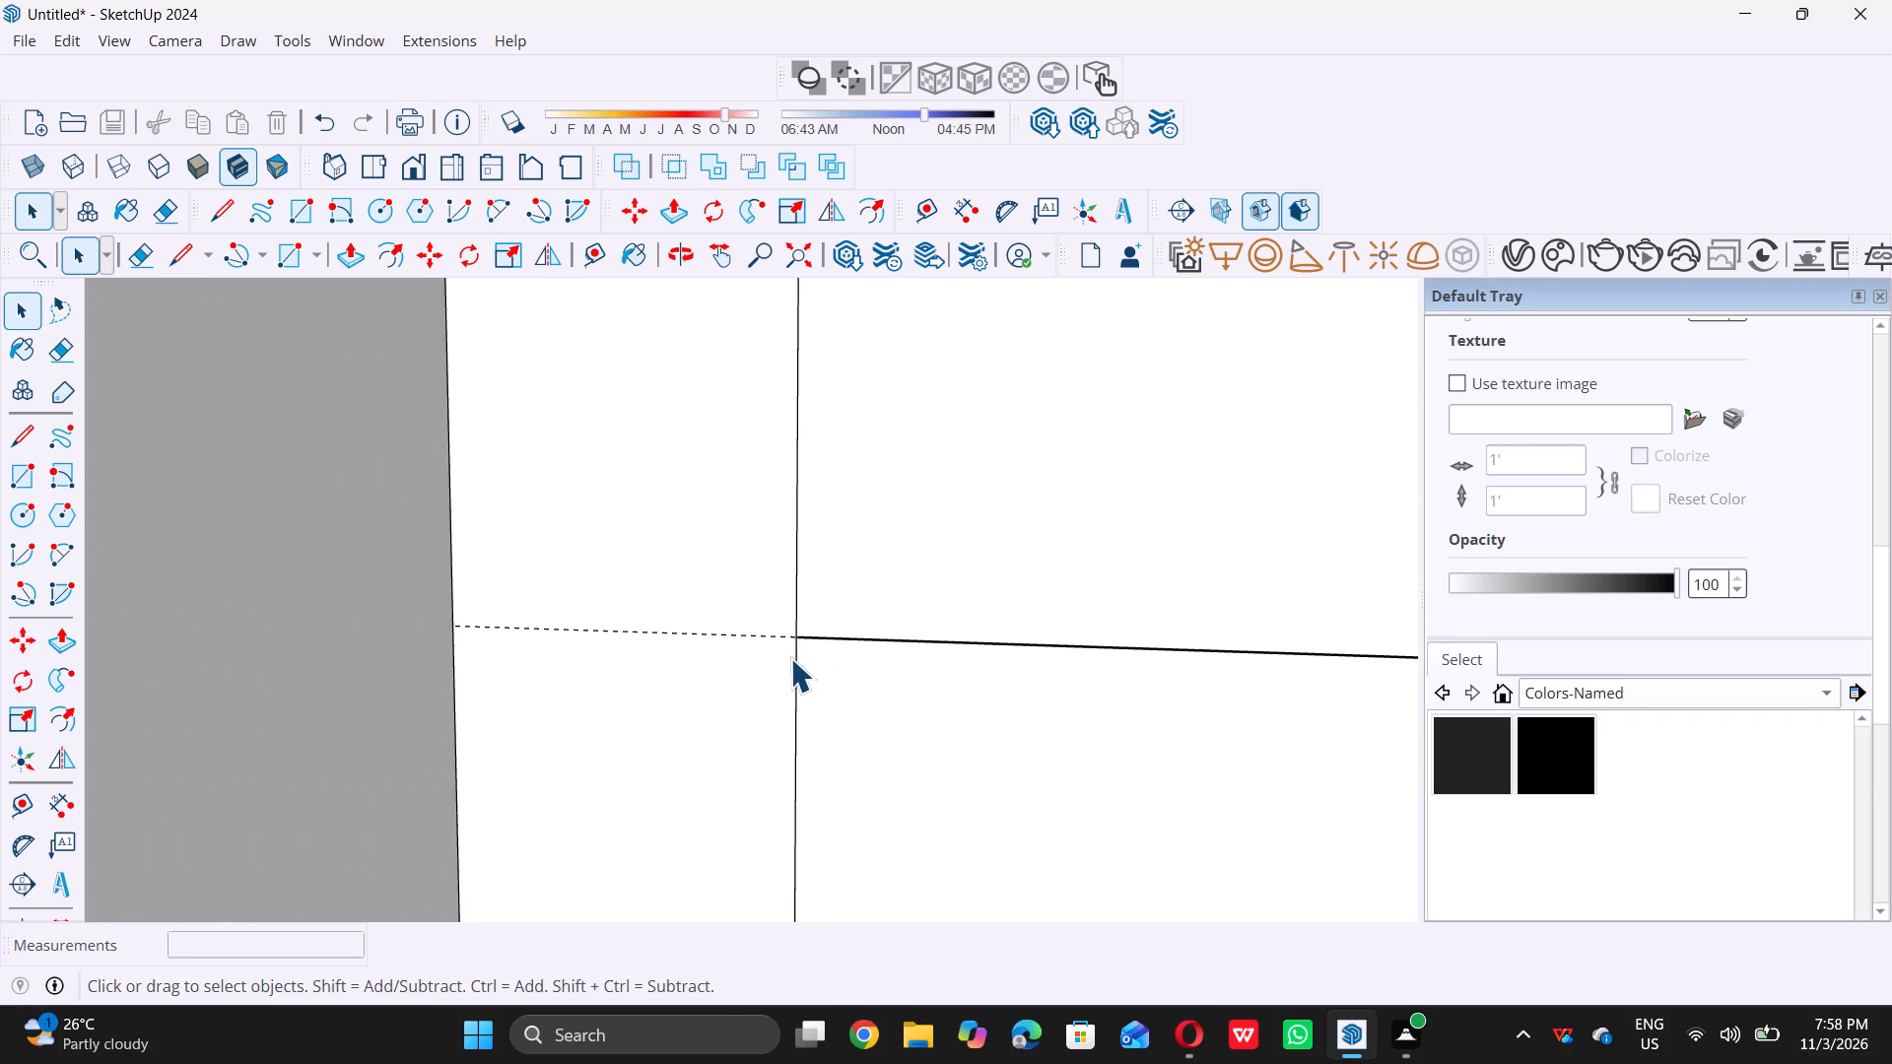
{"action": "scroll", "coordinate": [790, 658], "scroll_direction": "up", "scroll_amount": 5}
{"action": "scroll", "coordinate": [784, 660], "scroll_direction": "down", "scroll_amount": 20}
{"action": "scroll", "coordinate": [784, 660], "scroll_direction": "down", "scroll_amount": 9}
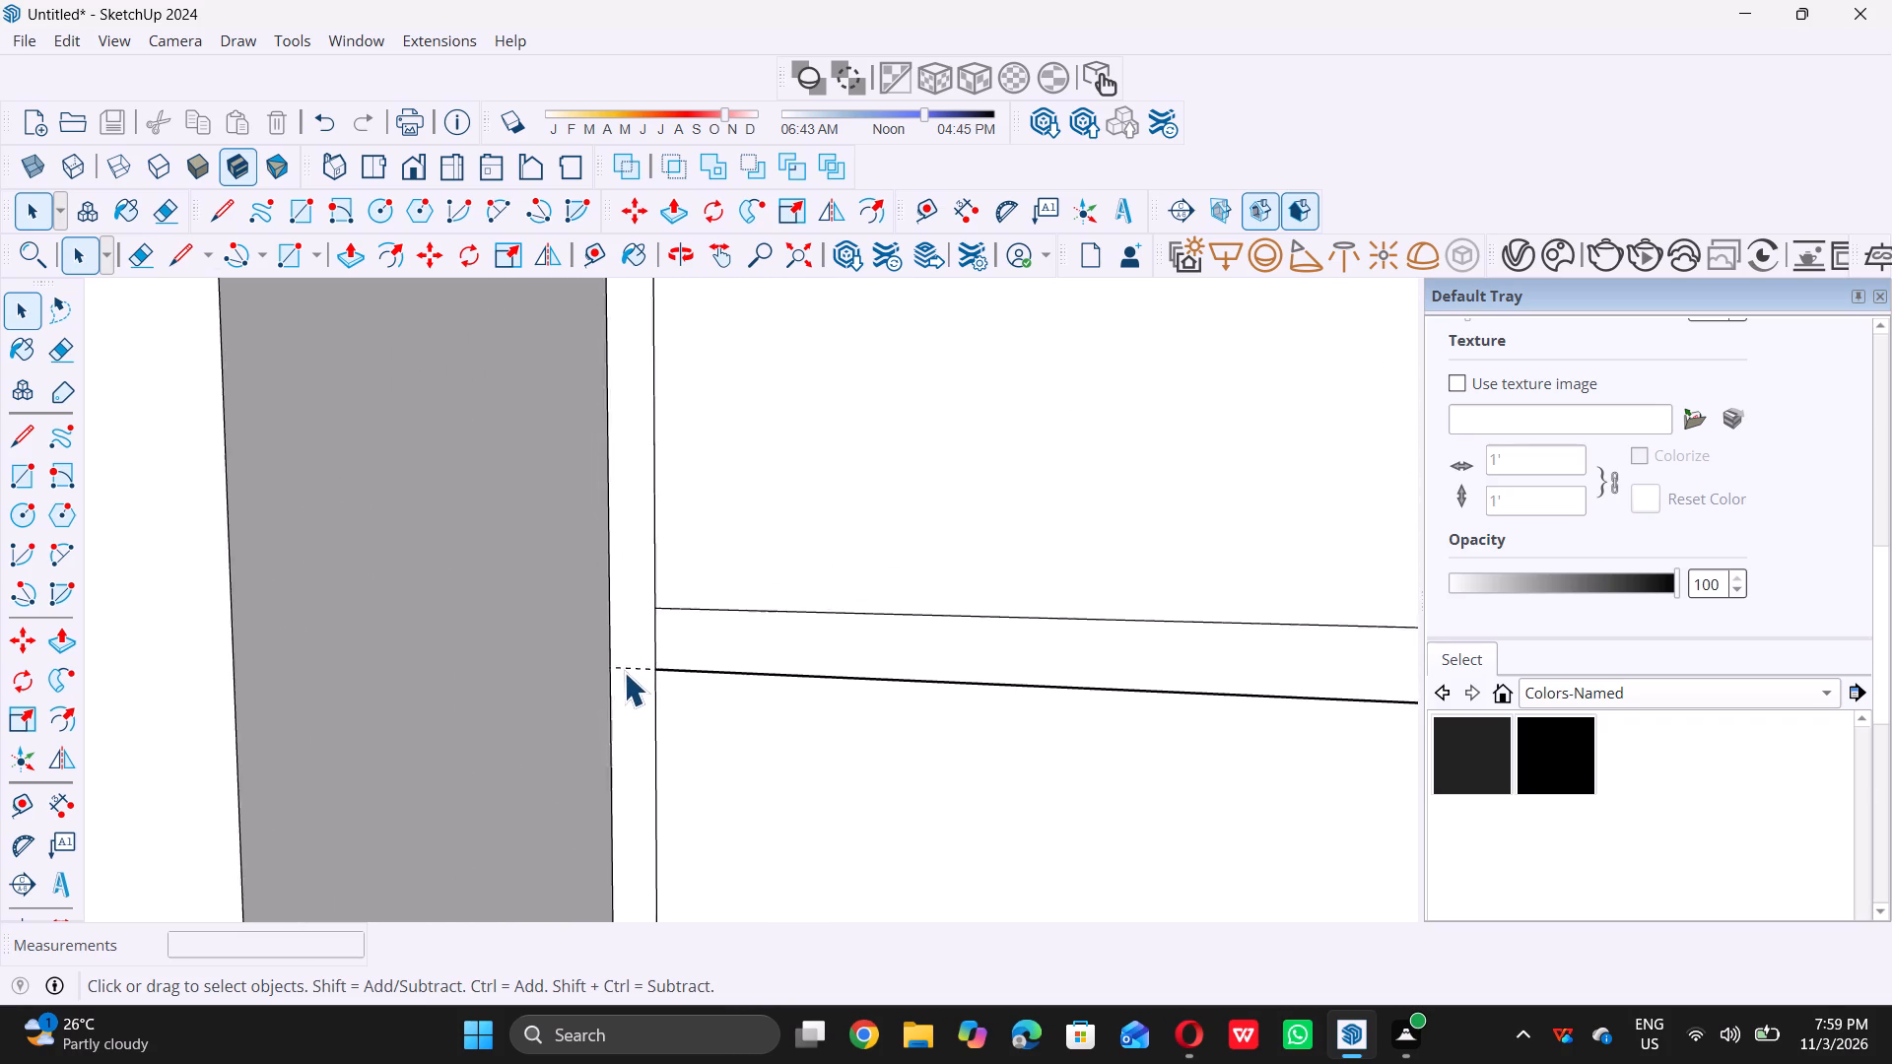
{"action": "scroll", "coordinate": [624, 672], "scroll_direction": "down", "scroll_amount": 20}
{"action": "scroll", "coordinate": [624, 672], "scroll_direction": "down", "scroll_amount": 4}
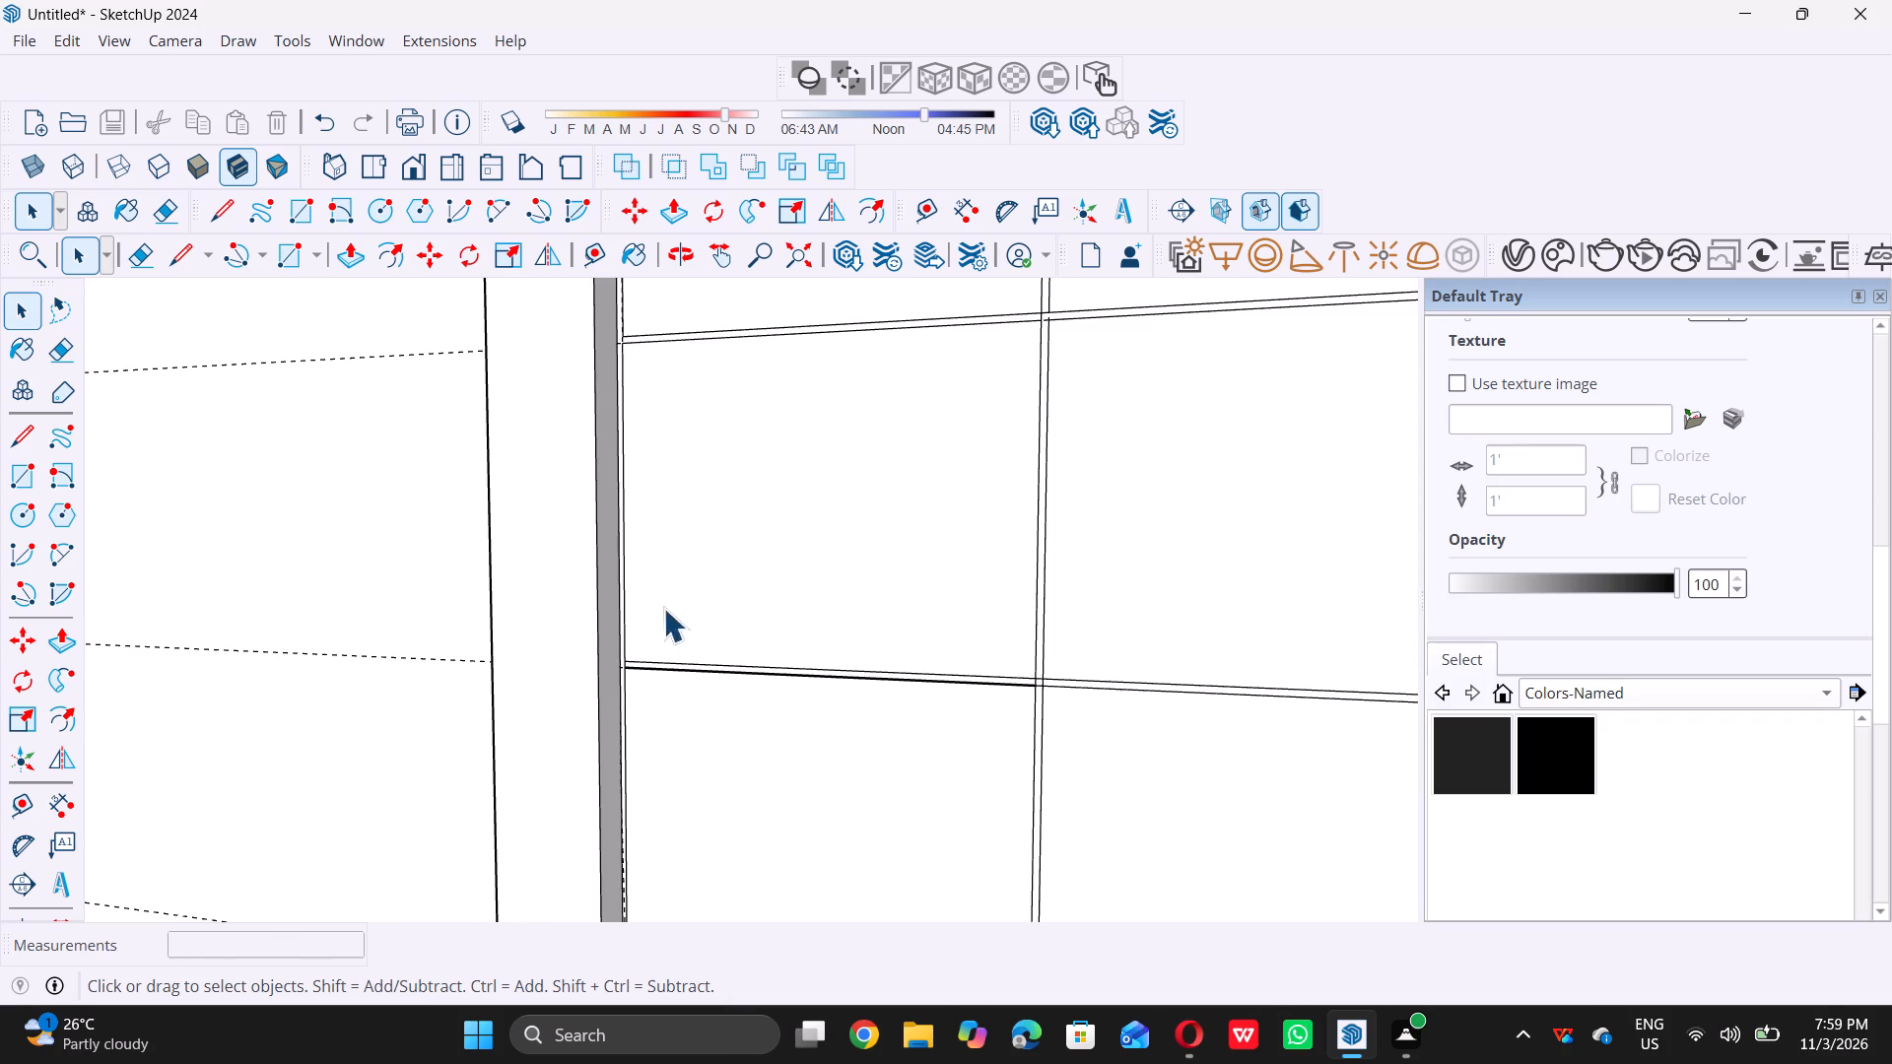
Retrace the first panel's heavy division line with a line about 2' 7 3/16" from the central divider to the outer inset line.
{"action": "scroll", "coordinate": [985, 676], "scroll_direction": "up", "scroll_amount": 11}
{"action": "scroll", "coordinate": [1080, 677], "scroll_direction": "up", "scroll_amount": 3}
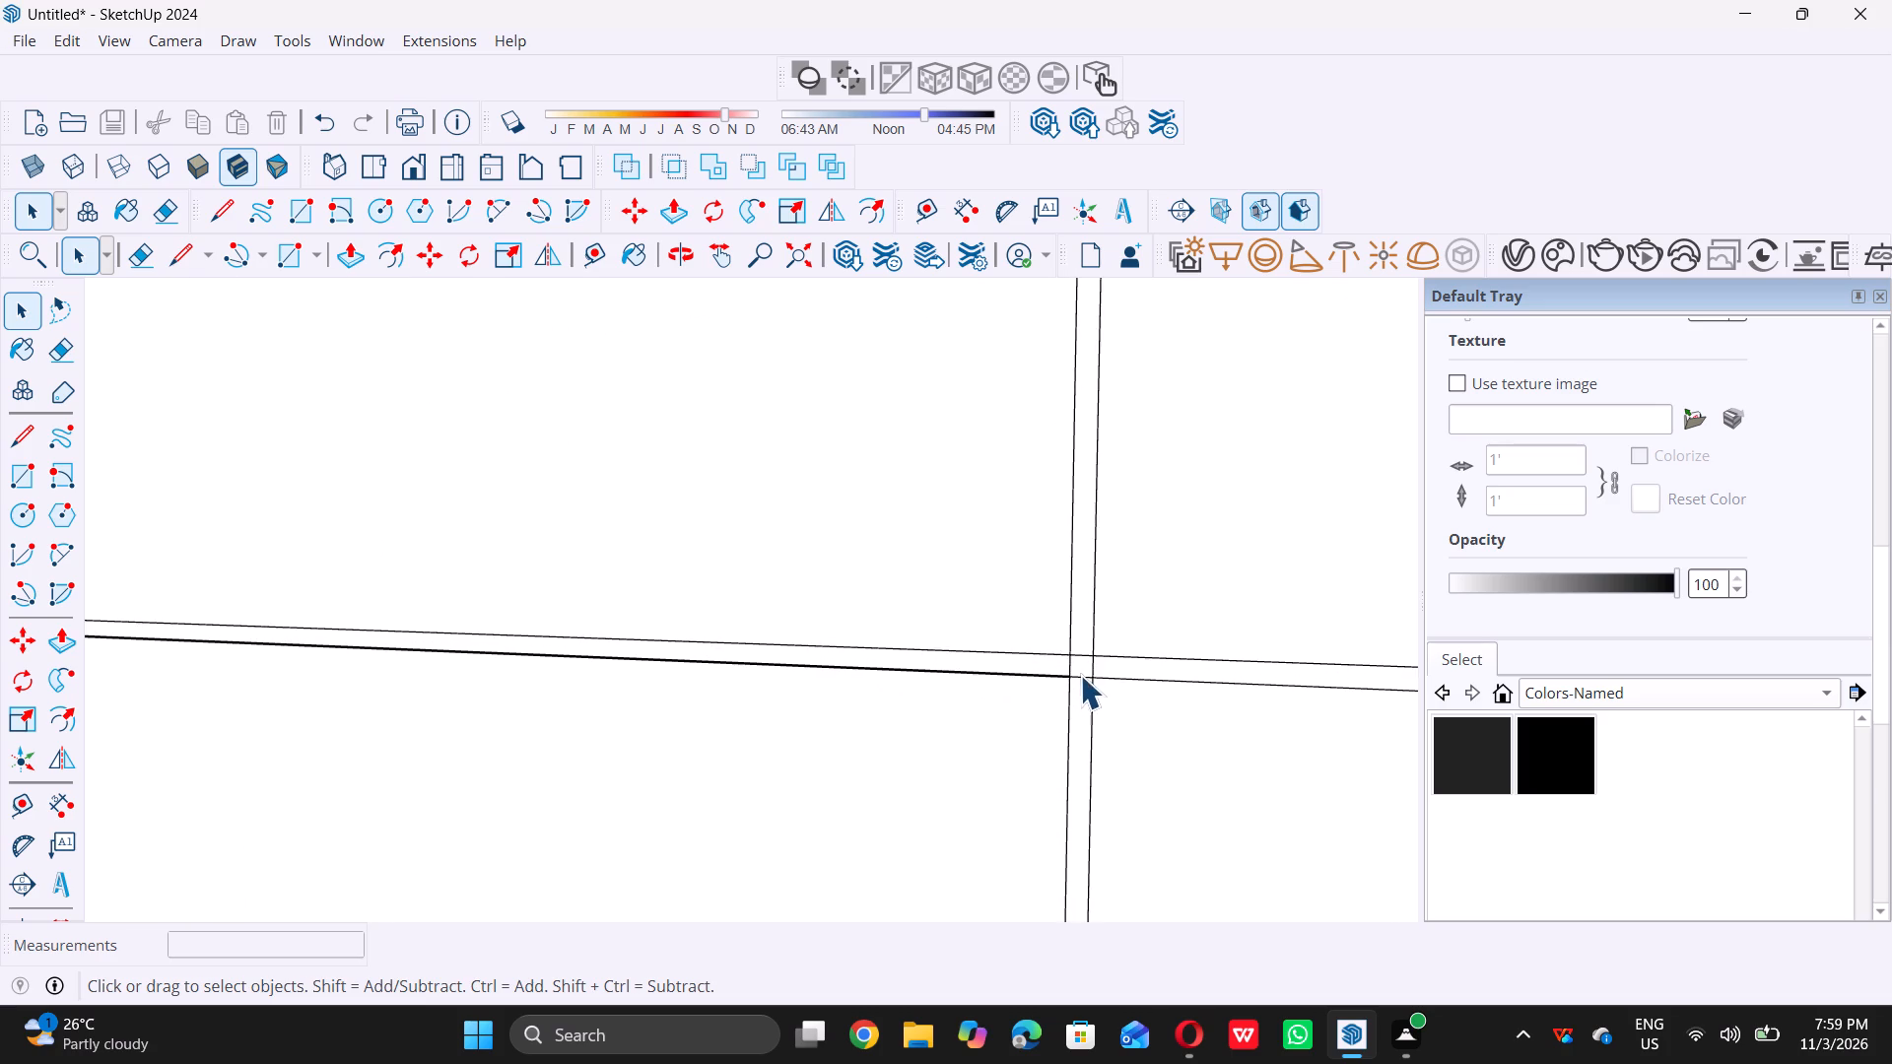
{"action": "scroll", "coordinate": [1080, 675], "scroll_direction": "up", "scroll_amount": 11}
{"action": "key", "text": "l"}
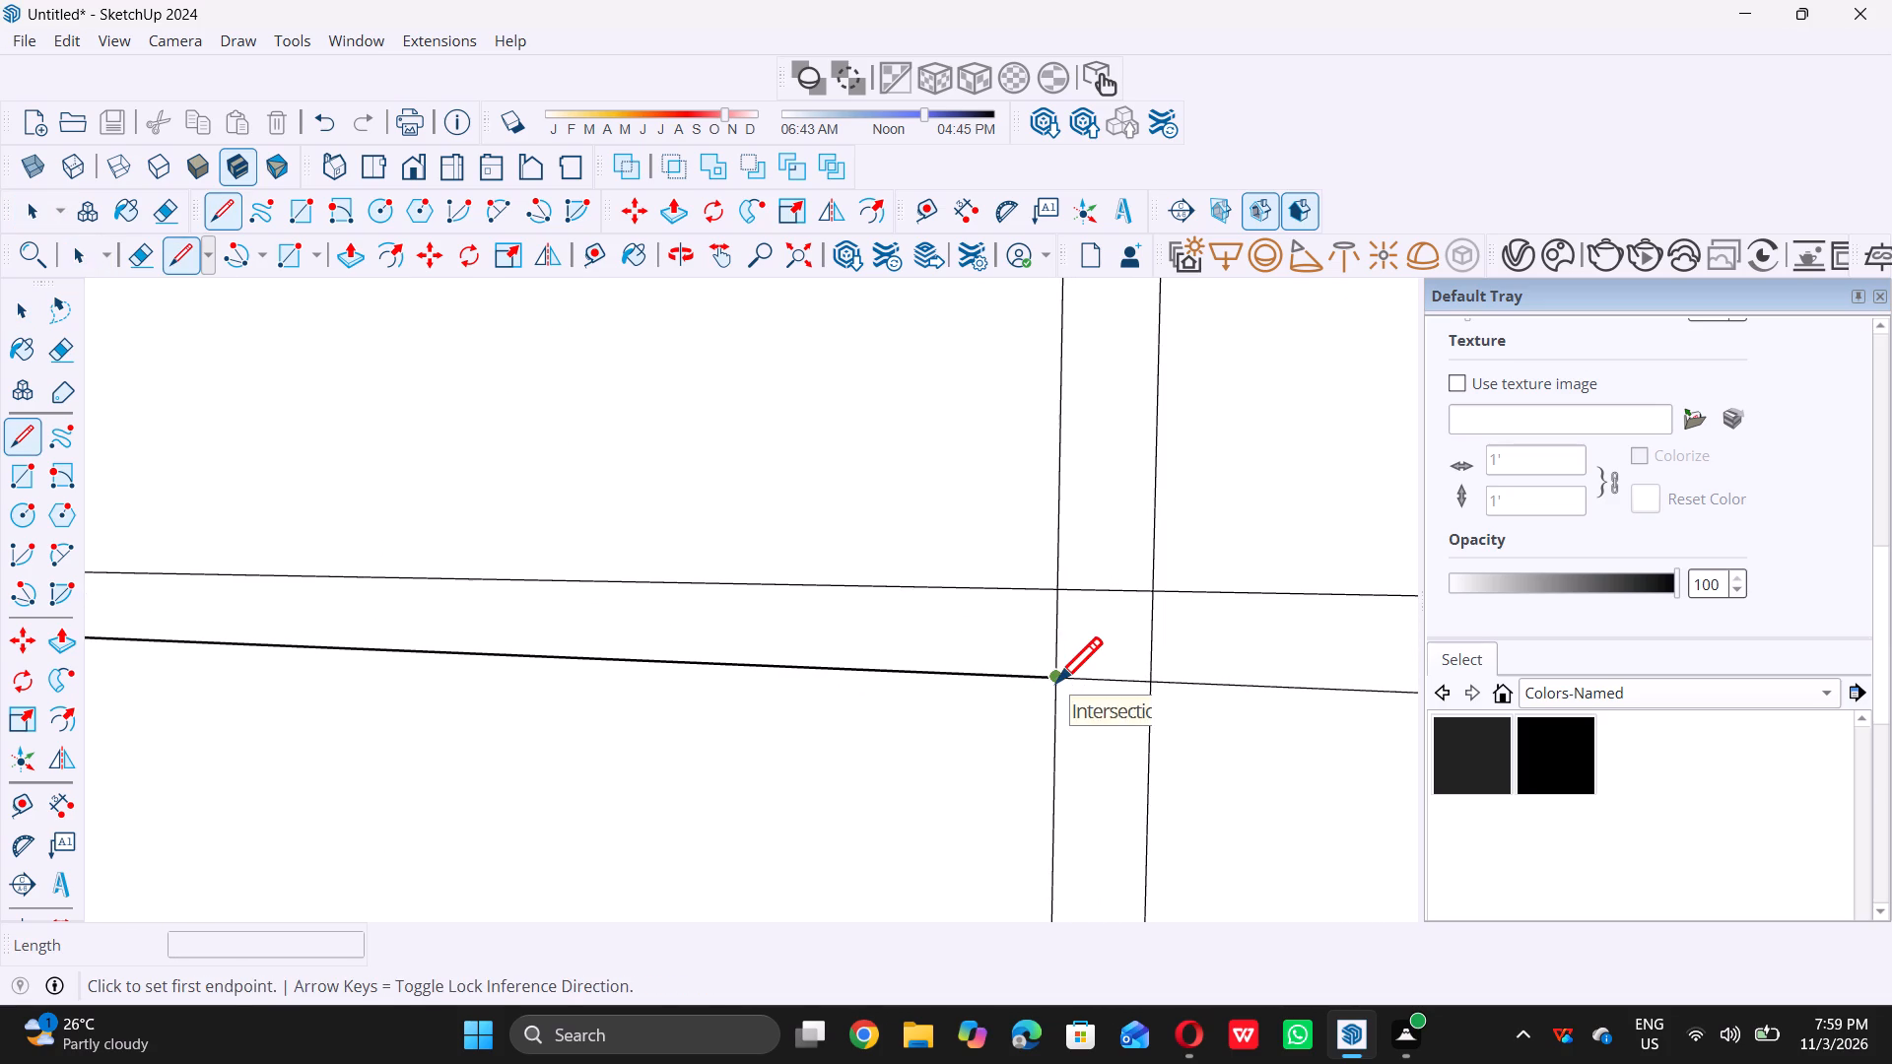
{"action": "double_click", "coordinate": [1057, 681]}
{"action": "scroll", "coordinate": [886, 681], "scroll_direction": "down", "scroll_amount": 15}
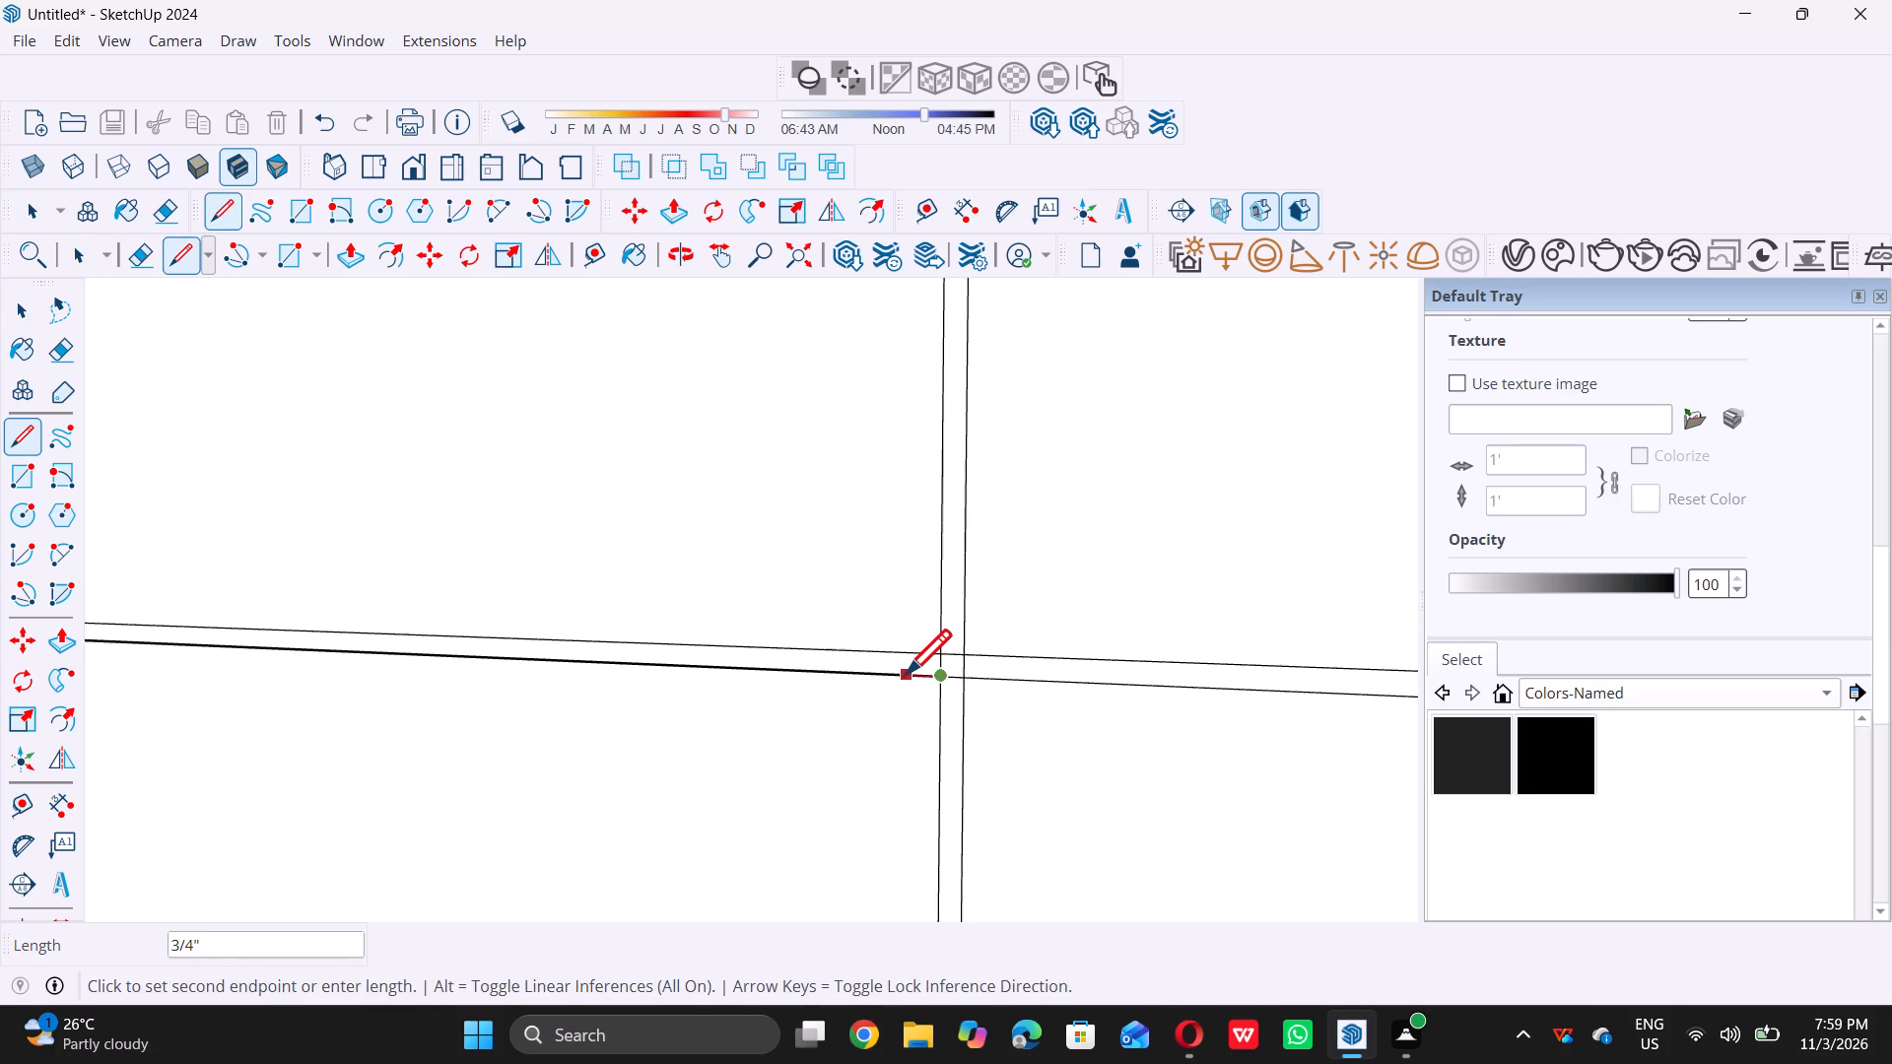
{"action": "scroll", "coordinate": [906, 674], "scroll_direction": "down", "scroll_amount": 10}
{"action": "scroll", "coordinate": [357, 654], "scroll_direction": "up", "scroll_amount": 8}
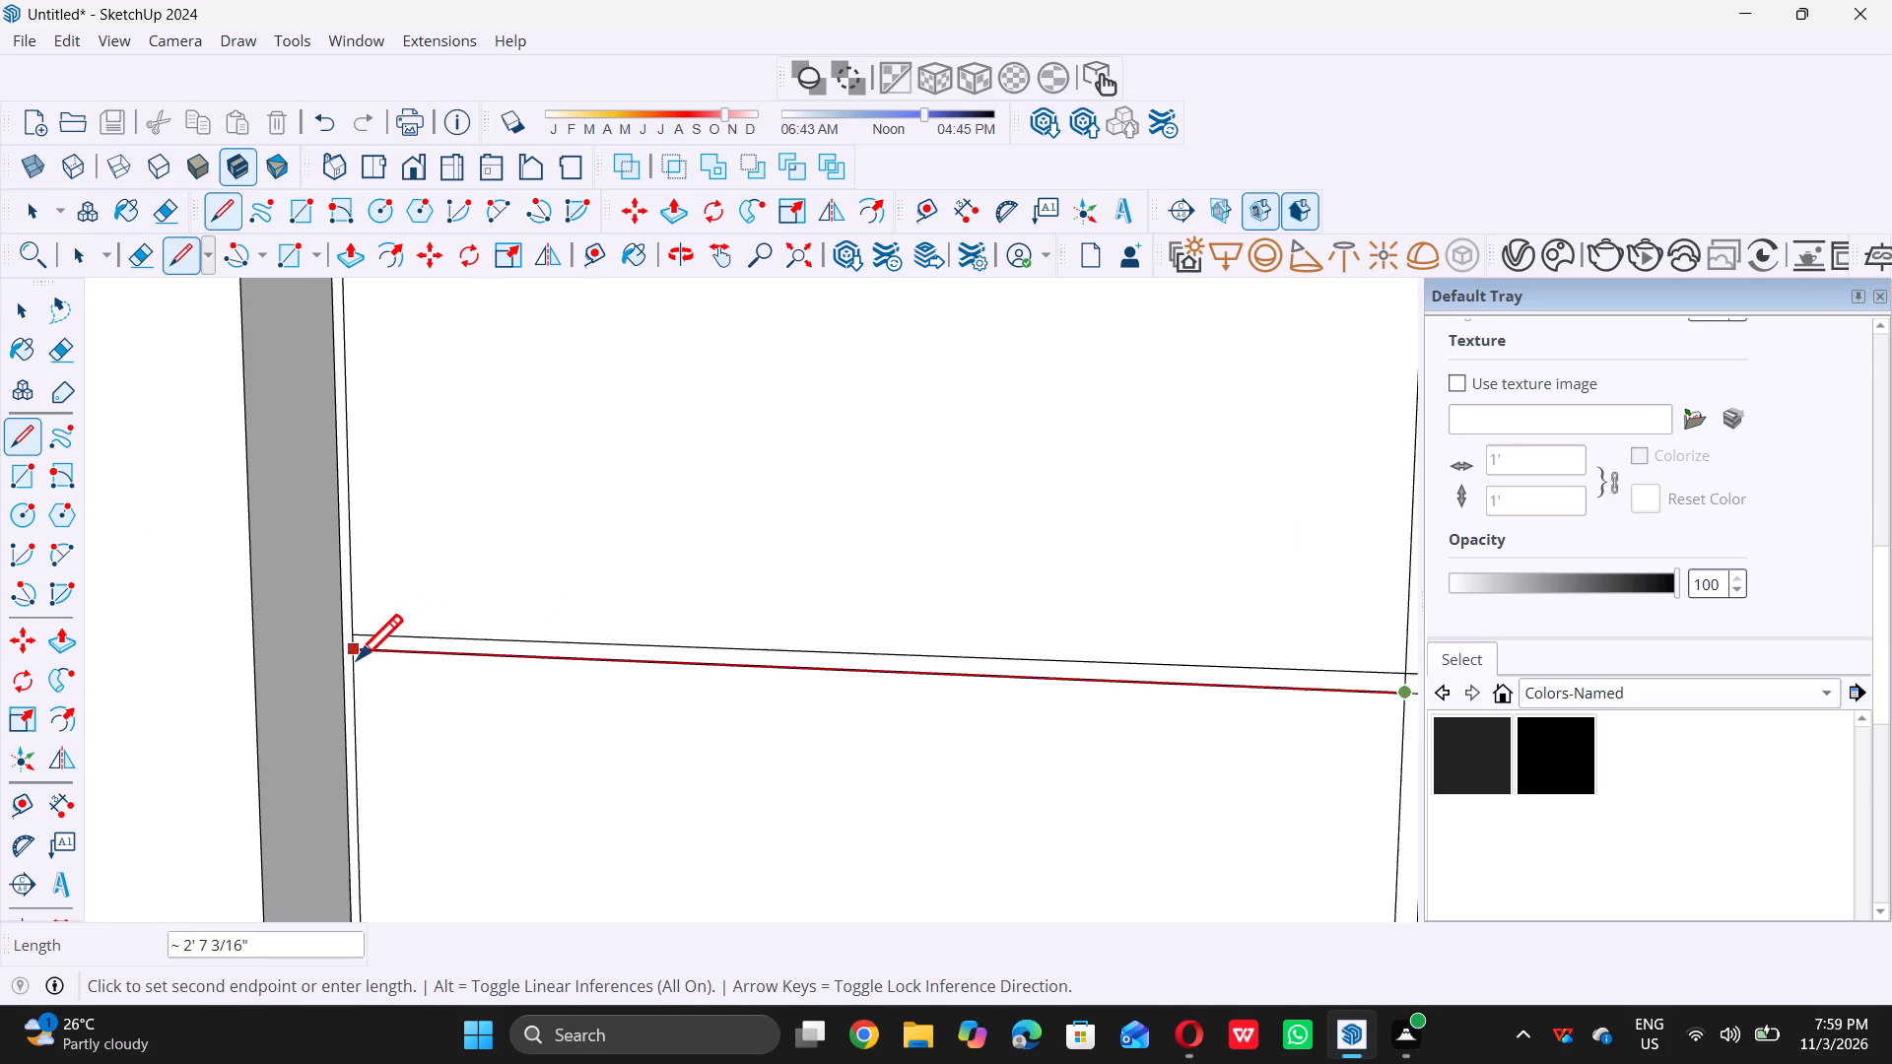
{"action": "scroll", "coordinate": [357, 659], "scroll_direction": "up", "scroll_amount": 2}
{"action": "double_click", "coordinate": [359, 645]}
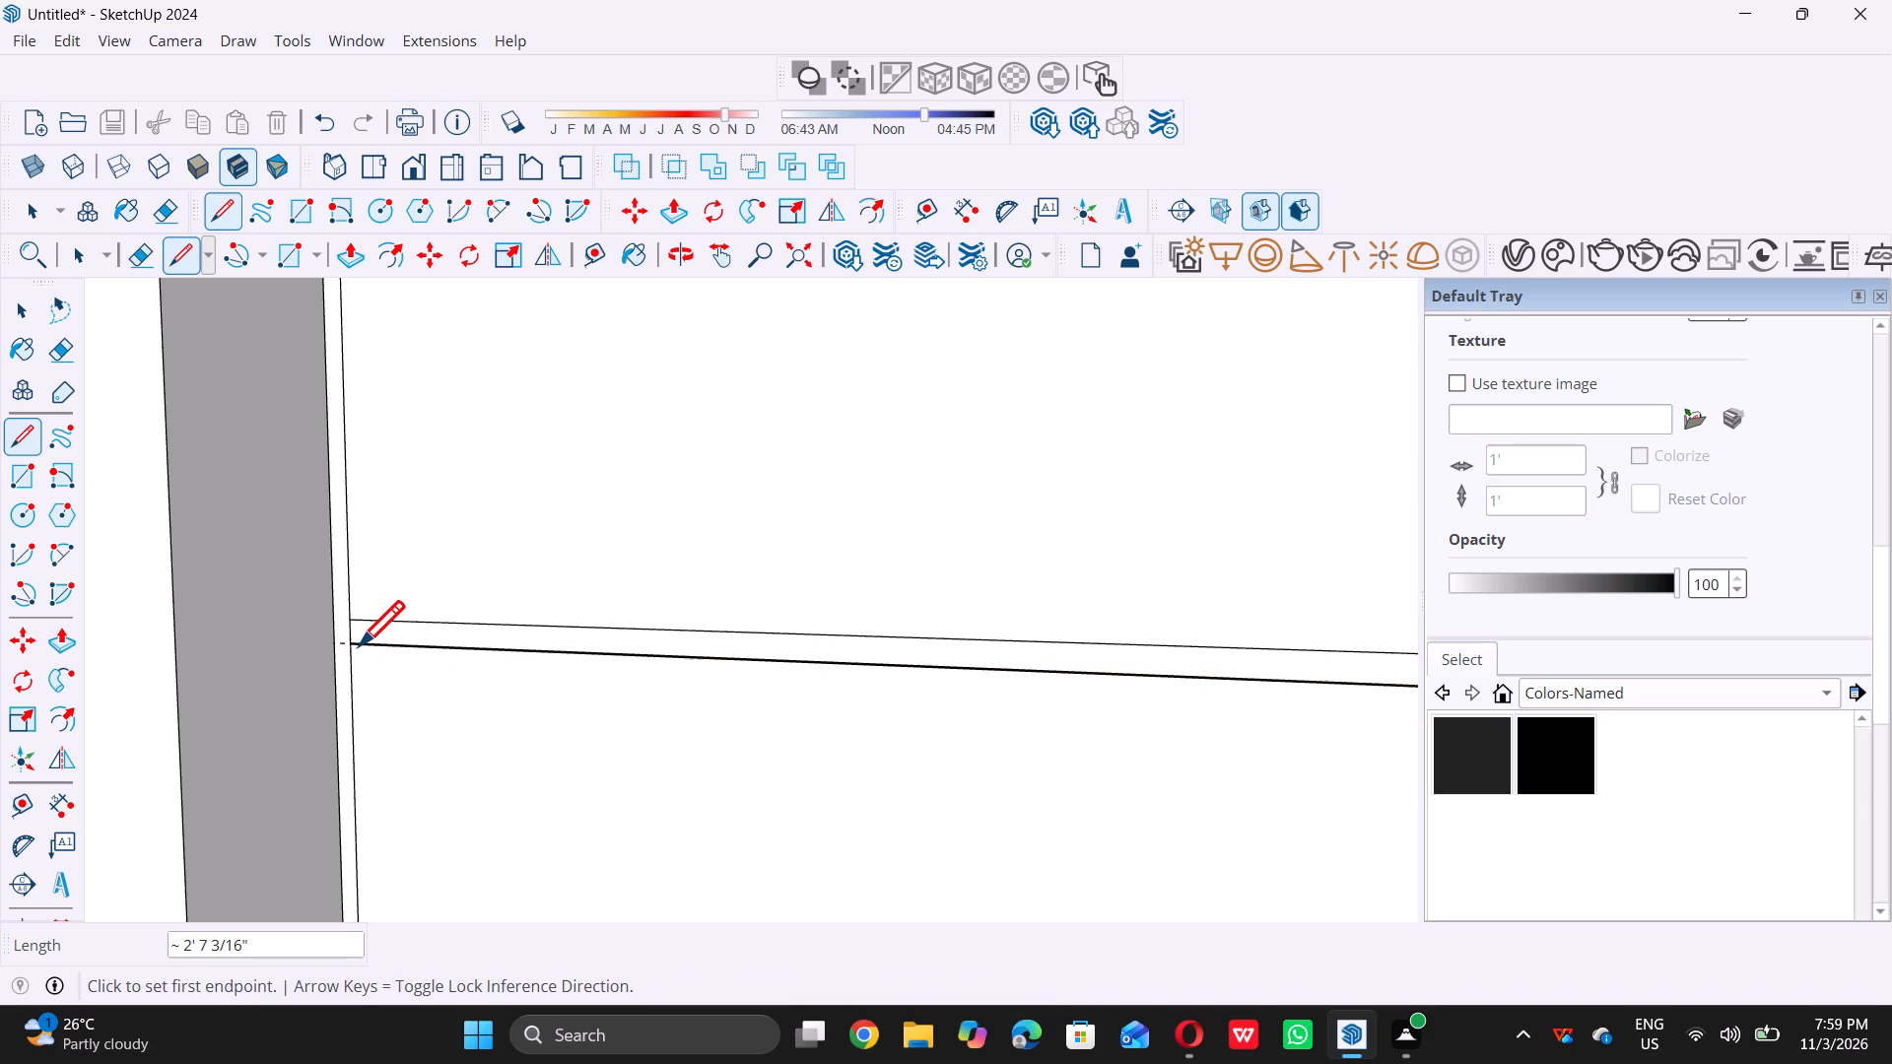
Draw a short line down the first panel's outer inset line from the end of its heavy division line.
{"action": "triple_click", "coordinate": [344, 640]}
{"action": "left_click", "coordinate": [344, 640]}
{"action": "scroll", "coordinate": [352, 647], "scroll_direction": "up", "scroll_amount": 4}
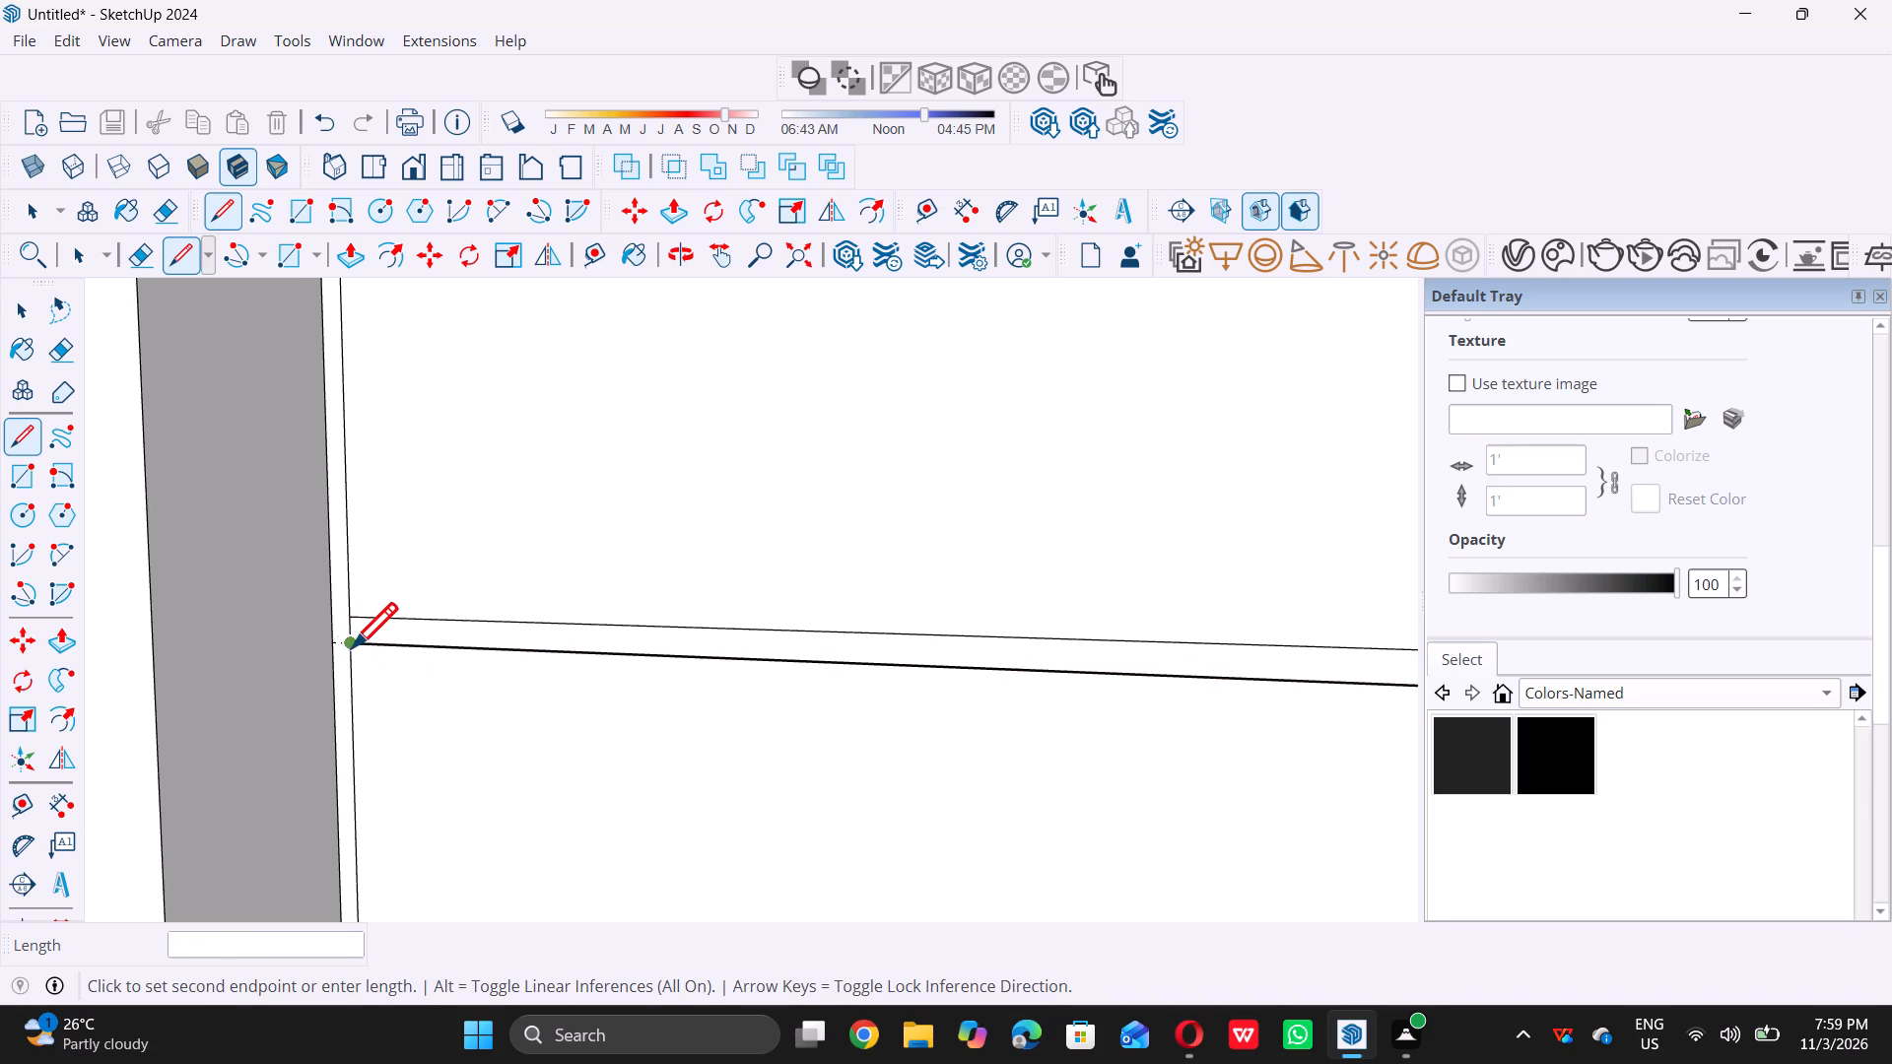
{"action": "left_click", "coordinate": [348, 671]}
{"action": "scroll", "coordinate": [383, 677], "scroll_direction": "down", "scroll_amount": 5}
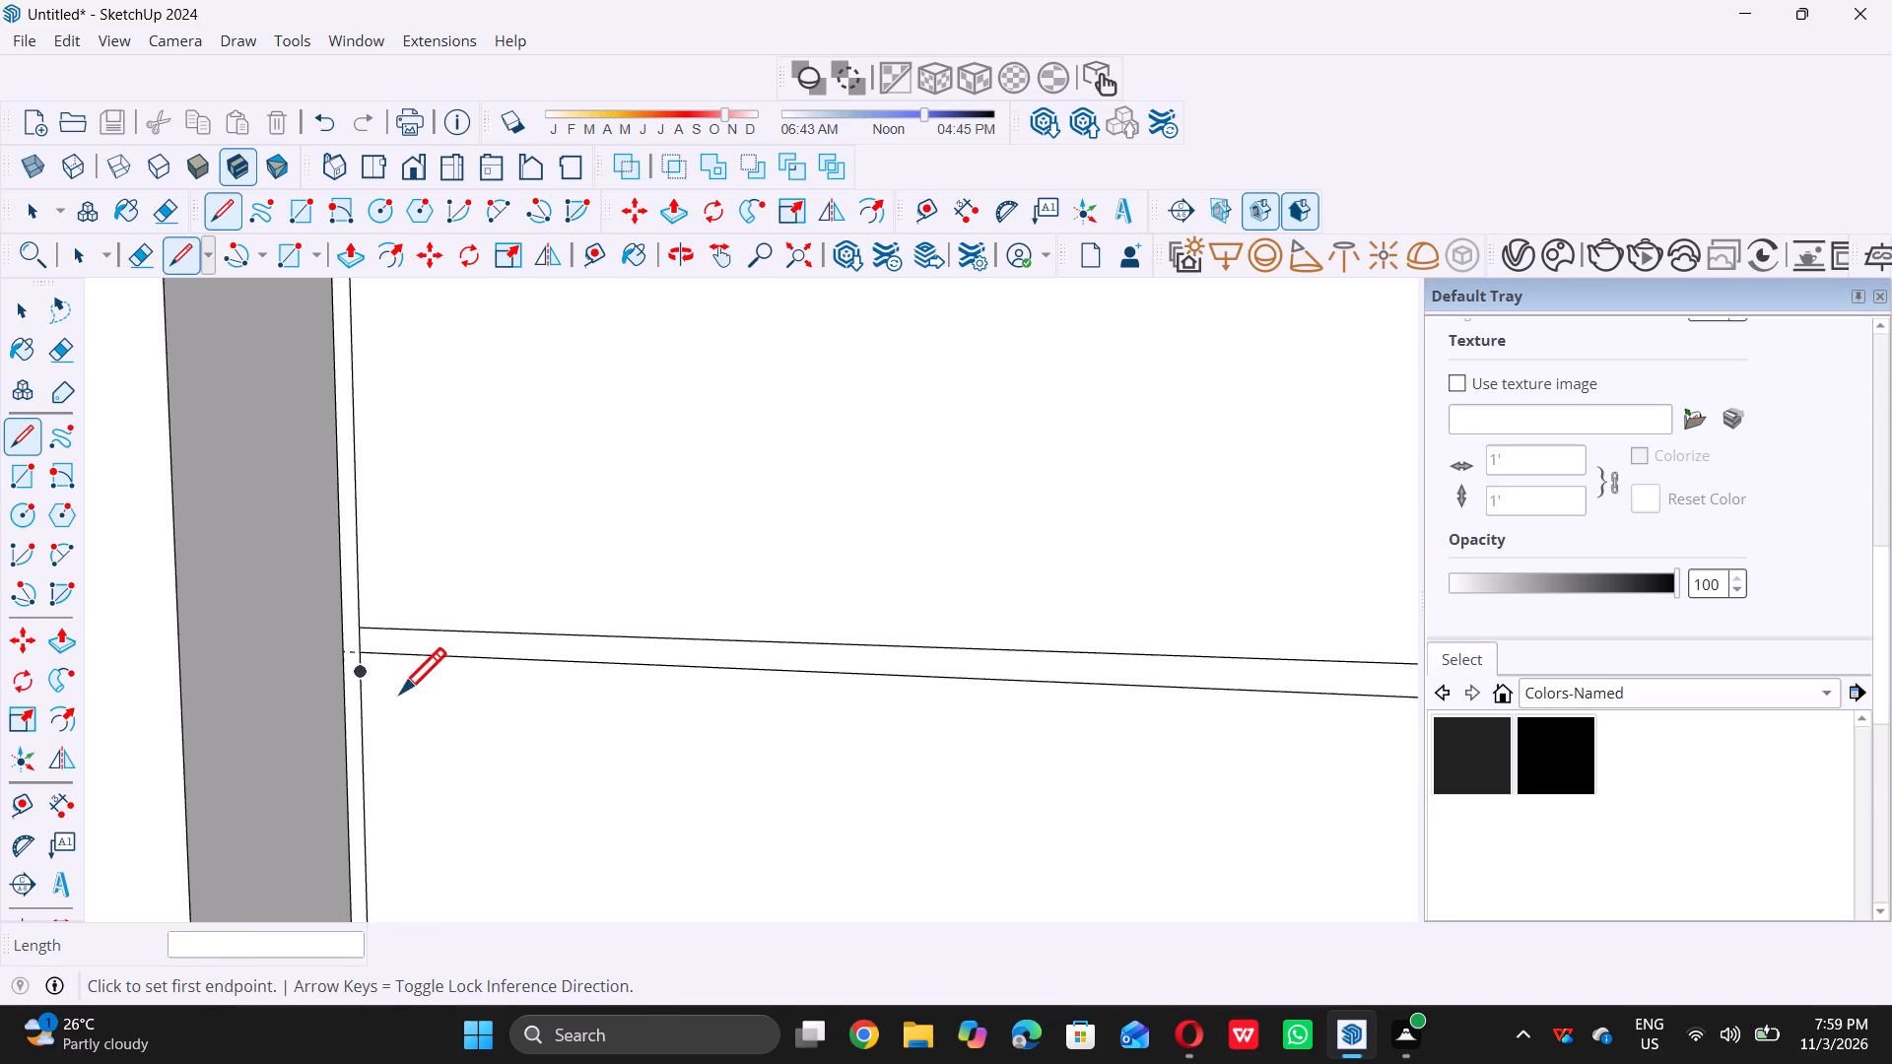
{"action": "scroll", "coordinate": [400, 693], "scroll_direction": "down", "scroll_amount": 5}
{"action": "key", "text": "space"}
Delete all construction guides from the model, leaving the traced two-panel grid and the rest of the facade.
{"action": "scroll", "coordinate": [461, 716], "scroll_direction": "down", "scroll_amount": 17}
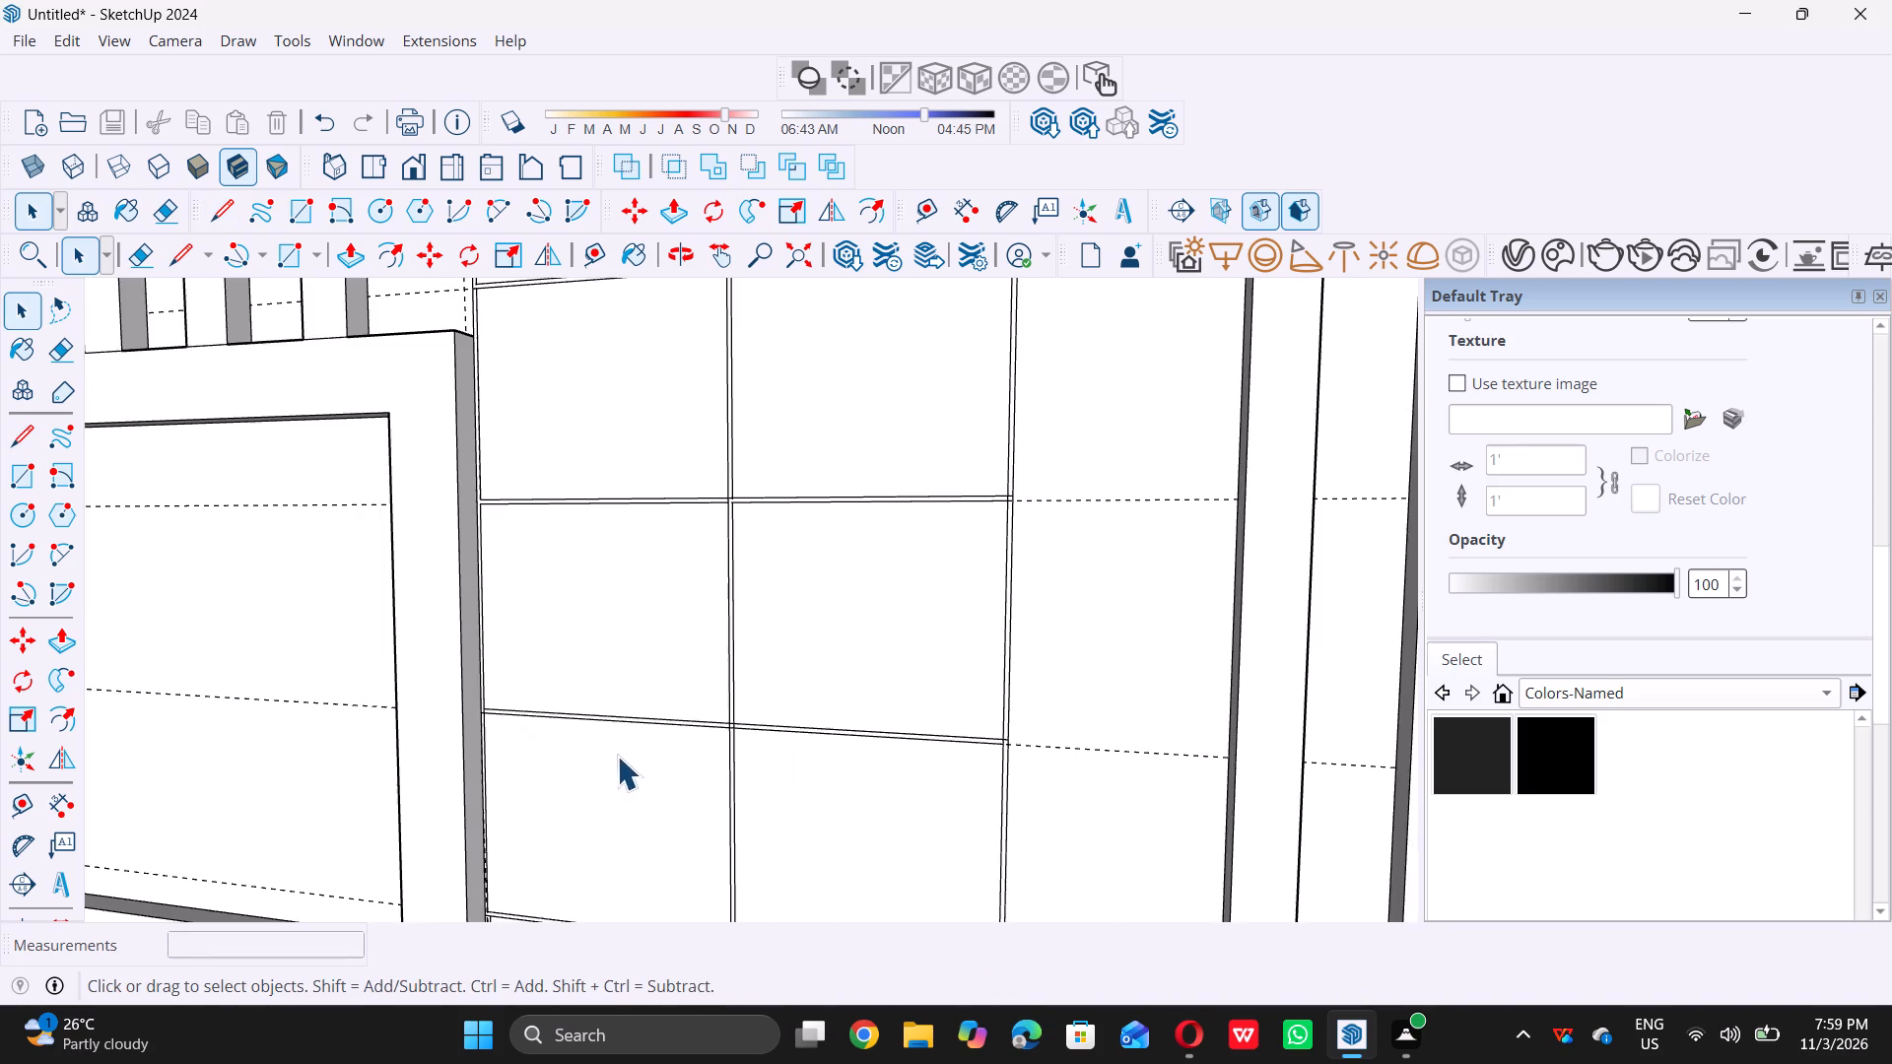
{"action": "scroll", "coordinate": [629, 762], "scroll_direction": "down", "scroll_amount": 12}
{"action": "scroll", "coordinate": [608, 488], "scroll_direction": "up", "scroll_amount": 4}
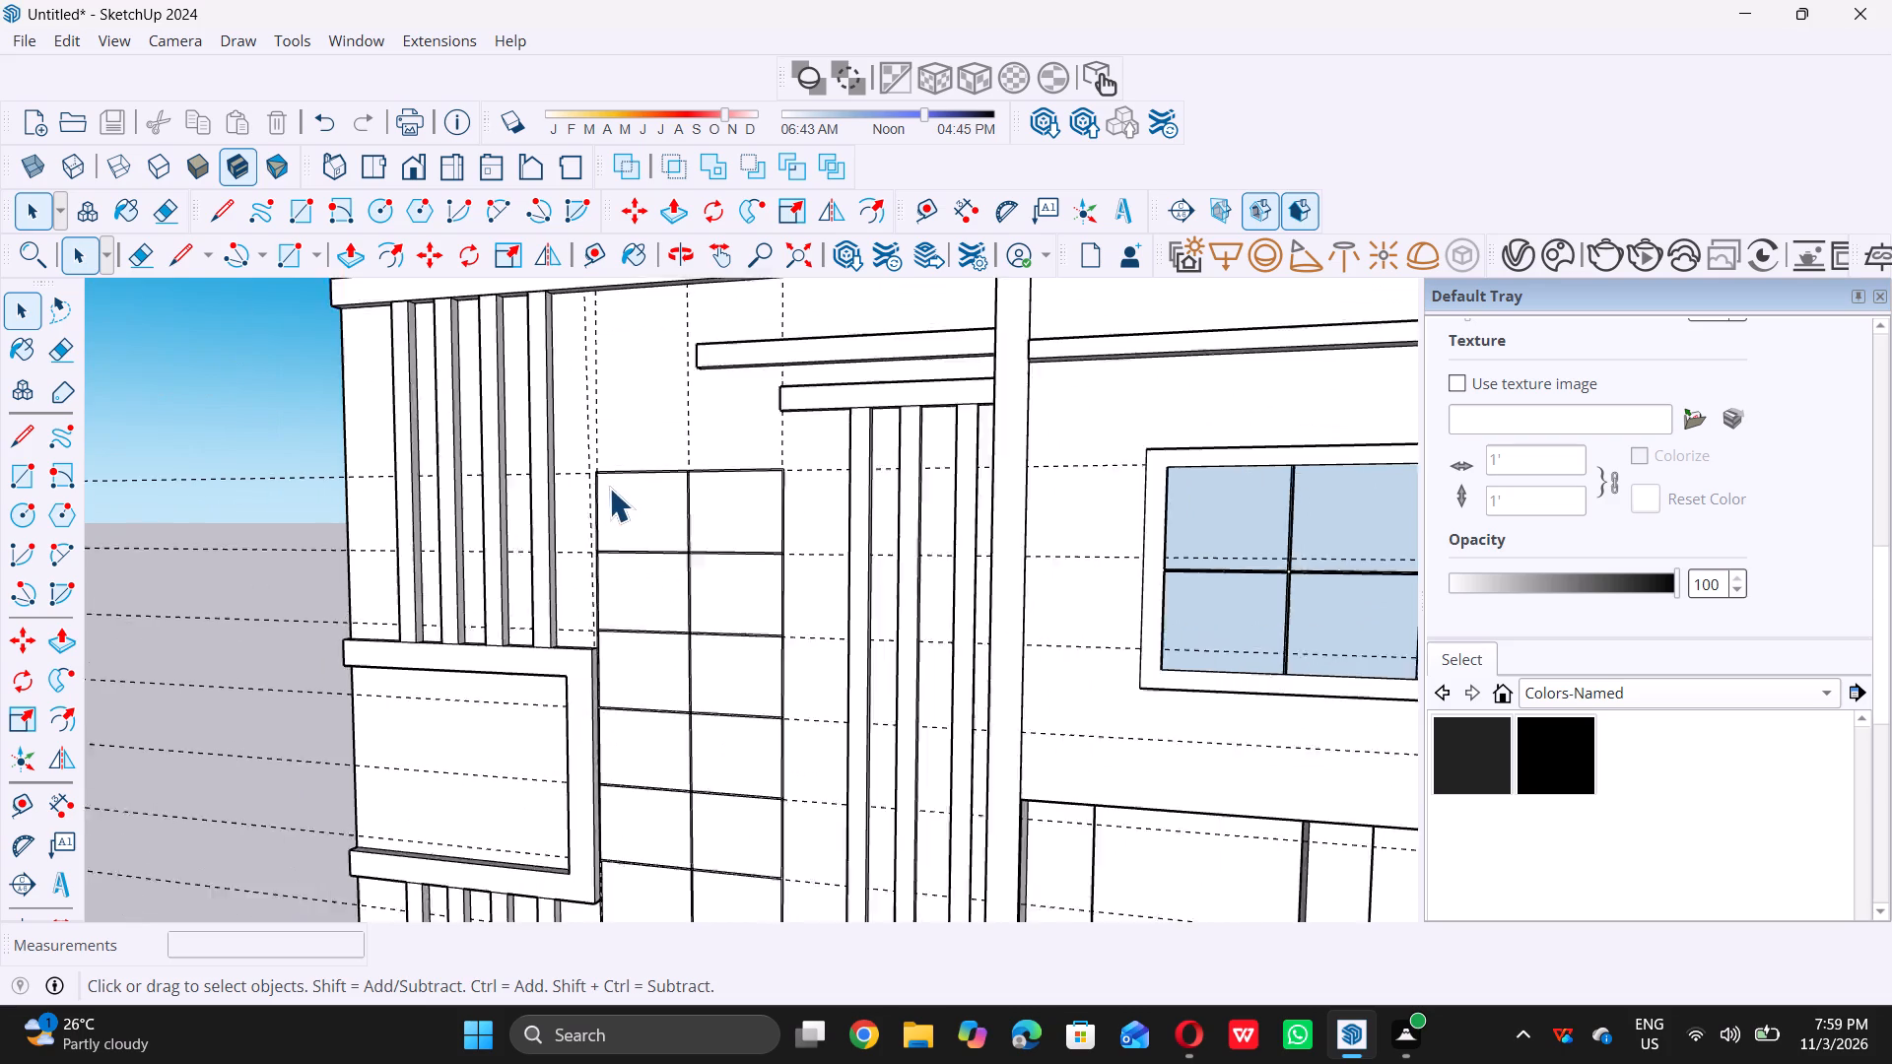
{"action": "scroll", "coordinate": [609, 488], "scroll_direction": "up", "scroll_amount": 1}
{"action": "scroll", "coordinate": [656, 469], "scroll_direction": "down", "scroll_amount": 1}
{"action": "scroll", "coordinate": [656, 469], "scroll_direction": "up", "scroll_amount": 10}
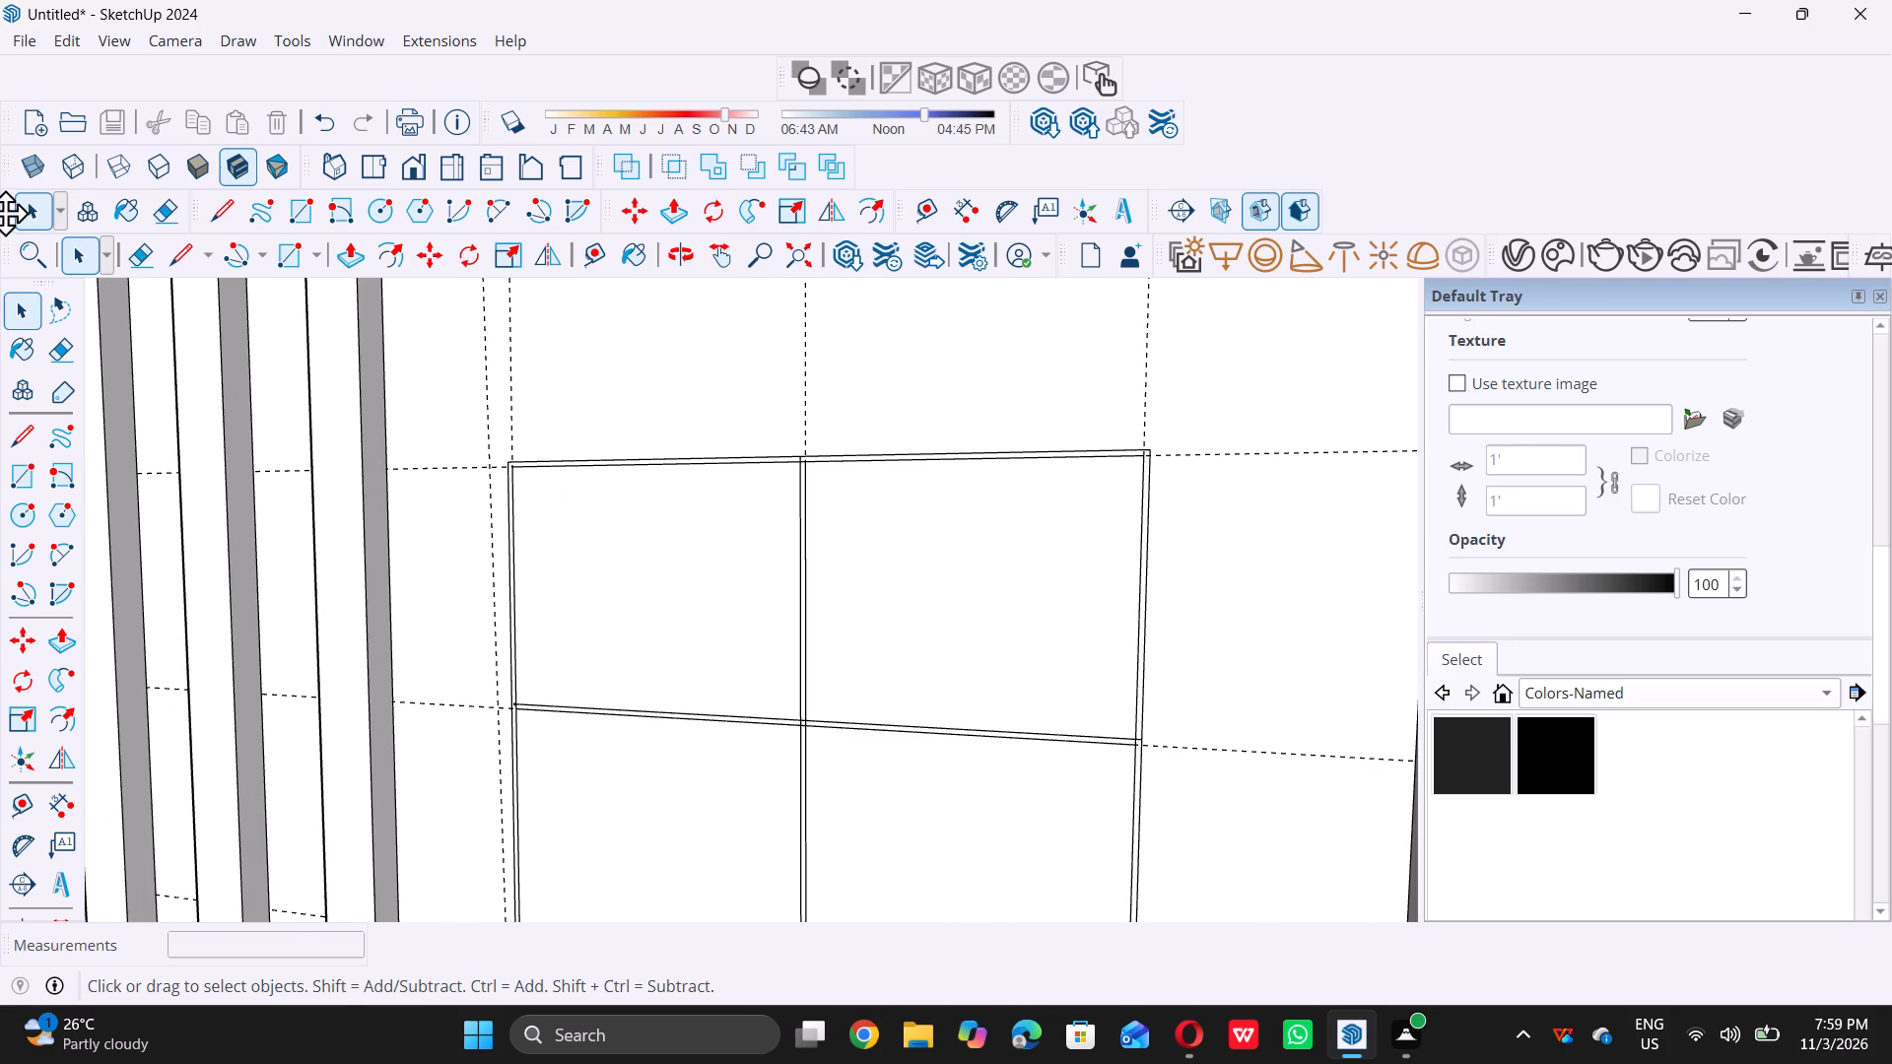
{"action": "triple_click", "coordinate": [65, 35]}
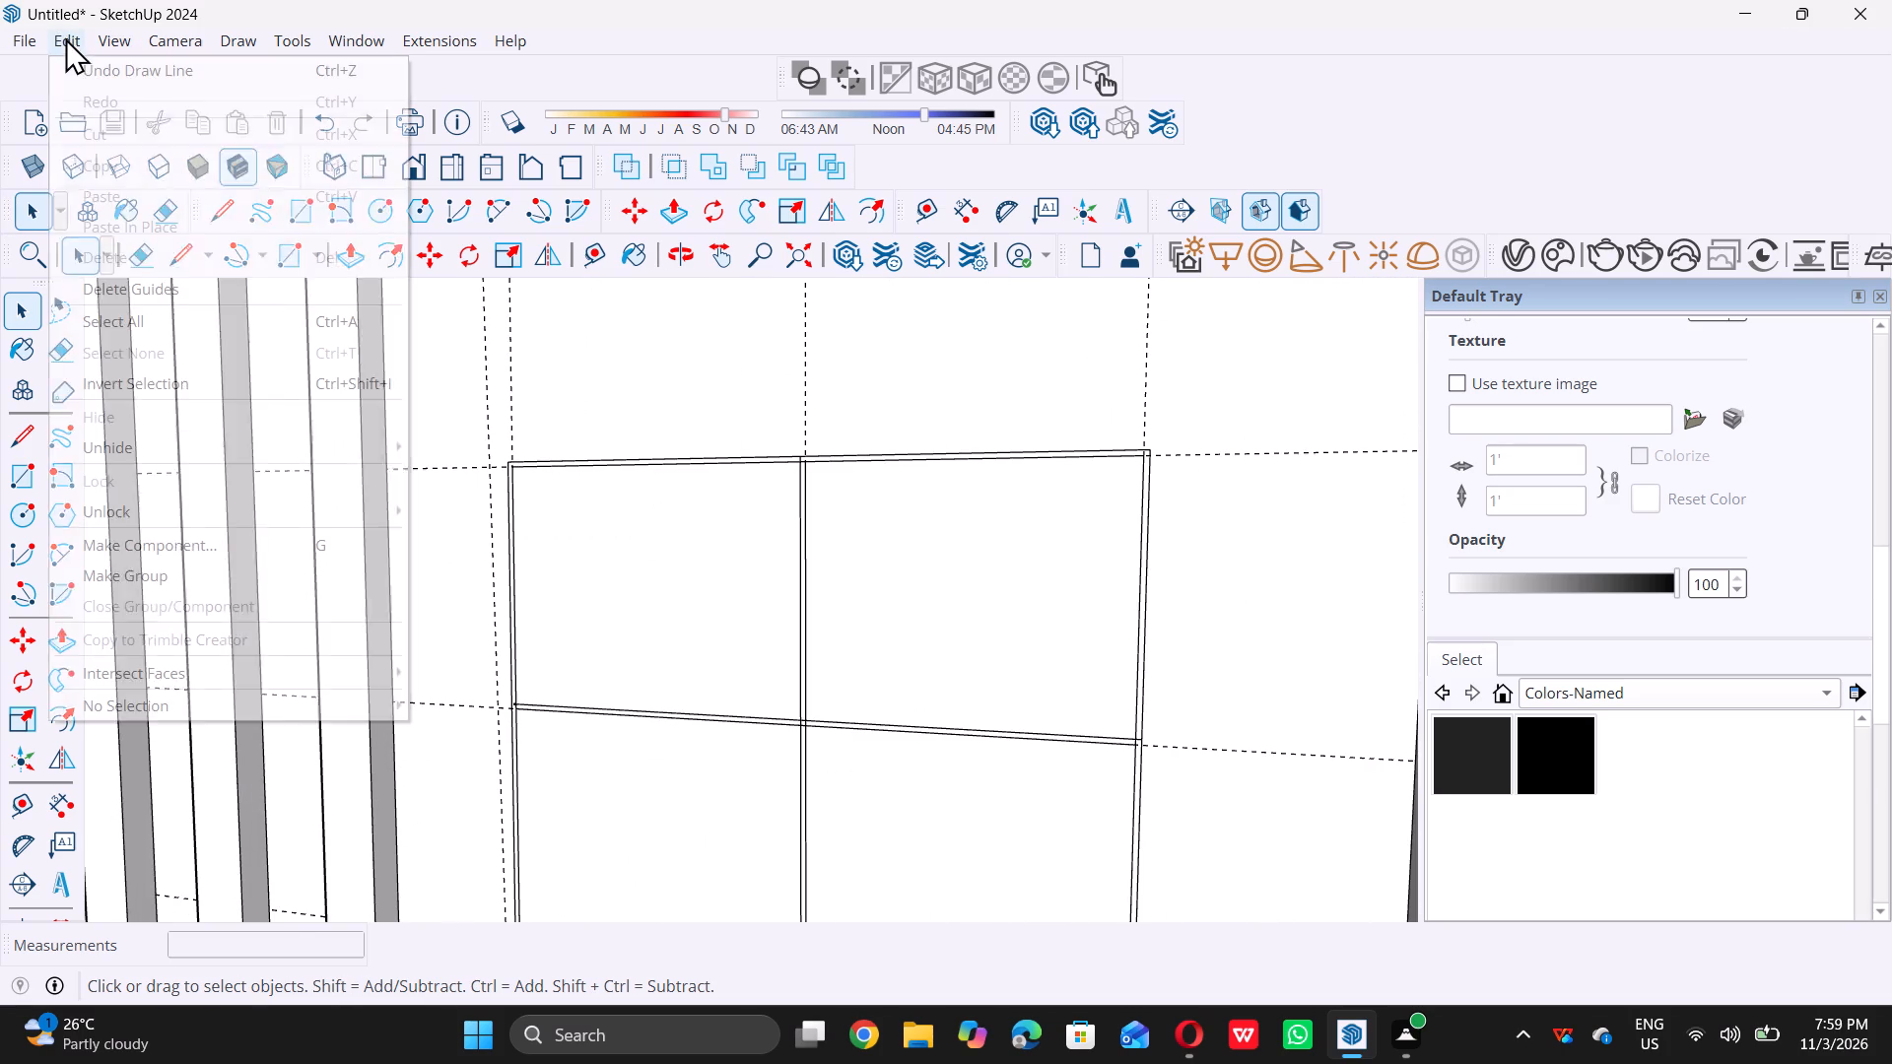
{"action": "triple_click", "coordinate": [173, 313]}
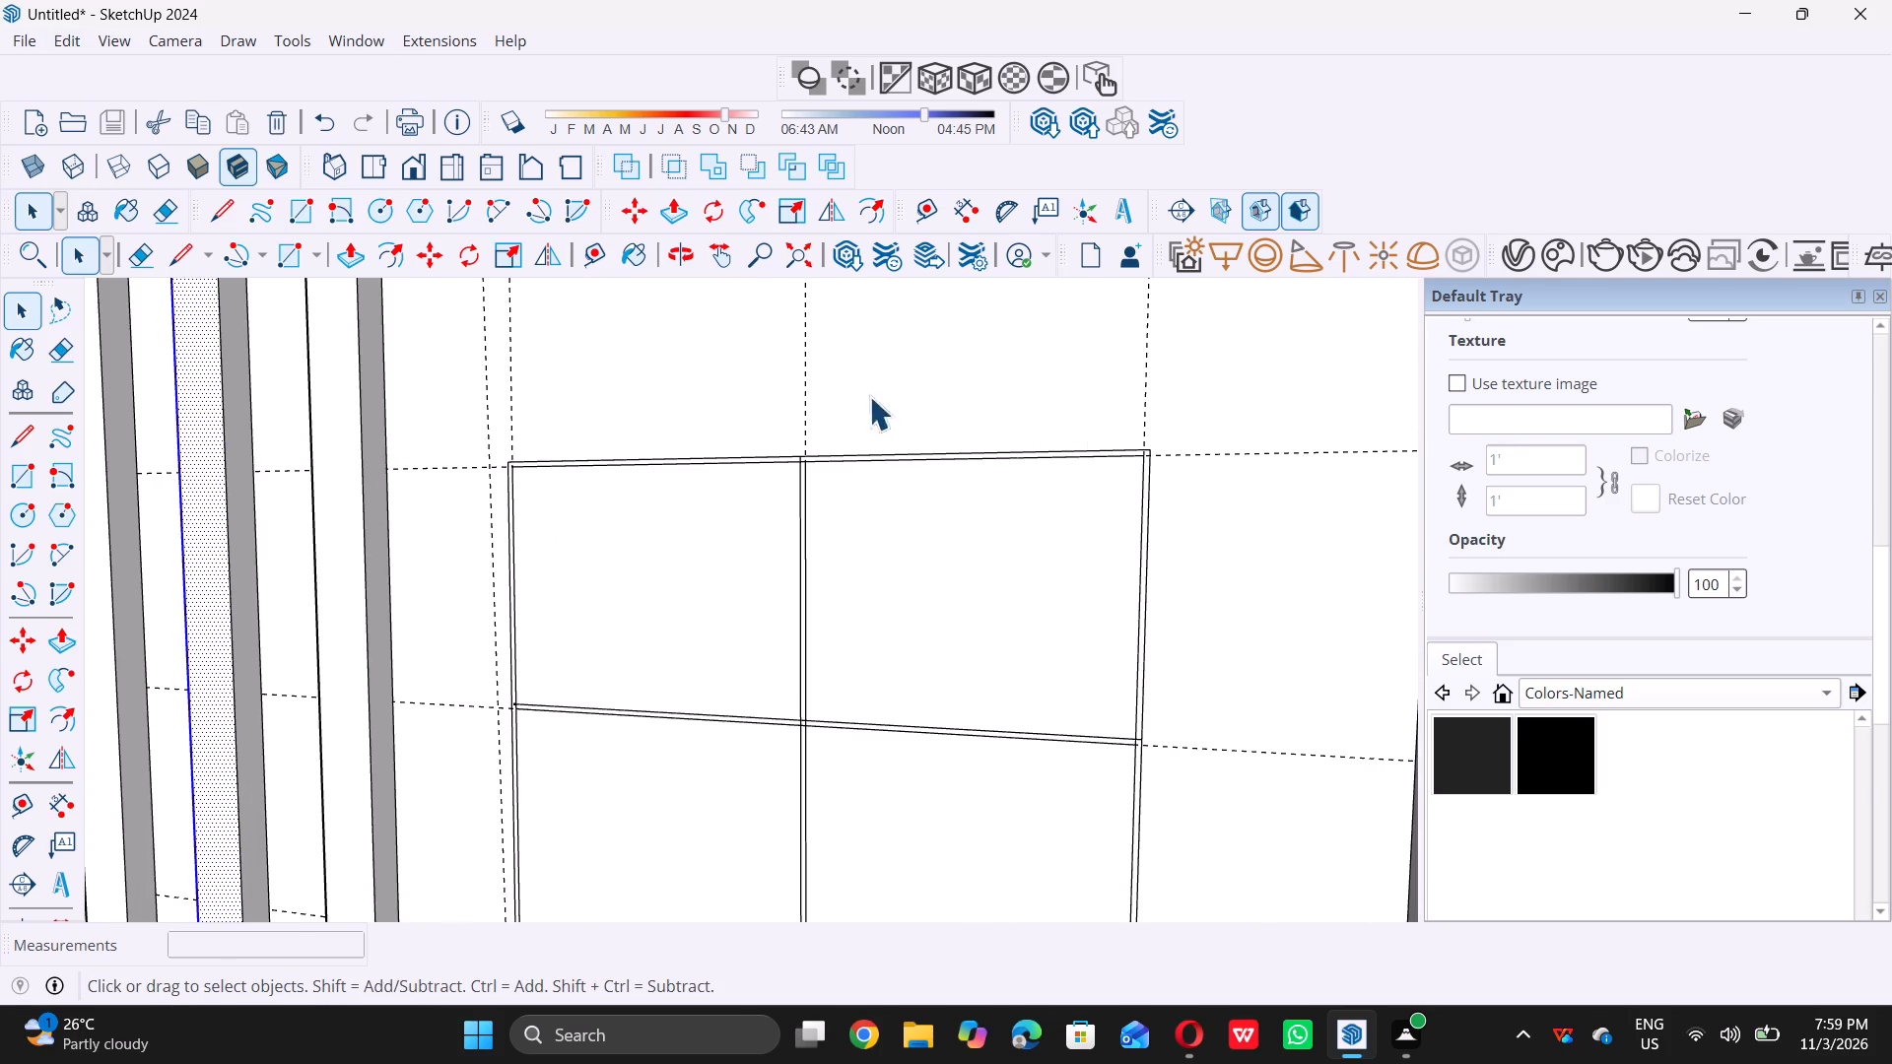
{"action": "scroll", "coordinate": [1045, 450], "scroll_direction": "down", "scroll_amount": 17}
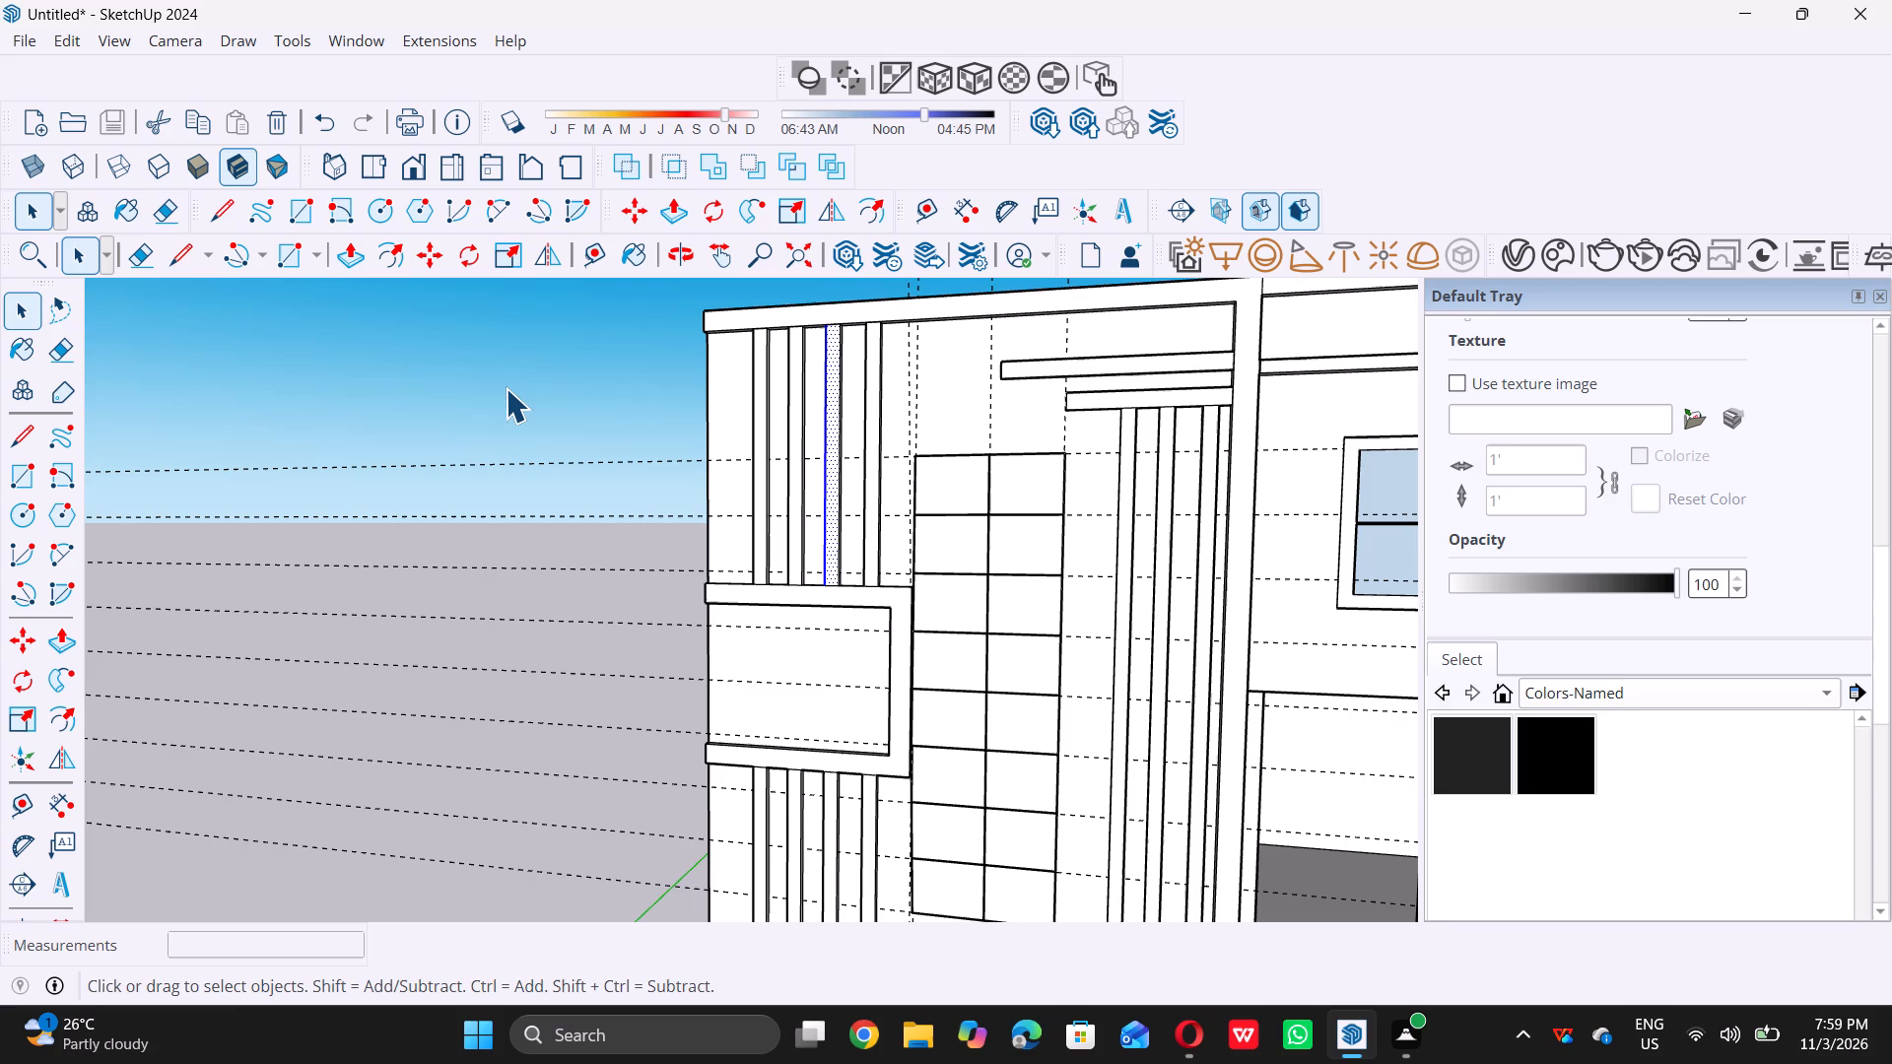
{"action": "left_click", "coordinate": [506, 388]}
{"action": "double_click", "coordinate": [61, 40]}
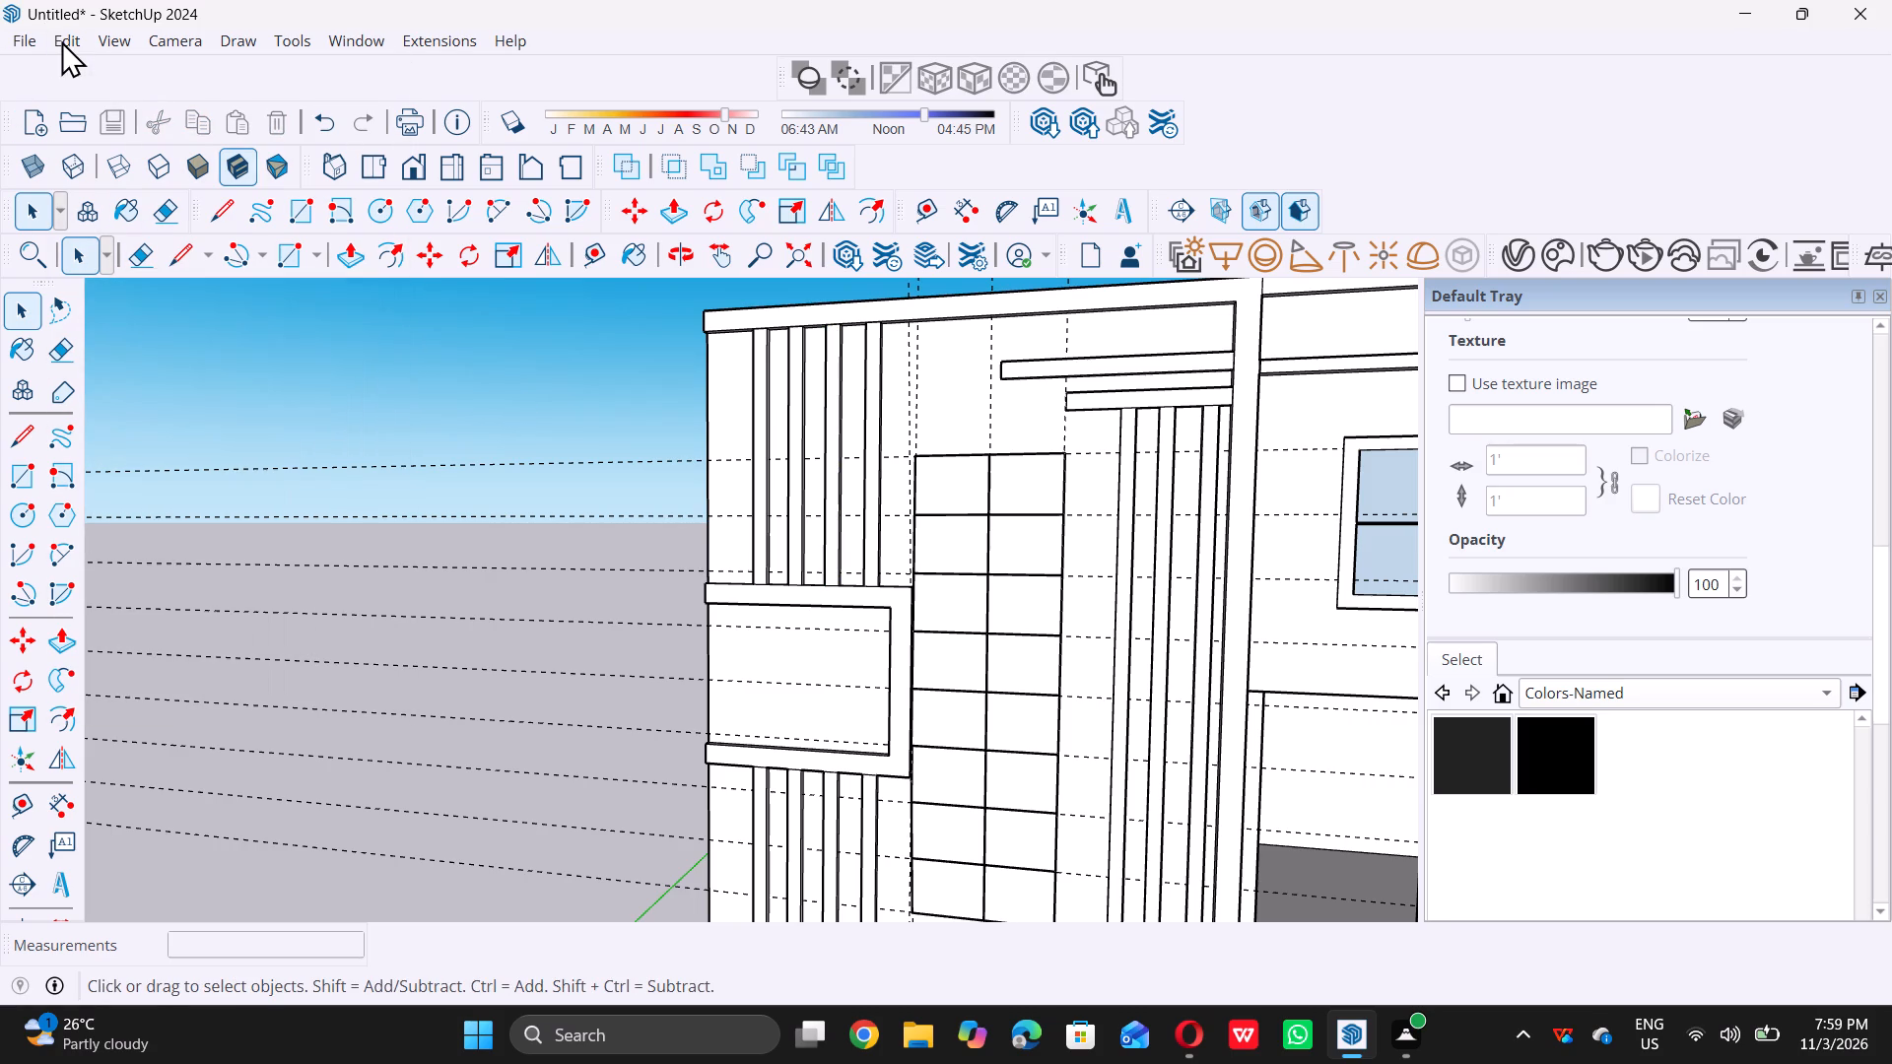
{"action": "double_click", "coordinate": [61, 40]}
{"action": "triple_click", "coordinate": [59, 40]}
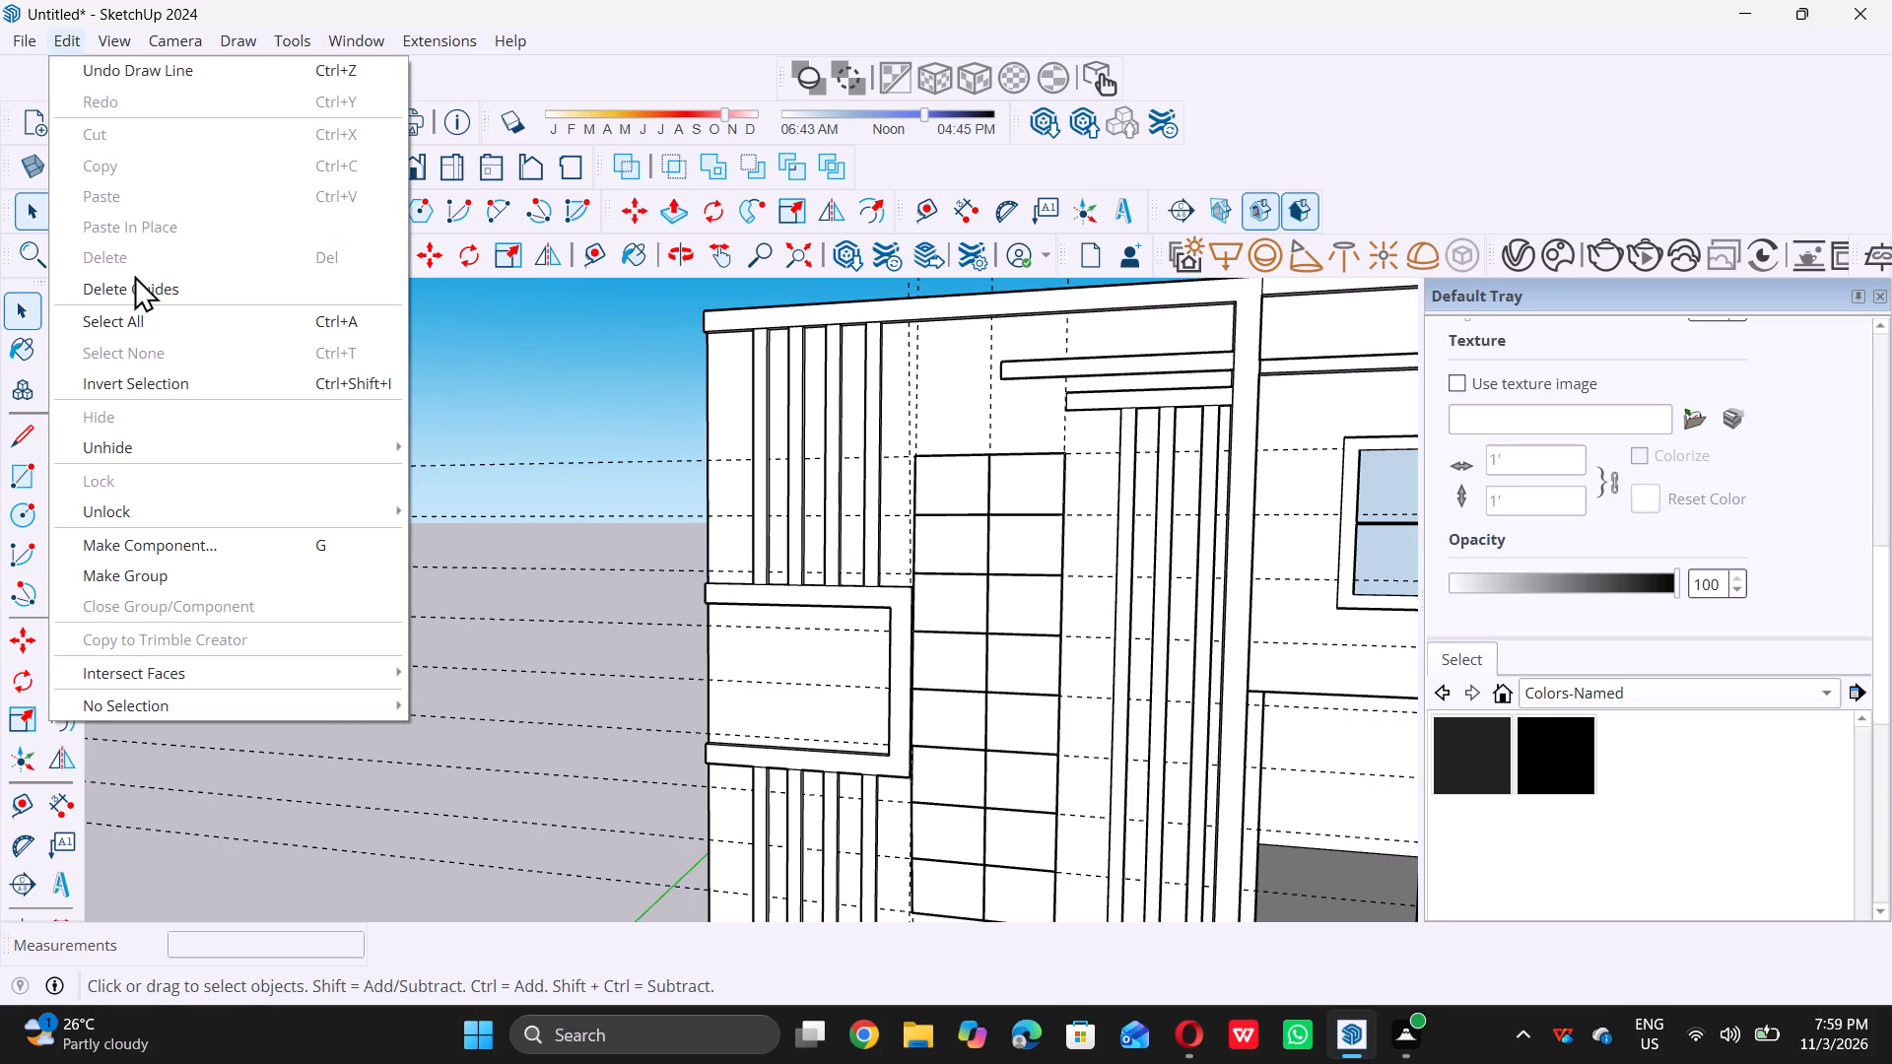
{"action": "left_click", "coordinate": [140, 290]}
{"action": "scroll", "coordinate": [258, 386], "scroll_direction": "down", "scroll_amount": 11}
{"action": "middle_click_drag", "start_coordinate": [430, 538], "coordinate": [514, 505]}
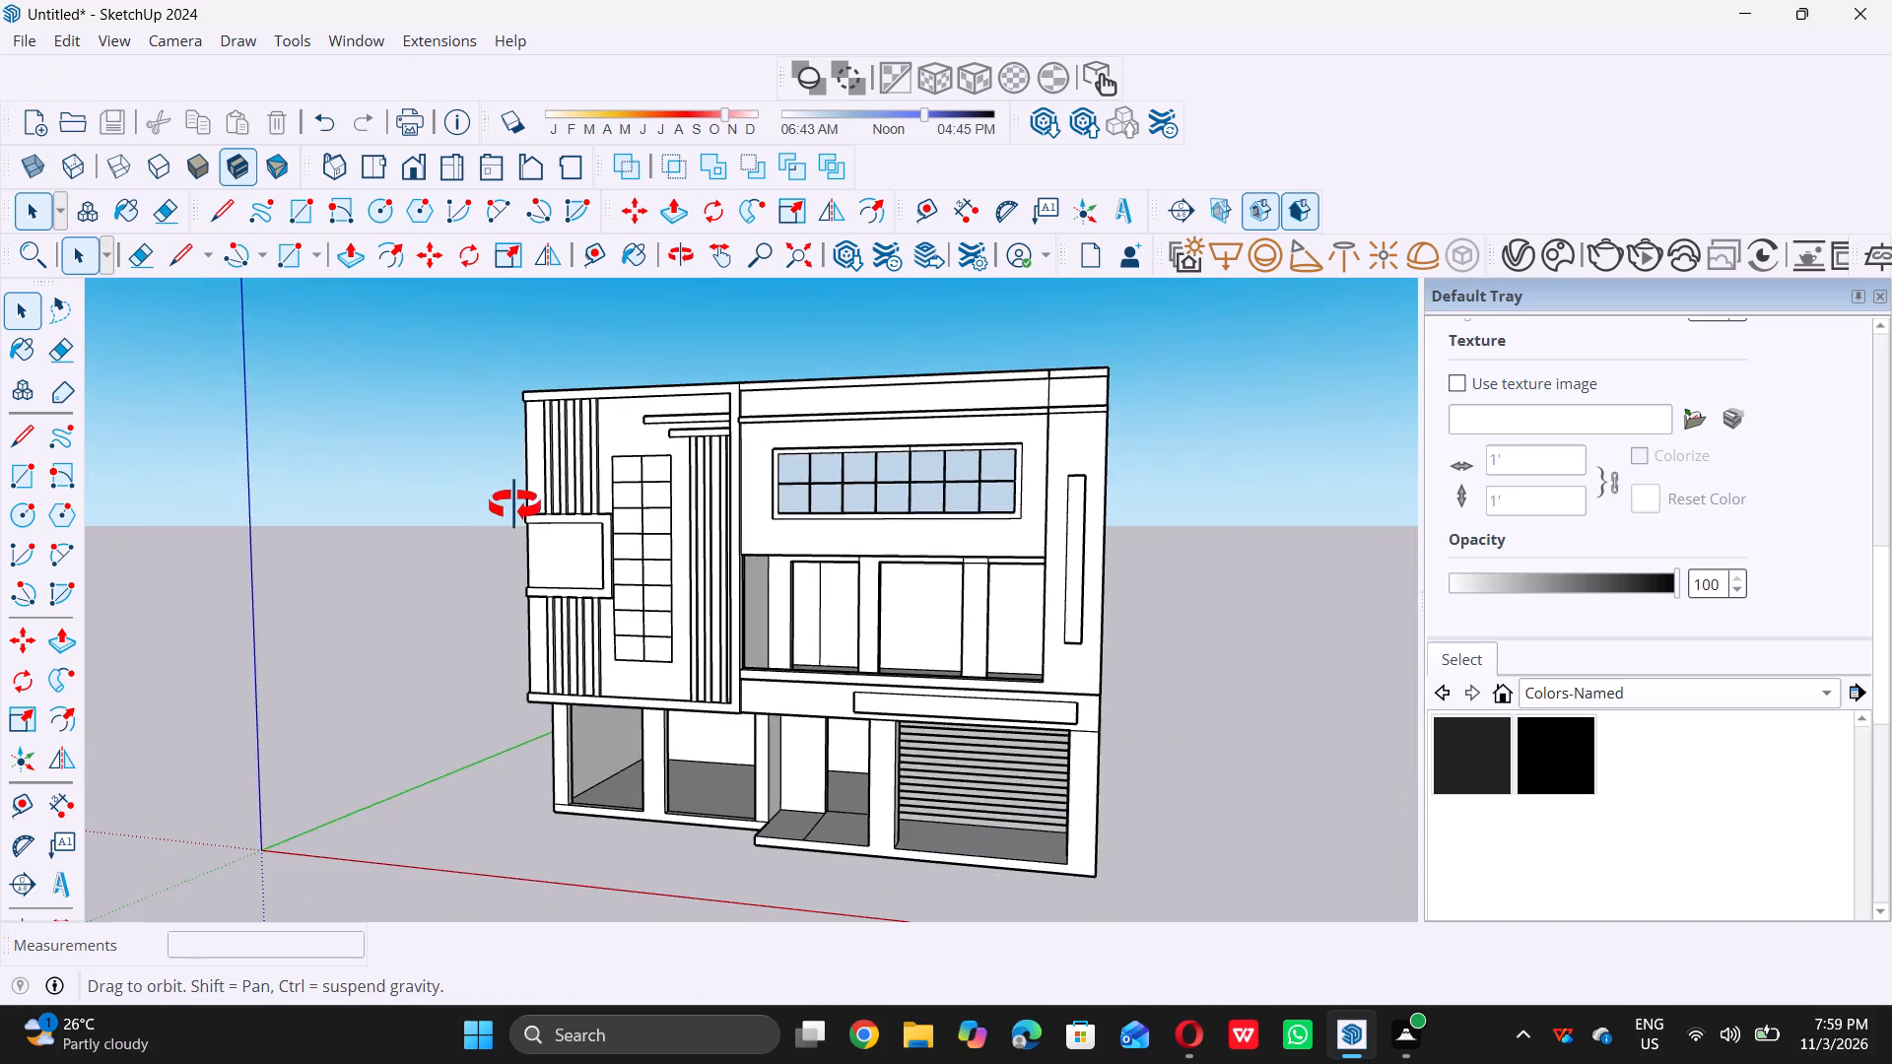
{"action": "middle_click_drag", "start_coordinate": [514, 505], "coordinate": [536, 504]}
{"action": "middle_click", "coordinate": [539, 507]}
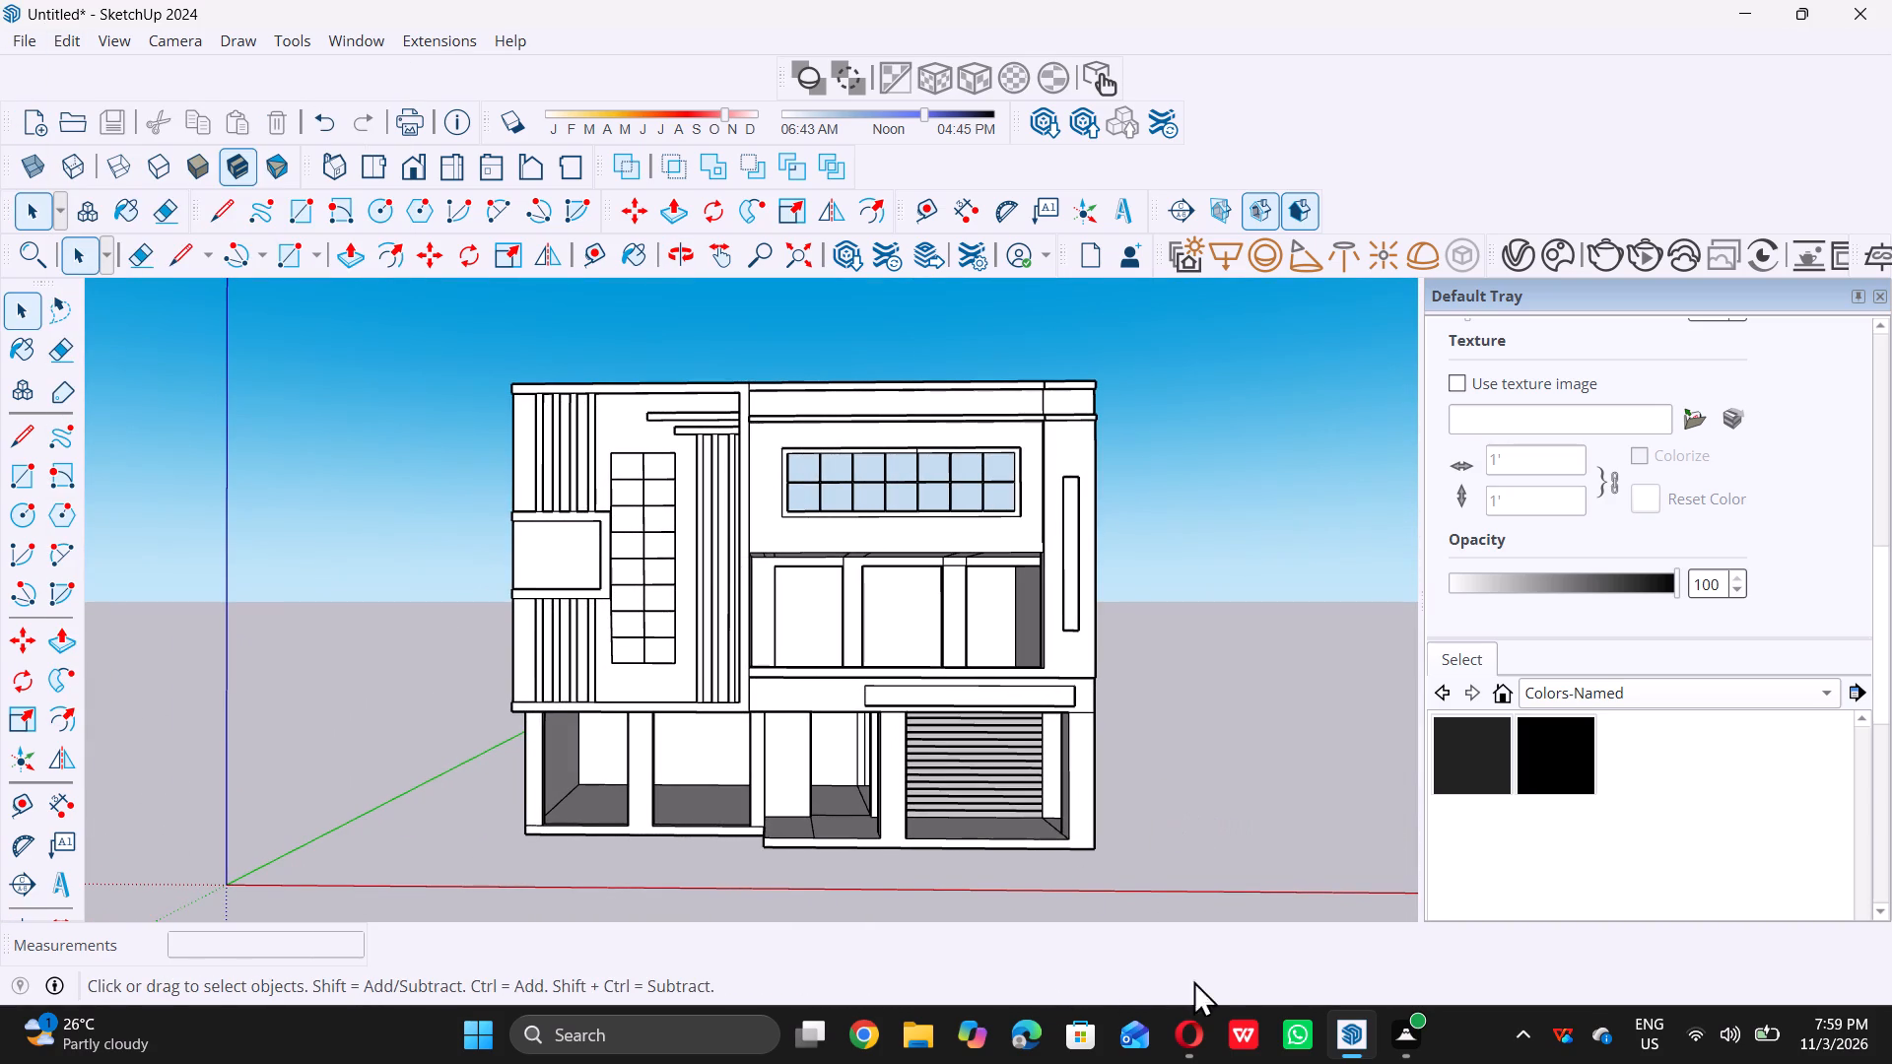
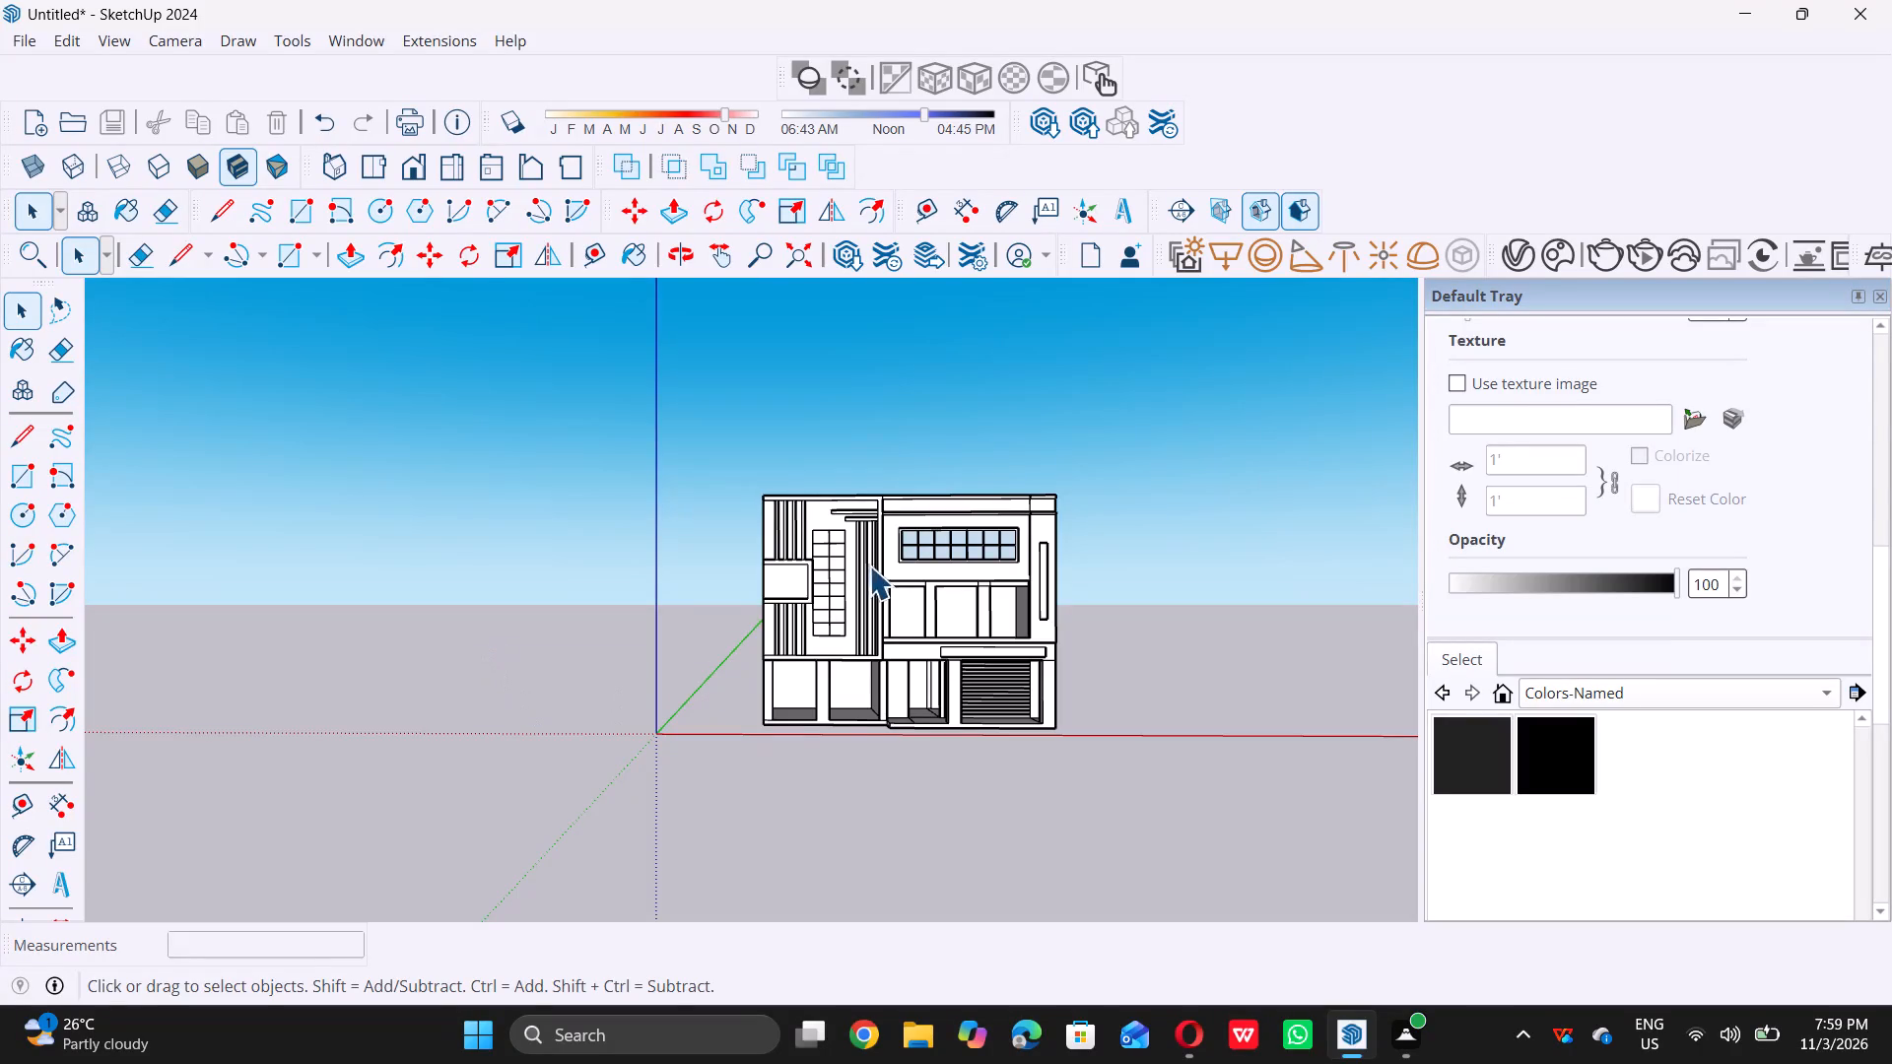
Choose the black swatch in the Colors-Named collection as the paint material.
{"action": "scroll", "coordinate": [870, 548], "scroll_direction": "up", "scroll_amount": 5}
{"action": "scroll", "coordinate": [761, 496], "scroll_direction": "down", "scroll_amount": 6}
{"action": "middle_click_drag", "start_coordinate": [961, 562], "coordinate": [859, 597]}
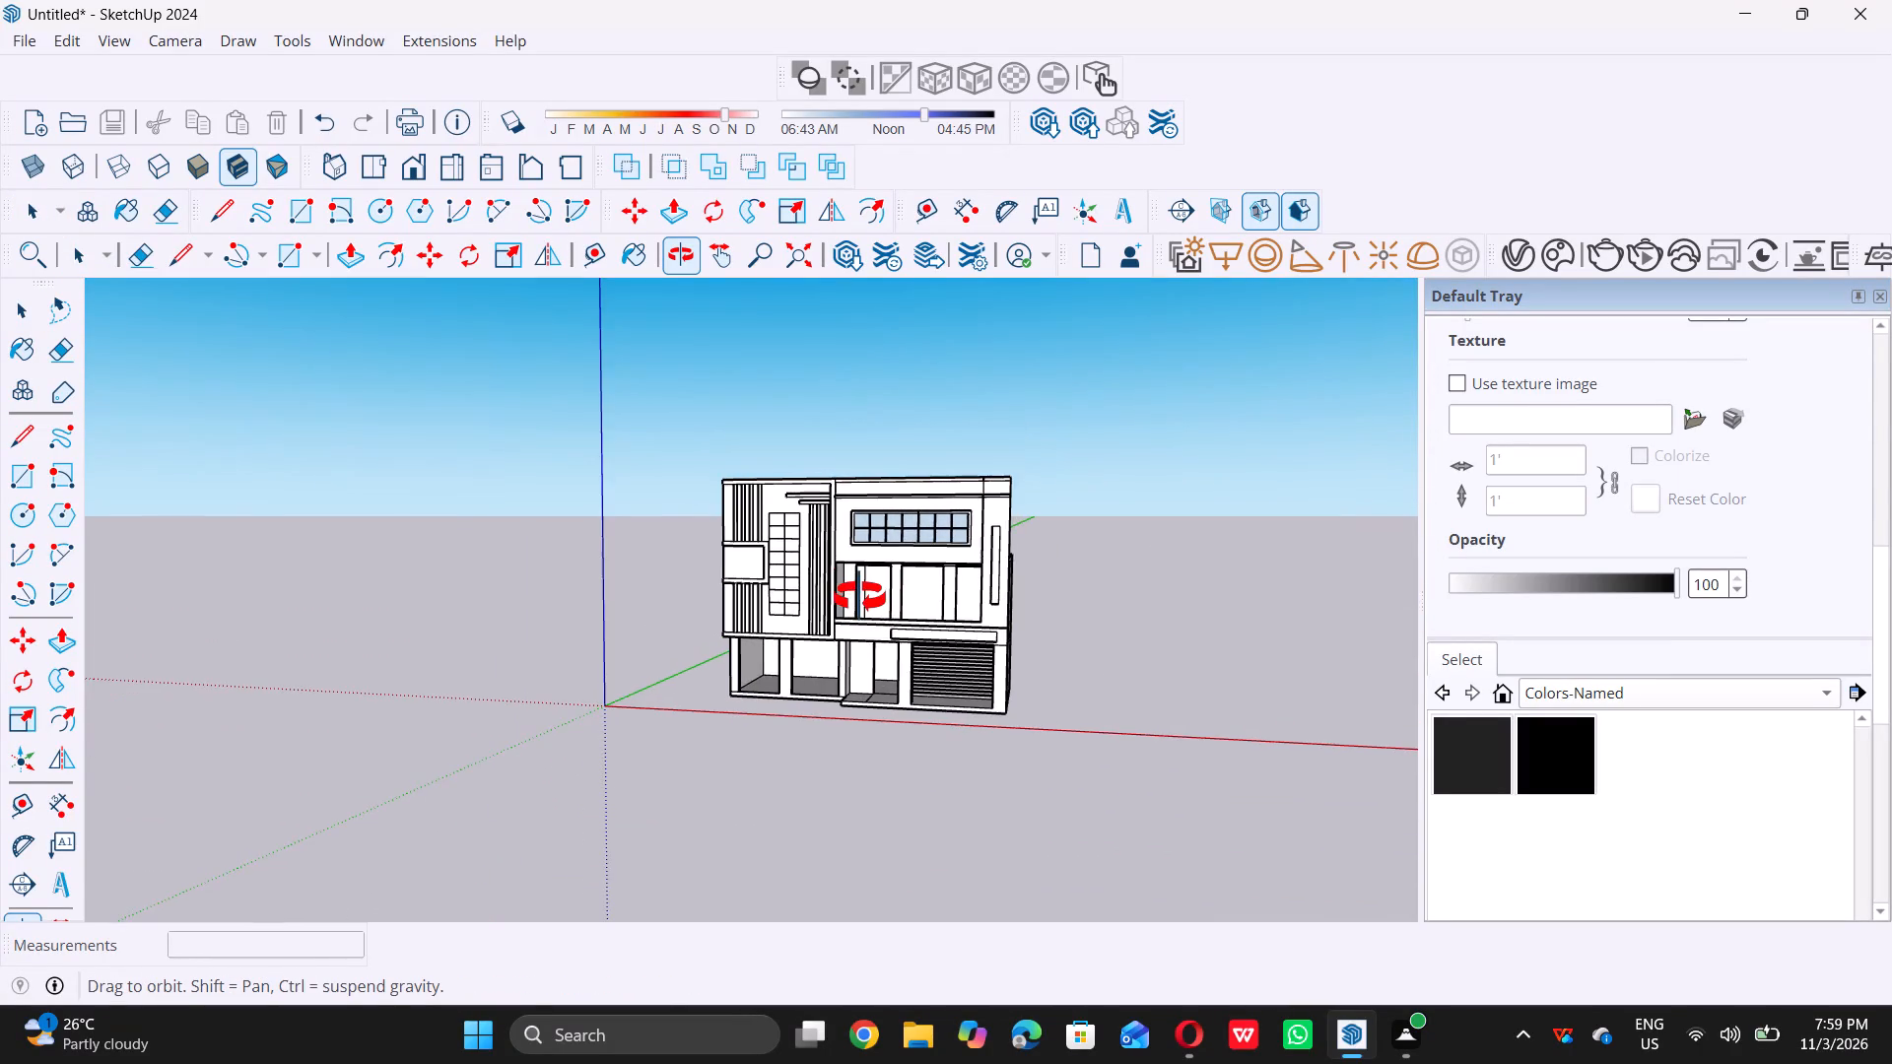
{"action": "middle_click_drag", "start_coordinate": [859, 597], "coordinate": [1013, 641]}
{"action": "scroll", "coordinate": [1646, 808], "scroll_direction": "up", "scroll_amount": 4}
{"action": "scroll", "coordinate": [1519, 802], "scroll_direction": "down", "scroll_amount": 7}
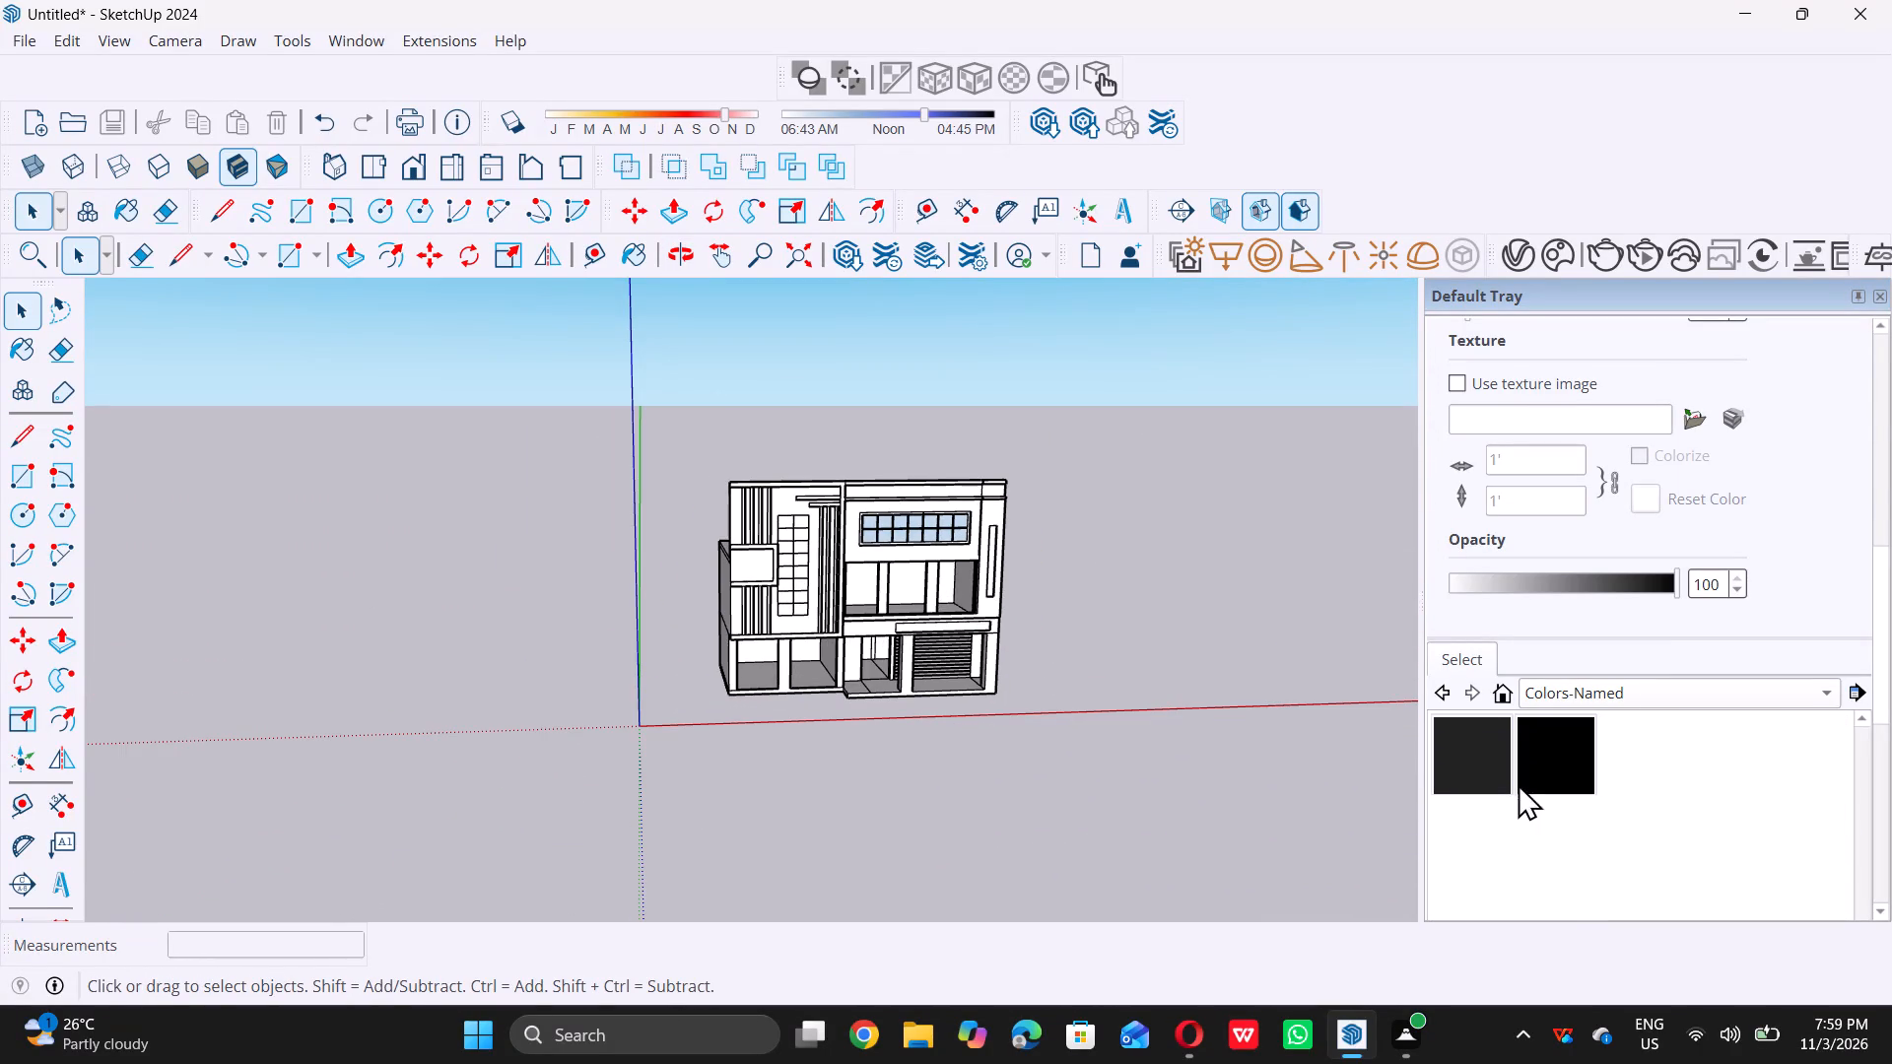
{"action": "scroll", "coordinate": [1518, 783], "scroll_direction": "down", "scroll_amount": 2}
{"action": "double_click", "coordinate": [1550, 747]}
Erase the overlapping edges where the central mullion of the tall gridded facade window meets its top frame.
{"action": "scroll", "coordinate": [833, 506], "scroll_direction": "up", "scroll_amount": 8}
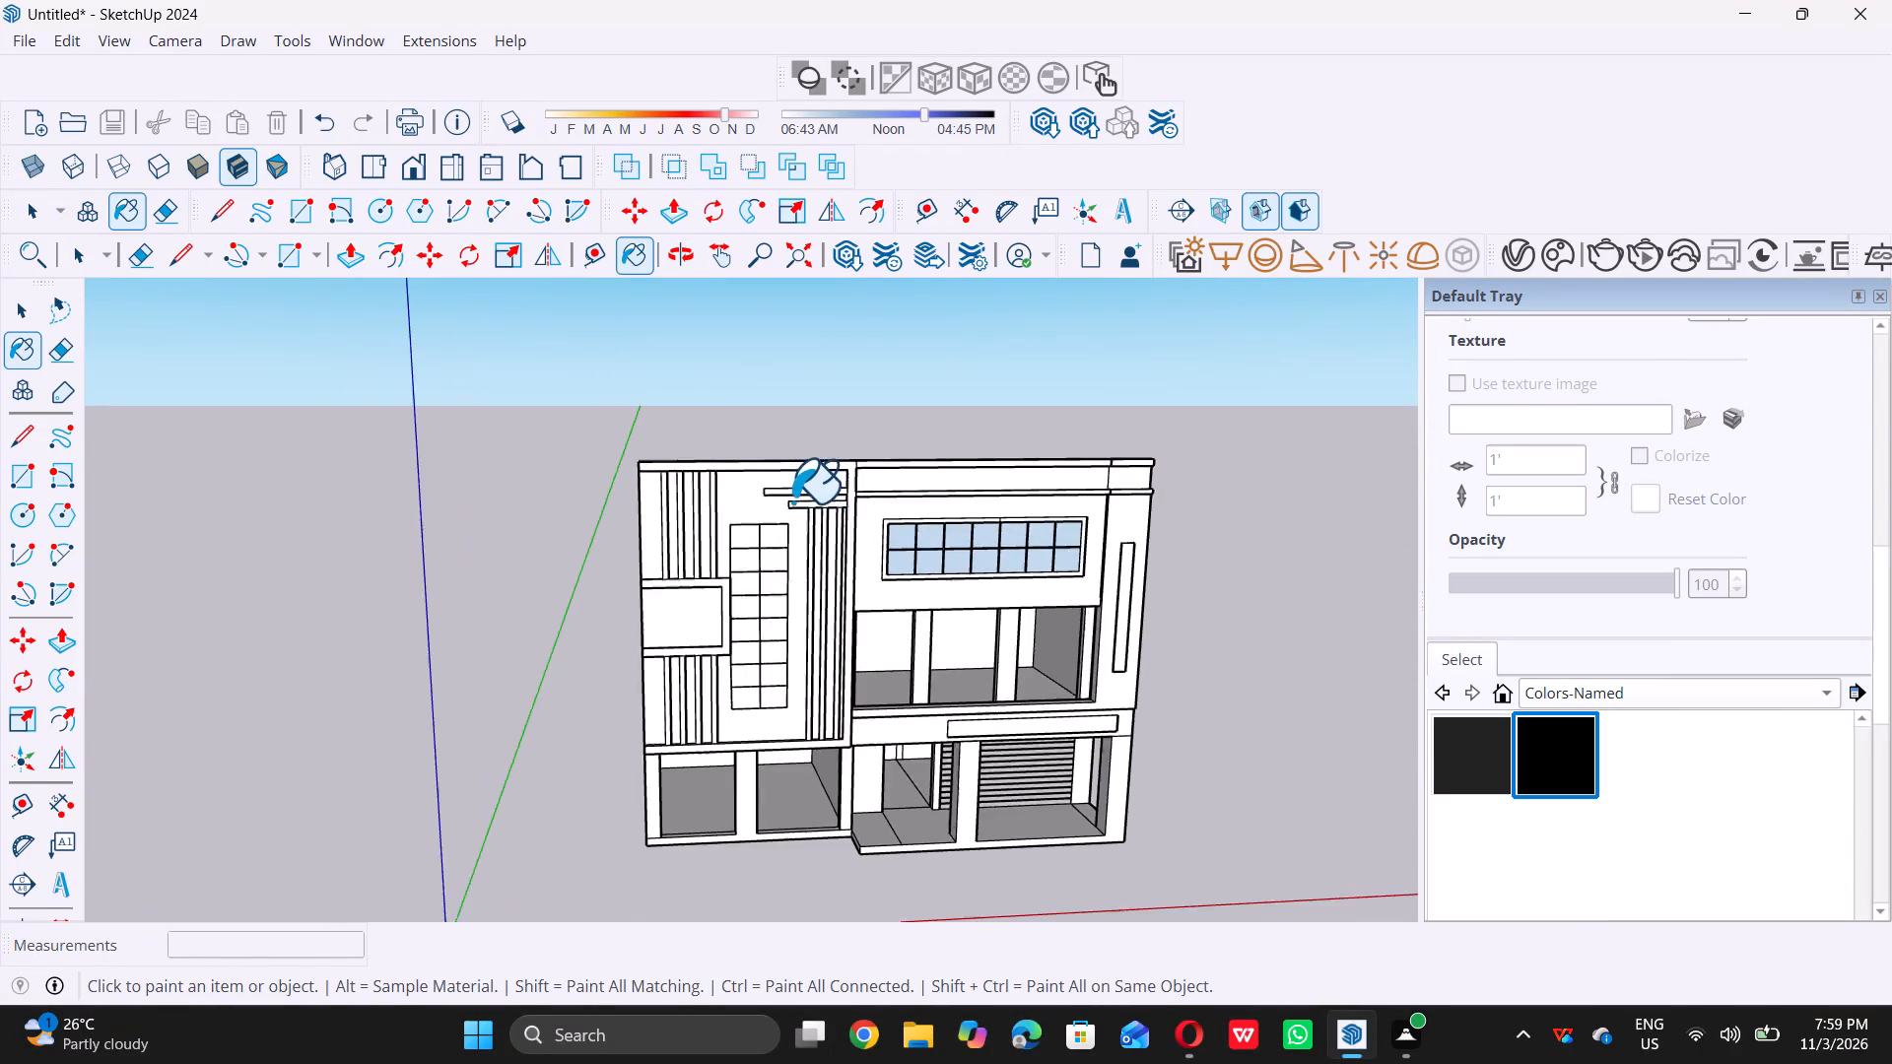
{"action": "scroll", "coordinate": [792, 501], "scroll_direction": "up", "scroll_amount": 7}
{"action": "scroll", "coordinate": [724, 552], "scroll_direction": "up", "scroll_amount": 18}
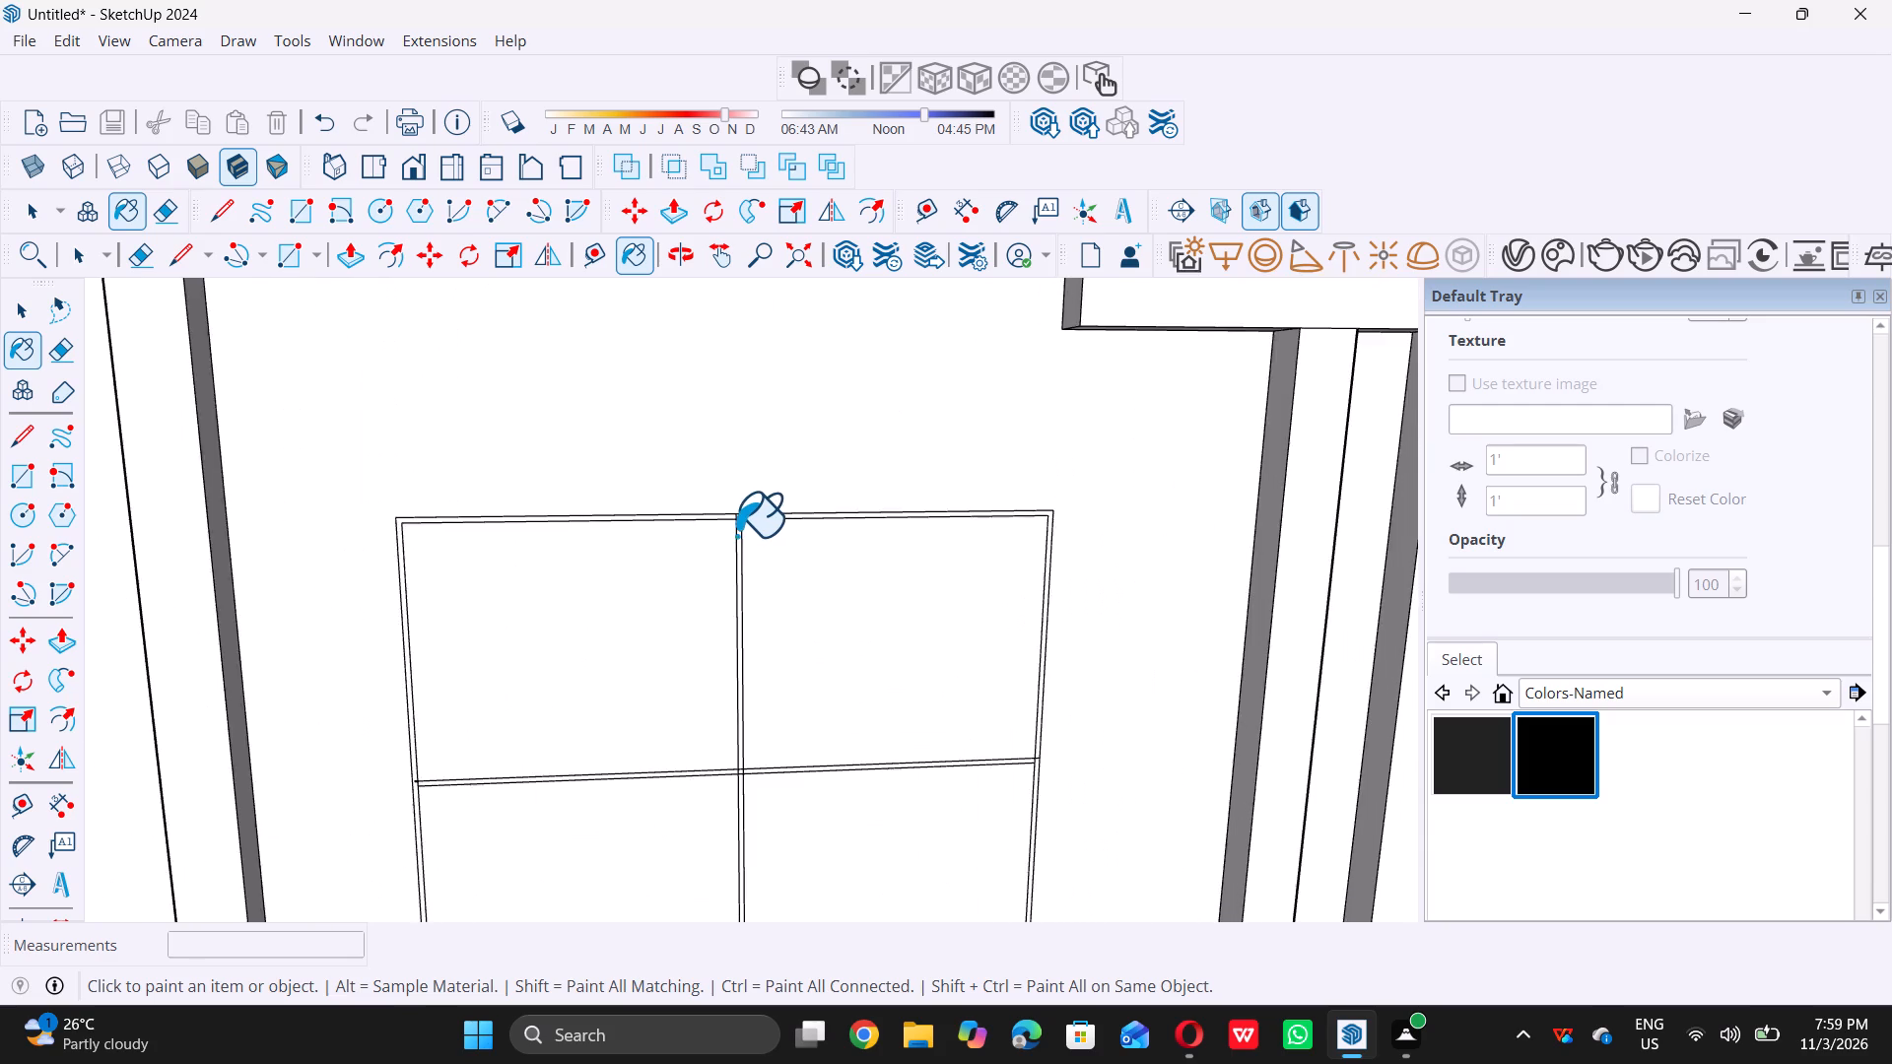
{"action": "scroll", "coordinate": [736, 535], "scroll_direction": "up", "scroll_amount": 2}
{"action": "scroll", "coordinate": [762, 558], "scroll_direction": "down", "scroll_amount": 7}
{"action": "key", "text": "space"}
{"action": "key", "text": "e"}
{"action": "scroll", "coordinate": [718, 573], "scroll_direction": "up", "scroll_amount": 4}
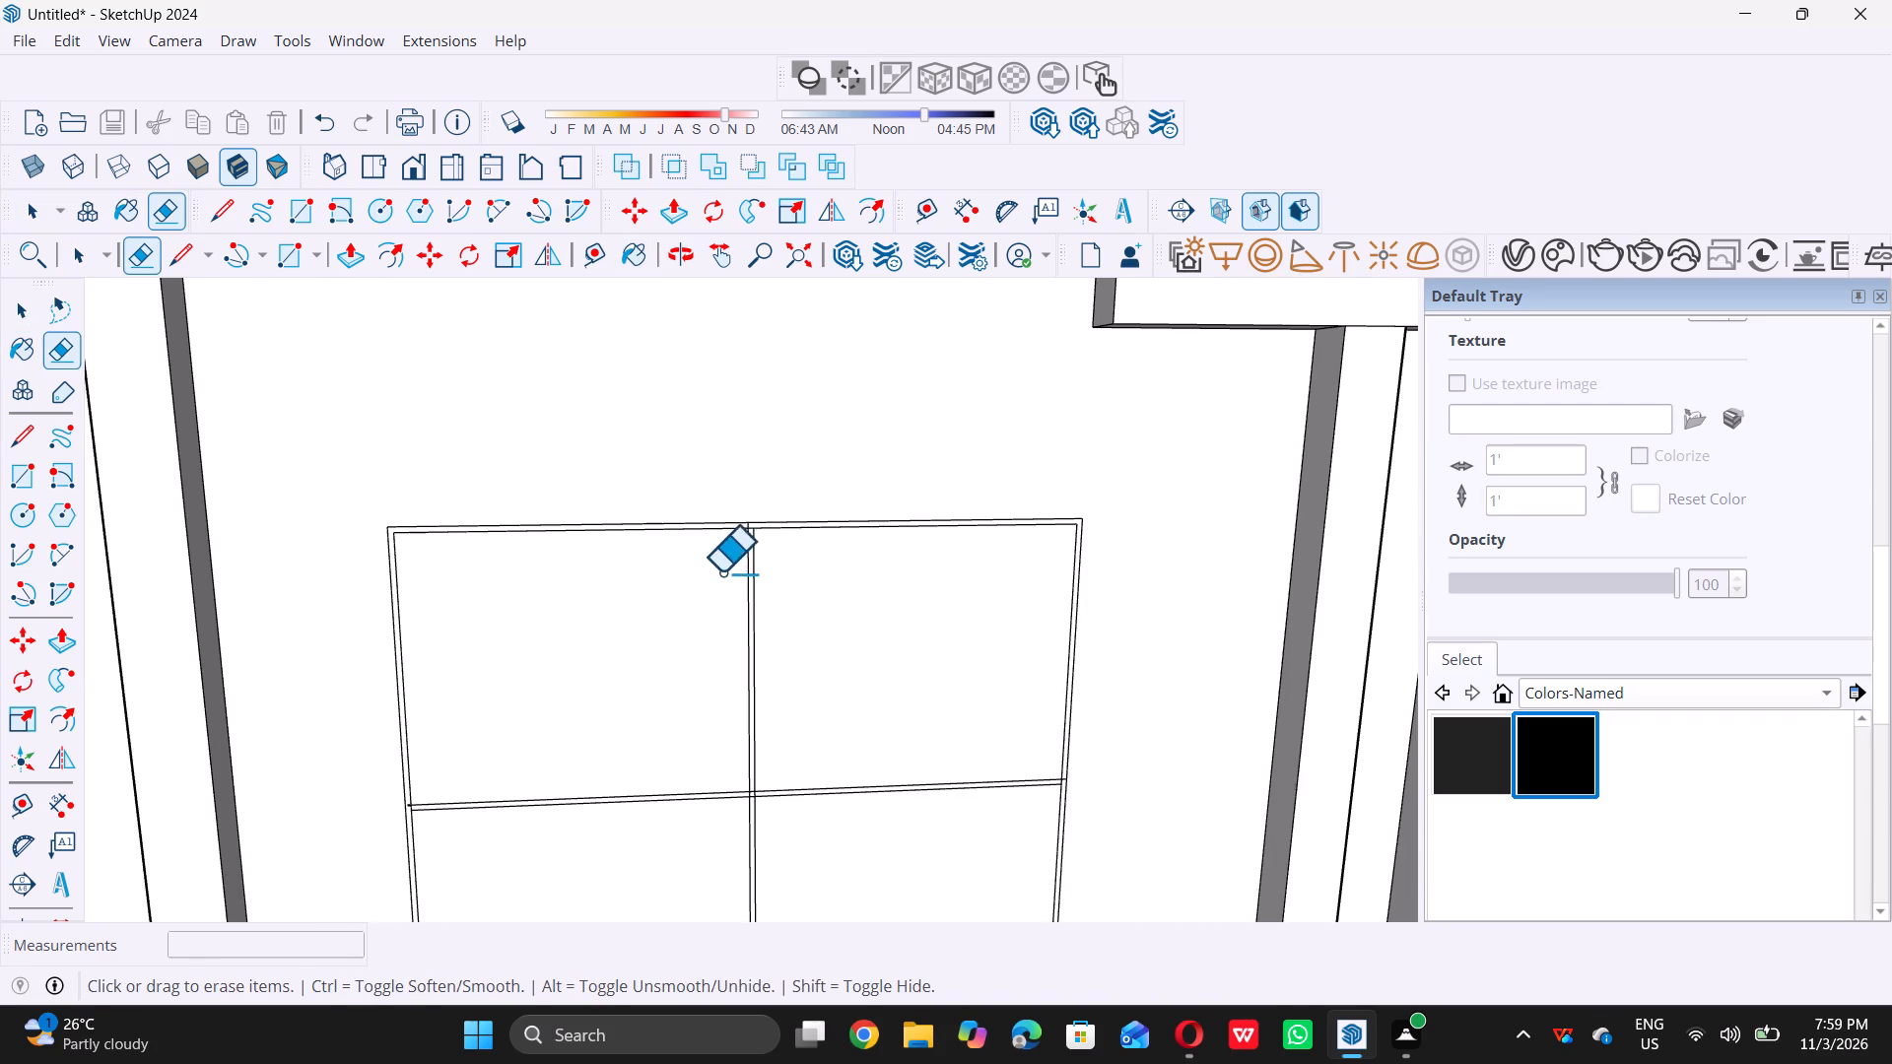
{"action": "scroll", "coordinate": [721, 571], "scroll_direction": "up", "scroll_amount": 2}
{"action": "scroll", "coordinate": [769, 517], "scroll_direction": "up", "scroll_amount": 20}
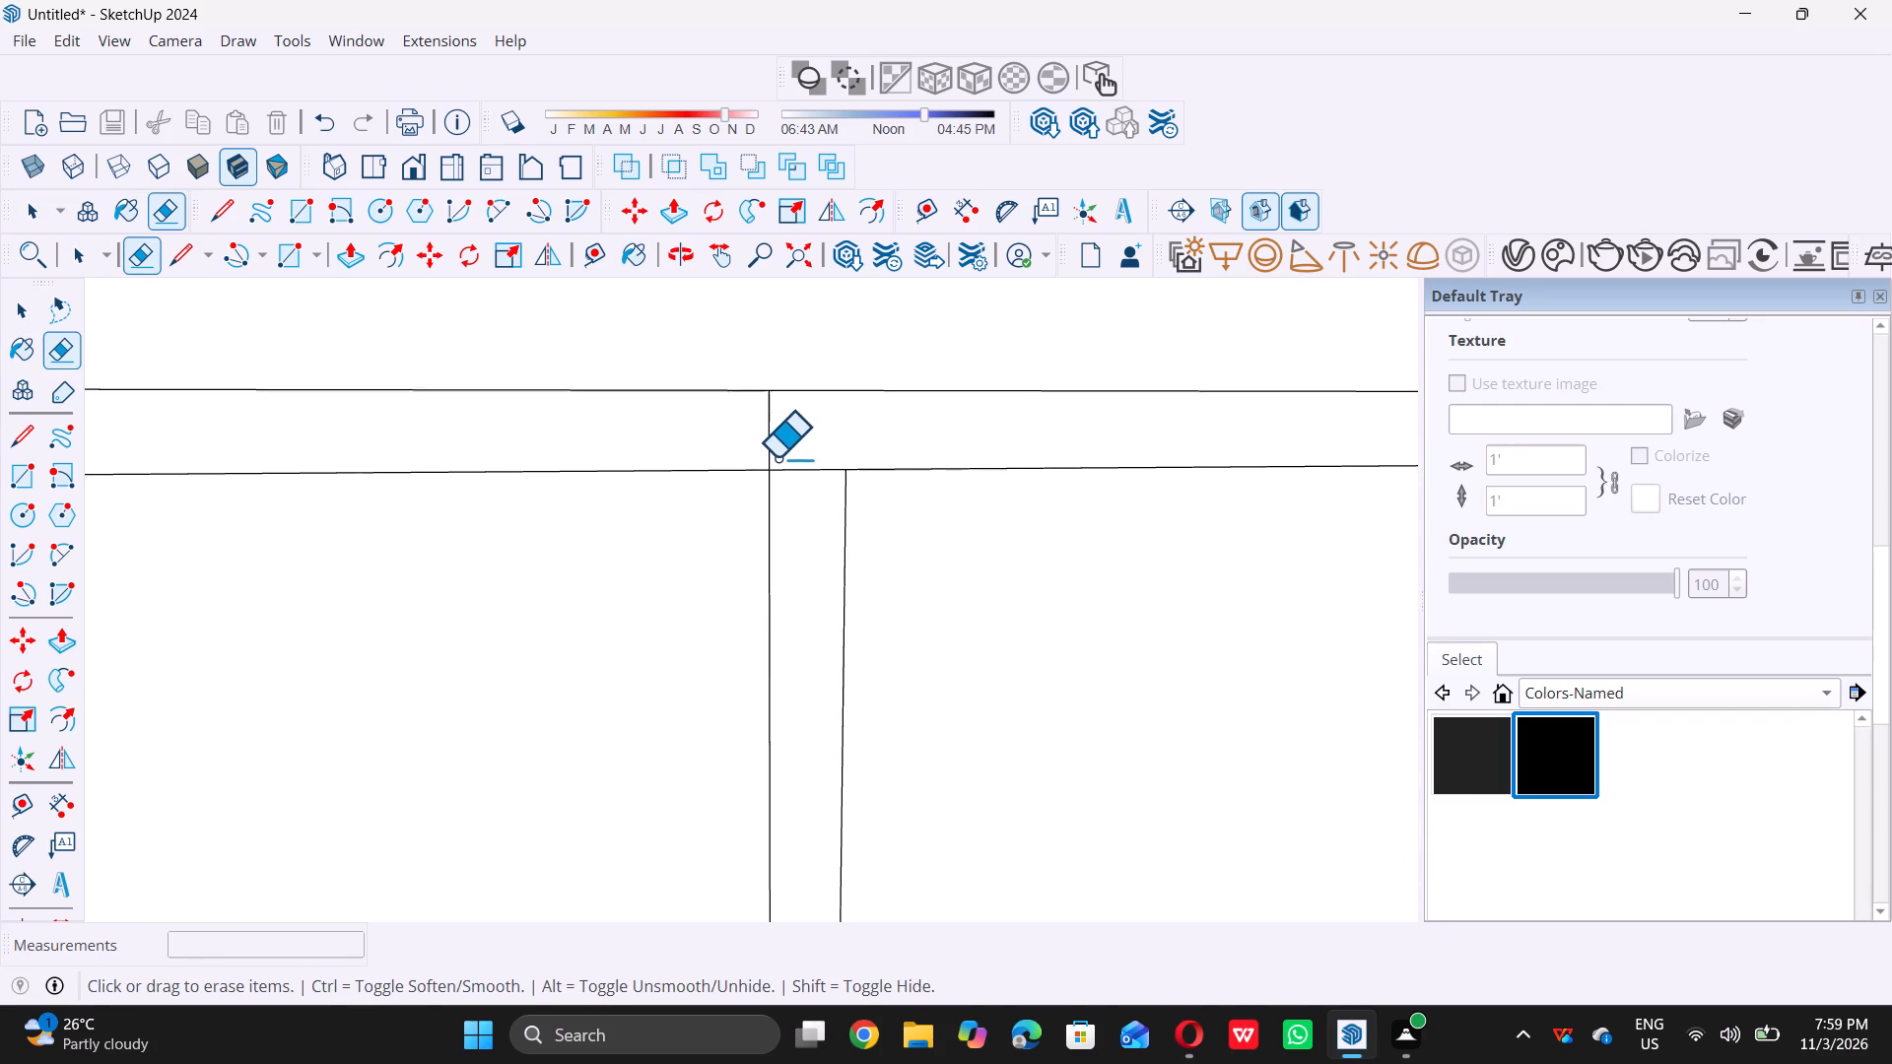
{"action": "left_click", "coordinate": [732, 432]}
{"action": "left_click_drag", "start_coordinate": [742, 432], "coordinate": [807, 503]}
{"action": "left_click", "coordinate": [807, 503]}
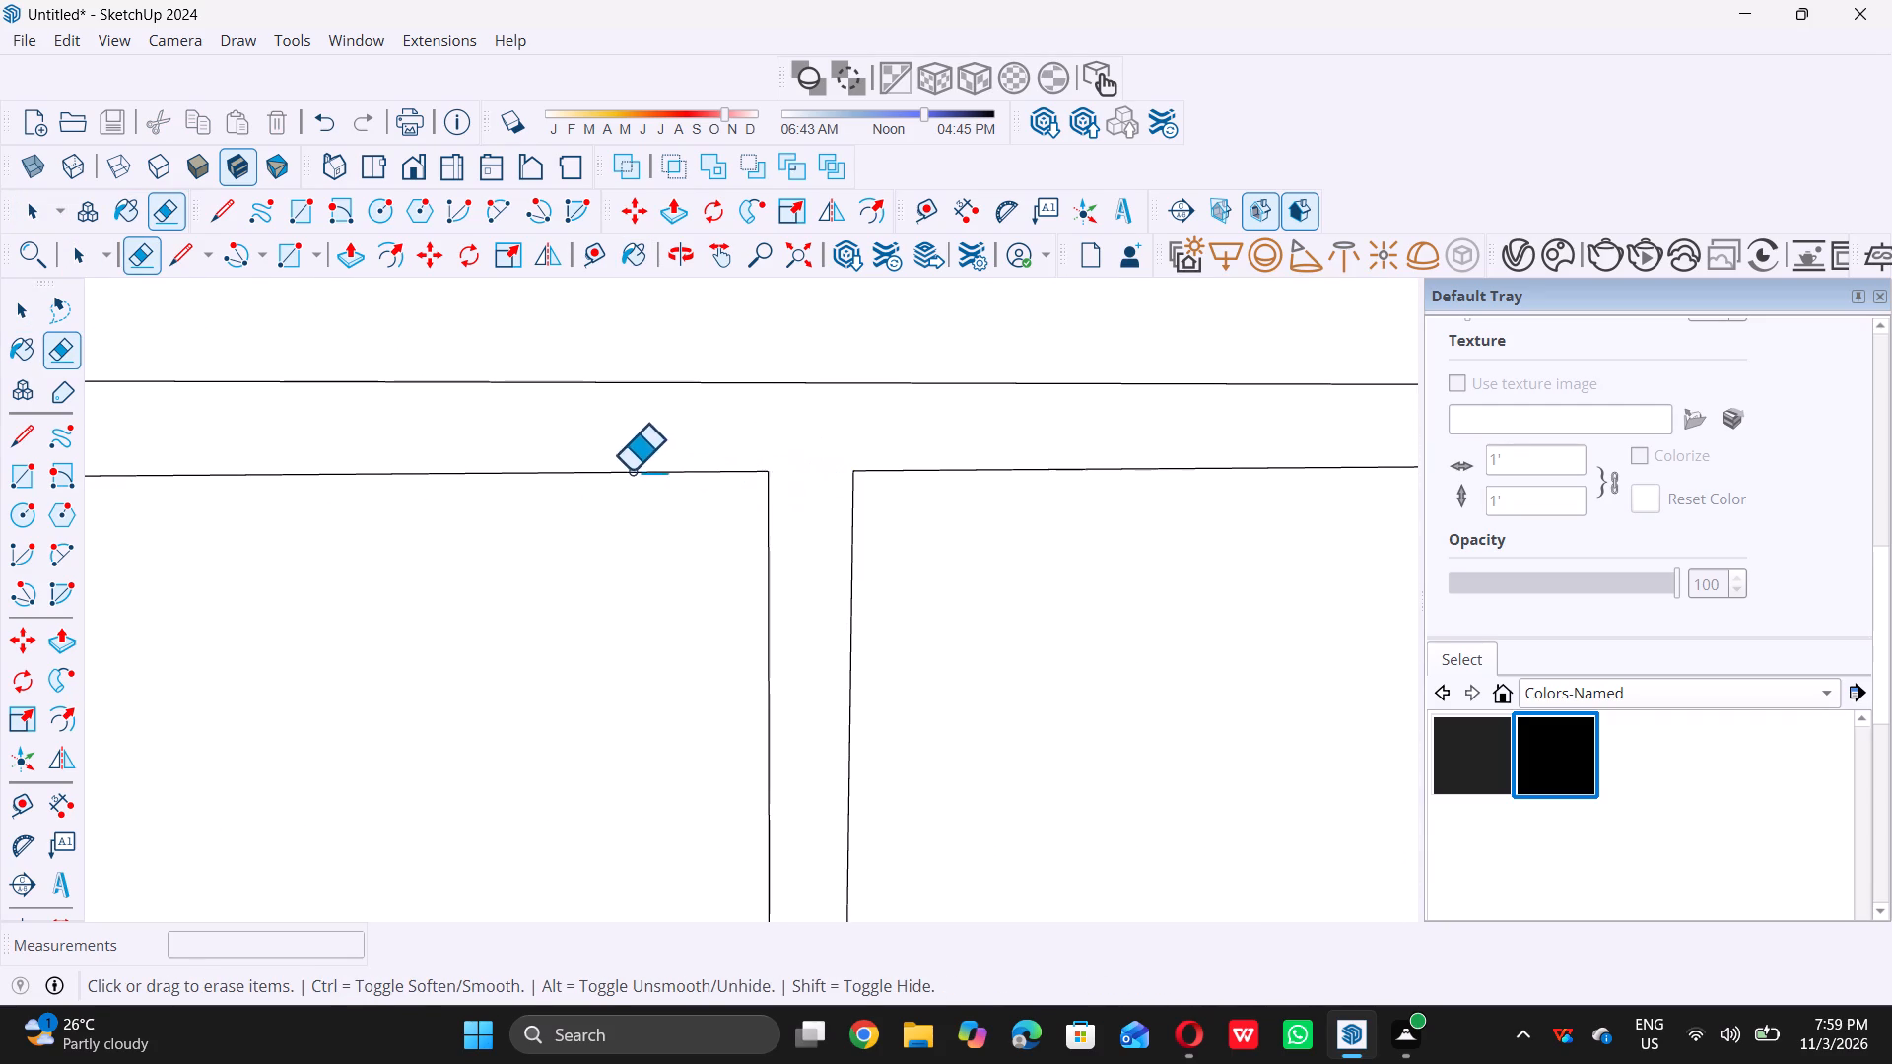
Erase the crossing edges inside the joint between the tall window's central mullion and its first horizontal bar below the top.
{"action": "scroll", "coordinate": [614, 469], "scroll_direction": "down", "scroll_amount": 20}
{"action": "scroll", "coordinate": [614, 469], "scroll_direction": "down", "scroll_amount": 5}
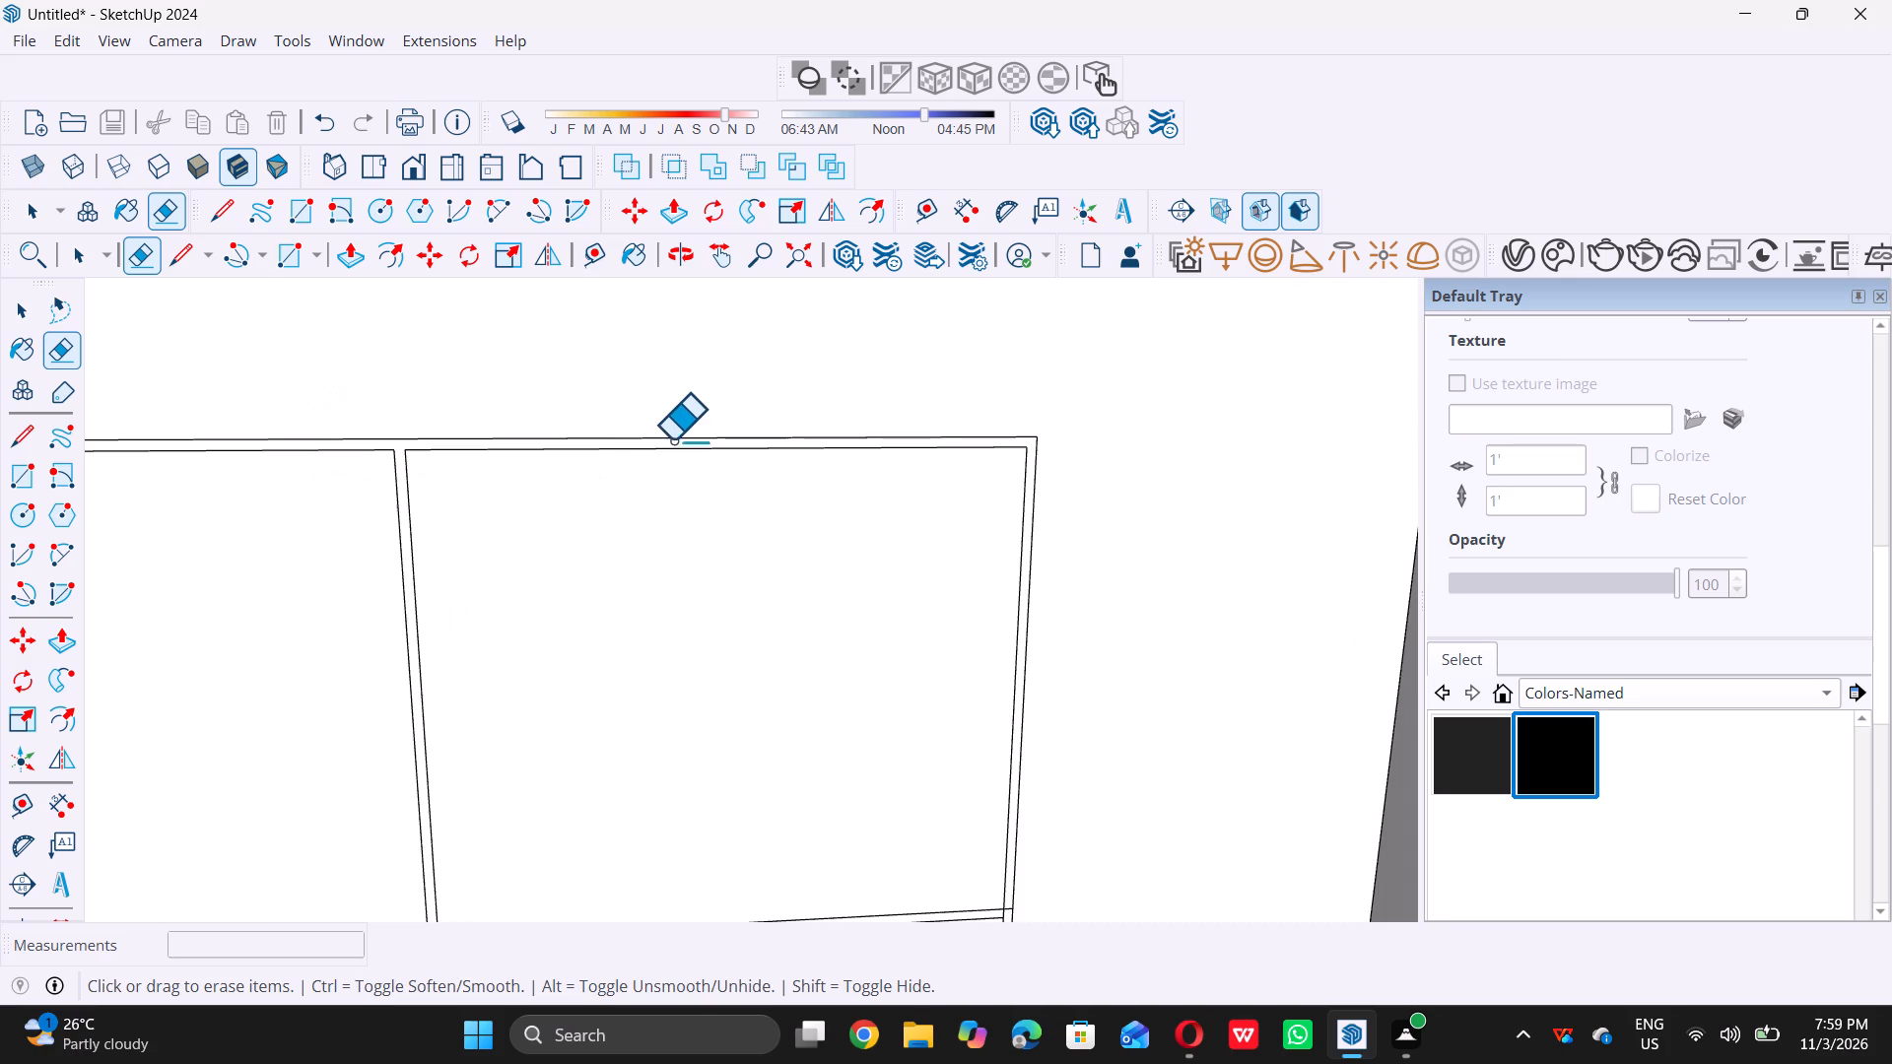
{"action": "scroll", "coordinate": [691, 425], "scroll_direction": "down", "scroll_amount": 13}
{"action": "scroll", "coordinate": [755, 698], "scroll_direction": "up", "scroll_amount": 6}
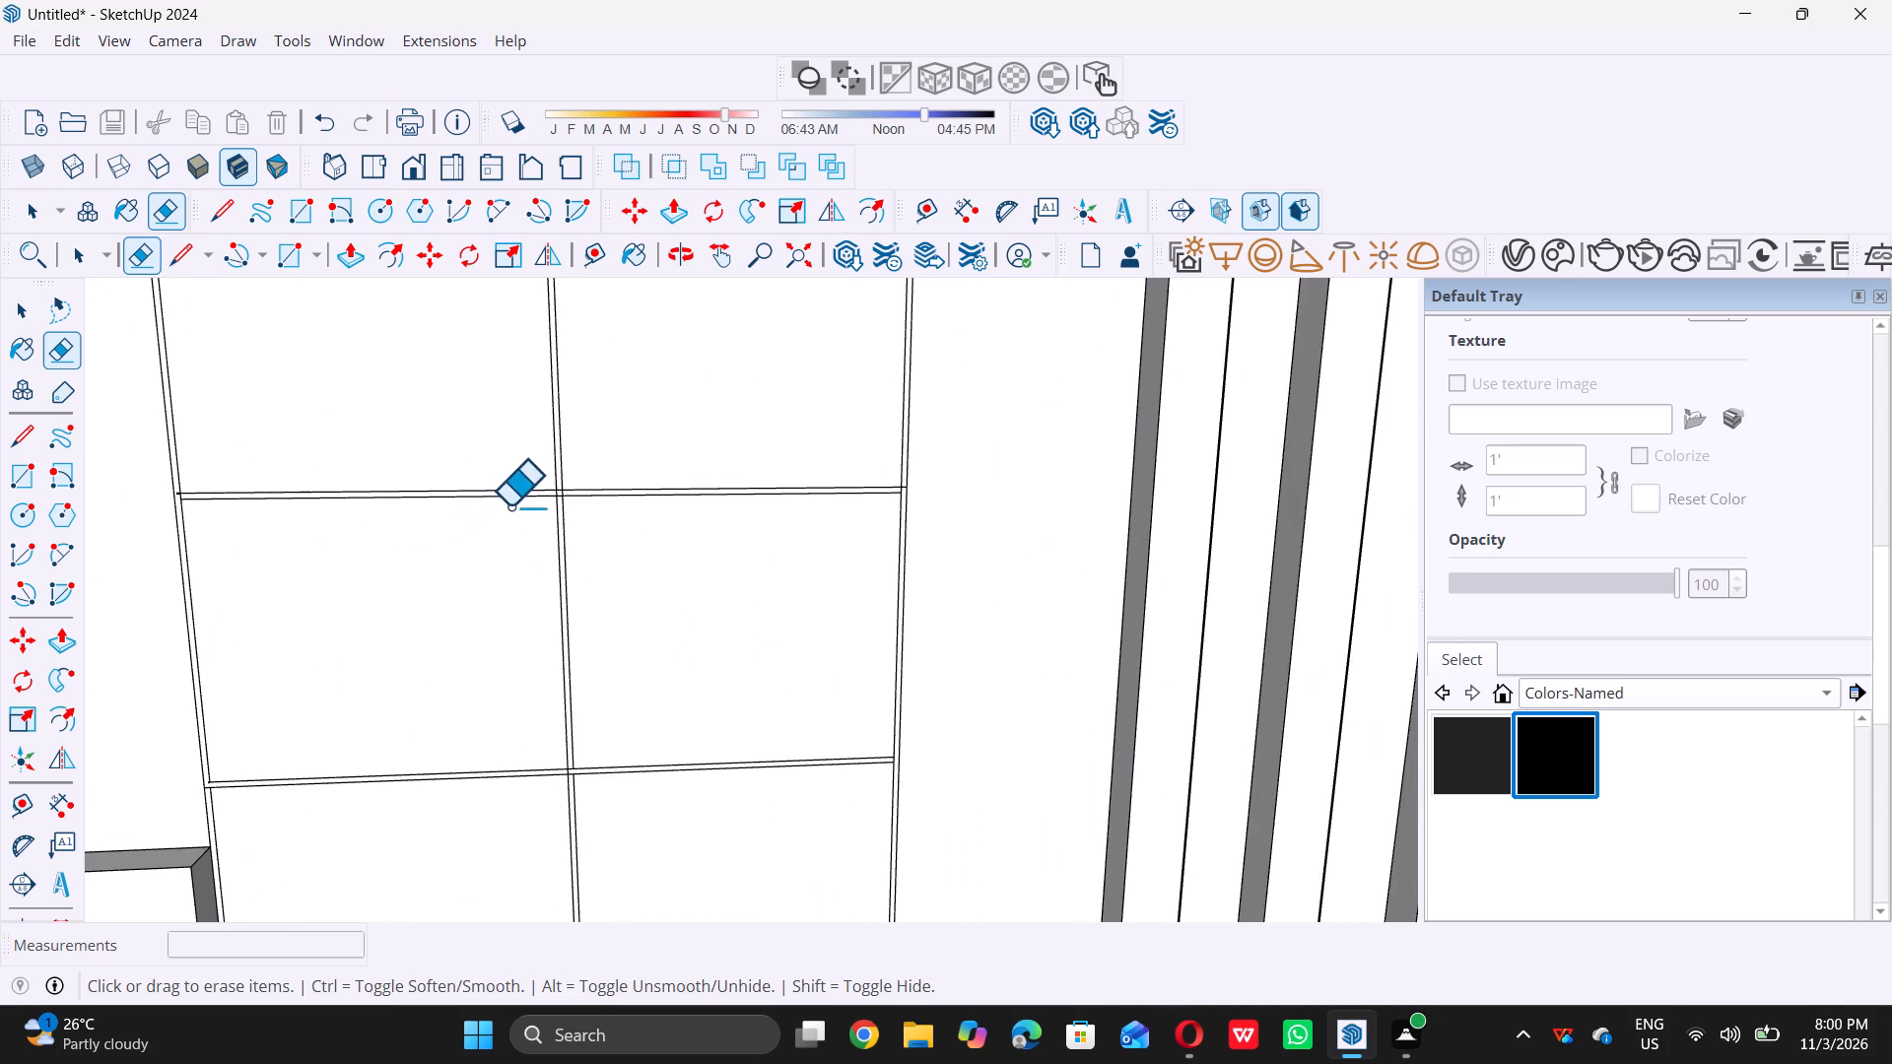
{"action": "scroll", "coordinate": [516, 494], "scroll_direction": "up", "scroll_amount": 4}
{"action": "scroll", "coordinate": [601, 485], "scroll_direction": "up", "scroll_amount": 18}
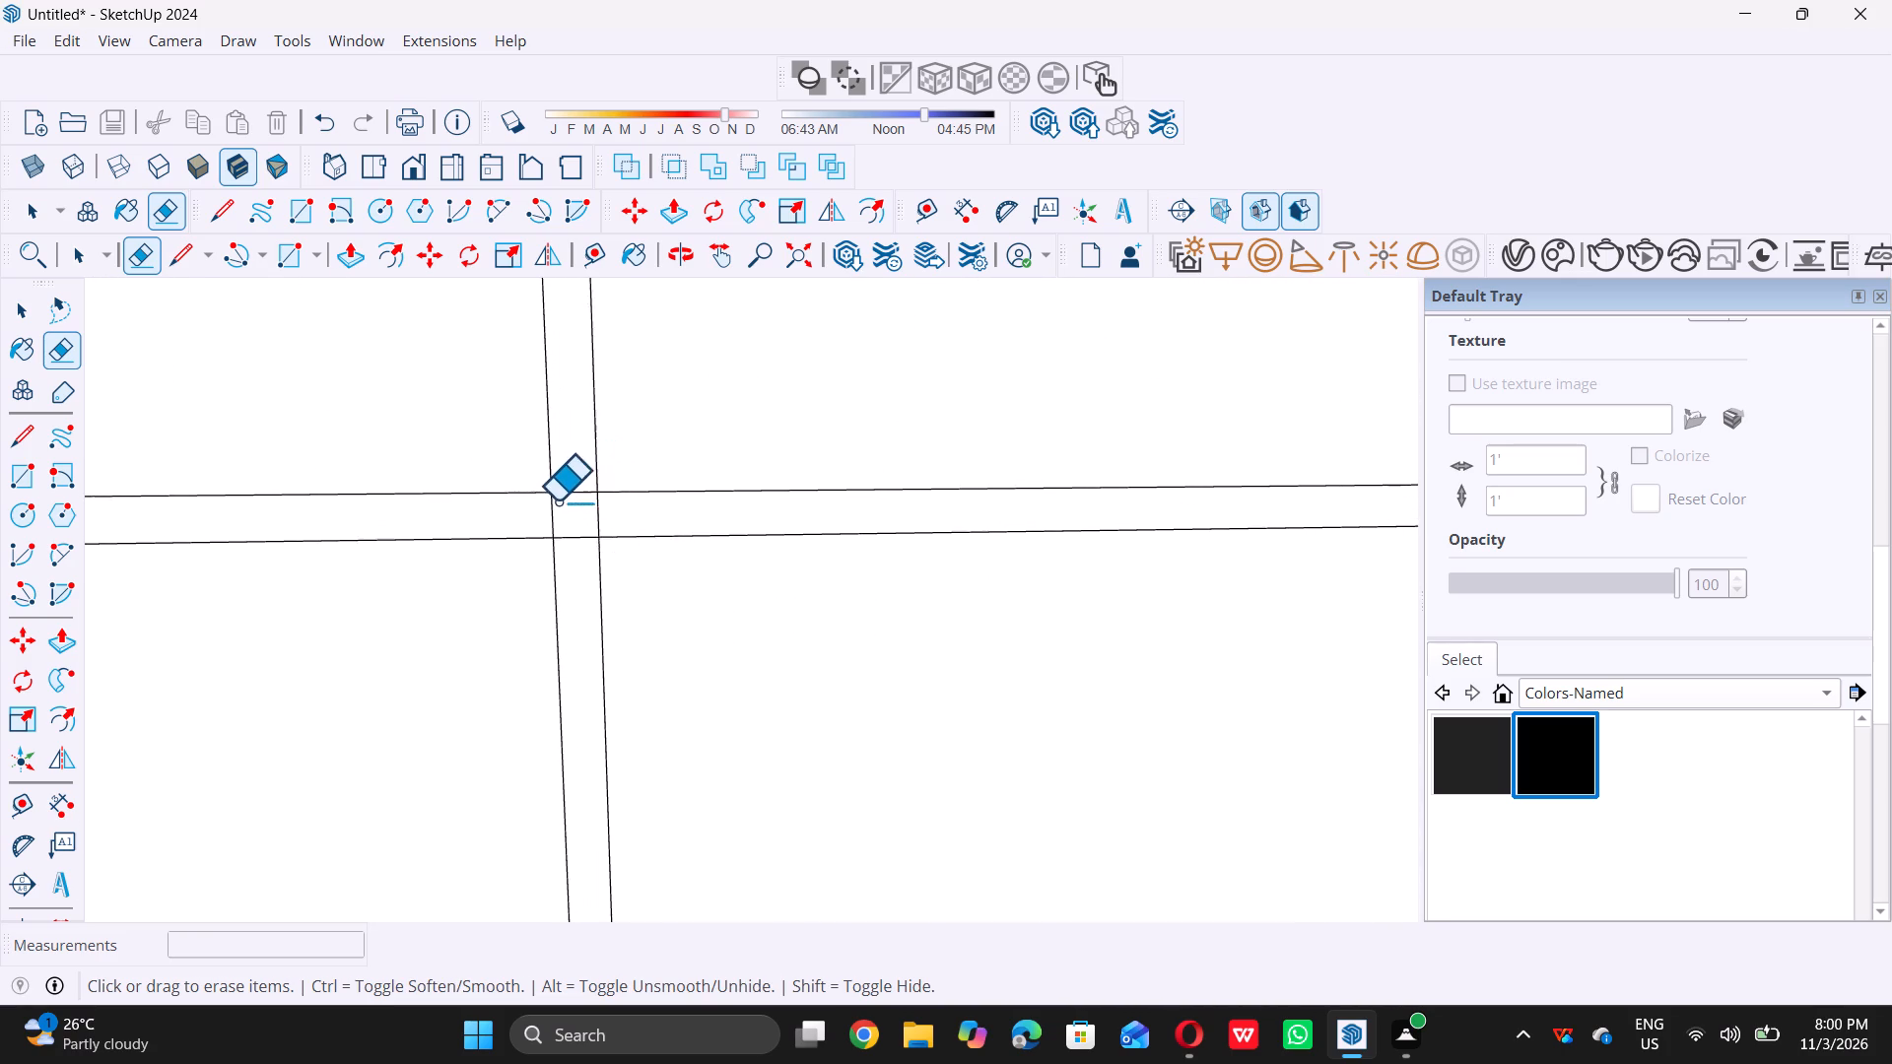
{"action": "scroll", "coordinate": [557, 500], "scroll_direction": "up", "scroll_amount": 3}
{"action": "left_click_drag", "start_coordinate": [490, 529], "coordinate": [653, 544]}
{"action": "left_click_drag", "start_coordinate": [646, 545], "coordinate": [636, 541]}
{"action": "left_click", "coordinate": [628, 536]}
{"action": "left_click", "coordinate": [610, 522]}
{"action": "left_click_drag", "start_coordinate": [607, 520], "coordinate": [599, 482]}
{"action": "left_click_drag", "start_coordinate": [599, 479], "coordinate": [597, 477]}
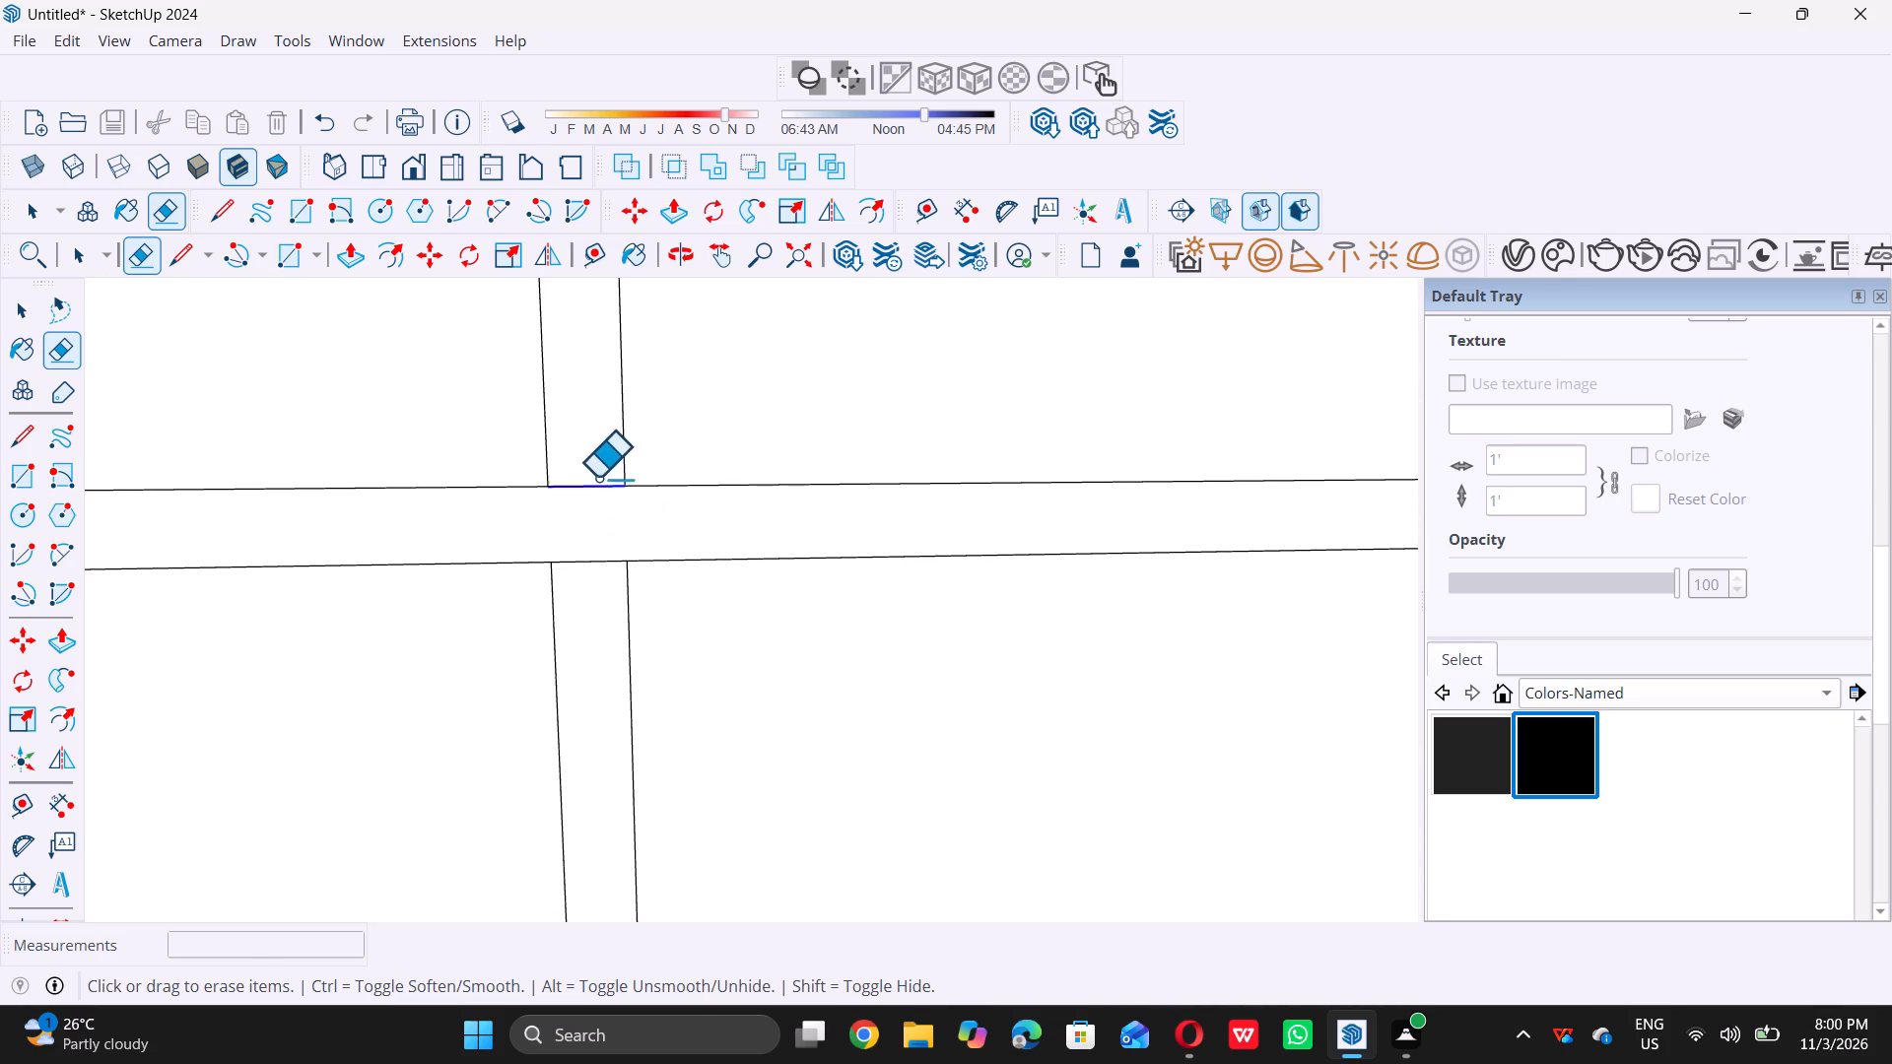
{"action": "left_click_drag", "start_coordinate": [597, 477], "coordinate": [596, 468]}
{"action": "left_click_drag", "start_coordinate": [596, 468], "coordinate": [571, 624]}
Erase the overlapping edges where the first horizontal bar's right end joins the tall window's side frame.
{"action": "scroll", "coordinate": [587, 611], "scroll_direction": "down", "scroll_amount": 14}
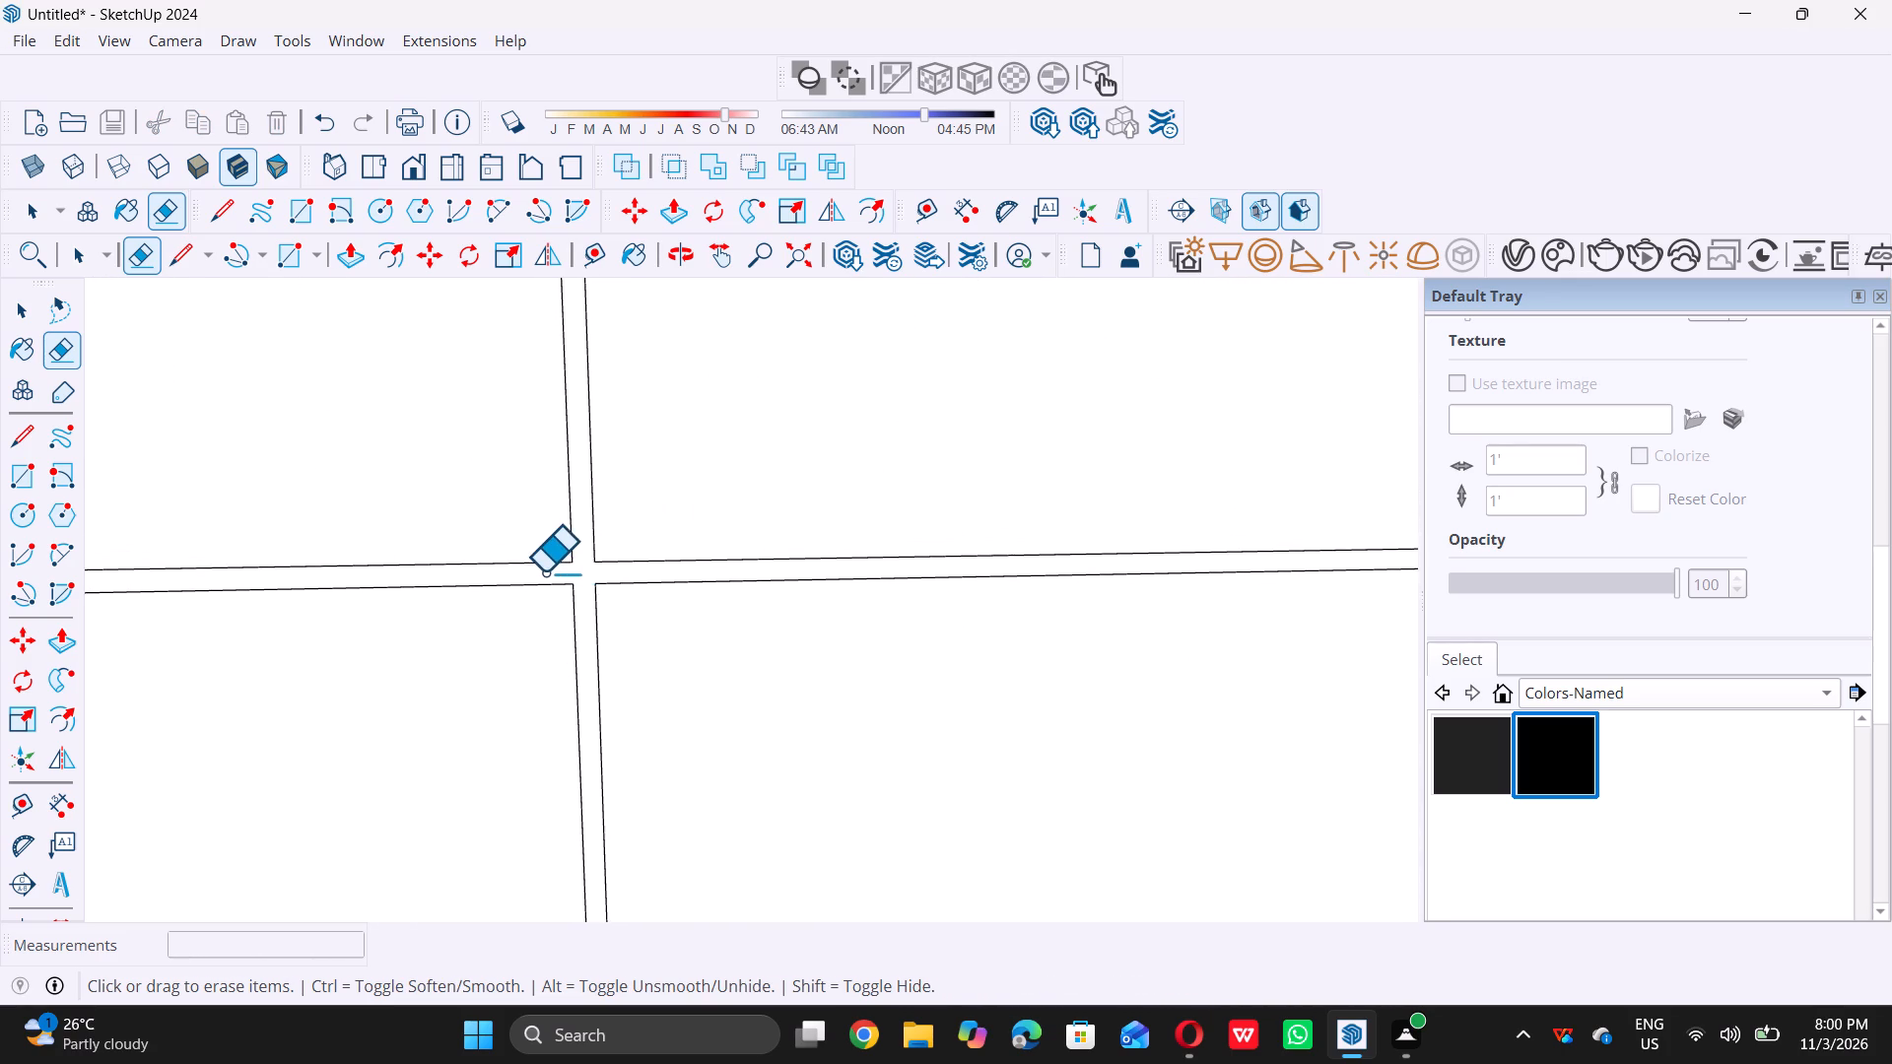
{"action": "scroll", "coordinate": [544, 571], "scroll_direction": "down", "scroll_amount": 10}
{"action": "scroll", "coordinate": [1035, 588], "scroll_direction": "up", "scroll_amount": 15}
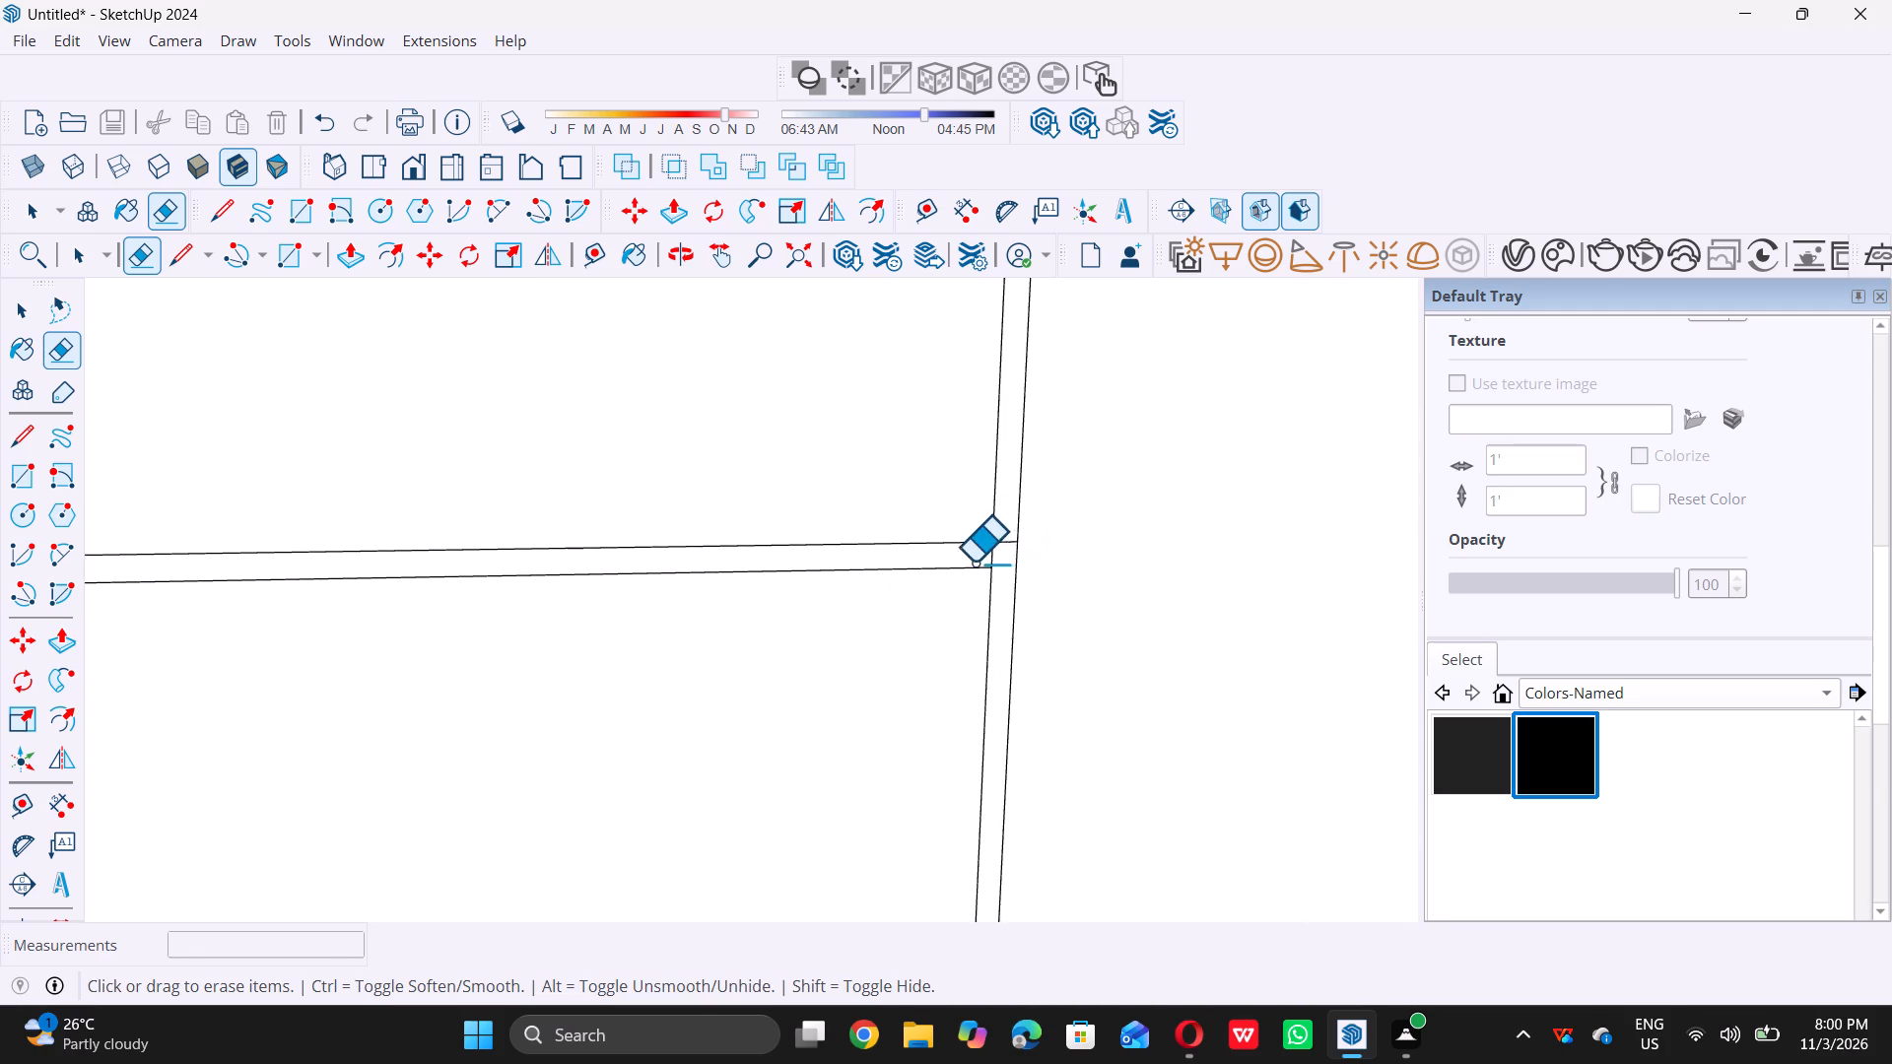
{"action": "scroll", "coordinate": [974, 562], "scroll_direction": "up", "scroll_amount": 9}
{"action": "left_click_drag", "start_coordinate": [930, 534], "coordinate": [992, 532]}
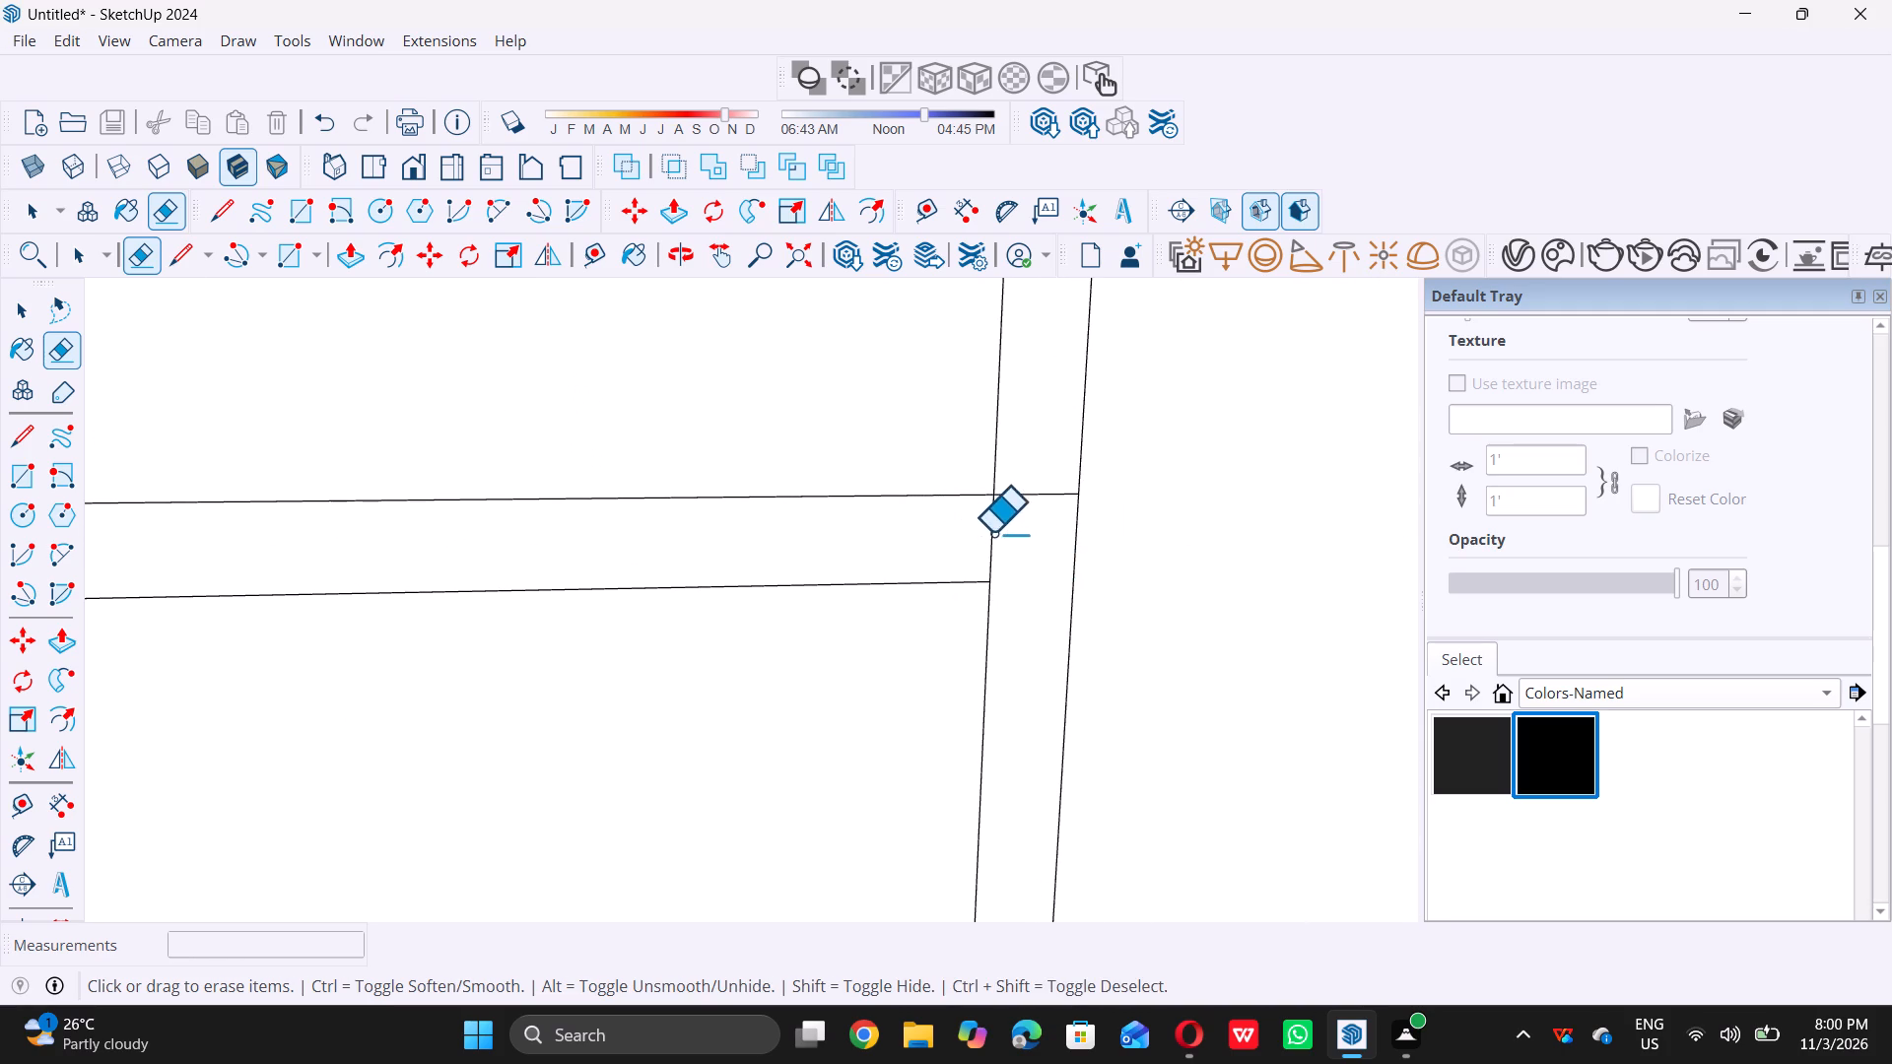
{"action": "left_click_drag", "start_coordinate": [992, 532], "coordinate": [1051, 497]}
{"action": "triple_click", "coordinate": [1051, 497]}
Erase the overlapping edges where the first horizontal bar's left end joins the tall window's side frame.
{"action": "scroll", "coordinate": [1054, 492], "scroll_direction": "down", "scroll_amount": 14}
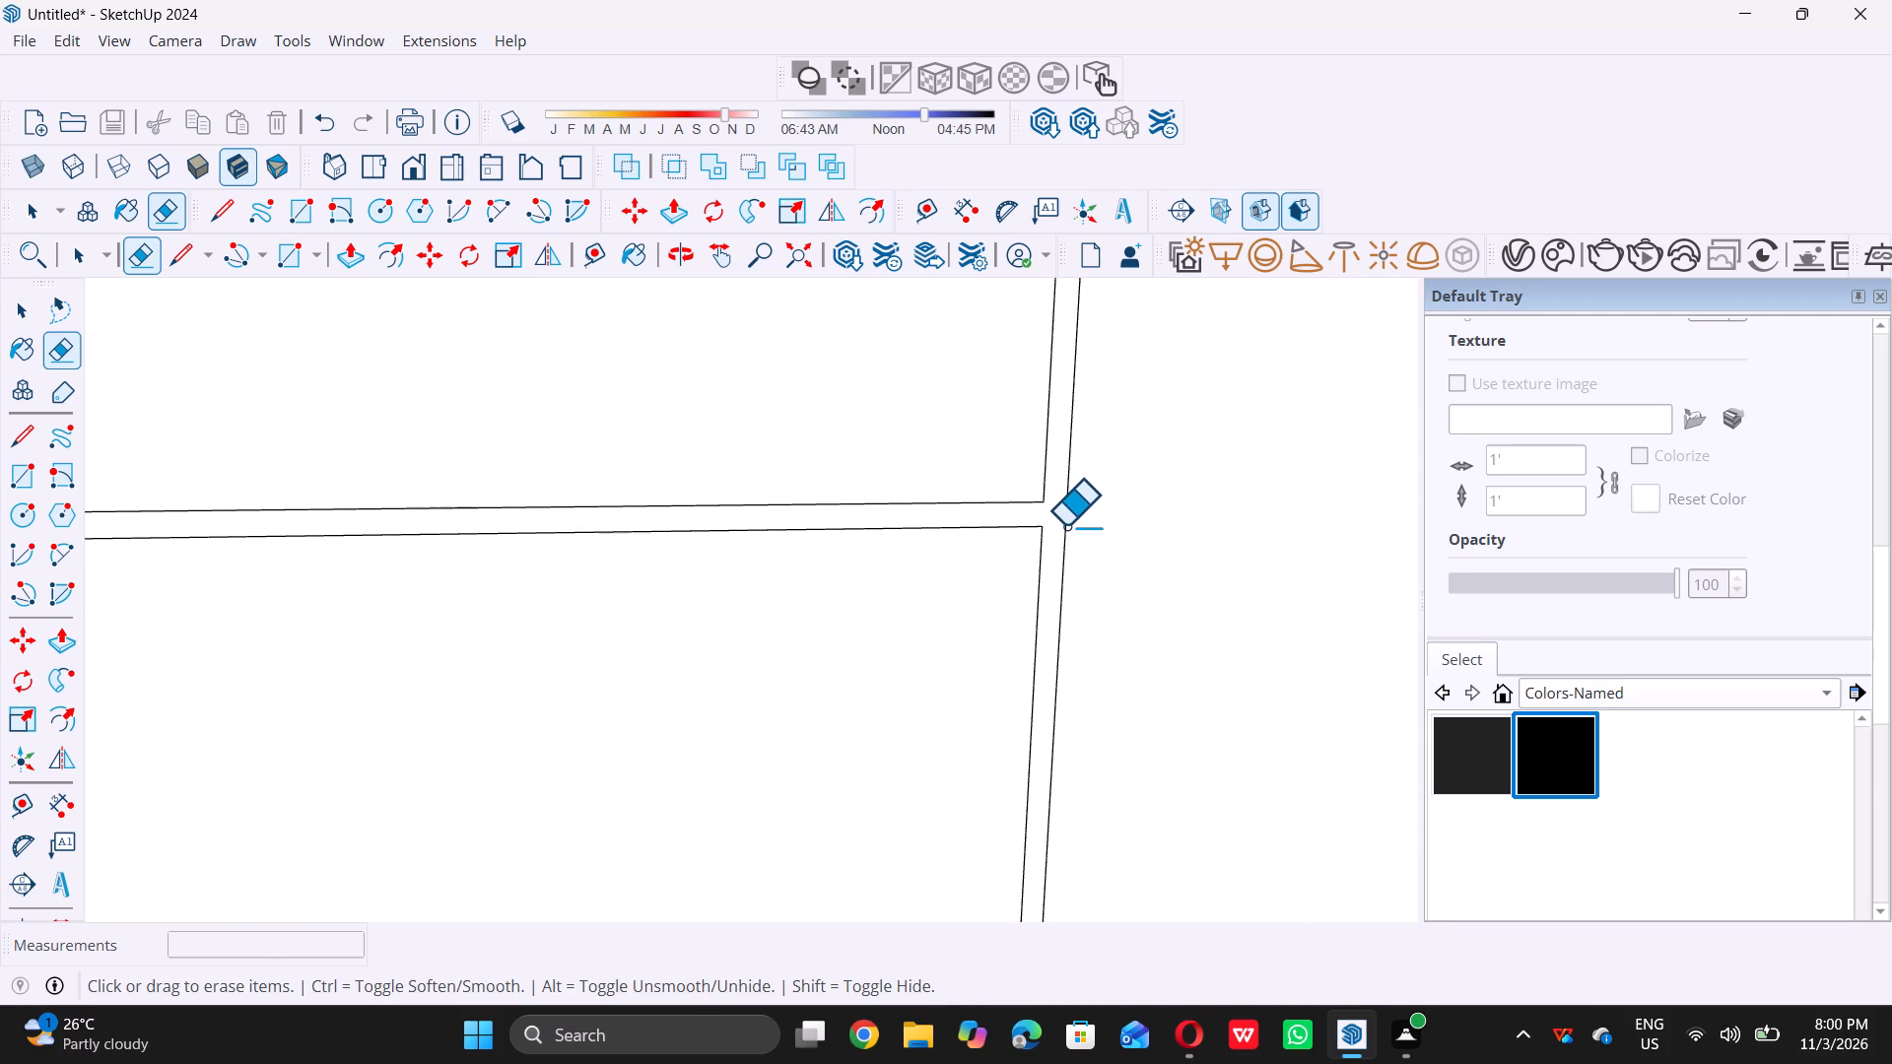
{"action": "scroll", "coordinate": [1065, 525], "scroll_direction": "down", "scroll_amount": 20}
{"action": "scroll", "coordinate": [1065, 525], "scroll_direction": "down", "scroll_amount": 3}
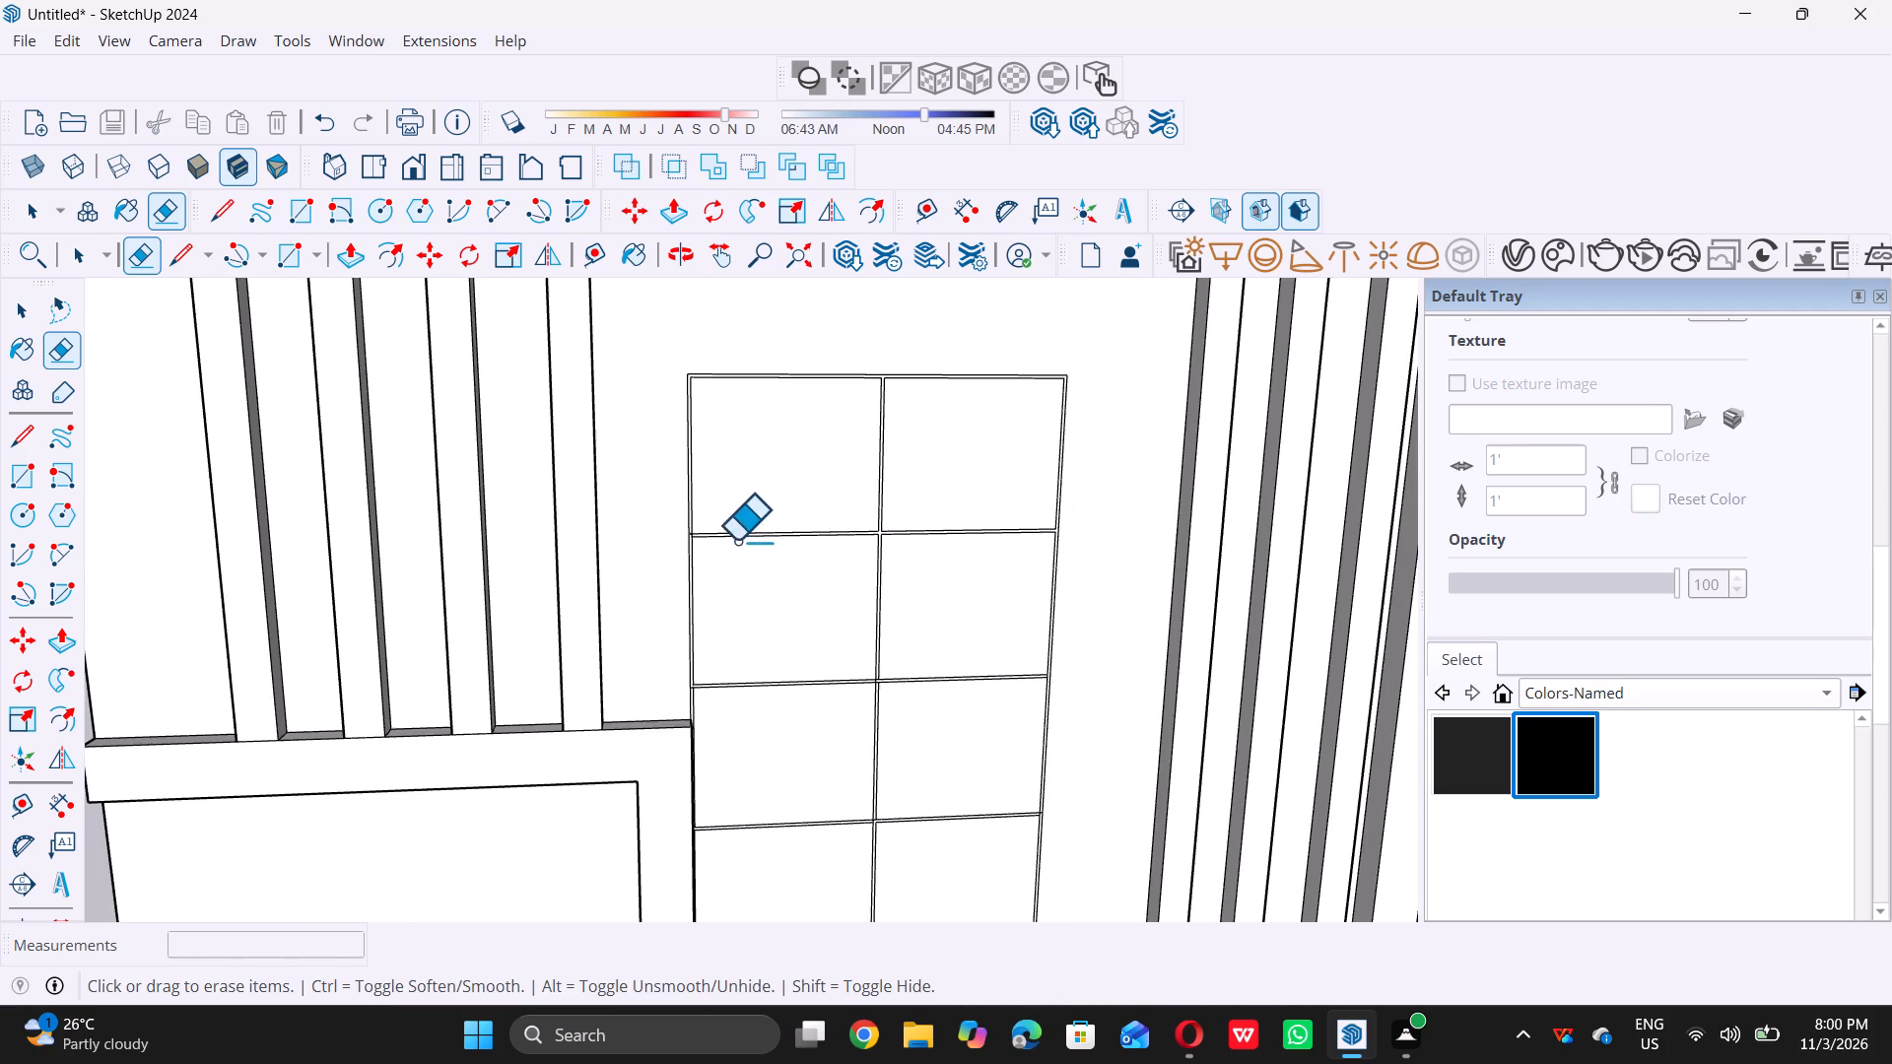
{"action": "scroll", "coordinate": [728, 550], "scroll_direction": "up", "scroll_amount": 20}
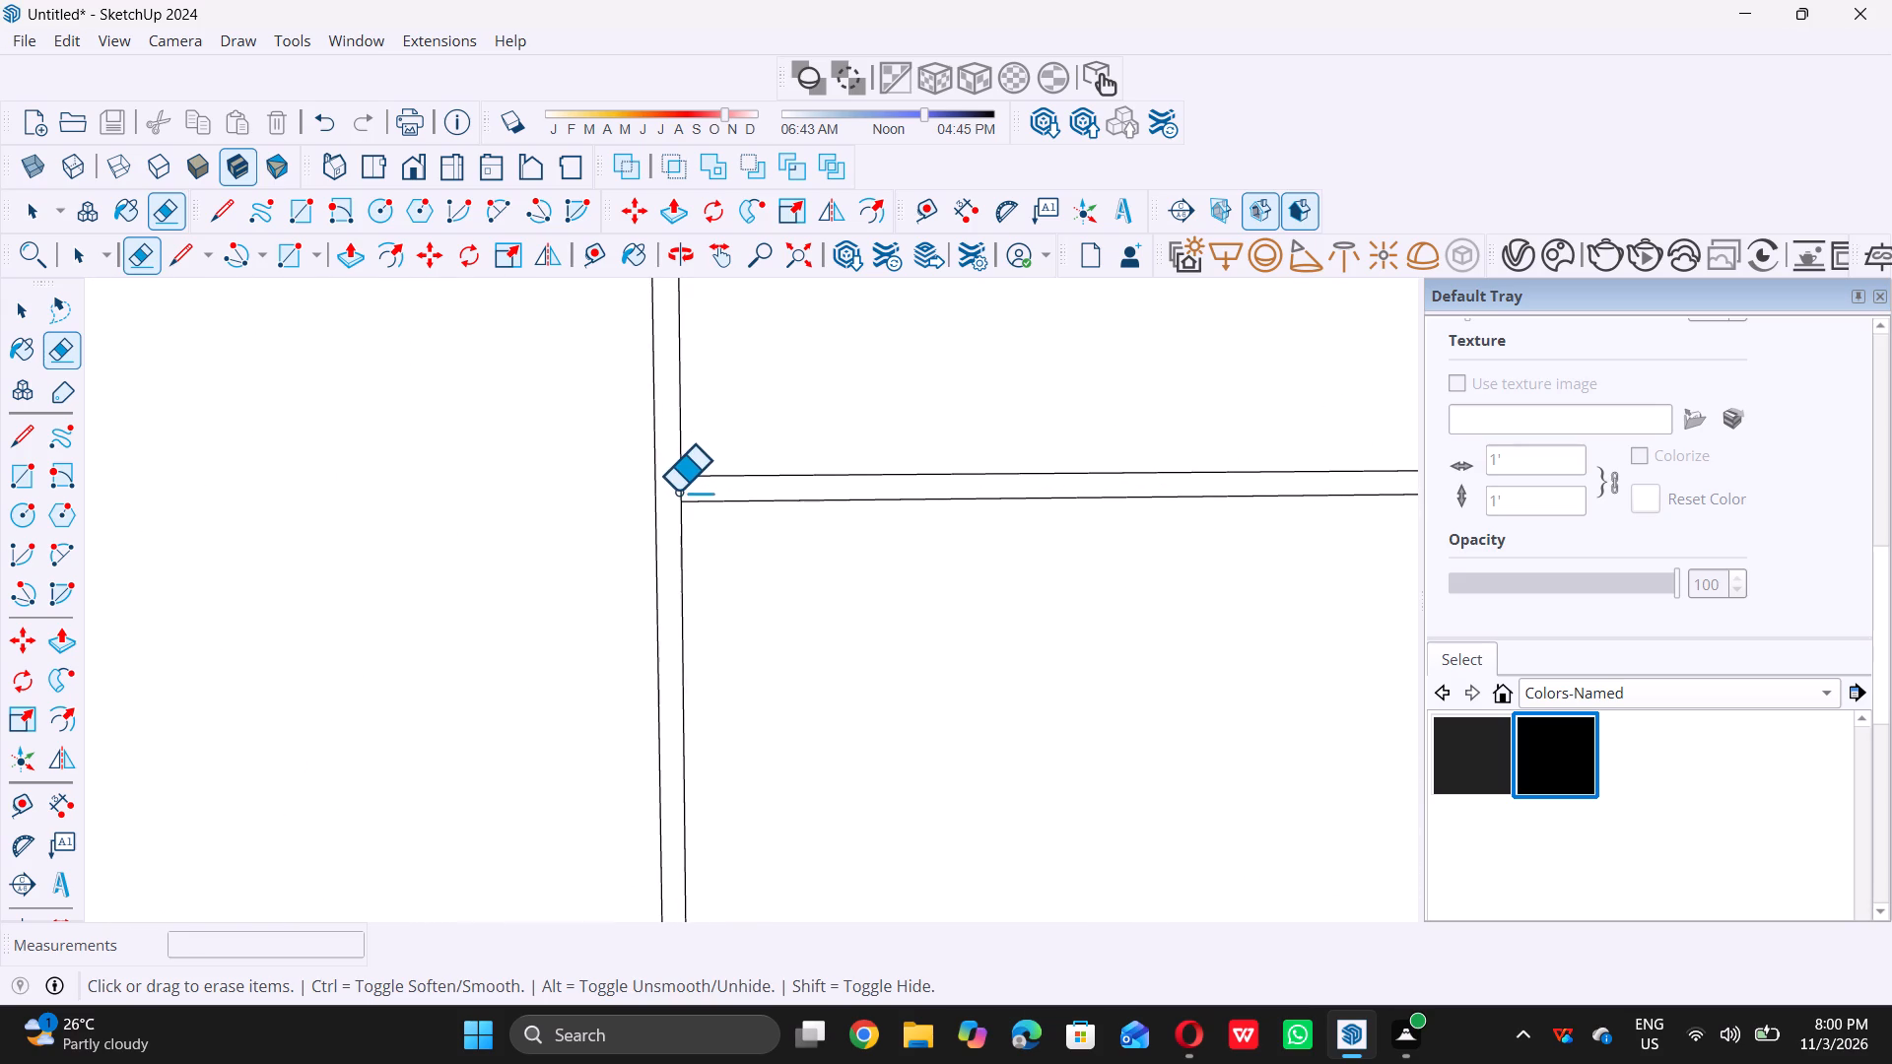
{"action": "scroll", "coordinate": [677, 491], "scroll_direction": "up", "scroll_amount": 11}
{"action": "left_click_drag", "start_coordinate": [646, 427], "coordinate": [651, 460]}
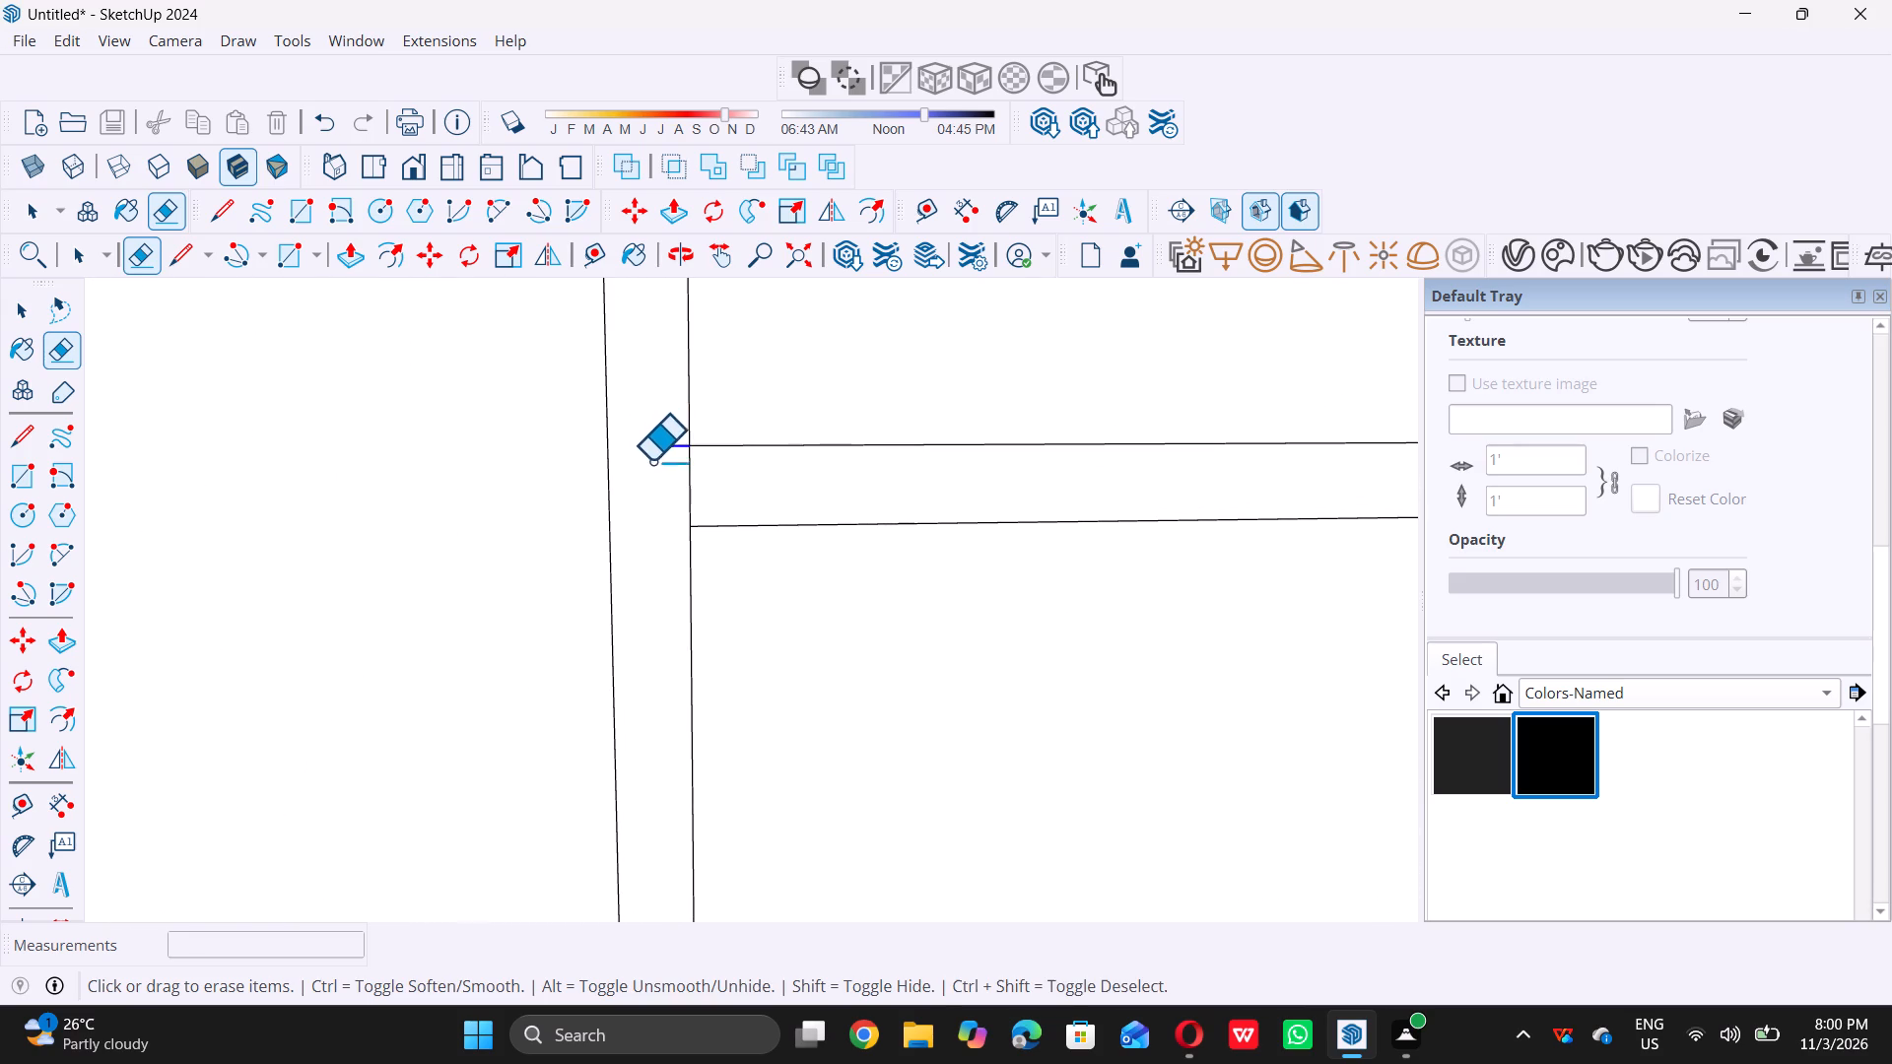
{"action": "left_click_drag", "start_coordinate": [651, 460], "coordinate": [731, 499]}
Erase the overlapping edges where the second horizontal bar's left end joins the tall window's side frame.
{"action": "scroll", "coordinate": [647, 451], "scroll_direction": "down", "scroll_amount": 14}
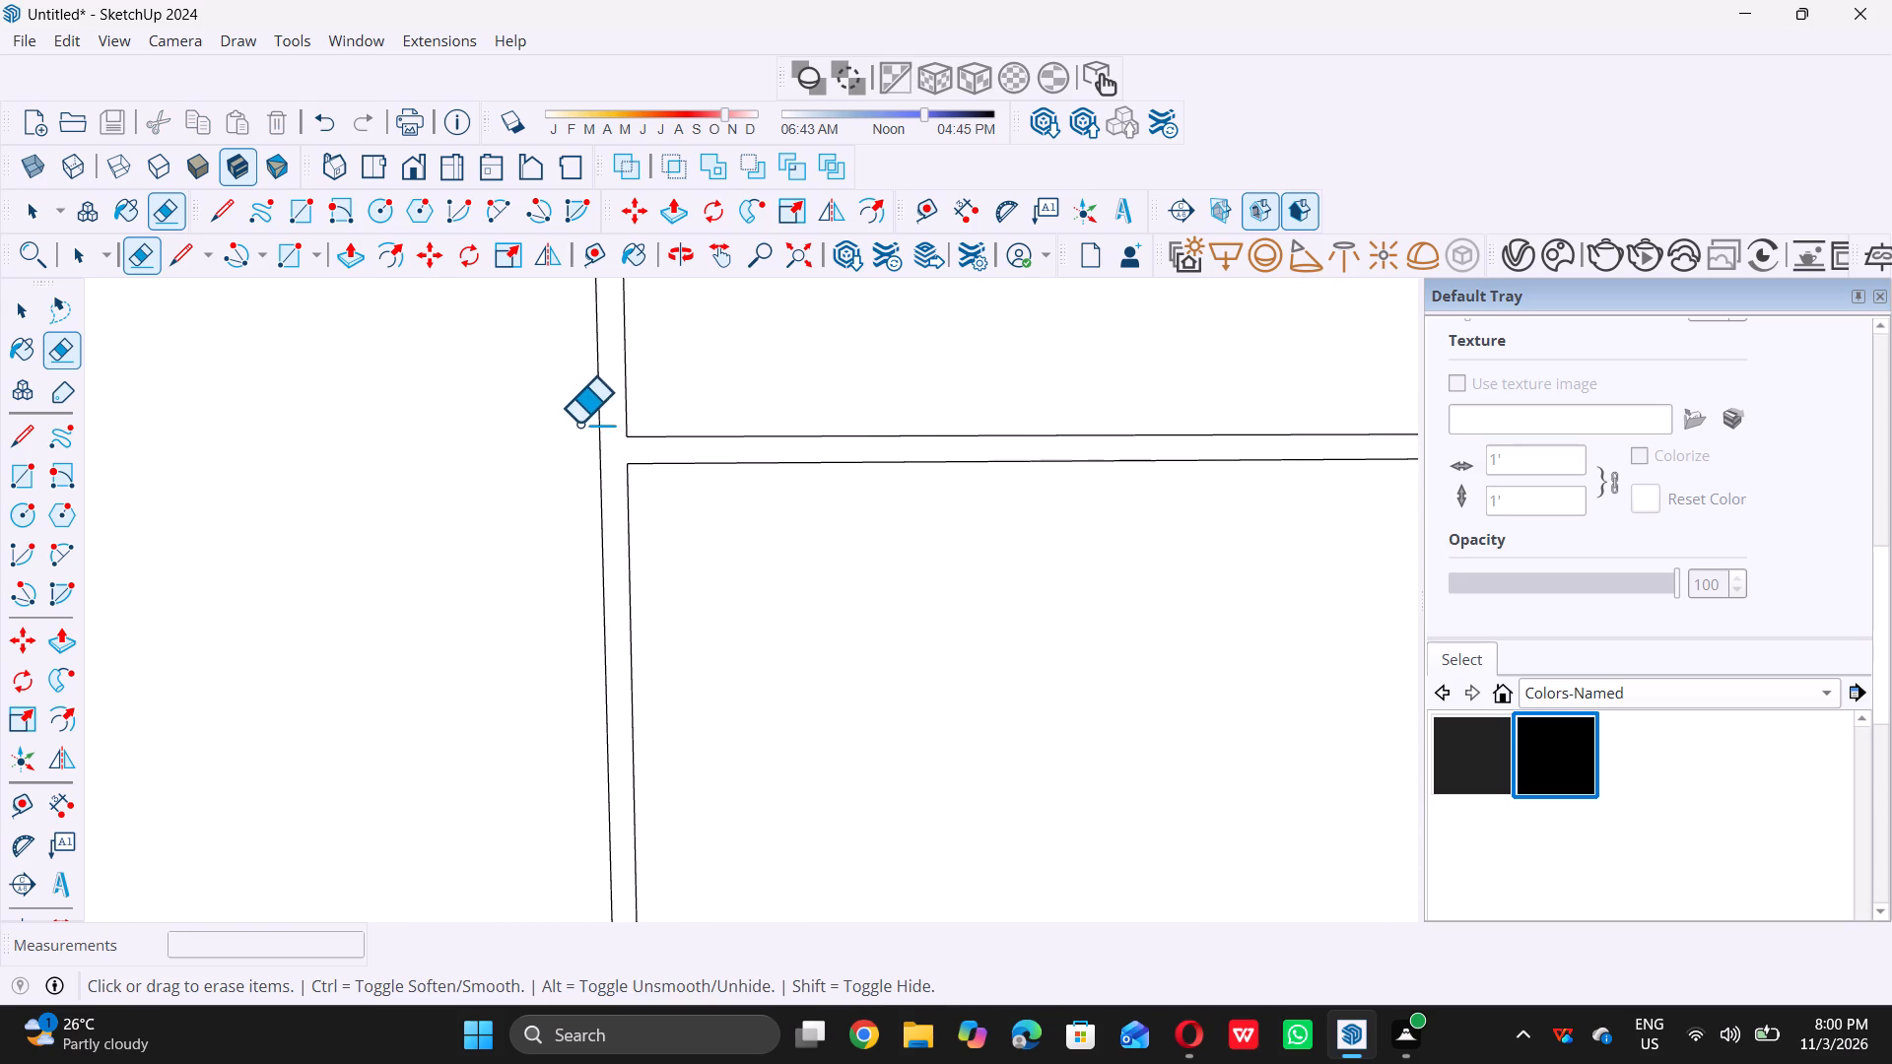
{"action": "scroll", "coordinate": [578, 423], "scroll_direction": "down", "scroll_amount": 20}
{"action": "scroll", "coordinate": [578, 423], "scroll_direction": "down", "scroll_amount": 4}
{"action": "scroll", "coordinate": [624, 557], "scroll_direction": "up", "scroll_amount": 2}
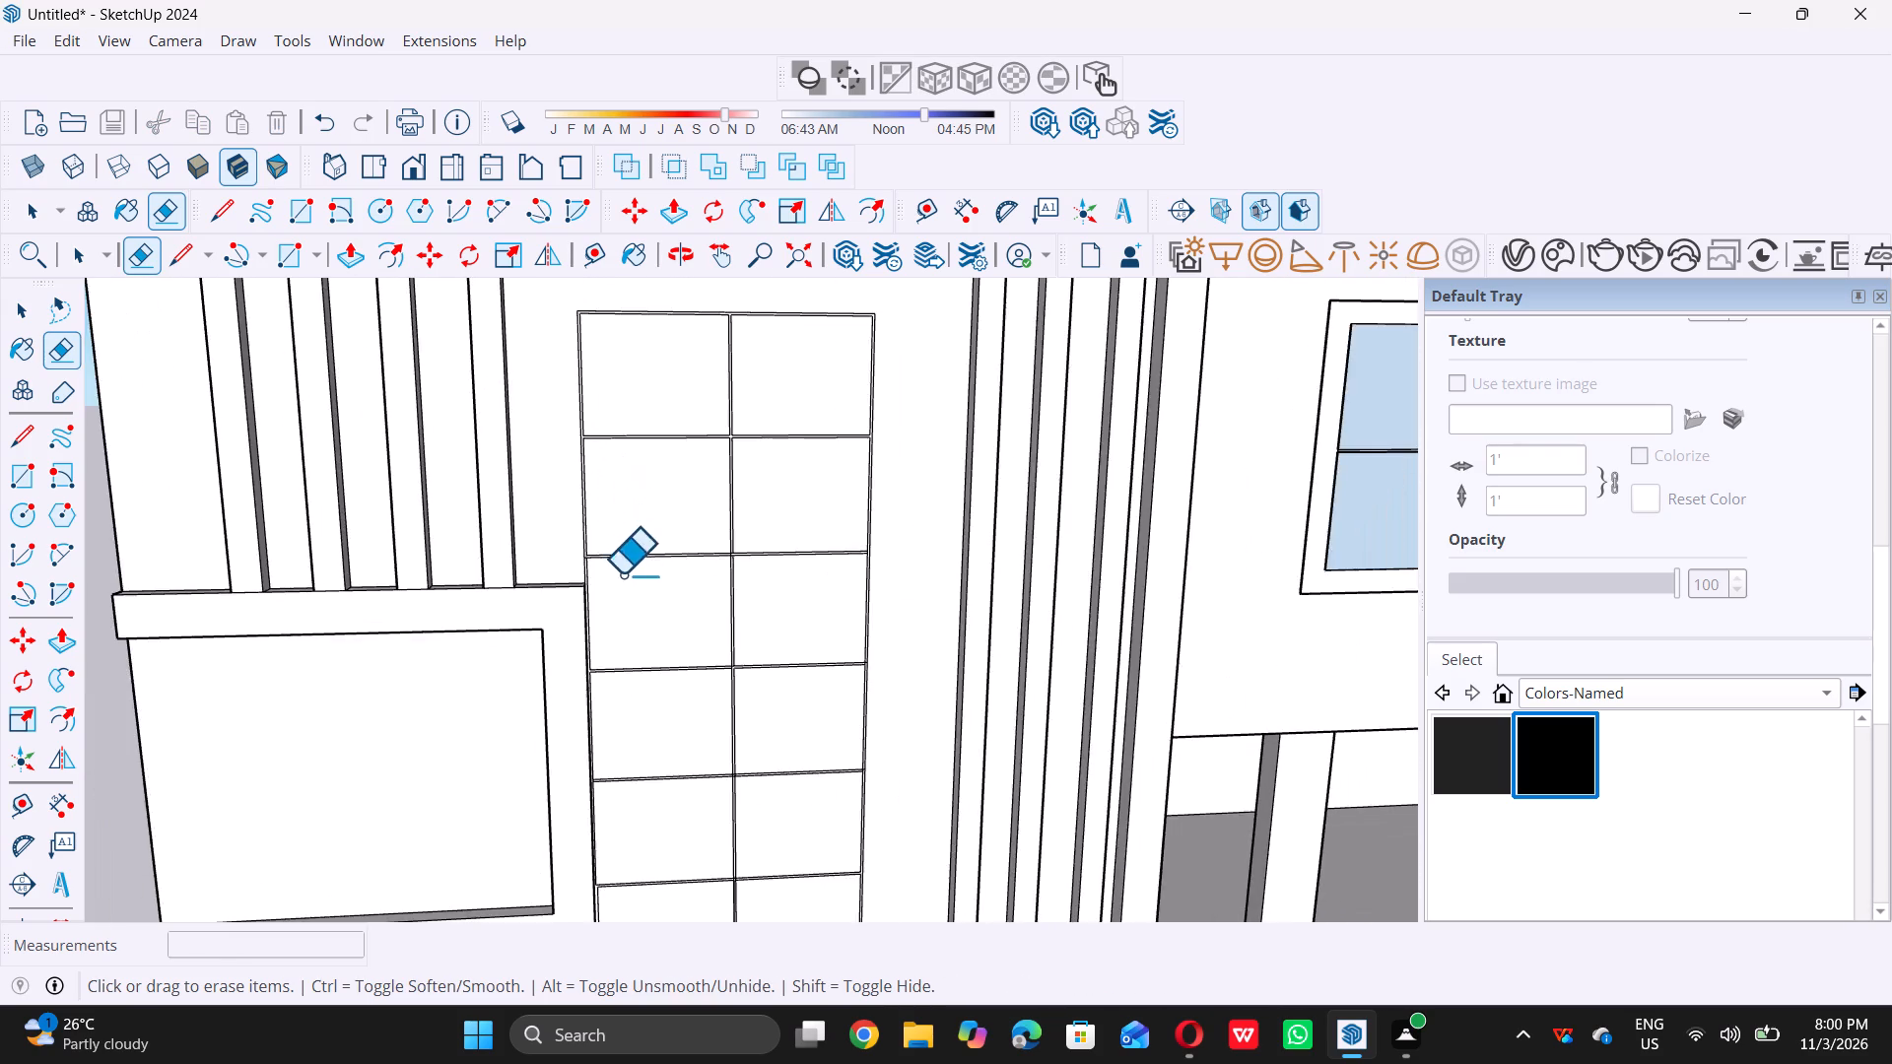
{"action": "scroll", "coordinate": [622, 573], "scroll_direction": "up", "scroll_amount": 13}
{"action": "scroll", "coordinate": [547, 515], "scroll_direction": "up", "scroll_amount": 10}
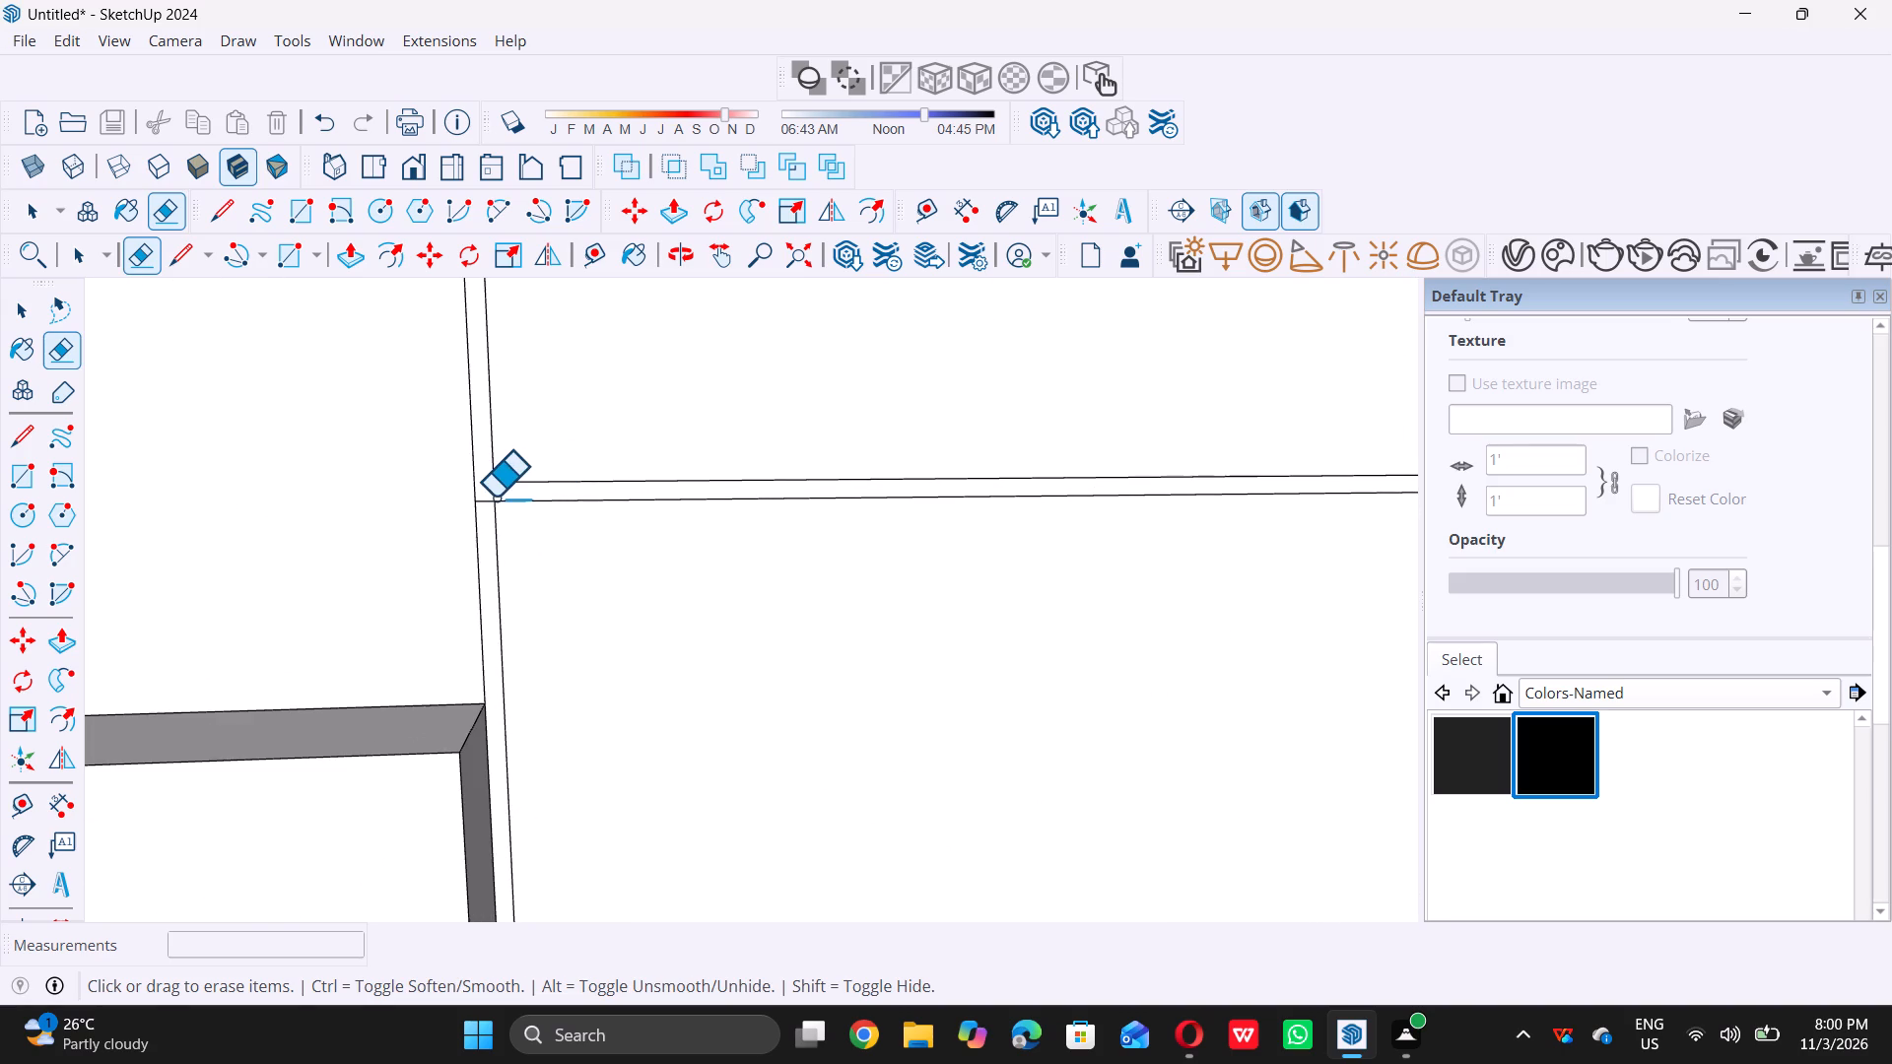
{"action": "scroll", "coordinate": [495, 497], "scroll_direction": "up", "scroll_amount": 19}
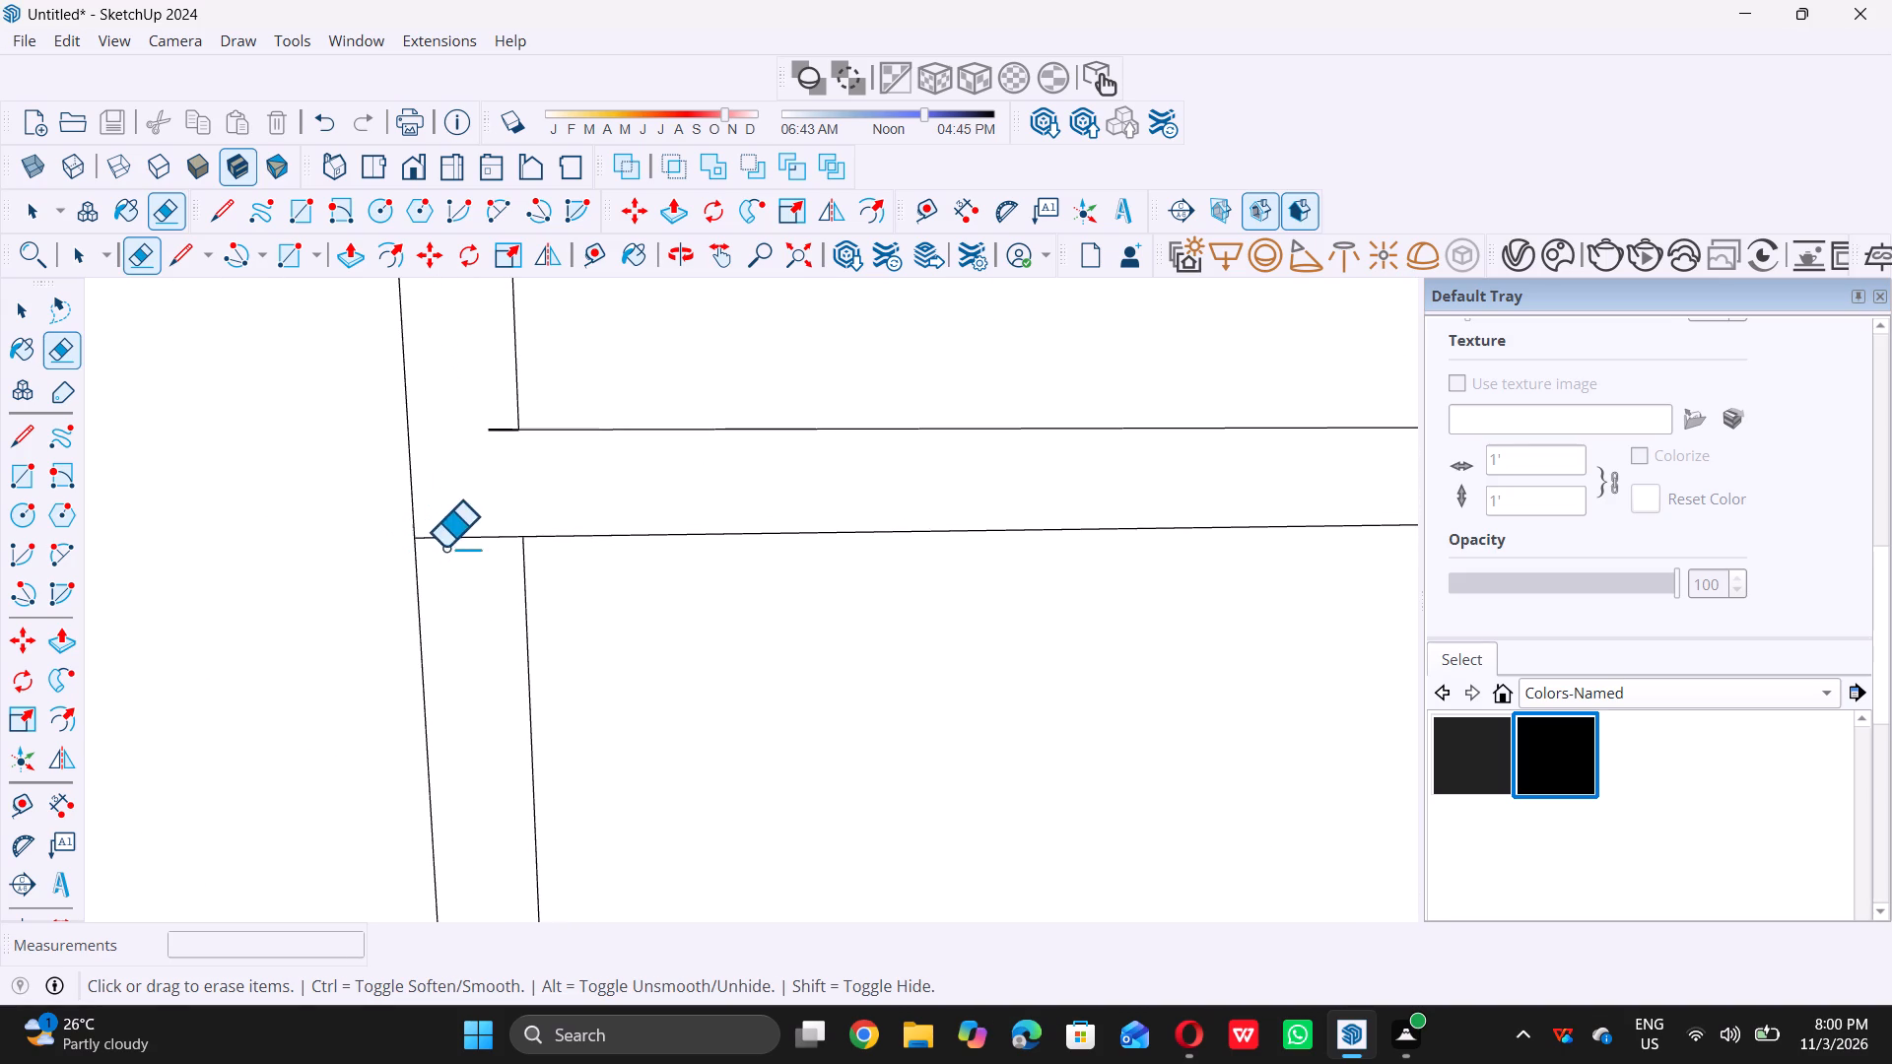
{"action": "left_click_drag", "start_coordinate": [469, 563], "coordinate": [490, 425]}
{"action": "left_click", "coordinate": [490, 425]}
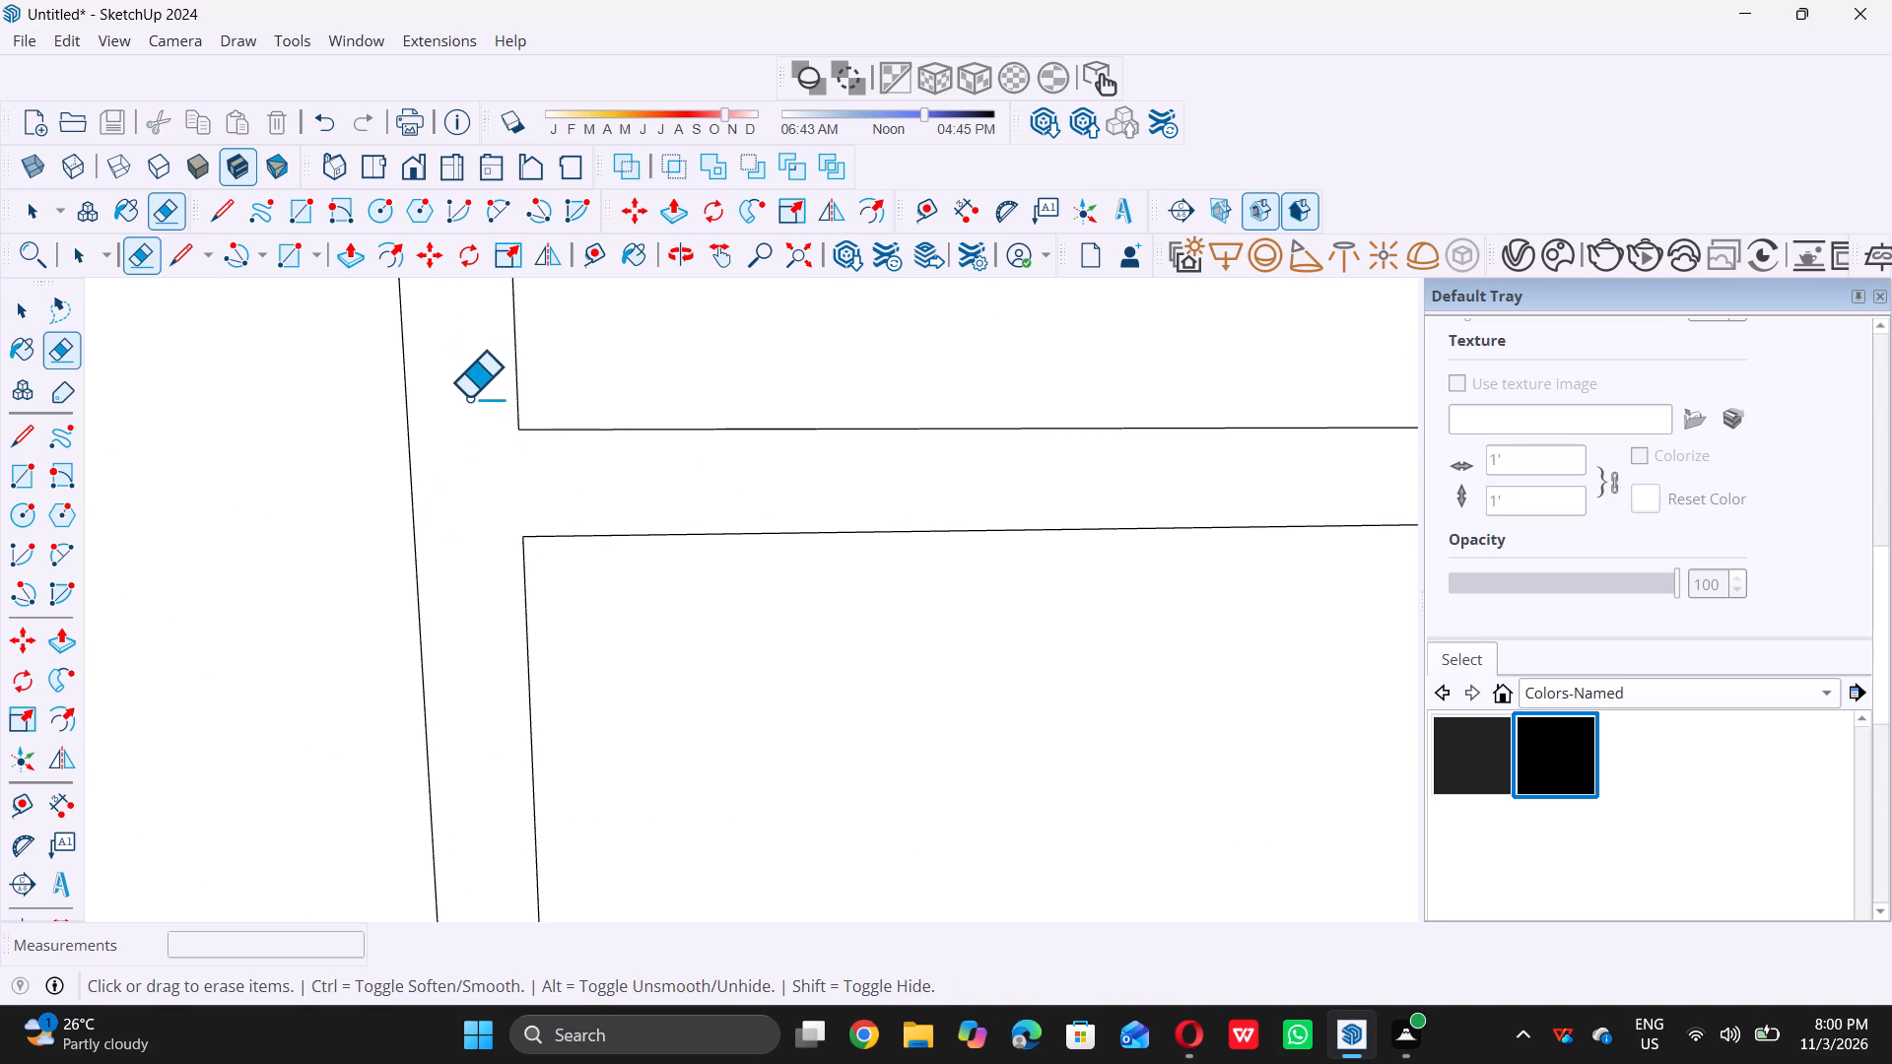
Erase the crossing edges inside the joint between the second horizontal bar and the tall window's central mullion.
{"action": "scroll", "coordinate": [468, 397], "scroll_direction": "down", "scroll_amount": 20}
{"action": "scroll", "coordinate": [468, 397], "scroll_direction": "down", "scroll_amount": 5}
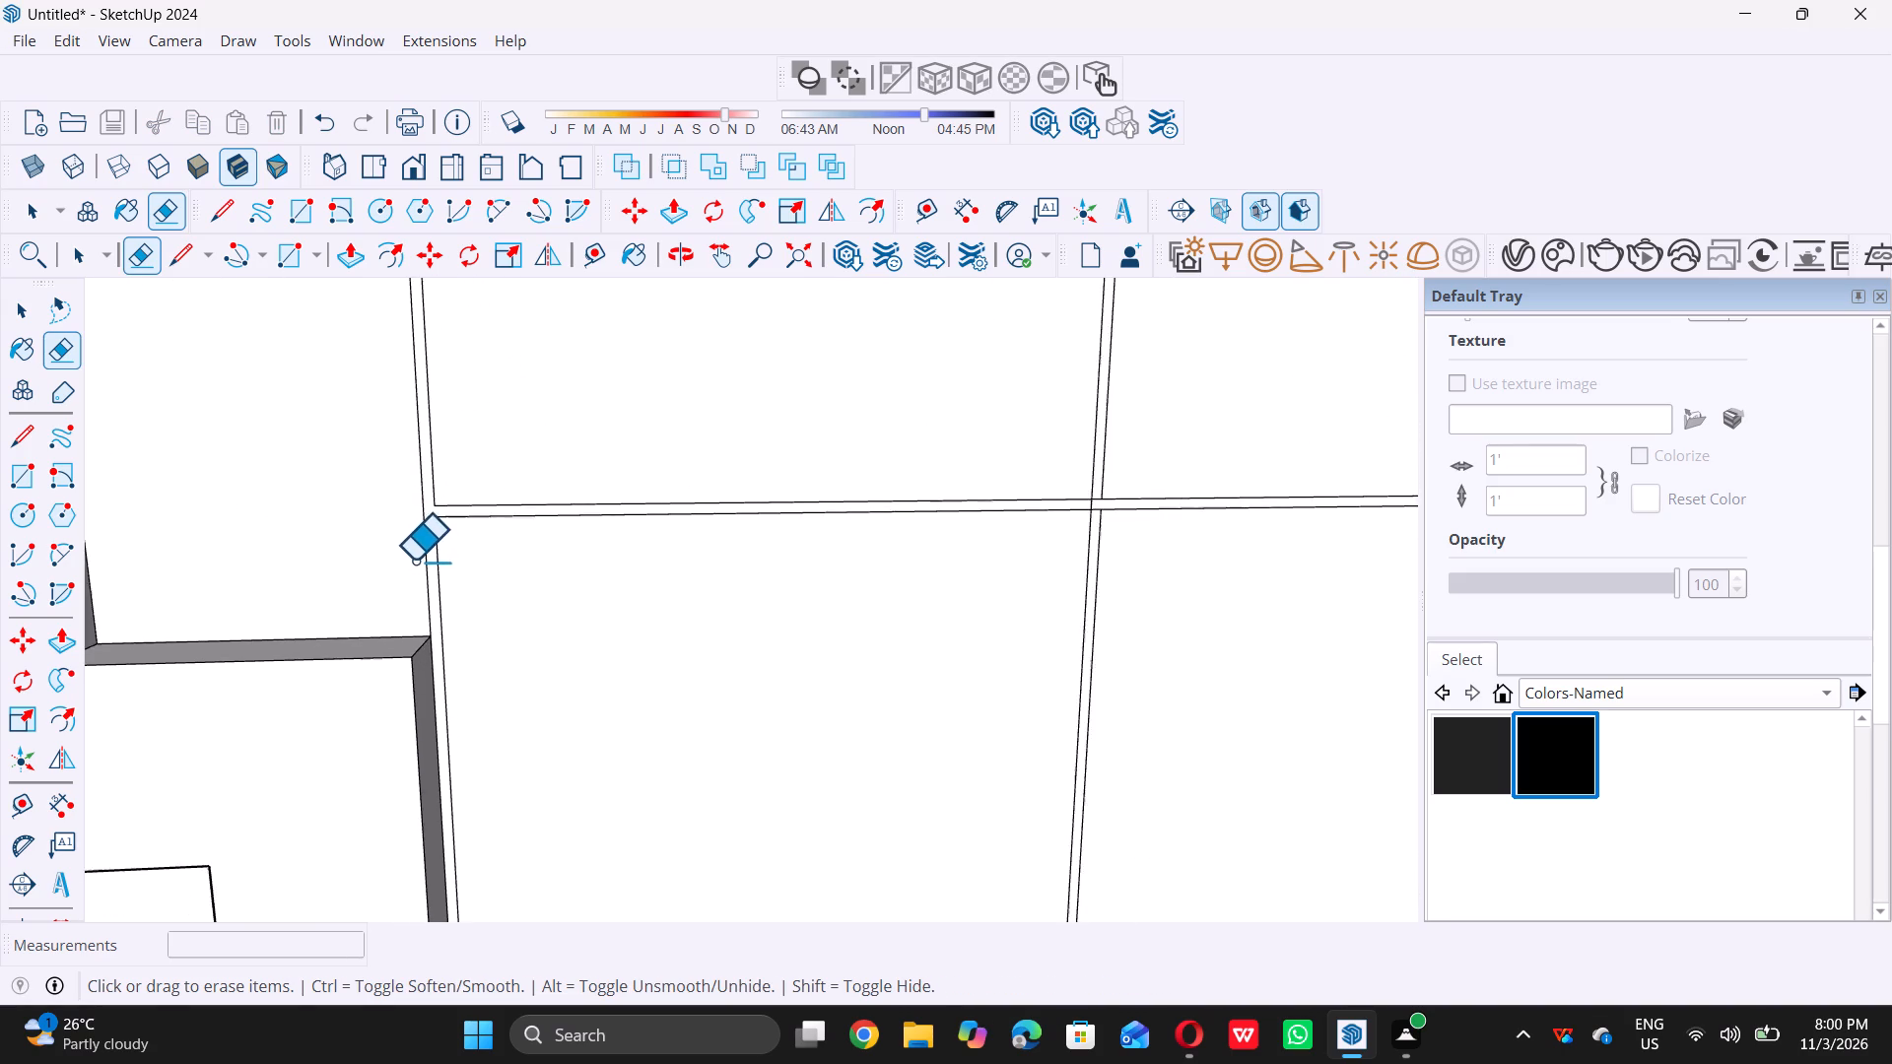
{"action": "scroll", "coordinate": [414, 560], "scroll_direction": "down", "scroll_amount": 3}
{"action": "scroll", "coordinate": [994, 518], "scroll_direction": "up", "scroll_amount": 20}
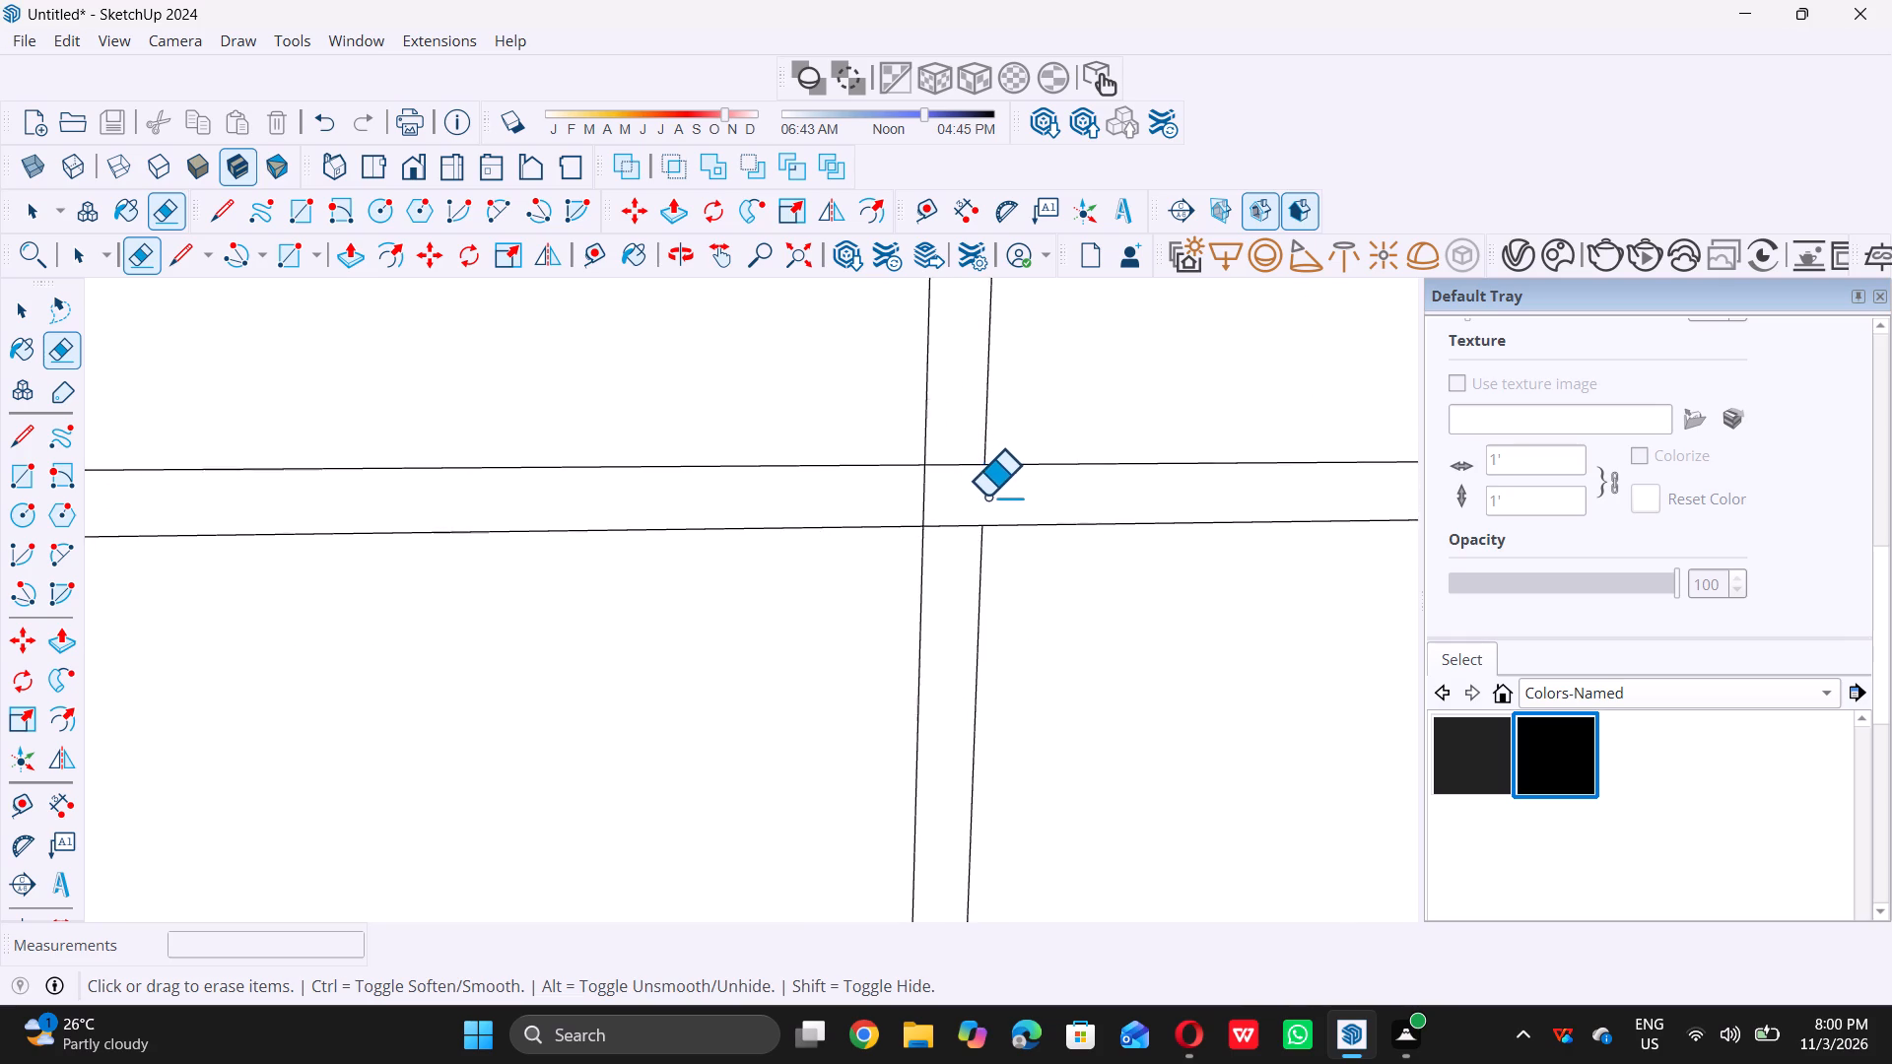
{"action": "scroll", "coordinate": [986, 496], "scroll_direction": "up", "scroll_amount": 4}
{"action": "left_click_drag", "start_coordinate": [845, 495], "coordinate": [980, 376]}
{"action": "left_click_drag", "start_coordinate": [980, 374], "coordinate": [958, 413]}
{"action": "left_click_drag", "start_coordinate": [956, 420], "coordinate": [944, 510]}
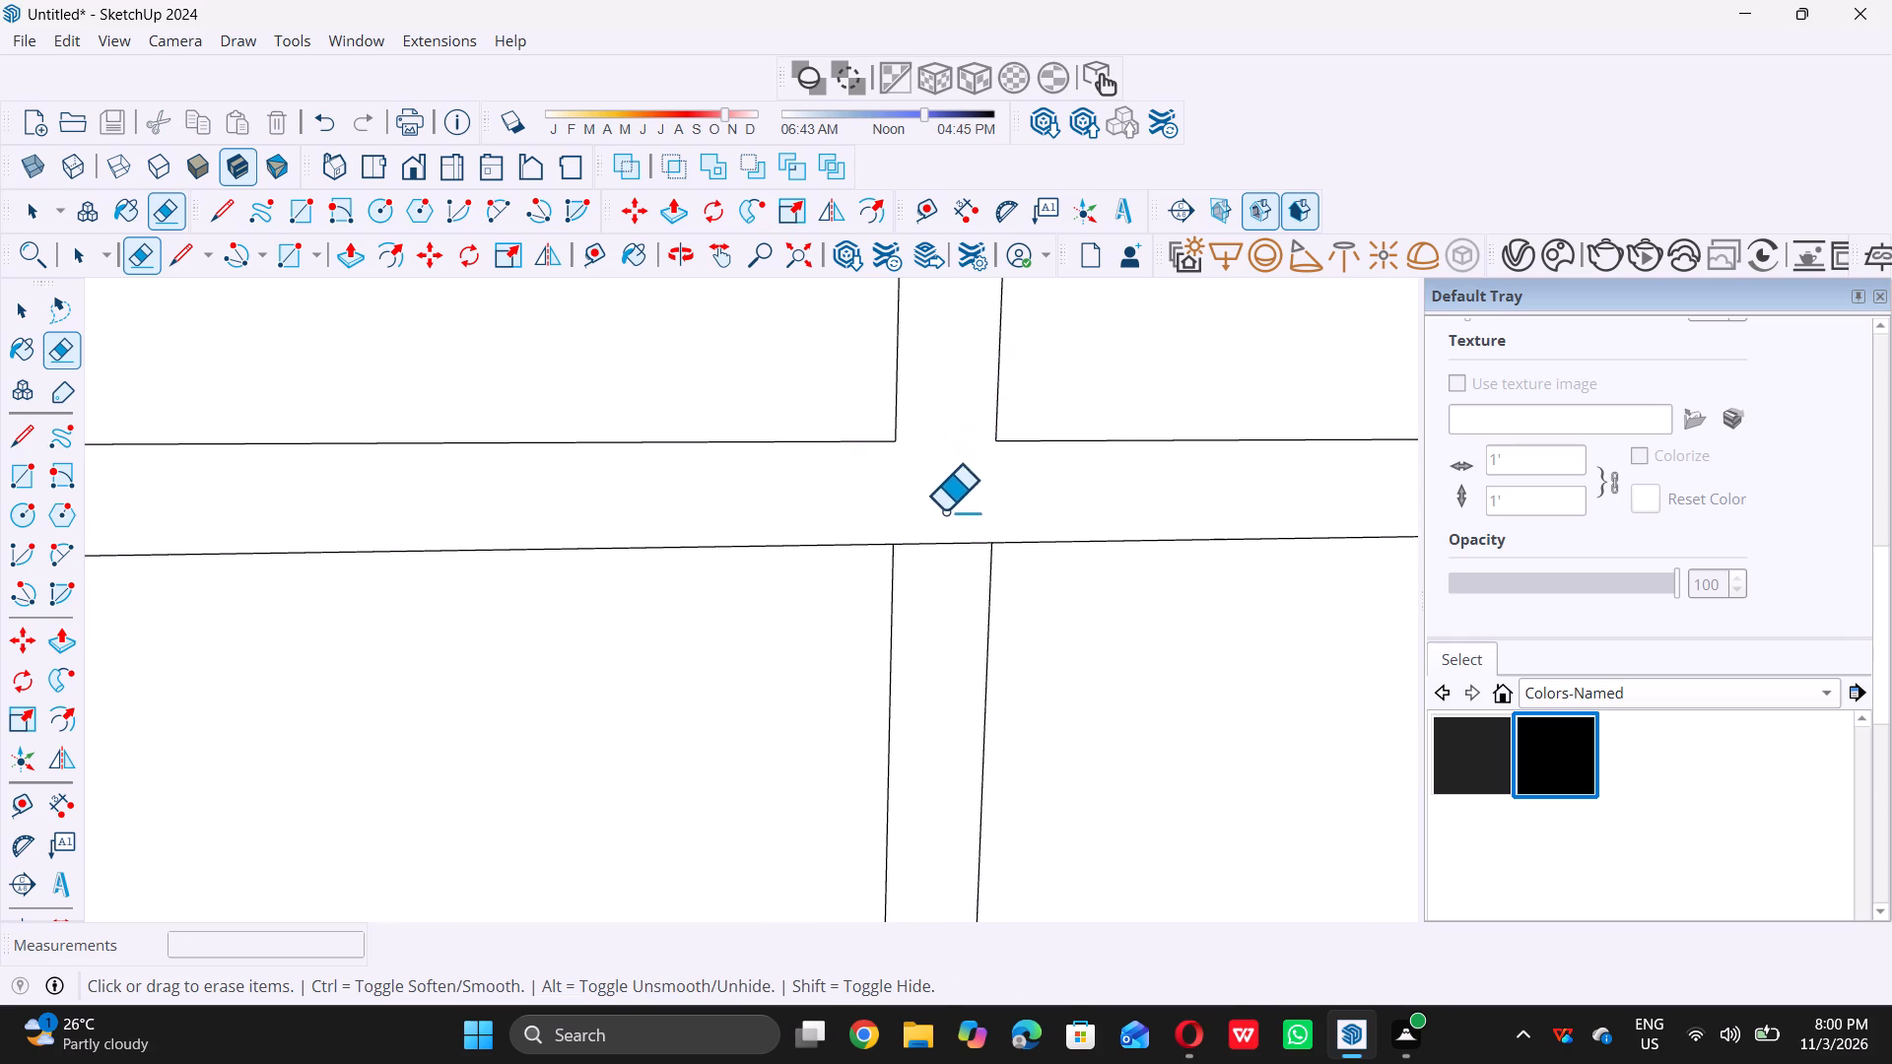
{"action": "left_click_drag", "start_coordinate": [944, 510], "coordinate": [942, 595]}
{"action": "left_click", "coordinate": [942, 595]}
Erase the overlapping edges where the second horizontal bar's right end joins the tall window's side frame.
{"action": "scroll", "coordinate": [800, 468], "scroll_direction": "down", "scroll_amount": 20}
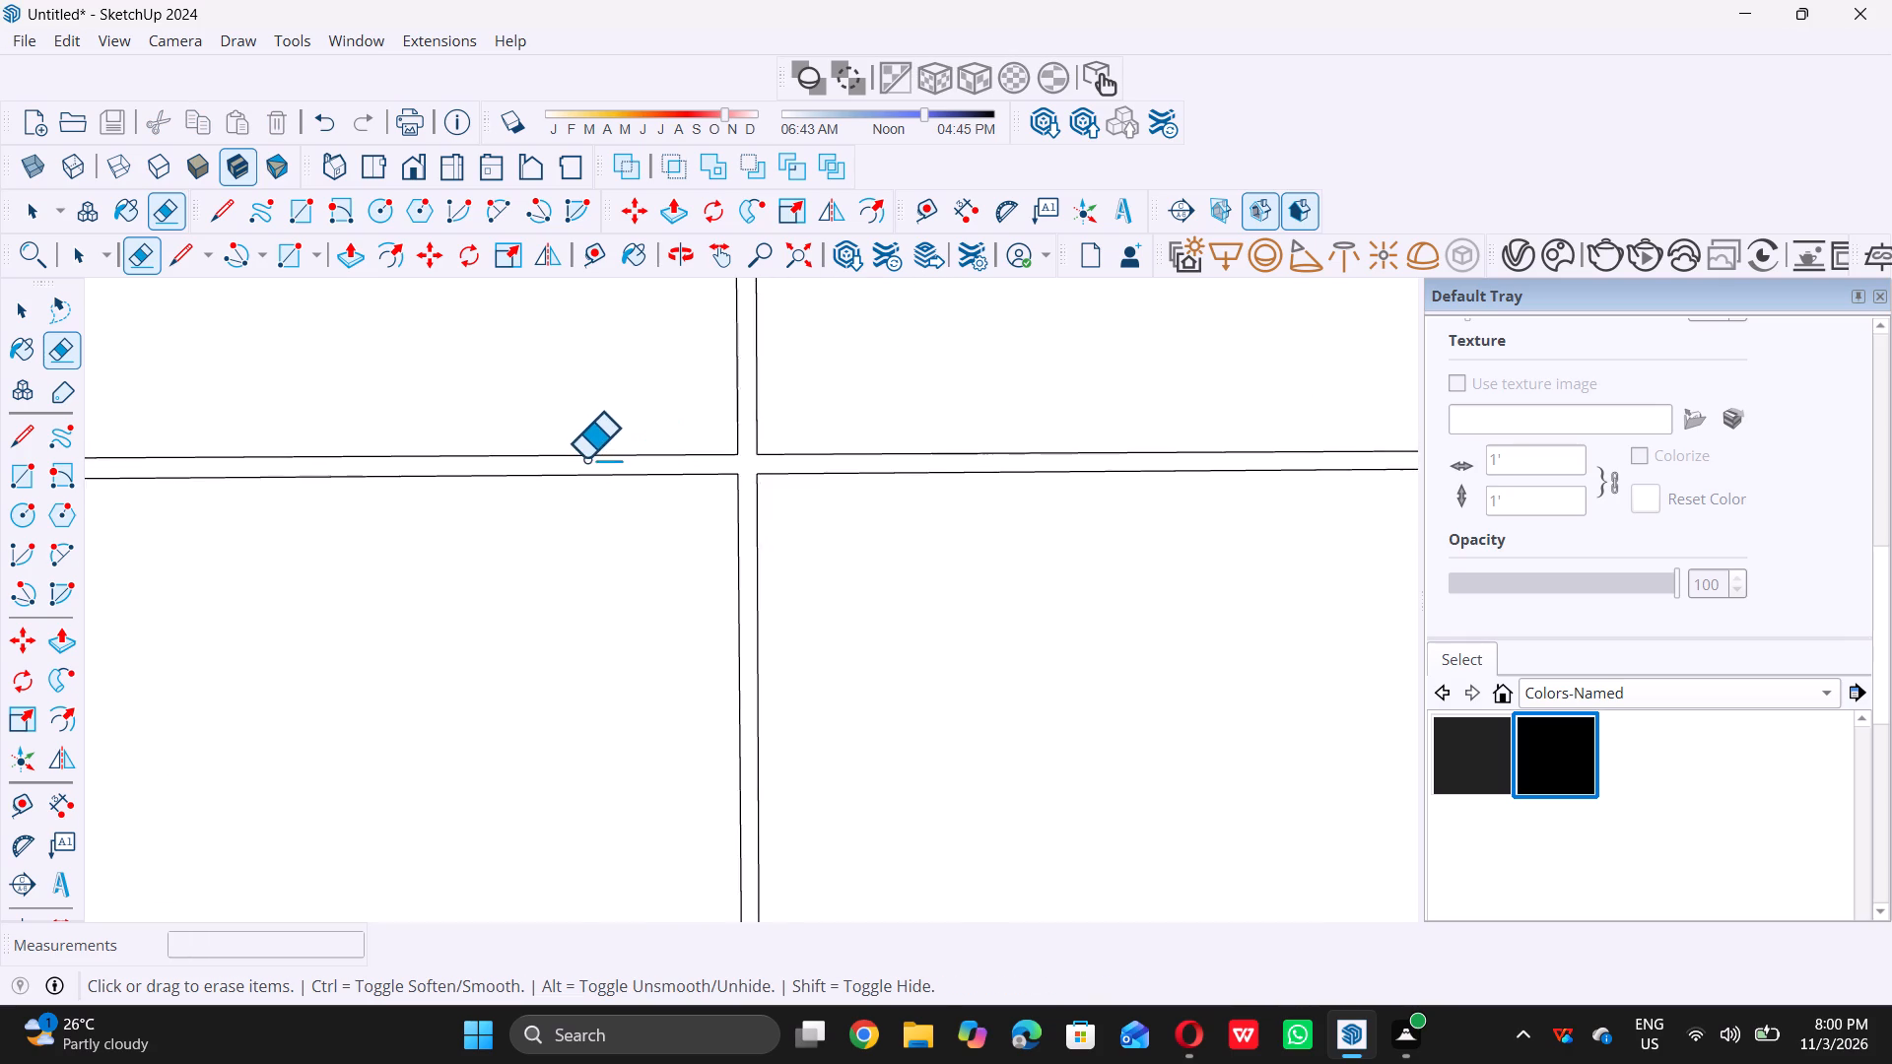
{"action": "scroll", "coordinate": [585, 458], "scroll_direction": "down", "scroll_amount": 8}
{"action": "scroll", "coordinate": [1110, 460], "scroll_direction": "up", "scroll_amount": 10}
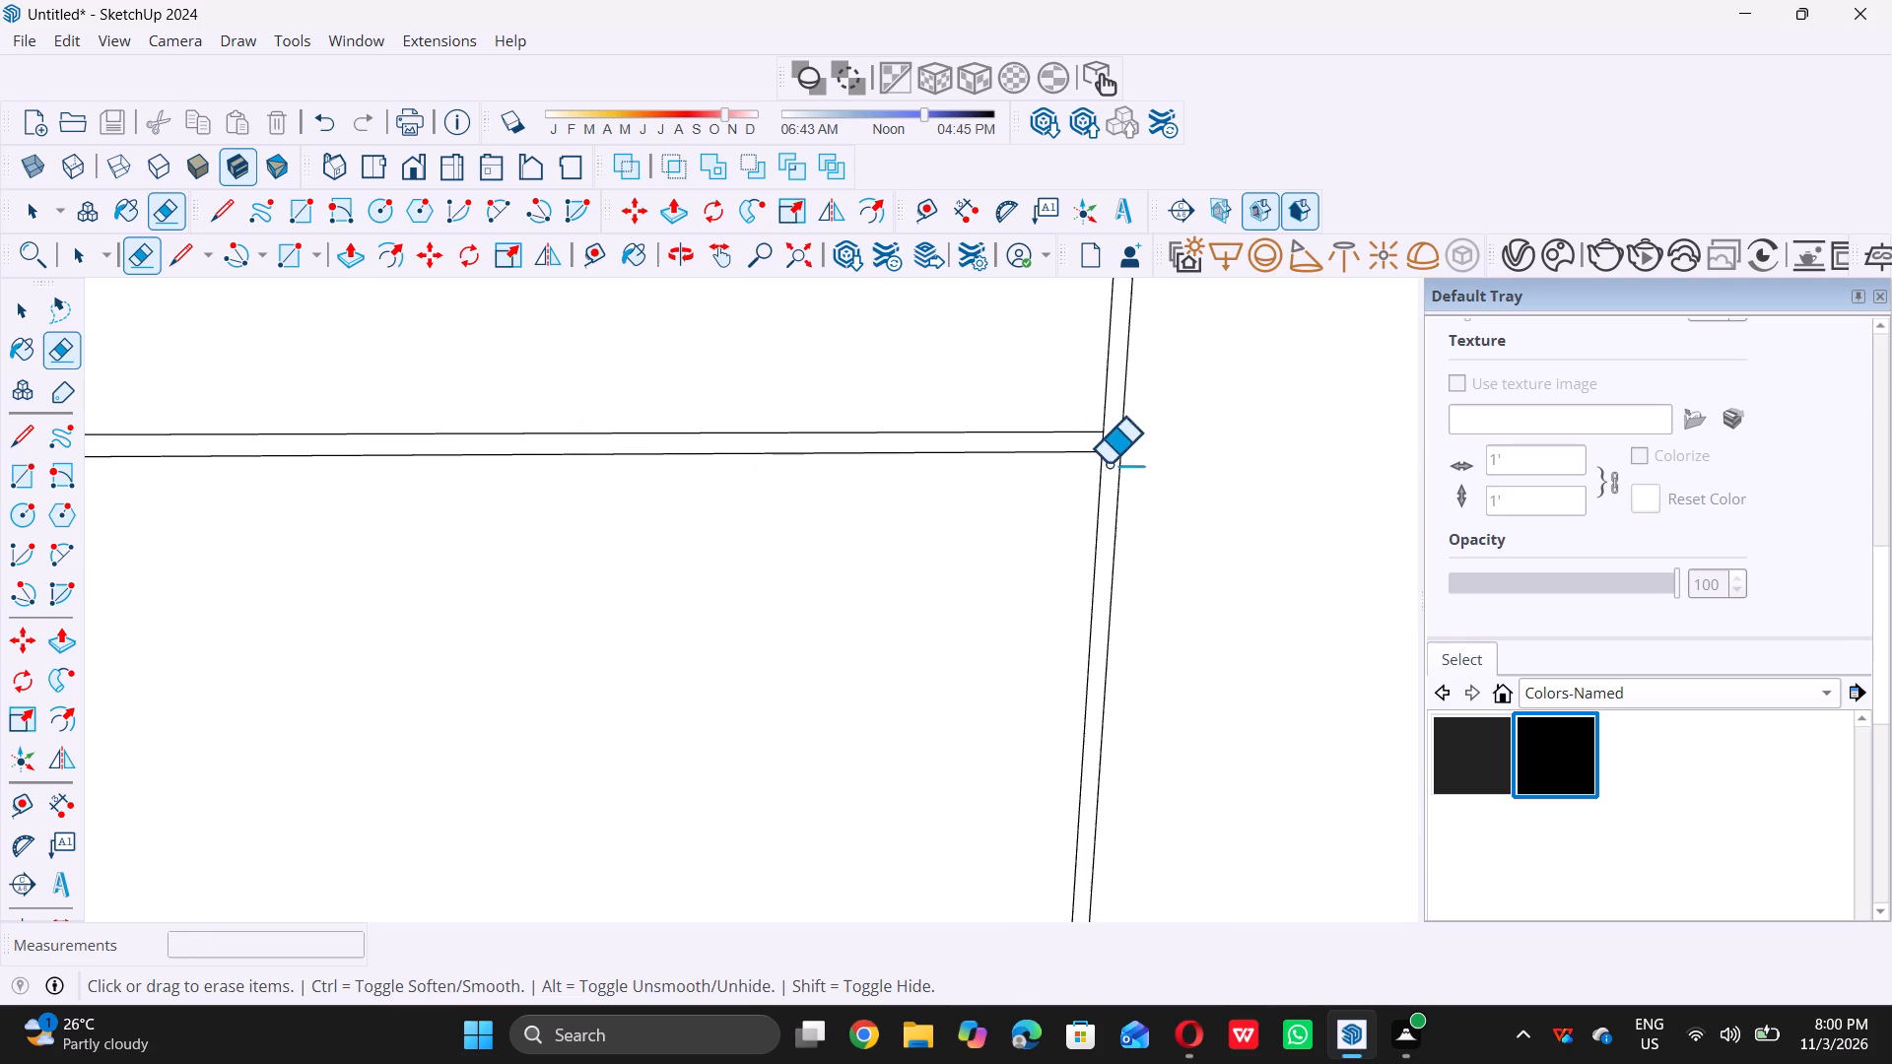
{"action": "scroll", "coordinate": [1112, 463], "scroll_direction": "up", "scroll_amount": 10}
{"action": "left_click_drag", "start_coordinate": [1074, 429], "coordinate": [1110, 421]}
Erase the crossing edges inside the joint between the third horizontal bar and the tall window's central mullion.
{"action": "scroll", "coordinate": [1065, 432], "scroll_direction": "down", "scroll_amount": 4}
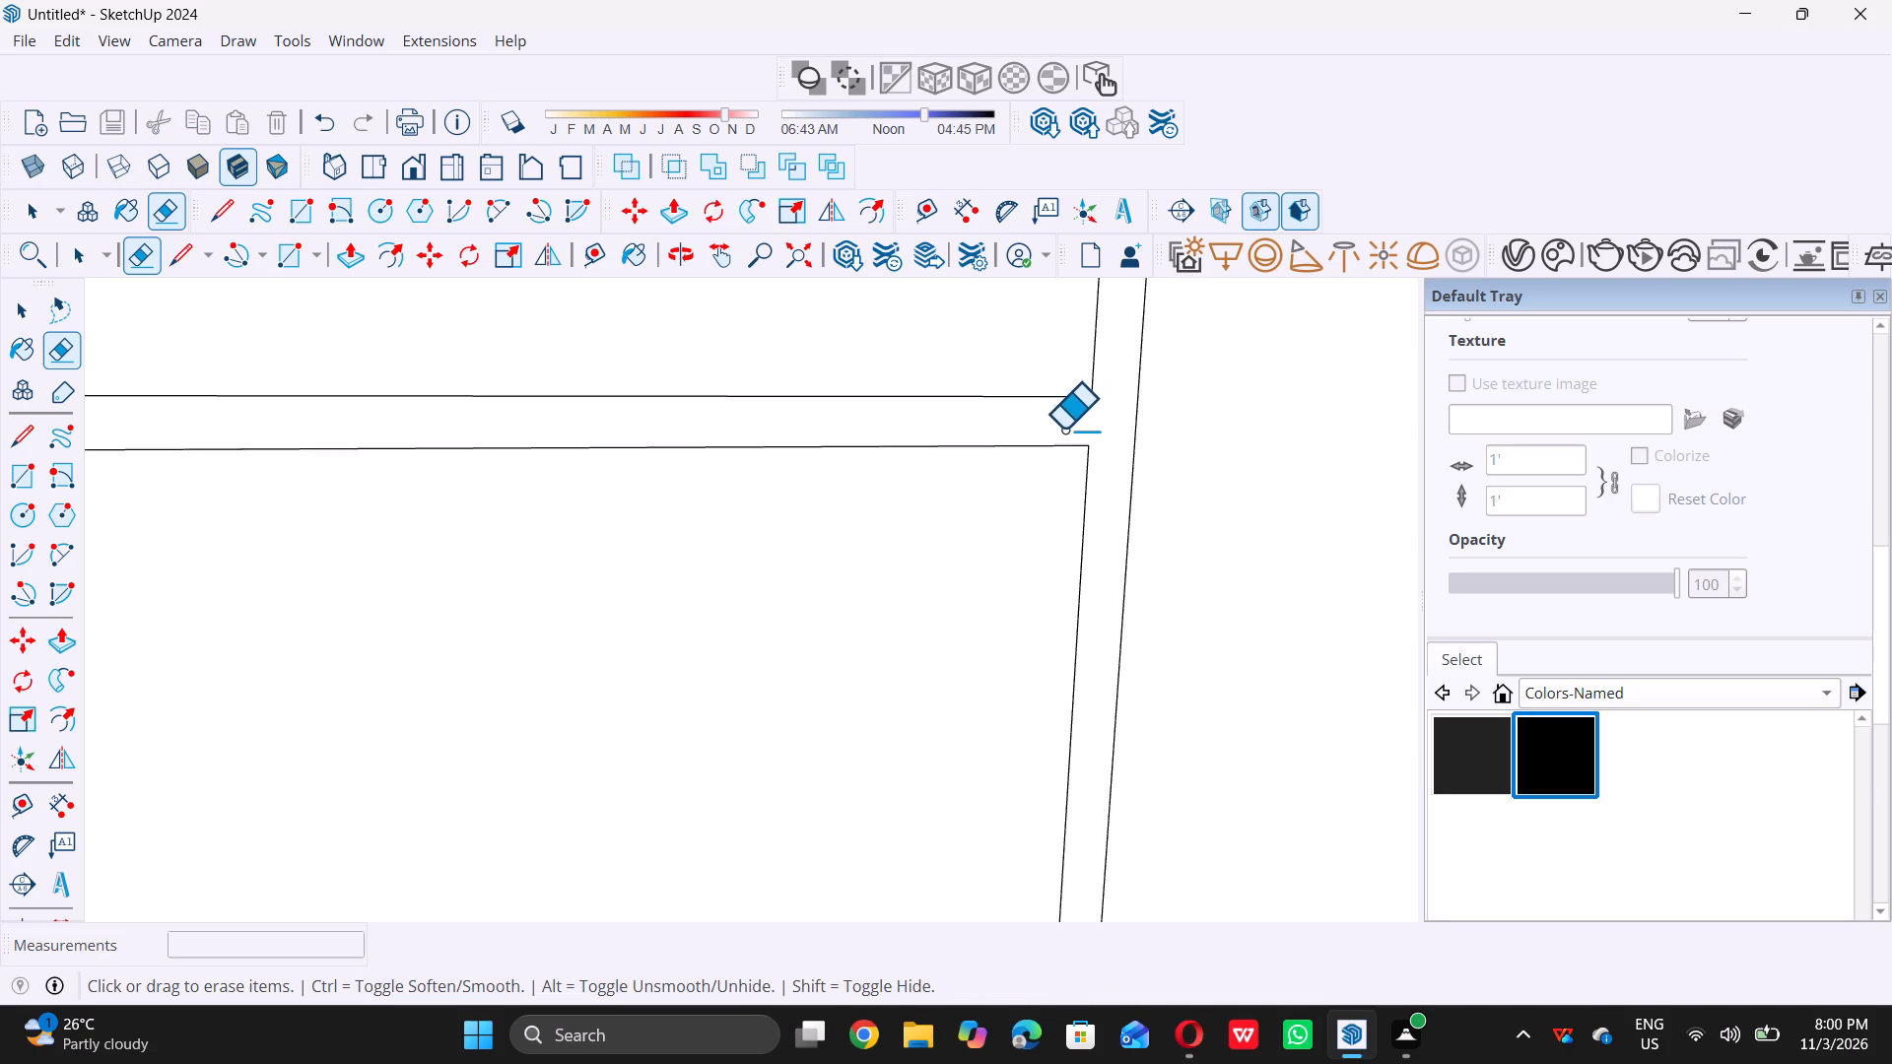
{"action": "scroll", "coordinate": [1065, 420], "scroll_direction": "down", "scroll_amount": 20}
{"action": "scroll", "coordinate": [1065, 420], "scroll_direction": "down", "scroll_amount": 3}
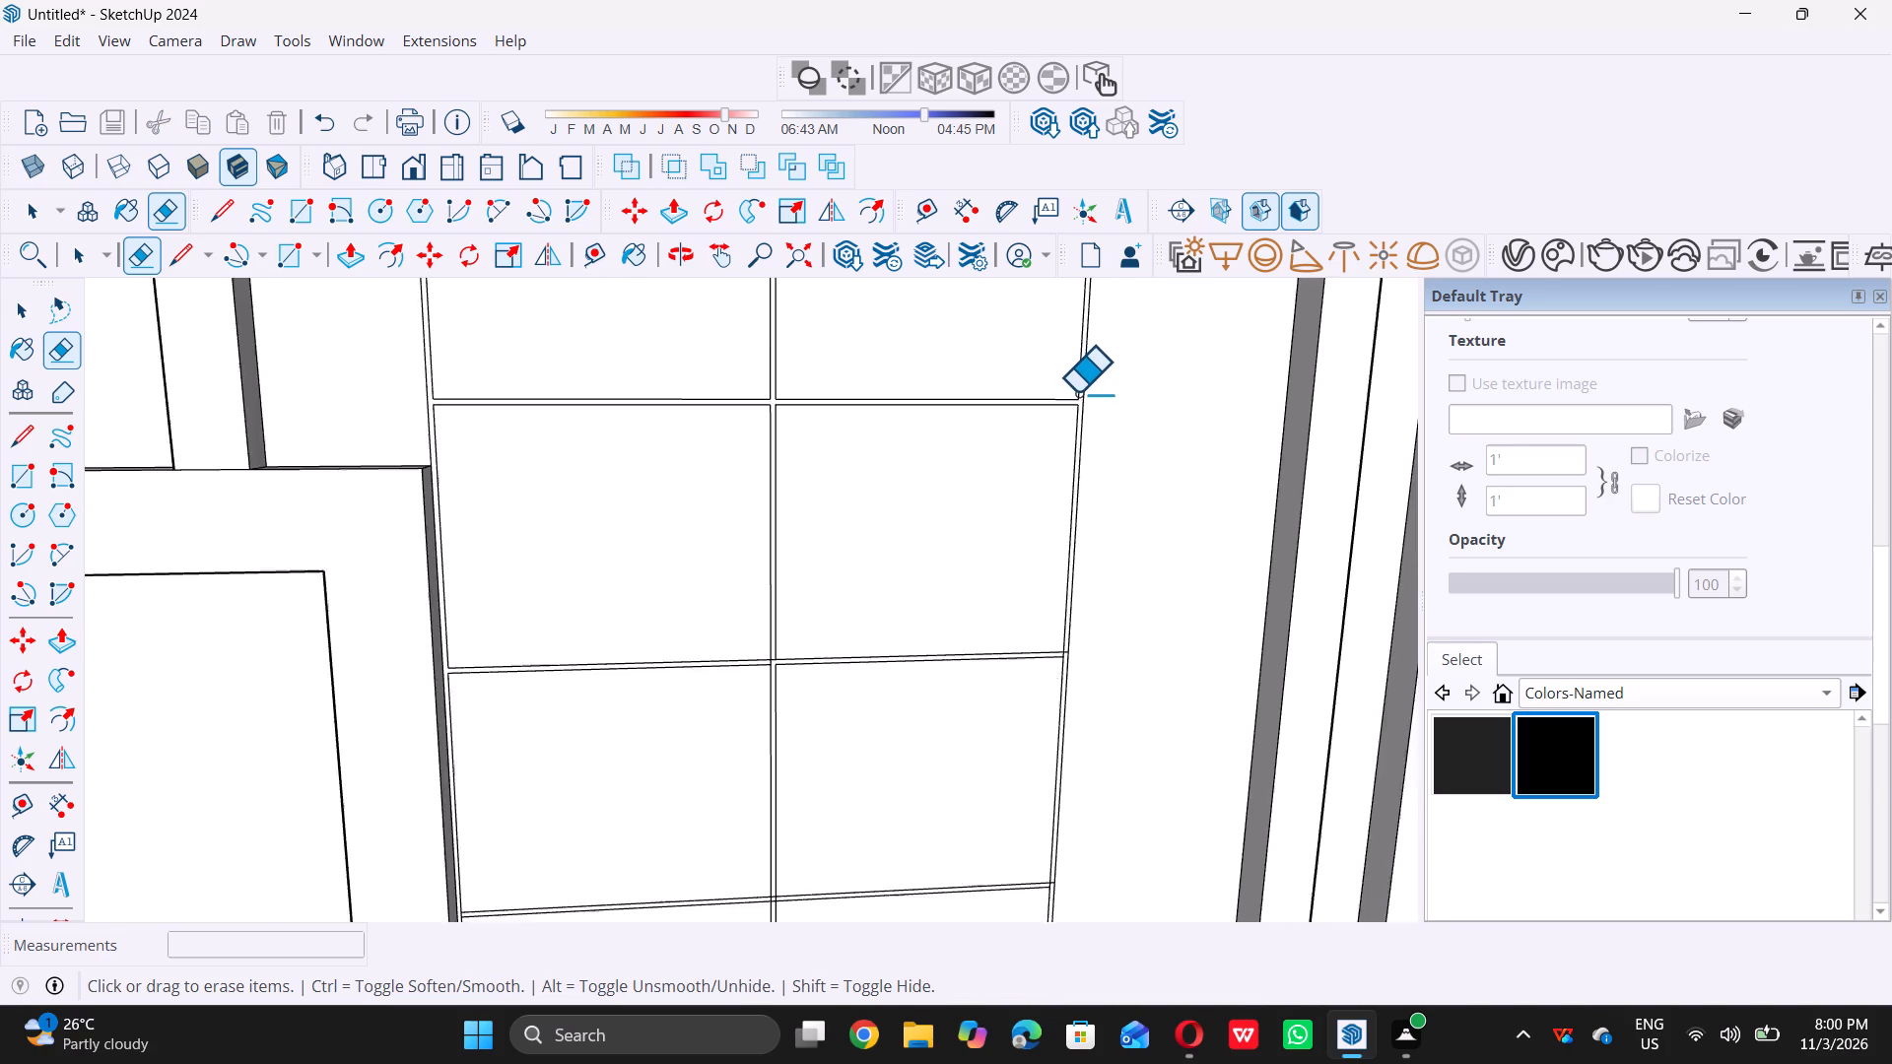
{"action": "scroll", "coordinate": [1077, 392], "scroll_direction": "down", "scroll_amount": 5}
{"action": "scroll", "coordinate": [896, 601], "scroll_direction": "up", "scroll_amount": 5}
{"action": "scroll", "coordinate": [810, 577], "scroll_direction": "up", "scroll_amount": 1}
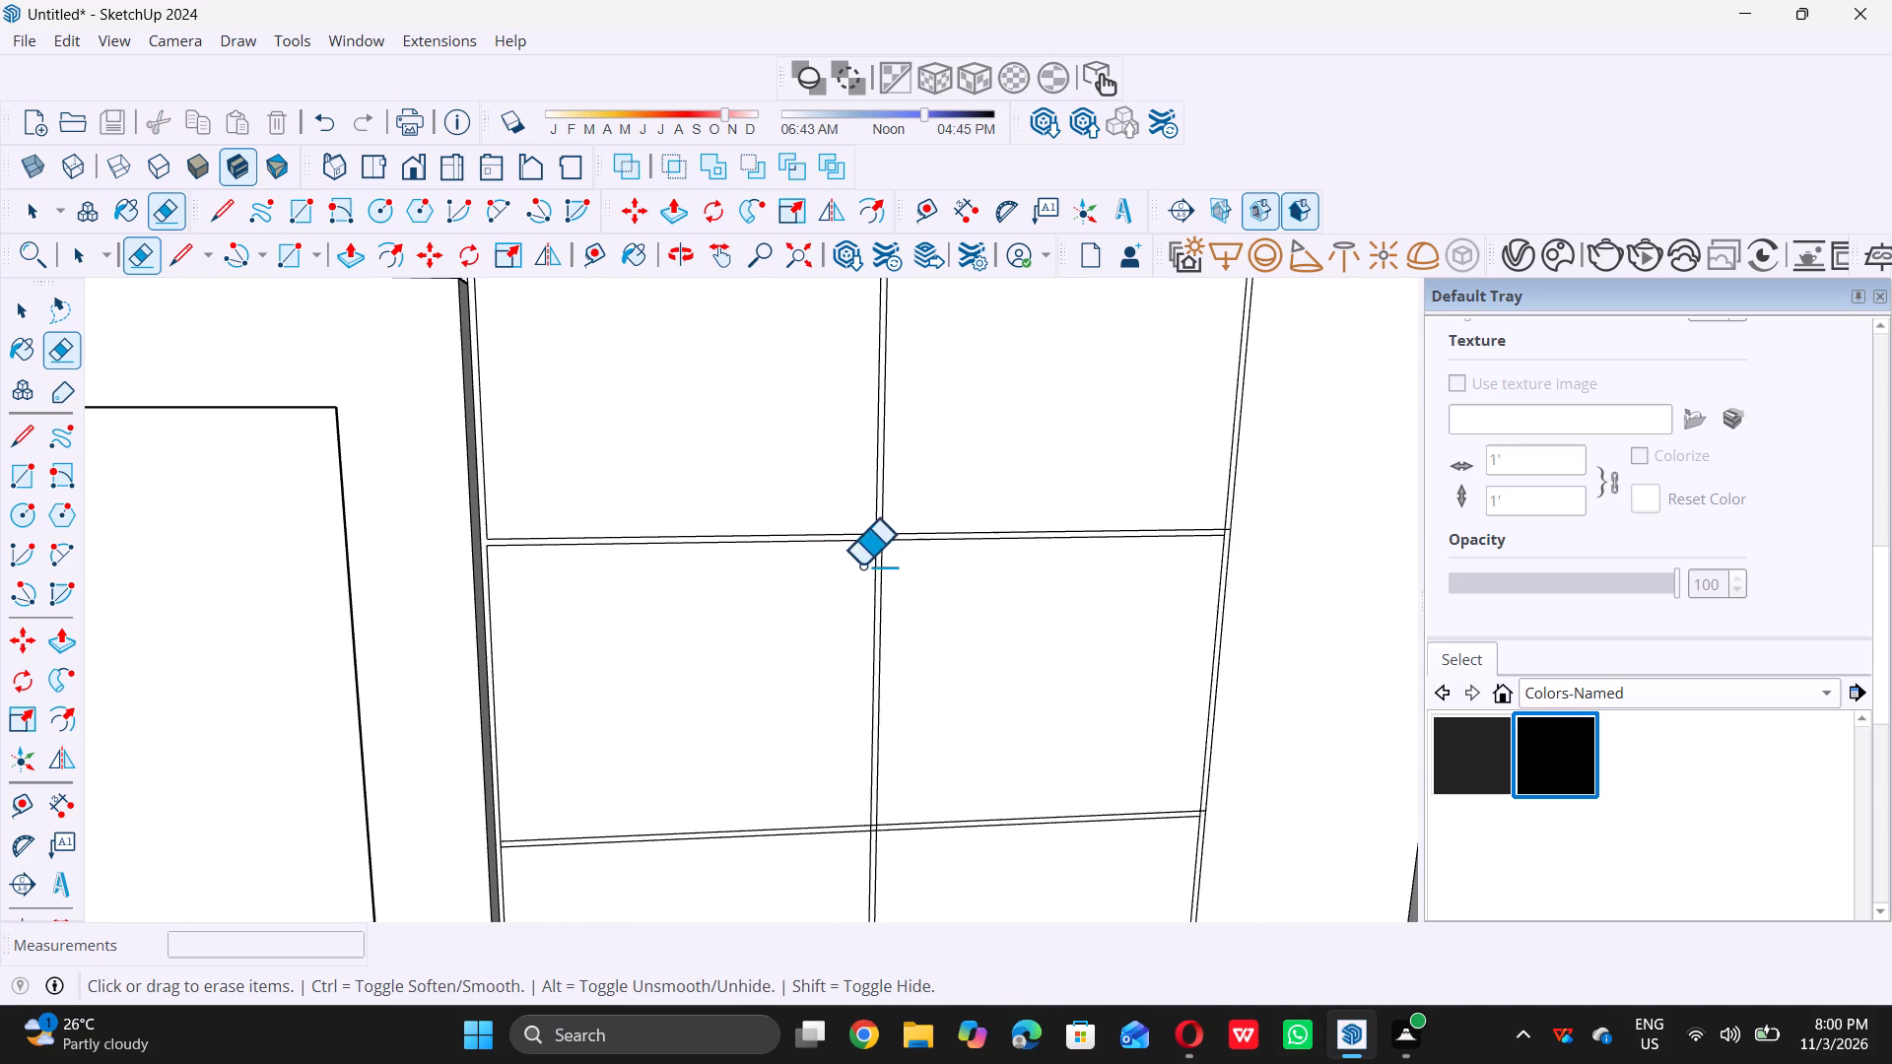
{"action": "scroll", "coordinate": [882, 558], "scroll_direction": "up", "scroll_amount": 19}
{"action": "scroll", "coordinate": [869, 407], "scroll_direction": "up", "scroll_amount": 4}
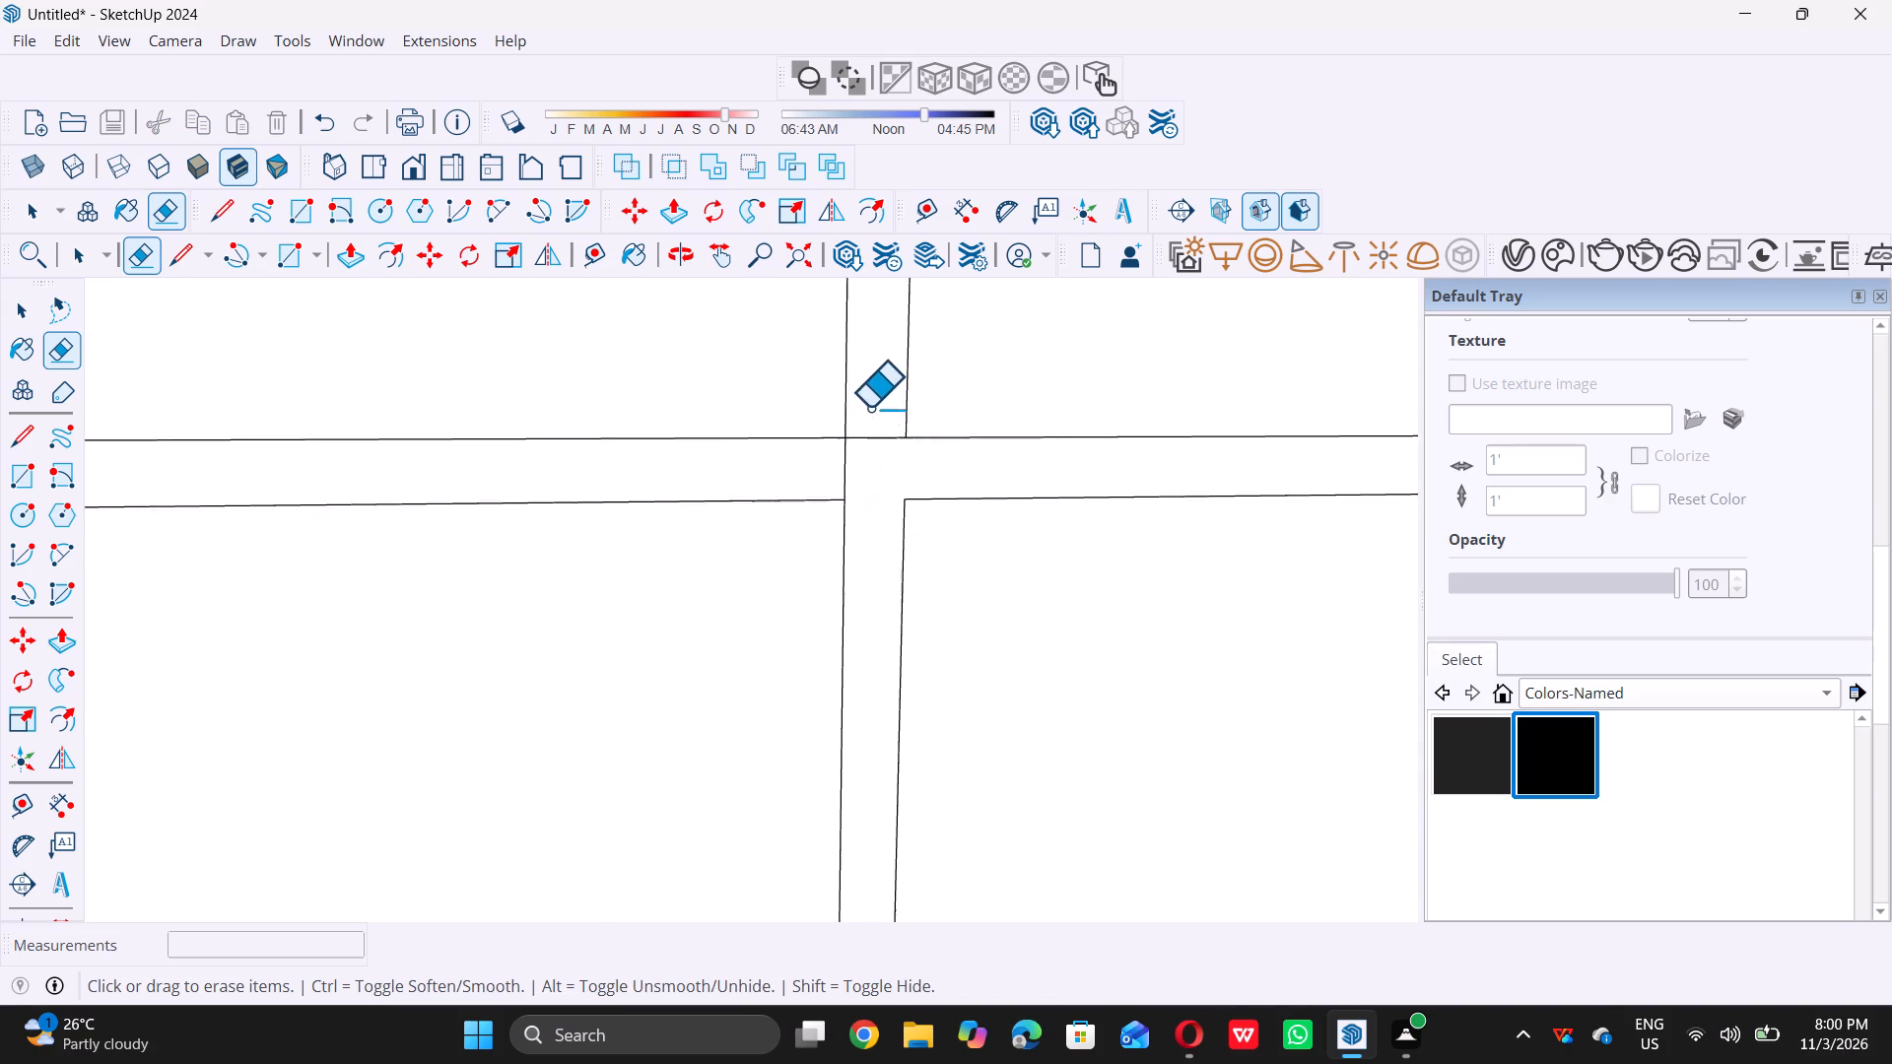
{"action": "left_click_drag", "start_coordinate": [822, 478], "coordinate": [933, 470]}
{"action": "left_click", "coordinate": [931, 468]}
{"action": "left_click_drag", "start_coordinate": [921, 467], "coordinate": [897, 458]}
{"action": "left_click", "coordinate": [895, 457]}
{"action": "double_click", "coordinate": [889, 452]}
{"action": "left_click_drag", "start_coordinate": [887, 450], "coordinate": [873, 430]}
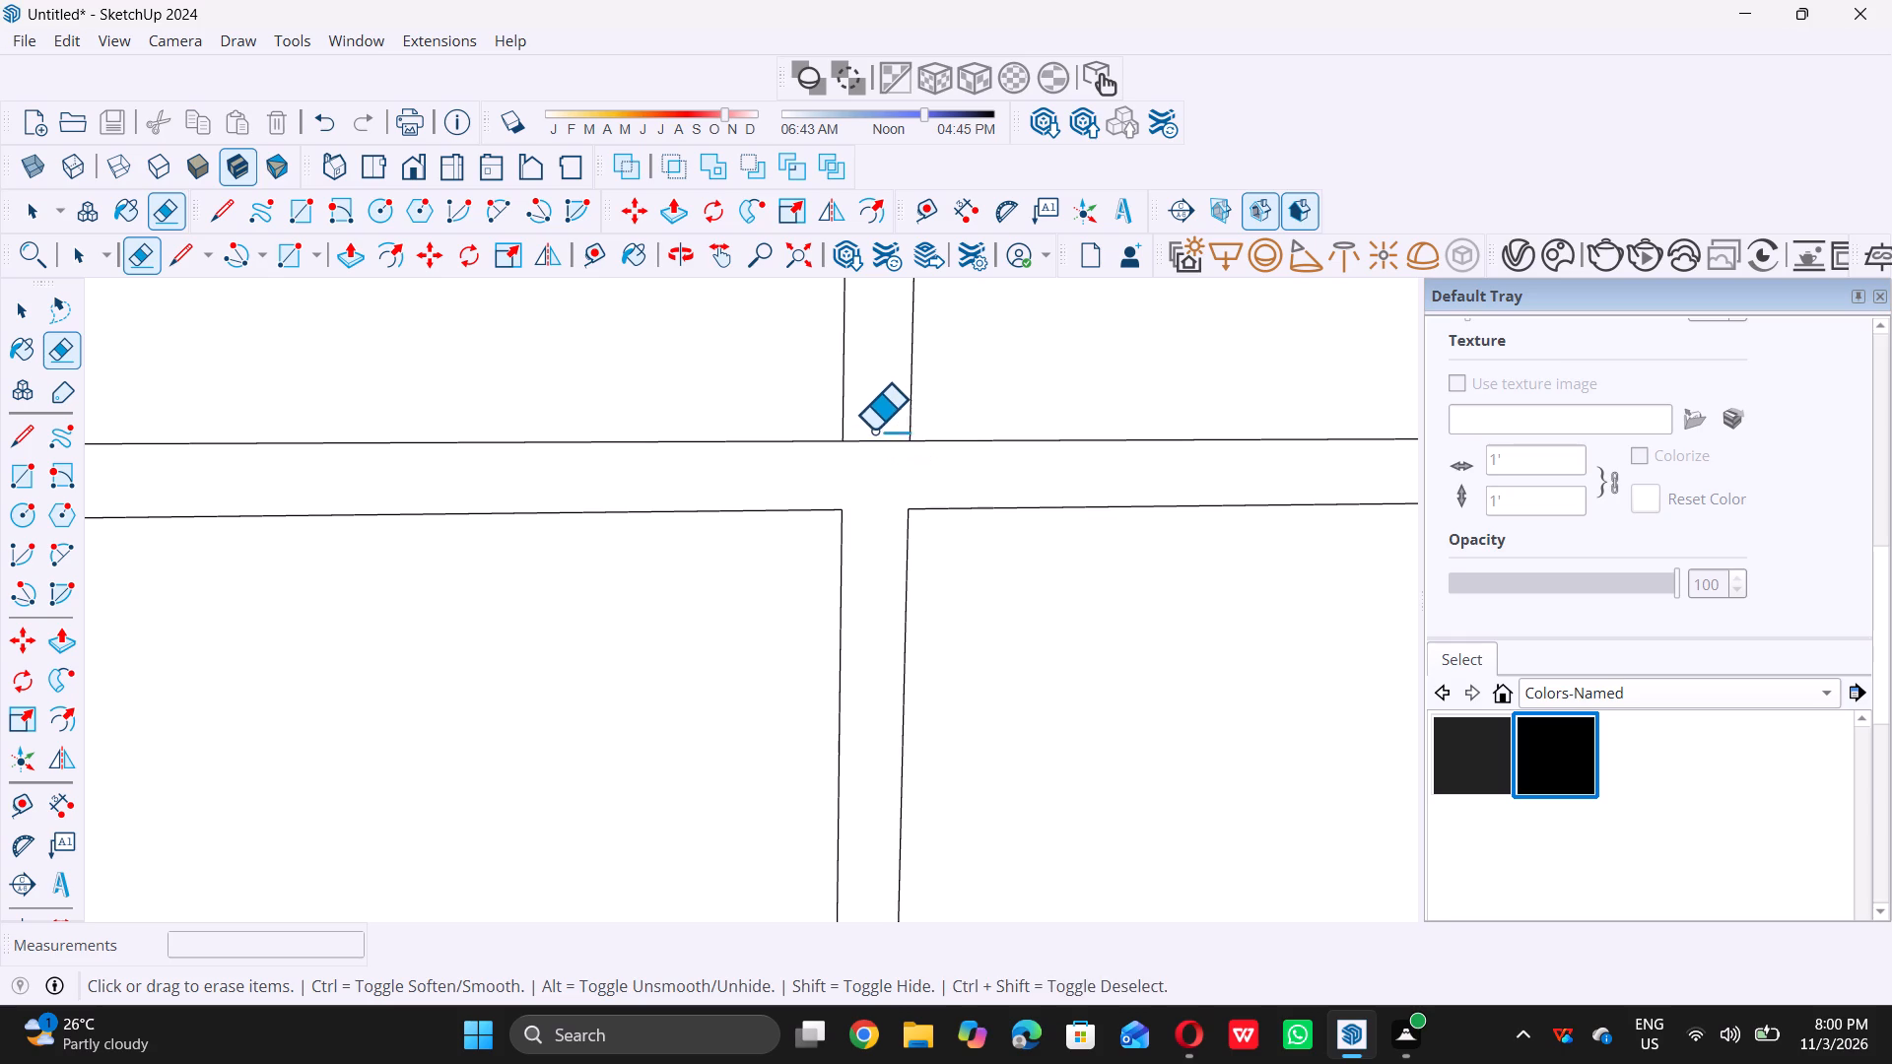
{"action": "left_click_drag", "start_coordinate": [873, 430], "coordinate": [873, 428]}
{"action": "scroll", "coordinate": [855, 419], "scroll_direction": "down", "scroll_amount": 12}
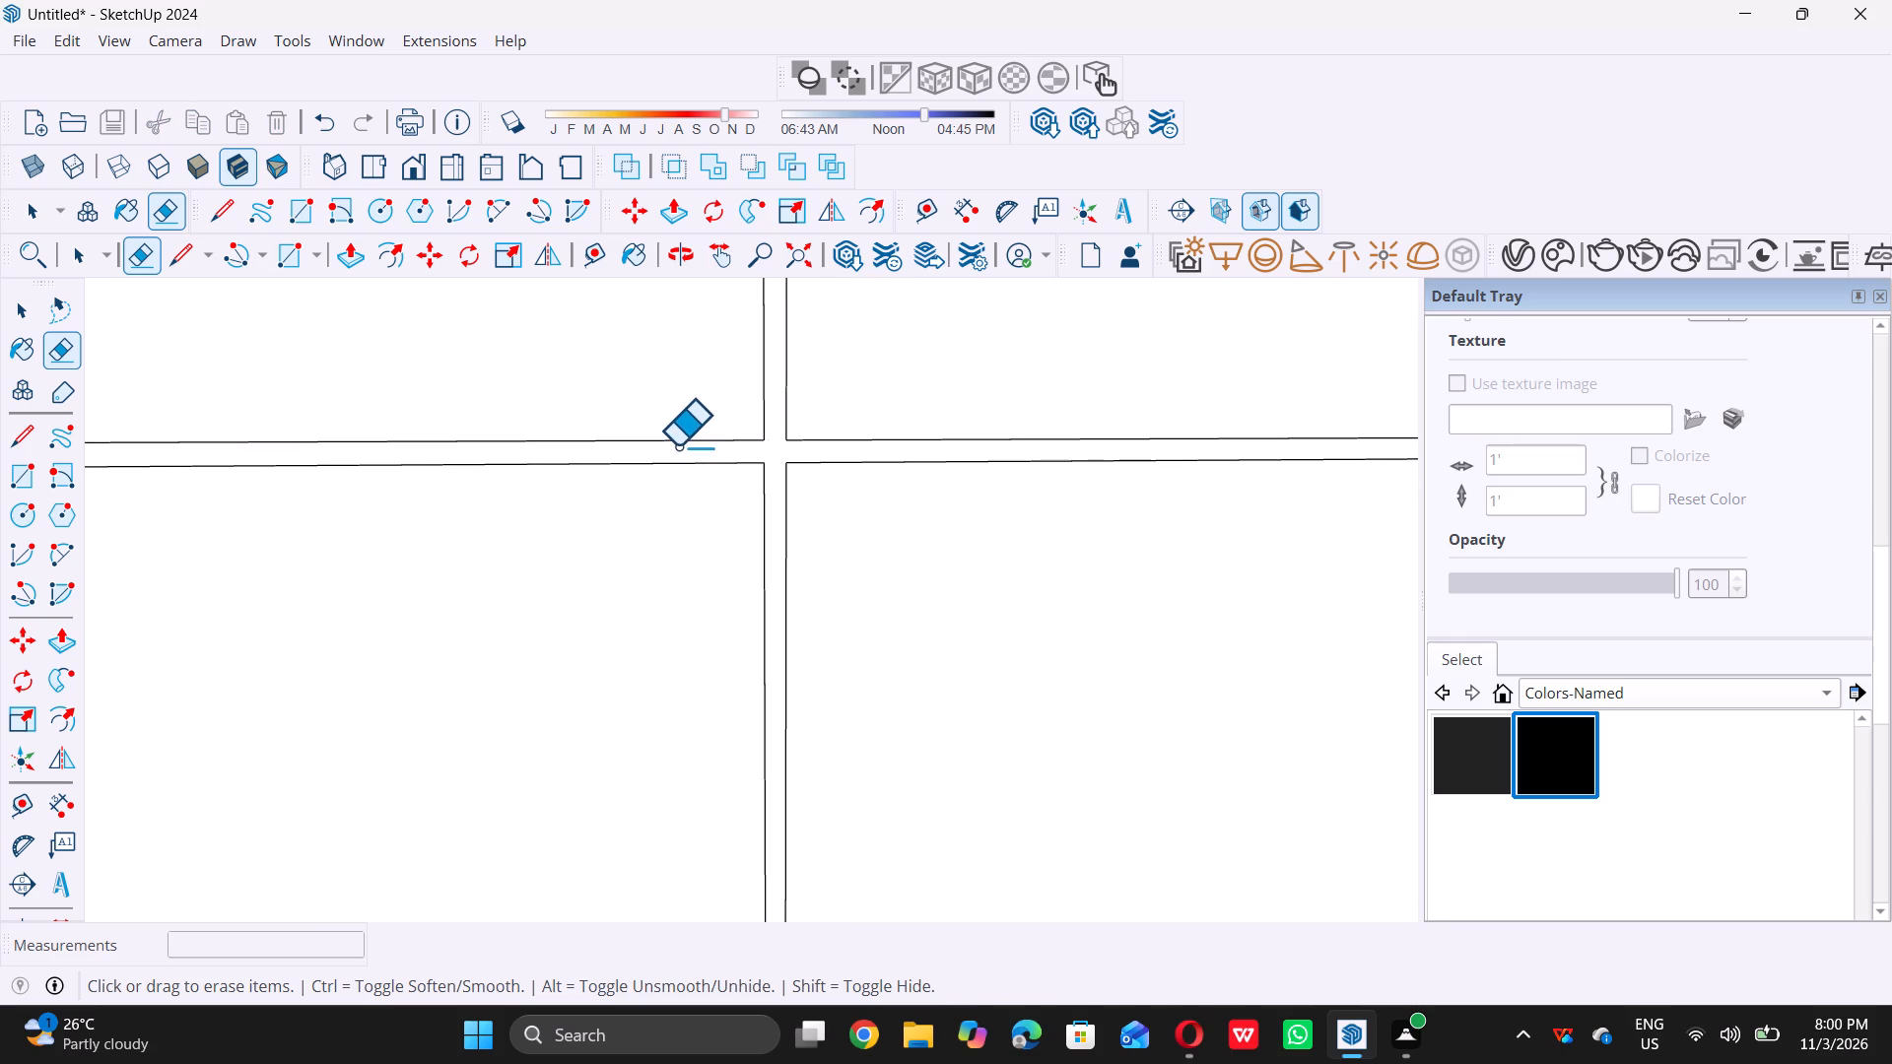
{"action": "scroll", "coordinate": [792, 459], "scroll_direction": "down", "scroll_amount": 5}
{"action": "scroll", "coordinate": [748, 436], "scroll_direction": "up", "scroll_amount": 1}
{"action": "scroll", "coordinate": [748, 436], "scroll_direction": "down", "scroll_amount": 10}
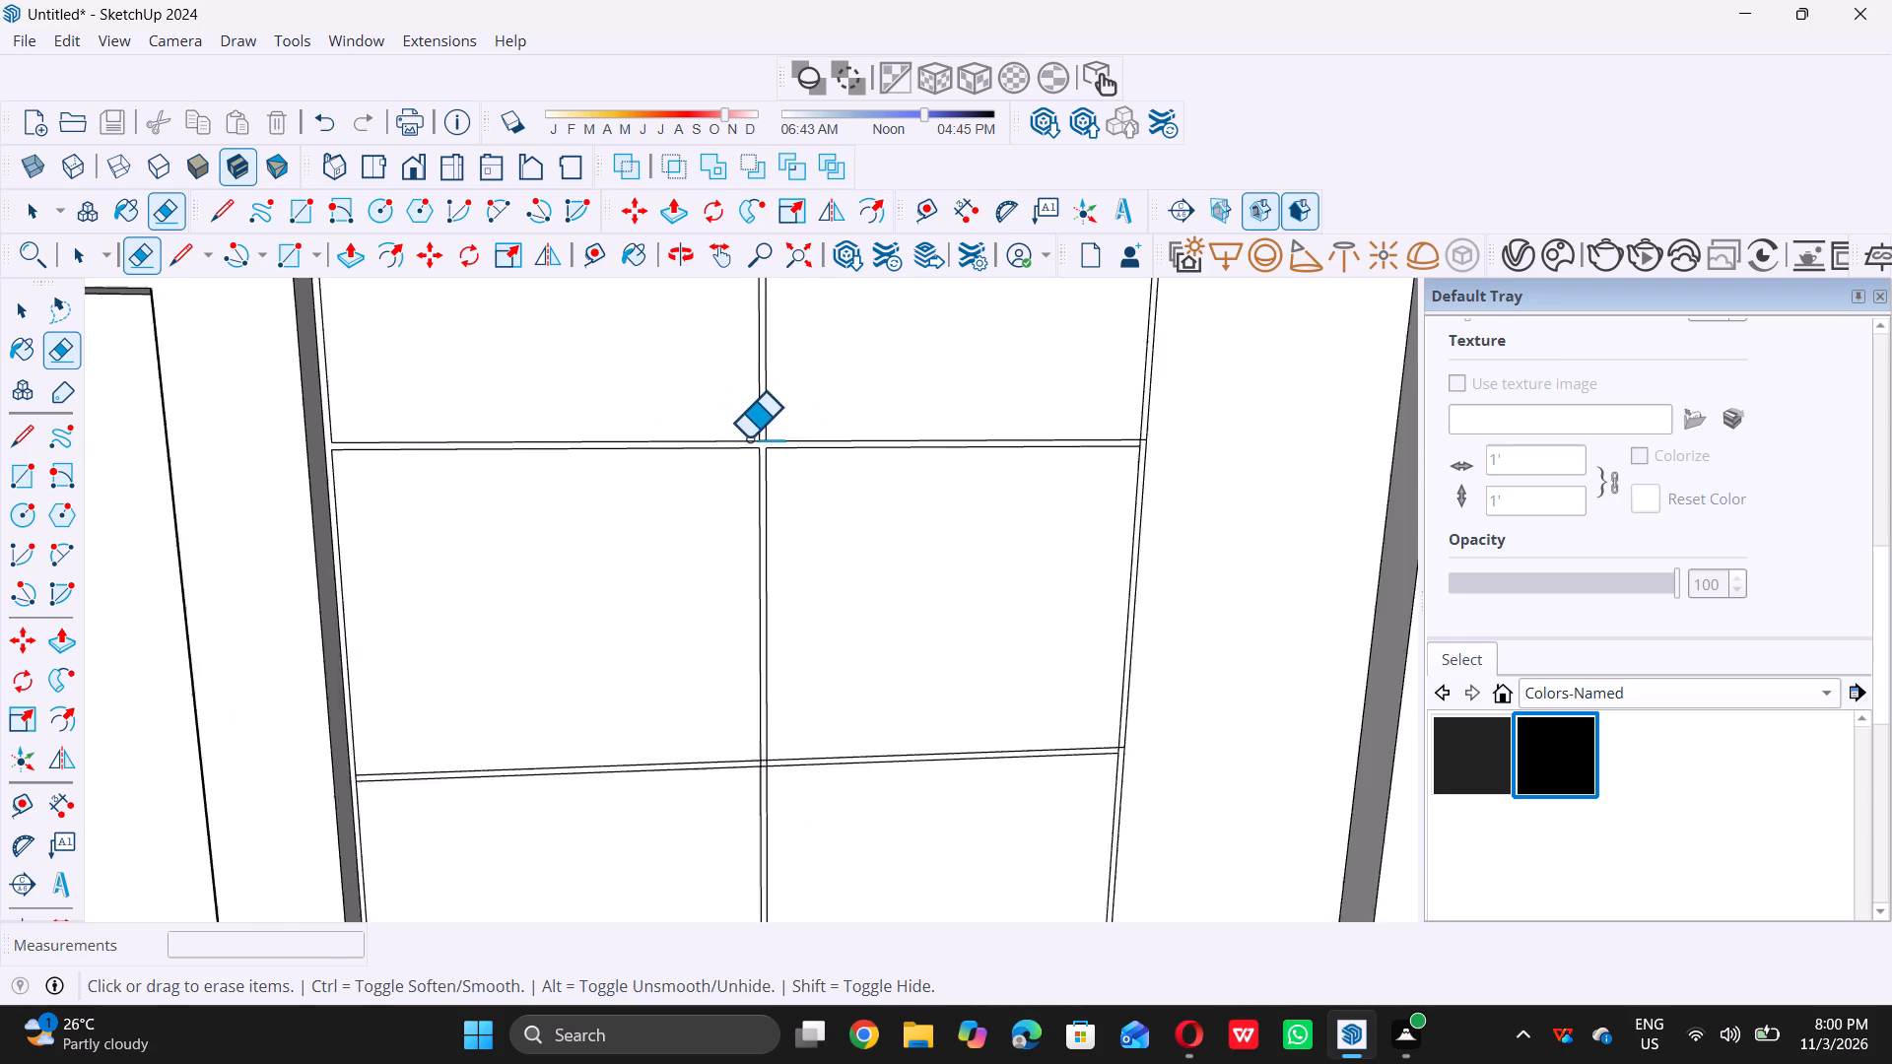
Erase the overlapping edges where the third horizontal bar's right end joins the tall window's side frame.
{"action": "scroll", "coordinate": [1164, 486], "scroll_direction": "up", "scroll_amount": 12}
{"action": "scroll", "coordinate": [1027, 377], "scroll_direction": "up", "scroll_amount": 4}
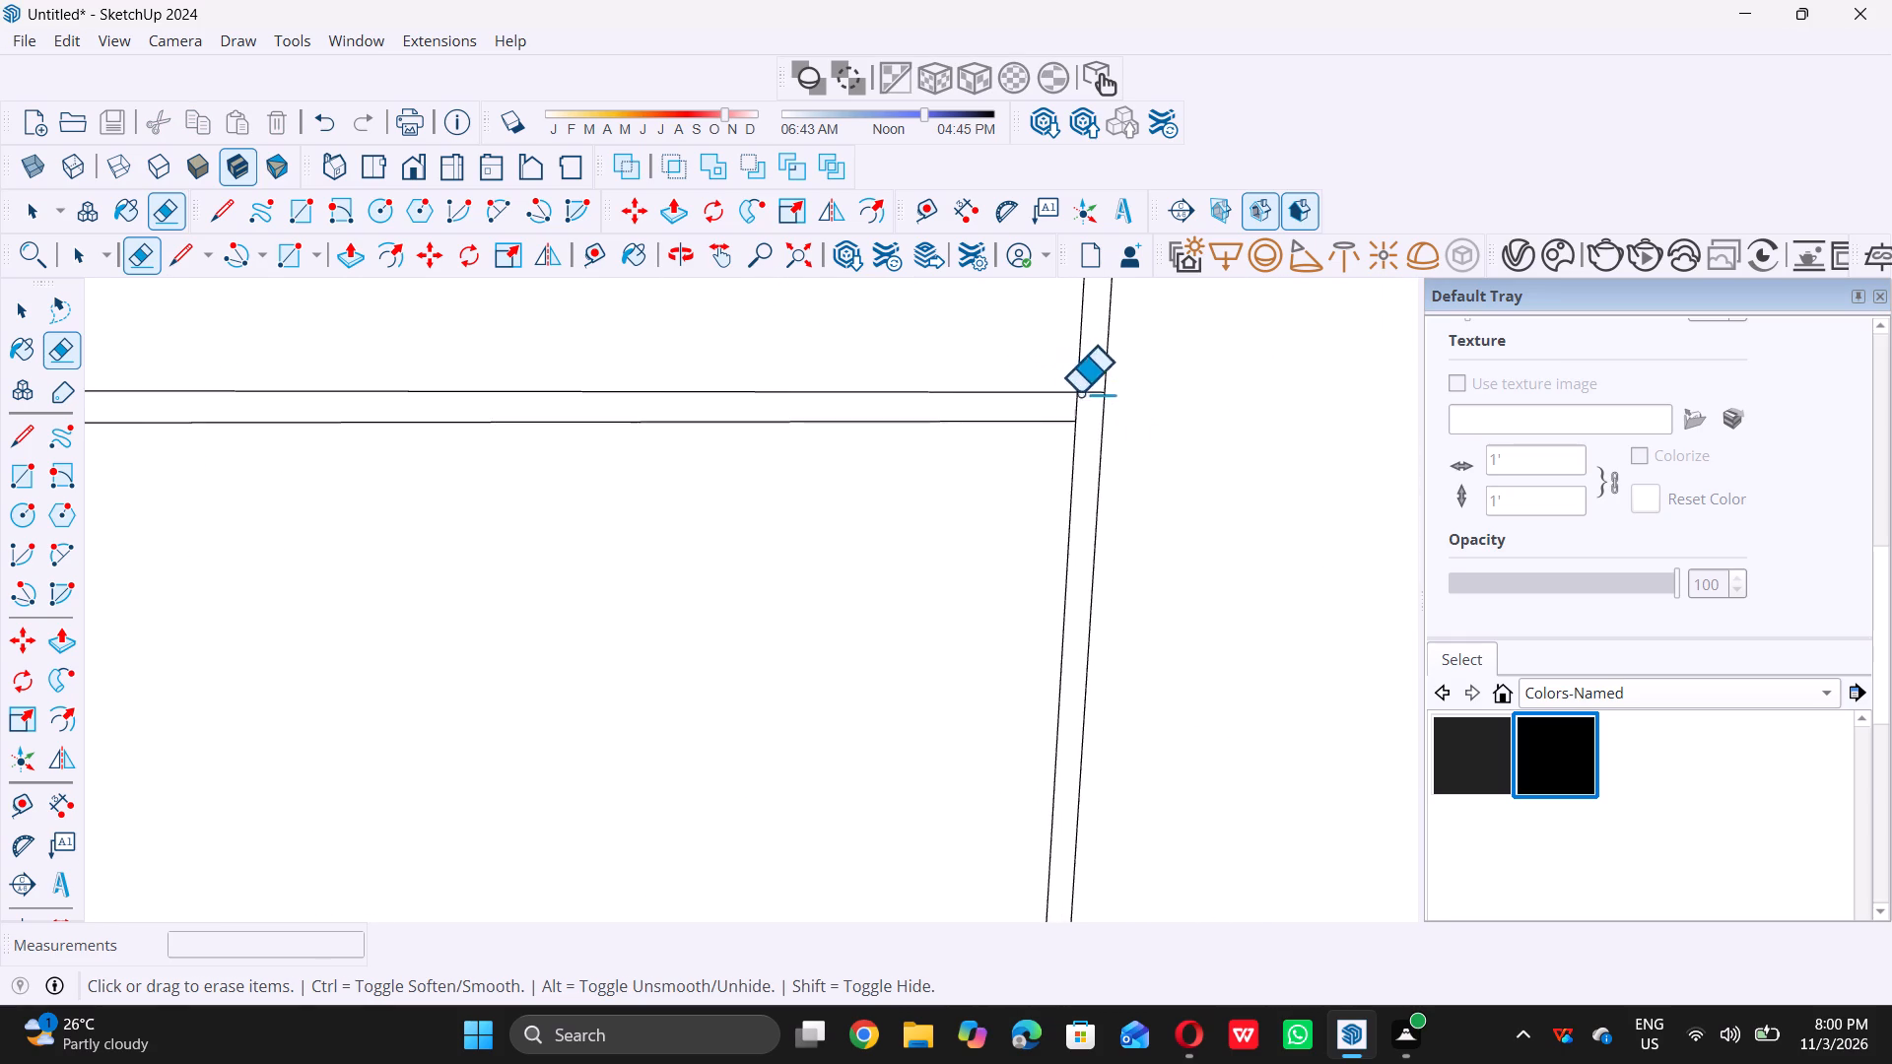
{"action": "scroll", "coordinate": [1077, 409], "scroll_direction": "up", "scroll_amount": 14}
{"action": "left_click_drag", "start_coordinate": [1040, 389], "coordinate": [1116, 333]}
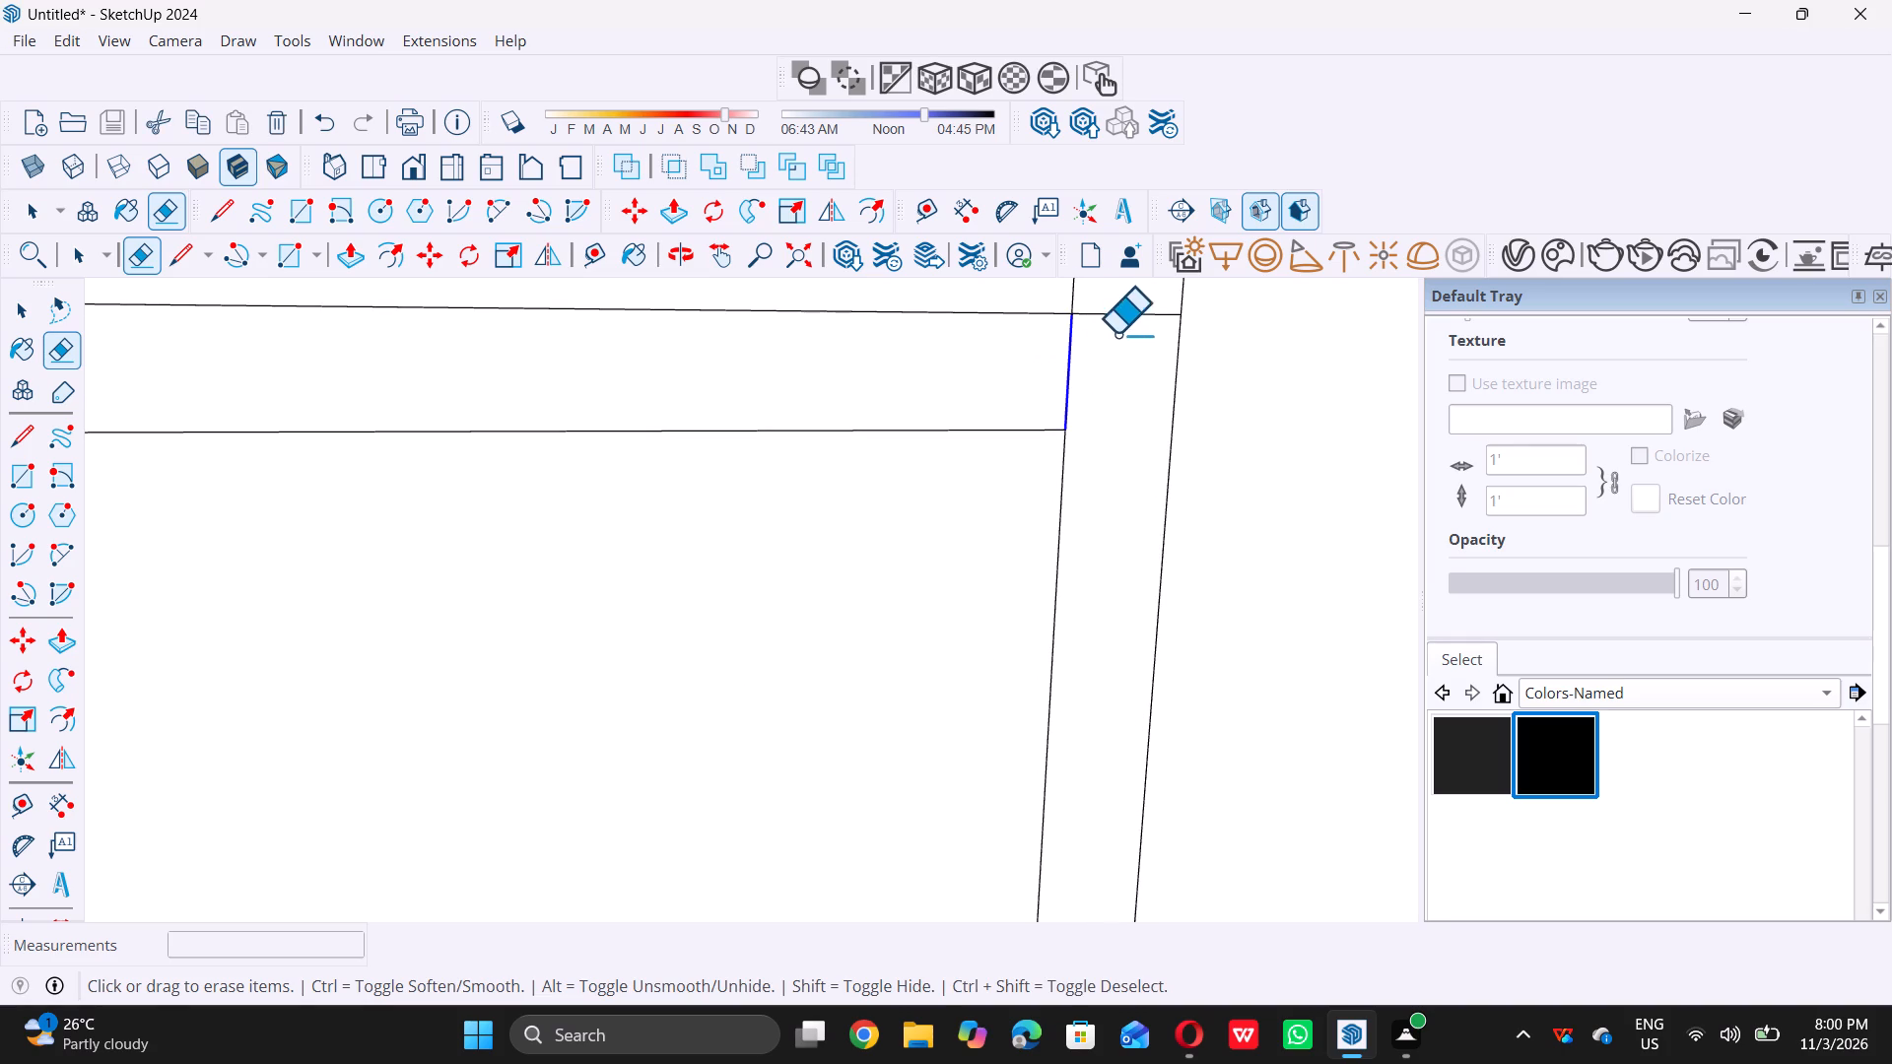
{"action": "left_click_drag", "start_coordinate": [1116, 333], "coordinate": [1134, 305]}
{"action": "left_click", "coordinate": [1134, 305]}
Erase the overlapping edge and leftover stub where the fourth horizontal bar's left end joins the tall window's side frame.
{"action": "scroll", "coordinate": [1128, 326], "scroll_direction": "down", "scroll_amount": 19}
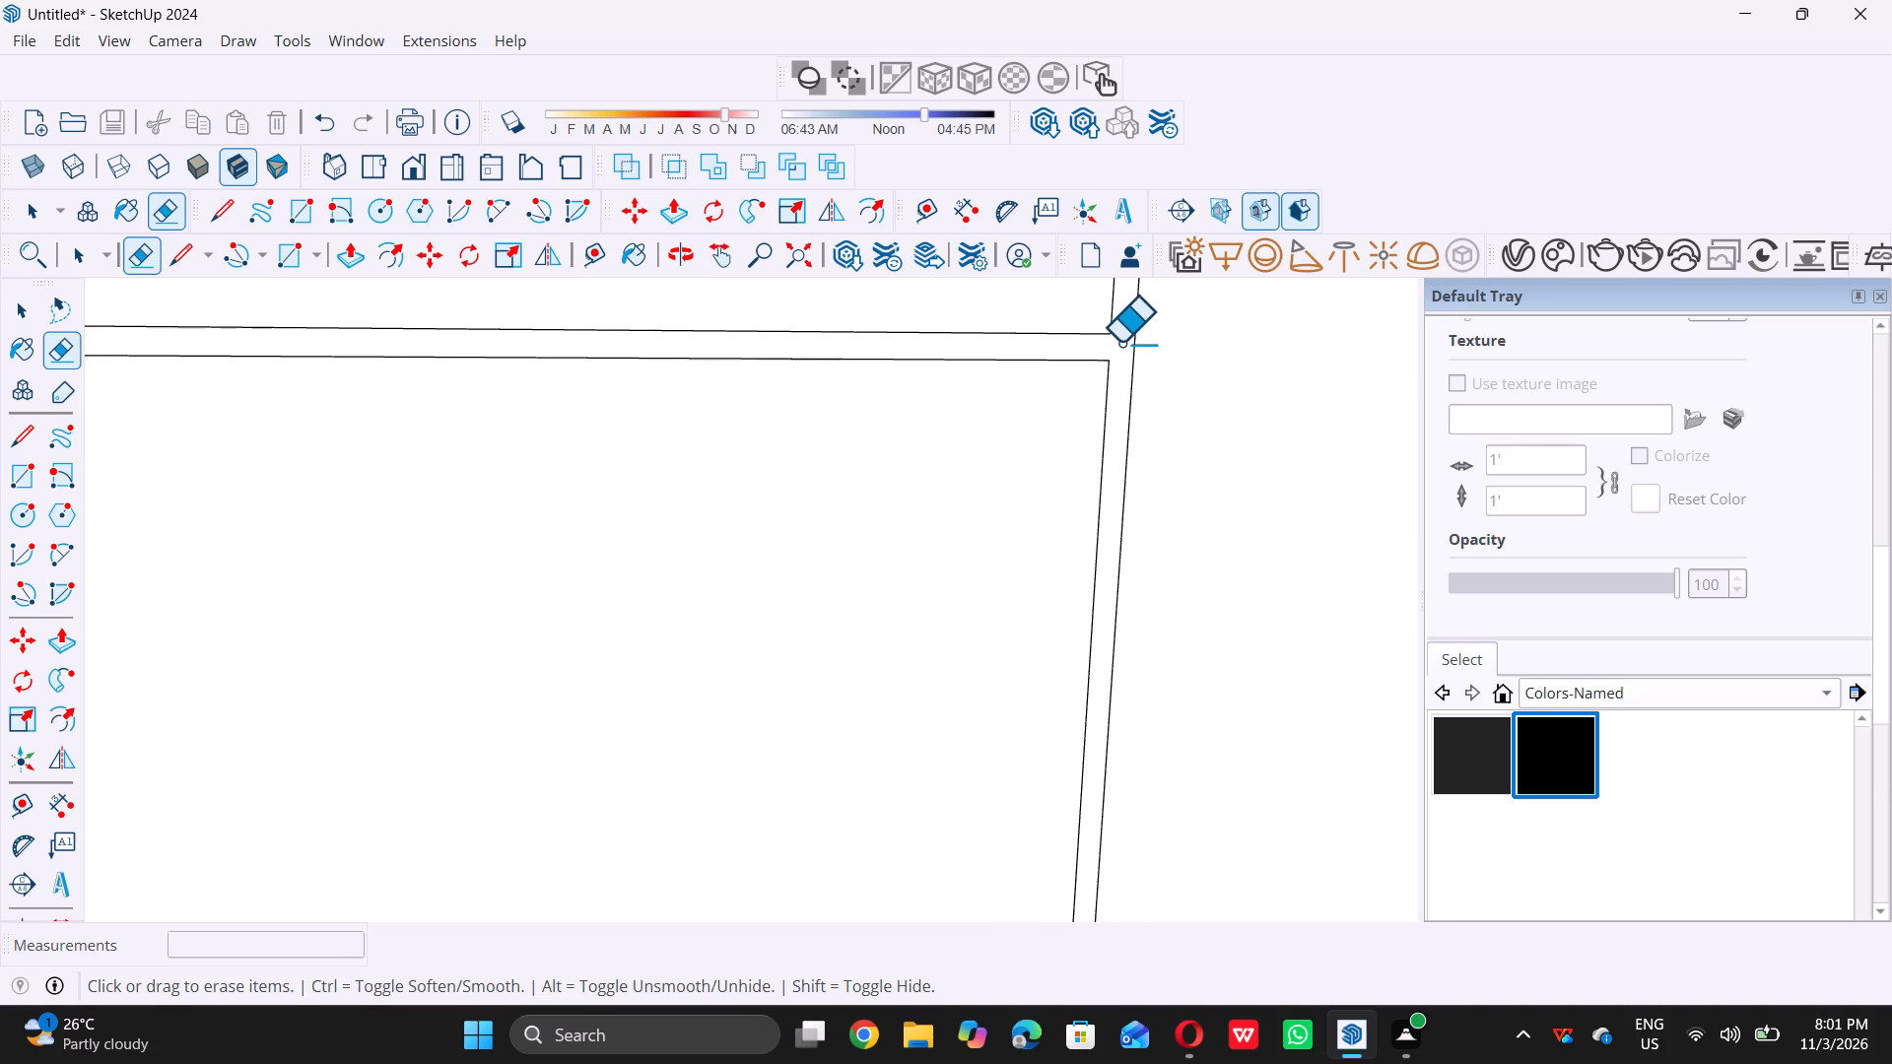
{"action": "scroll", "coordinate": [1120, 342], "scroll_direction": "down", "scroll_amount": 20}
{"action": "scroll", "coordinate": [1120, 342], "scroll_direction": "down", "scroll_amount": 3}
{"action": "scroll", "coordinate": [851, 624], "scroll_direction": "up", "scroll_amount": 5}
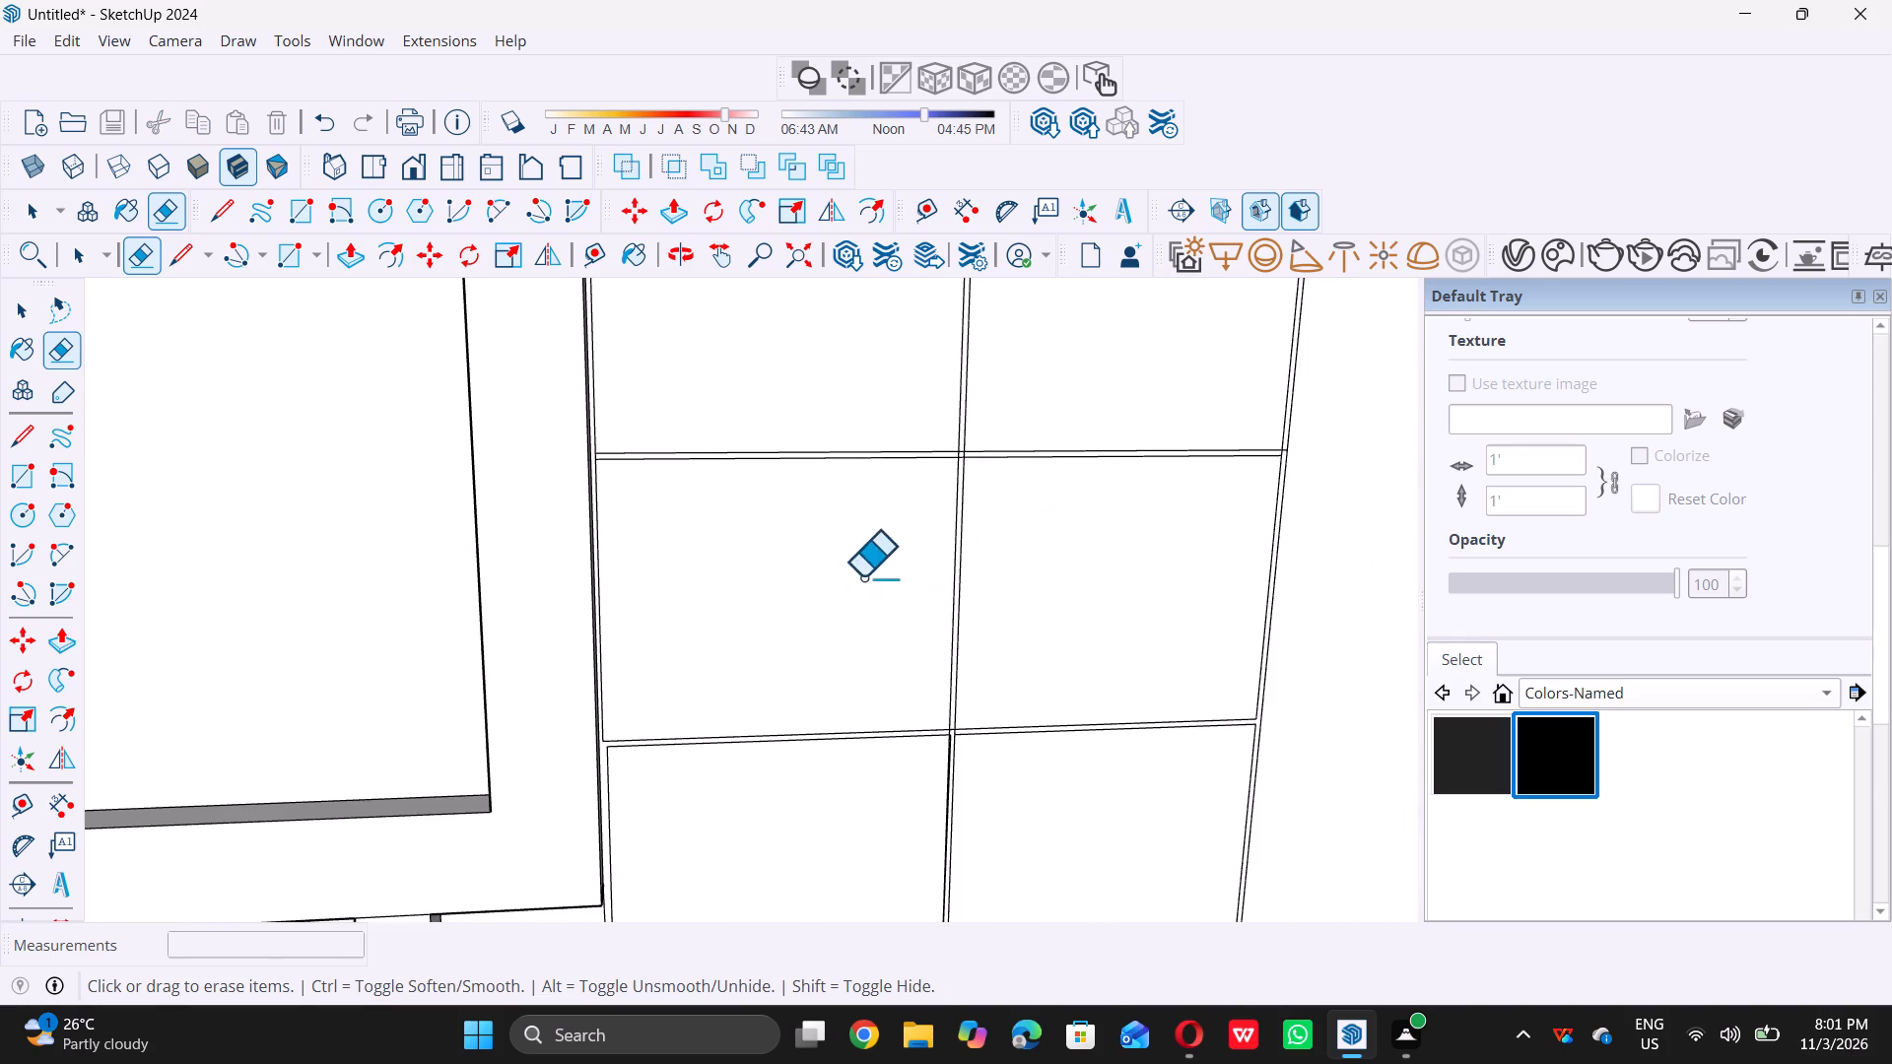
{"action": "scroll", "coordinate": [567, 482], "scroll_direction": "up", "scroll_amount": 6}
{"action": "scroll", "coordinate": [668, 440], "scroll_direction": "up", "scroll_amount": 8}
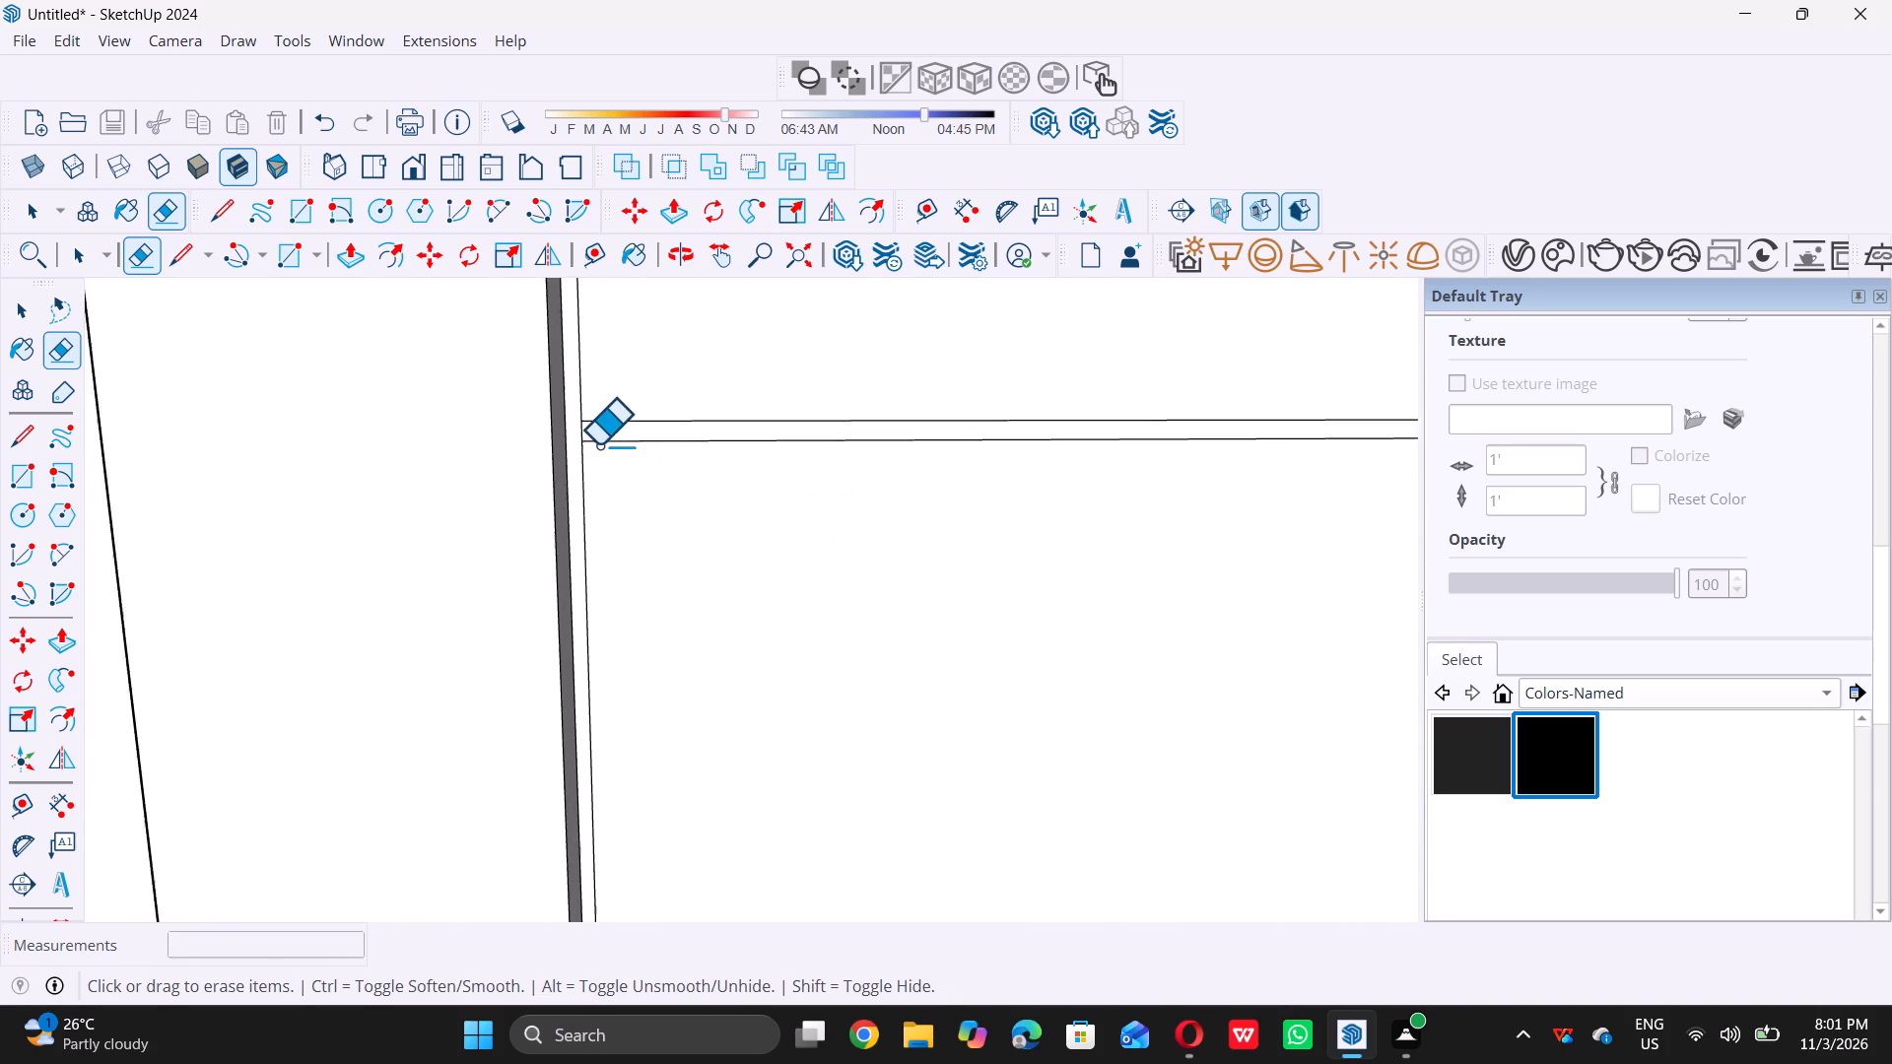
{"action": "scroll", "coordinate": [598, 444], "scroll_direction": "up", "scroll_amount": 10}
{"action": "left_click_drag", "start_coordinate": [523, 408], "coordinate": [570, 420]}
{"action": "left_click", "coordinate": [570, 420]}
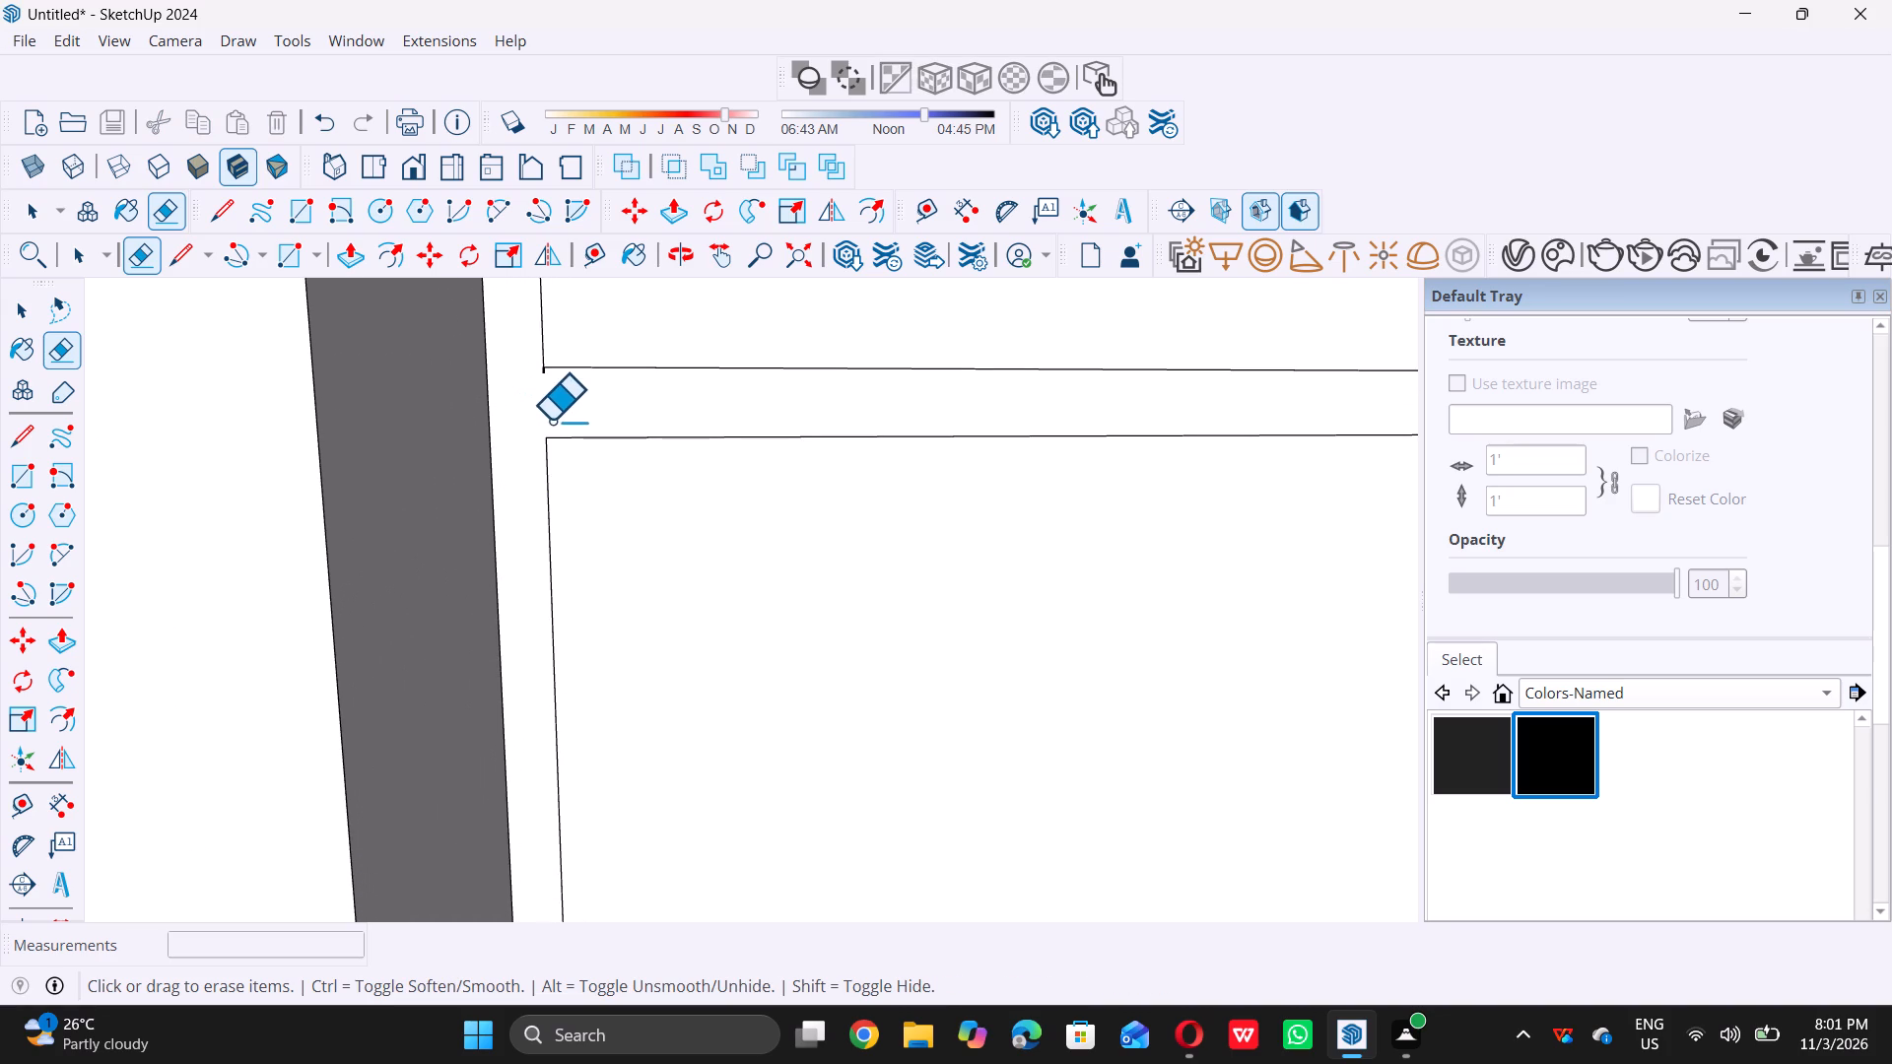
{"action": "scroll", "coordinate": [540, 415], "scroll_direction": "down", "scroll_amount": 6}
{"action": "scroll", "coordinate": [540, 415], "scroll_direction": "up", "scroll_amount": 13}
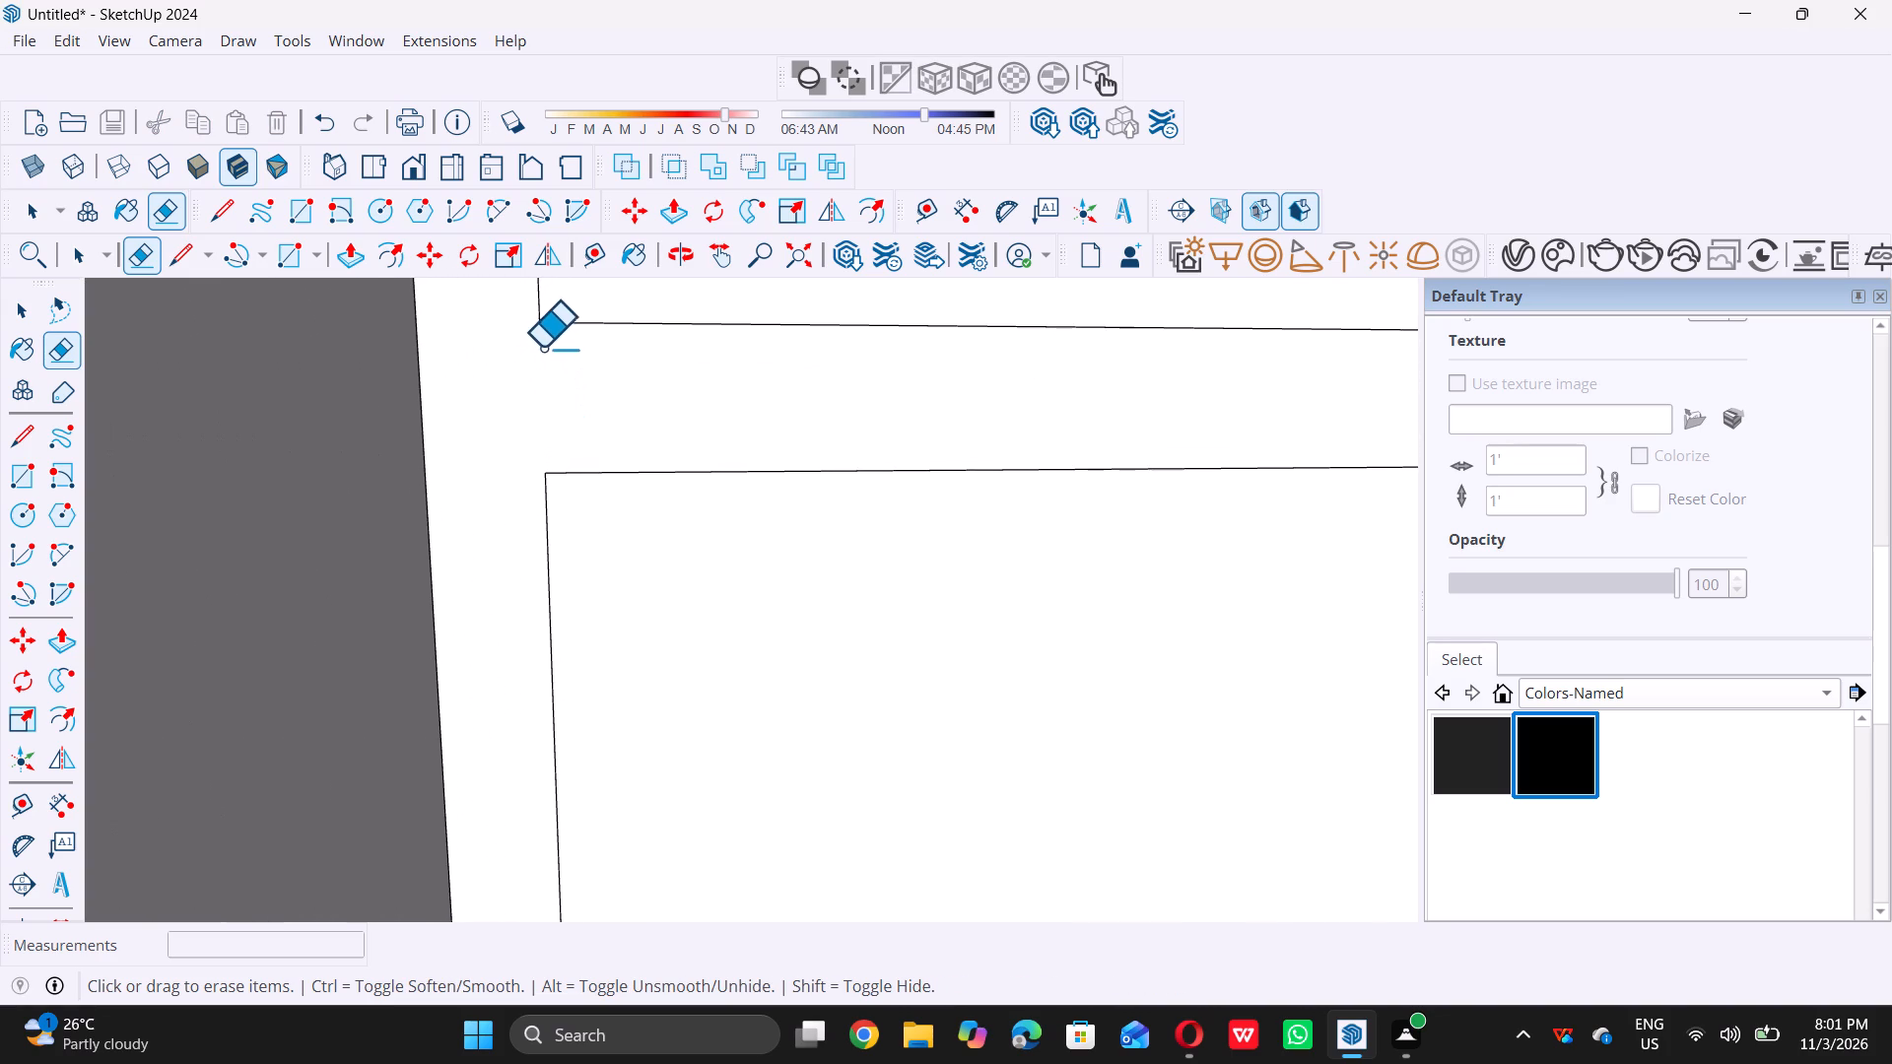
{"action": "triple_click", "coordinate": [532, 335]}
{"action": "scroll", "coordinate": [544, 338], "scroll_direction": "up", "scroll_amount": 2}
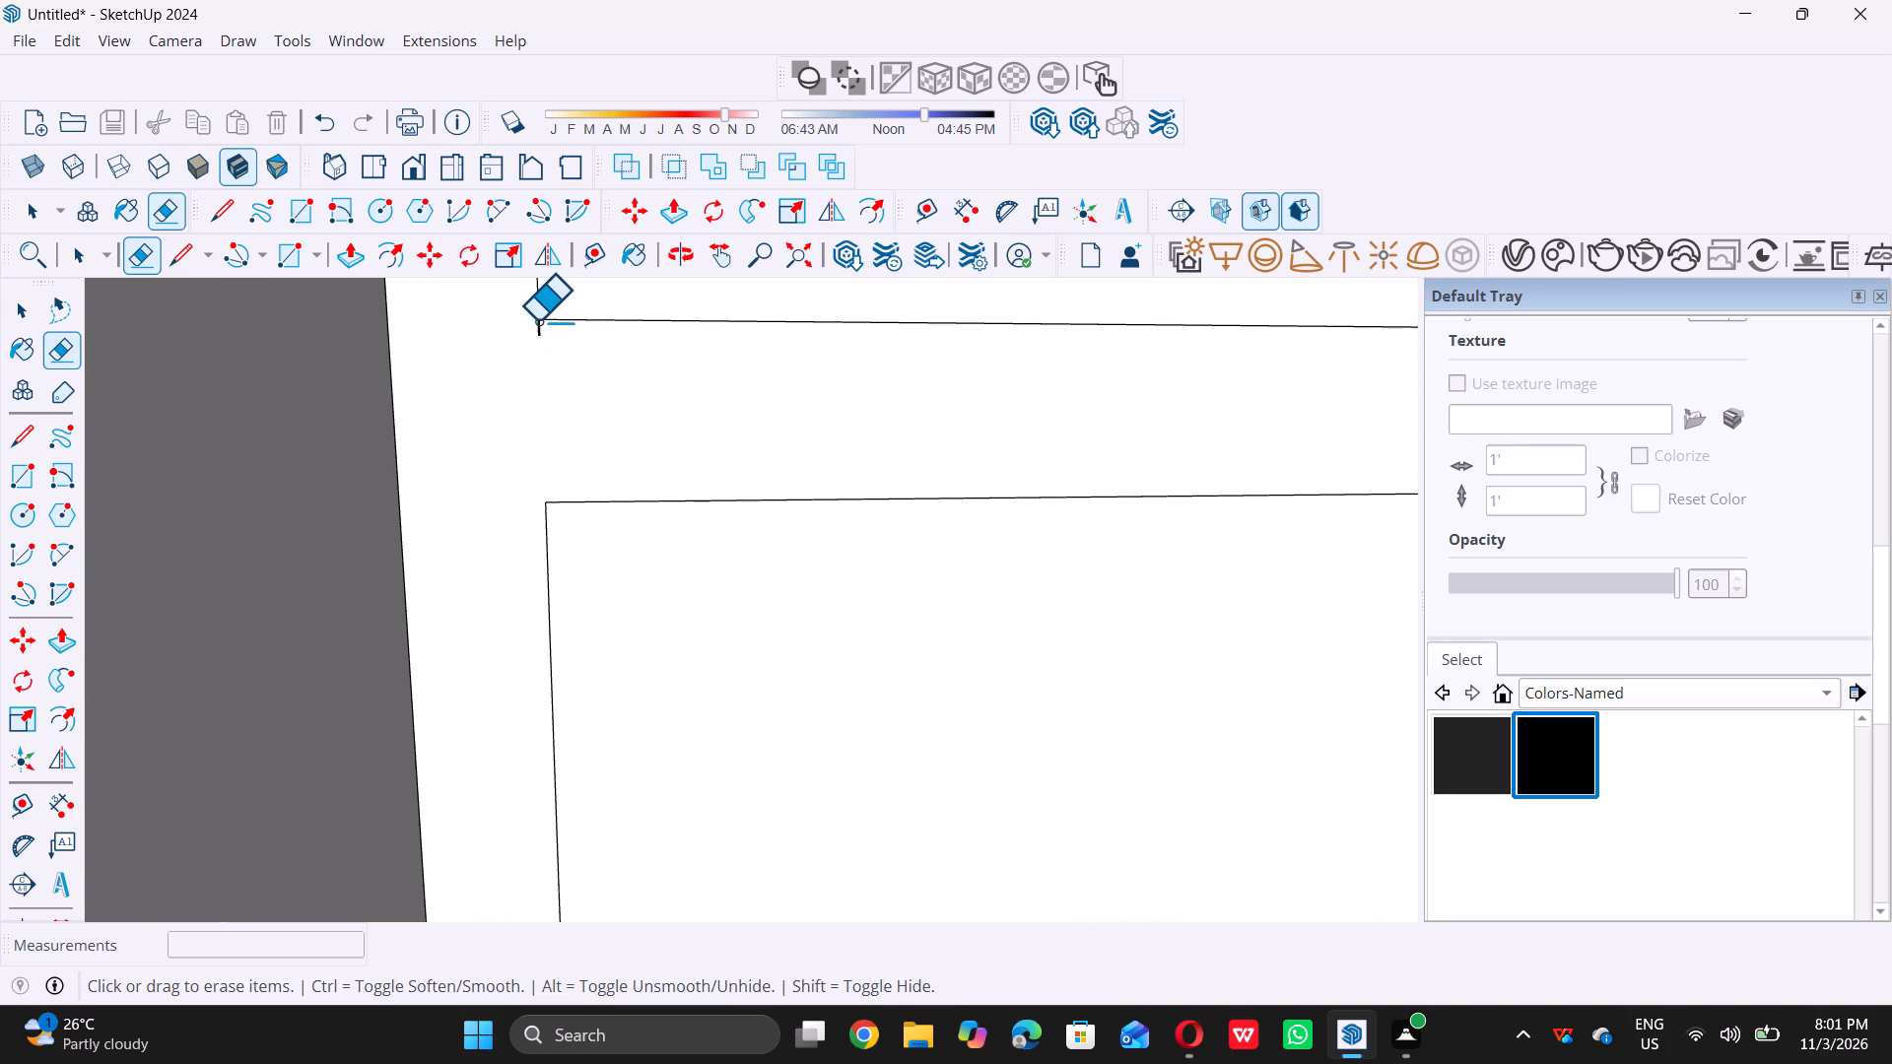
{"action": "double_click", "coordinate": [535, 334]}
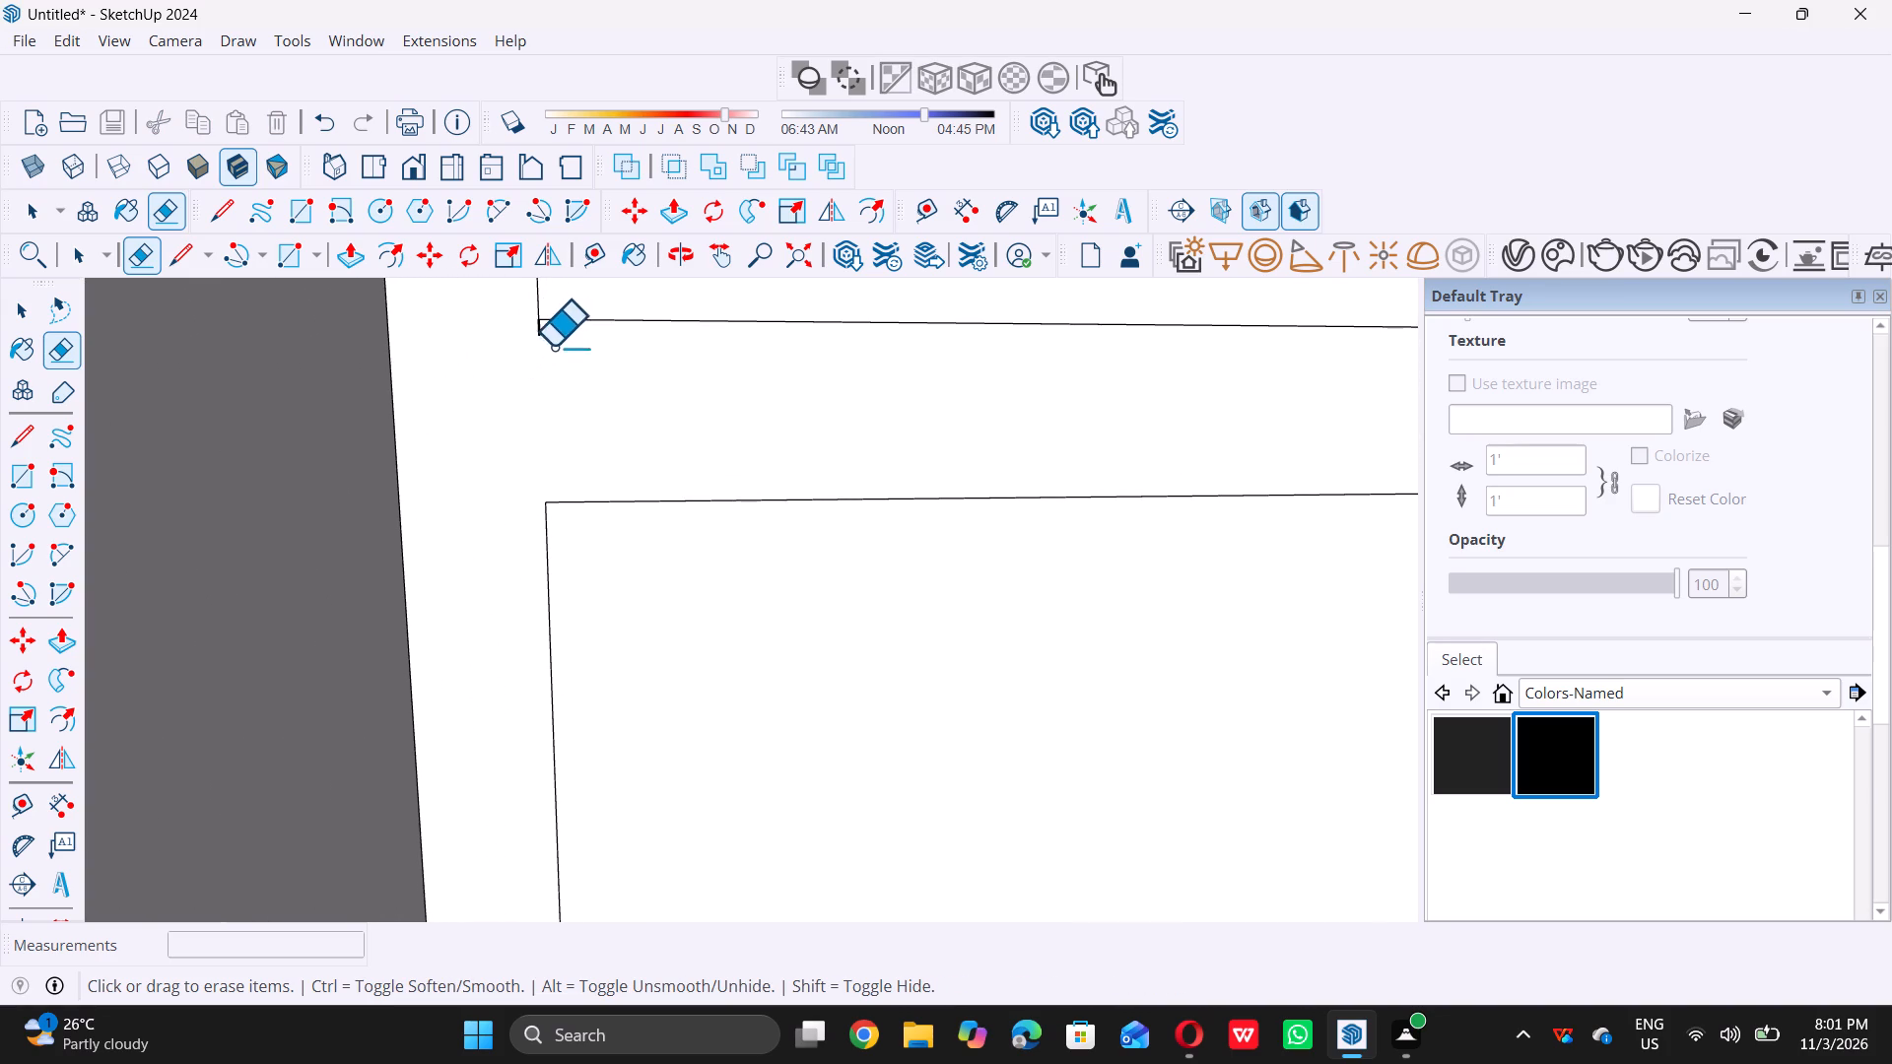
{"action": "scroll", "coordinate": [547, 336], "scroll_direction": "up", "scroll_amount": 1}
{"action": "double_click", "coordinate": [537, 333]}
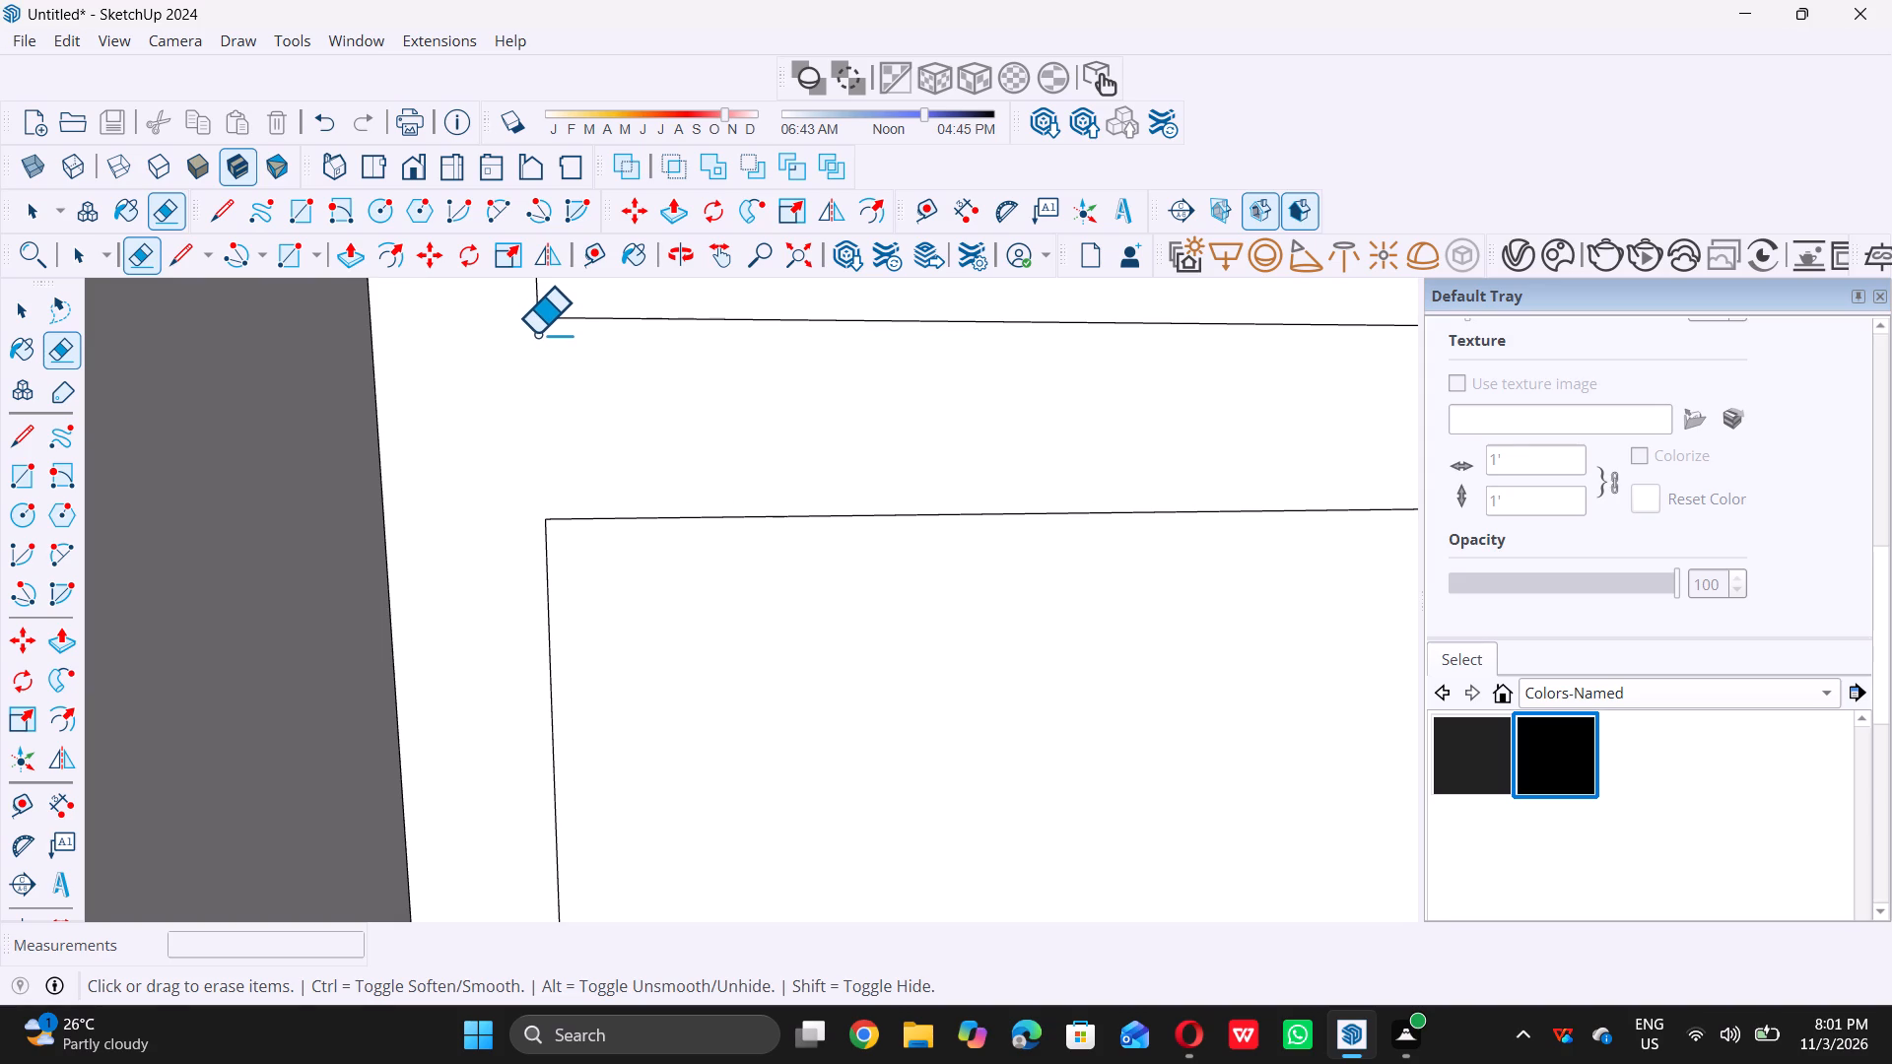
Erase the crossing edges inside the joint between the fourth horizontal bar and the tall window's central mullion.
{"action": "scroll", "coordinate": [435, 436], "scroll_direction": "down", "scroll_amount": 20}
{"action": "scroll", "coordinate": [435, 436], "scroll_direction": "down", "scroll_amount": 3}
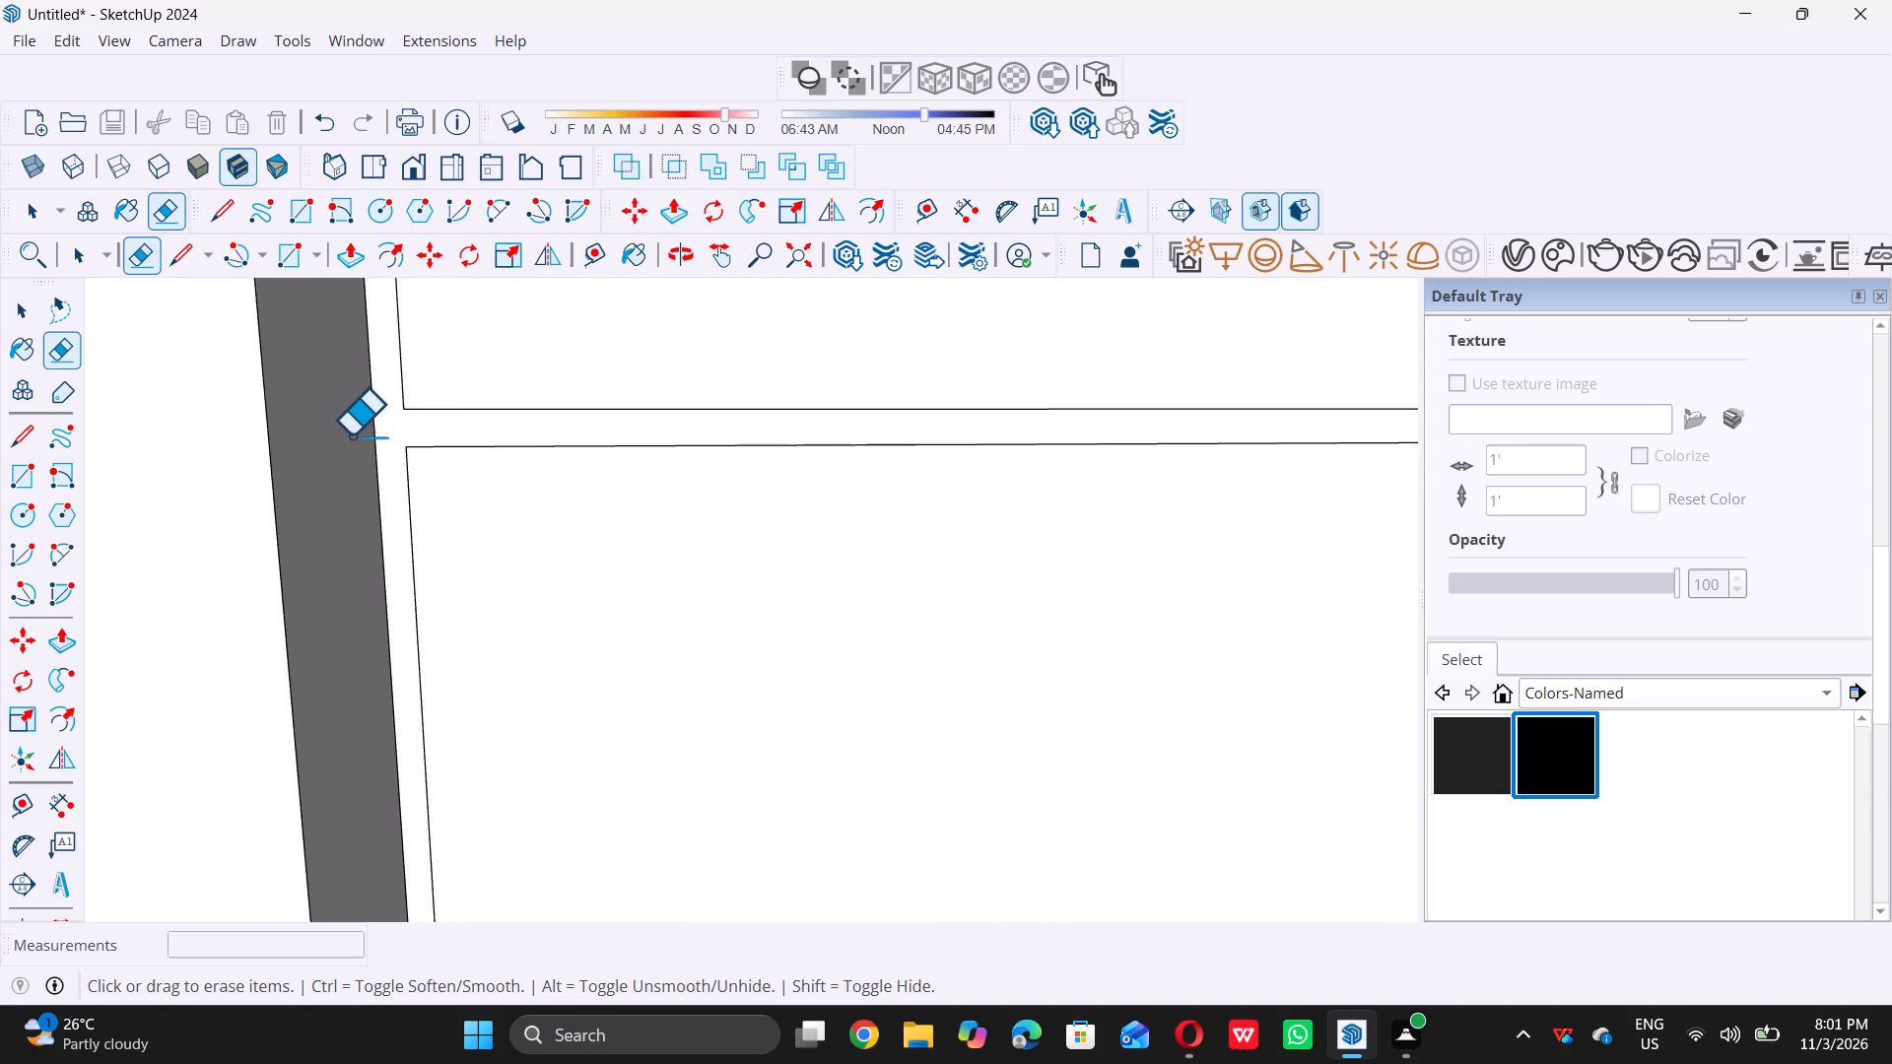
{"action": "scroll", "coordinate": [351, 434], "scroll_direction": "down", "scroll_amount": 13}
{"action": "scroll", "coordinate": [1179, 407], "scroll_direction": "up", "scroll_amount": 6}
{"action": "scroll", "coordinate": [877, 469], "scroll_direction": "up", "scroll_amount": 2}
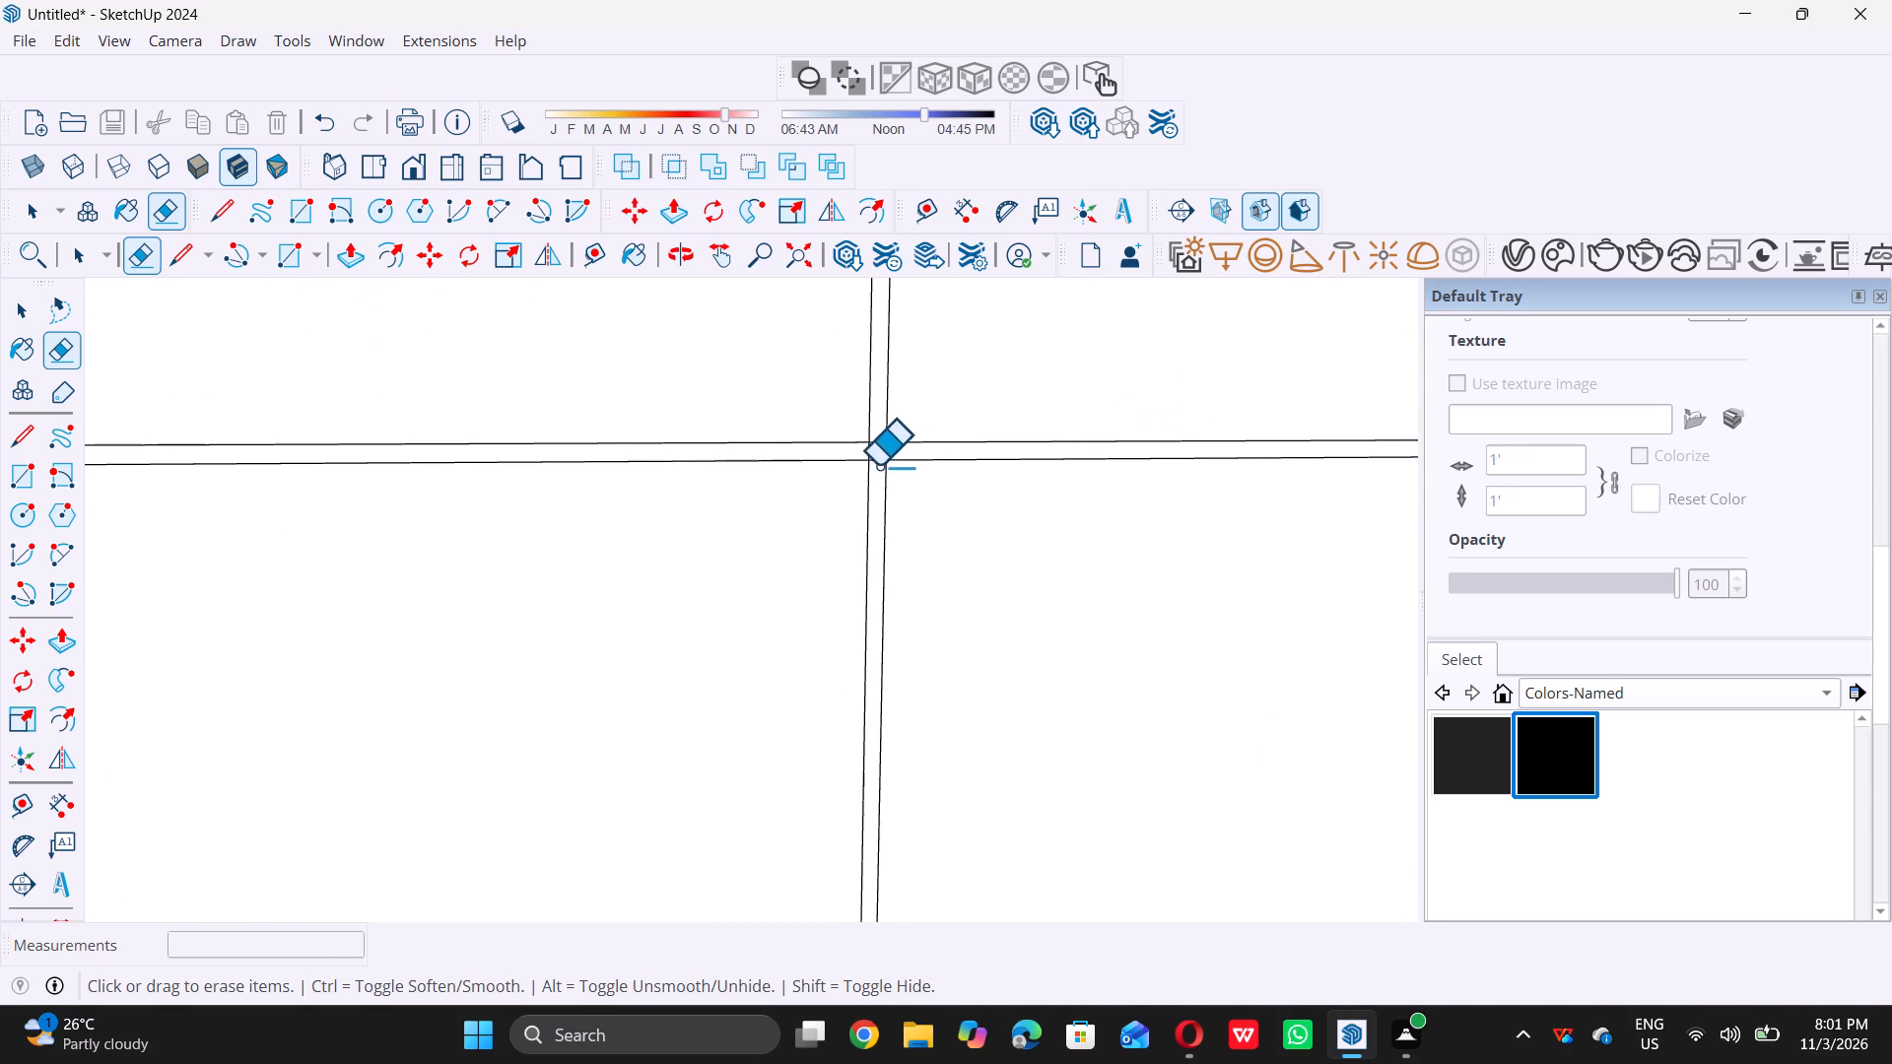
{"action": "scroll", "coordinate": [878, 465], "scroll_direction": "up", "scroll_amount": 8}
{"action": "left_click_drag", "start_coordinate": [816, 441], "coordinate": [873, 437]}
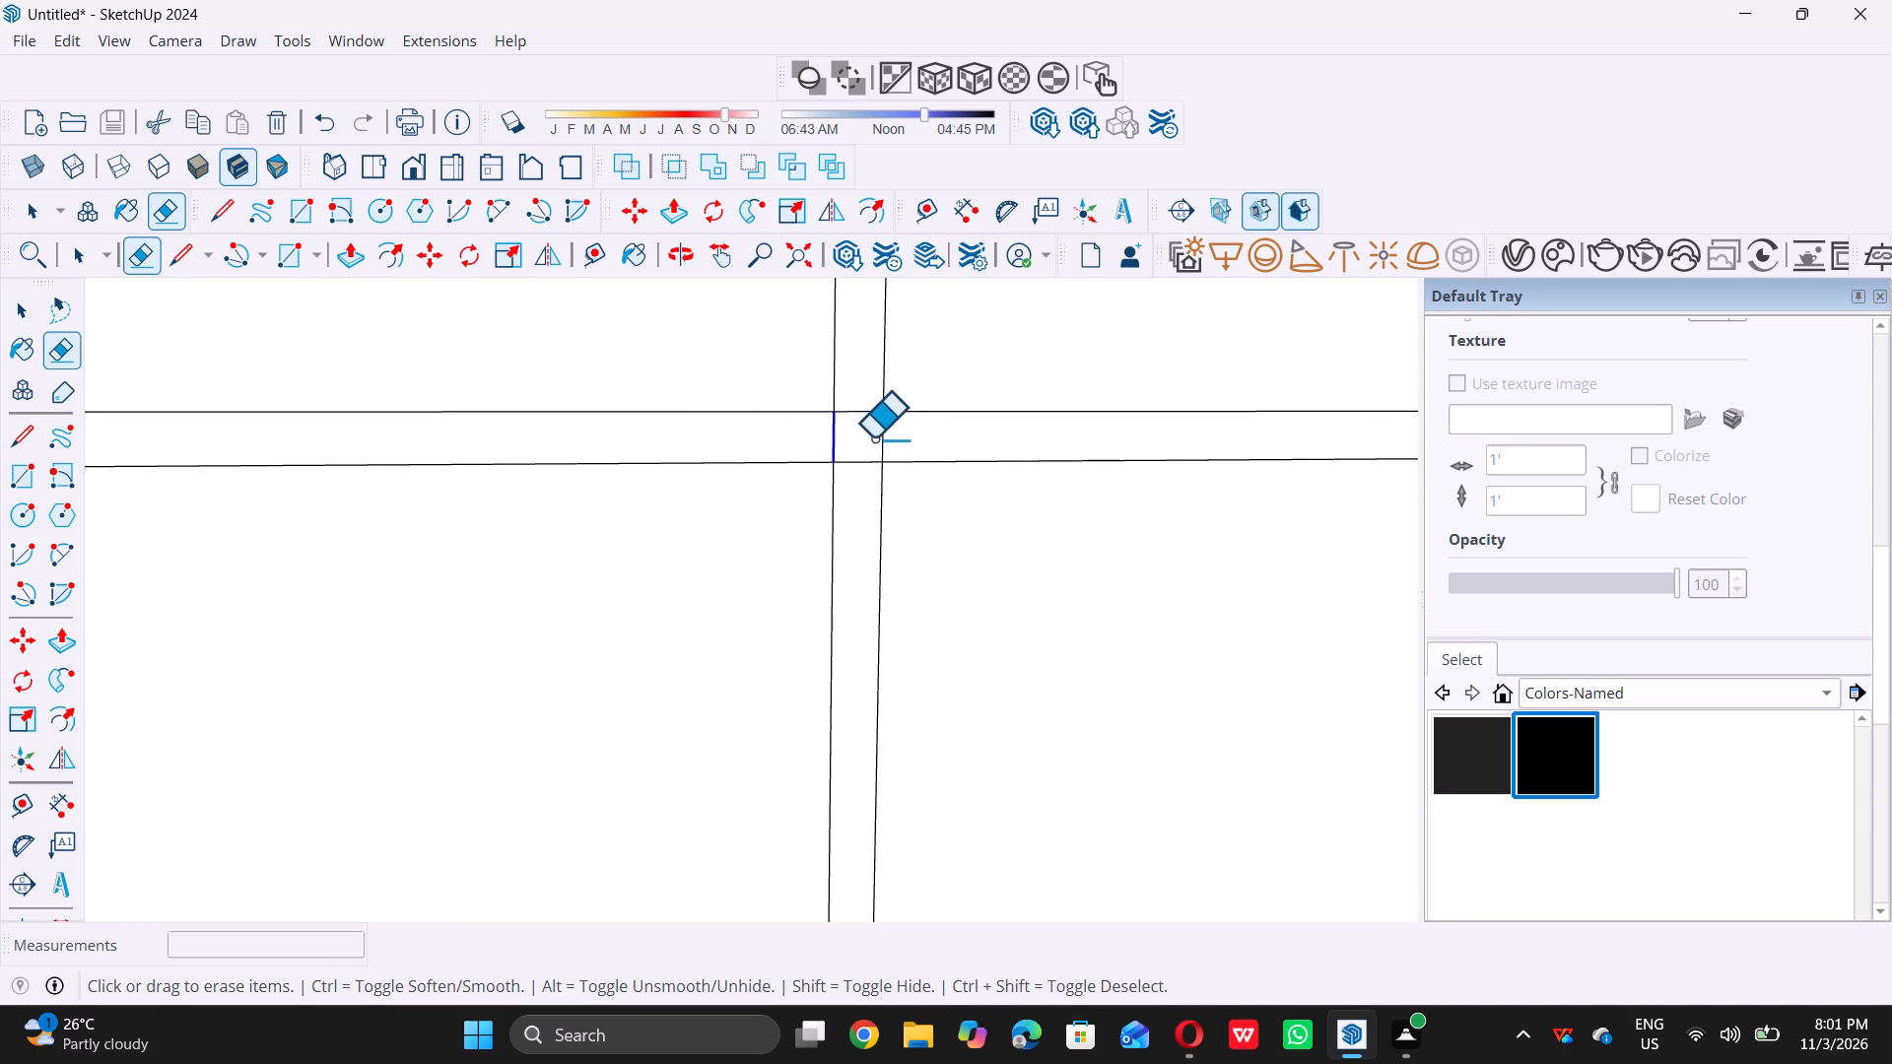
{"action": "left_click_drag", "start_coordinate": [873, 437], "coordinate": [874, 440]}
{"action": "left_click", "coordinate": [874, 440]}
{"action": "left_click", "coordinate": [858, 422]}
{"action": "double_click", "coordinate": [857, 405]}
{"action": "left_click_drag", "start_coordinate": [857, 409], "coordinate": [859, 488]}
{"action": "triple_click", "coordinate": [859, 488]}
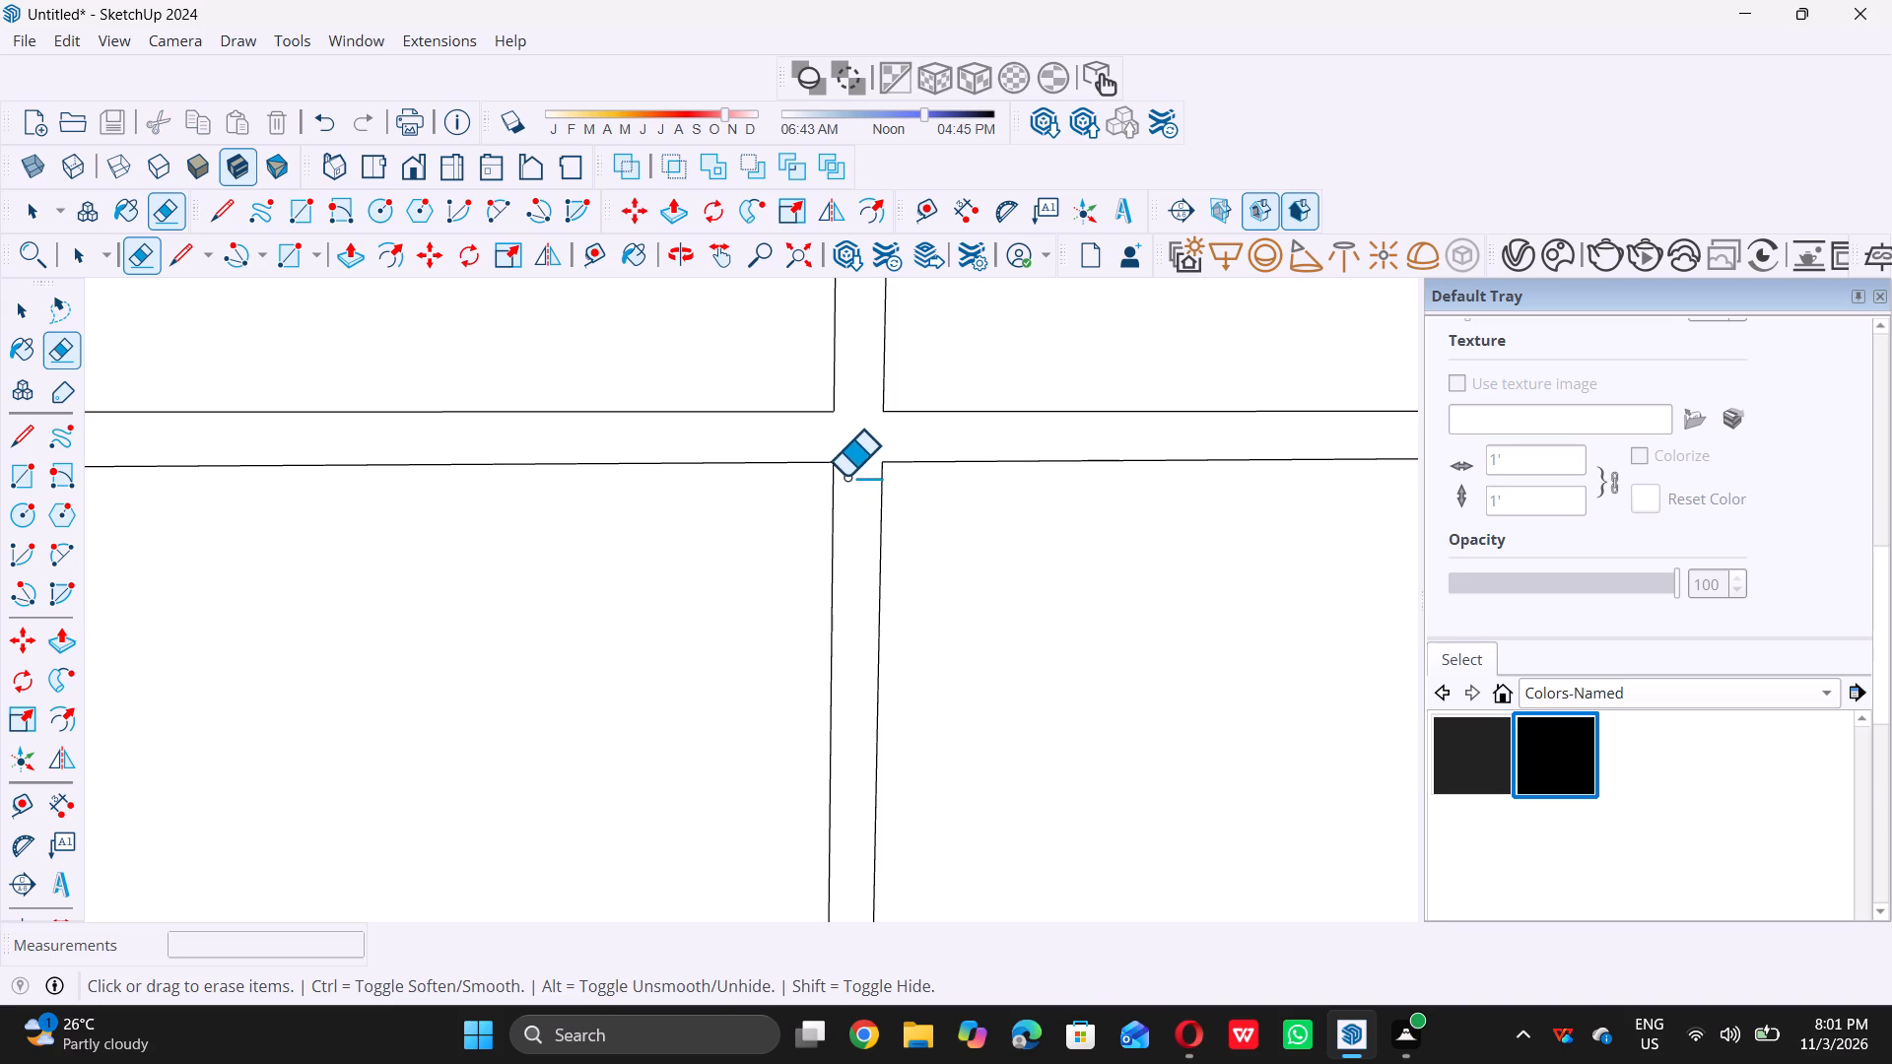
Erase the overlapping edges where the fourth horizontal bar's right end joins the tall window's side frame.
{"action": "scroll", "coordinate": [740, 424], "scroll_direction": "down", "scroll_amount": 20}
{"action": "scroll", "coordinate": [740, 424], "scroll_direction": "down", "scroll_amount": 3}
{"action": "scroll", "coordinate": [997, 490], "scroll_direction": "up", "scroll_amount": 4}
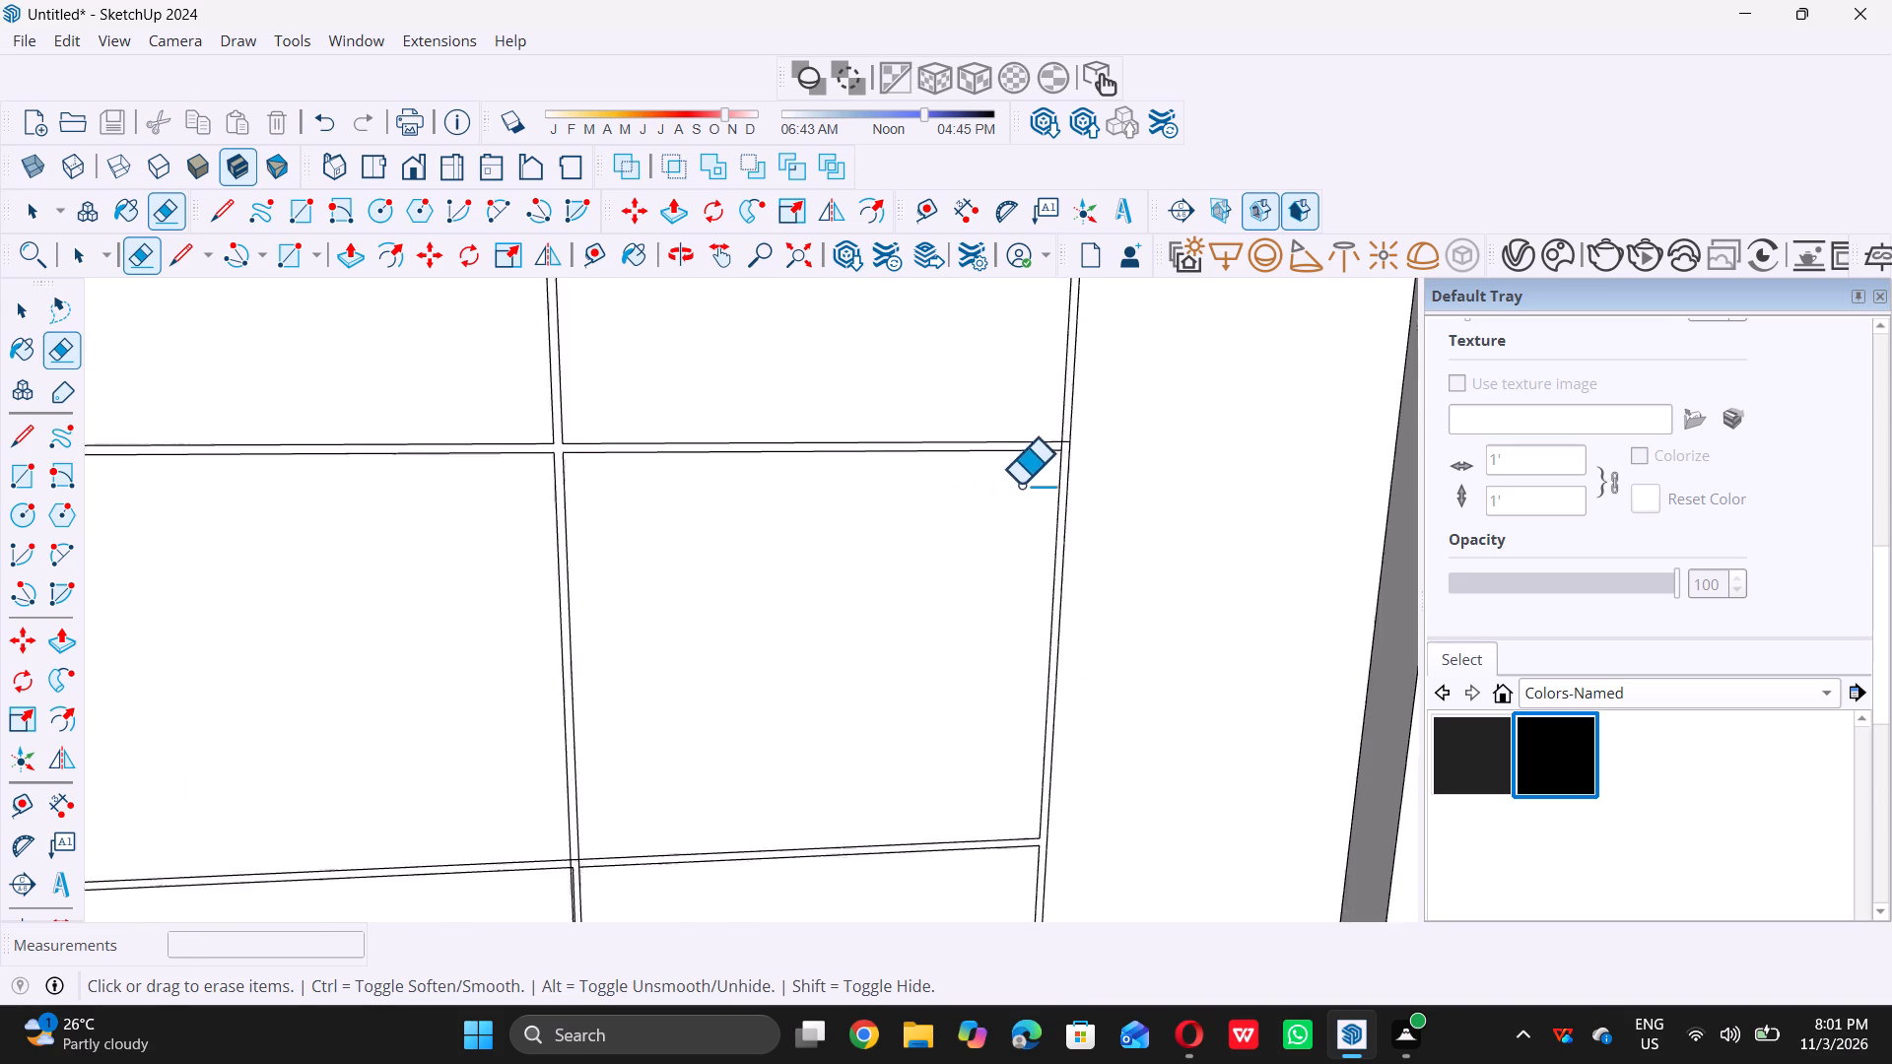
{"action": "scroll", "coordinate": [1140, 432], "scroll_direction": "up", "scroll_amount": 5}
{"action": "scroll", "coordinate": [1055, 423], "scroll_direction": "up", "scroll_amount": 14}
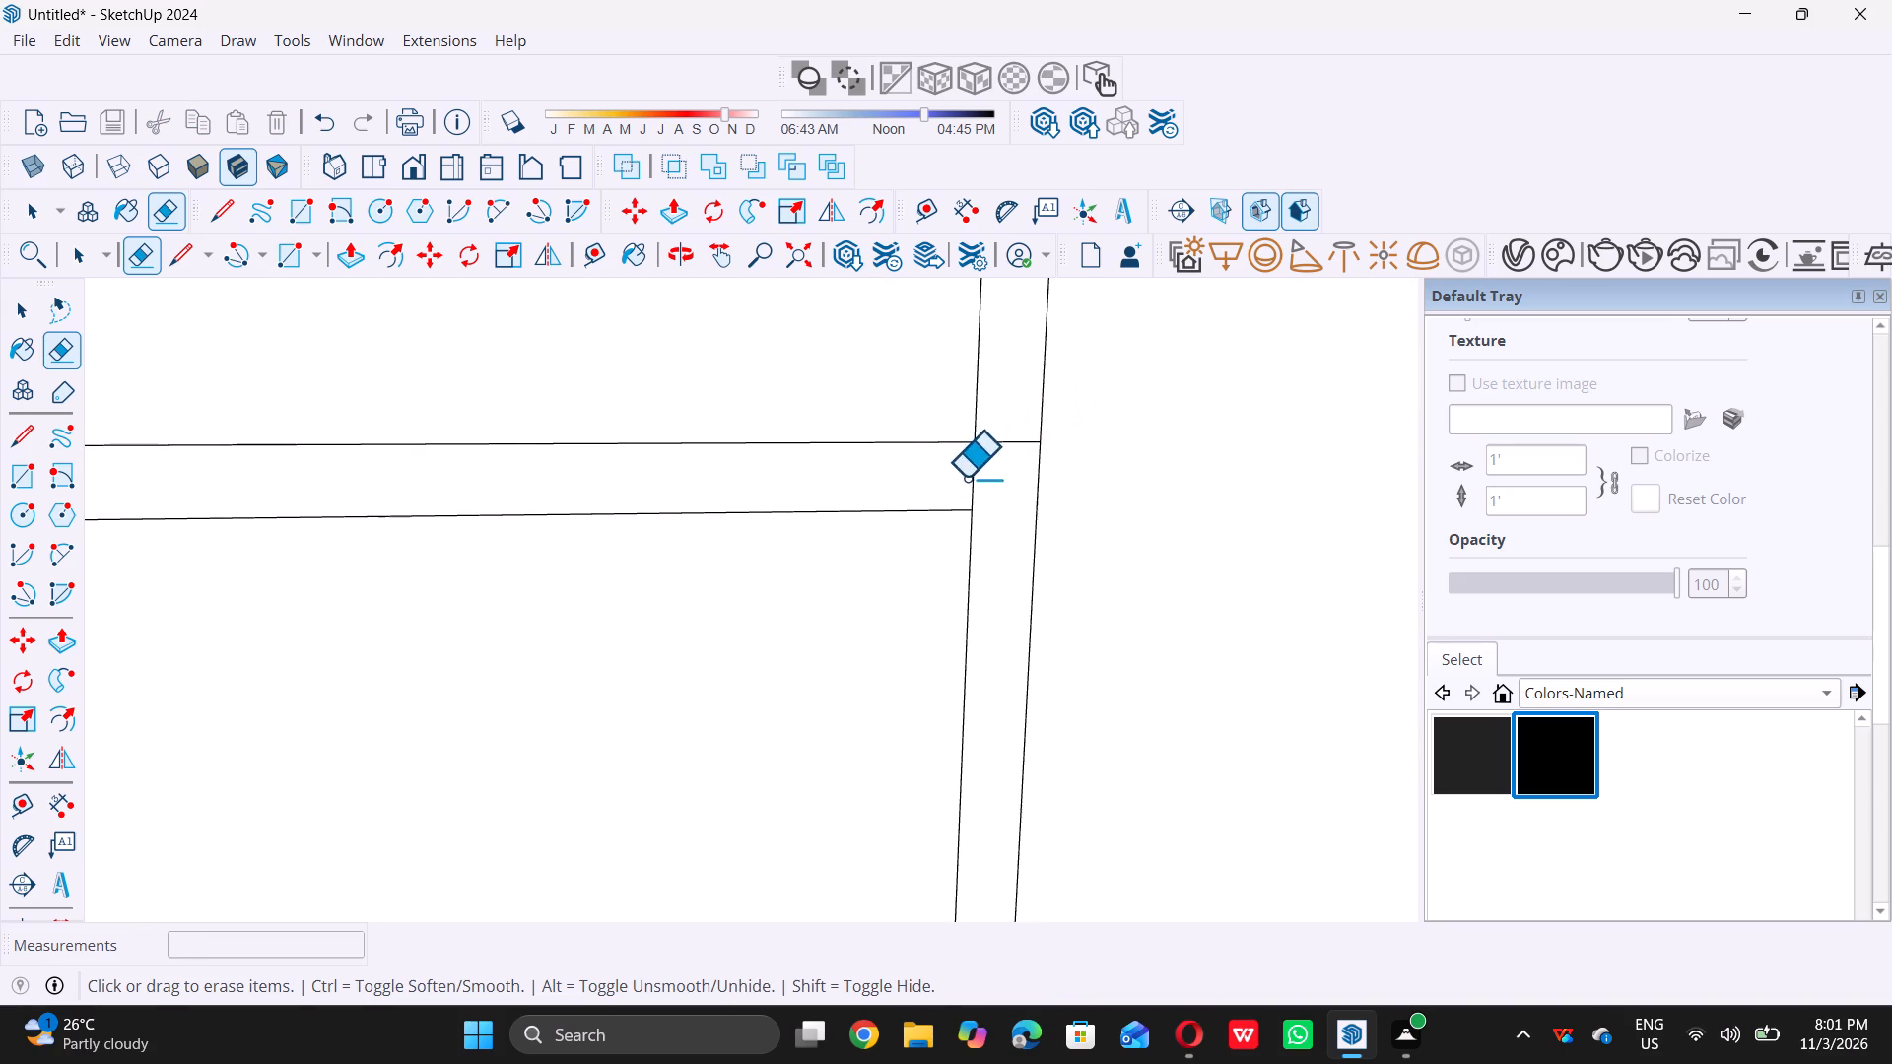
{"action": "left_click_drag", "start_coordinate": [962, 482], "coordinate": [1020, 428]}
{"action": "left_click", "coordinate": [1020, 428]}
Erase the stray duplicate vertical edge inside the central mullion just below the fifth horizontal bar.
{"action": "scroll", "coordinate": [1008, 426], "scroll_direction": "down", "scroll_amount": 10}
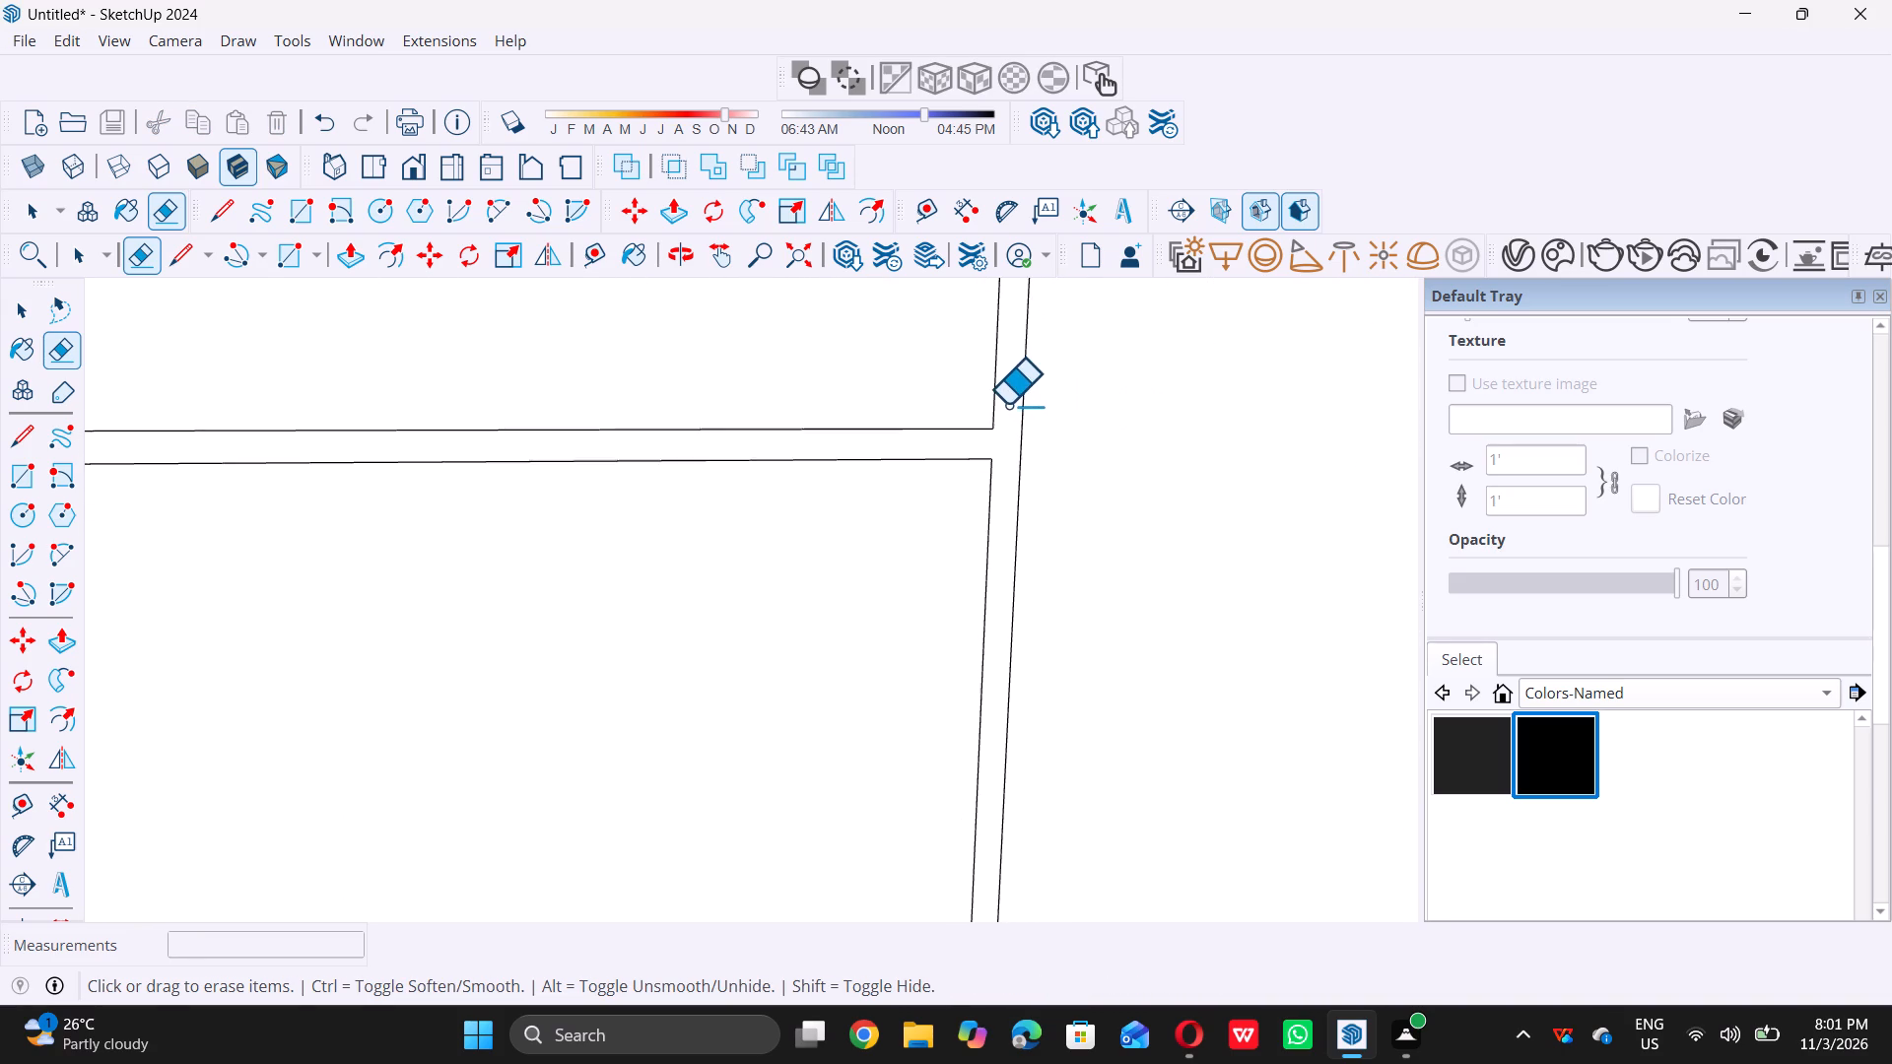
{"action": "scroll", "coordinate": [1007, 404], "scroll_direction": "down", "scroll_amount": 20}
{"action": "scroll", "coordinate": [1007, 404], "scroll_direction": "down", "scroll_amount": 9}
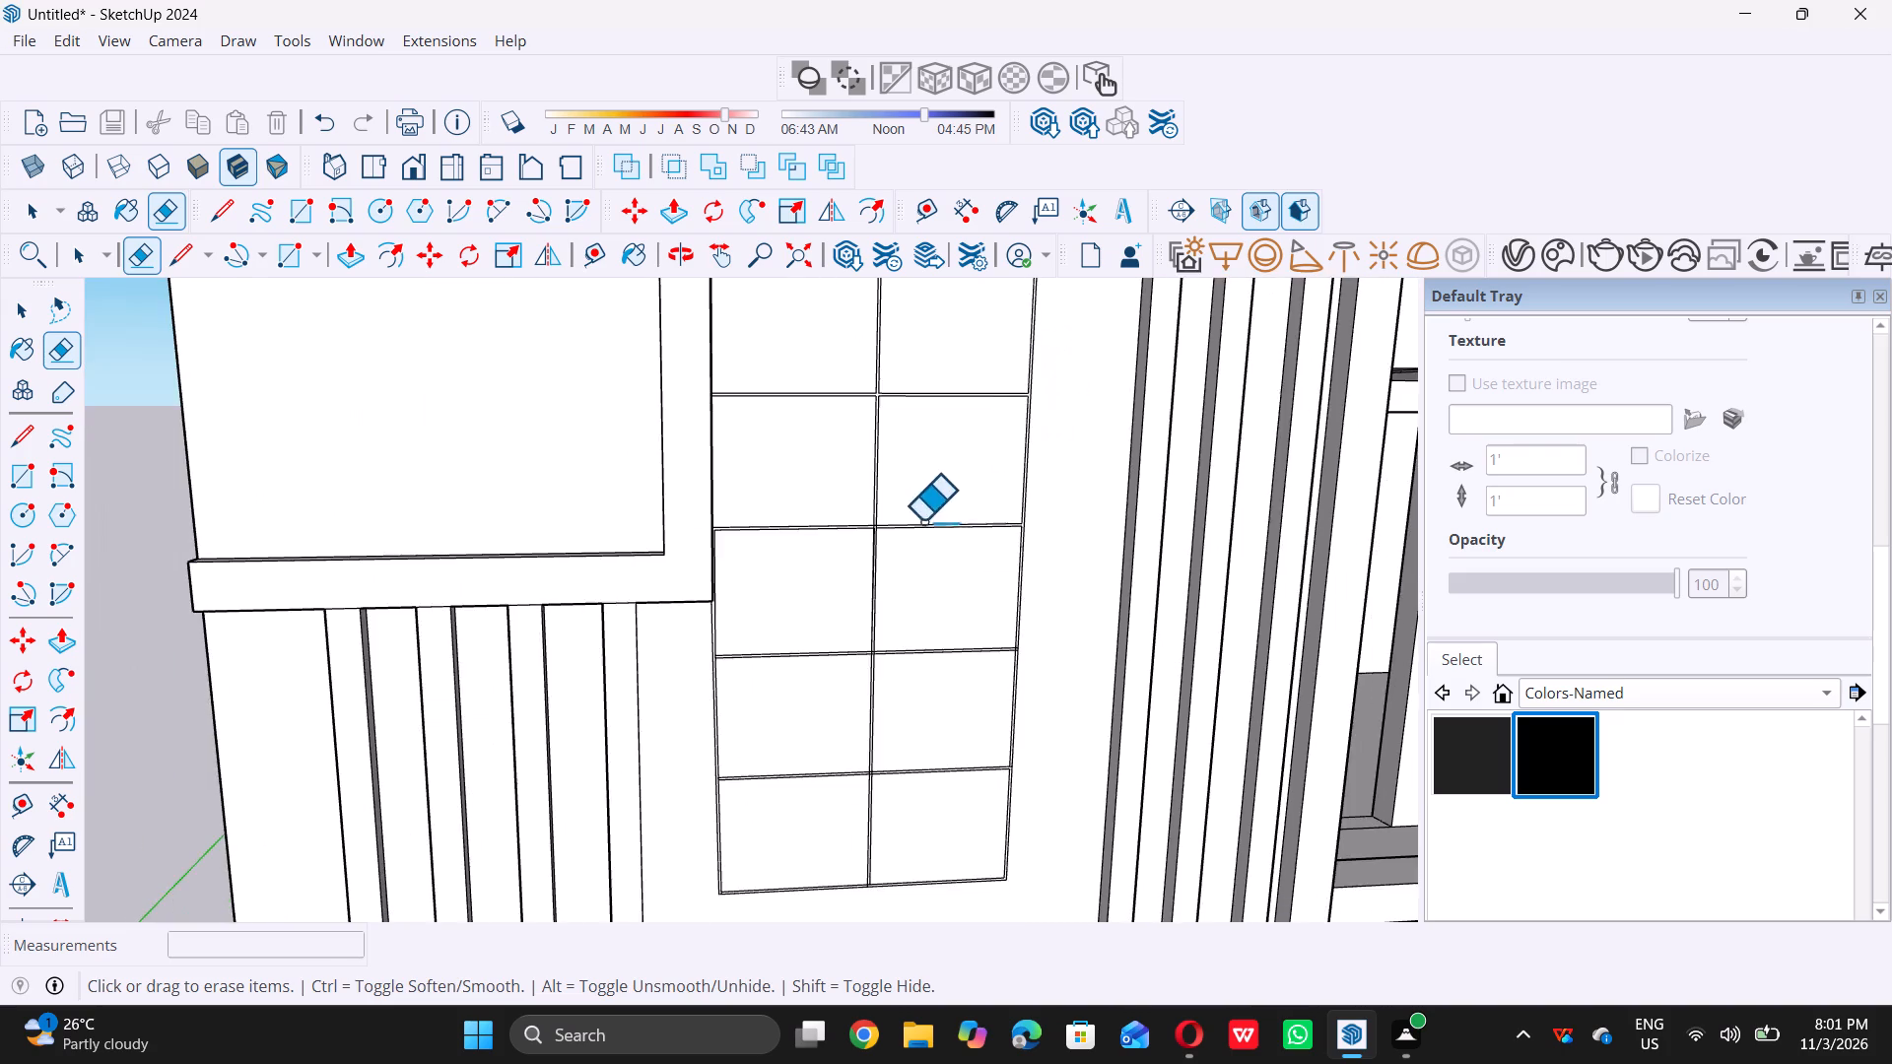
{"action": "scroll", "coordinate": [883, 522], "scroll_direction": "up", "scroll_amount": 6}
{"action": "scroll", "coordinate": [718, 549], "scroll_direction": "up", "scroll_amount": 5}
{"action": "scroll", "coordinate": [475, 500], "scroll_direction": "up", "scroll_amount": 6}
{"action": "scroll", "coordinate": [563, 514], "scroll_direction": "up", "scroll_amount": 5}
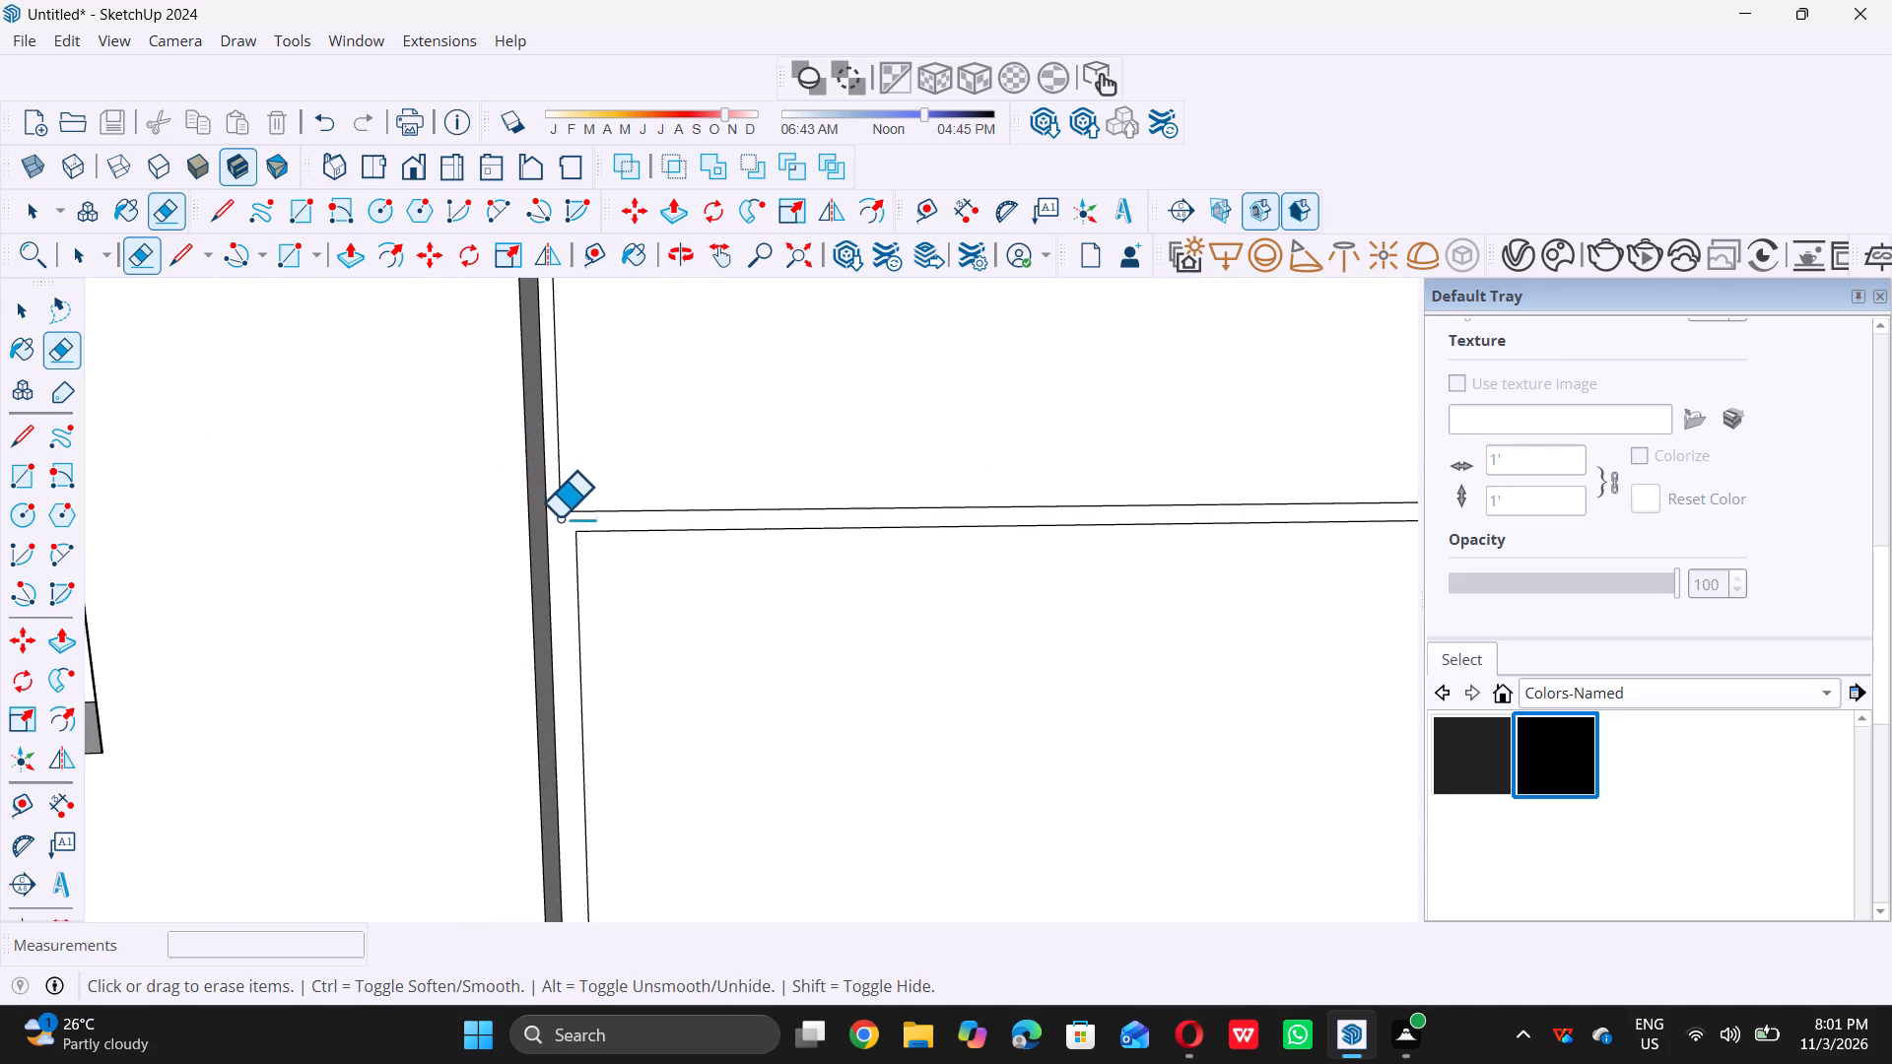
{"action": "scroll", "coordinate": [559, 517], "scroll_direction": "up", "scroll_amount": 7}
{"action": "scroll", "coordinate": [542, 496], "scroll_direction": "down", "scroll_amount": 12}
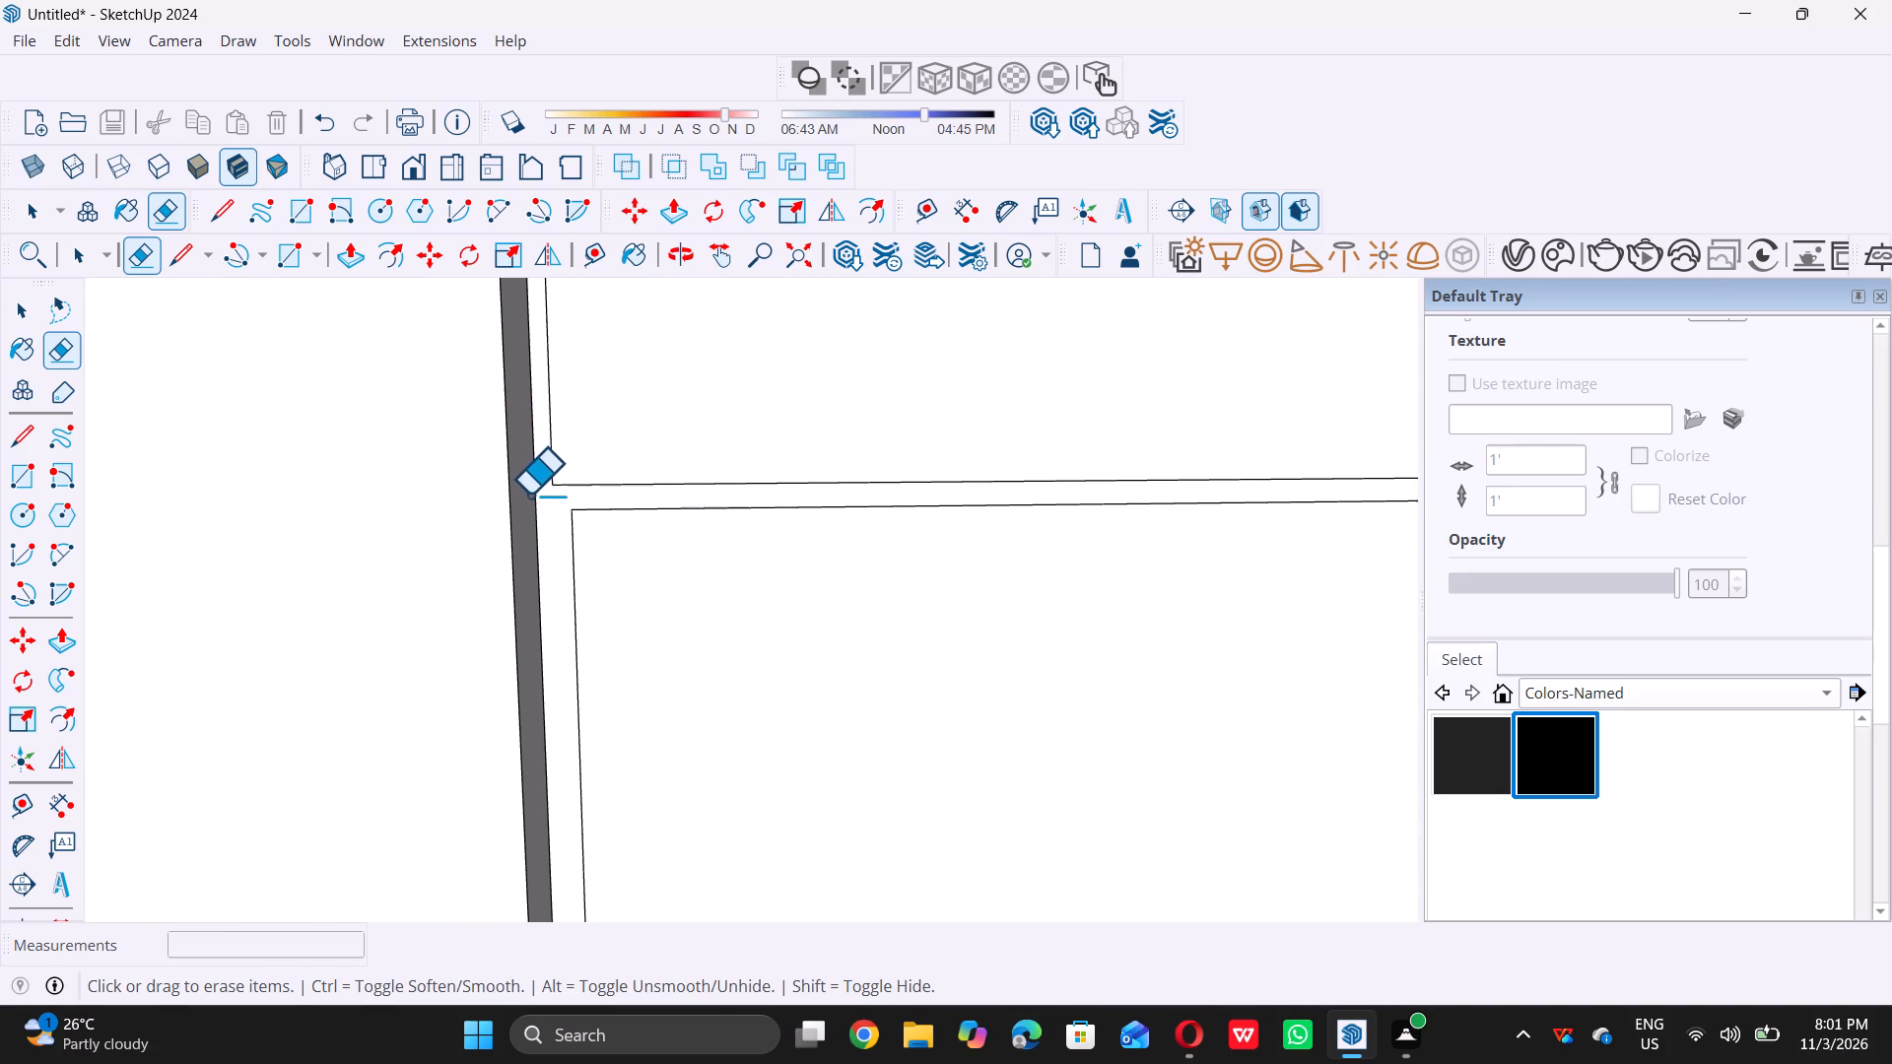
{"action": "scroll", "coordinate": [529, 494], "scroll_direction": "down", "scroll_amount": 13}
{"action": "scroll", "coordinate": [908, 477], "scroll_direction": "up", "scroll_amount": 11}
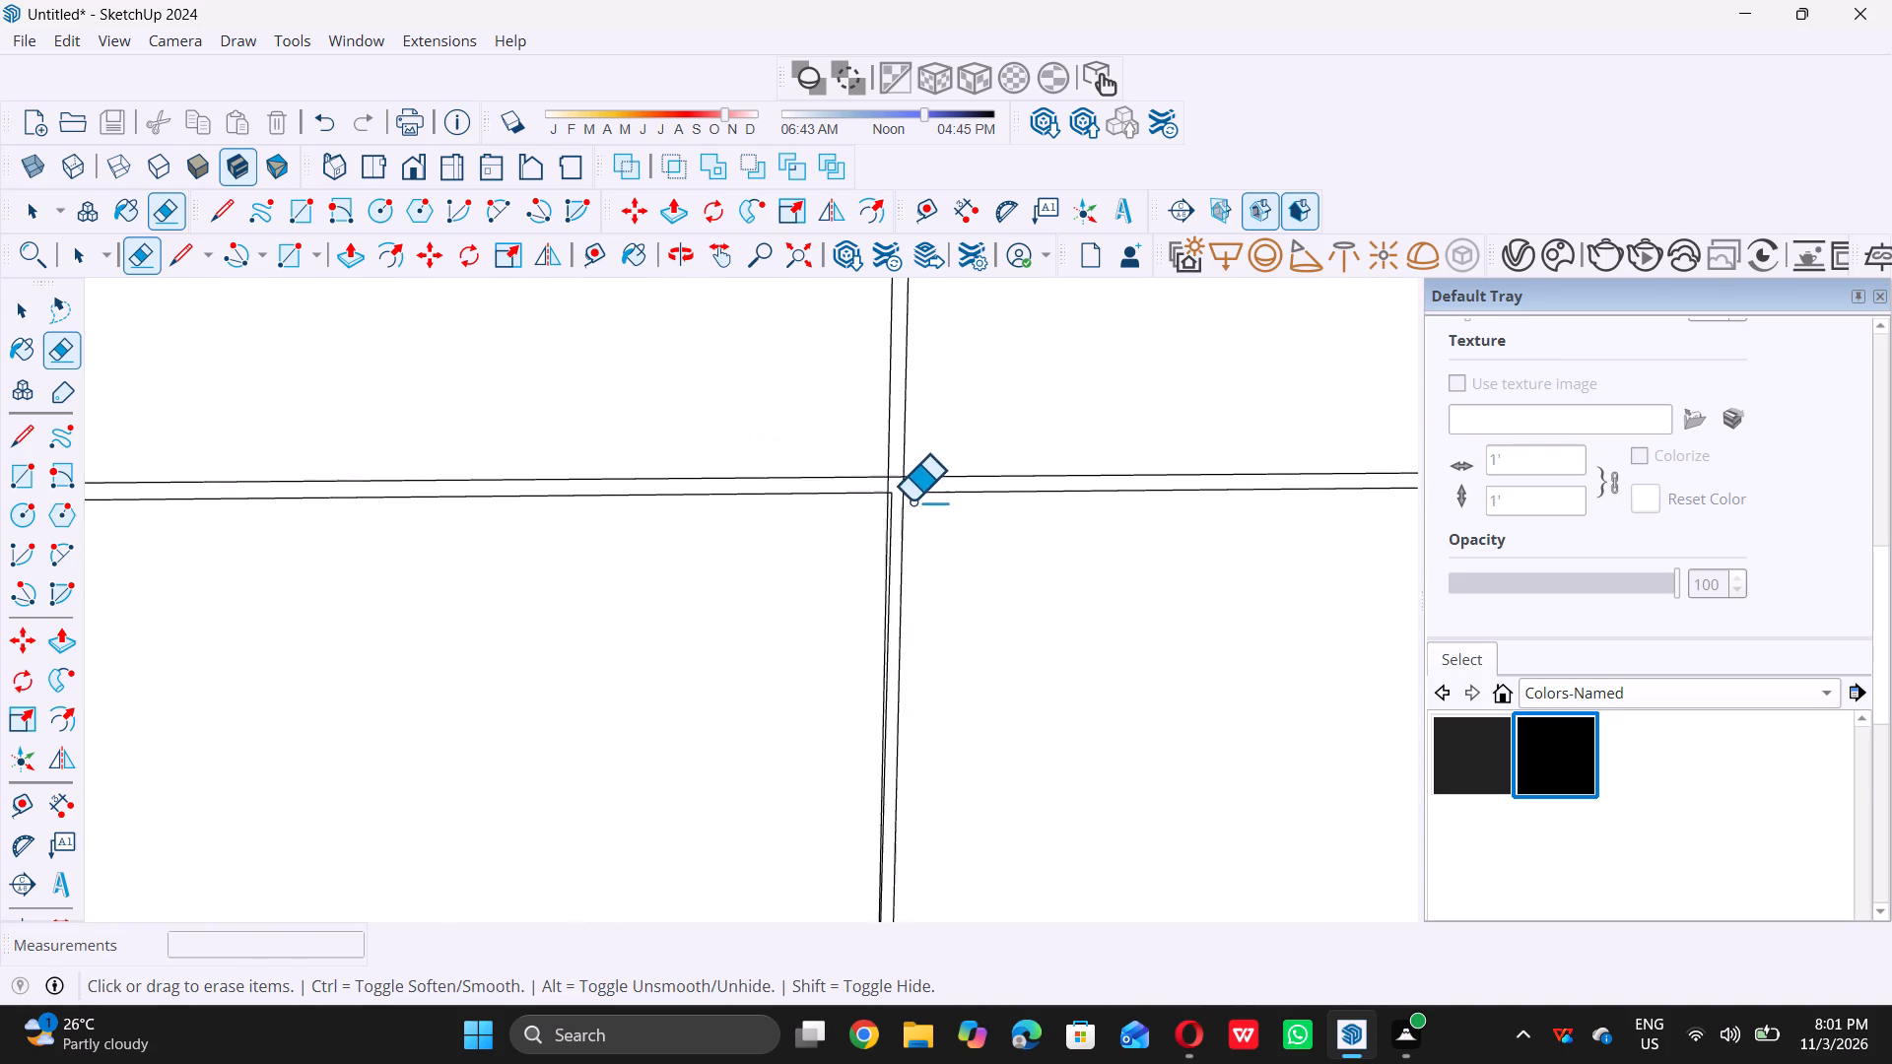
{"action": "scroll", "coordinate": [915, 497], "scroll_direction": "up", "scroll_amount": 14}
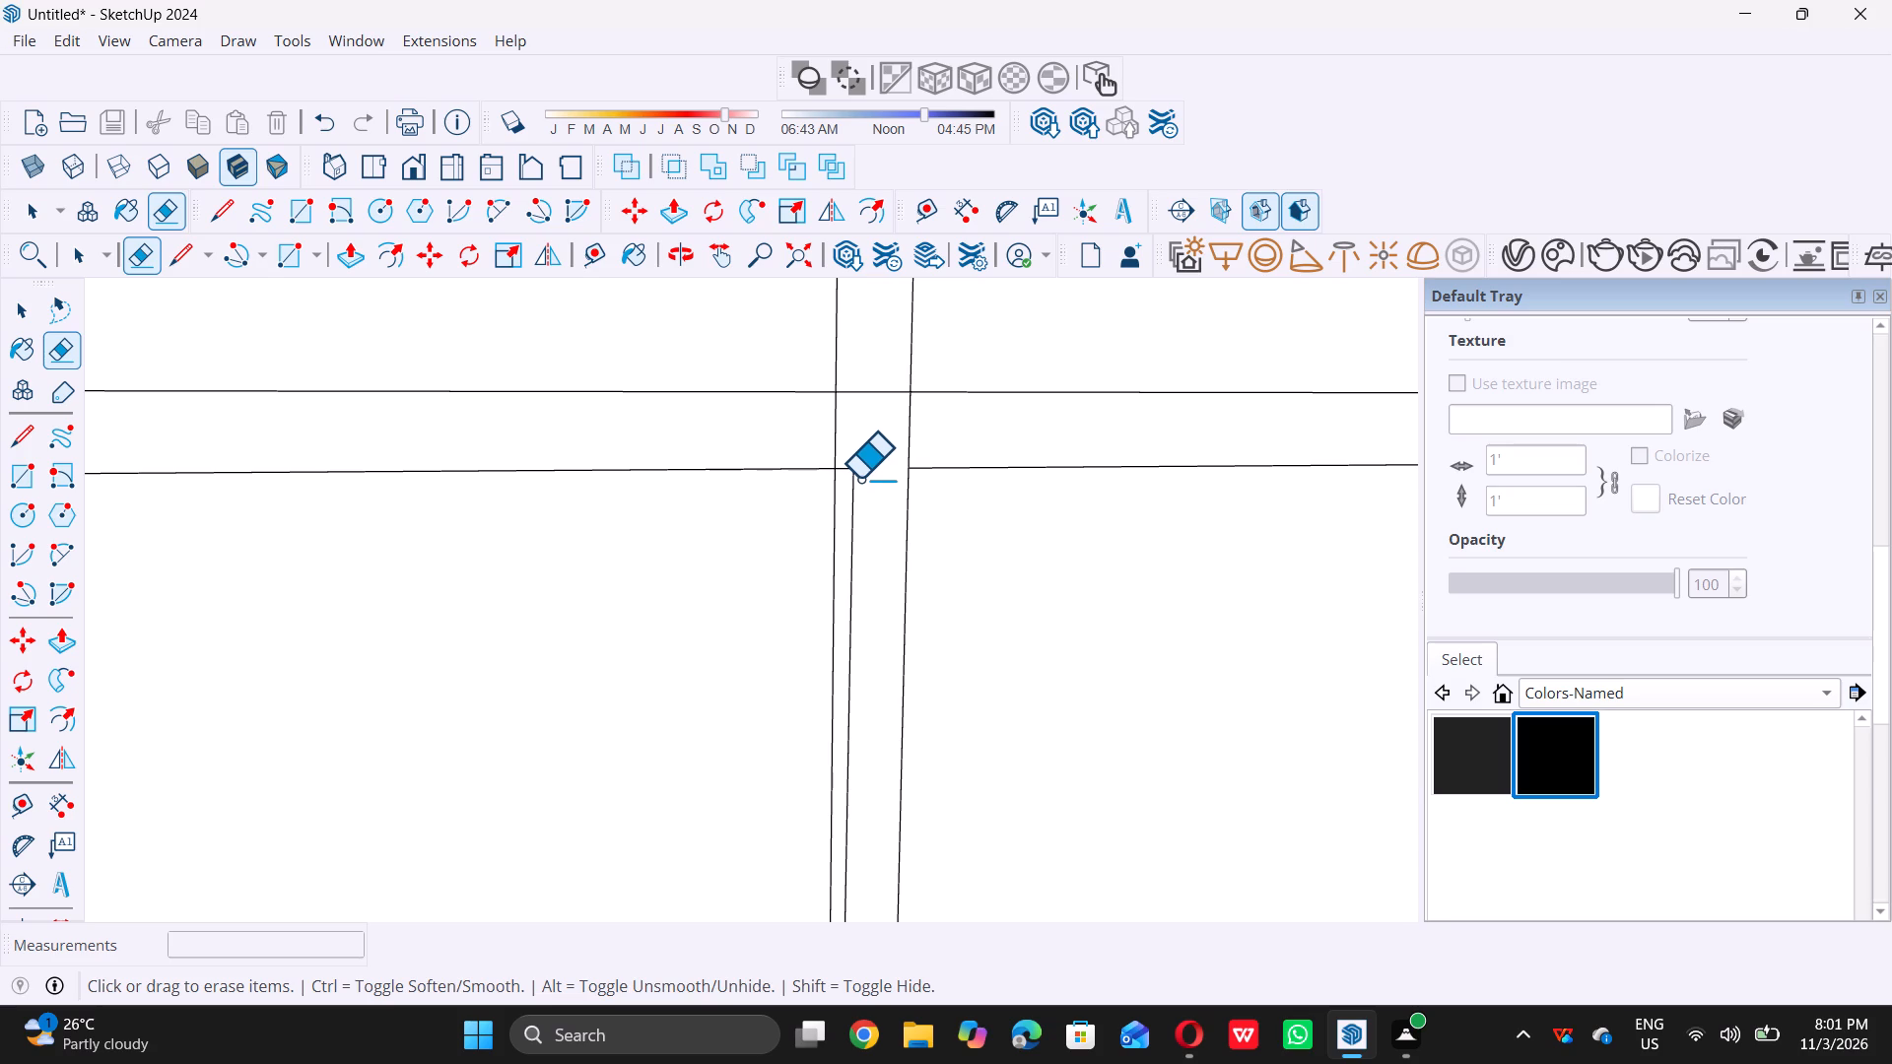
{"action": "left_click", "coordinate": [852, 478]}
{"action": "left_click", "coordinate": [852, 477]}
{"action": "triple_click", "coordinate": [848, 472]}
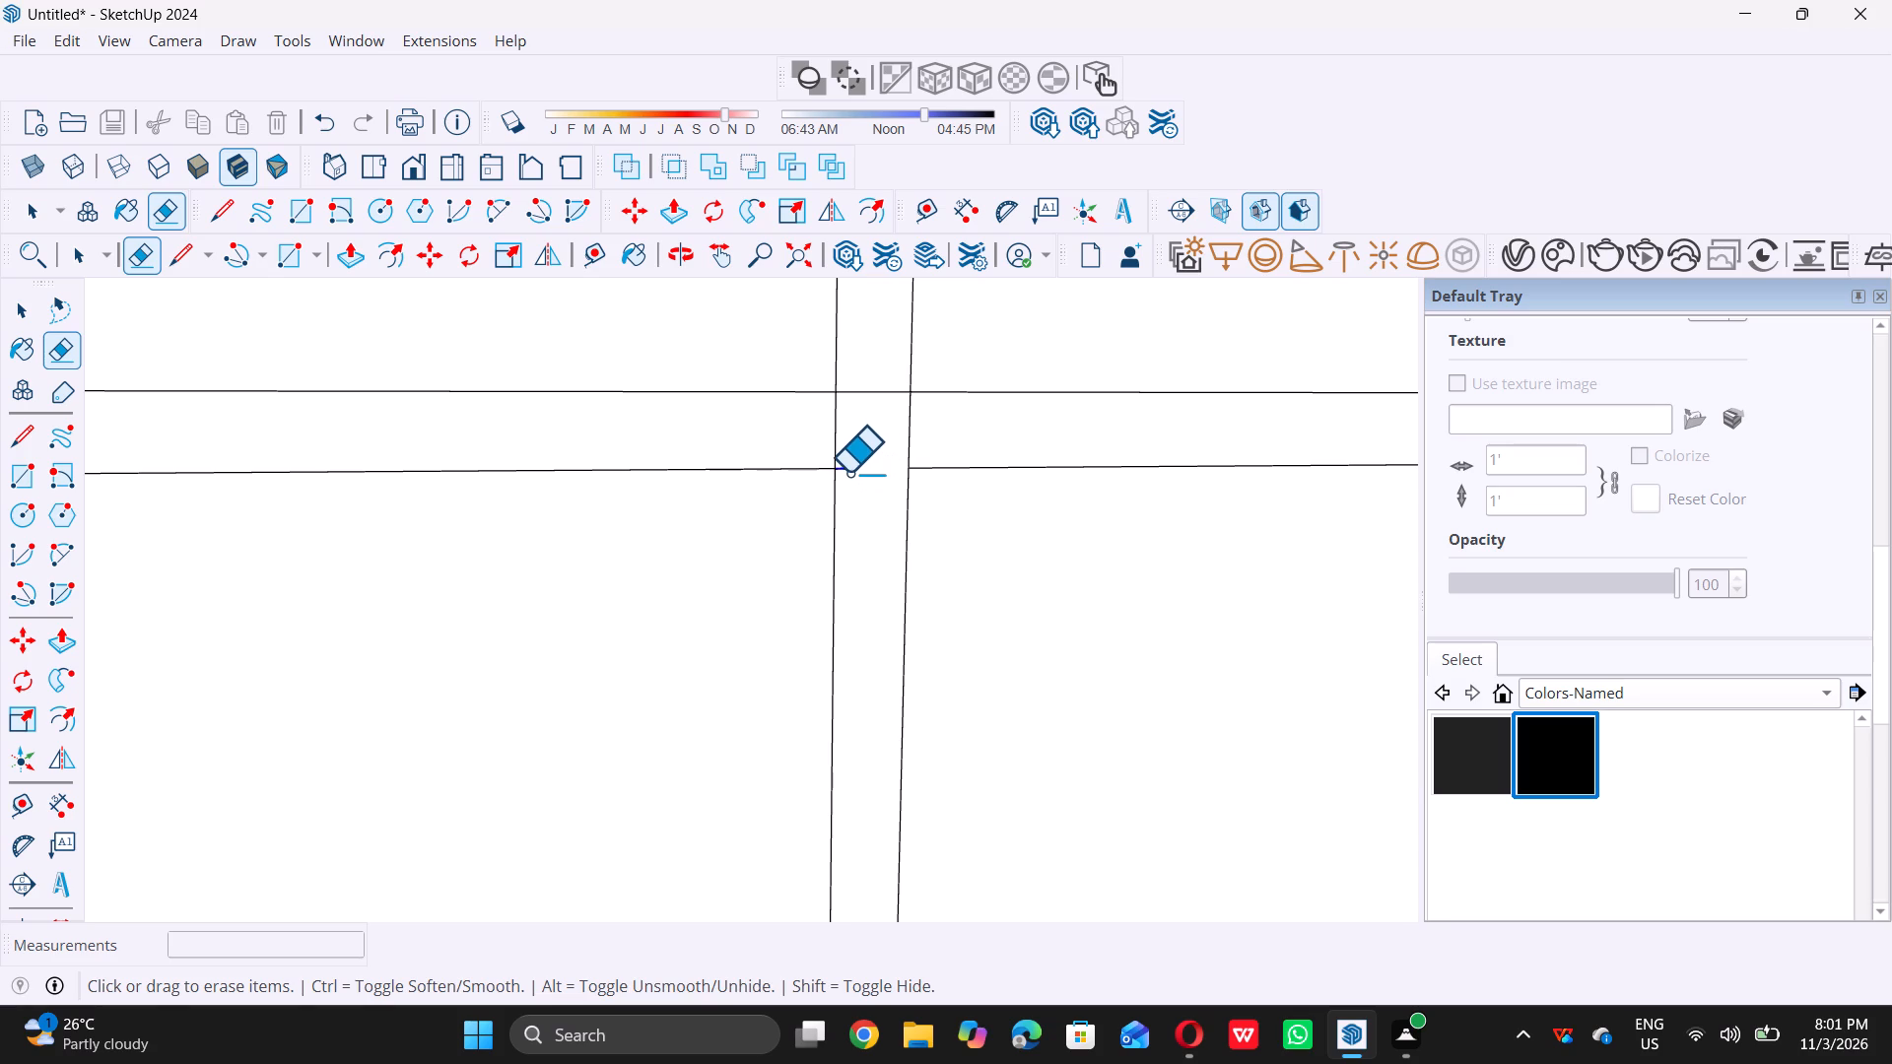
Erase the crossing edges inside the joint between the fifth horizontal bar and the tall window's central mullion.
{"action": "left_click", "coordinate": [871, 388]}
{"action": "left_click_drag", "start_coordinate": [870, 388], "coordinate": [953, 404]}
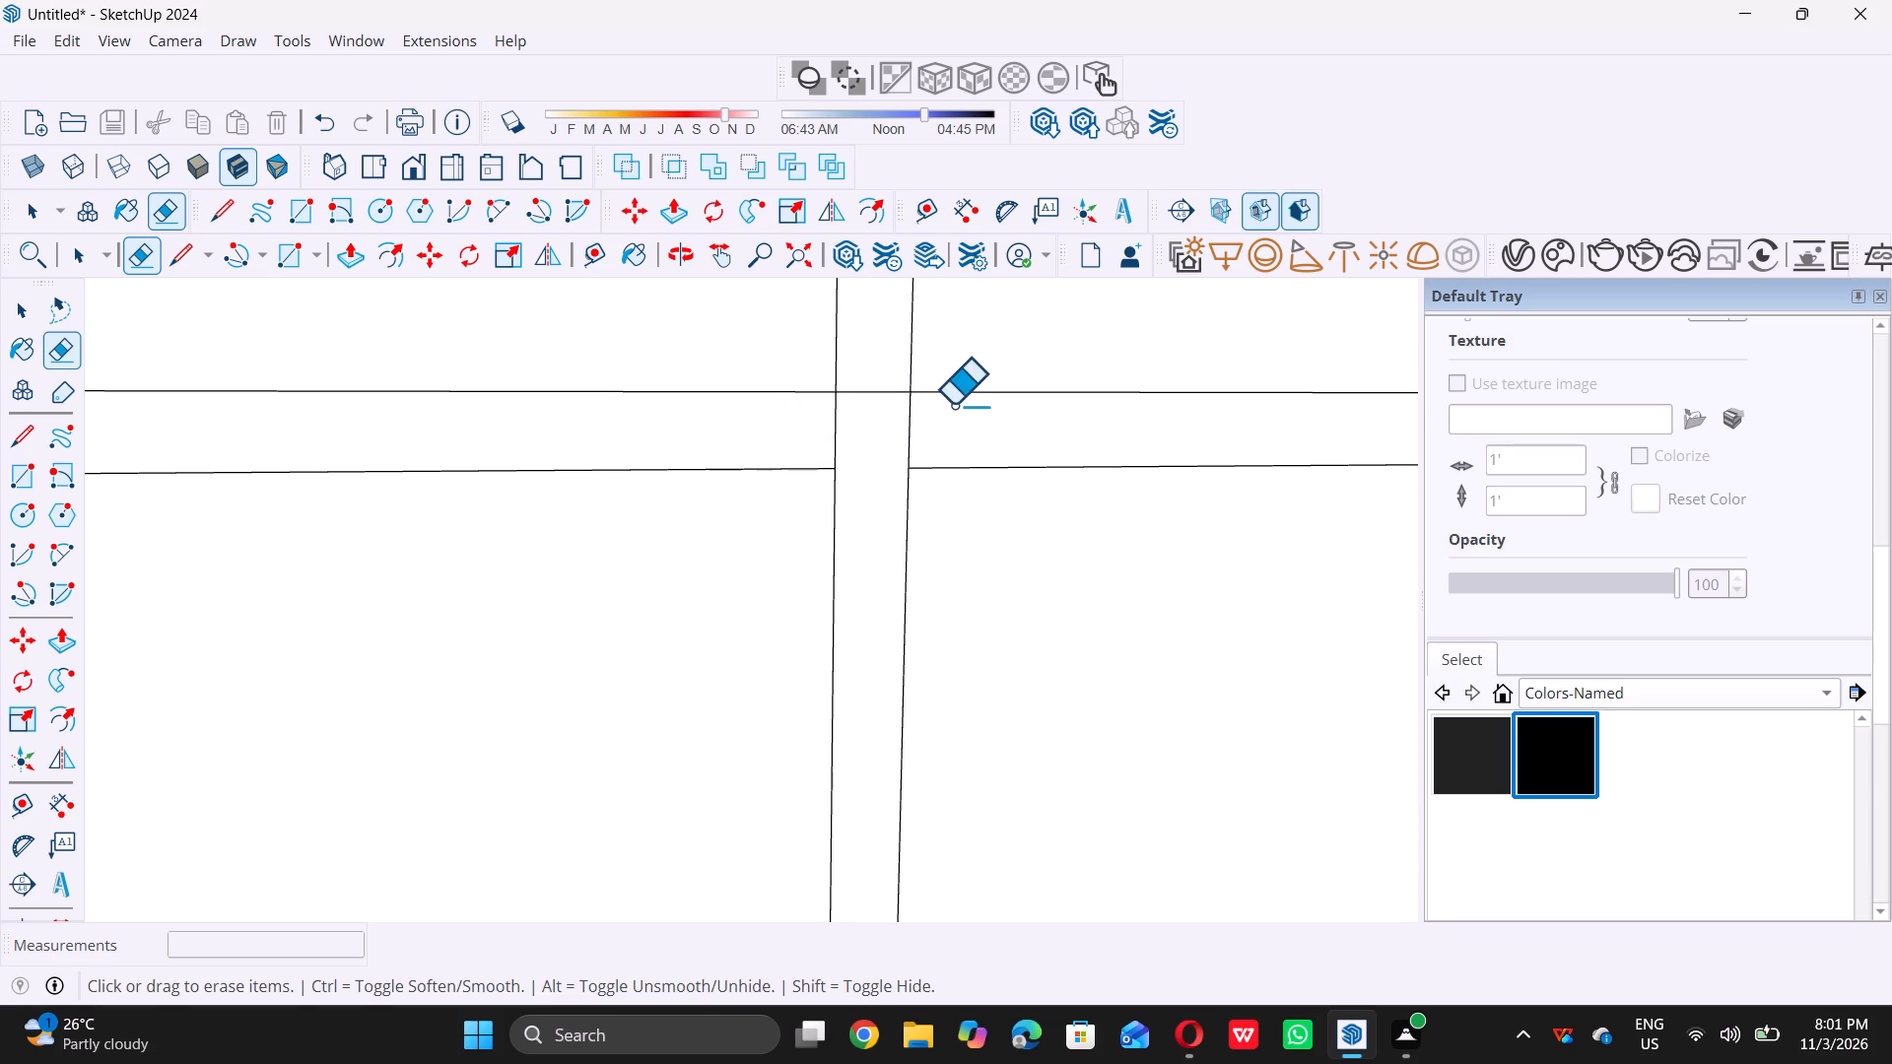
{"action": "left_click_drag", "start_coordinate": [953, 404], "coordinate": [831, 455]}
{"action": "left_click", "coordinate": [830, 454]}
{"action": "scroll", "coordinate": [810, 437], "scroll_direction": "up", "scroll_amount": 4}
{"action": "left_click_drag", "start_coordinate": [806, 432], "coordinate": [920, 372]}
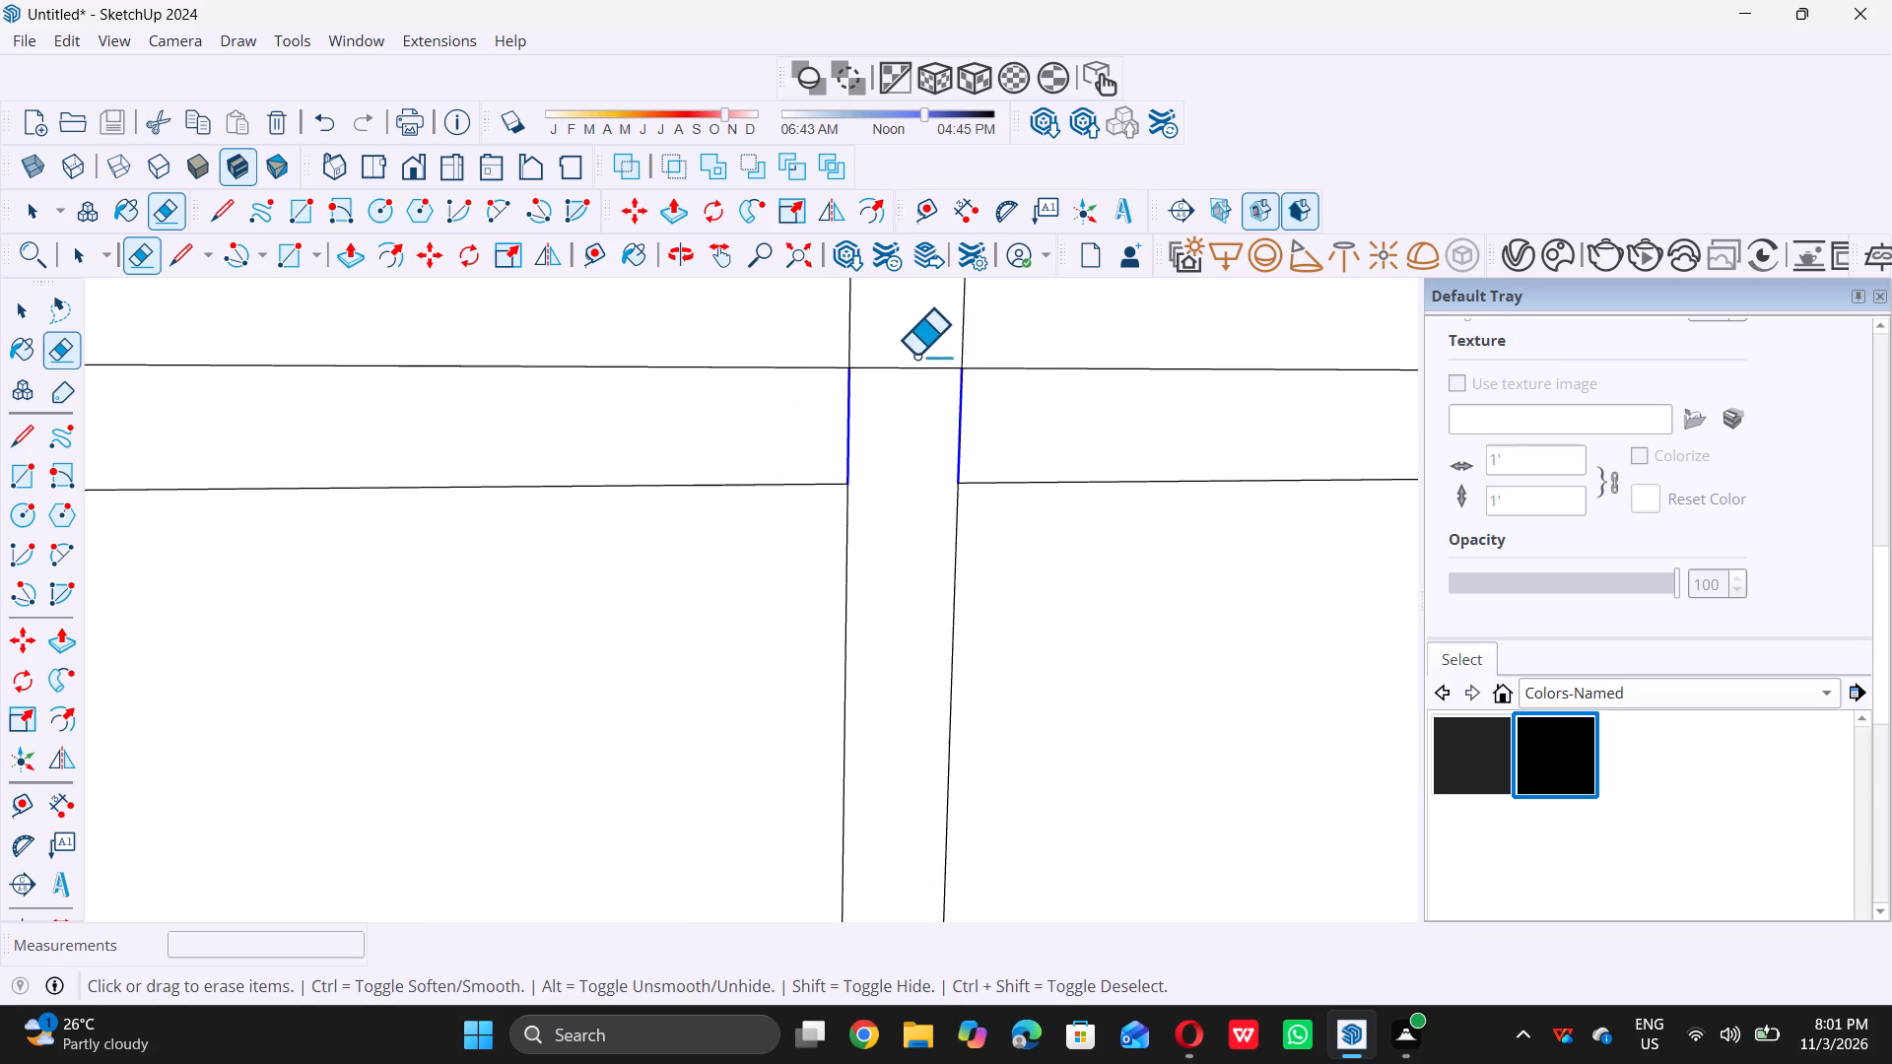
{"action": "left_click_drag", "start_coordinate": [914, 345], "coordinate": [909, 405]}
{"action": "left_click_drag", "start_coordinate": [907, 405], "coordinate": [907, 396]}
Erase the overlapping edge where the sixth horizontal bar's left end joins the tall window's side frame.
{"action": "scroll", "coordinate": [902, 393], "scroll_direction": "down", "scroll_amount": 17}
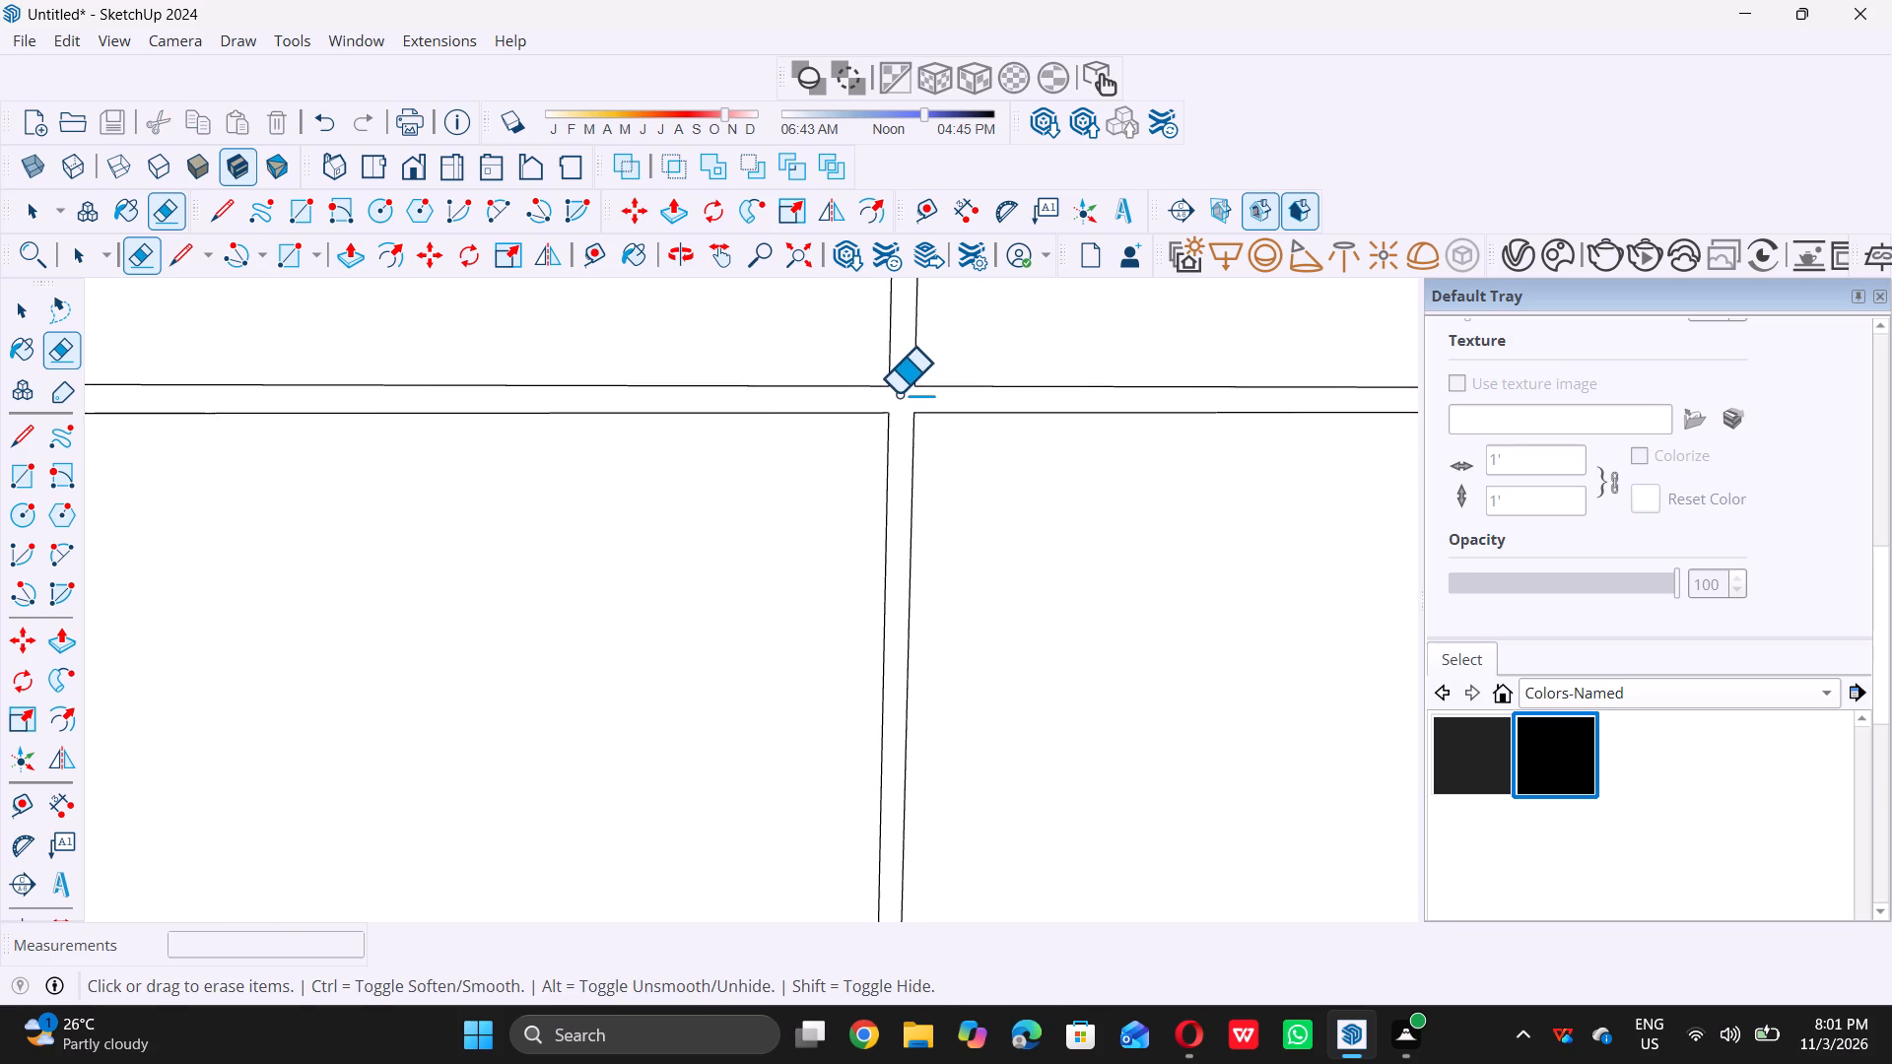
{"action": "scroll", "coordinate": [898, 393], "scroll_direction": "down", "scroll_amount": 14}
{"action": "scroll", "coordinate": [1288, 412], "scroll_direction": "up", "scroll_amount": 2}
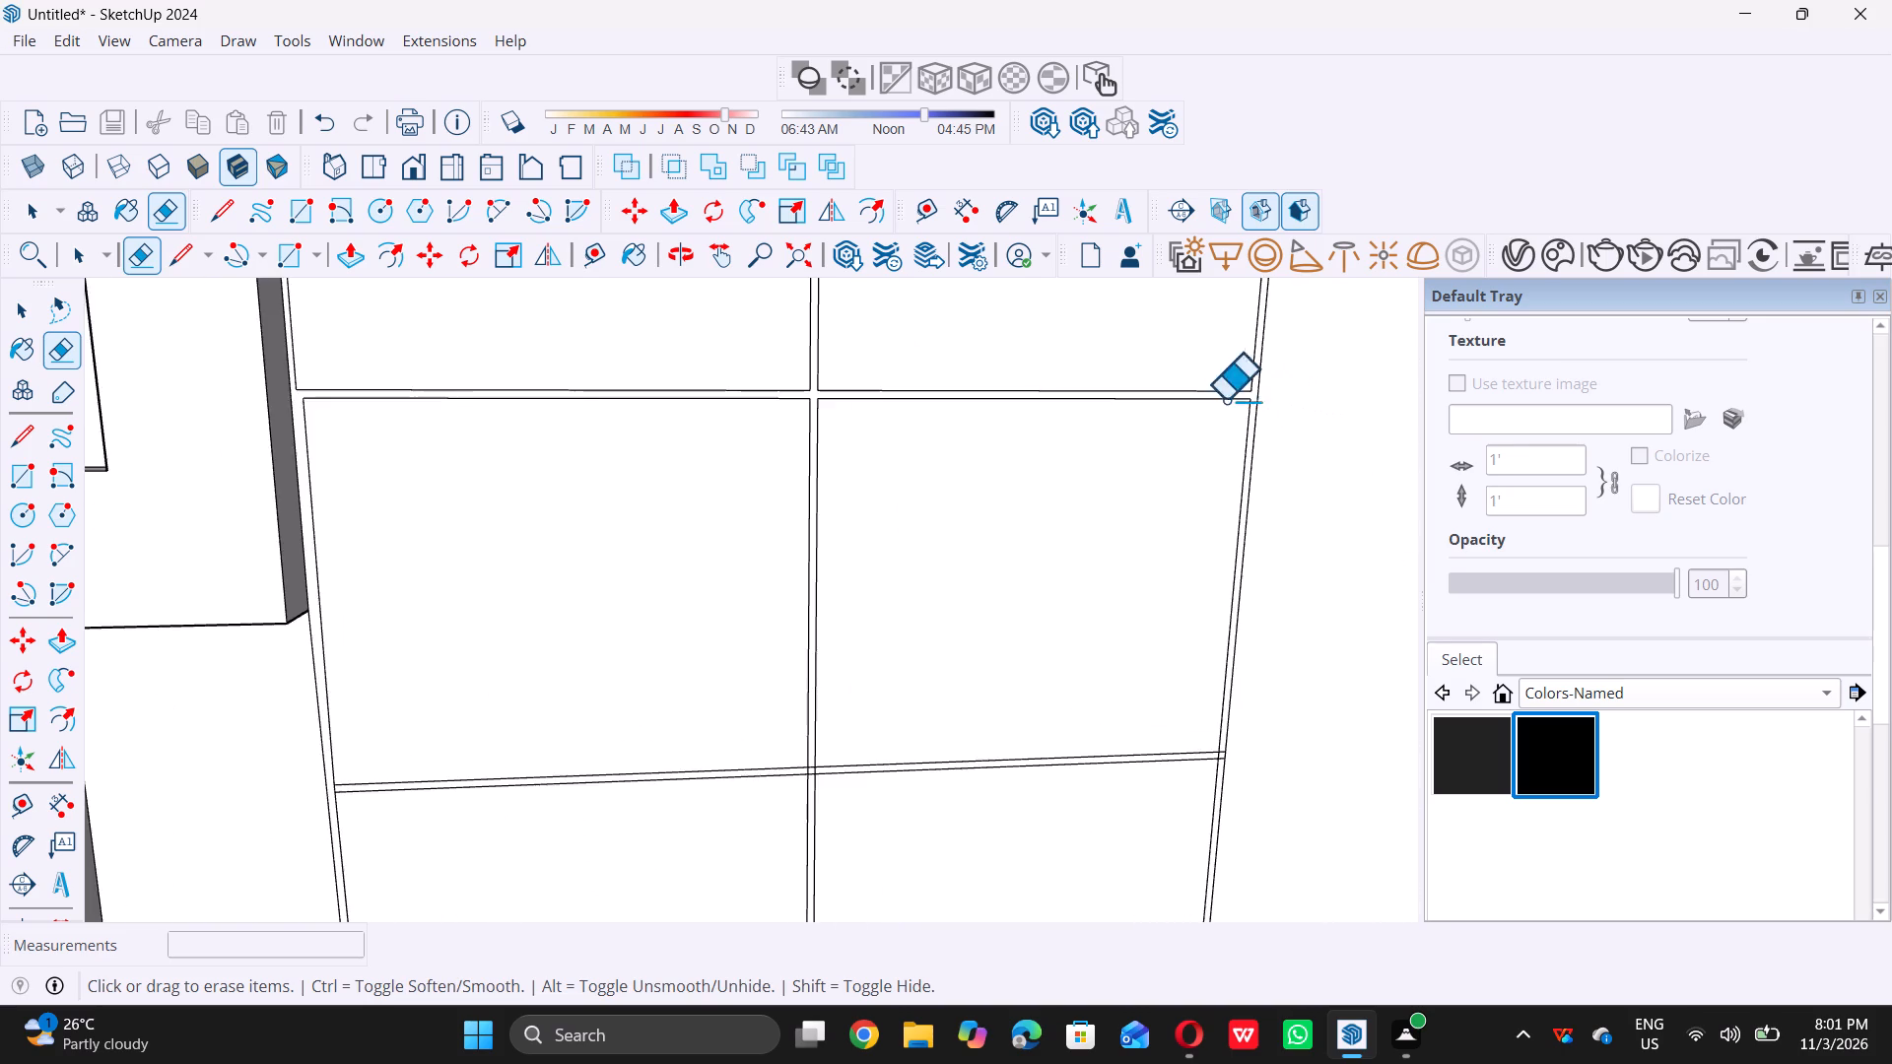
{"action": "scroll", "coordinate": [1212, 399], "scroll_direction": "down", "scroll_amount": 14}
{"action": "scroll", "coordinate": [1054, 517], "scroll_direction": "up", "scroll_amount": 10}
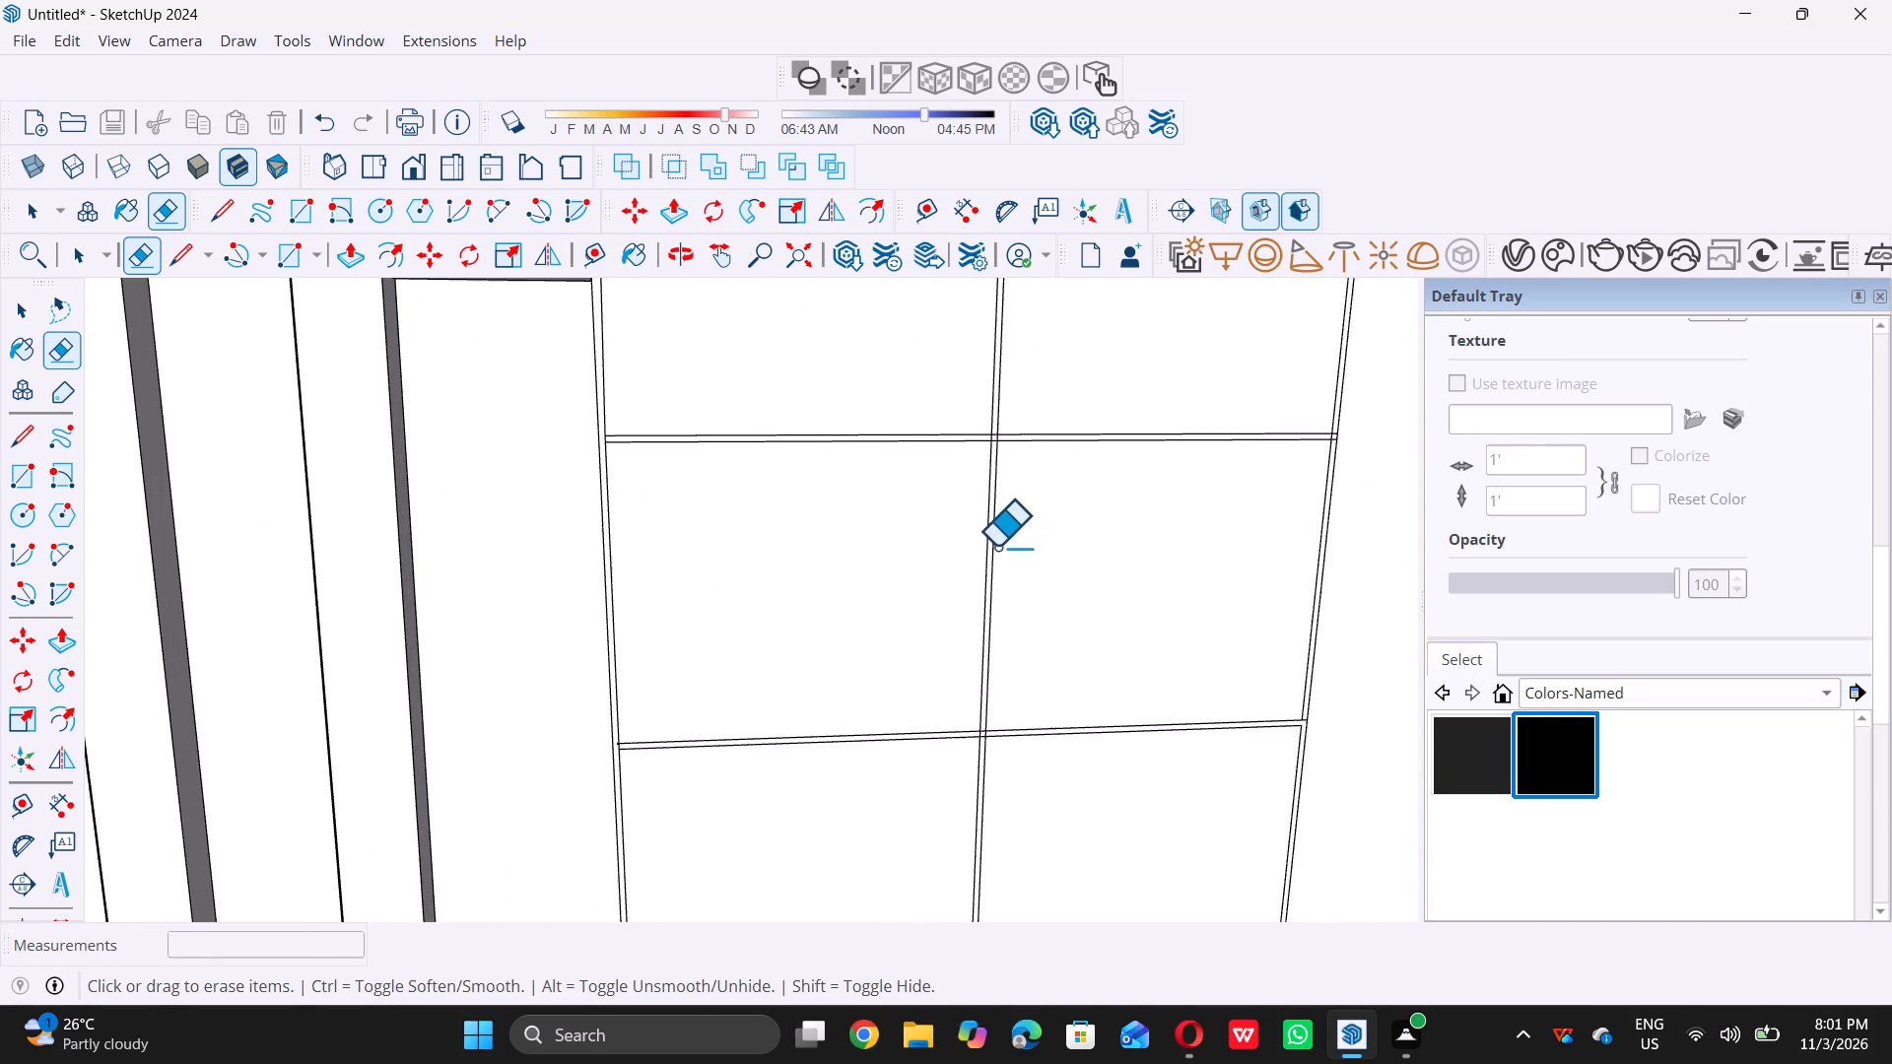
{"action": "scroll", "coordinate": [630, 458], "scroll_direction": "up", "scroll_amount": 16}
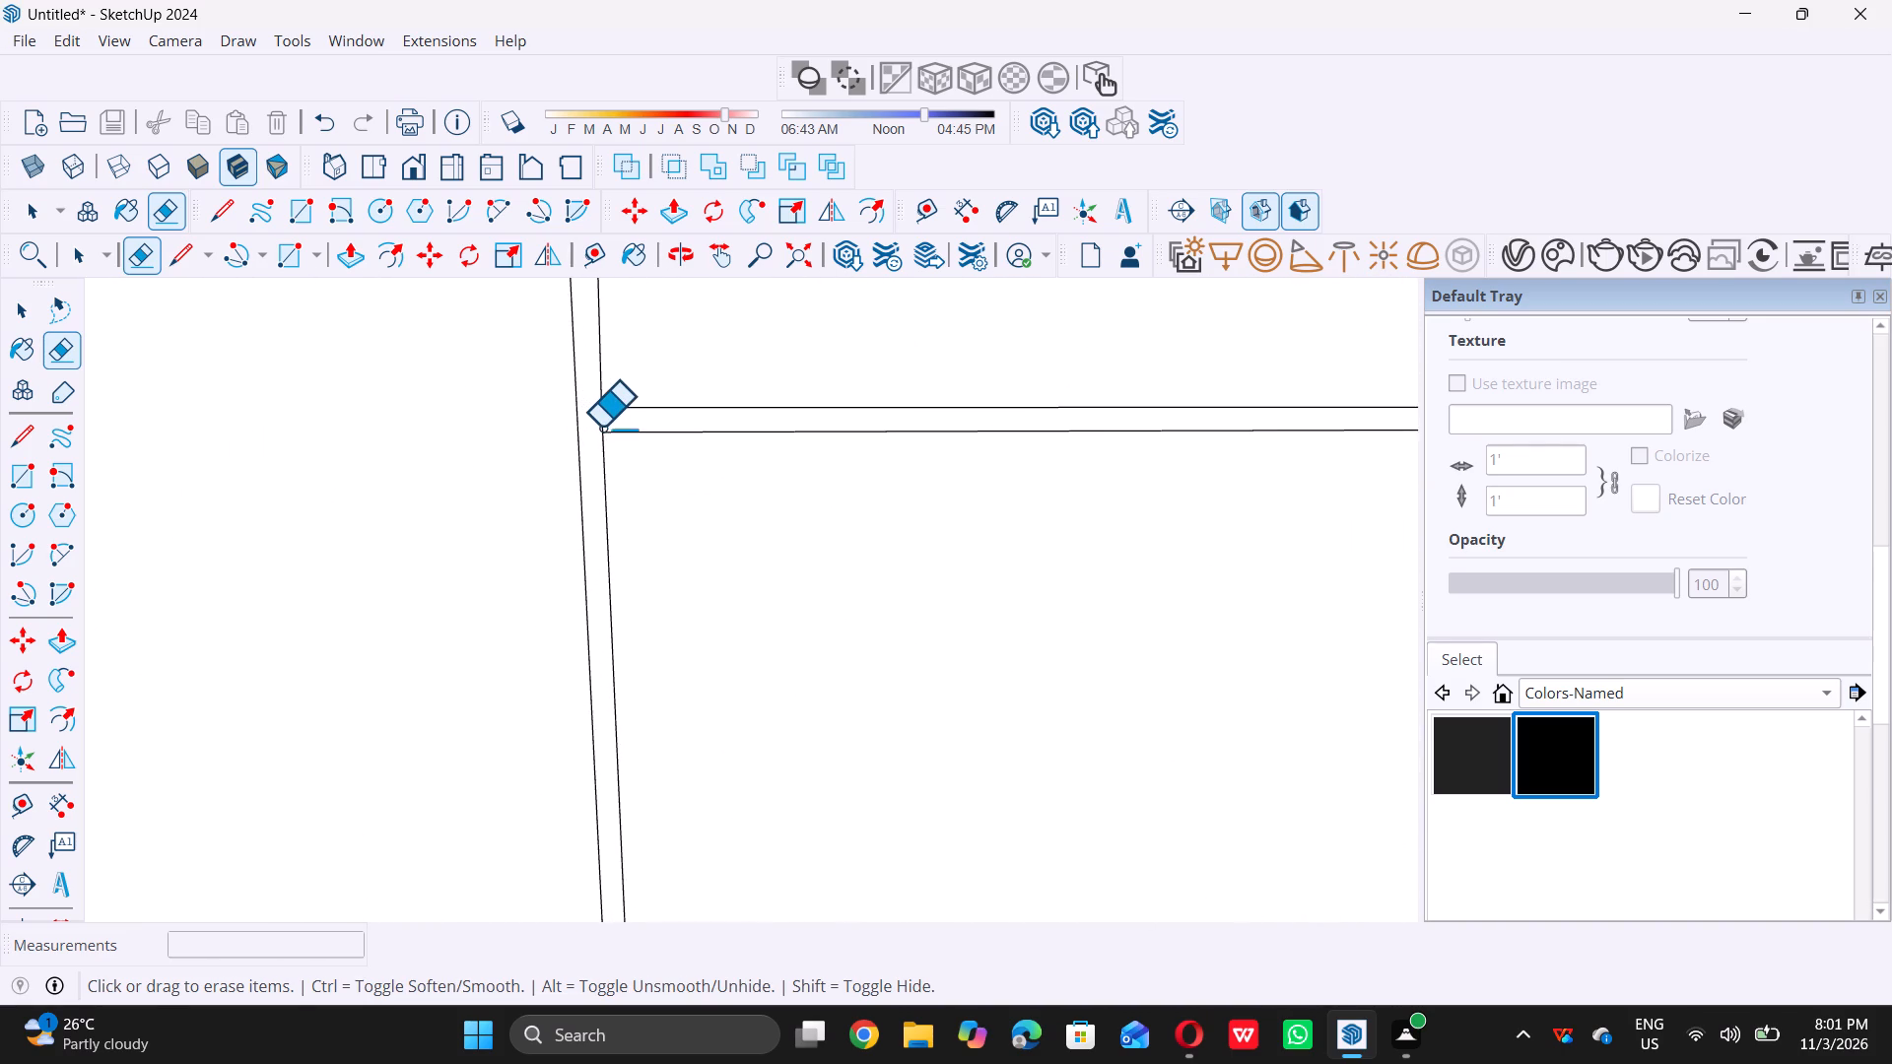
{"action": "scroll", "coordinate": [601, 427], "scroll_direction": "up", "scroll_amount": 3}
{"action": "double_click", "coordinate": [601, 427]}
Erase the crossing edges inside the joint between the sixth horizontal bar and the tall window's central mullion.
{"action": "scroll", "coordinate": [601, 429], "scroll_direction": "down", "scroll_amount": 13}
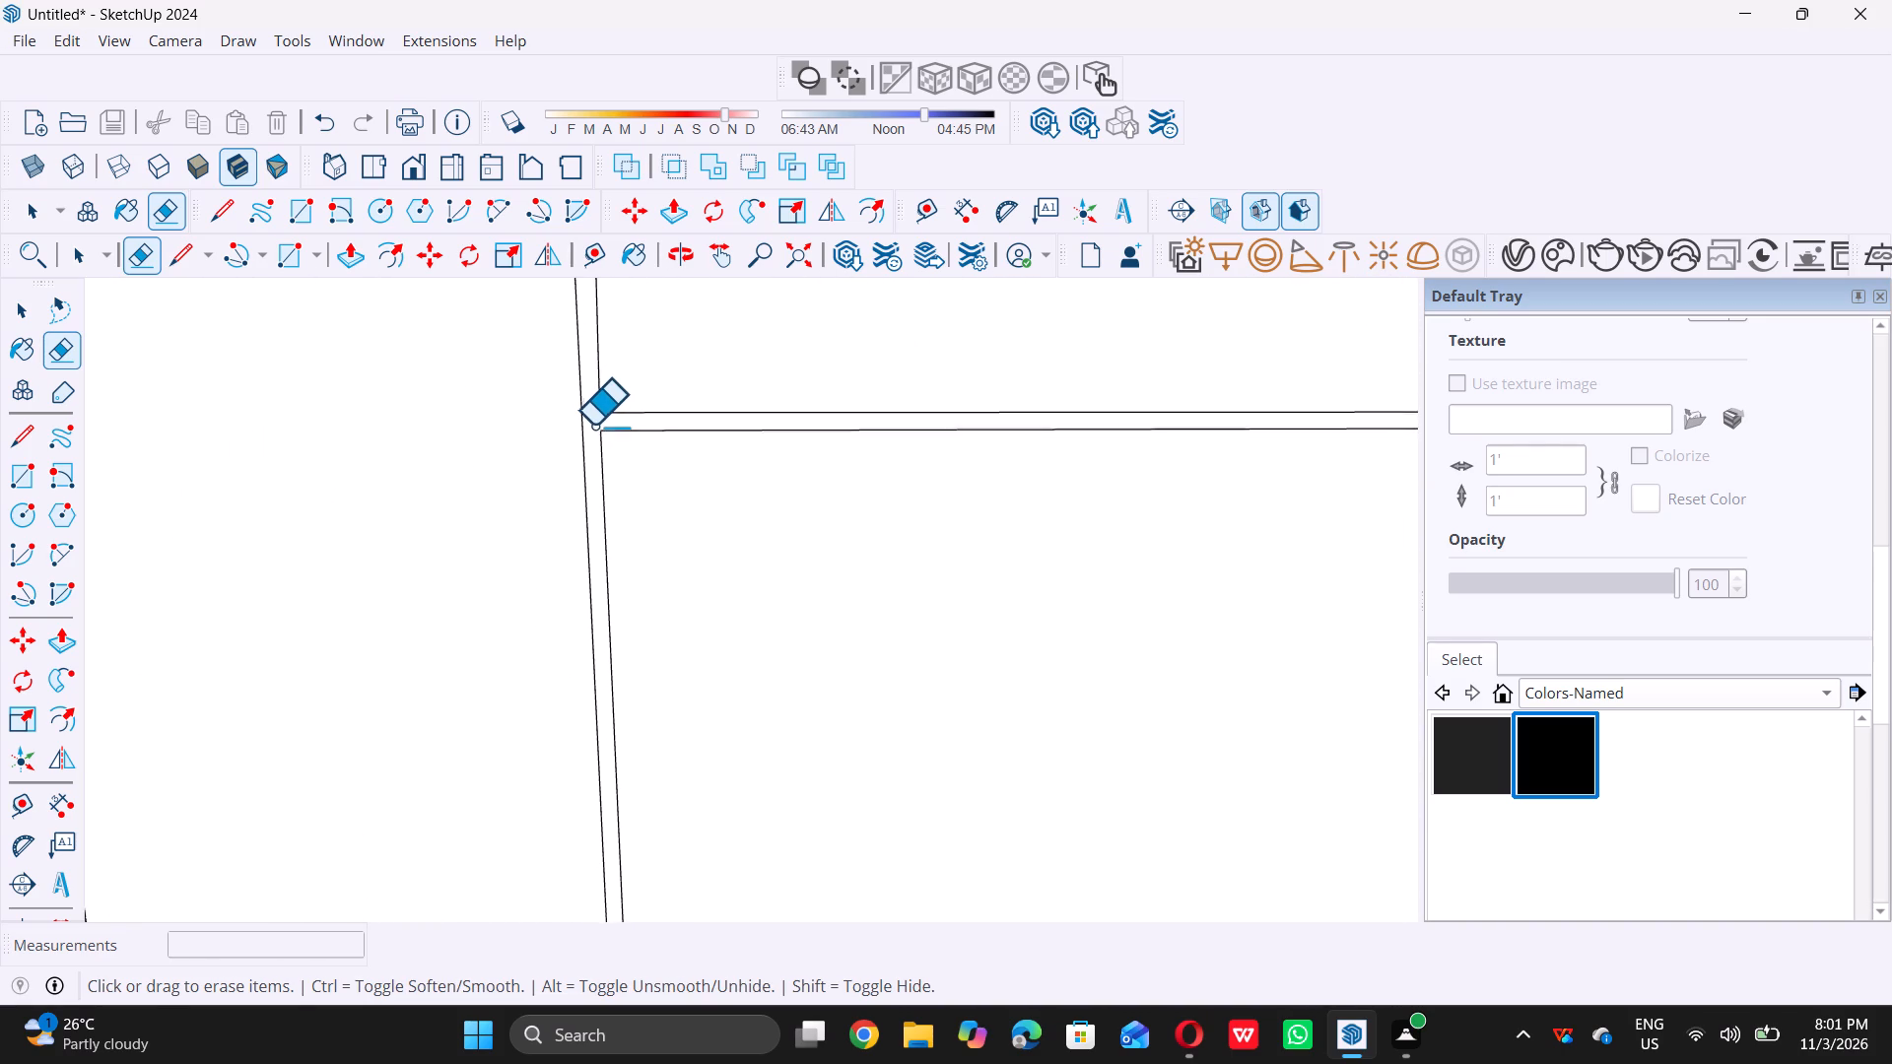
{"action": "scroll", "coordinate": [593, 425], "scroll_direction": "down", "scroll_amount": 6}
{"action": "scroll", "coordinate": [1048, 431], "scroll_direction": "up", "scroll_amount": 11}
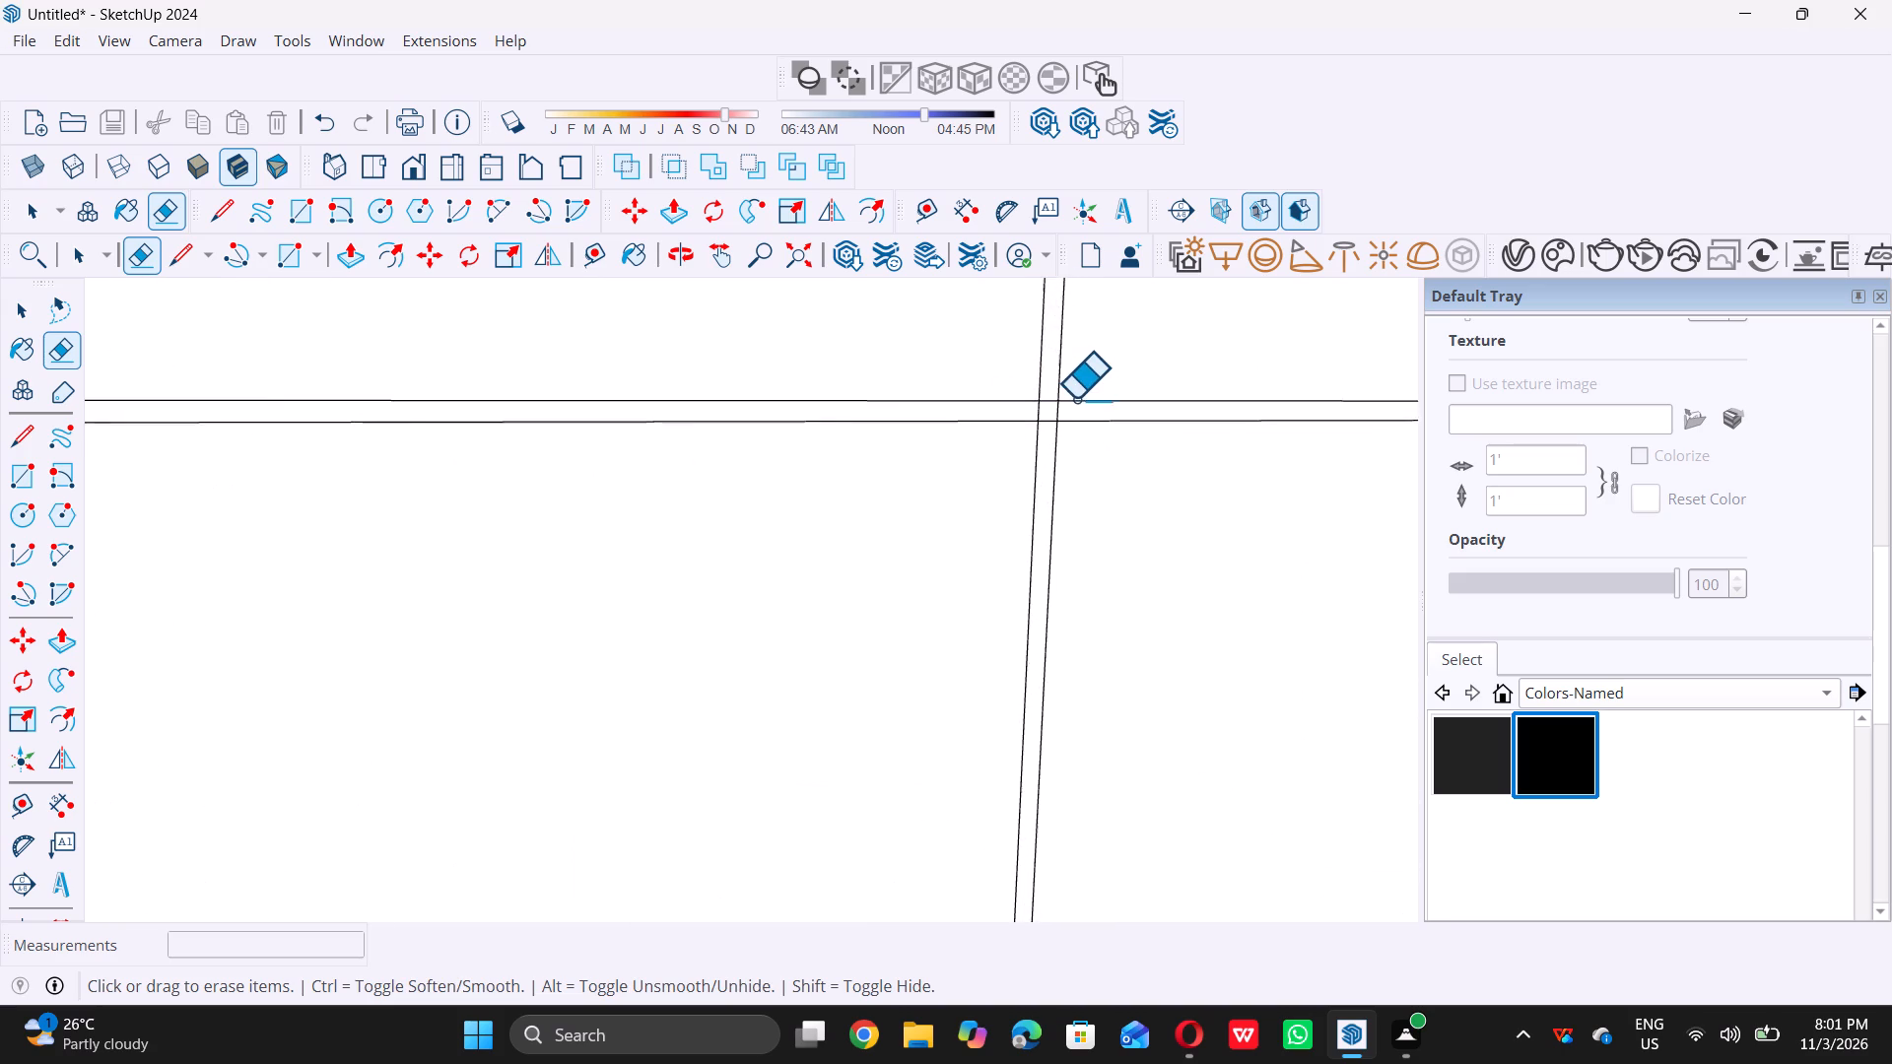
{"action": "scroll", "coordinate": [1075, 397], "scroll_direction": "up", "scroll_amount": 13}
{"action": "left_click_drag", "start_coordinate": [969, 369], "coordinate": [969, 458]}
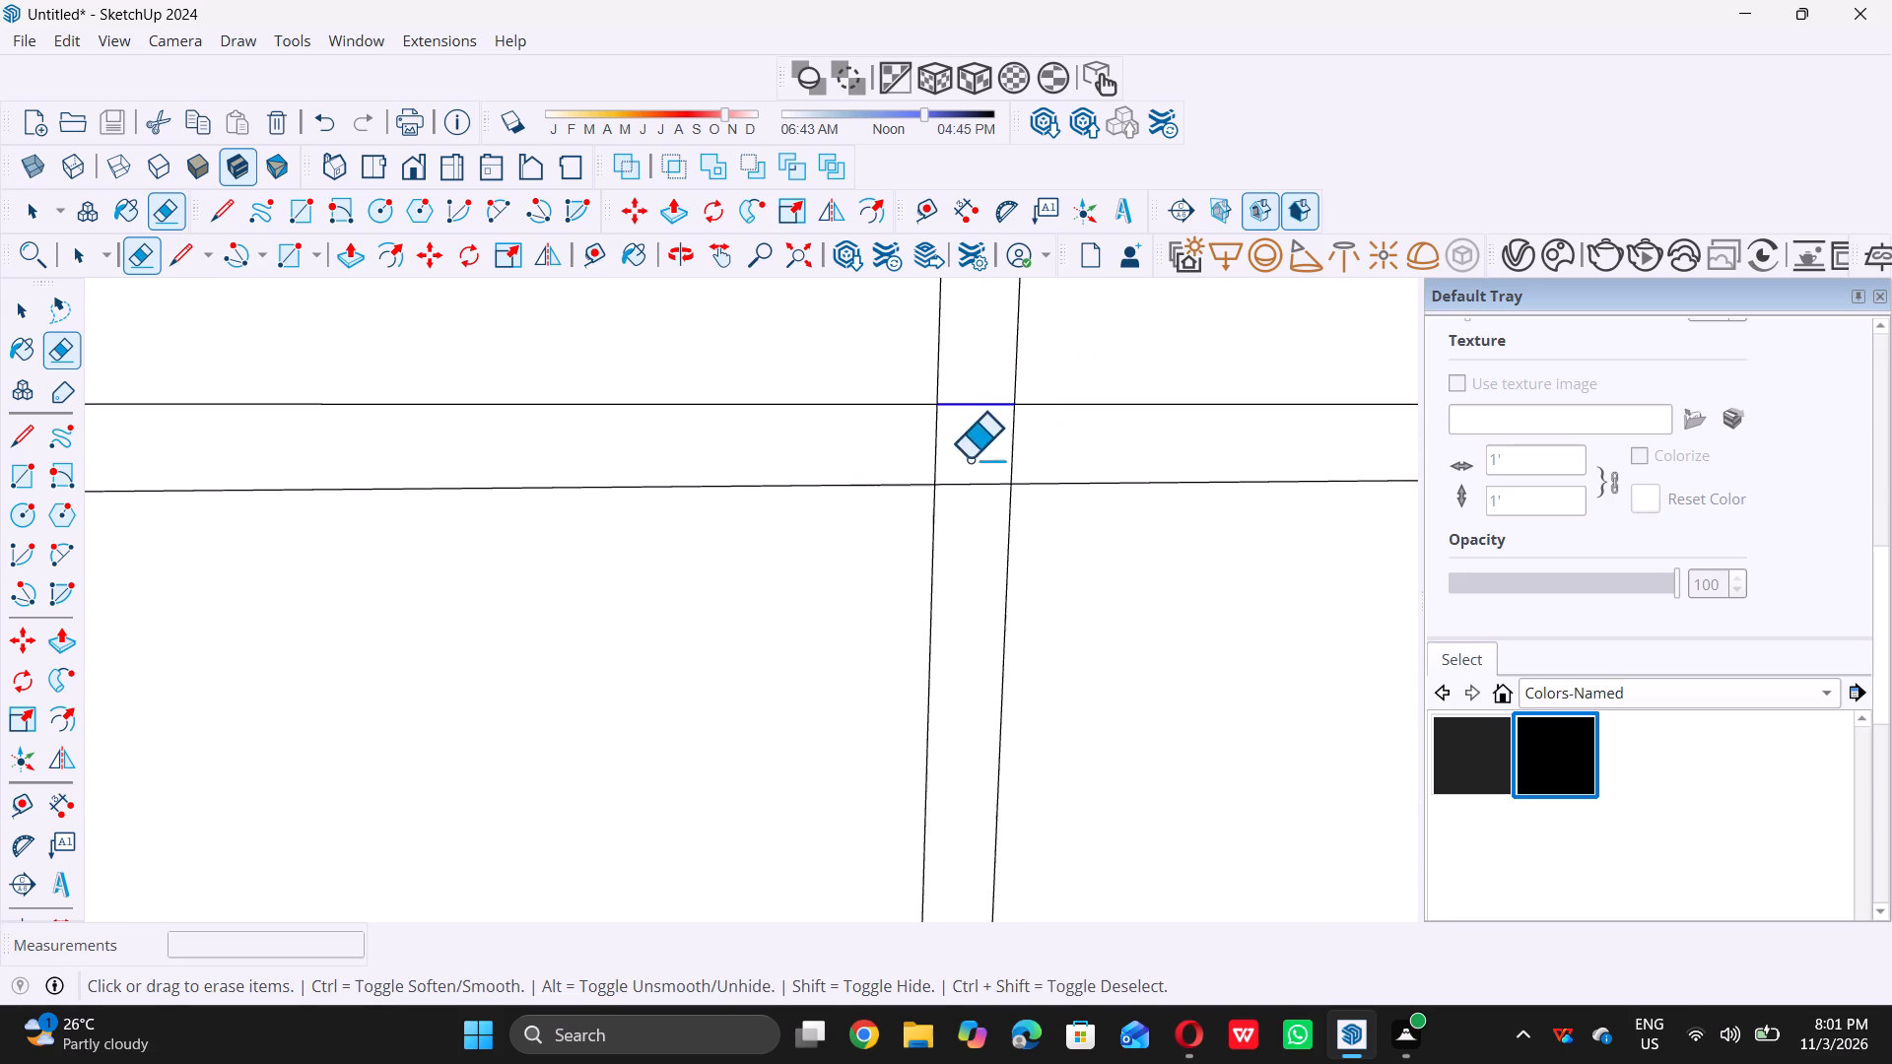
{"action": "left_click_drag", "start_coordinate": [969, 458], "coordinate": [951, 457]}
{"action": "left_click_drag", "start_coordinate": [951, 457], "coordinate": [1041, 457]}
{"action": "left_click", "coordinate": [1041, 457]}
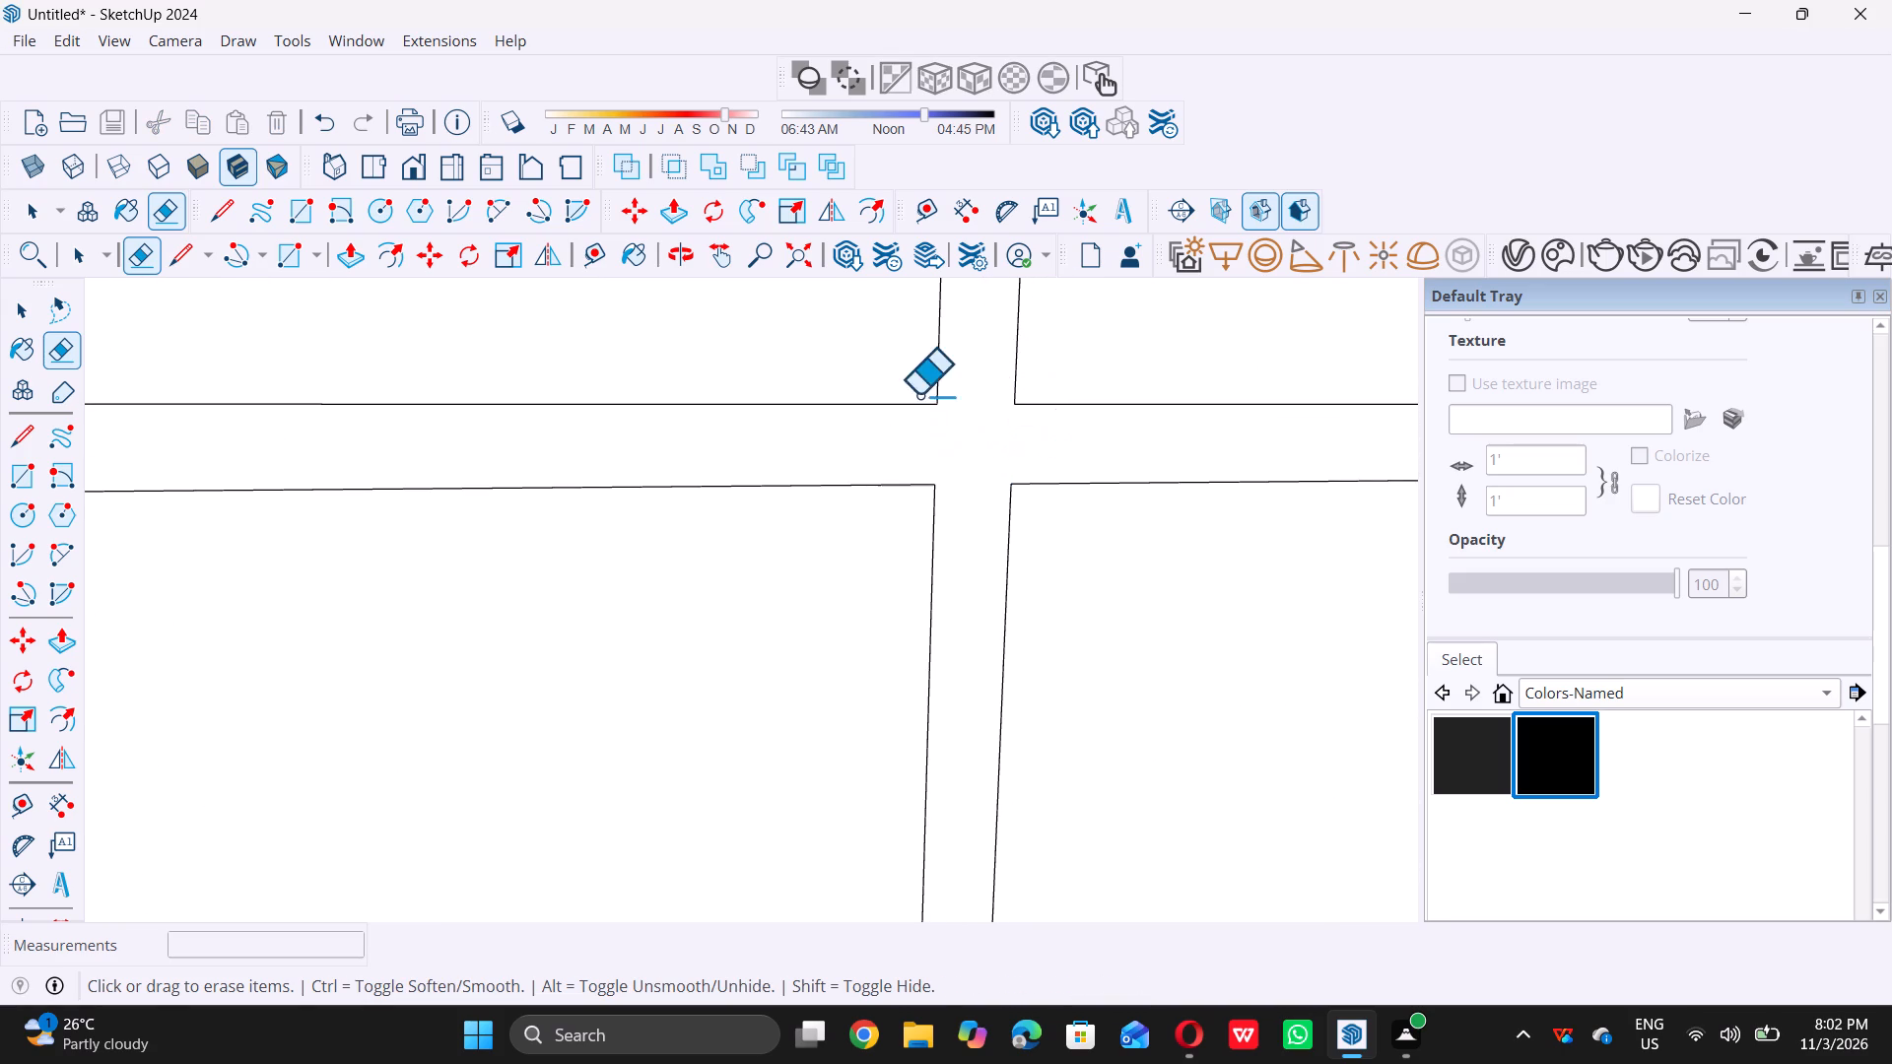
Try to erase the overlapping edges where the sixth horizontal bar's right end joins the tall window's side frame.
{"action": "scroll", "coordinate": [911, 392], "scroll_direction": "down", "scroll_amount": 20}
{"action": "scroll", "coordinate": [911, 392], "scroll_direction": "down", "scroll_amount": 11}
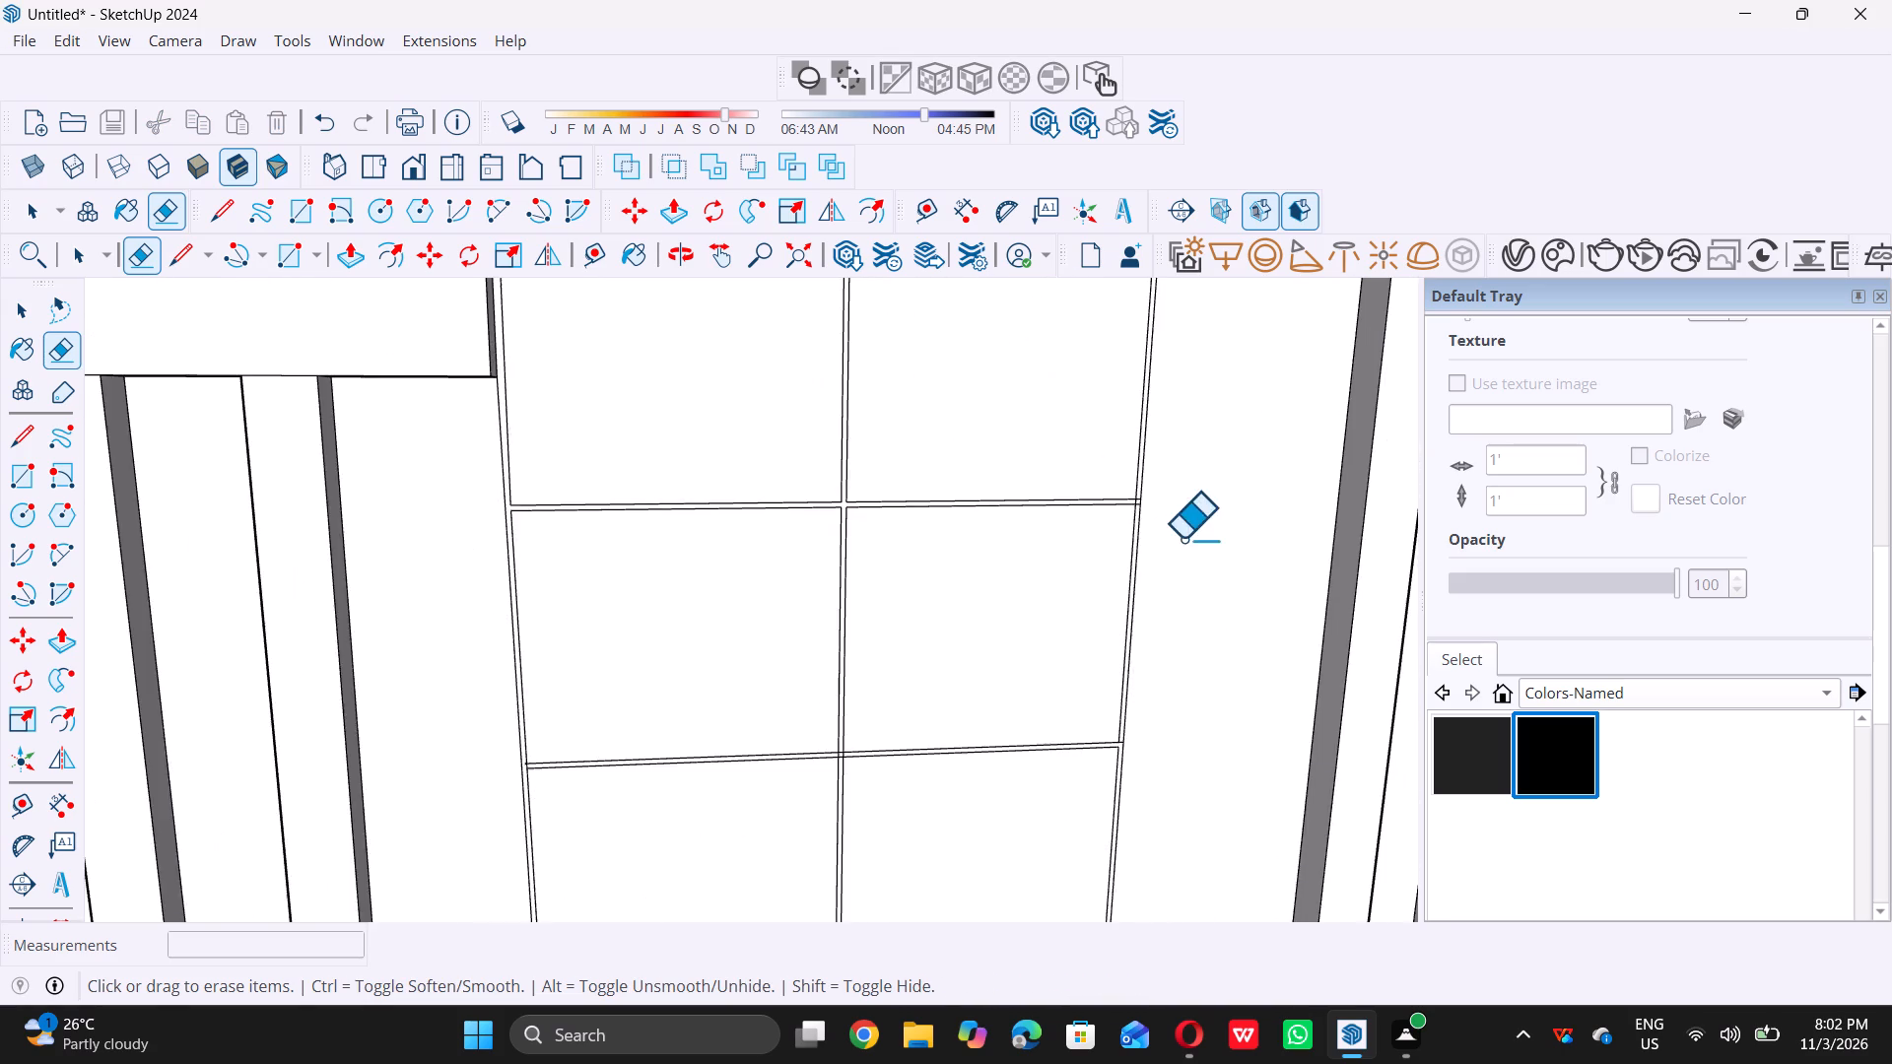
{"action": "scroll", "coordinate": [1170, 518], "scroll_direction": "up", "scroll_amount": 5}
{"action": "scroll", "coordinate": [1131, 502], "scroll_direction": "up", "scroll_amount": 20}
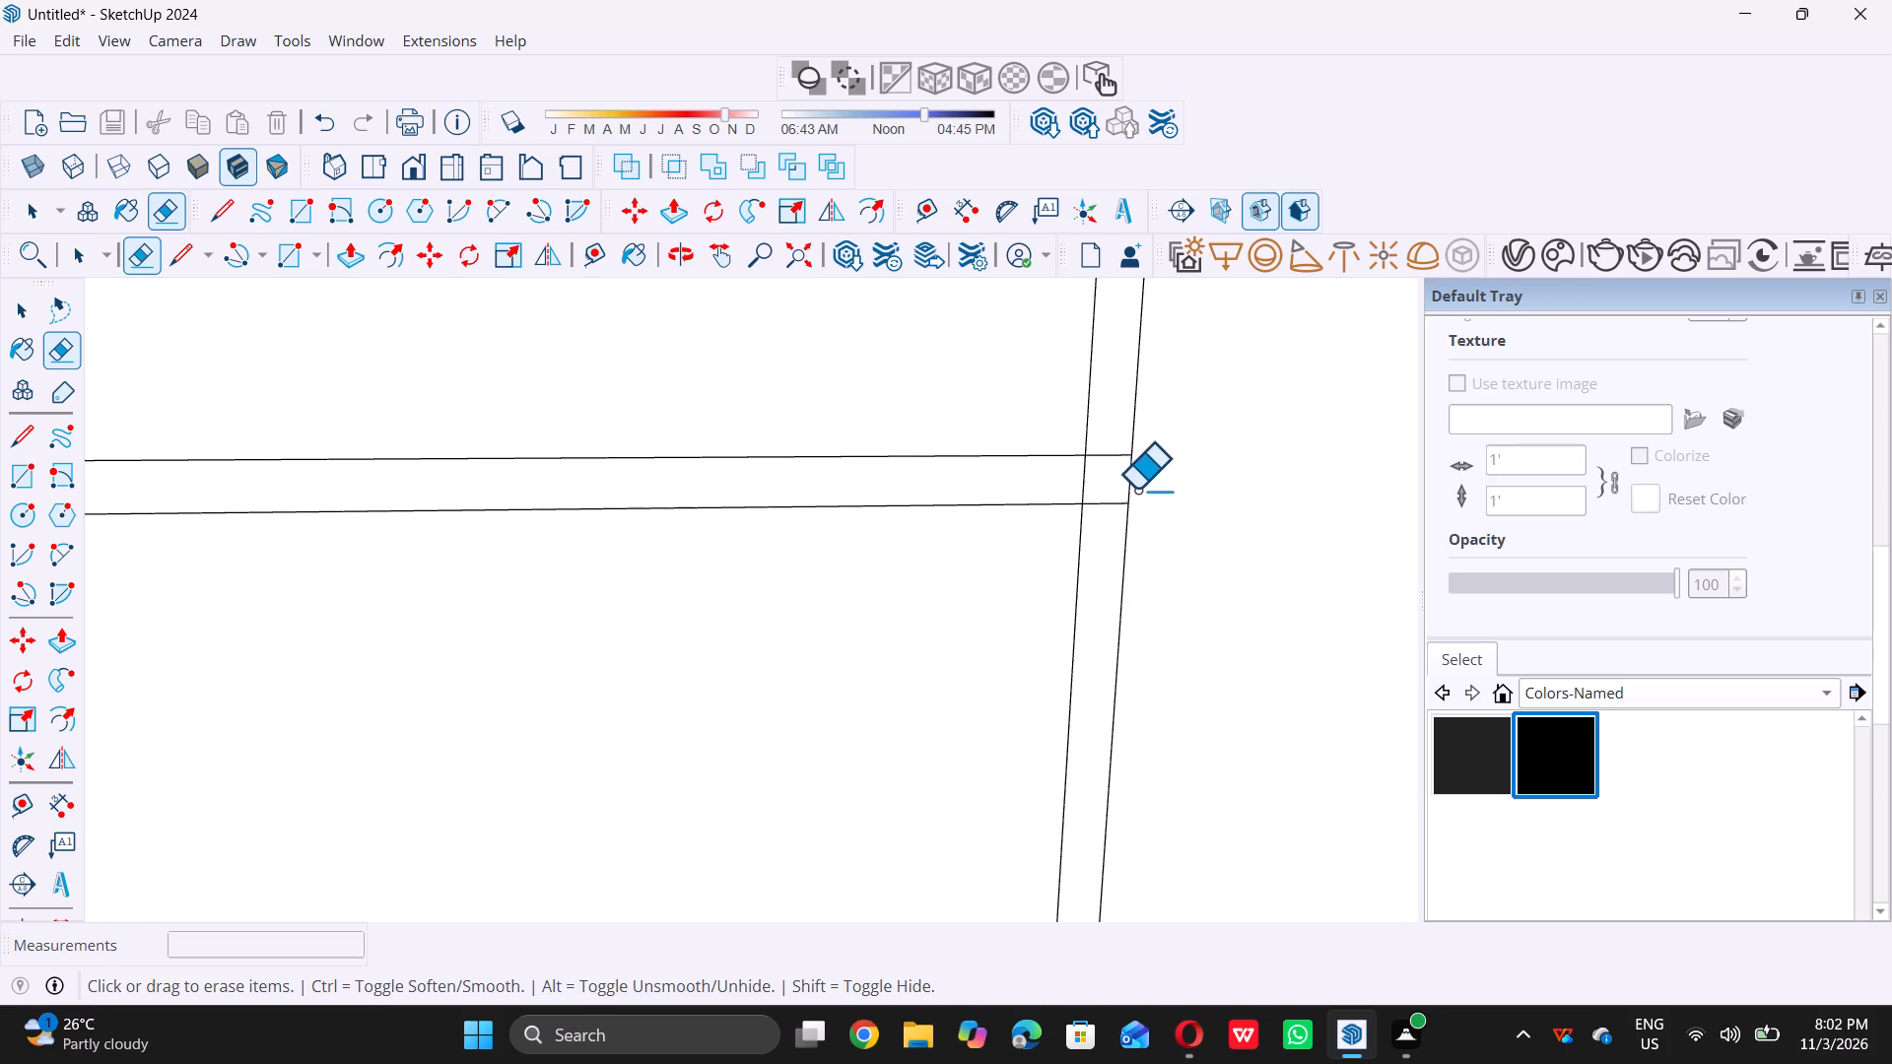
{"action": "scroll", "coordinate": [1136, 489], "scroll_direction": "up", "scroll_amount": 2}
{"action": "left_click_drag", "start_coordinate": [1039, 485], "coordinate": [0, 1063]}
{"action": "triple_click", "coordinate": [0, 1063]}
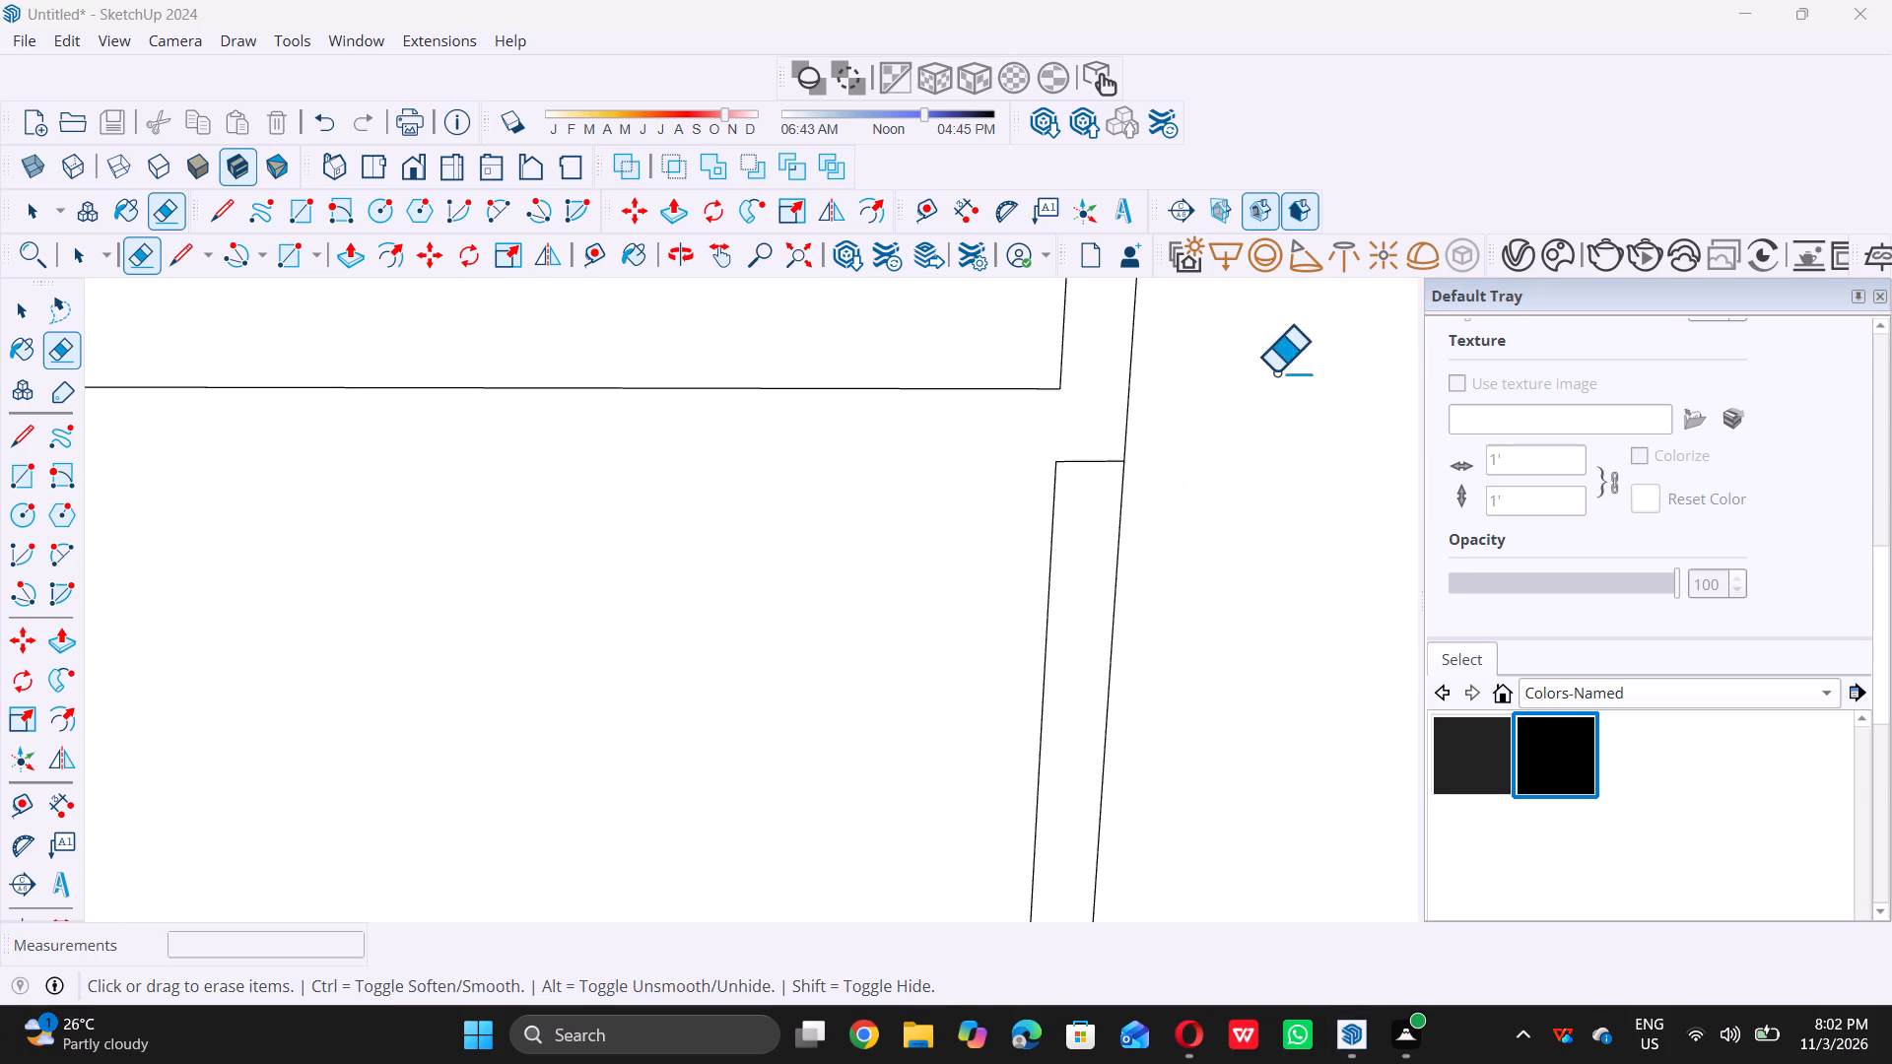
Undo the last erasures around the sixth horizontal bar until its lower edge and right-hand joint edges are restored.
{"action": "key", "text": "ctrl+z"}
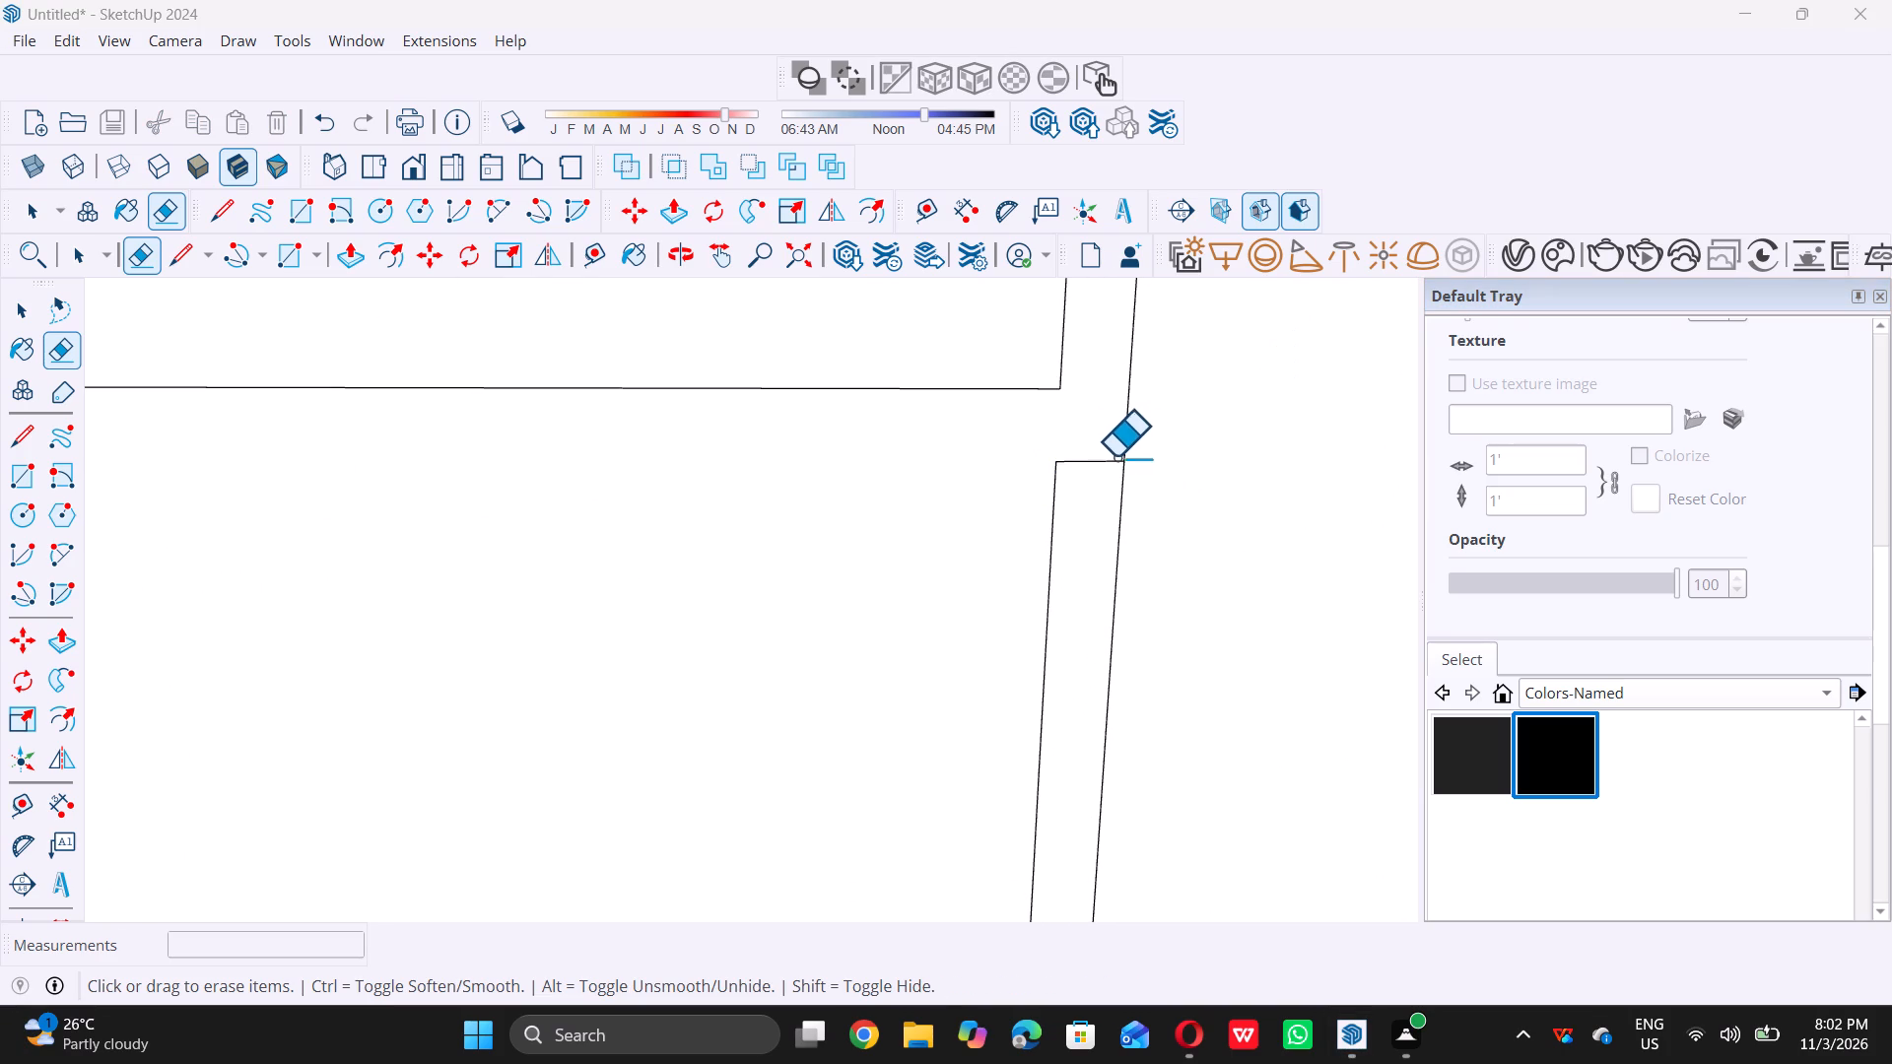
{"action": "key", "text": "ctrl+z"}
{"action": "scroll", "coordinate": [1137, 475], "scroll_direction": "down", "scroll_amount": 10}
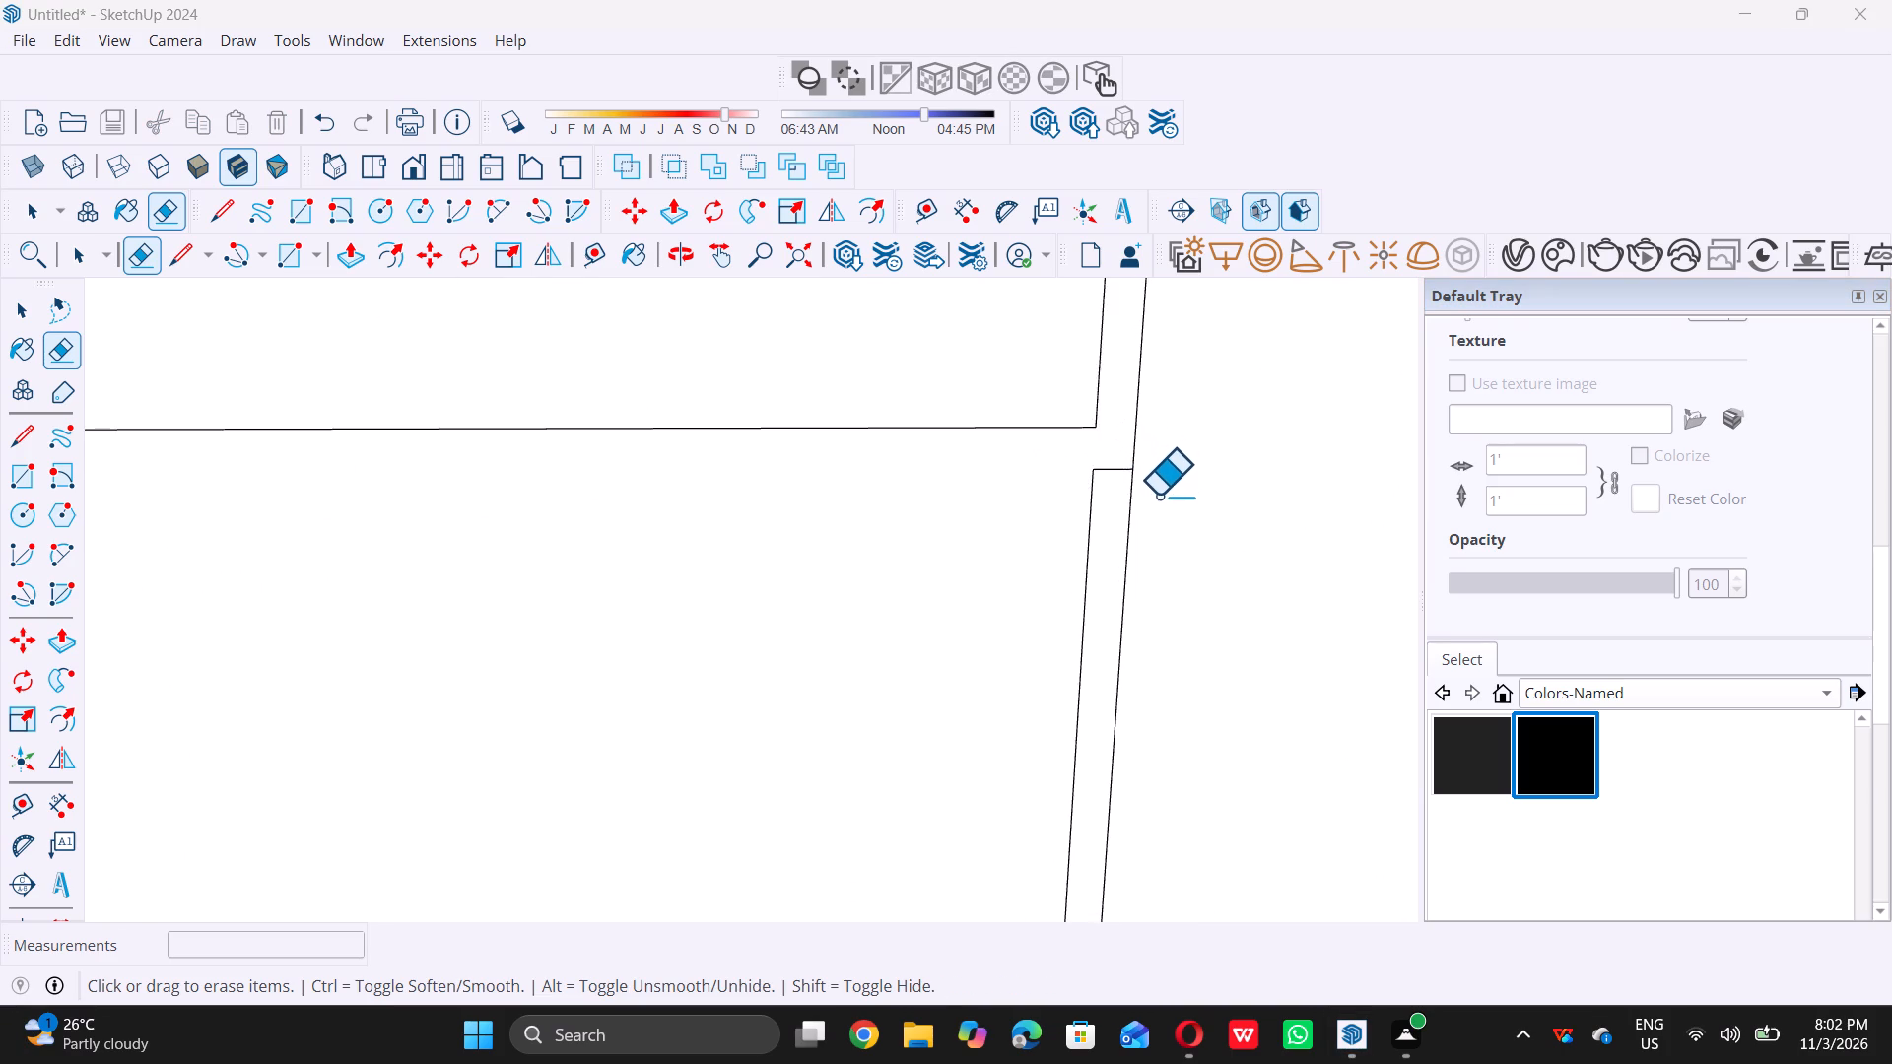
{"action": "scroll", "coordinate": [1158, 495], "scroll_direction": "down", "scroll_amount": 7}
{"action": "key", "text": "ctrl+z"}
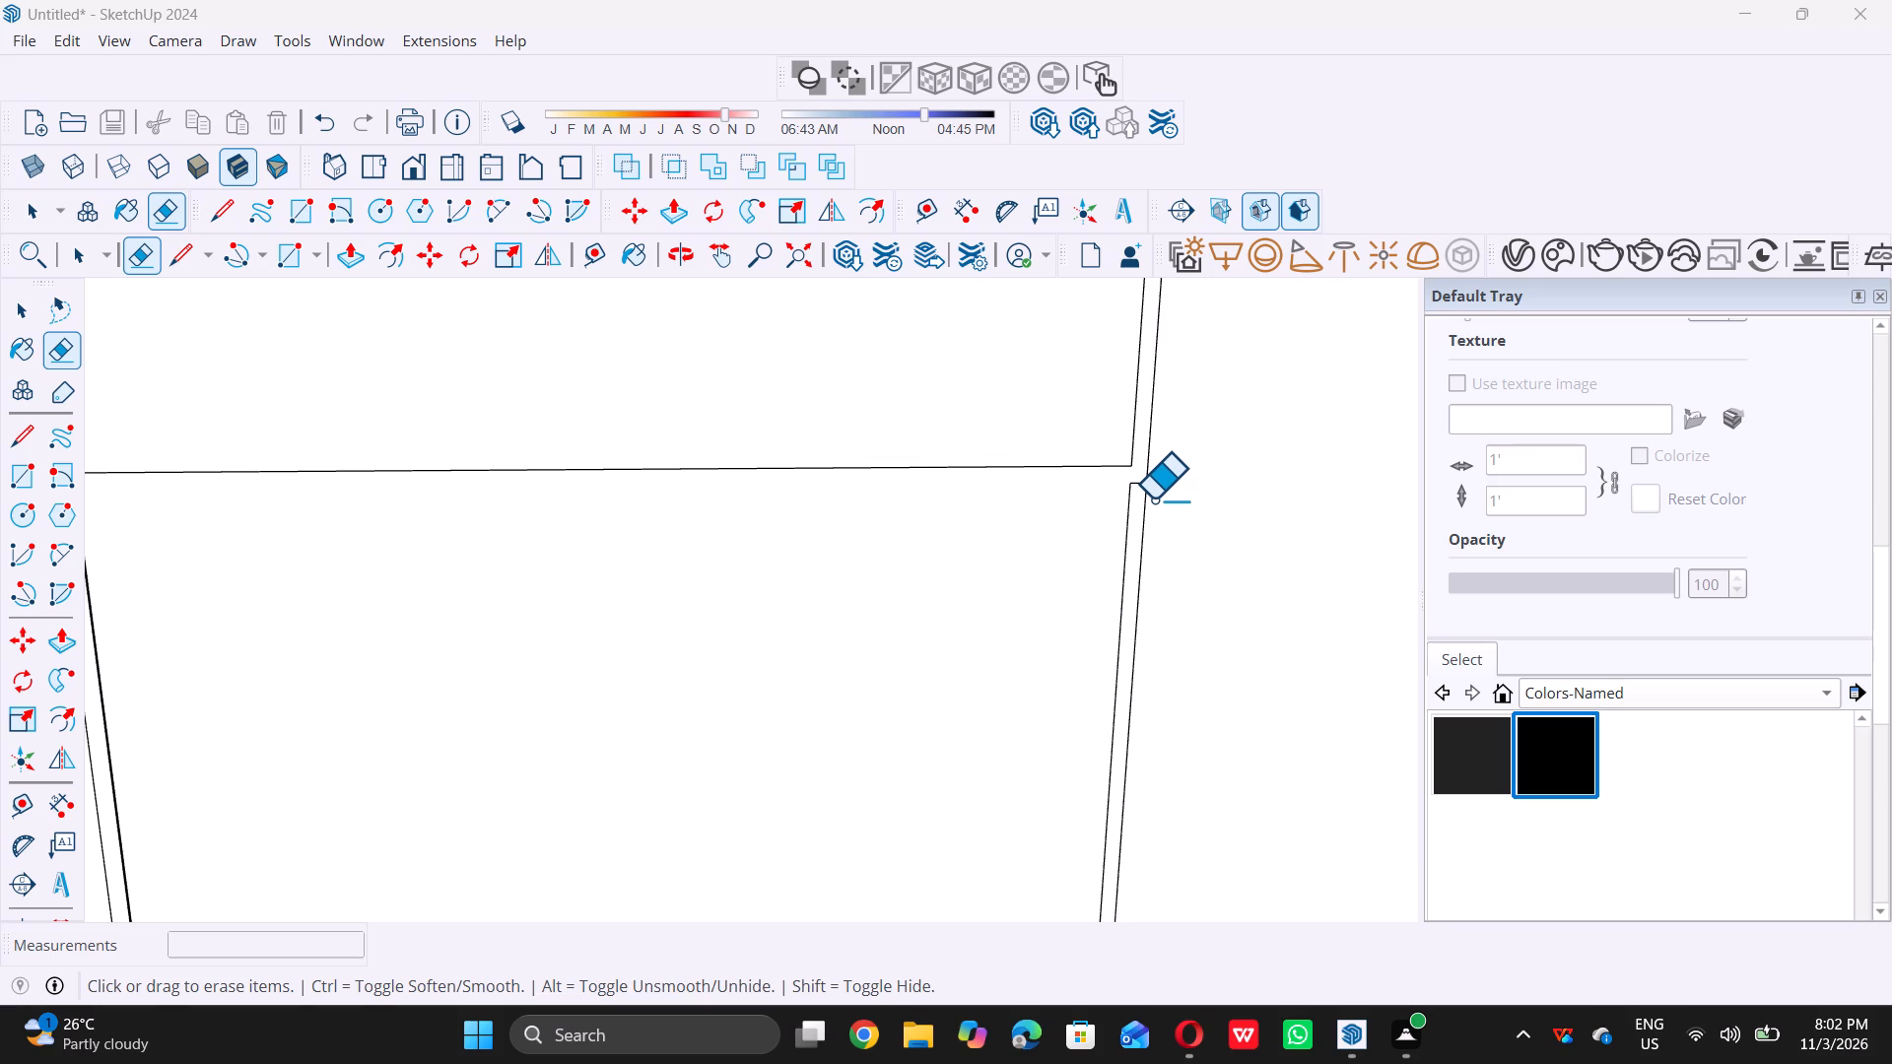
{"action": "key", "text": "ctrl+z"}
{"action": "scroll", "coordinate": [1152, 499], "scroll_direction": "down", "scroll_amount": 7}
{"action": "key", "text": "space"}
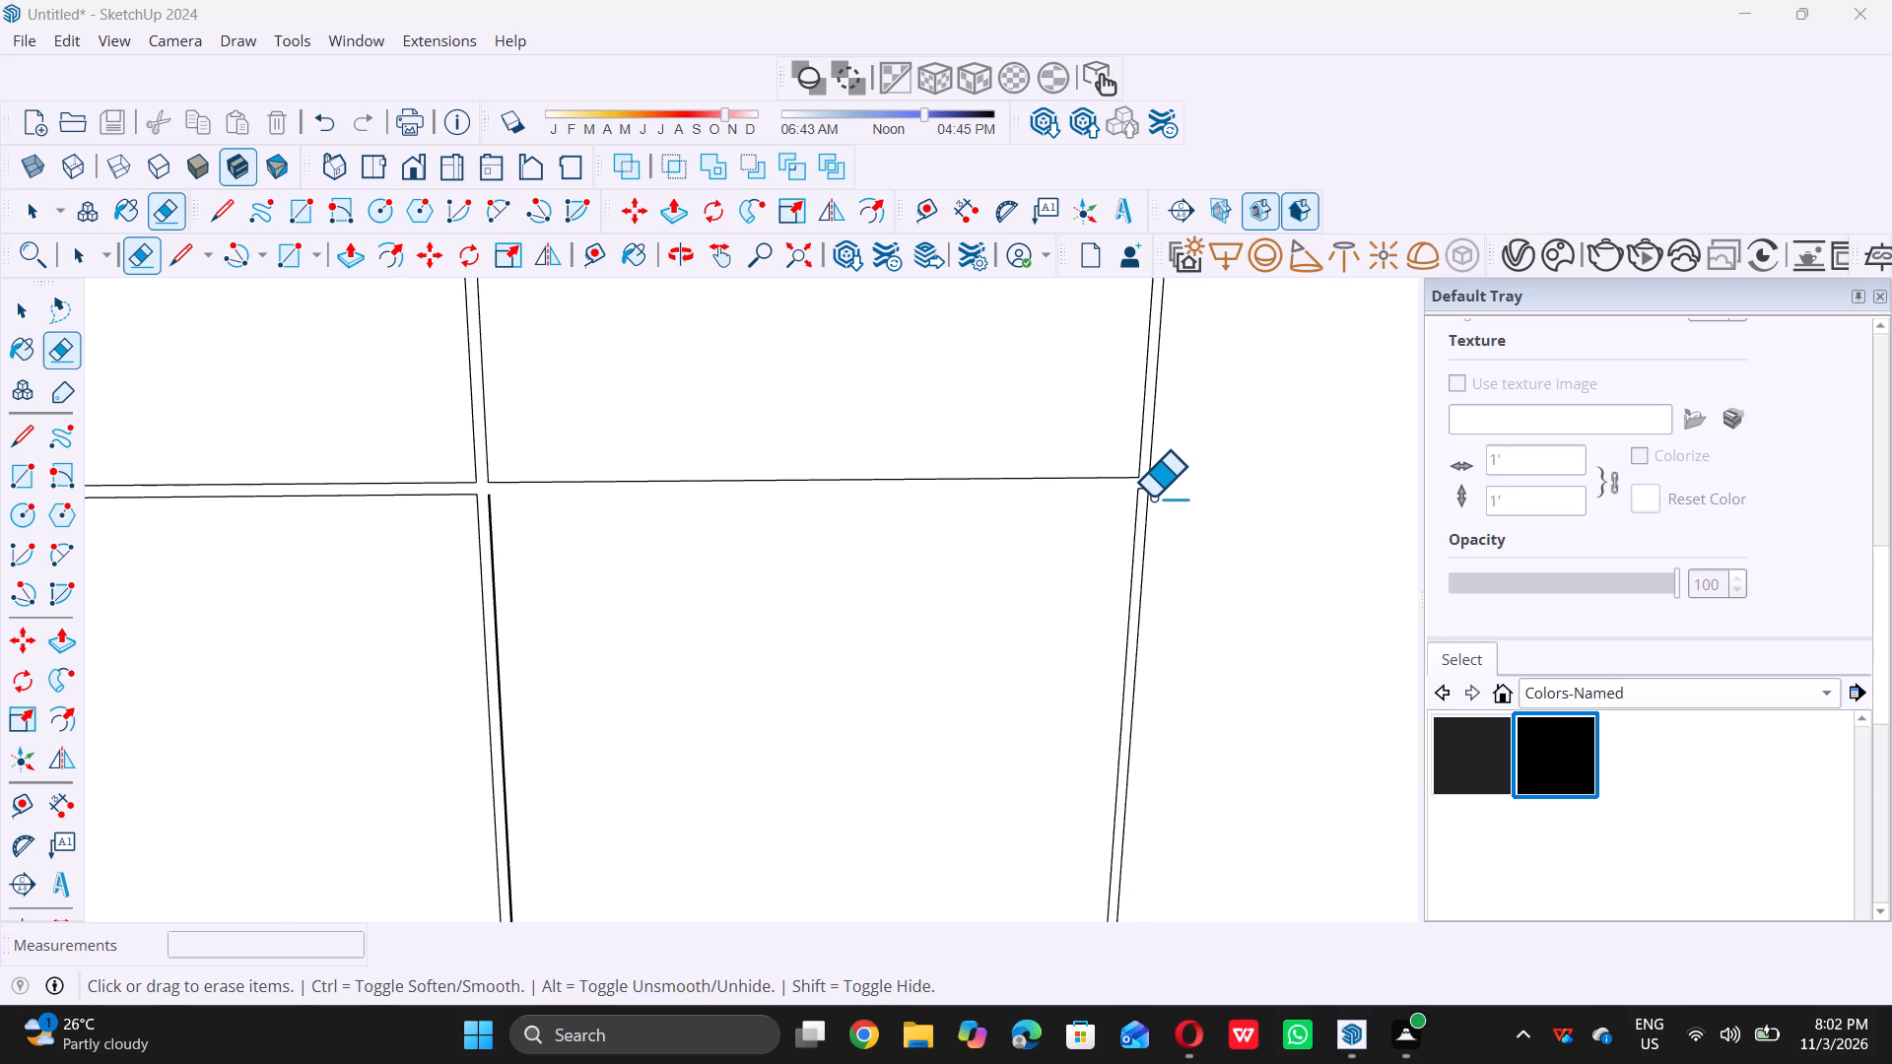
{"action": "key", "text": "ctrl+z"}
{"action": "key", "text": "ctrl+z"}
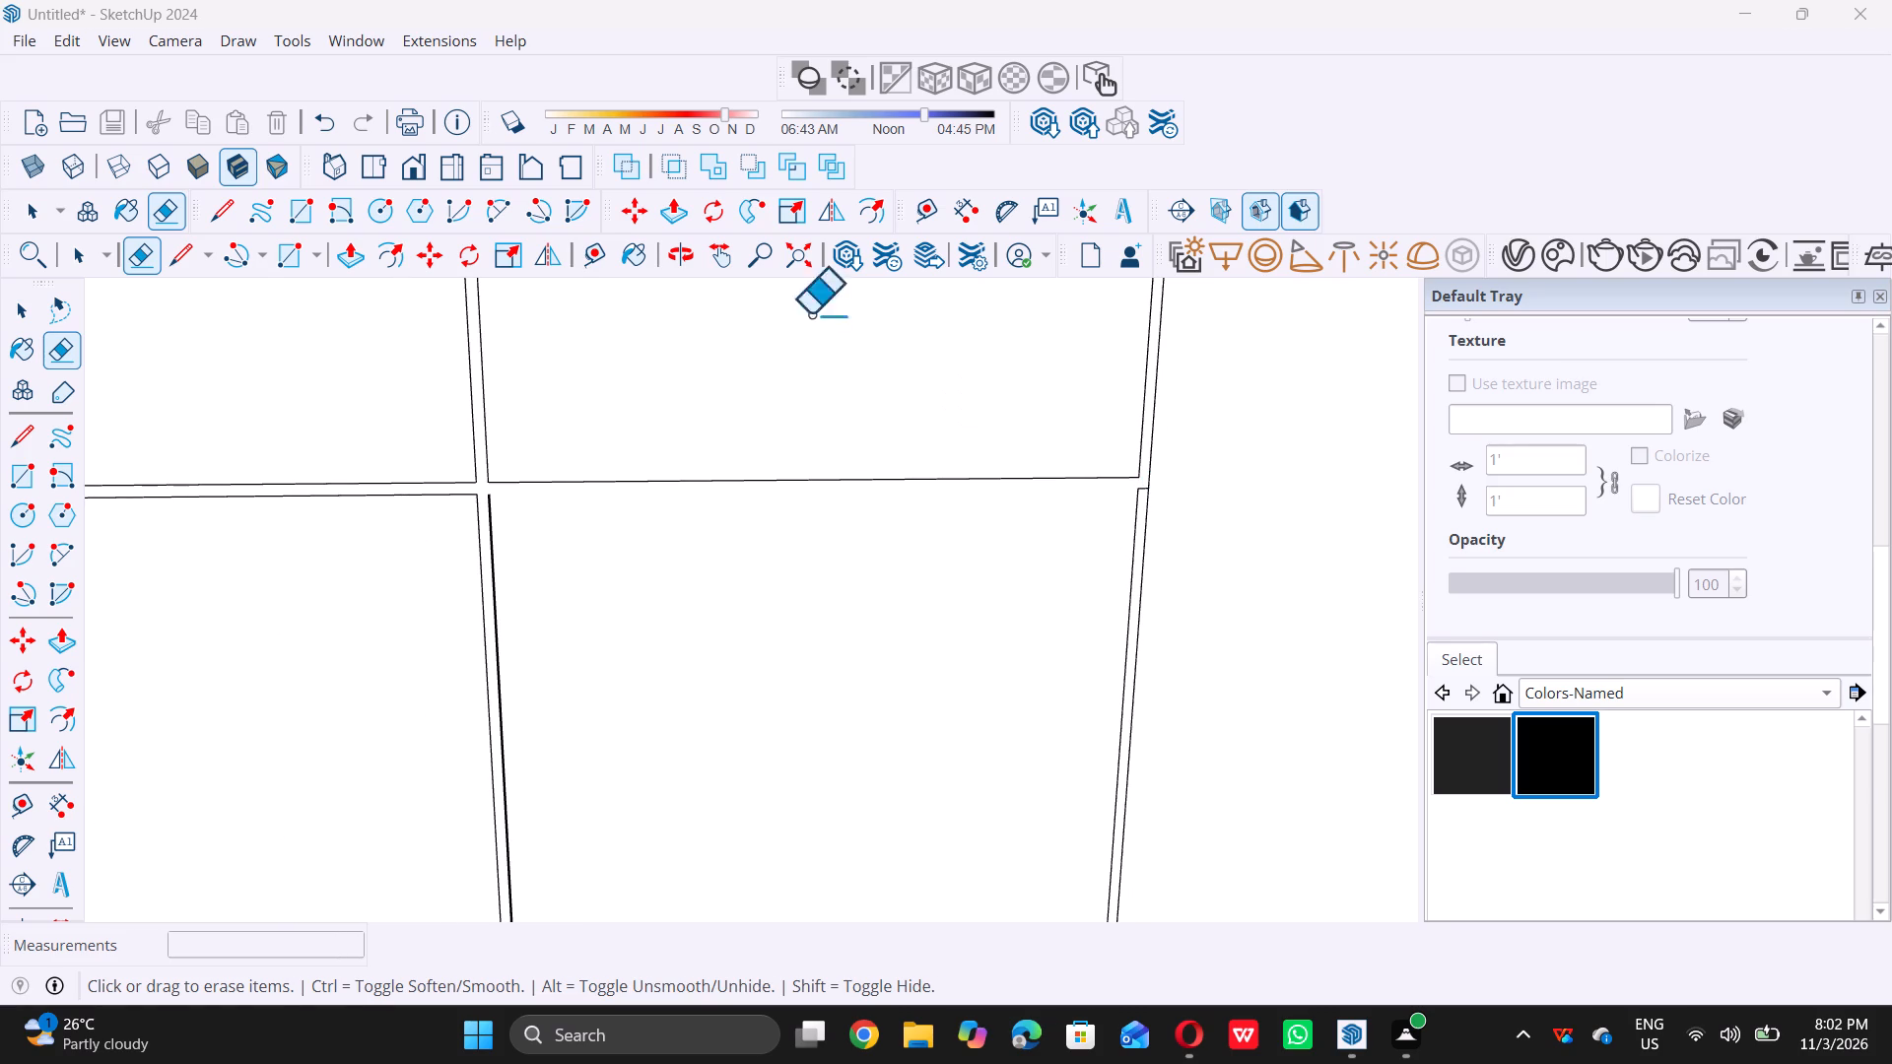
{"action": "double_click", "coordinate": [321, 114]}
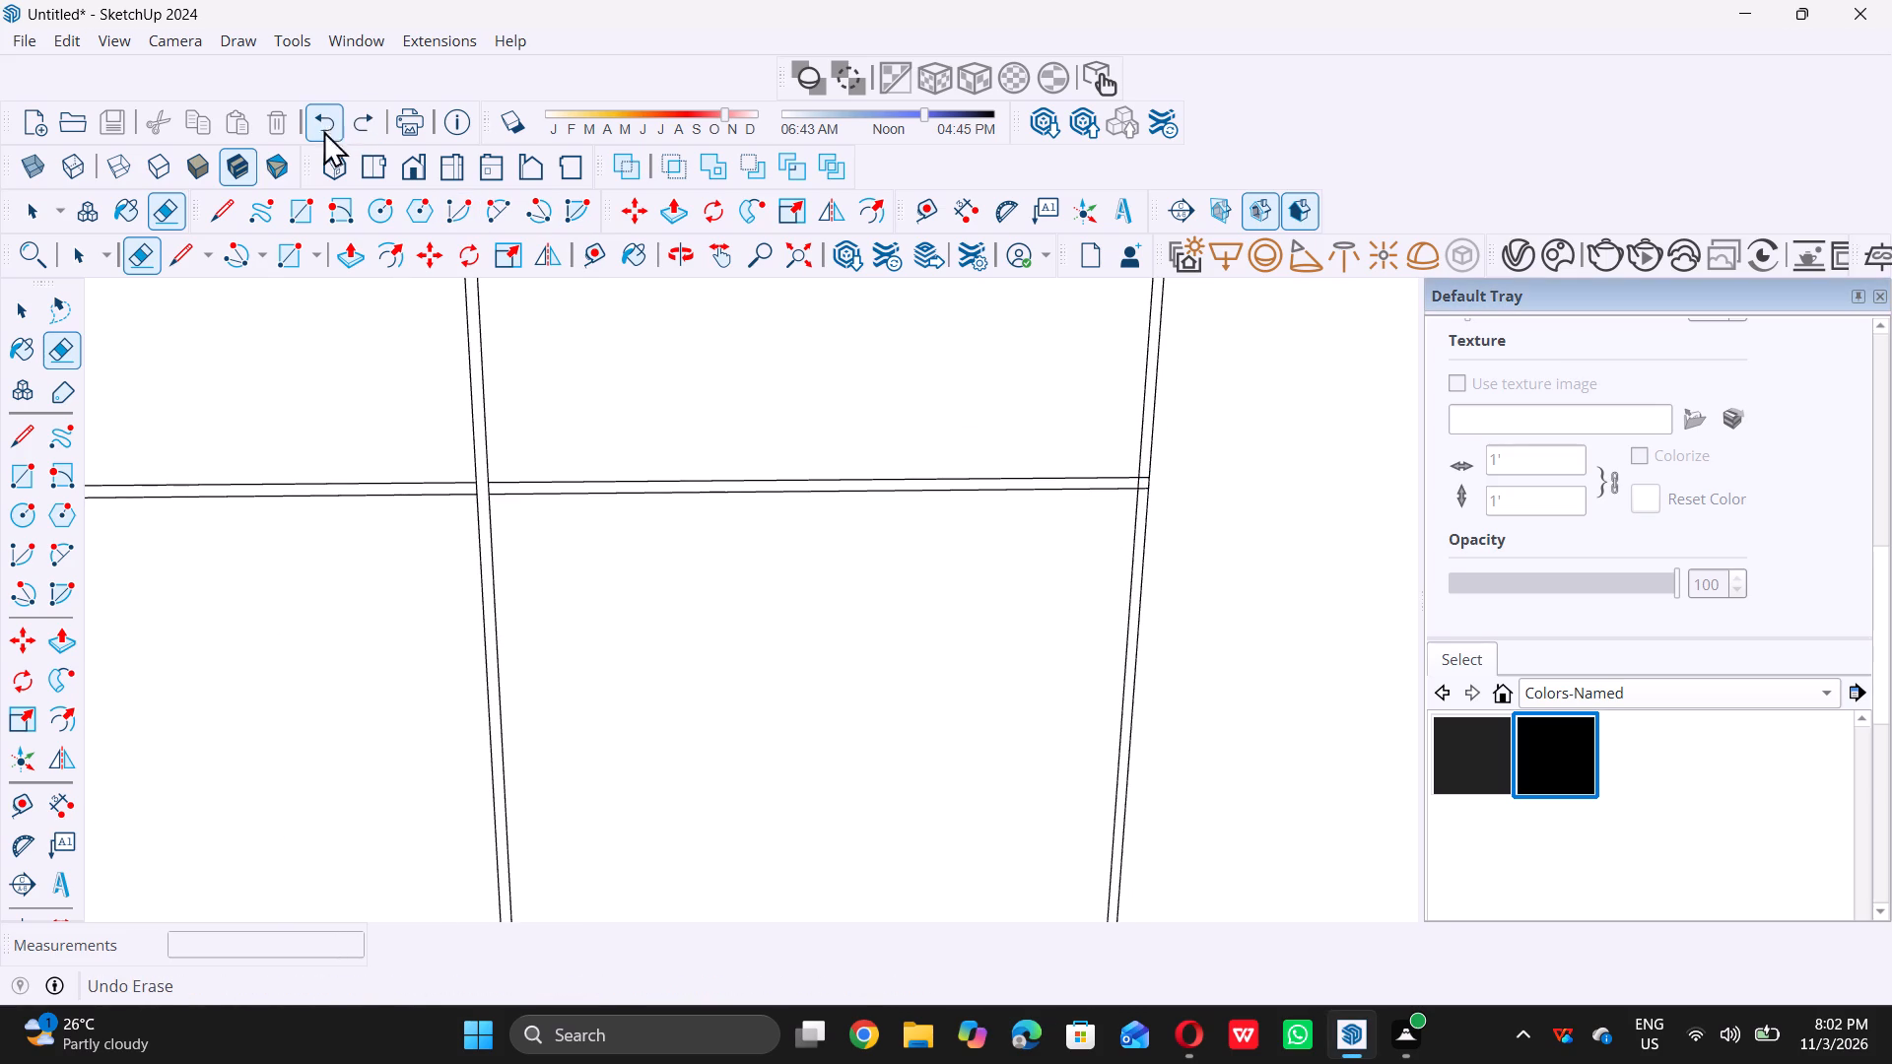
Erase the two vertical mullion edges crossing the joint between the sixth horizontal bar and the central mullion.
{"action": "scroll", "coordinate": [432, 493], "scroll_direction": "up", "scroll_amount": 11}
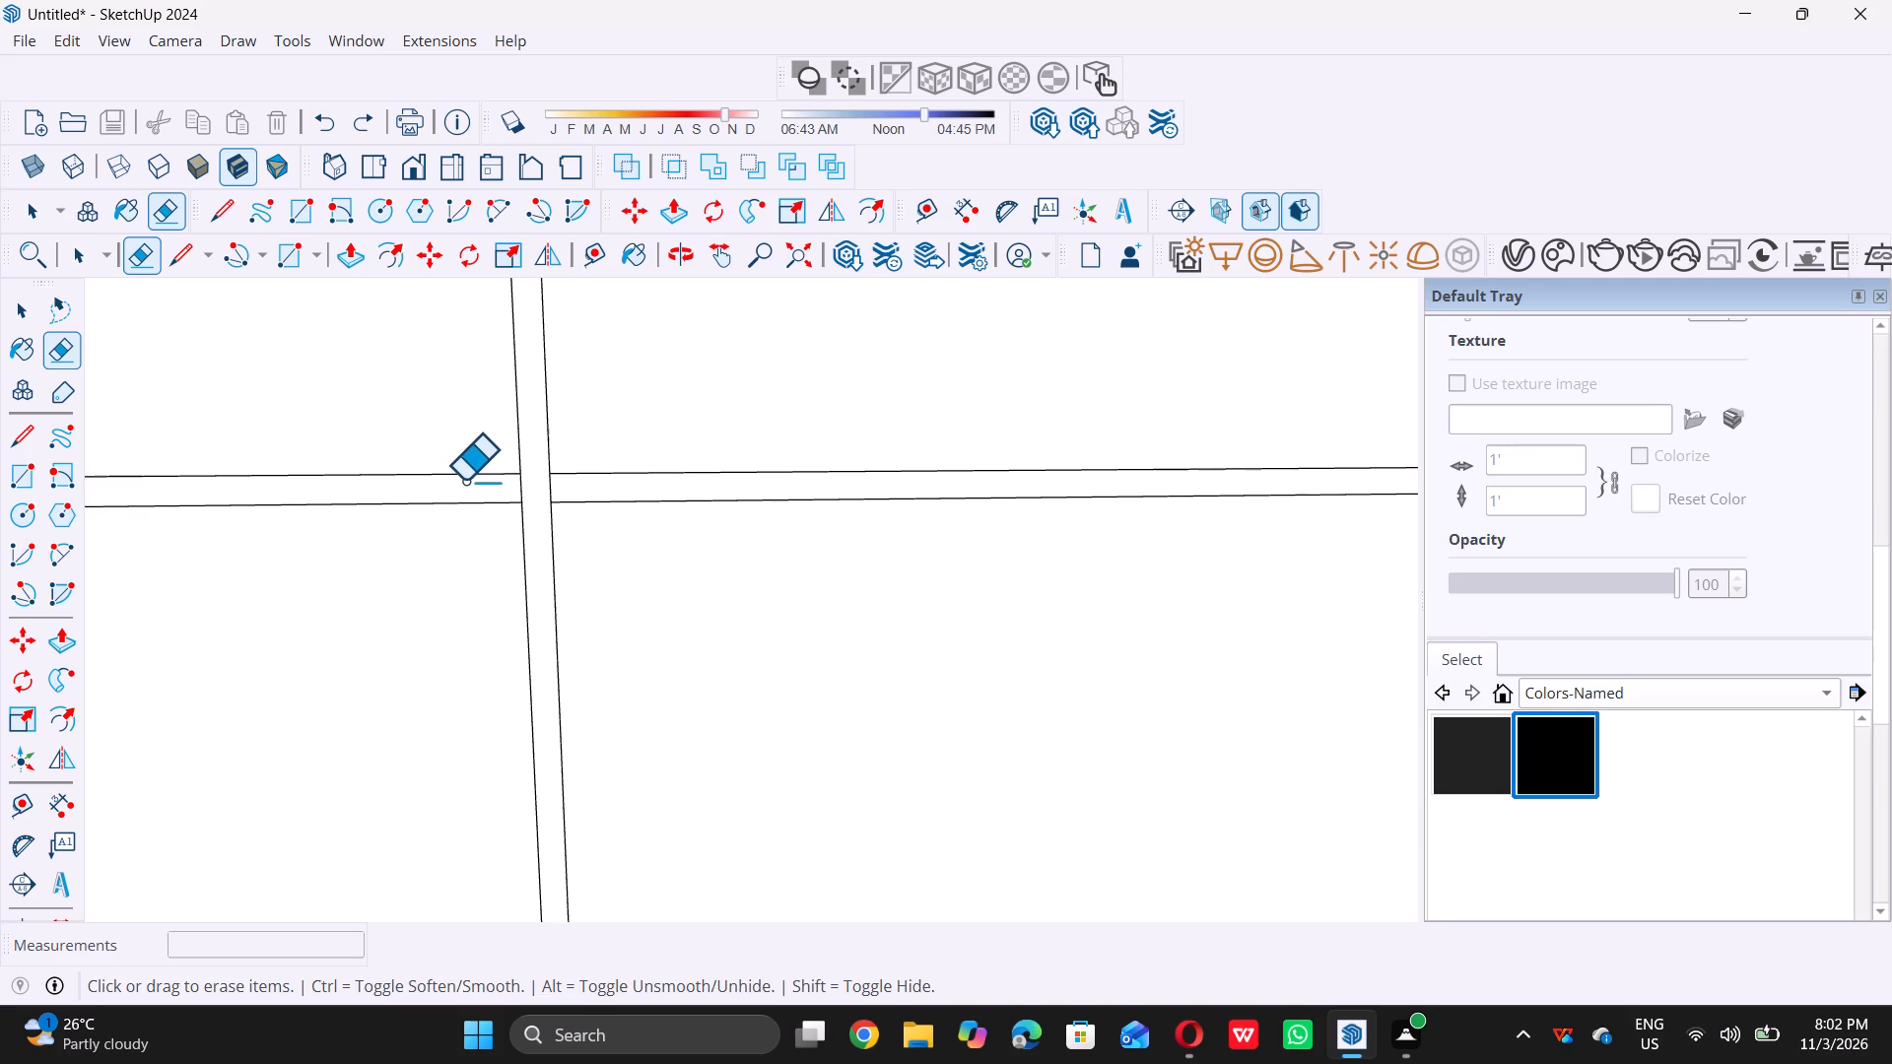
{"action": "scroll", "coordinate": [464, 480], "scroll_direction": "up", "scroll_amount": 8}
{"action": "left_click_drag", "start_coordinate": [545, 490], "coordinate": [694, 491]}
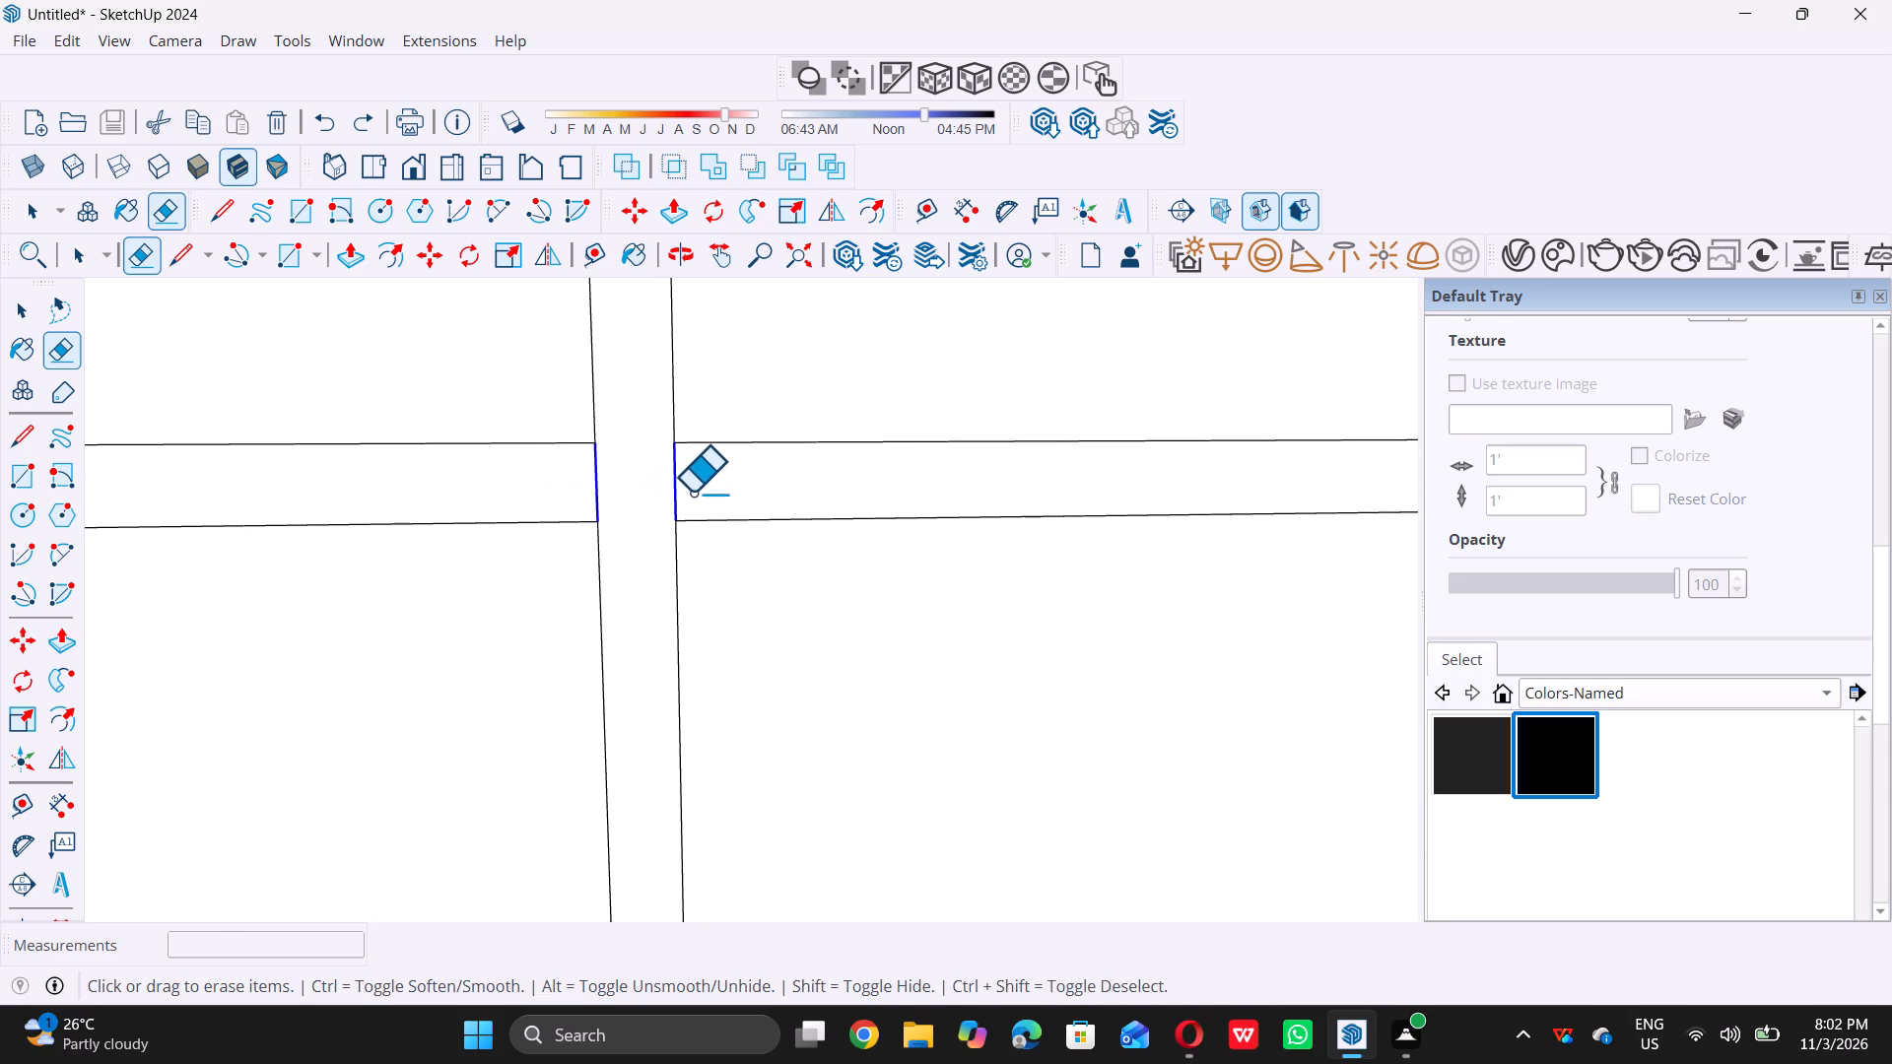
Erase the overlapping edges where the sixth horizontal bar's right end joins the tall window's side frame.
{"action": "scroll", "coordinate": [609, 491], "scroll_direction": "down", "scroll_amount": 20}
{"action": "scroll", "coordinate": [609, 491], "scroll_direction": "down", "scroll_amount": 8}
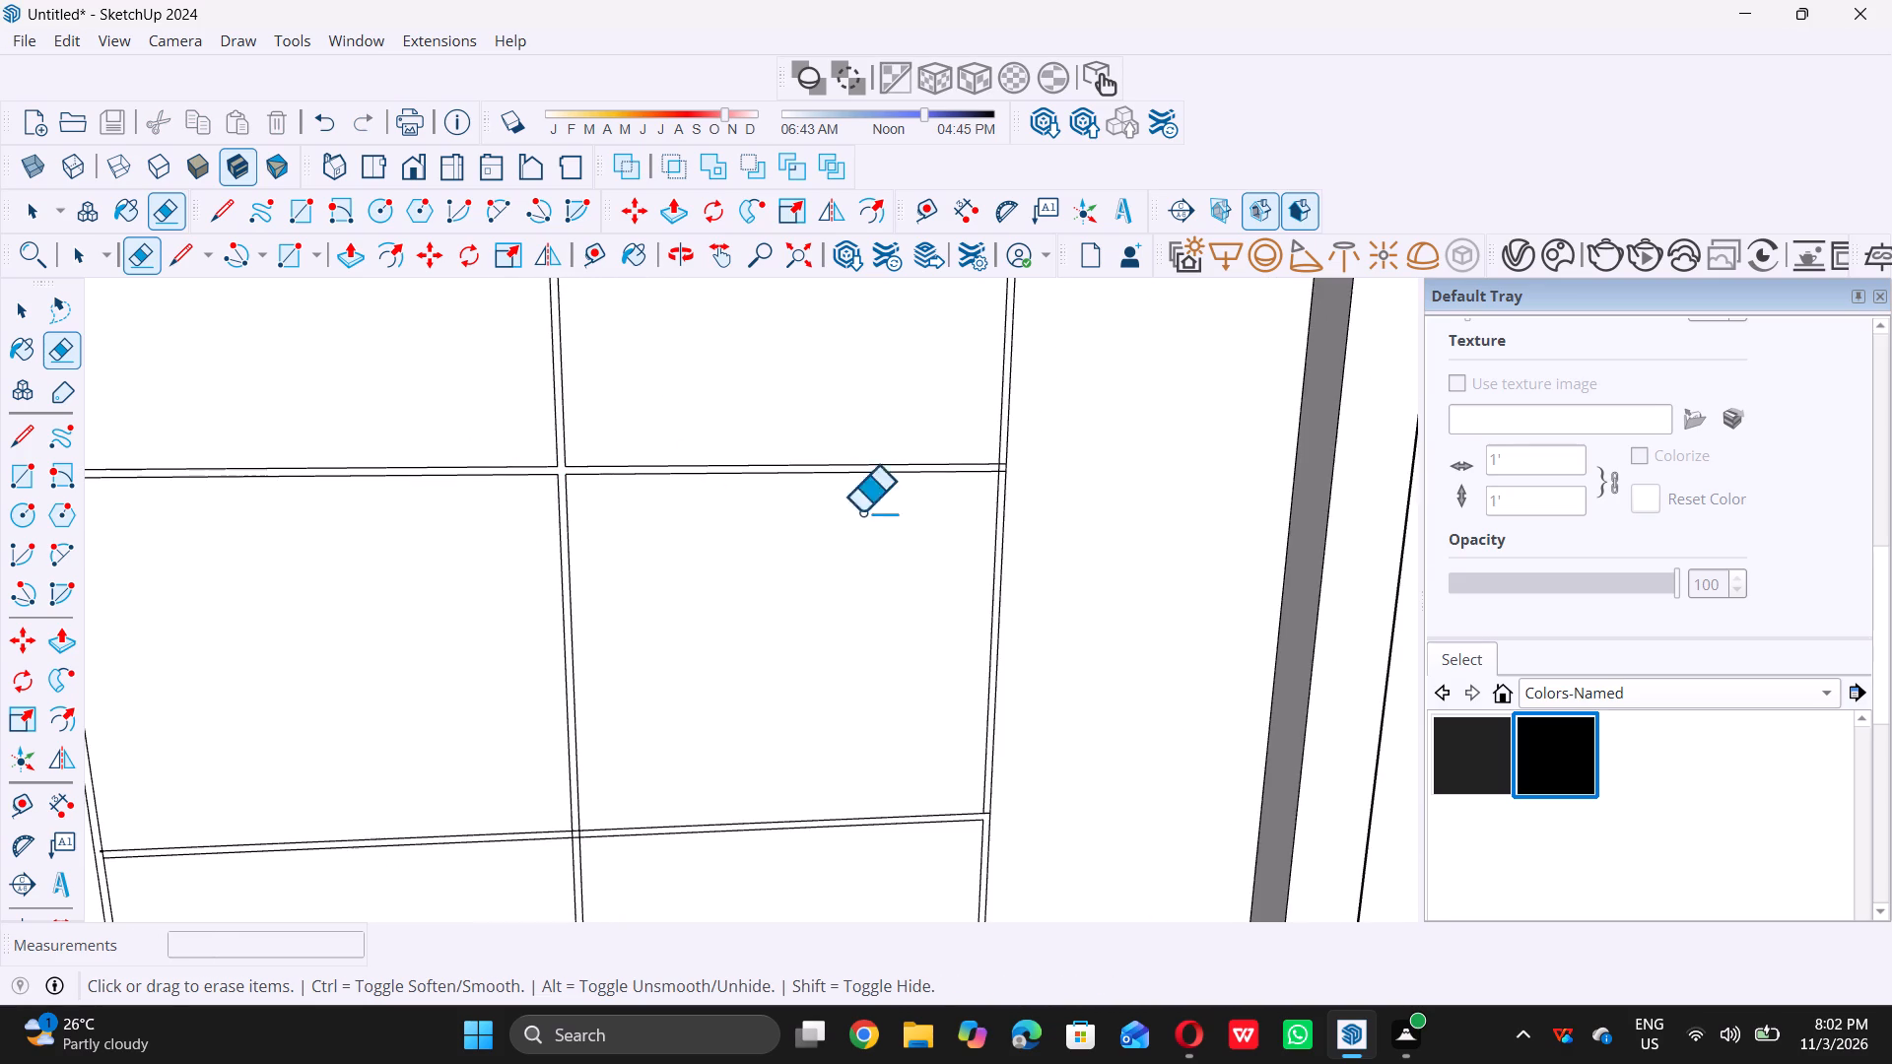
{"action": "scroll", "coordinate": [974, 491], "scroll_direction": "up", "scroll_amount": 4}
{"action": "scroll", "coordinate": [1013, 467], "scroll_direction": "up", "scroll_amount": 20}
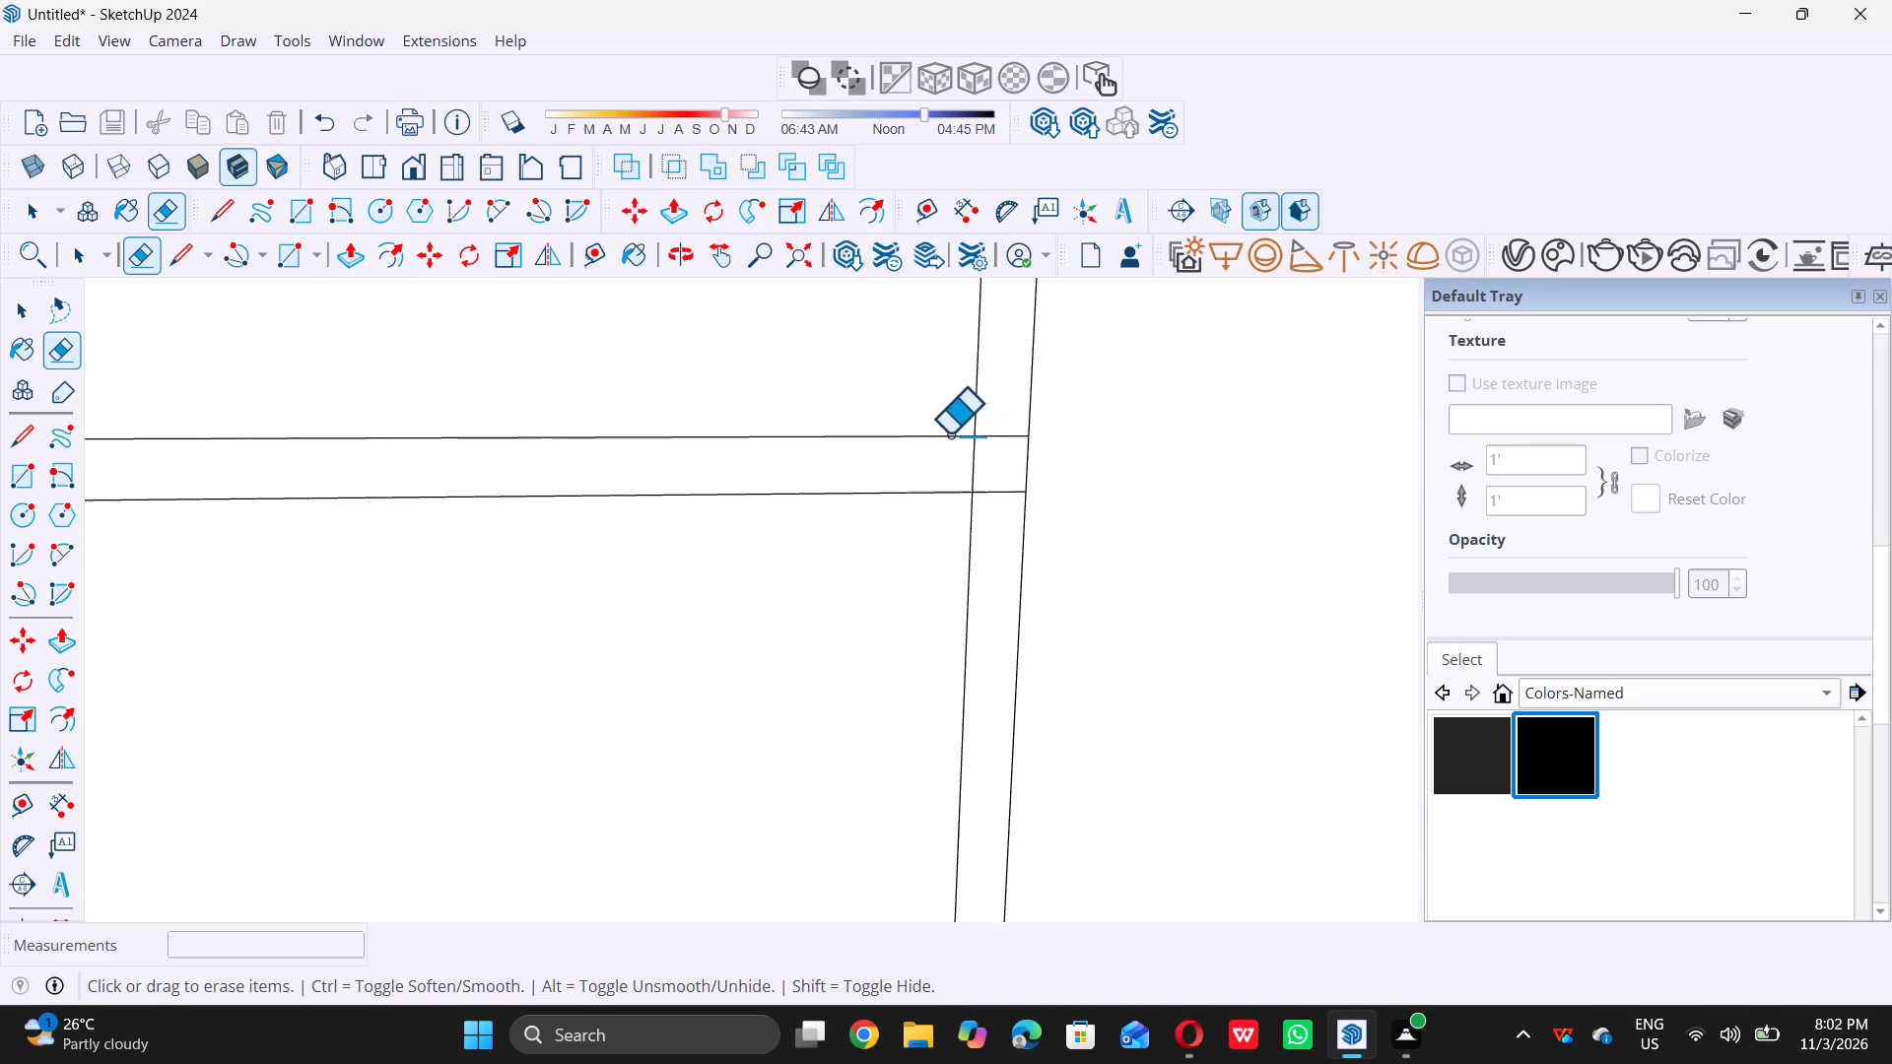
{"action": "left_click_drag", "start_coordinate": [953, 484], "coordinate": [1023, 562]}
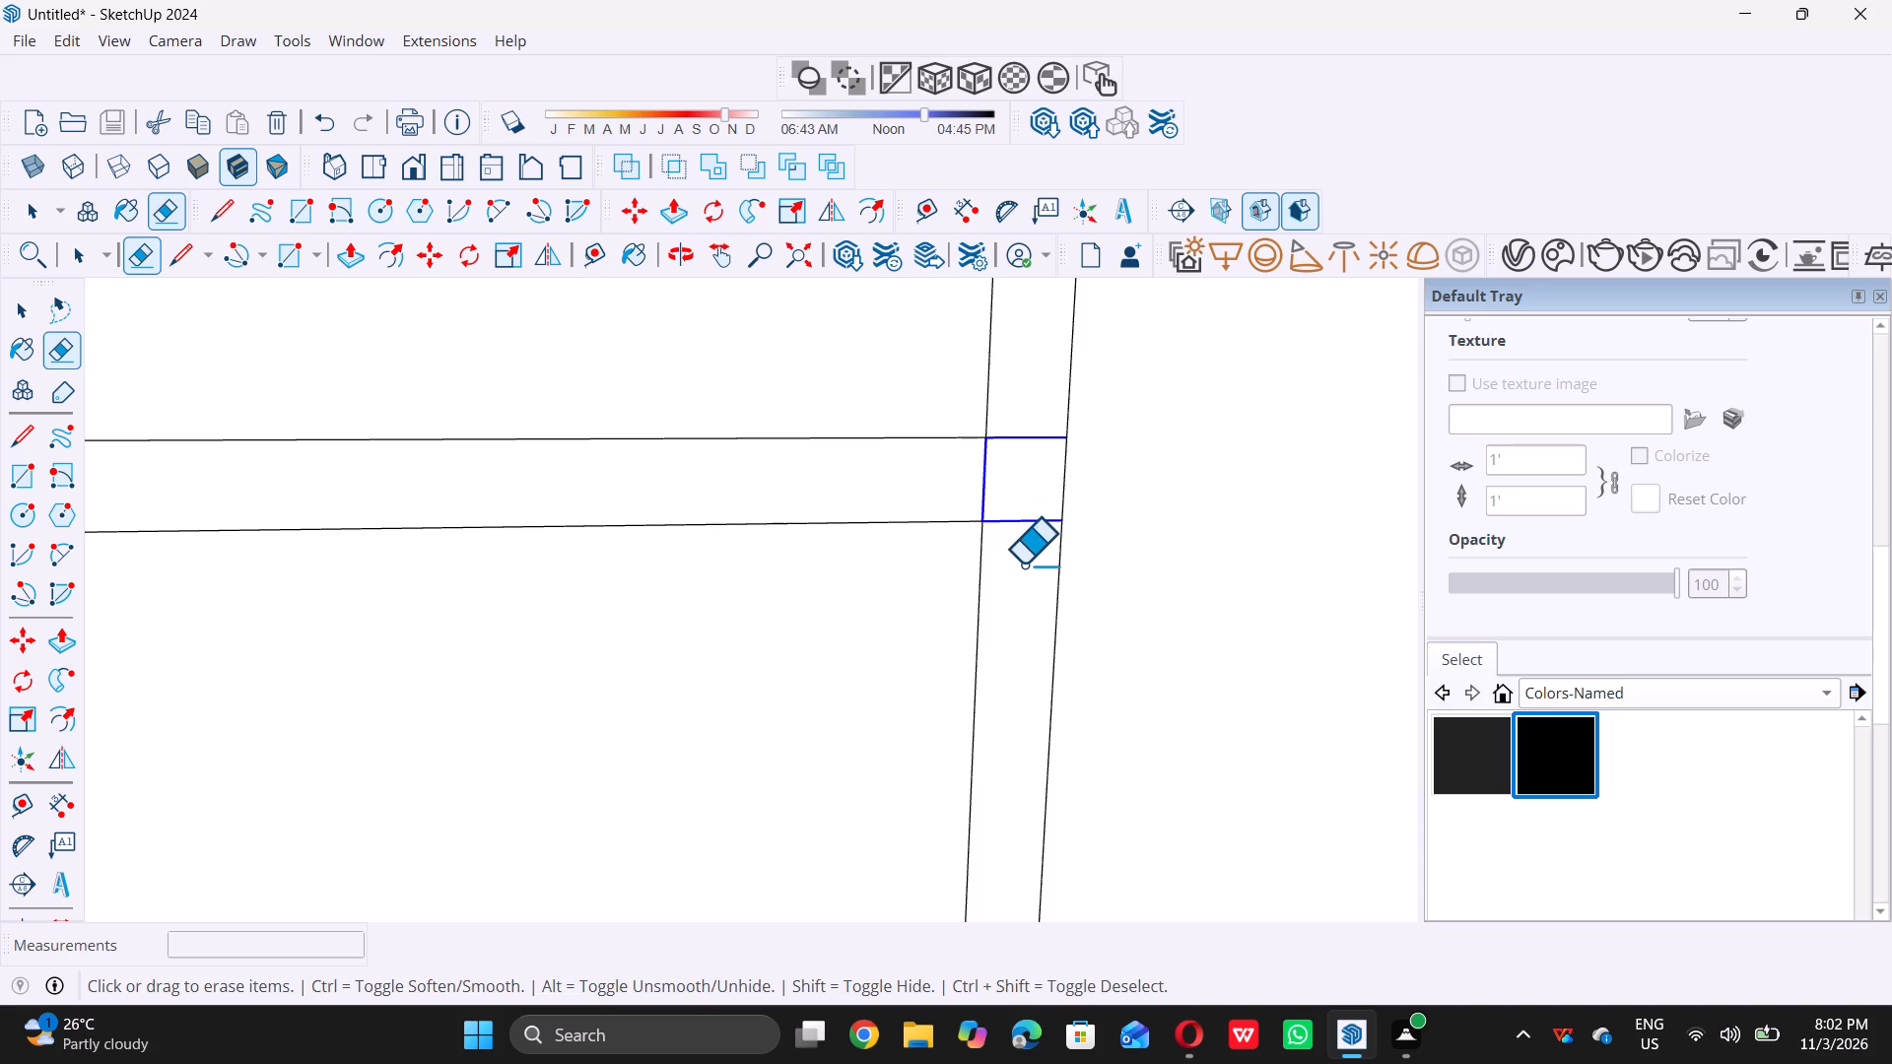
{"action": "left_click", "coordinate": [1023, 562]}
Erase the overlapping edge where the seventh horizontal bar's left end joins the tall window's side frame.
{"action": "scroll", "coordinate": [995, 499], "scroll_direction": "down", "scroll_amount": 20}
{"action": "scroll", "coordinate": [995, 499], "scroll_direction": "down", "scroll_amount": 8}
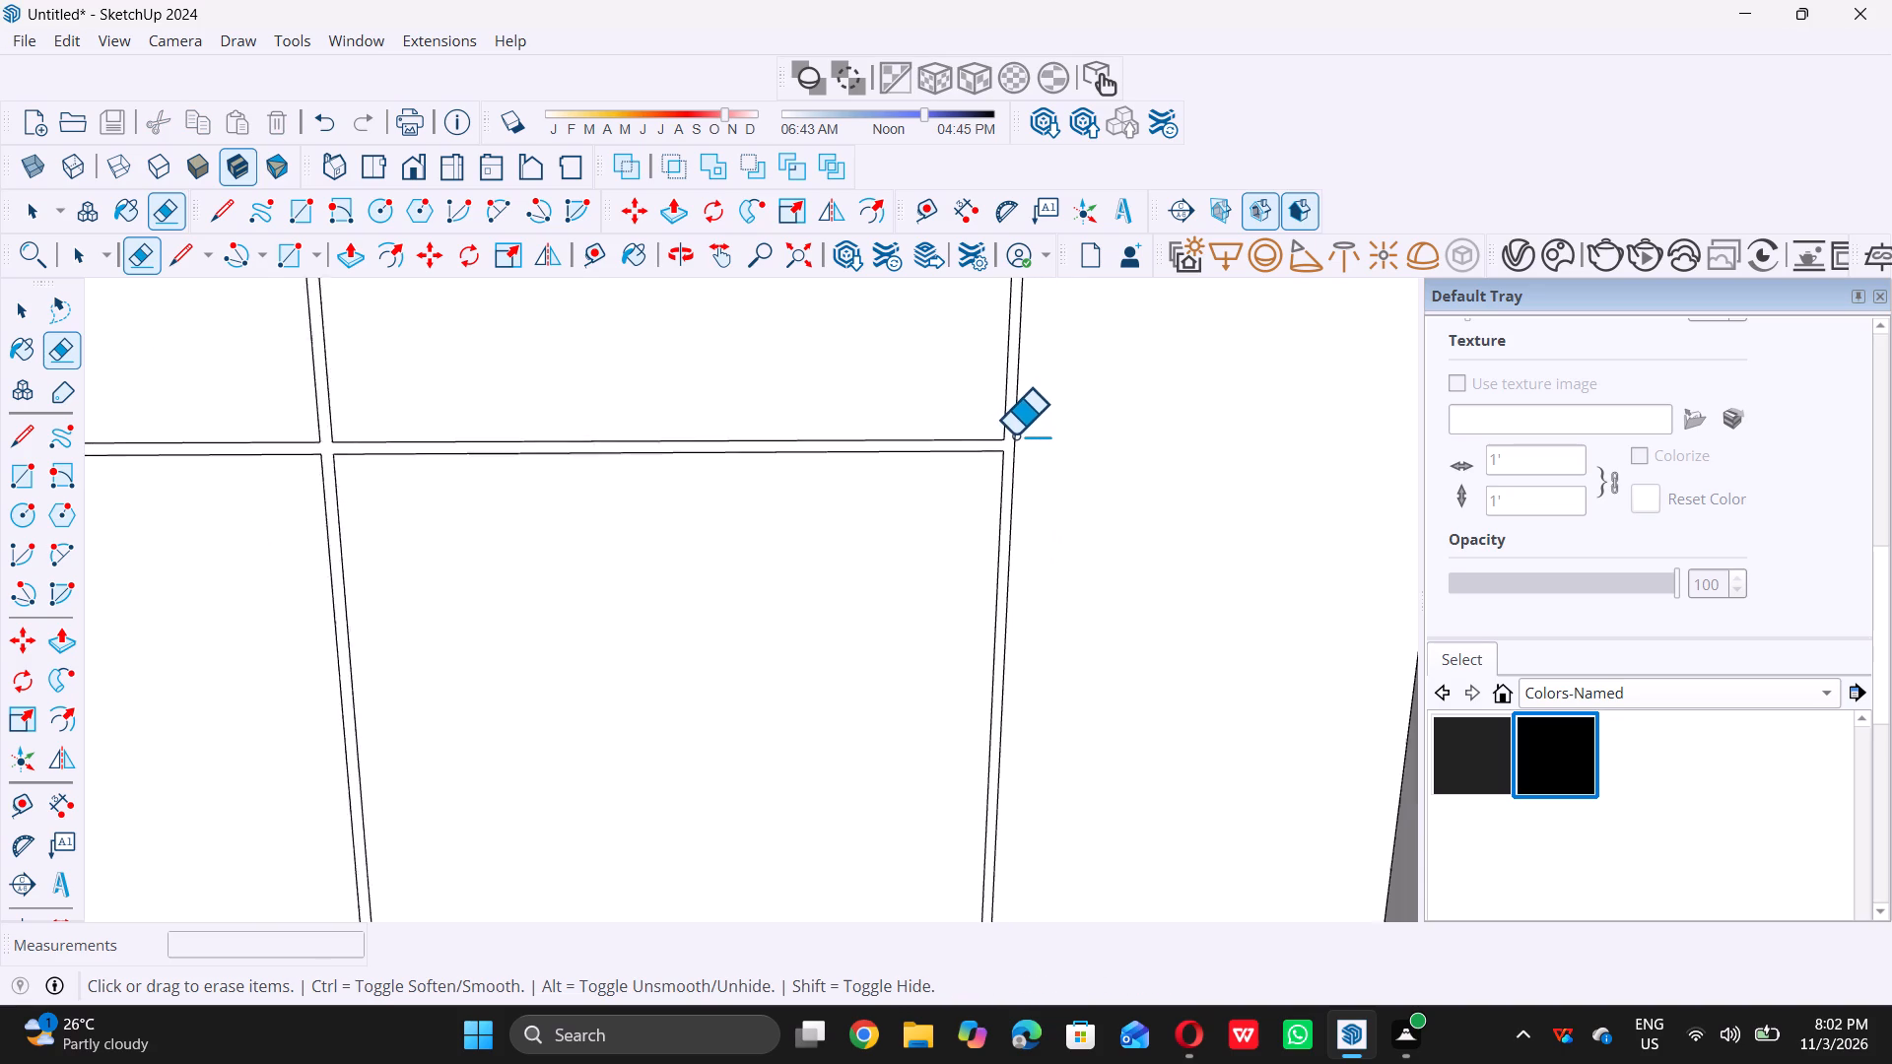
{"action": "scroll", "coordinate": [1014, 434], "scroll_direction": "down", "scroll_amount": 16}
{"action": "scroll", "coordinate": [837, 563], "scroll_direction": "up", "scroll_amount": 7}
{"action": "scroll", "coordinate": [721, 499], "scroll_direction": "up", "scroll_amount": 4}
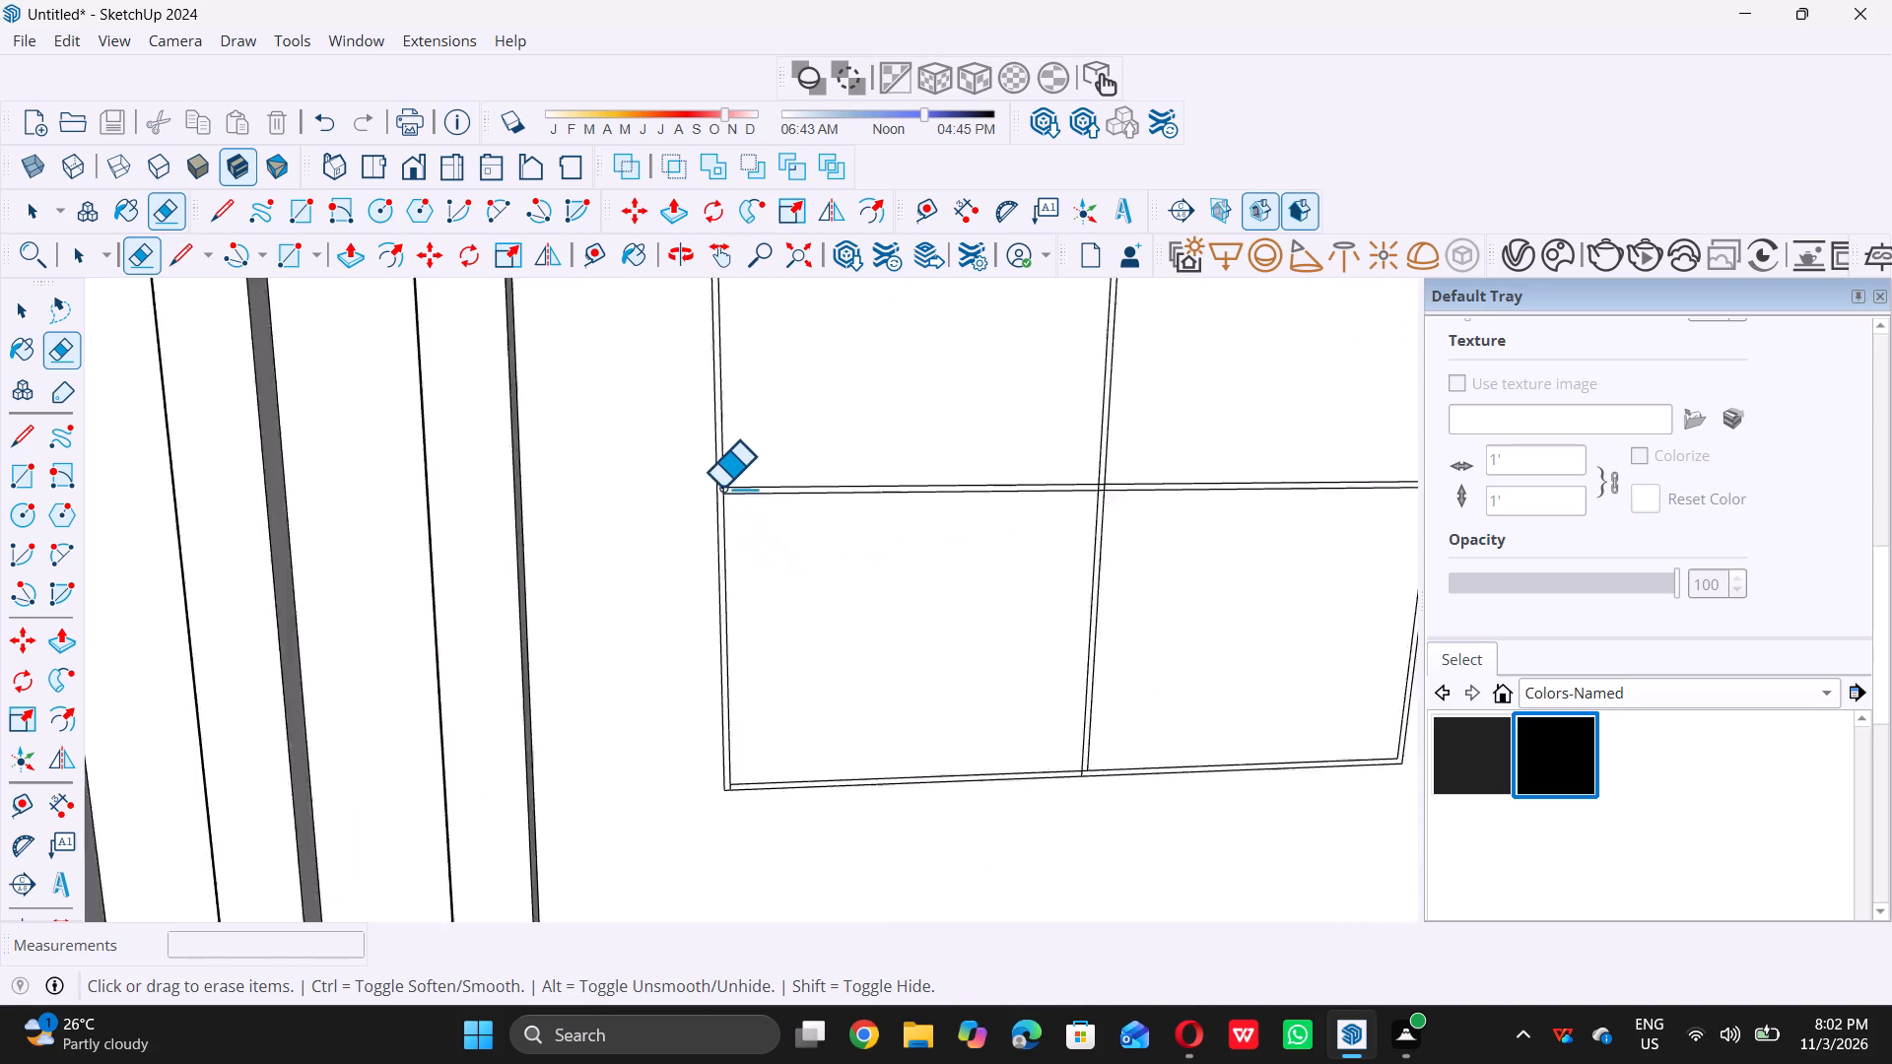
{"action": "scroll", "coordinate": [721, 487], "scroll_direction": "up", "scroll_amount": 15}
{"action": "double_click", "coordinate": [724, 502]}
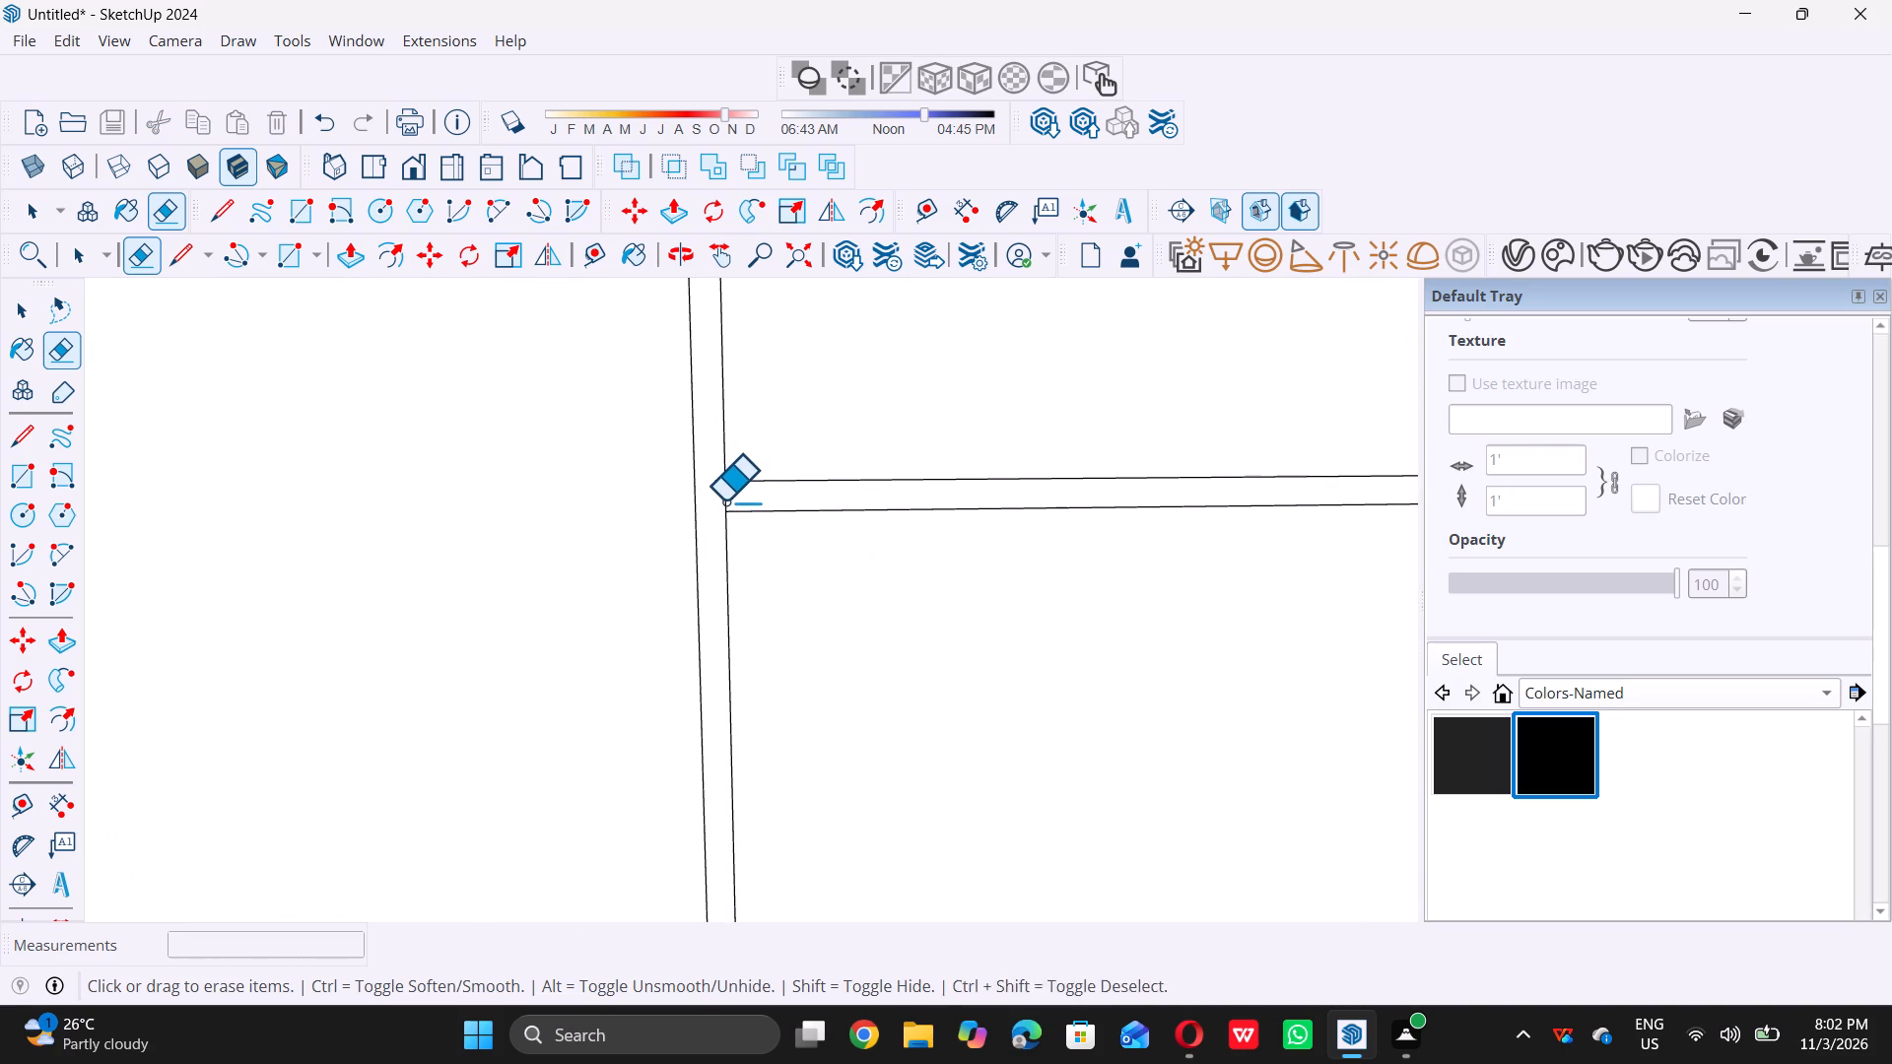
{"action": "scroll", "coordinate": [722, 499], "scroll_direction": "up", "scroll_amount": 1}
Erase the crossing vertical and horizontal edges inside the joint between the seventh horizontal bar and the central mullion.
{"action": "scroll", "coordinate": [721, 499], "scroll_direction": "down", "scroll_amount": 20}
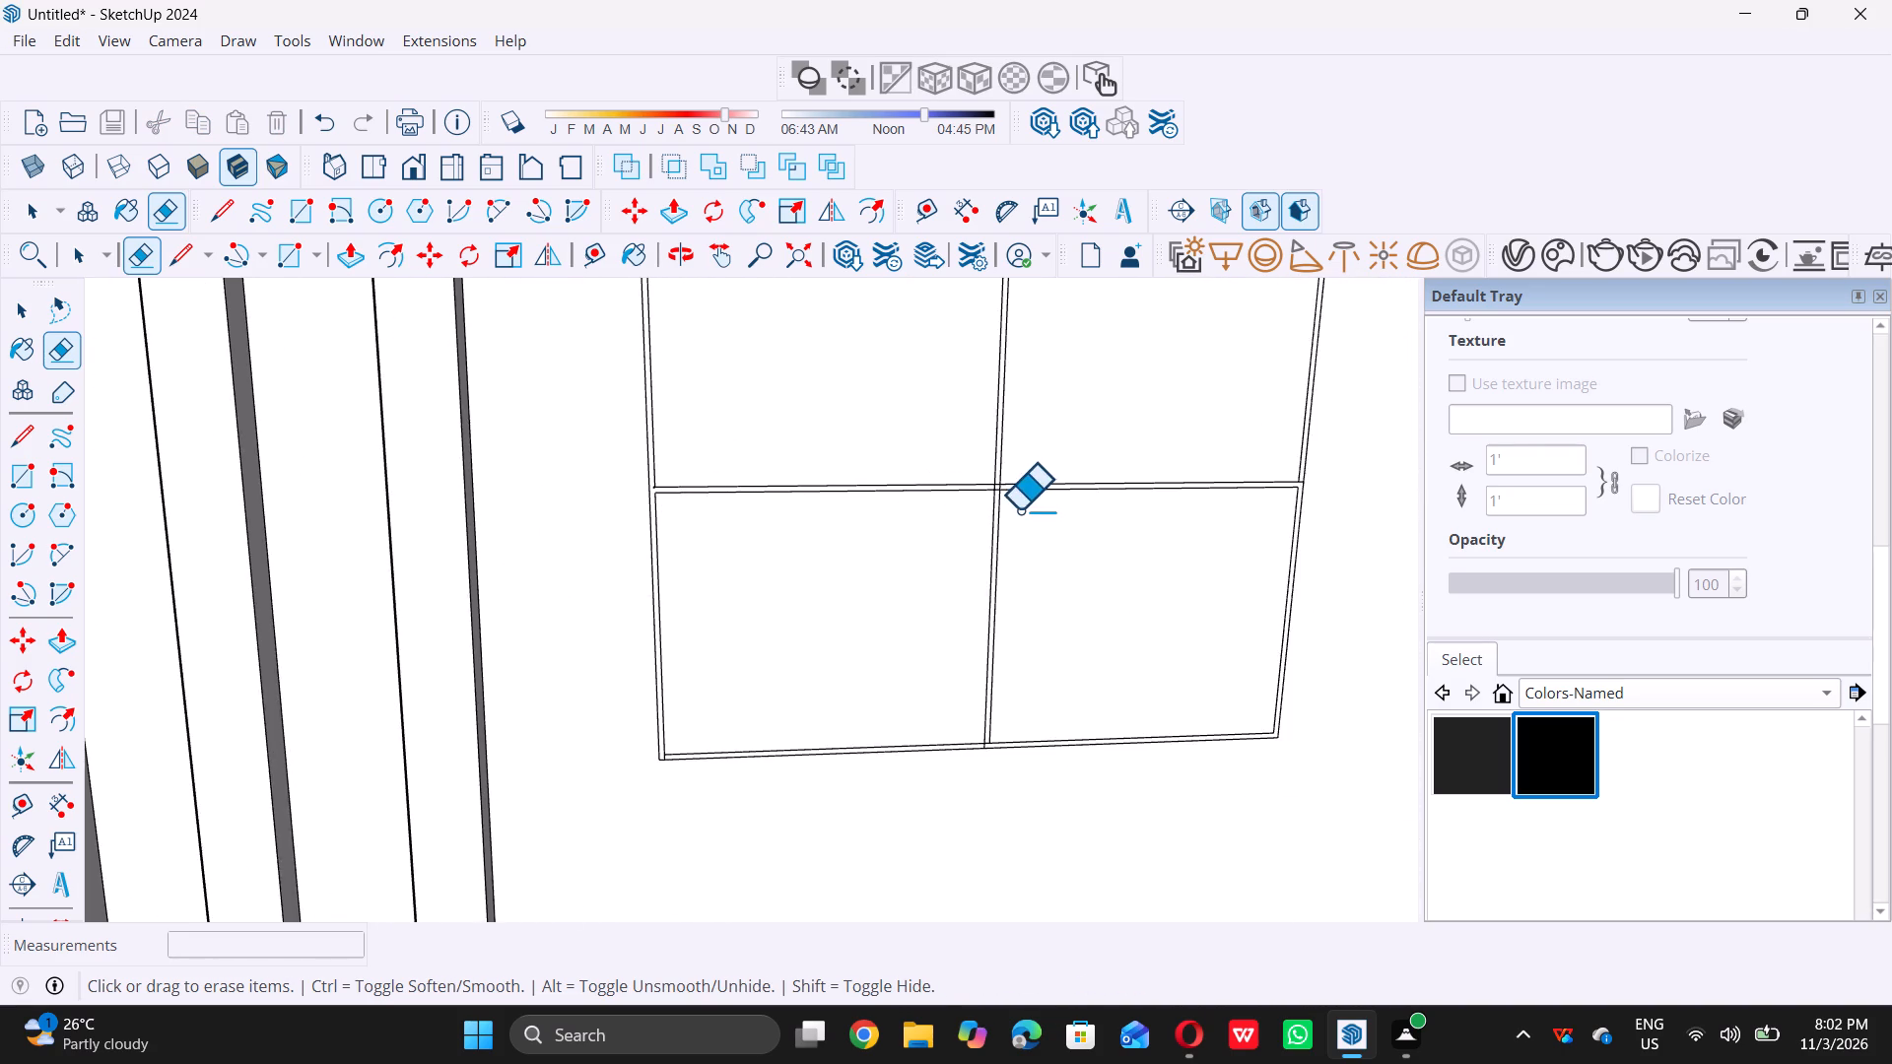
{"action": "scroll", "coordinate": [1022, 508], "scroll_direction": "up", "scroll_amount": 14}
{"action": "scroll", "coordinate": [912, 470], "scroll_direction": "up", "scroll_amount": 6}
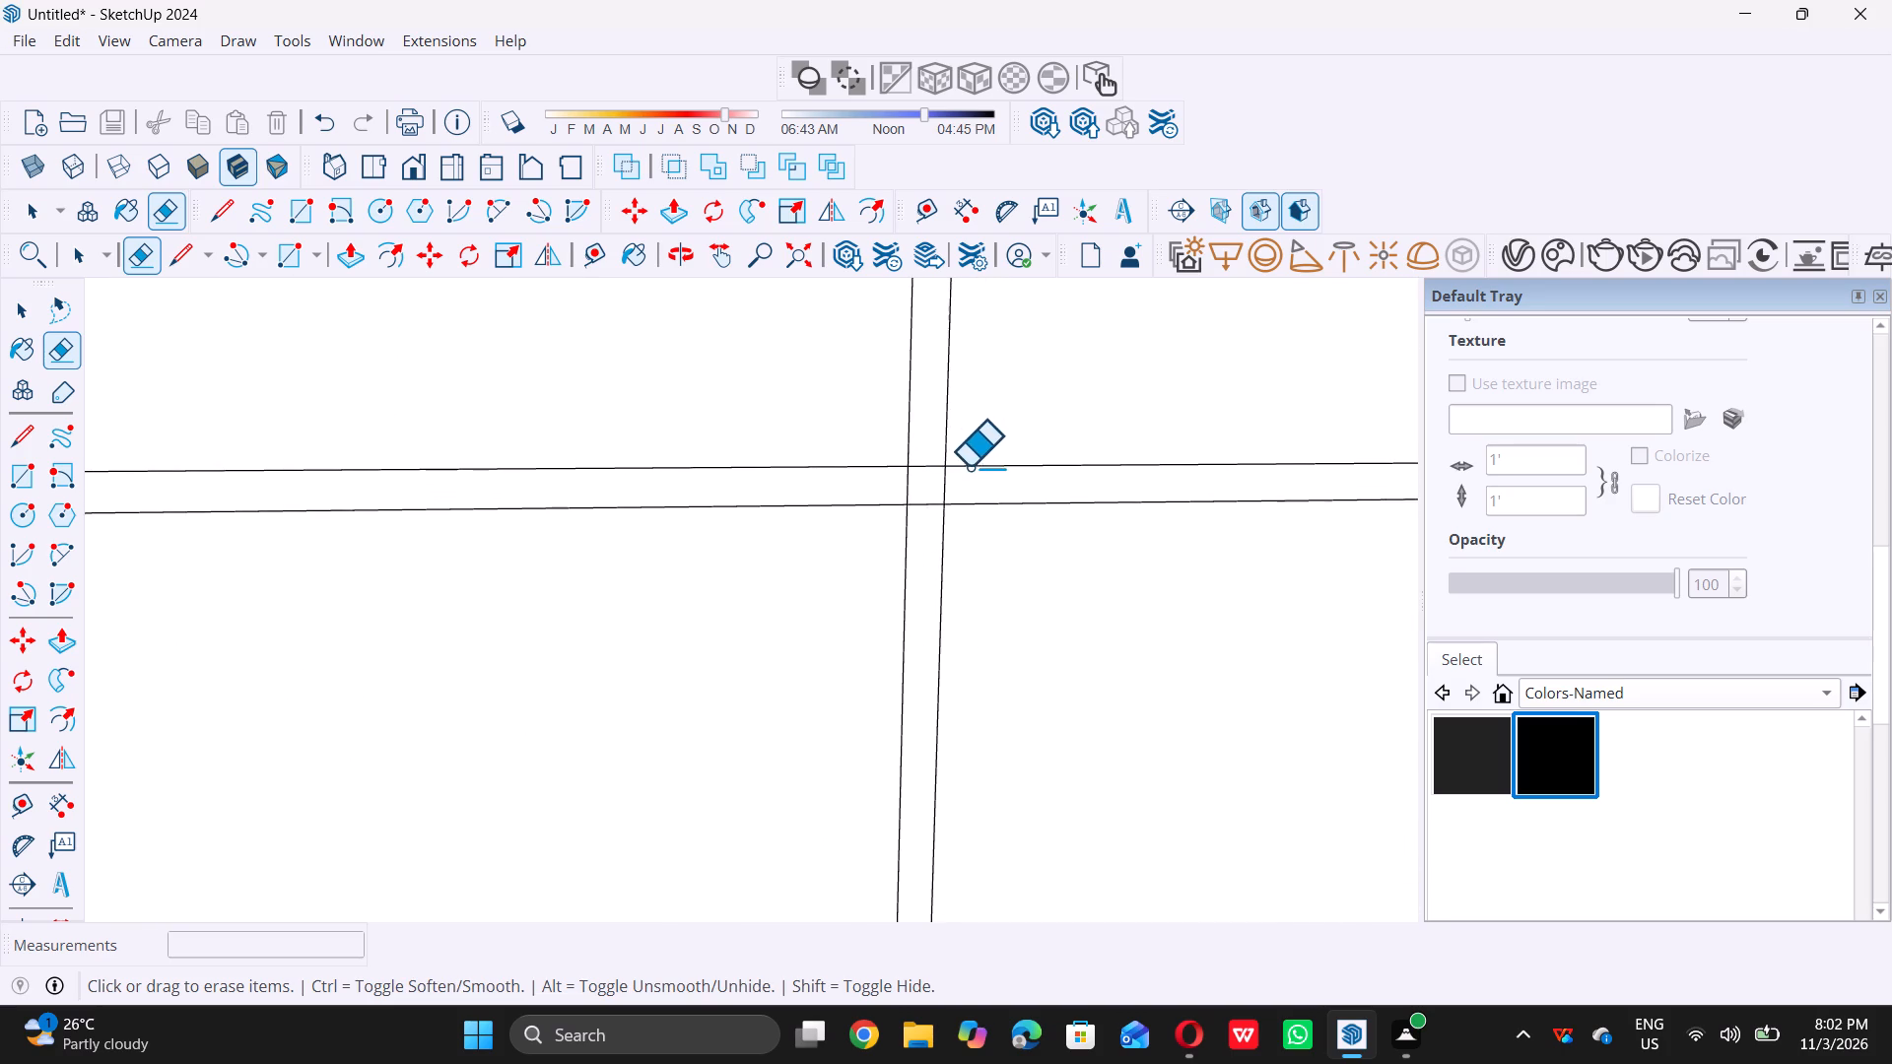
{"action": "scroll", "coordinate": [969, 466], "scroll_direction": "up", "scroll_amount": 7}
{"action": "left_click", "coordinate": [808, 509]}
{"action": "left_click", "coordinate": [814, 509]}
{"action": "left_click_drag", "start_coordinate": [824, 509], "coordinate": [923, 509]}
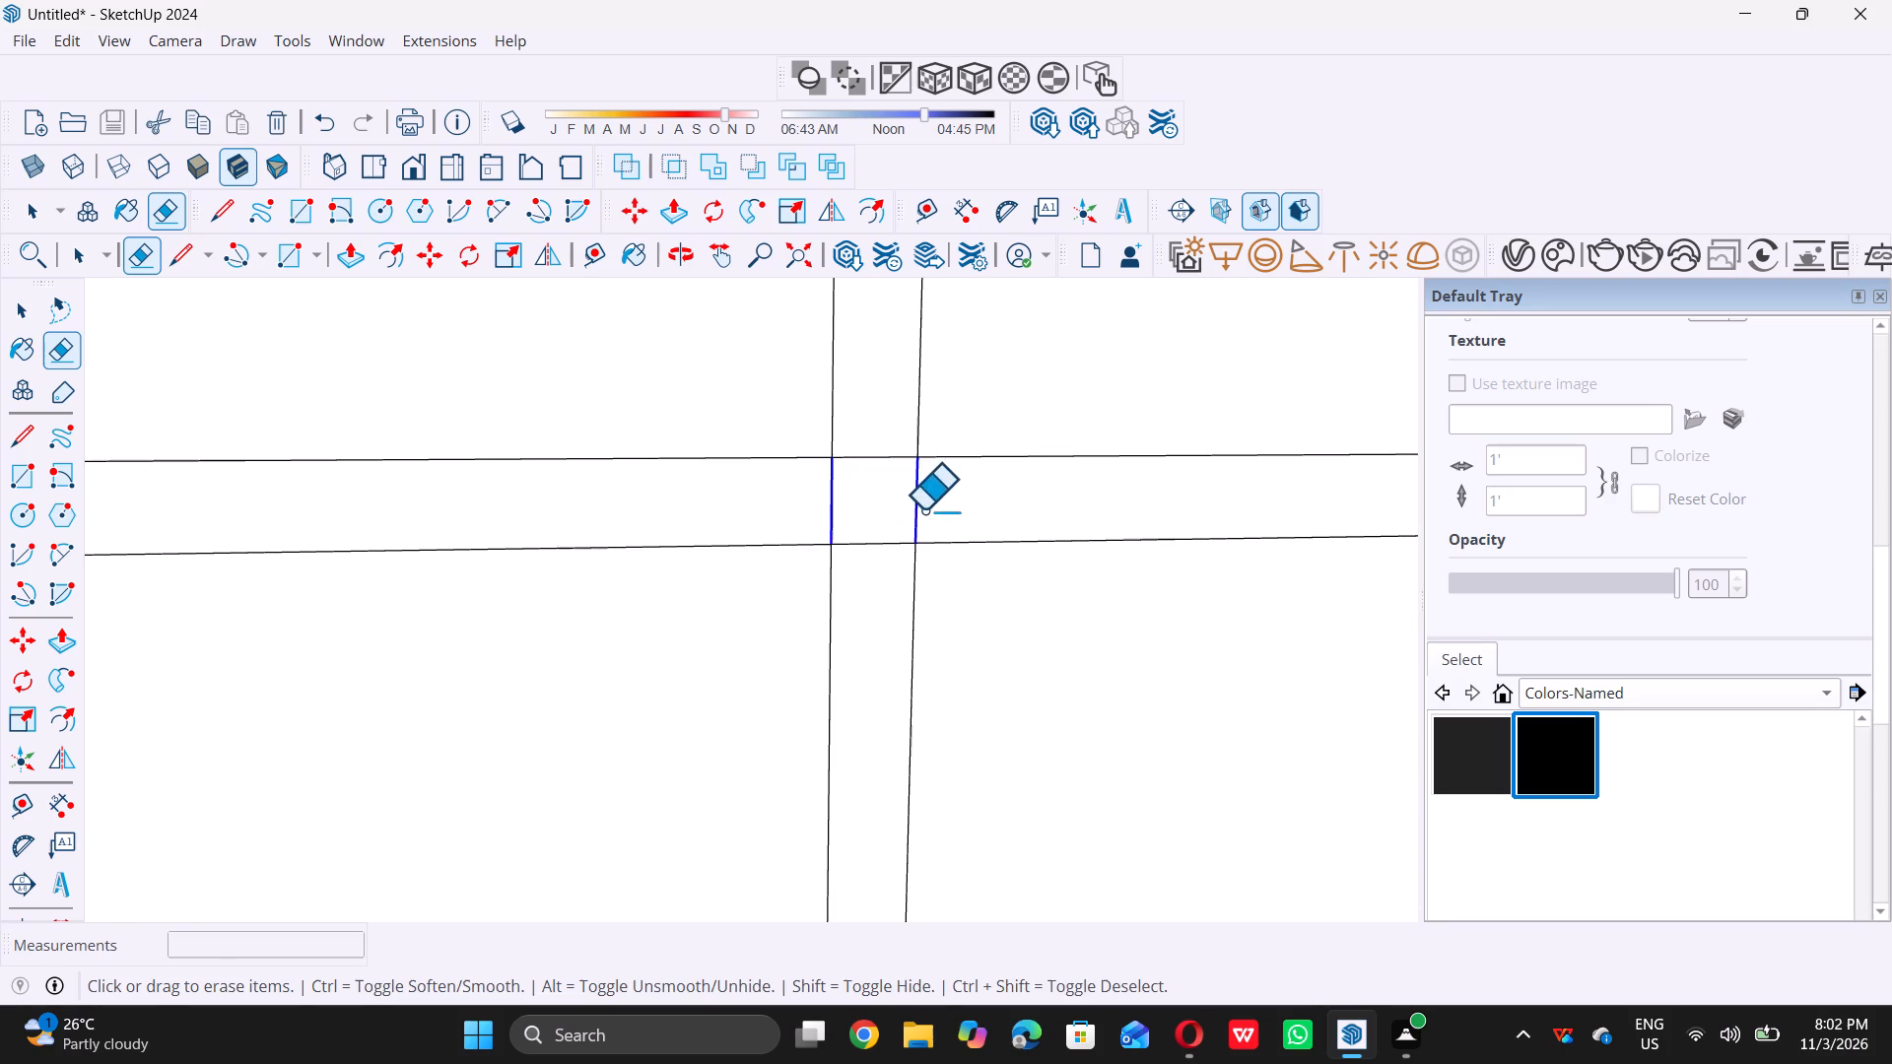
{"action": "left_click_drag", "start_coordinate": [923, 509], "coordinate": [912, 508]}
{"action": "left_click", "coordinate": [900, 504]}
{"action": "left_click", "coordinate": [891, 498]}
{"action": "triple_click", "coordinate": [880, 423]}
{"action": "left_click_drag", "start_coordinate": [880, 421], "coordinate": [874, 573]}
{"action": "left_click", "coordinate": [873, 575]}
{"action": "left_click", "coordinate": [866, 543]}
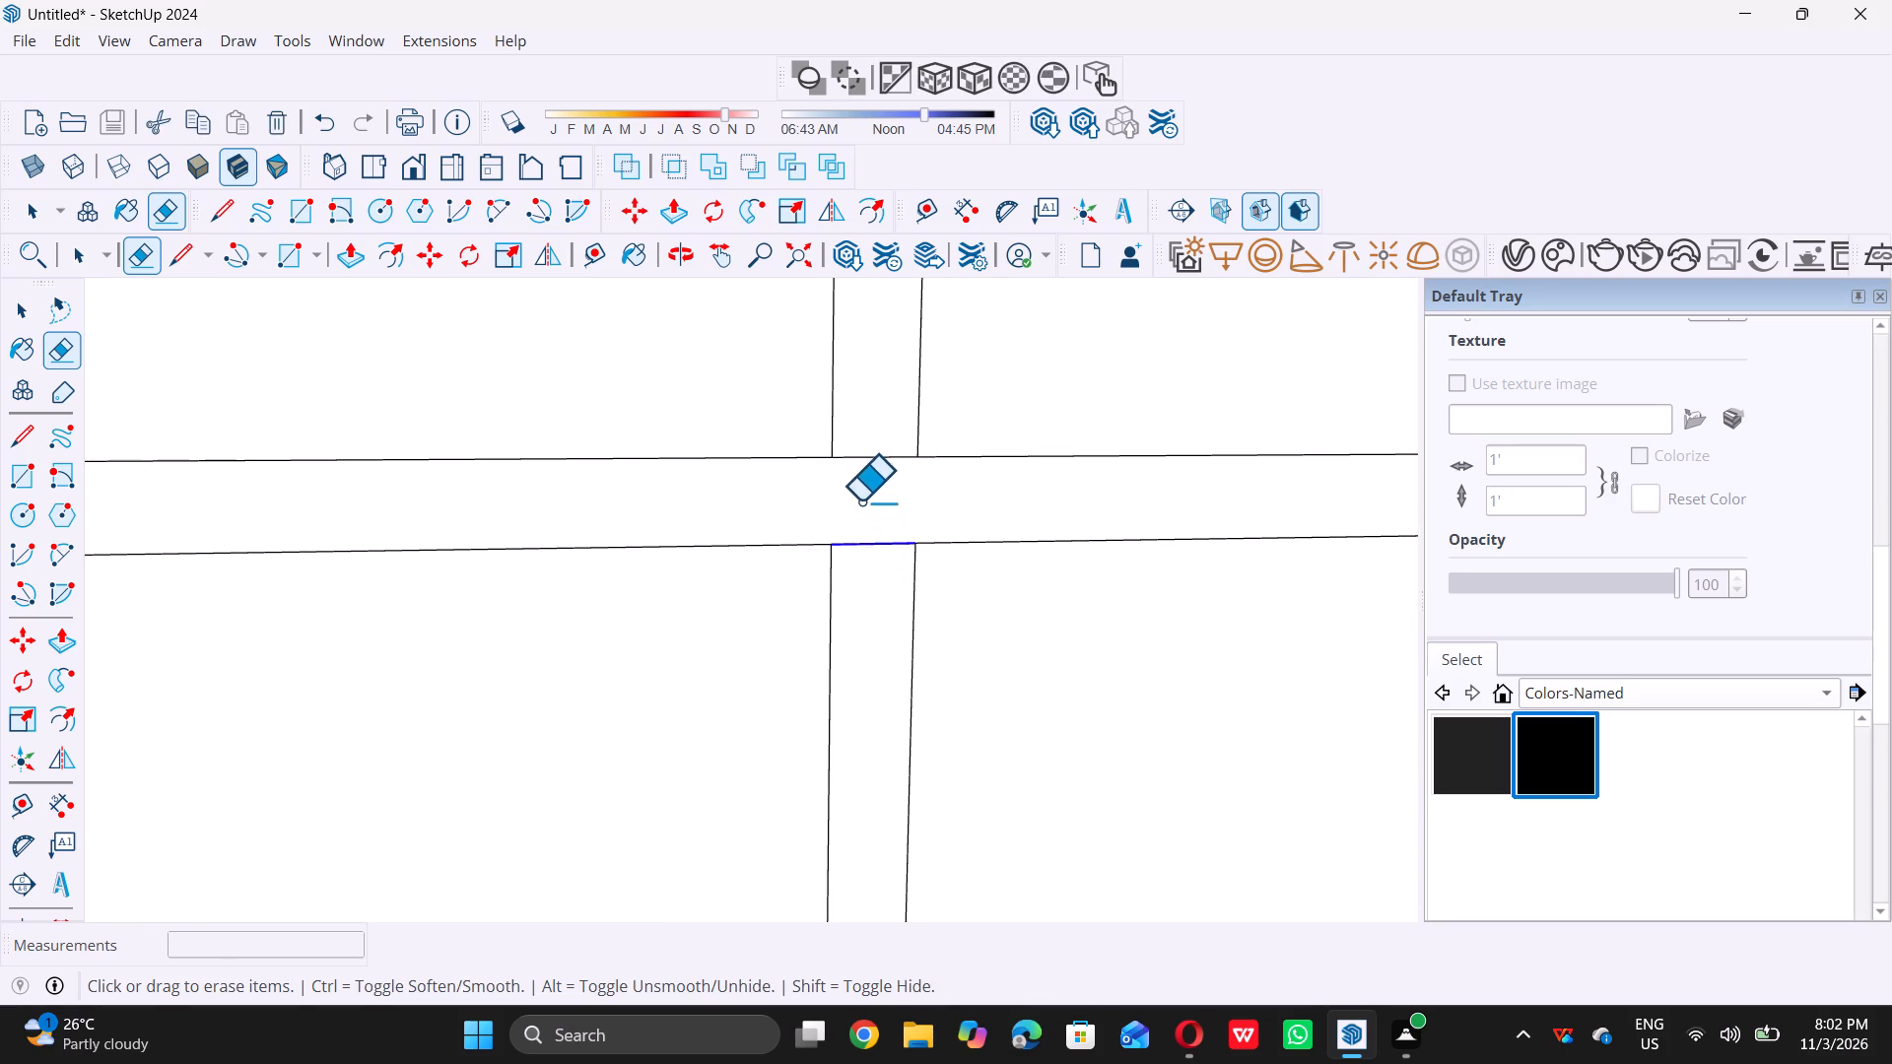
{"action": "left_click_drag", "start_coordinate": [862, 479], "coordinate": [867, 464]}
{"action": "triple_click", "coordinate": [867, 464]}
{"action": "triple_click", "coordinate": [867, 456]}
Erase the leftover overlapping edge where the seventh horizontal bar's right end joins the tall window's side frame.
{"action": "scroll", "coordinate": [830, 461], "scroll_direction": "down", "scroll_amount": 20}
{"action": "scroll", "coordinate": [830, 461], "scroll_direction": "down", "scroll_amount": 7}
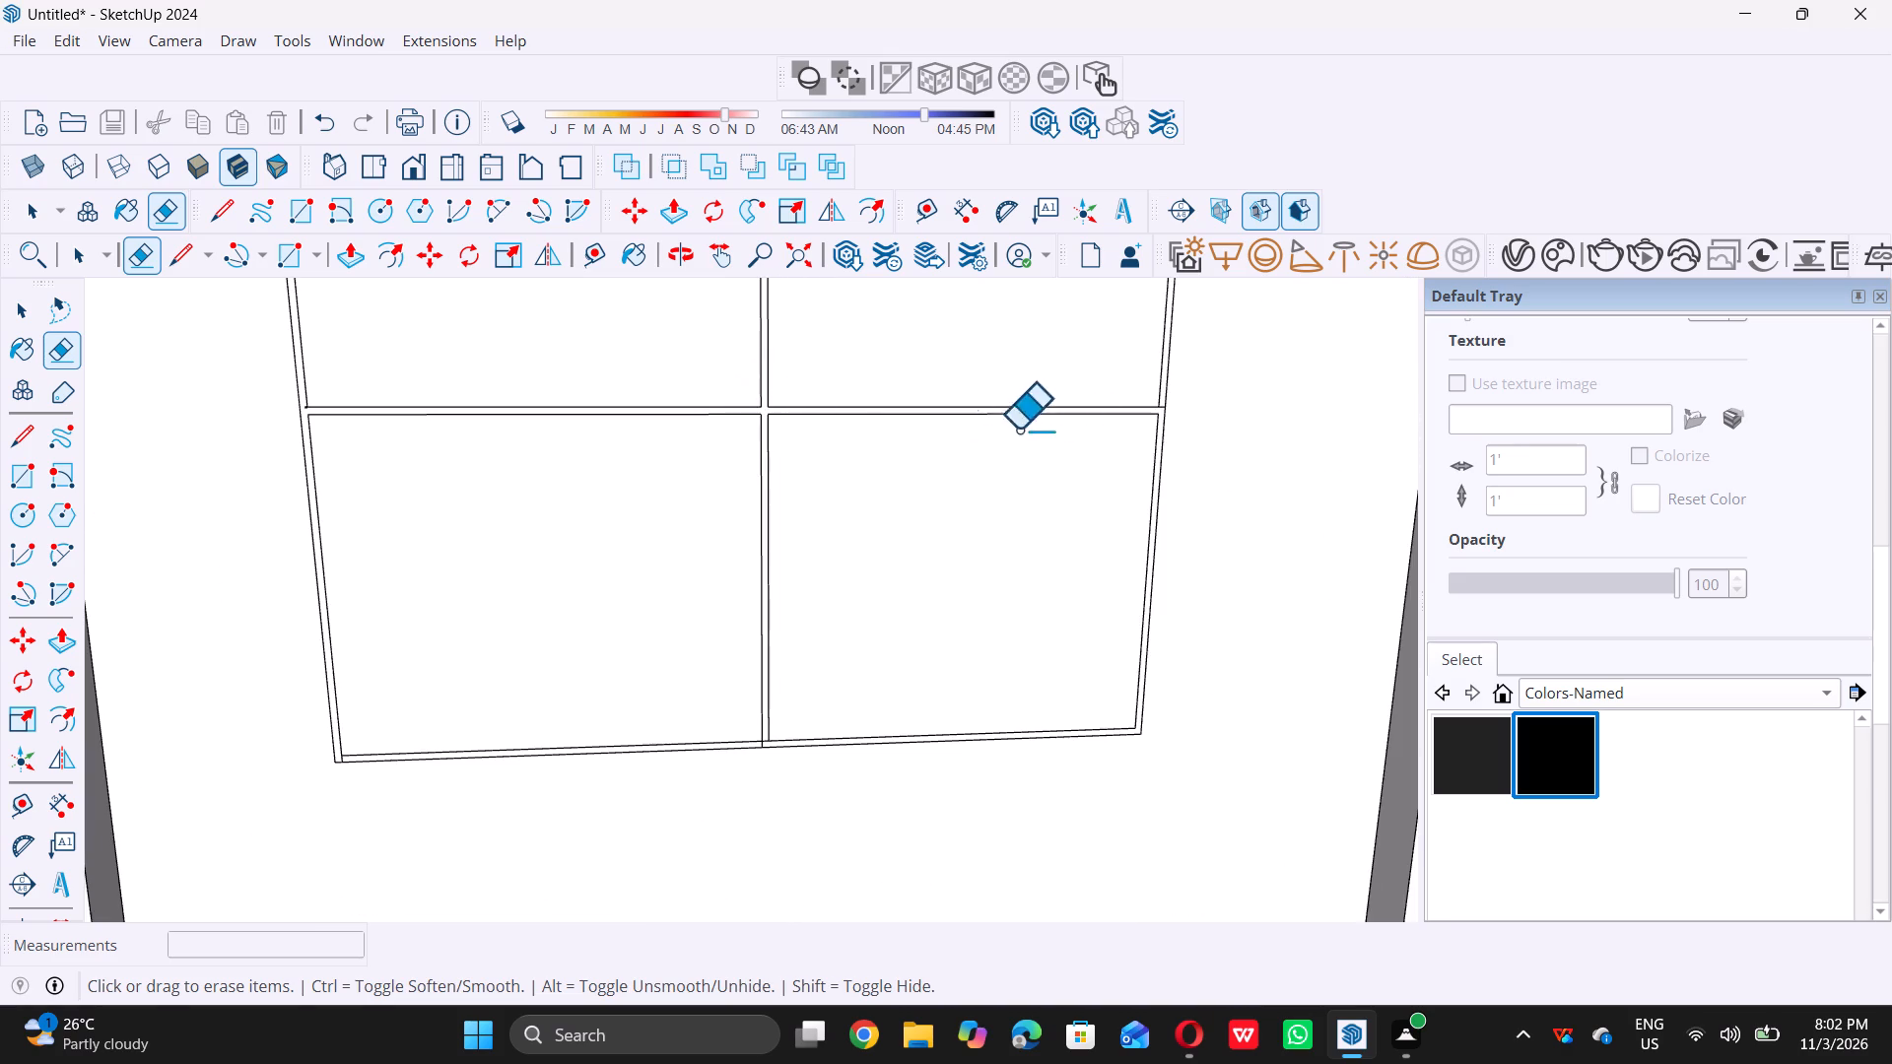
{"action": "scroll", "coordinate": [1142, 405], "scroll_direction": "up", "scroll_amount": 19}
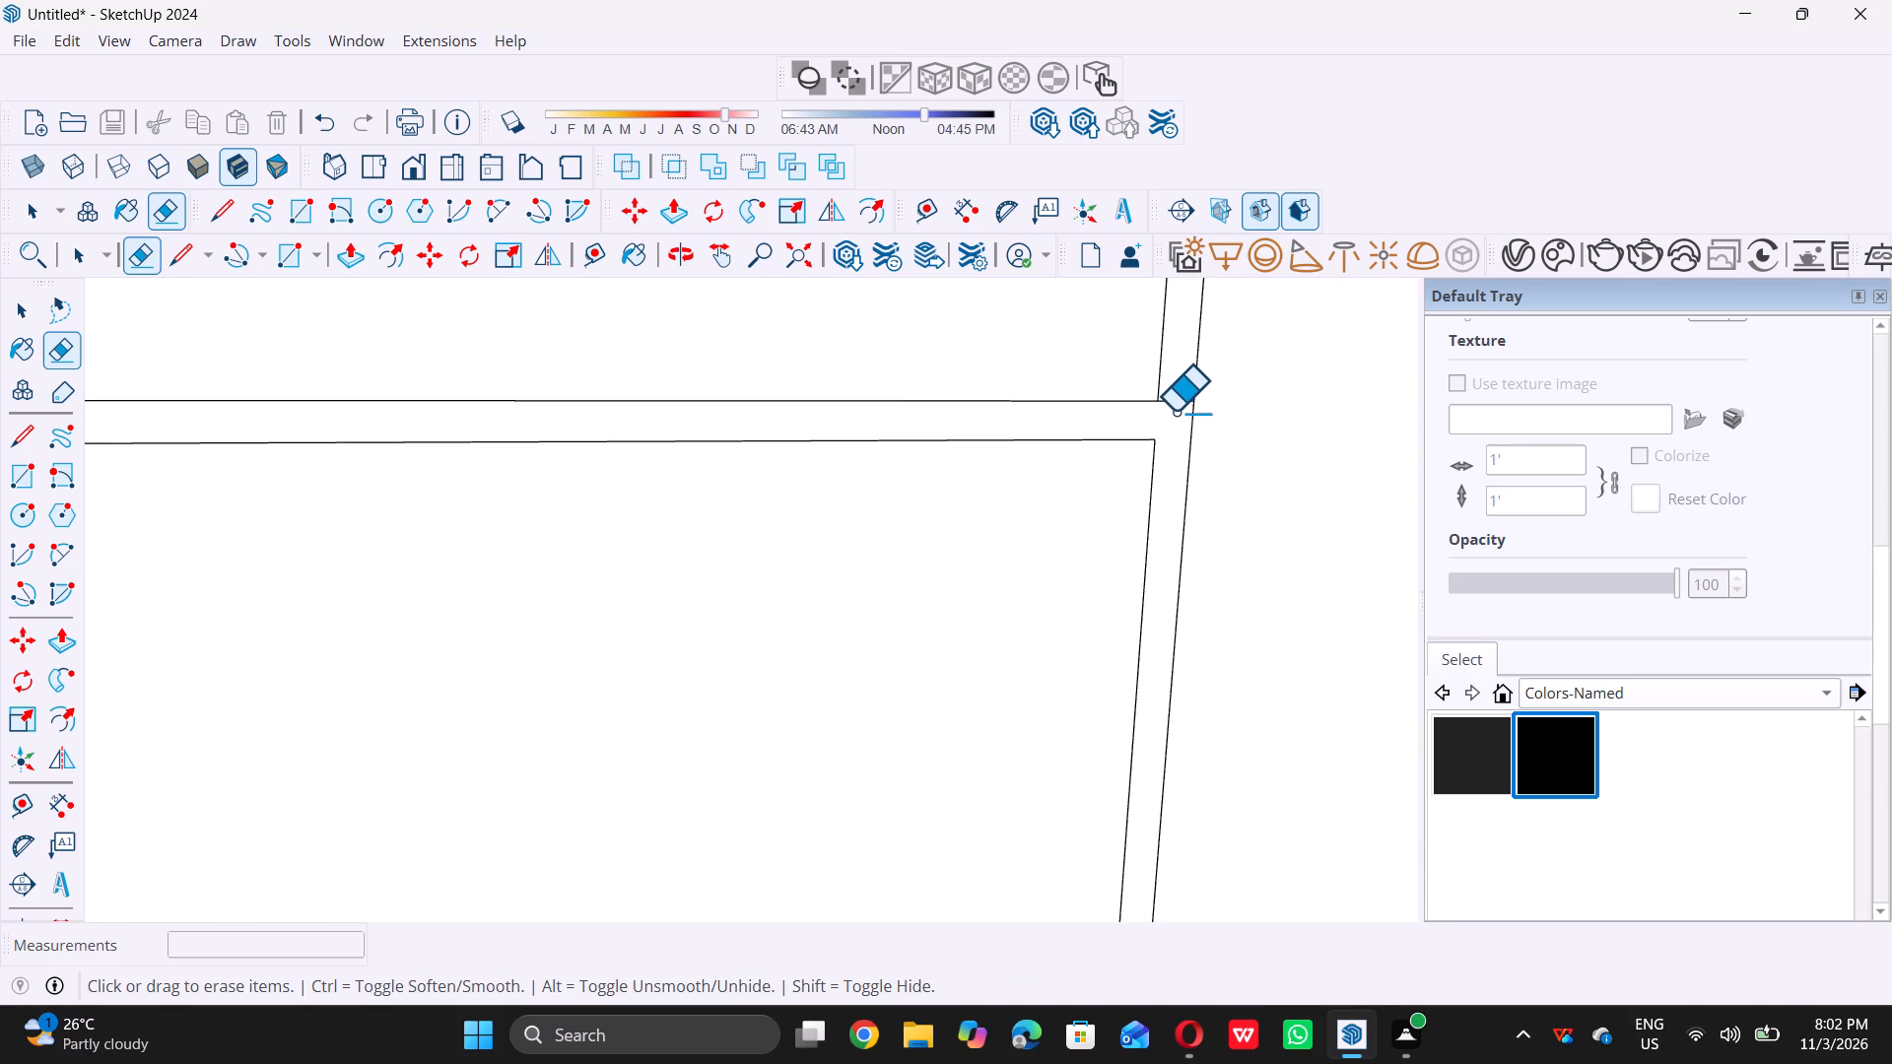
{"action": "left_click", "coordinate": [1175, 399]}
Erase the overlapping edges where the central mullion meets the tall window's bottom rail.
{"action": "scroll", "coordinate": [1177, 397], "scroll_direction": "down", "scroll_amount": 13}
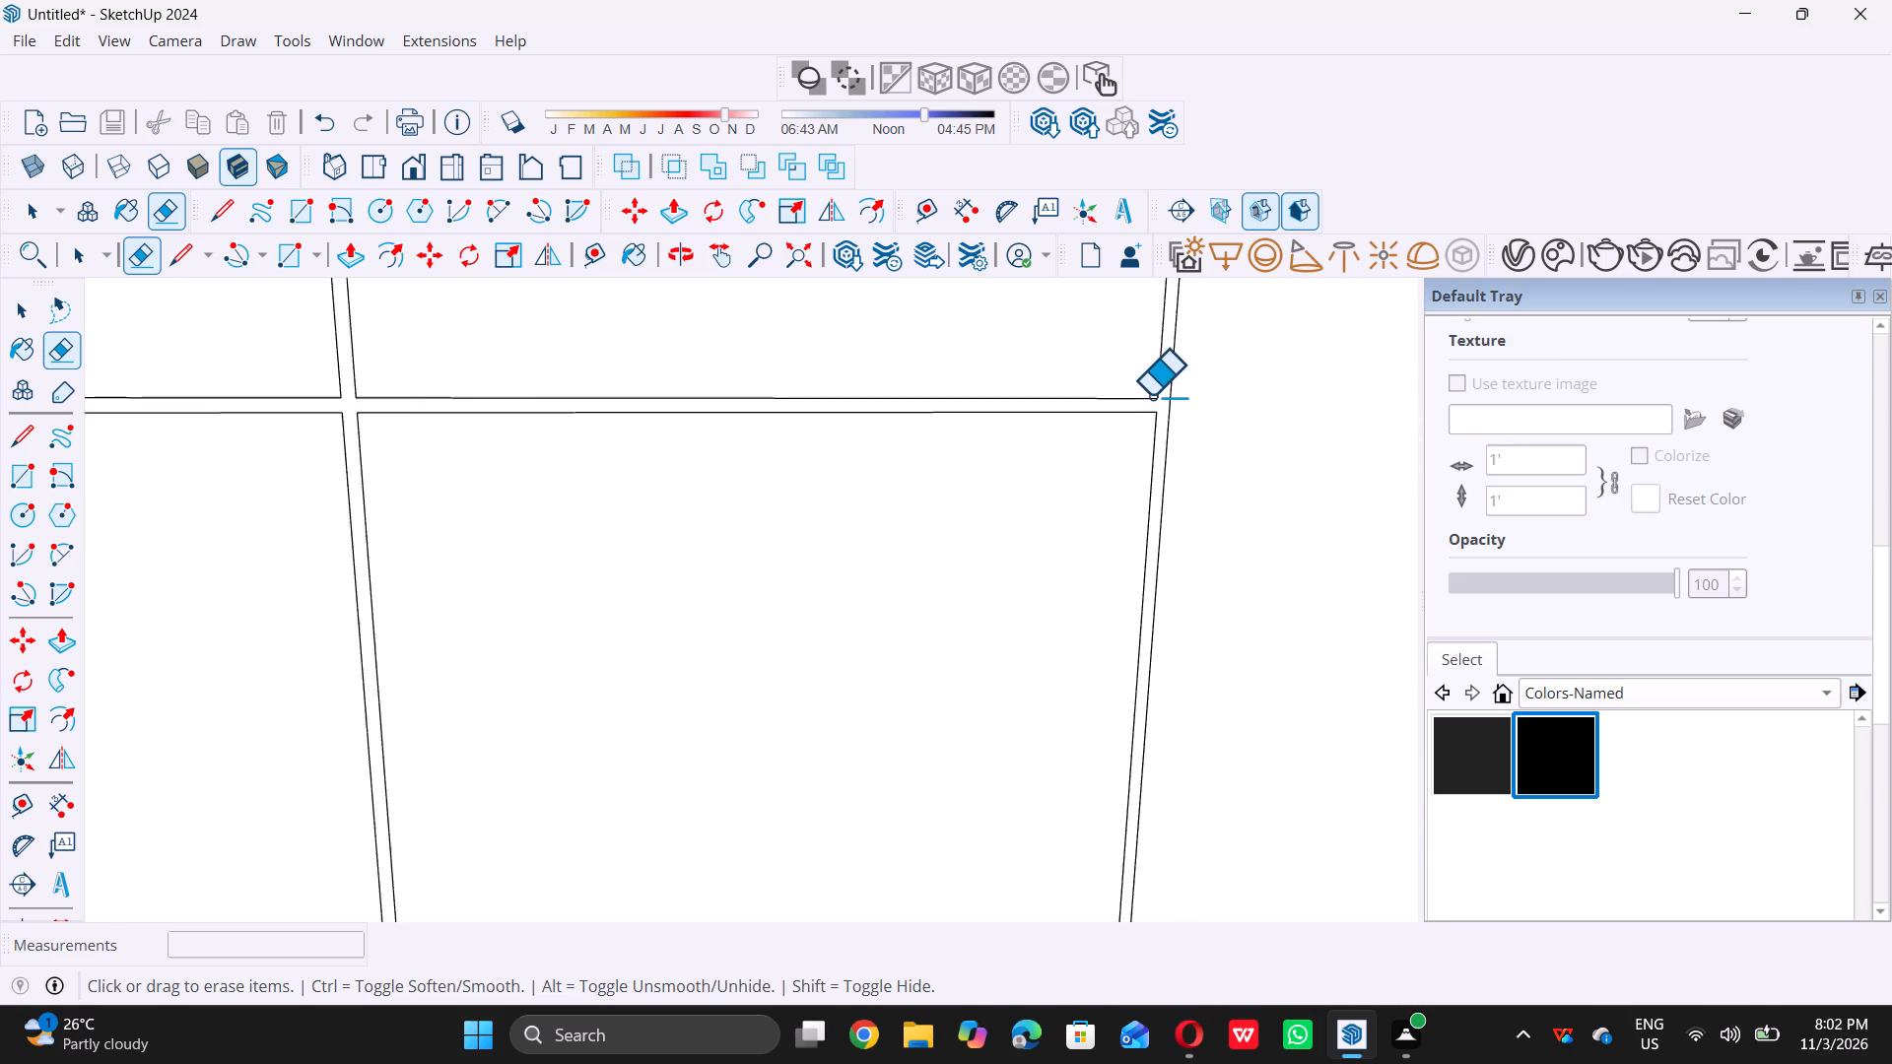
{"action": "scroll", "coordinate": [1151, 395], "scroll_direction": "down", "scroll_amount": 7}
{"action": "scroll", "coordinate": [806, 738], "scroll_direction": "up", "scroll_amount": 11}
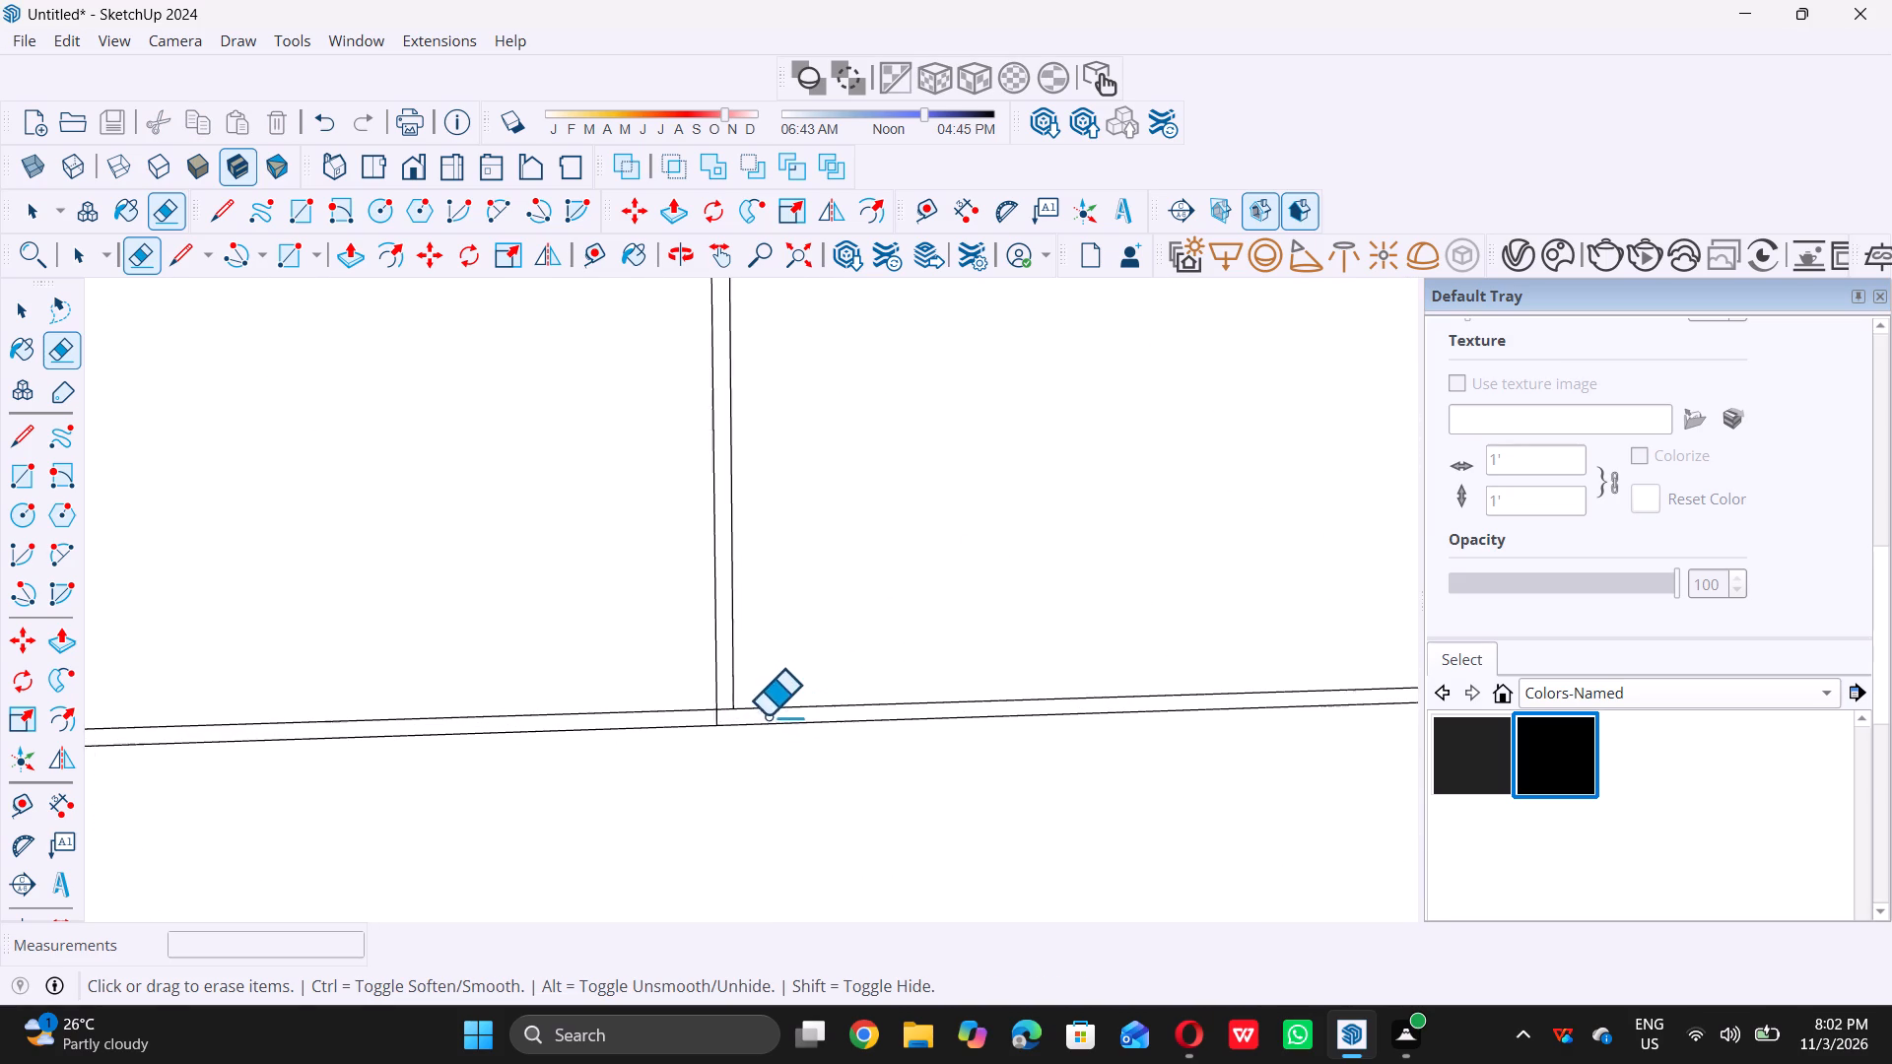
{"action": "scroll", "coordinate": [738, 719], "scroll_direction": "up", "scroll_amount": 12}
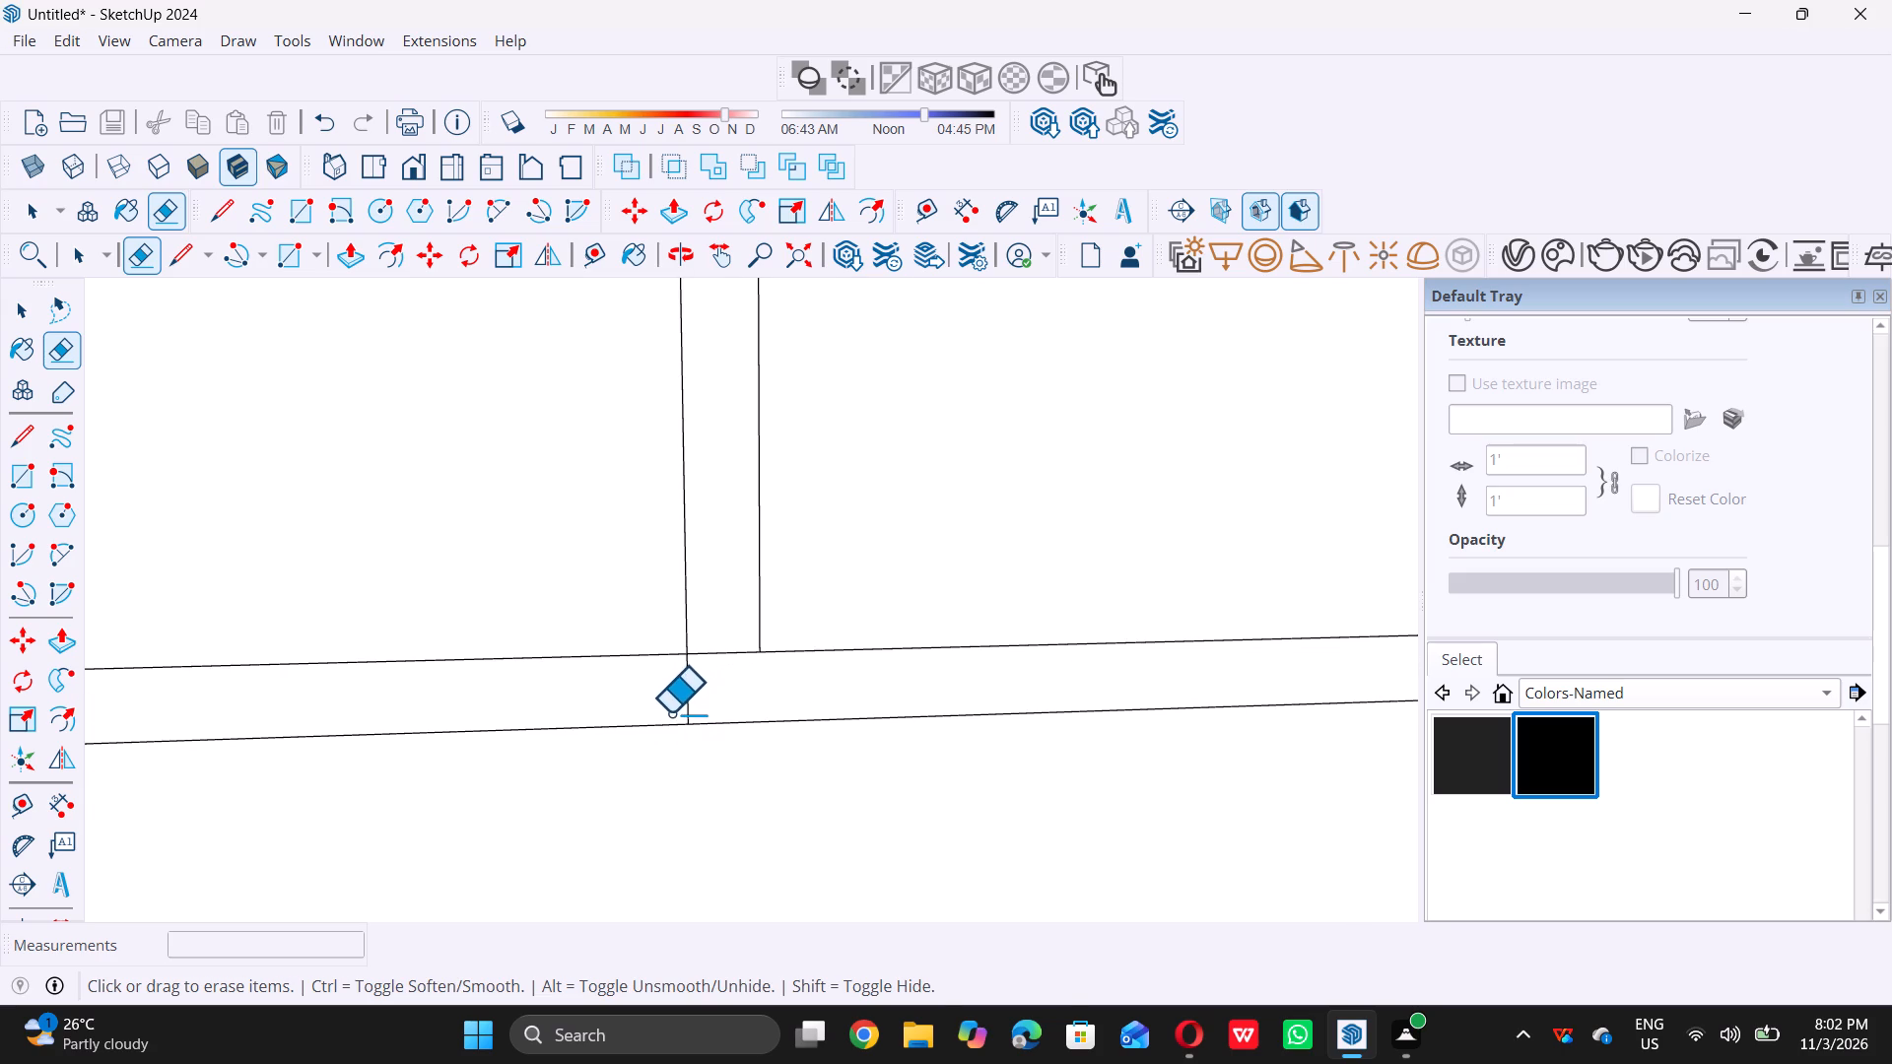
{"action": "left_click_drag", "start_coordinate": [670, 712], "coordinate": [713, 656]}
{"action": "double_click", "coordinate": [713, 656]}
{"action": "left_click_drag", "start_coordinate": [713, 656], "coordinate": [718, 642]}
Erase the overlapping edge inside the bottom-left corner of the tall window's frame.
{"action": "scroll", "coordinate": [716, 635], "scroll_direction": "down", "scroll_amount": 14}
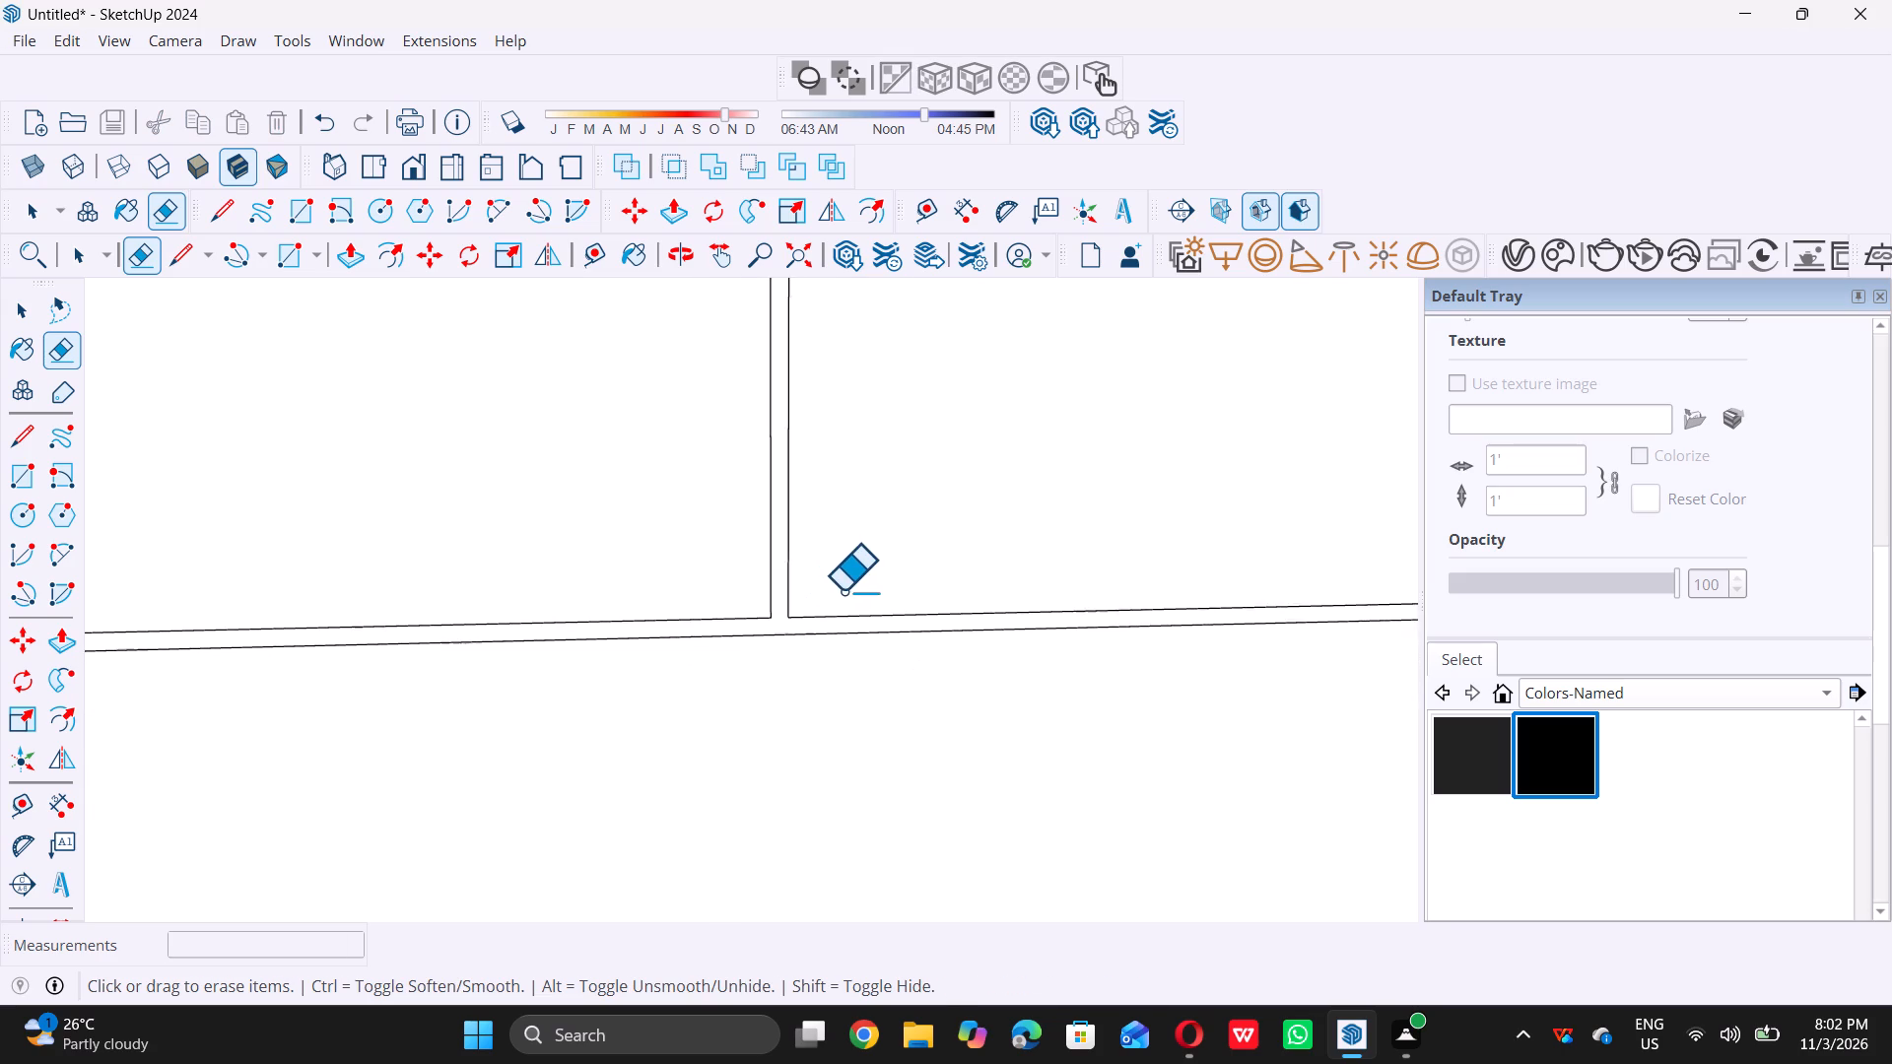
{"action": "scroll", "coordinate": [843, 590], "scroll_direction": "down", "scroll_amount": 15}
{"action": "scroll", "coordinate": [505, 632], "scroll_direction": "up", "scroll_amount": 6}
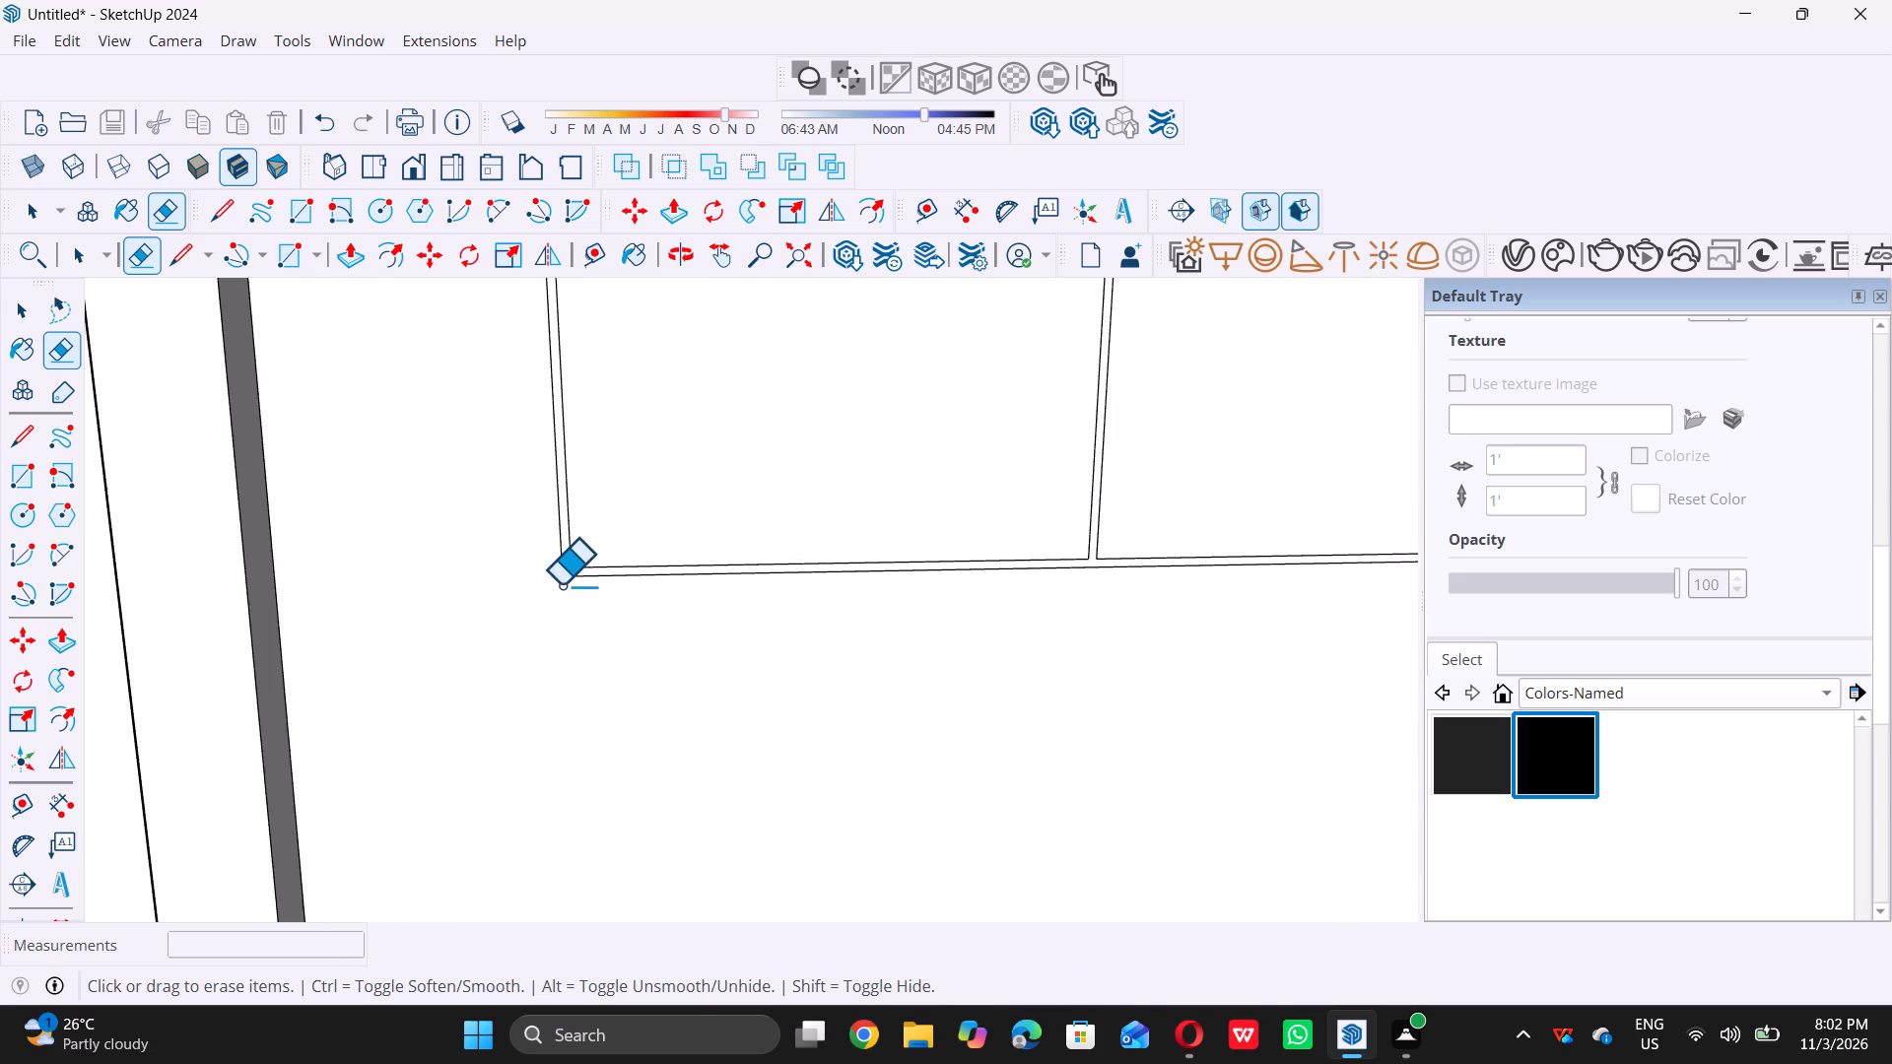
{"action": "scroll", "coordinate": [574, 570], "scroll_direction": "up", "scroll_amount": 18}
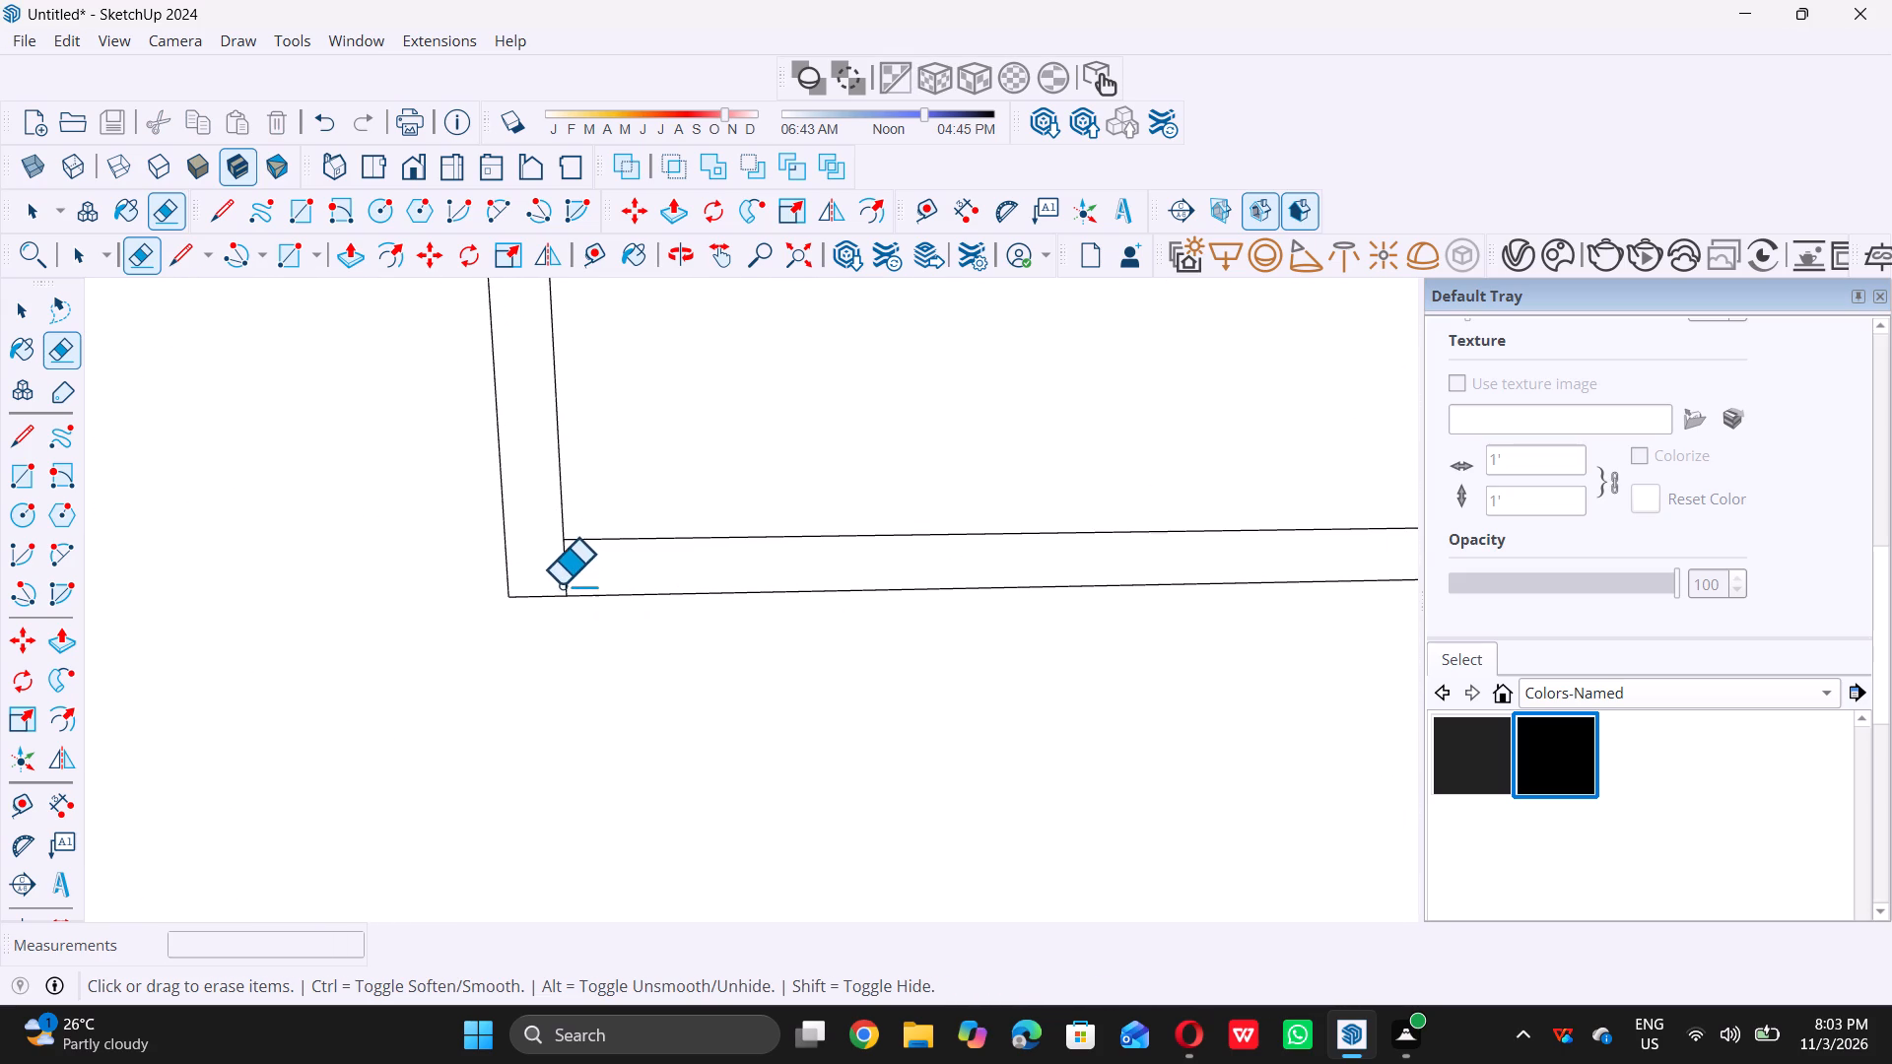
{"action": "triple_click", "coordinate": [561, 580]}
{"action": "left_click", "coordinate": [565, 575]}
{"action": "key", "text": "space"}
Paint the tall window's merged frame grid with the 0137_Black material.
{"action": "scroll", "coordinate": [565, 575], "scroll_direction": "down", "scroll_amount": 5}
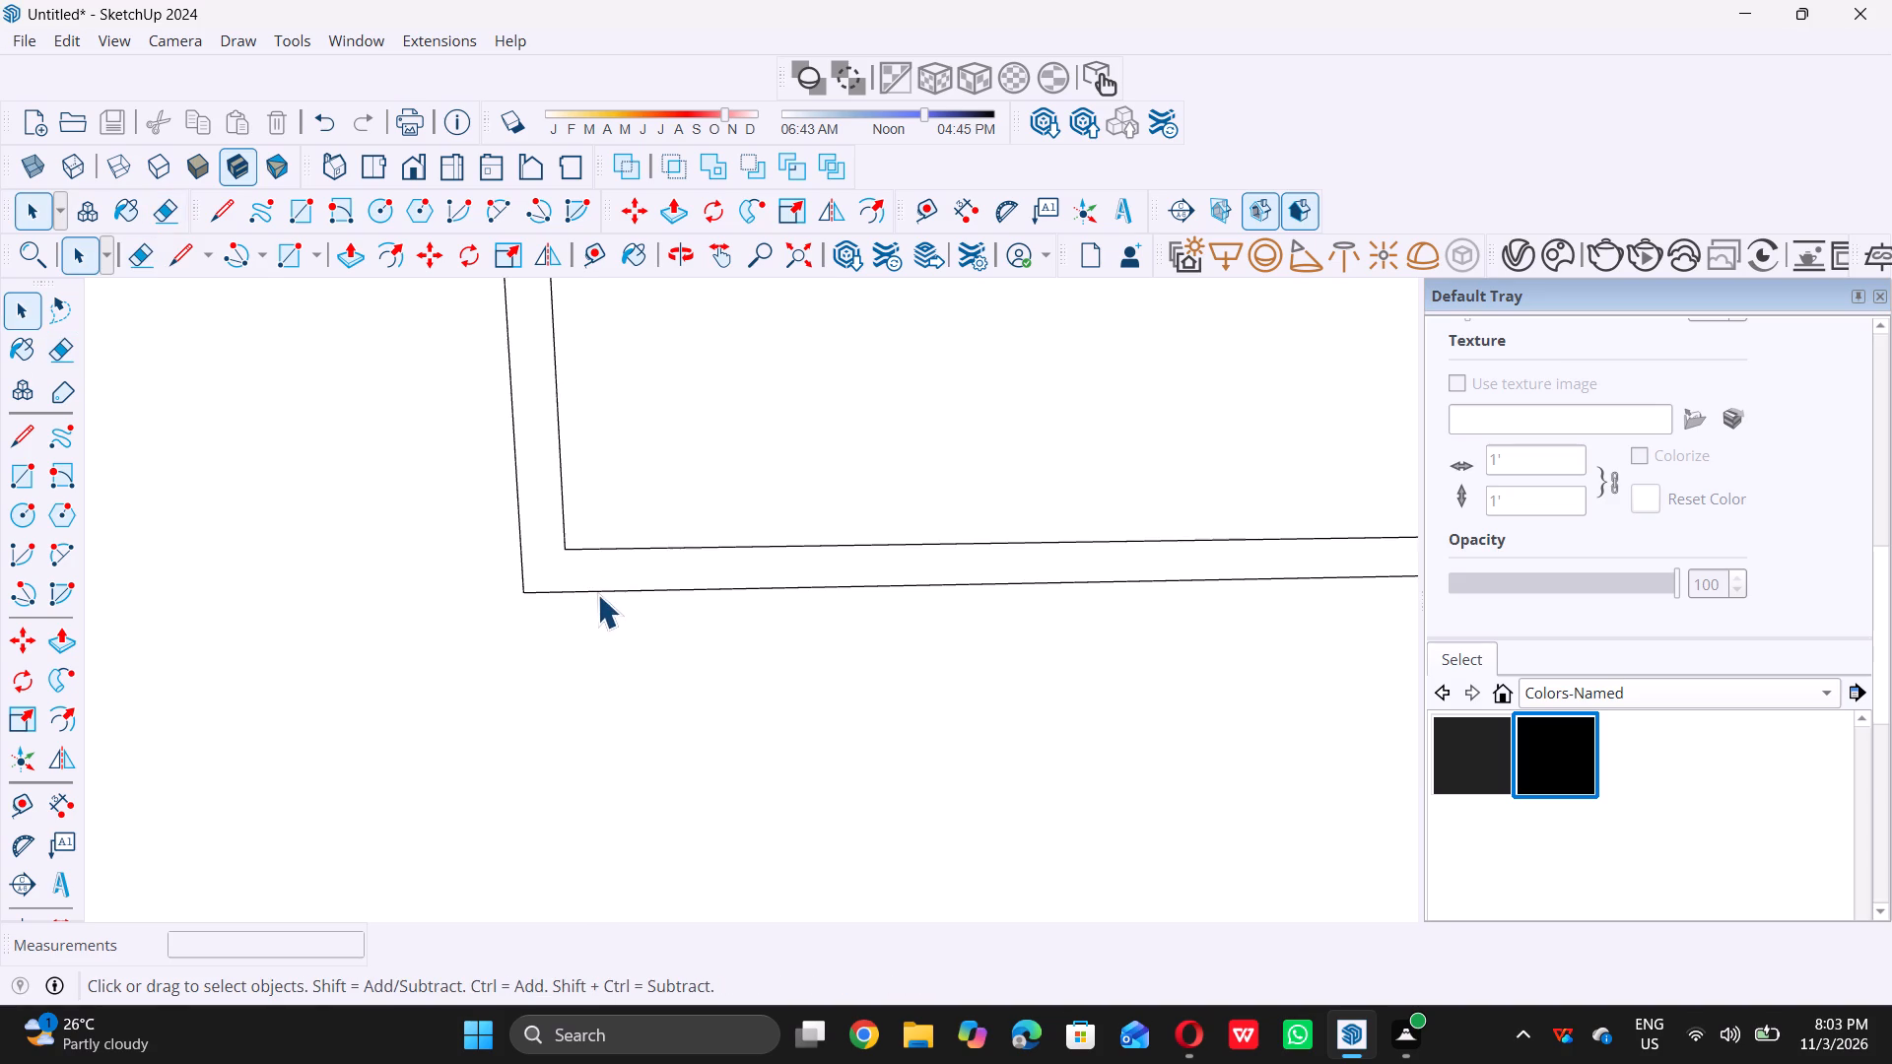
{"action": "scroll", "coordinate": [597, 594], "scroll_direction": "down", "scroll_amount": 4}
{"action": "left_click", "coordinate": [1563, 741]}
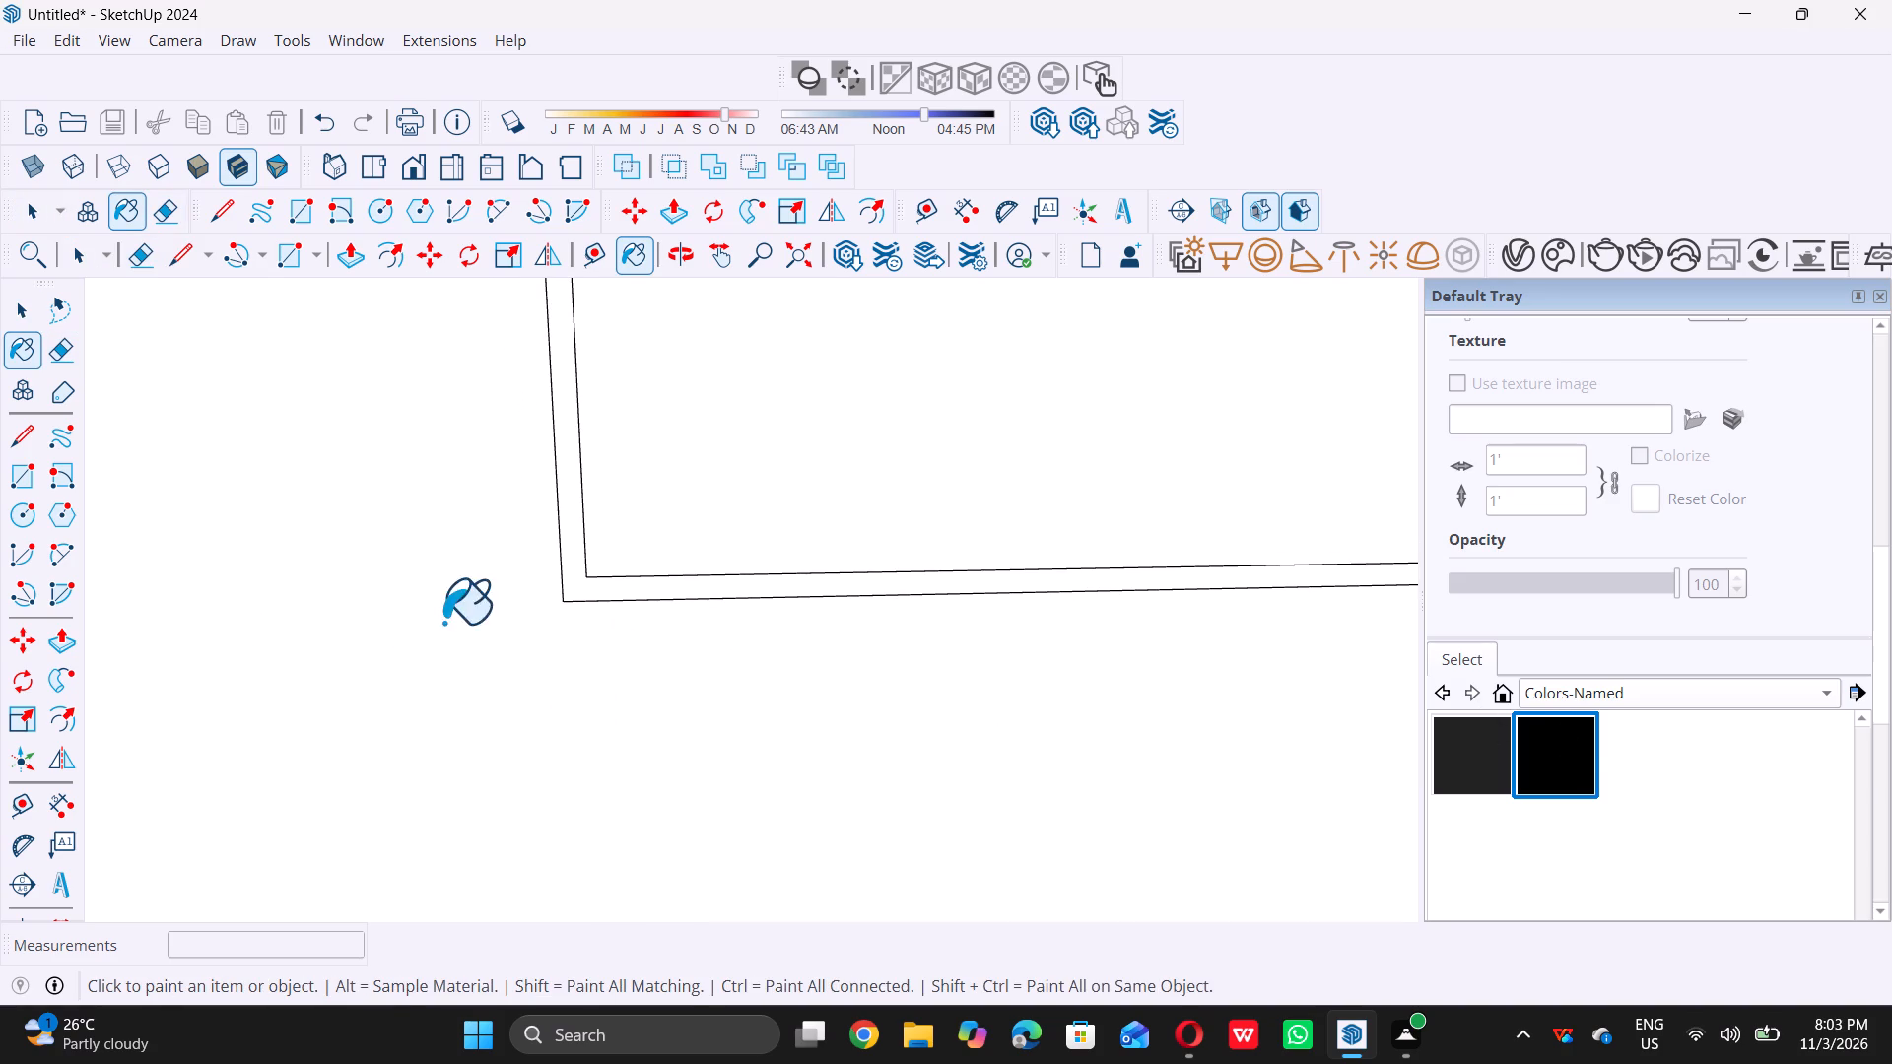
{"action": "scroll", "coordinate": [455, 614], "scroll_direction": "up", "scroll_amount": 4}
{"action": "left_click", "coordinate": [638, 575]}
{"action": "key", "text": "space"}
{"action": "scroll", "coordinate": [598, 606], "scroll_direction": "down", "scroll_amount": 2}
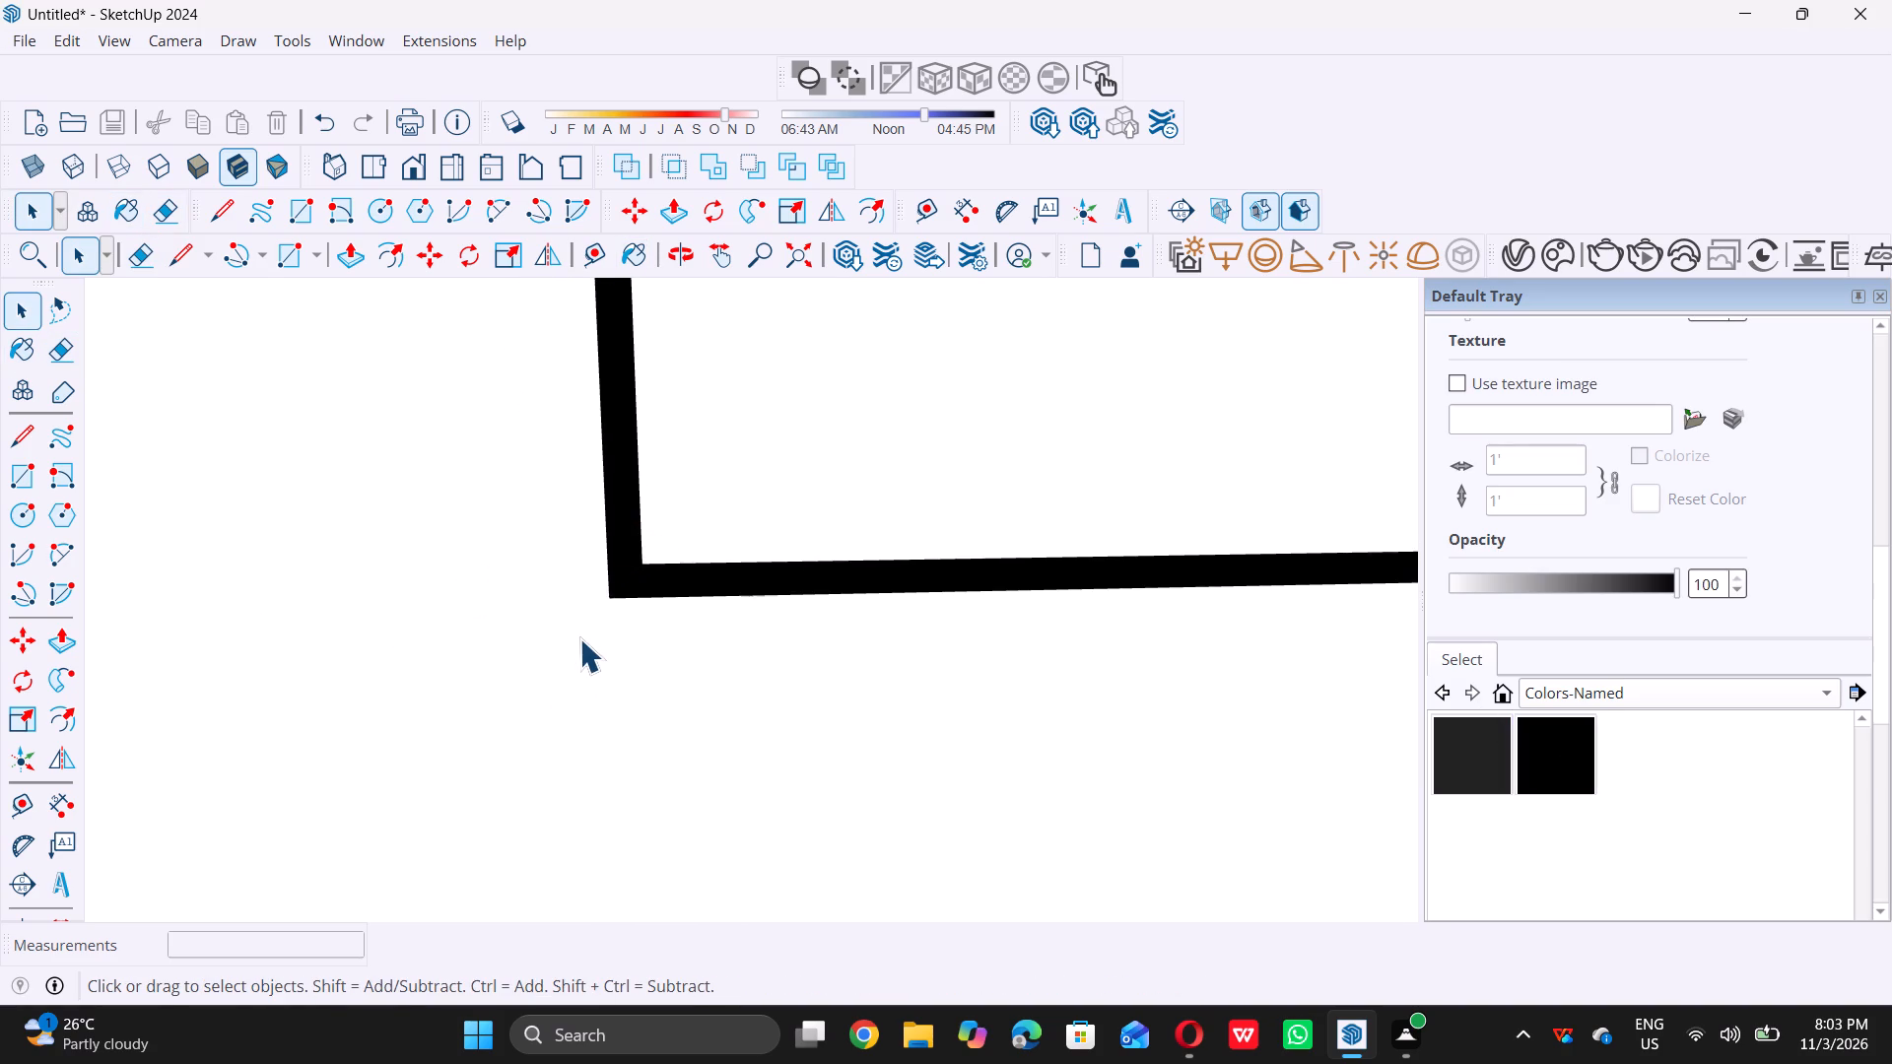
{"action": "scroll", "coordinate": [579, 638], "scroll_direction": "down", "scroll_amount": 20}
{"action": "scroll", "coordinate": [579, 638], "scroll_direction": "down", "scroll_amount": 9}
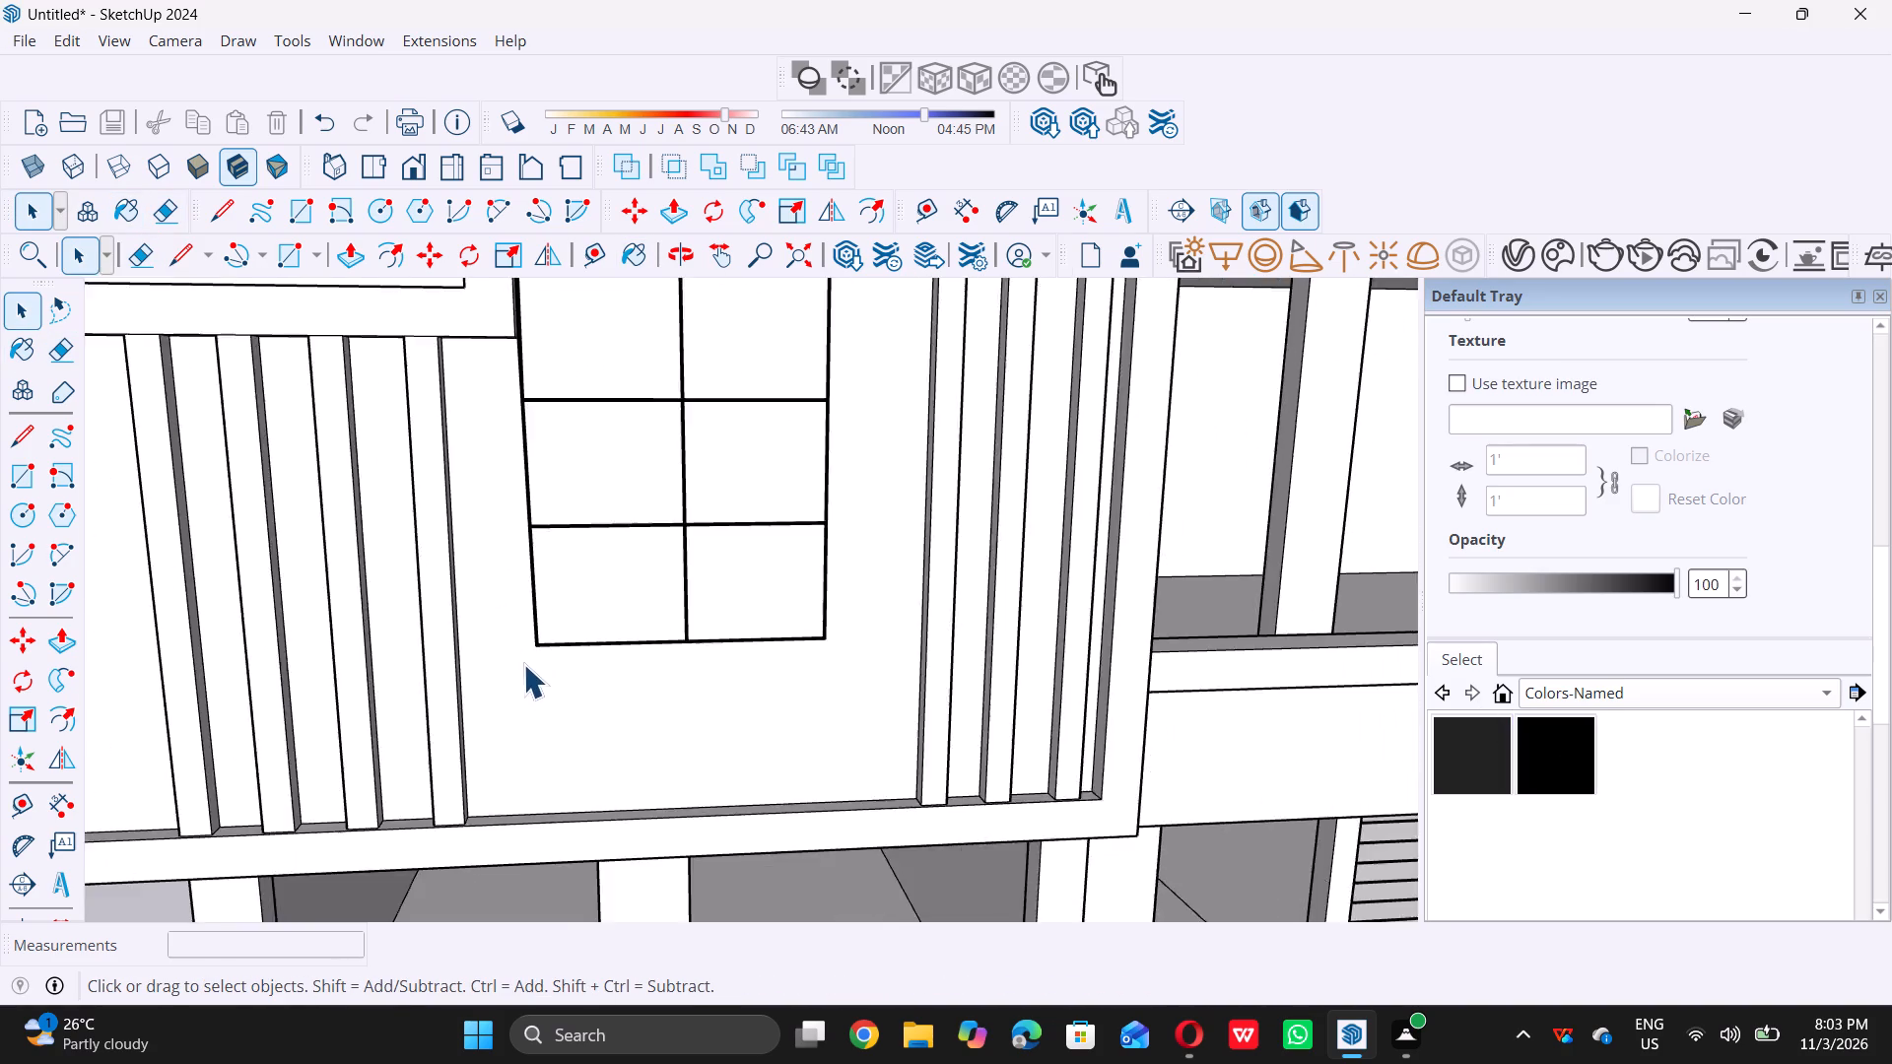
{"action": "scroll", "coordinate": [523, 664], "scroll_direction": "down", "scroll_amount": 11}
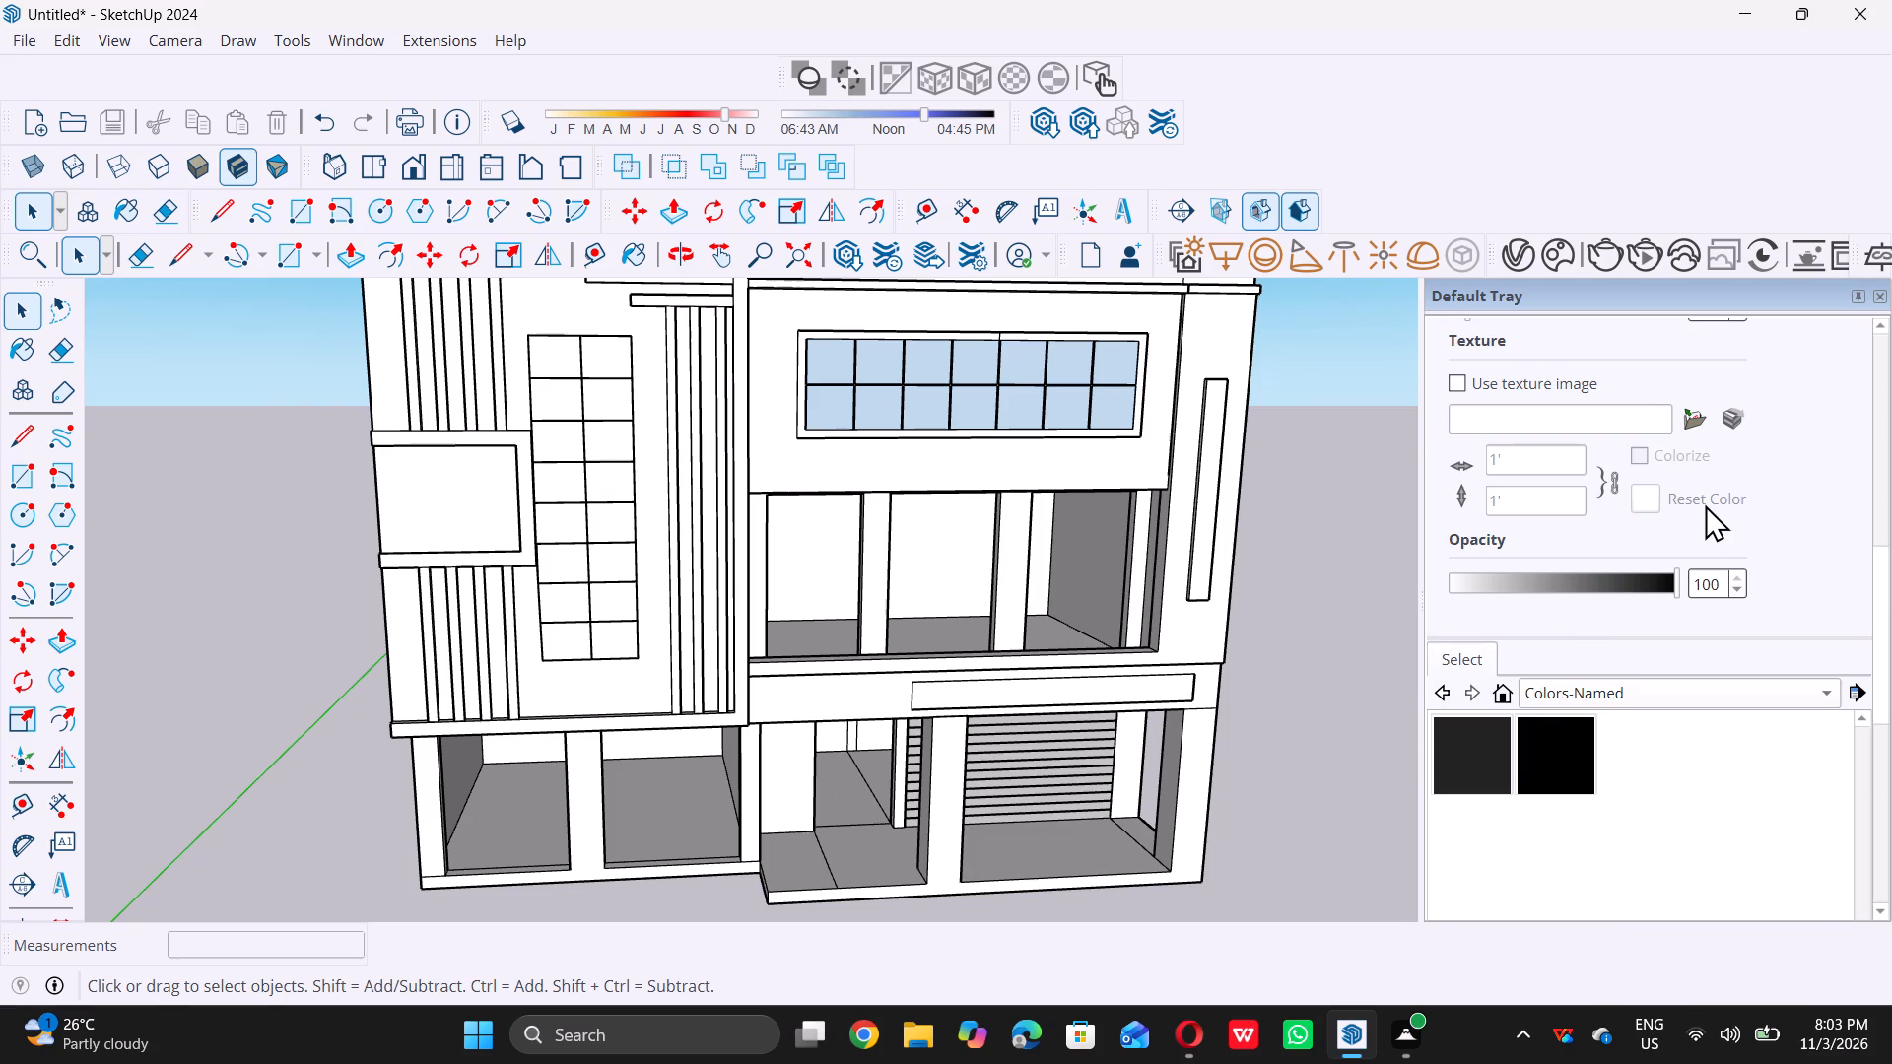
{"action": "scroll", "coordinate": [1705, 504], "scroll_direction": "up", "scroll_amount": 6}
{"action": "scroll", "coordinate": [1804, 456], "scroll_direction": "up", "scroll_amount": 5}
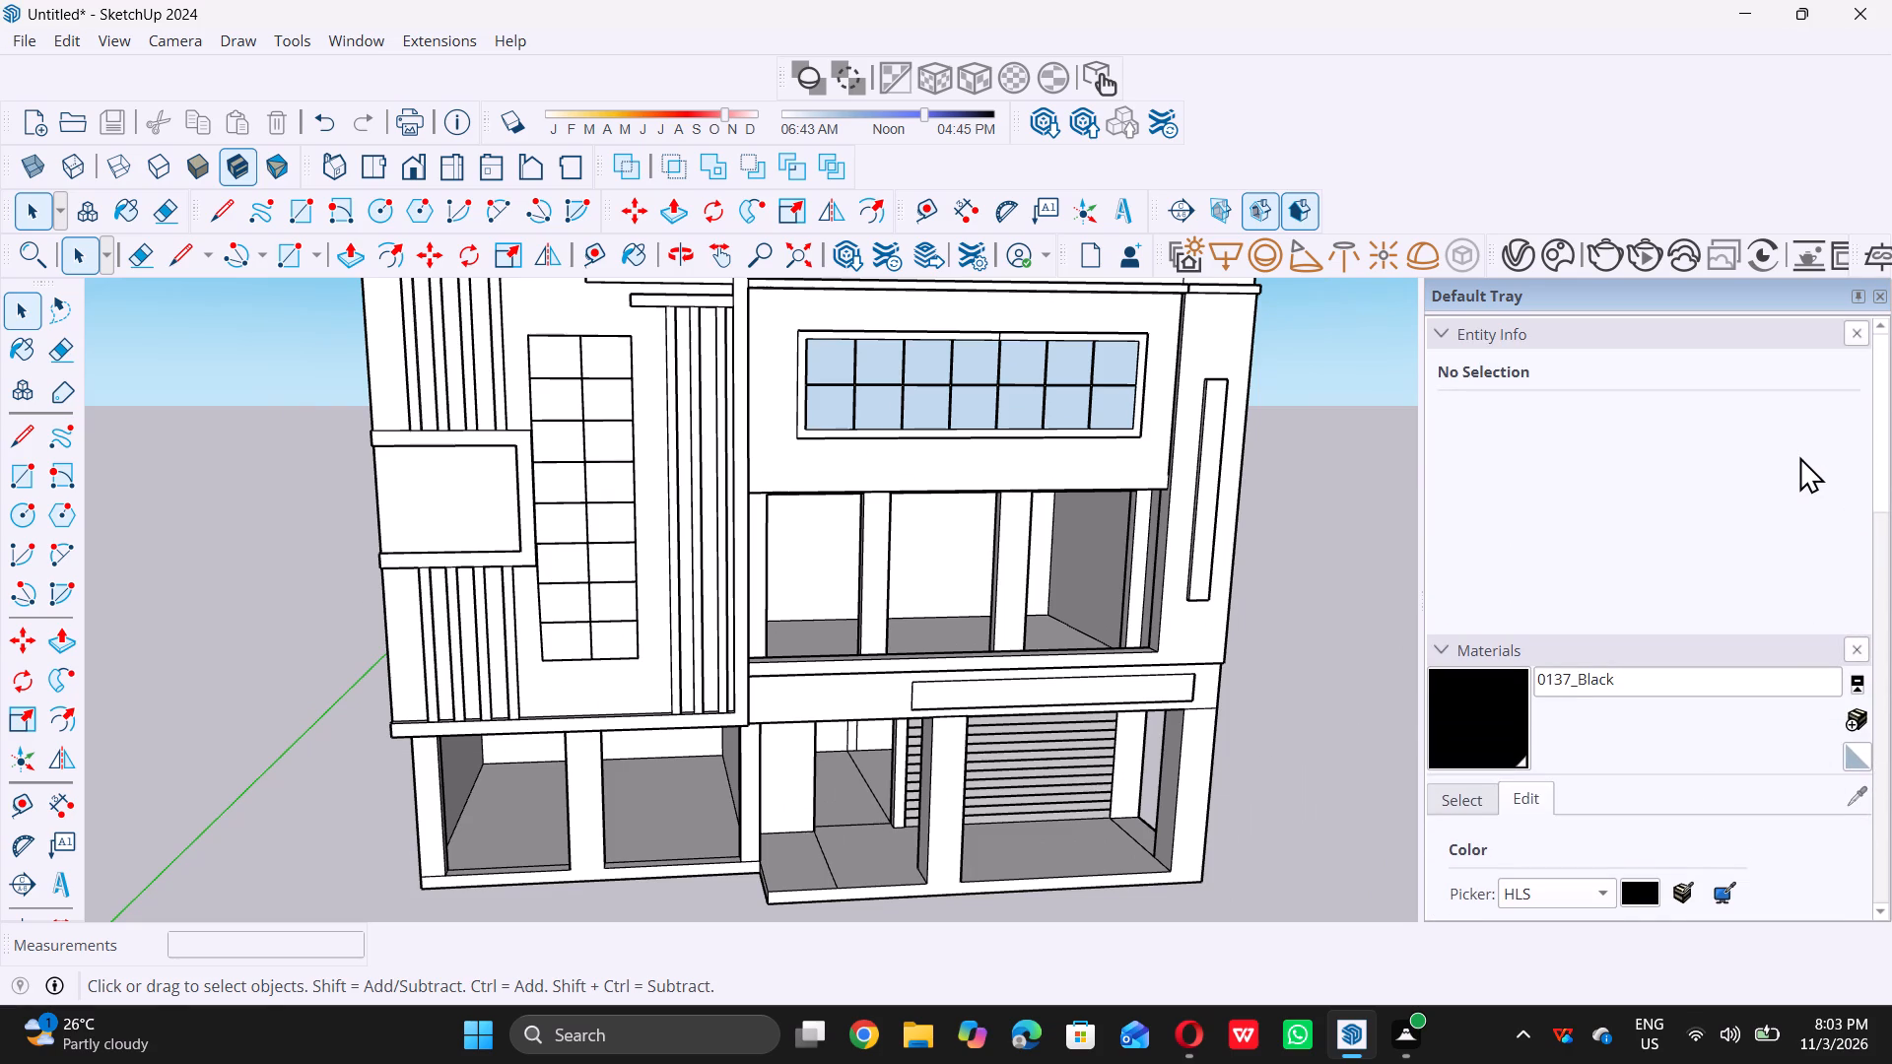
Paint the panes in the top three rows of the tall window with translucent blue glass from the Glass and Mirrors collection.
{"action": "scroll", "coordinate": [1785, 671], "scroll_direction": "down", "scroll_amount": 6}
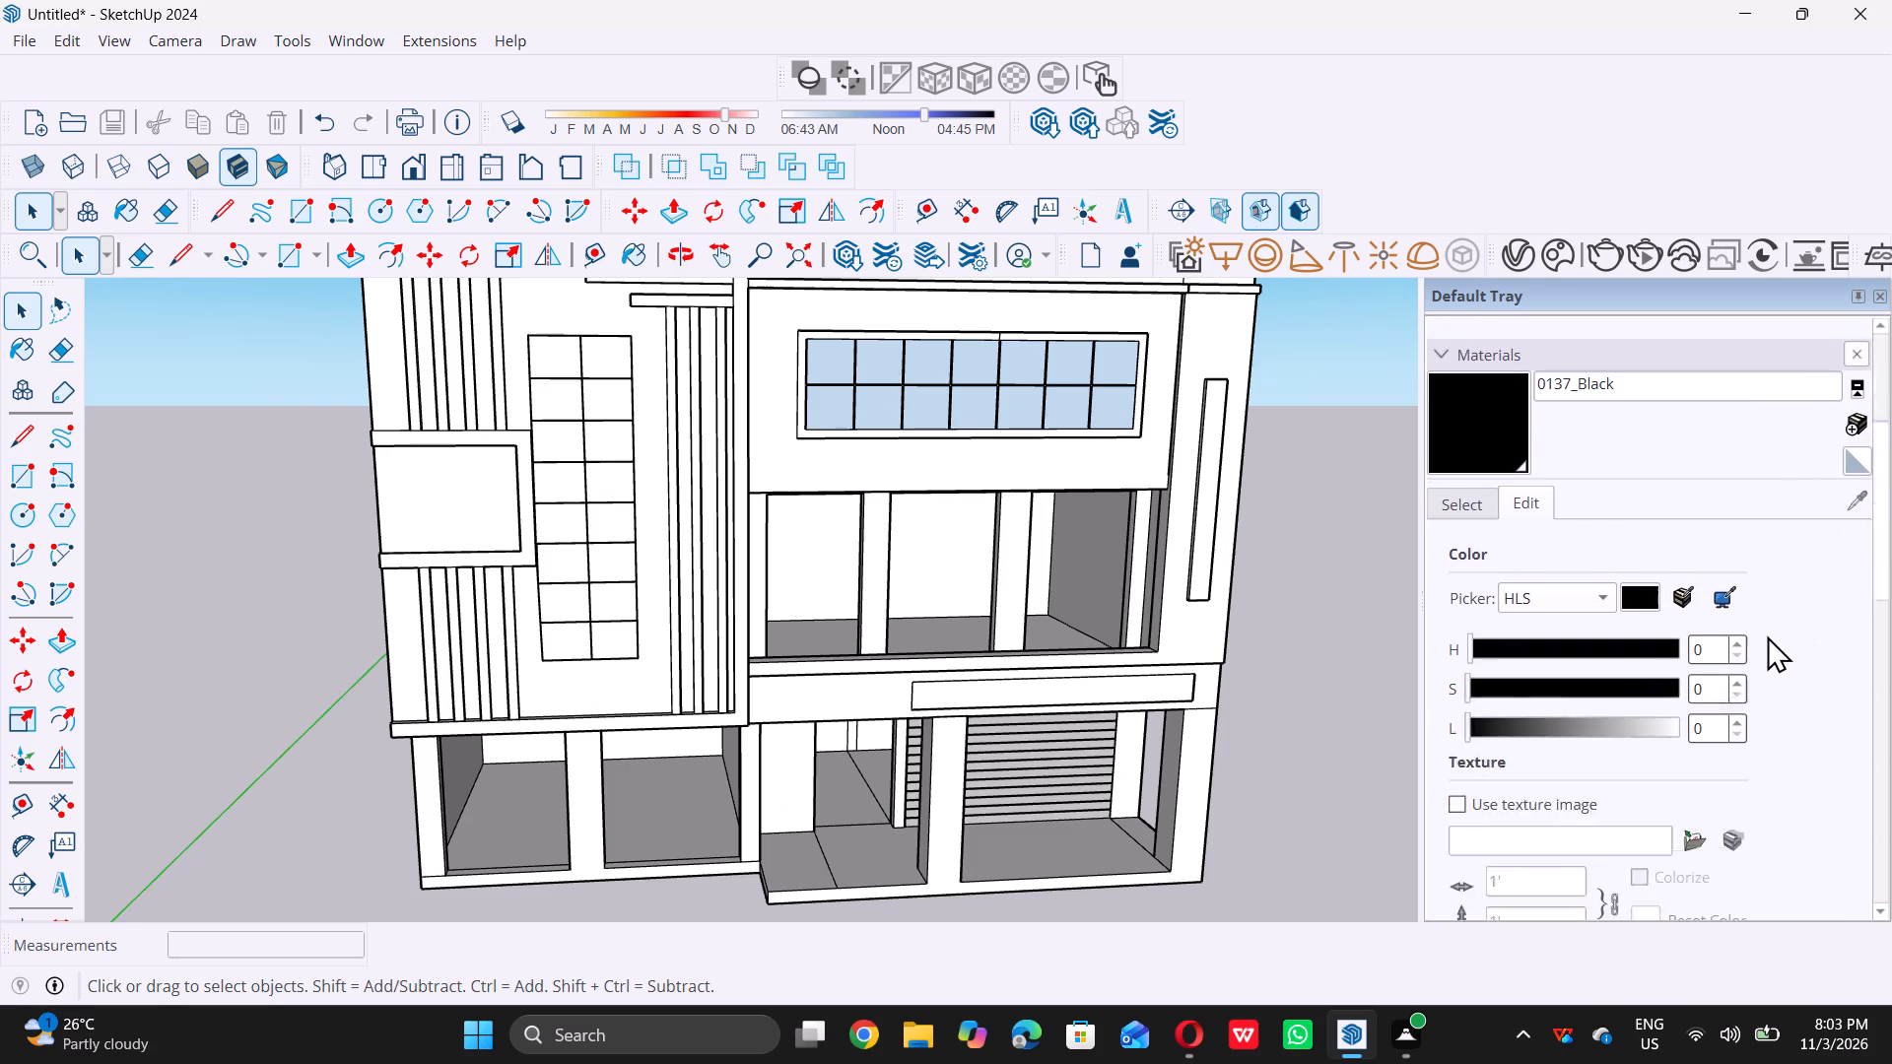
{"action": "scroll", "coordinate": [1767, 635], "scroll_direction": "down", "scroll_amount": 7}
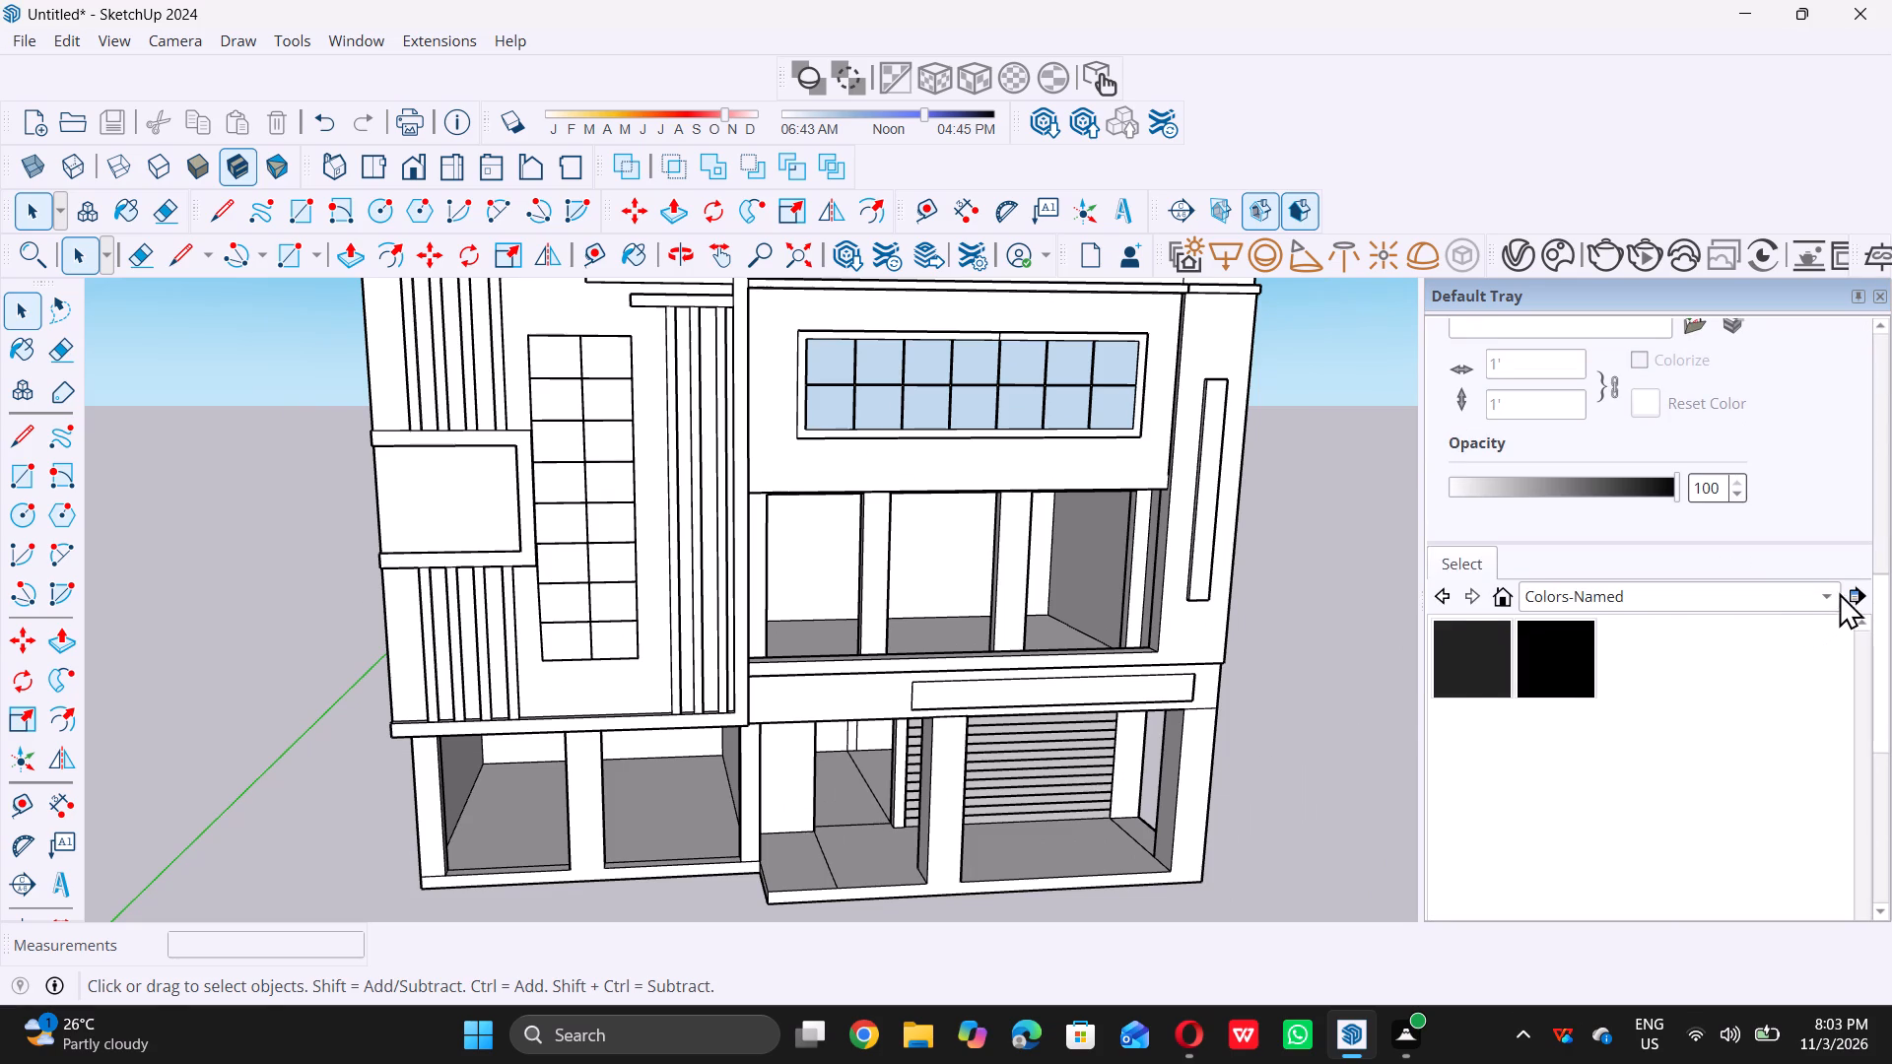
{"action": "double_click", "coordinate": [1835, 595]}
{"action": "scroll", "coordinate": [1735, 648], "scroll_direction": "down", "scroll_amount": 3}
{"action": "left_click", "coordinate": [1824, 598]}
{"action": "double_click", "coordinate": [1746, 608]}
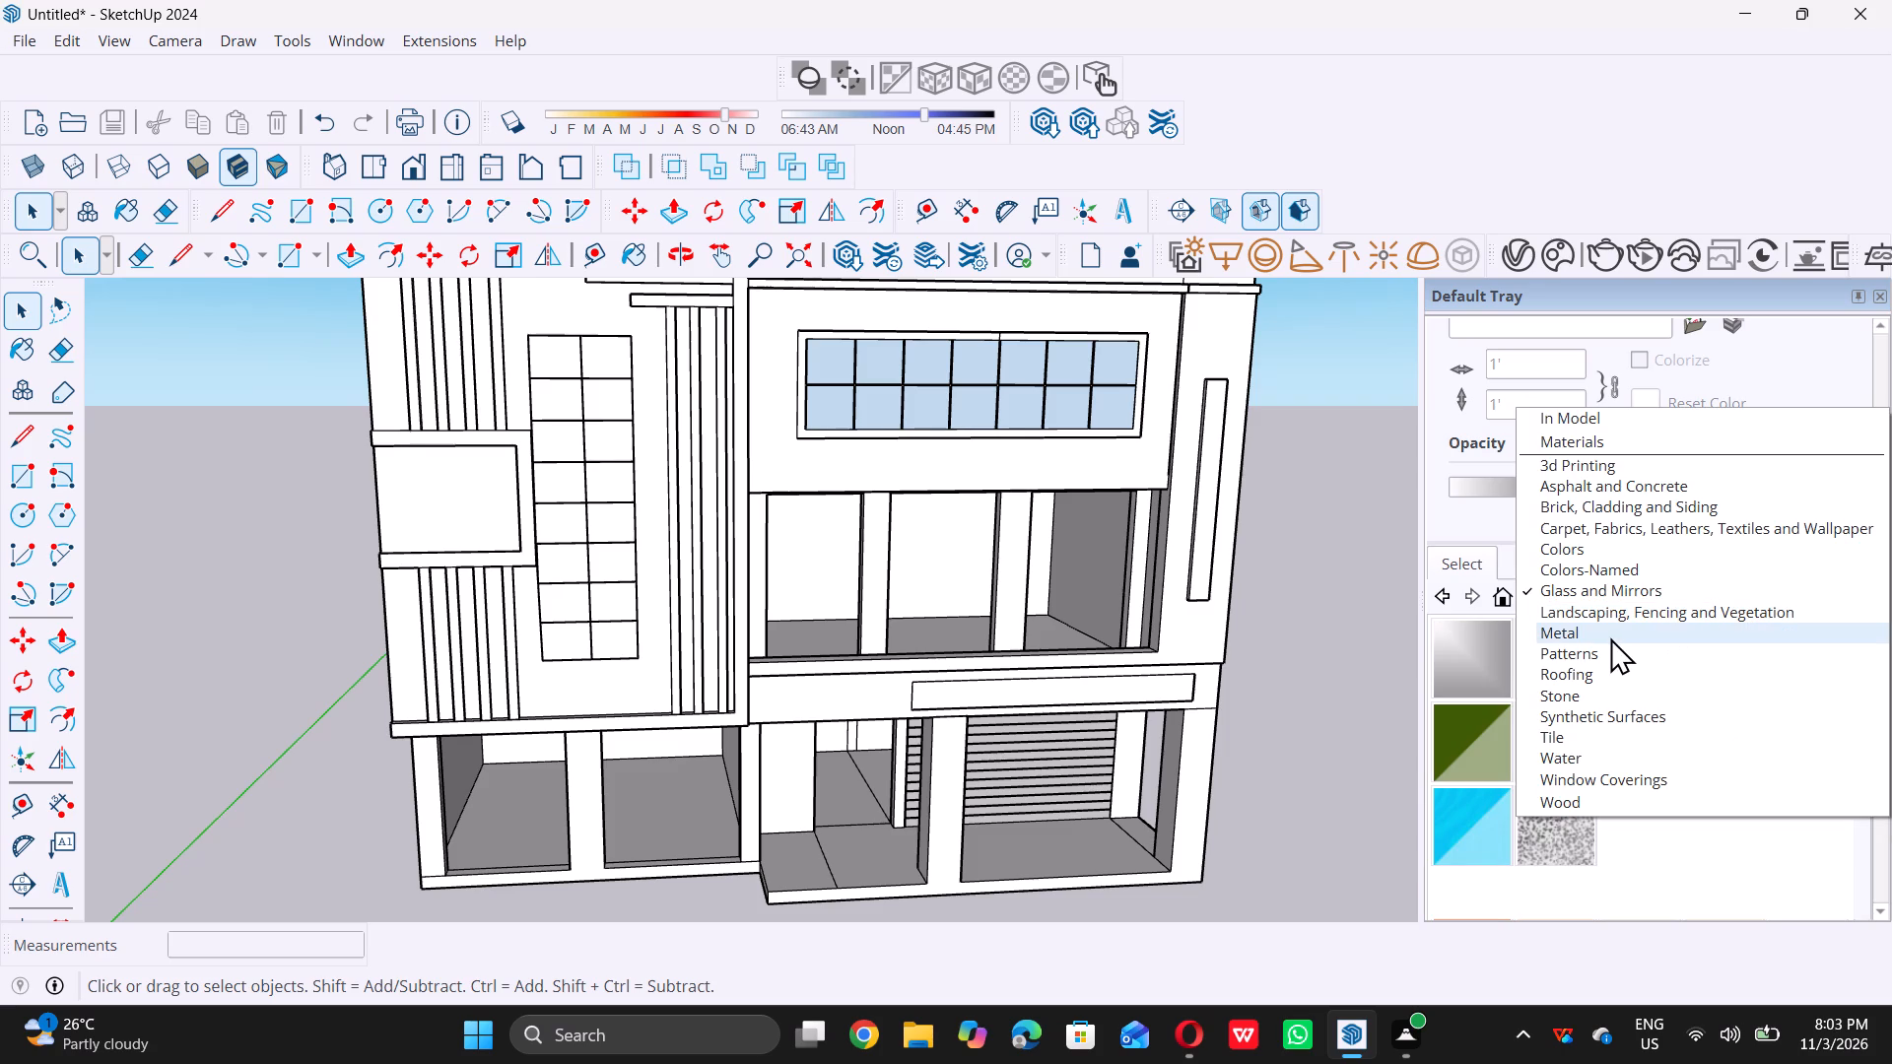
{"action": "double_click", "coordinate": [1636, 590]}
{"action": "left_click", "coordinate": [1473, 801]}
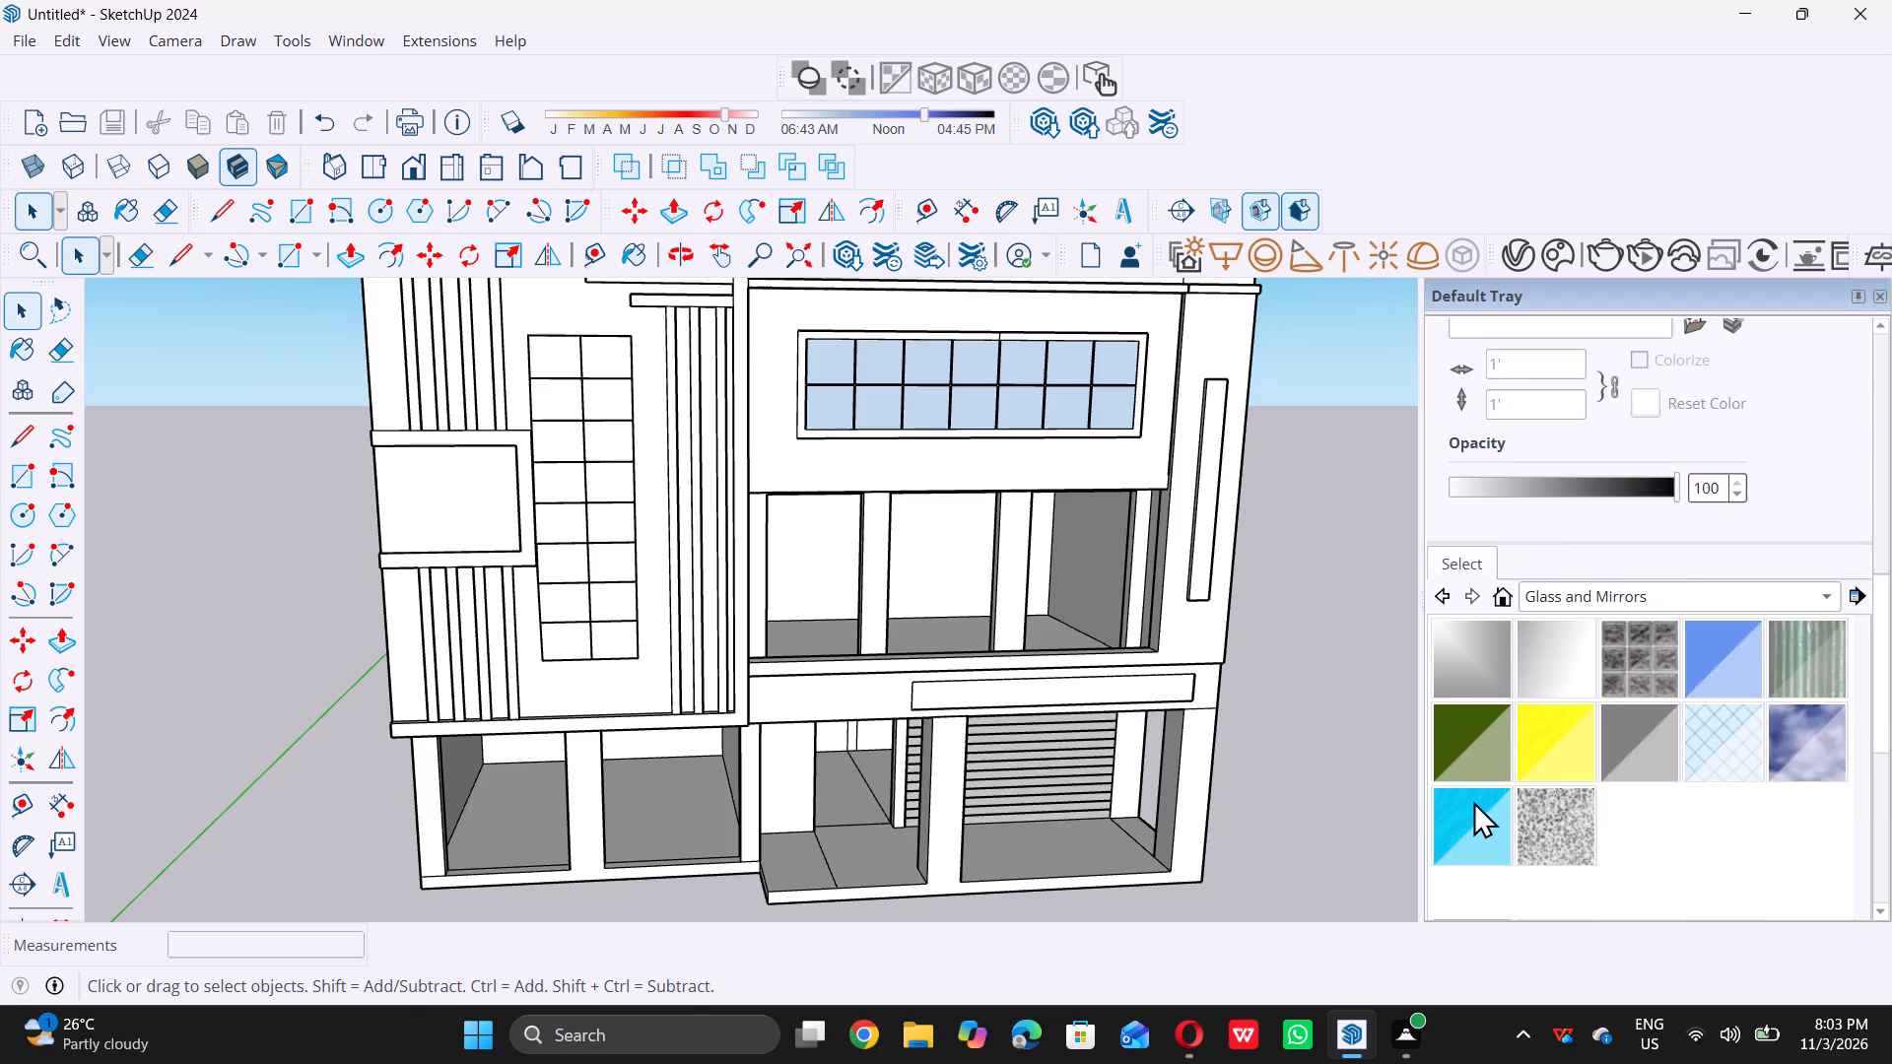
{"action": "double_click", "coordinate": [1705, 763]}
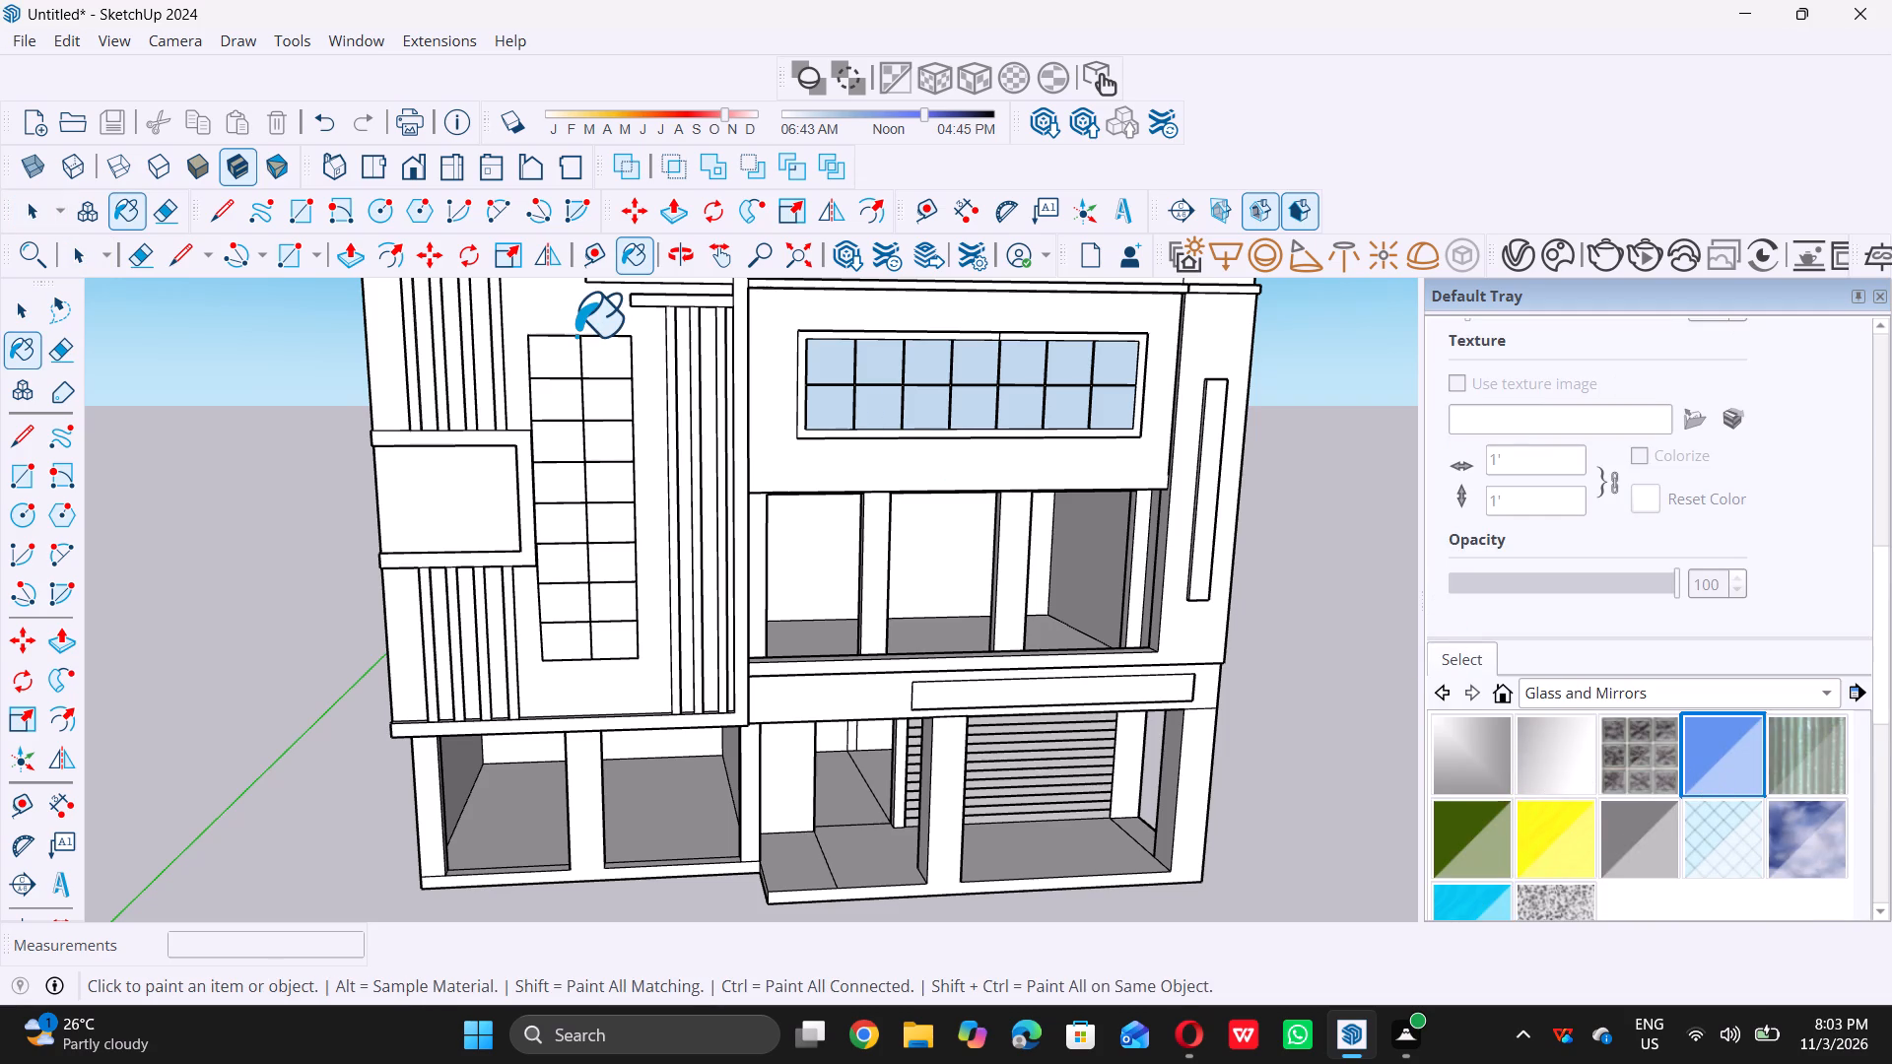
{"action": "scroll", "coordinate": [585, 347], "scroll_direction": "up", "scroll_amount": 4}
{"action": "left_click", "coordinate": [535, 370]}
{"action": "left_click_drag", "start_coordinate": [535, 370], "coordinate": [566, 374]}
{"action": "double_click", "coordinate": [633, 376]}
{"action": "triple_click", "coordinate": [607, 414]}
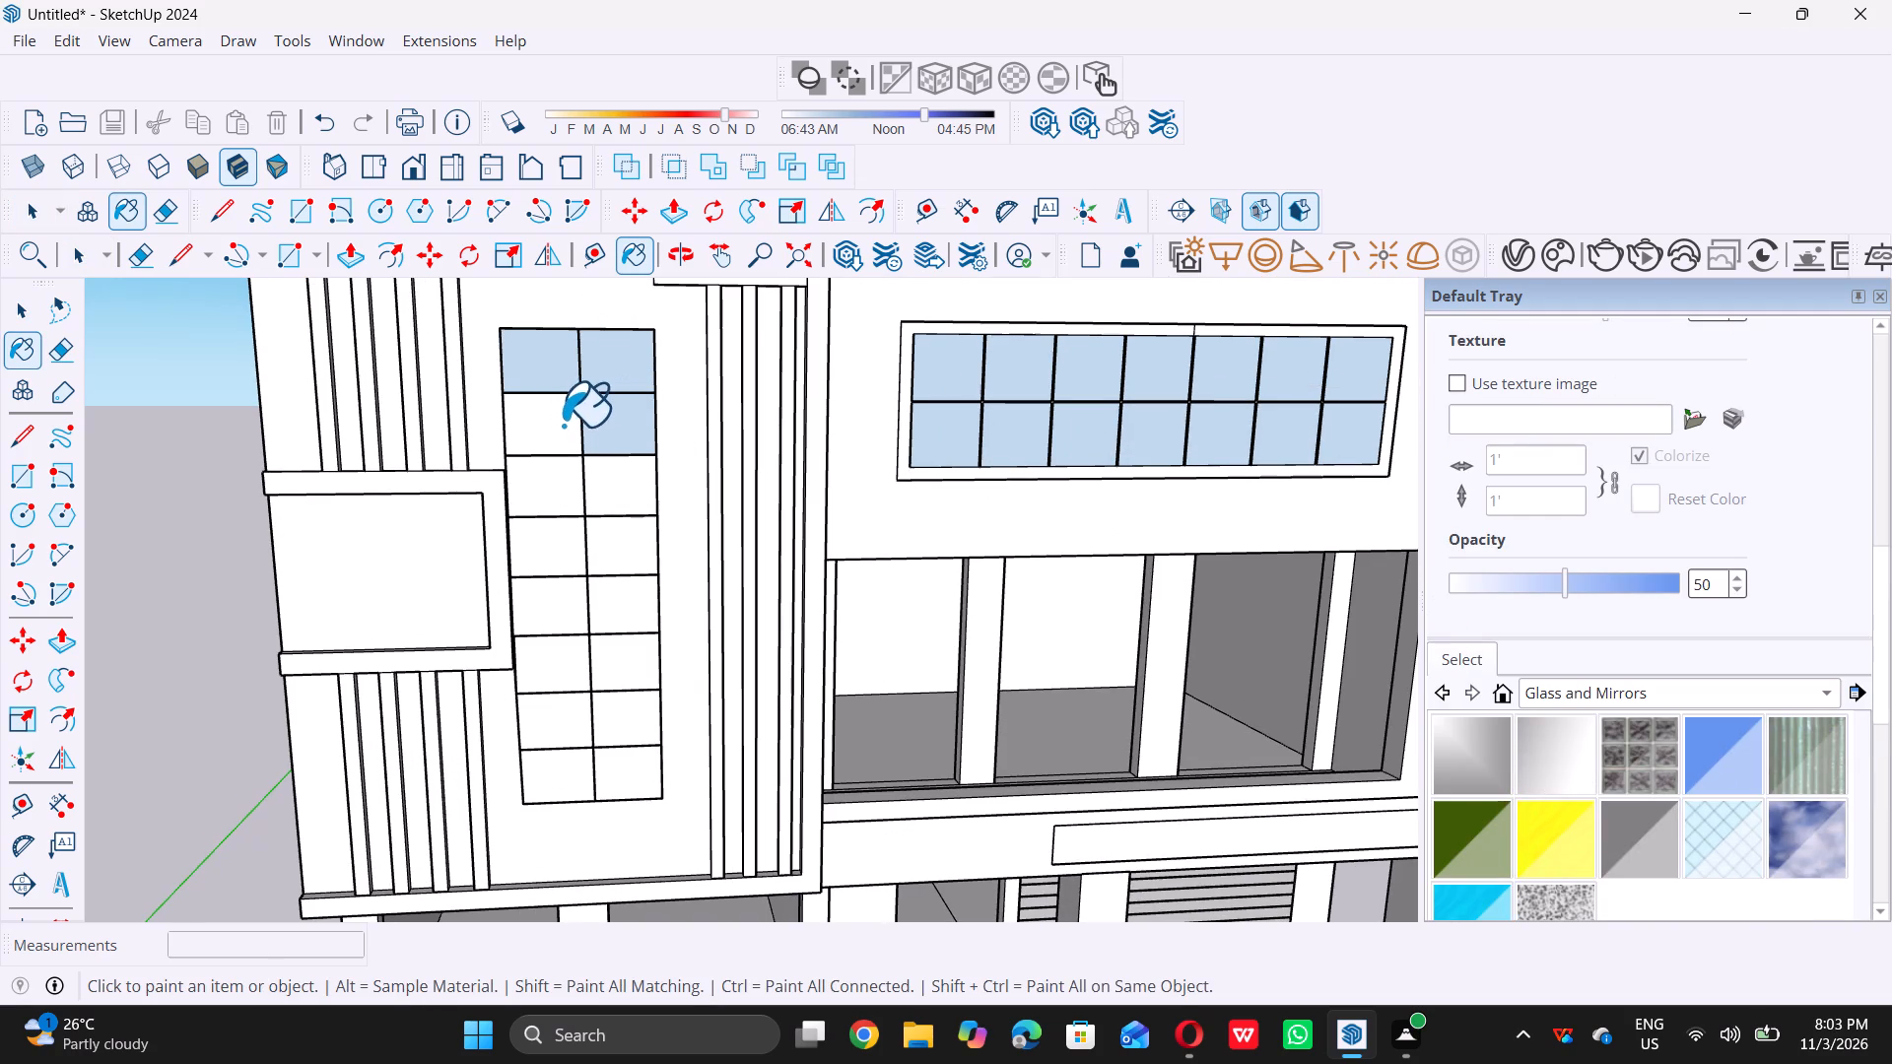
{"action": "double_click", "coordinate": [554, 428]}
{"action": "double_click", "coordinate": [571, 482]}
{"action": "left_click", "coordinate": [604, 481]}
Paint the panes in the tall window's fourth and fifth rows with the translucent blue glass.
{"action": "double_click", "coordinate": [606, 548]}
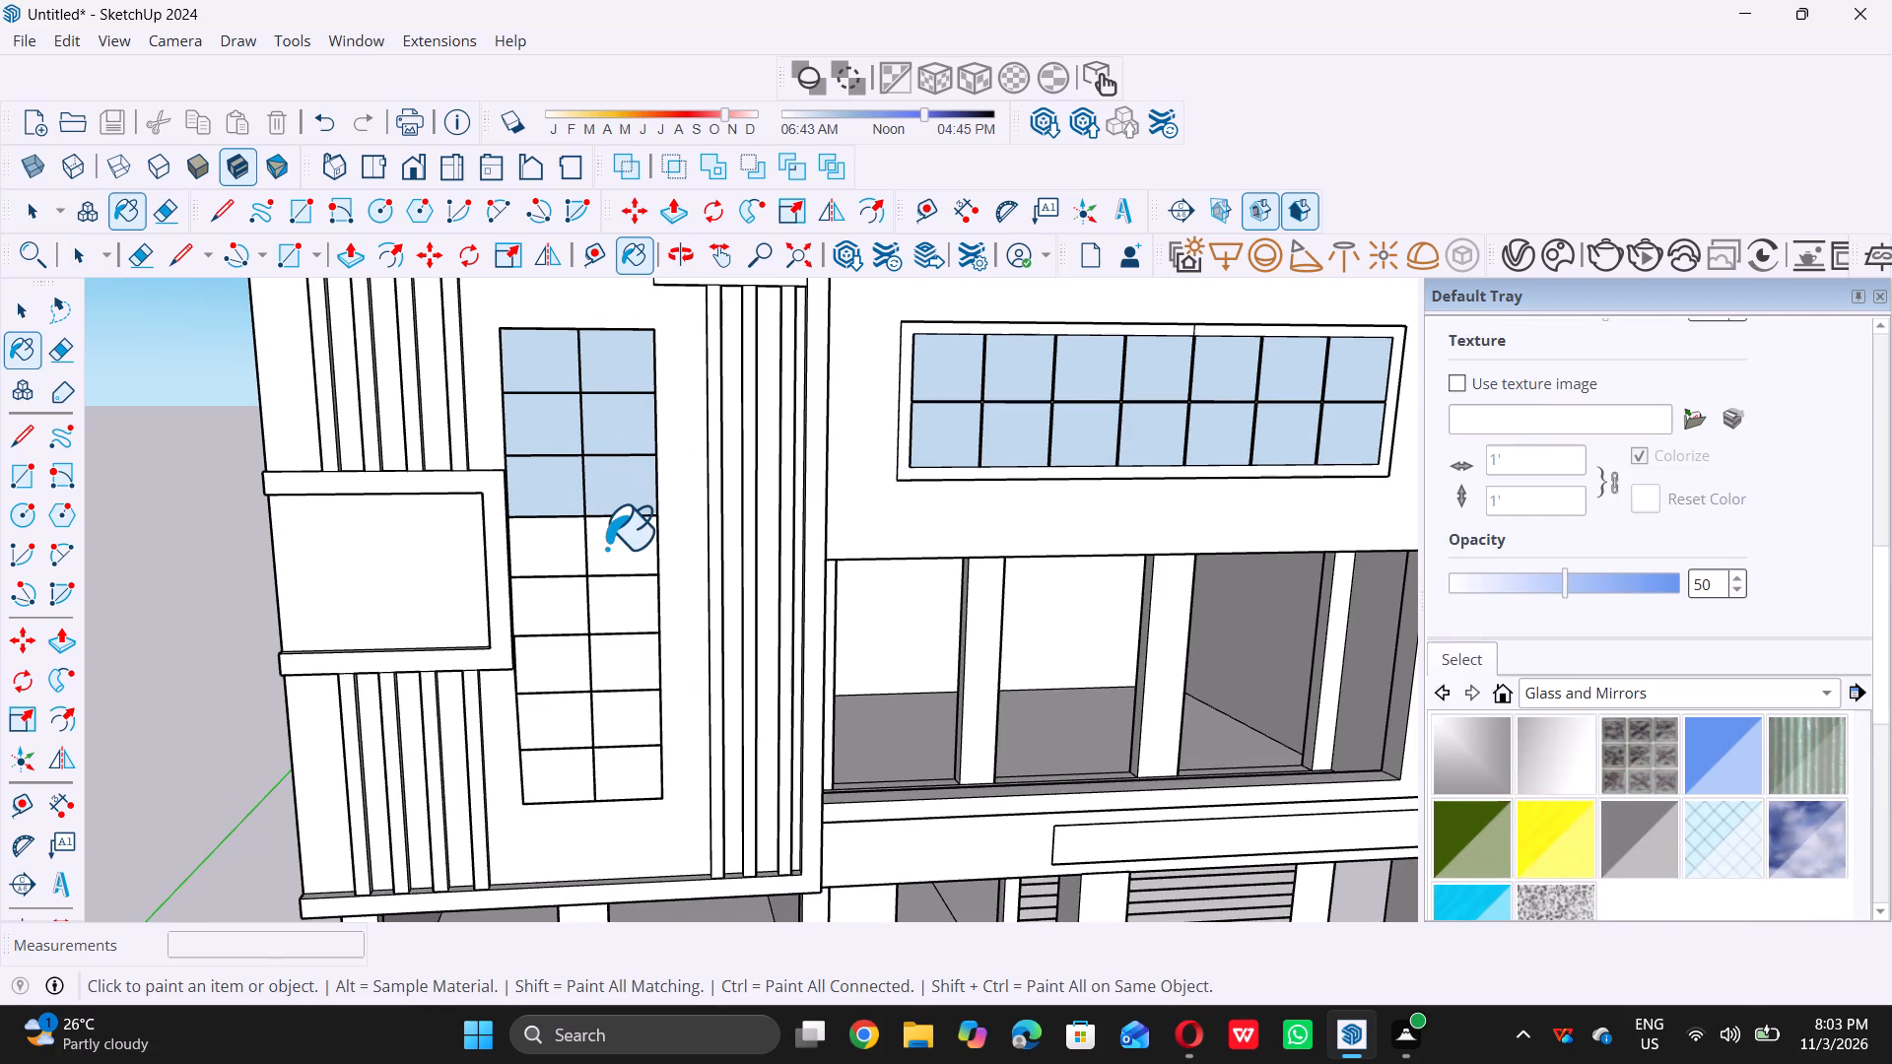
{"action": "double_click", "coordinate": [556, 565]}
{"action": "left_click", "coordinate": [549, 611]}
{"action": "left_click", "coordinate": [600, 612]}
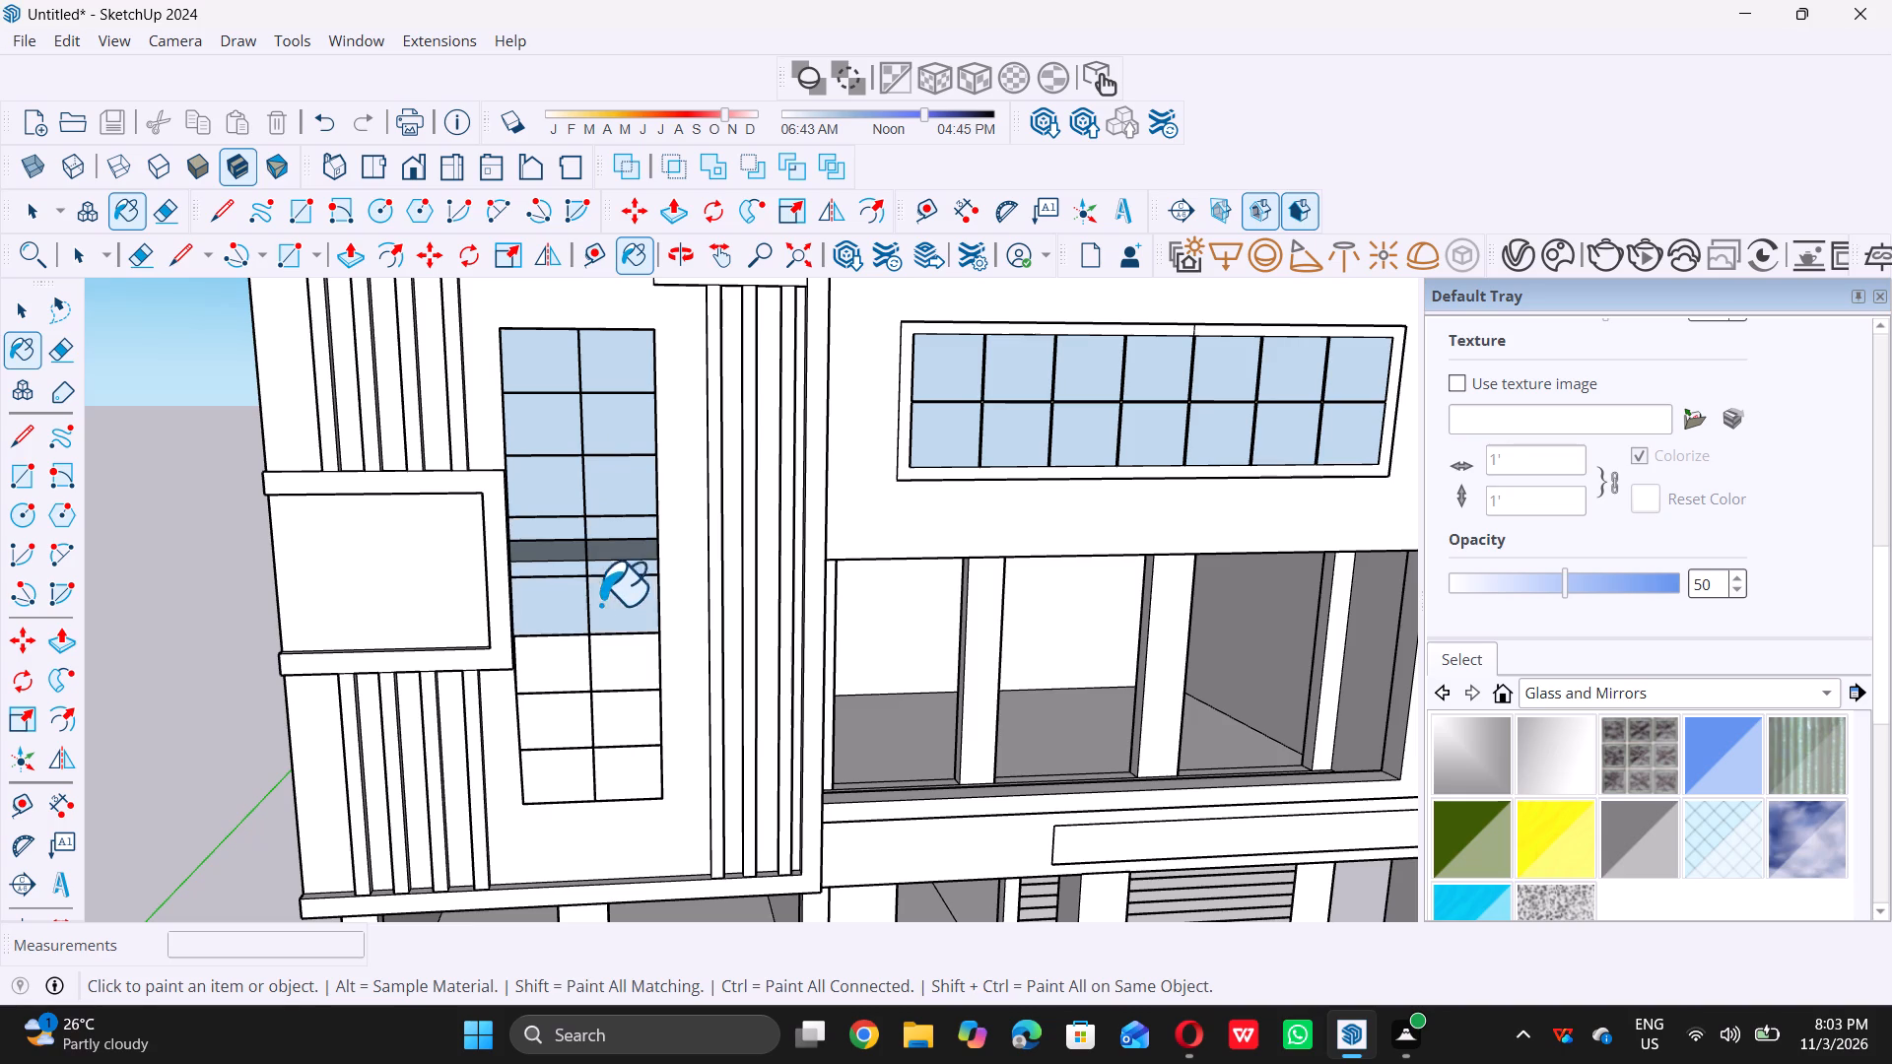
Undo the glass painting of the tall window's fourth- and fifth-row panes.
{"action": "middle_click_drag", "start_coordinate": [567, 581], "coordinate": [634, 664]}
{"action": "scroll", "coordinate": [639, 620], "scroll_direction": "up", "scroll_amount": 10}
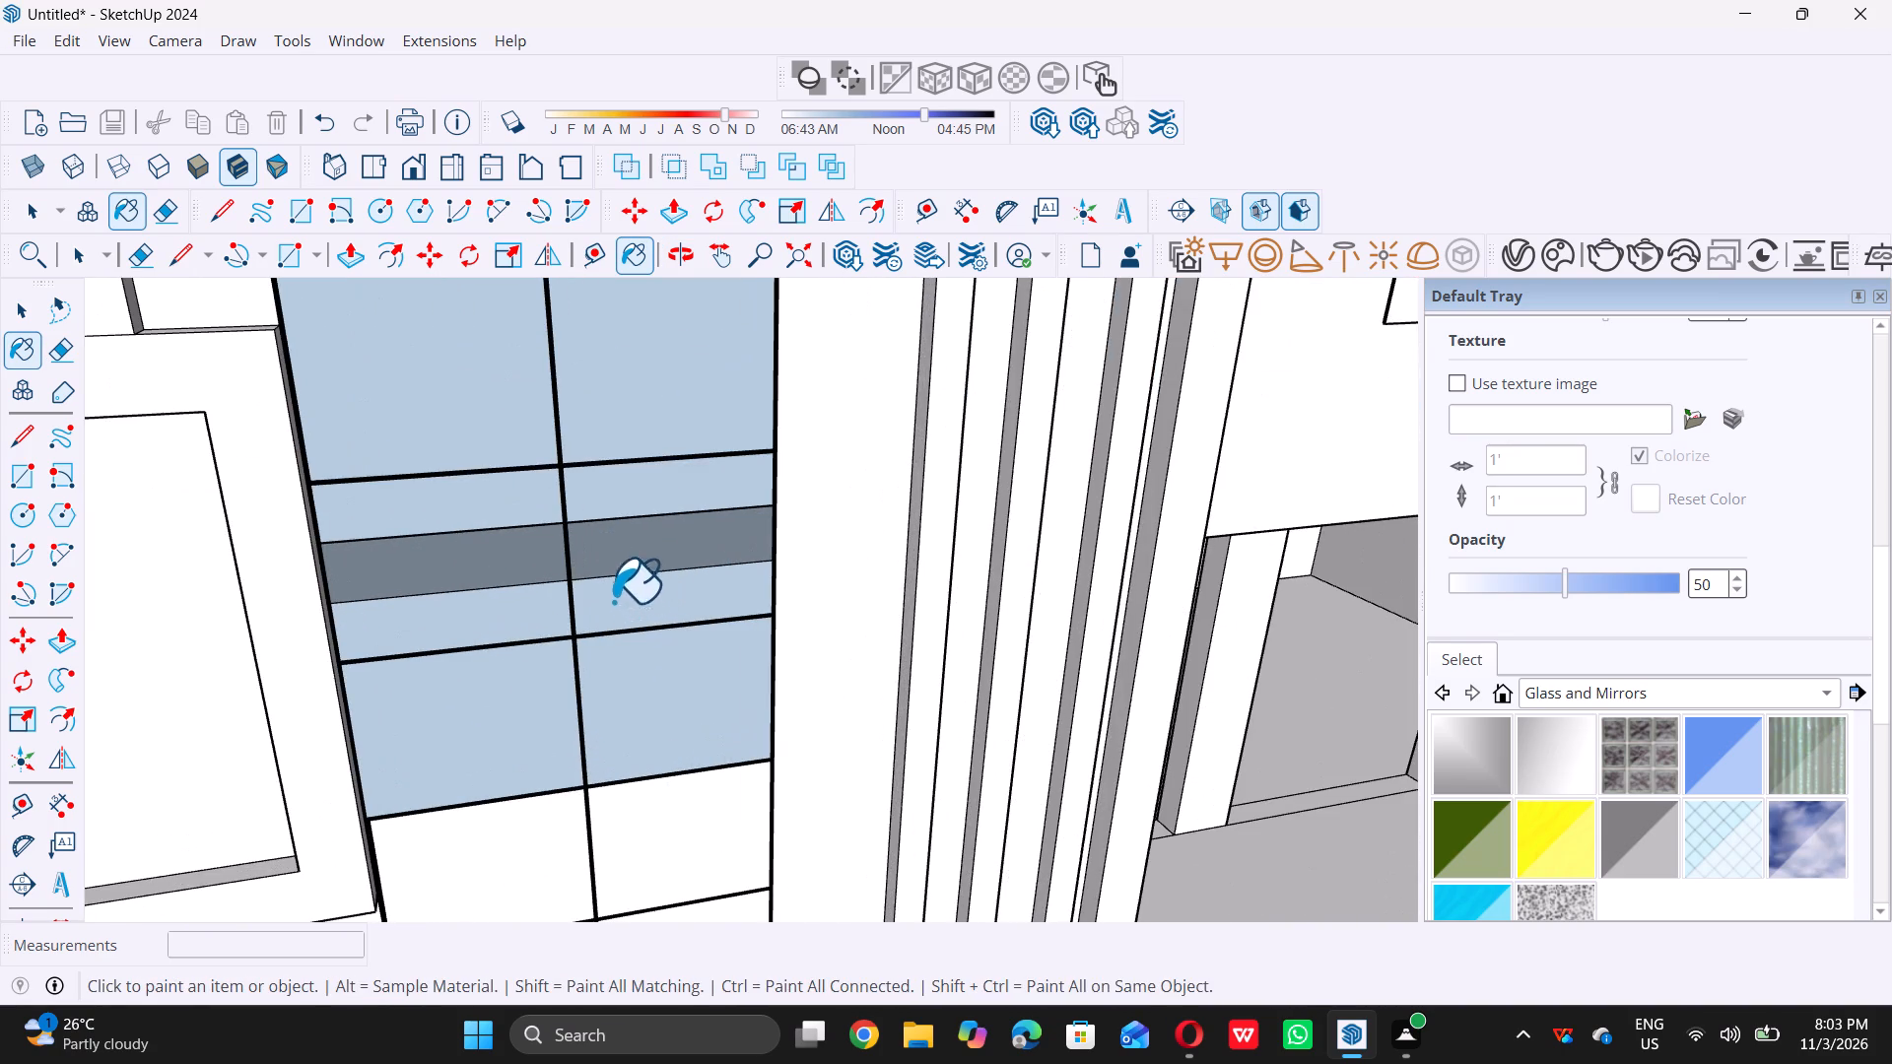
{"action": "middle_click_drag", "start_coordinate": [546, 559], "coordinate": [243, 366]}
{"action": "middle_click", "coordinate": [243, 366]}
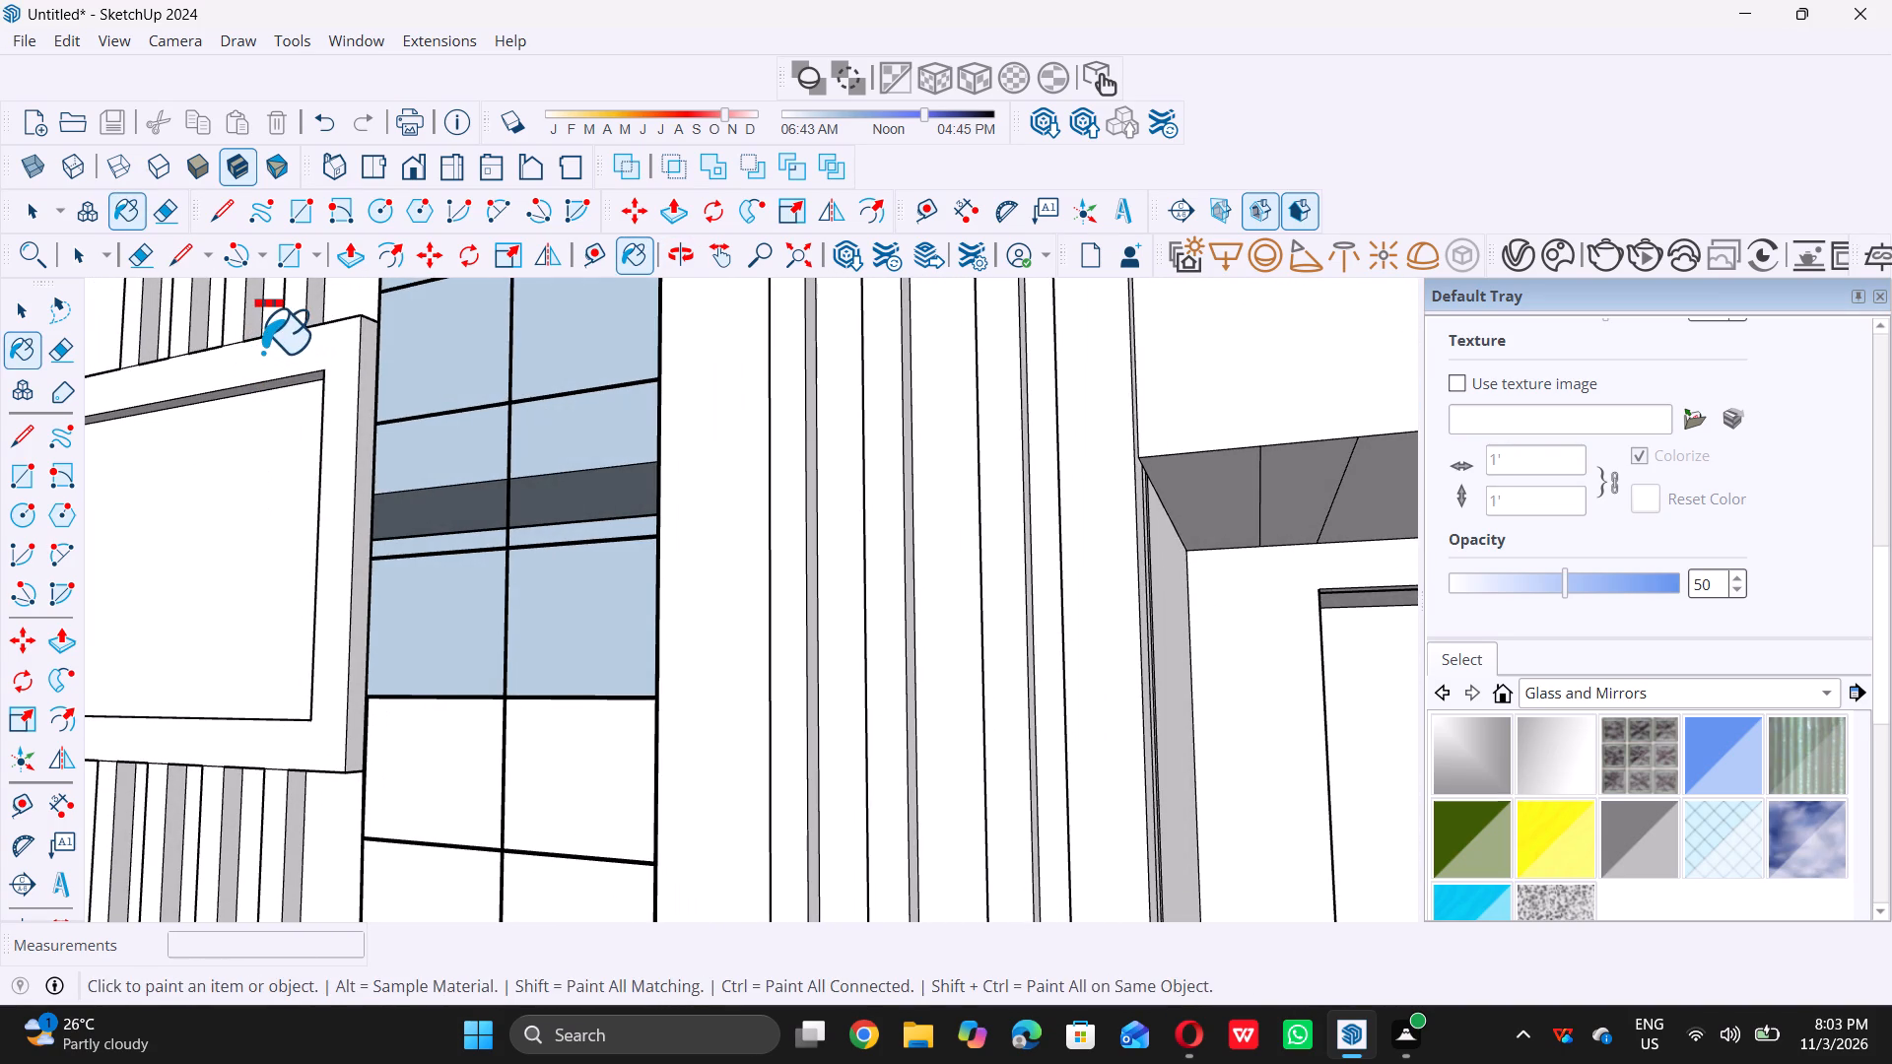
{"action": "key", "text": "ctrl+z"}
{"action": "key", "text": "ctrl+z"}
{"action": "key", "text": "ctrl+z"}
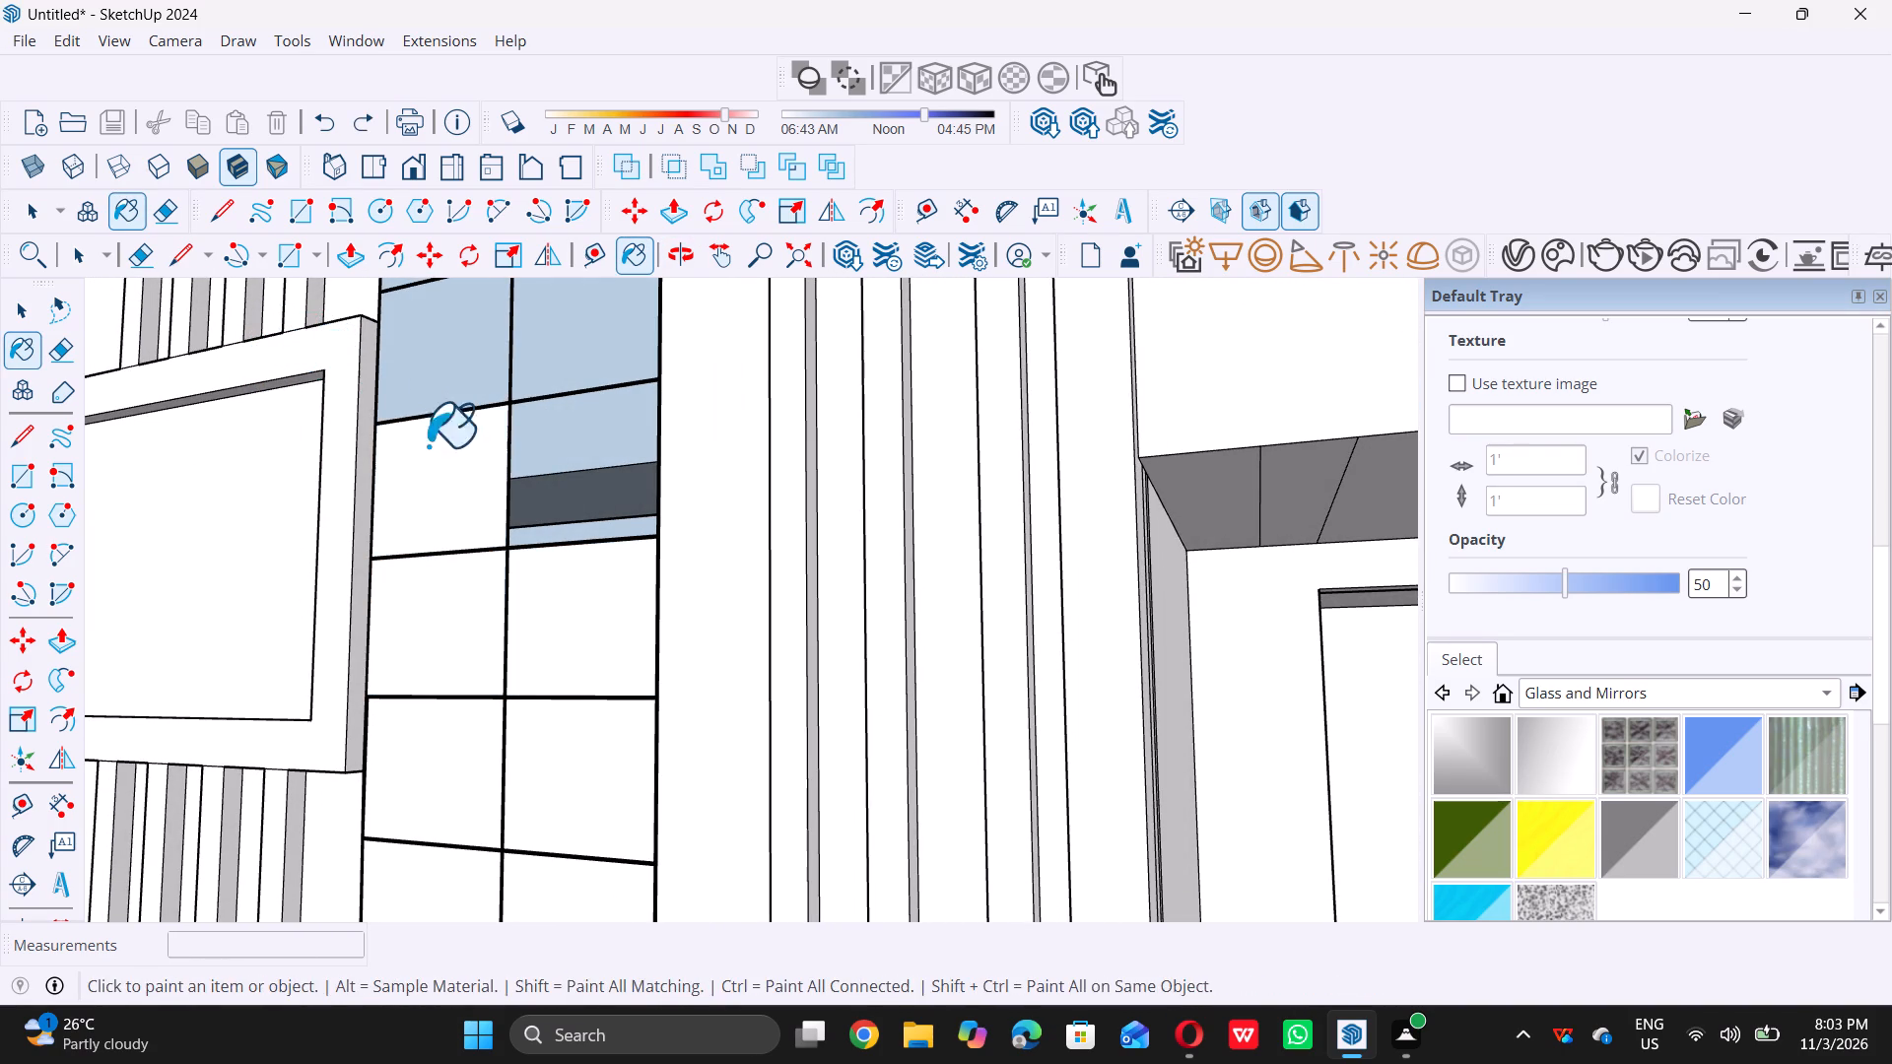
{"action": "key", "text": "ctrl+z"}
Paint the remaining panes from the tall window's fourth row down to its bottom row with the translucent blue glass.
{"action": "left_click", "coordinate": [543, 492]}
{"action": "double_click", "coordinate": [413, 505]}
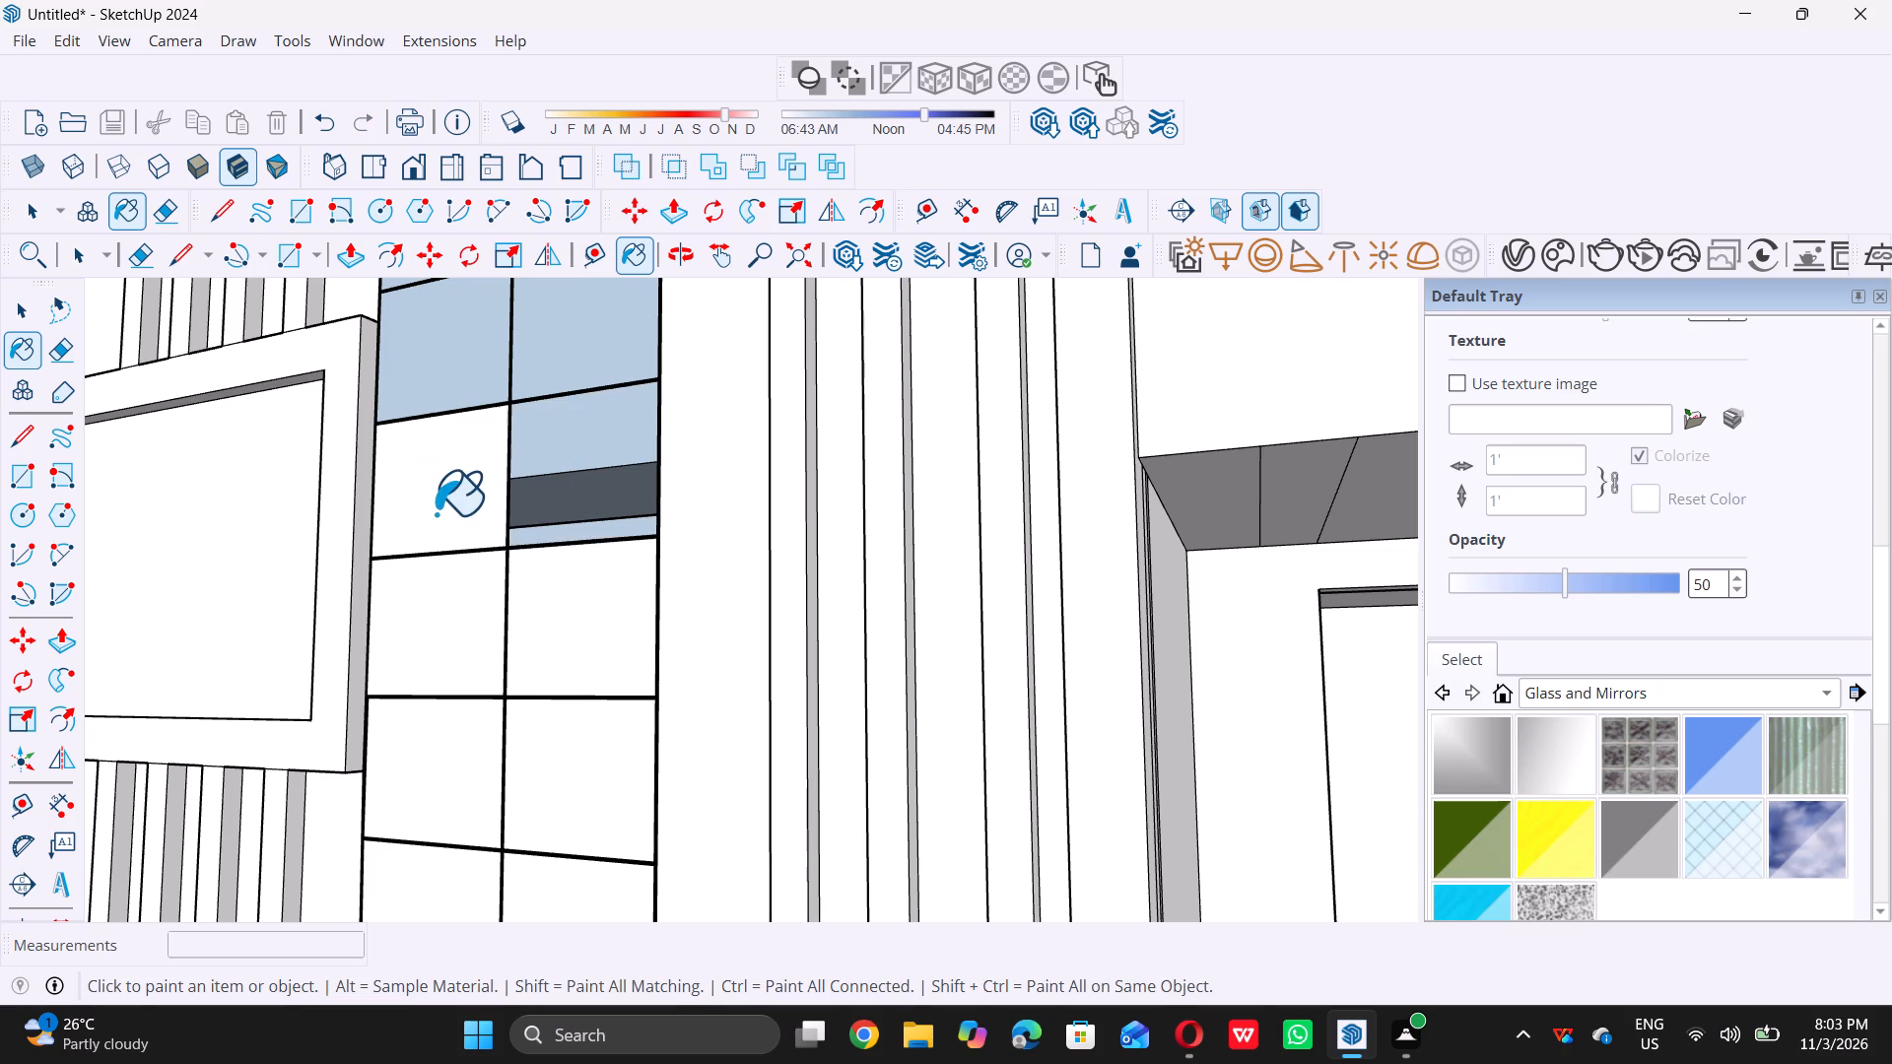
{"action": "double_click", "coordinate": [568, 622]}
{"action": "double_click", "coordinate": [482, 609]}
{"action": "scroll", "coordinate": [554, 542], "scroll_direction": "down", "scroll_amount": 13}
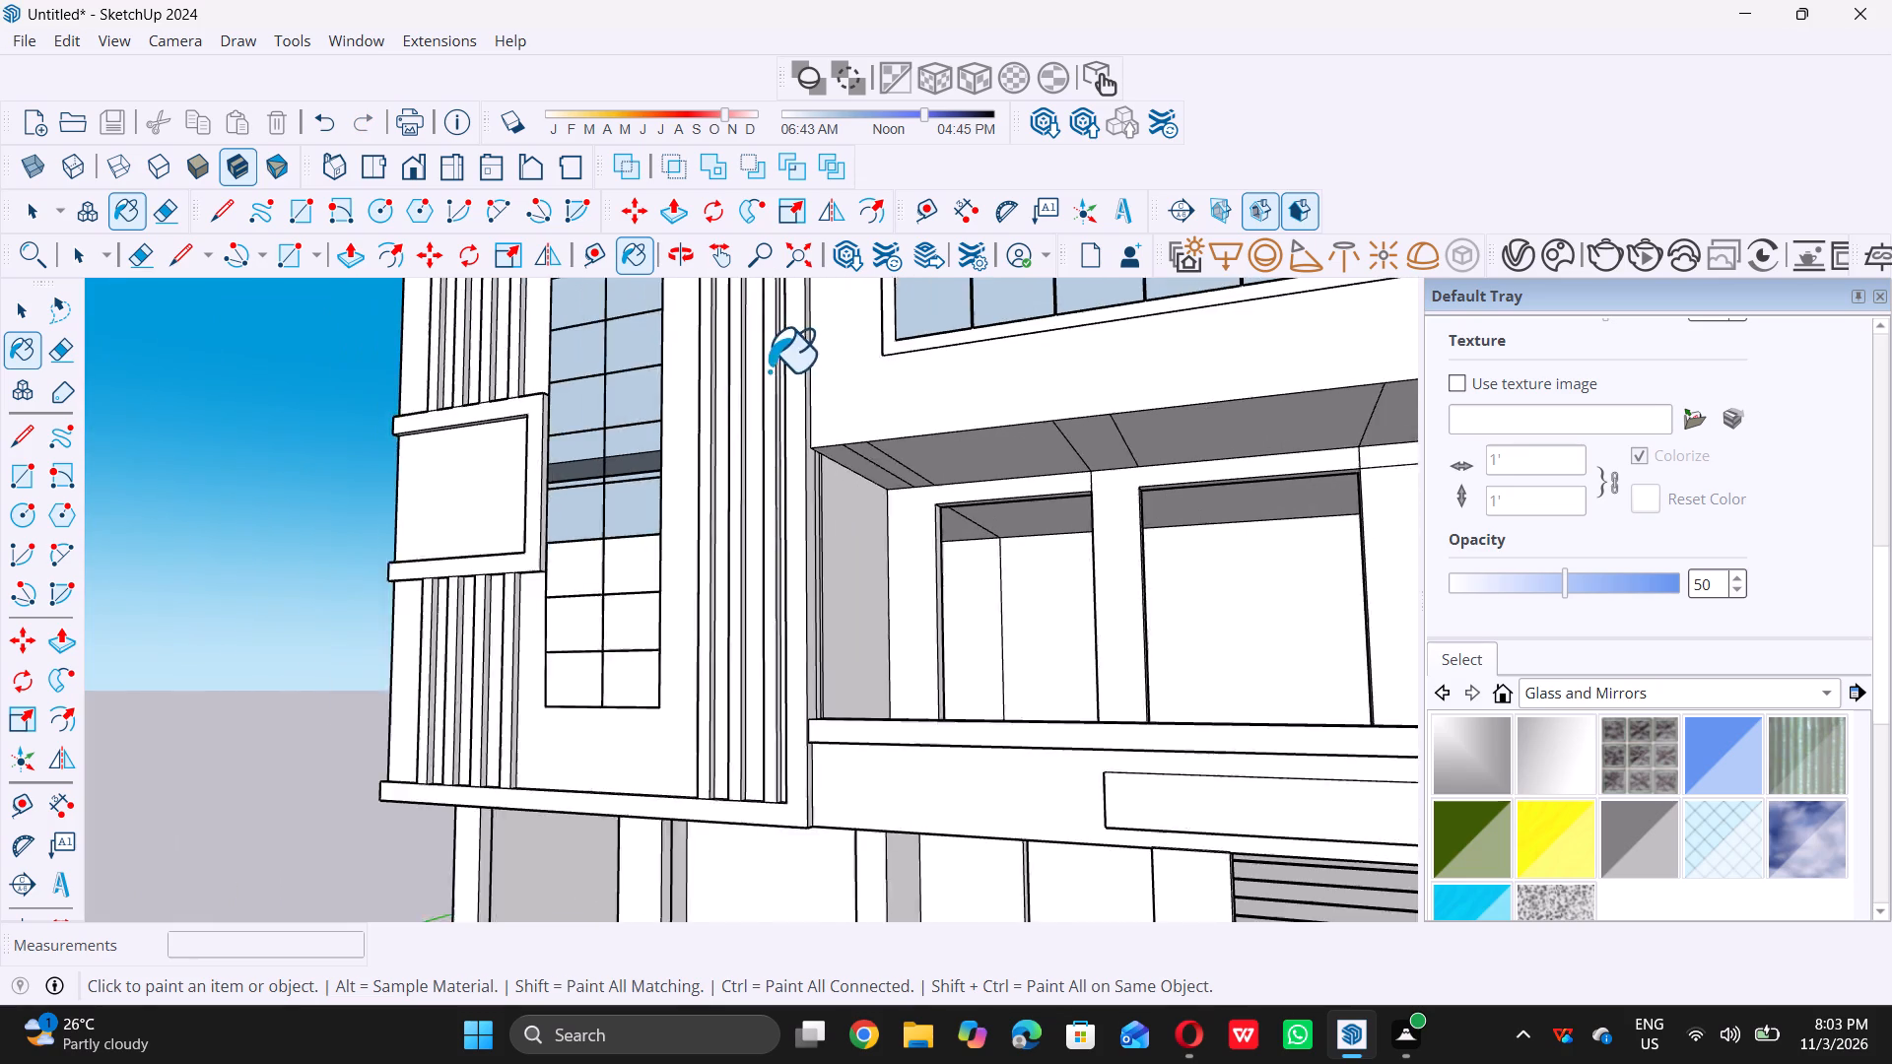
{"action": "scroll", "coordinate": [609, 636], "scroll_direction": "up", "scroll_amount": 6}
{"action": "left_click", "coordinate": [564, 511]}
{"action": "double_click", "coordinate": [663, 478]}
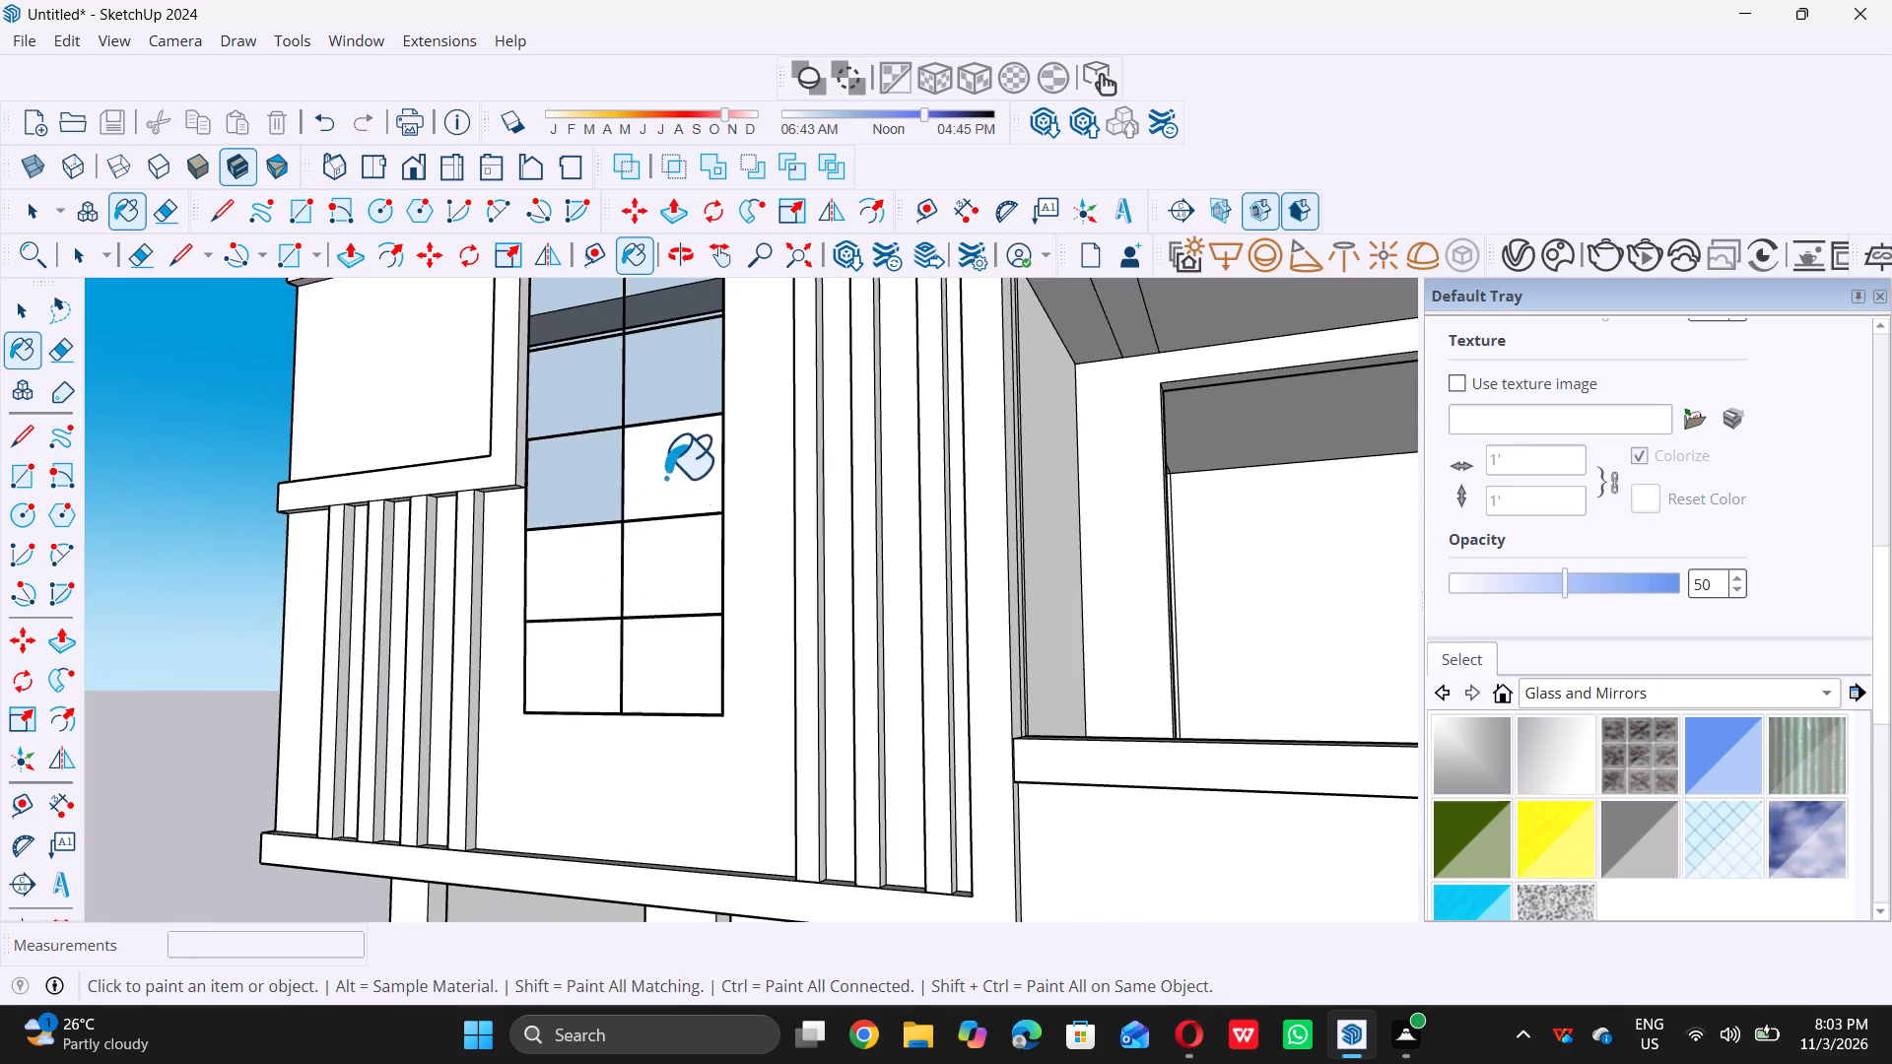
{"action": "left_click", "coordinate": [670, 569]}
{"action": "left_click", "coordinate": [581, 572]}
{"action": "left_click", "coordinate": [588, 663]}
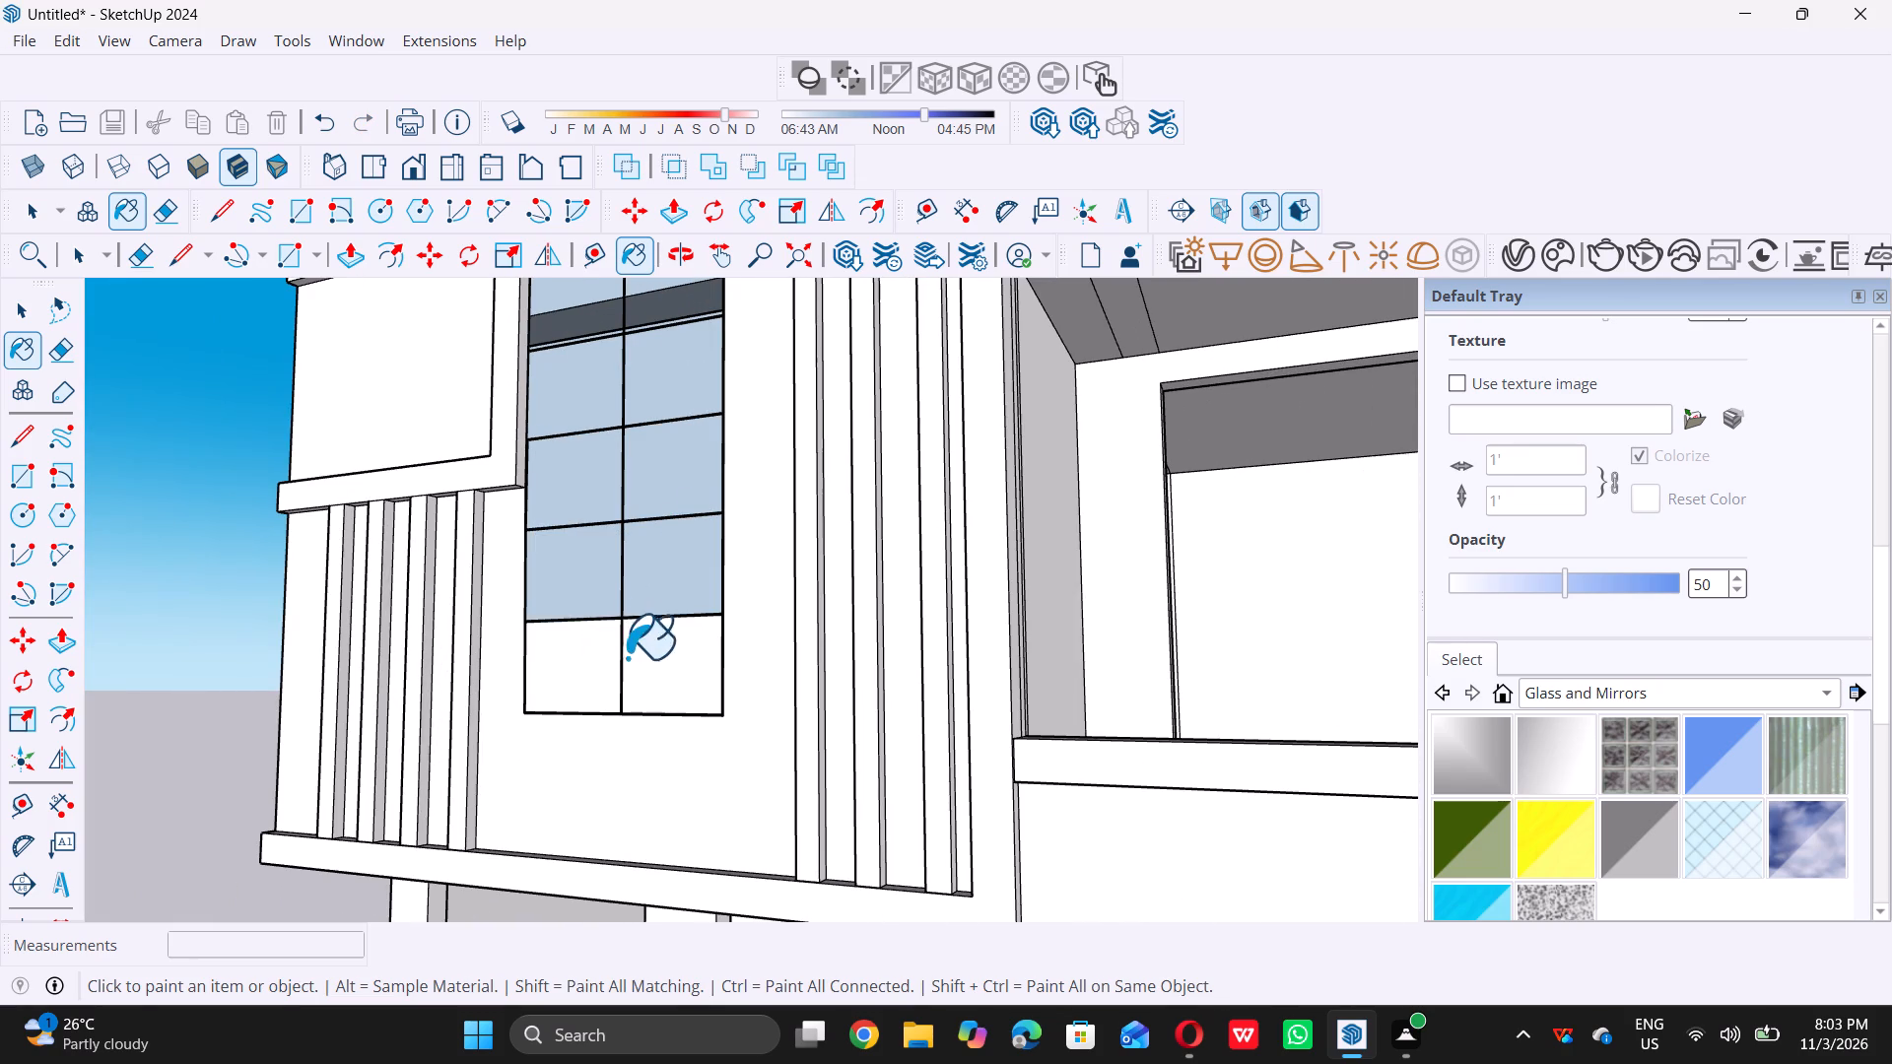
{"action": "double_click", "coordinate": [657, 650]}
Examine the building's front facade and its glazed windows from several angles and distances.
{"action": "scroll", "coordinate": [682, 524], "scroll_direction": "down", "scroll_amount": 13}
{"action": "middle_click", "coordinate": [677, 483]}
{"action": "middle_click", "coordinate": [677, 483]}
{"action": "middle_click_drag", "start_coordinate": [677, 486], "coordinate": [754, 562]}
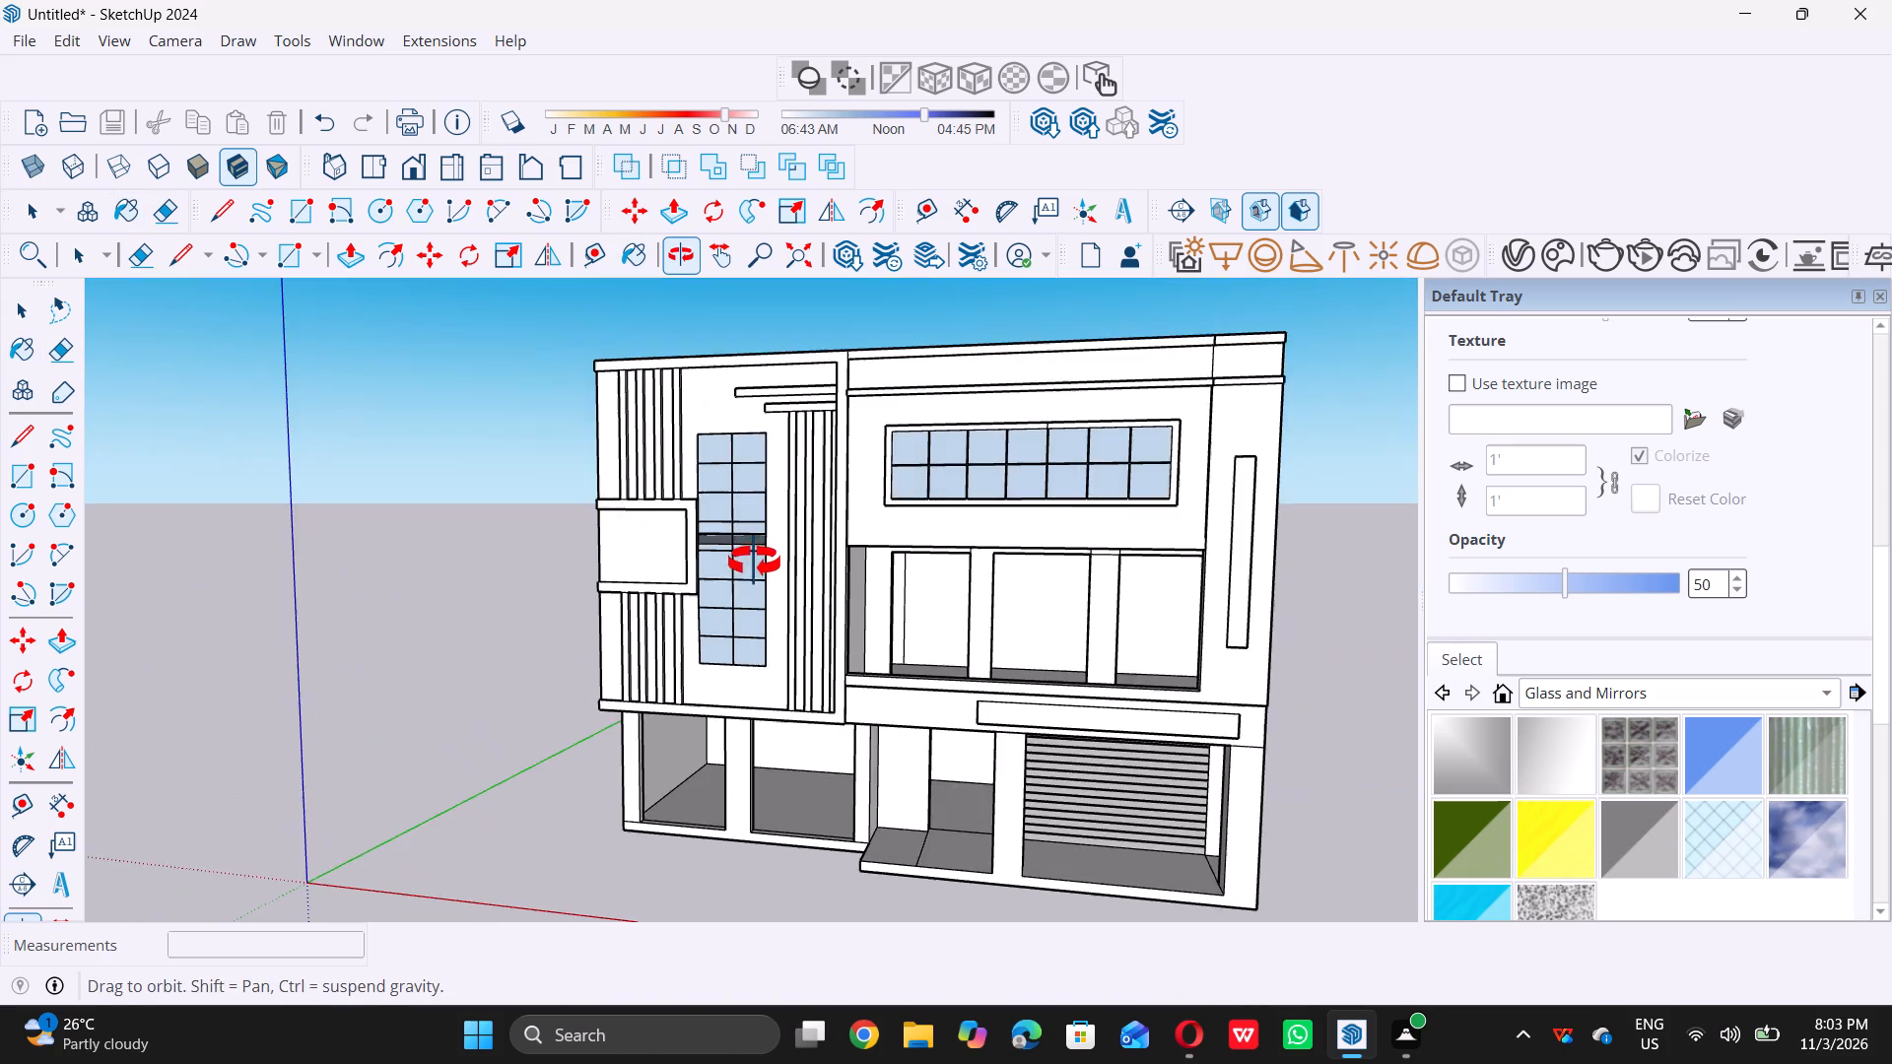
{"action": "middle_click_drag", "start_coordinate": [754, 562], "coordinate": [754, 564]}
{"action": "scroll", "coordinate": [799, 548], "scroll_direction": "down", "scroll_amount": 12}
{"action": "middle_click", "coordinate": [791, 528]}
{"action": "middle_click_drag", "start_coordinate": [792, 527], "coordinate": [876, 602]}
{"action": "middle_click", "coordinate": [876, 602]}
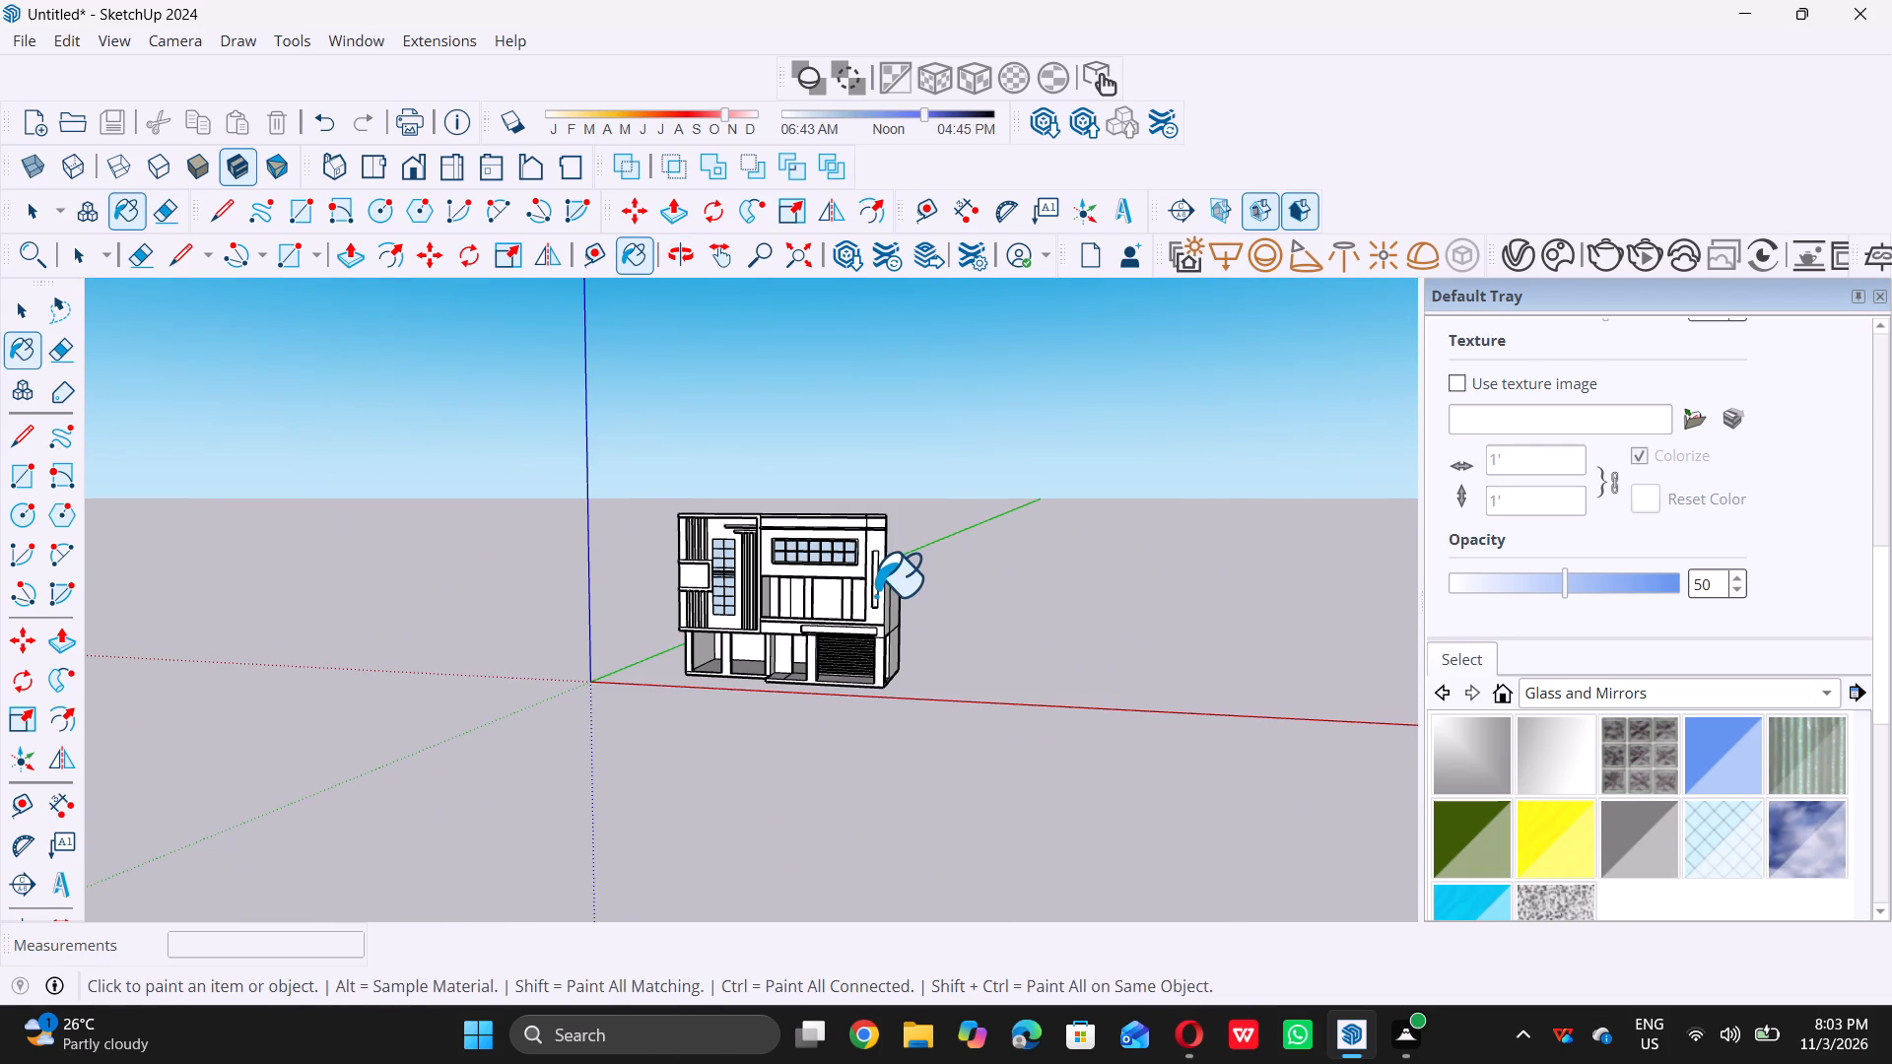
{"action": "key", "text": "space"}
{"action": "scroll", "coordinate": [934, 531], "scroll_direction": "down", "scroll_amount": 7}
{"action": "middle_click_drag", "start_coordinate": [739, 565], "coordinate": [864, 589]}
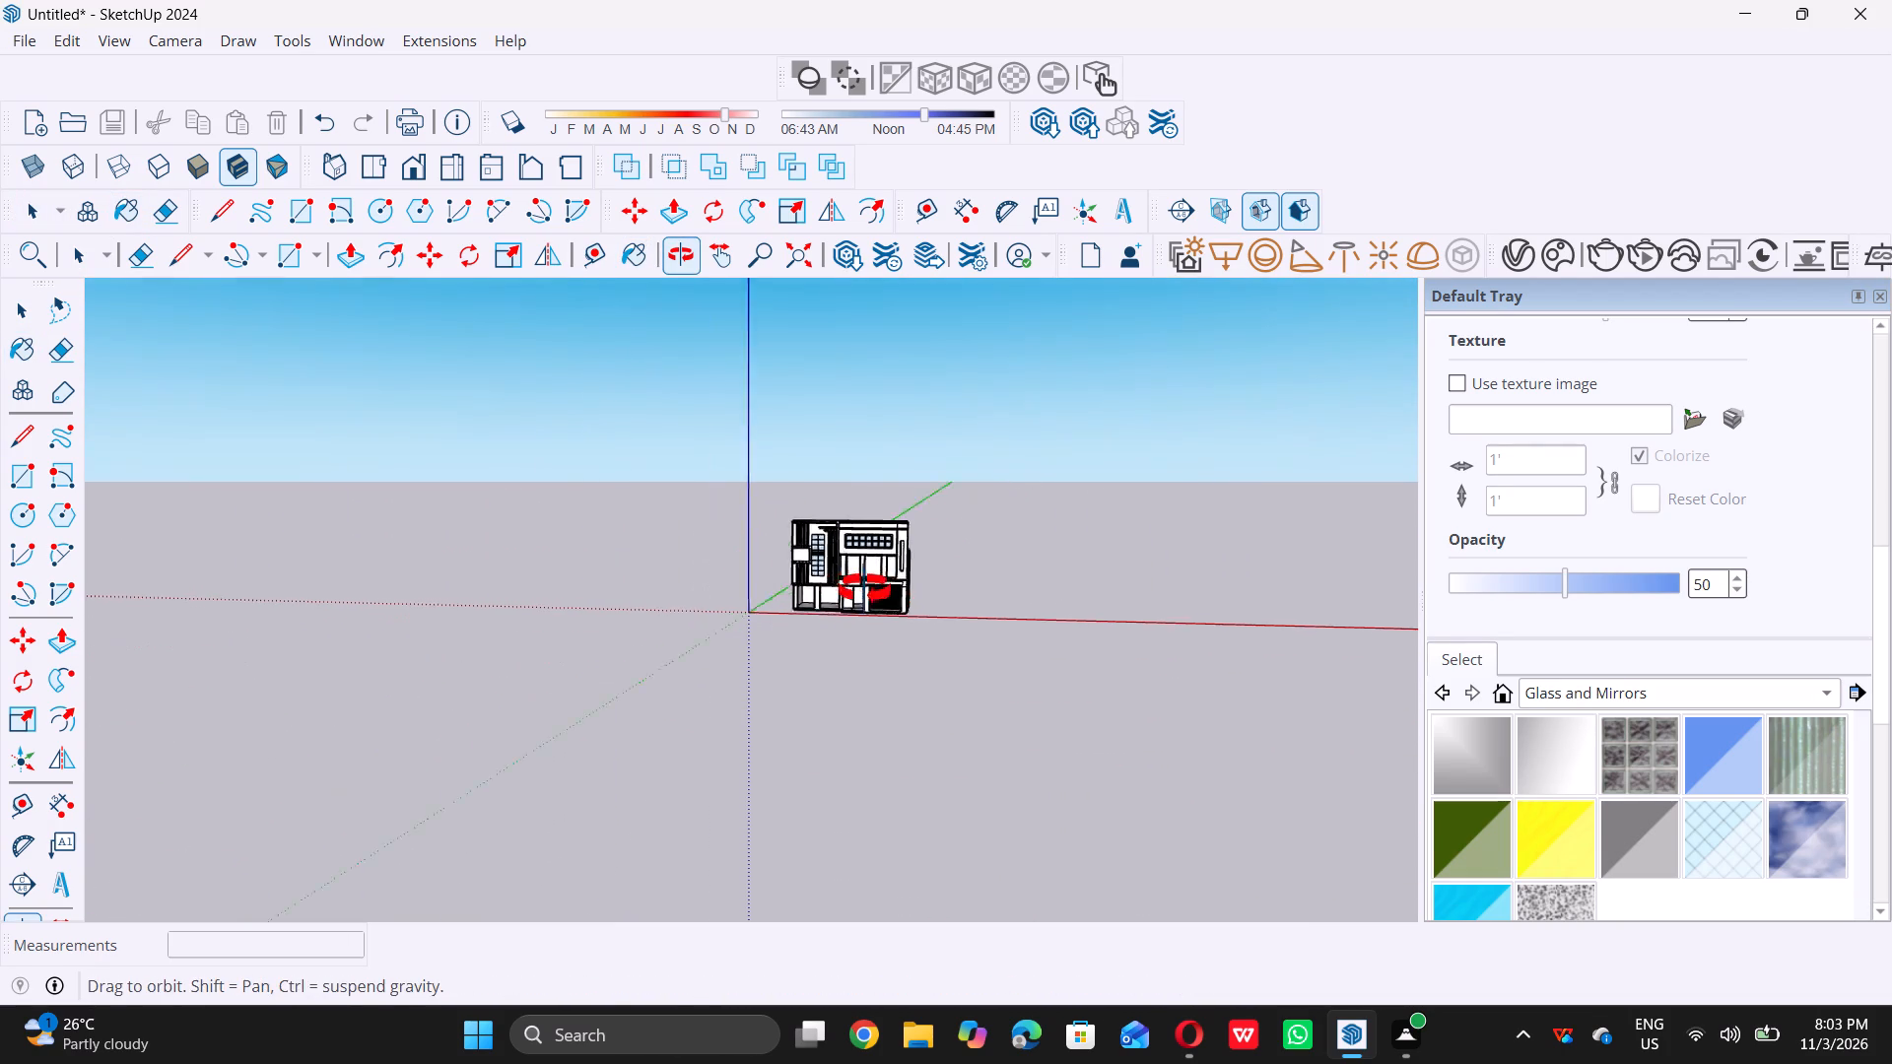
{"action": "middle_click_drag", "start_coordinate": [864, 589], "coordinate": [927, 606]}
{"action": "middle_click", "coordinate": [927, 606]}
{"action": "scroll", "coordinate": [927, 606], "scroll_direction": "up", "scroll_amount": 7}
{"action": "scroll", "coordinate": [793, 500], "scroll_direction": "up", "scroll_amount": 4}
{"action": "middle_click_drag", "start_coordinate": [804, 504], "coordinate": [769, 511]}
{"action": "middle_click_drag", "start_coordinate": [1105, 568], "coordinate": [1068, 561]}
{"action": "middle_click", "coordinate": [1067, 559]}
{"action": "scroll", "coordinate": [1022, 570], "scroll_direction": "up", "scroll_amount": 5}
{"action": "scroll", "coordinate": [1022, 570], "scroll_direction": "down", "scroll_amount": 6}
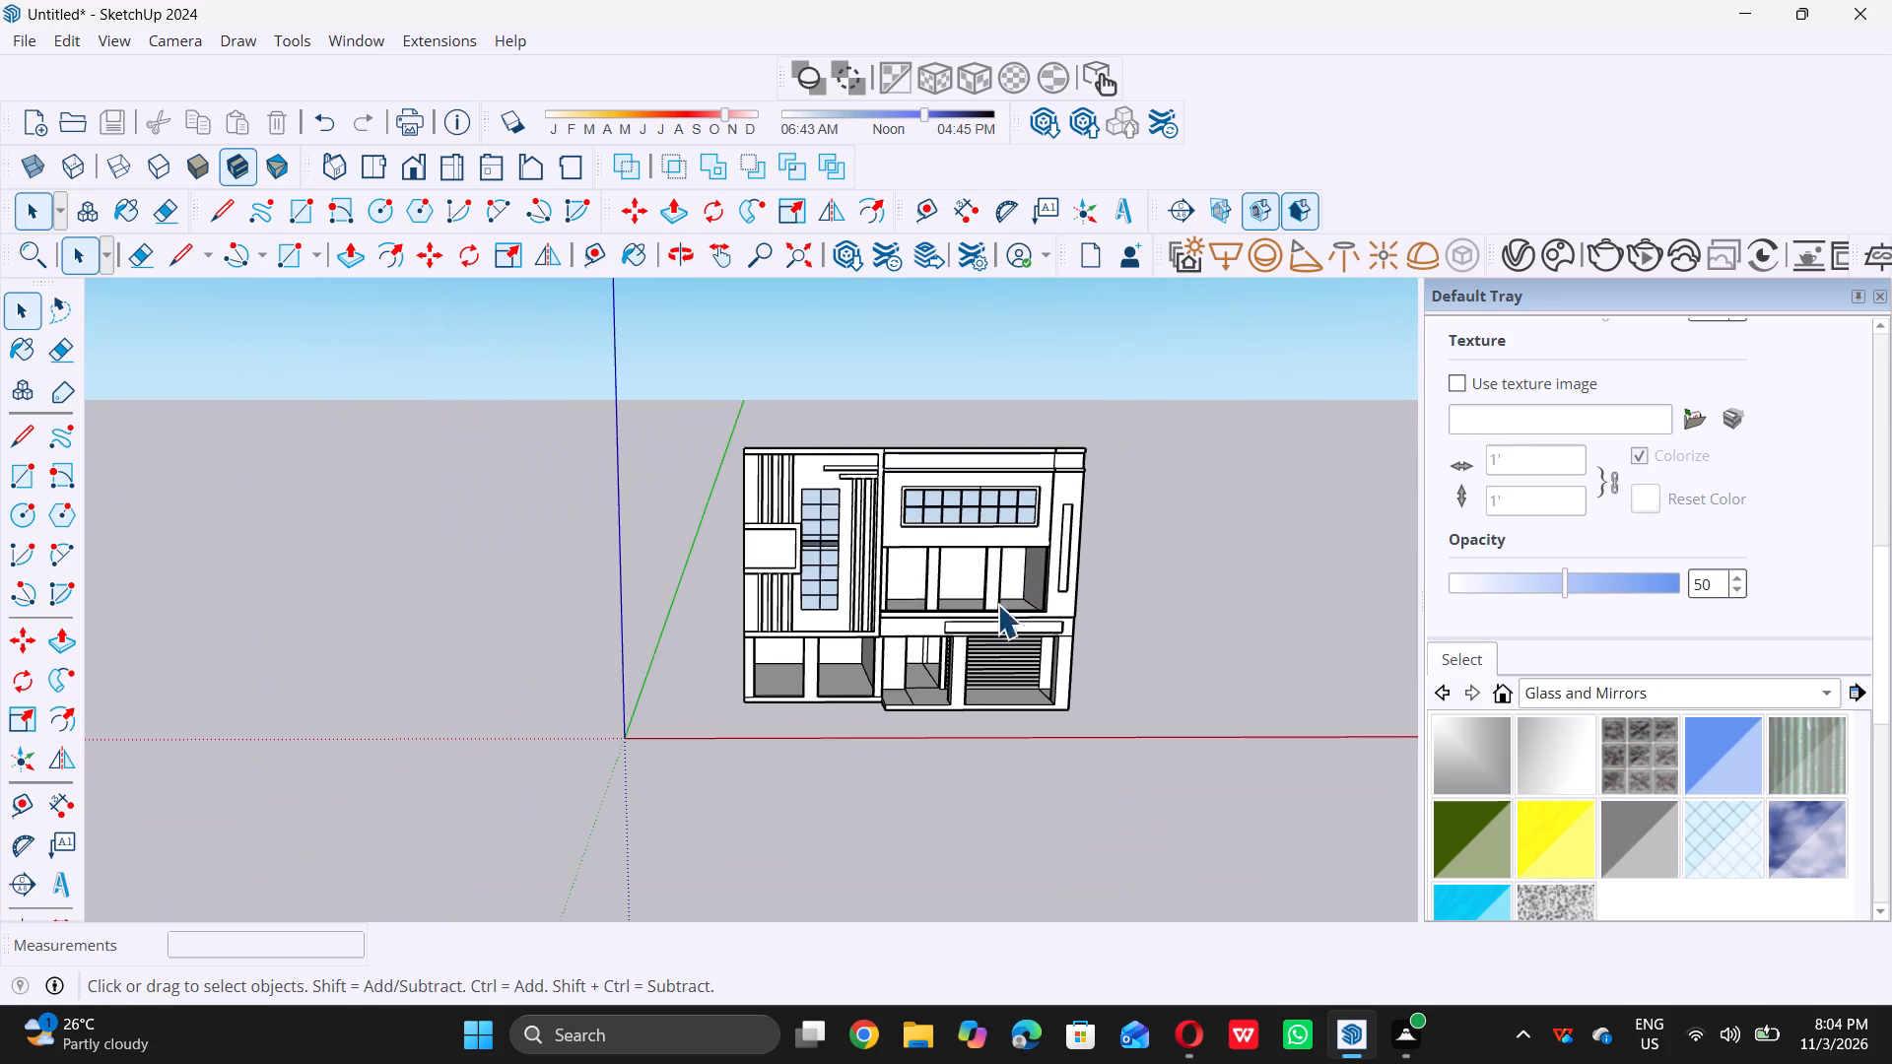
{"action": "scroll", "coordinate": [980, 613], "scroll_direction": "down", "scroll_amount": 5}
{"action": "middle_click_drag", "start_coordinate": [845, 598], "coordinate": [908, 576]}
{"action": "scroll", "coordinate": [882, 529], "scroll_direction": "up", "scroll_amount": 8}
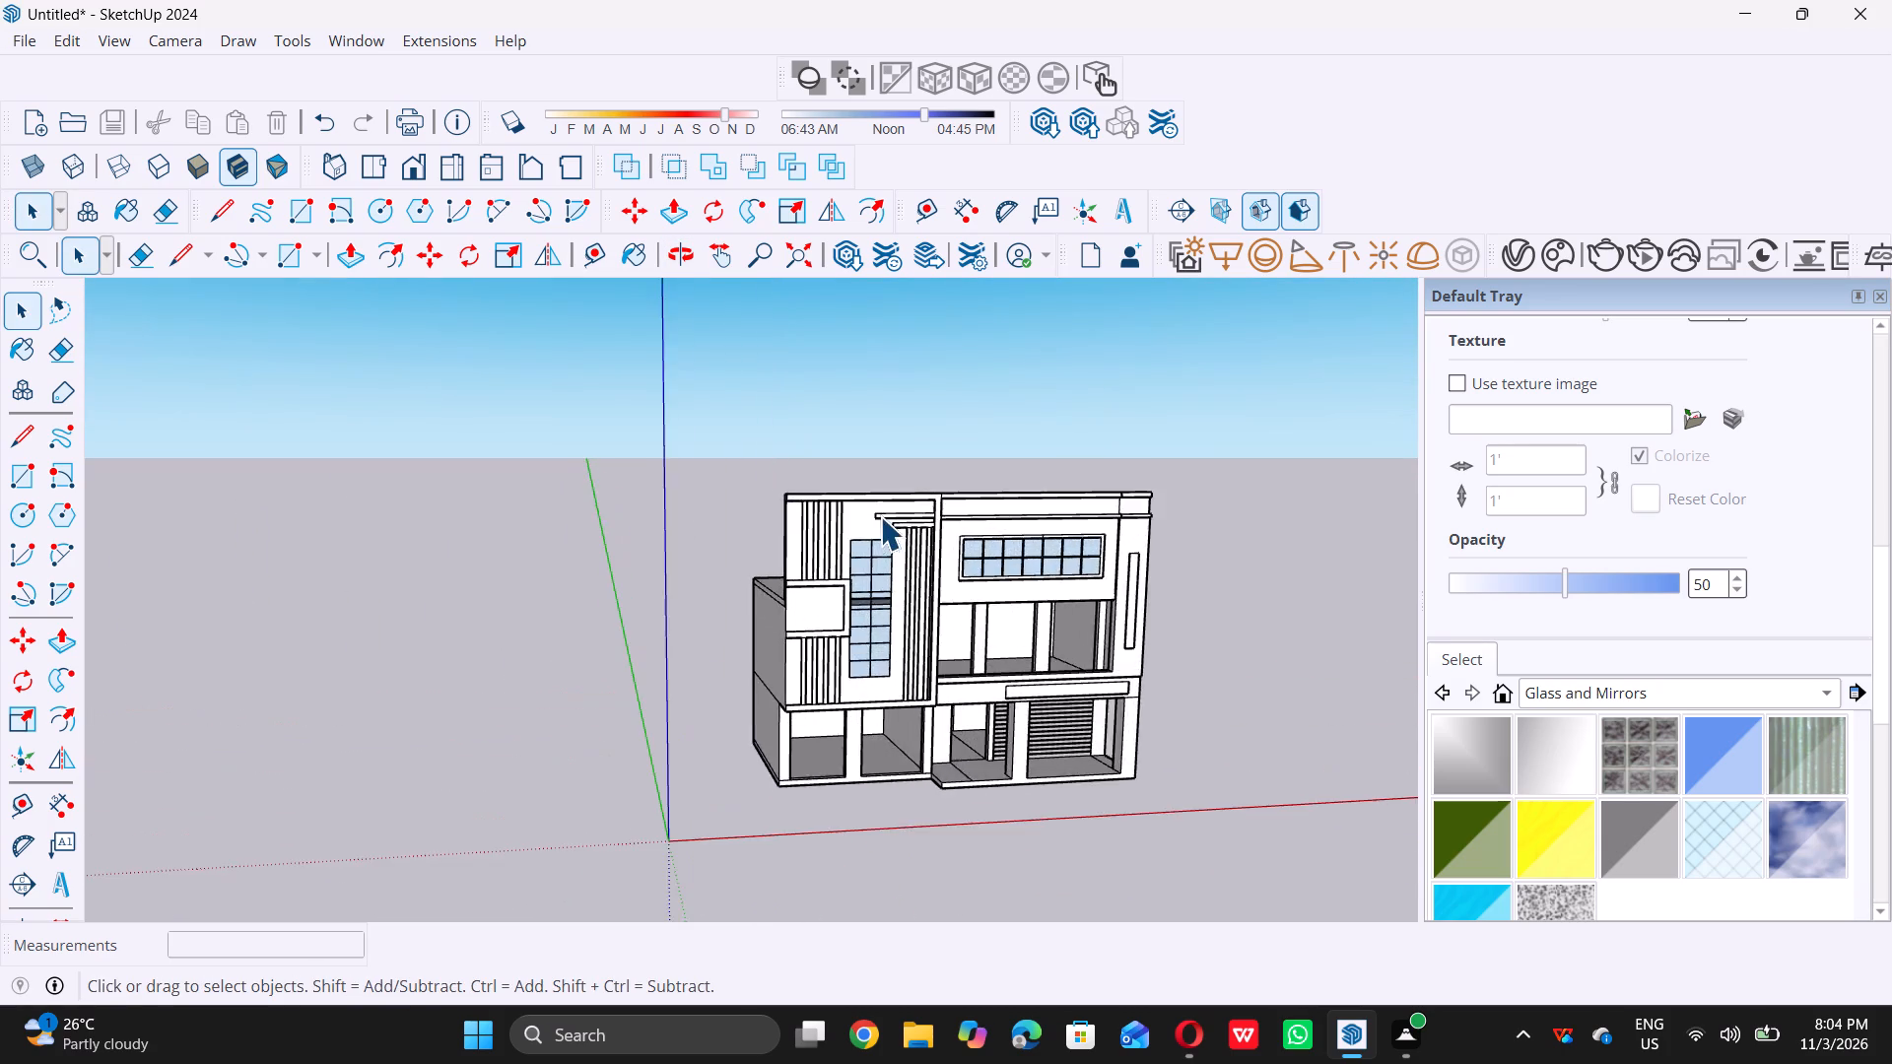
{"action": "scroll", "coordinate": [880, 516], "scroll_direction": "up", "scroll_amount": 3}
{"action": "scroll", "coordinate": [880, 517], "scroll_direction": "down", "scroll_amount": 2}
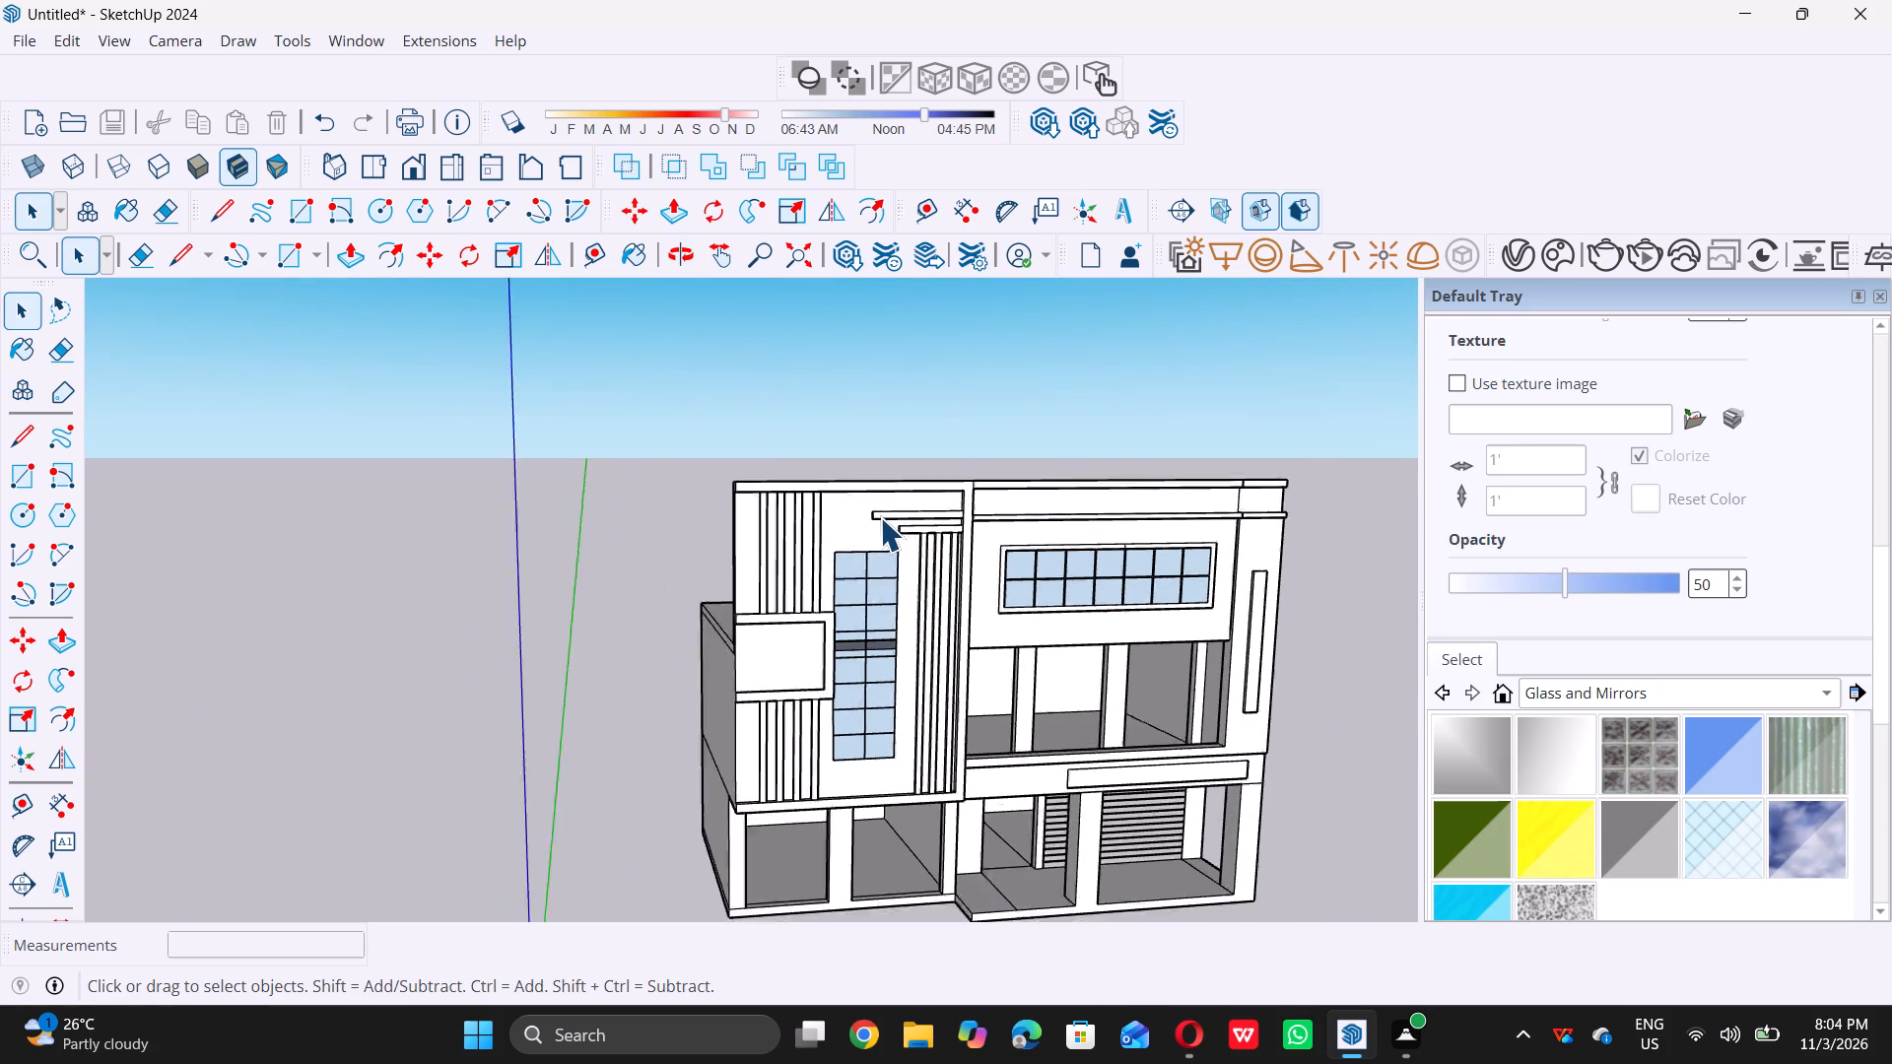
{"action": "scroll", "coordinate": [880, 517], "scroll_direction": "down", "scroll_amount": 8}
{"action": "middle_click_drag", "start_coordinate": [909, 640], "coordinate": [878, 608]}
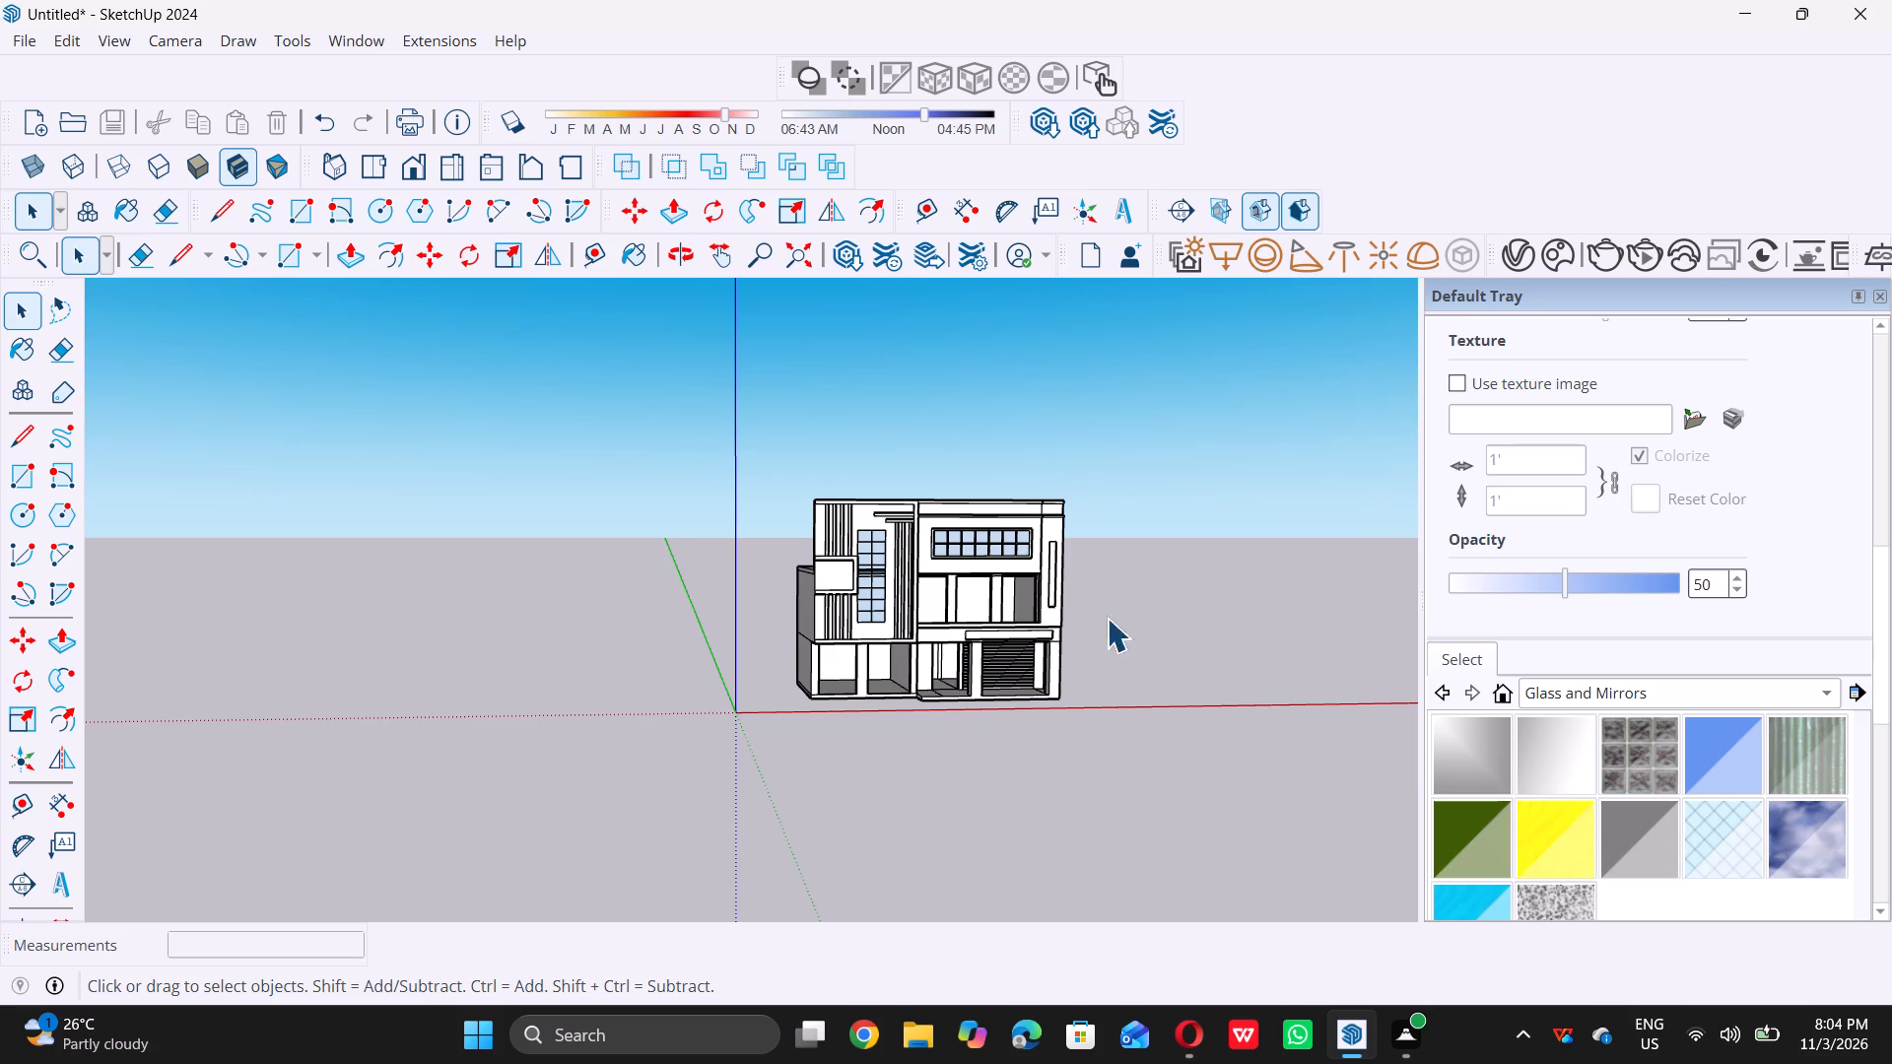
{"action": "scroll", "coordinate": [1133, 621], "scroll_direction": "up", "scroll_amount": 6}
{"action": "scroll", "coordinate": [937, 648], "scroll_direction": "down", "scroll_amount": 3}
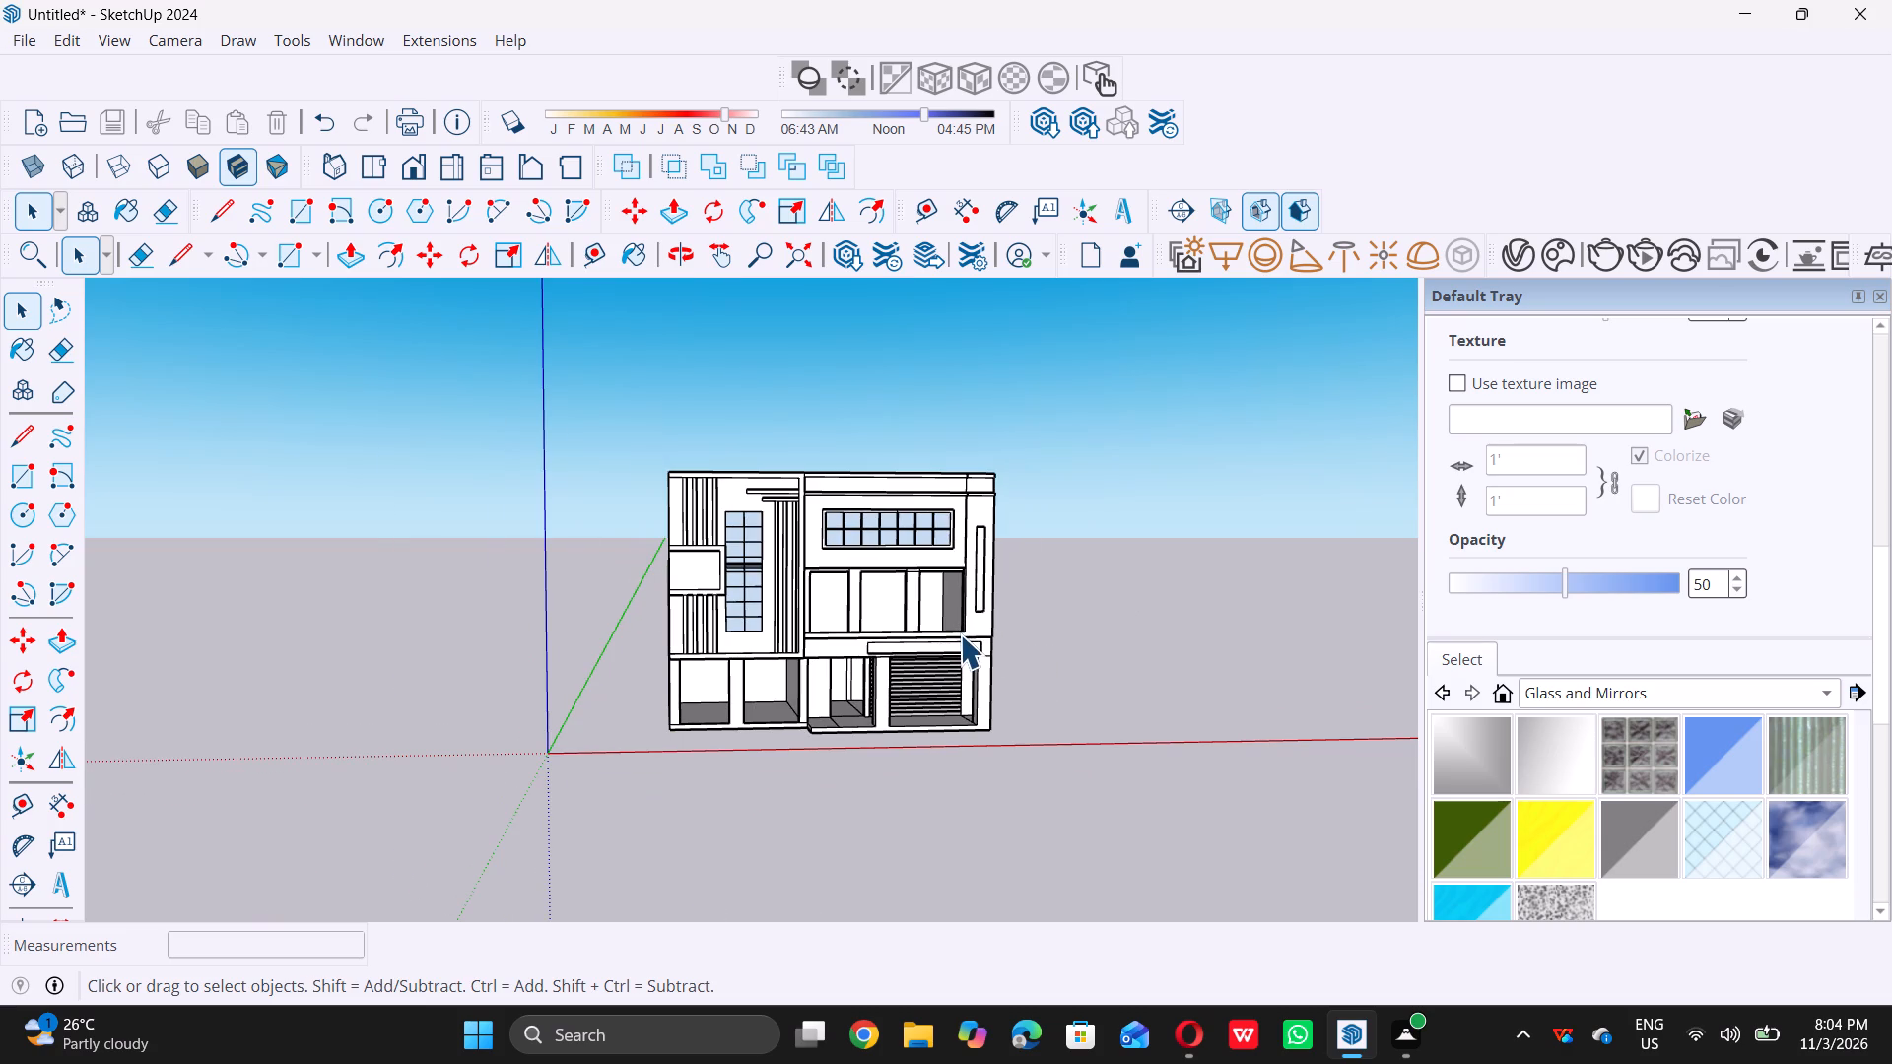
{"action": "middle_click_drag", "start_coordinate": [960, 630], "coordinate": [930, 622]}
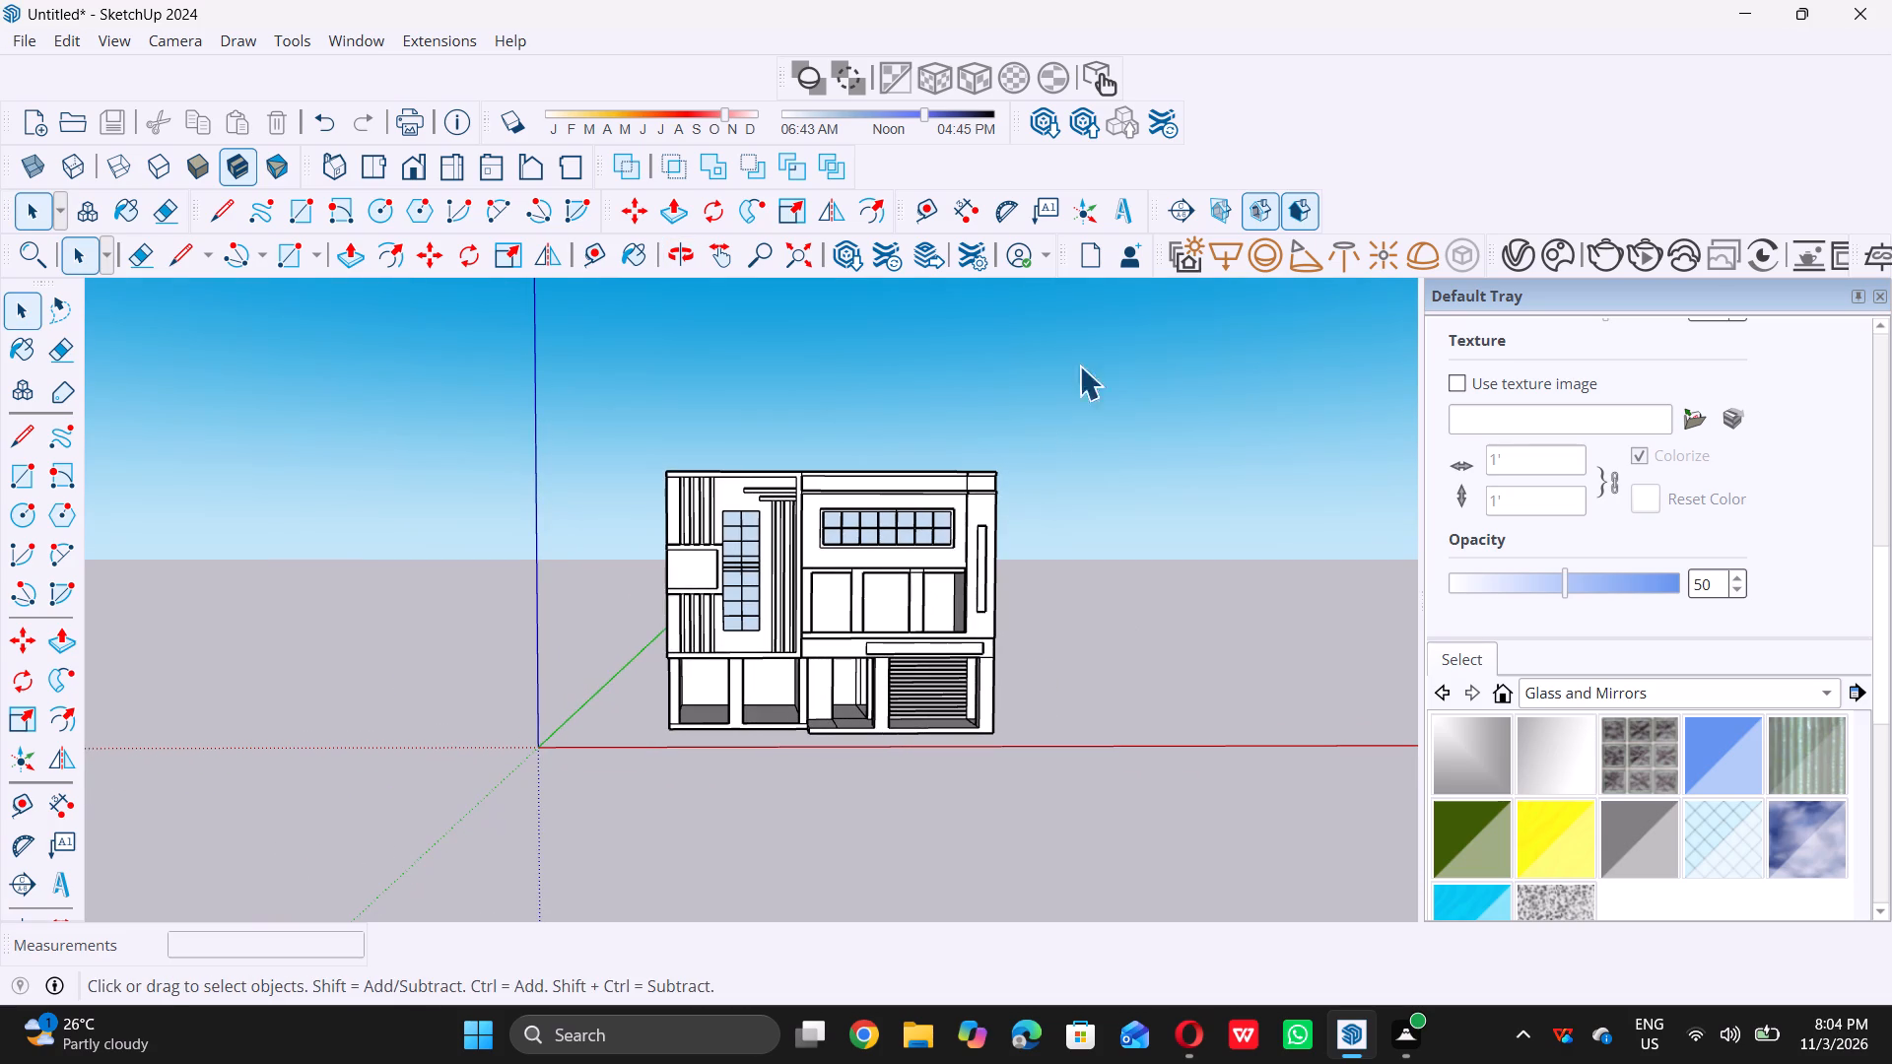
Open 3D Warehouse and search its models for "wimdow".
{"action": "triple_click", "coordinate": [842, 250]}
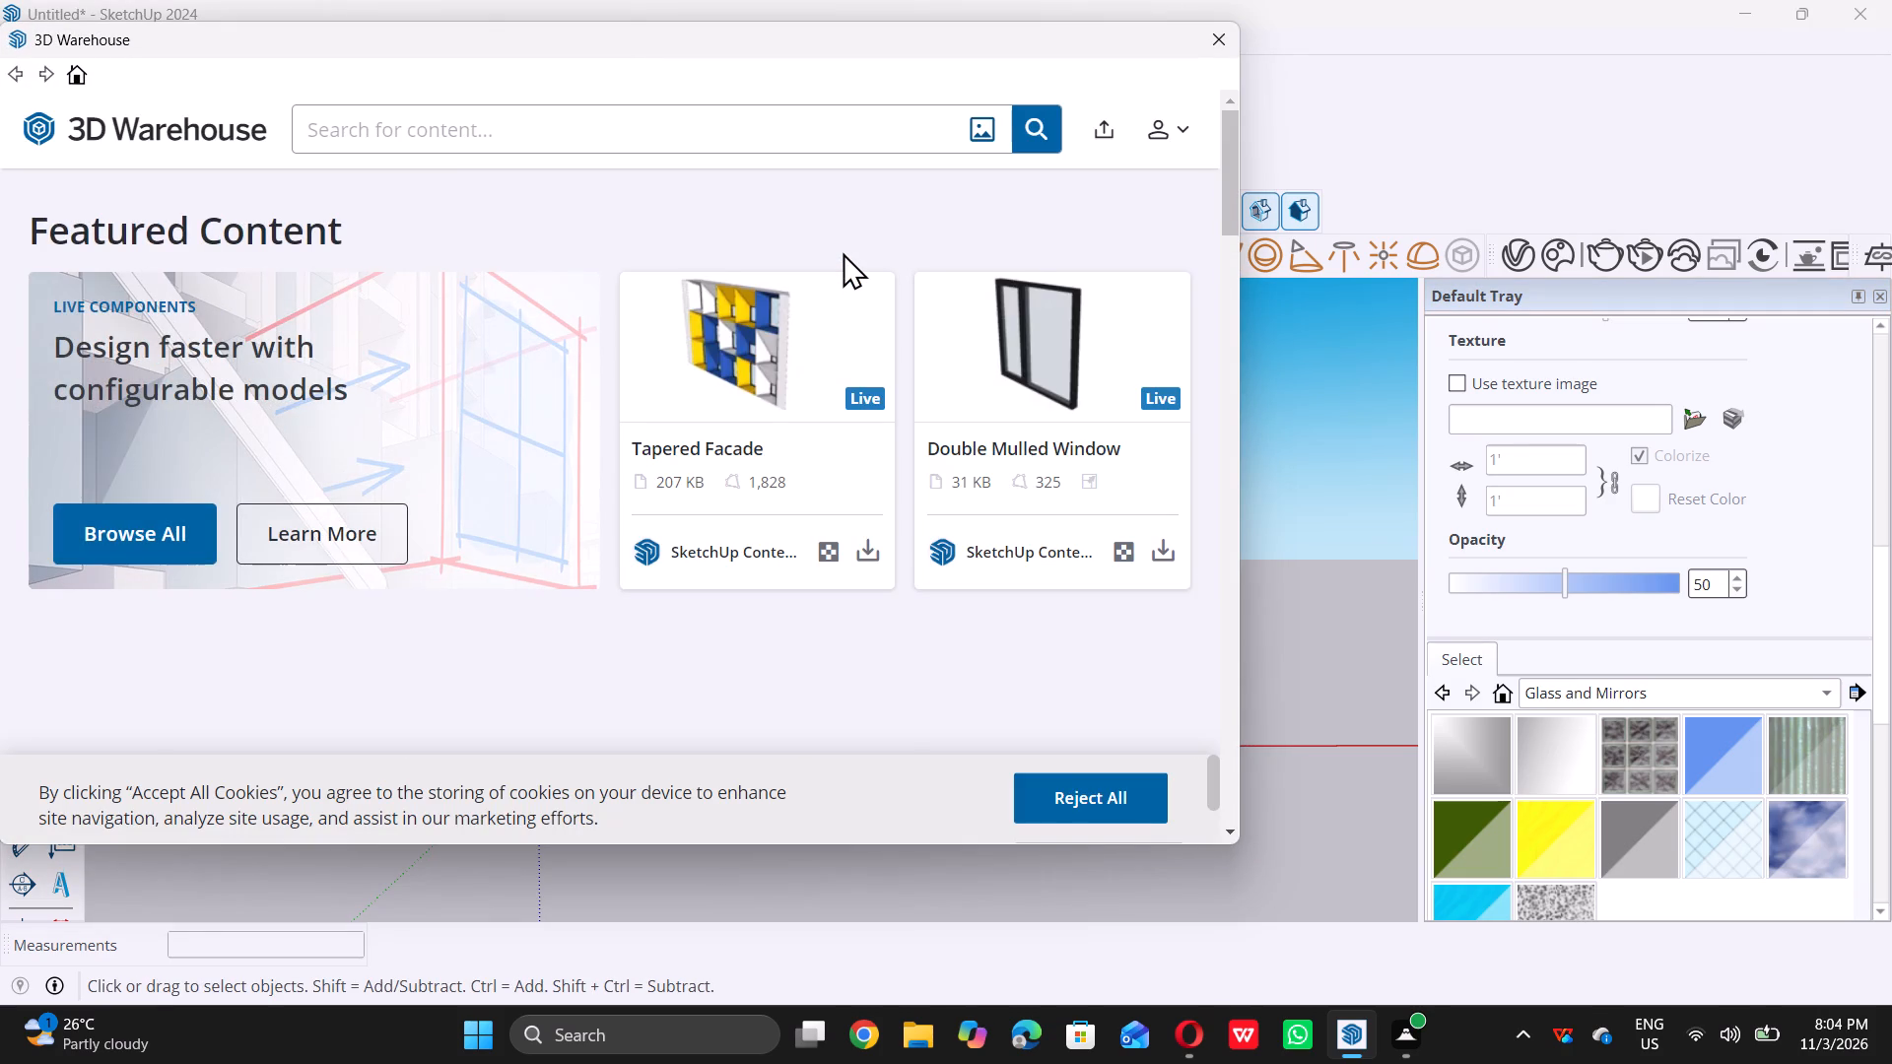
{"action": "scroll", "coordinate": [843, 252], "scroll_direction": "down", "scroll_amount": 6}
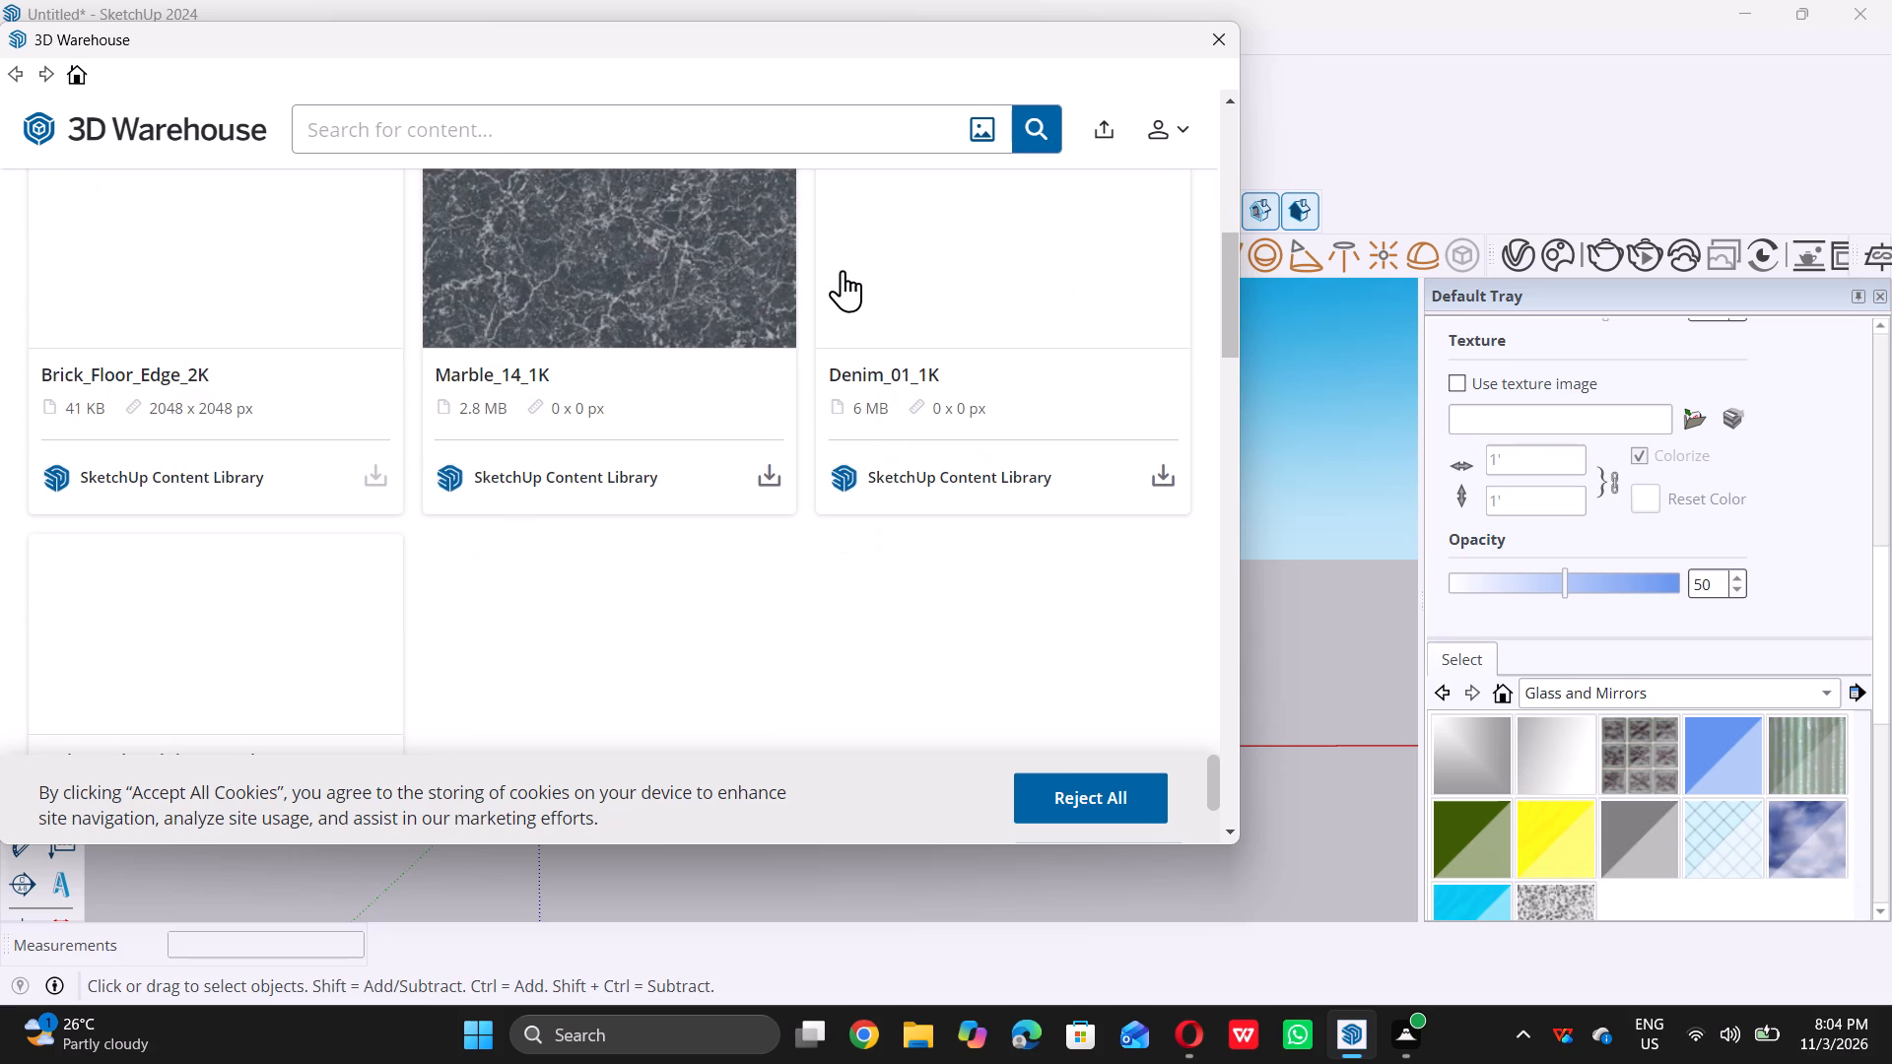
{"action": "scroll", "coordinate": [843, 270], "scroll_direction": "down", "scroll_amount": 4}
{"action": "scroll", "coordinate": [843, 270], "scroll_direction": "up", "scroll_amount": 5}
{"action": "double_click", "coordinate": [597, 122]}
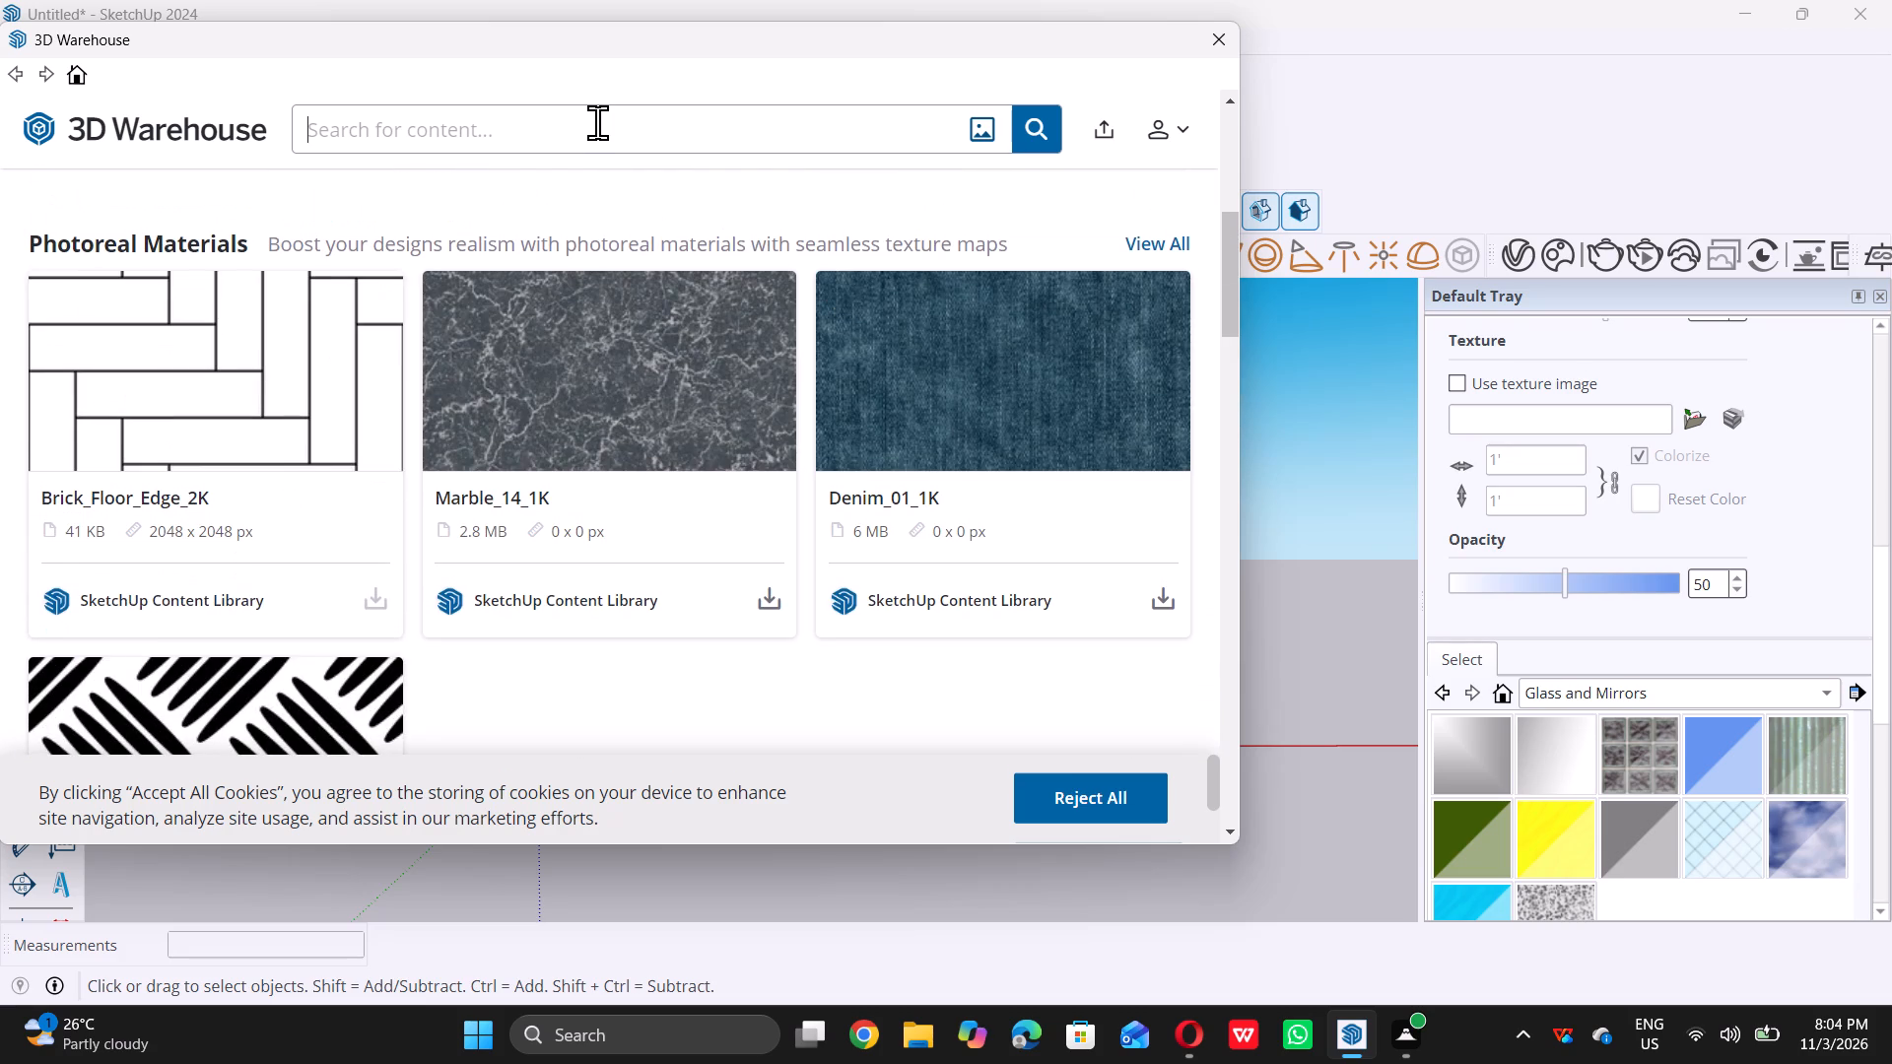
{"action": "type", "text": "wim"}
{"action": "key", "text": "d"}
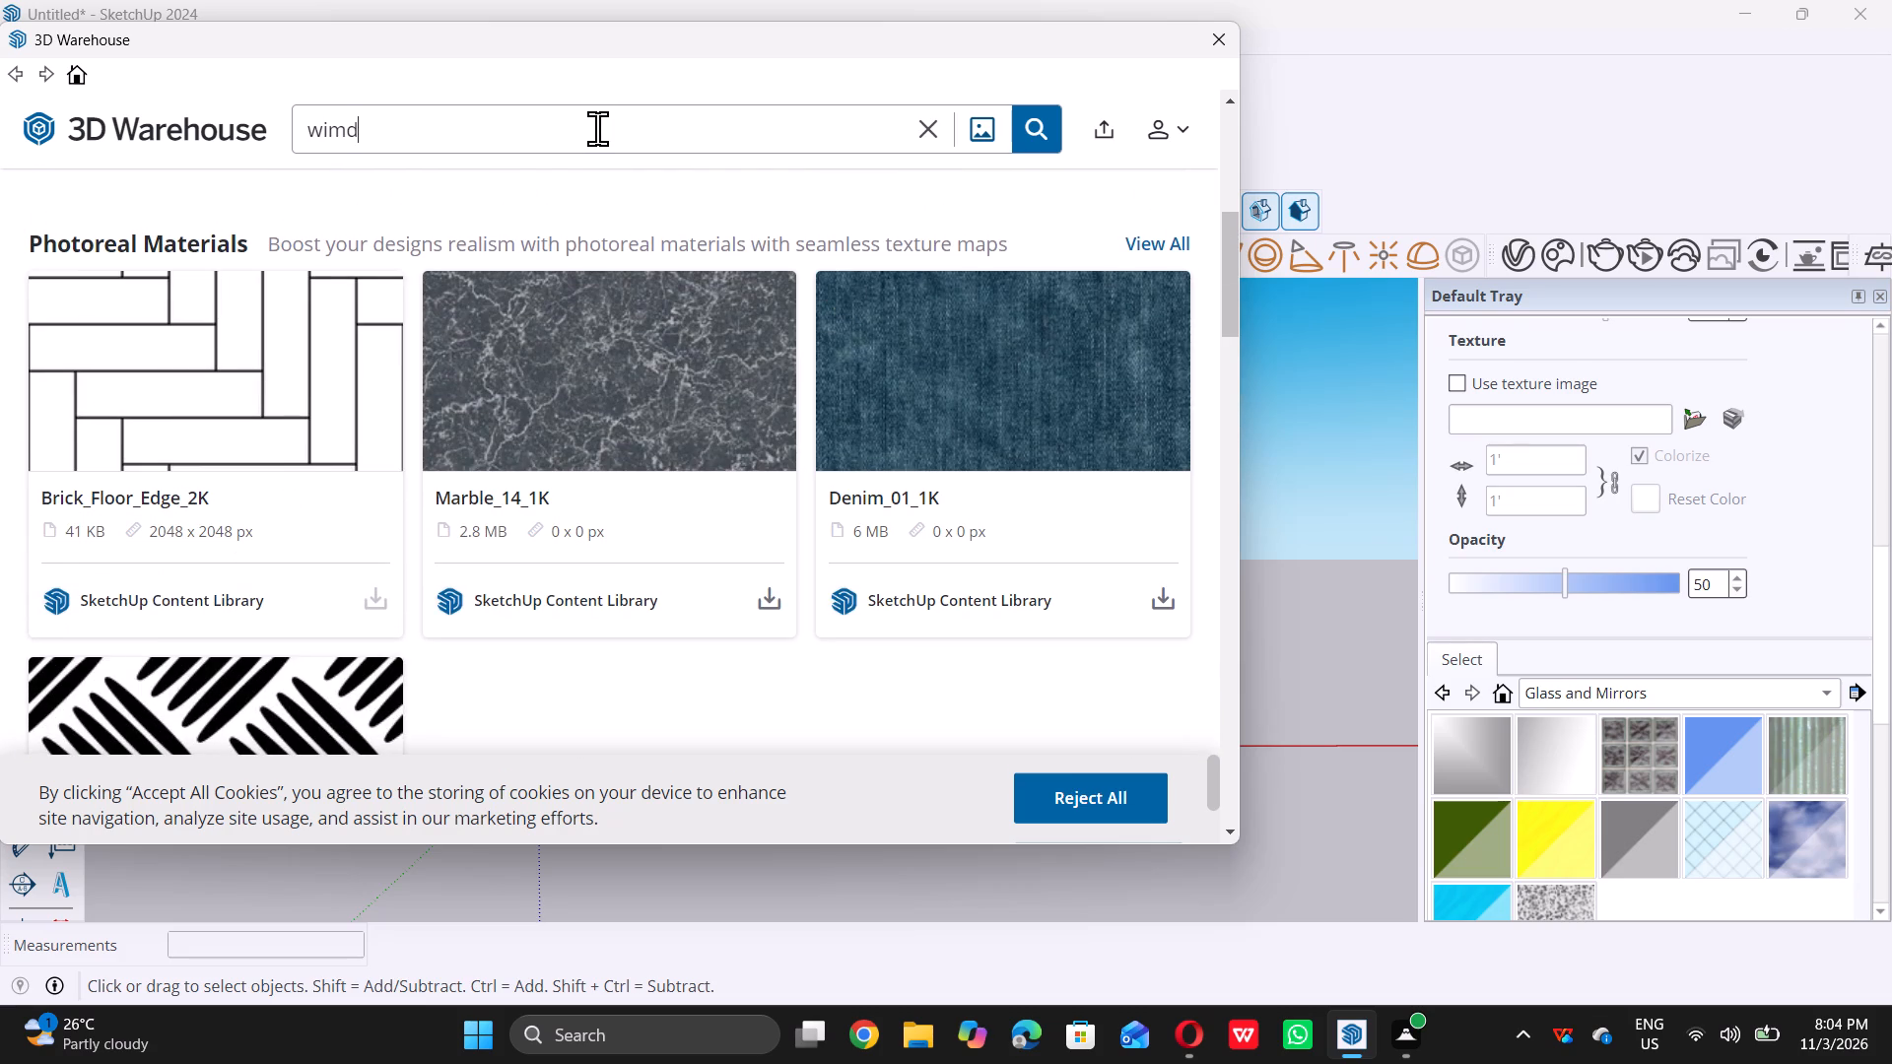
{"action": "type", "text": "ow"}
{"action": "key", "text": "Return"}
{"action": "key", "text": "Return"}
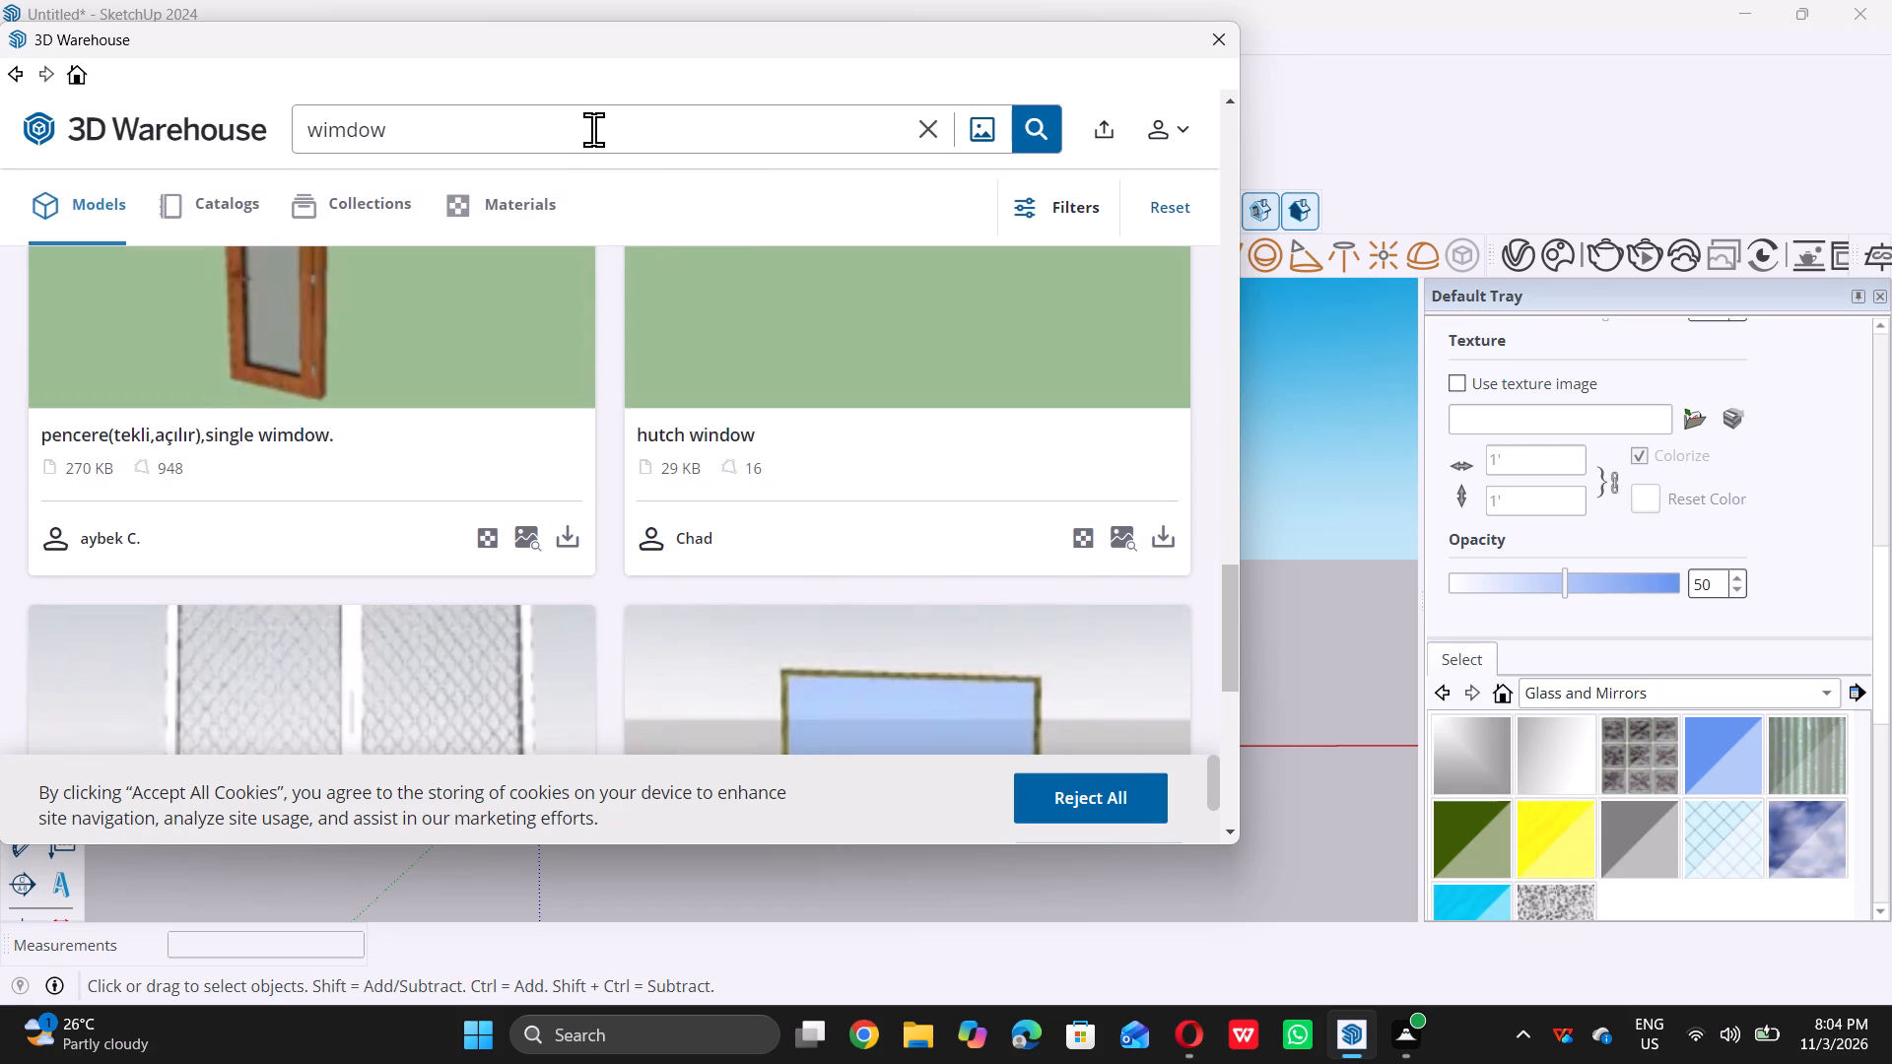
Examine the model results of the "wimdow" search for a suitable facade window.
{"action": "scroll", "coordinate": [723, 440], "scroll_direction": "down", "scroll_amount": 3}
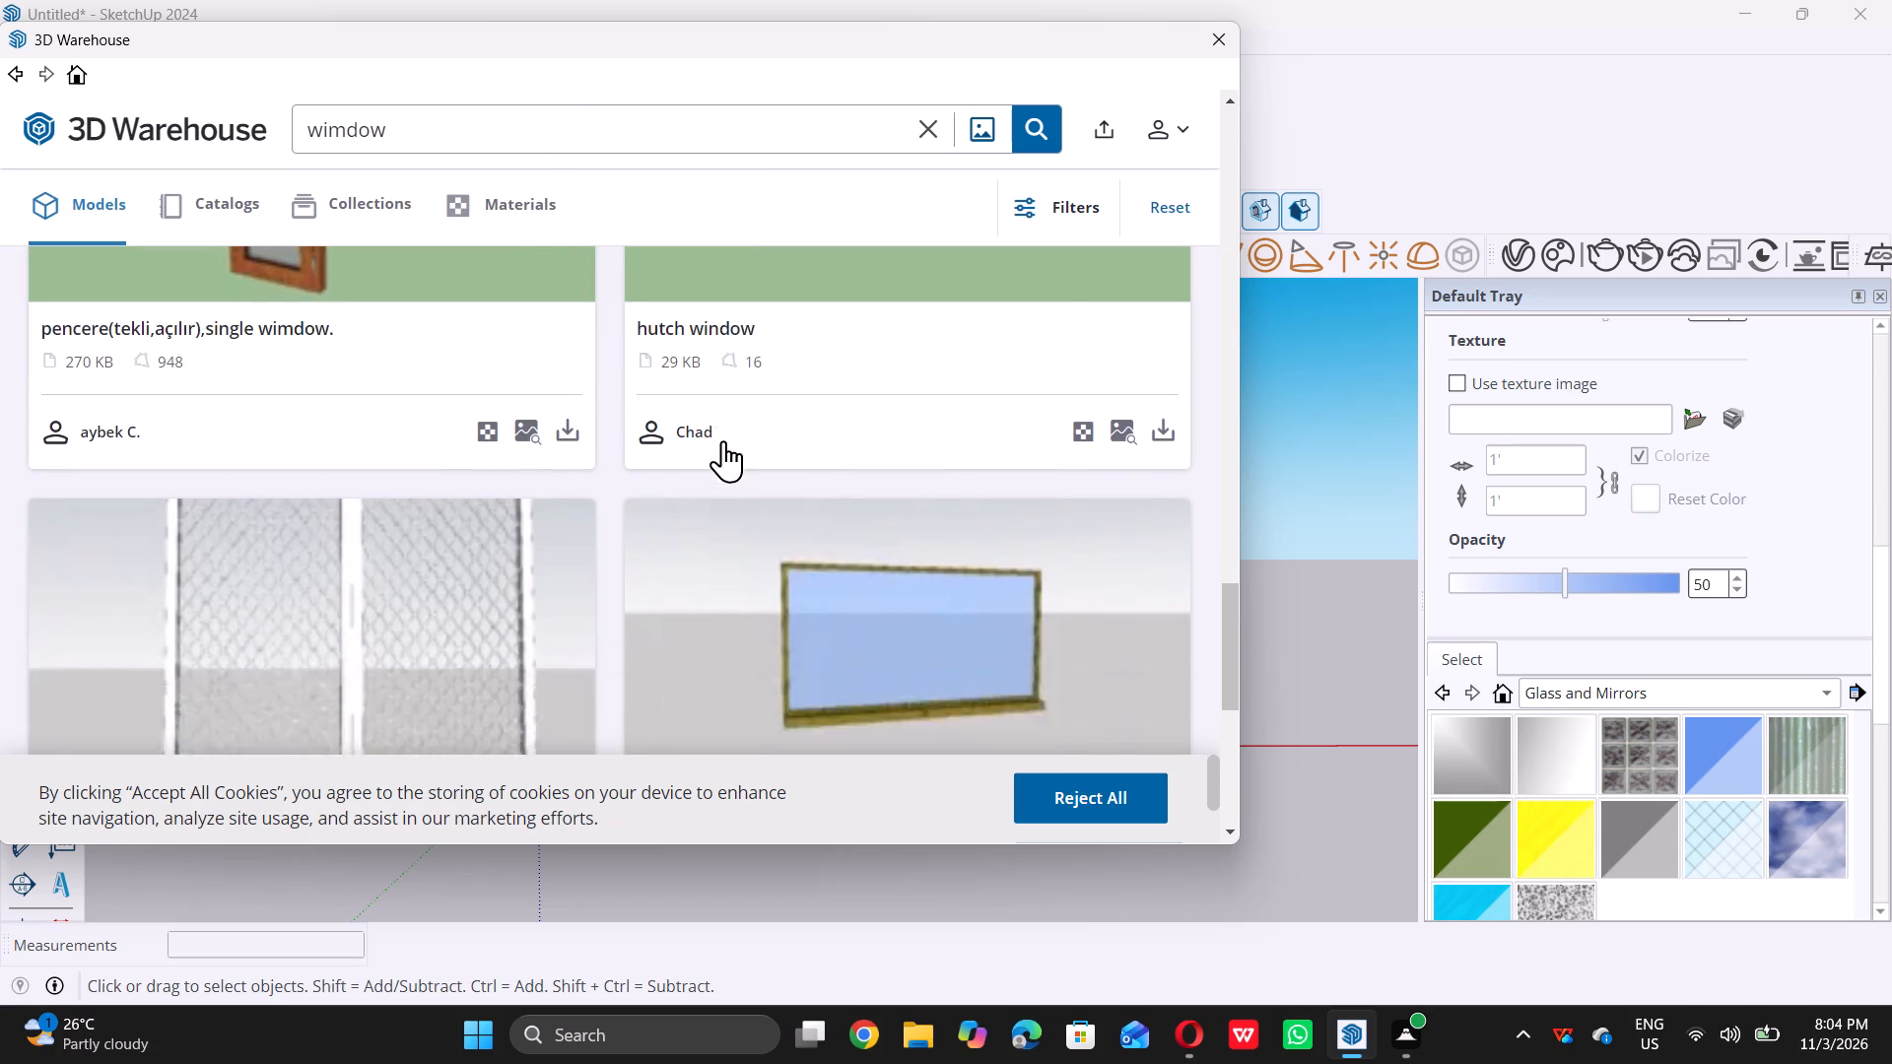
{"action": "scroll", "coordinate": [723, 440], "scroll_direction": "down", "scroll_amount": 1}
{"action": "scroll", "coordinate": [723, 440], "scroll_direction": "up", "scroll_amount": 2}
{"action": "scroll", "coordinate": [724, 440], "scroll_direction": "down", "scroll_amount": 6}
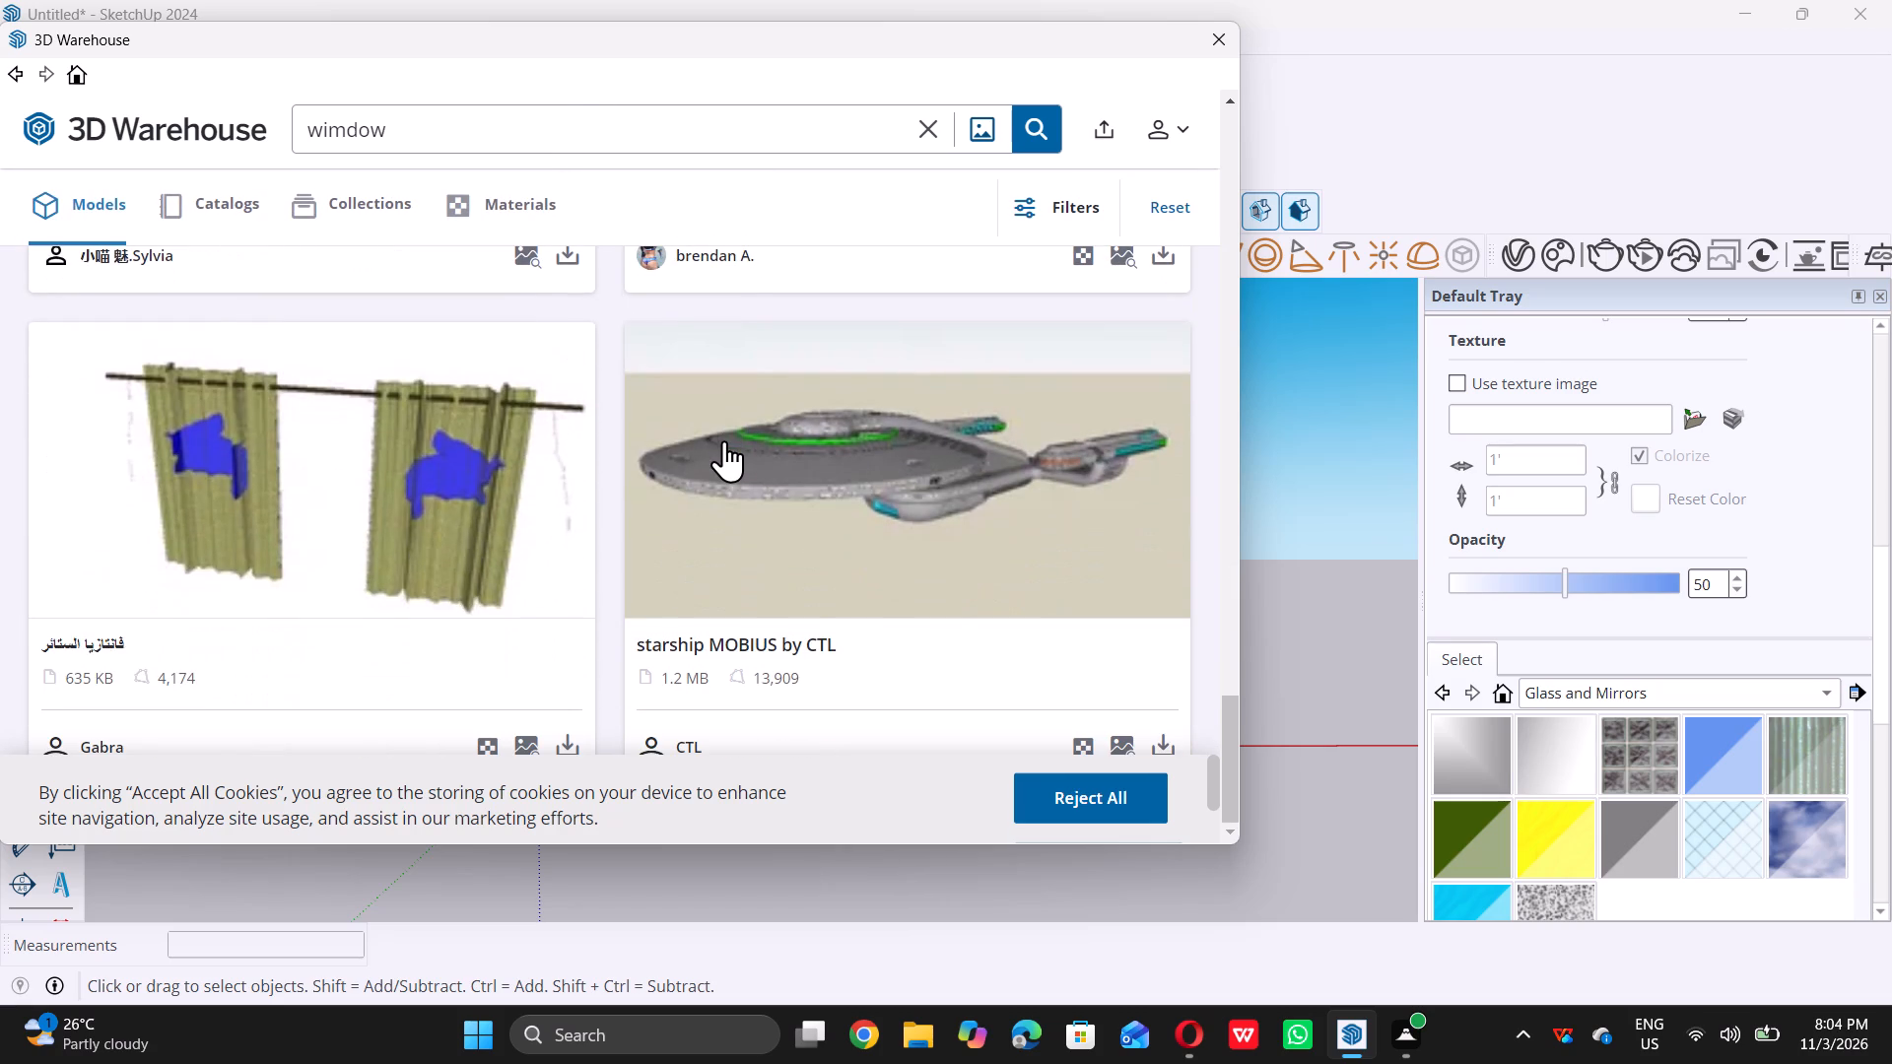
{"action": "scroll", "coordinate": [722, 440], "scroll_direction": "down", "scroll_amount": 12}
{"action": "scroll", "coordinate": [724, 440], "scroll_direction": "up", "scroll_amount": 12}
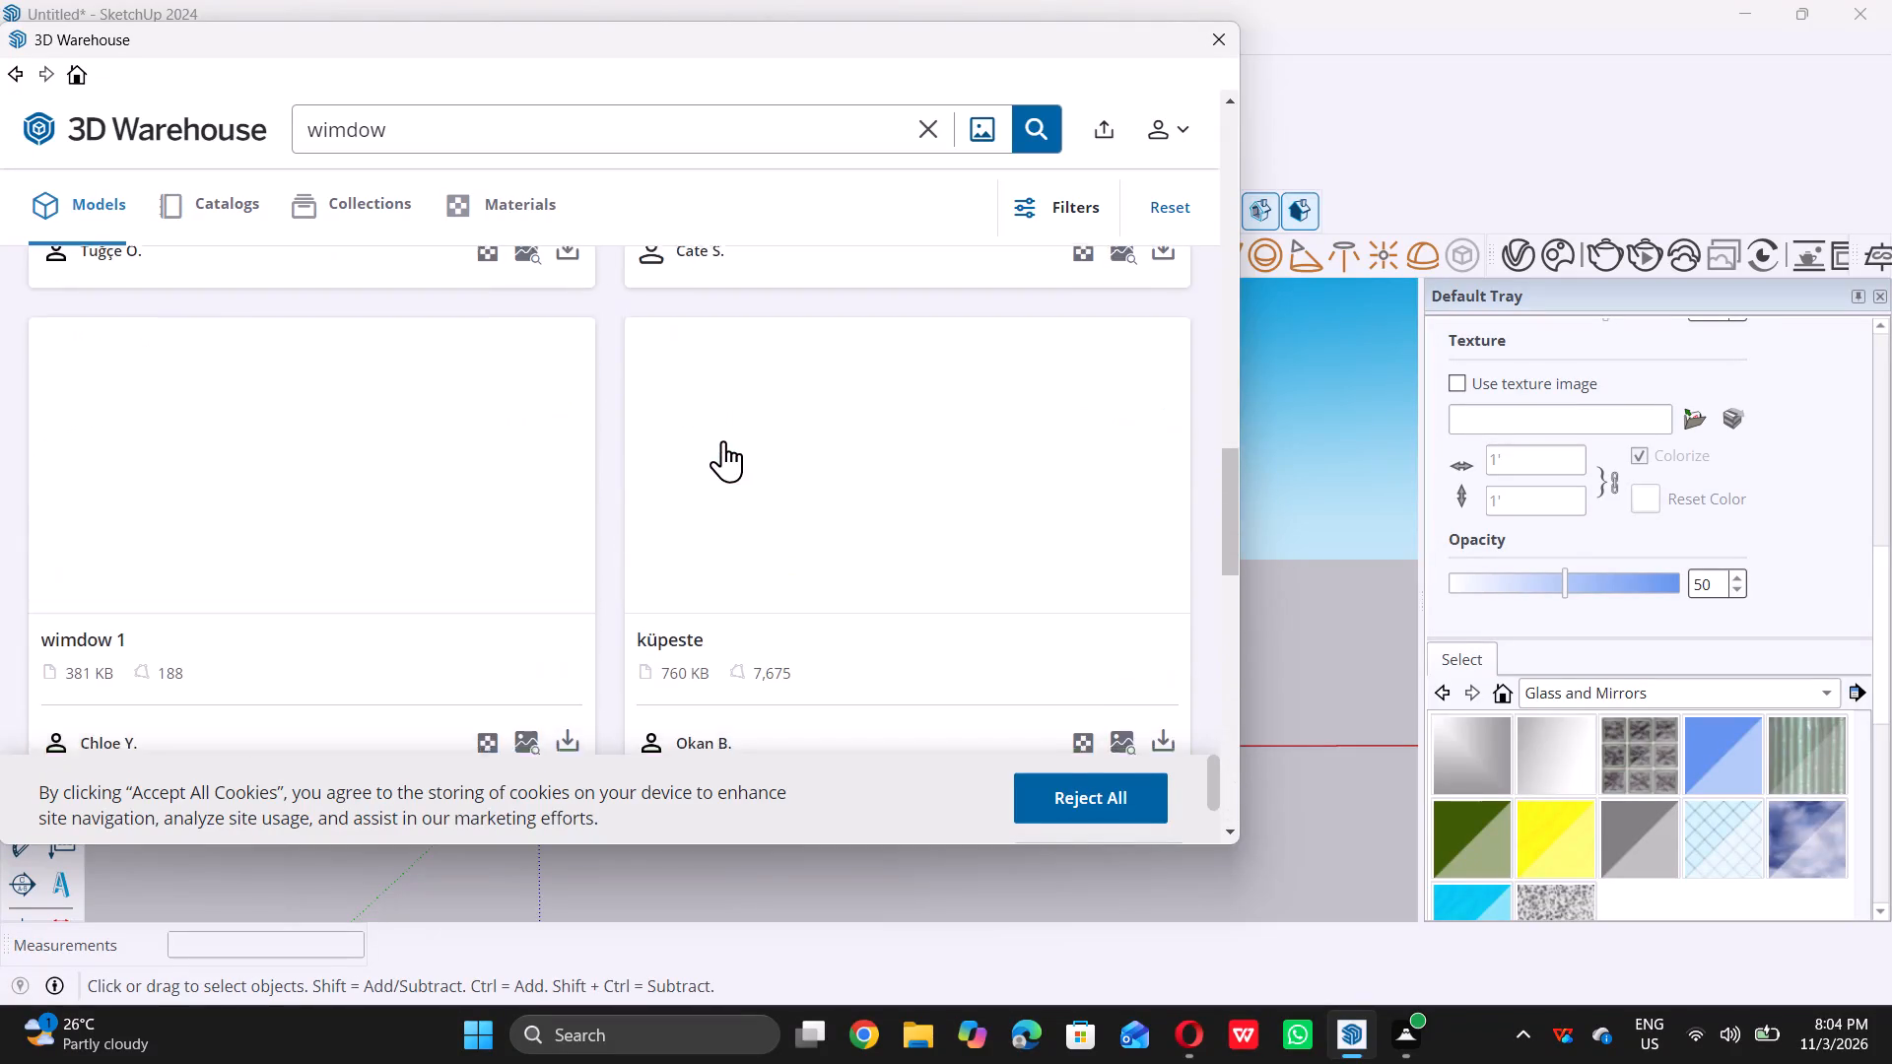
{"action": "scroll", "coordinate": [723, 440], "scroll_direction": "up", "scroll_amount": 4}
{"action": "scroll", "coordinate": [723, 440], "scroll_direction": "down", "scroll_amount": 6}
{"action": "scroll", "coordinate": [723, 440], "scroll_direction": "up", "scroll_amount": 6}
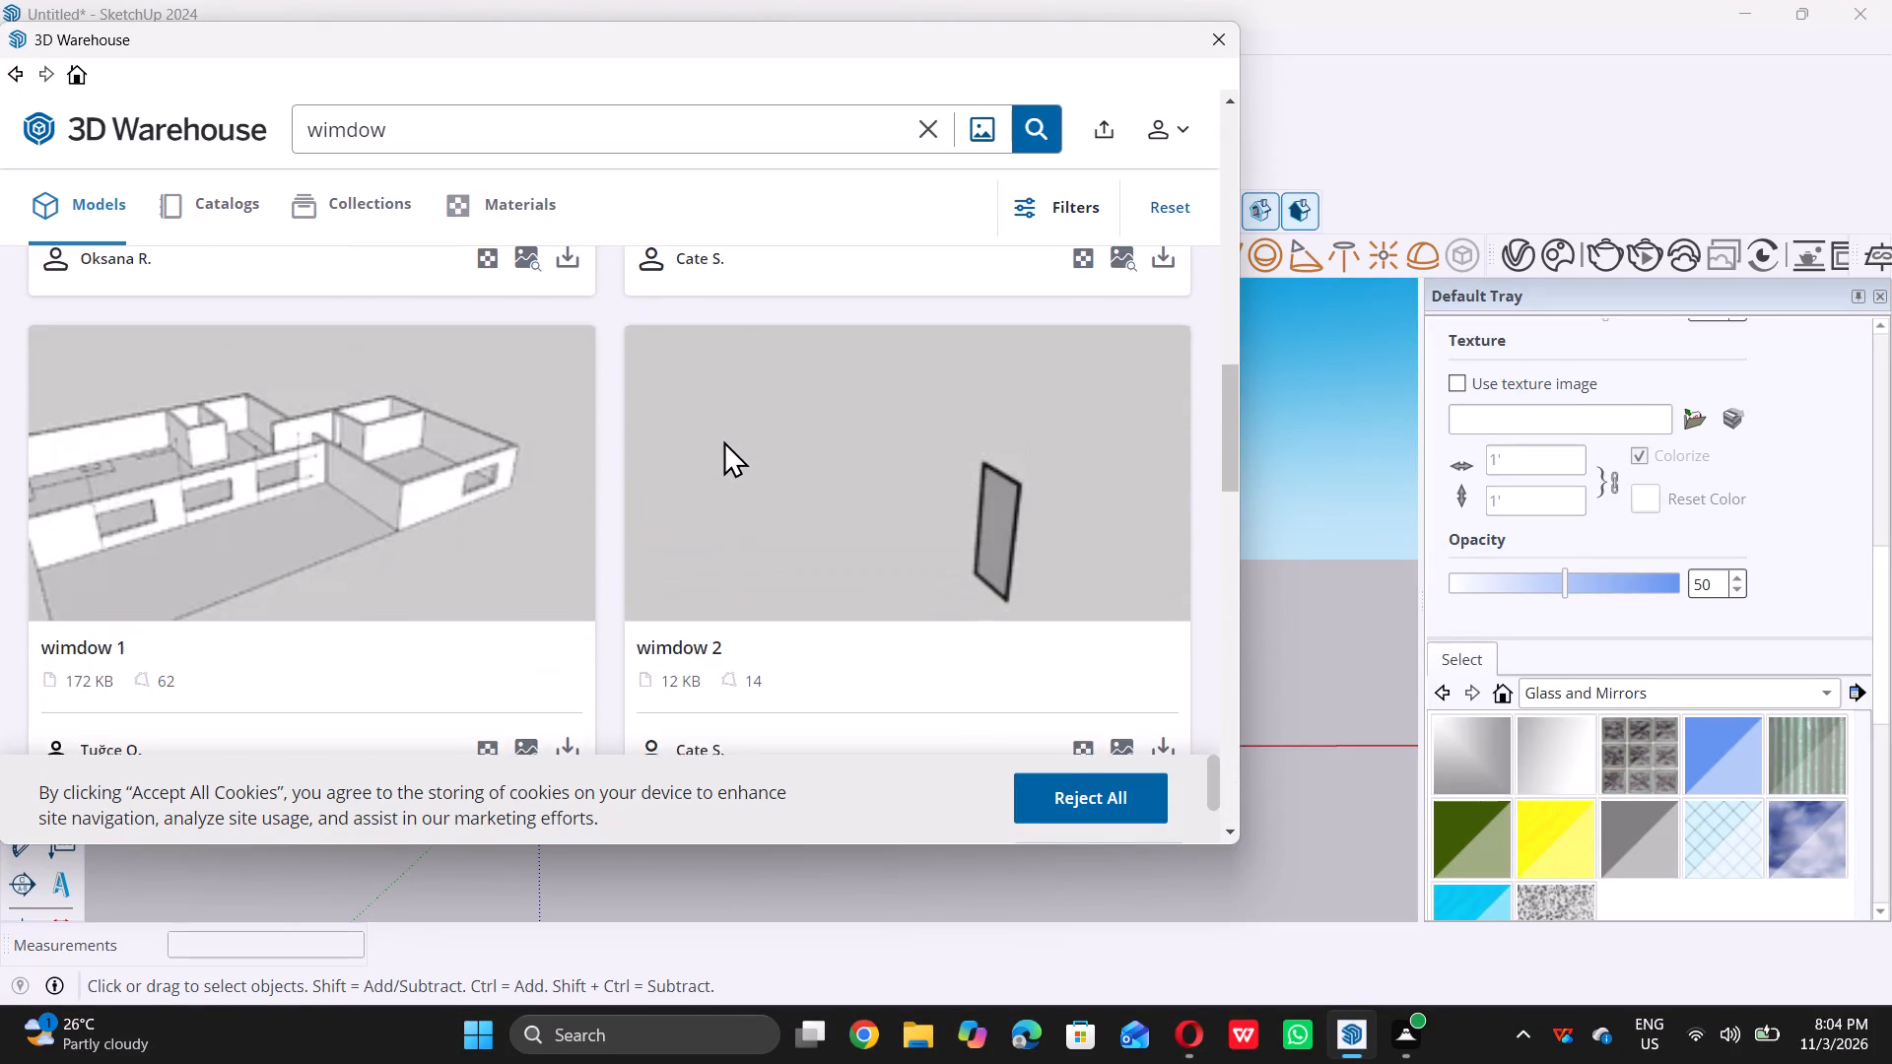
{"action": "scroll", "coordinate": [723, 440], "scroll_direction": "up", "scroll_amount": 6}
{"action": "scroll", "coordinate": [722, 440], "scroll_direction": "down", "scroll_amount": 3}
{"action": "scroll", "coordinate": [722, 440], "scroll_direction": "up", "scroll_amount": 12}
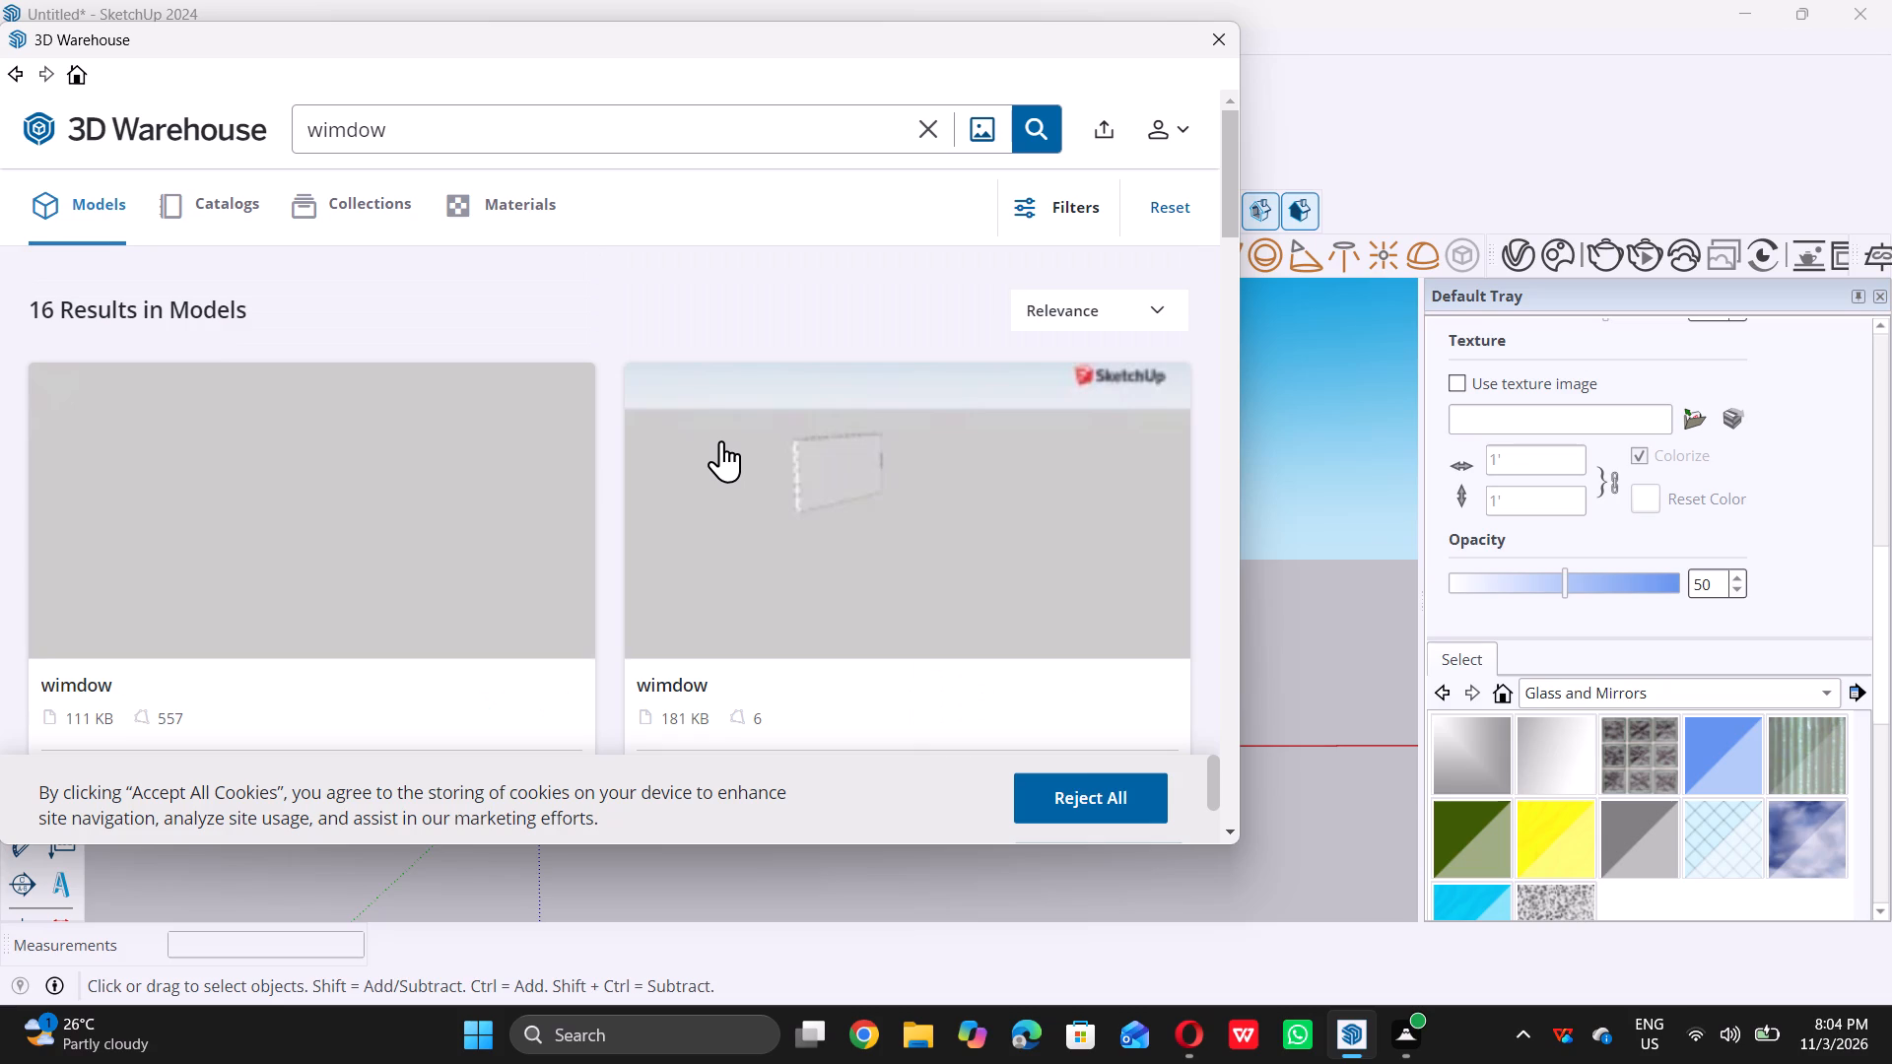
{"action": "scroll", "coordinate": [721, 440], "scroll_direction": "up", "scroll_amount": 11}
Search the 3D Warehouse models for "window".
{"action": "triple_click", "coordinate": [430, 120]}
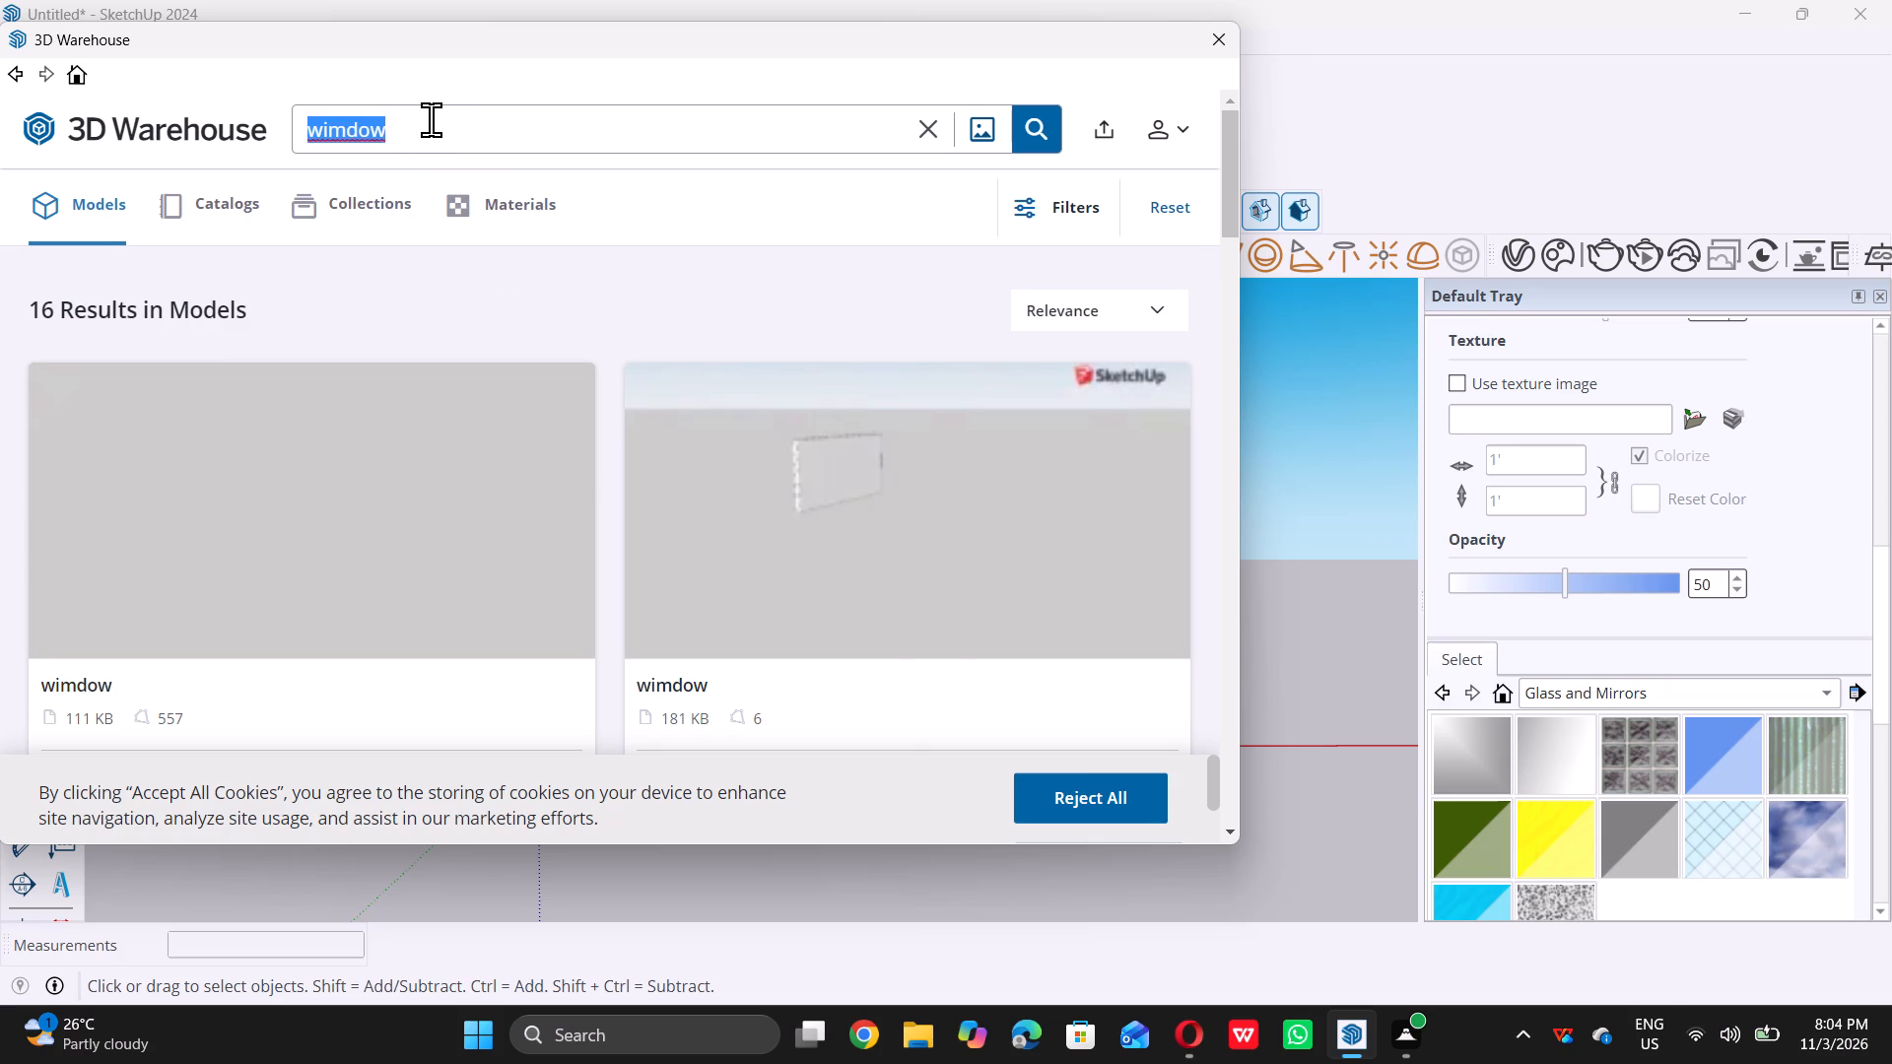
{"action": "key", "text": "BackSpace"}
{"action": "type", "text": "win"}
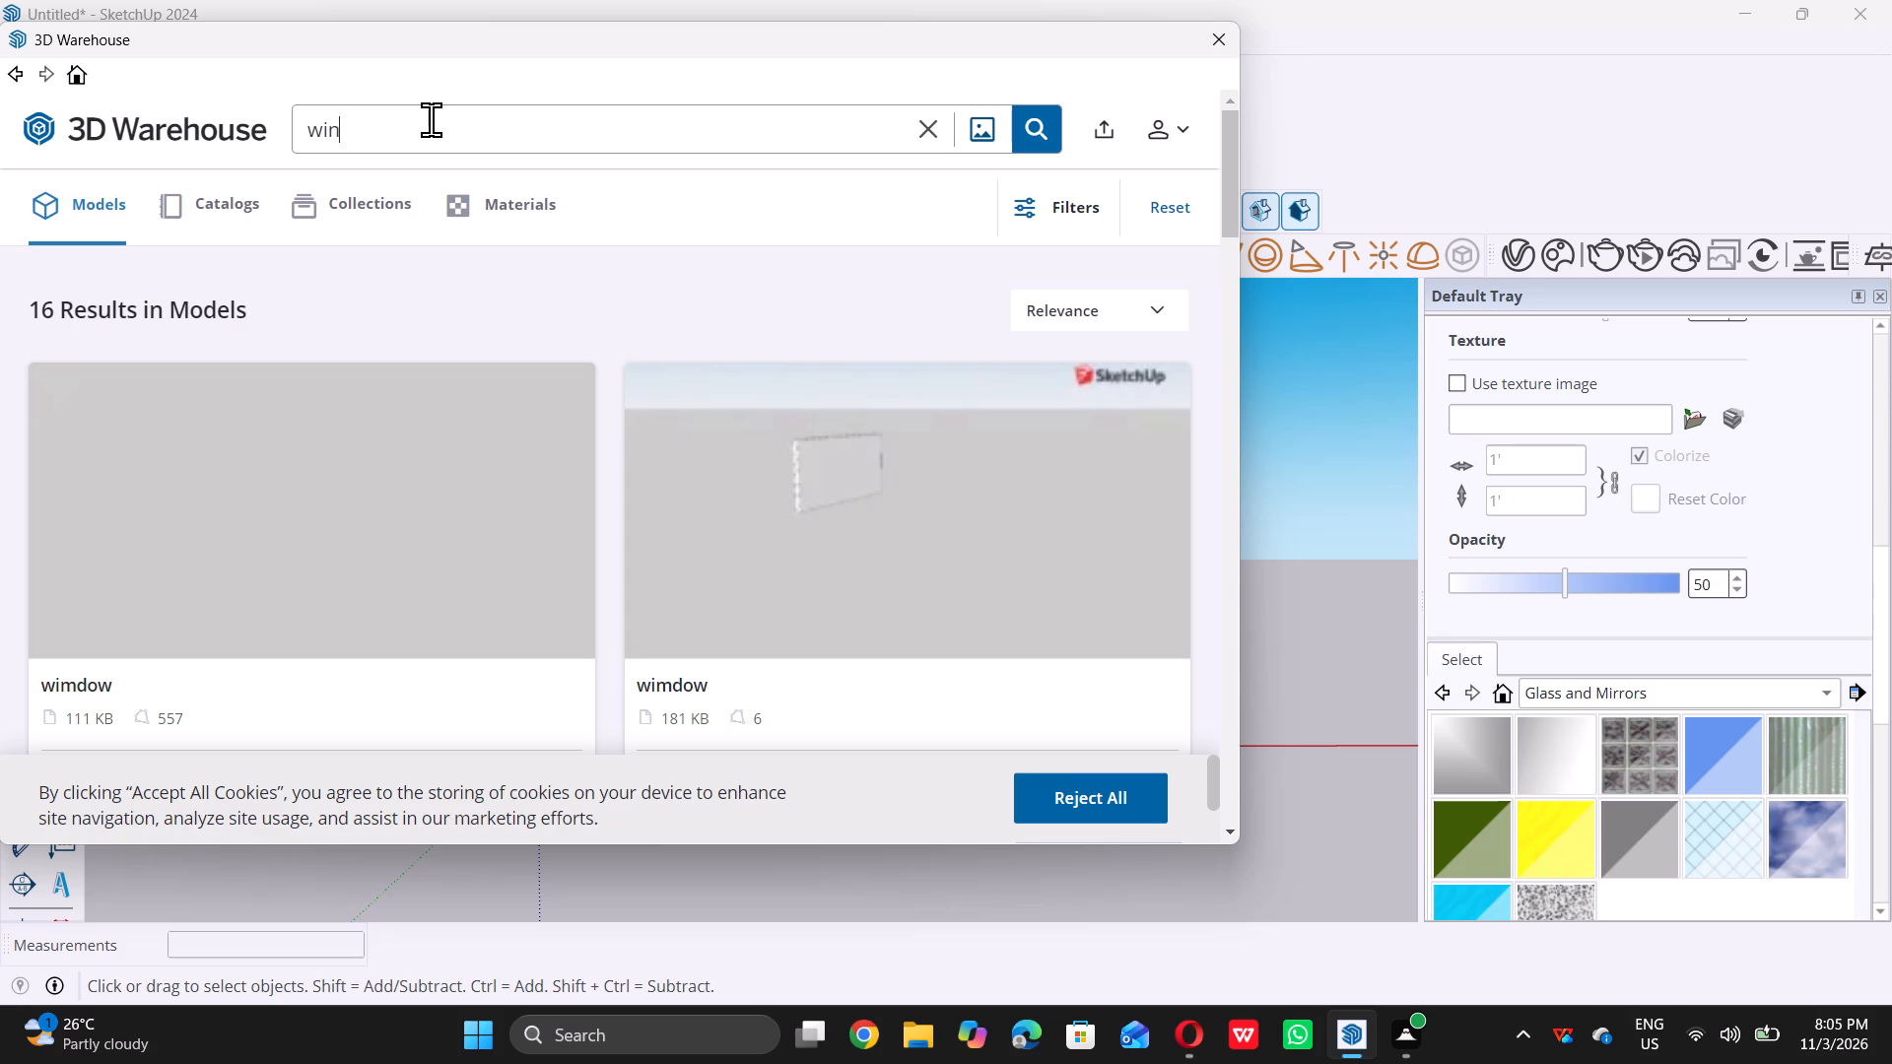
{"action": "key", "text": "d"}
{"action": "type", "text": "ow"}
{"action": "key", "text": "Return"}
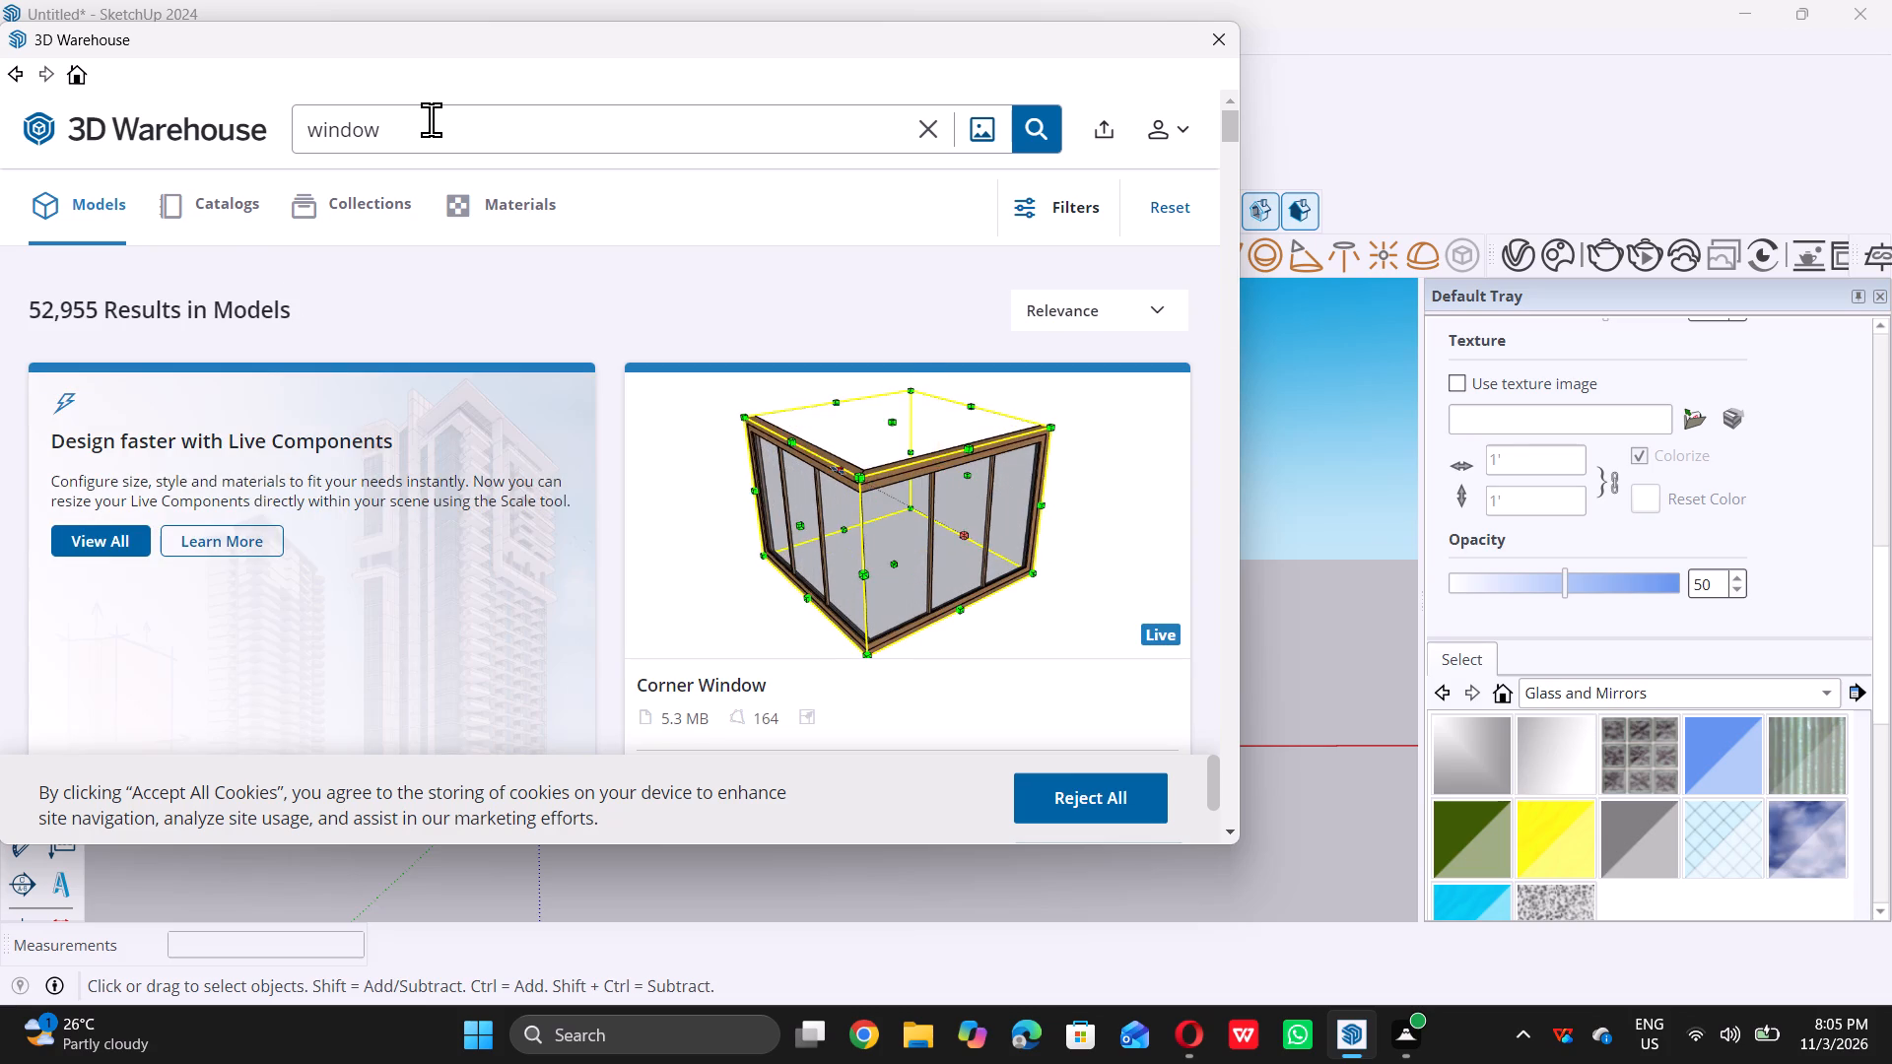
Examine the "window" model results for a window that suits the facade openings.
{"action": "scroll", "coordinate": [433, 116], "scroll_direction": "down", "scroll_amount": 2}
{"action": "scroll", "coordinate": [641, 365], "scroll_direction": "down", "scroll_amount": 3}
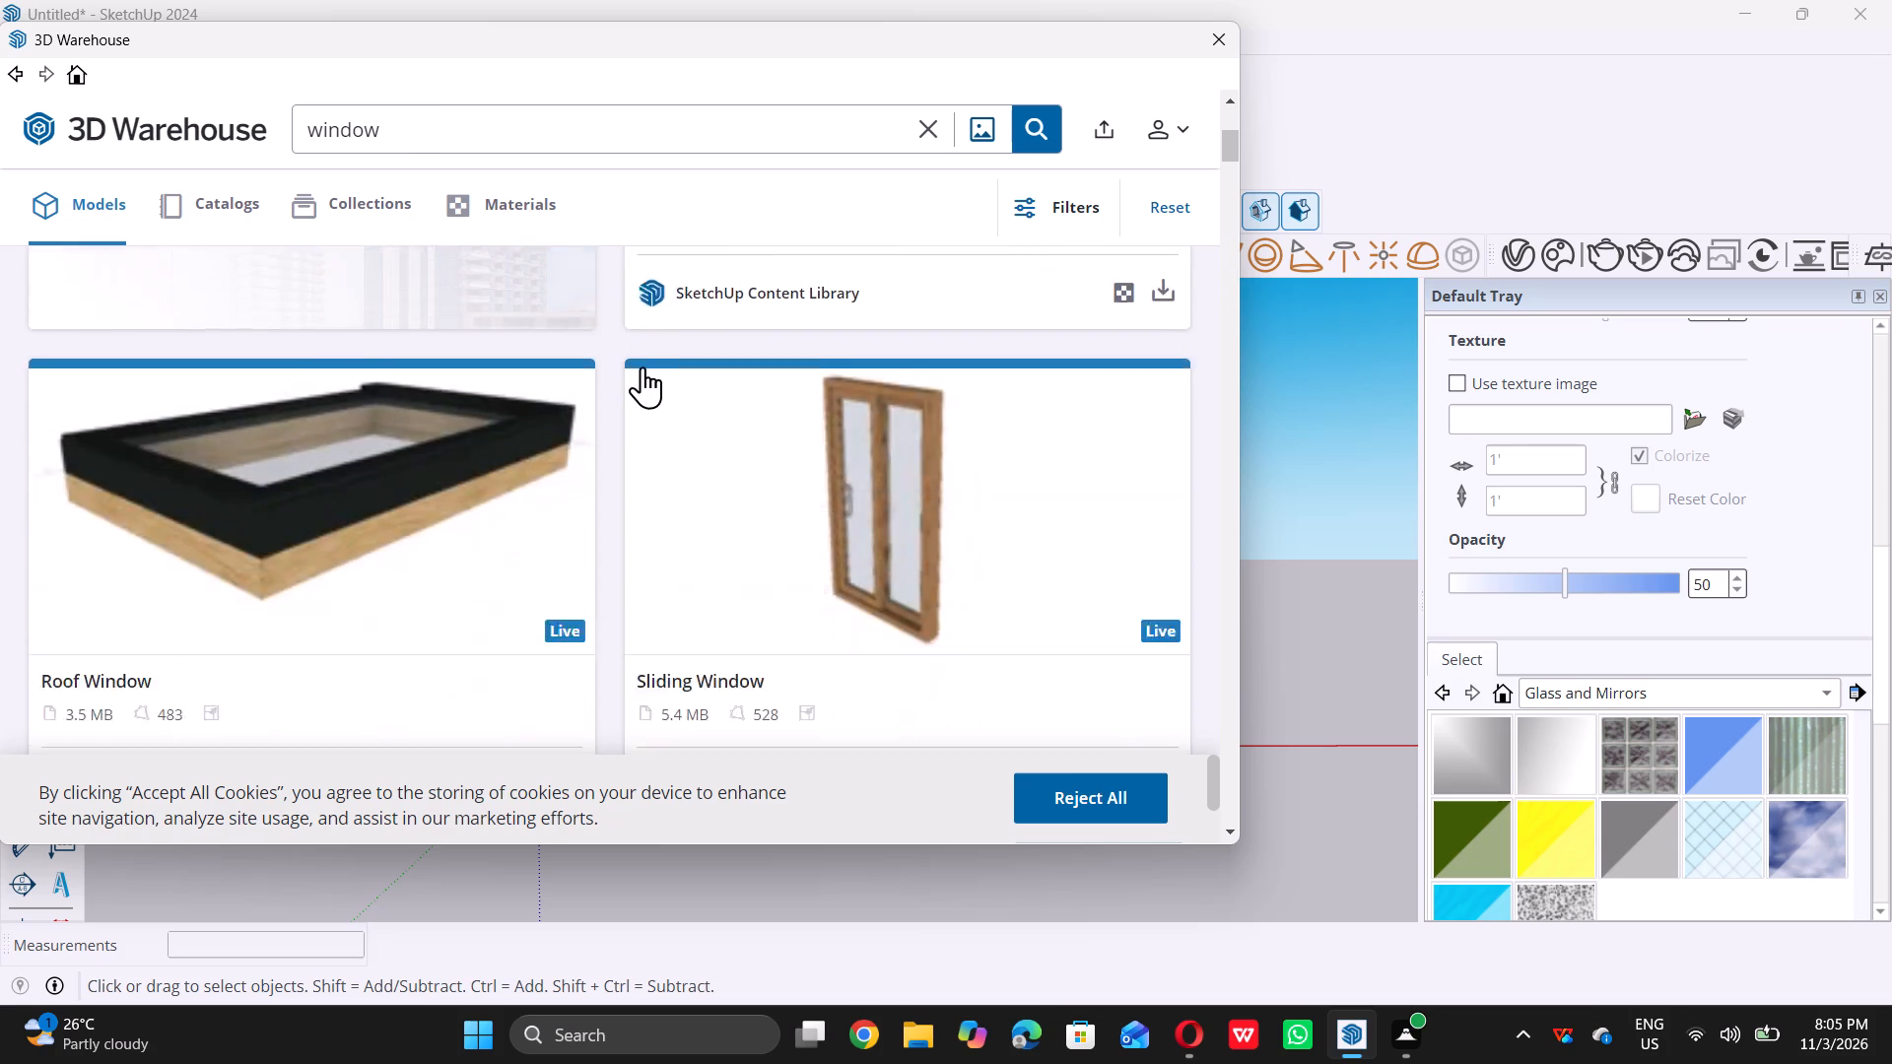
{"action": "scroll", "coordinate": [642, 367], "scroll_direction": "down", "scroll_amount": 6}
{"action": "scroll", "coordinate": [642, 367], "scroll_direction": "up", "scroll_amount": 3}
{"action": "scroll", "coordinate": [642, 367], "scroll_direction": "down", "scroll_amount": 3}
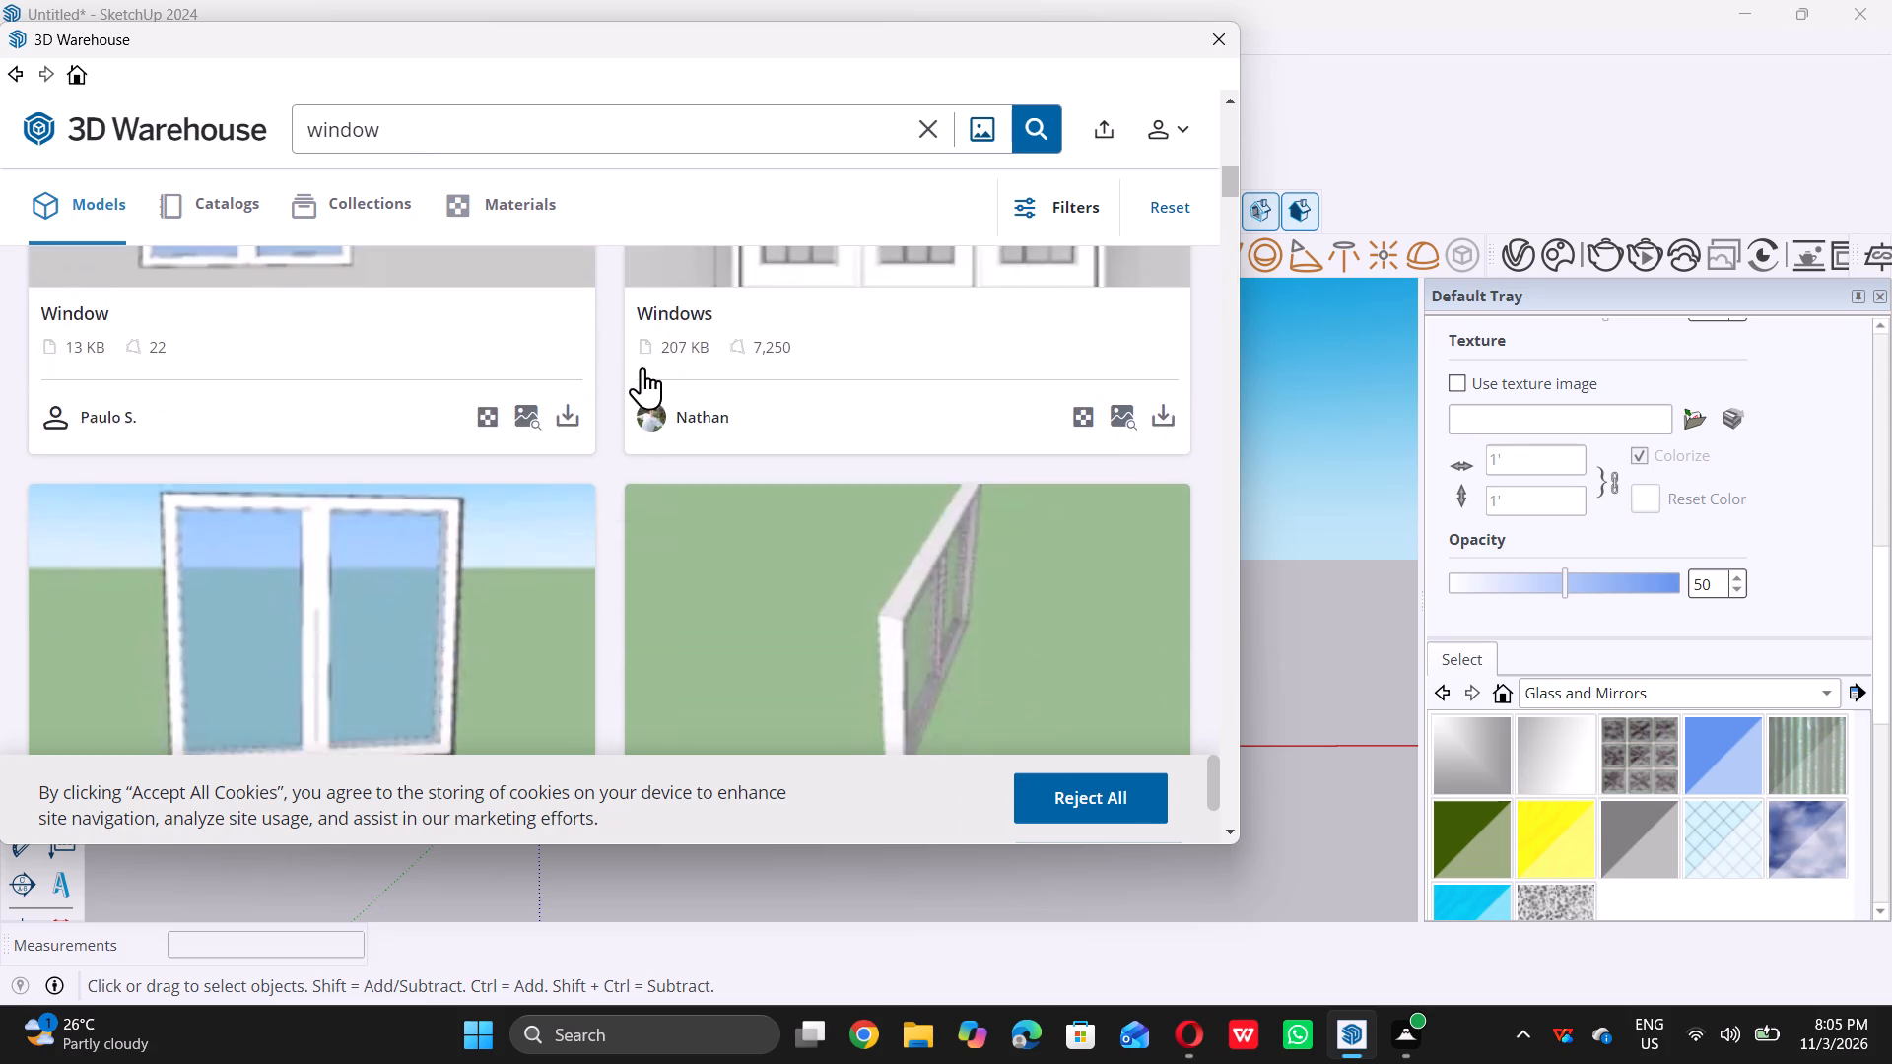
{"action": "scroll", "coordinate": [642, 367], "scroll_direction": "down", "scroll_amount": 11}
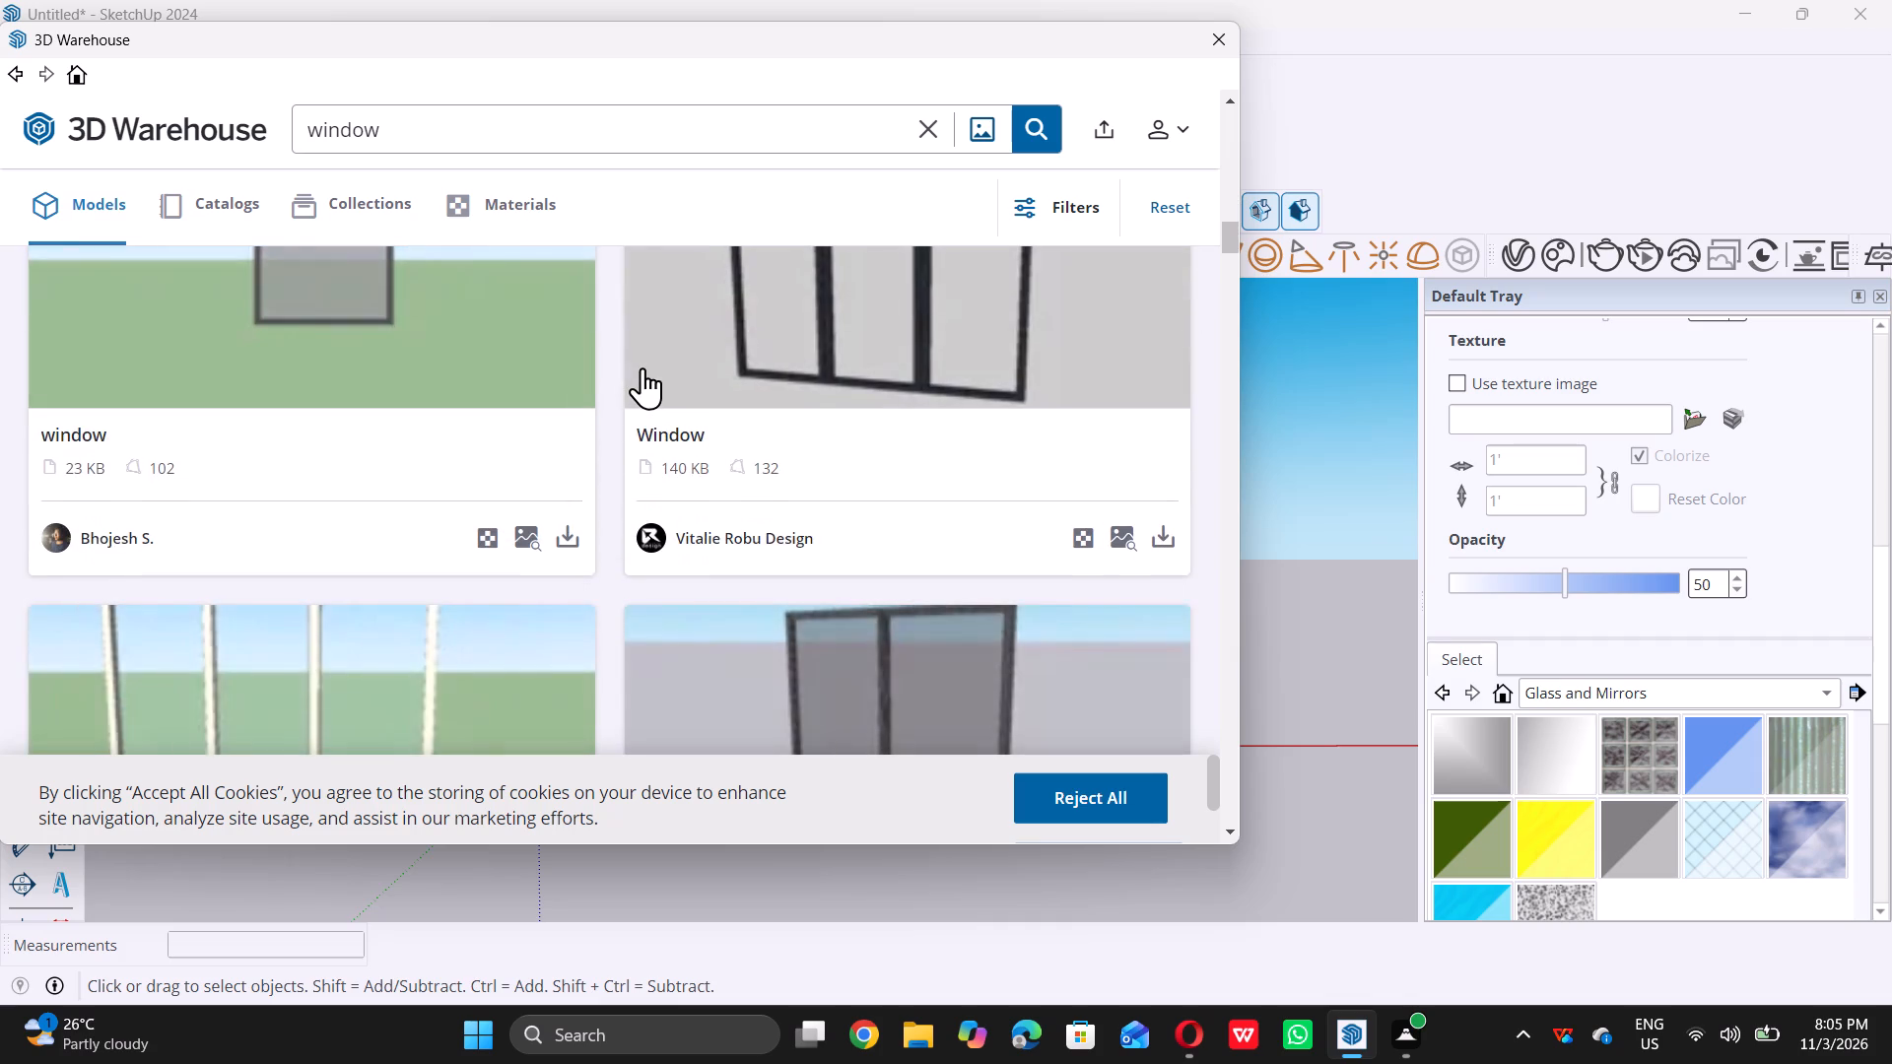
{"action": "scroll", "coordinate": [642, 367], "scroll_direction": "down", "scroll_amount": 4}
{"action": "scroll", "coordinate": [642, 367], "scroll_direction": "up", "scroll_amount": 3}
{"action": "scroll", "coordinate": [642, 367], "scroll_direction": "down", "scroll_amount": 6}
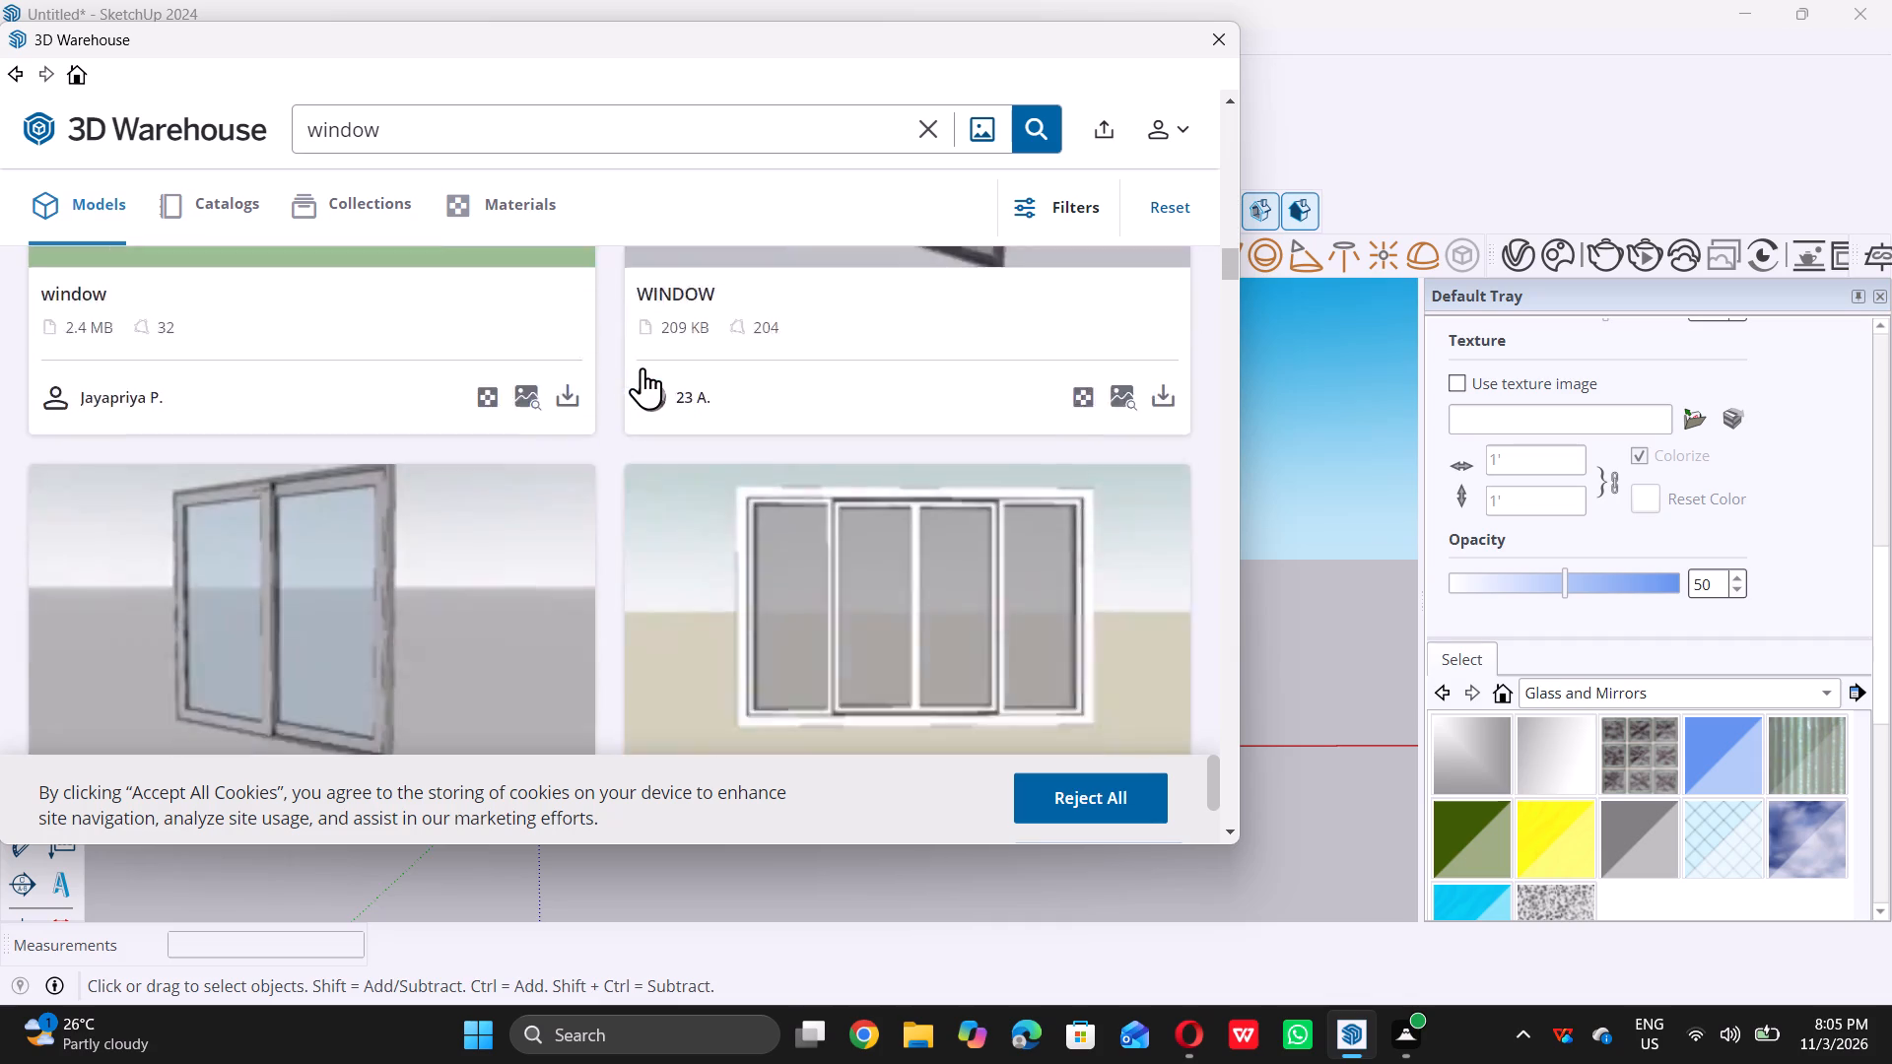
{"action": "scroll", "coordinate": [642, 367], "scroll_direction": "down", "scroll_amount": 7}
{"action": "scroll", "coordinate": [642, 367], "scroll_direction": "up", "scroll_amount": 5}
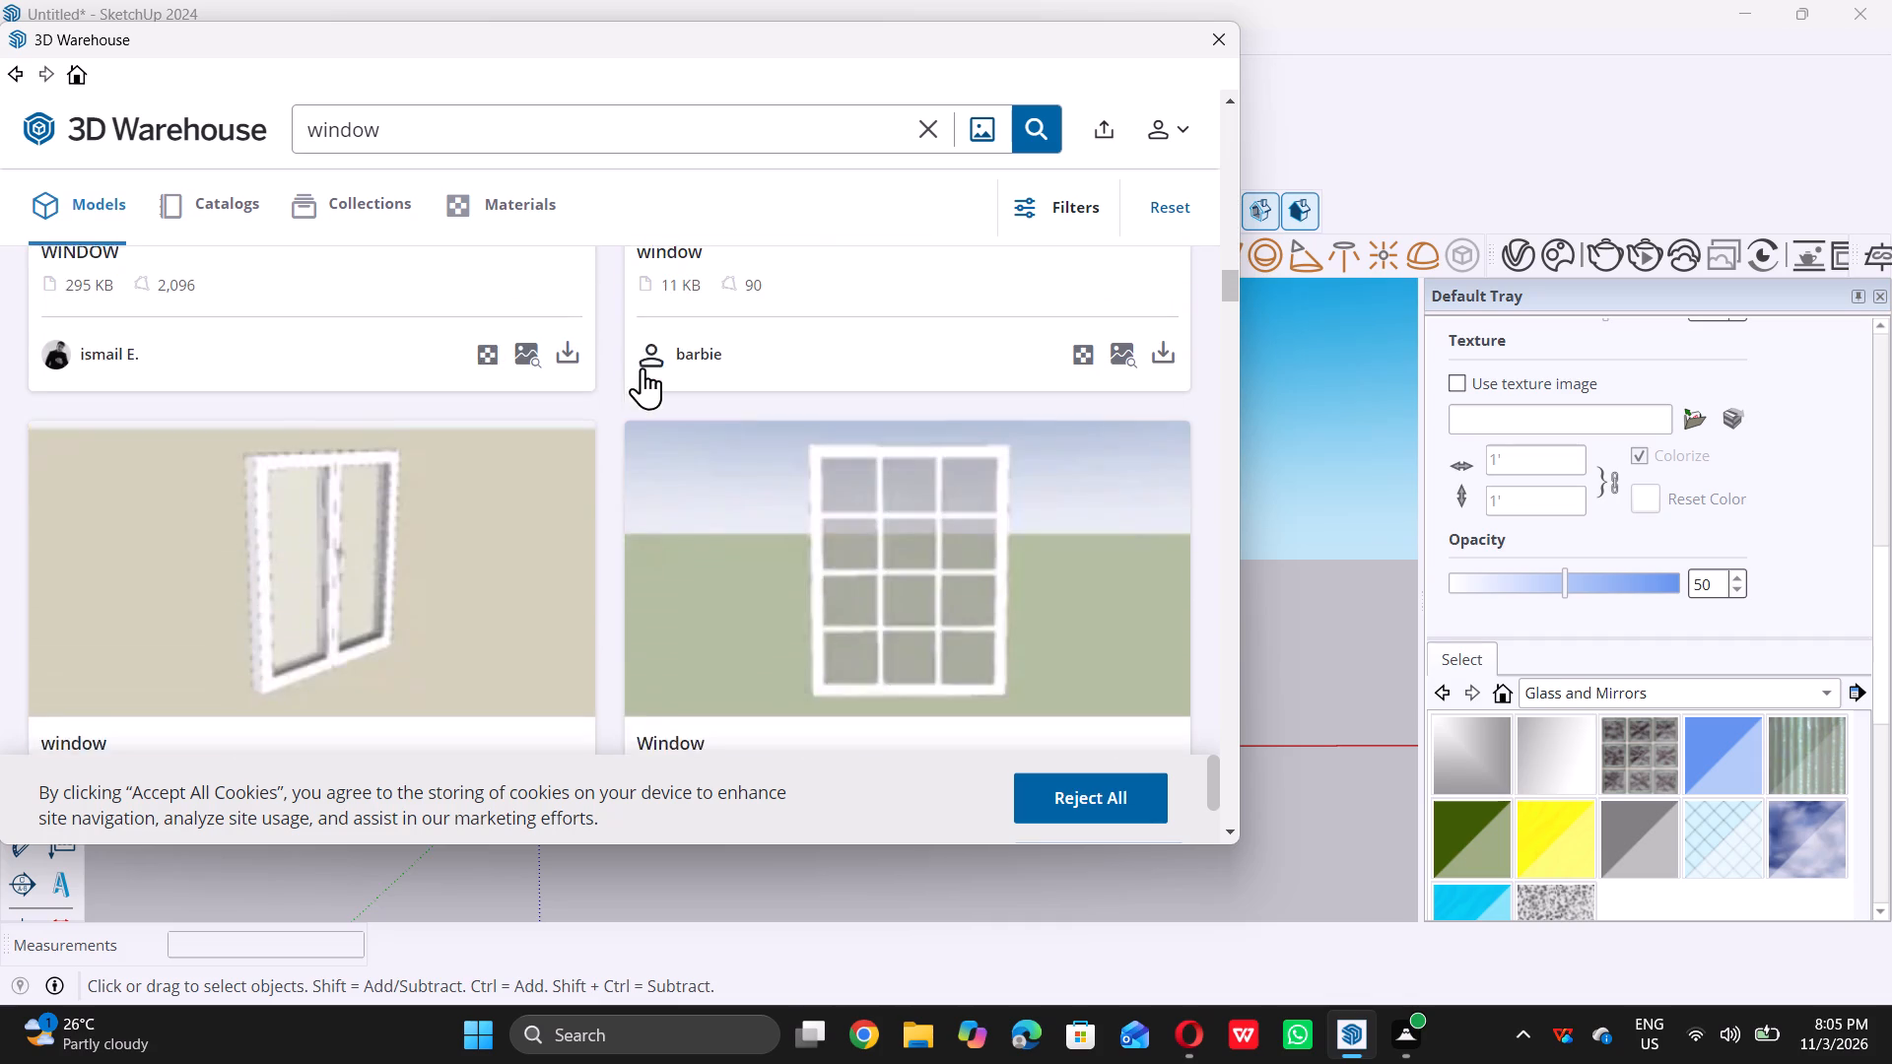
{"action": "scroll", "coordinate": [642, 367], "scroll_direction": "up", "scroll_amount": 2}
{"action": "scroll", "coordinate": [642, 367], "scroll_direction": "down", "scroll_amount": 2}
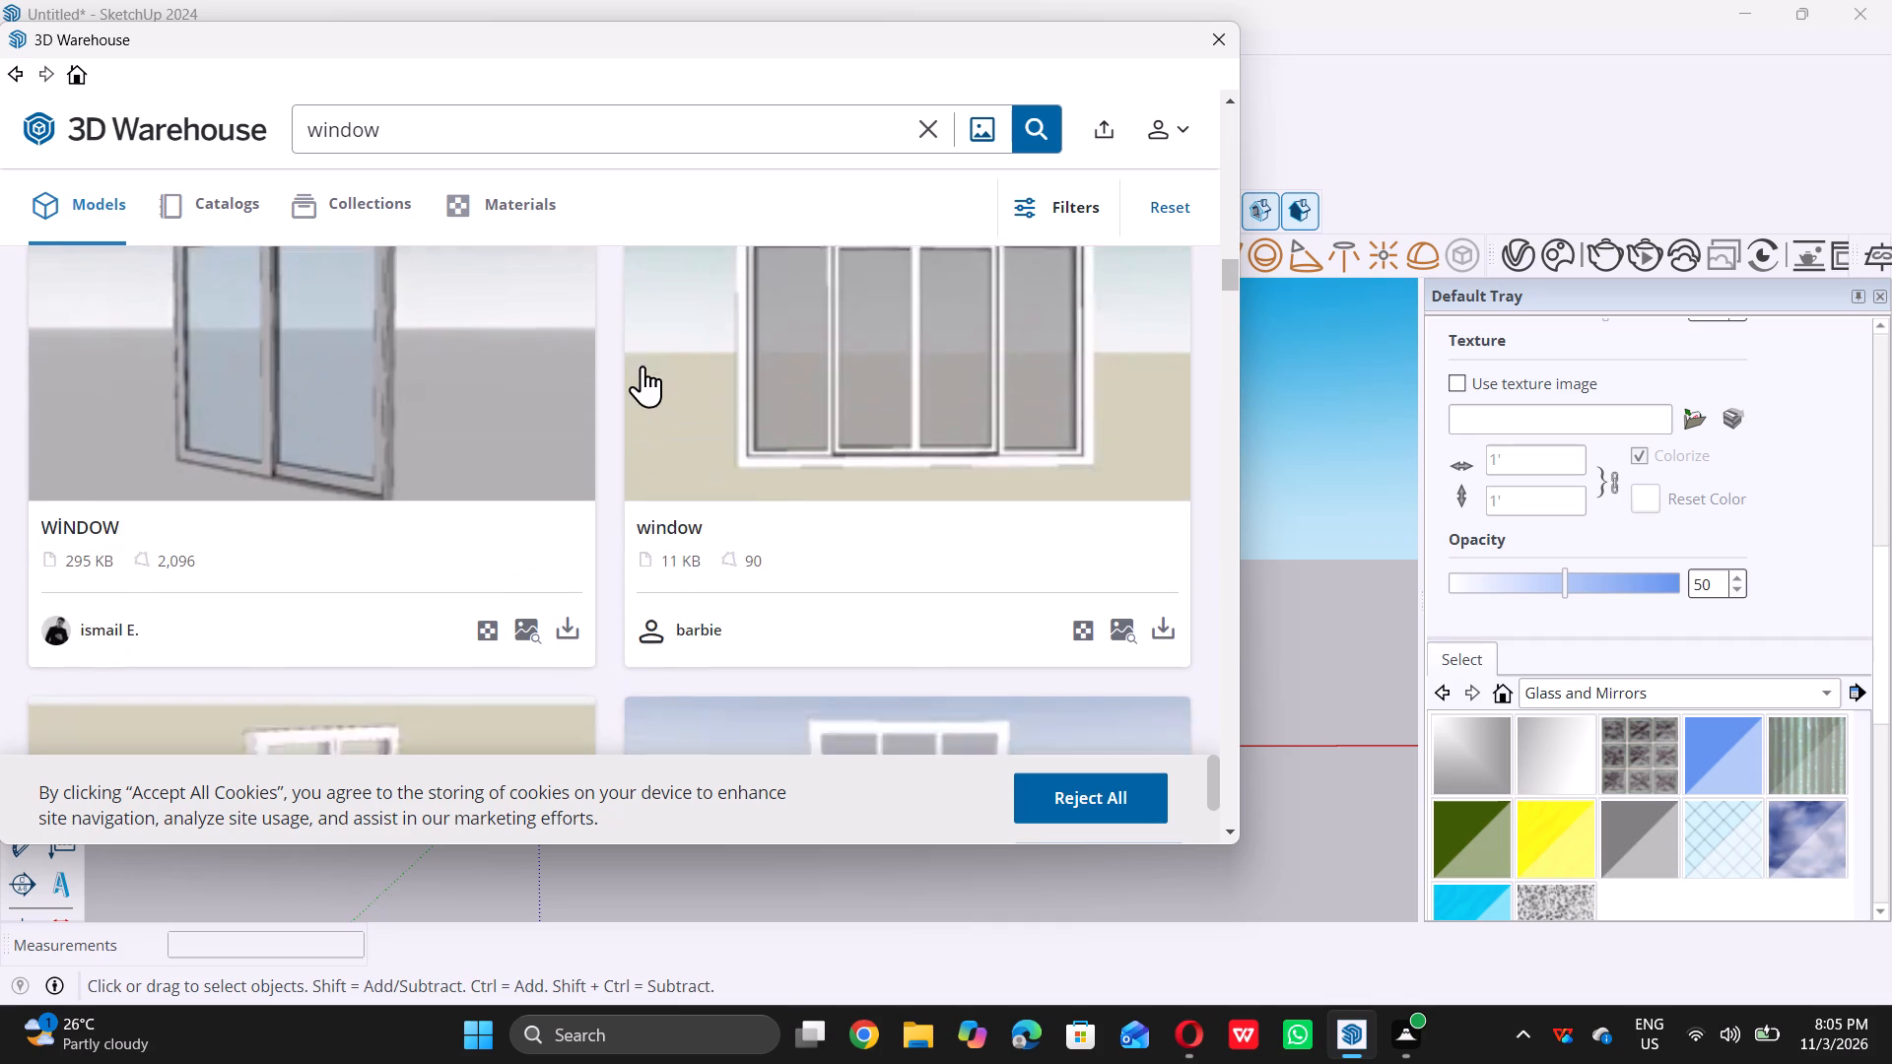
{"action": "scroll", "coordinate": [642, 366], "scroll_direction": "down", "scroll_amount": 5}
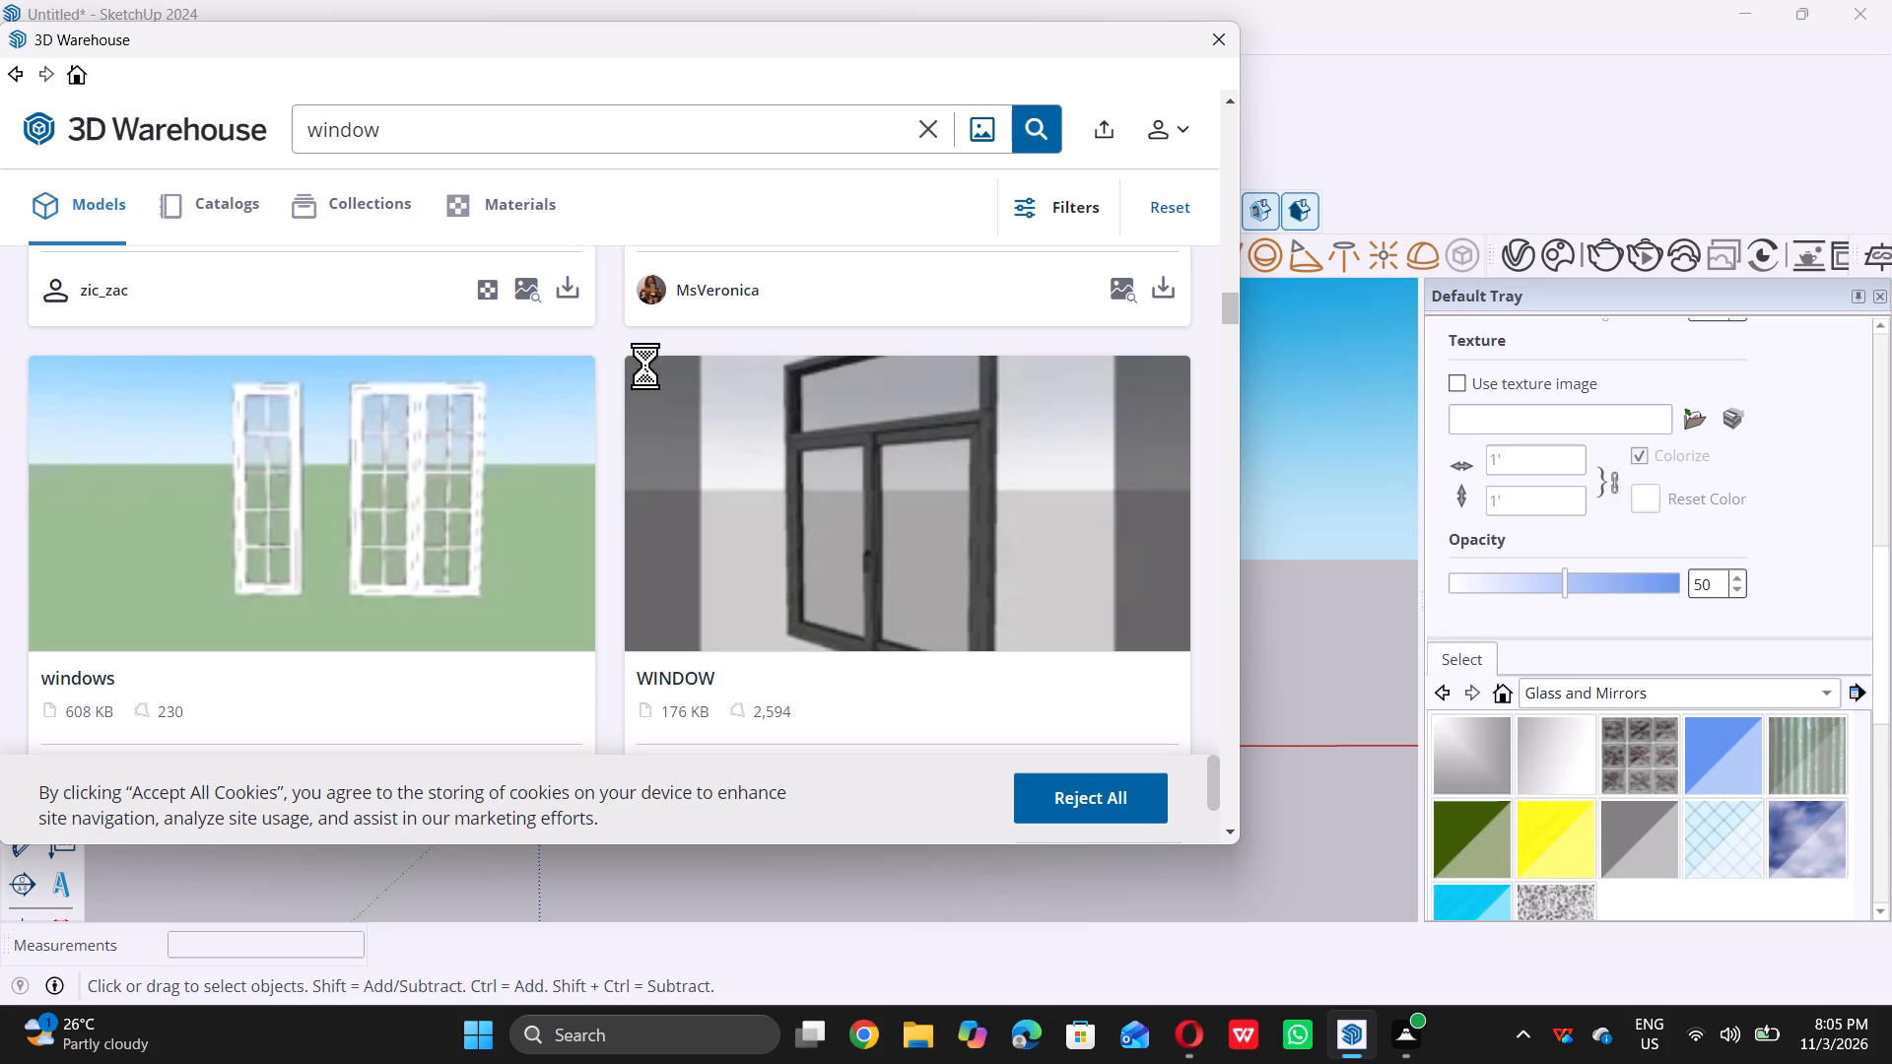
{"action": "scroll", "coordinate": [709, 423], "scroll_direction": "up", "scroll_amount": 4}
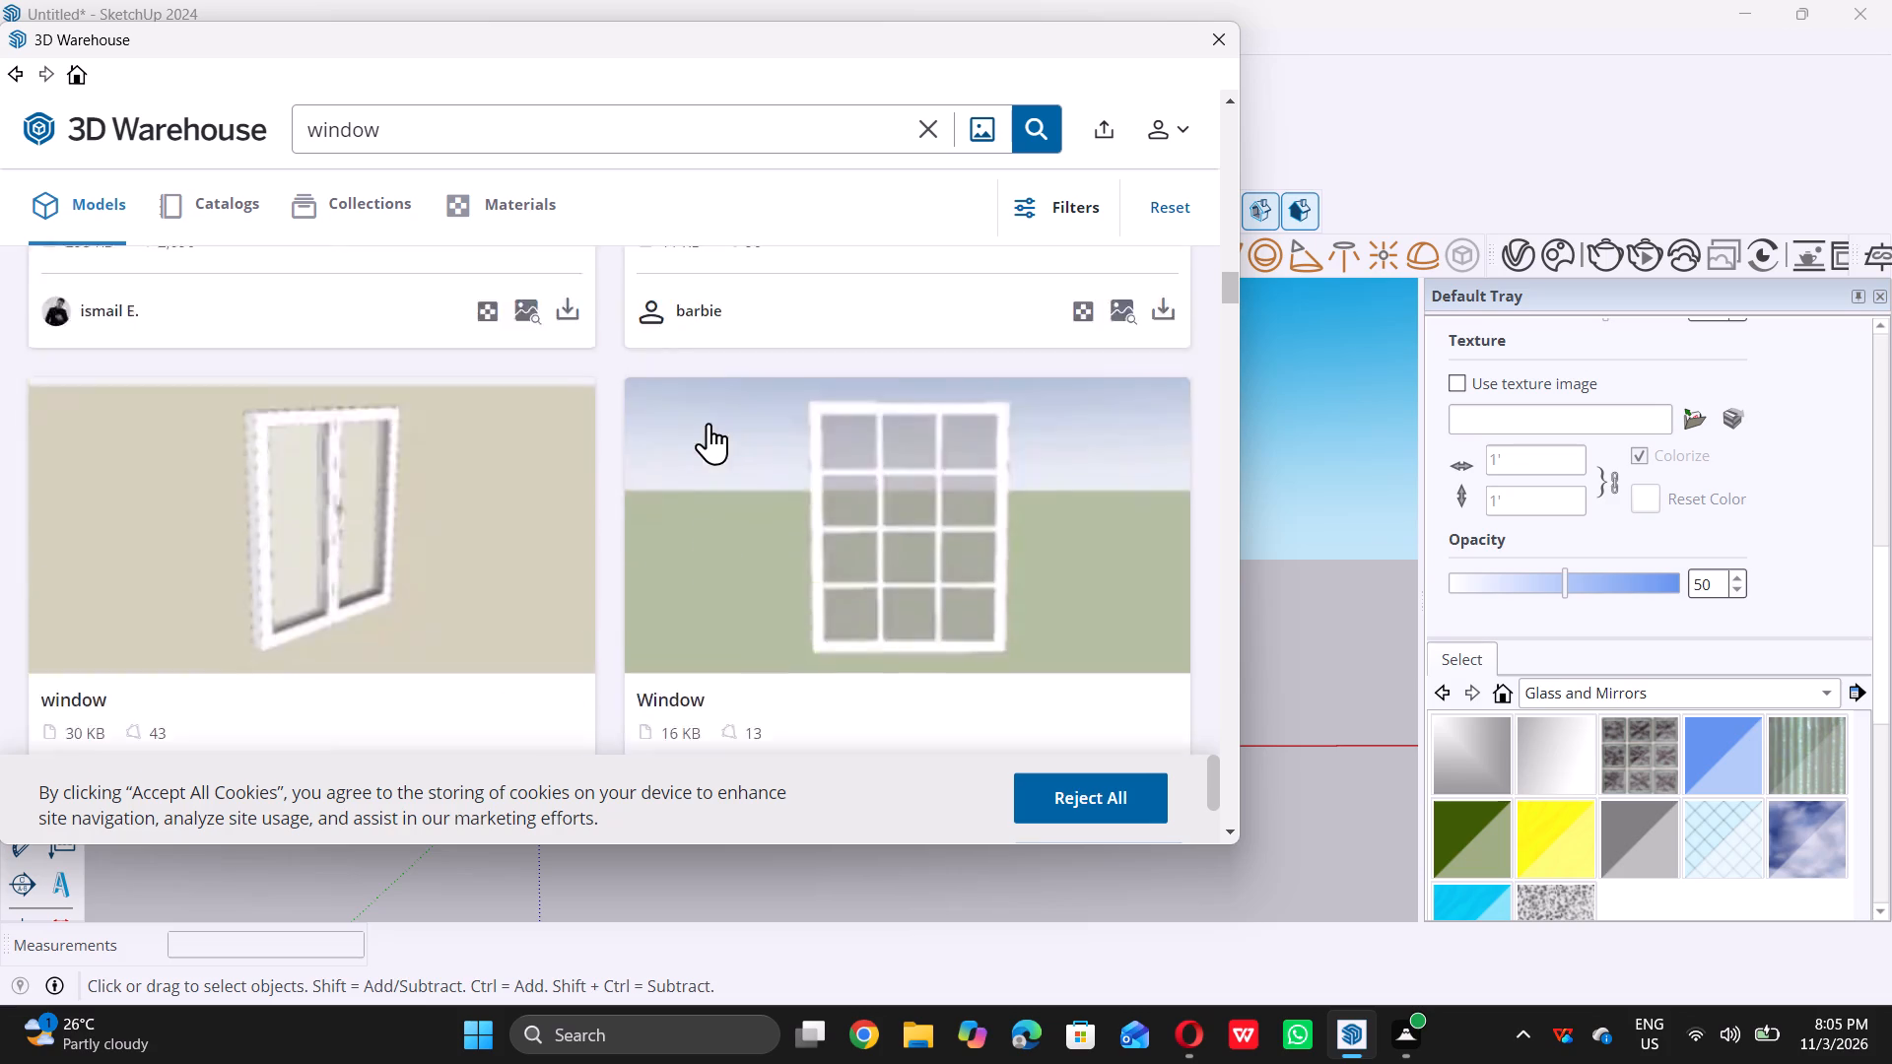
{"action": "scroll", "coordinate": [709, 423], "scroll_direction": "up", "scroll_amount": 5}
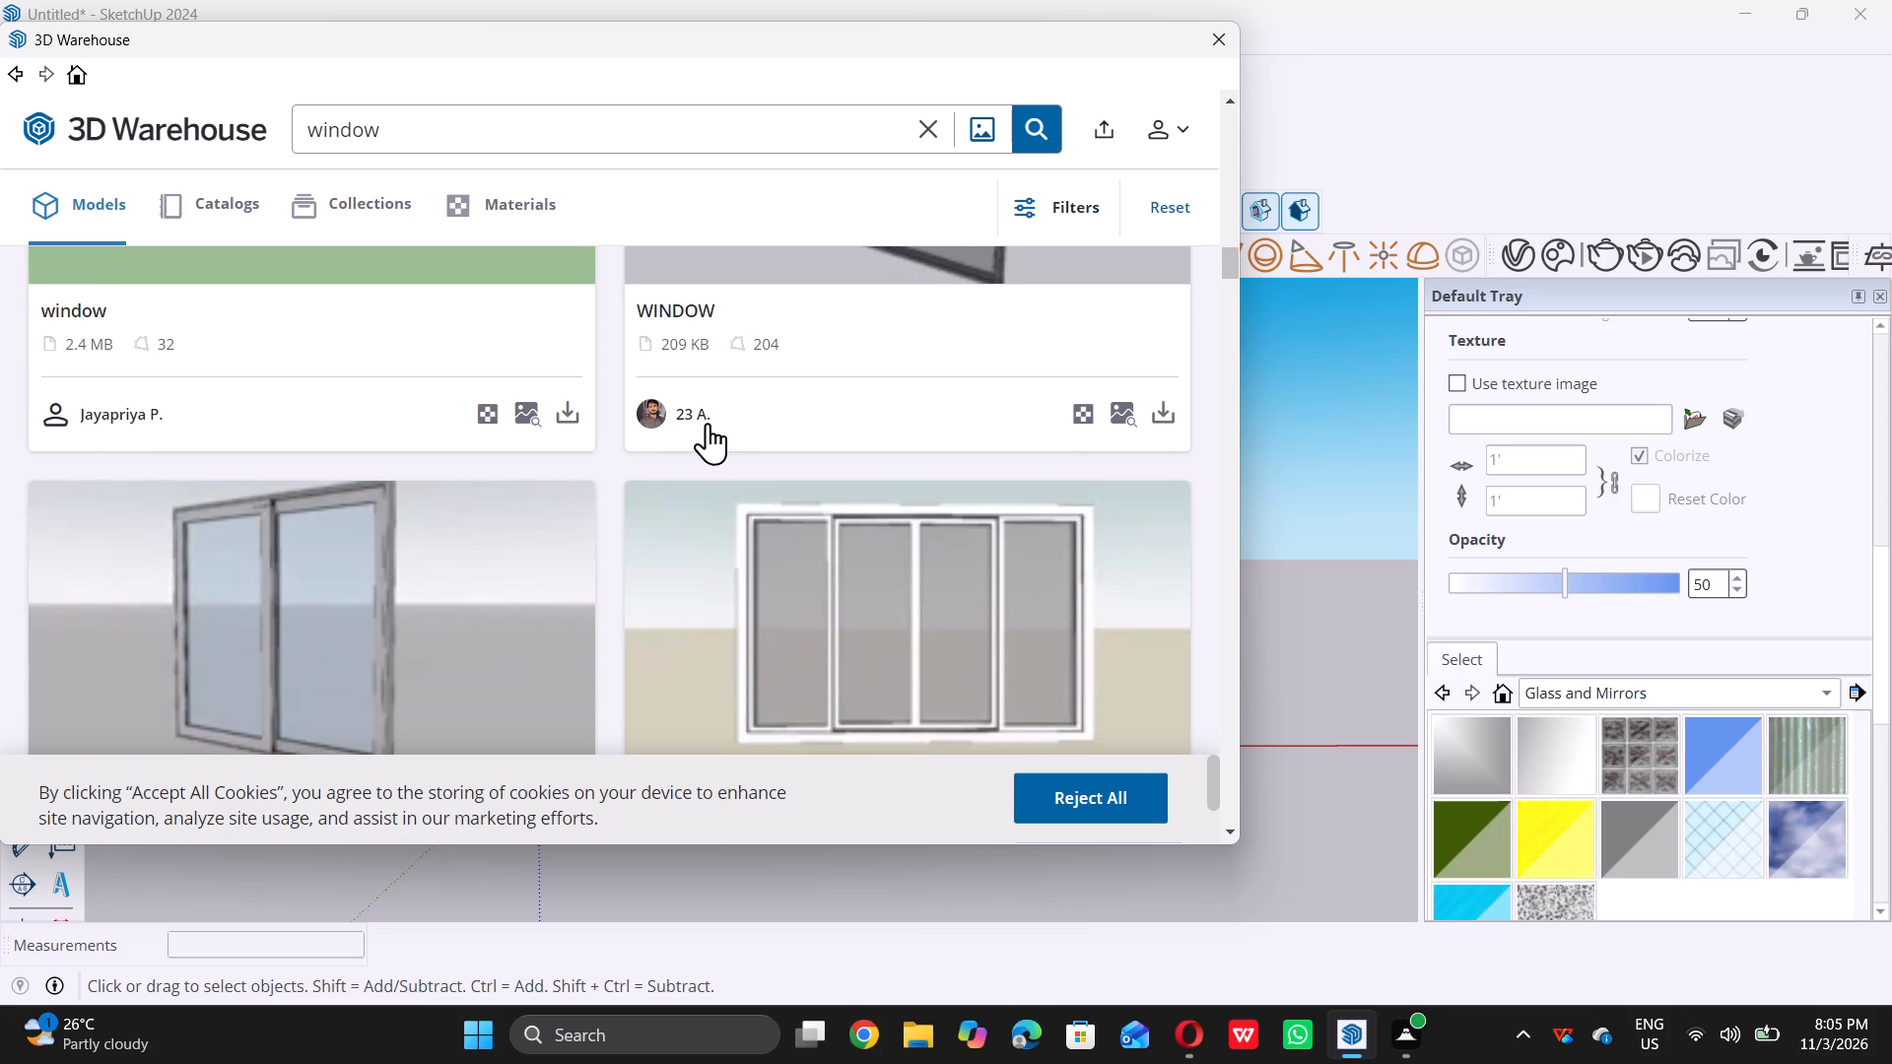
Download the 11 KB white-framed four-panel window straight into the model and place it beside the building near the origin.
{"action": "scroll", "coordinate": [708, 423], "scroll_direction": "down", "scroll_amount": 3}
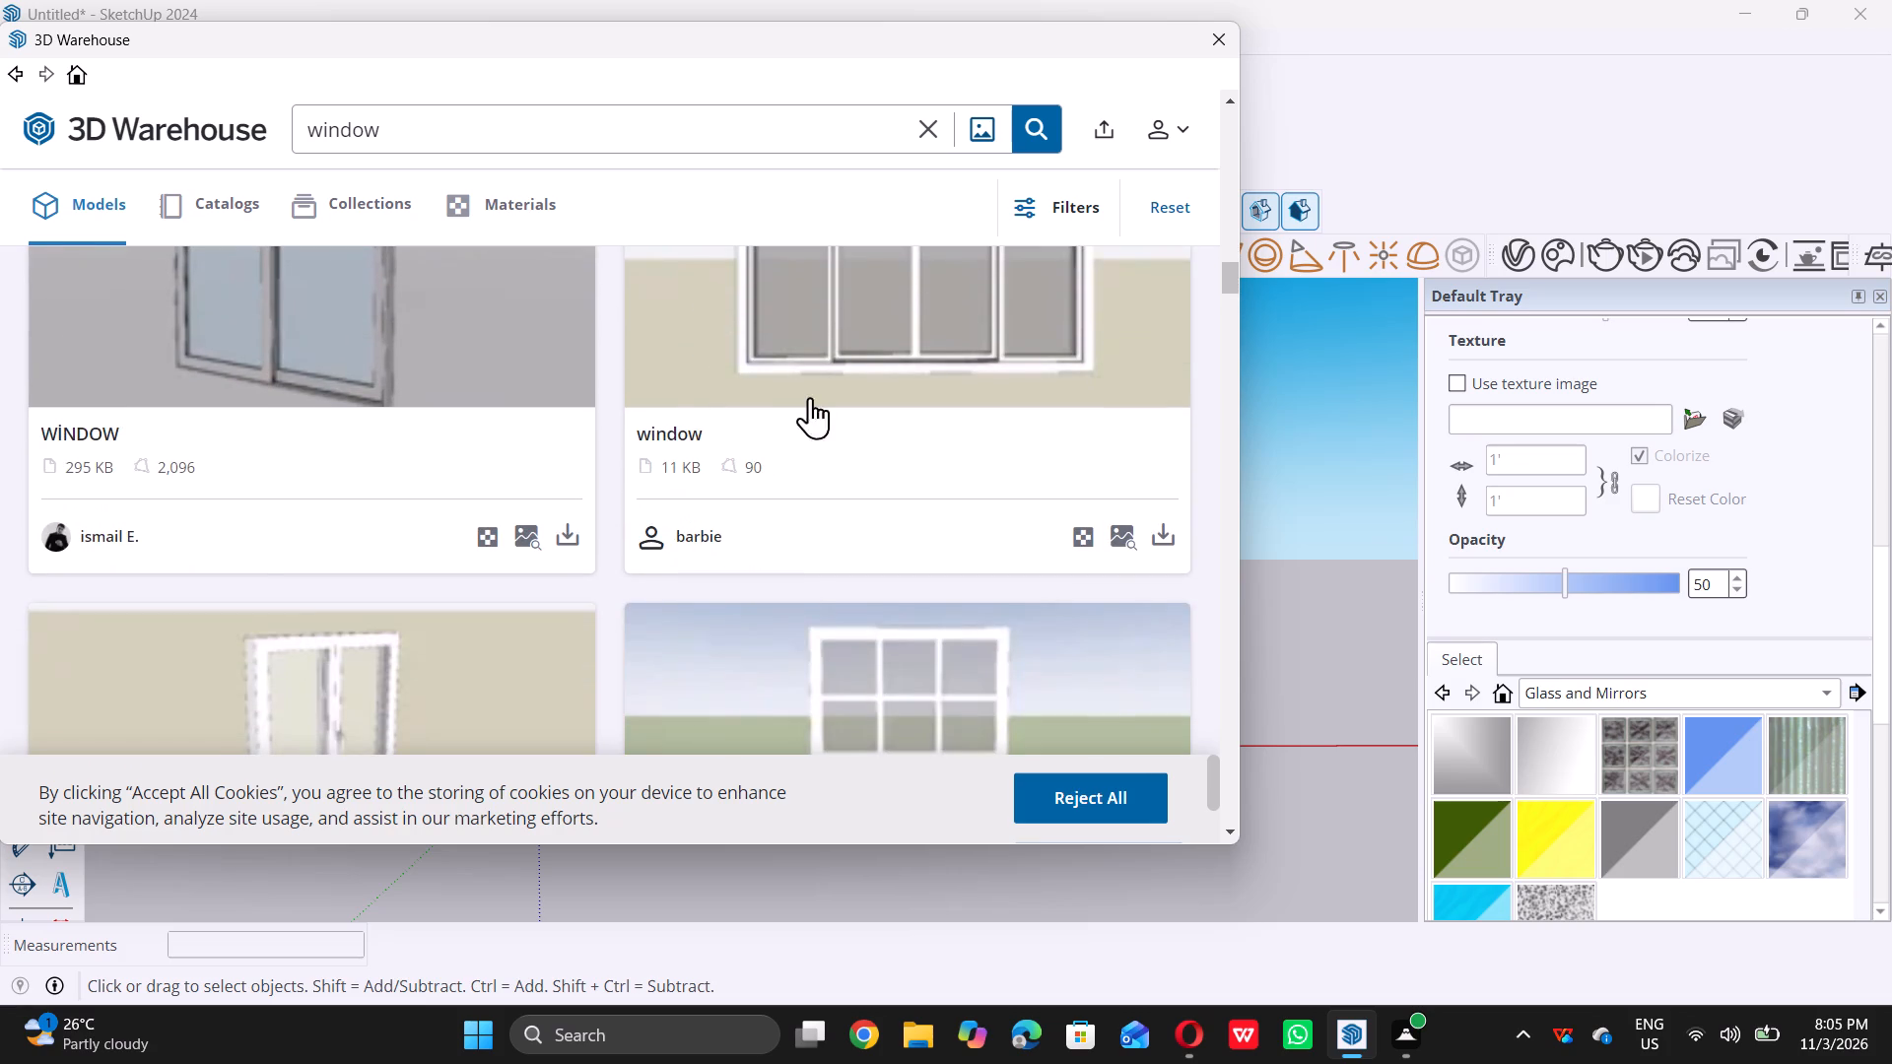
{"action": "triple_click", "coordinate": [1163, 538]}
{"action": "double_click", "coordinate": [563, 468]}
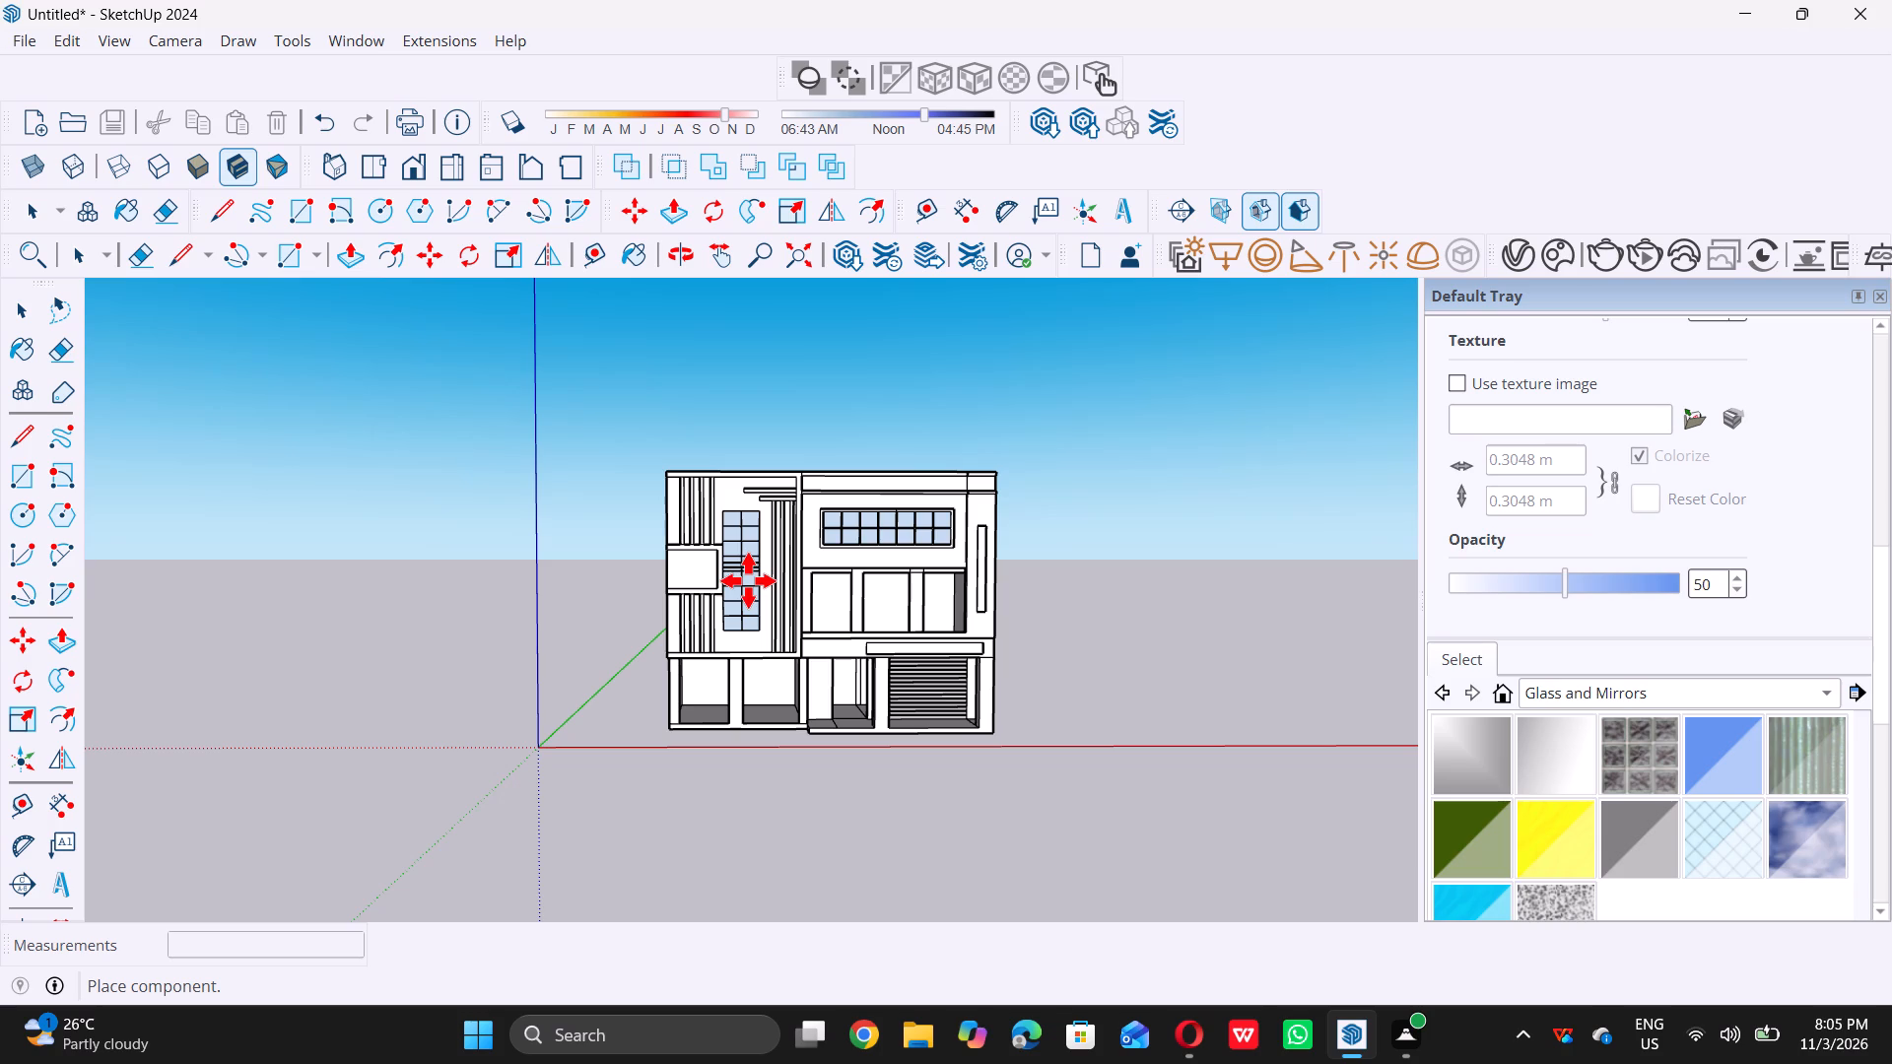
{"action": "middle_click_drag", "start_coordinate": [851, 648], "coordinate": [770, 775]}
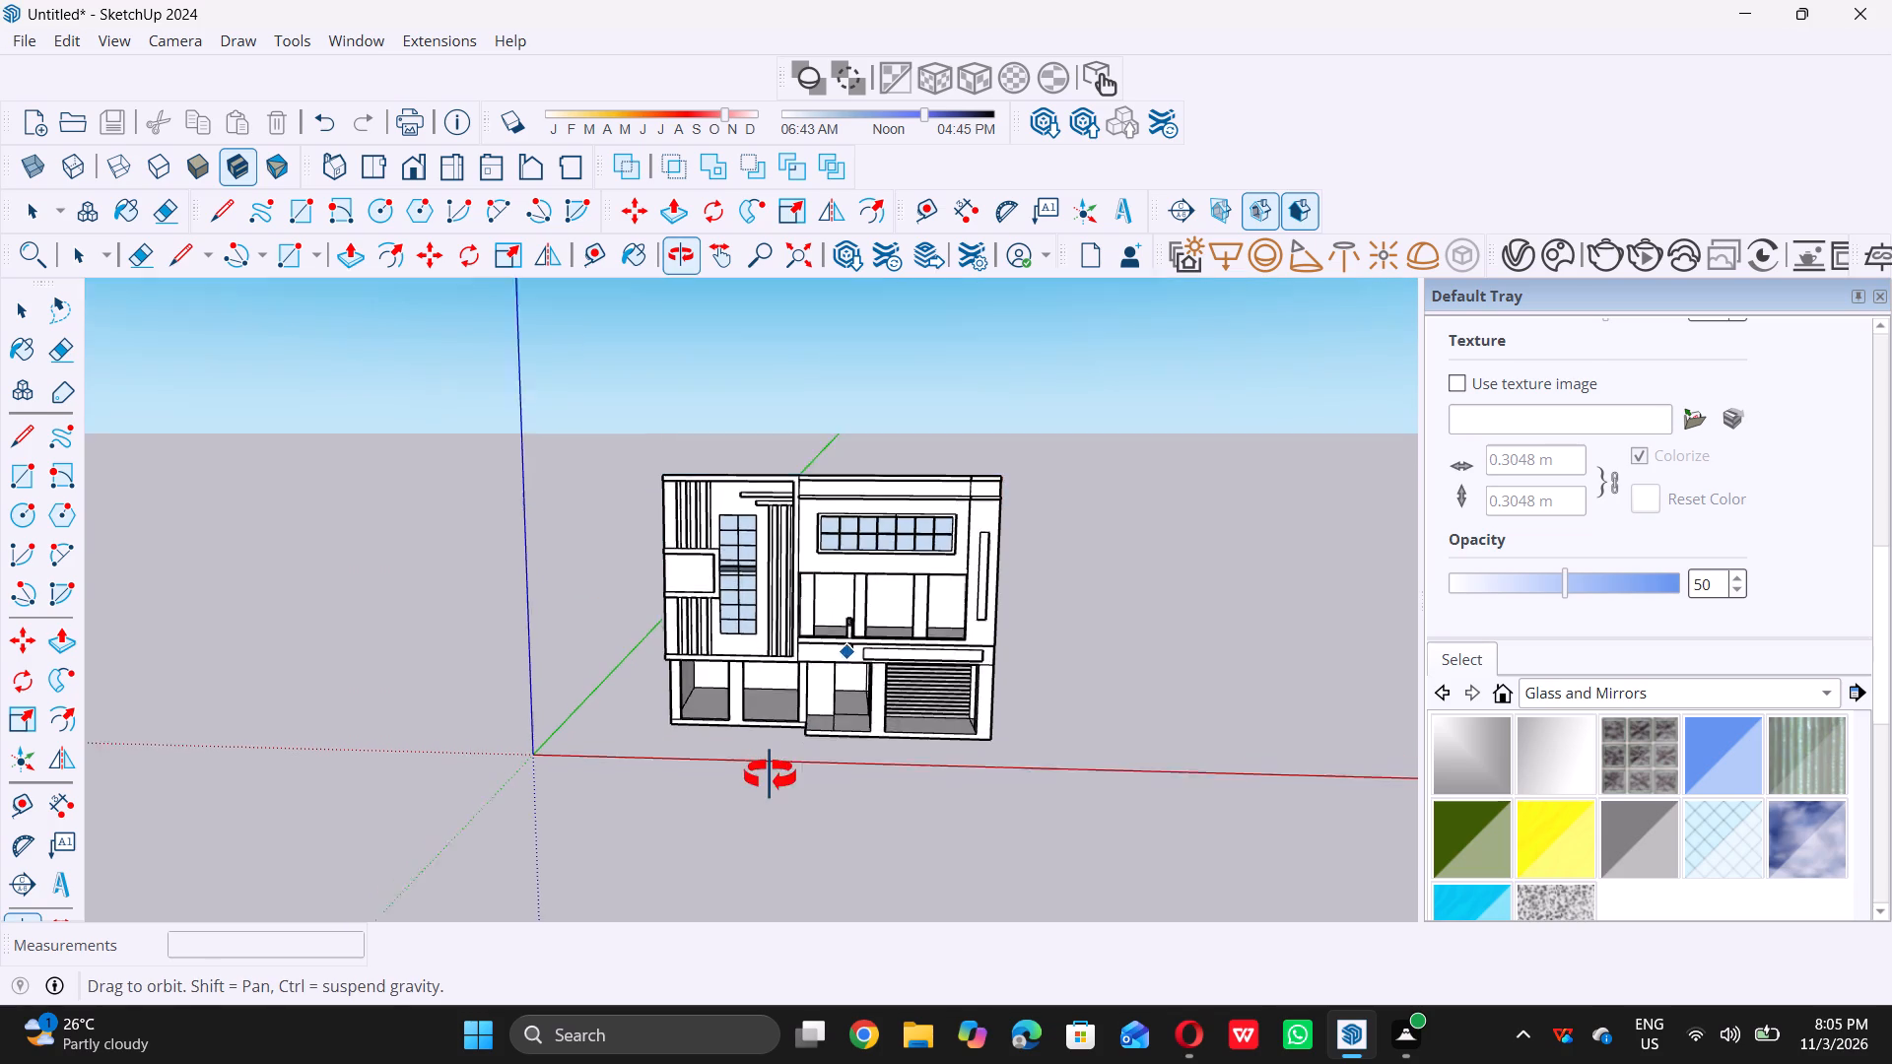
{"action": "middle_click_drag", "start_coordinate": [770, 775], "coordinate": [768, 779]}
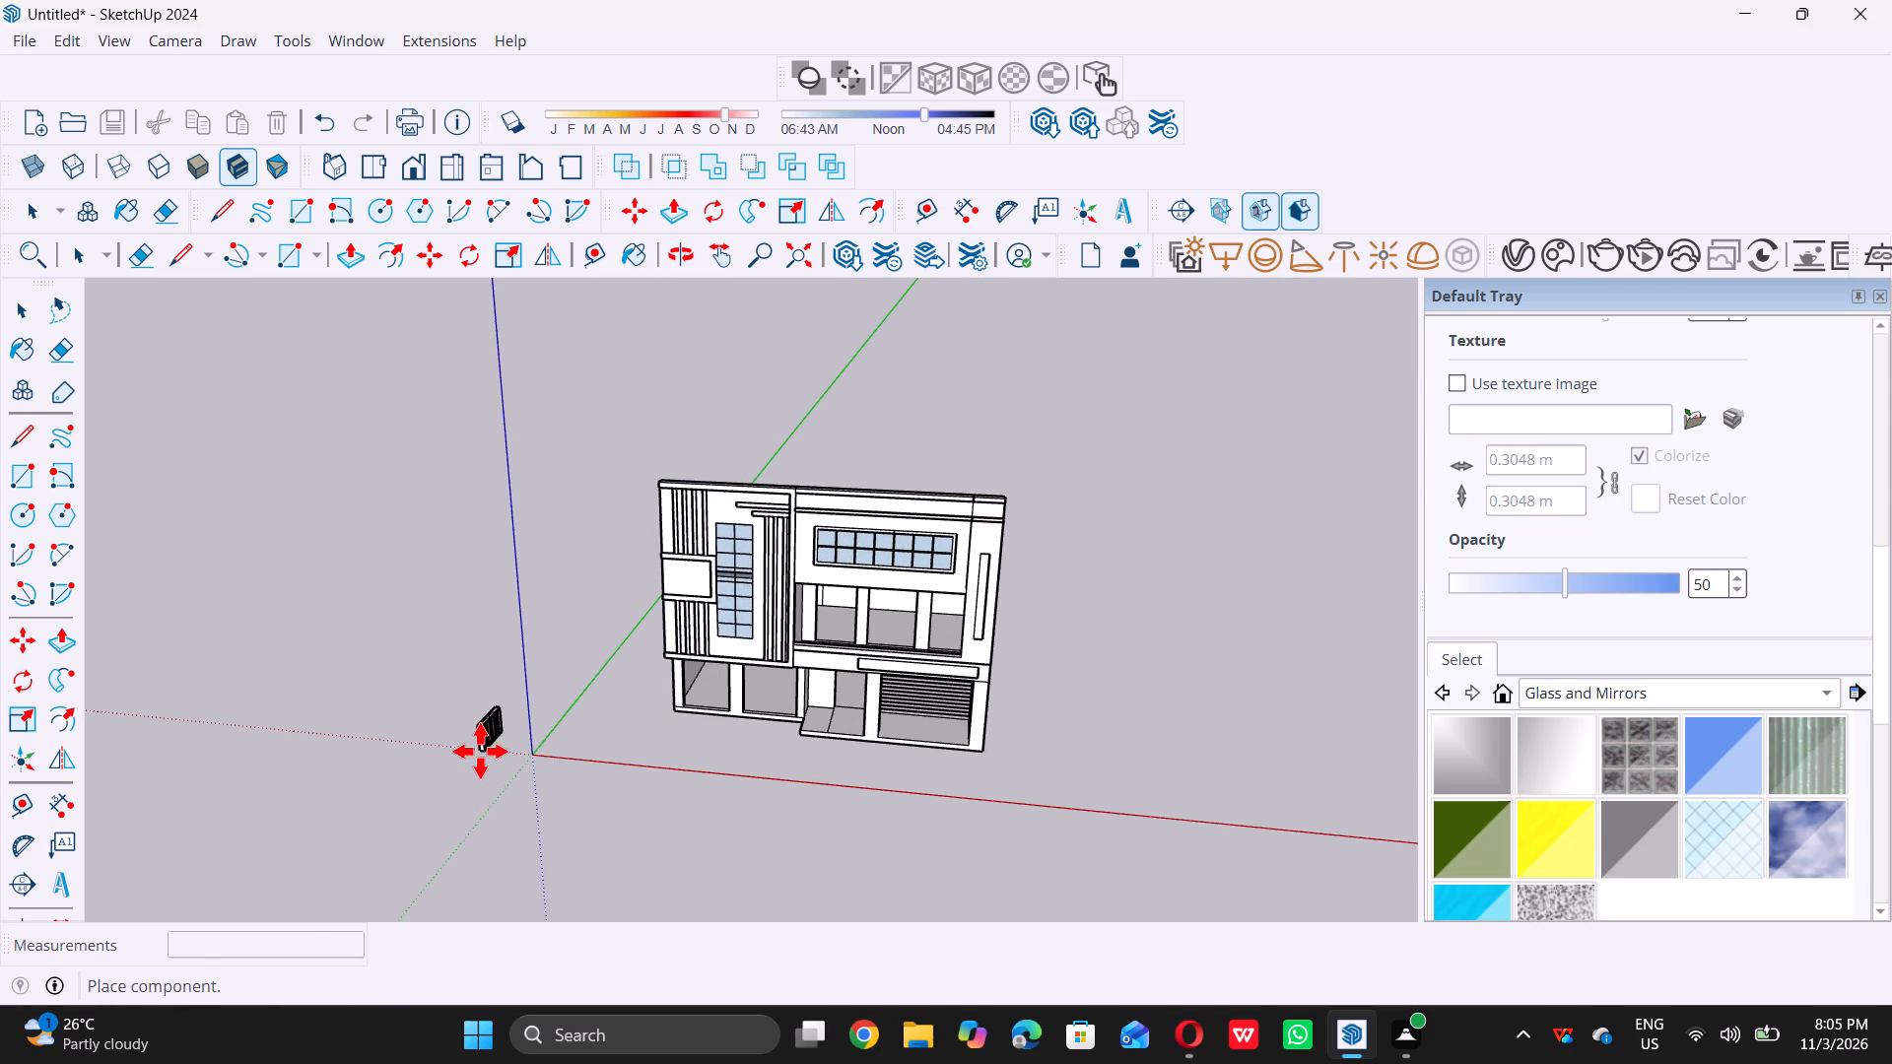
{"action": "double_click", "coordinate": [466, 726]}
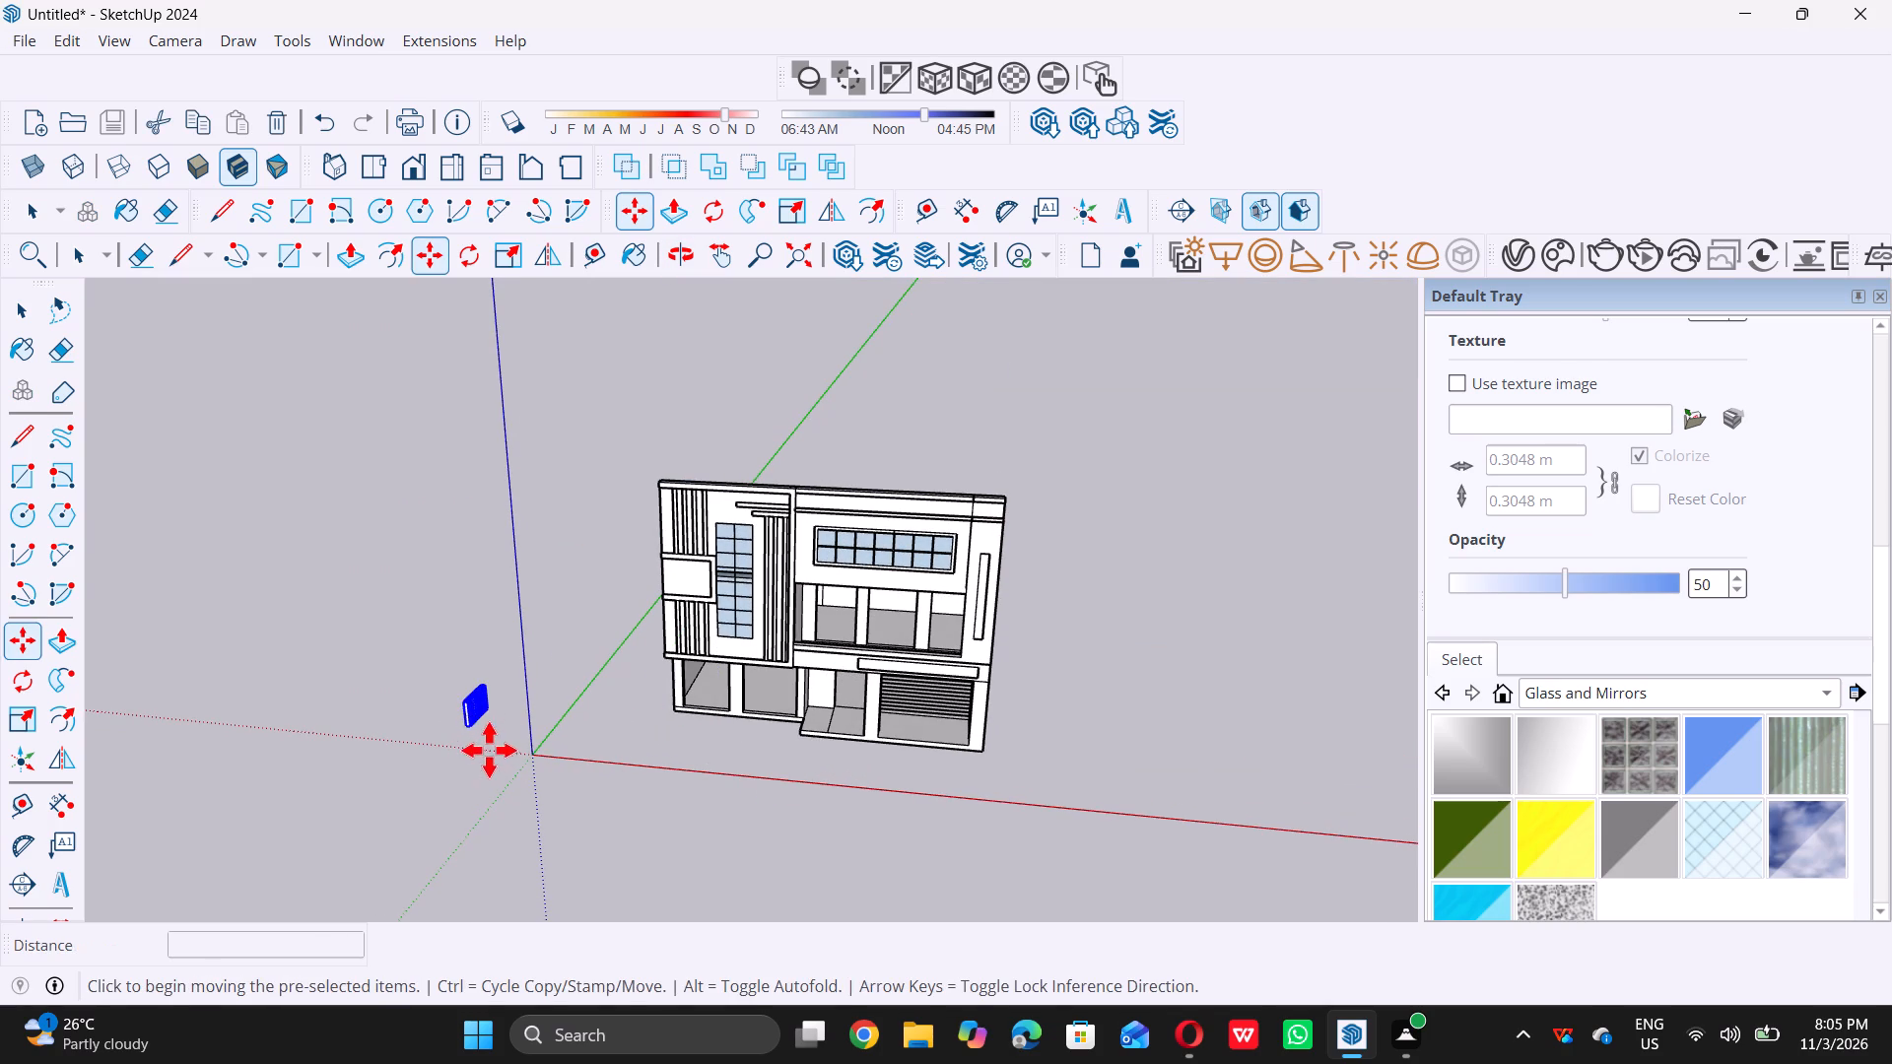
Rotate the placed four-panel window about a quarter turn around the vertical axis so it faces the same way as the front facade.
{"action": "scroll", "coordinate": [484, 741], "scroll_direction": "up", "scroll_amount": 11}
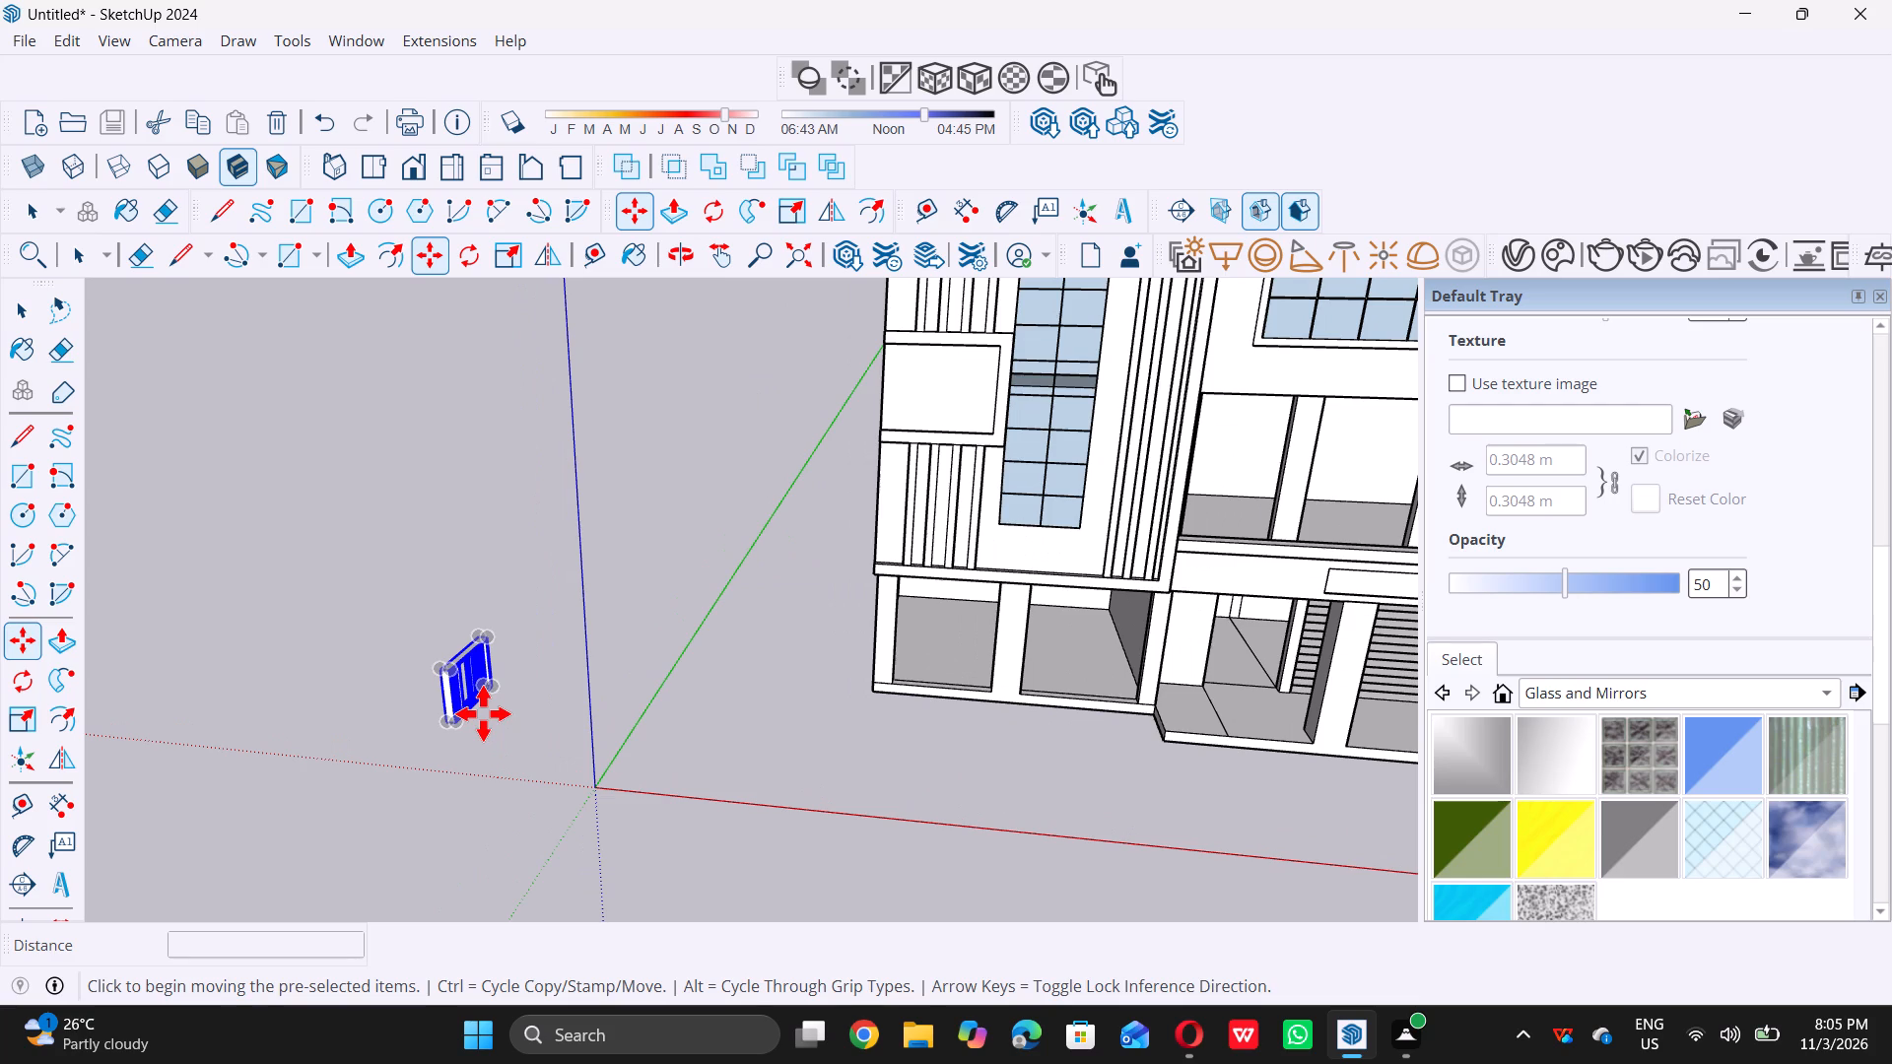
{"action": "scroll", "coordinate": [455, 728], "scroll_direction": "up", "scroll_amount": 13}
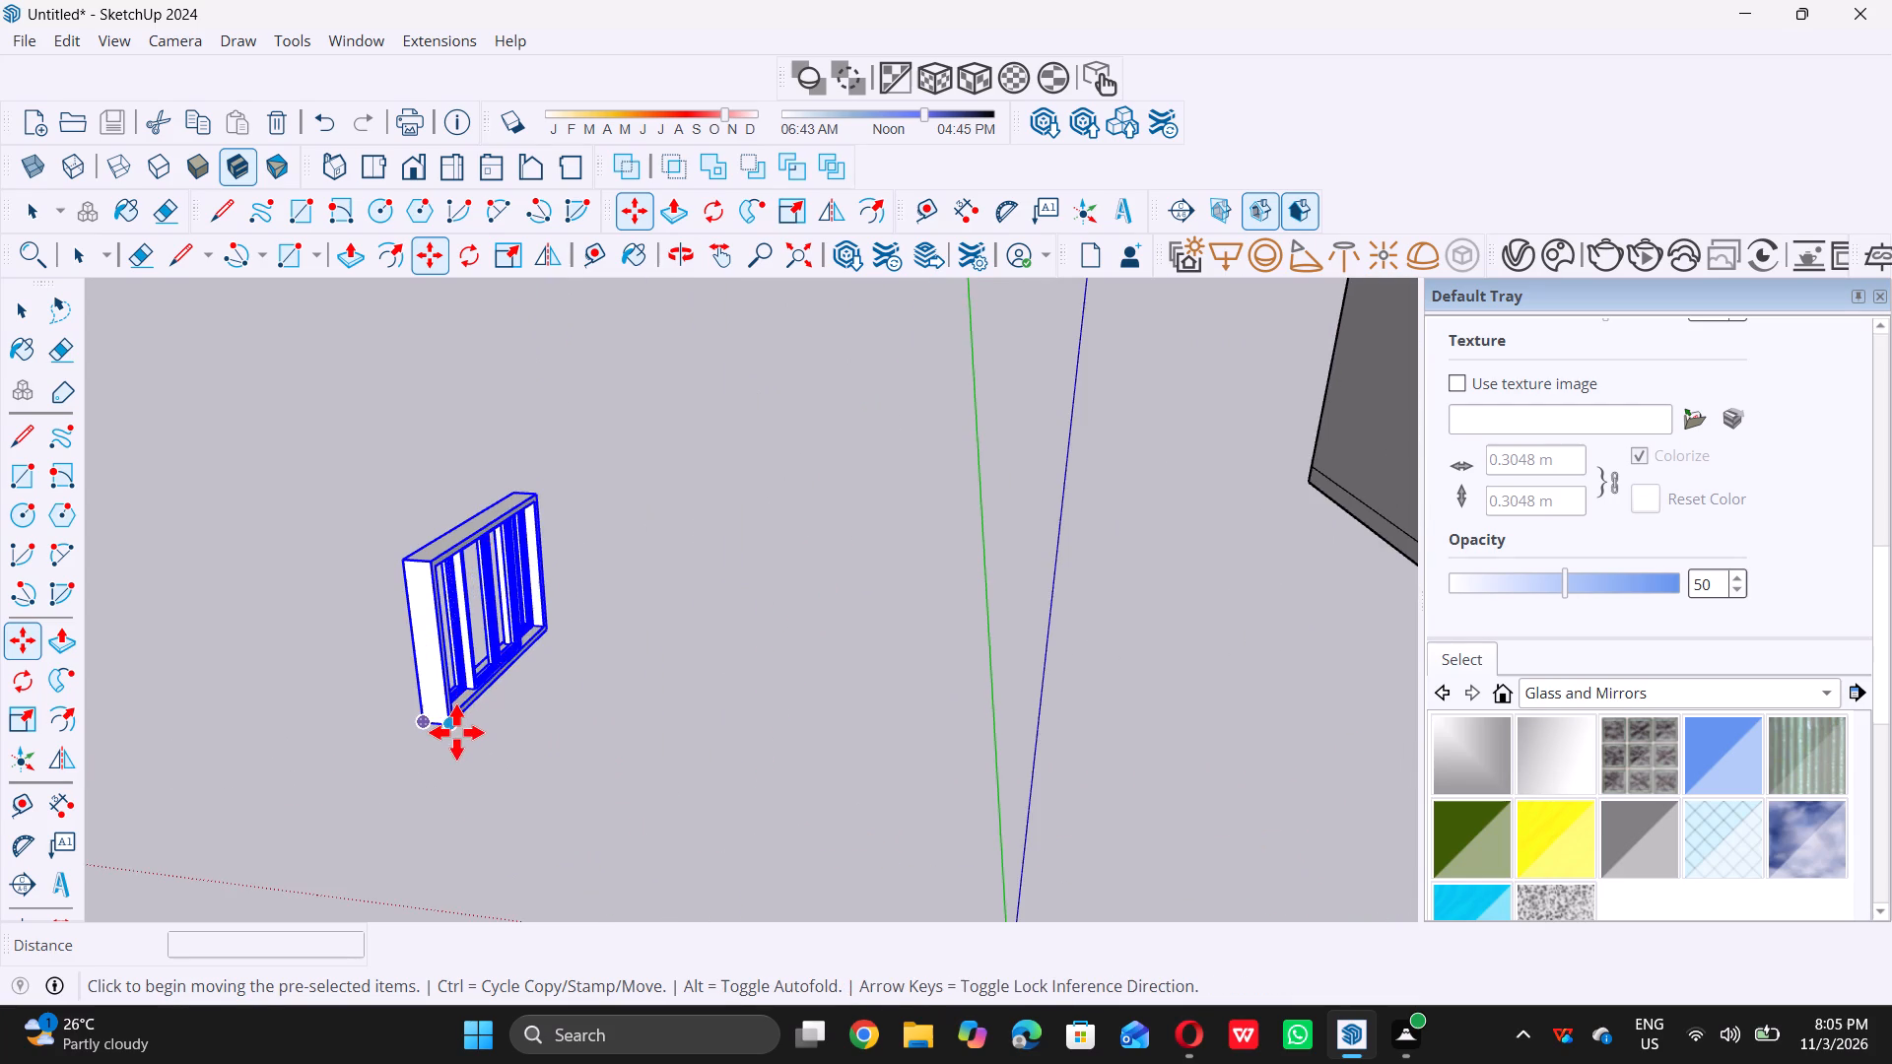
{"action": "scroll", "coordinate": [456, 732], "scroll_direction": "up", "scroll_amount": 4}
{"action": "scroll", "coordinate": [530, 715], "scroll_direction": "down", "scroll_amount": 15}
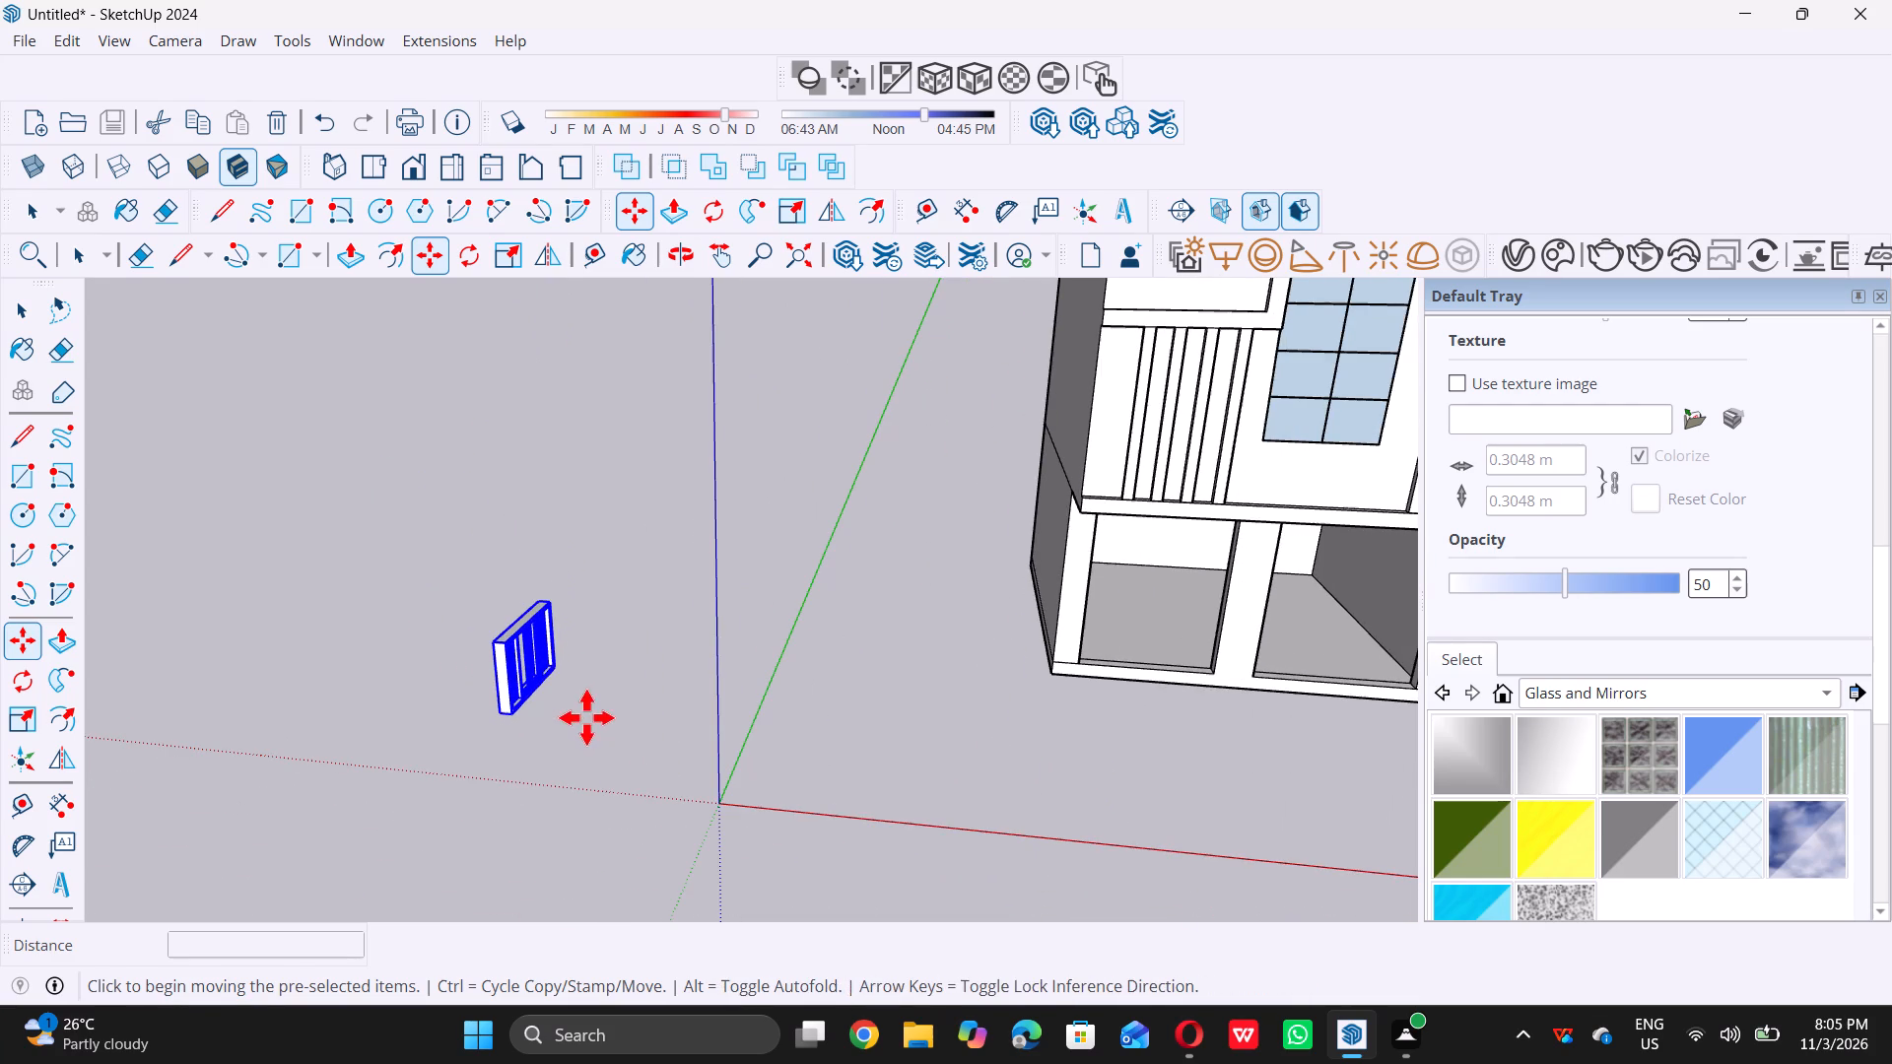
{"action": "key", "text": "space"}
{"action": "key", "text": "q"}
{"action": "left_click", "coordinate": [617, 729]}
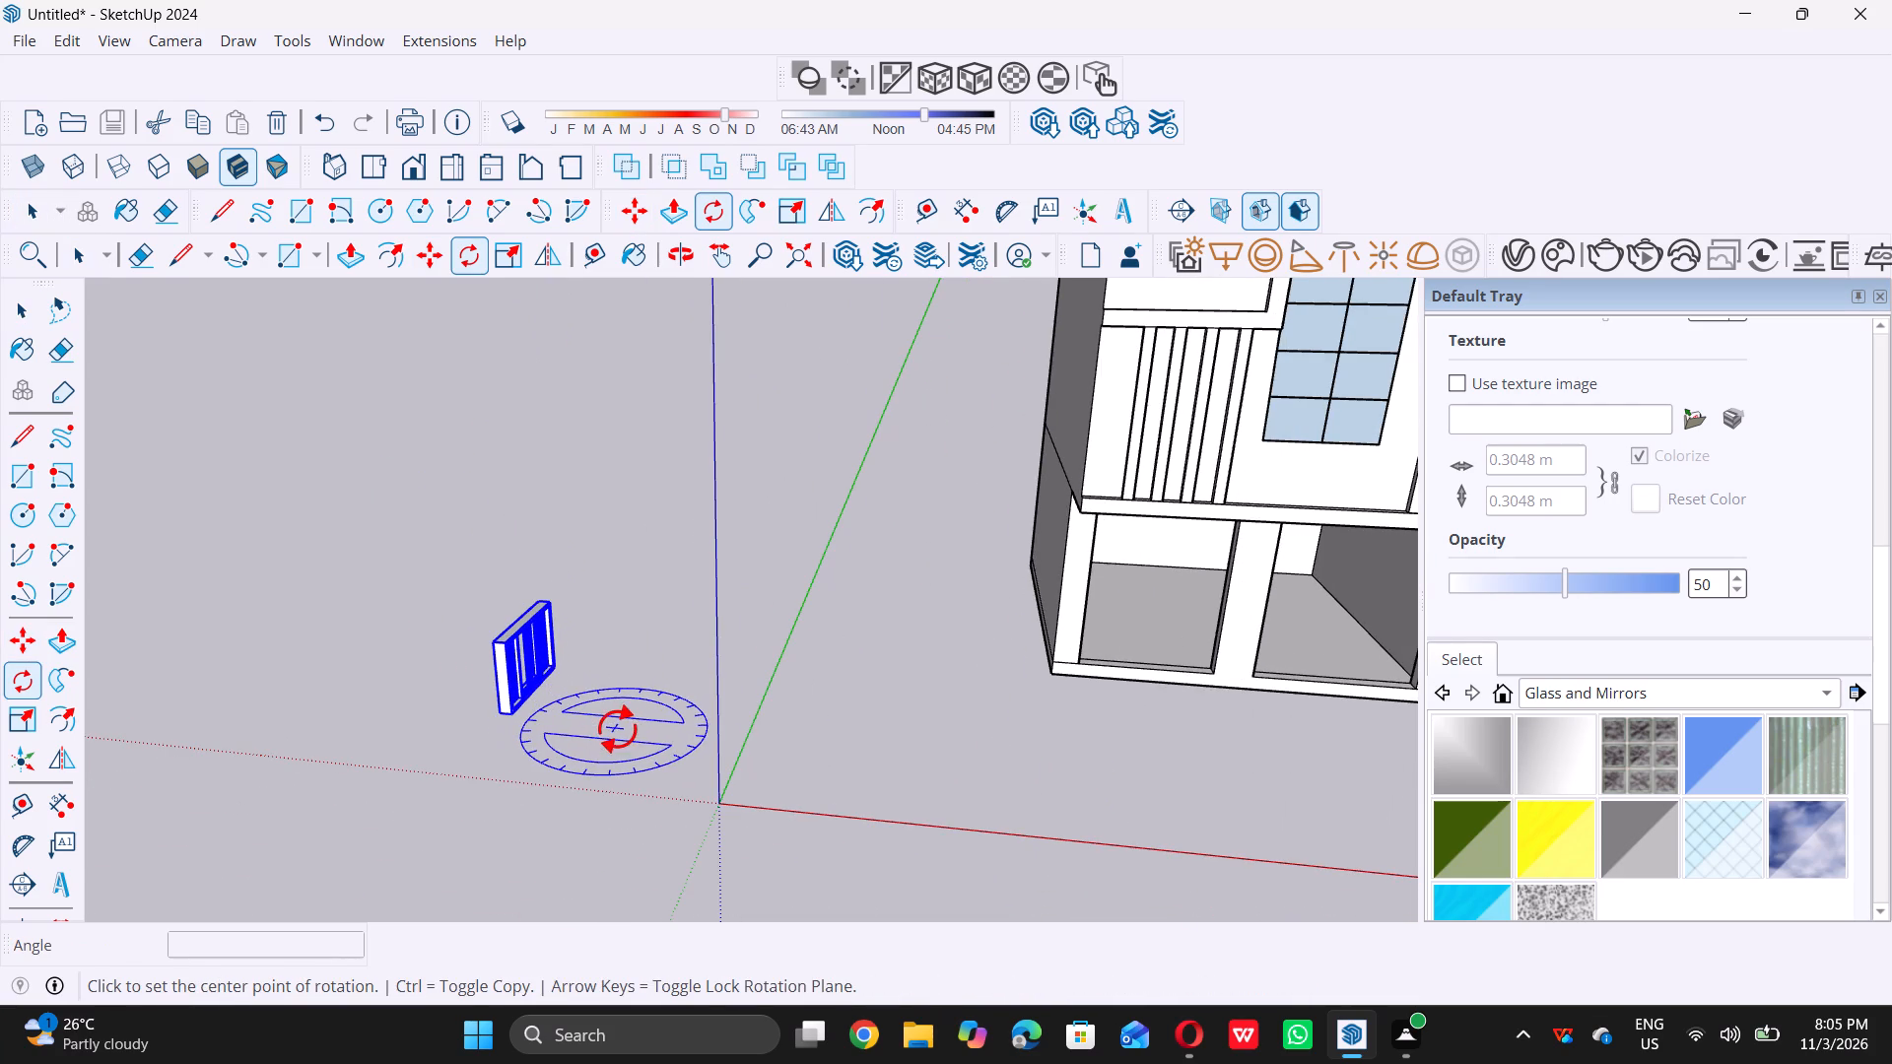
{"action": "double_click", "coordinate": [775, 743]}
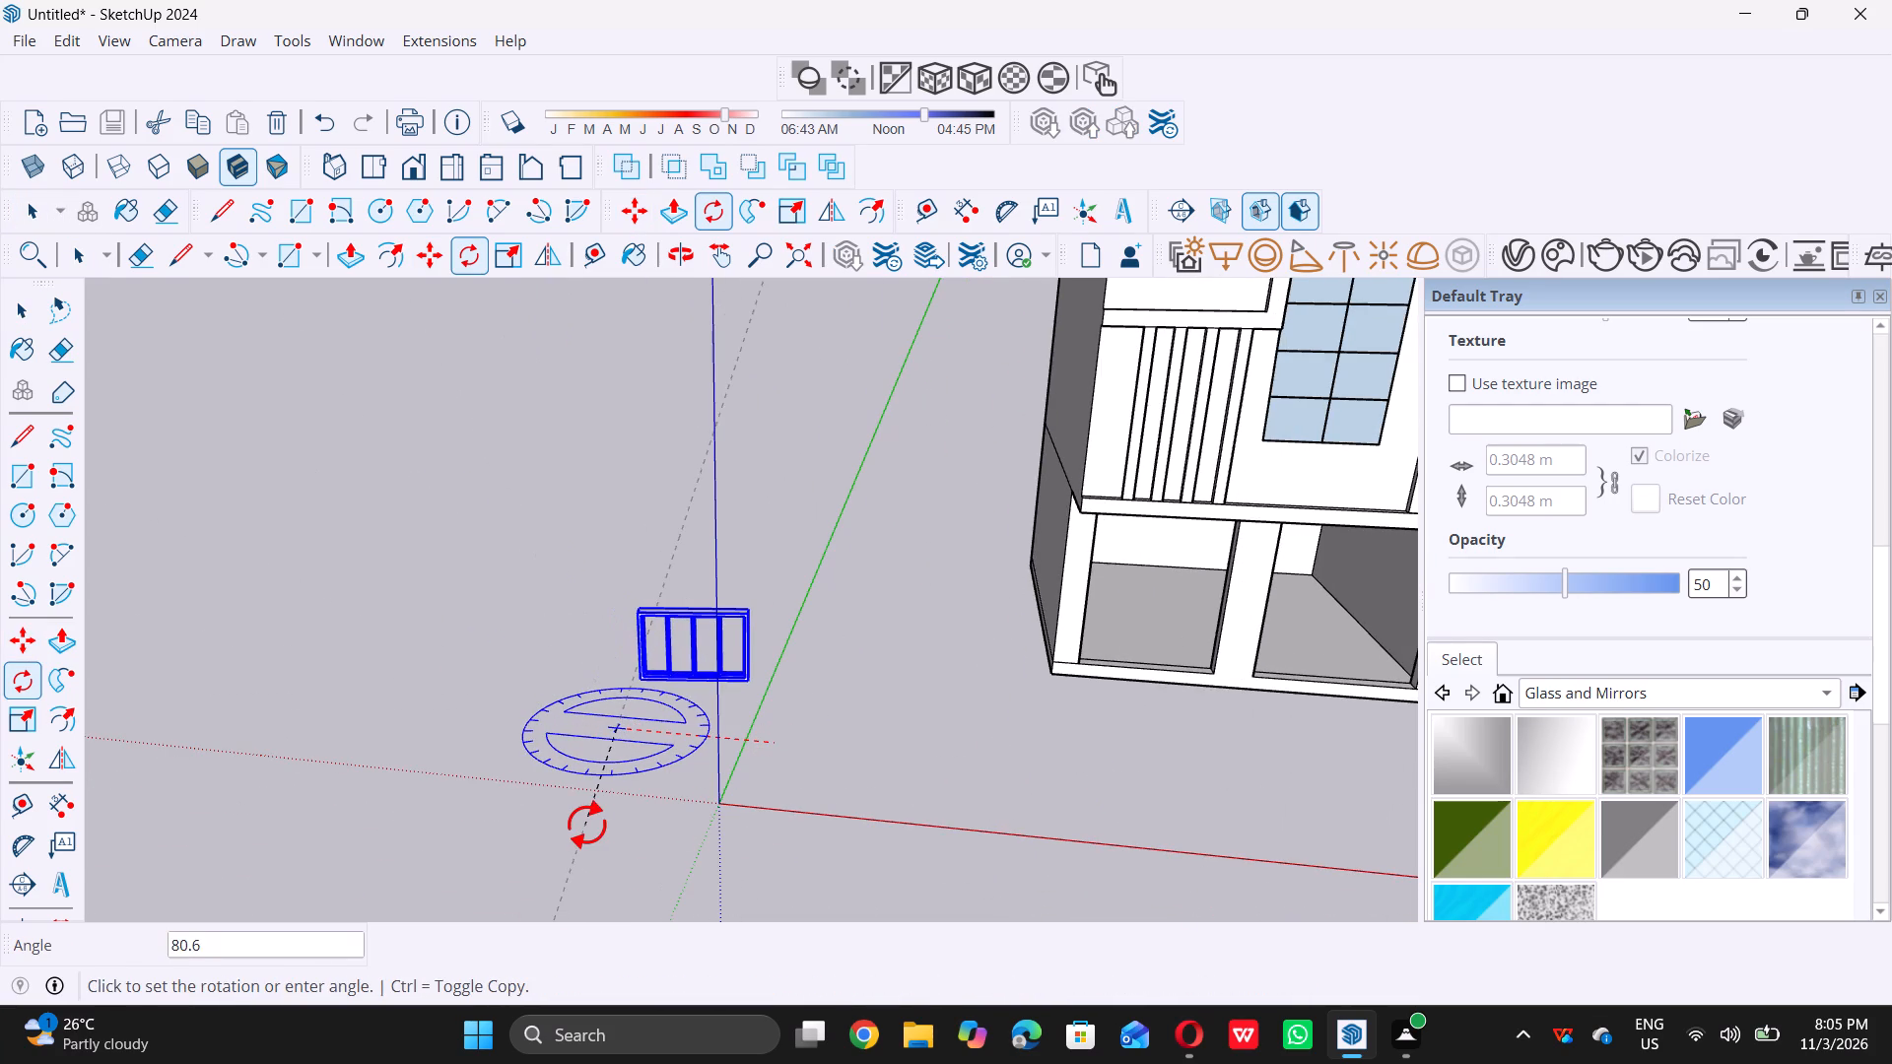
{"action": "left_click", "coordinate": [570, 812]}
{"action": "scroll", "coordinate": [744, 686], "scroll_direction": "up", "scroll_amount": 6}
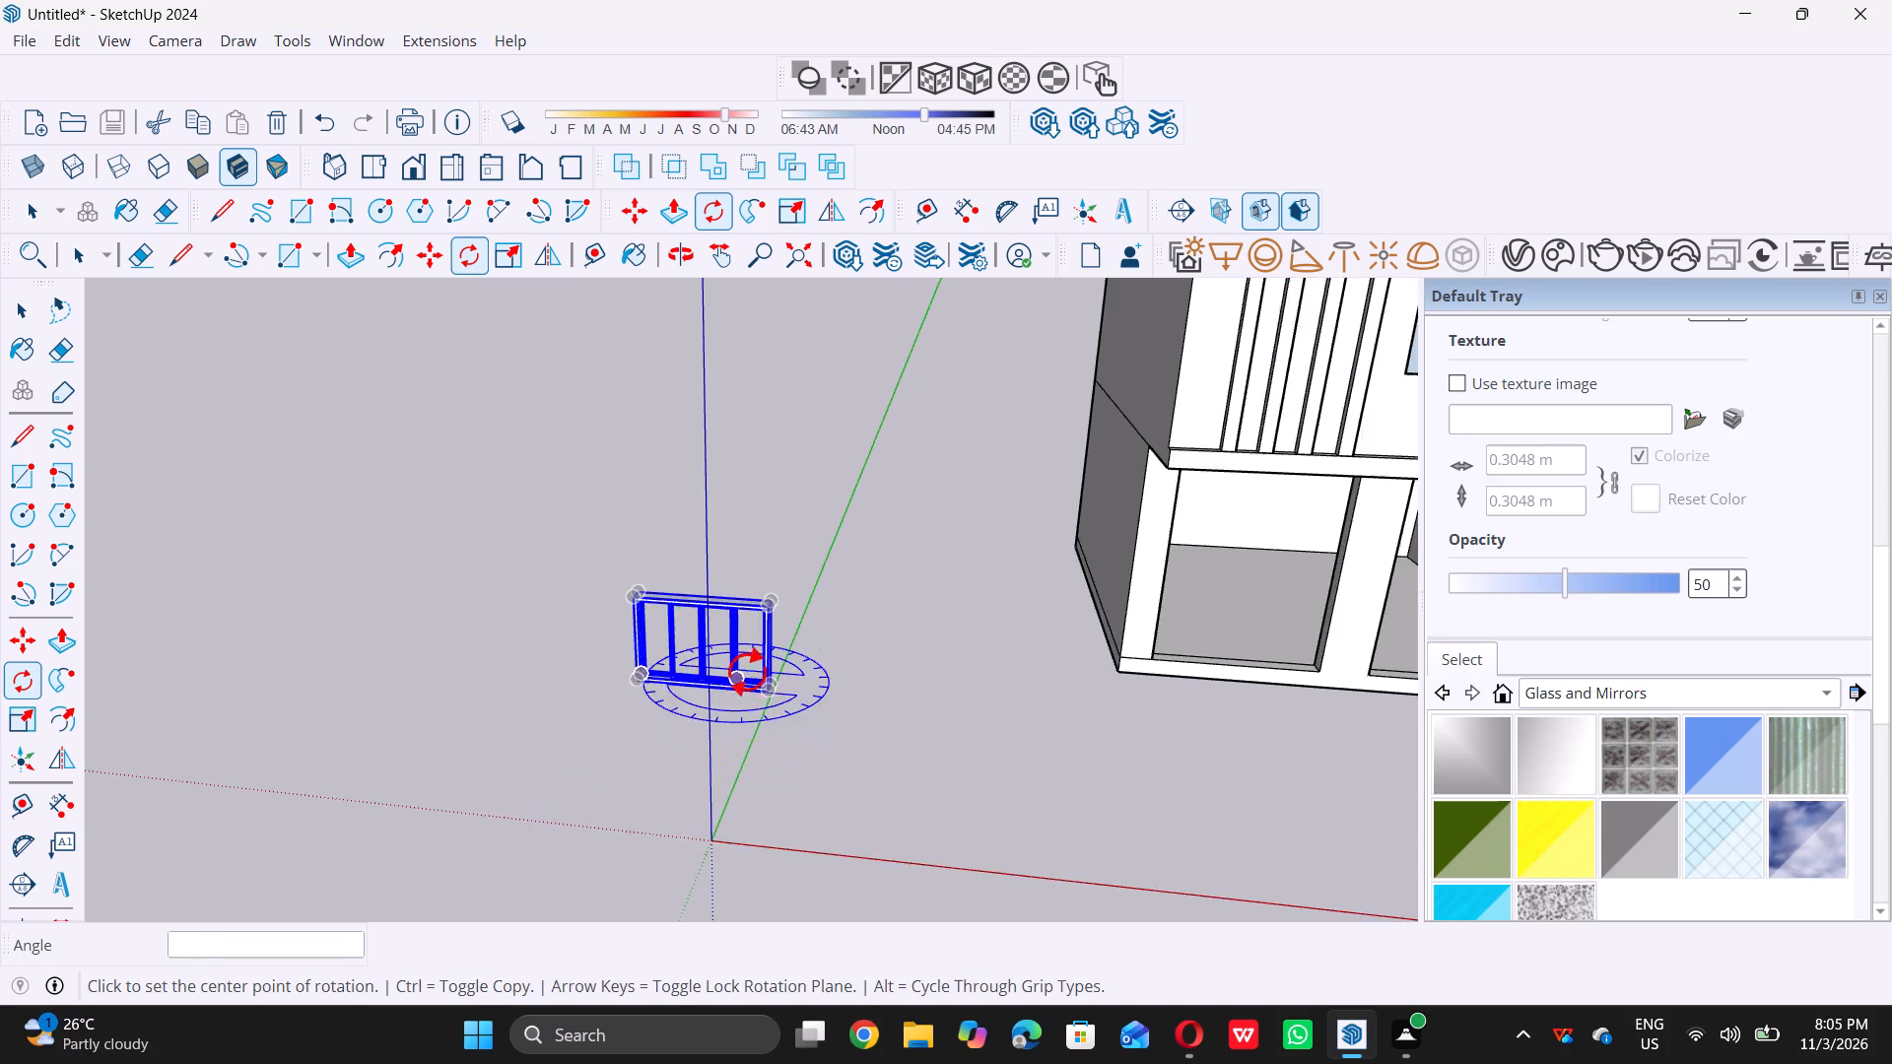
{"action": "scroll", "coordinate": [747, 672], "scroll_direction": "up", "scroll_amount": 10}
{"action": "key", "text": "space"}
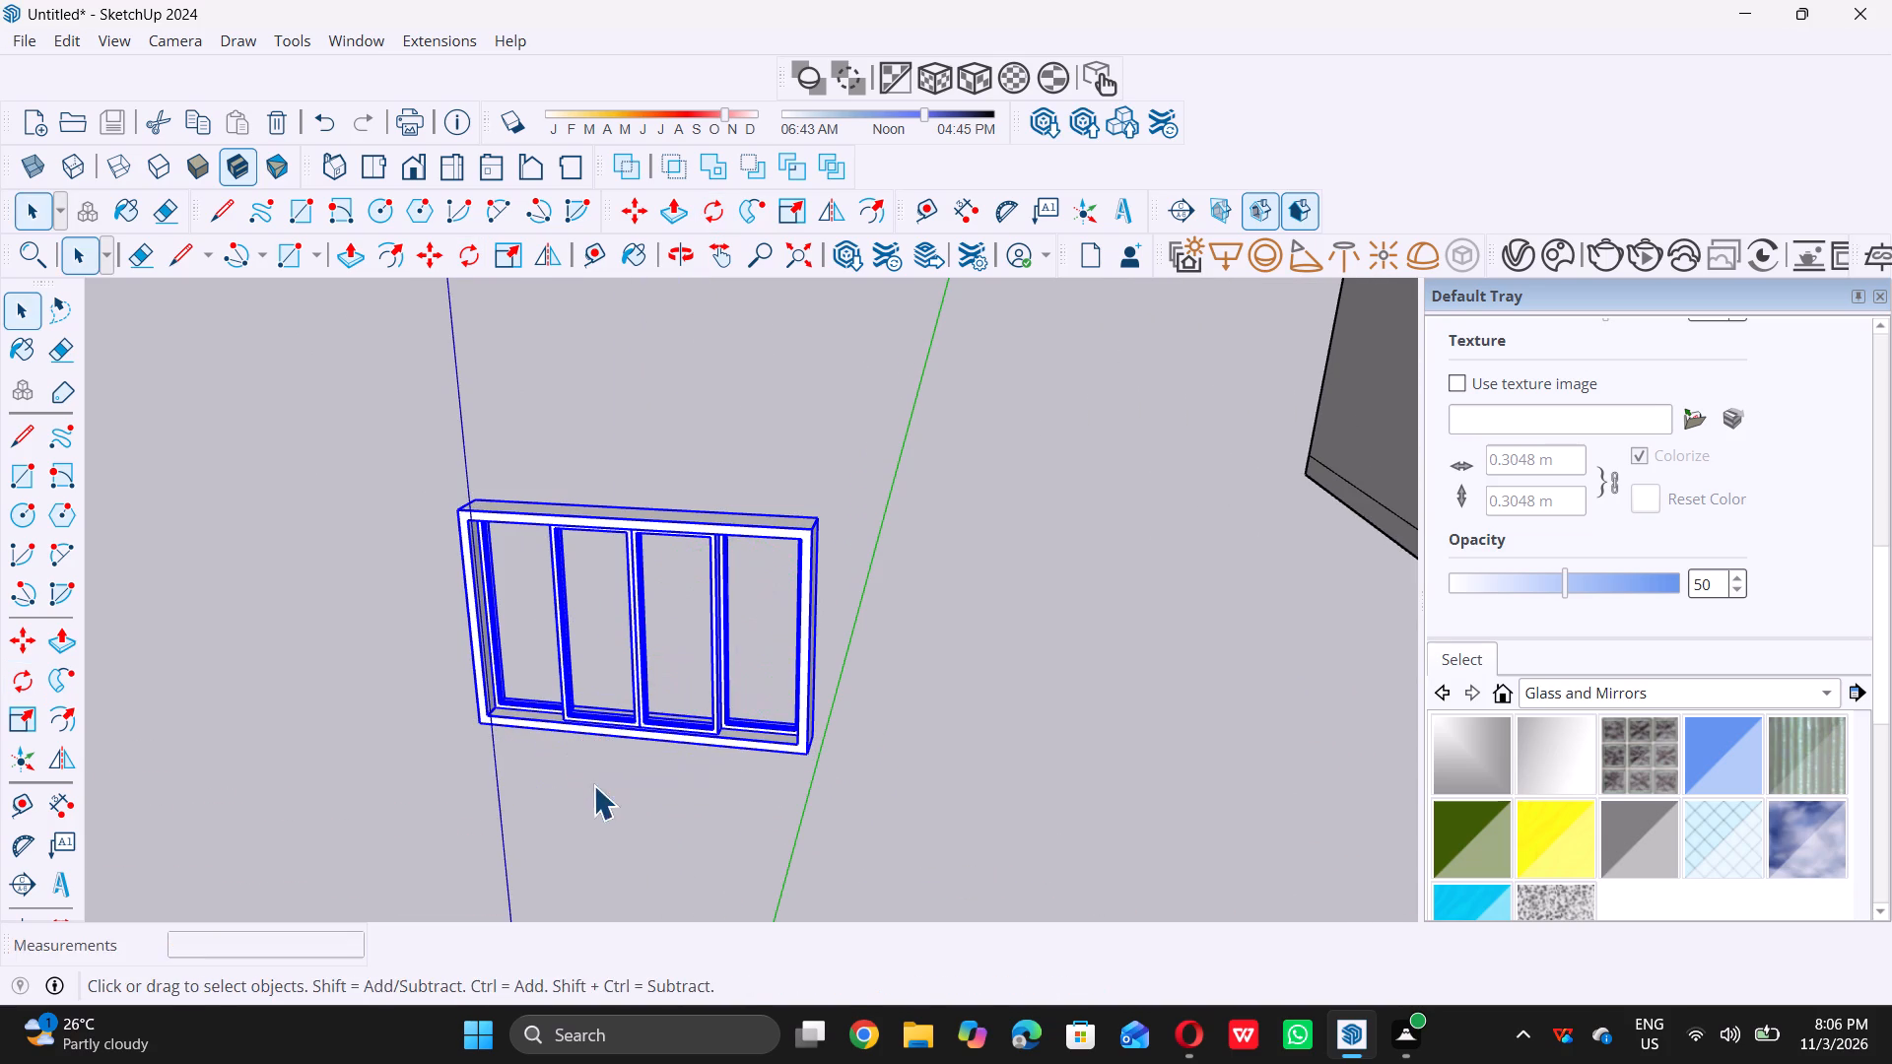
Move the four-panel window into the first middle-floor opening, snapping its lower front corner to the opening's lower corner.
{"action": "key", "text": "m"}
{"action": "scroll", "coordinate": [486, 731], "scroll_direction": "up", "scroll_amount": 10}
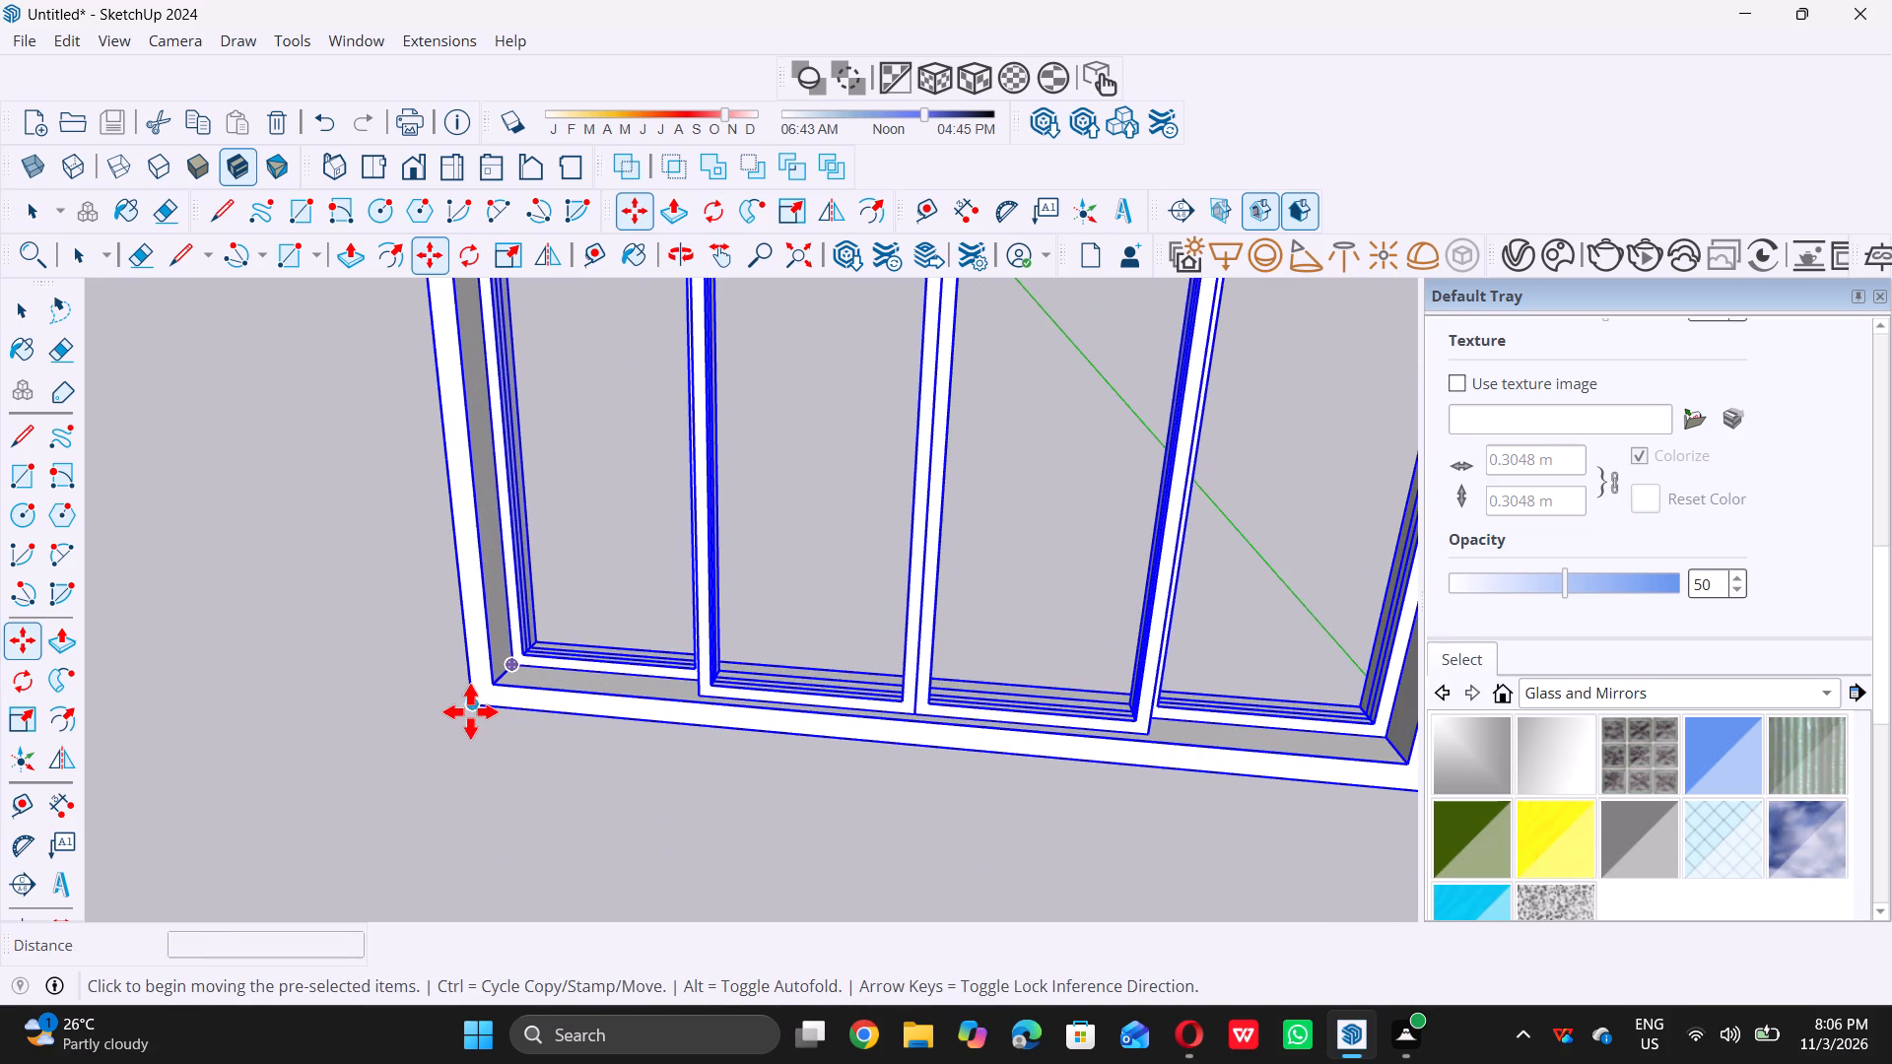
{"action": "left_click", "coordinate": [470, 710]}
{"action": "scroll", "coordinate": [468, 708], "scroll_direction": "down", "scroll_amount": 20}
{"action": "scroll", "coordinate": [468, 708], "scroll_direction": "down", "scroll_amount": 5}
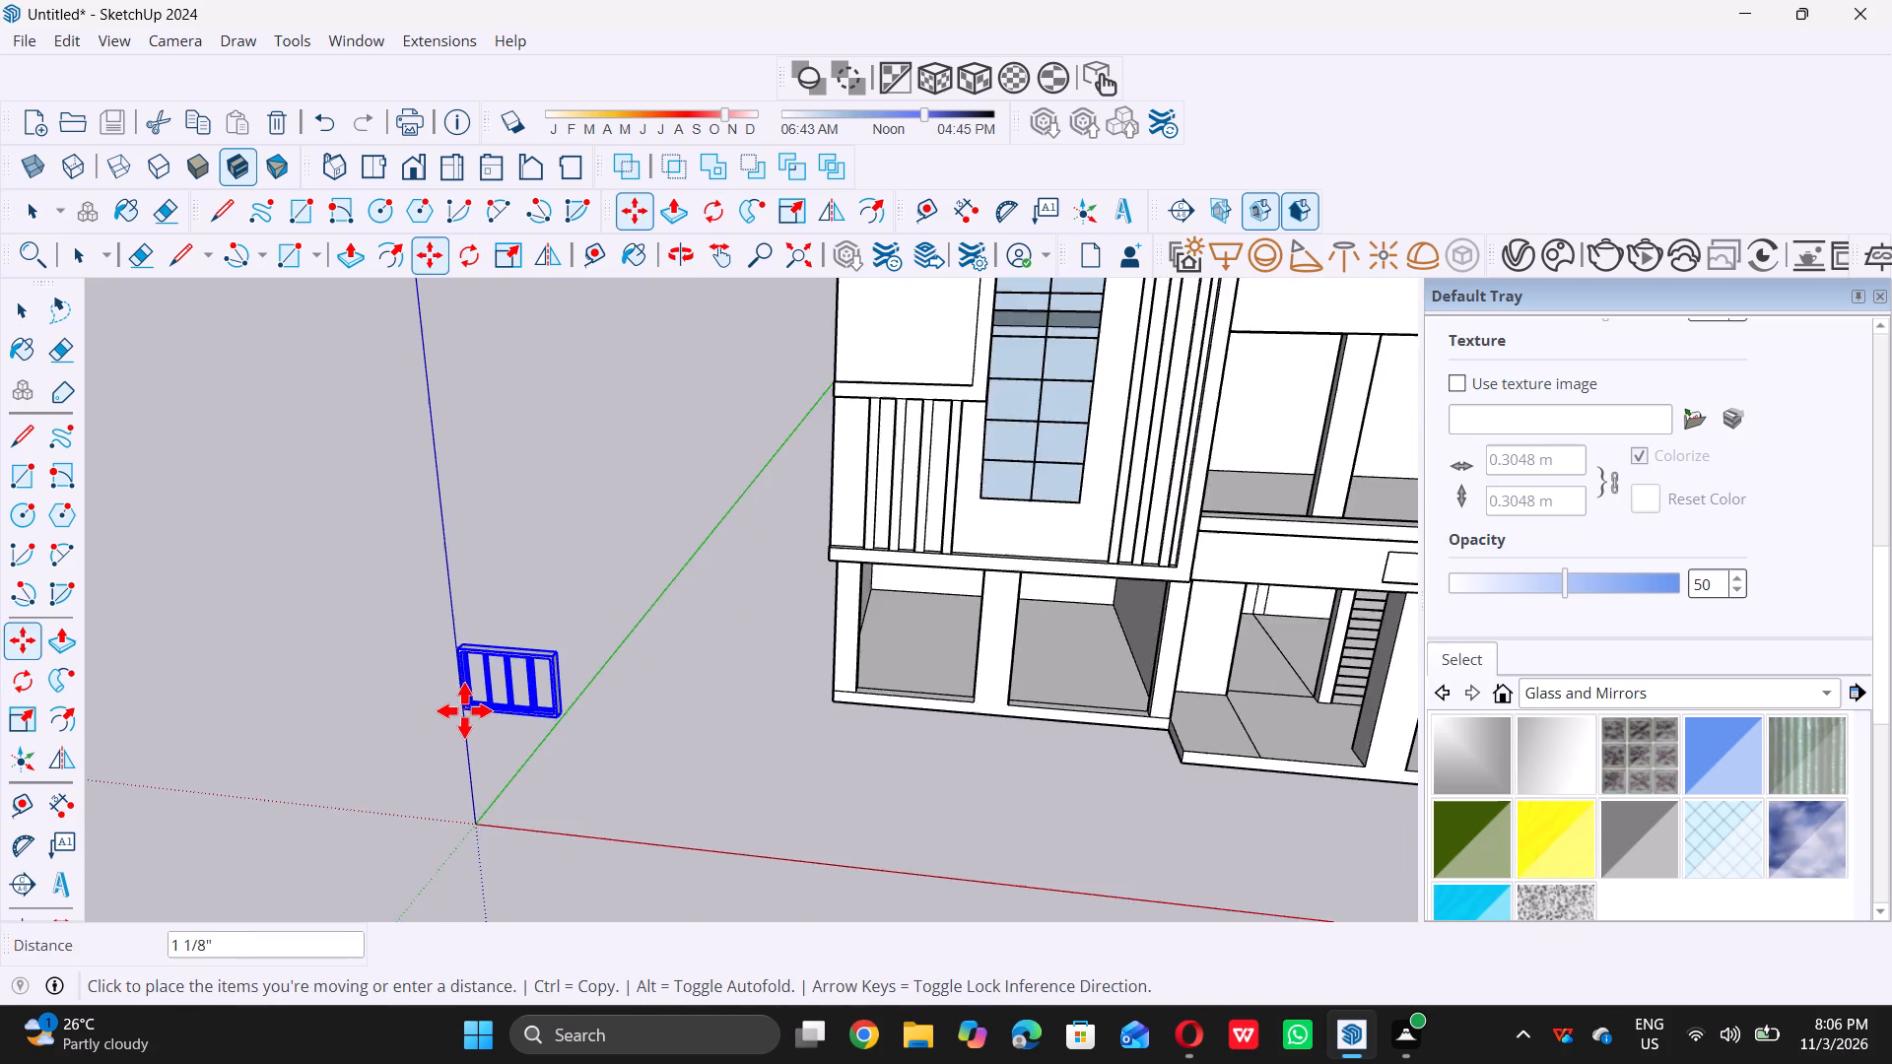
{"action": "scroll", "coordinate": [464, 710], "scroll_direction": "down", "scroll_amount": 9}
{"action": "scroll", "coordinate": [785, 625], "scroll_direction": "up", "scroll_amount": 1}
{"action": "middle_click_drag", "start_coordinate": [785, 625], "coordinate": [739, 662]}
{"action": "scroll", "coordinate": [744, 639], "scroll_direction": "up", "scroll_amount": 17}
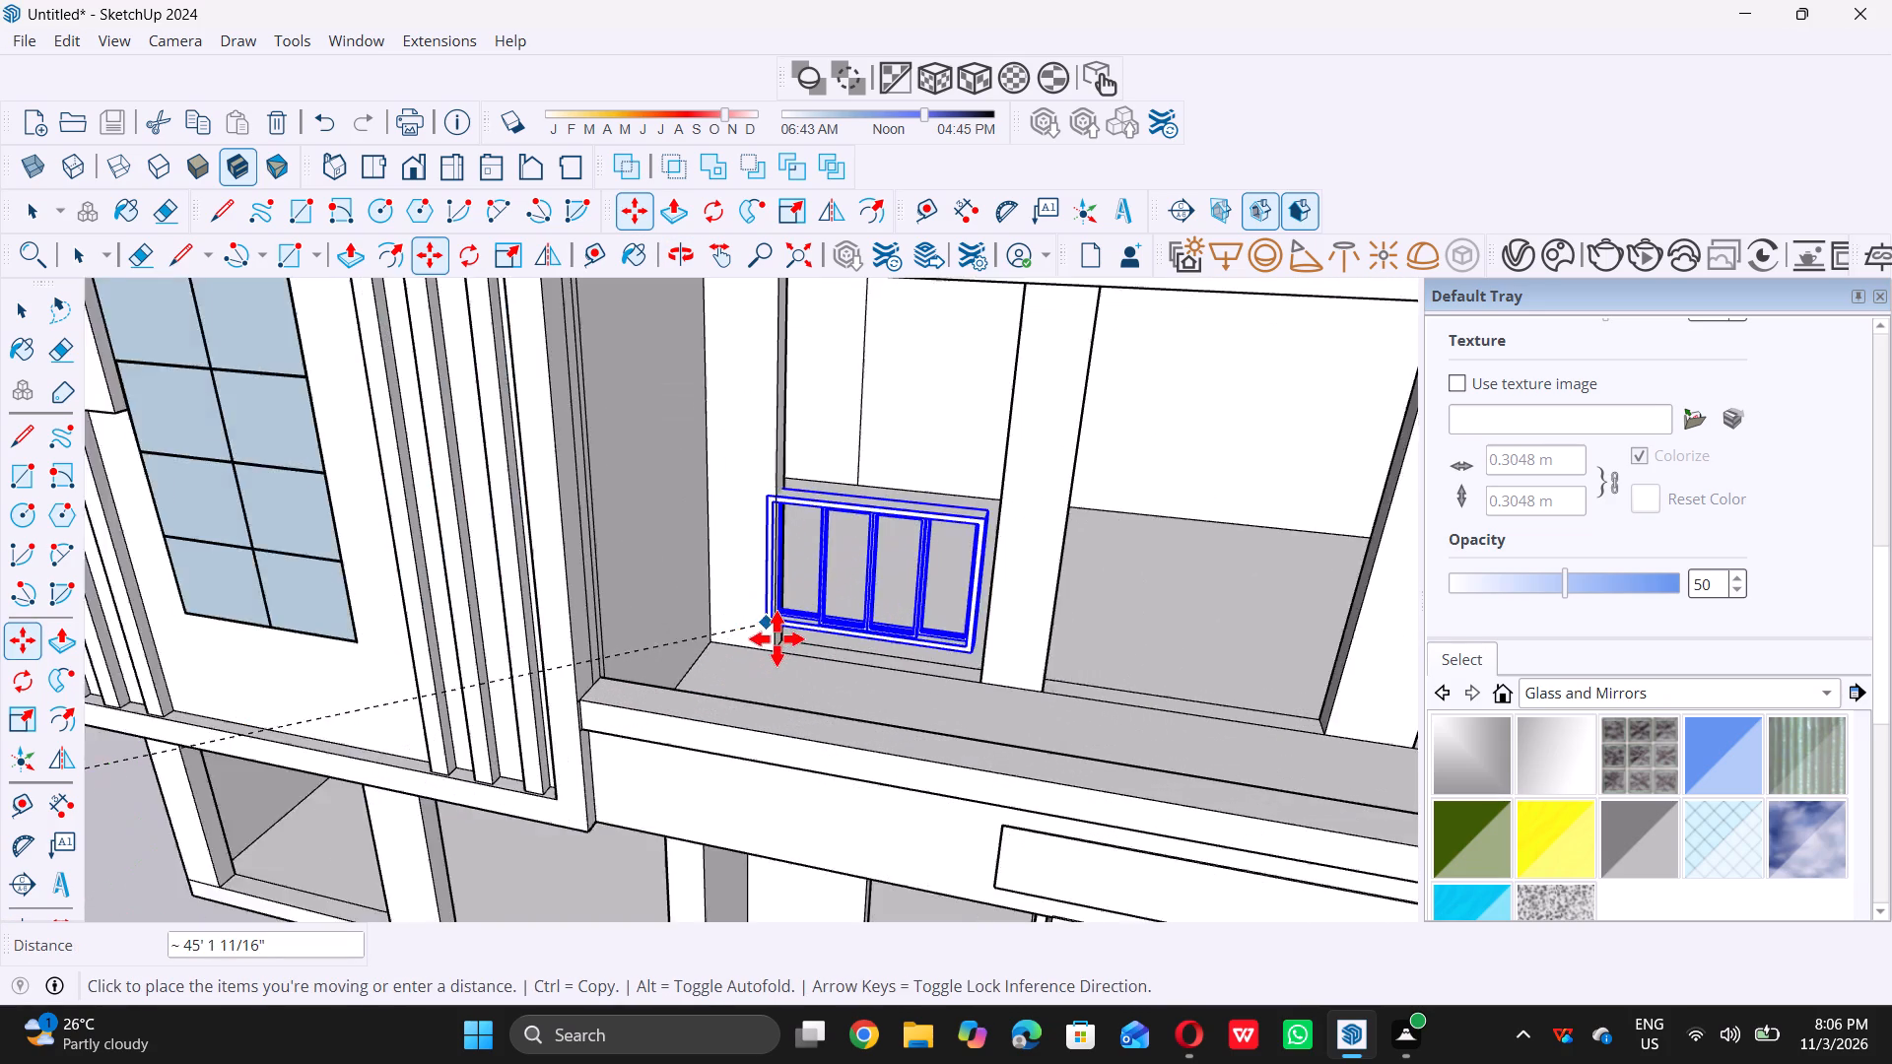
{"action": "scroll", "coordinate": [780, 644], "scroll_direction": "up", "scroll_amount": 15}
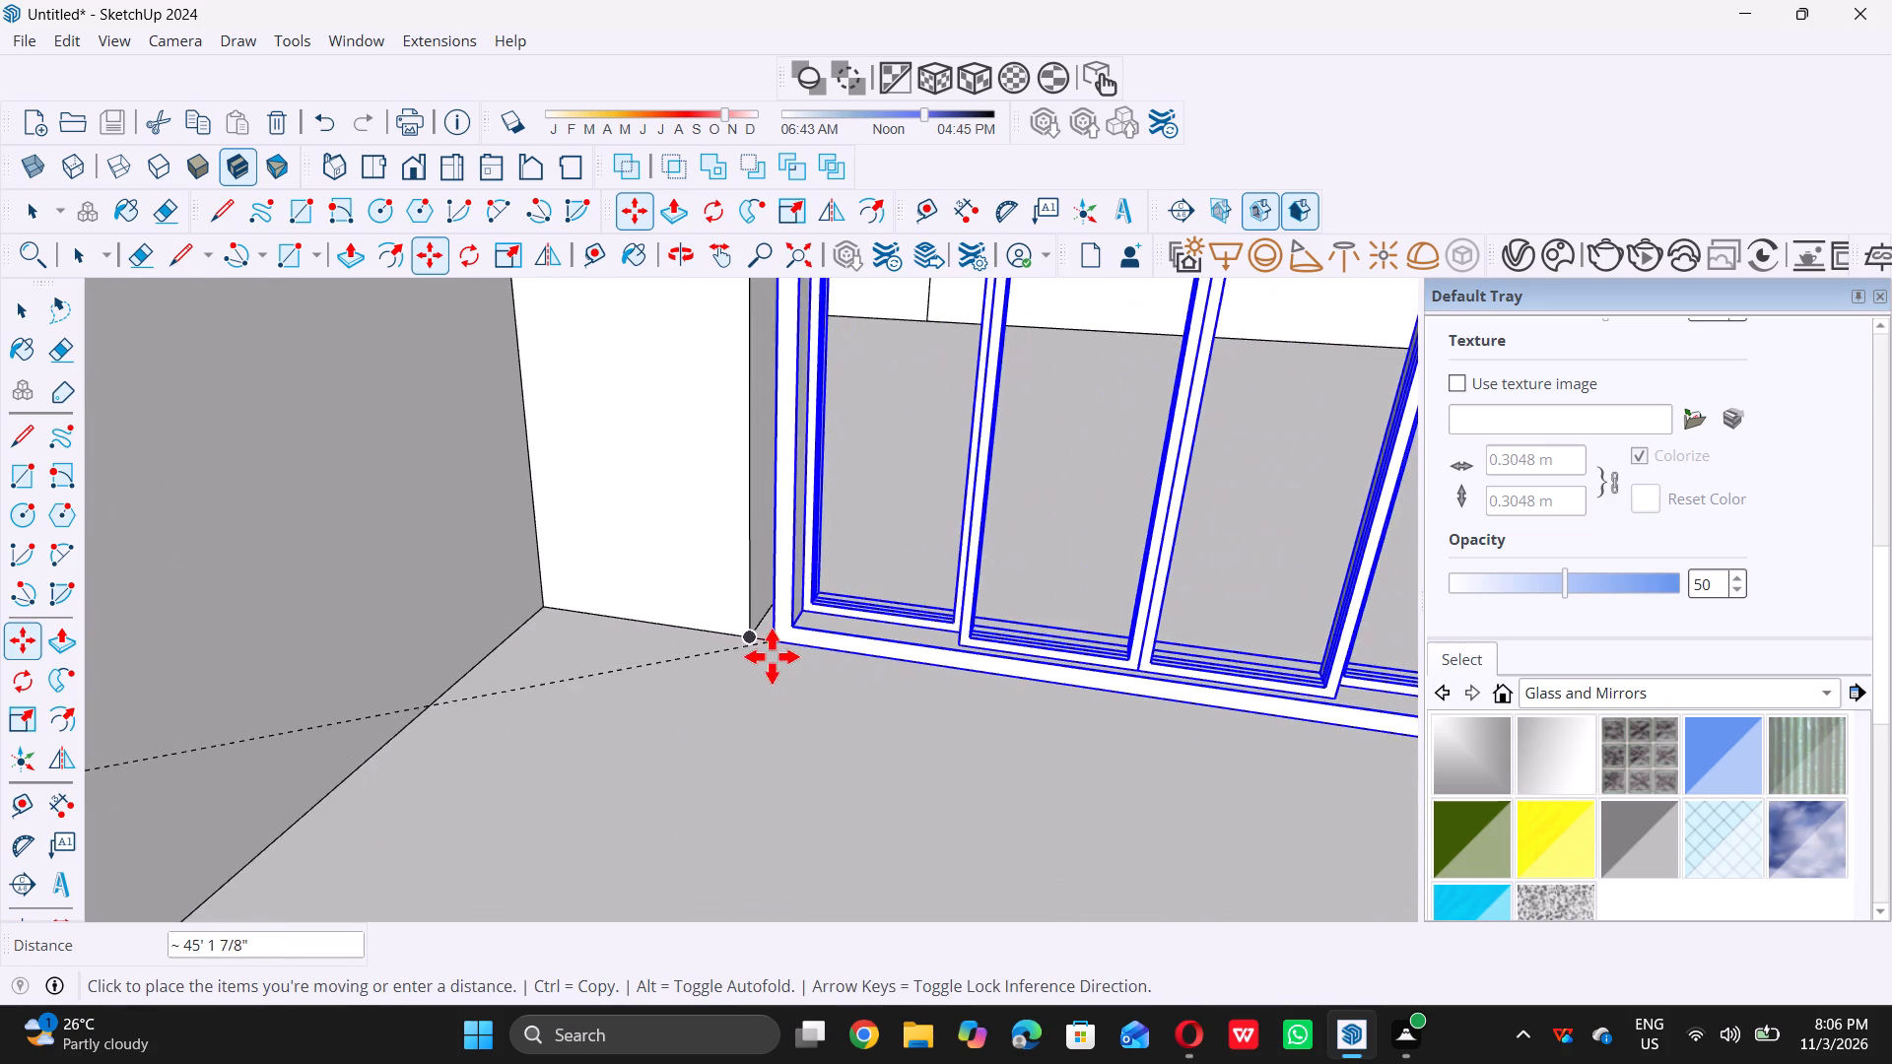
{"action": "scroll", "coordinate": [772, 656], "scroll_direction": "up", "scroll_amount": 6}
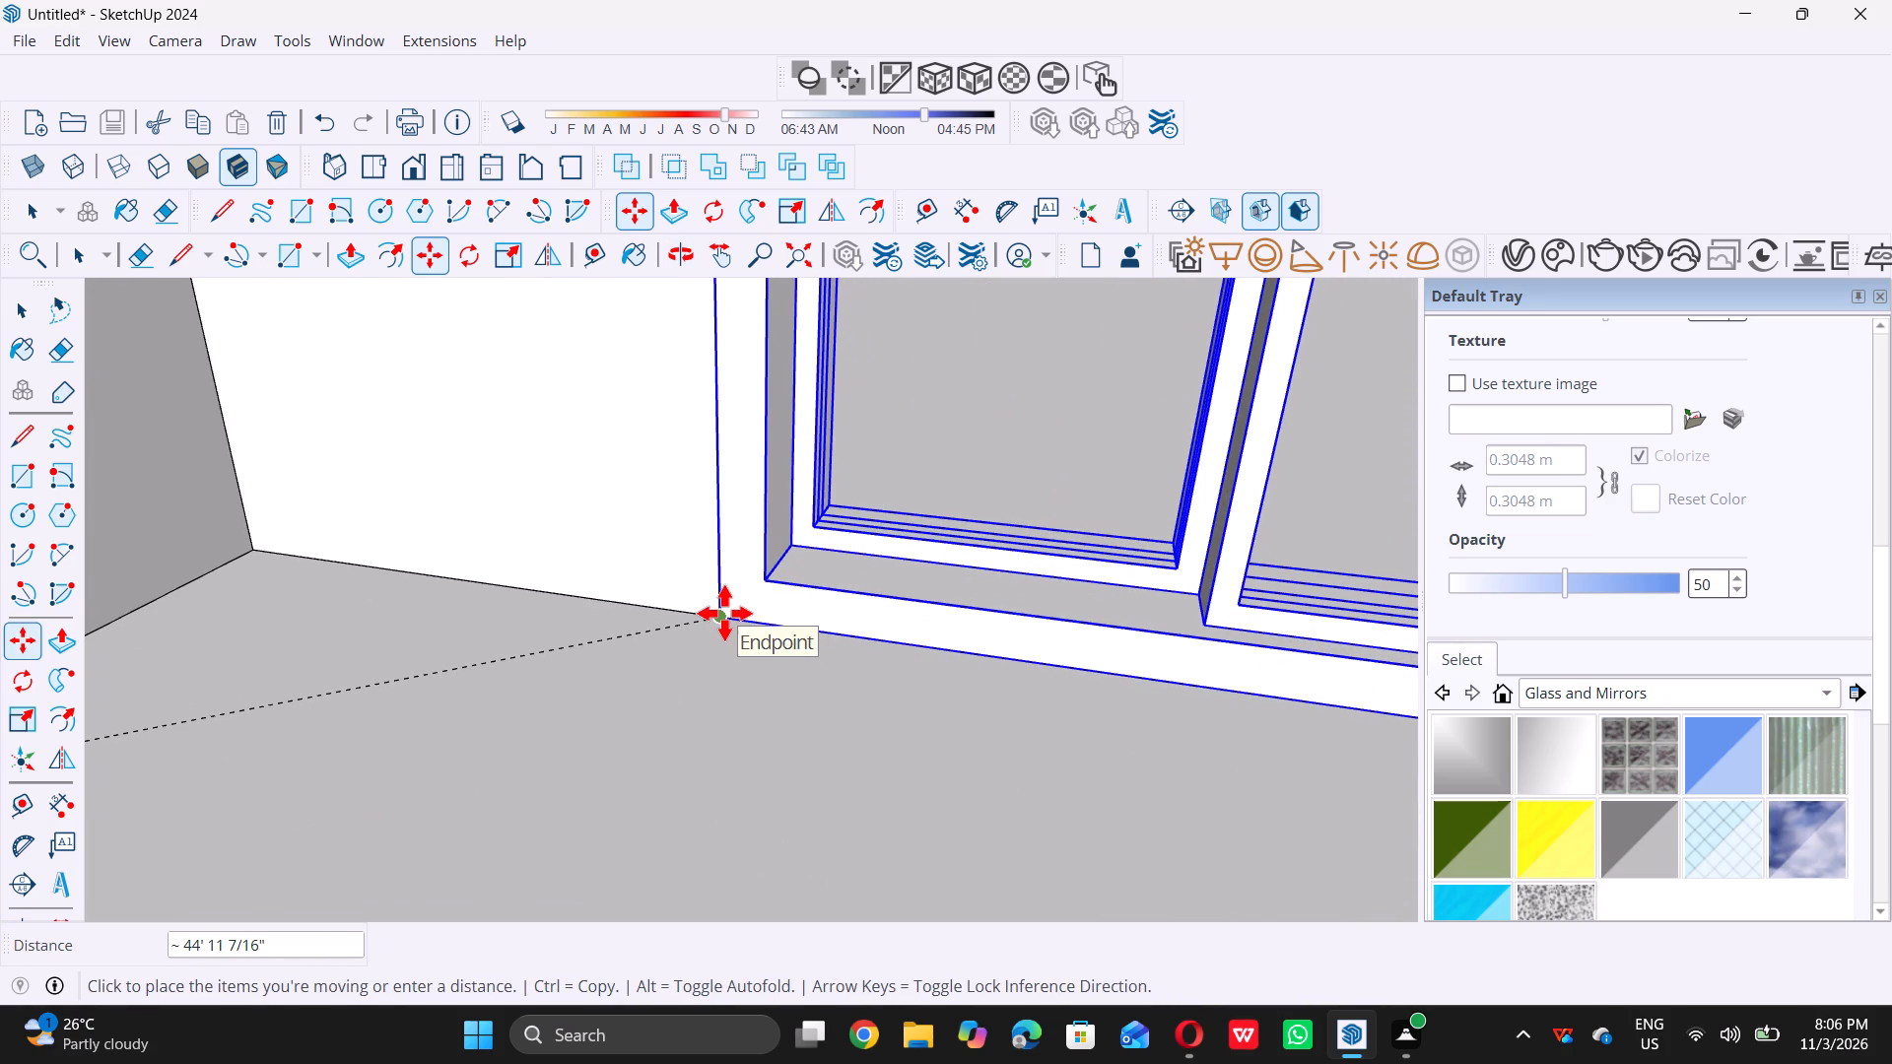
{"action": "left_click", "coordinate": [722, 613]}
Shift the window slightly so it sits inset behind the front edge of the first opening.
{"action": "left_click", "coordinate": [722, 615]}
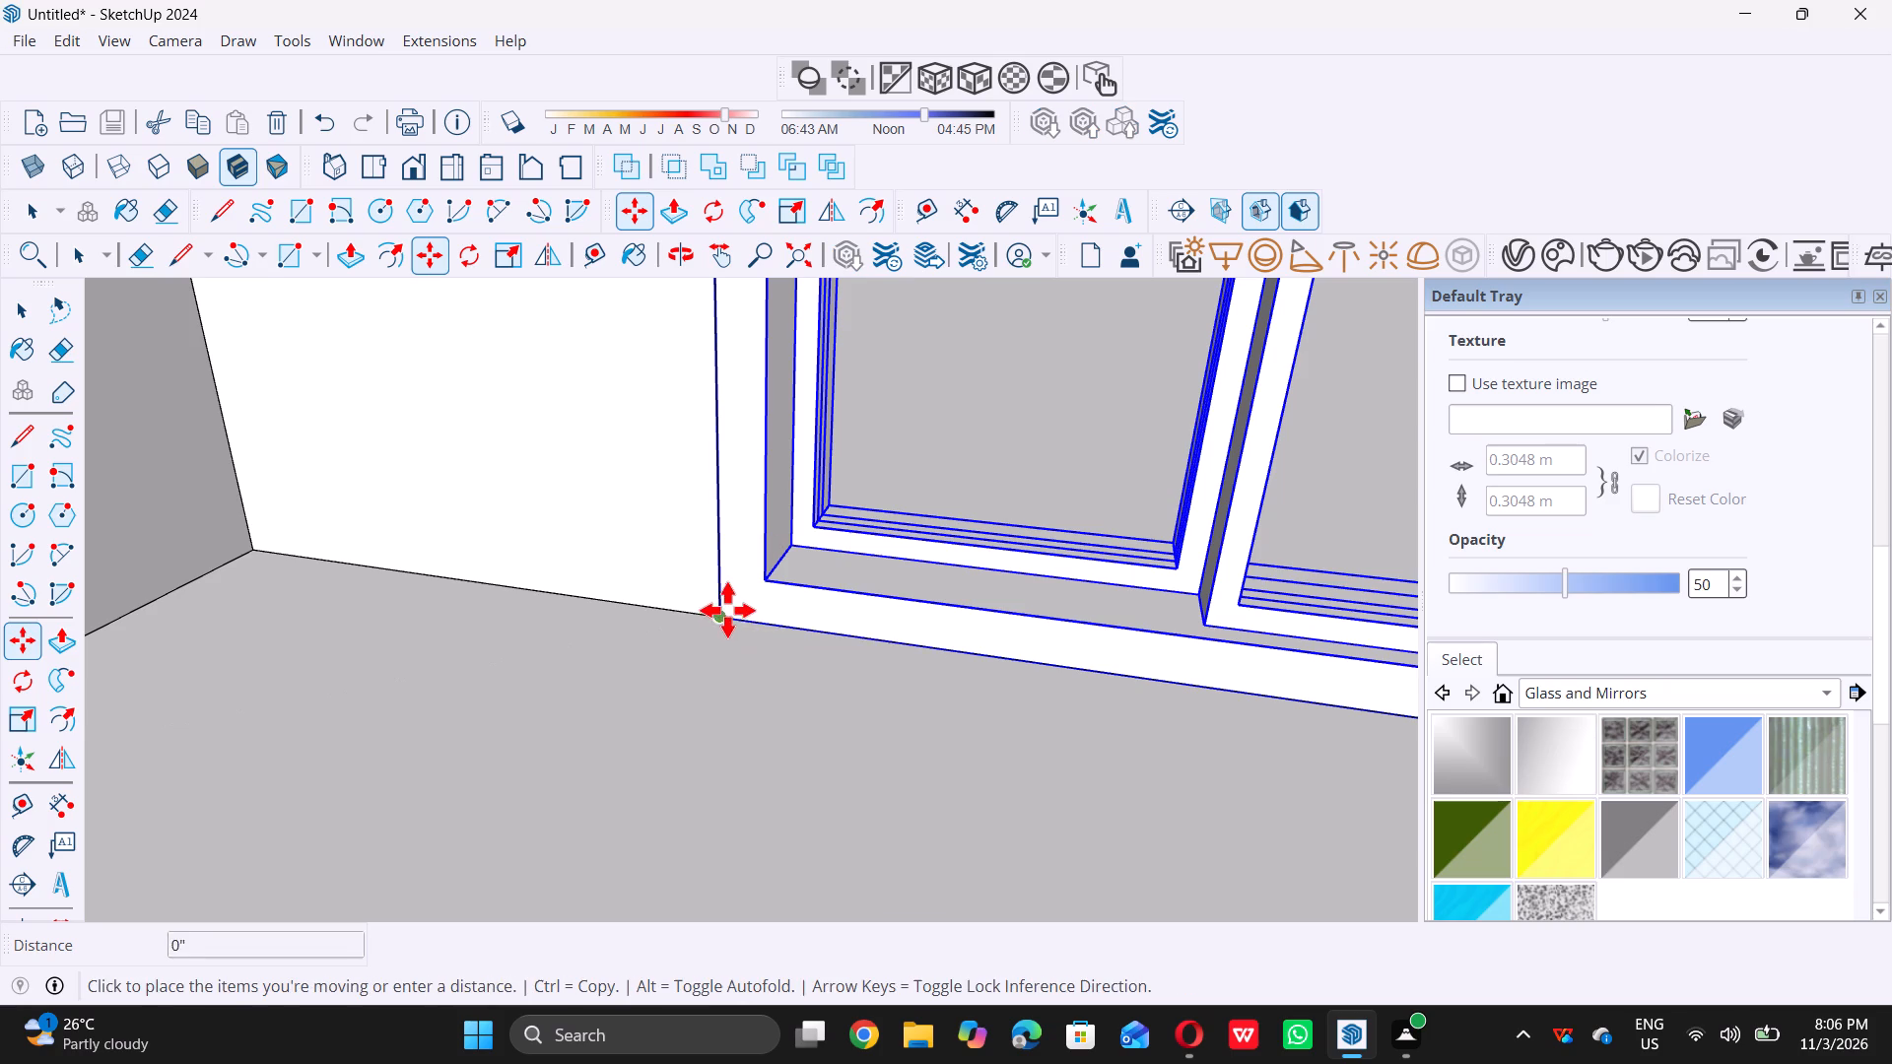
{"action": "left_click", "coordinate": [743, 583]}
{"action": "scroll", "coordinate": [743, 583], "scroll_direction": "down", "scroll_amount": 7}
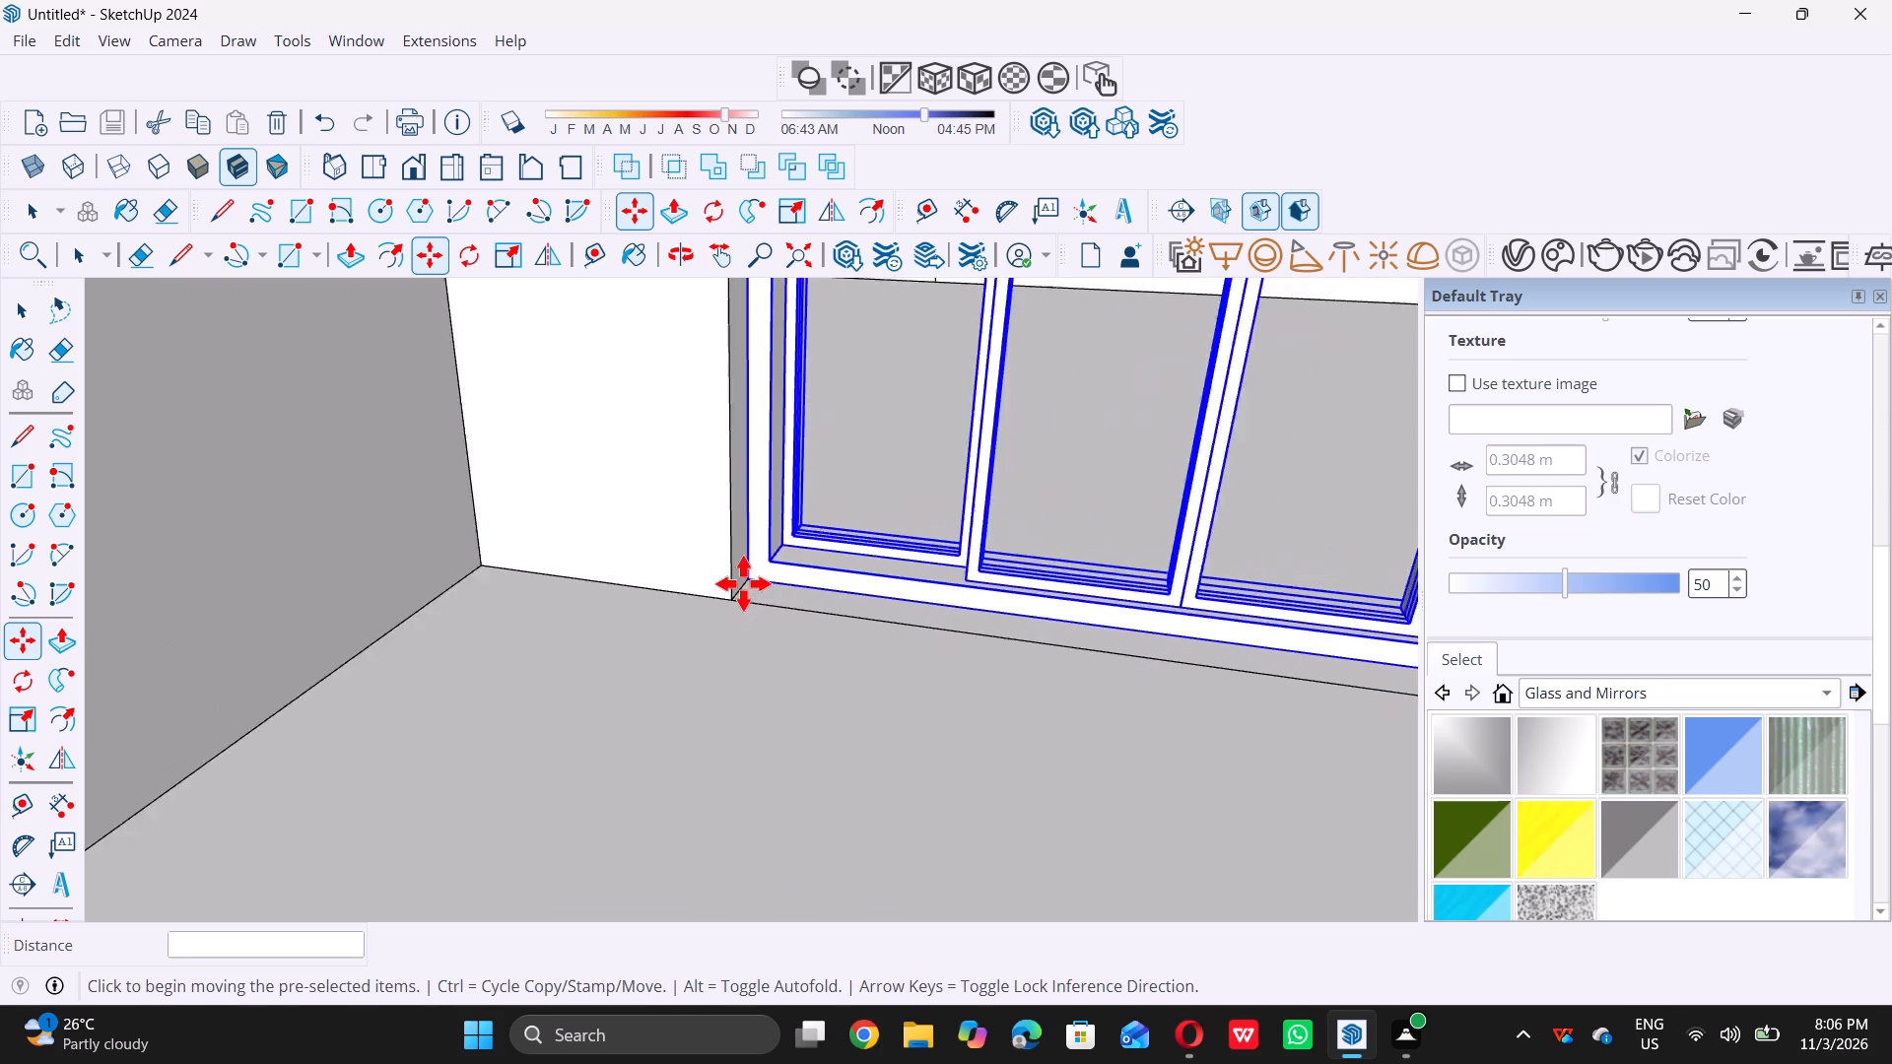
{"action": "scroll", "coordinate": [743, 583], "scroll_direction": "down", "scroll_amount": 15}
{"action": "scroll", "coordinate": [743, 584], "scroll_direction": "down", "scroll_amount": 6}
{"action": "key", "text": "space"}
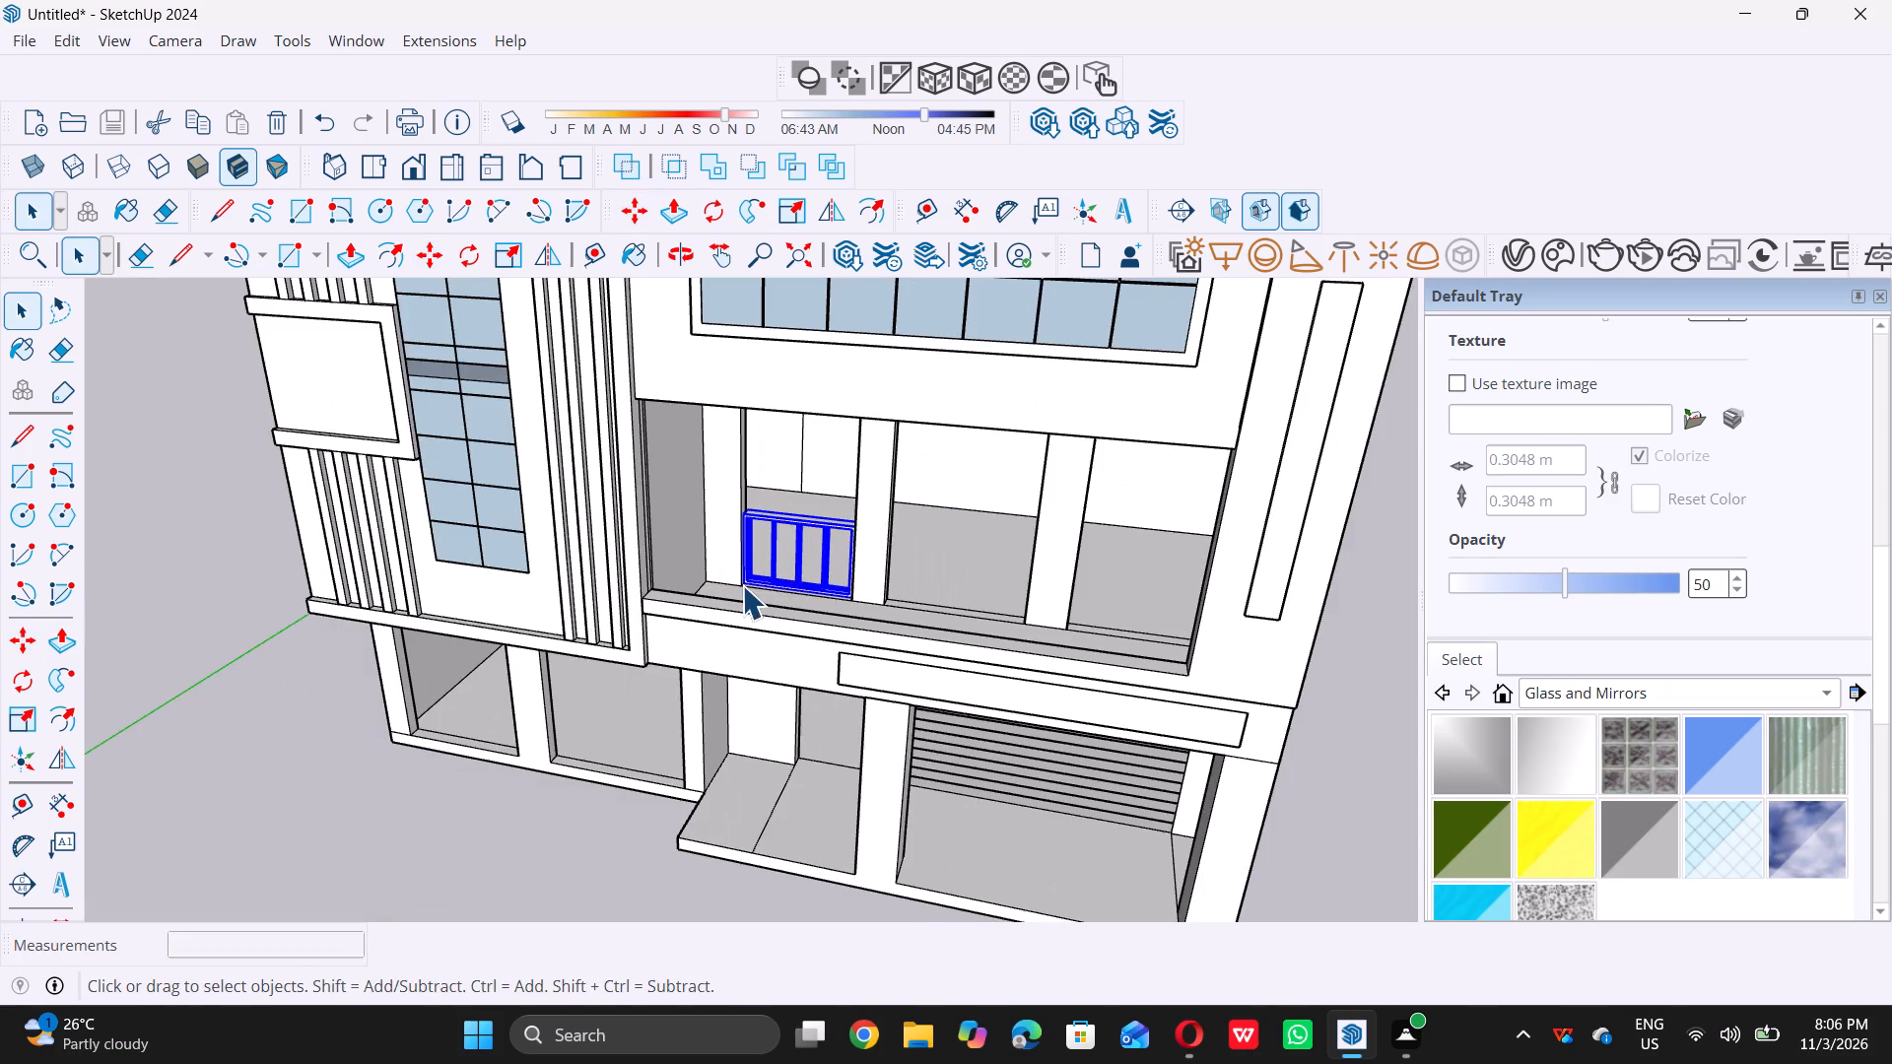
Scale the window's height upward by about 2.89 to reach the top of the first middle-floor opening.
{"action": "scroll", "coordinate": [742, 585], "scroll_direction": "down", "scroll_amount": 6}
{"action": "middle_click_drag", "start_coordinate": [756, 629], "coordinate": [803, 495]}
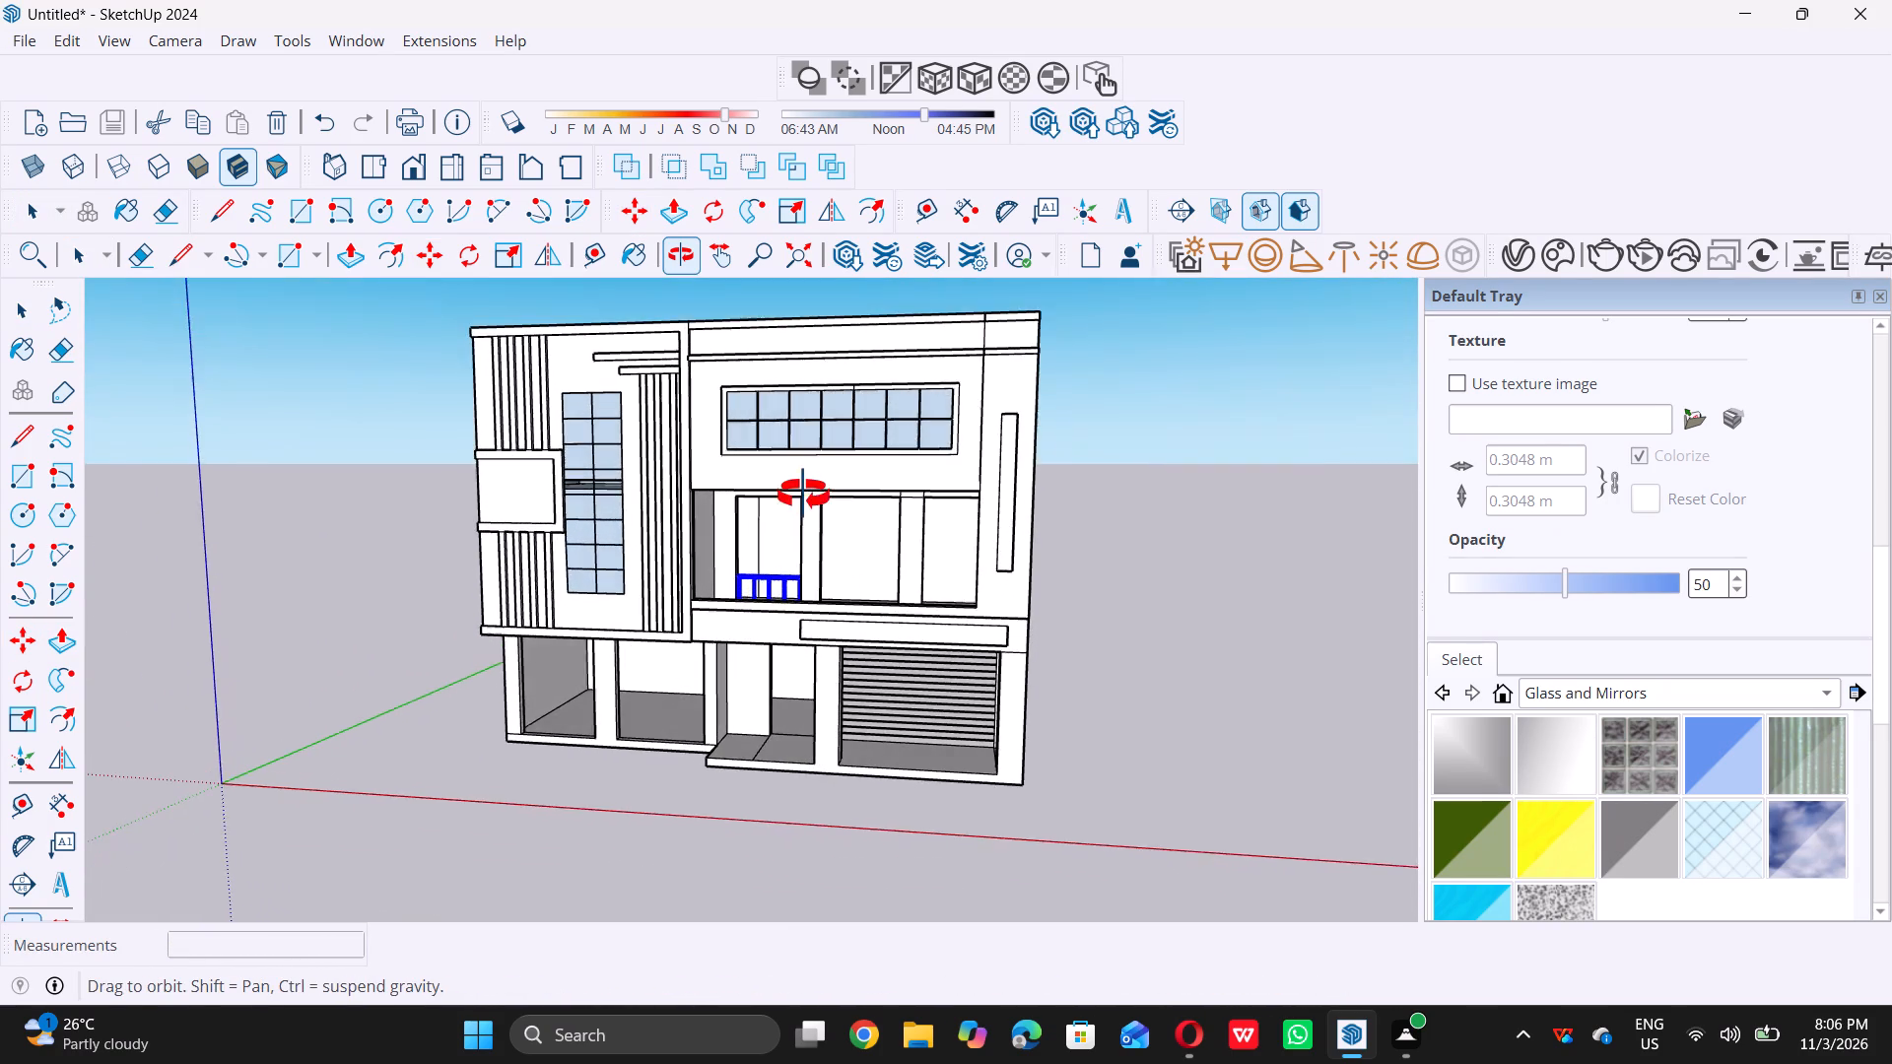
{"action": "middle_click_drag", "start_coordinate": [803, 495], "coordinate": [818, 480]}
{"action": "scroll", "coordinate": [820, 483], "scroll_direction": "up", "scroll_amount": 9}
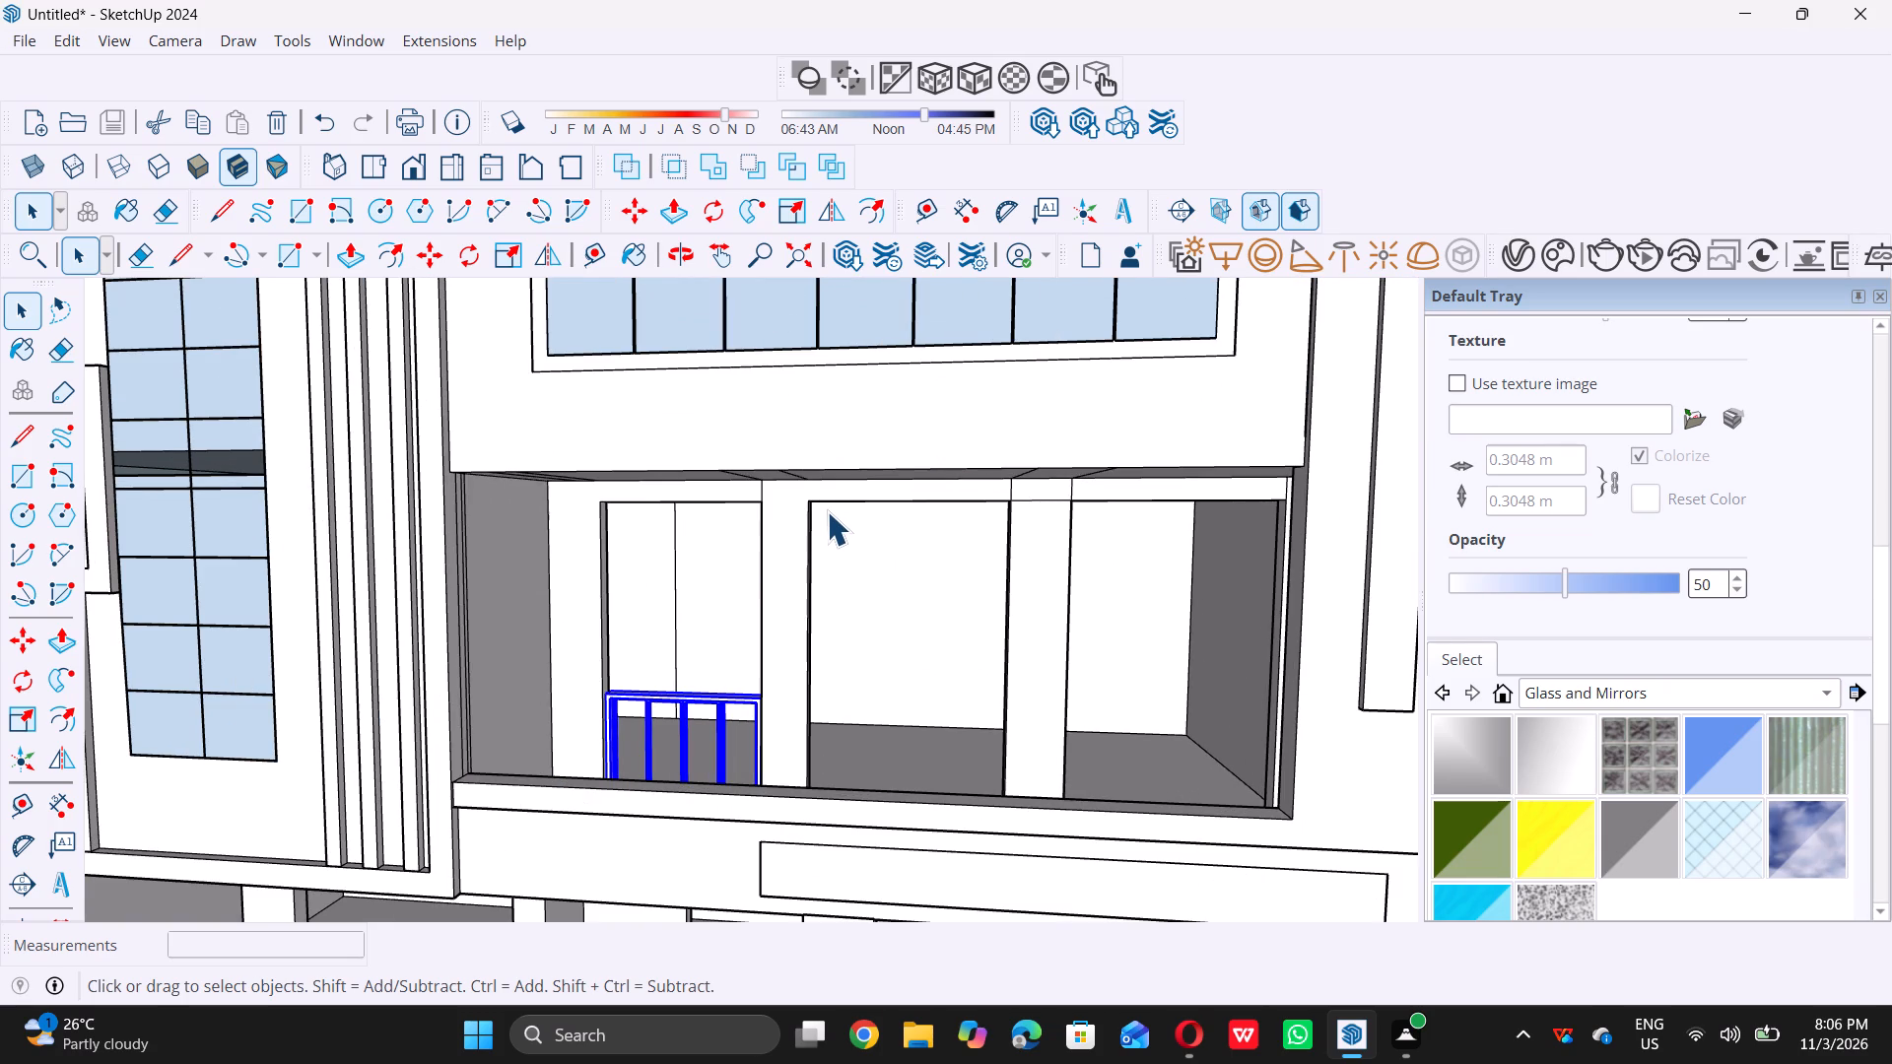
{"action": "scroll", "coordinate": [827, 521], "scroll_direction": "down", "scroll_amount": 5}
{"action": "middle_click_drag", "start_coordinate": [801, 543], "coordinate": [734, 598]}
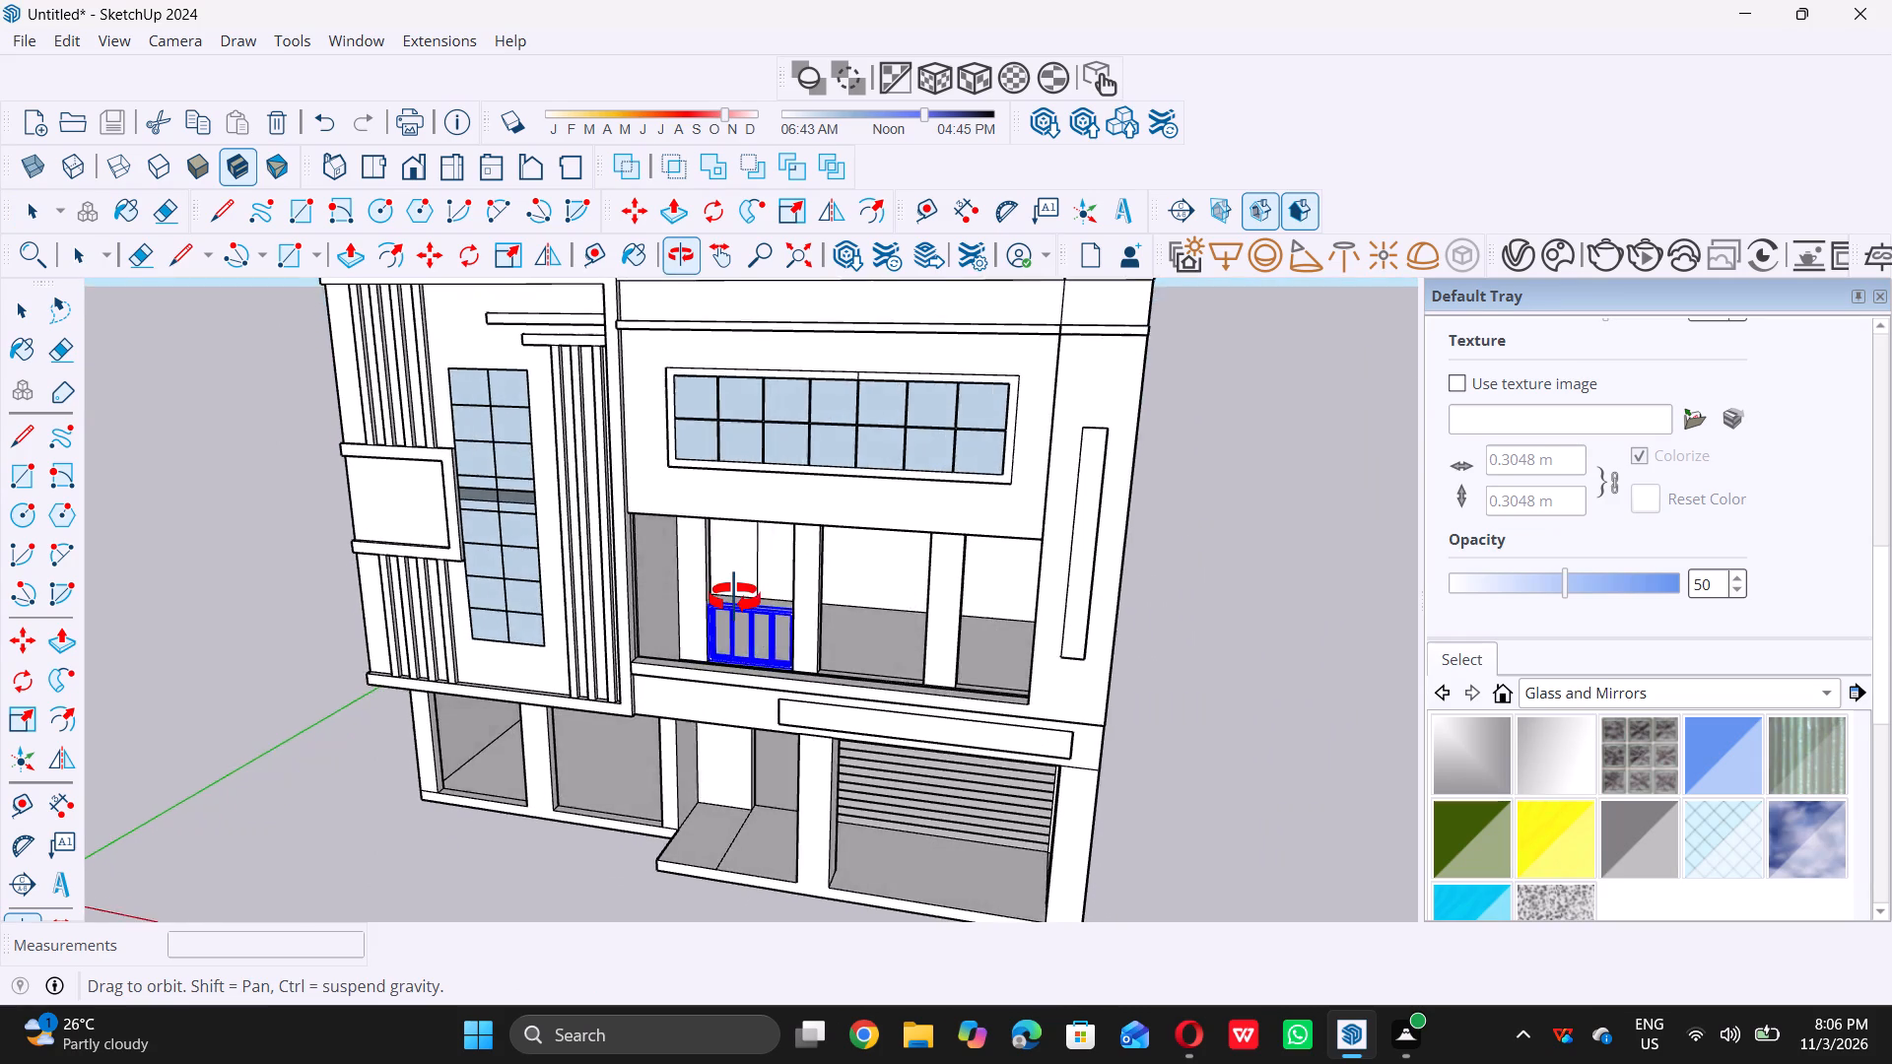
{"action": "middle_click_drag", "start_coordinate": [734, 598], "coordinate": [731, 585]}
{"action": "scroll", "coordinate": [755, 622], "scroll_direction": "up", "scroll_amount": 6}
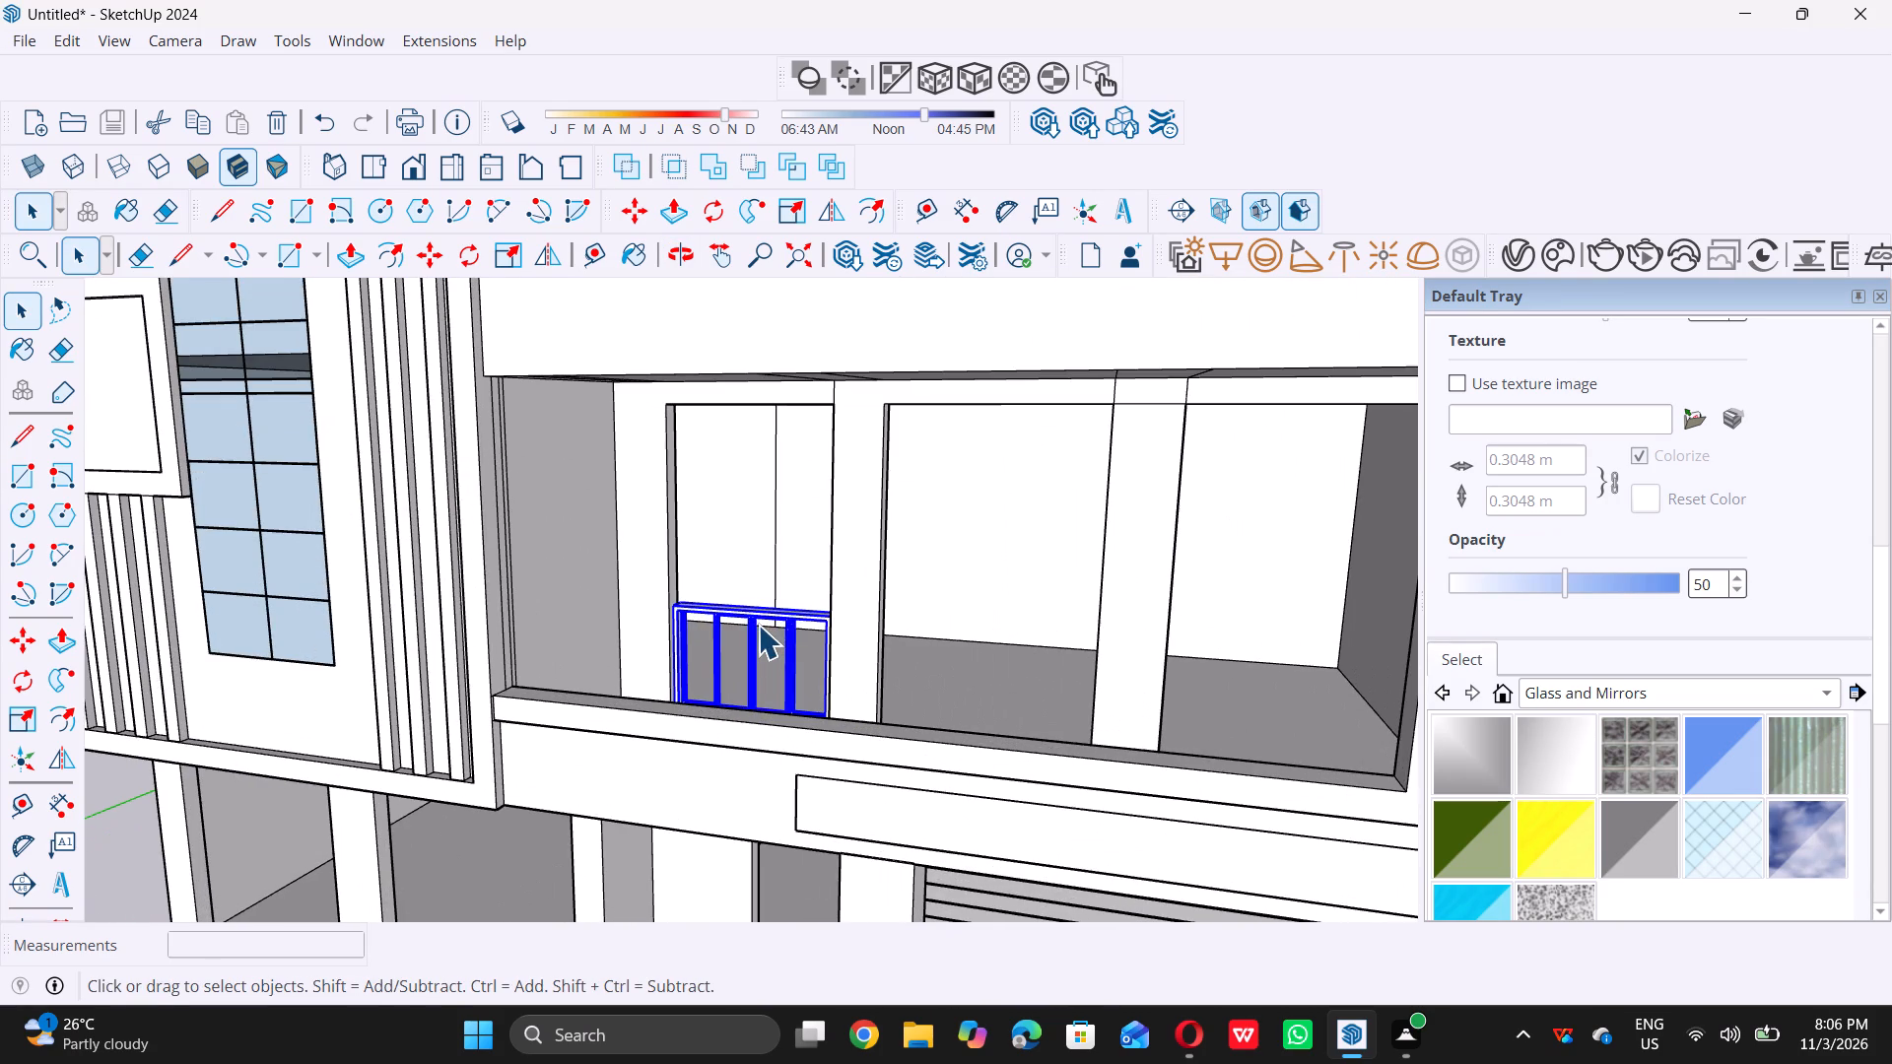
{"action": "scroll", "coordinate": [759, 622], "scroll_direction": "up", "scroll_amount": 7}
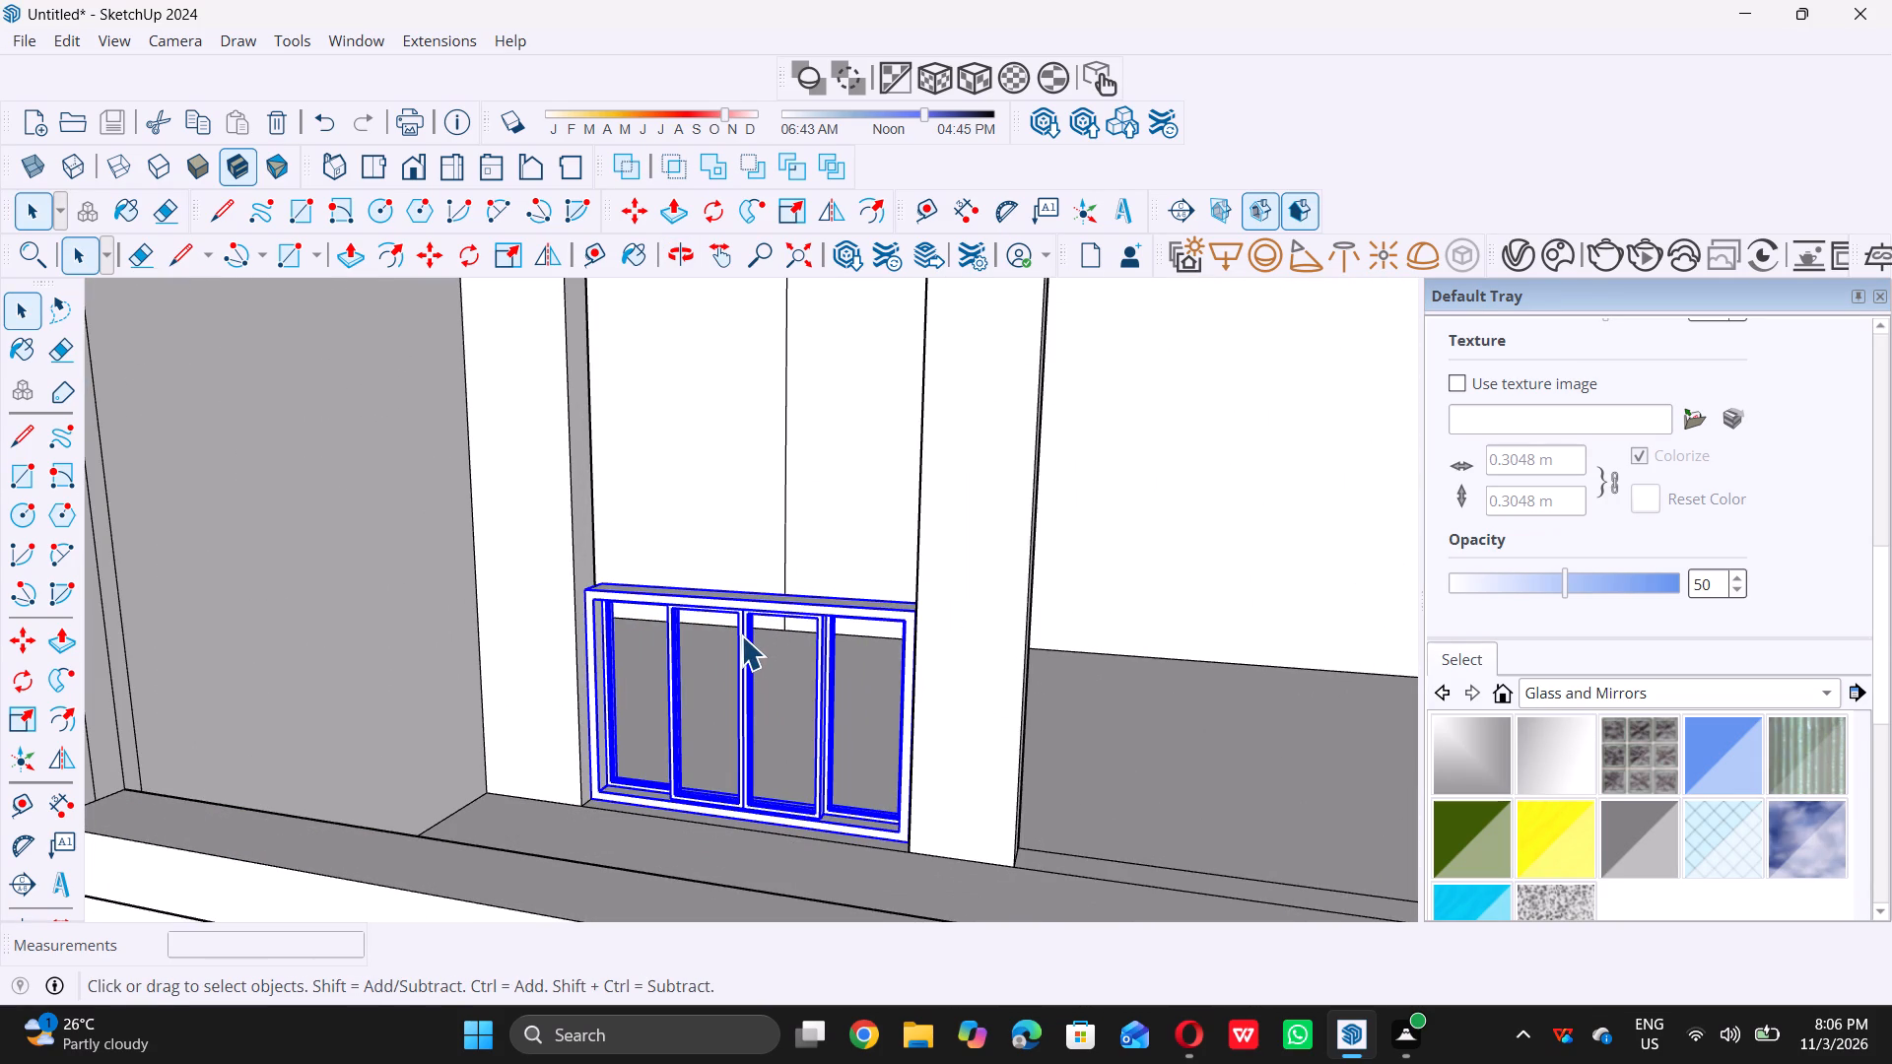
{"action": "key", "text": "s"}
{"action": "scroll", "coordinate": [742, 601], "scroll_direction": "up", "scroll_amount": 8}
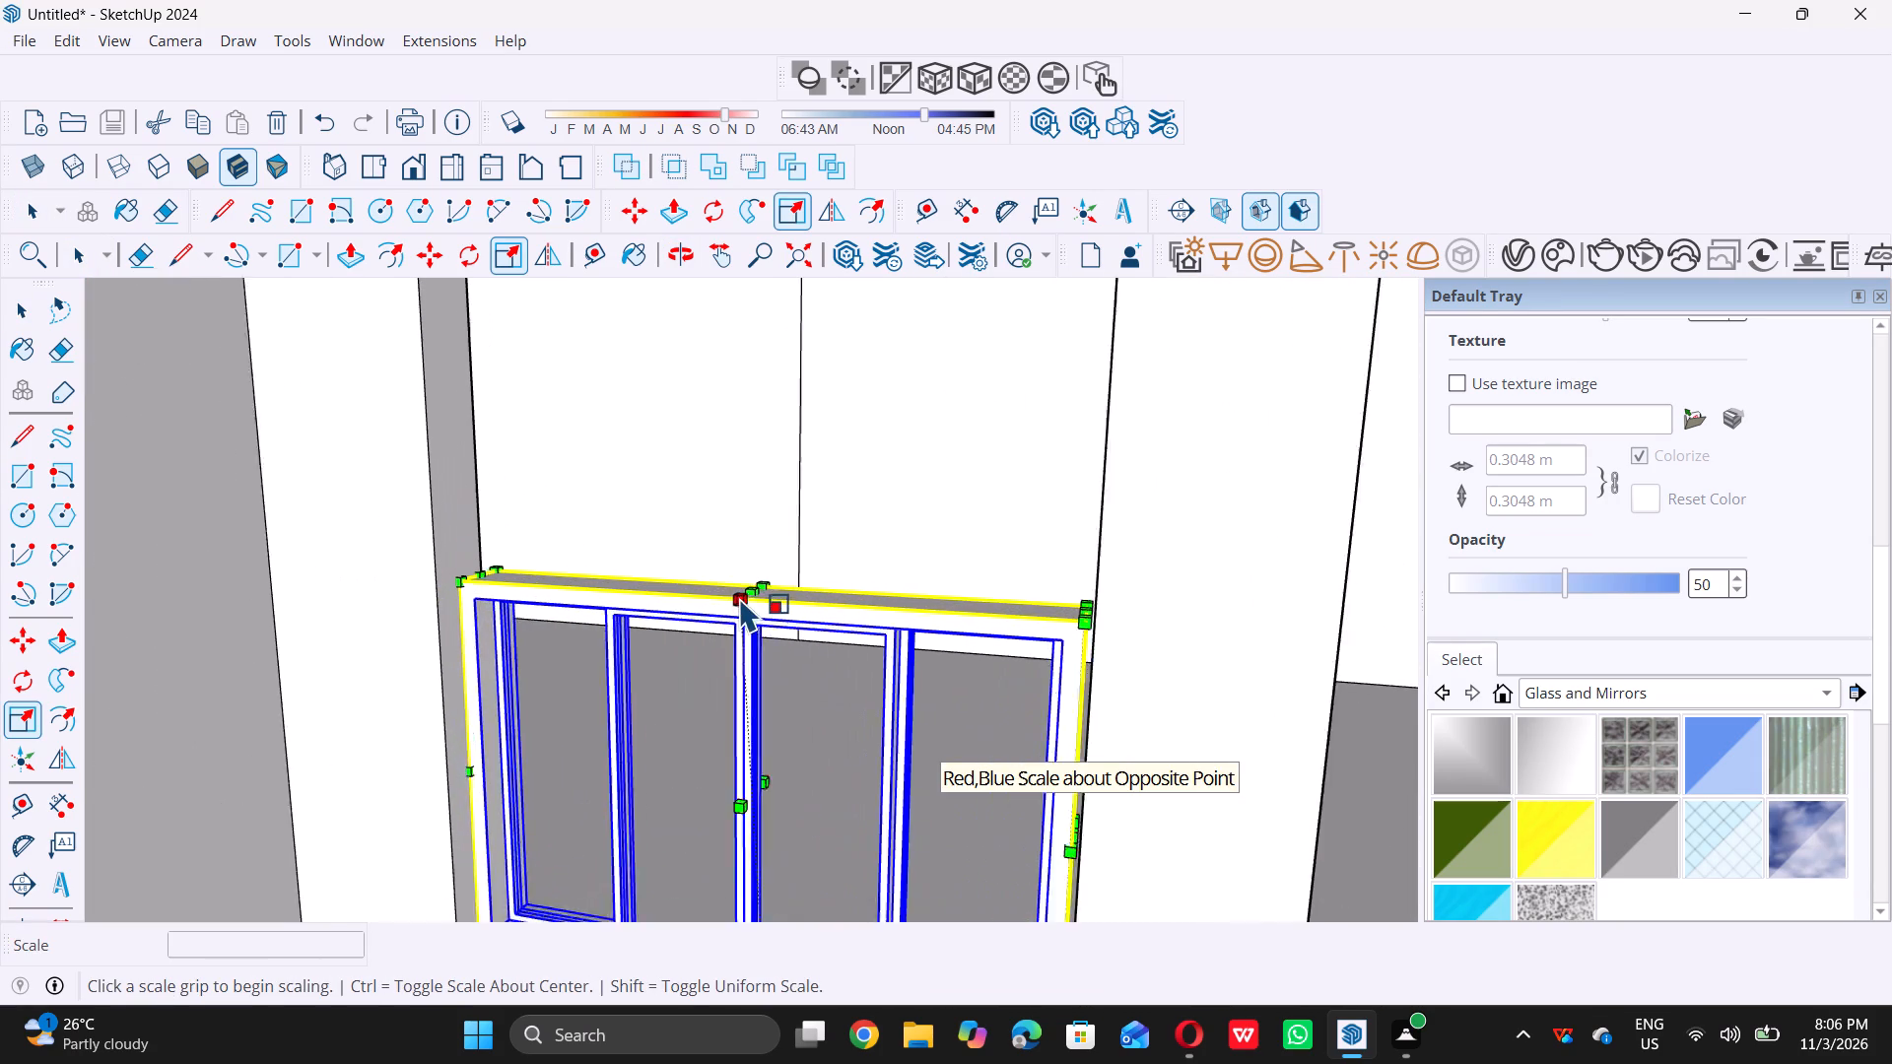
{"action": "scroll", "coordinate": [740, 597], "scroll_direction": "up", "scroll_amount": 7}
{"action": "left_click", "coordinate": [752, 578]}
{"action": "scroll", "coordinate": [752, 578], "scroll_direction": "down", "scroll_amount": 3}
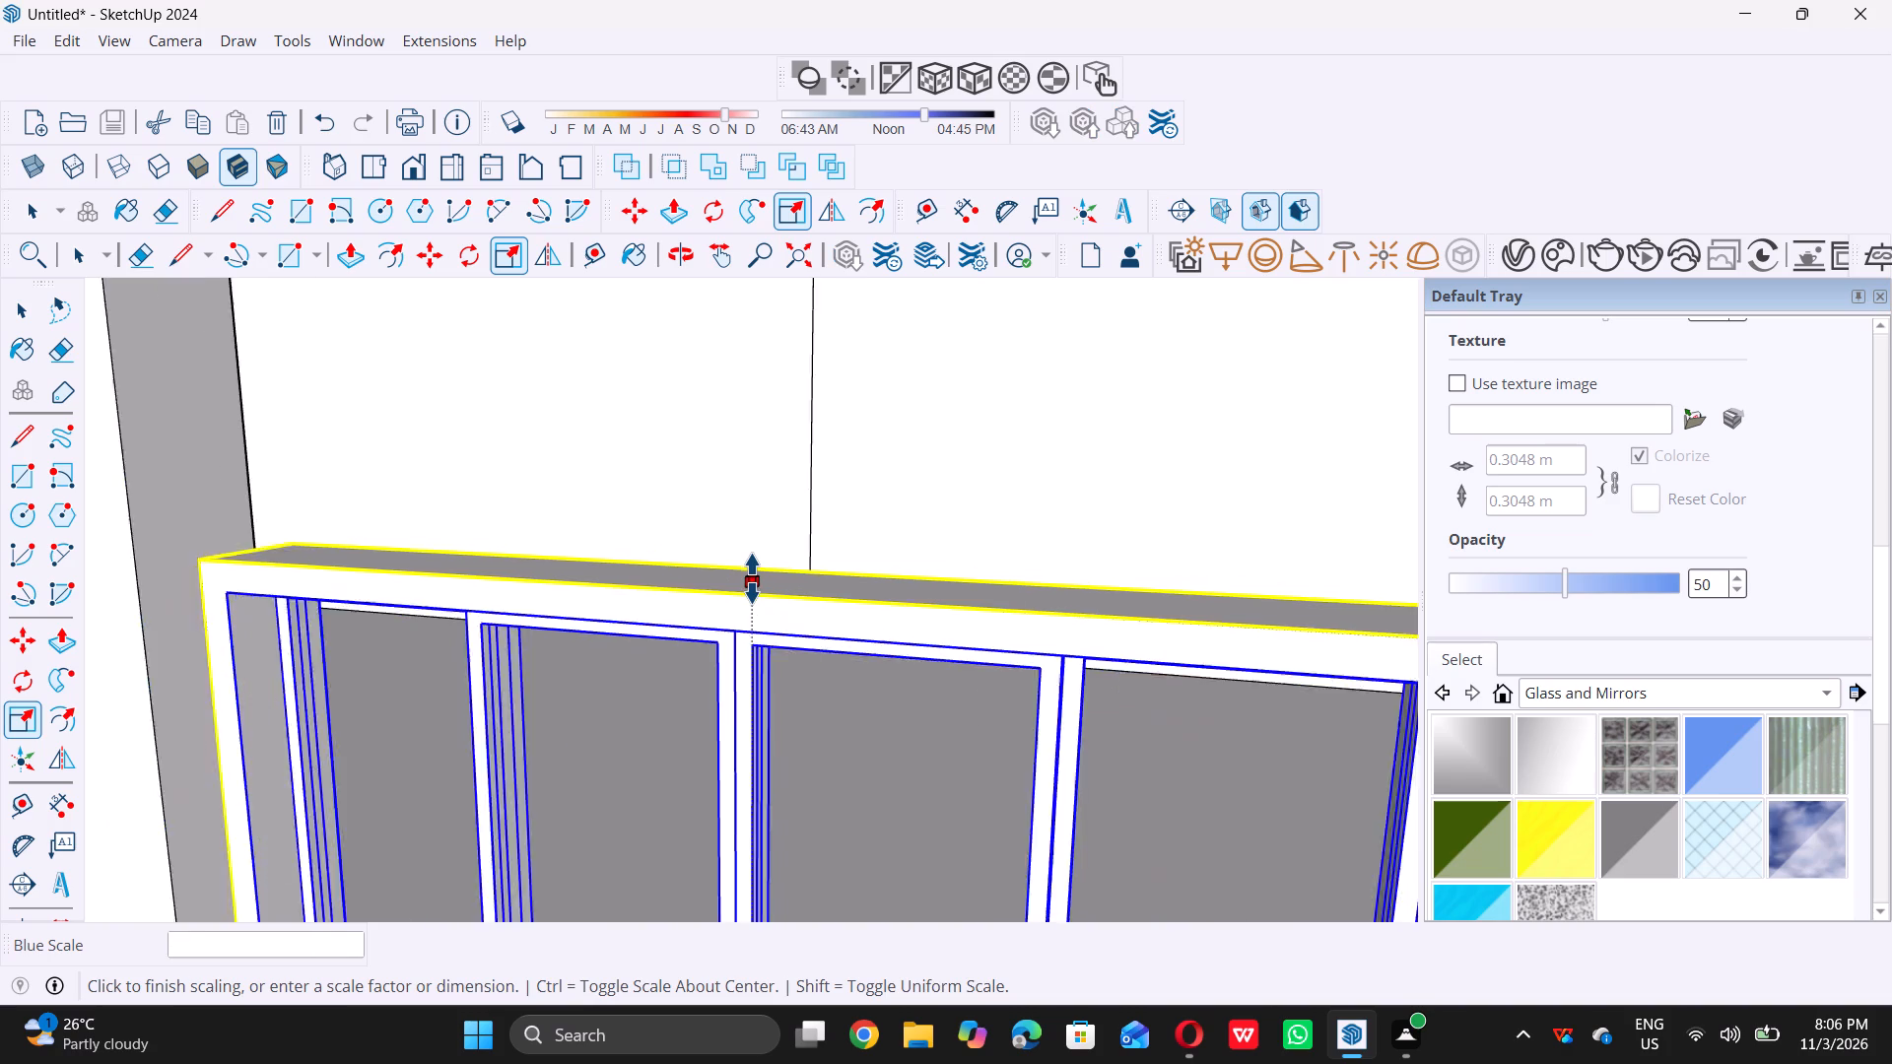
{"action": "scroll", "coordinate": [752, 578], "scroll_direction": "down", "scroll_amount": 20}
{"action": "scroll", "coordinate": [752, 578], "scroll_direction": "down", "scroll_amount": 1}
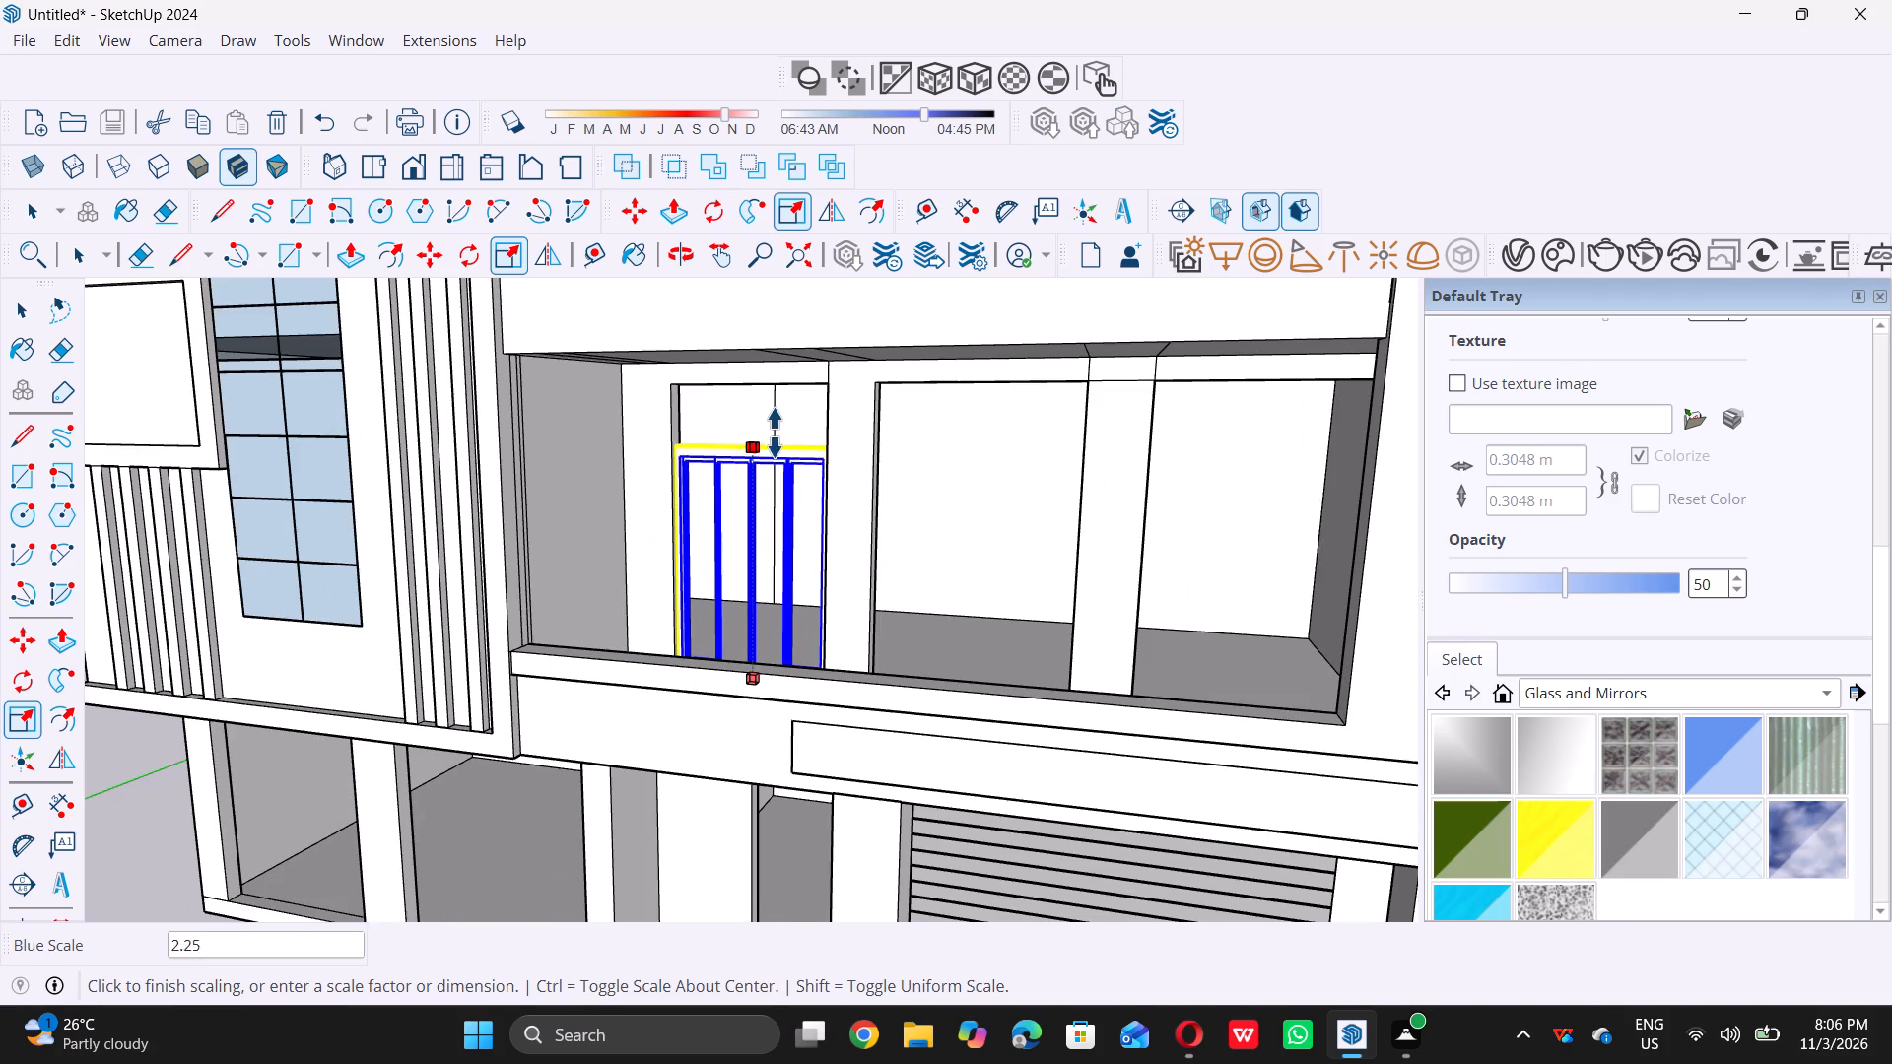
{"action": "scroll", "coordinate": [768, 415], "scroll_direction": "up", "scroll_amount": 3}
{"action": "double_click", "coordinate": [765, 364]}
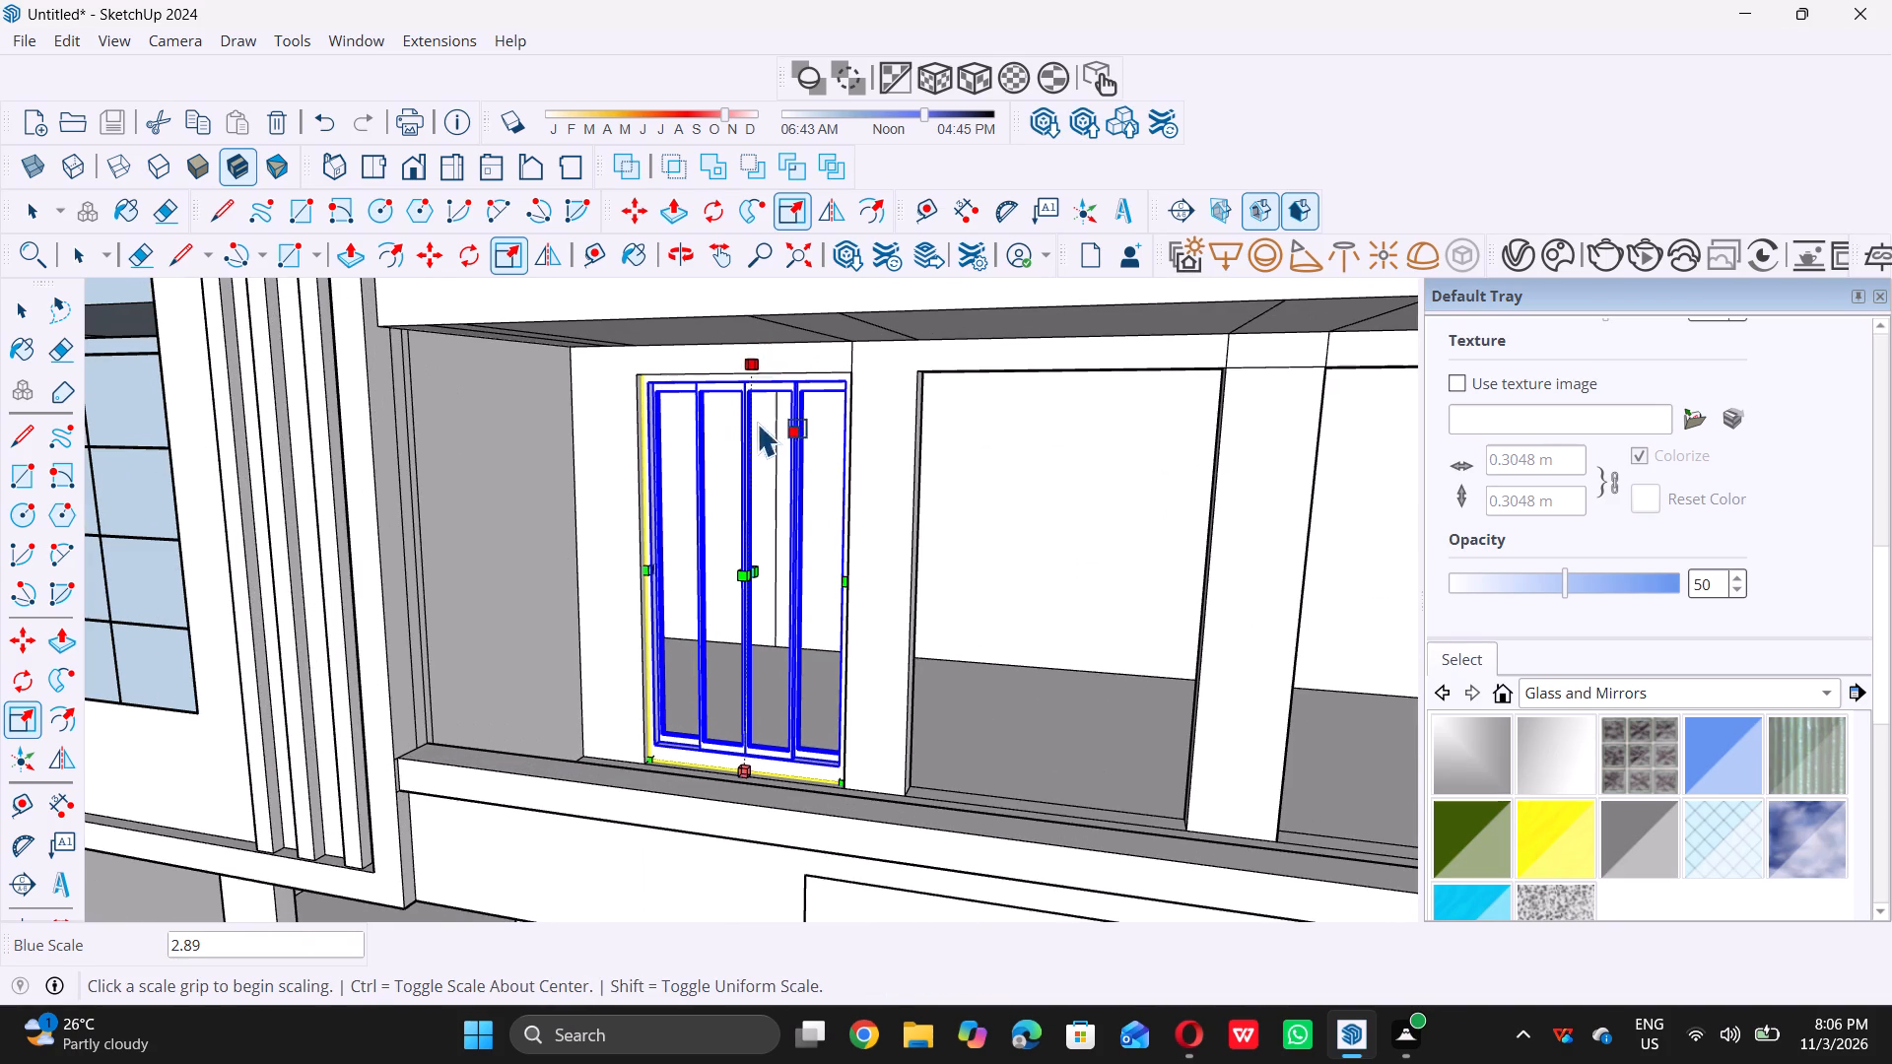
{"action": "key", "text": "space"}
Deselect the stretched window and examine how it fits in the front facade's first middle-floor opening.
{"action": "scroll", "coordinate": [795, 480], "scroll_direction": "down", "scroll_amount": 13}
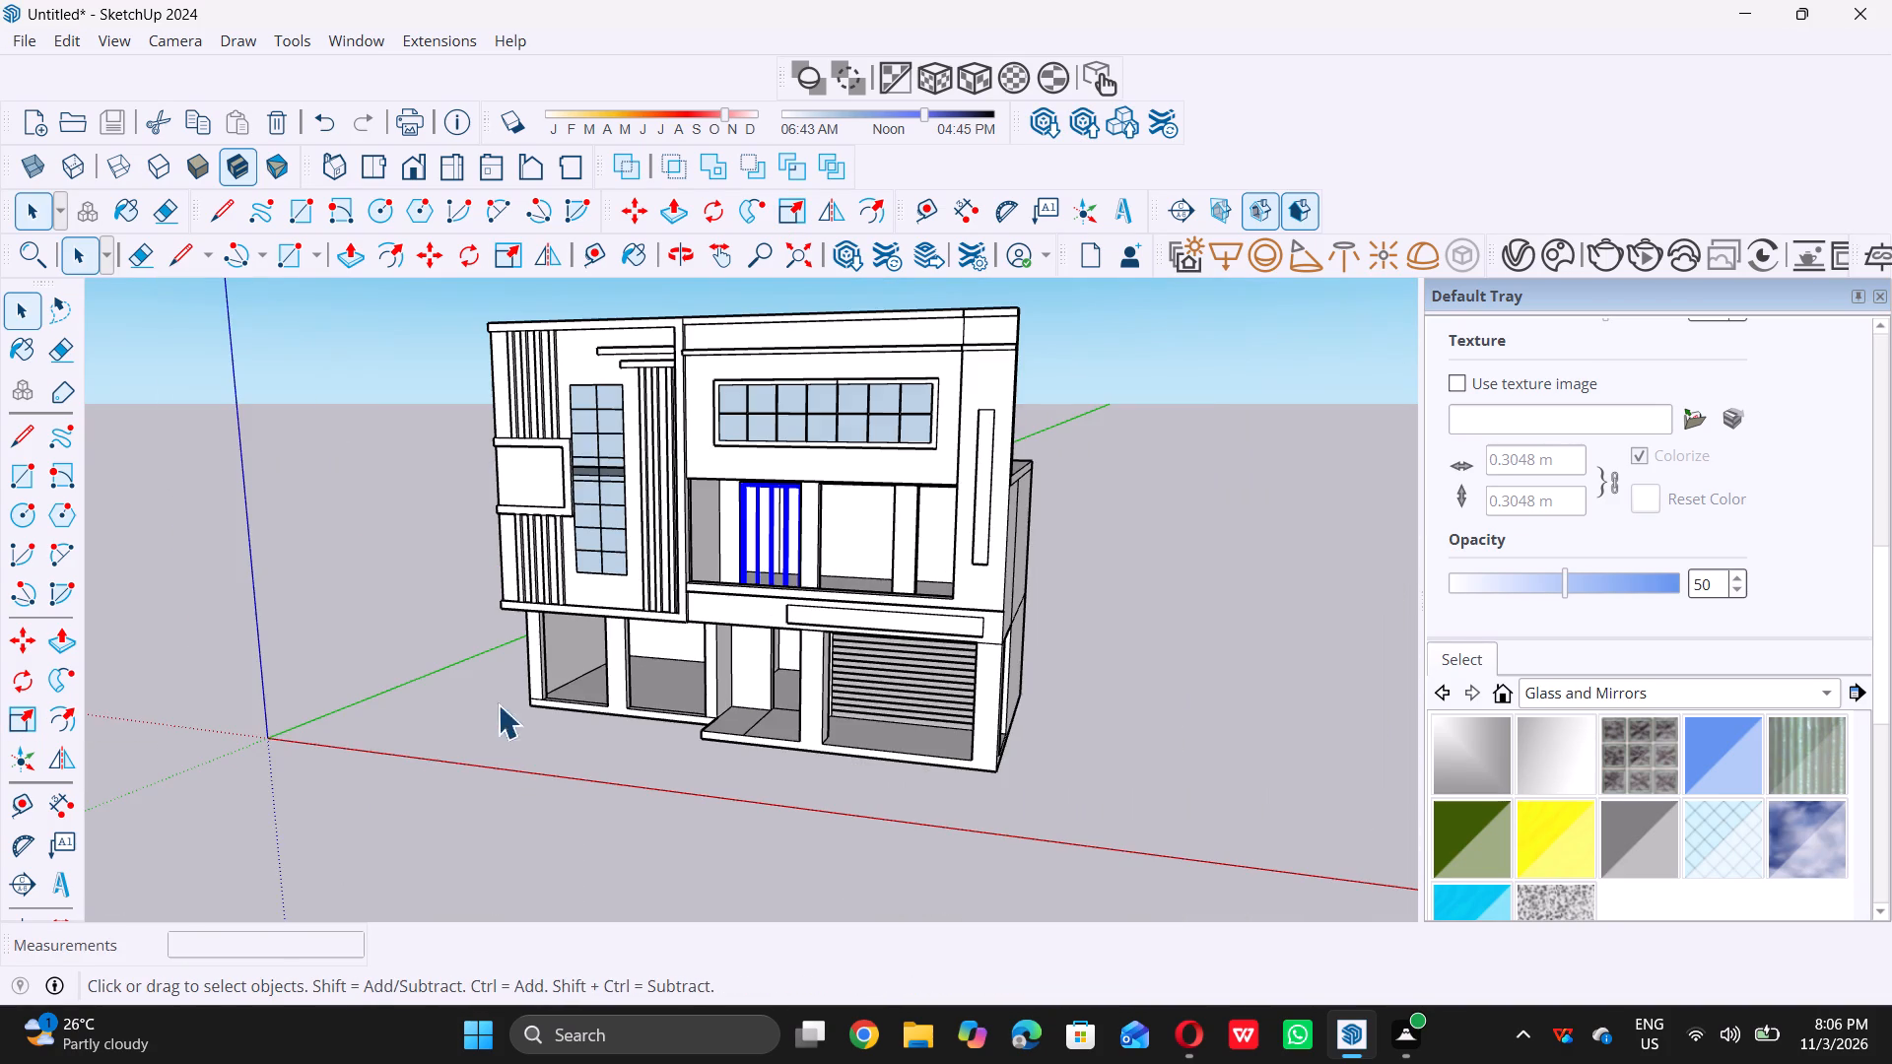
{"action": "left_click", "coordinate": [410, 736]}
{"action": "scroll", "coordinate": [537, 700], "scroll_direction": "down", "scroll_amount": 1}
{"action": "middle_click_drag", "start_coordinate": [642, 633], "coordinate": [766, 611]}
{"action": "scroll", "coordinate": [766, 613], "scroll_direction": "up", "scroll_amount": 2}
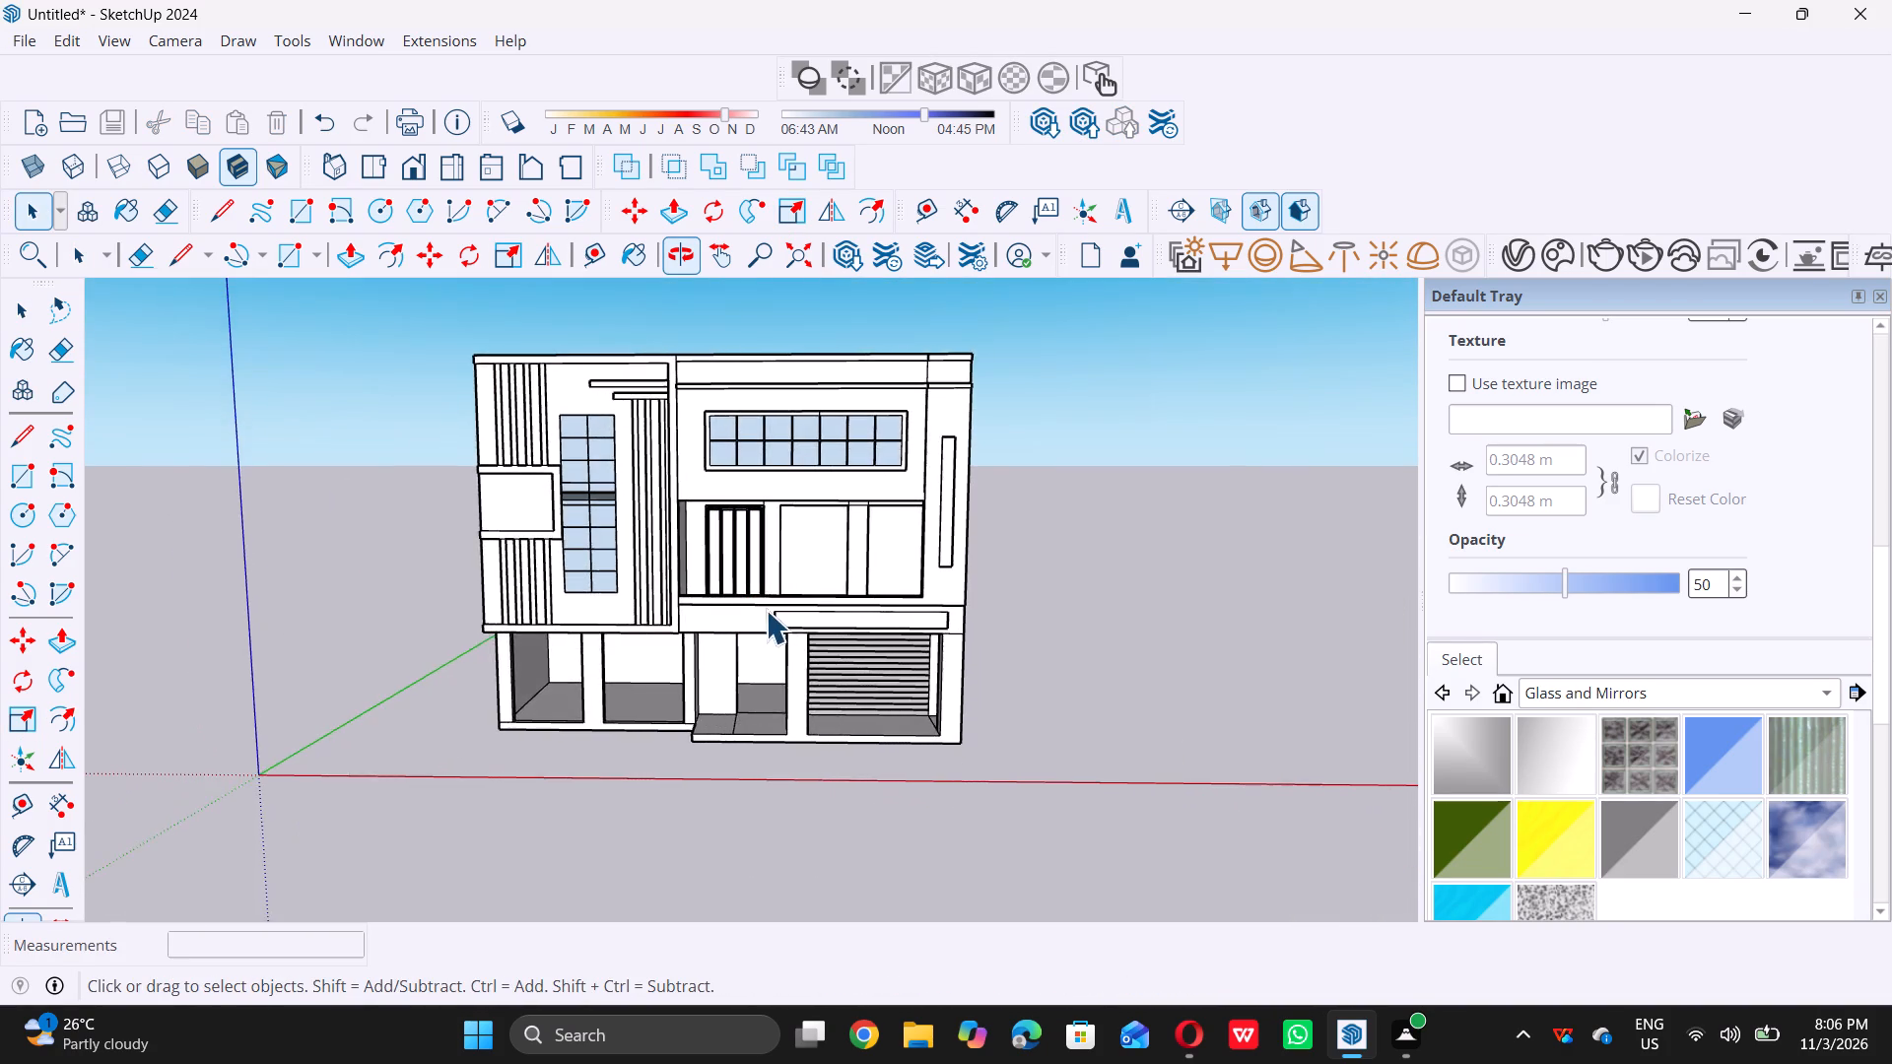
{"action": "scroll", "coordinate": [766, 610], "scroll_direction": "up", "scroll_amount": 9}
{"action": "scroll", "coordinate": [757, 473], "scroll_direction": "down", "scroll_amount": 6}
{"action": "middle_click_drag", "start_coordinate": [688, 449], "coordinate": [737, 488]}
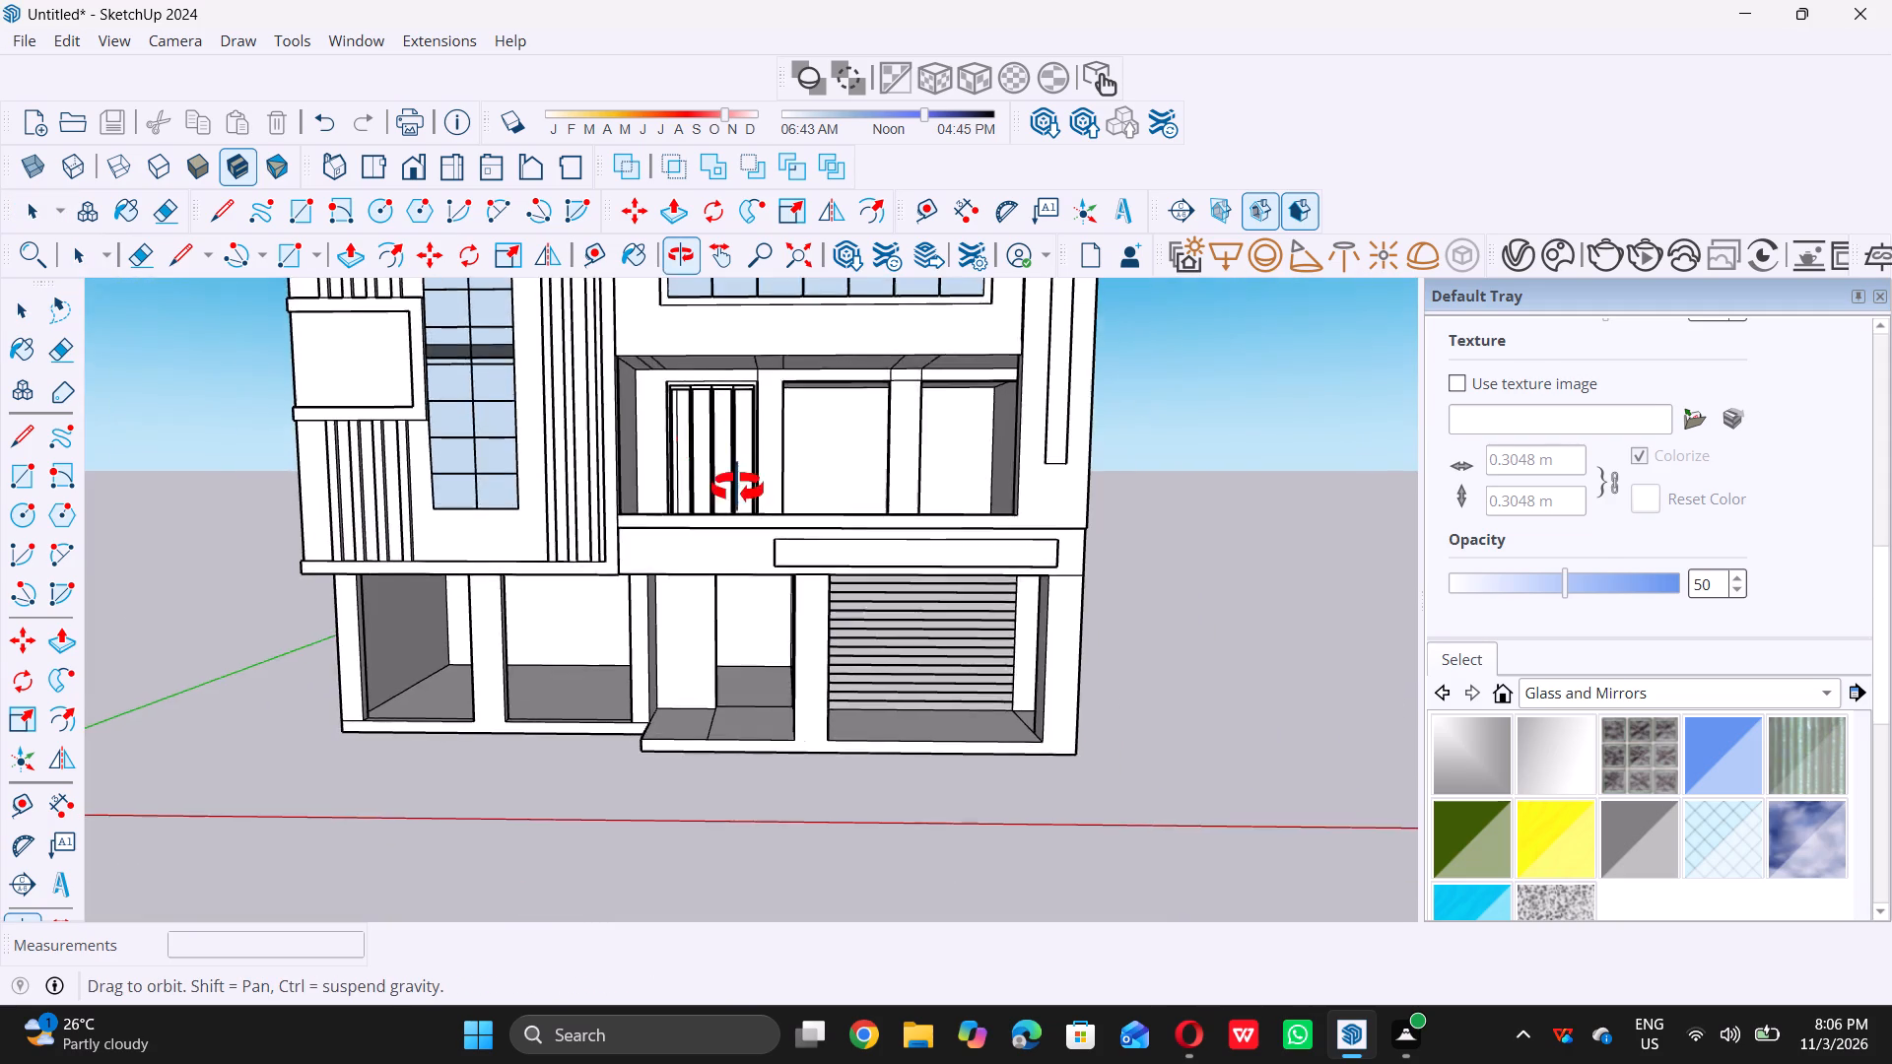
{"action": "middle_click_drag", "start_coordinate": [737, 488], "coordinate": [776, 519]}
{"action": "middle_click", "coordinate": [771, 526]}
{"action": "middle_click_drag", "start_coordinate": [760, 594], "coordinate": [696, 627]}
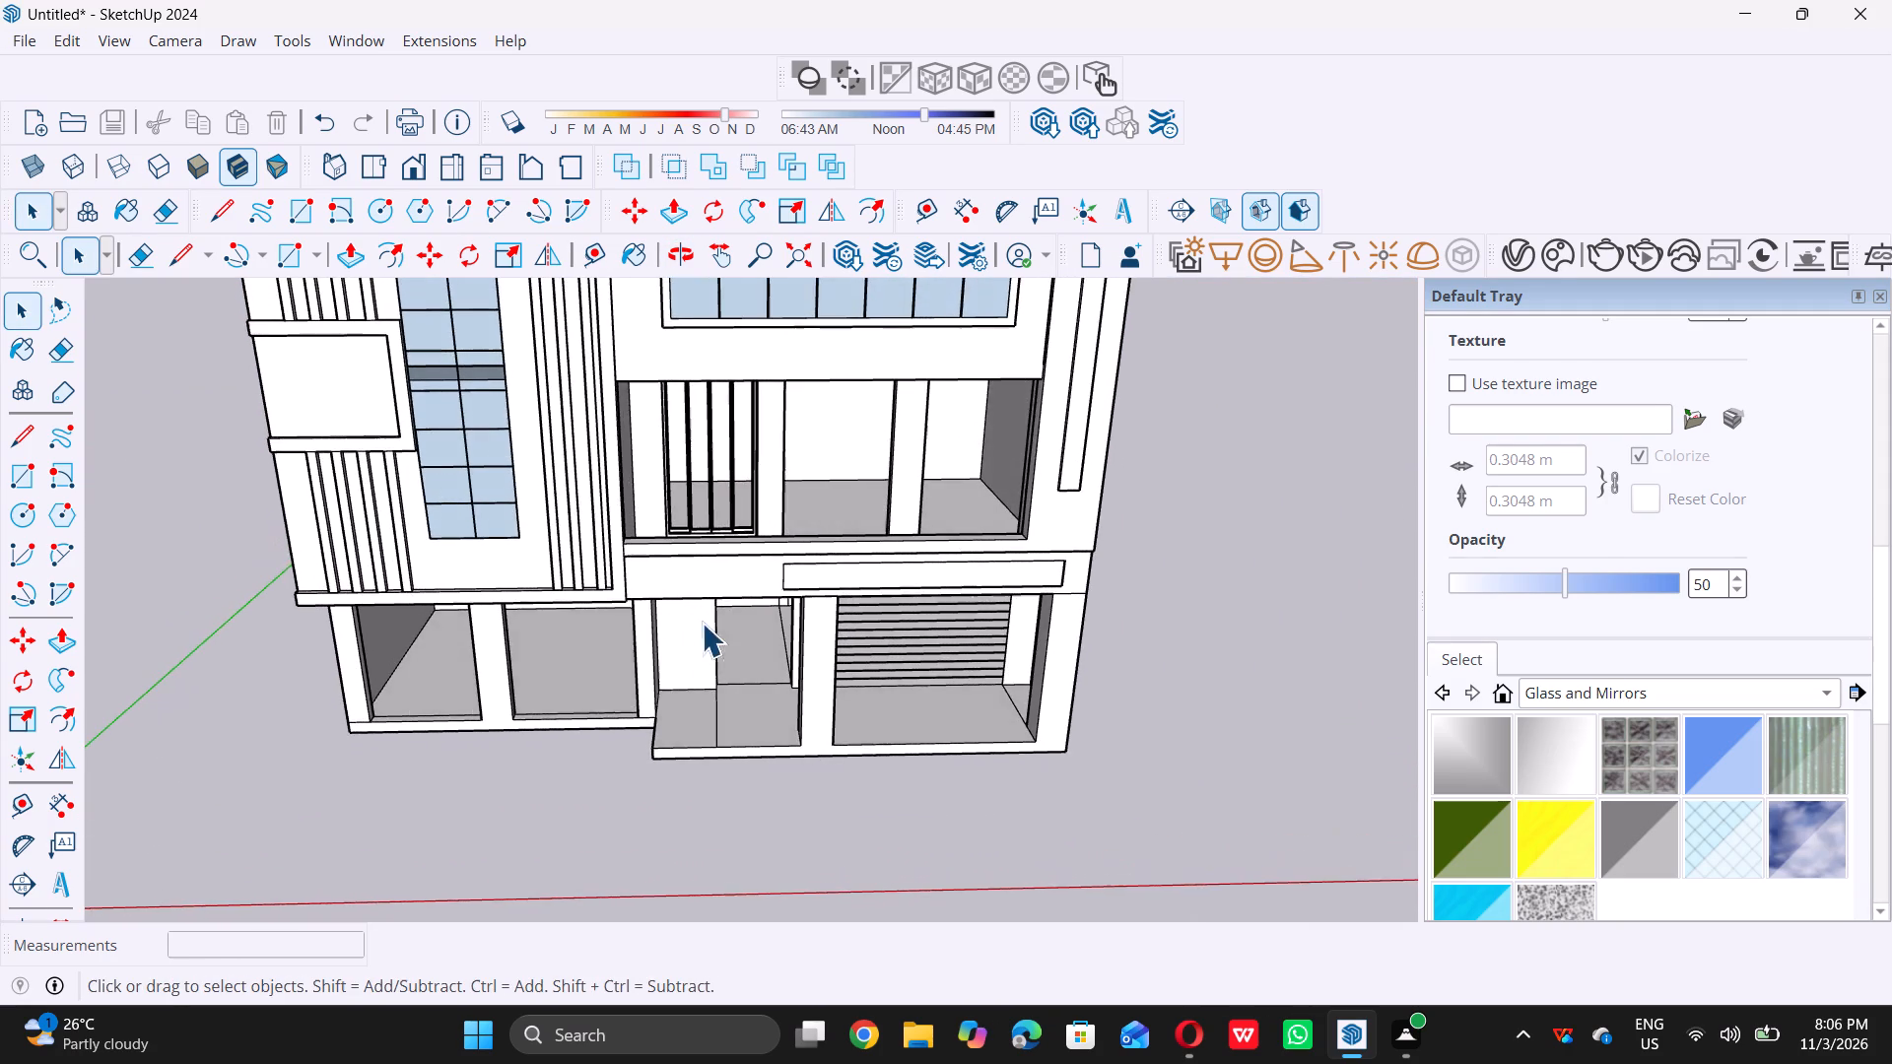
{"action": "scroll", "coordinate": [735, 509], "scroll_direction": "up", "scroll_amount": 16}
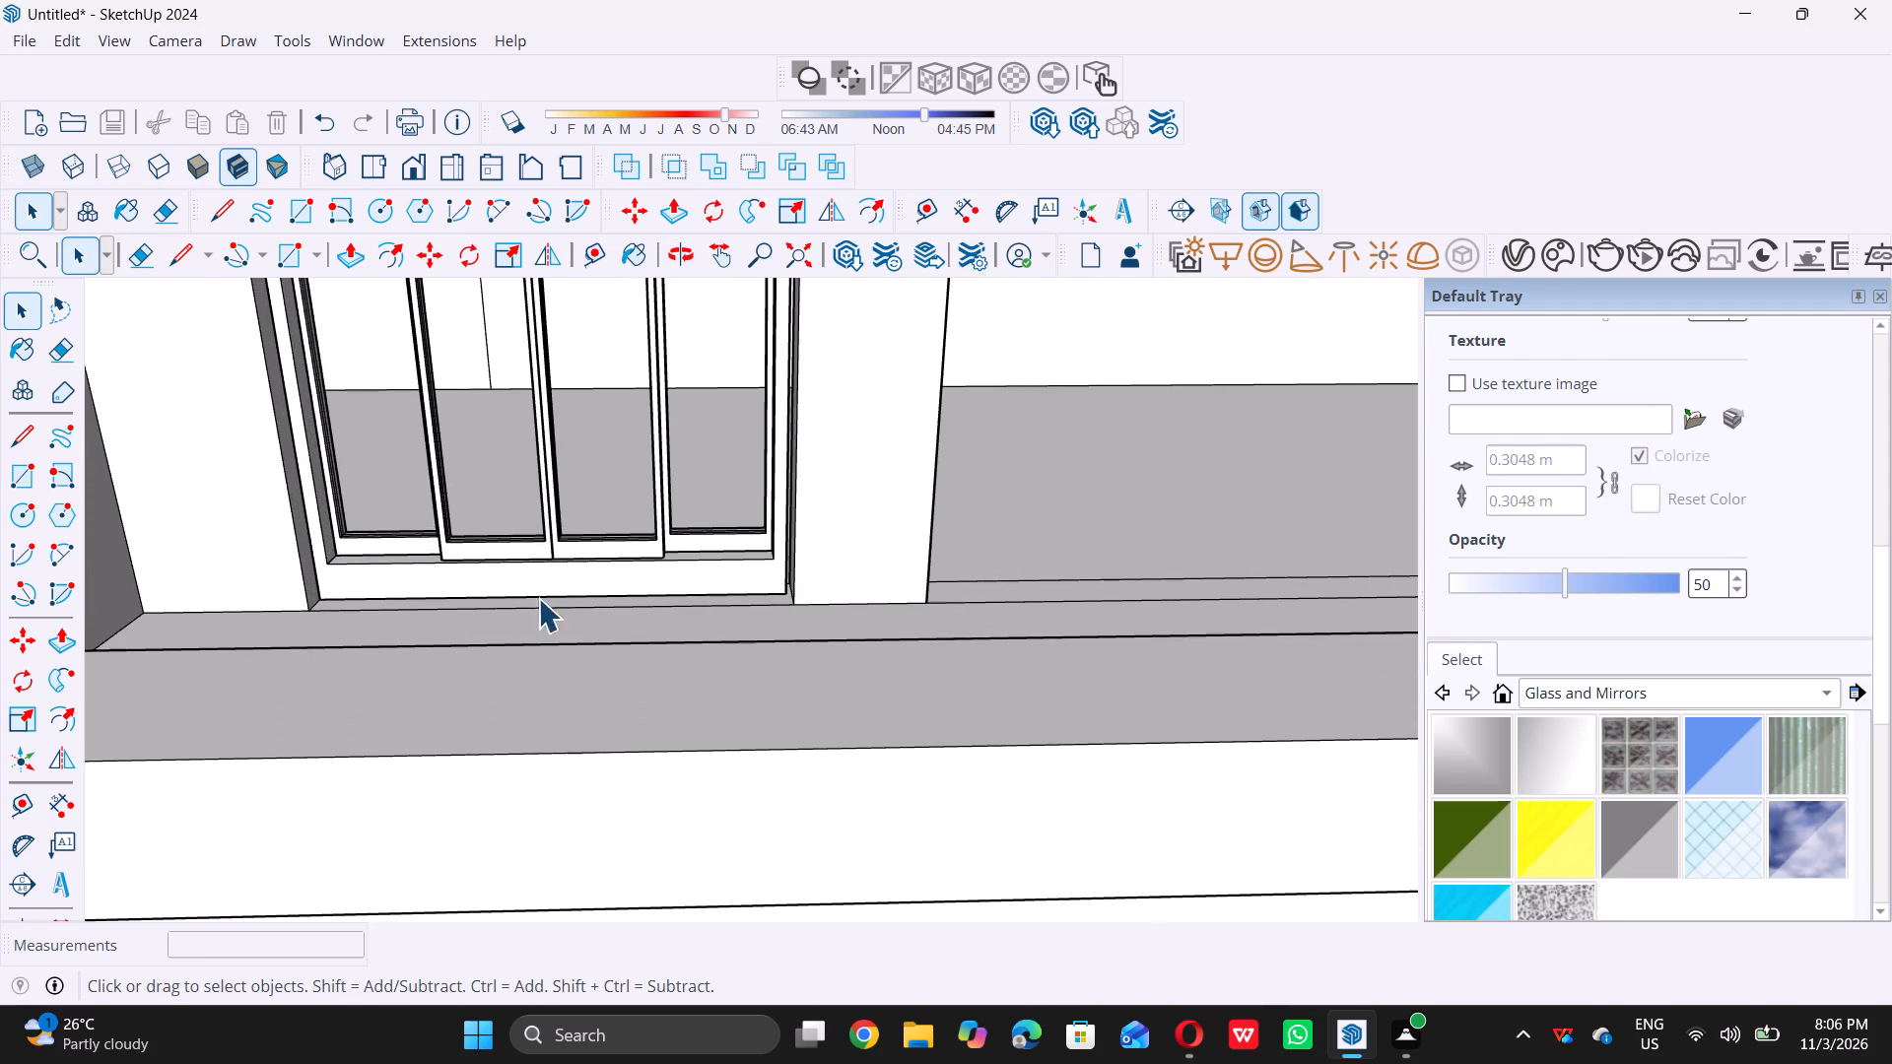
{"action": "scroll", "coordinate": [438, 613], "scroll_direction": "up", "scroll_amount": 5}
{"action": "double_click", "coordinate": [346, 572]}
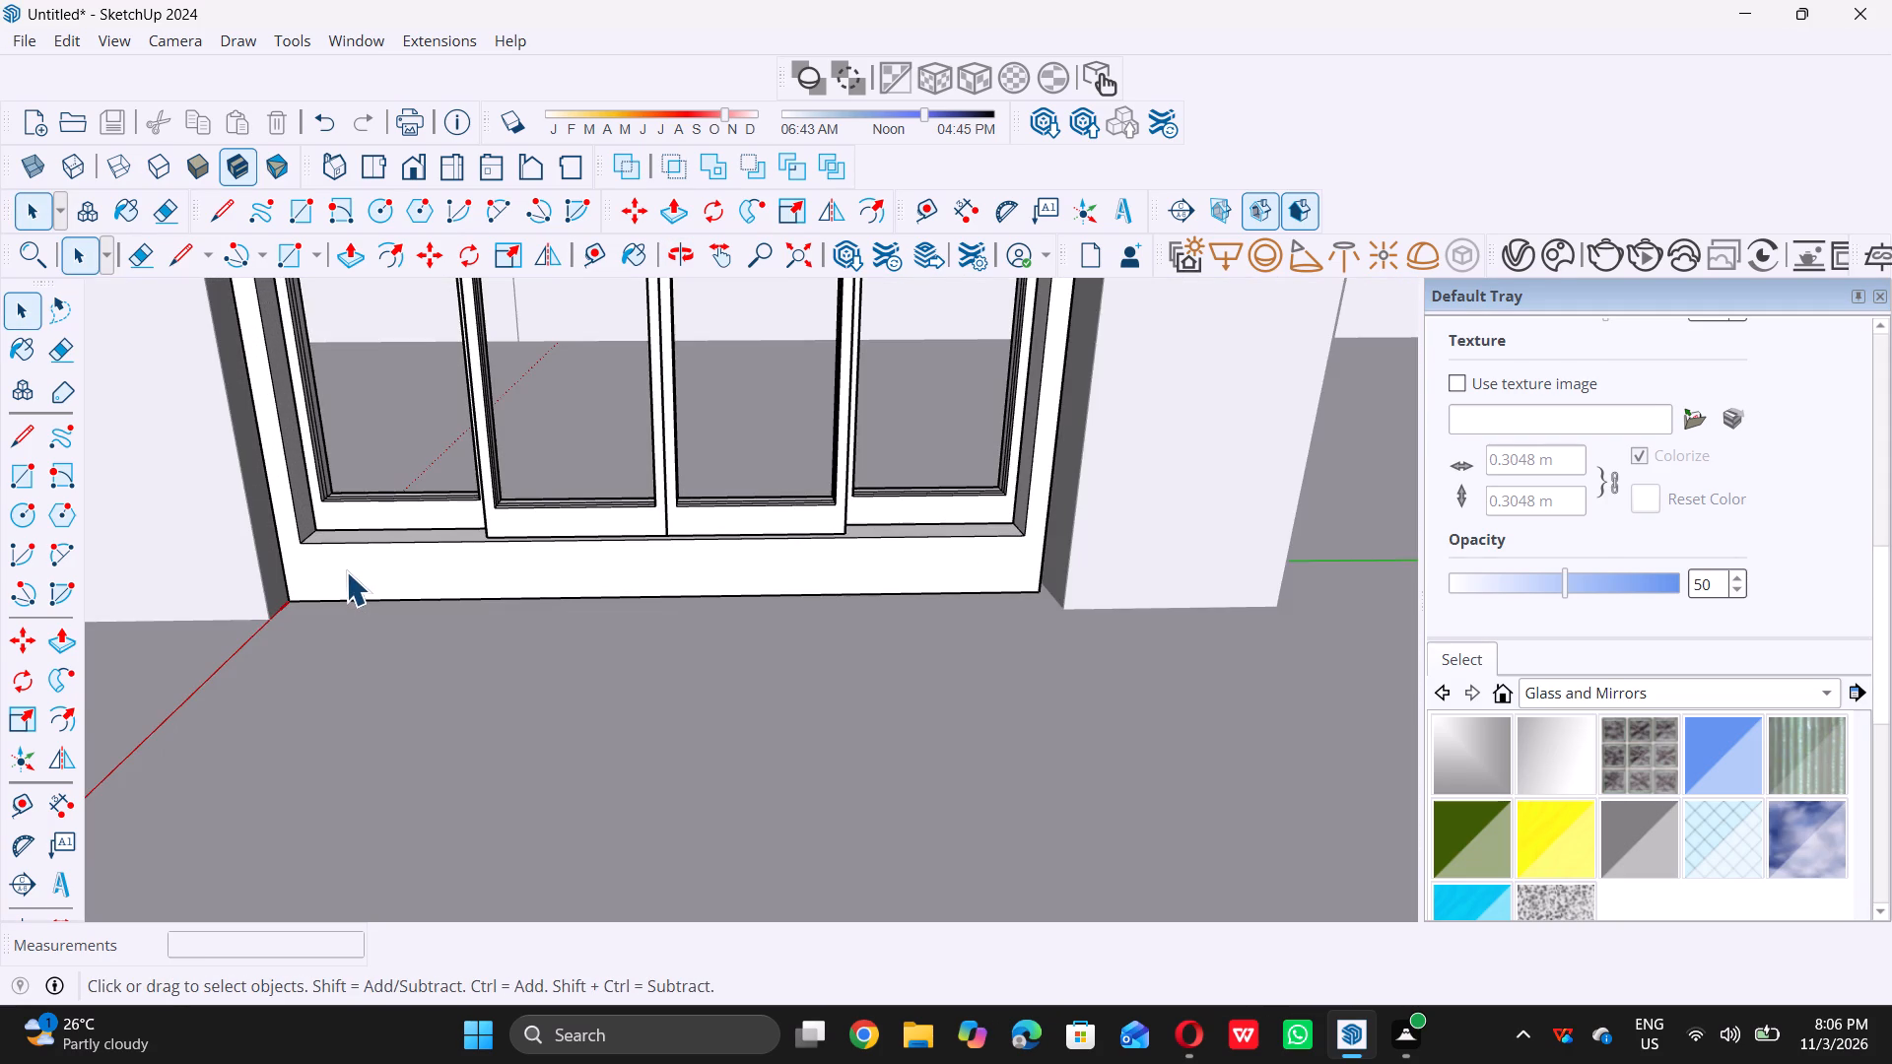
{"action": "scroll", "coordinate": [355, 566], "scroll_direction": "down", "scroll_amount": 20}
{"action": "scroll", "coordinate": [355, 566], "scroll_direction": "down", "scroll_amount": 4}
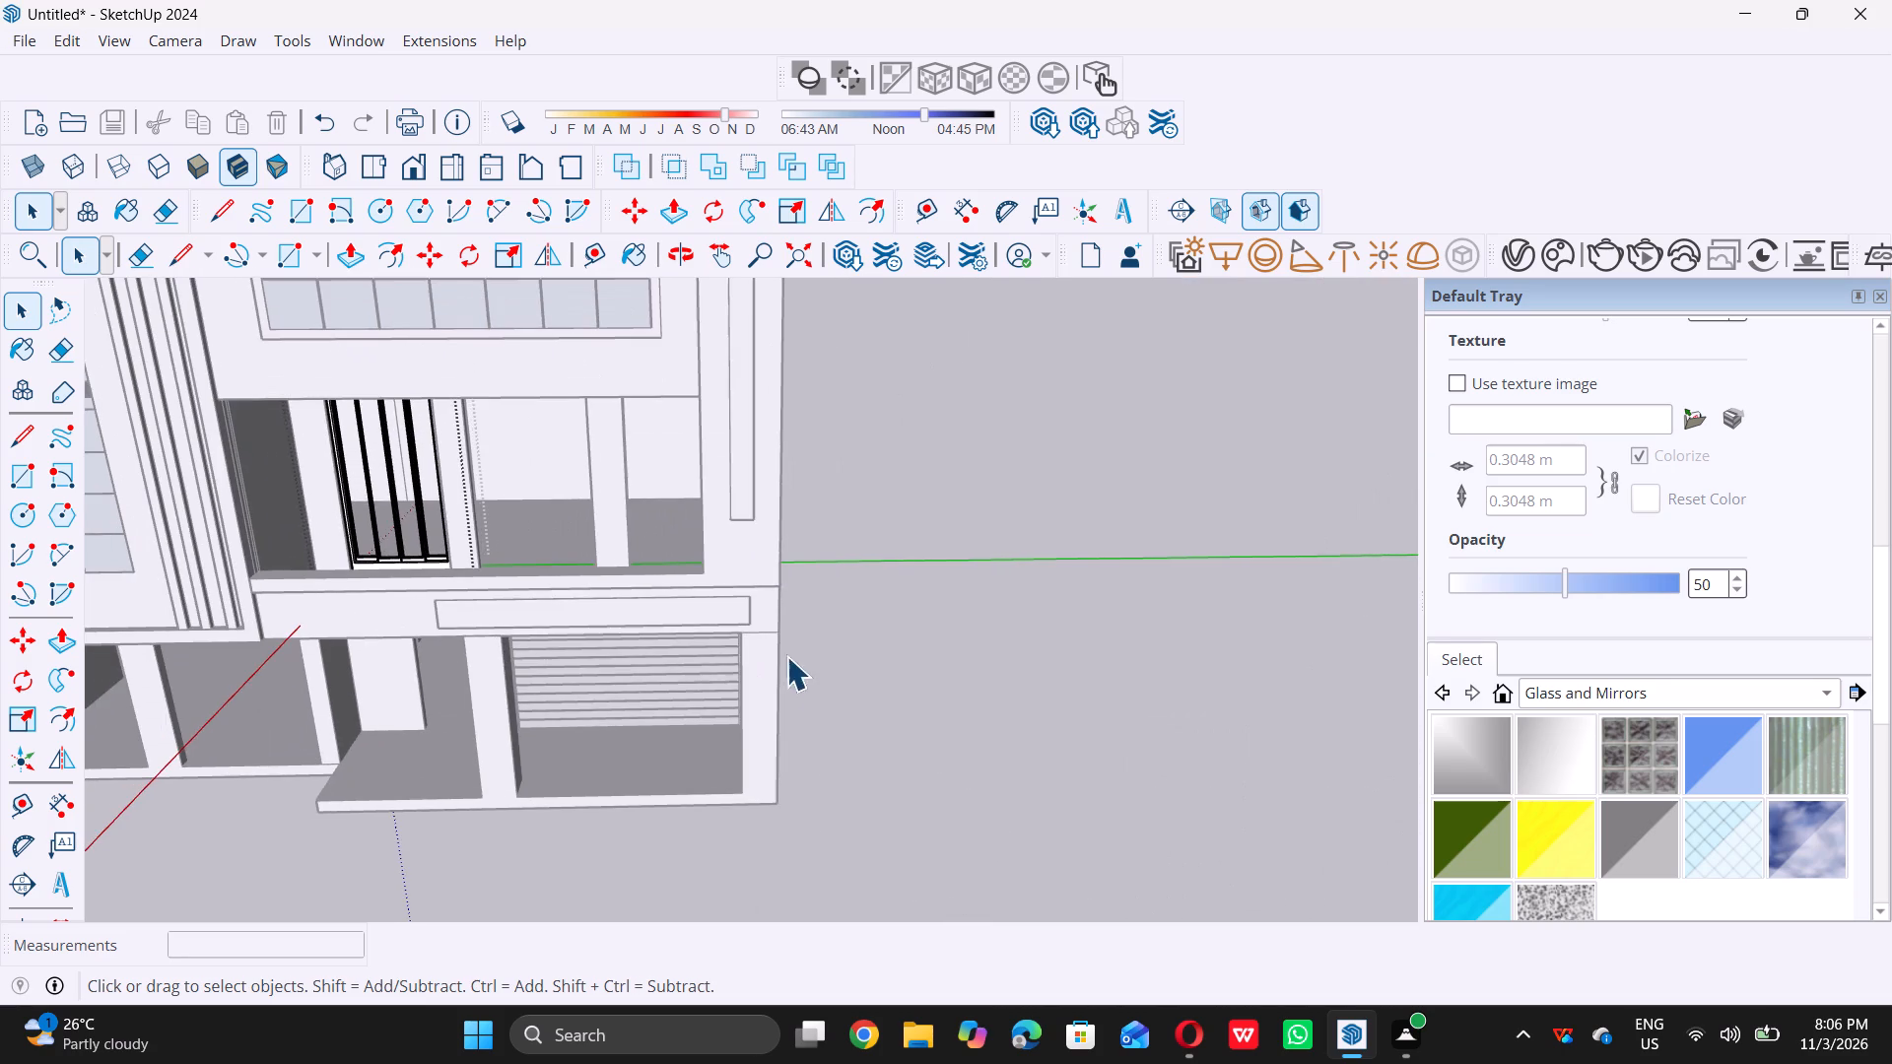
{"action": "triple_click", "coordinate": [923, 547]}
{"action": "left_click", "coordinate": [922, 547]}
Copy the stretched window about 7' 8" along the facade into the second middle-floor opening, against its lower corner.
{"action": "scroll", "coordinate": [415, 526], "scroll_direction": "up", "scroll_amount": 5}
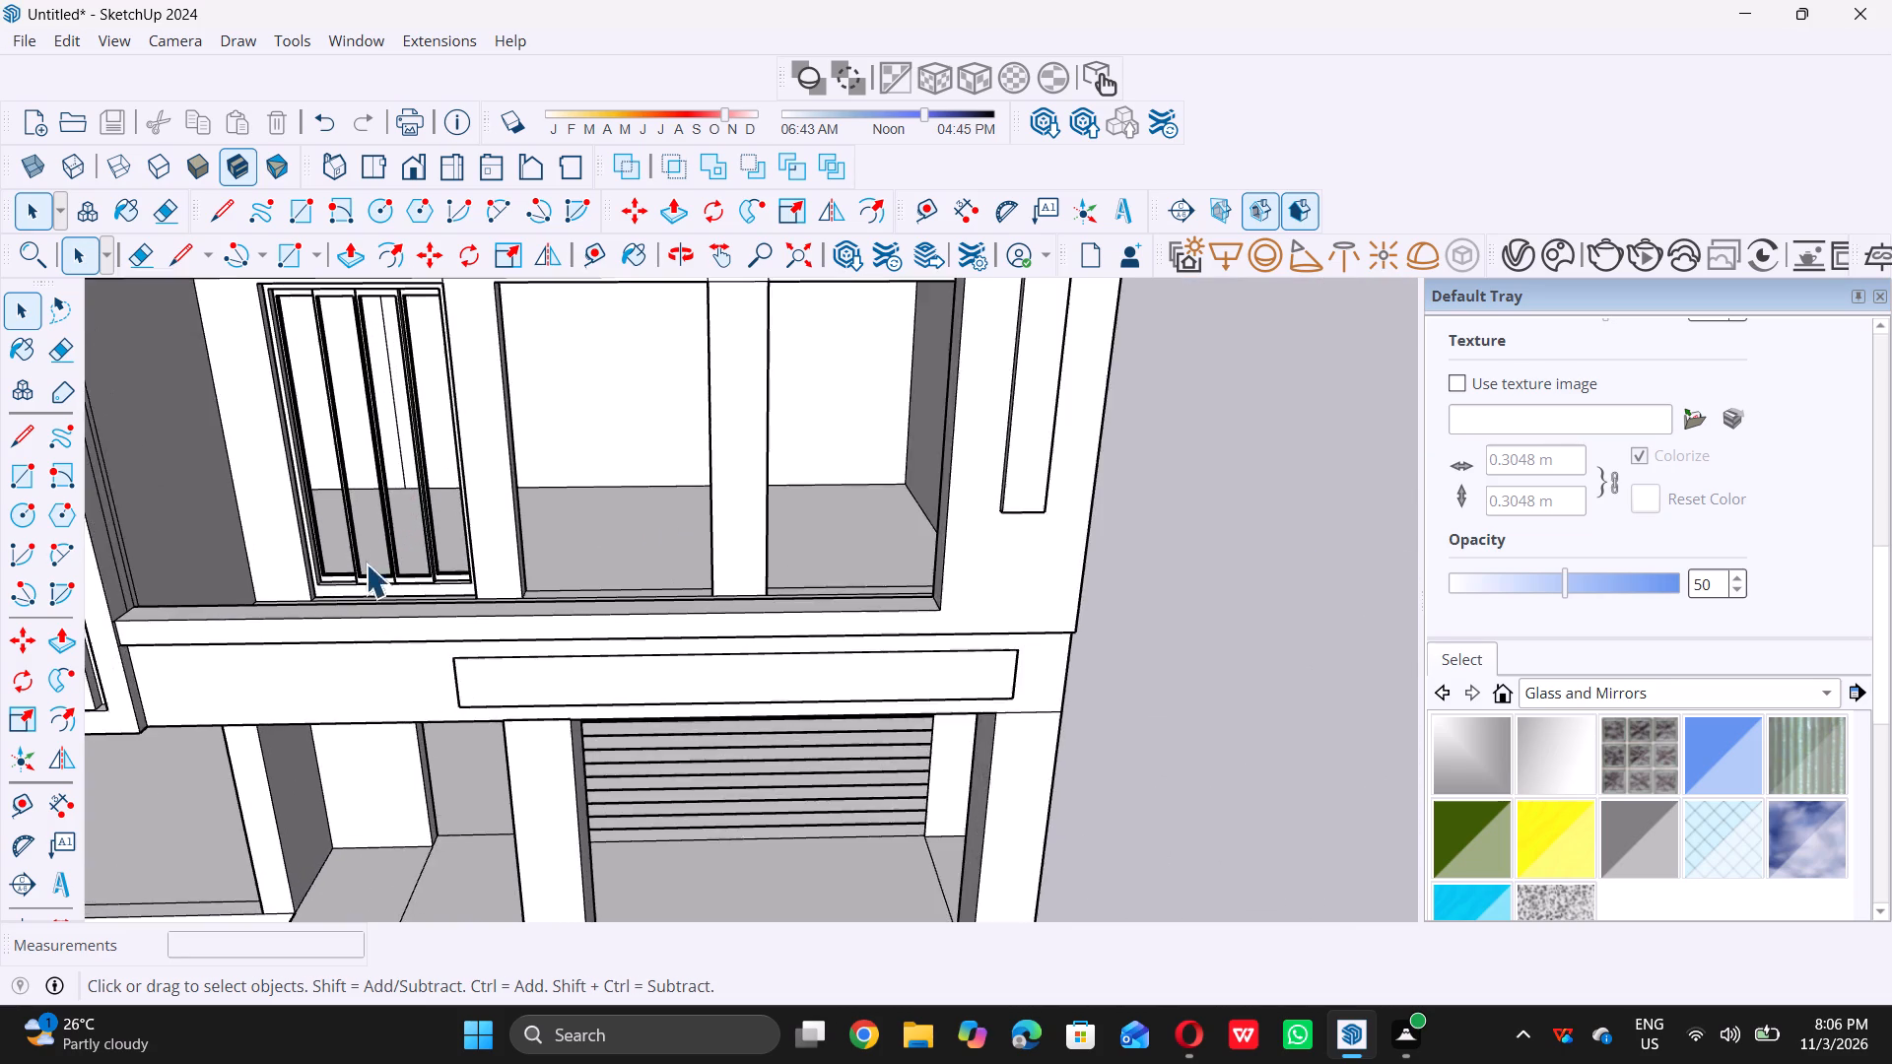
{"action": "scroll", "coordinate": [368, 574], "scroll_direction": "up", "scroll_amount": 5}
{"action": "left_click", "coordinate": [375, 588]}
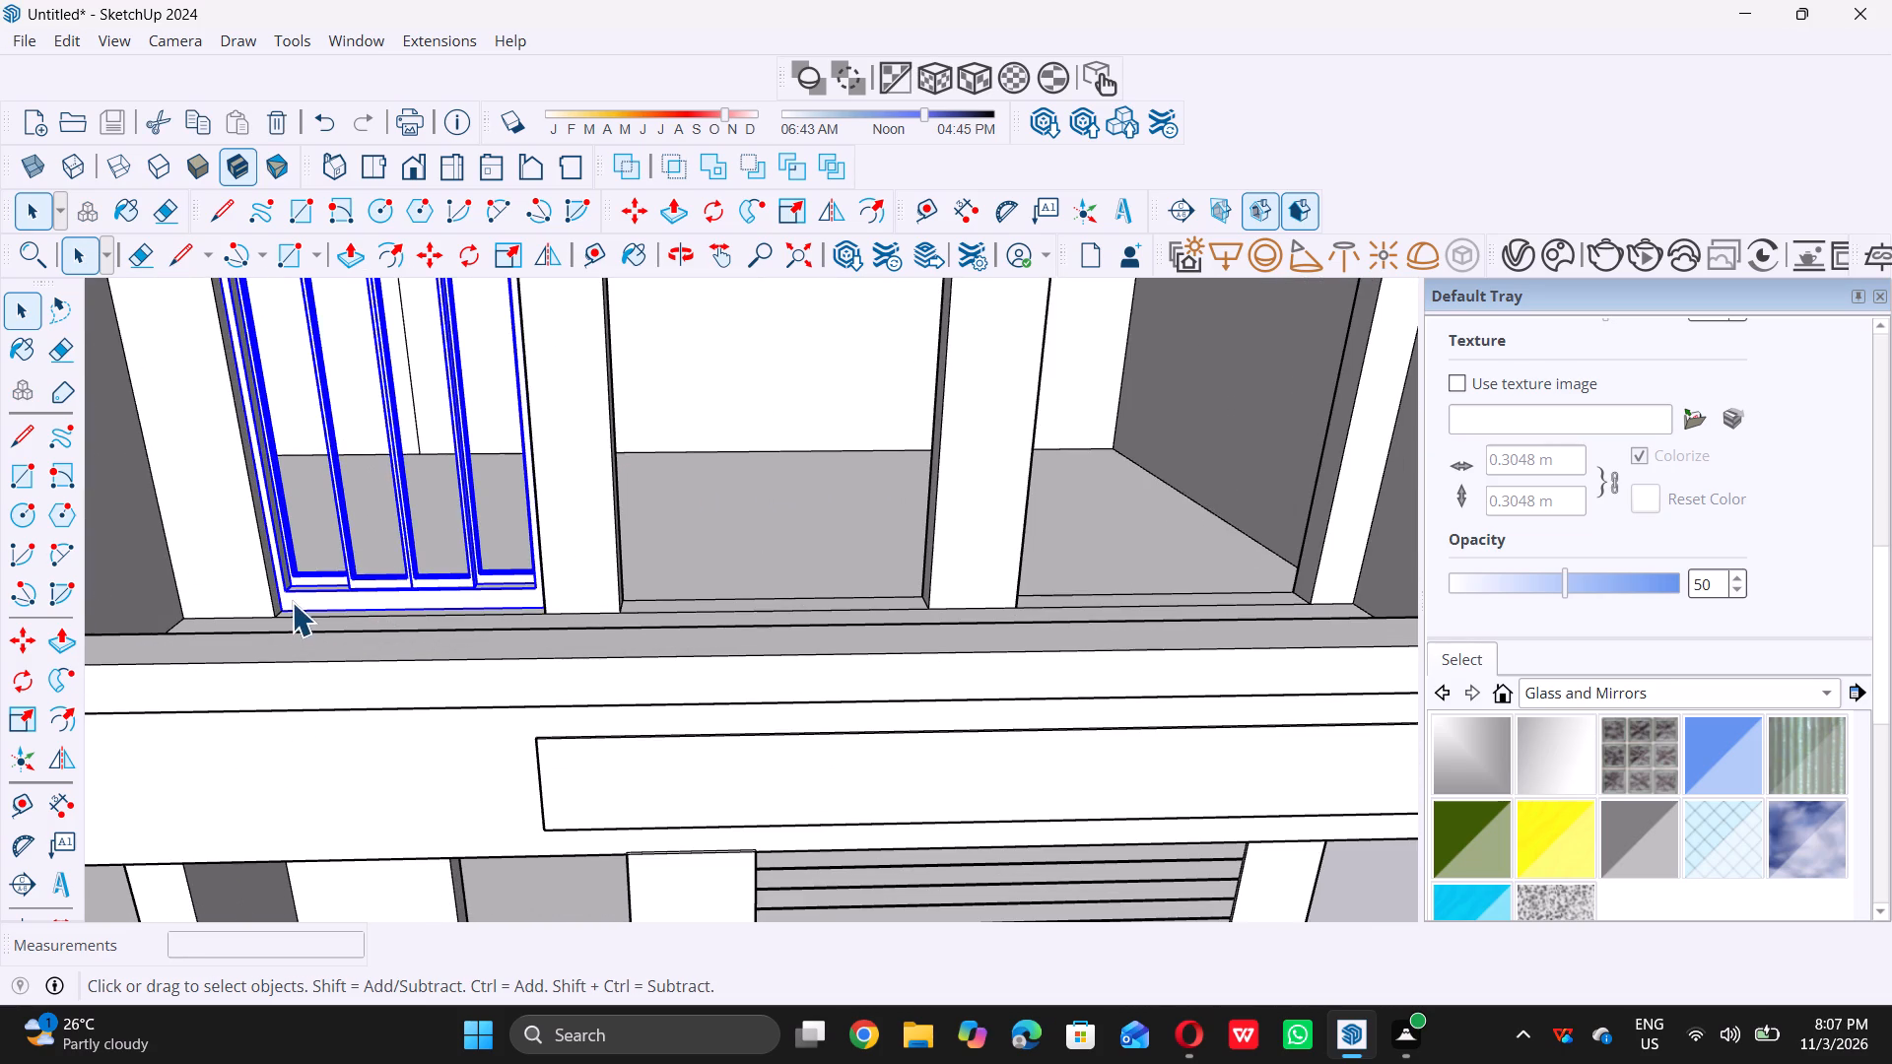
{"action": "scroll", "coordinate": [292, 602], "scroll_direction": "up", "scroll_amount": 1}
{"action": "key", "text": "m"}
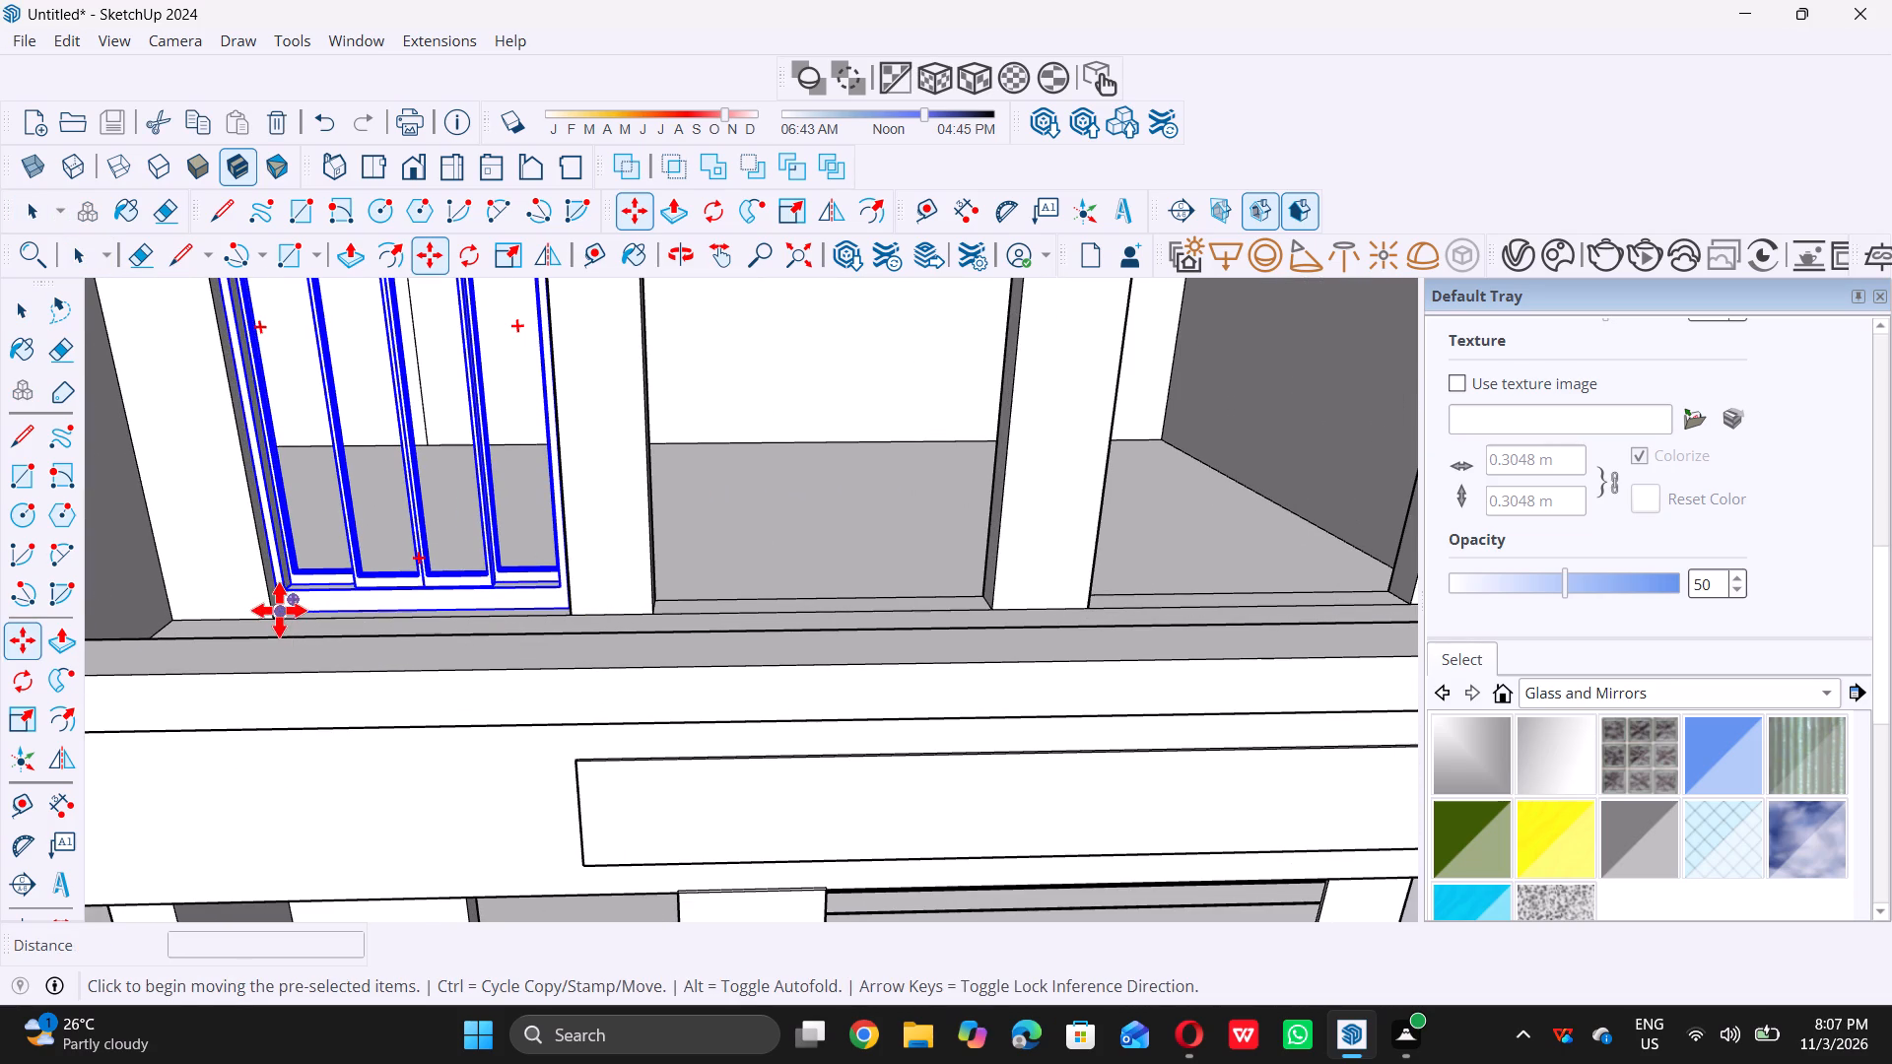
{"action": "double_click", "coordinate": [286, 611]}
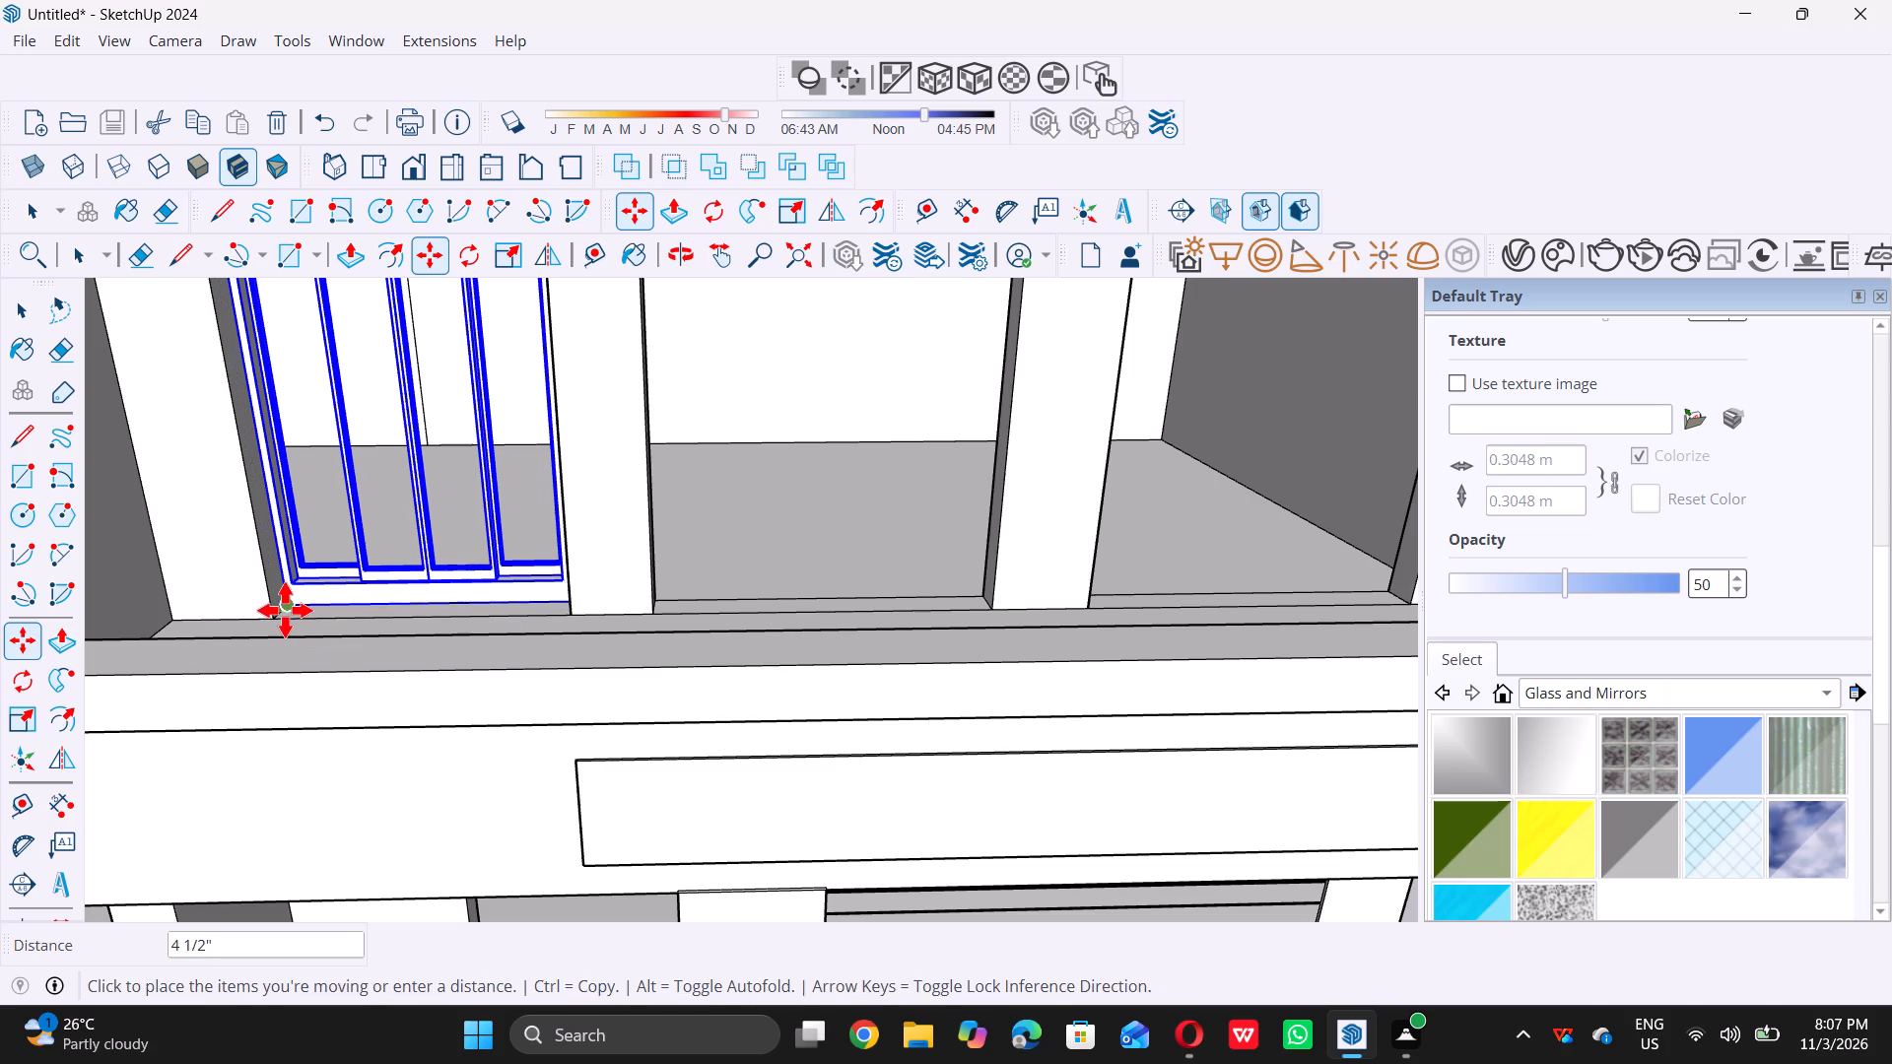
{"action": "scroll", "coordinate": [284, 610], "scroll_direction": "down", "scroll_amount": 6}
{"action": "scroll", "coordinate": [529, 599], "scroll_direction": "up", "scroll_amount": 6}
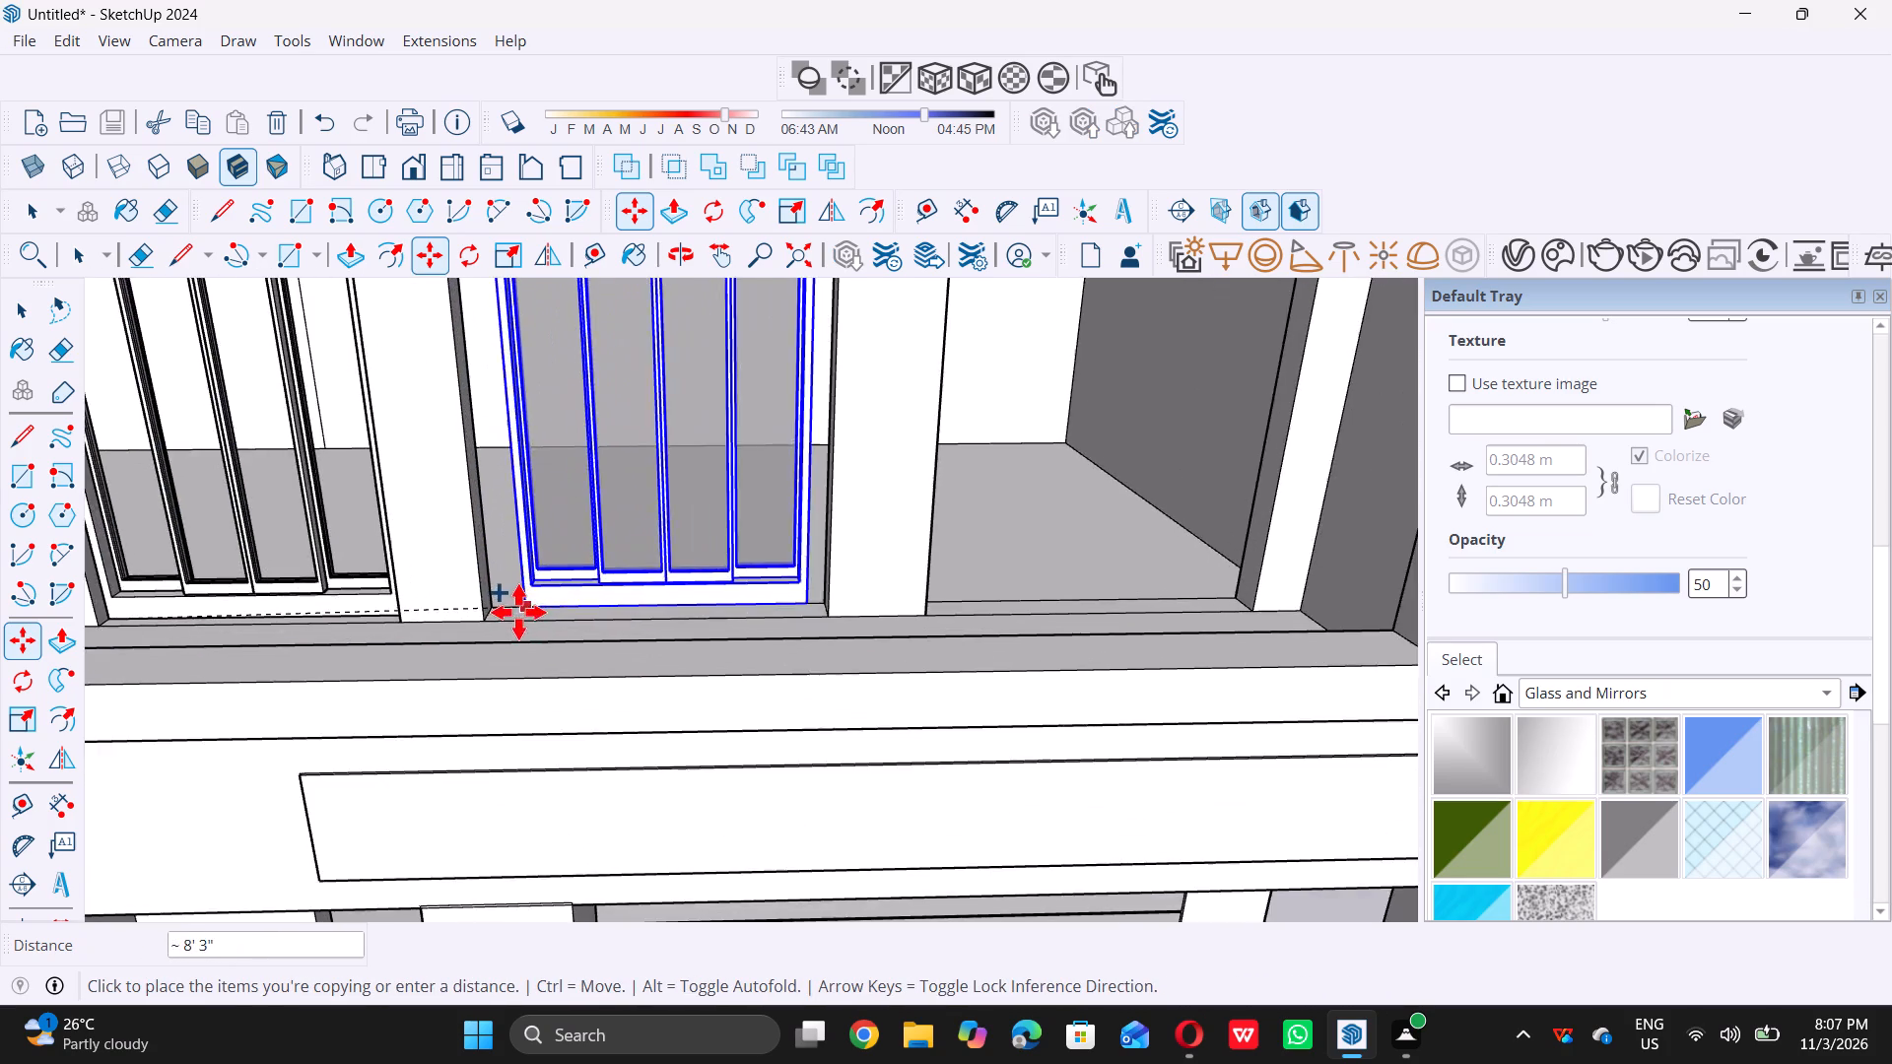
{"action": "scroll", "coordinate": [518, 612], "scroll_direction": "up", "scroll_amount": 15}
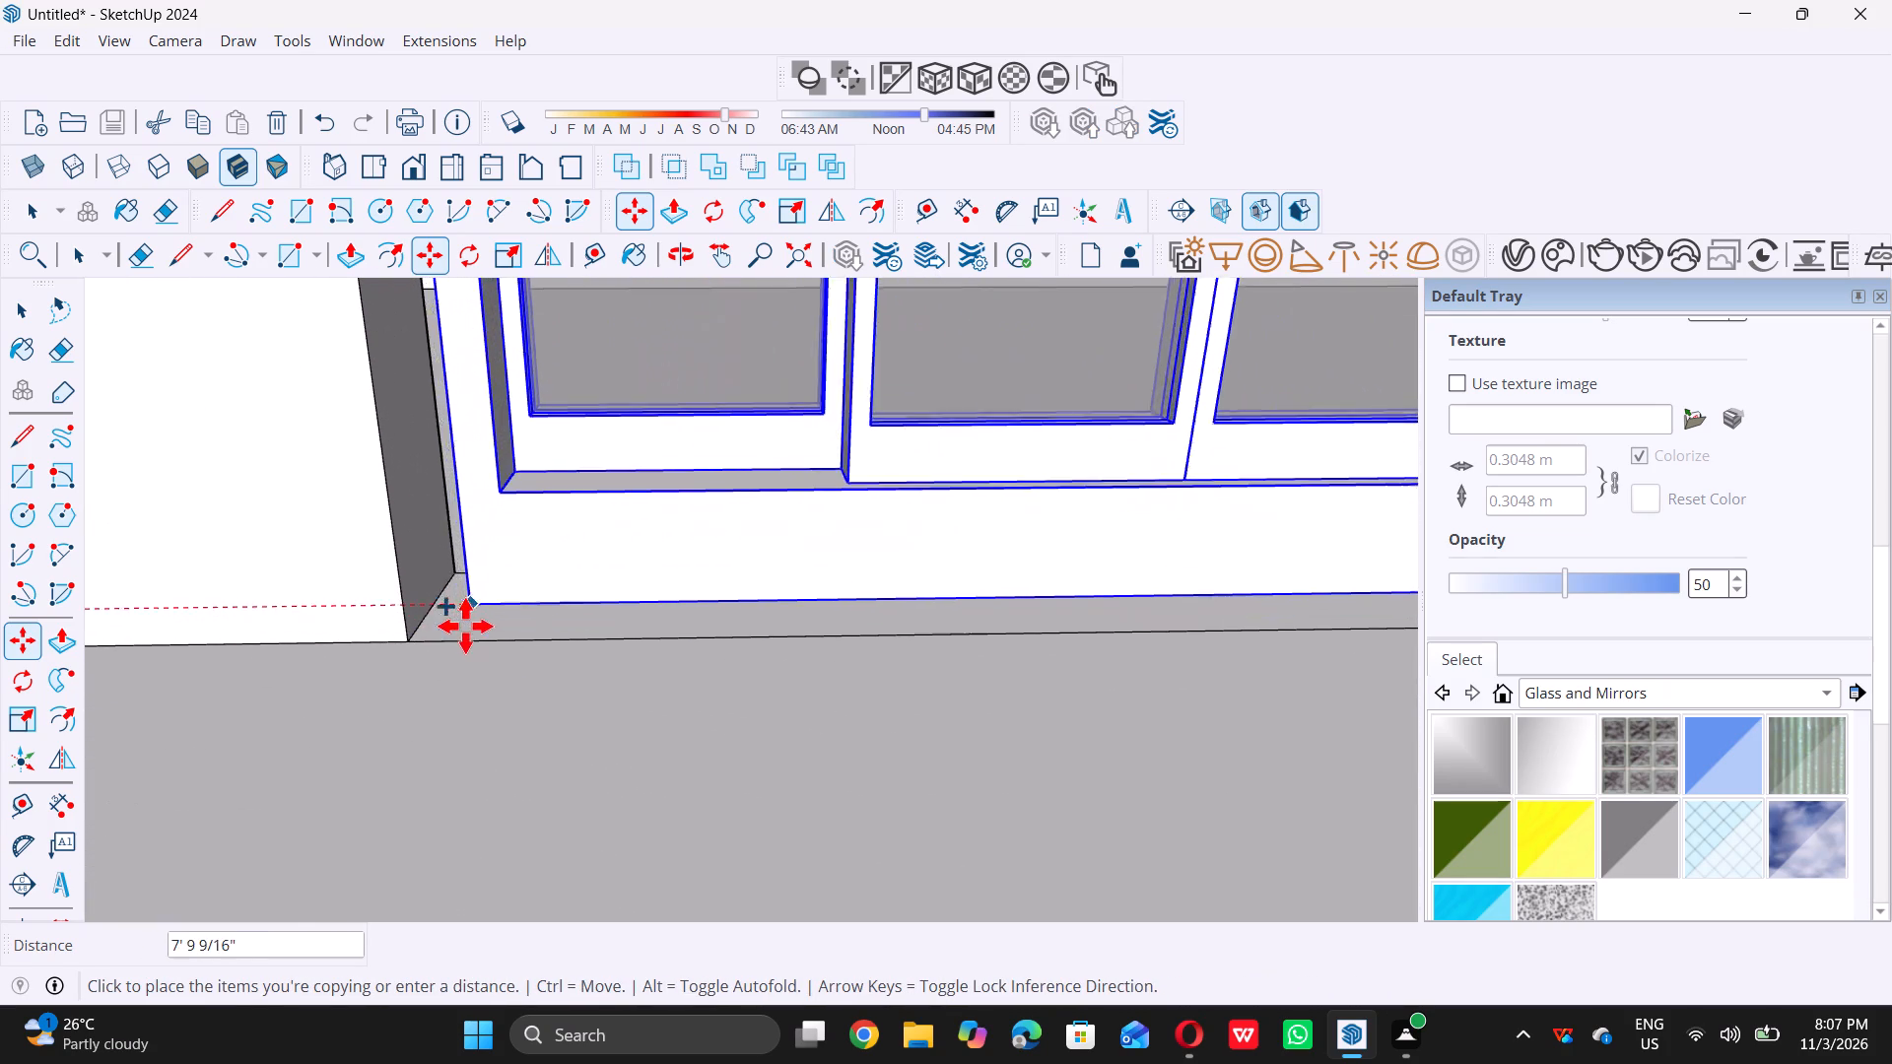
{"action": "double_click", "coordinate": [442, 593]}
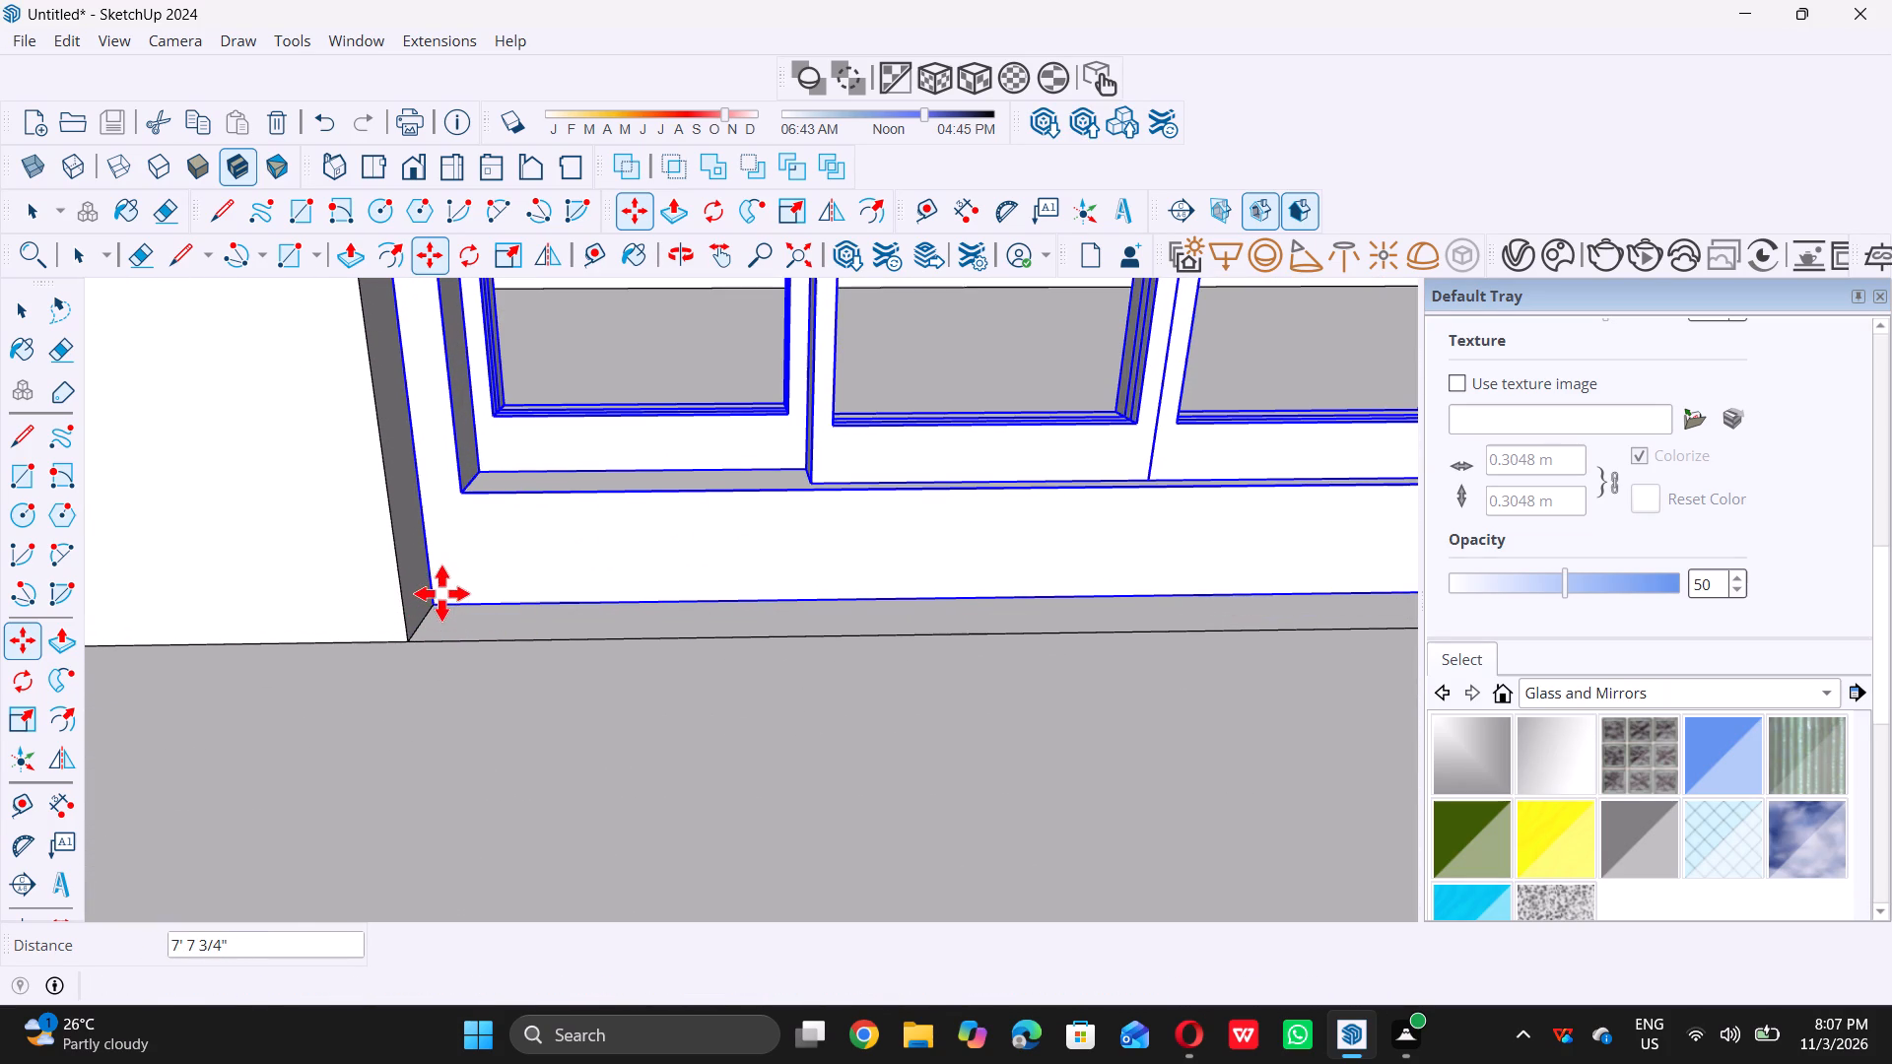
Copy the window from the second opening about 8' 11 7/8" along the facade to the lower corner of the third middle-floor opening.
{"action": "double_click", "coordinate": [435, 606]}
{"action": "scroll", "coordinate": [435, 606], "scroll_direction": "down", "scroll_amount": 5}
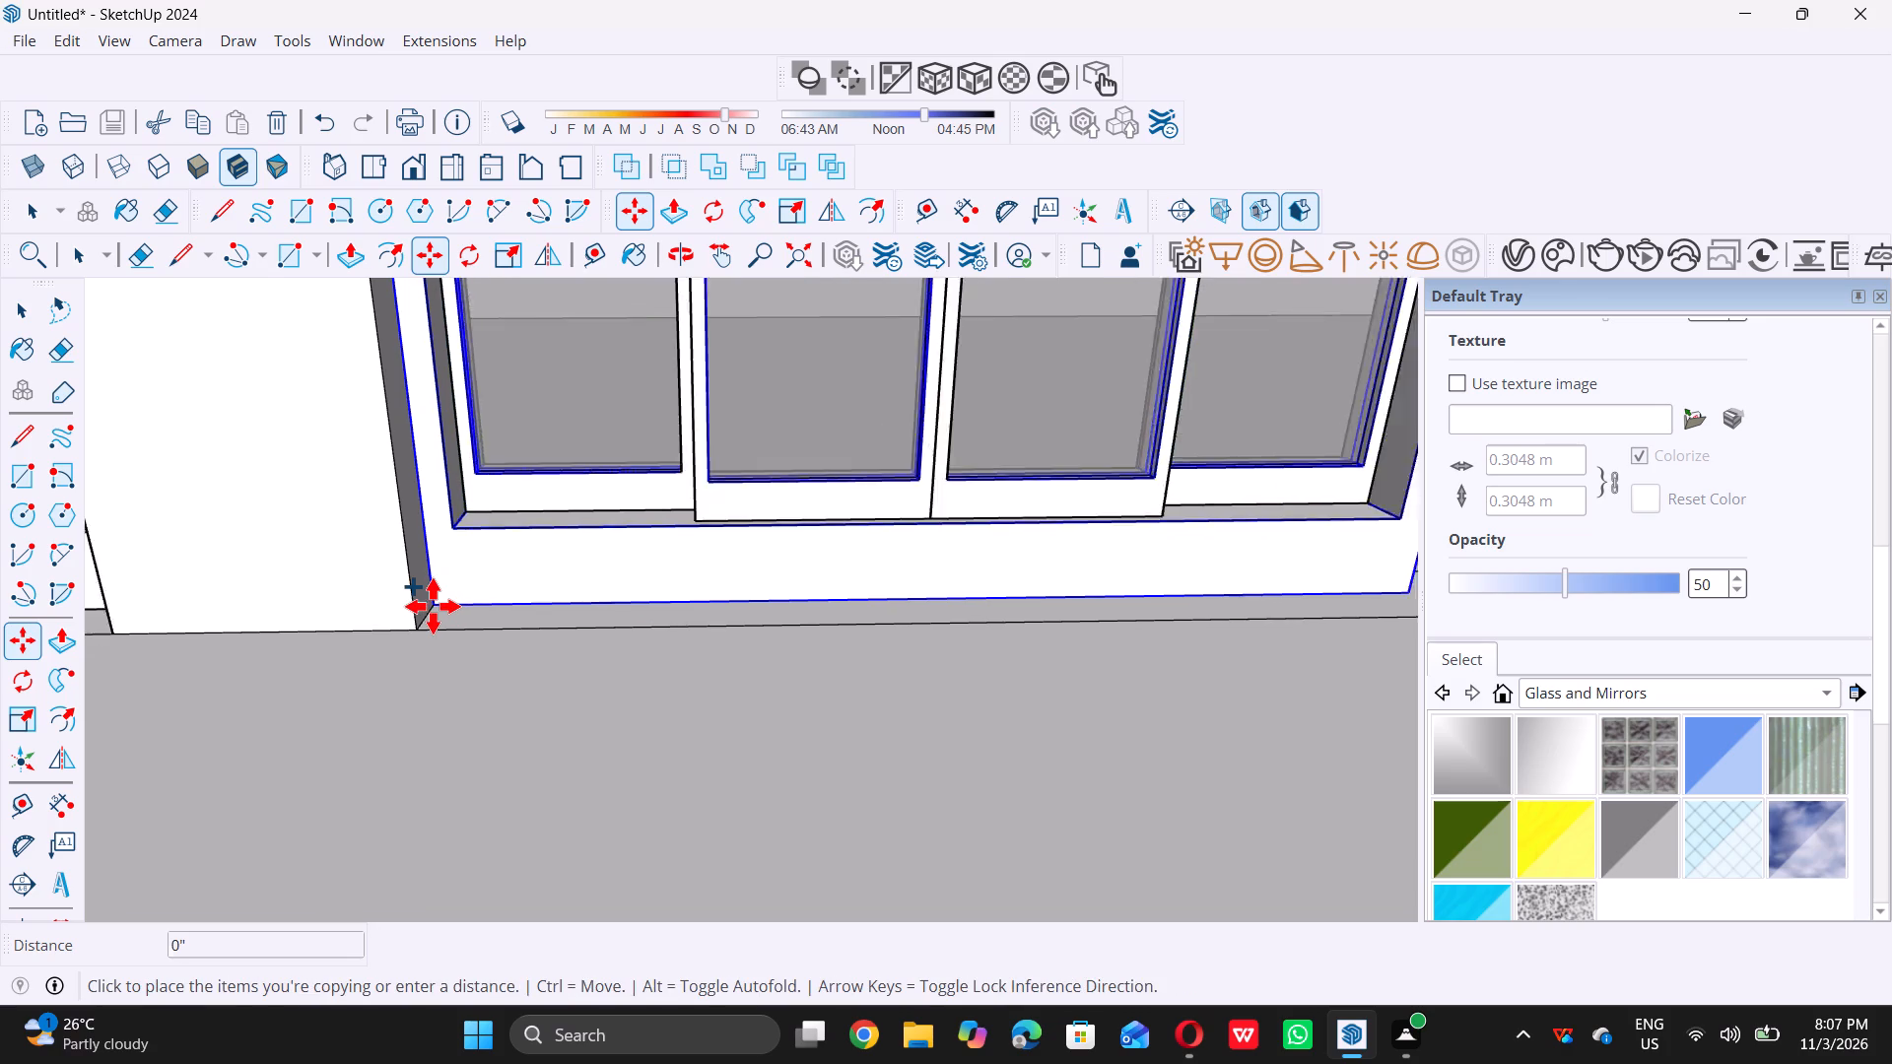
{"action": "scroll", "coordinate": [433, 606], "scroll_direction": "down", "scroll_amount": 11}
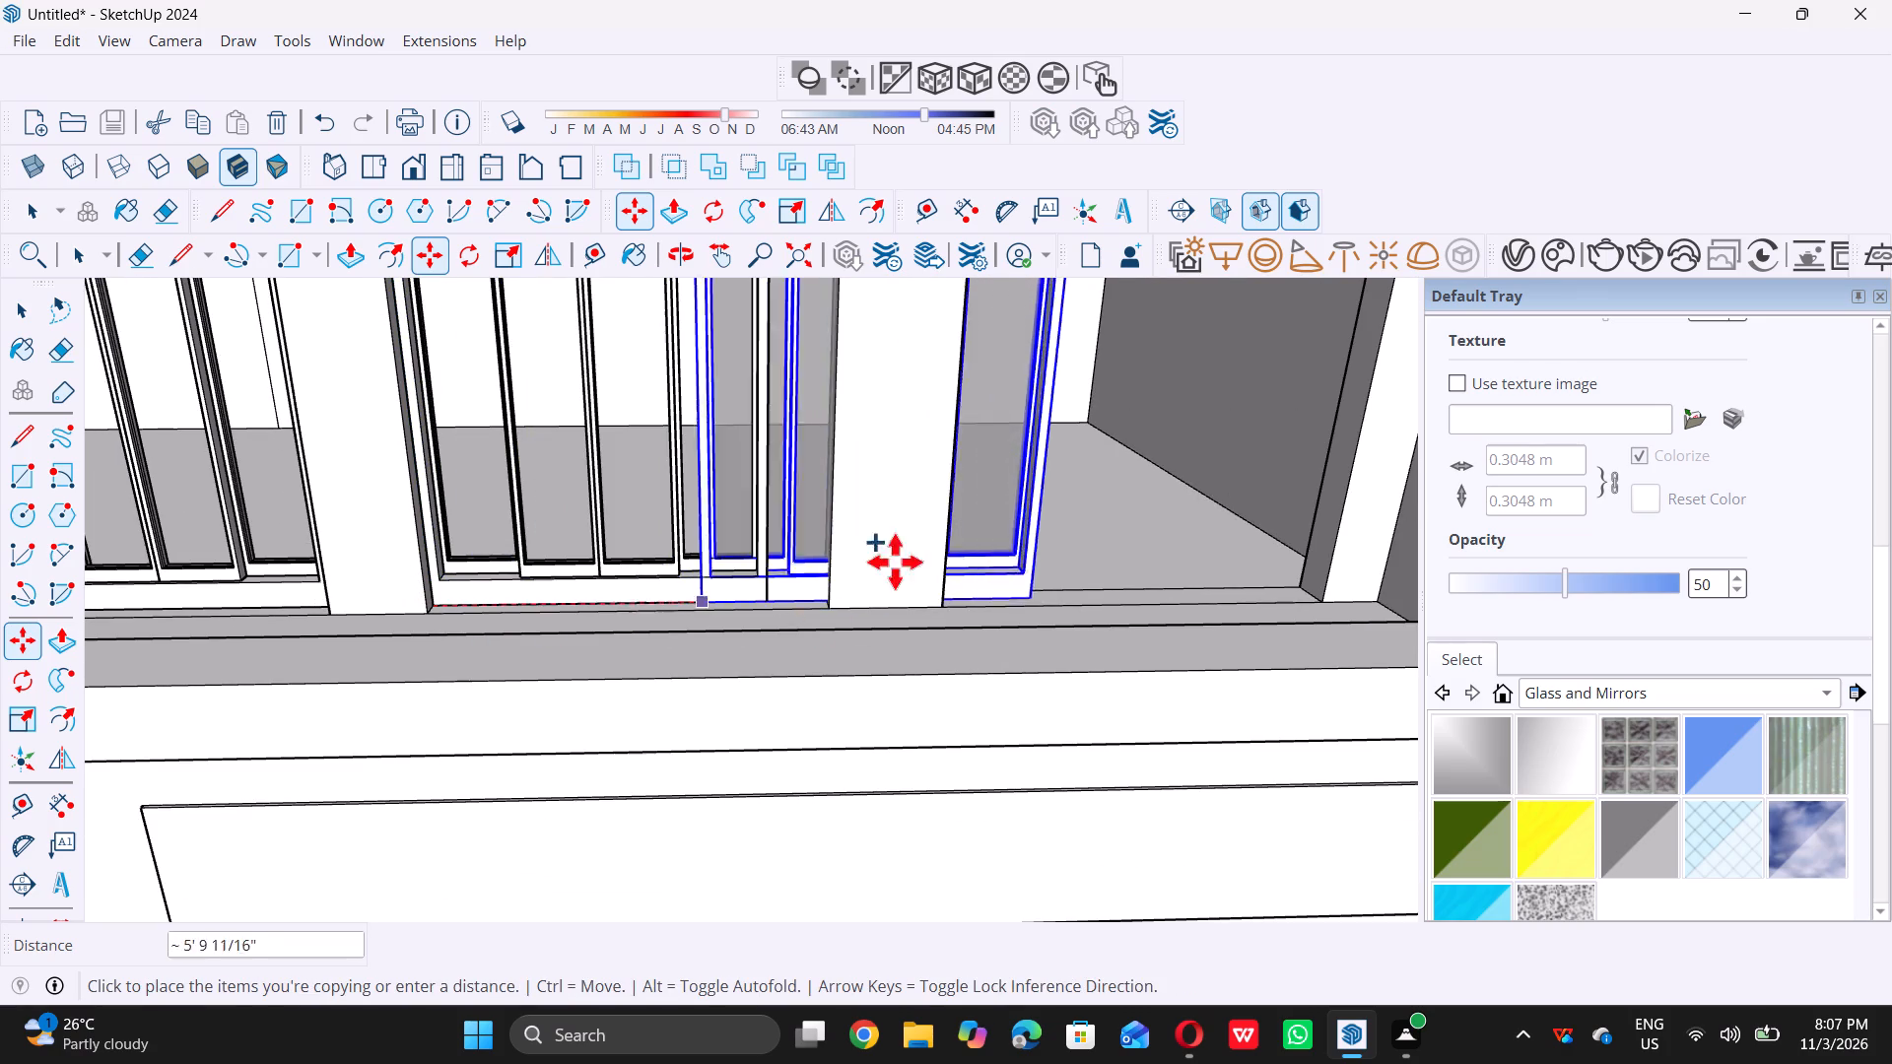
{"action": "middle_click_drag", "start_coordinate": [965, 609], "coordinate": [921, 619]}
{"action": "scroll", "coordinate": [919, 624], "scroll_direction": "up", "scroll_amount": 6}
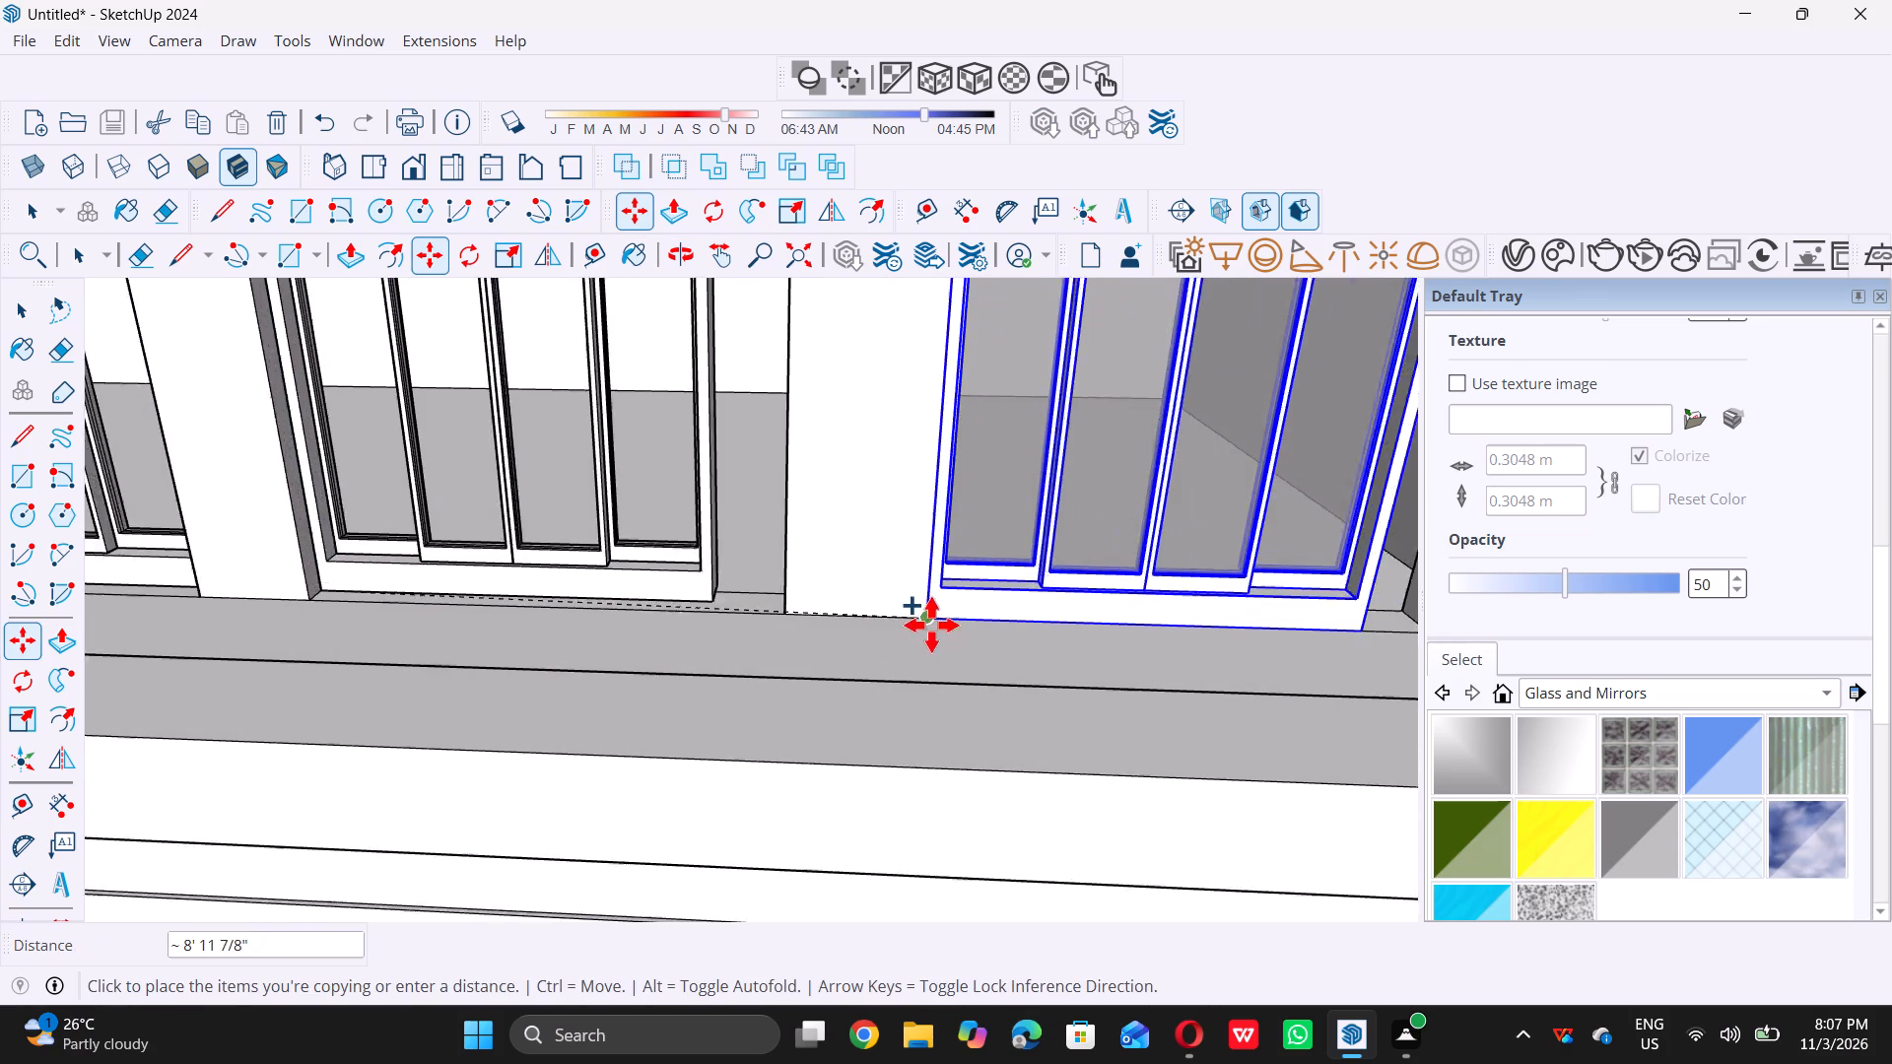
{"action": "scroll", "coordinate": [936, 625], "scroll_direction": "down", "scroll_amount": 1}
{"action": "scroll", "coordinate": [936, 625], "scroll_direction": "up", "scroll_amount": 1}
{"action": "middle_click_drag", "start_coordinate": [945, 615], "coordinate": [814, 632]}
{"action": "scroll", "coordinate": [895, 626], "scroll_direction": "up", "scroll_amount": 5}
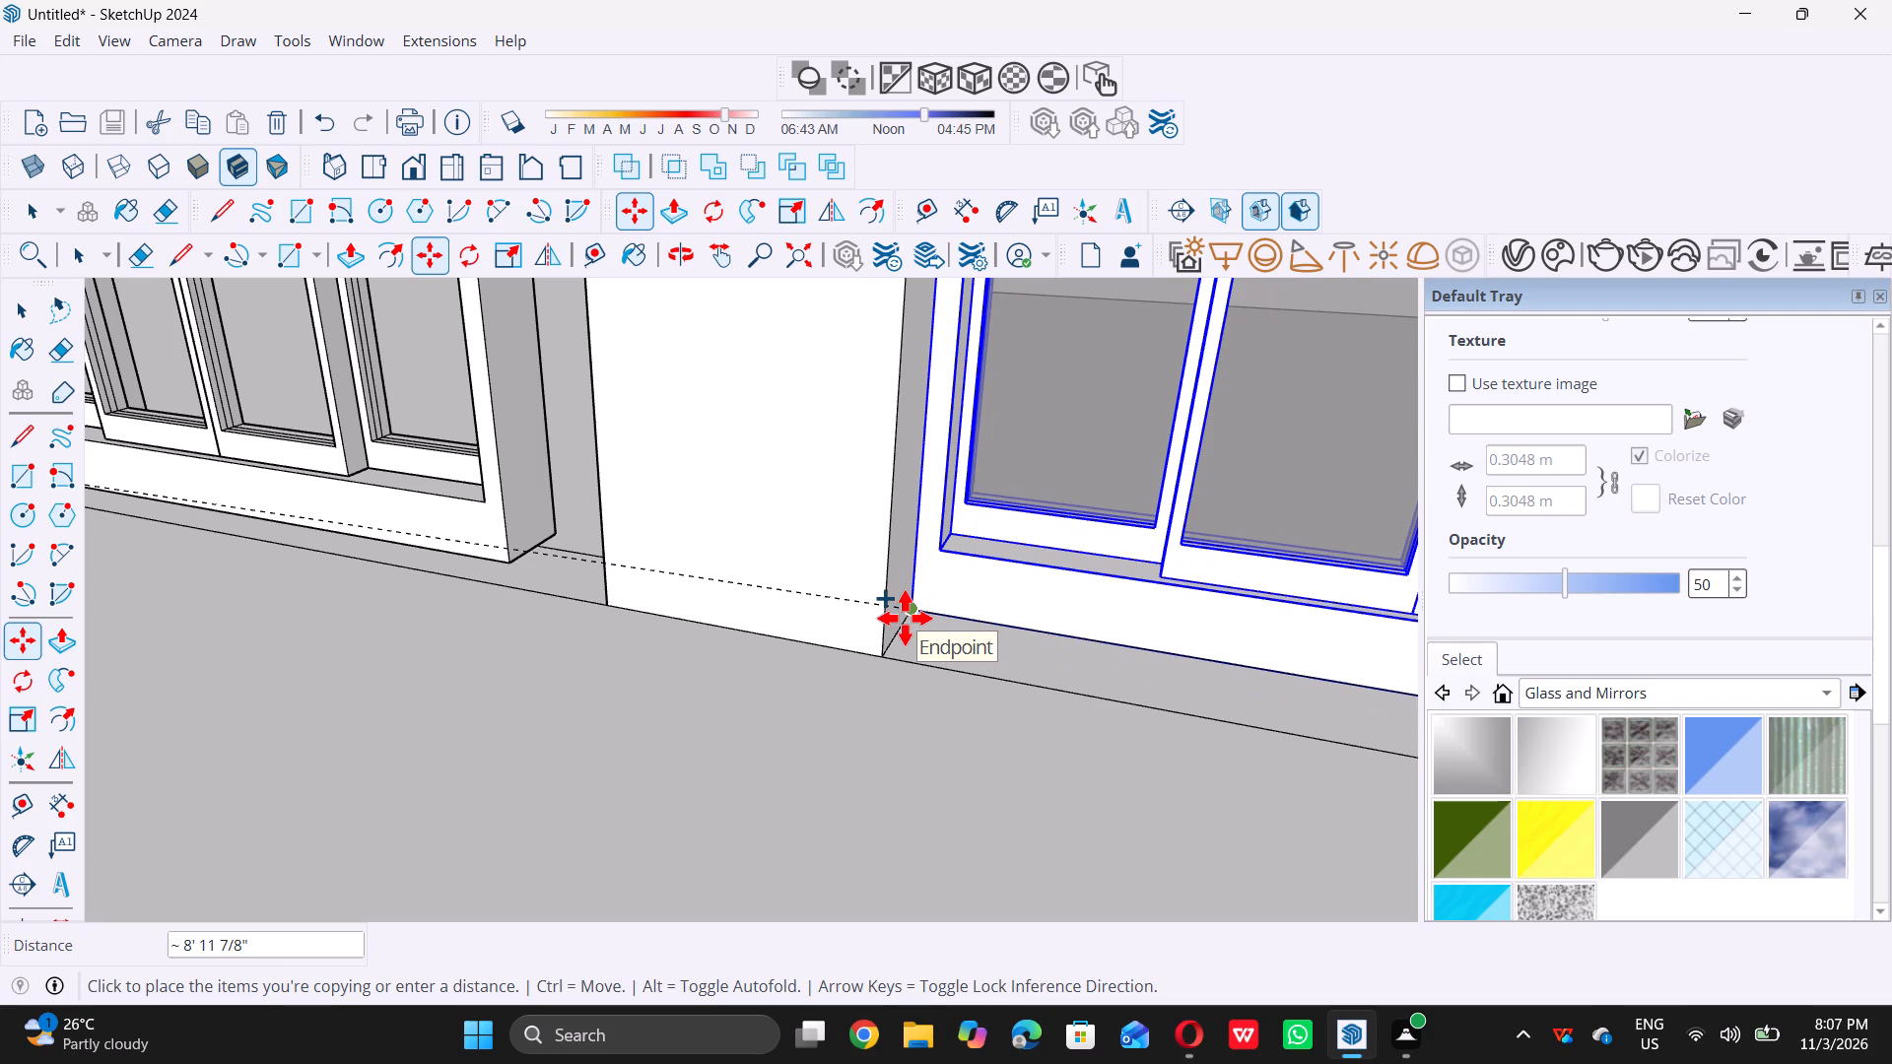
{"action": "double_click", "coordinate": [905, 618]}
{"action": "scroll", "coordinate": [887, 650], "scroll_direction": "down", "scroll_amount": 3}
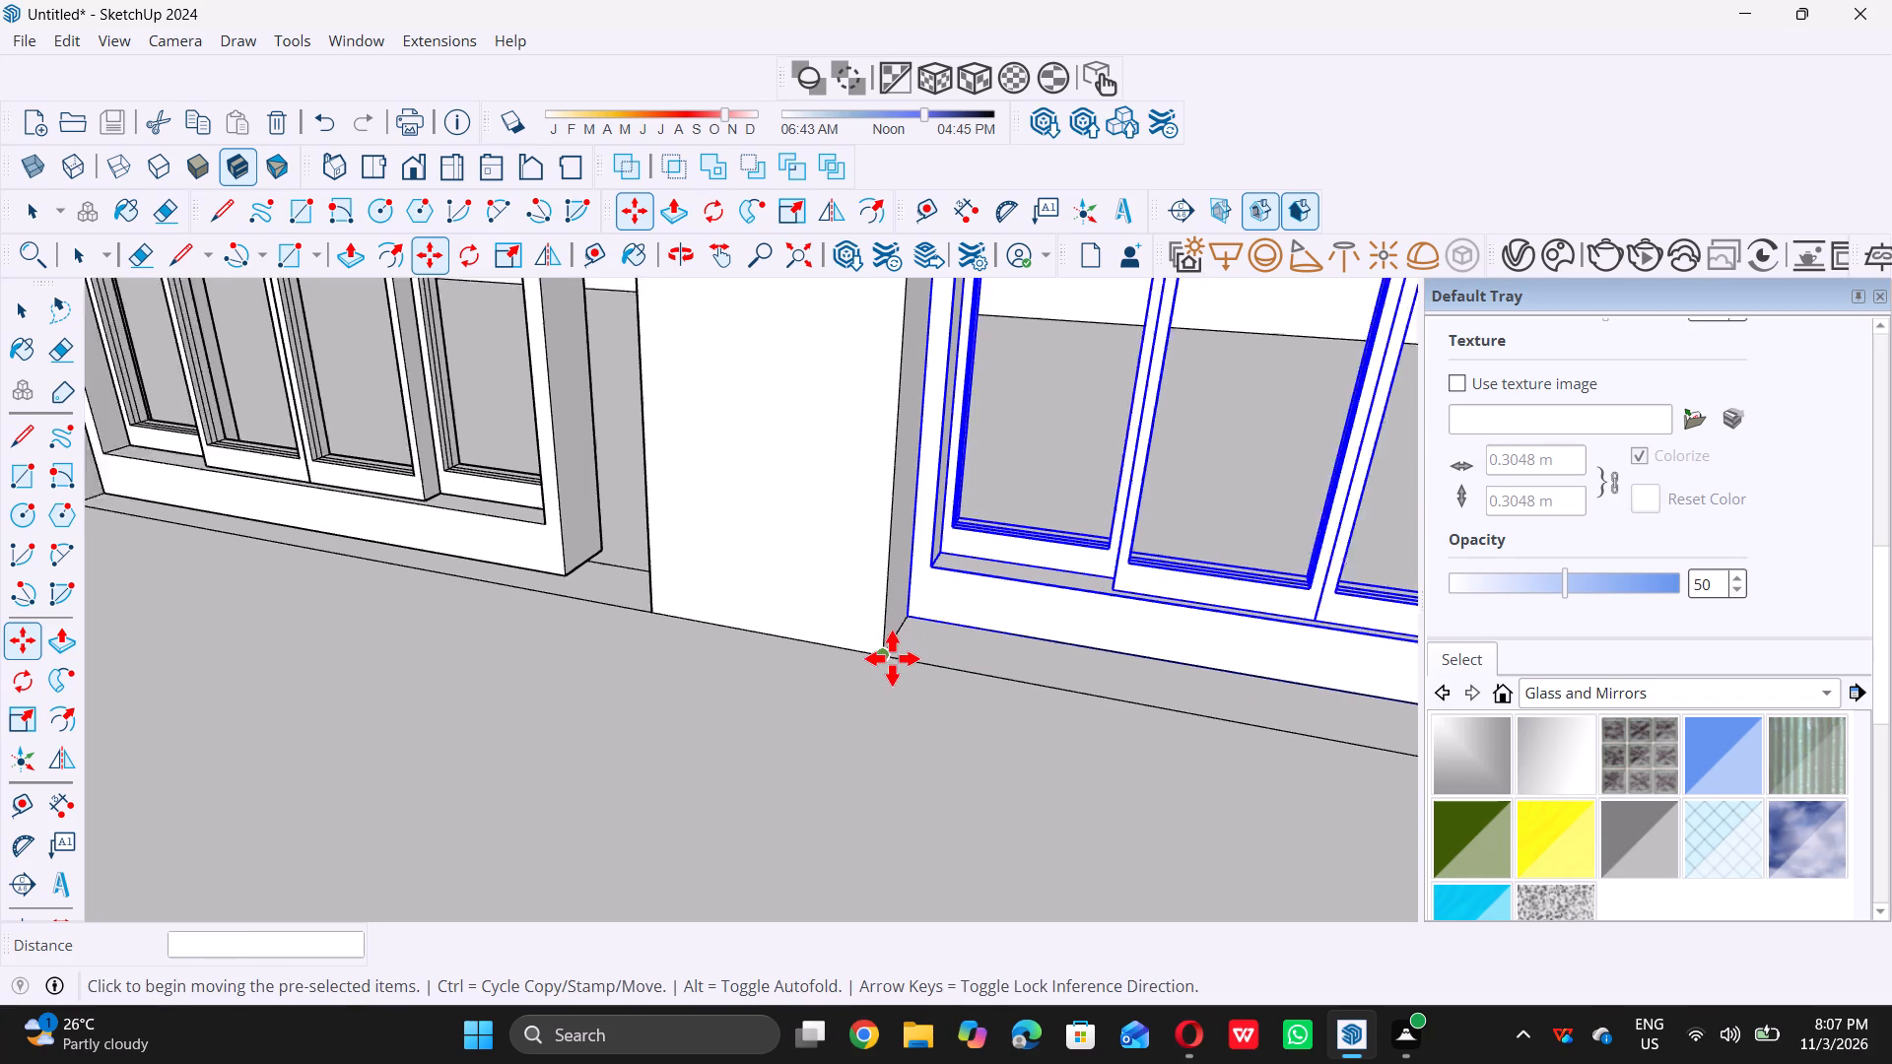
{"action": "scroll", "coordinate": [892, 658], "scroll_direction": "down", "scroll_amount": 20}
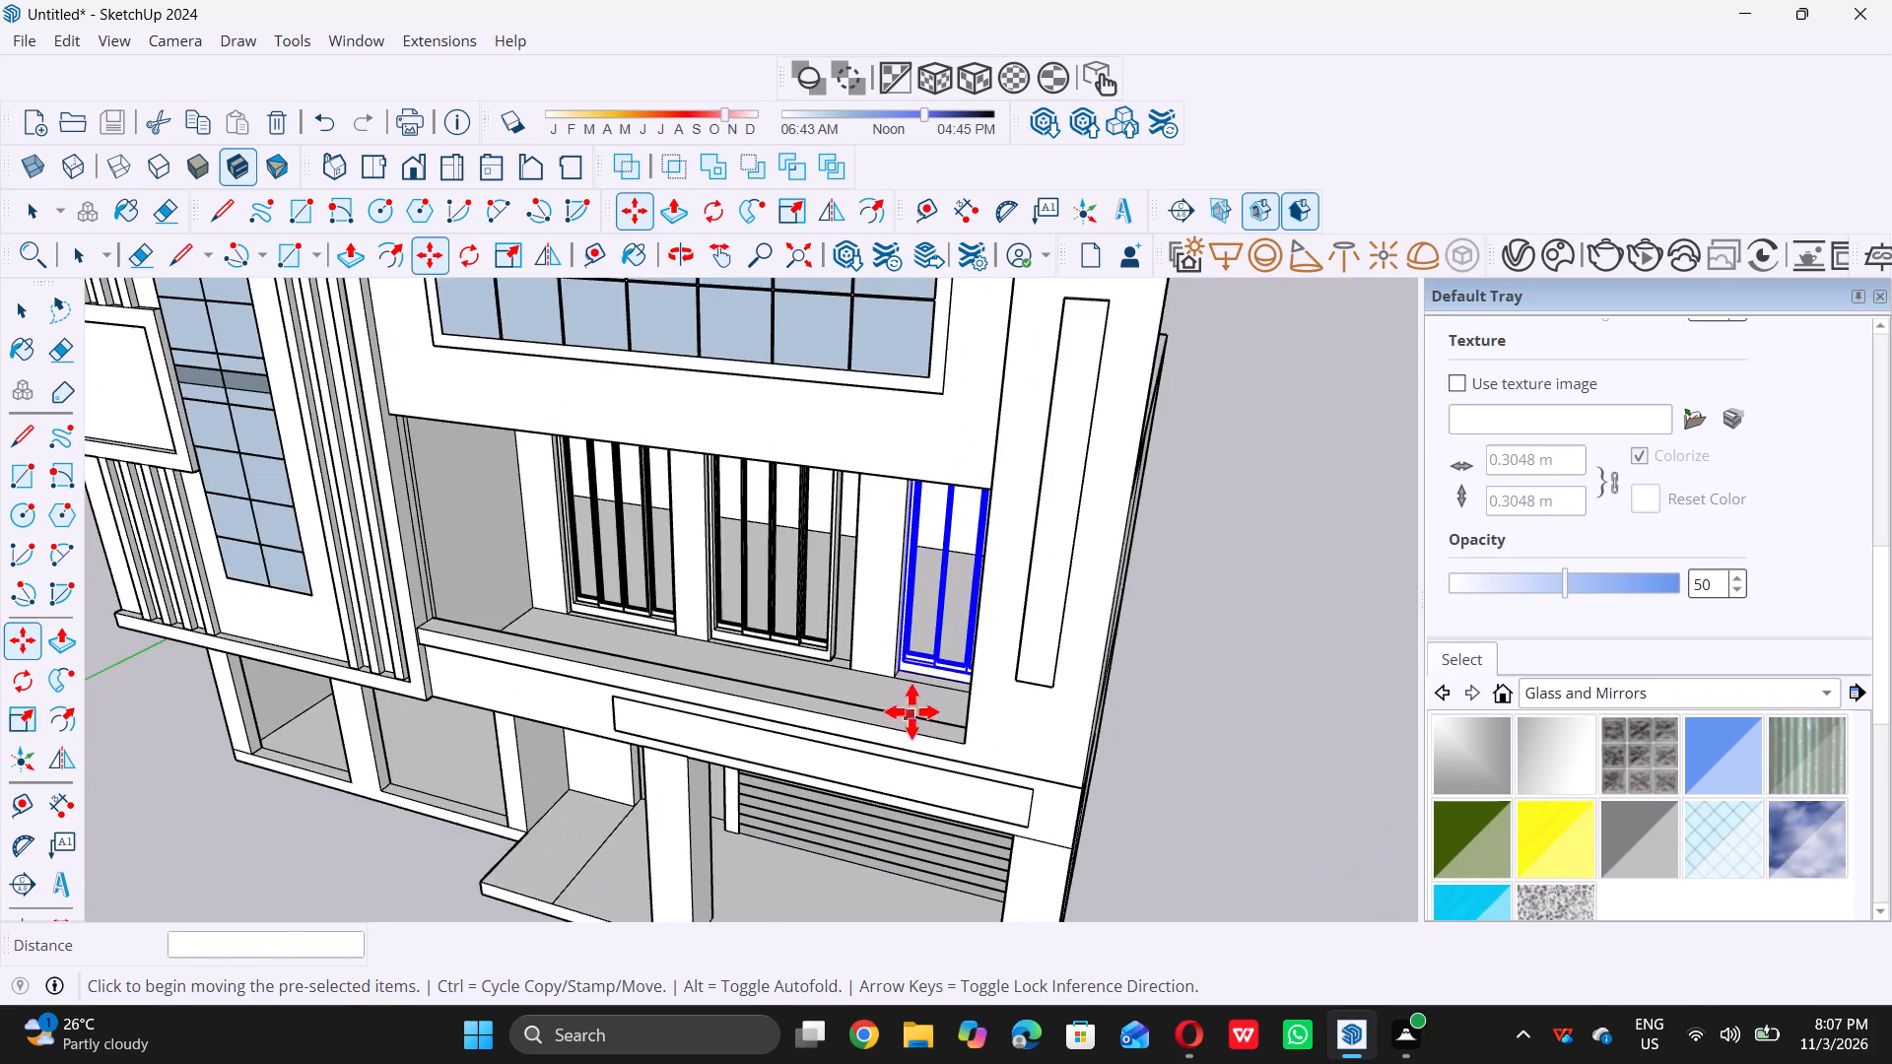
{"action": "scroll", "coordinate": [912, 711], "scroll_direction": "down", "scroll_amount": 1}
{"action": "middle_click_drag", "start_coordinate": [913, 706], "coordinate": [1044, 572]}
{"action": "scroll", "coordinate": [1044, 560], "scroll_direction": "up", "scroll_amount": 6}
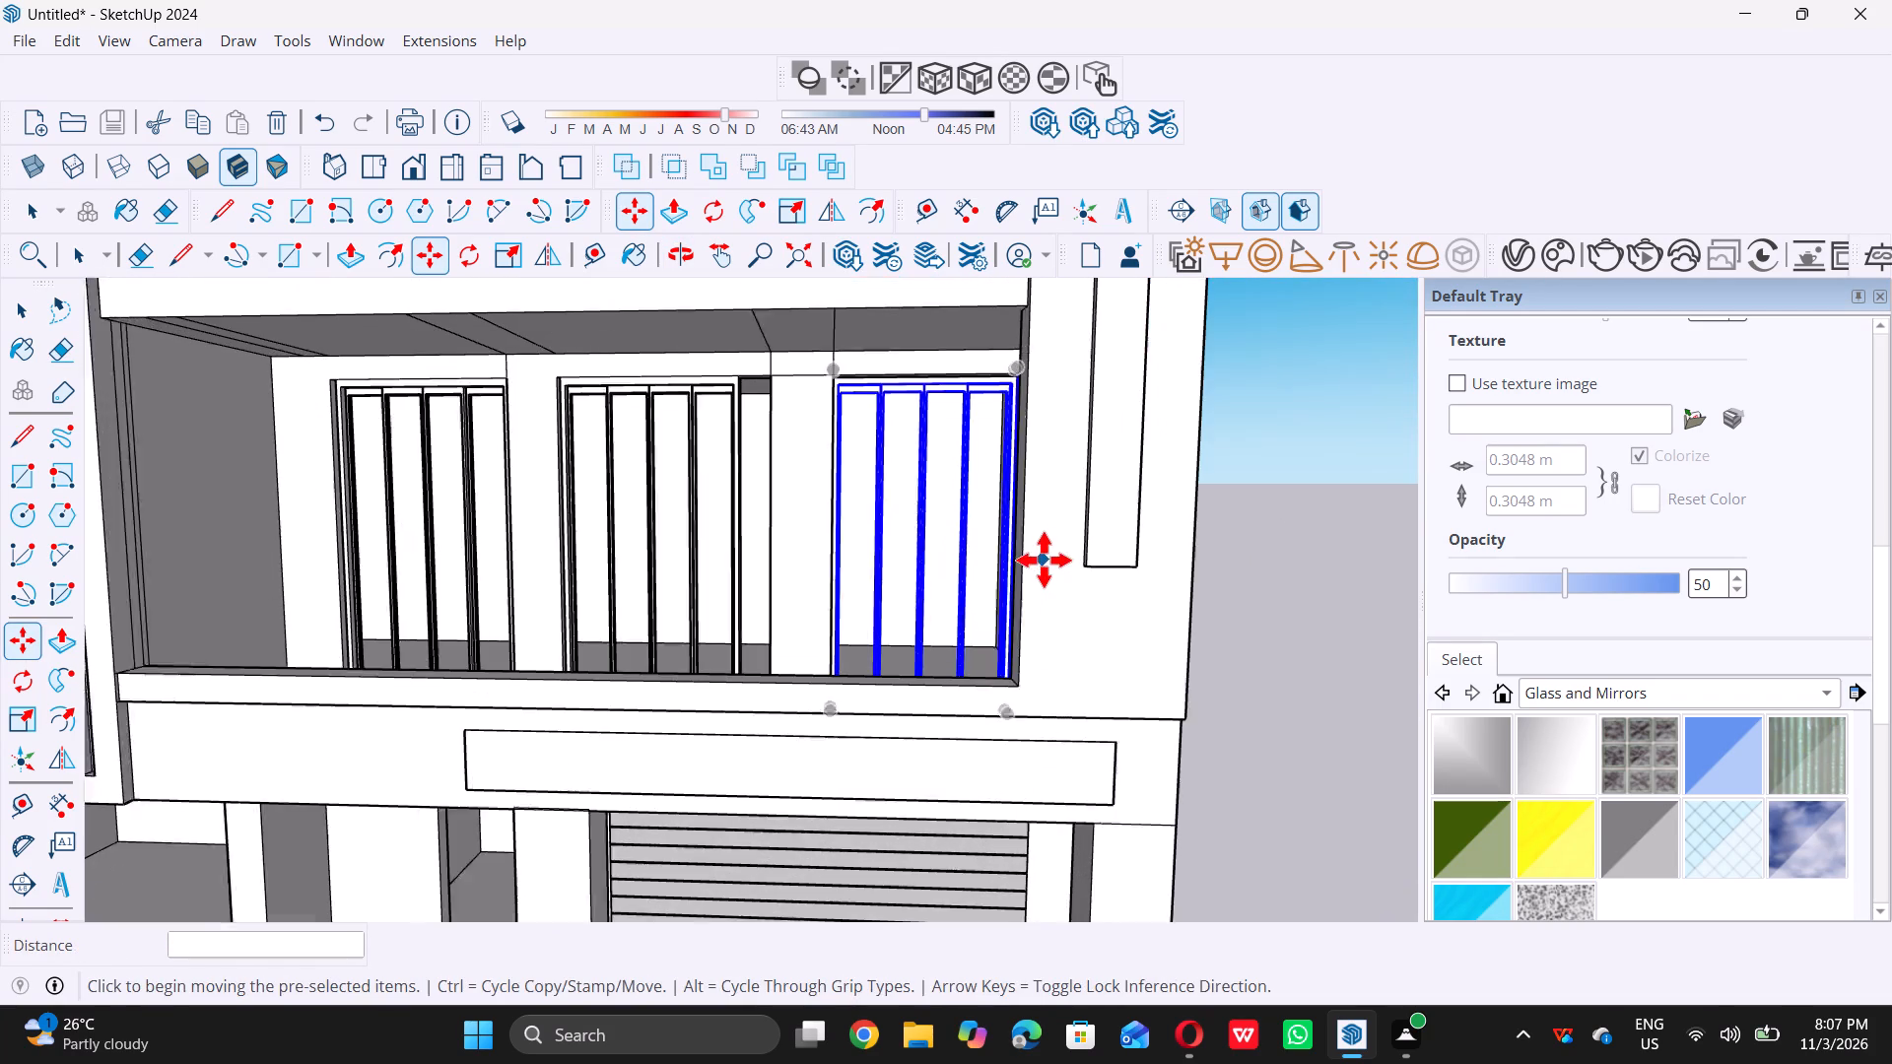
{"action": "scroll", "coordinate": [964, 597], "scroll_direction": "down", "scroll_amount": 6}
{"action": "key", "text": "space"}
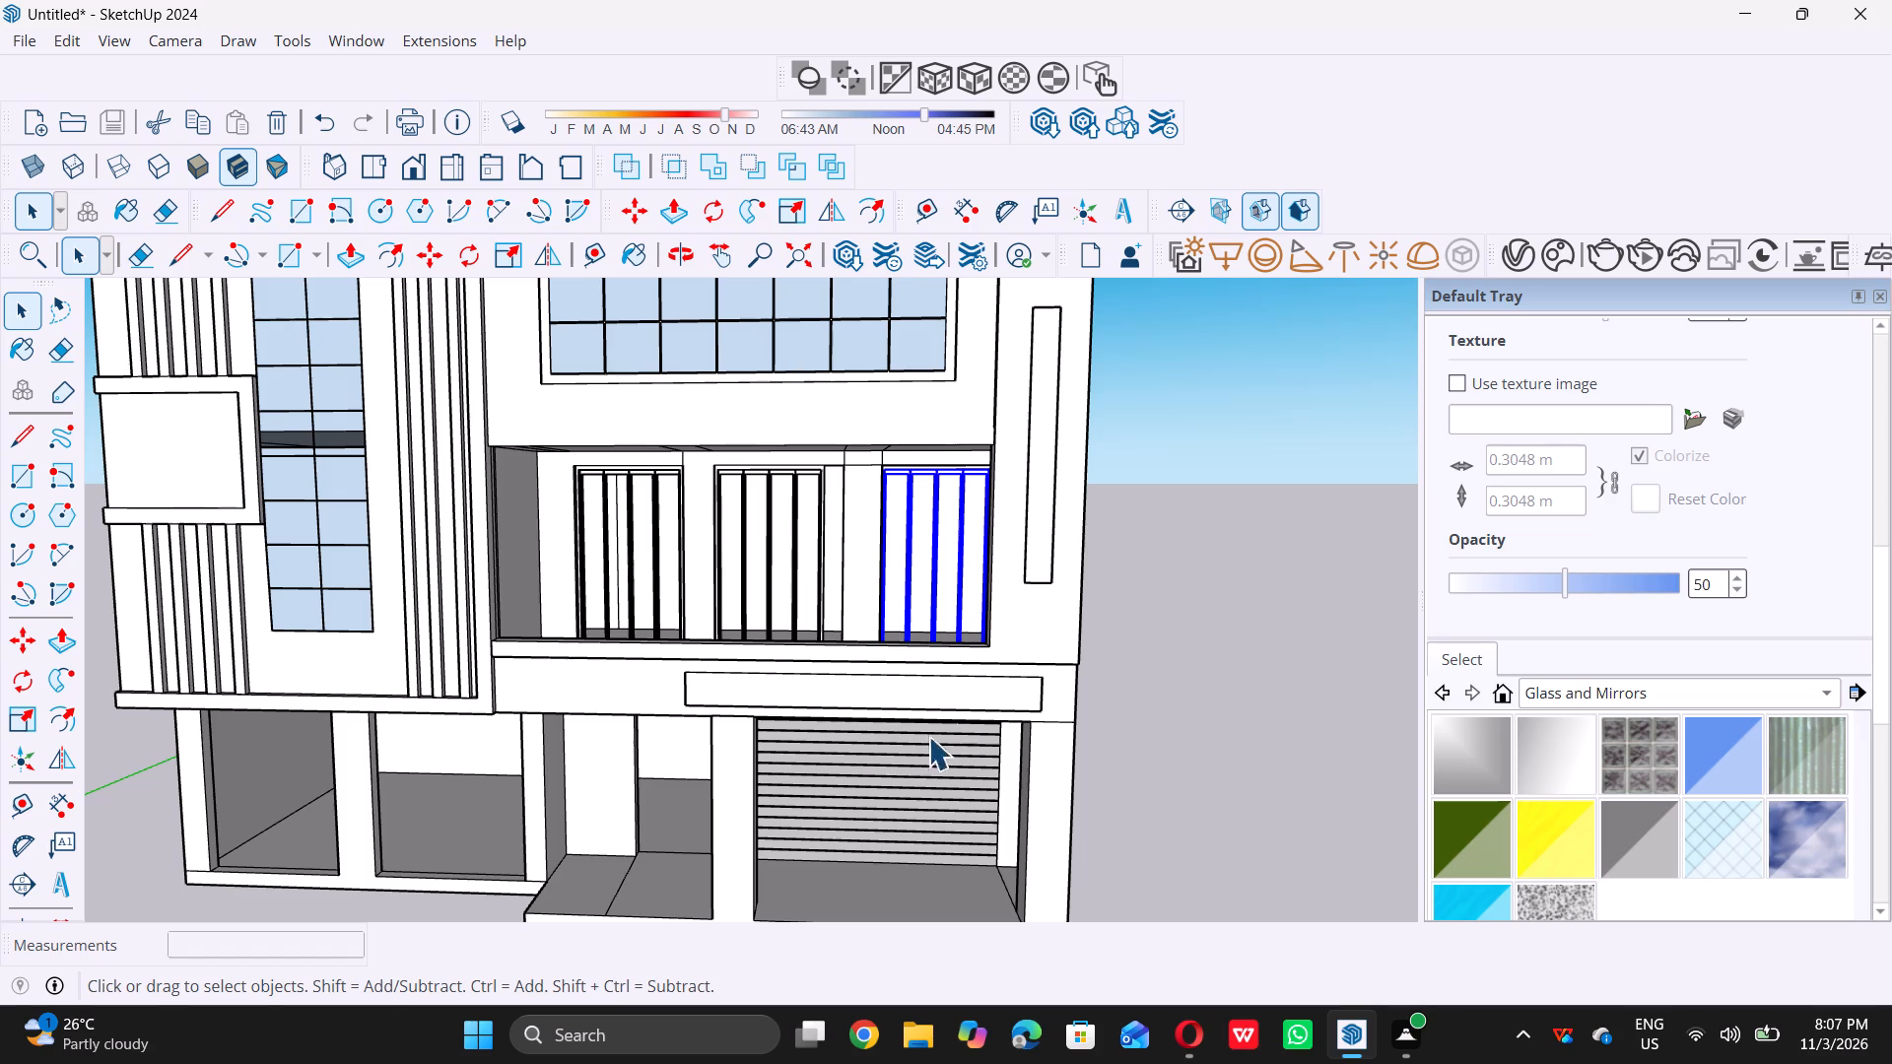
Move the third window 4 1/2" from its lower corner to the midpoint of the opening's lower depth edge.
{"action": "middle_click_drag", "start_coordinate": [857, 652], "coordinate": [838, 800]}
{"action": "middle_click", "coordinate": [838, 800]}
{"action": "scroll", "coordinate": [817, 674], "scroll_direction": "up", "scroll_amount": 5}
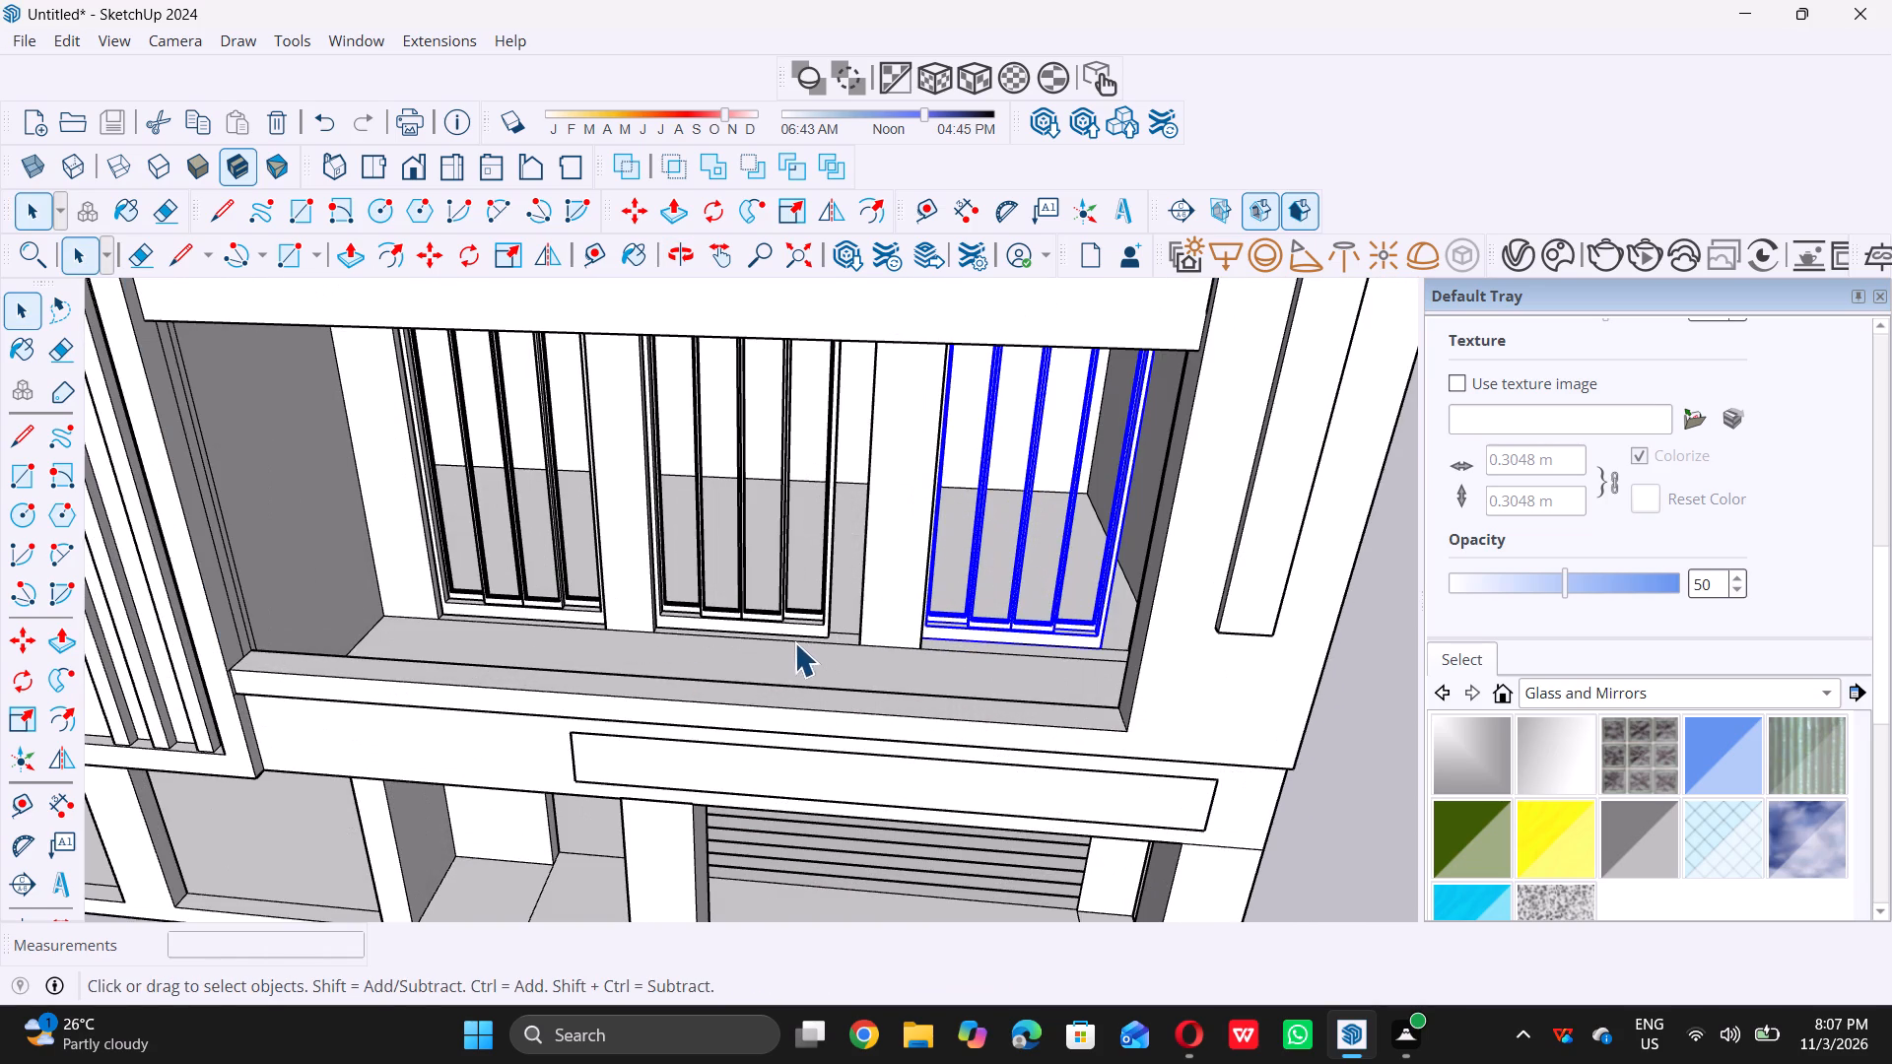
{"action": "scroll", "coordinate": [936, 626], "scroll_direction": "up", "scroll_amount": 1}
{"action": "middle_click_drag", "start_coordinate": [951, 632], "coordinate": [1027, 652]}
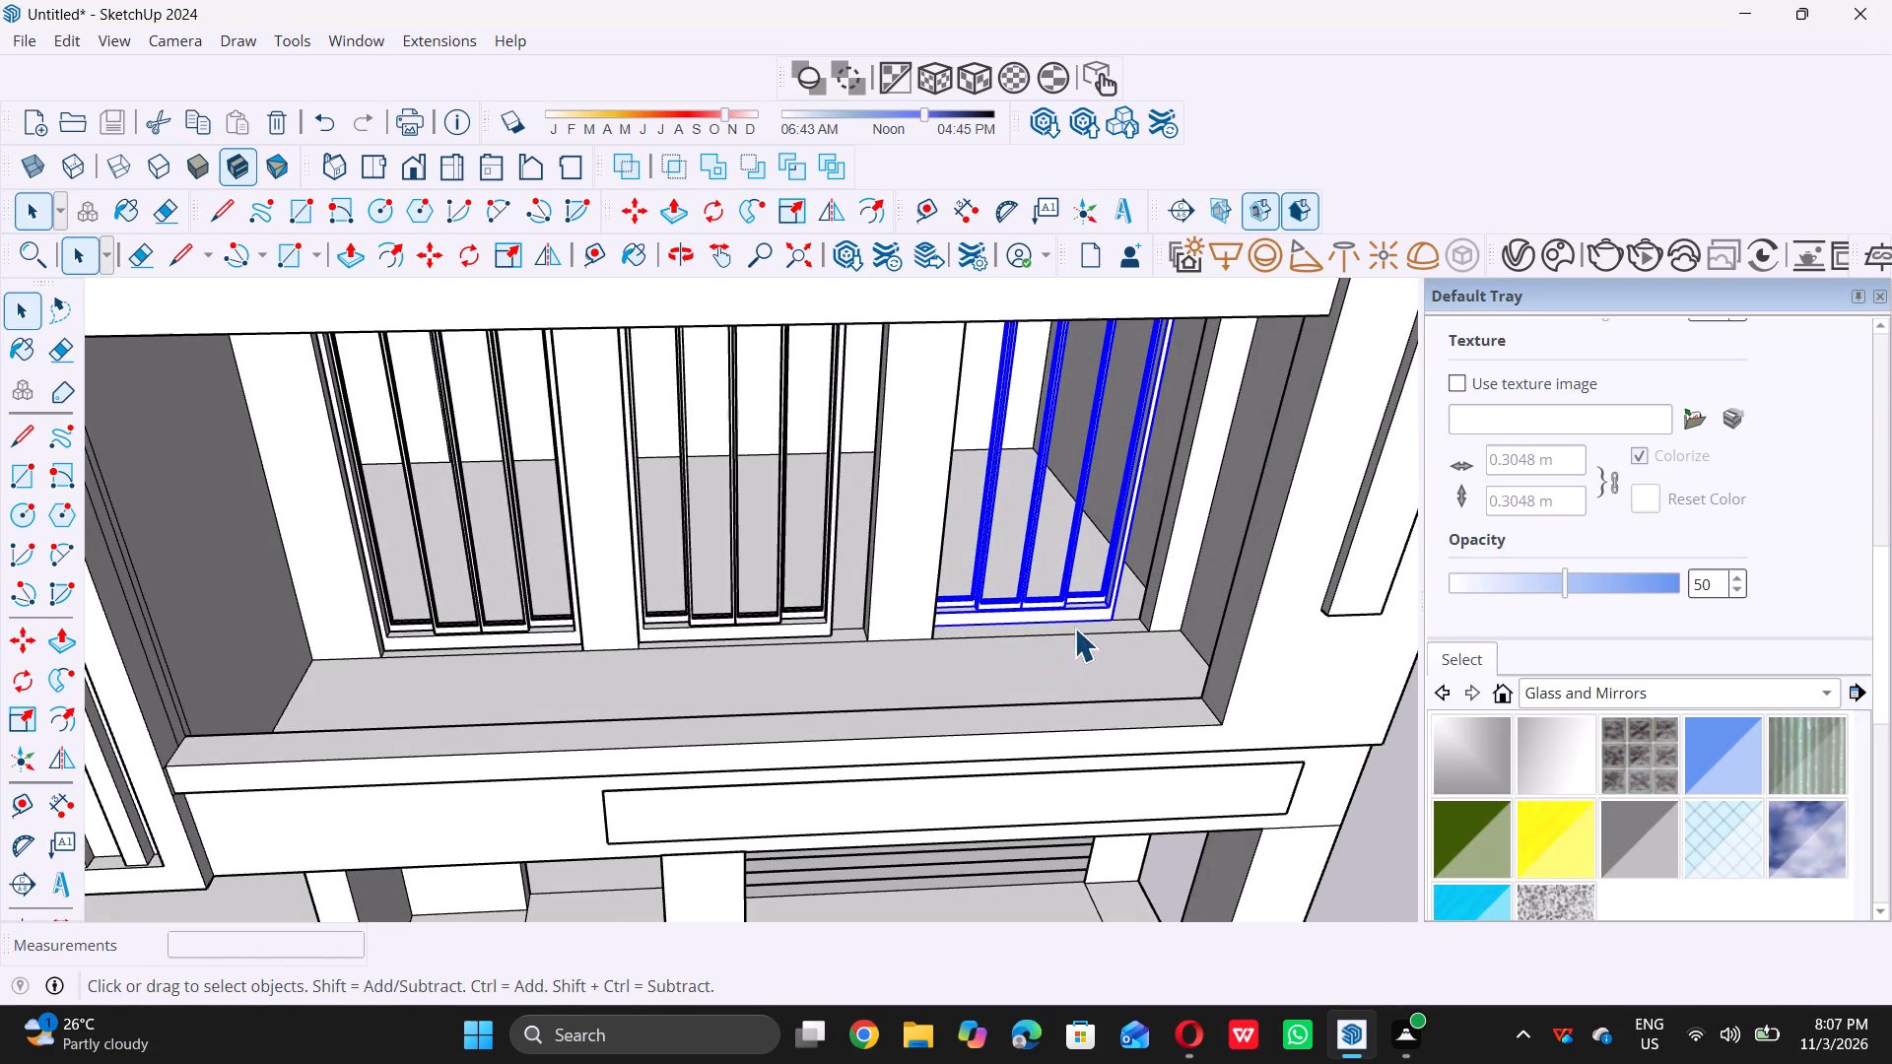
{"action": "scroll", "coordinate": [1074, 628], "scroll_direction": "up", "scroll_amount": 6}
{"action": "scroll", "coordinate": [1056, 632], "scroll_direction": "down", "scroll_amount": 1}
{"action": "middle_click_drag", "start_coordinate": [1040, 635], "coordinate": [847, 695]}
{"action": "middle_click_drag", "start_coordinate": [847, 695], "coordinate": [871, 695]}
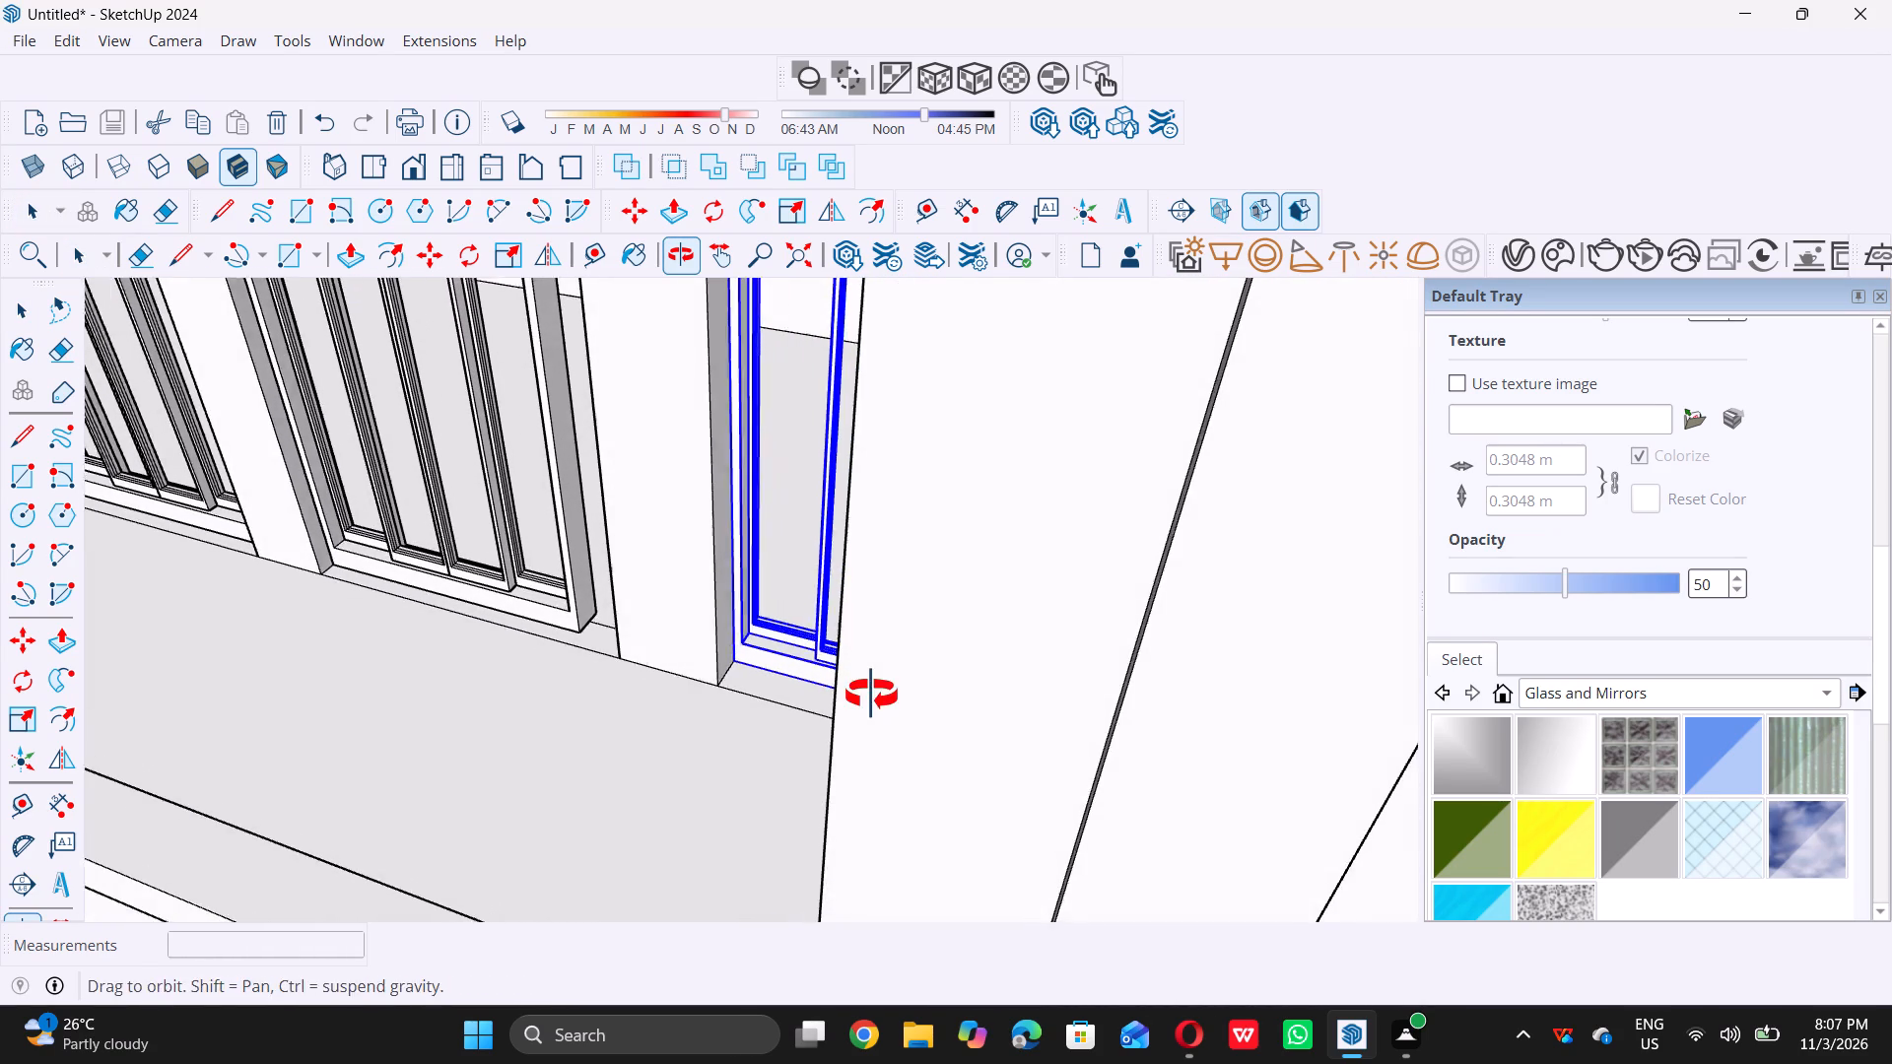
{"action": "middle_click_drag", "start_coordinate": [871, 695], "coordinate": [875, 696]}
{"action": "scroll", "coordinate": [747, 683], "scroll_direction": "up", "scroll_amount": 5}
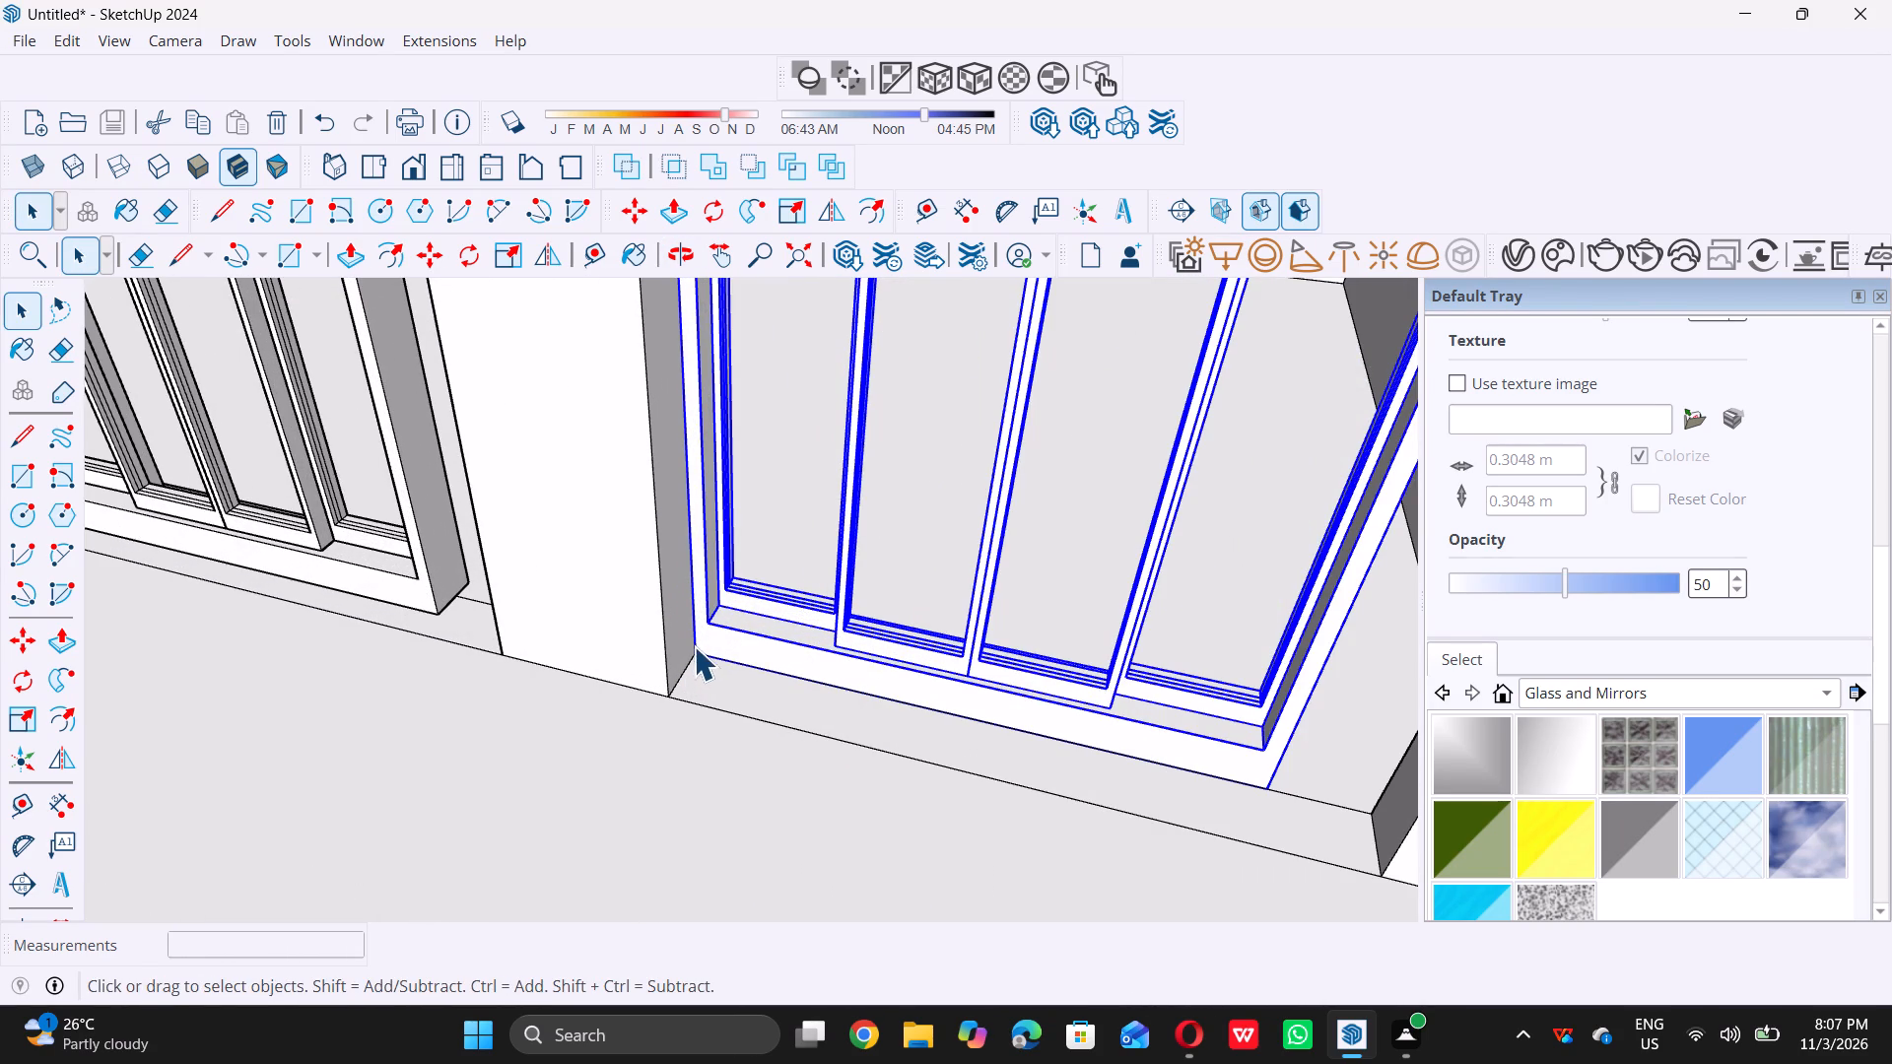
{"action": "key", "text": "m"}
{"action": "left_click", "coordinate": [696, 647]}
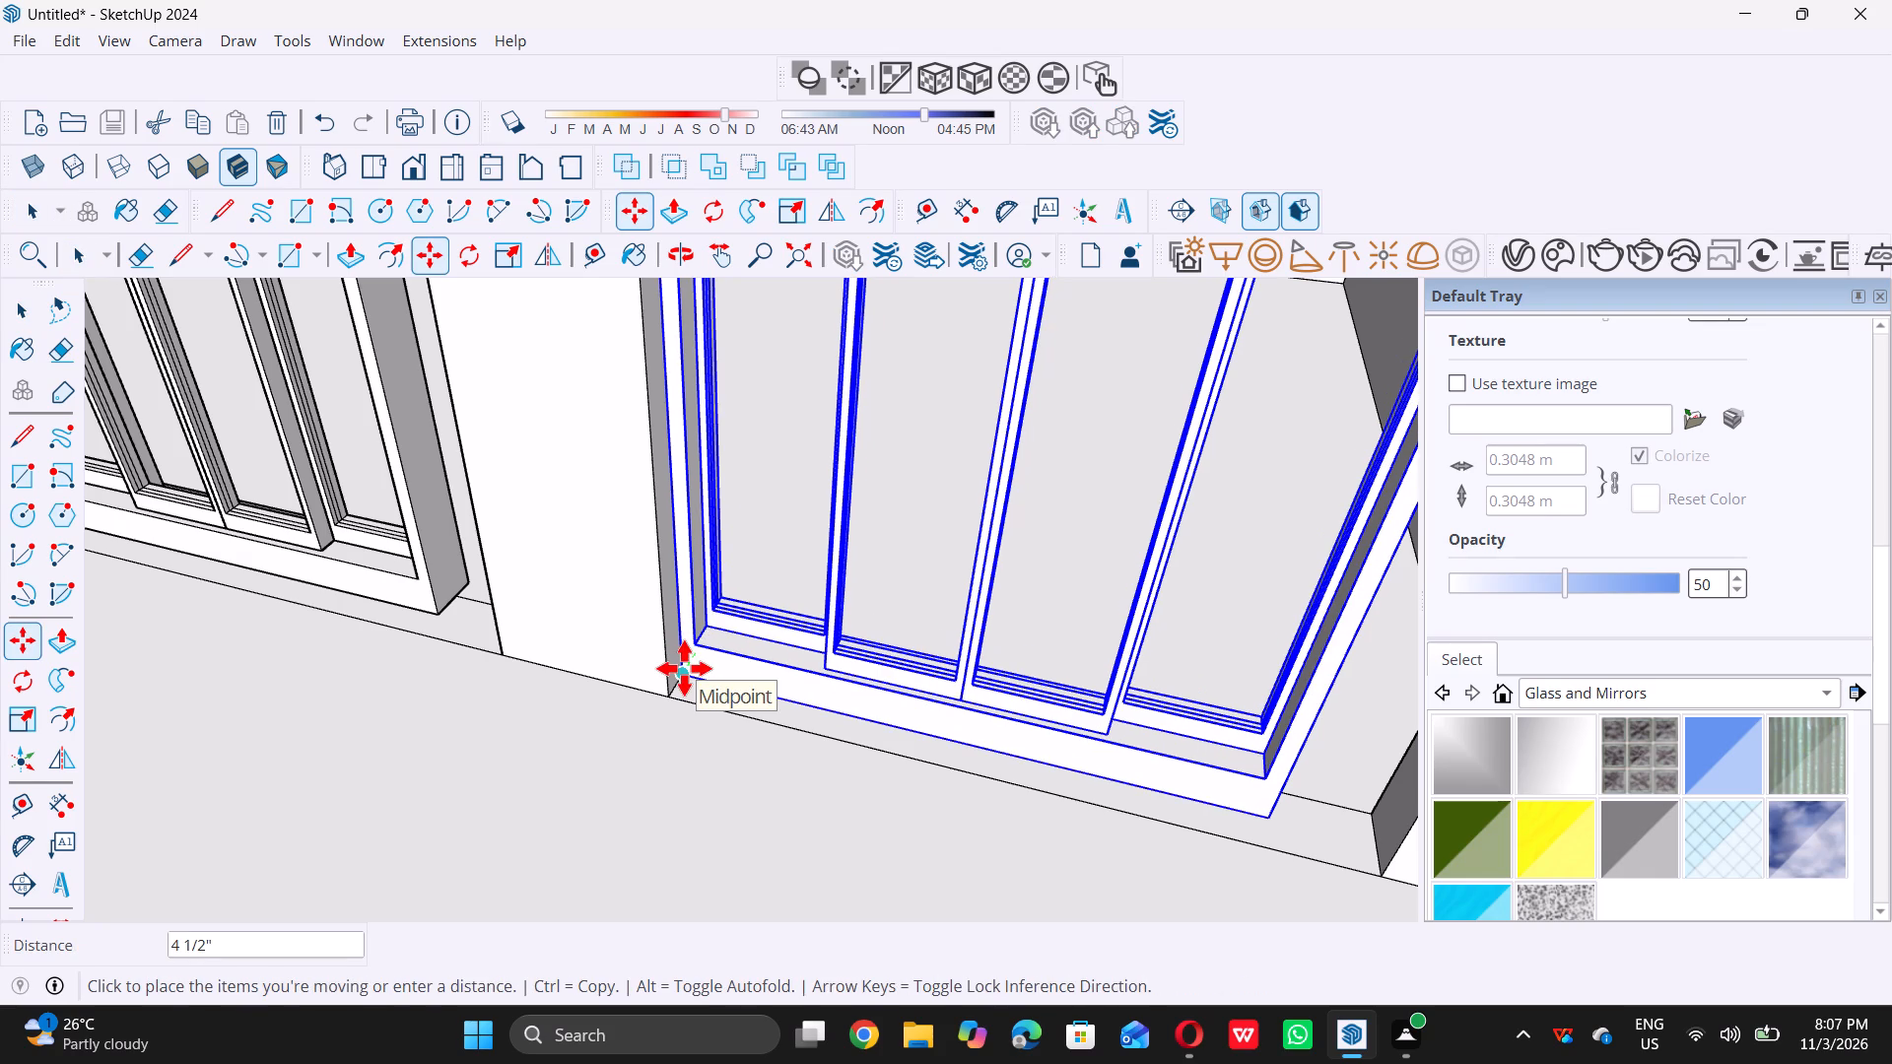
{"action": "double_click", "coordinate": [684, 668]}
{"action": "key", "text": "space"}
Scale the third window's width by about 1.14 along the green axis towards the far side of its opening.
{"action": "scroll", "coordinate": [683, 670], "scroll_direction": "down", "scroll_amount": 8}
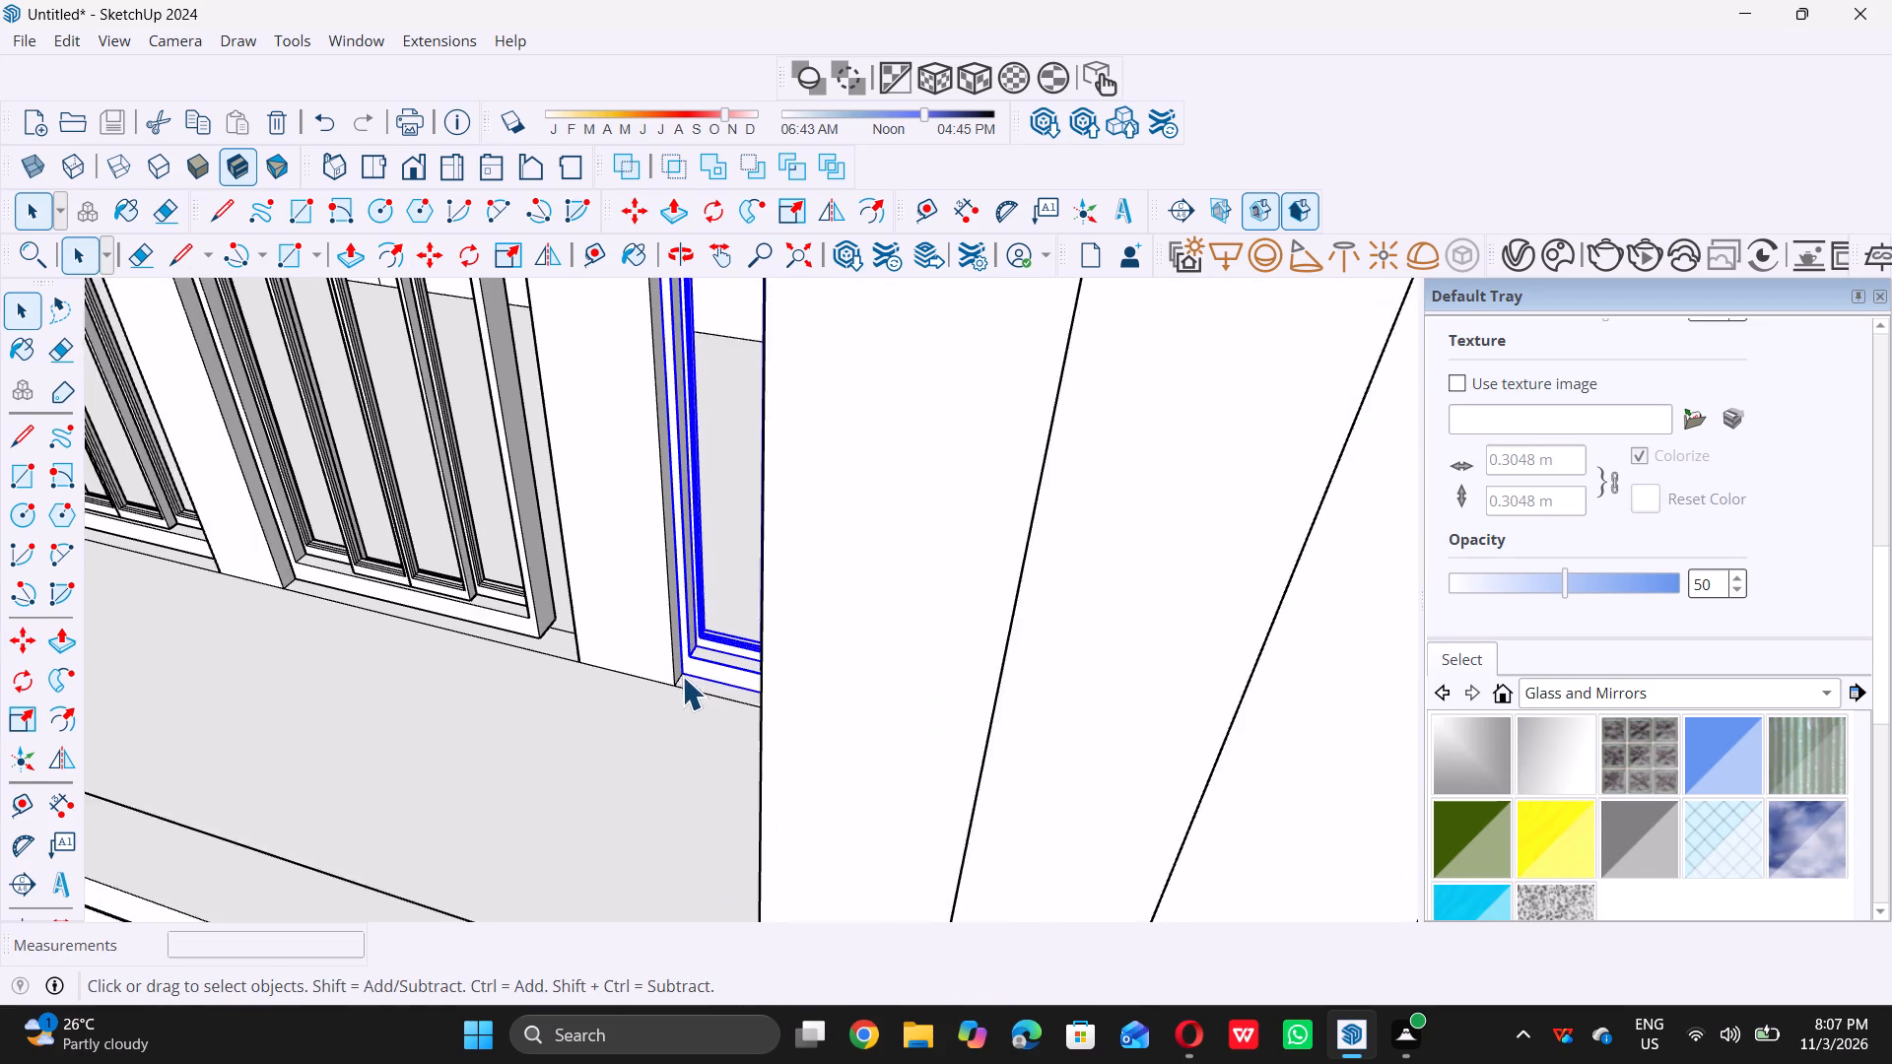
{"action": "middle_click", "coordinate": [699, 674]}
{"action": "middle_click_drag", "start_coordinate": [760, 674], "coordinate": [1099, 643]}
{"action": "middle_click", "coordinate": [1157, 643]}
{"action": "scroll", "coordinate": [826, 720], "scroll_direction": "down", "scroll_amount": 2}
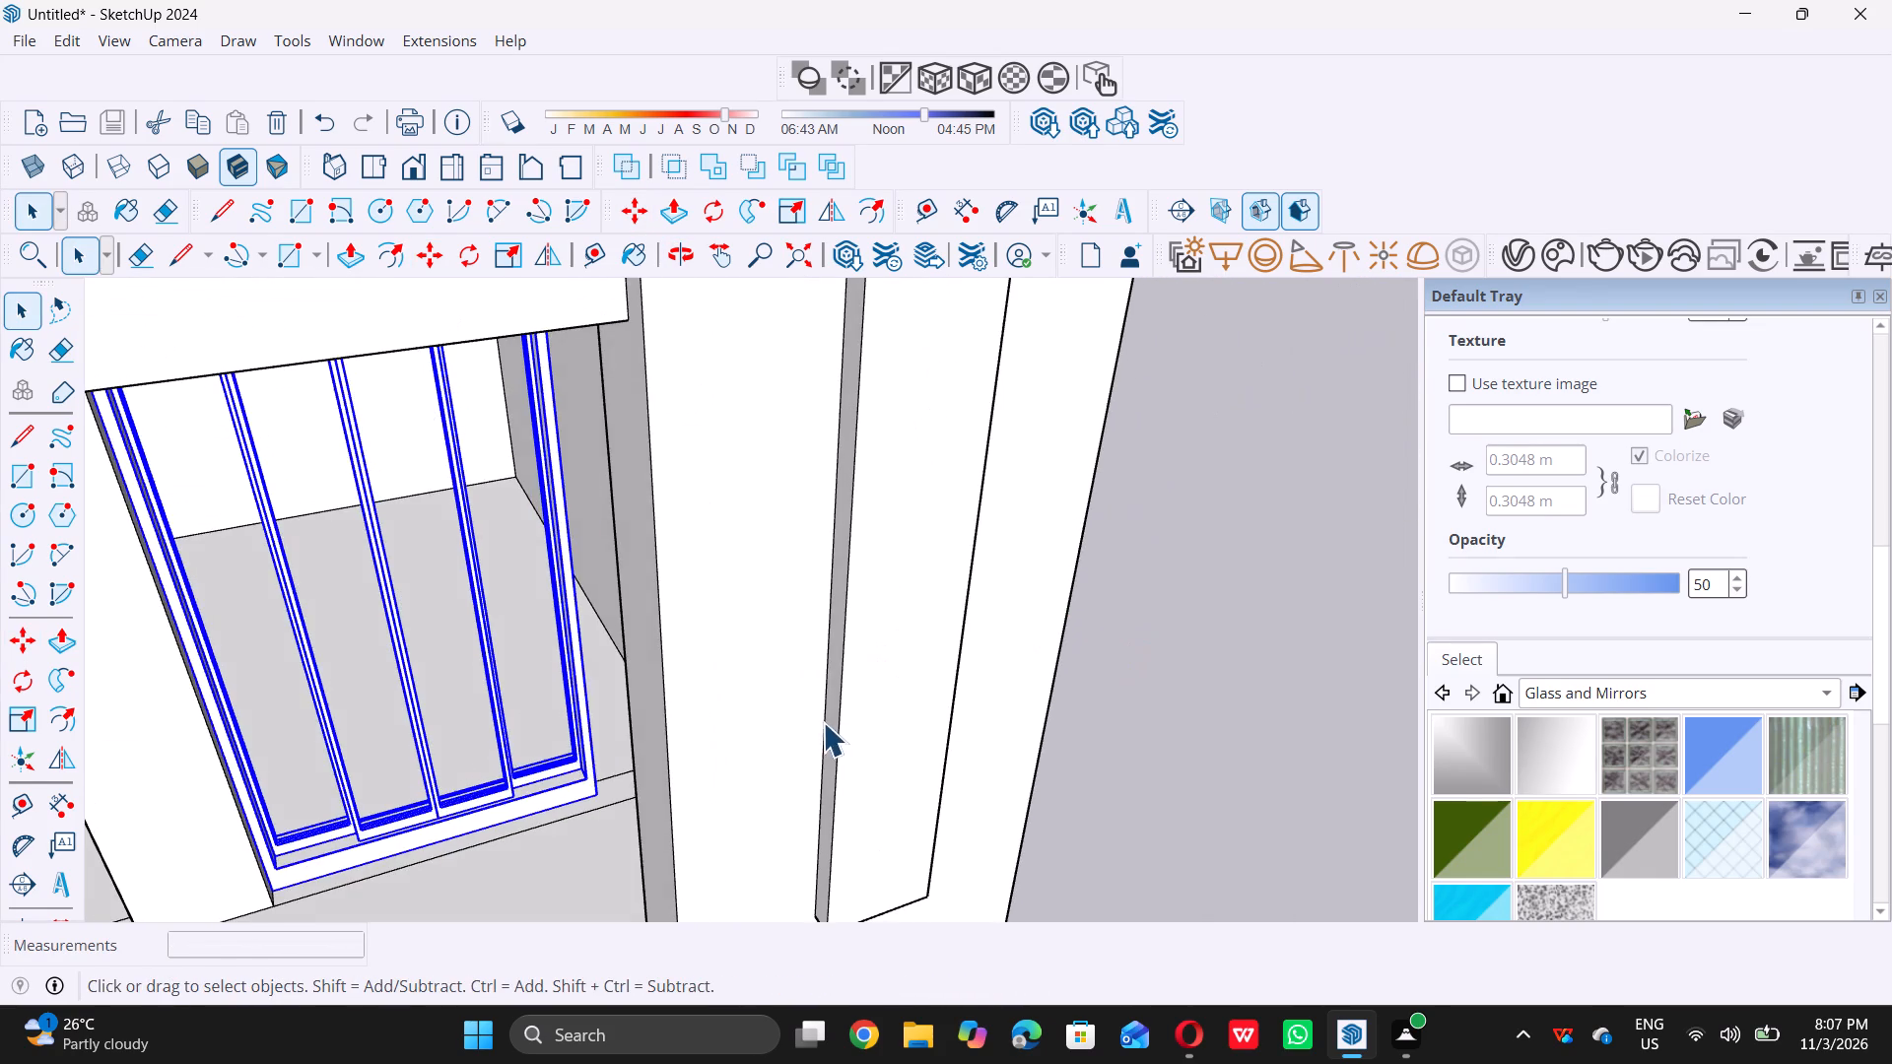
{"action": "scroll", "coordinate": [823, 722], "scroll_direction": "down", "scroll_amount": 4}
{"action": "middle_click_drag", "start_coordinate": [605, 710], "coordinate": [678, 664]}
{"action": "scroll", "coordinate": [659, 689], "scroll_direction": "up", "scroll_amount": 1}
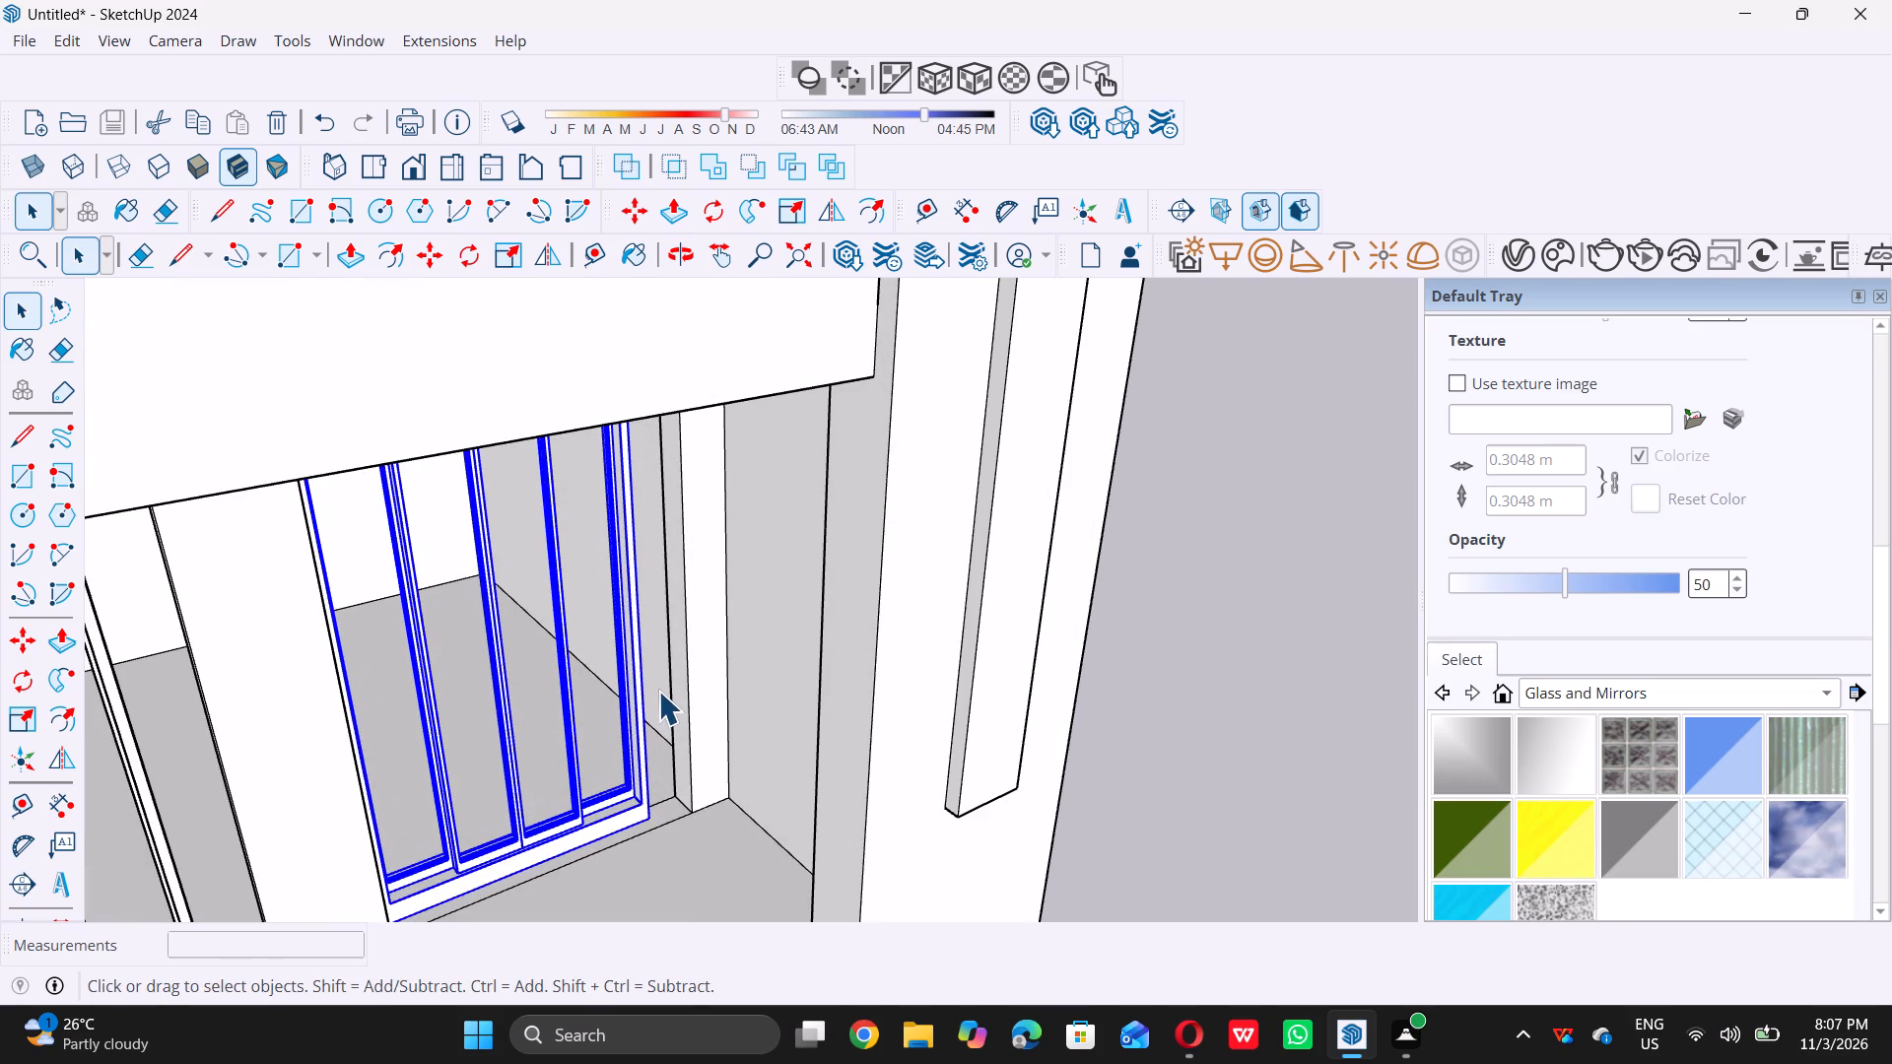
{"action": "key", "text": "s"}
{"action": "scroll", "coordinate": [601, 583], "scroll_direction": "up", "scroll_amount": 5}
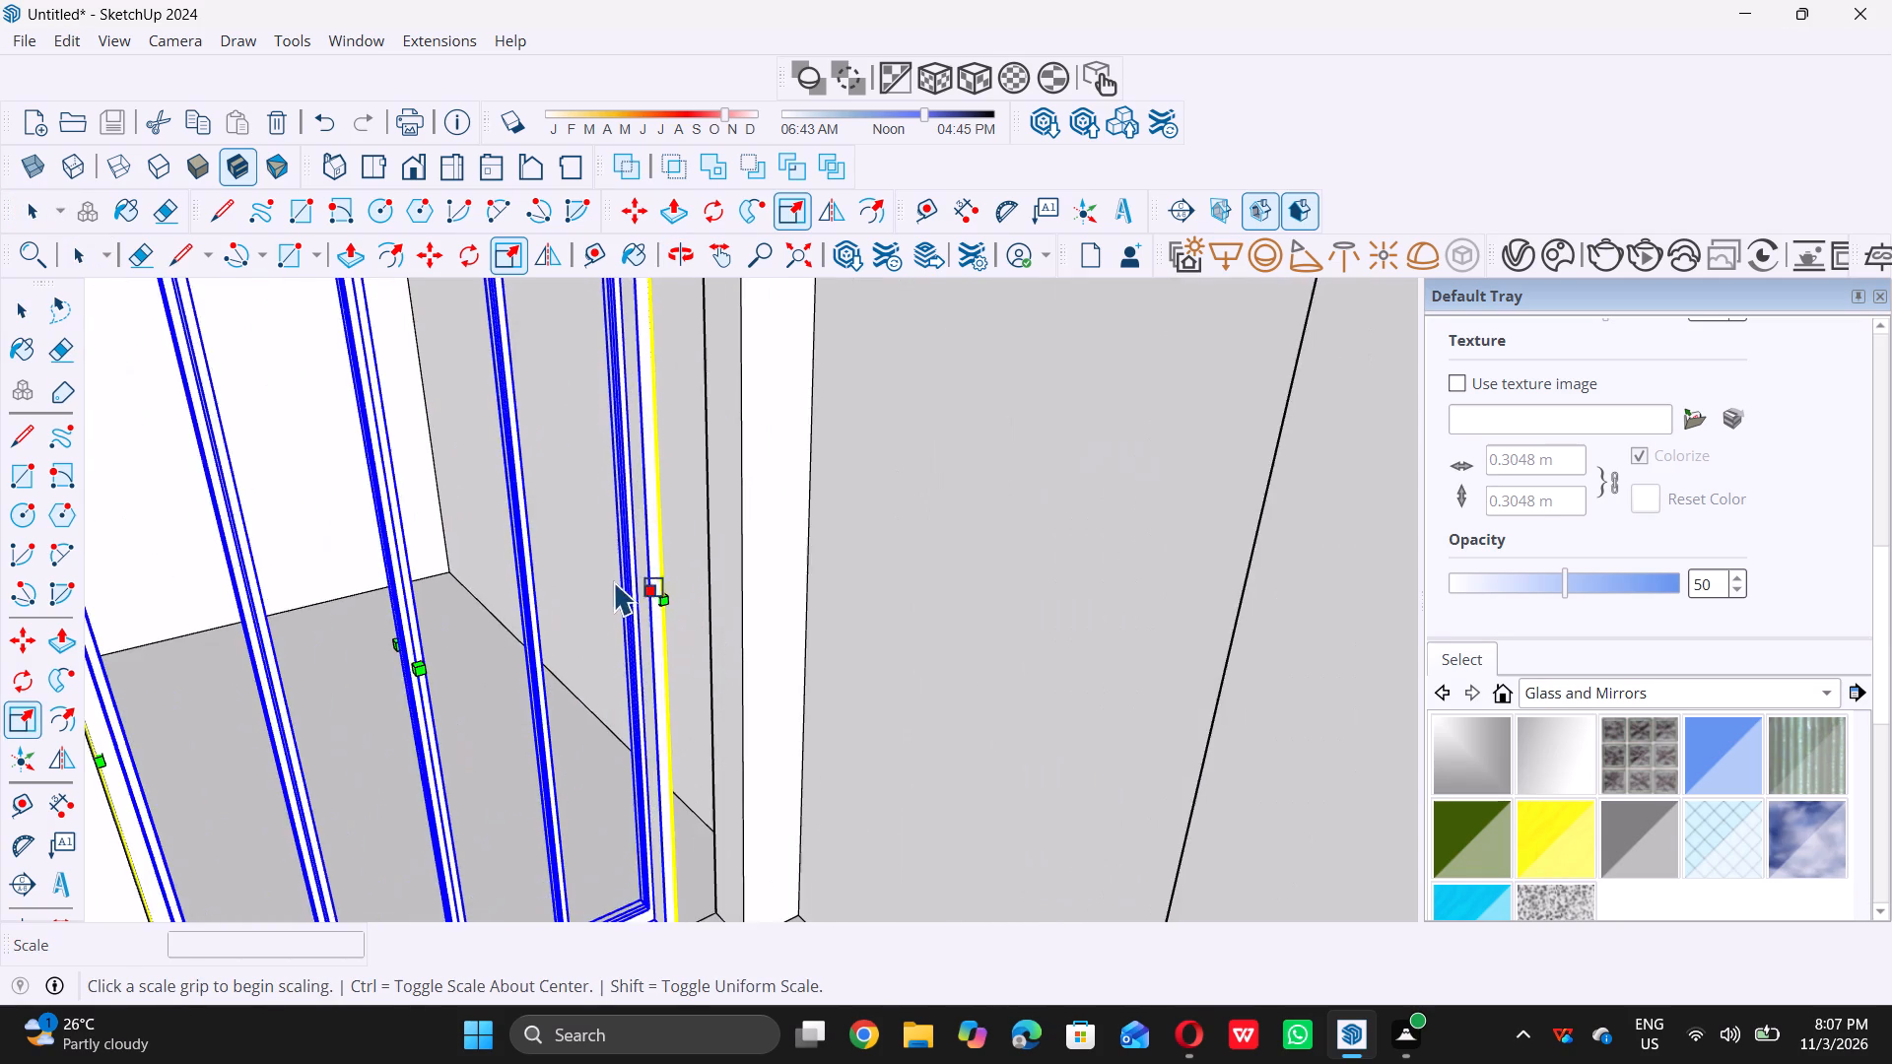
{"action": "scroll", "coordinate": [638, 584], "scroll_direction": "up", "scroll_amount": 8}
{"action": "left_click", "coordinate": [664, 591]}
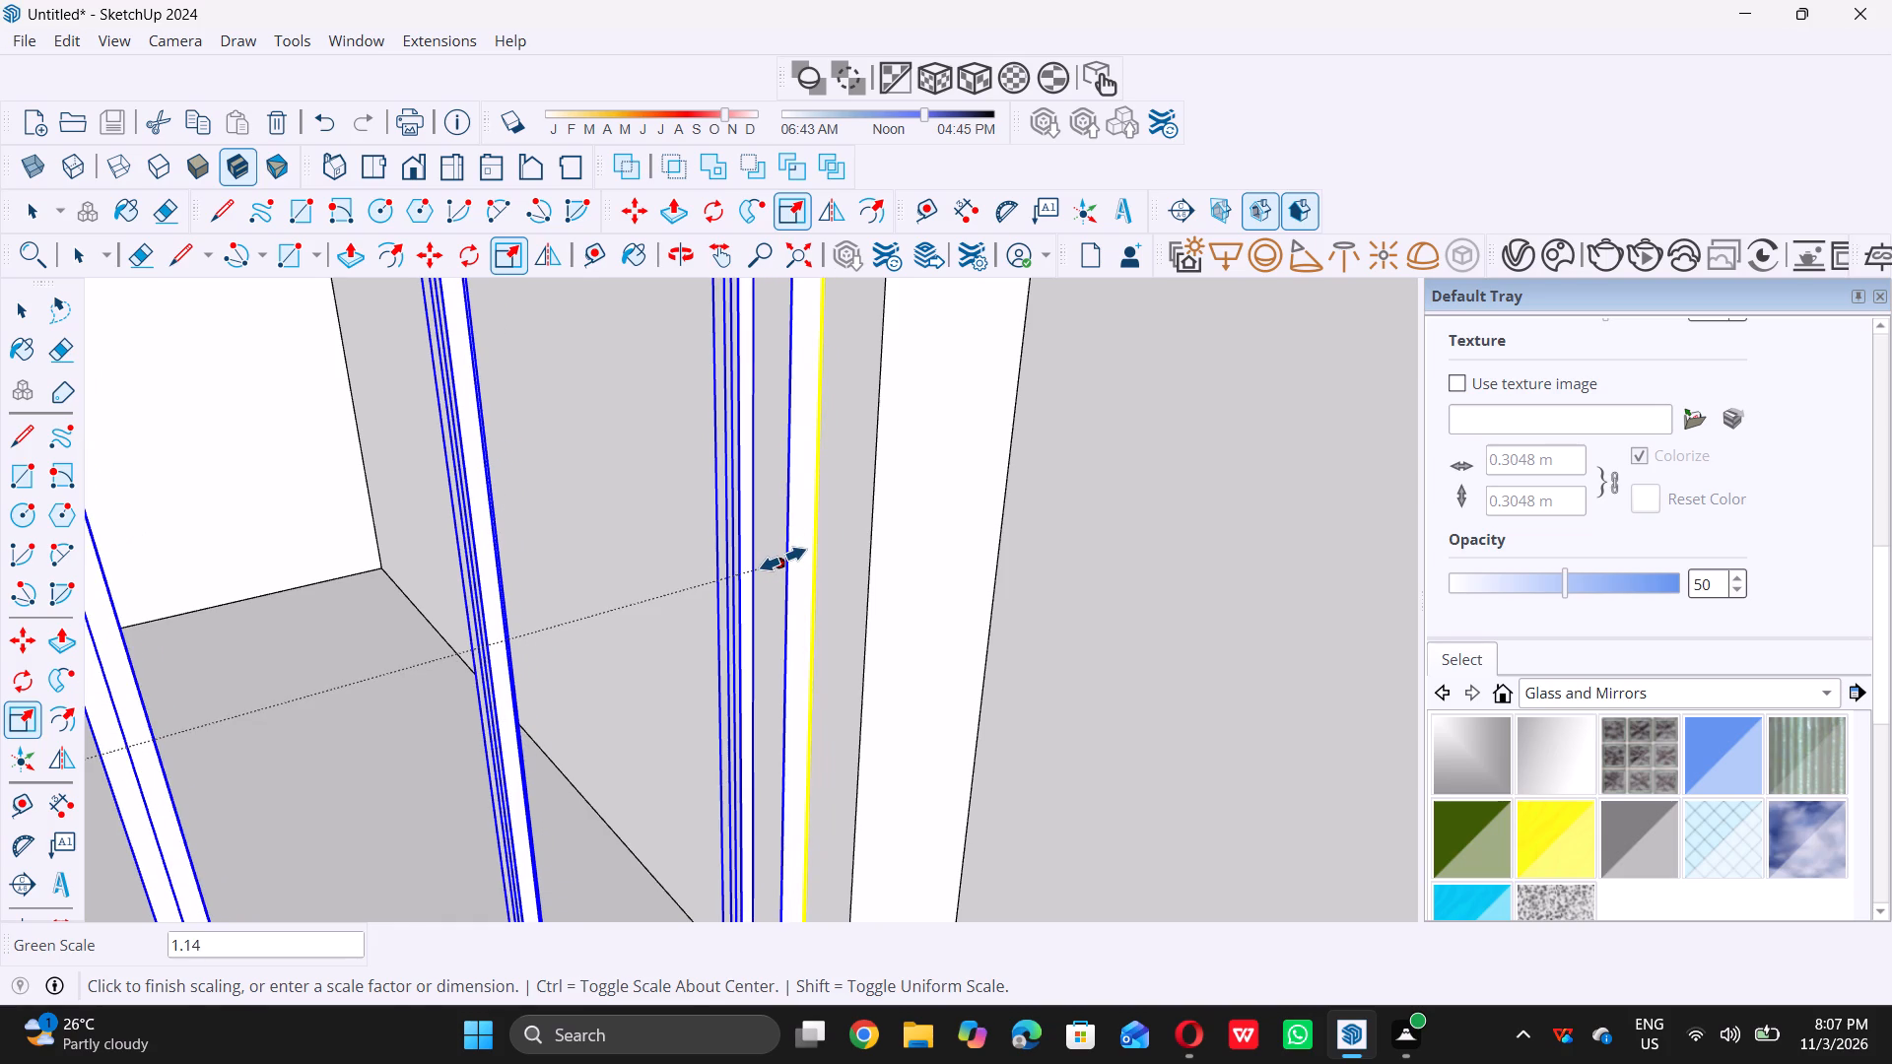
{"action": "left_click", "coordinate": [782, 558]}
{"action": "scroll", "coordinate": [783, 560], "scroll_direction": "down", "scroll_amount": 18}
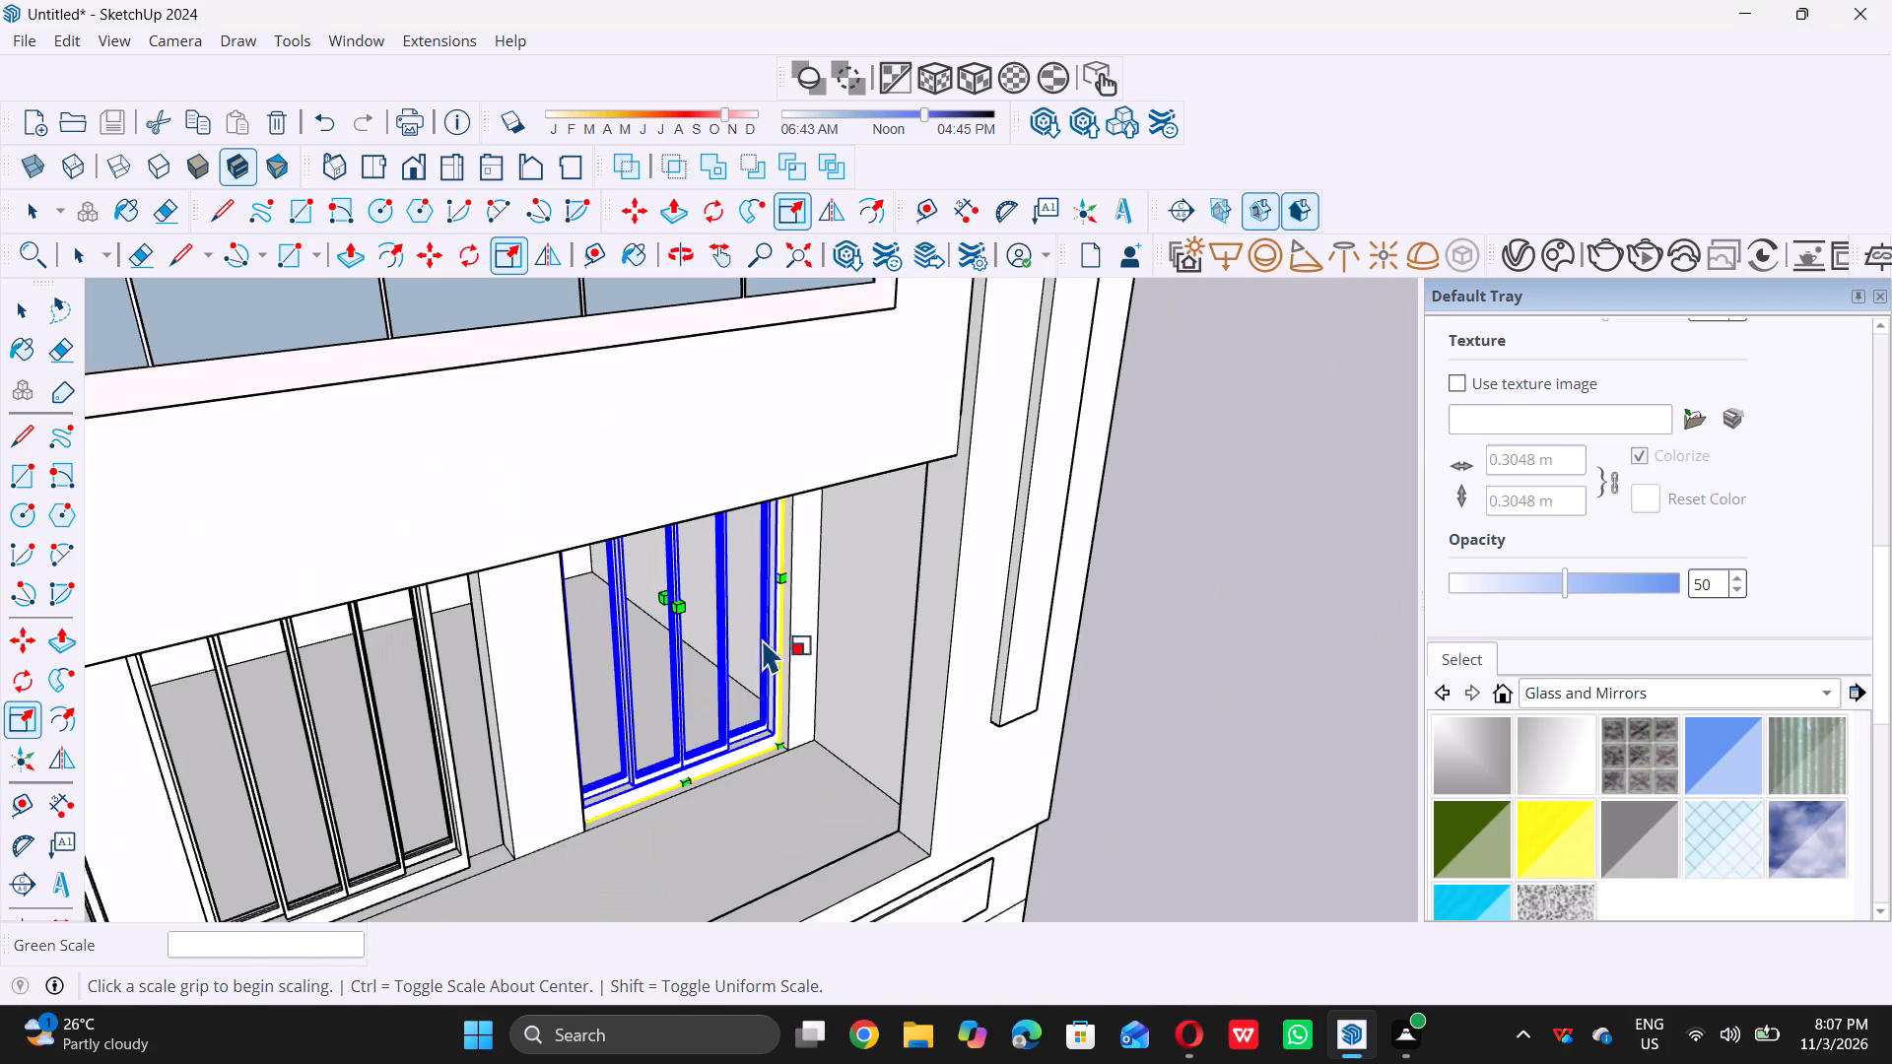
{"action": "middle_click_drag", "start_coordinate": [745, 669], "coordinate": [665, 534]}
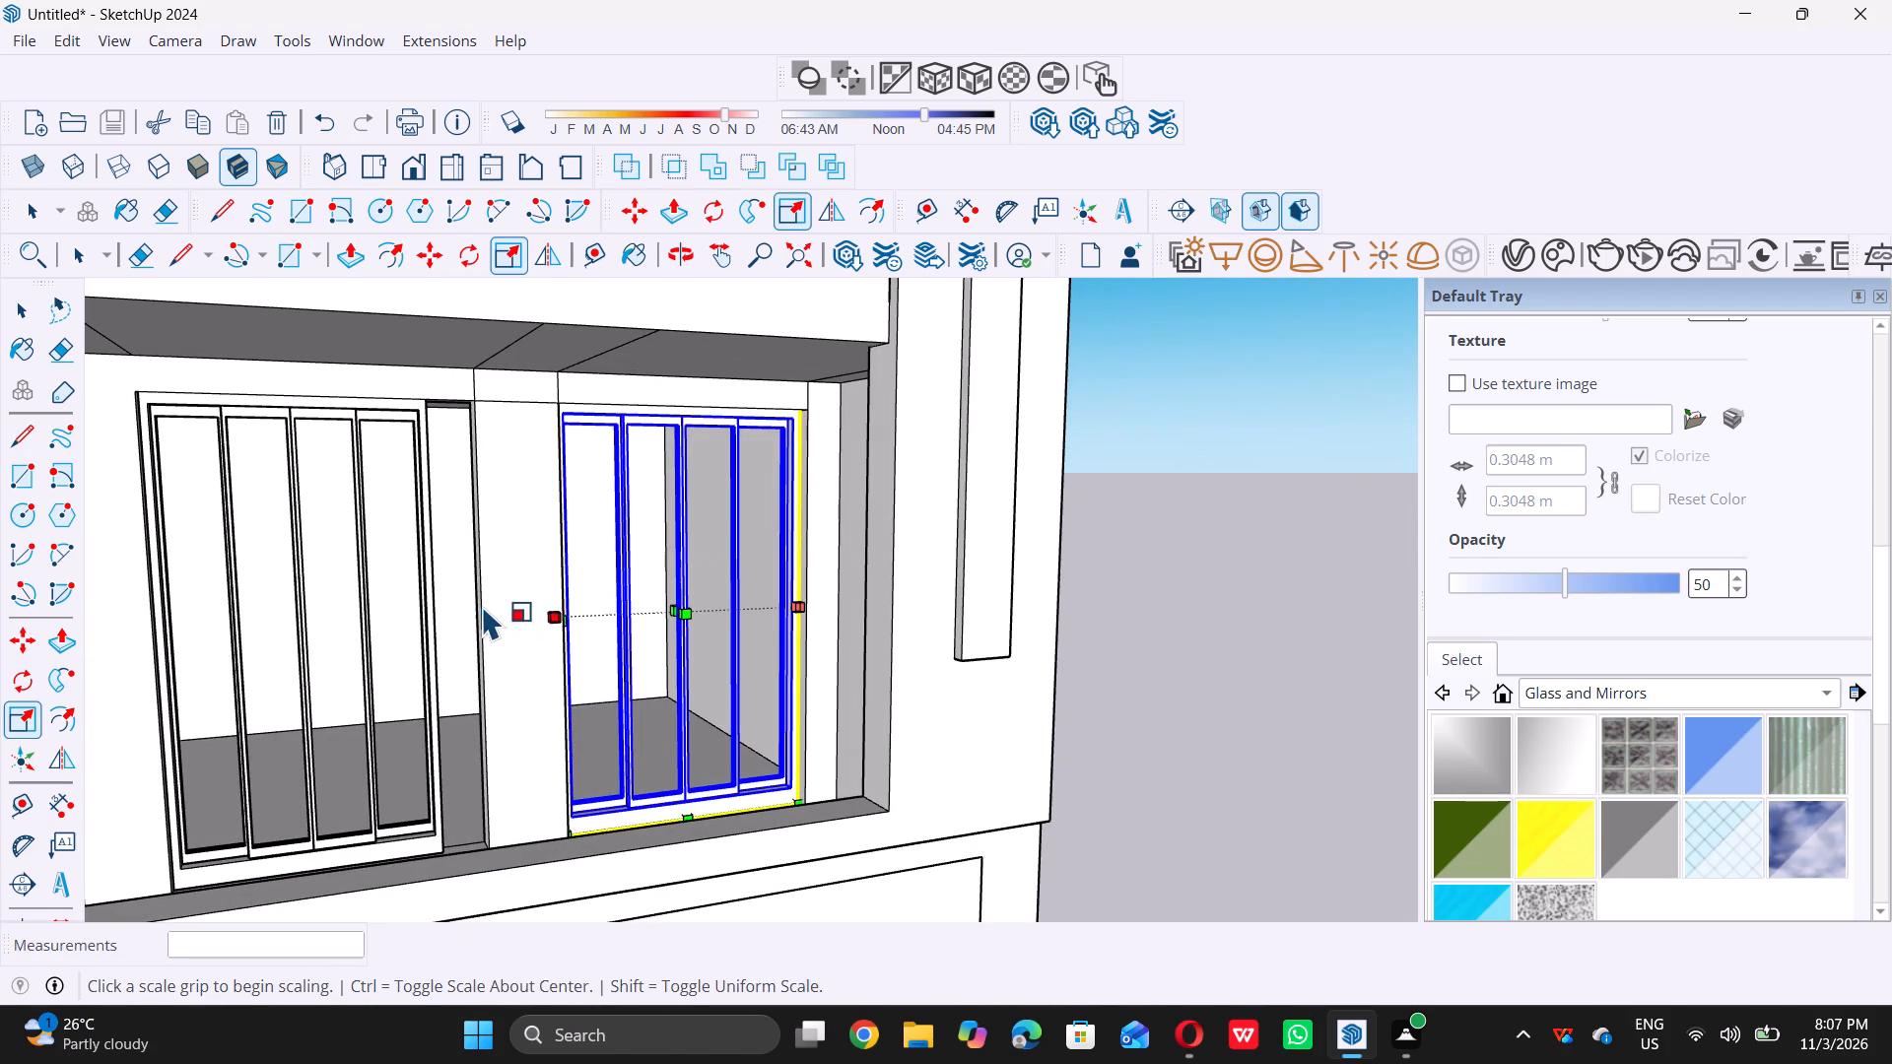
{"action": "key", "text": "space"}
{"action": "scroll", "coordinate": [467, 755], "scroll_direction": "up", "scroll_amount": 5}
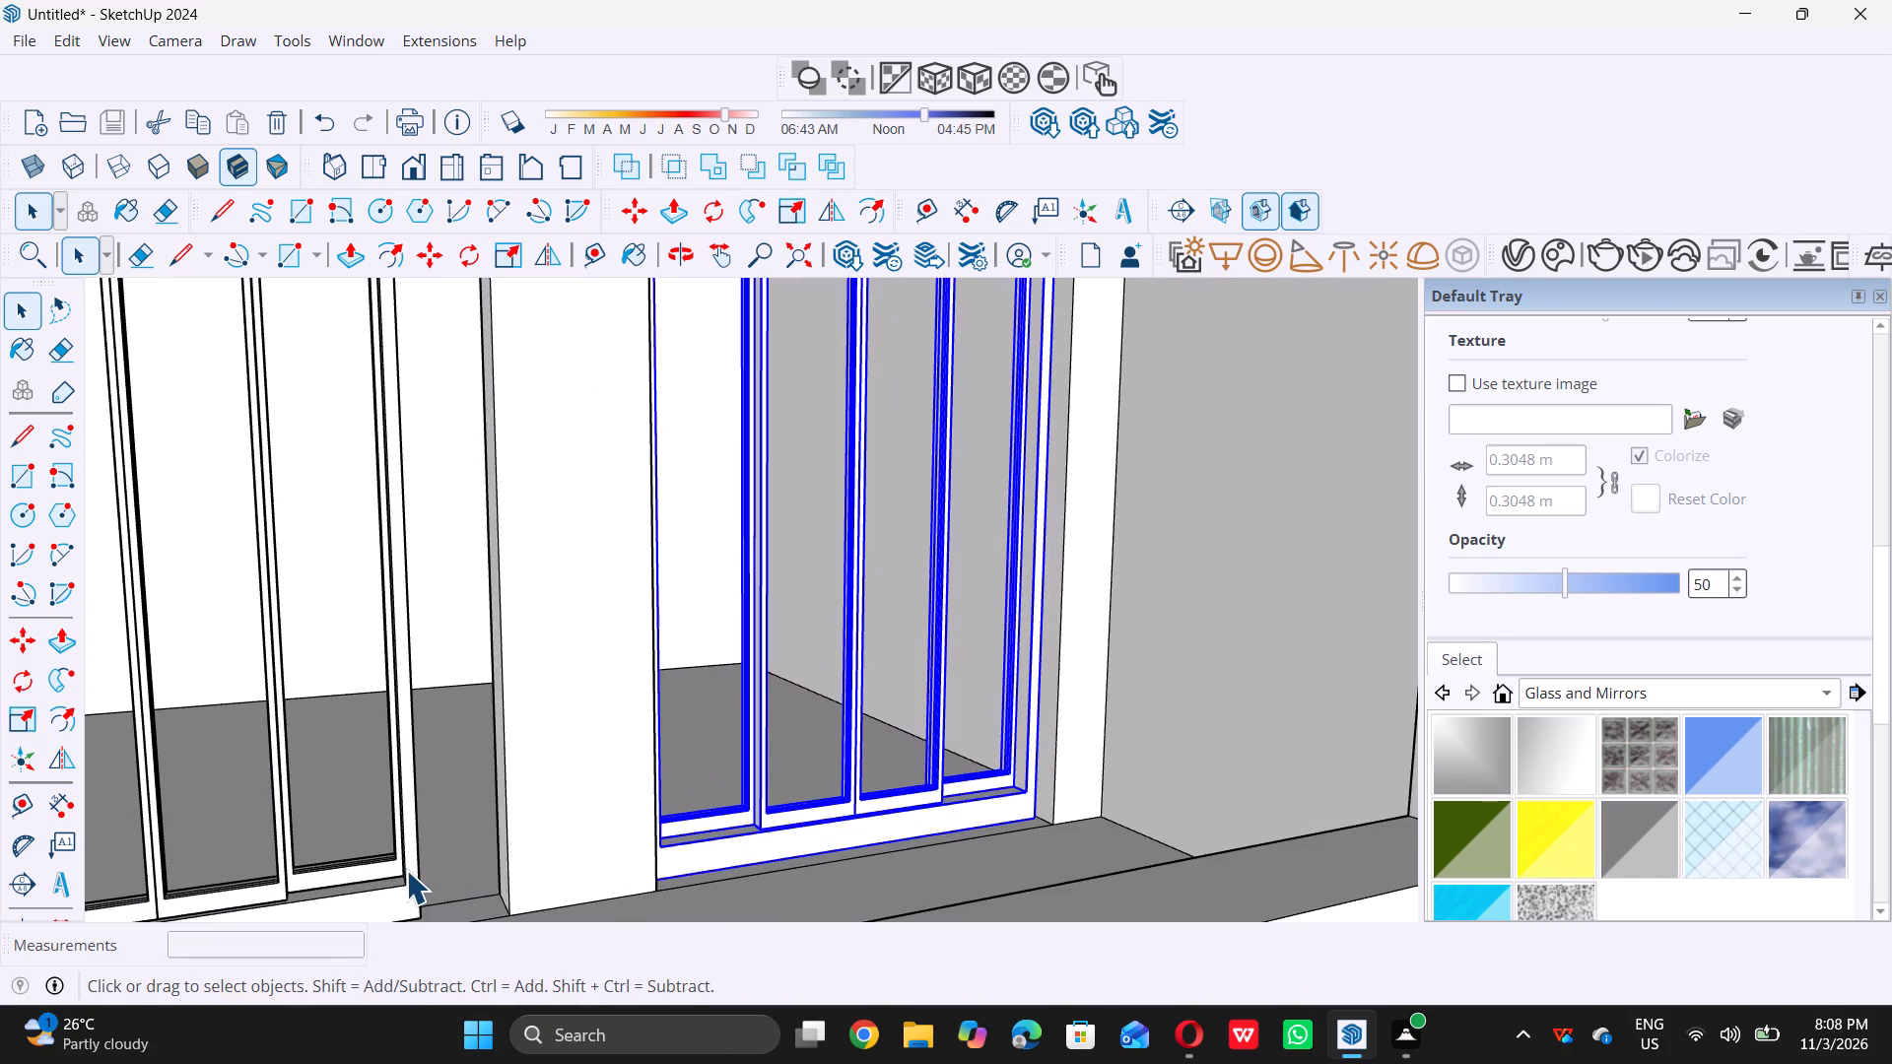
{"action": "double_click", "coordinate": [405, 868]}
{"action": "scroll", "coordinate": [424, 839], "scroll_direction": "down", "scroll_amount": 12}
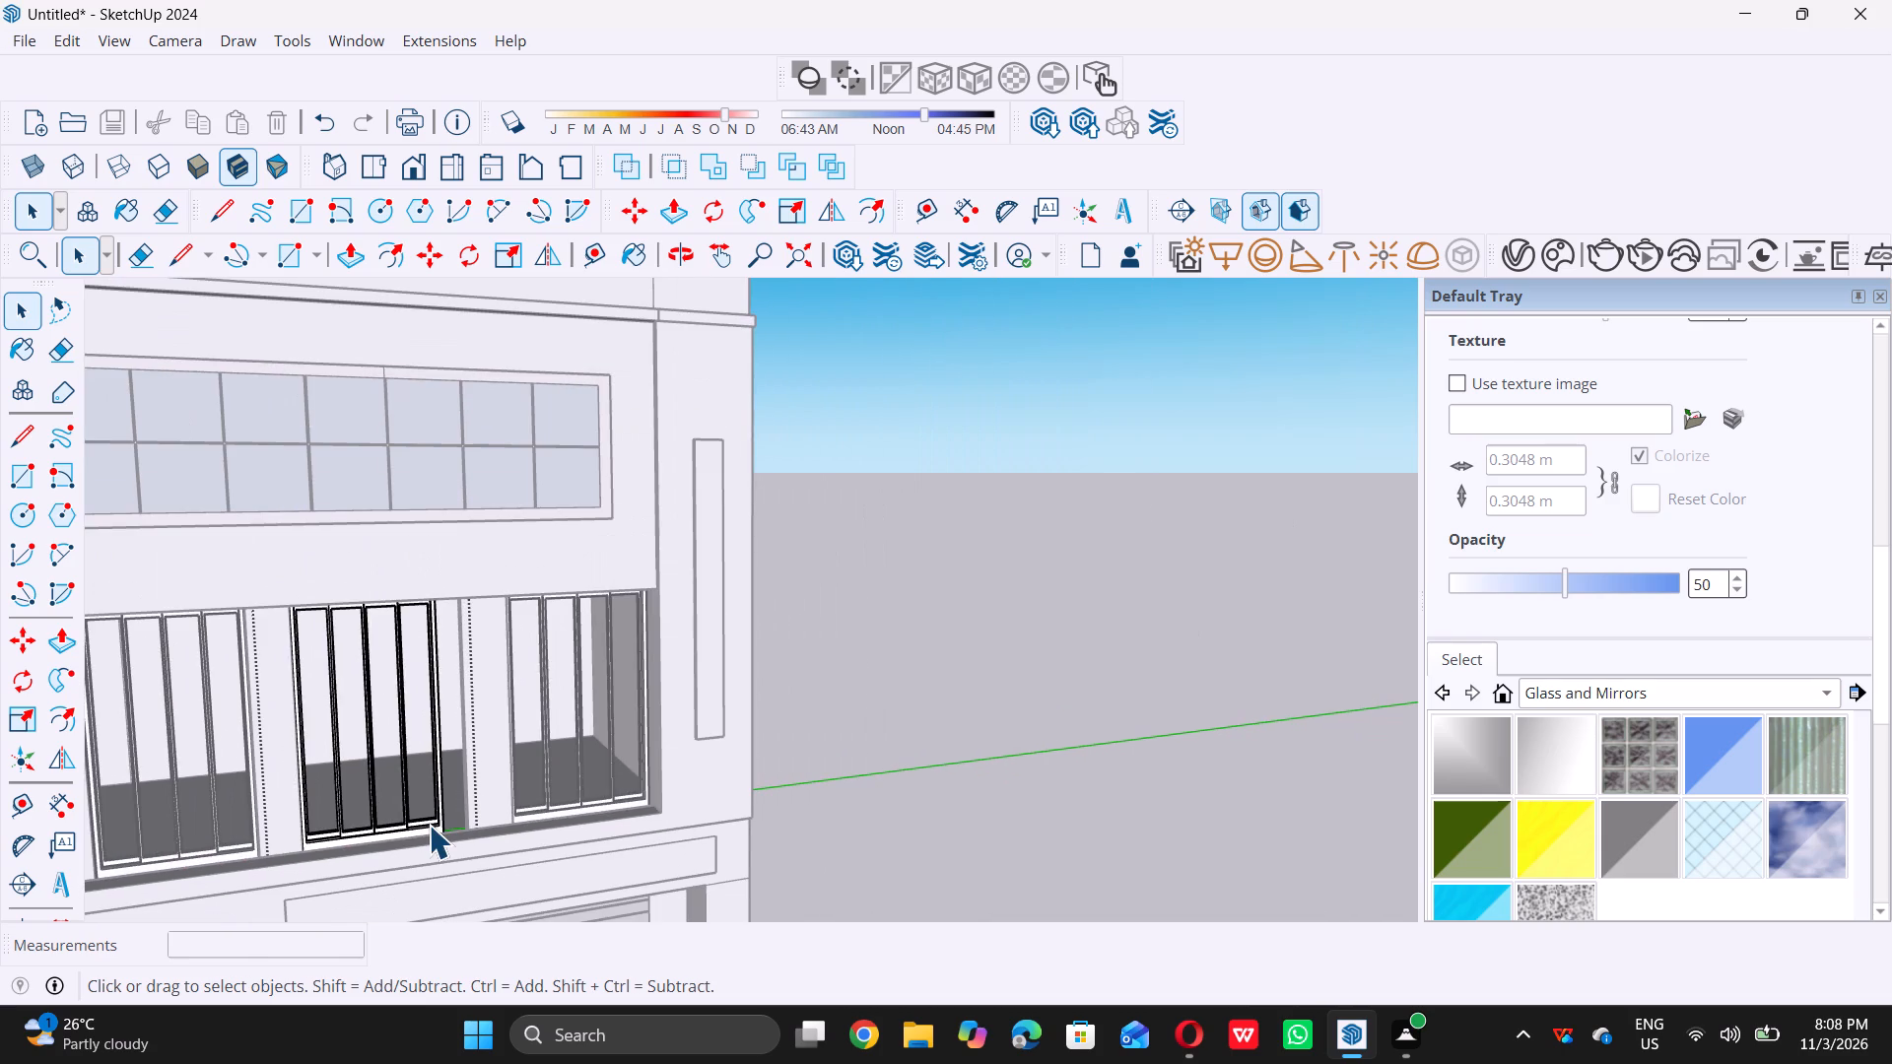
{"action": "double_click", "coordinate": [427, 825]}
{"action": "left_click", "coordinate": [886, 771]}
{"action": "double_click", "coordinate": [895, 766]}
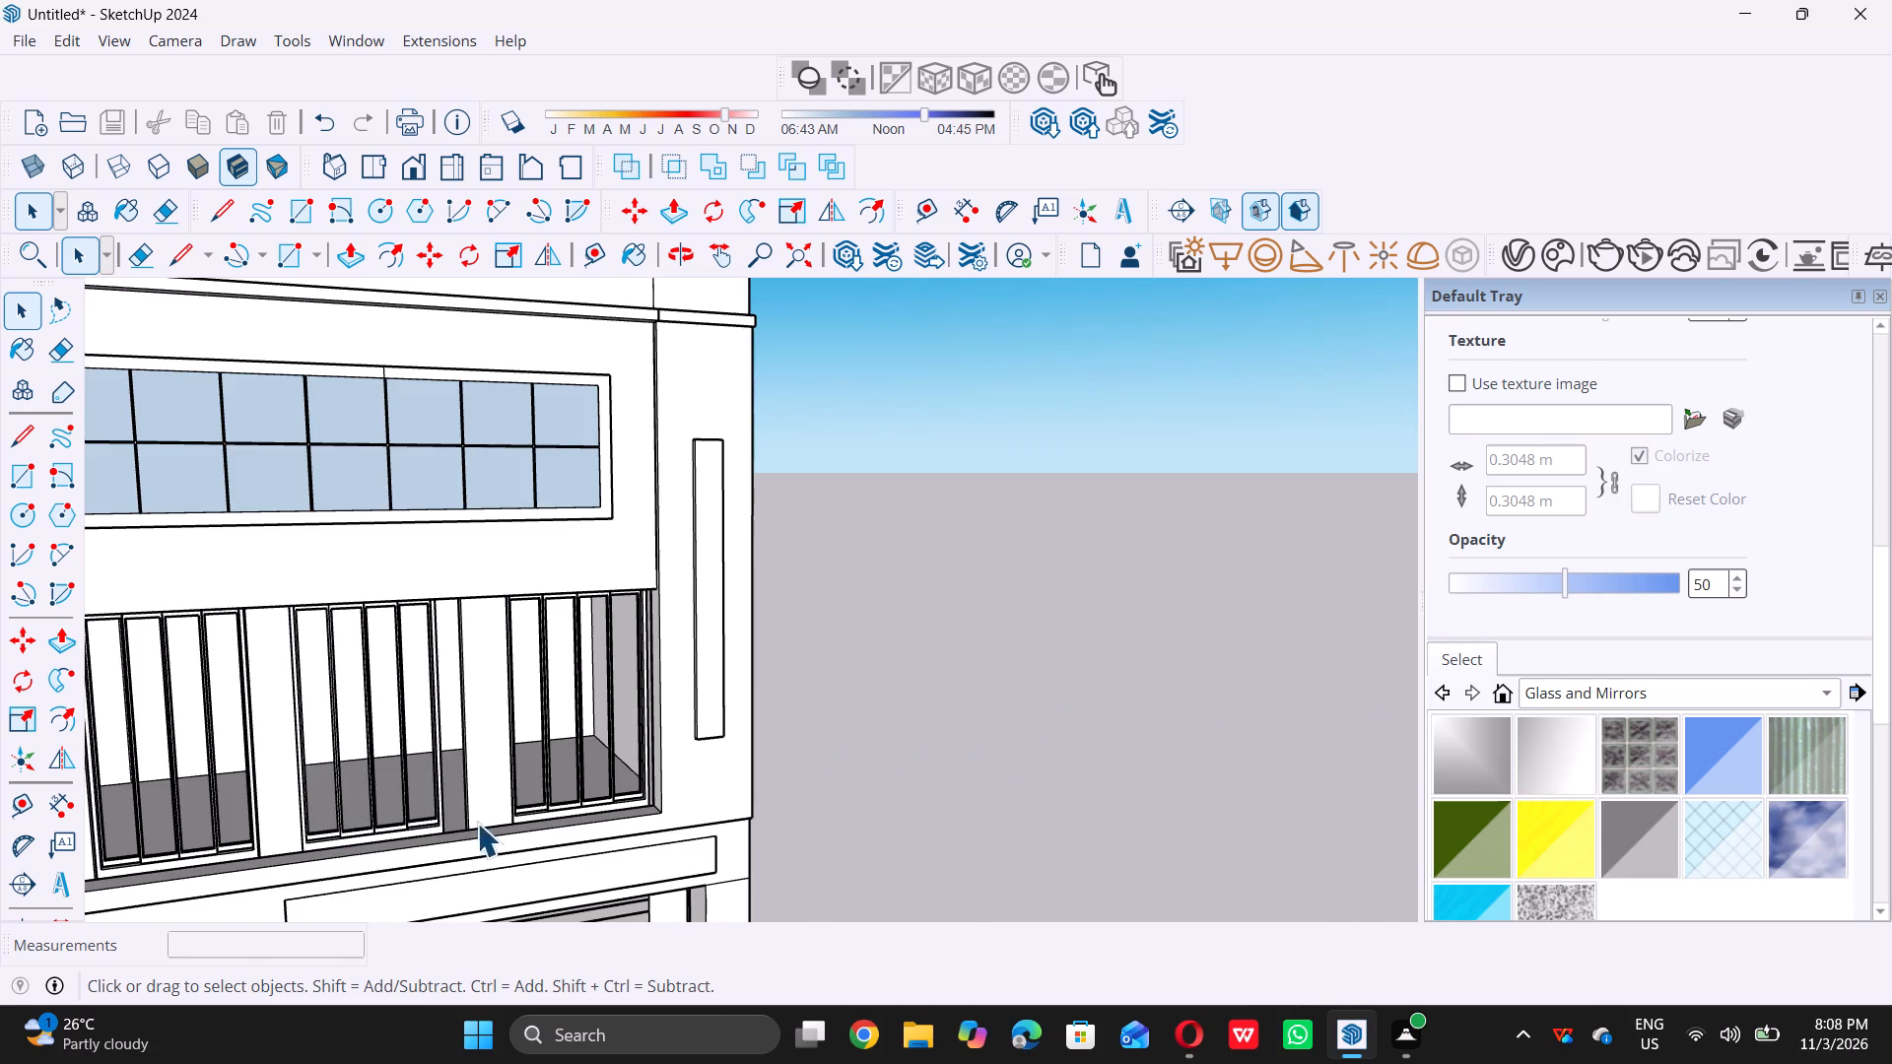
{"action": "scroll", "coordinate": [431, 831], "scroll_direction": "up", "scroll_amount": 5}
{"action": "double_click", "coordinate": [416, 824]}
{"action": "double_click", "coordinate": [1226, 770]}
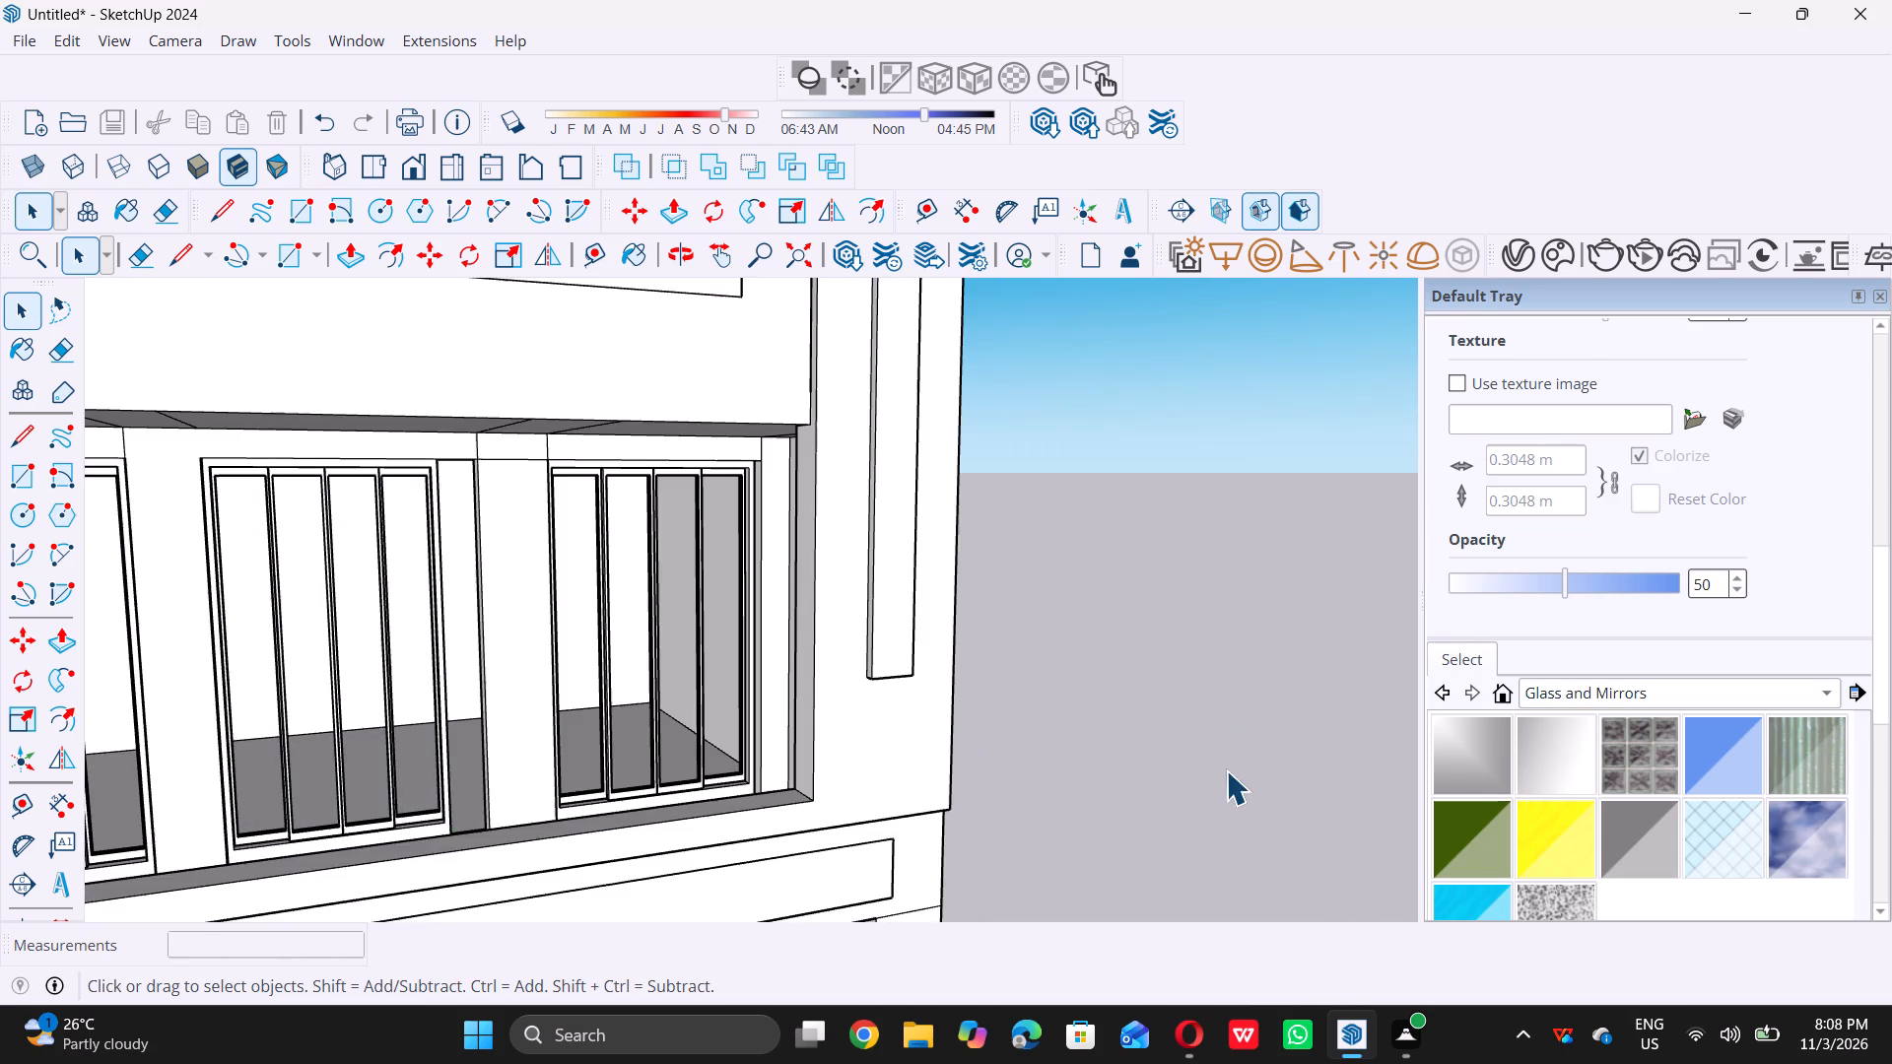
Examine how the windows fit across the three middle-floor openings, close up and within the whole facade.
{"action": "scroll", "coordinate": [1150, 705], "scroll_direction": "down", "scroll_amount": 8}
{"action": "scroll", "coordinate": [696, 775], "scroll_direction": "up", "scroll_amount": 4}
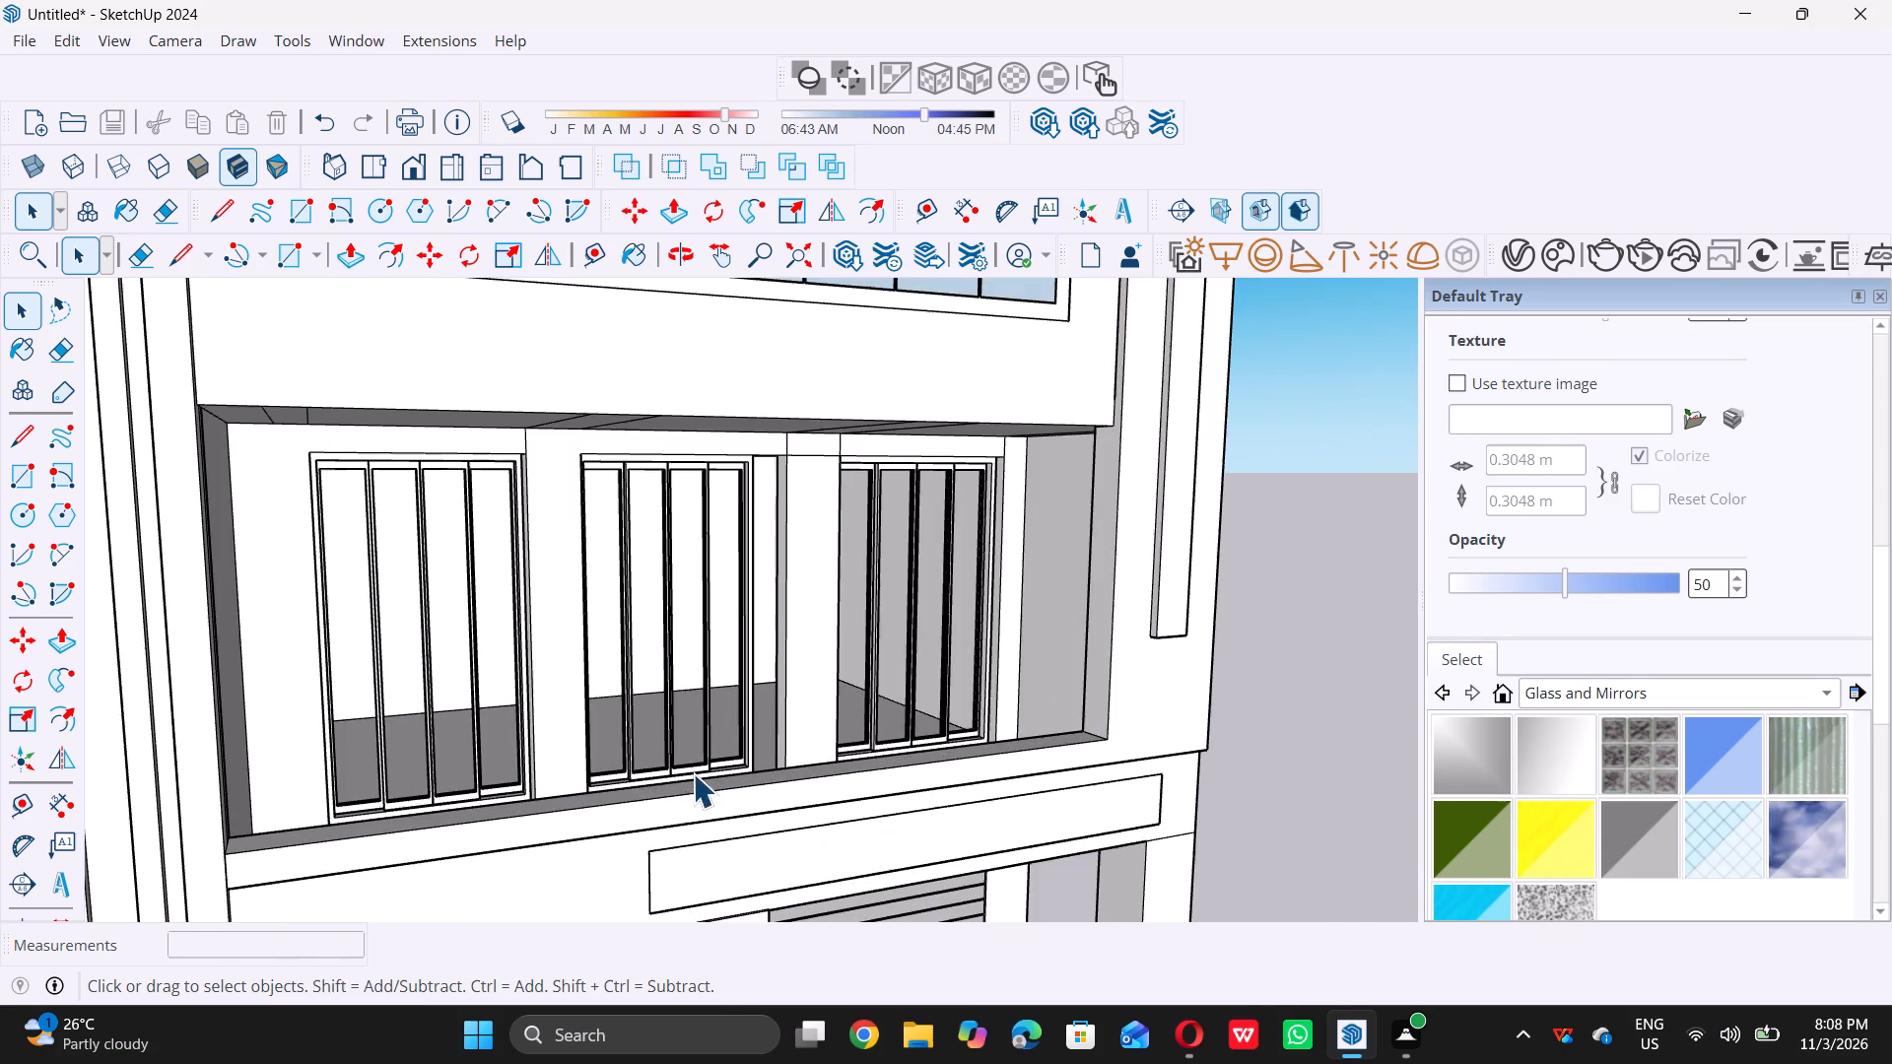
{"action": "scroll", "coordinate": [693, 772], "scroll_direction": "up", "scroll_amount": 11}
{"action": "scroll", "coordinate": [690, 772], "scroll_direction": "down", "scroll_amount": 7}
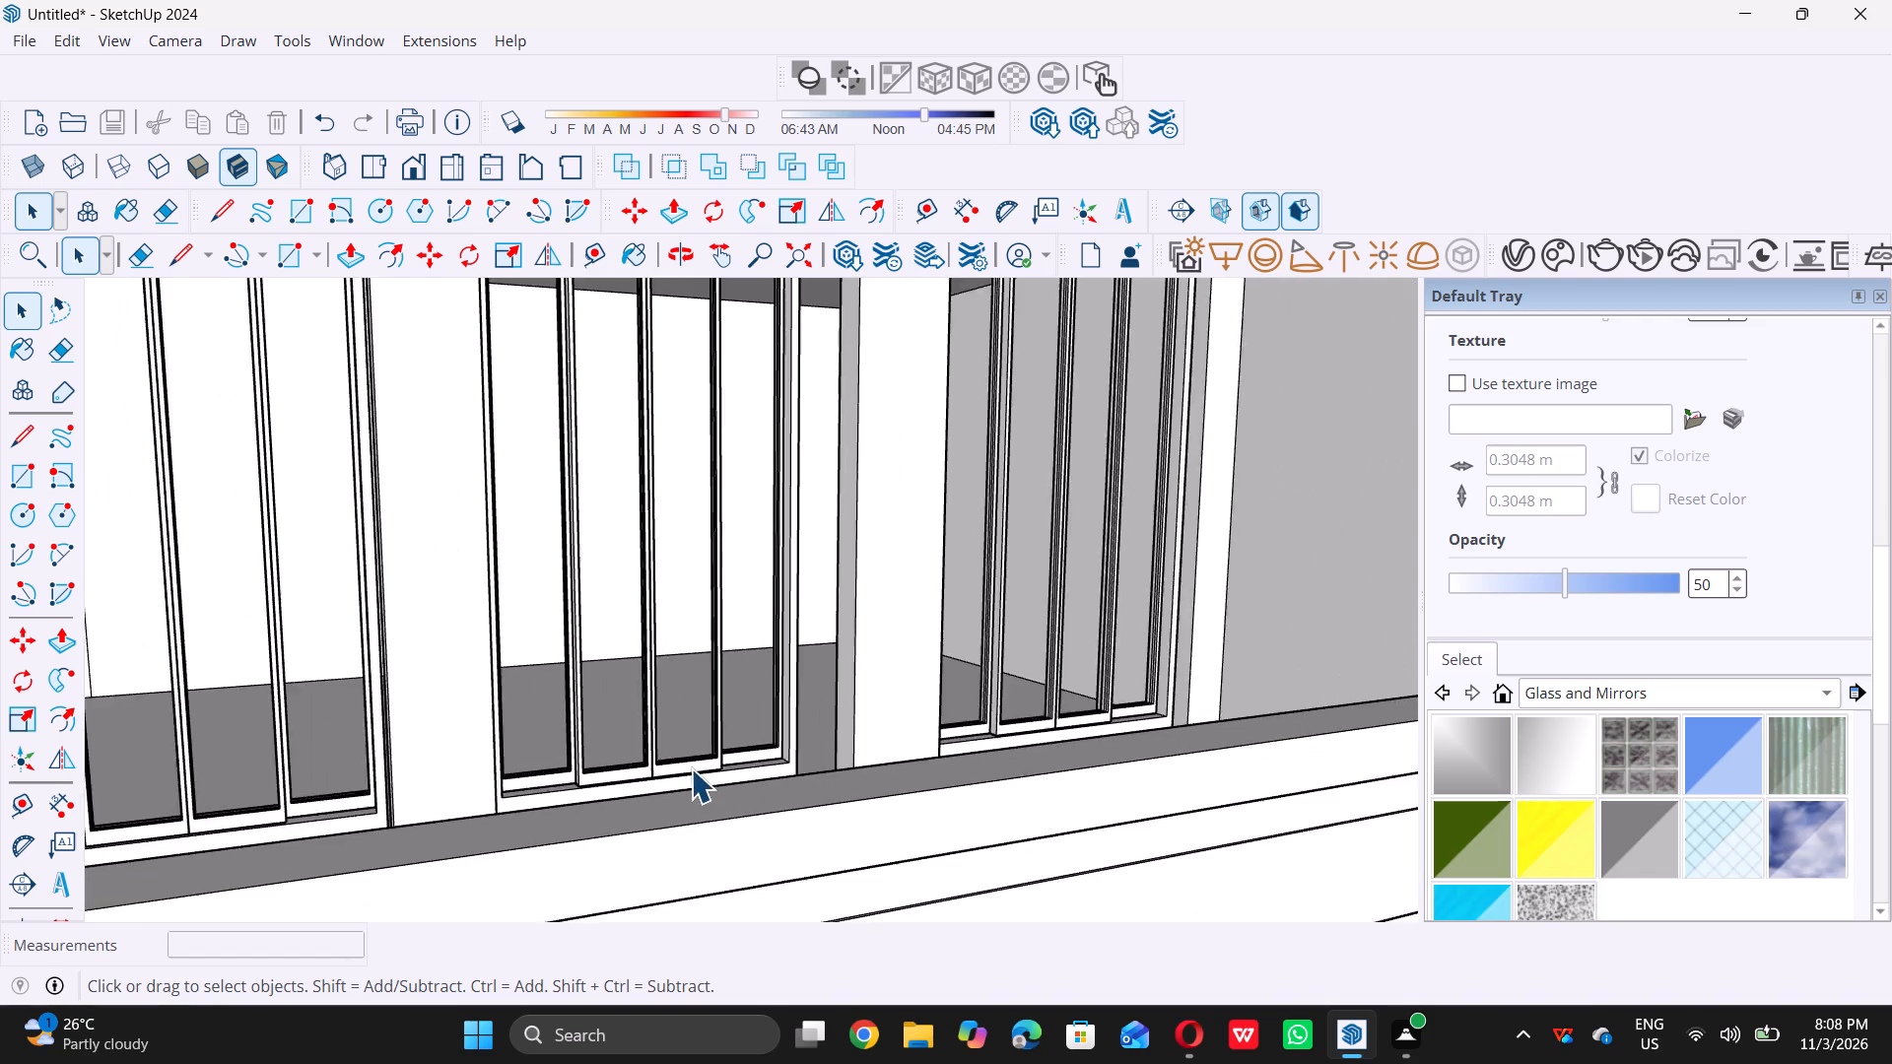
{"action": "scroll", "coordinate": [691, 768], "scroll_direction": "down", "scroll_amount": 13}
{"action": "middle_click_drag", "start_coordinate": [739, 798], "coordinate": [472, 789]}
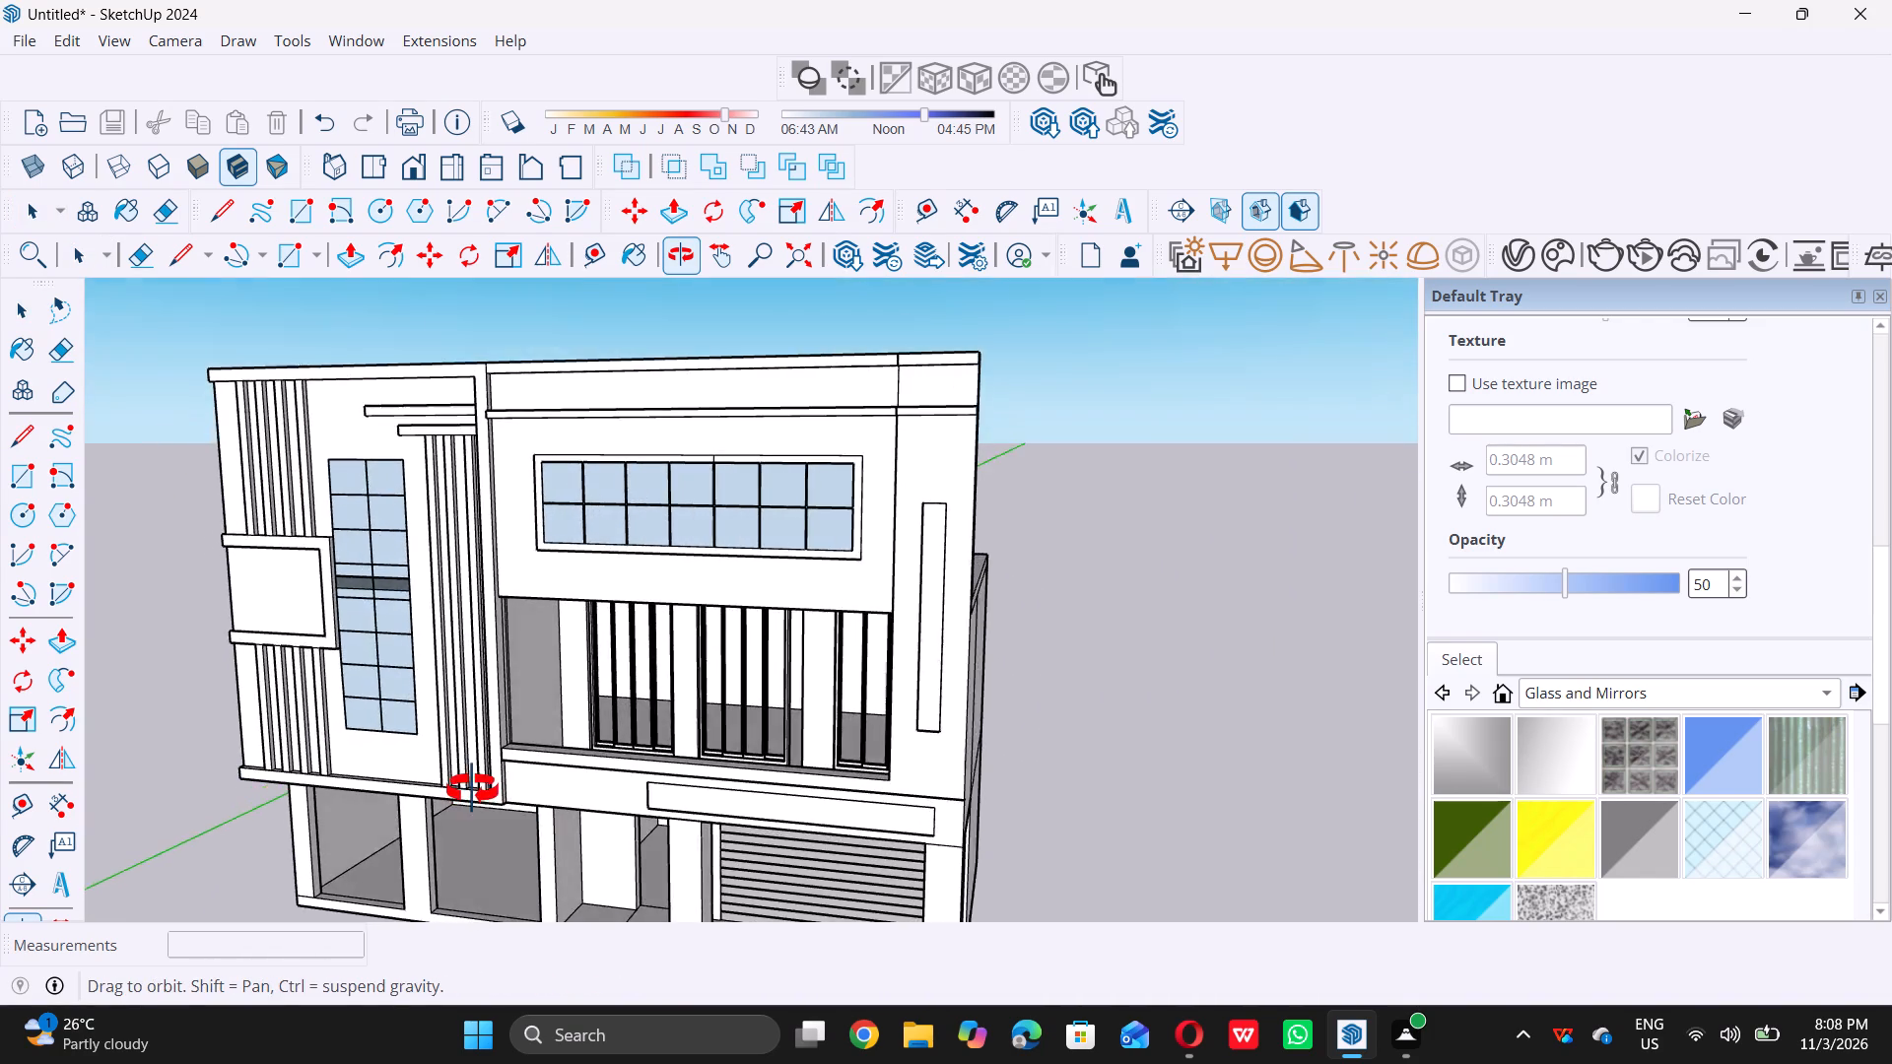
{"action": "middle_click_drag", "start_coordinate": [472, 789], "coordinate": [642, 848]}
{"action": "middle_click", "coordinate": [642, 848]}
{"action": "middle_click", "coordinate": [642, 848]}
{"action": "scroll", "coordinate": [663, 782], "scroll_direction": "down", "scroll_amount": 3}
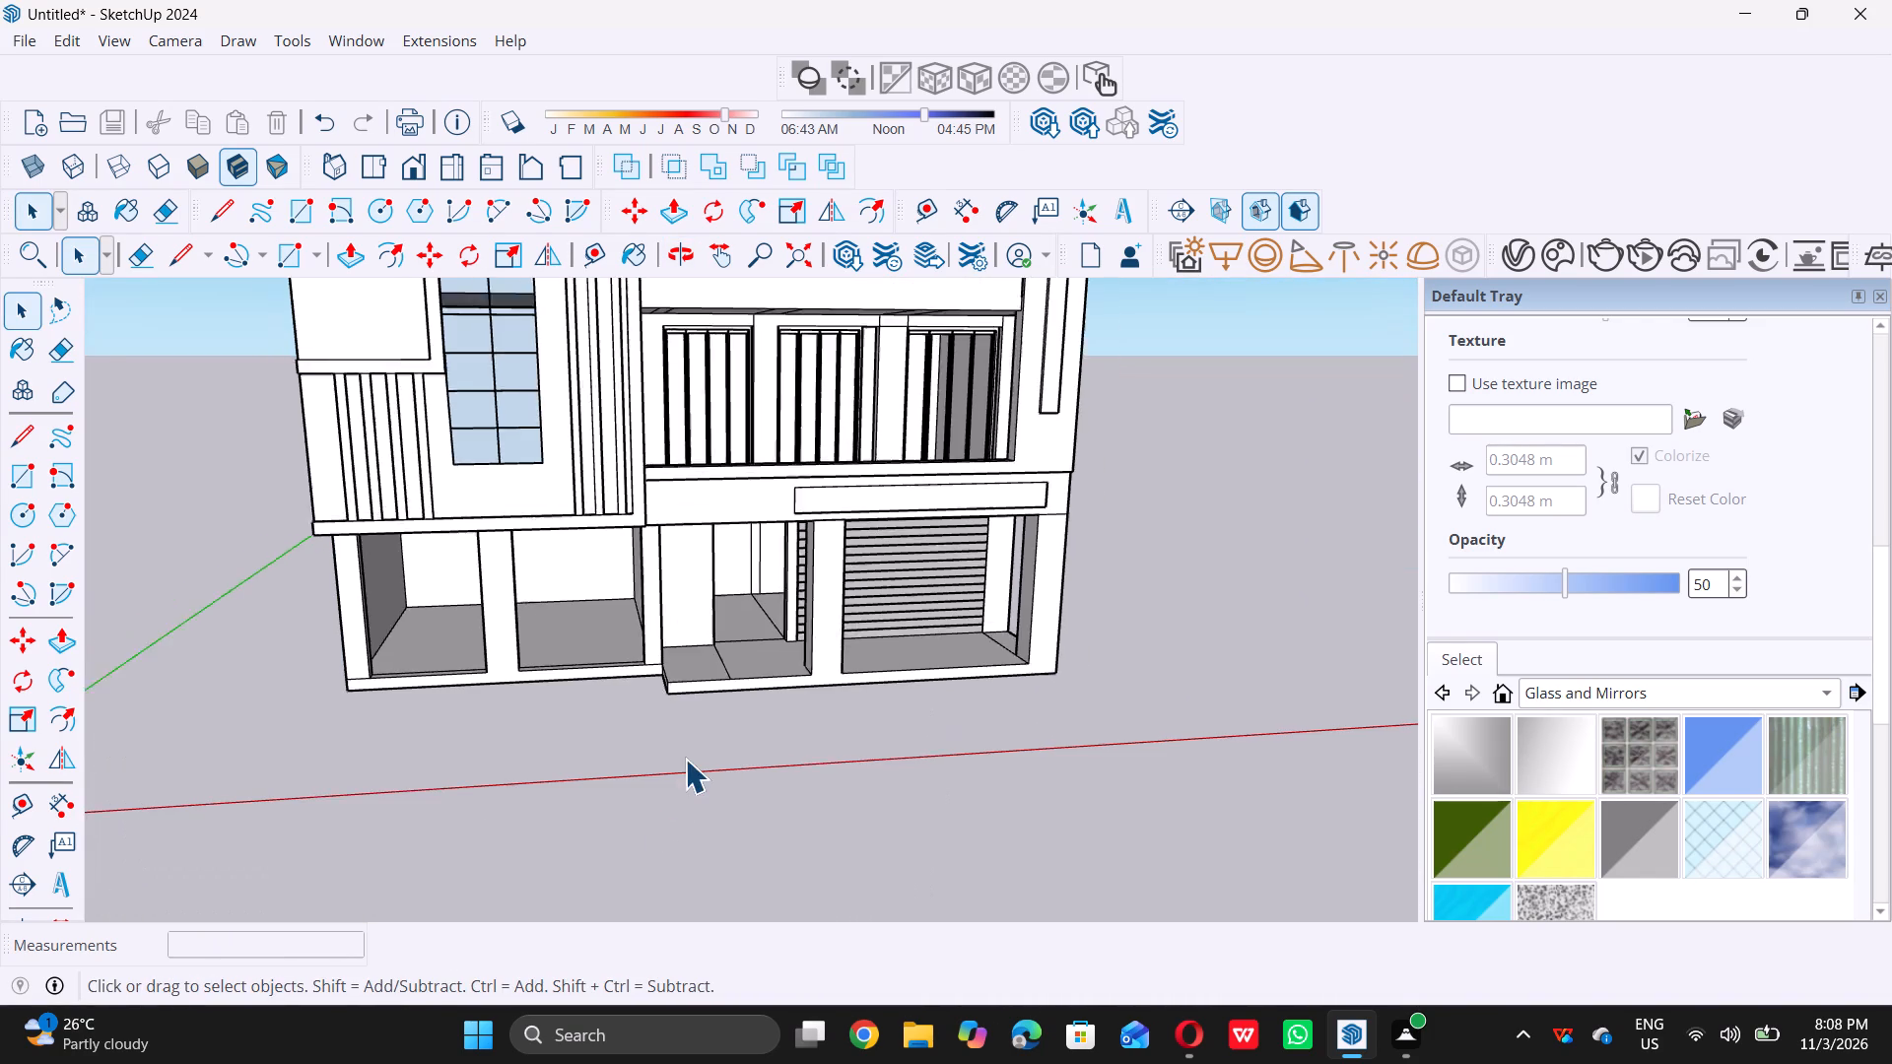
{"action": "scroll", "coordinate": [685, 759], "scroll_direction": "down", "scroll_amount": 7}
{"action": "scroll", "coordinate": [769, 632], "scroll_direction": "up", "scroll_amount": 7}
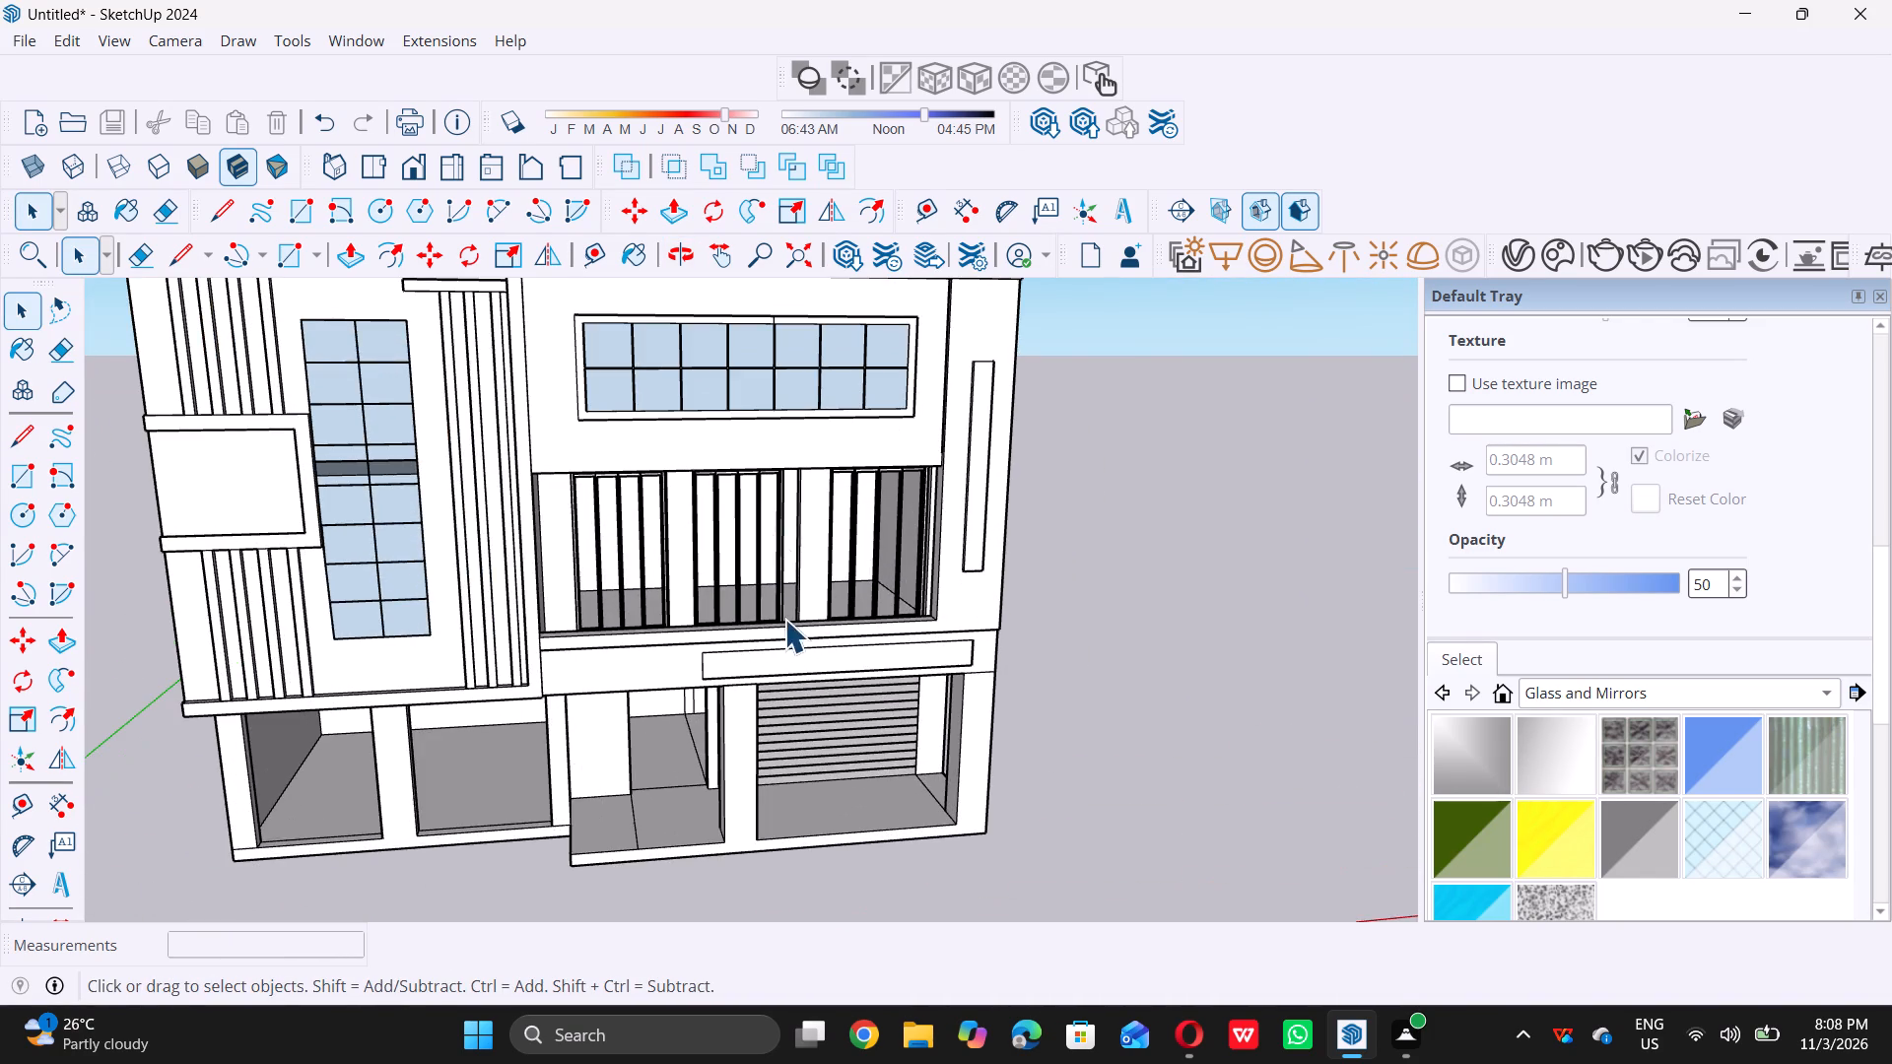
{"action": "scroll", "coordinate": [784, 619], "scroll_direction": "up", "scroll_amount": 1}
{"action": "middle_click_drag", "start_coordinate": [749, 565], "coordinate": [753, 674]}
{"action": "middle_click", "coordinate": [753, 674]}
{"action": "scroll", "coordinate": [738, 628], "scroll_direction": "up", "scroll_amount": 12}
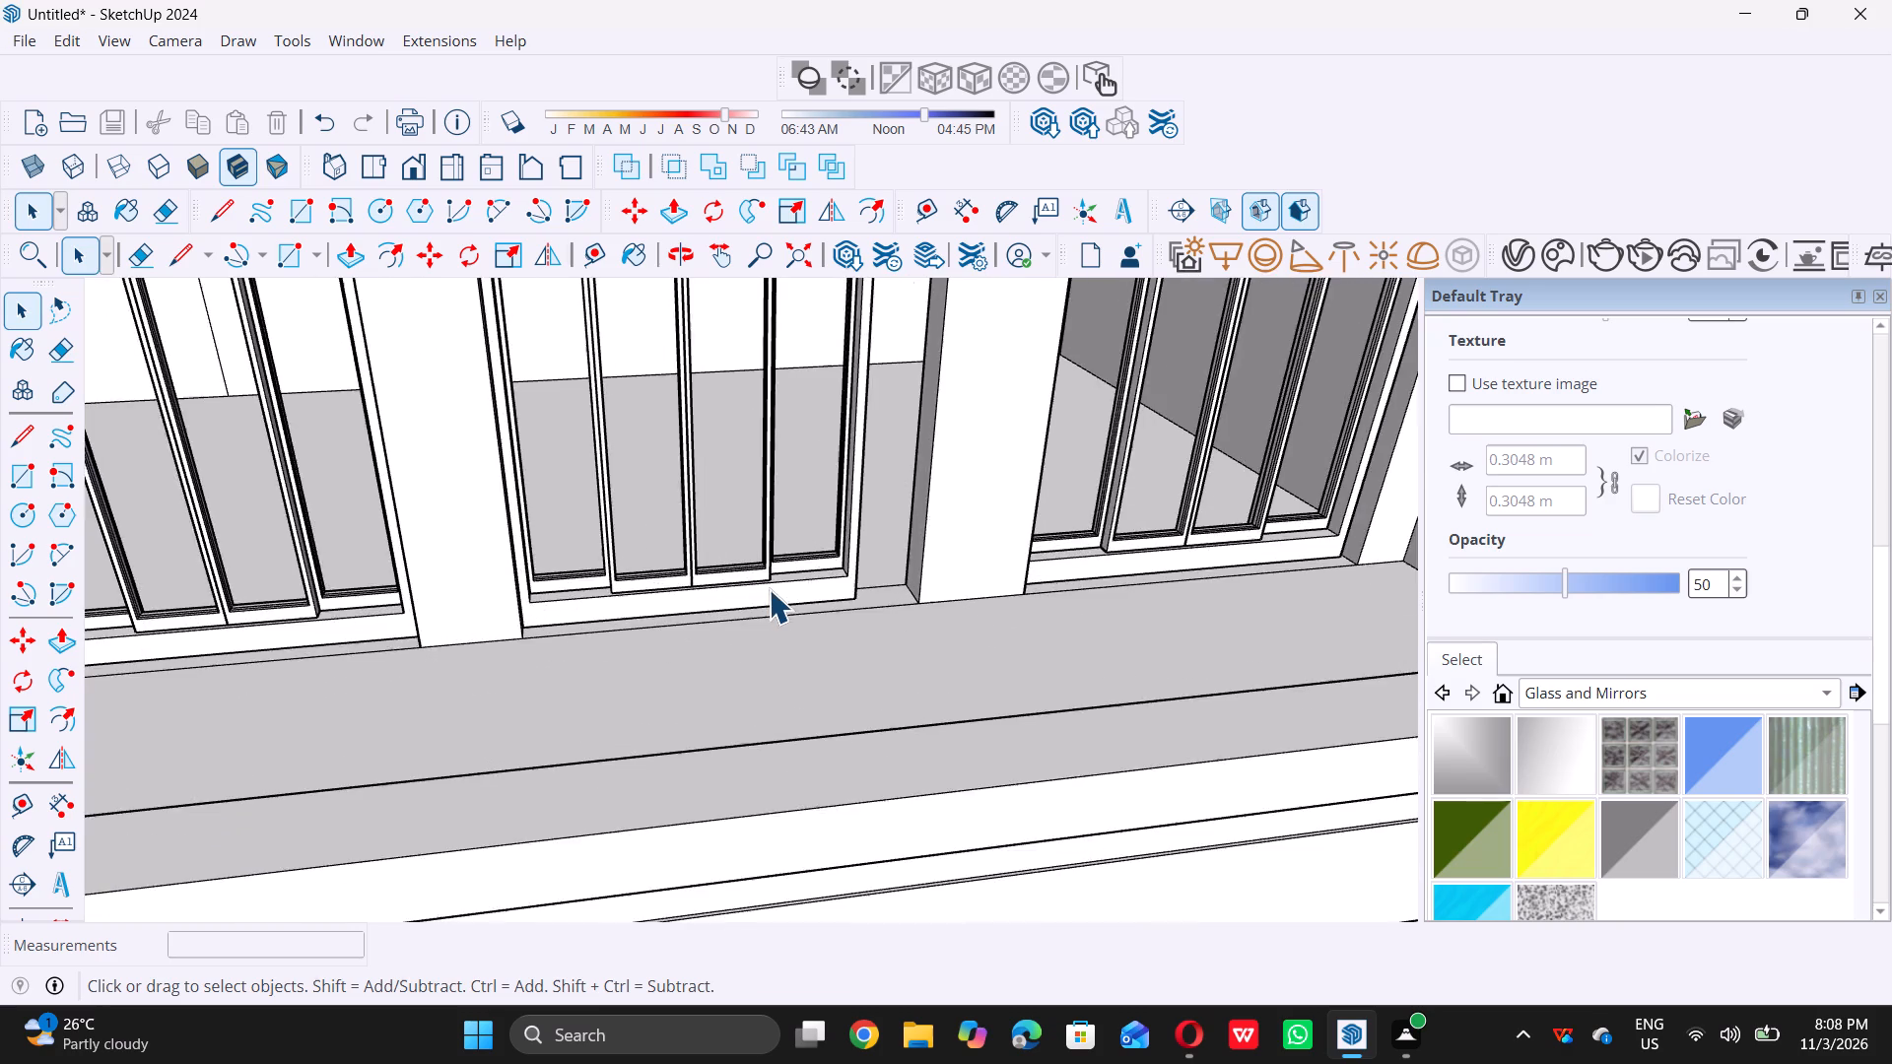
{"action": "scroll", "coordinate": [773, 599], "scroll_direction": "up", "scroll_amount": 4}
{"action": "scroll", "coordinate": [773, 603], "scroll_direction": "down", "scroll_amount": 17}
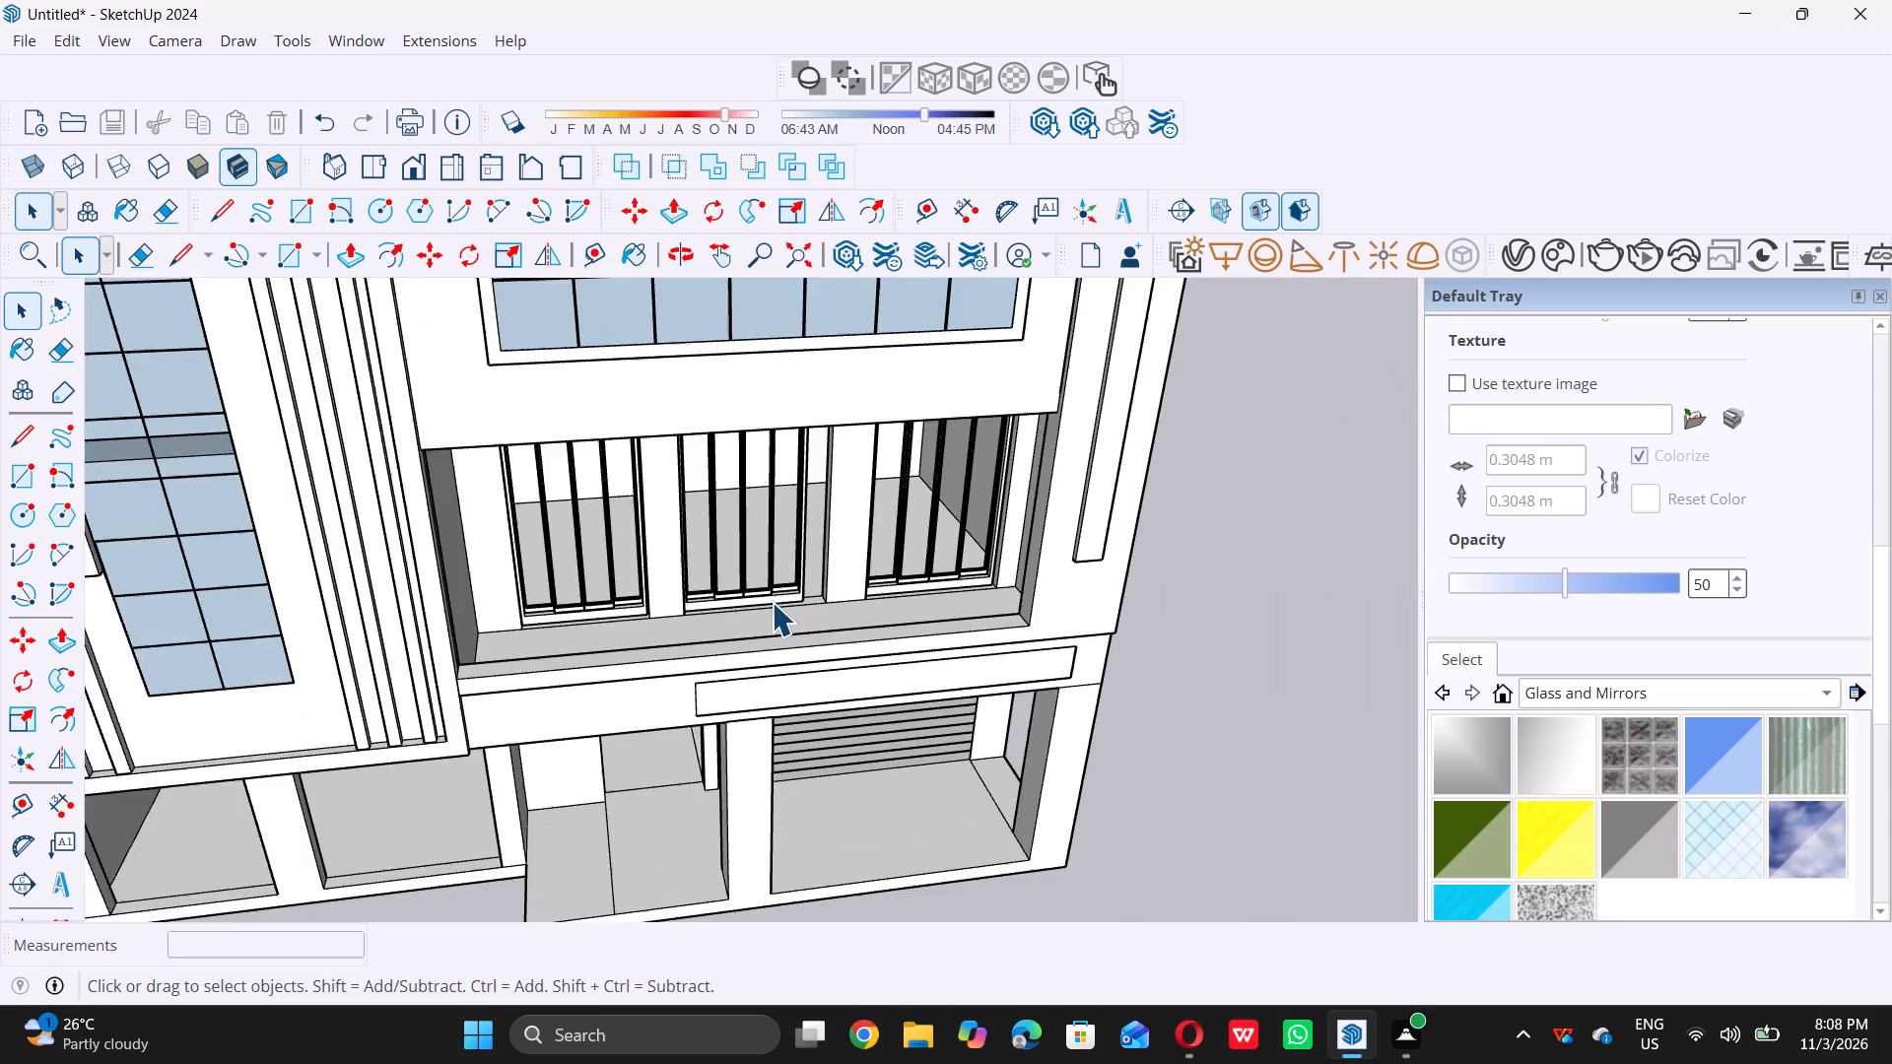
{"action": "scroll", "coordinate": [772, 602], "scroll_direction": "down", "scroll_amount": 4}
{"action": "middle_click_drag", "start_coordinate": [783, 626], "coordinate": [731, 592]}
{"action": "middle_click", "coordinate": [731, 592]}
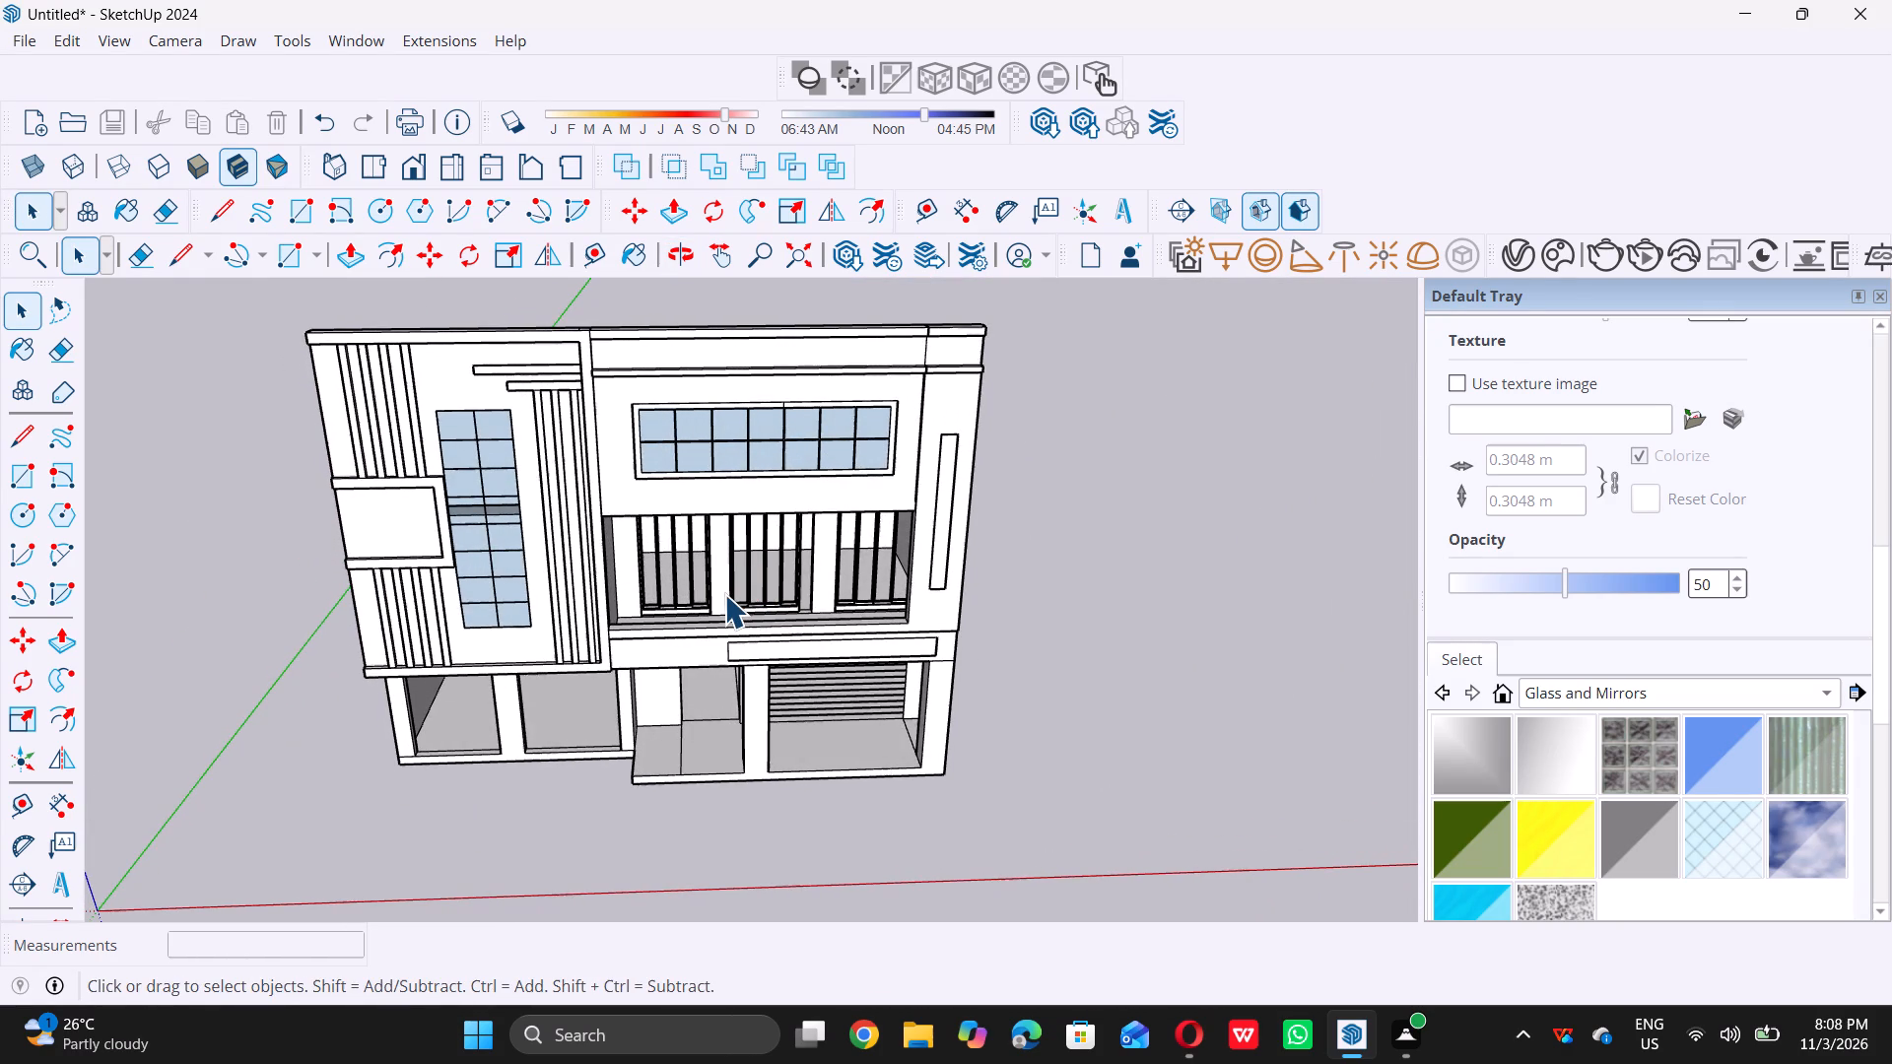
Undo the window copies, moves and scalings in the middle-floor openings until the imported four-panel window is back beside the origin.
{"action": "key", "text": "ctrl+z"}
{"action": "key", "text": "ctrl+z"}
{"action": "key", "text": "ctrl+z"}
{"action": "key", "text": "ctrl+z"}
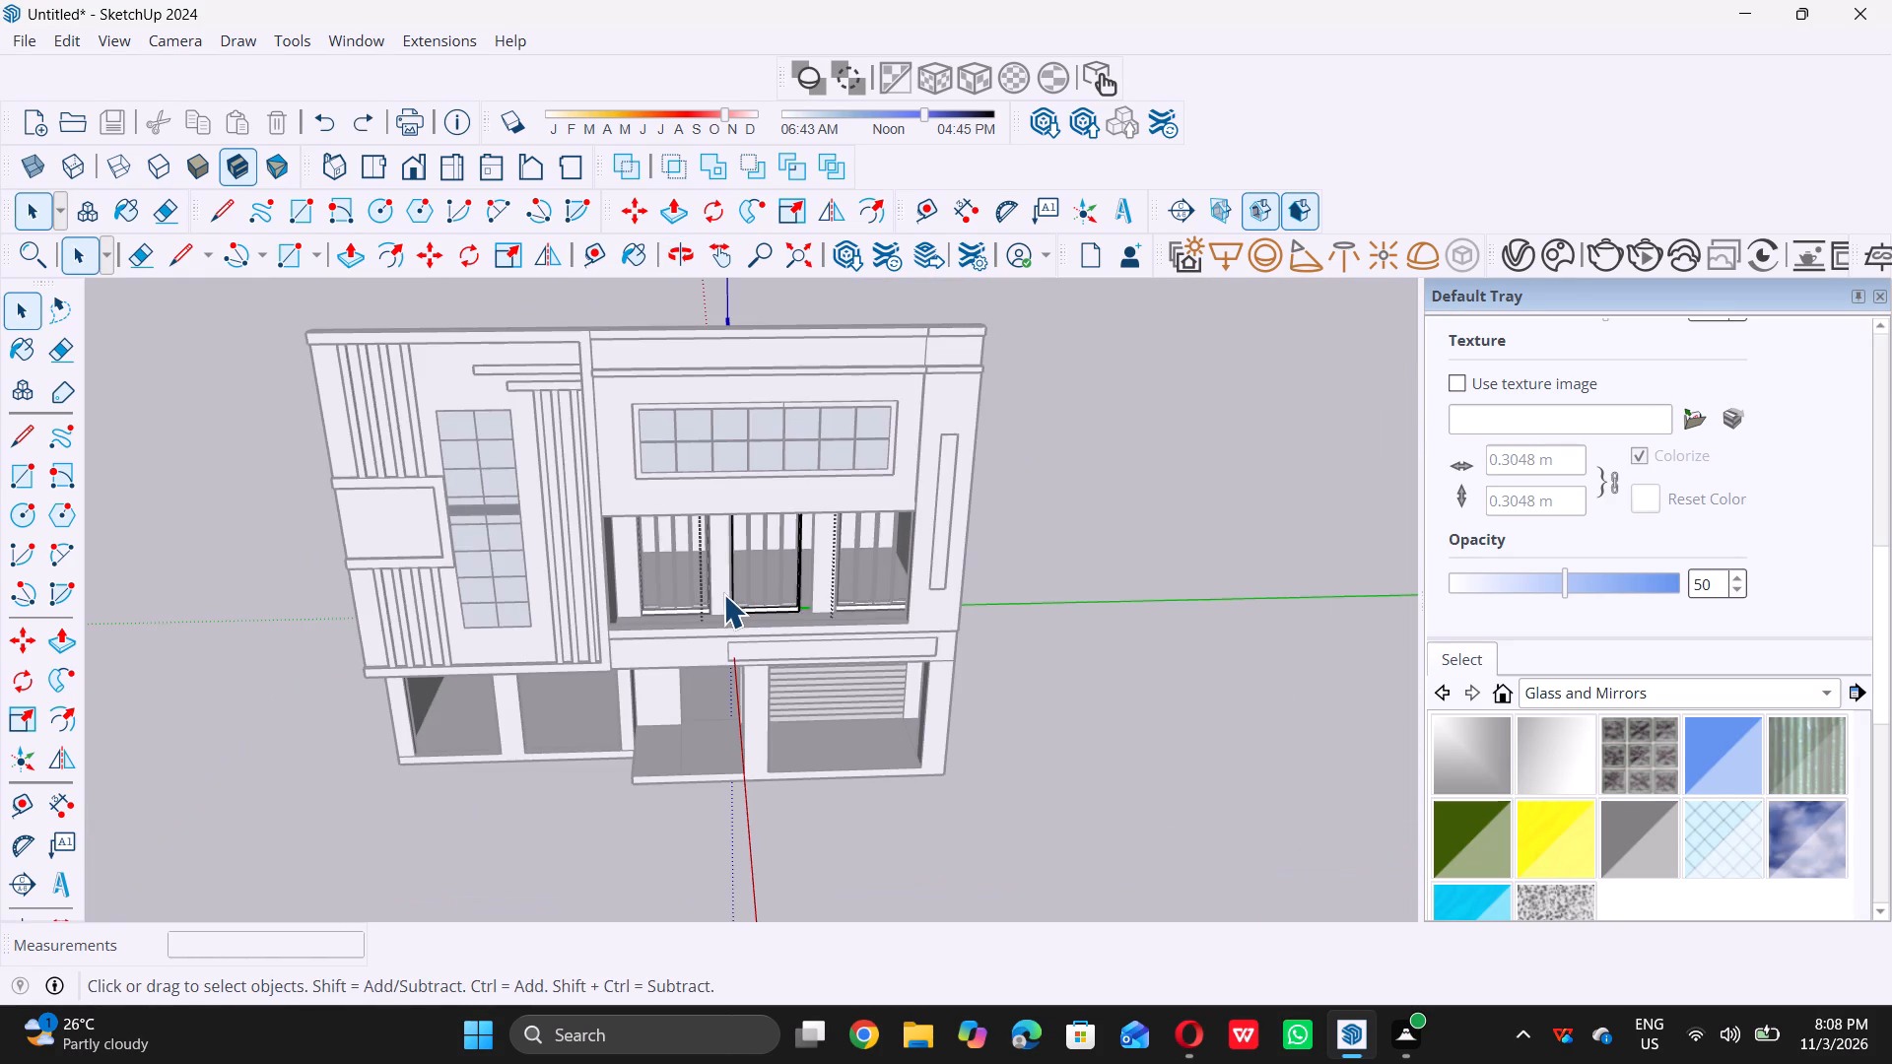
{"action": "key", "text": "ctrl+z"}
{"action": "key", "text": "ctrl+z"}
{"action": "key", "text": "ctrl+z"}
{"action": "key", "text": "ctrl+z"}
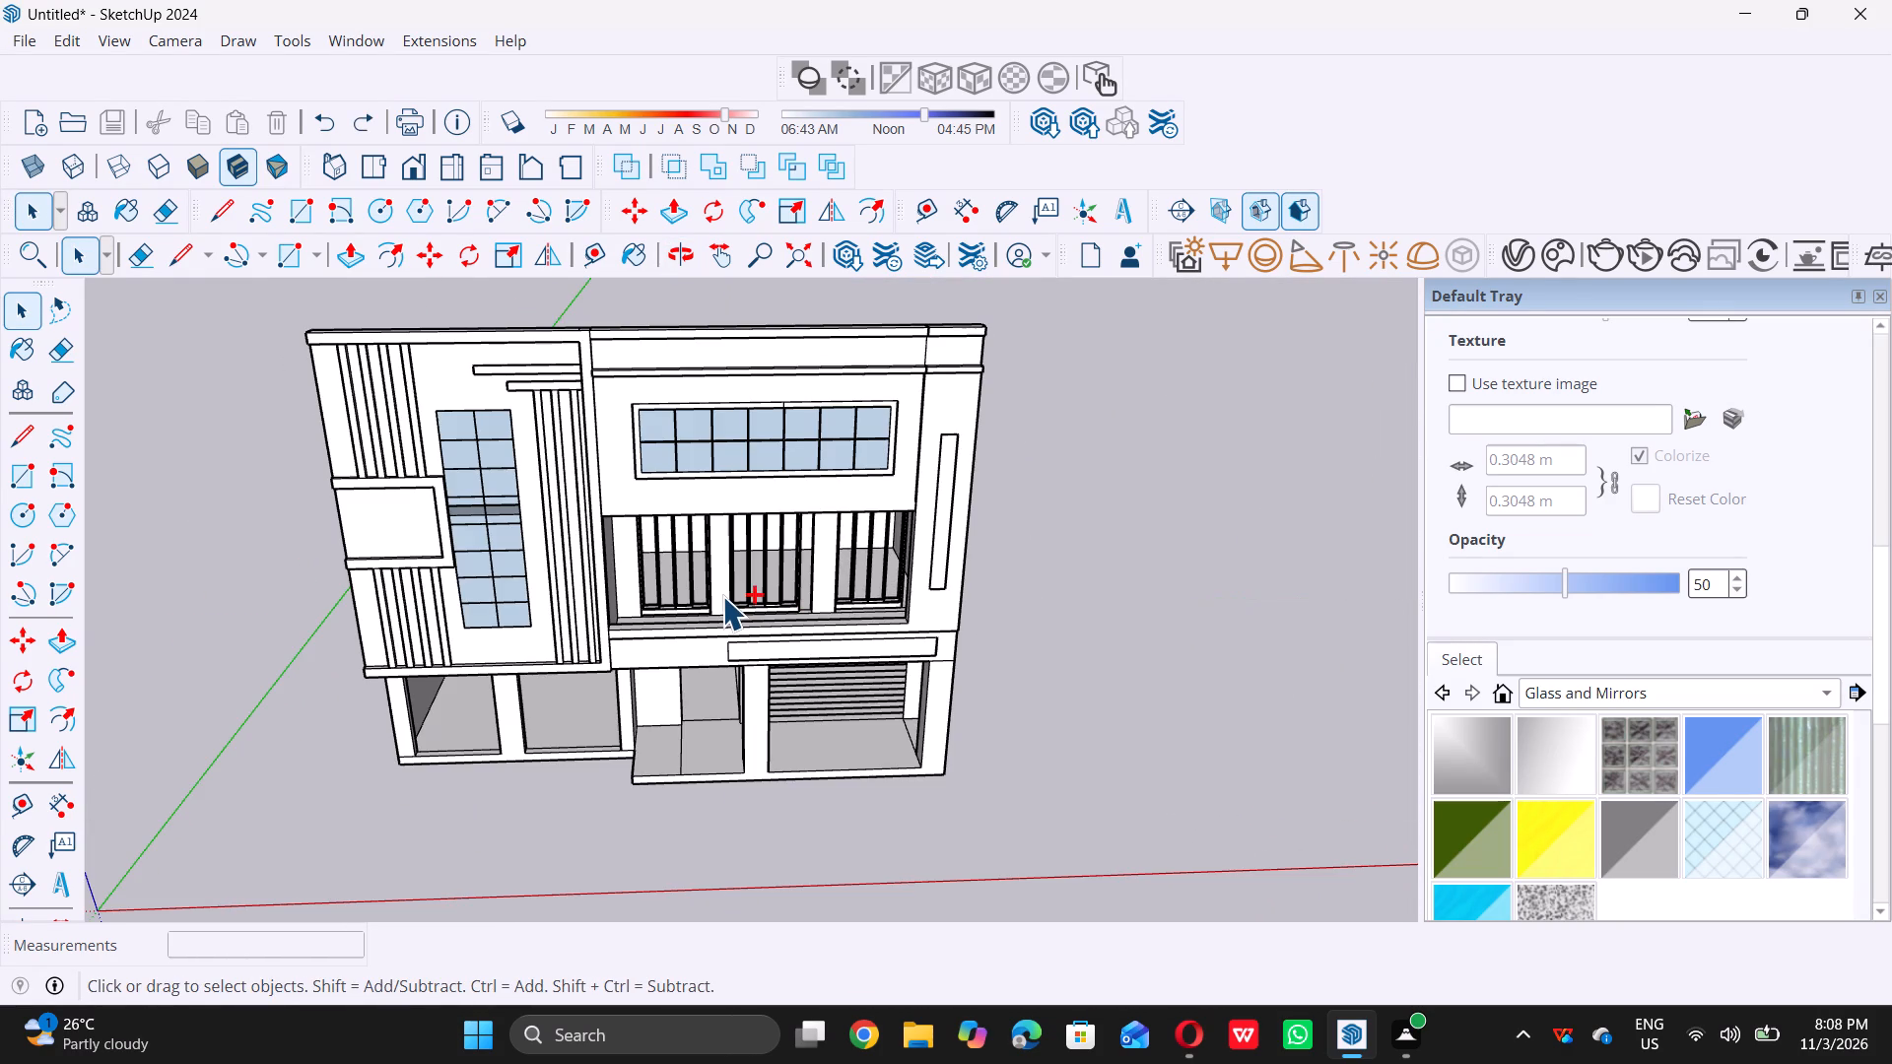
{"action": "key", "text": "ctrl+z"}
{"action": "key", "text": "ctrl+z"}
{"action": "key", "text": "ctrl+z"}
{"action": "key", "text": "ctrl+z"}
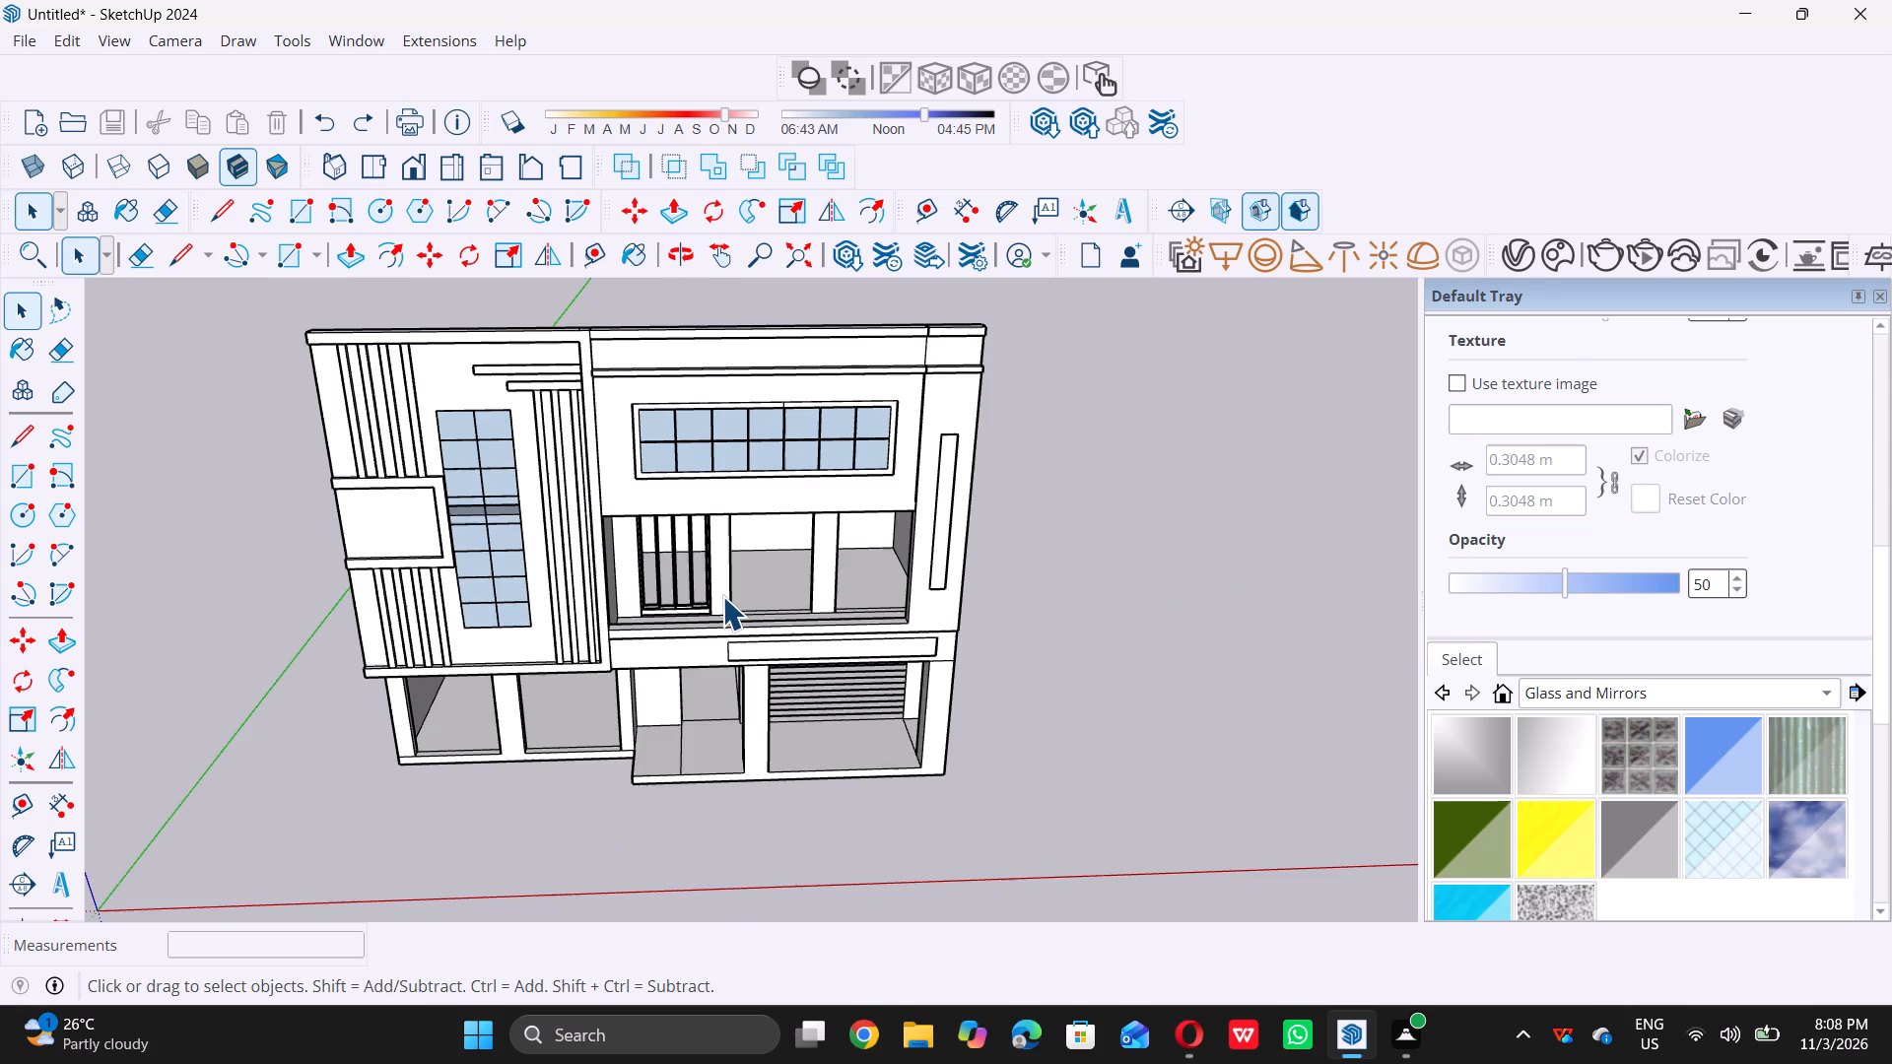
{"action": "key", "text": "ctrl+z"}
{"action": "key", "text": "ctrl+z"}
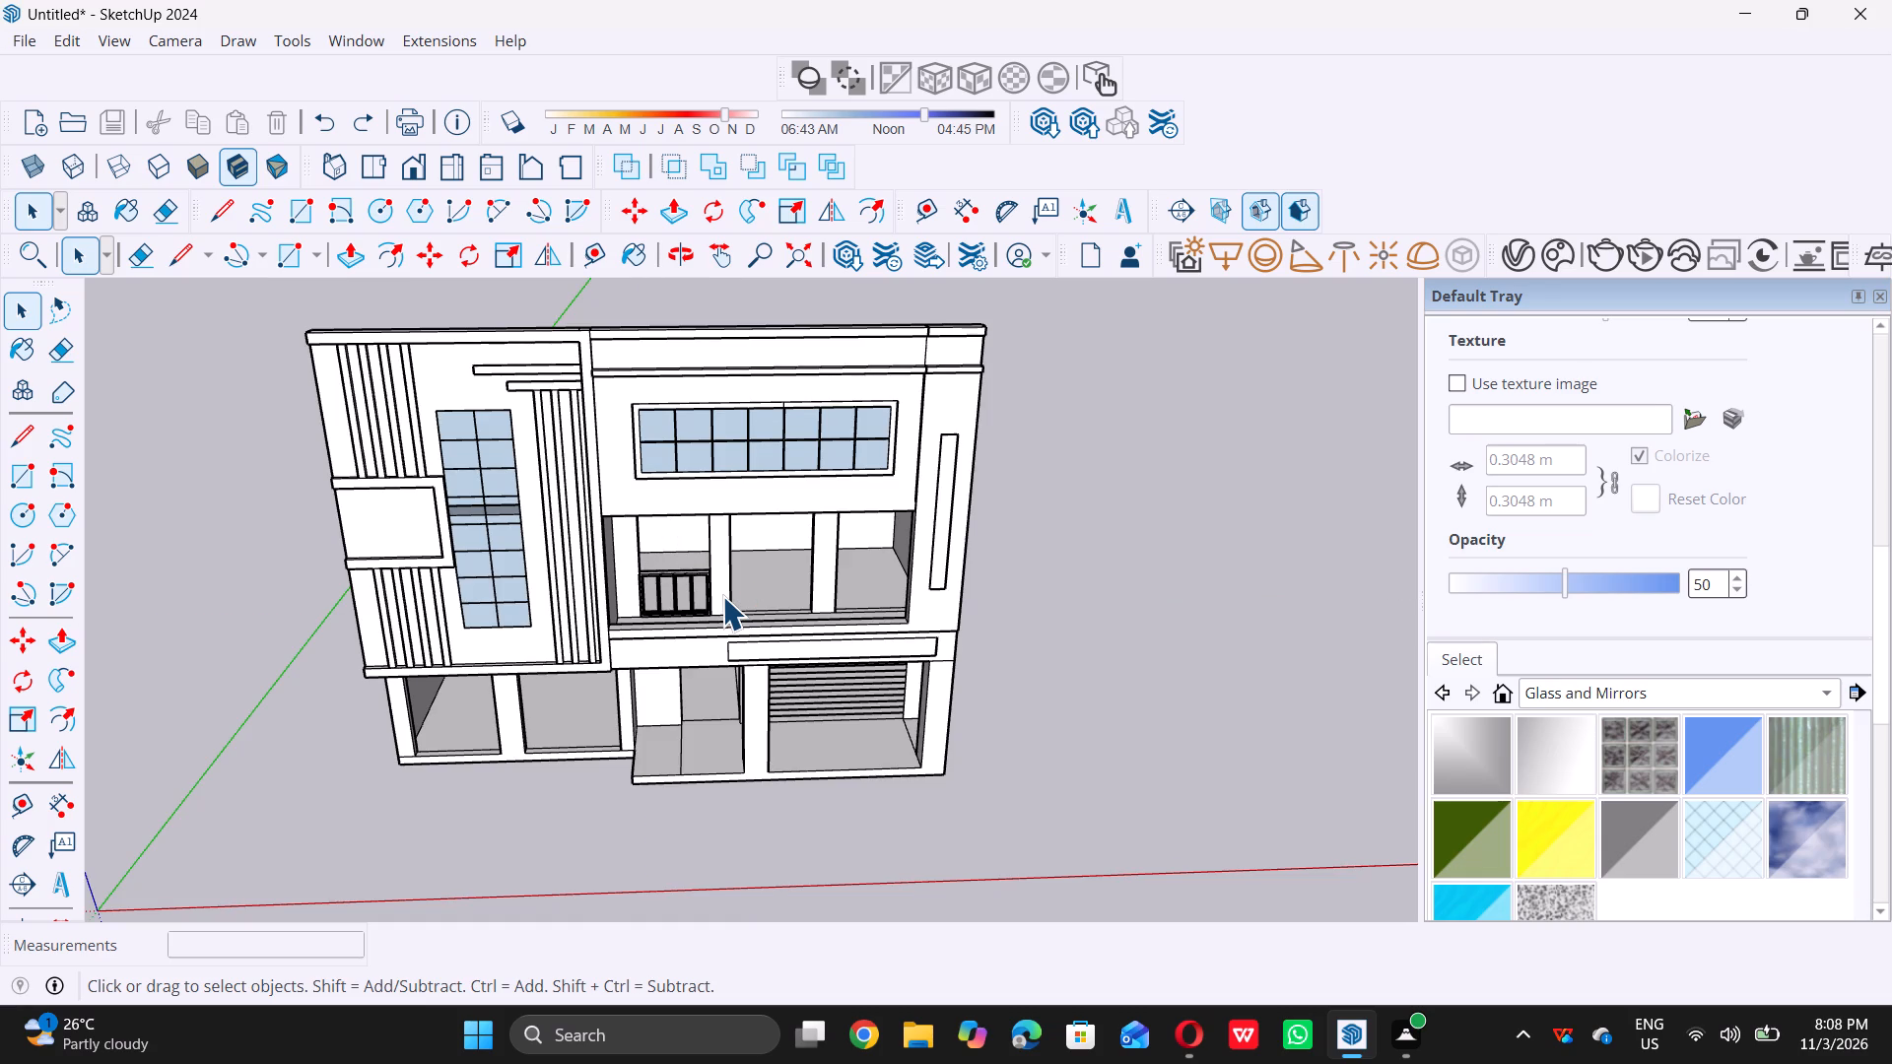
{"action": "key", "text": "ctrl+z"}
{"action": "scroll", "coordinate": [750, 615], "scroll_direction": "down", "scroll_amount": 9}
{"action": "middle_click_drag", "start_coordinate": [686, 703], "coordinate": [149, 824]}
{"action": "scroll", "coordinate": [391, 668], "scroll_direction": "up", "scroll_amount": 1}
{"action": "middle_click_drag", "start_coordinate": [459, 660], "coordinate": [1037, 605]}
{"action": "scroll", "coordinate": [594, 652], "scroll_direction": "up", "scroll_amount": 3}
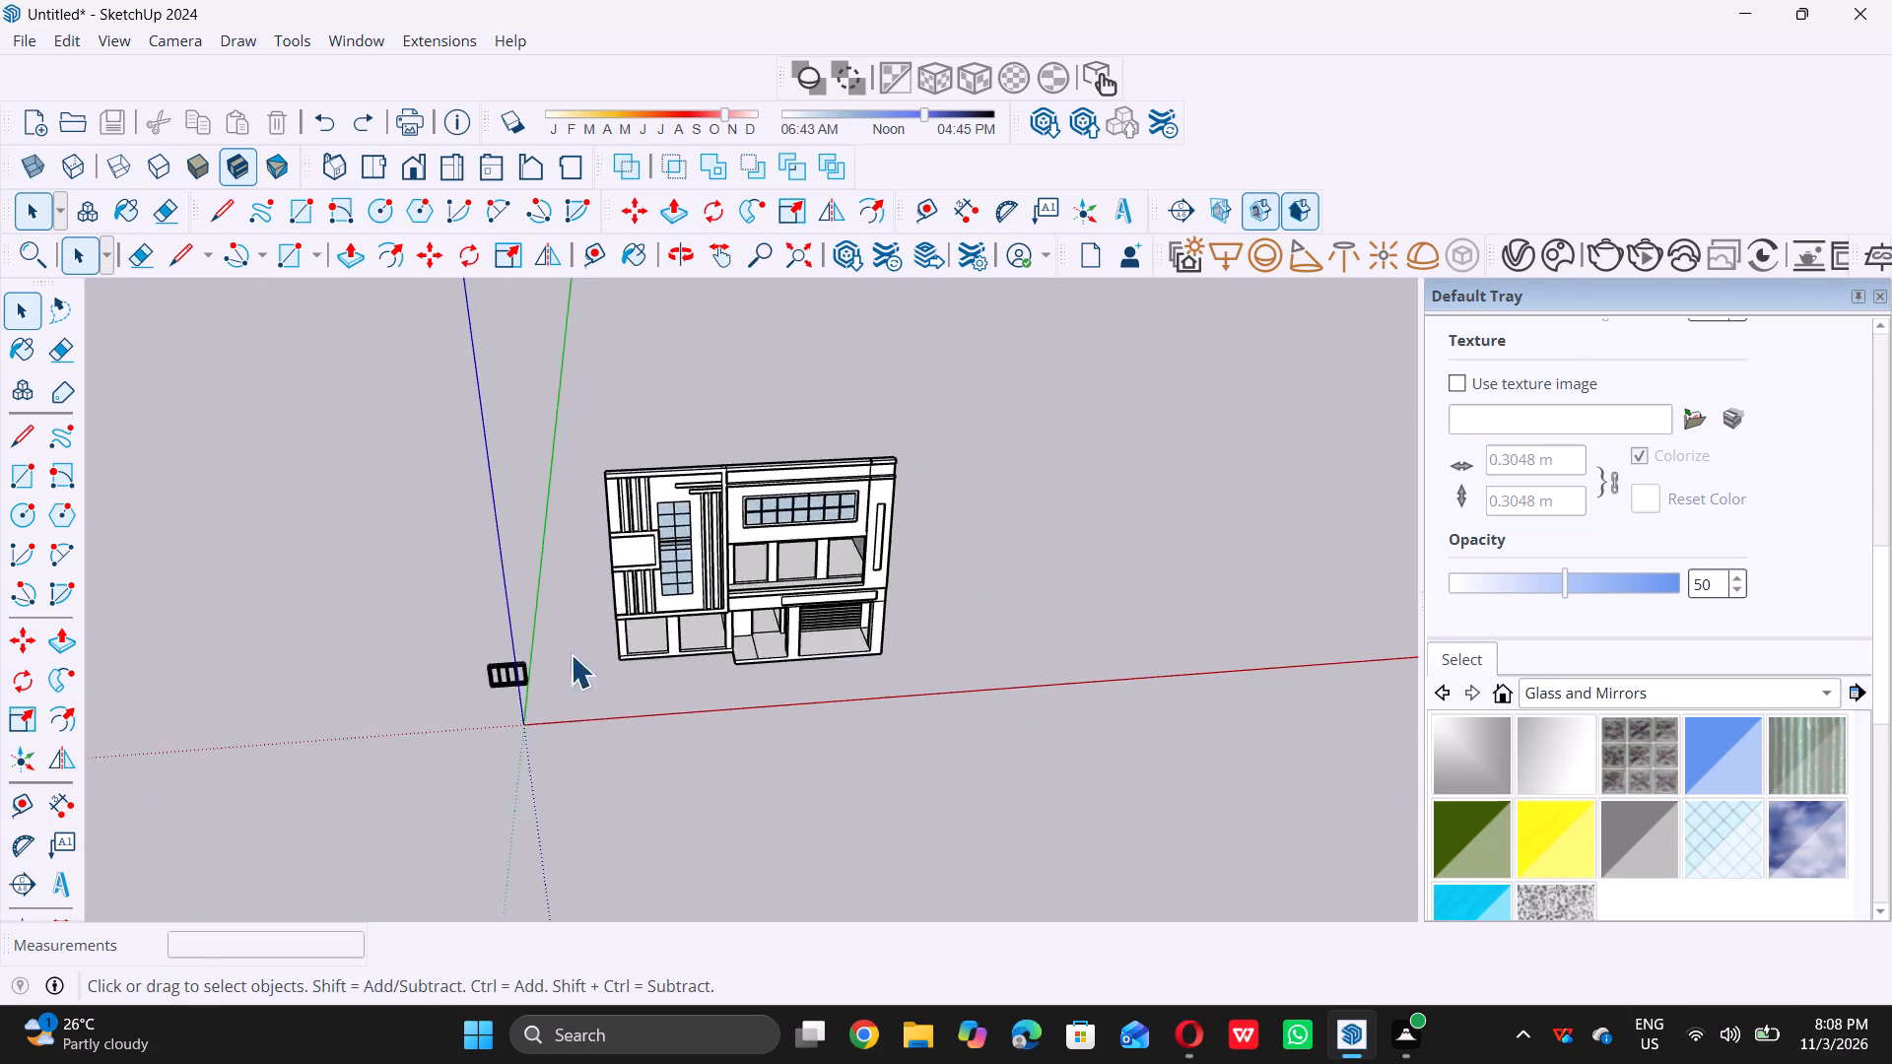
{"action": "scroll", "coordinate": [571, 654], "scroll_direction": "up", "scroll_amount": 13}
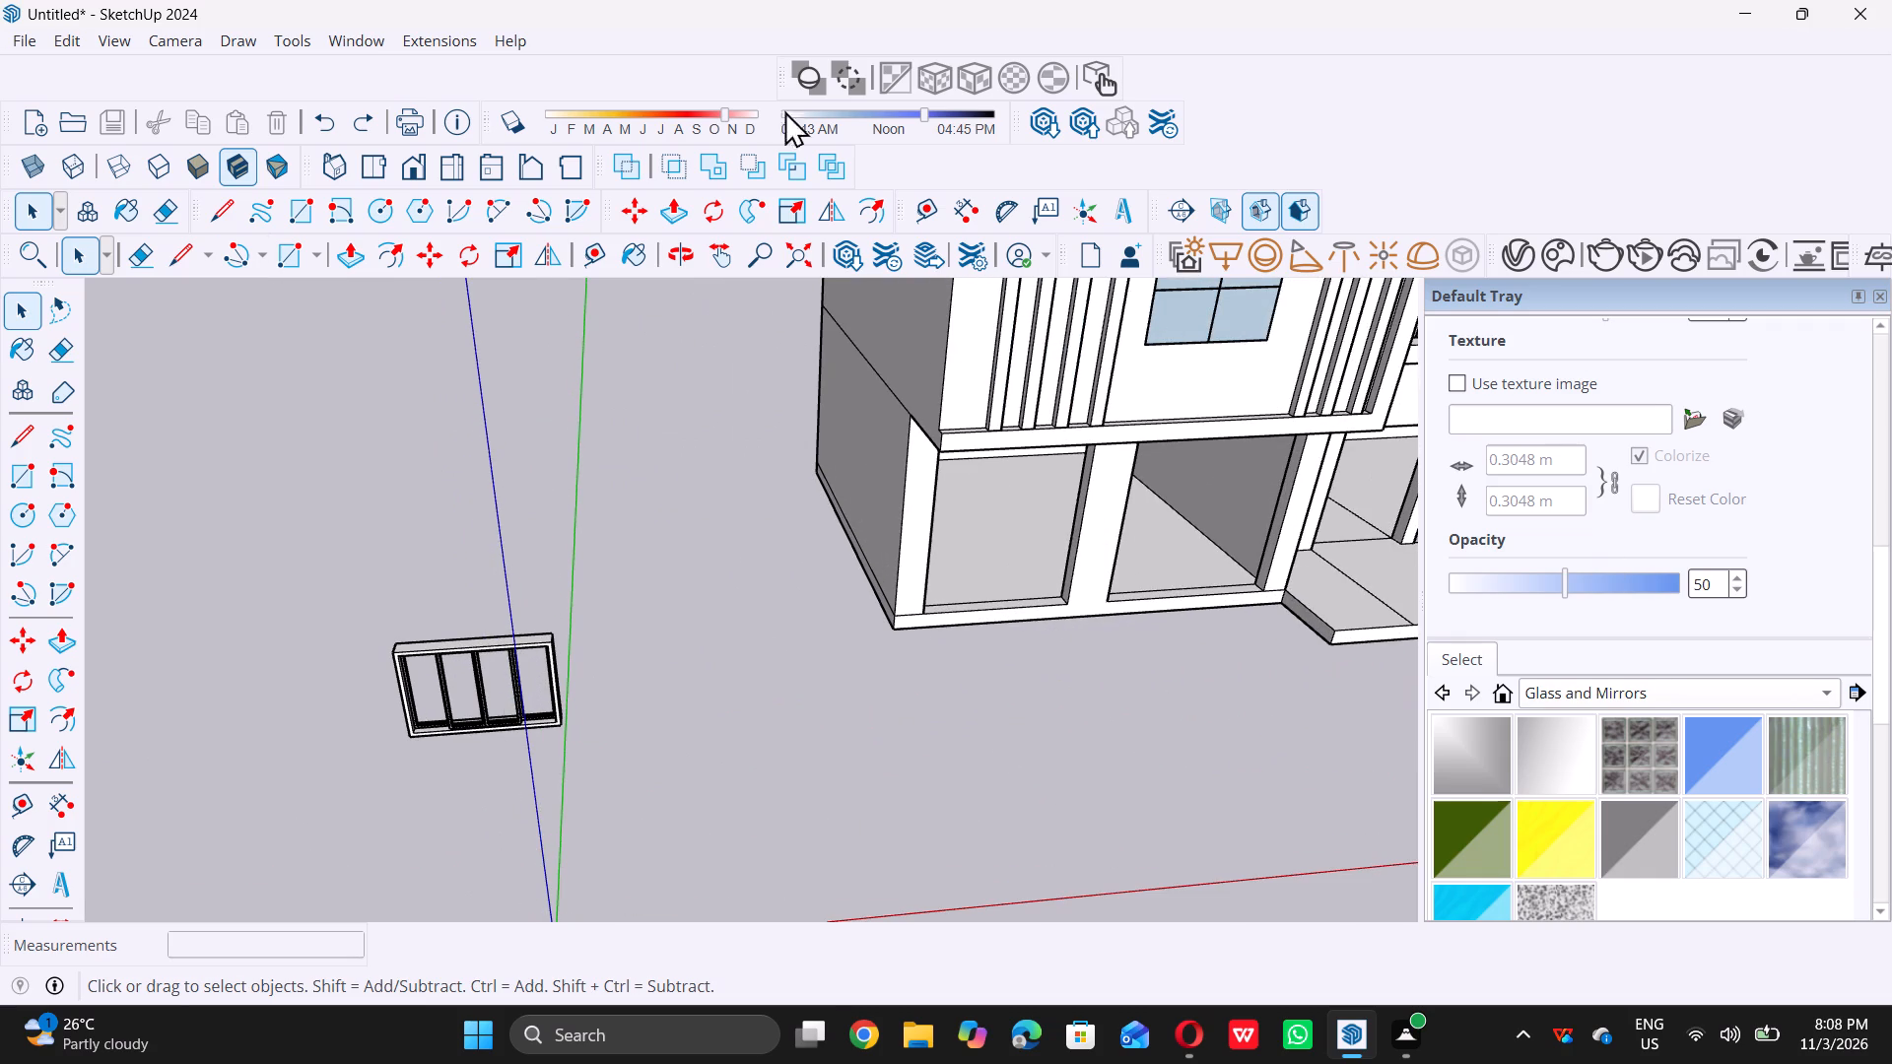
Start saving the untitled model and choose the vinod folder on the Desktop as its location.
{"action": "double_click", "coordinate": [21, 49]}
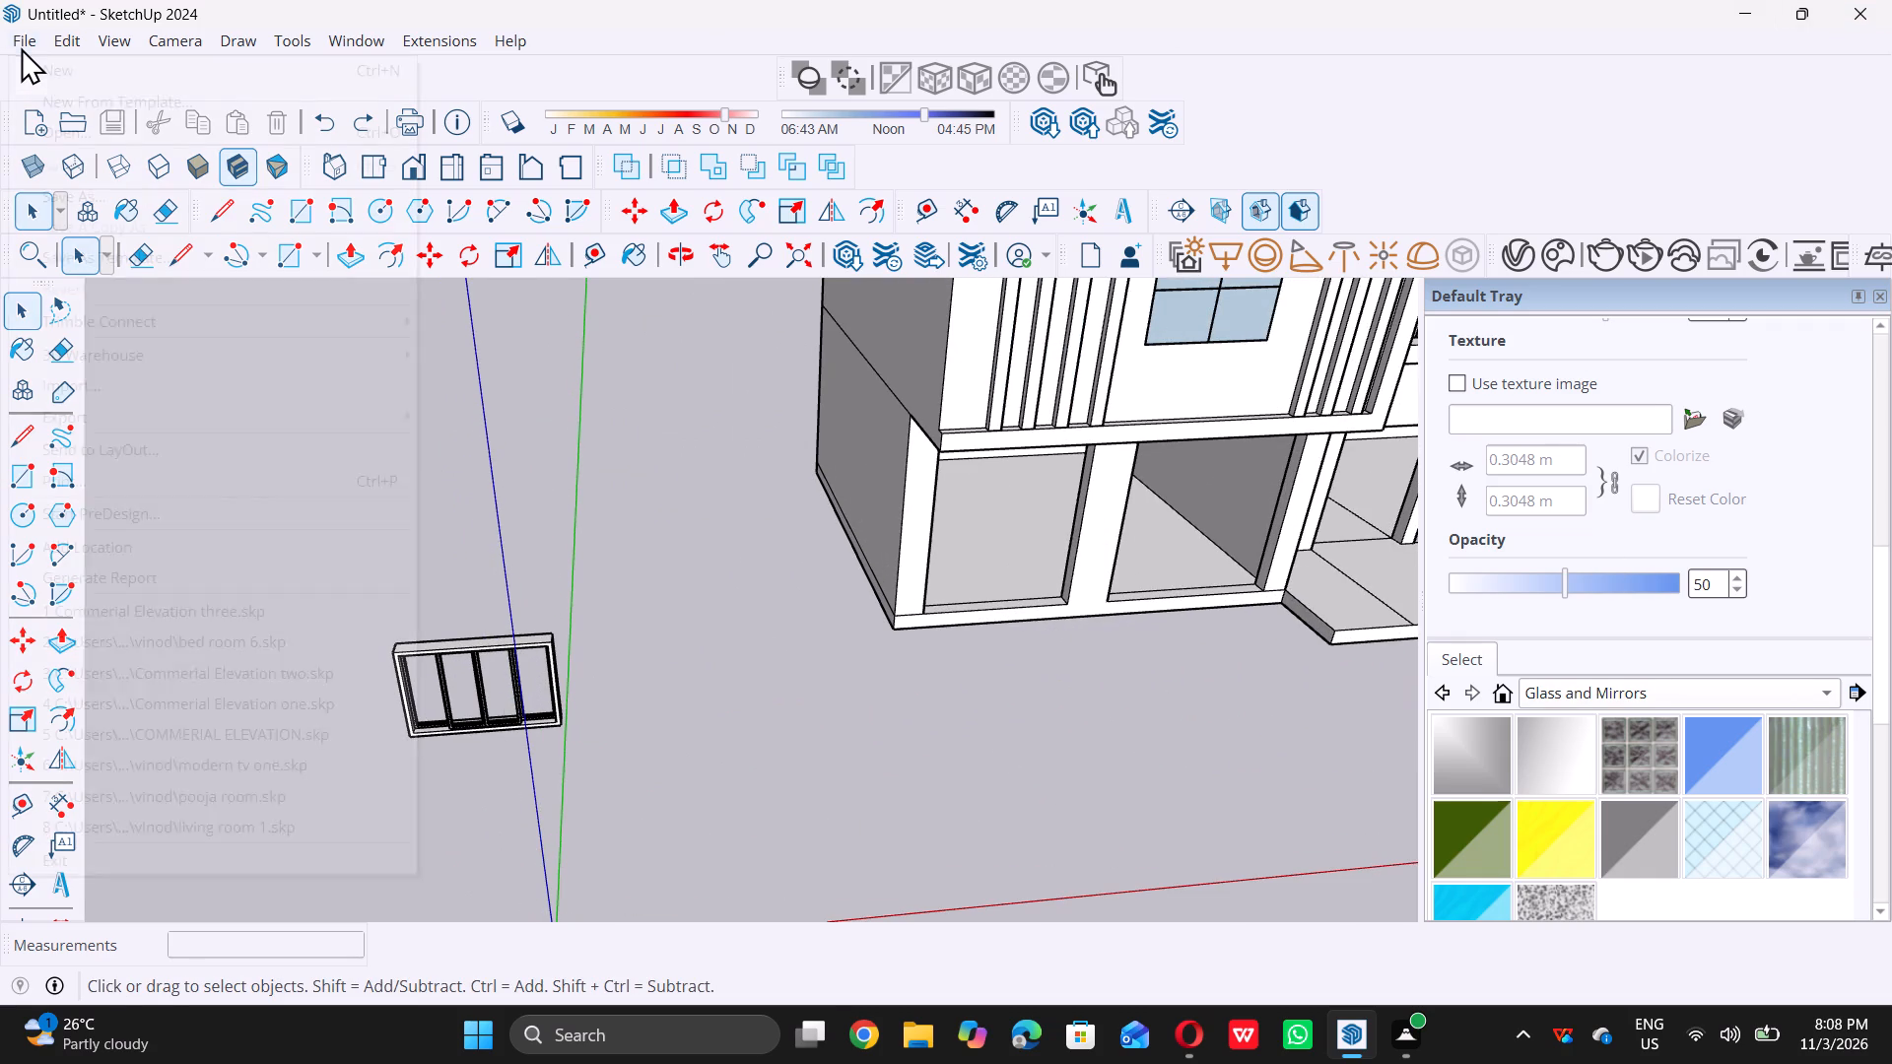
{"action": "left_click", "coordinate": [18, 45]}
{"action": "double_click", "coordinate": [80, 201]}
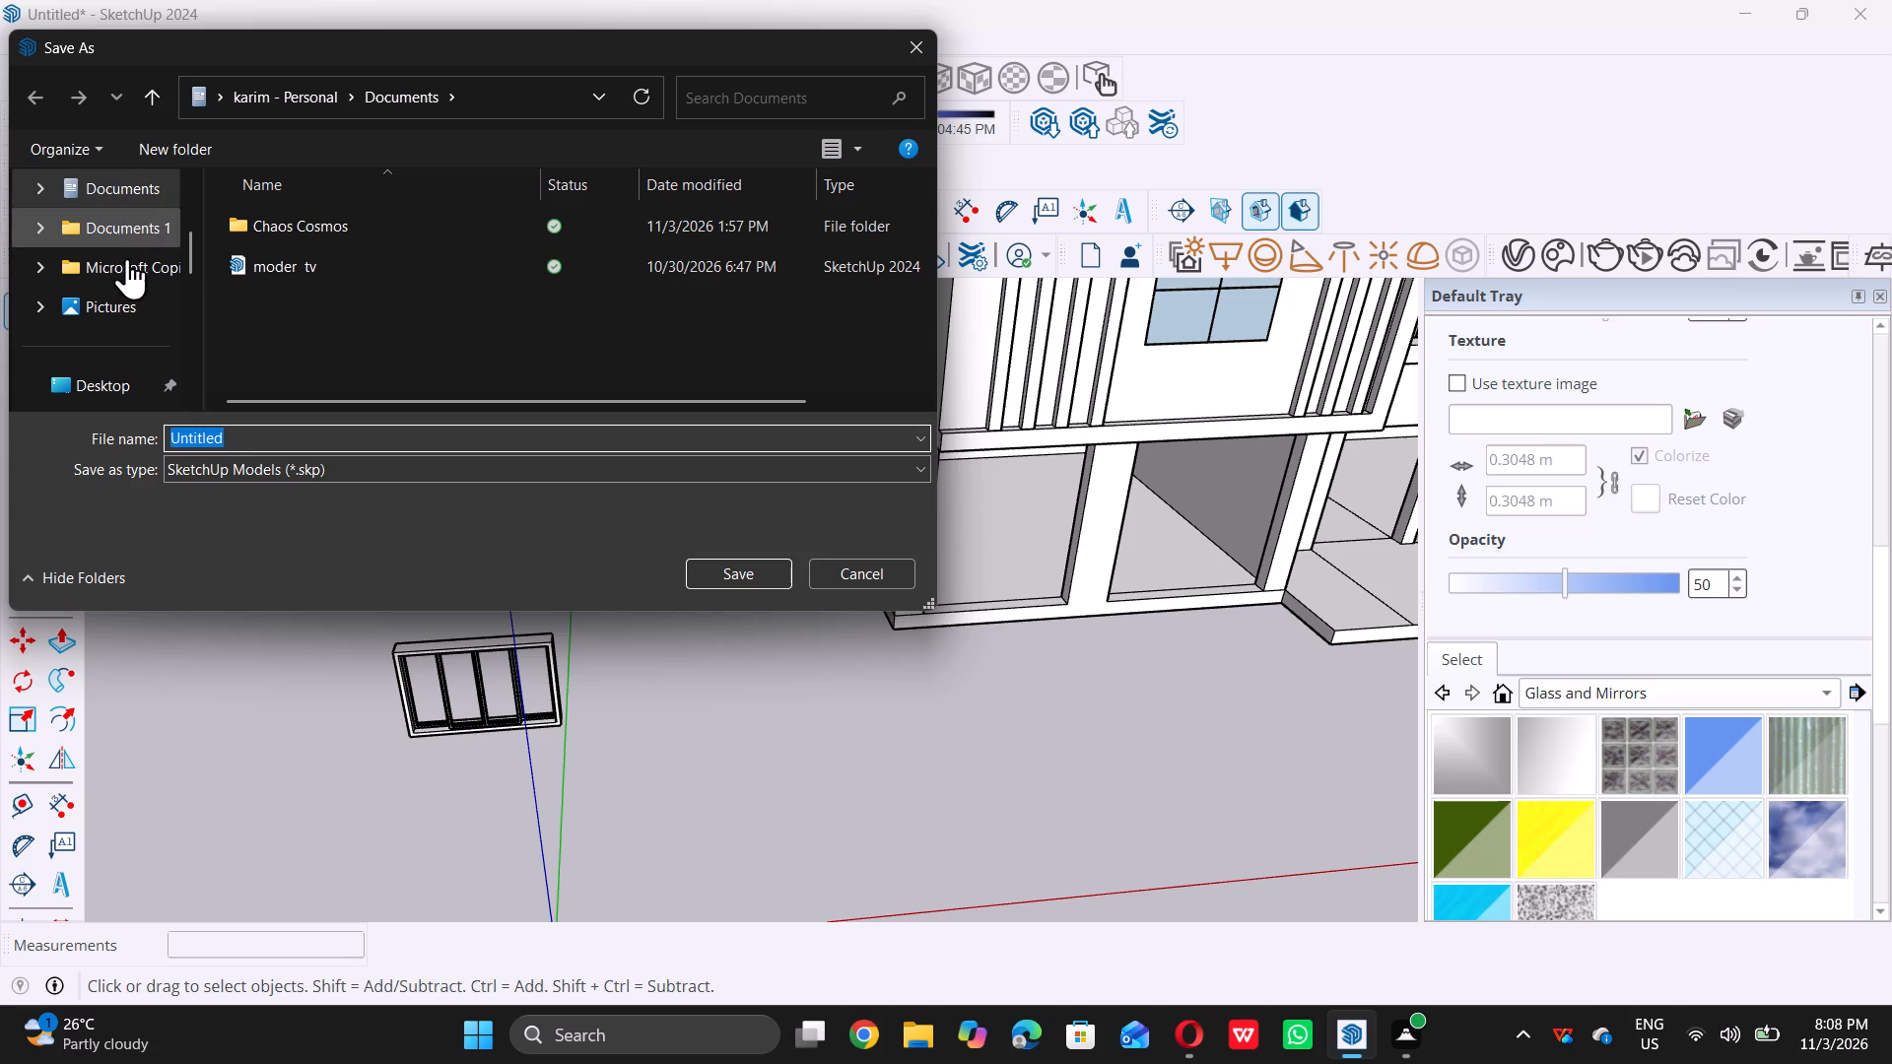
{"action": "scroll", "coordinate": [127, 311], "scroll_direction": "down", "scroll_amount": 2}
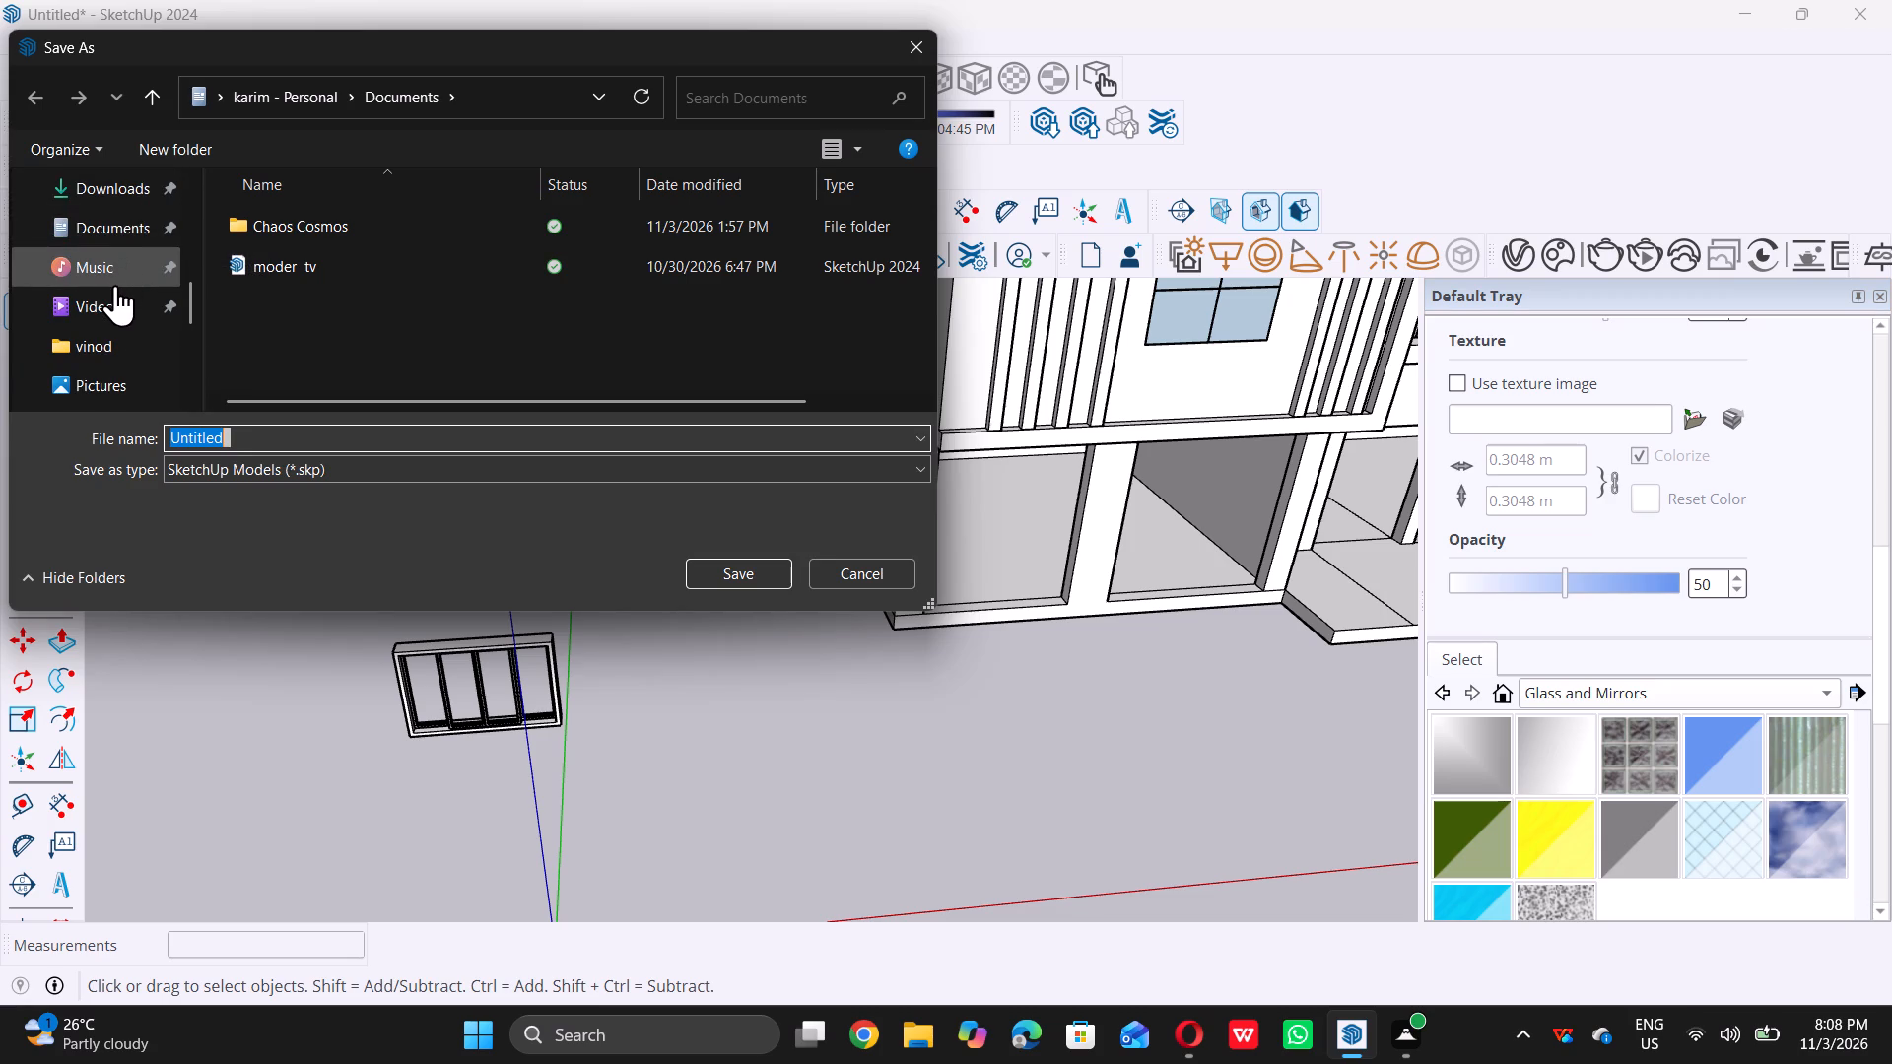
{"action": "scroll", "coordinate": [115, 283], "scroll_direction": "down", "scroll_amount": 1}
{"action": "scroll", "coordinate": [115, 278], "scroll_direction": "up", "scroll_amount": 2}
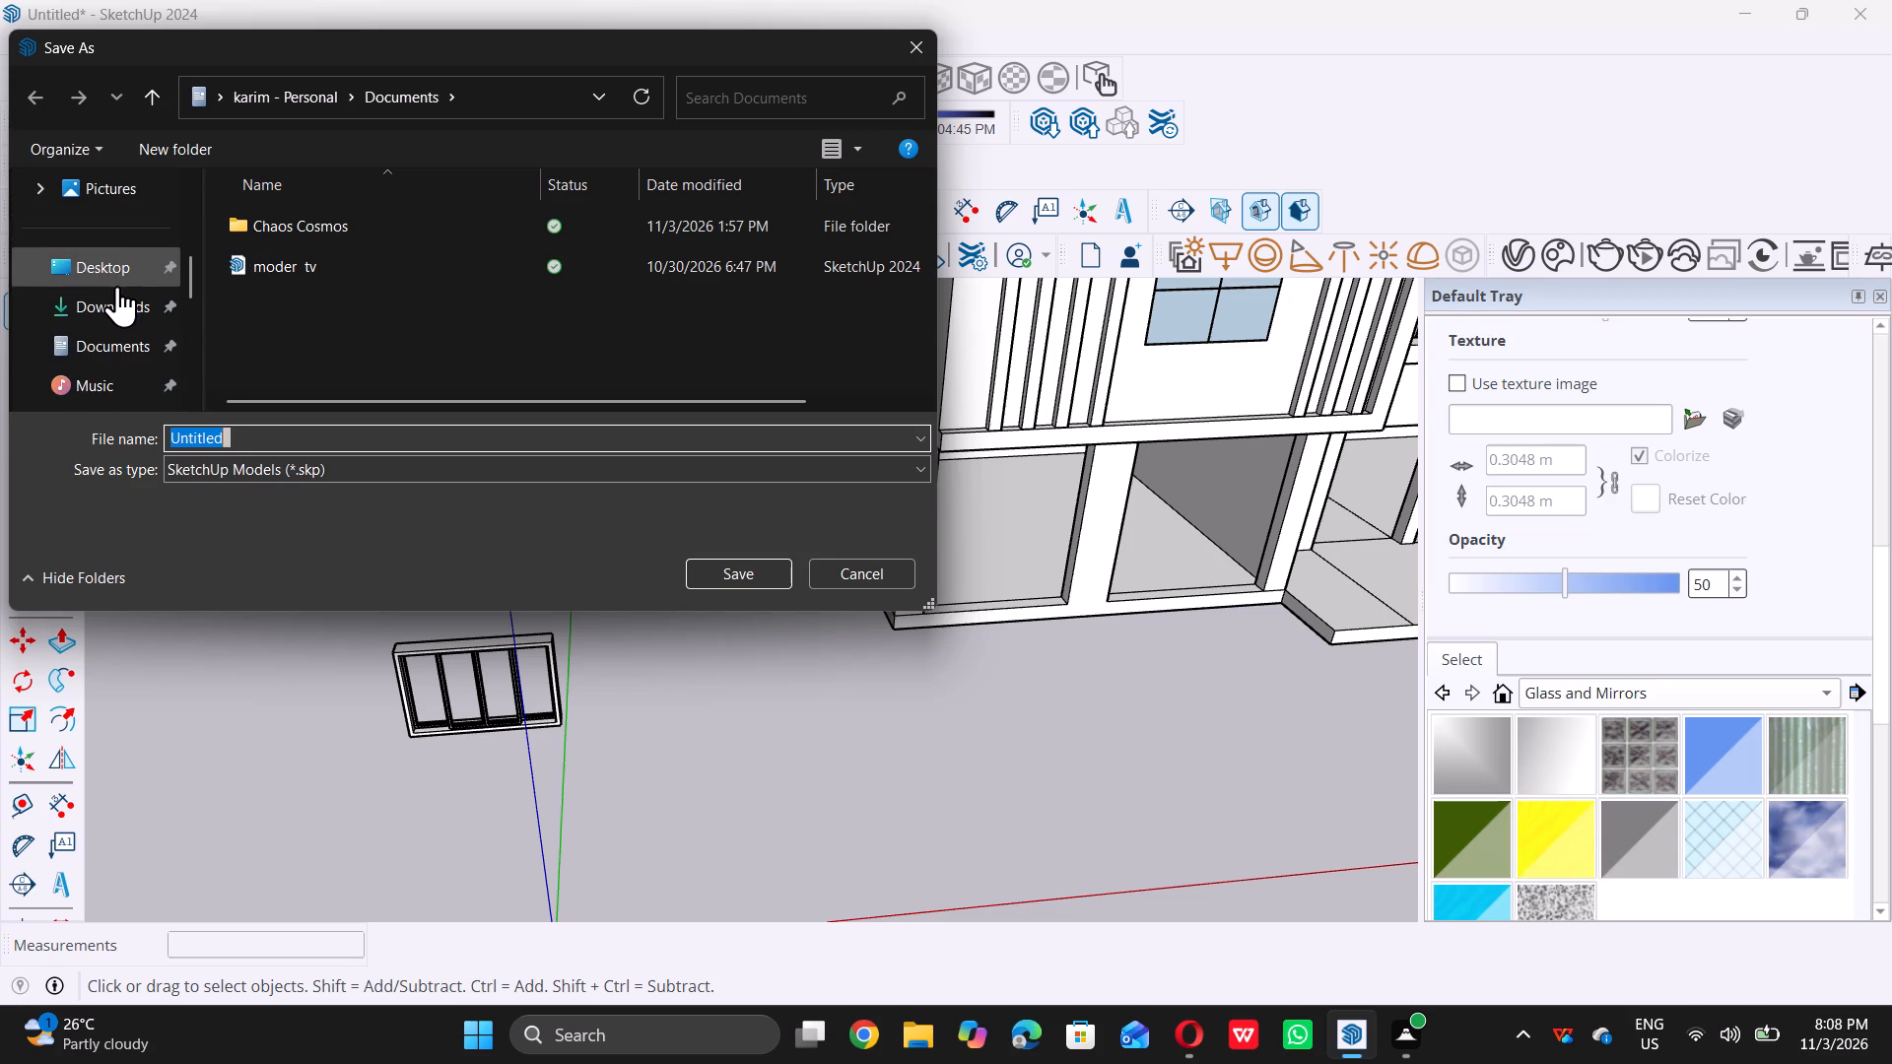
{"action": "triple_click", "coordinate": [115, 254]}
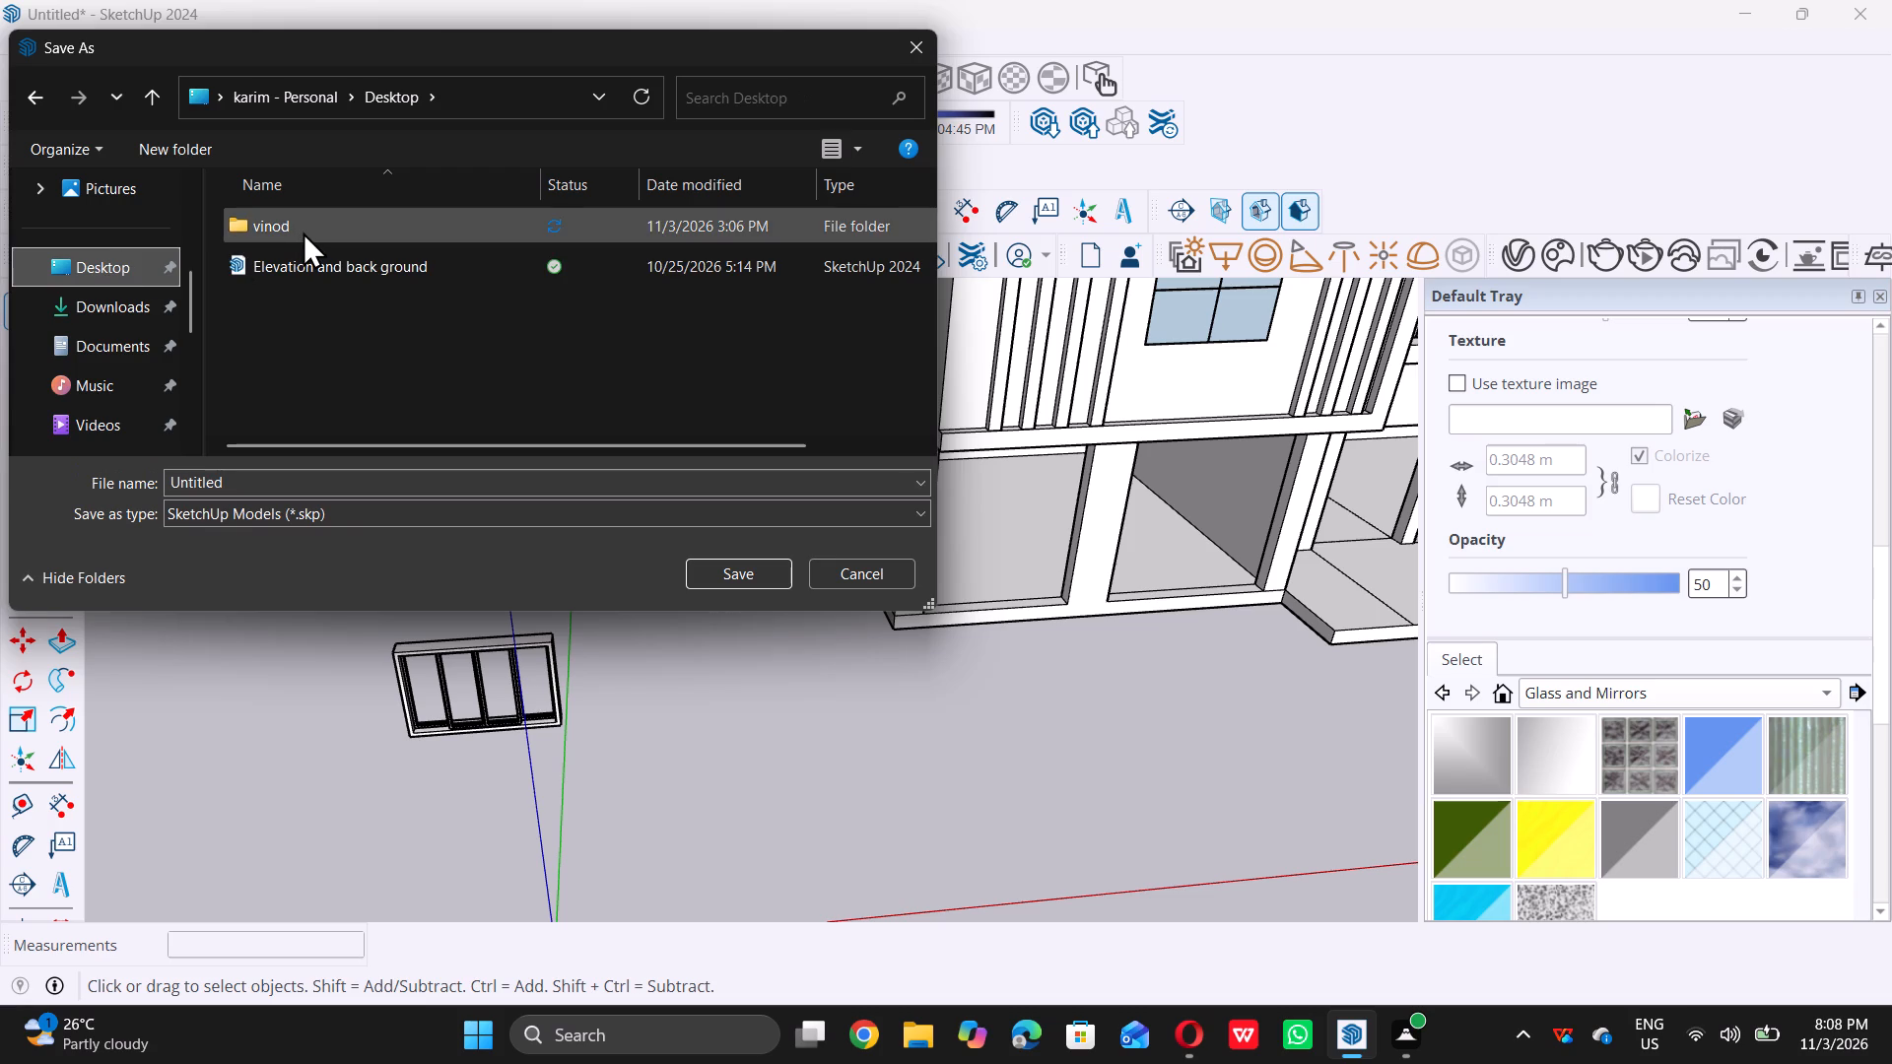
{"action": "triple_click", "coordinate": [303, 232]}
{"action": "left_click", "coordinate": [303, 232]}
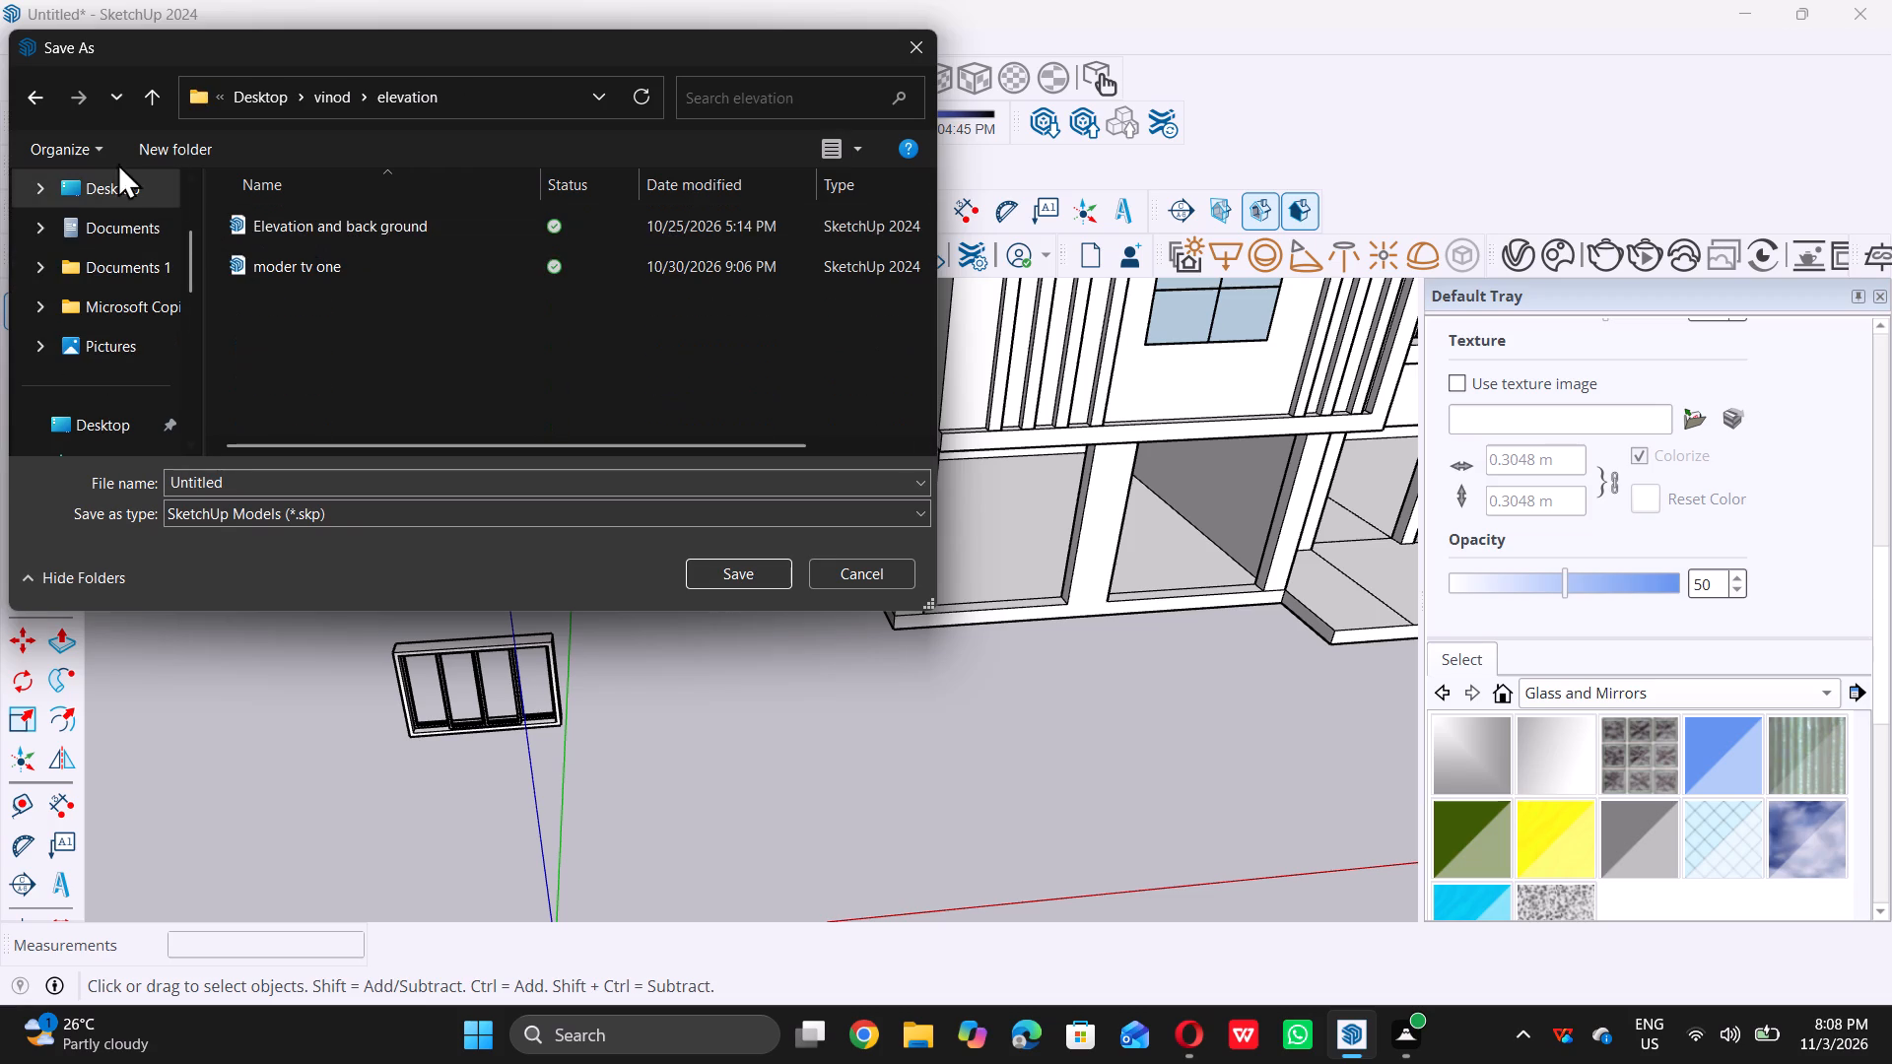
{"action": "double_click", "coordinate": [24, 96]}
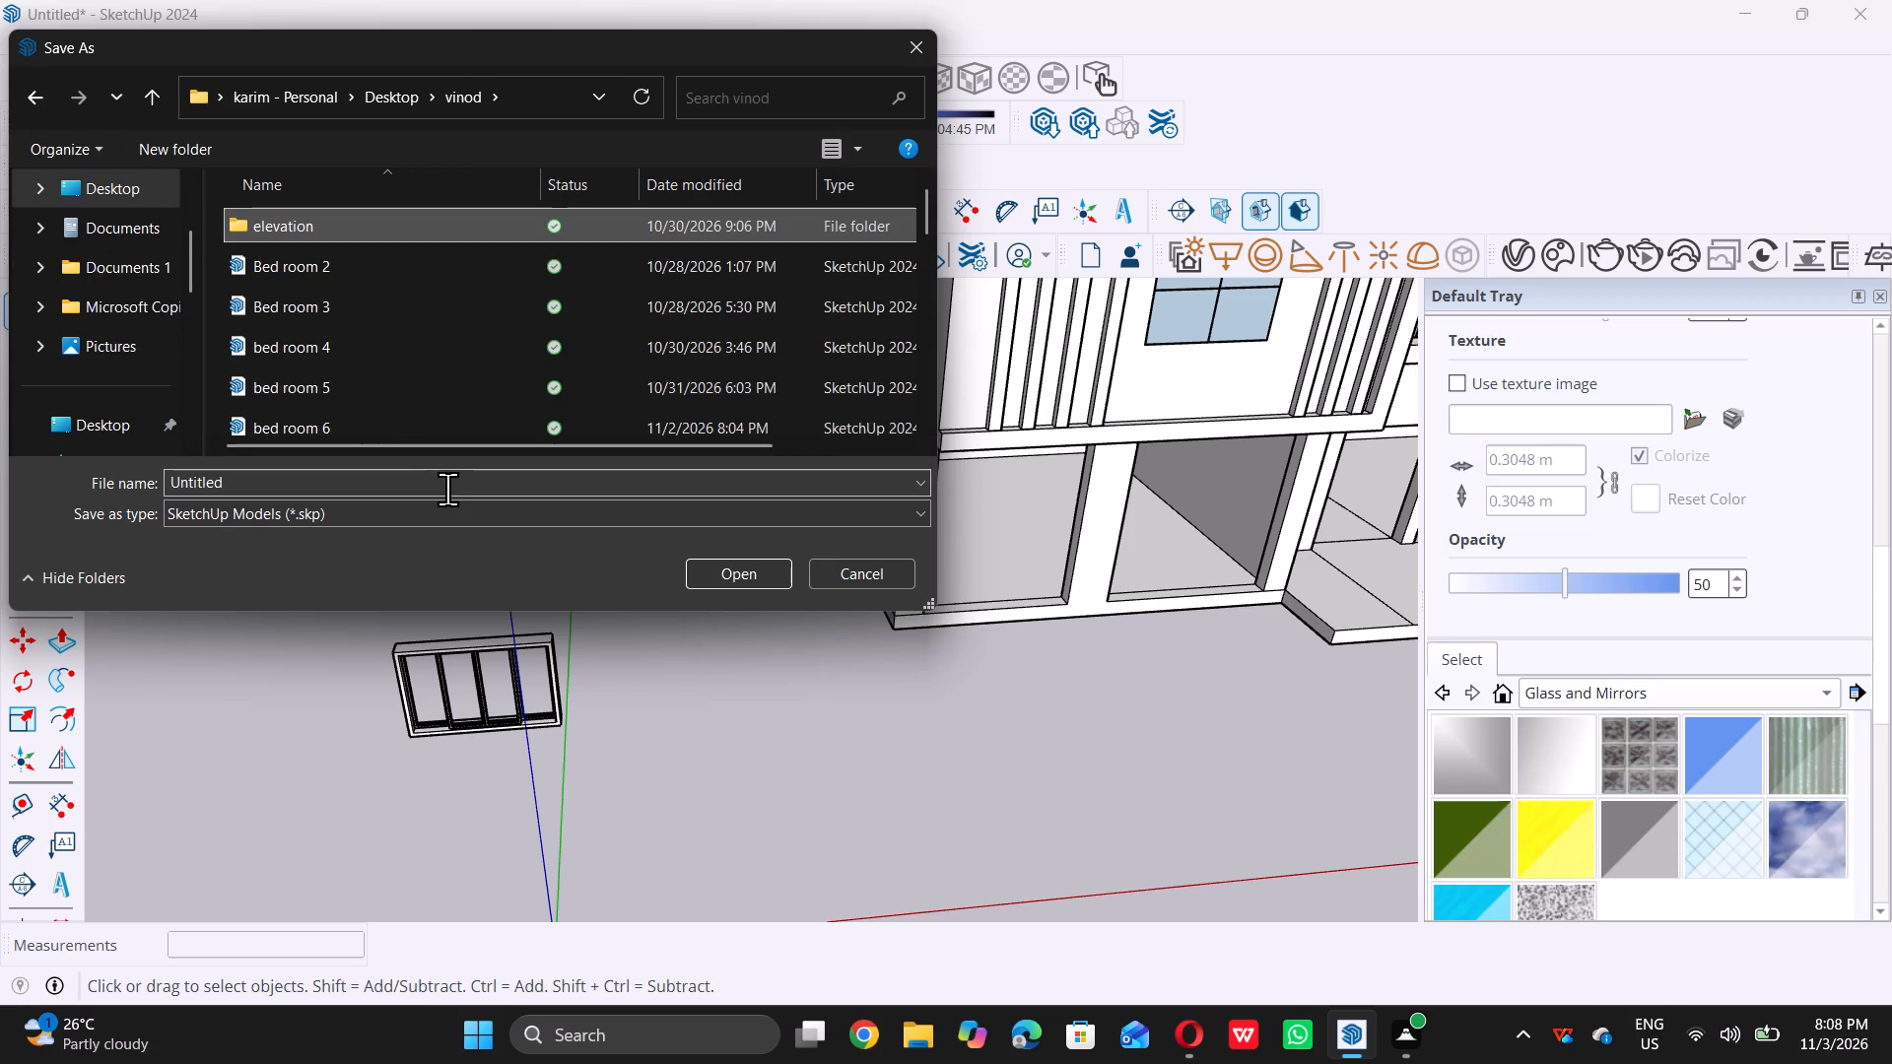
Name the file "Commerial Elevation four" and save it as a SketchUp model.
{"action": "left_click", "coordinate": [437, 481]}
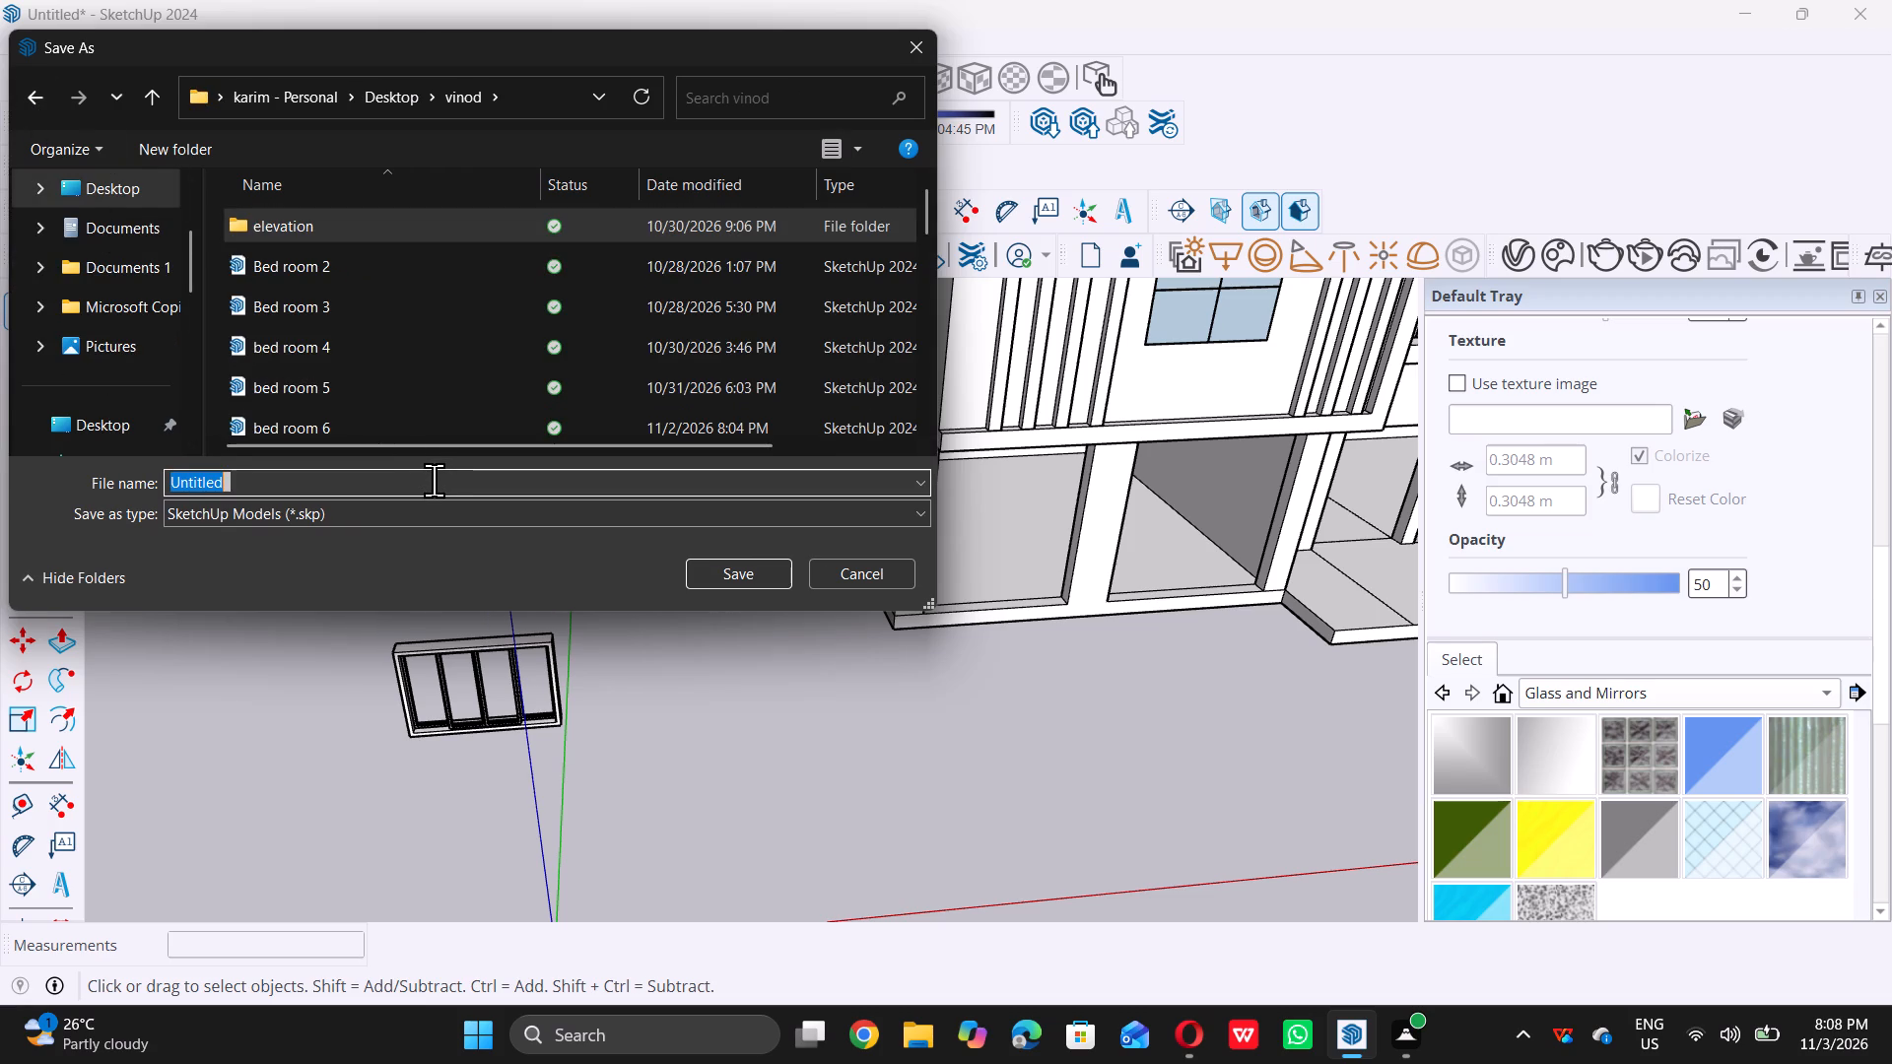
{"action": "key", "text": "BackSpace"}
{"action": "key", "text": "c"}
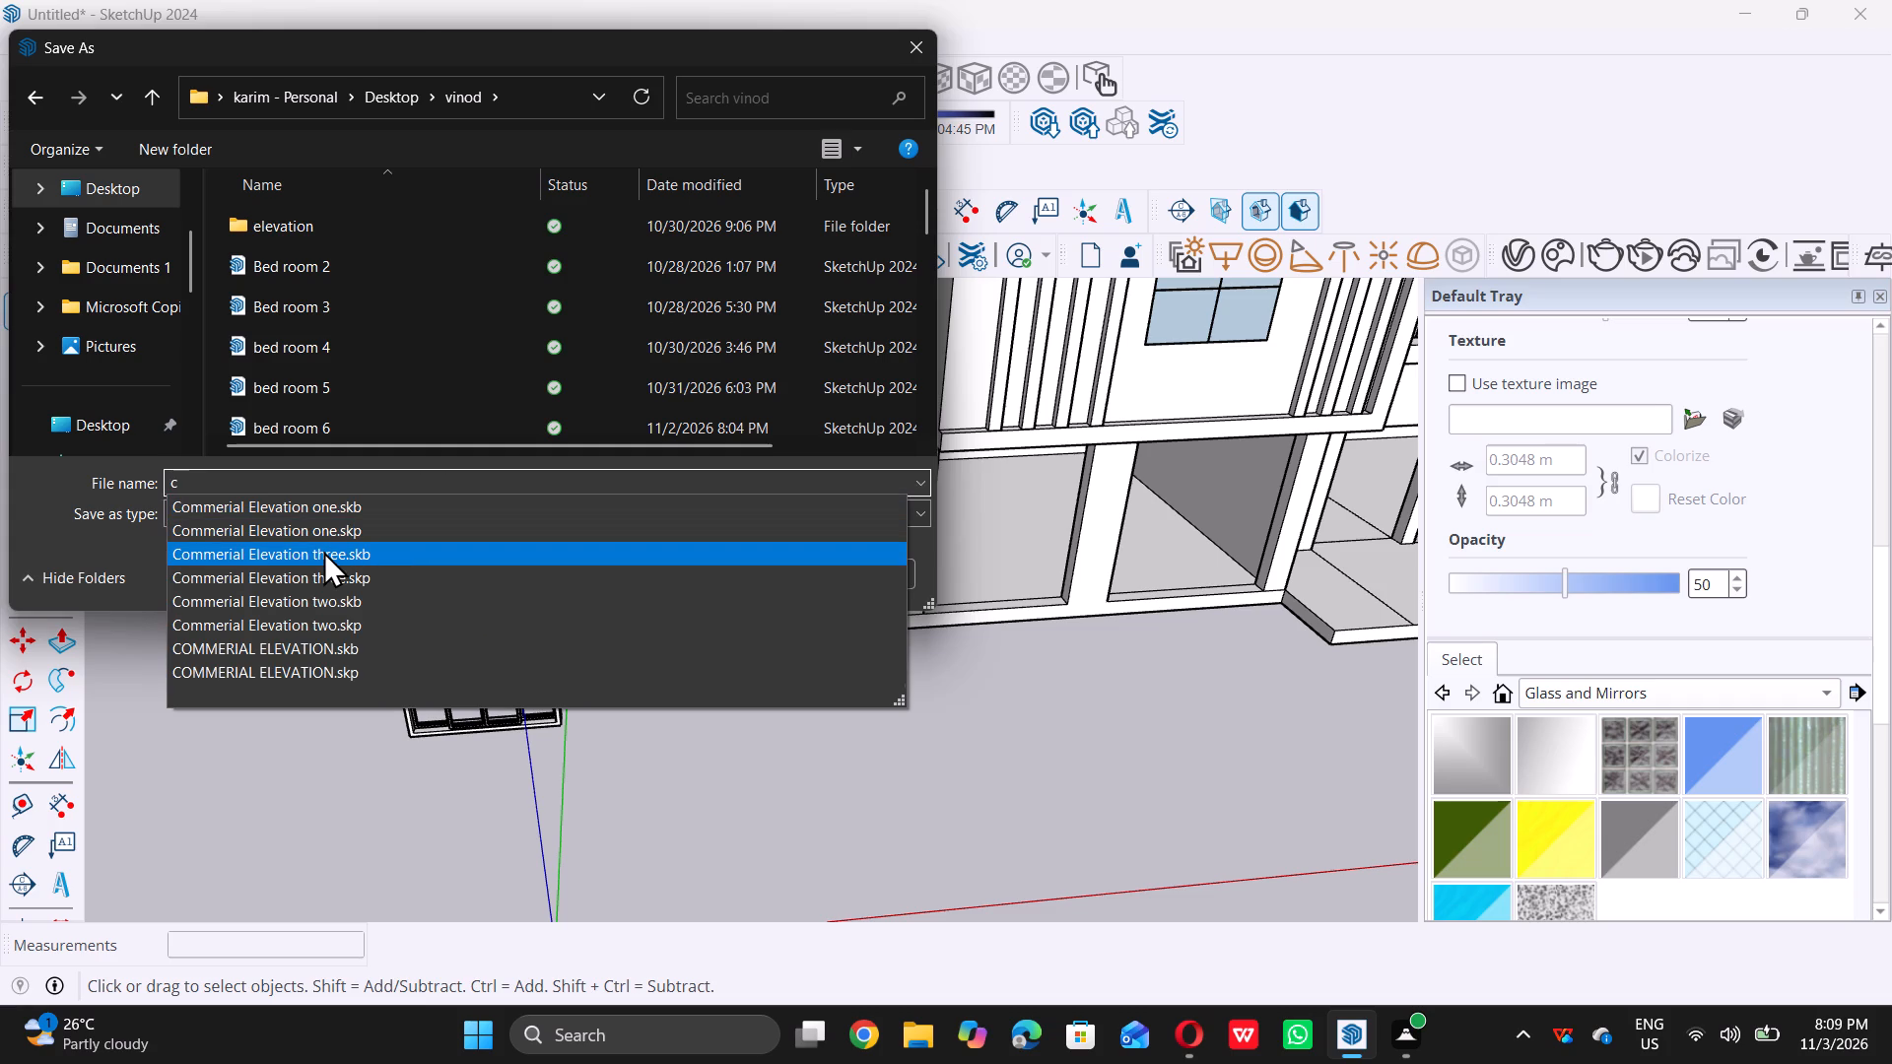
{"action": "double_click", "coordinate": [323, 551]}
{"action": "triple_click", "coordinate": [403, 481]}
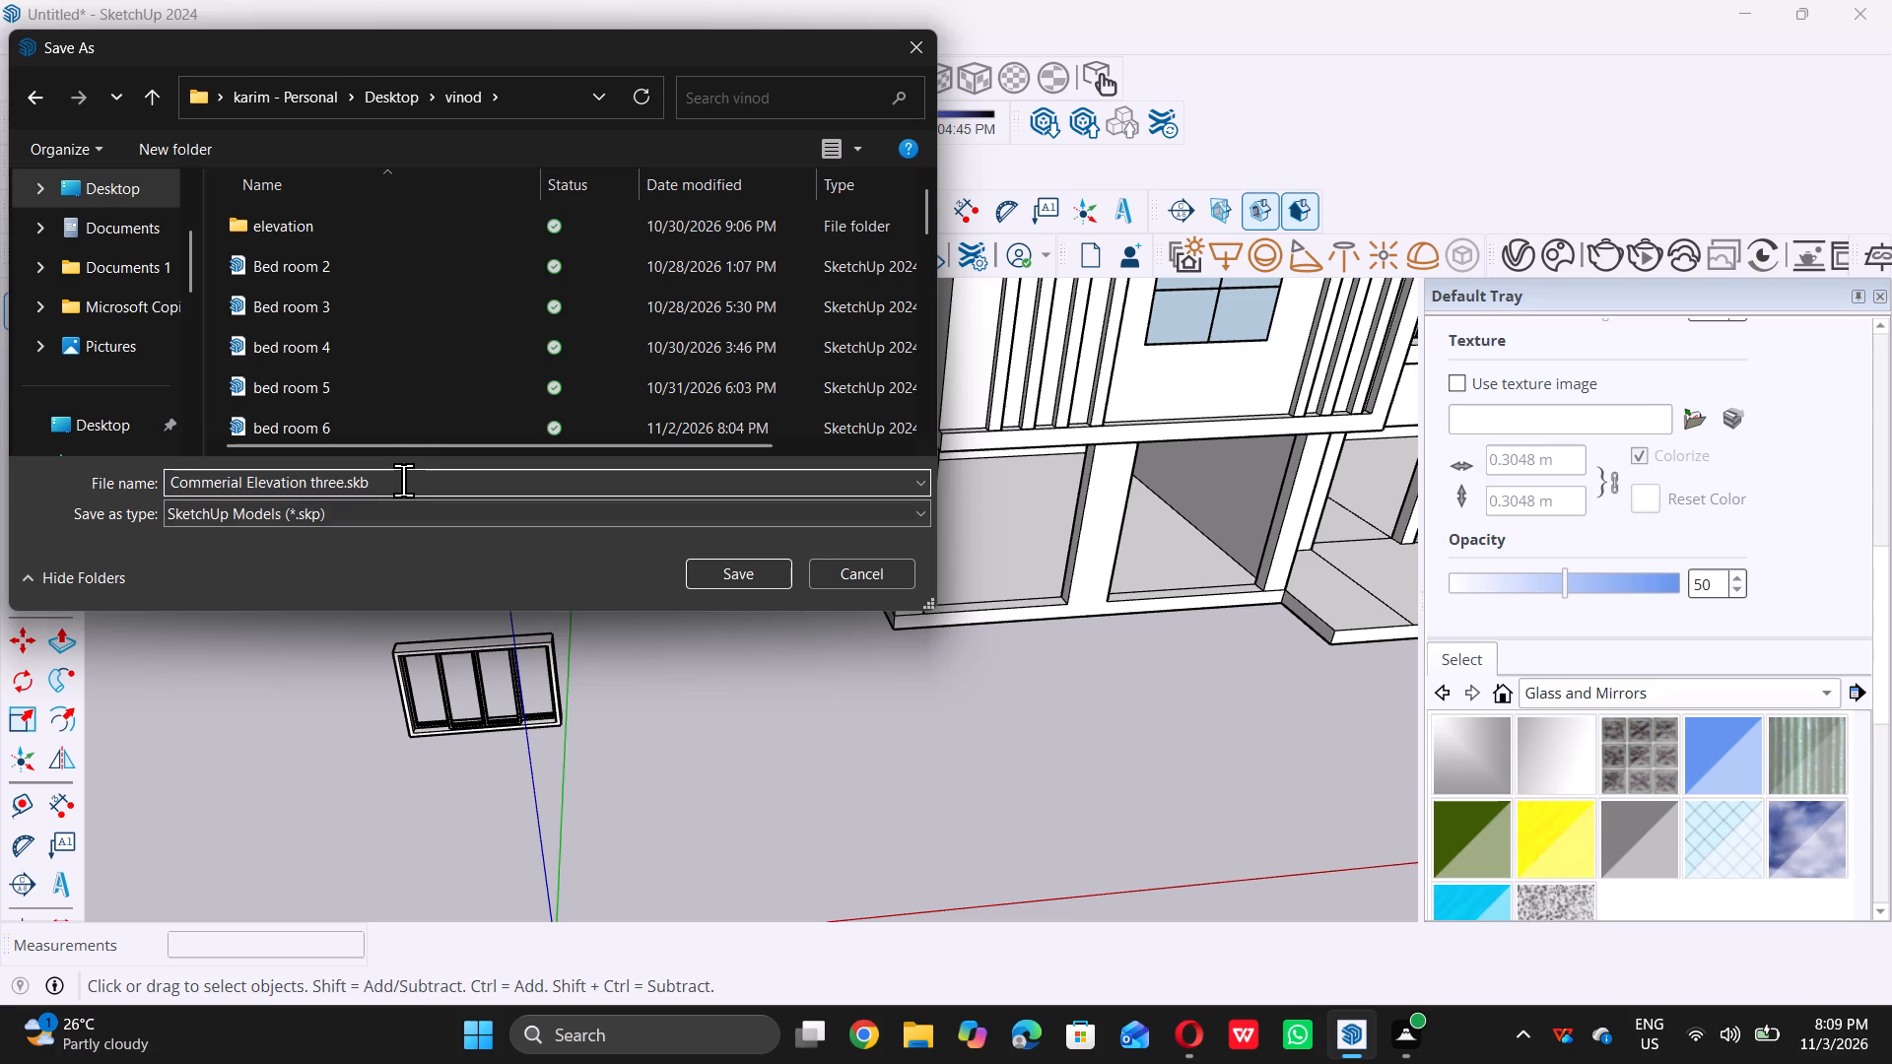
{"action": "key", "text": "BackSpace"}
{"action": "key", "text": "BackSpace"}
{"action": "key", "text": "BackSpace"}
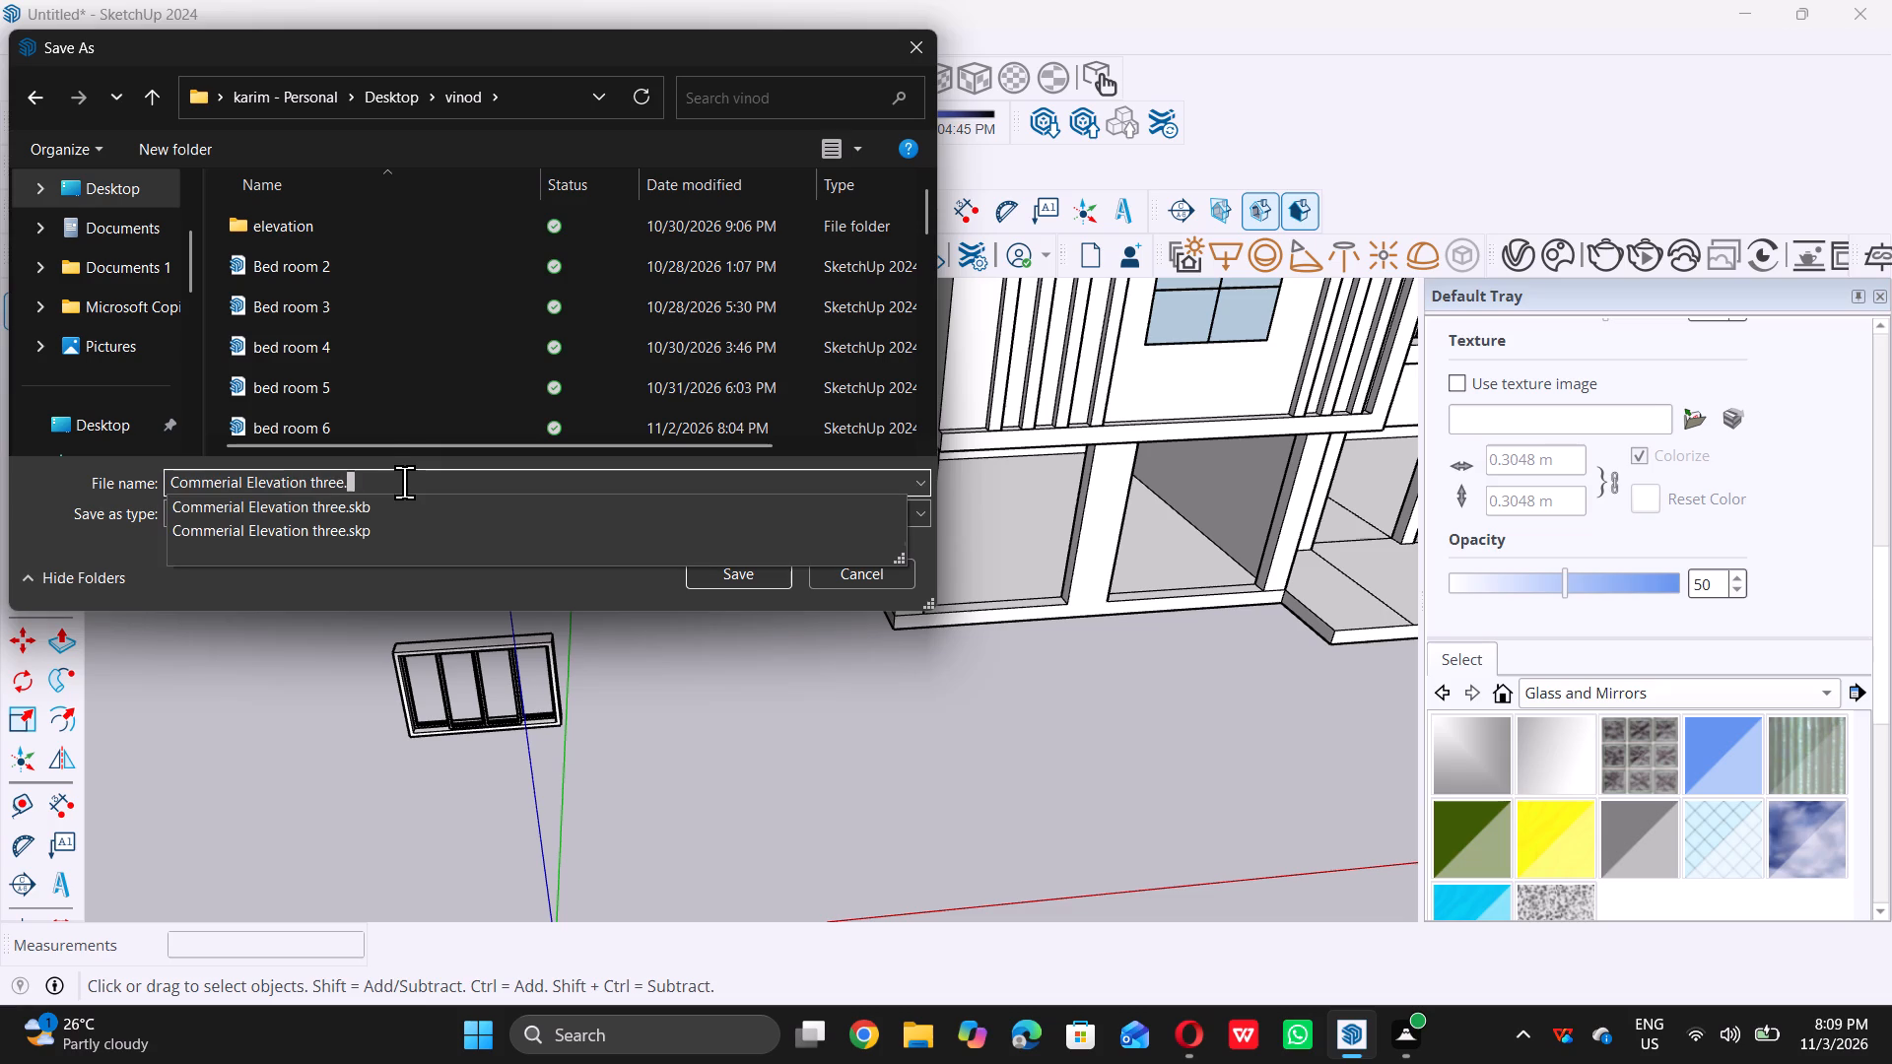
{"action": "key", "text": "BackSpace"}
{"action": "key", "text": "BackSpace"}
{"action": "key", "text": "BackSpace"}
{"action": "key", "text": "BackSpace"}
{"action": "key", "text": "BackSpace"}
{"action": "key", "text": "BackSpace"}
{"action": "key", "text": "BackSpace"}
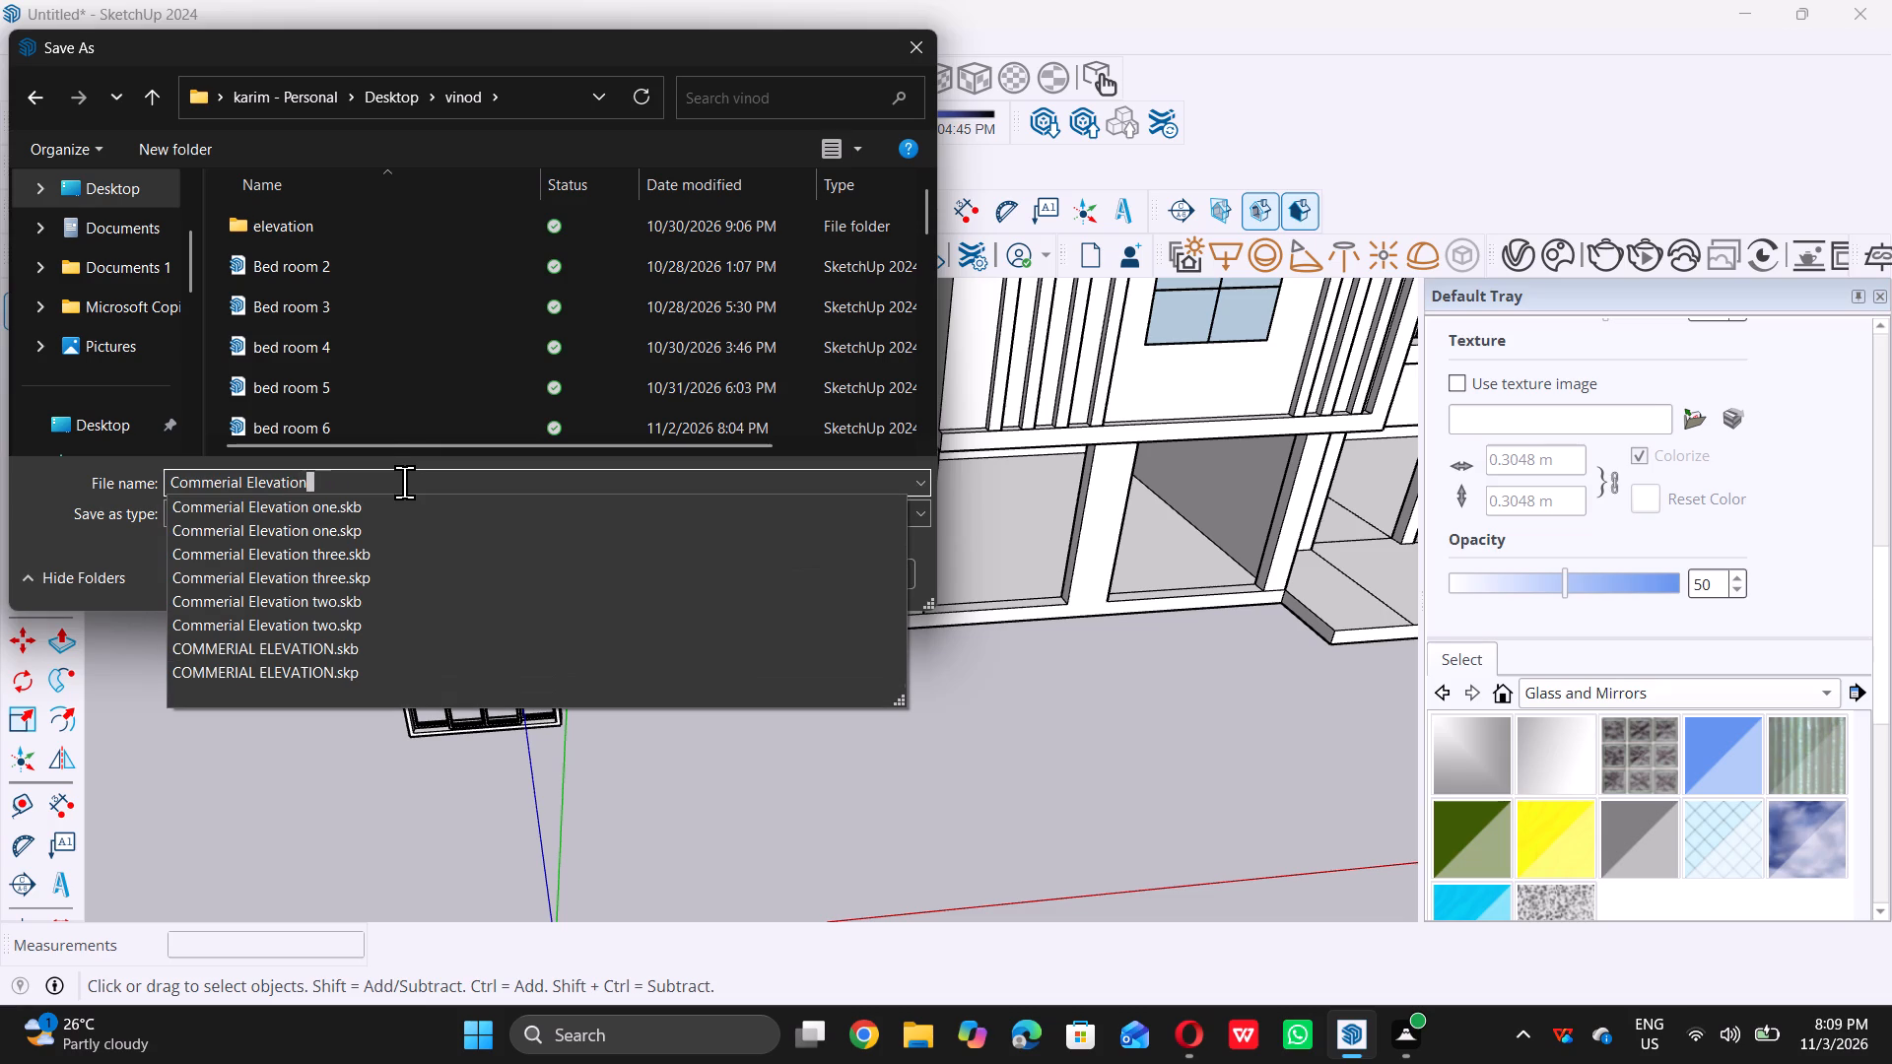
{"action": "key", "text": "space"}
{"action": "type", "text": "four"}
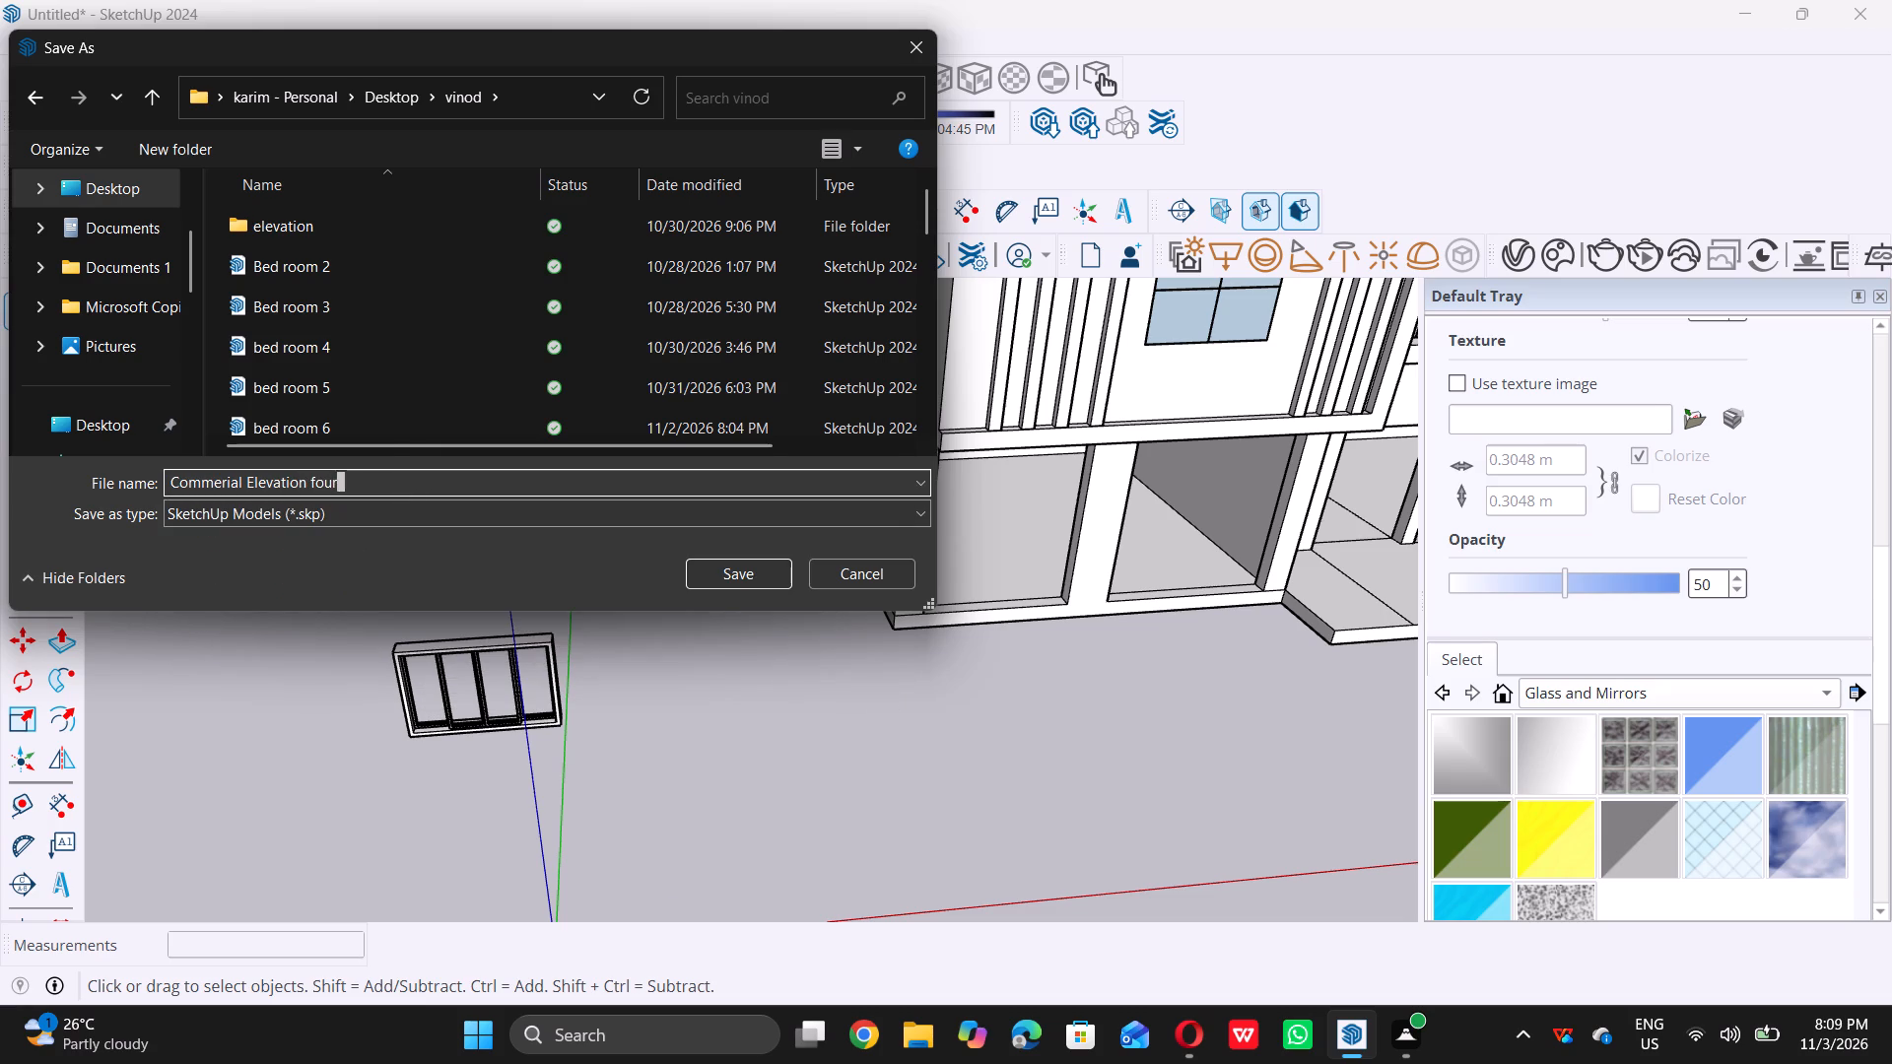
{"action": "double_click", "coordinate": [715, 568]}
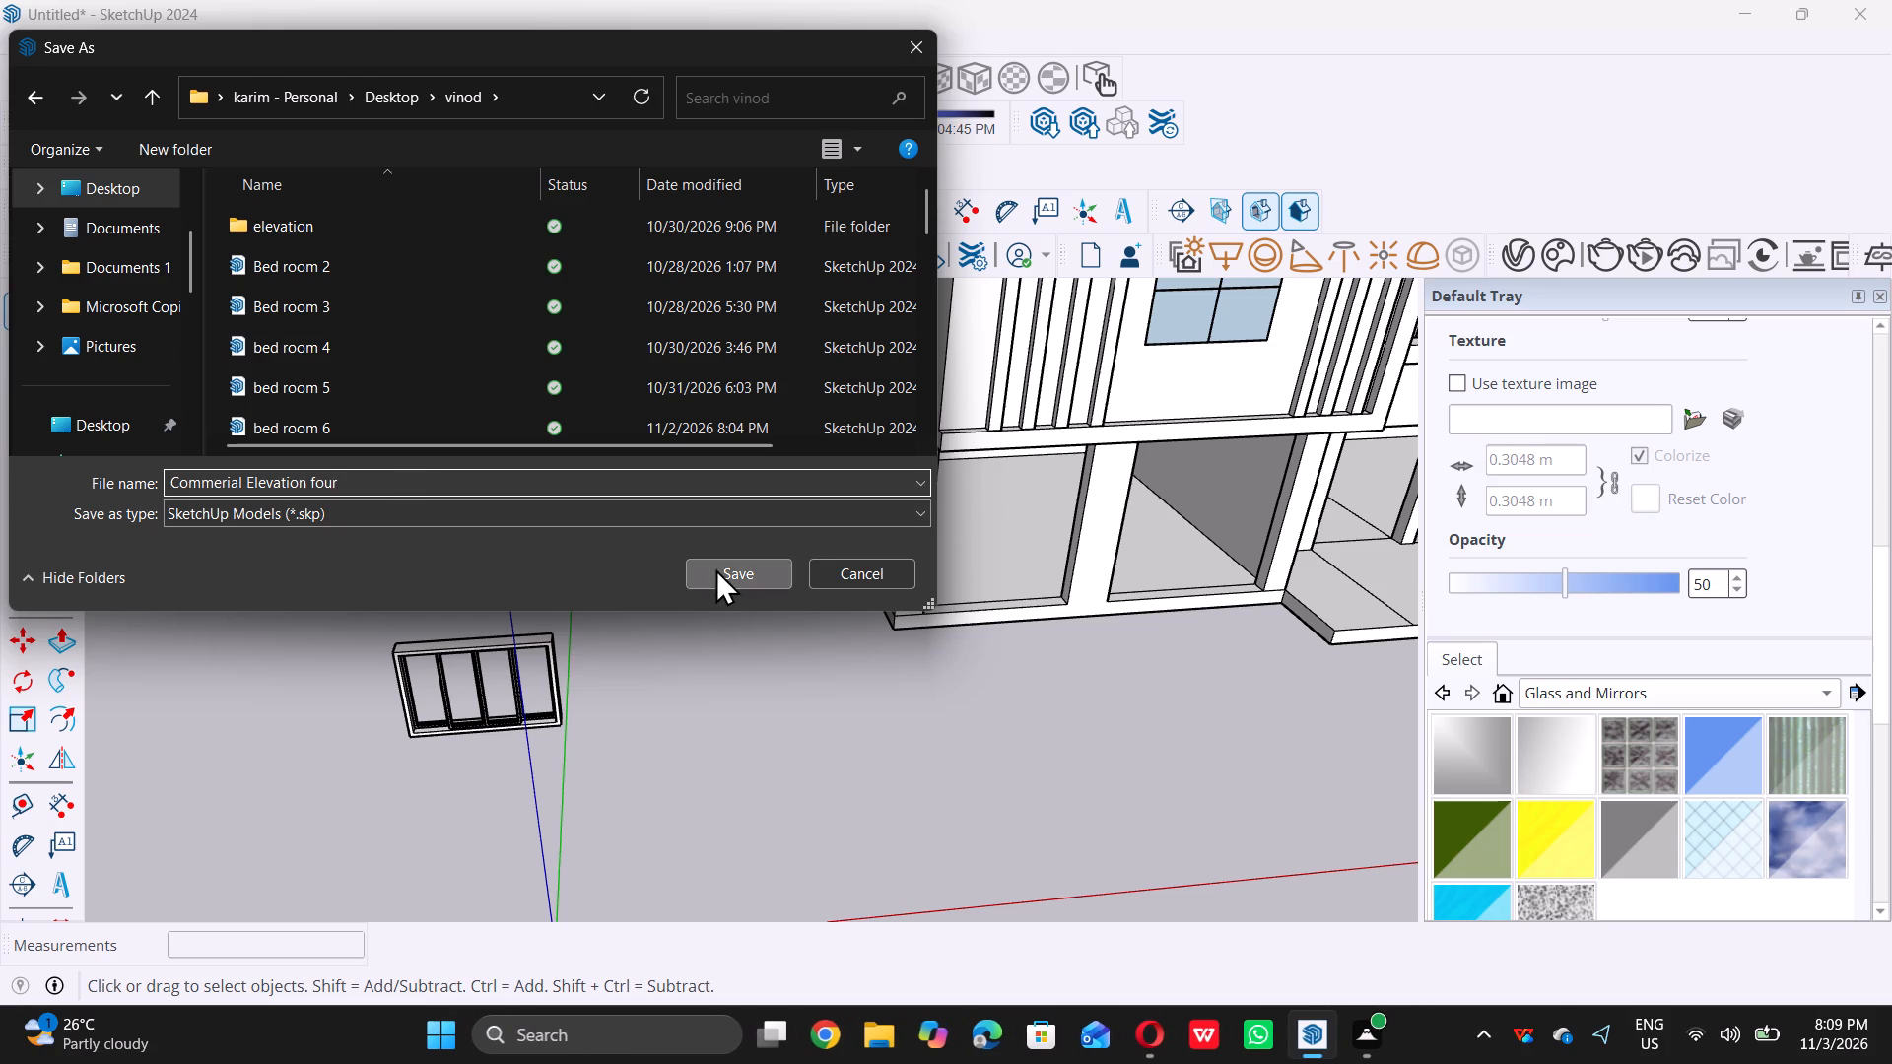
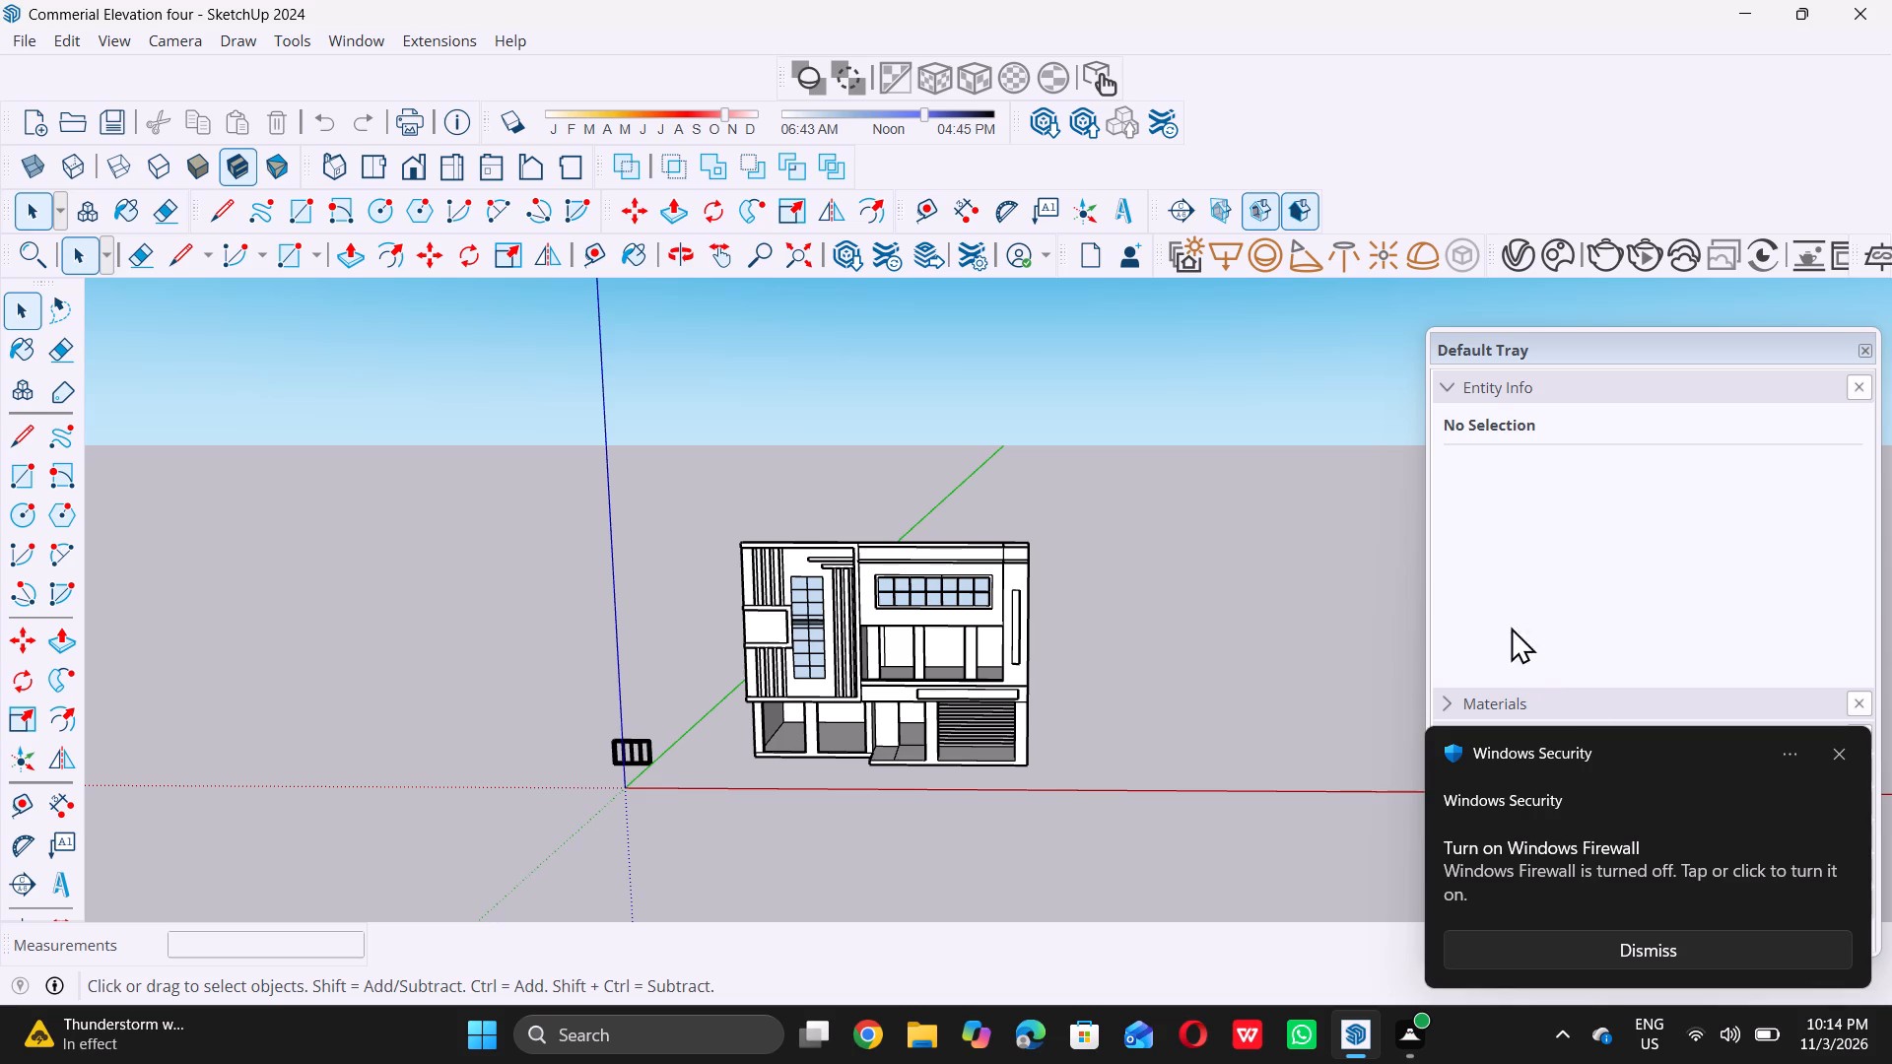
Examine the imported four-panel window beside the origin from both sides, close up and against the whole building.
{"action": "scroll", "coordinate": [1183, 649], "scroll_direction": "down", "scroll_amount": 5}
{"action": "middle_click_drag", "start_coordinate": [948, 689], "coordinate": [1046, 713]}
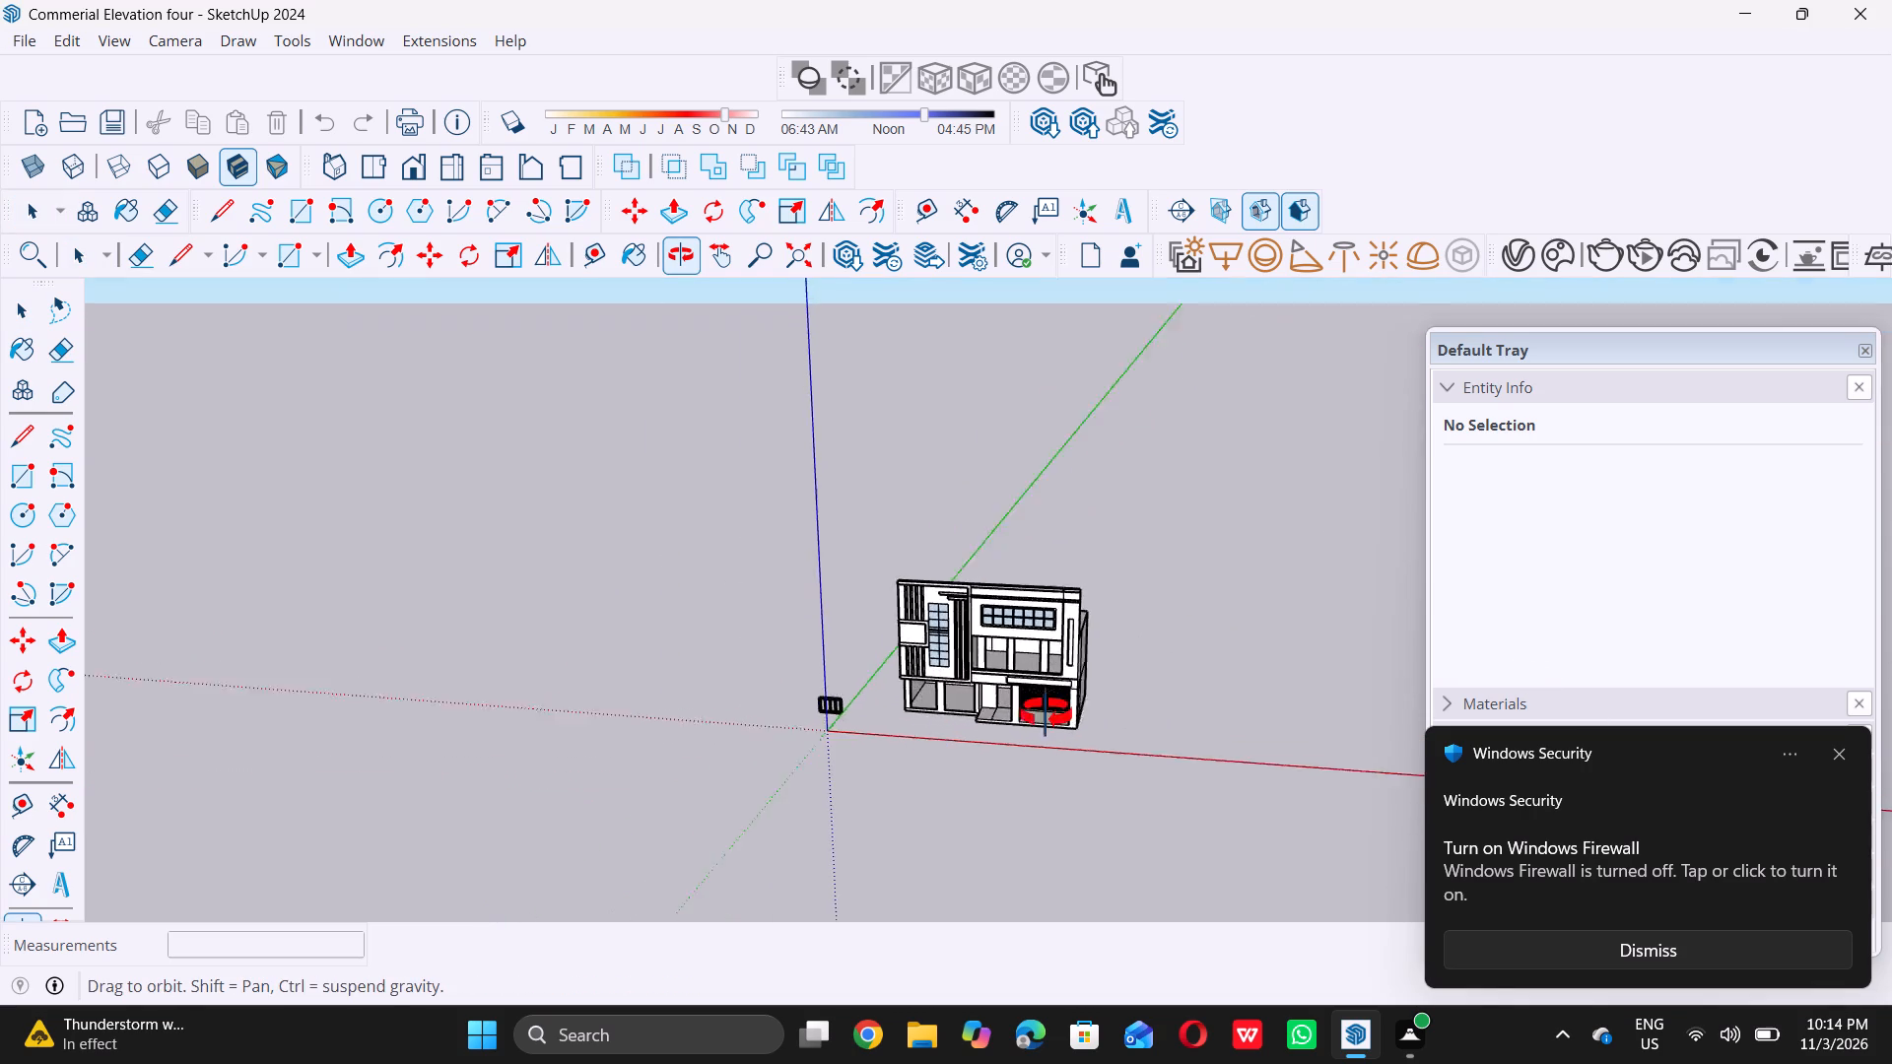
{"action": "middle_click_drag", "start_coordinate": [1046, 713], "coordinate": [975, 634]}
{"action": "scroll", "coordinate": [1100, 650], "scroll_direction": "up", "scroll_amount": 8}
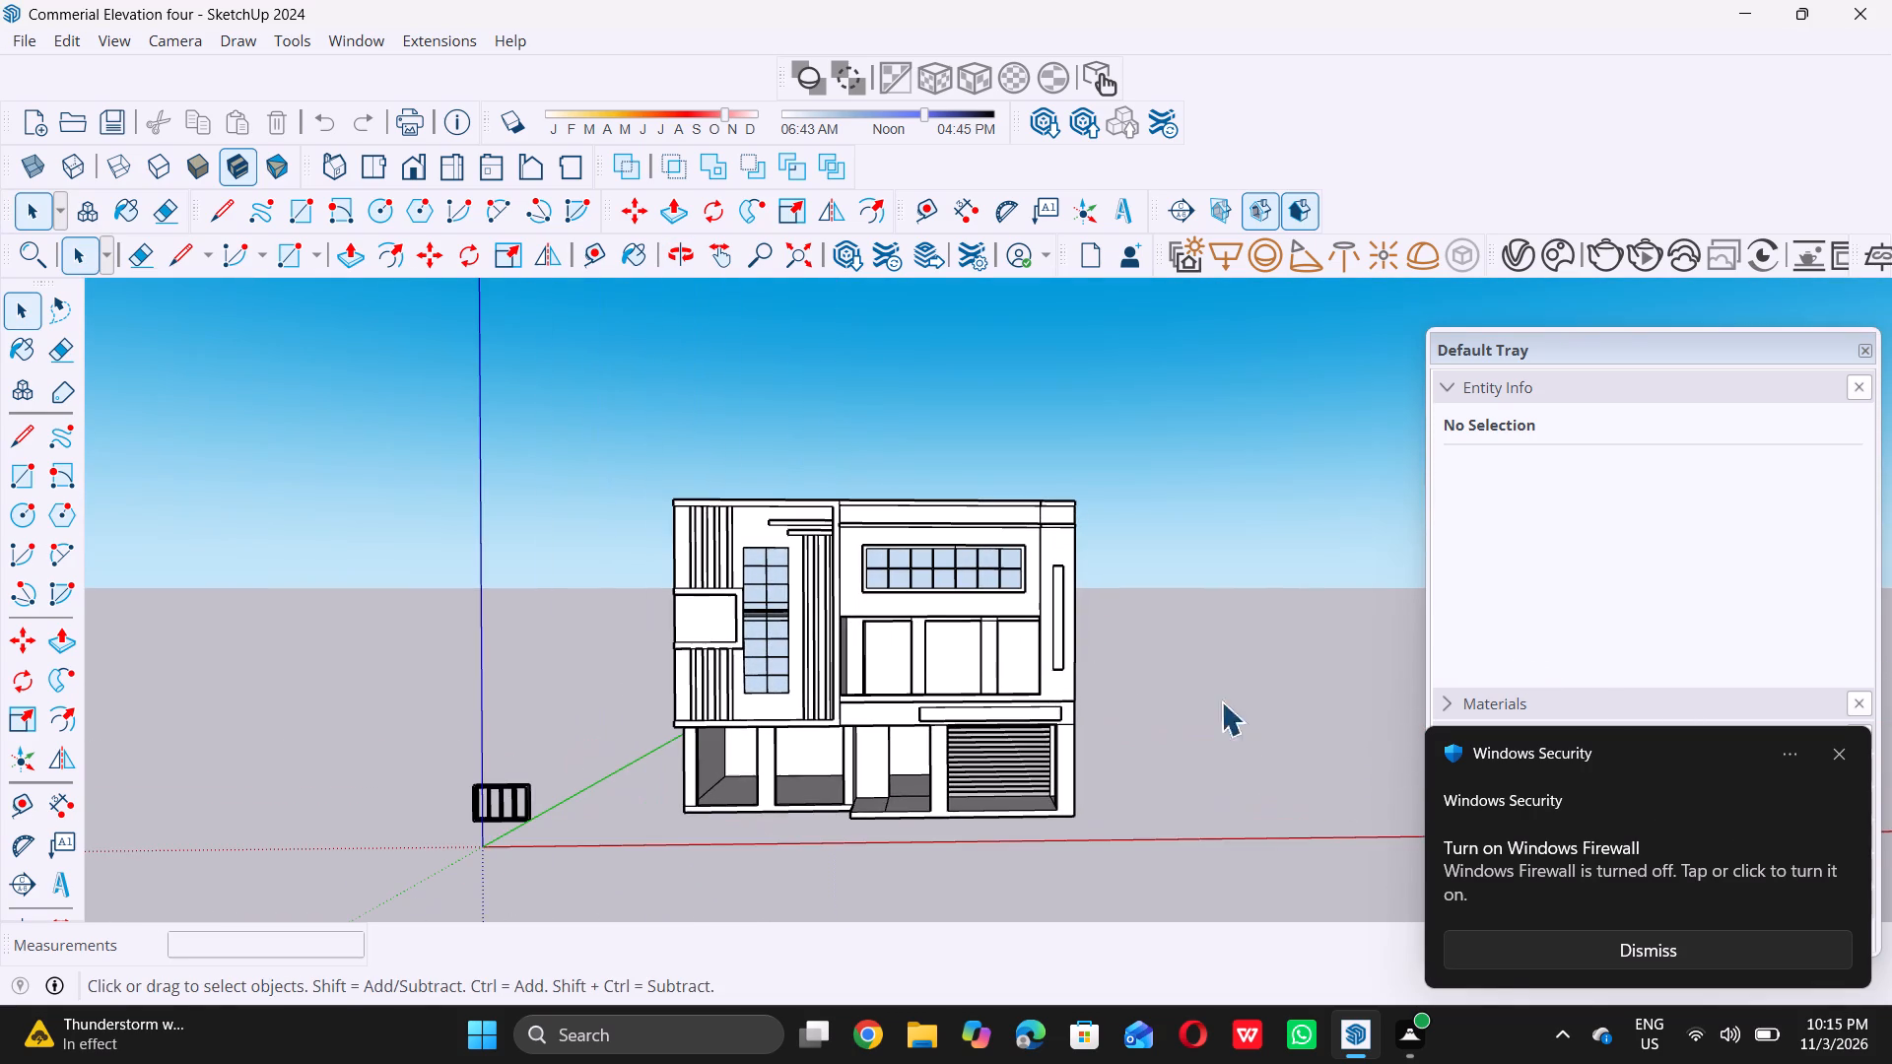
{"action": "left_click", "coordinate": [1843, 750]}
{"action": "scroll", "coordinate": [483, 735], "scroll_direction": "up", "scroll_amount": 5}
{"action": "scroll", "coordinate": [569, 746], "scroll_direction": "down", "scroll_amount": 9}
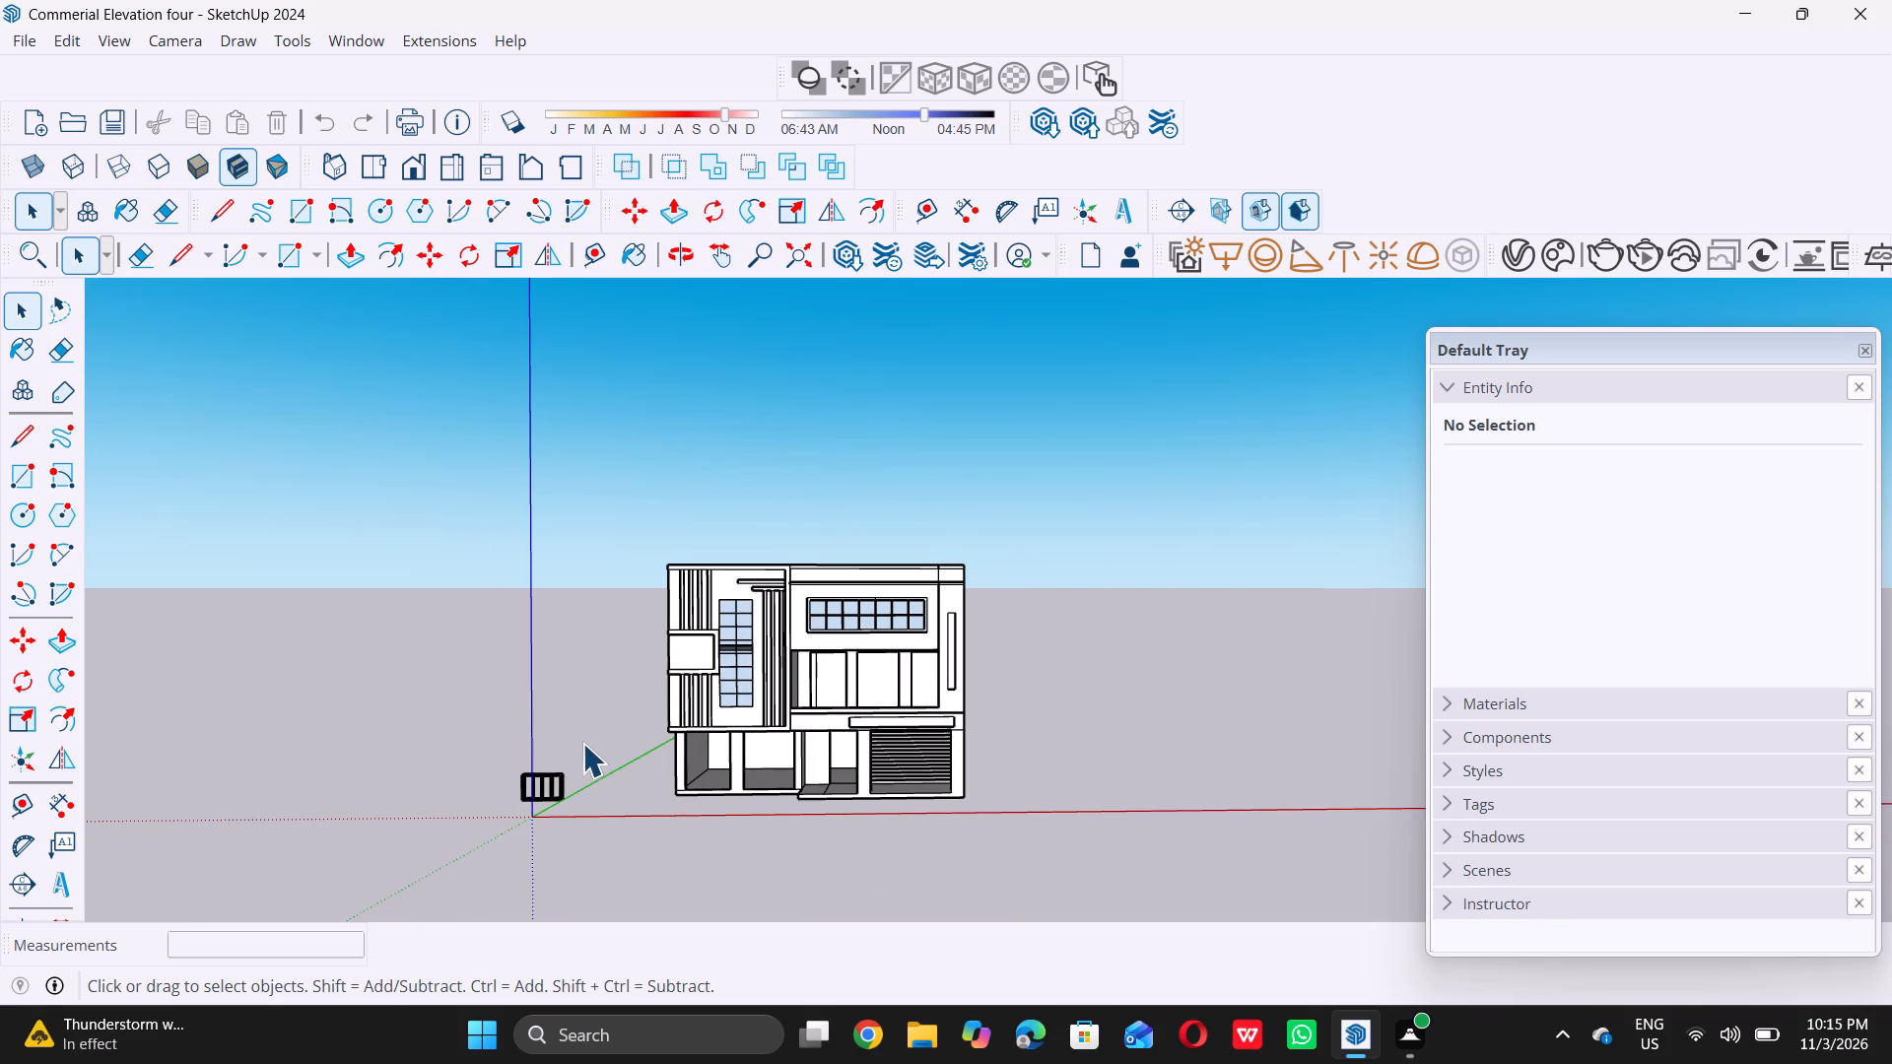
{"action": "middle_click_drag", "start_coordinate": [583, 741], "coordinate": [328, 881]}
{"action": "middle_click", "coordinate": [328, 881]}
{"action": "scroll", "coordinate": [615, 740], "scroll_direction": "up", "scroll_amount": 6}
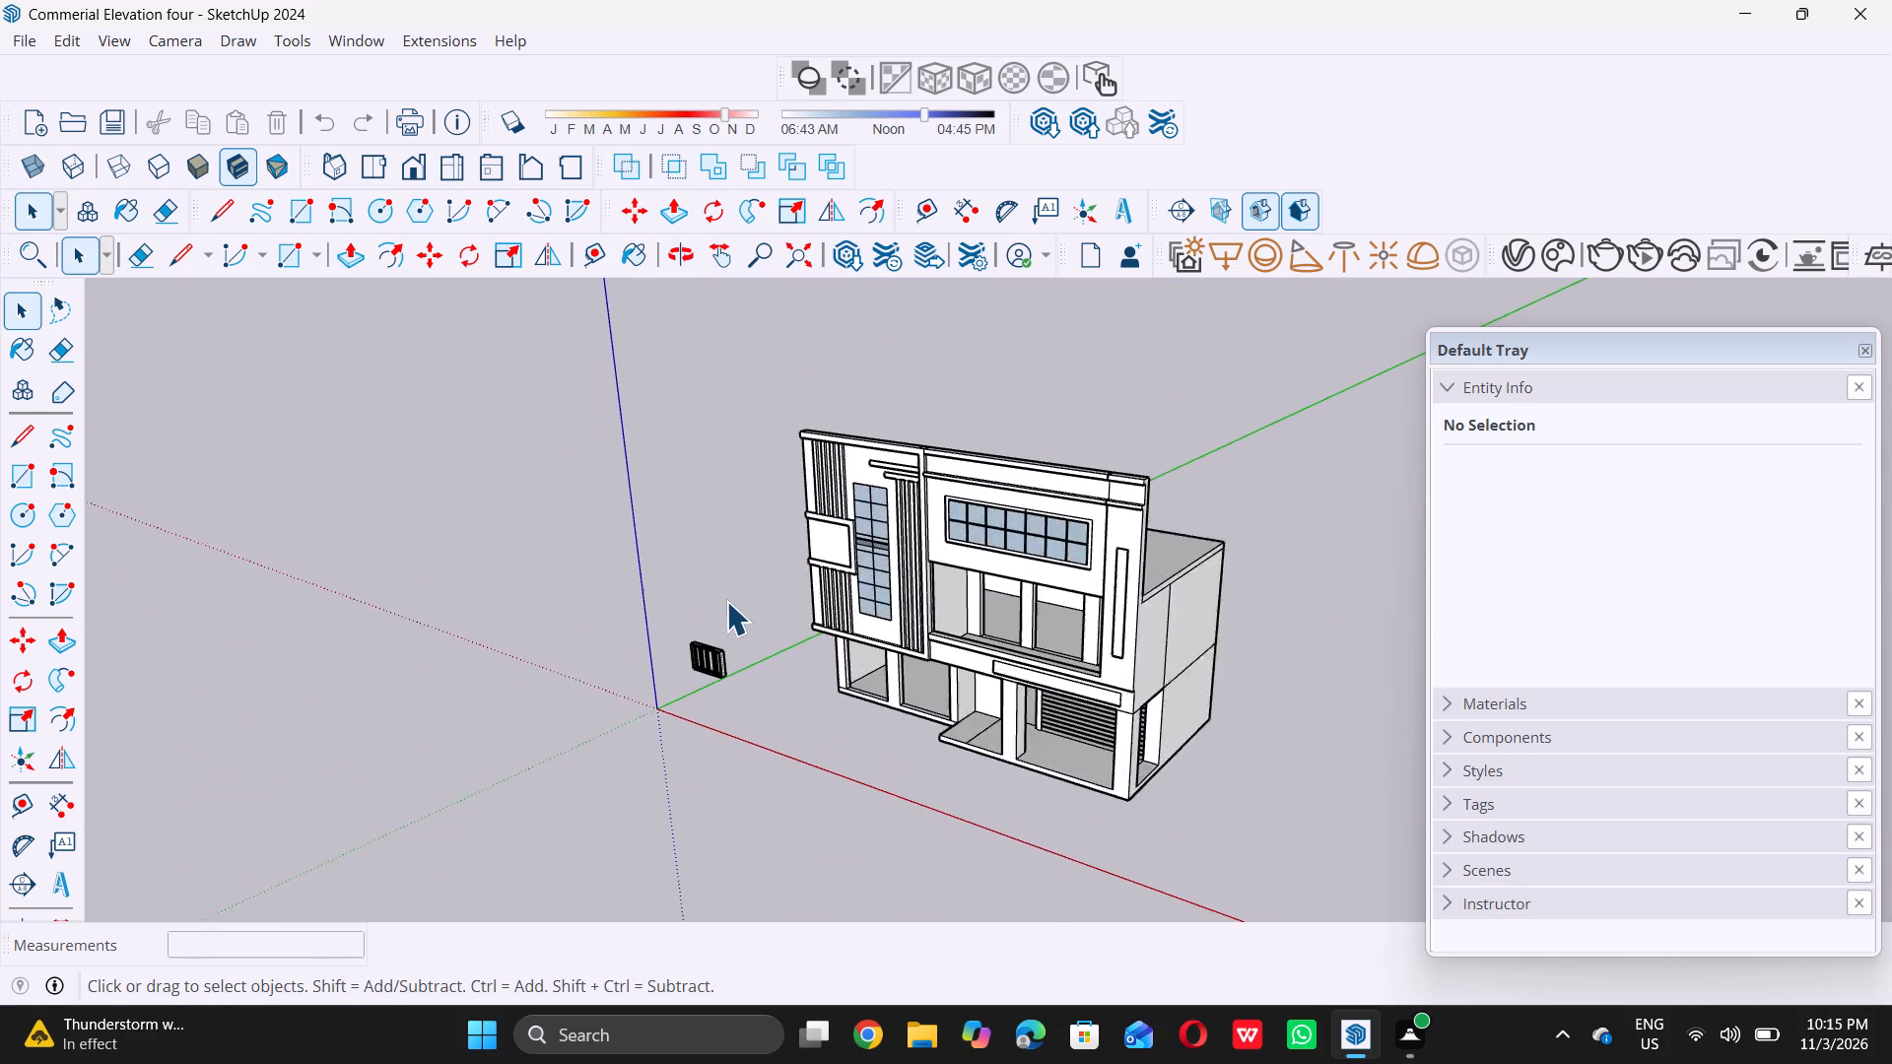
{"action": "scroll", "coordinate": [736, 595], "scroll_direction": "up", "scroll_amount": 5}
{"action": "scroll", "coordinate": [688, 717], "scroll_direction": "up", "scroll_amount": 16}
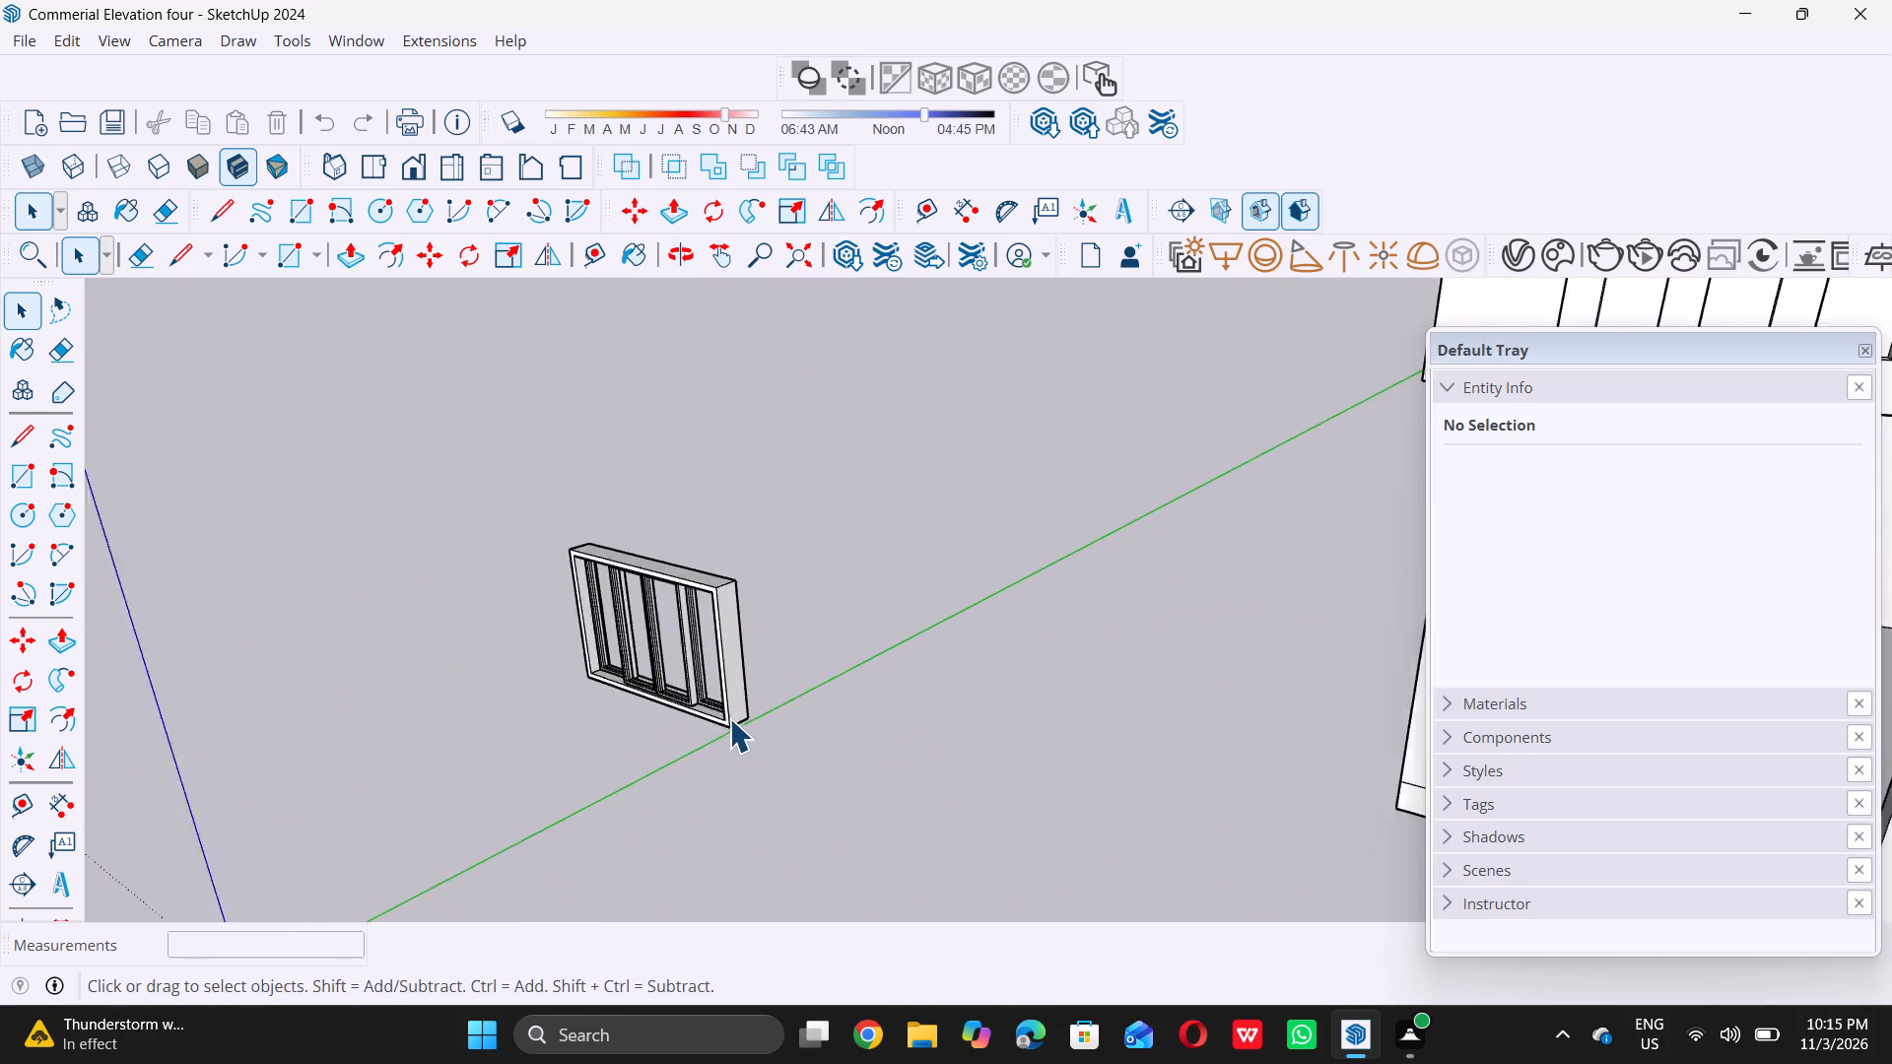
{"action": "scroll", "coordinate": [729, 718], "scroll_direction": "up", "scroll_amount": 5}
{"action": "middle_click_drag", "start_coordinate": [756, 696], "coordinate": [181, 643]}
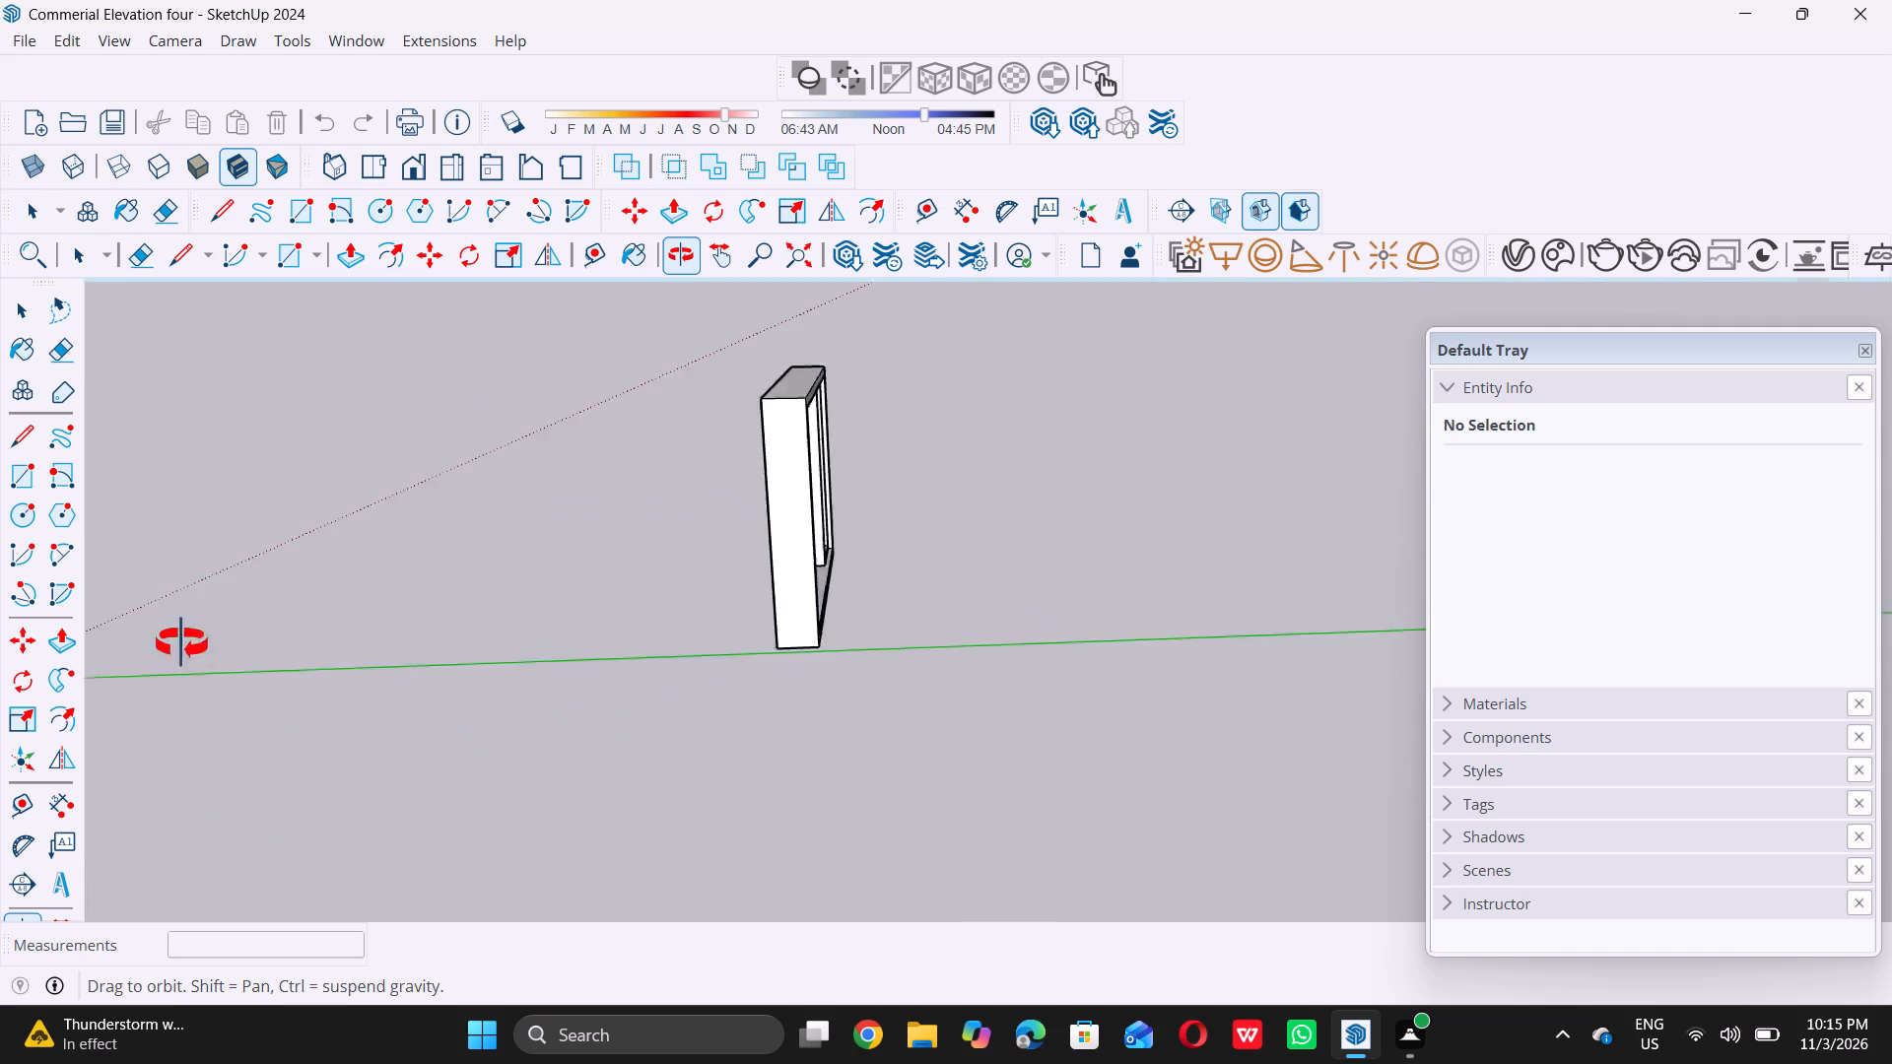
{"action": "middle_click_drag", "start_coordinate": [181, 643], "coordinate": [103, 622]}
{"action": "middle_click", "coordinate": [103, 622]}
{"action": "scroll", "coordinate": [1046, 610], "scroll_direction": "up", "scroll_amount": 10}
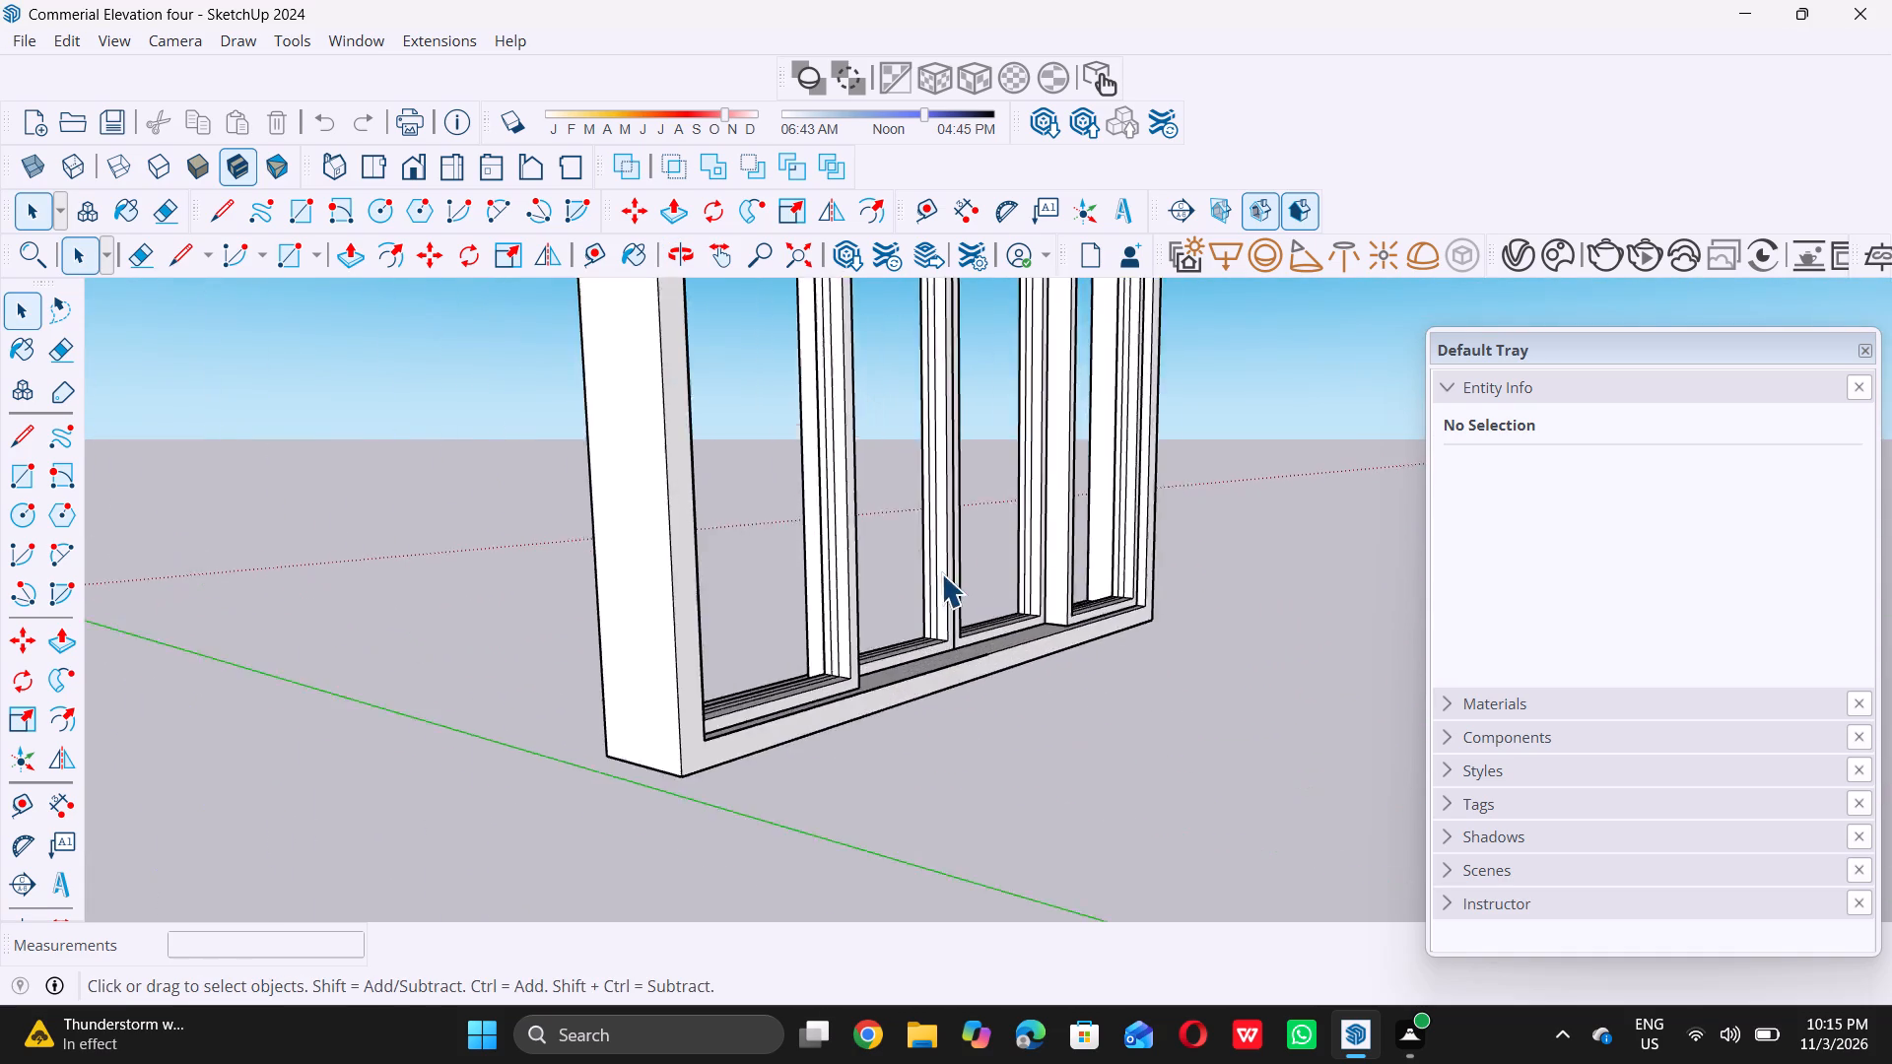
{"action": "scroll", "coordinate": [941, 573], "scroll_direction": "up", "scroll_amount": 12}
{"action": "scroll", "coordinate": [865, 674], "scroll_direction": "down", "scroll_amount": 11}
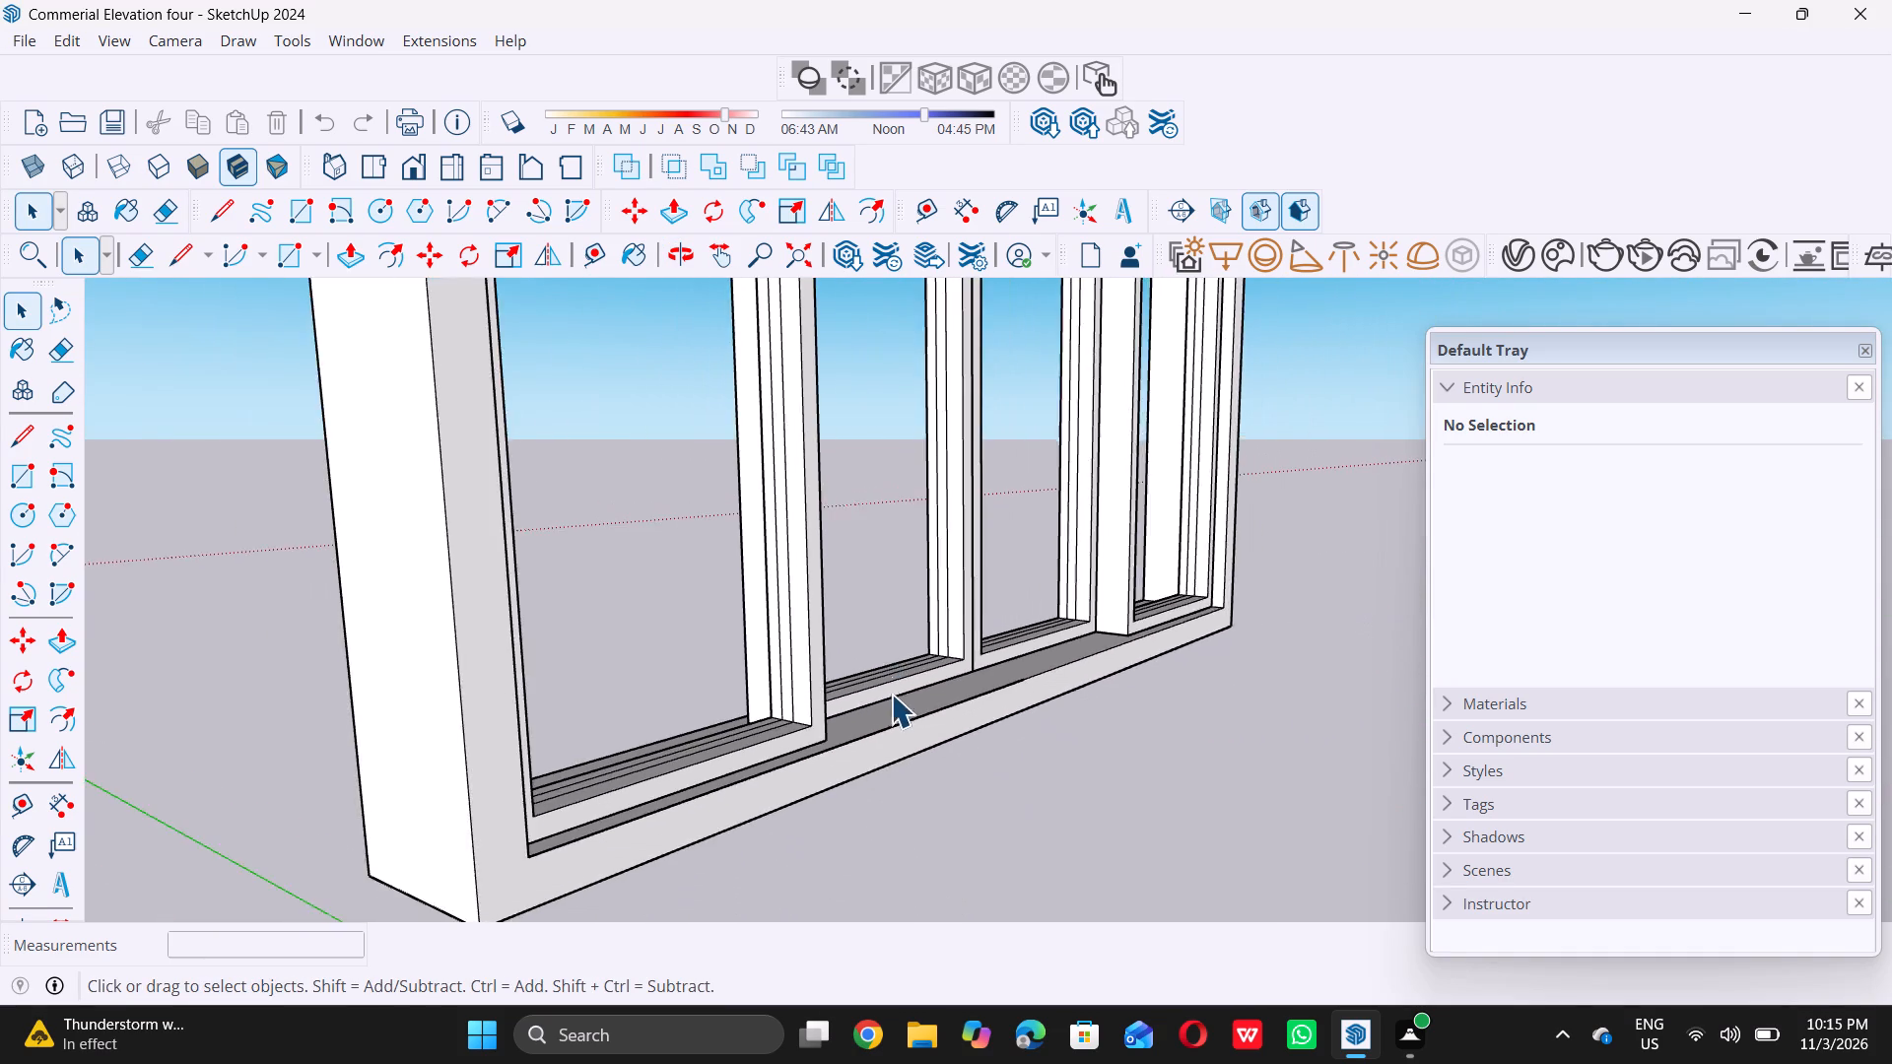
{"action": "scroll", "coordinate": [891, 694], "scroll_direction": "down", "scroll_amount": 20}
{"action": "scroll", "coordinate": [891, 694], "scroll_direction": "down", "scroll_amount": 6}
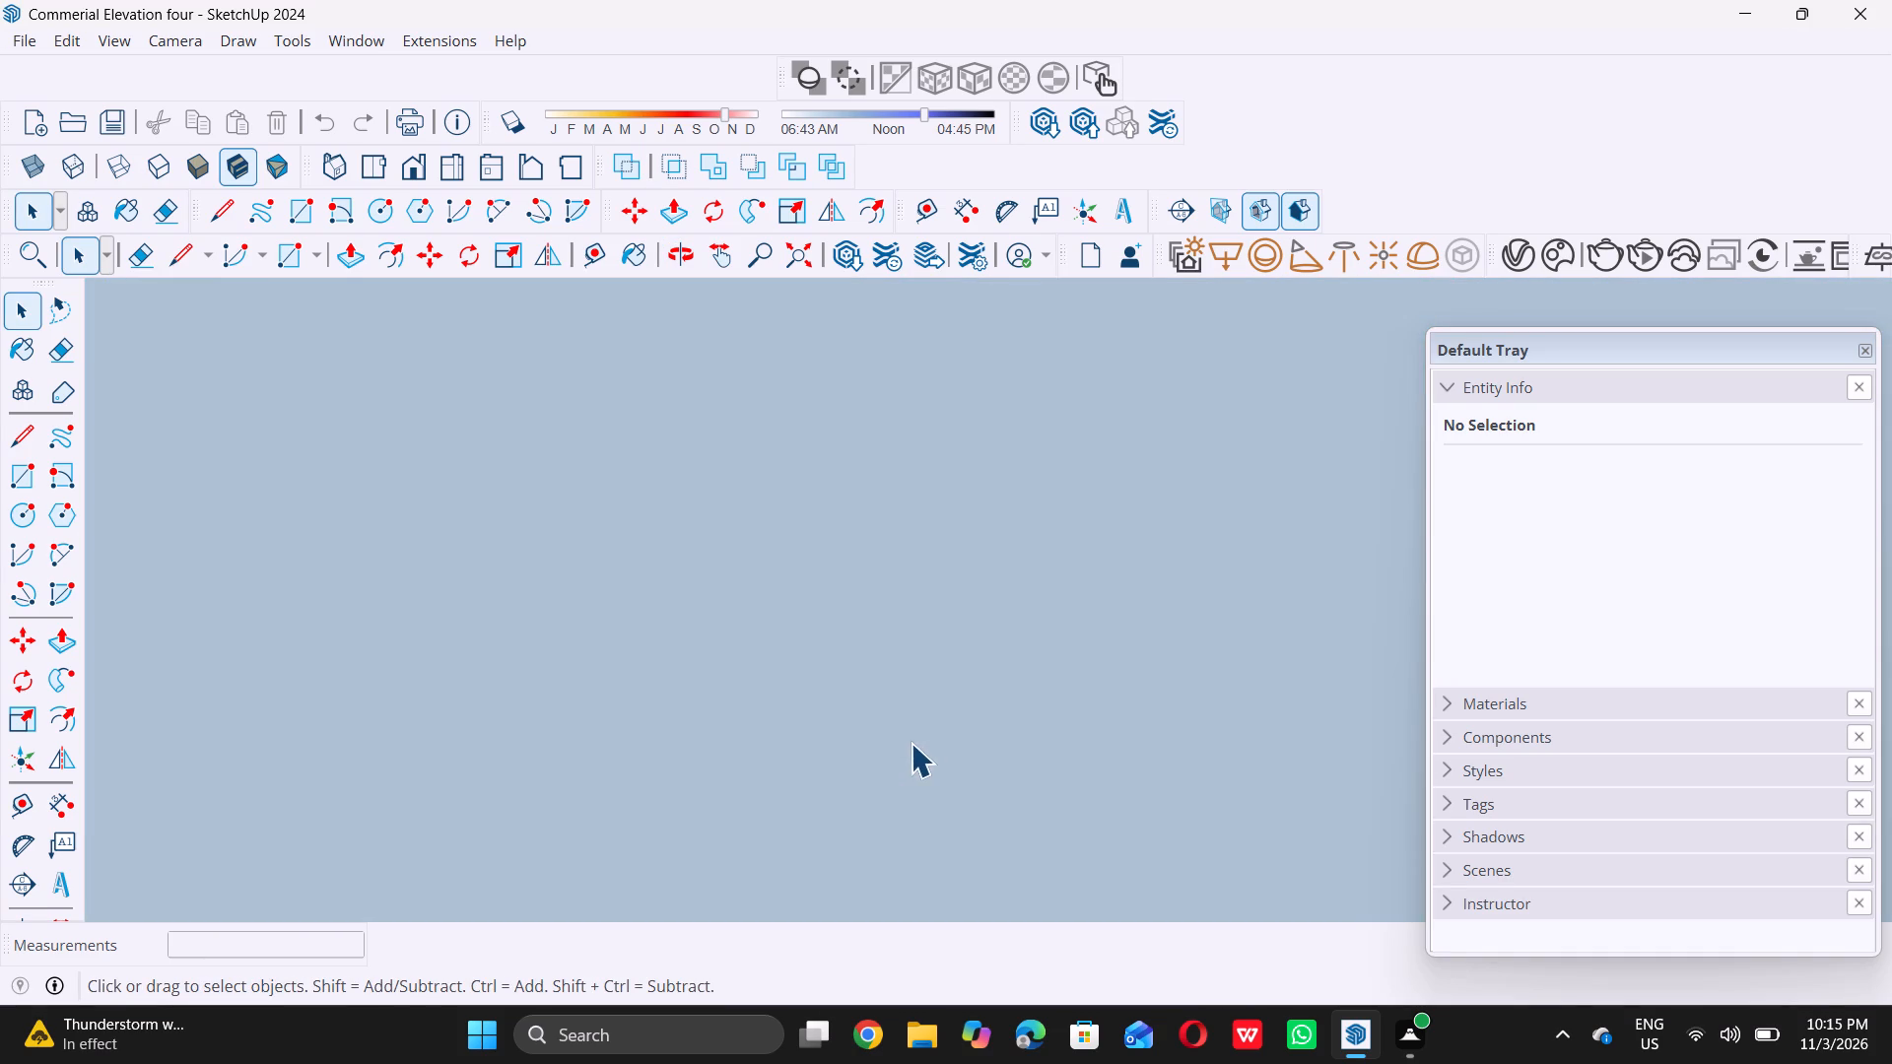
{"action": "scroll", "coordinate": [911, 743], "scroll_direction": "down", "scroll_amount": 20}
{"action": "scroll", "coordinate": [911, 743], "scroll_direction": "down", "scroll_amount": 6}
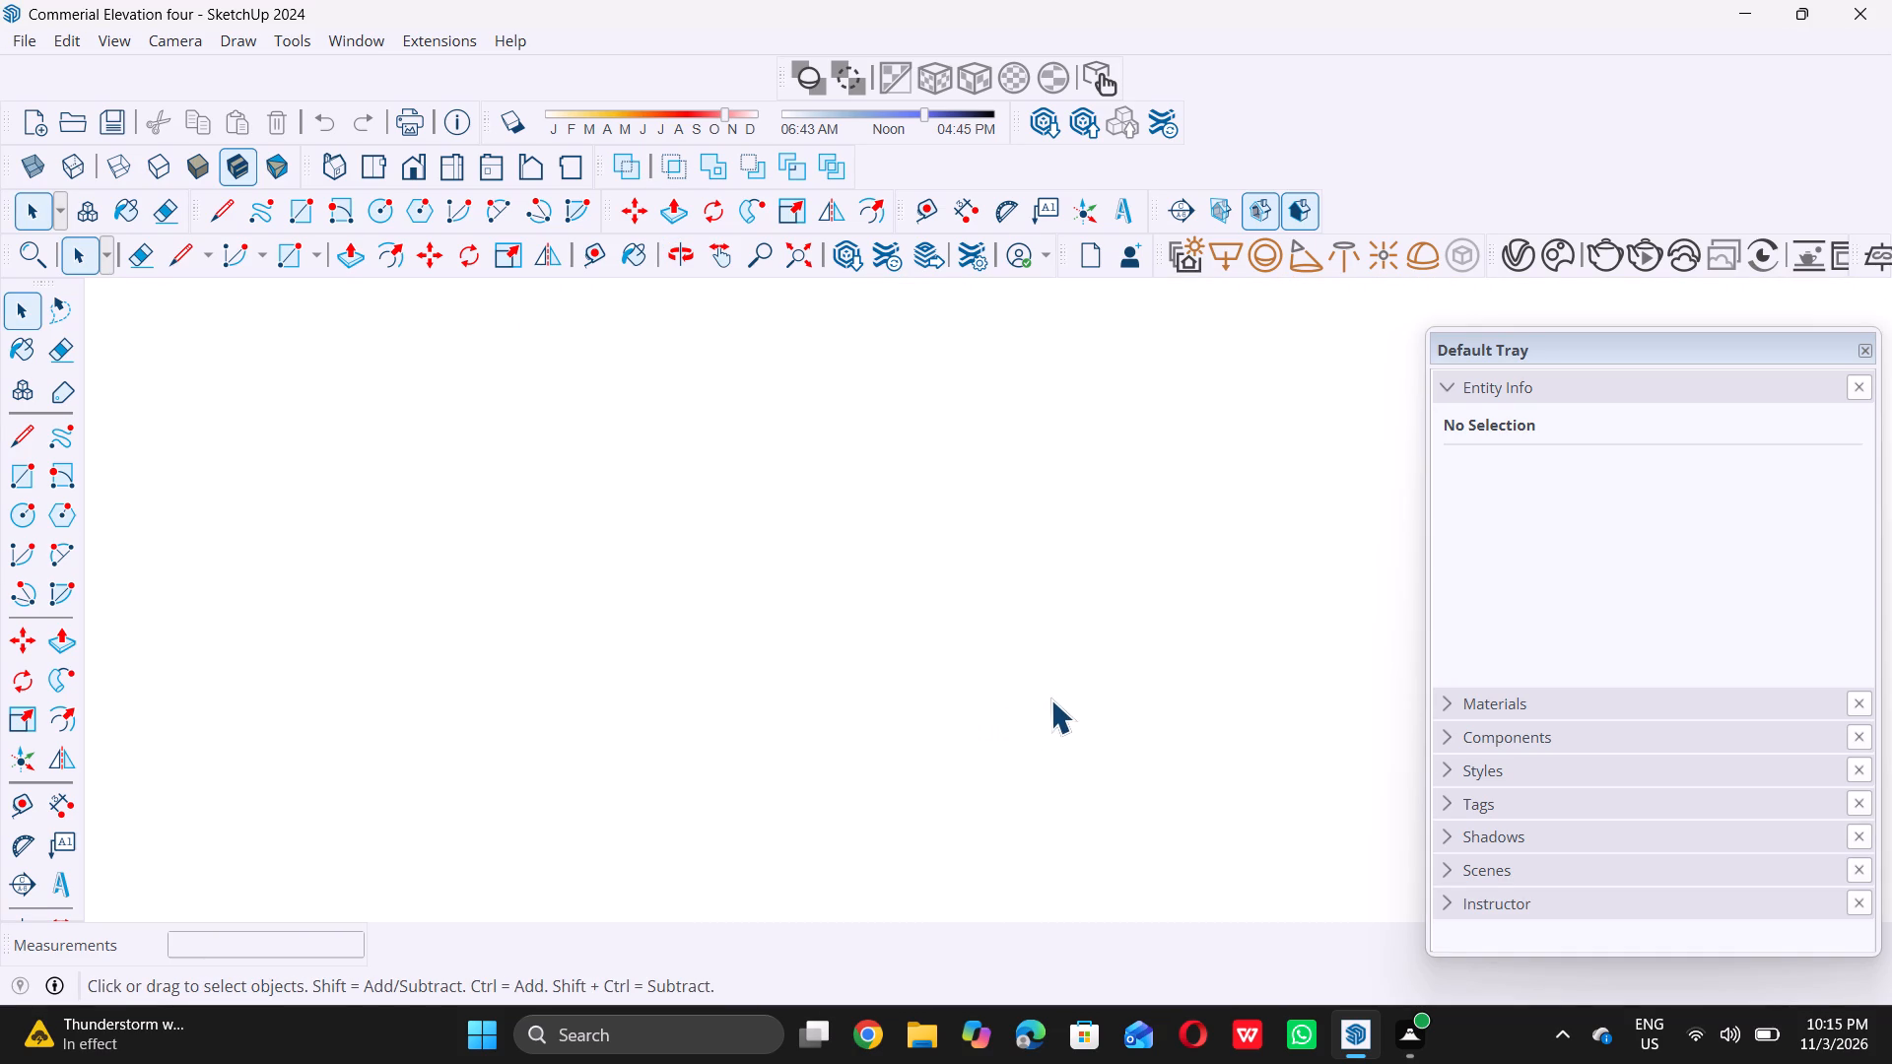
{"action": "scroll", "coordinate": [1050, 699], "scroll_direction": "down", "scroll_amount": 20}
{"action": "scroll", "coordinate": [1050, 699], "scroll_direction": "down", "scroll_amount": 6}
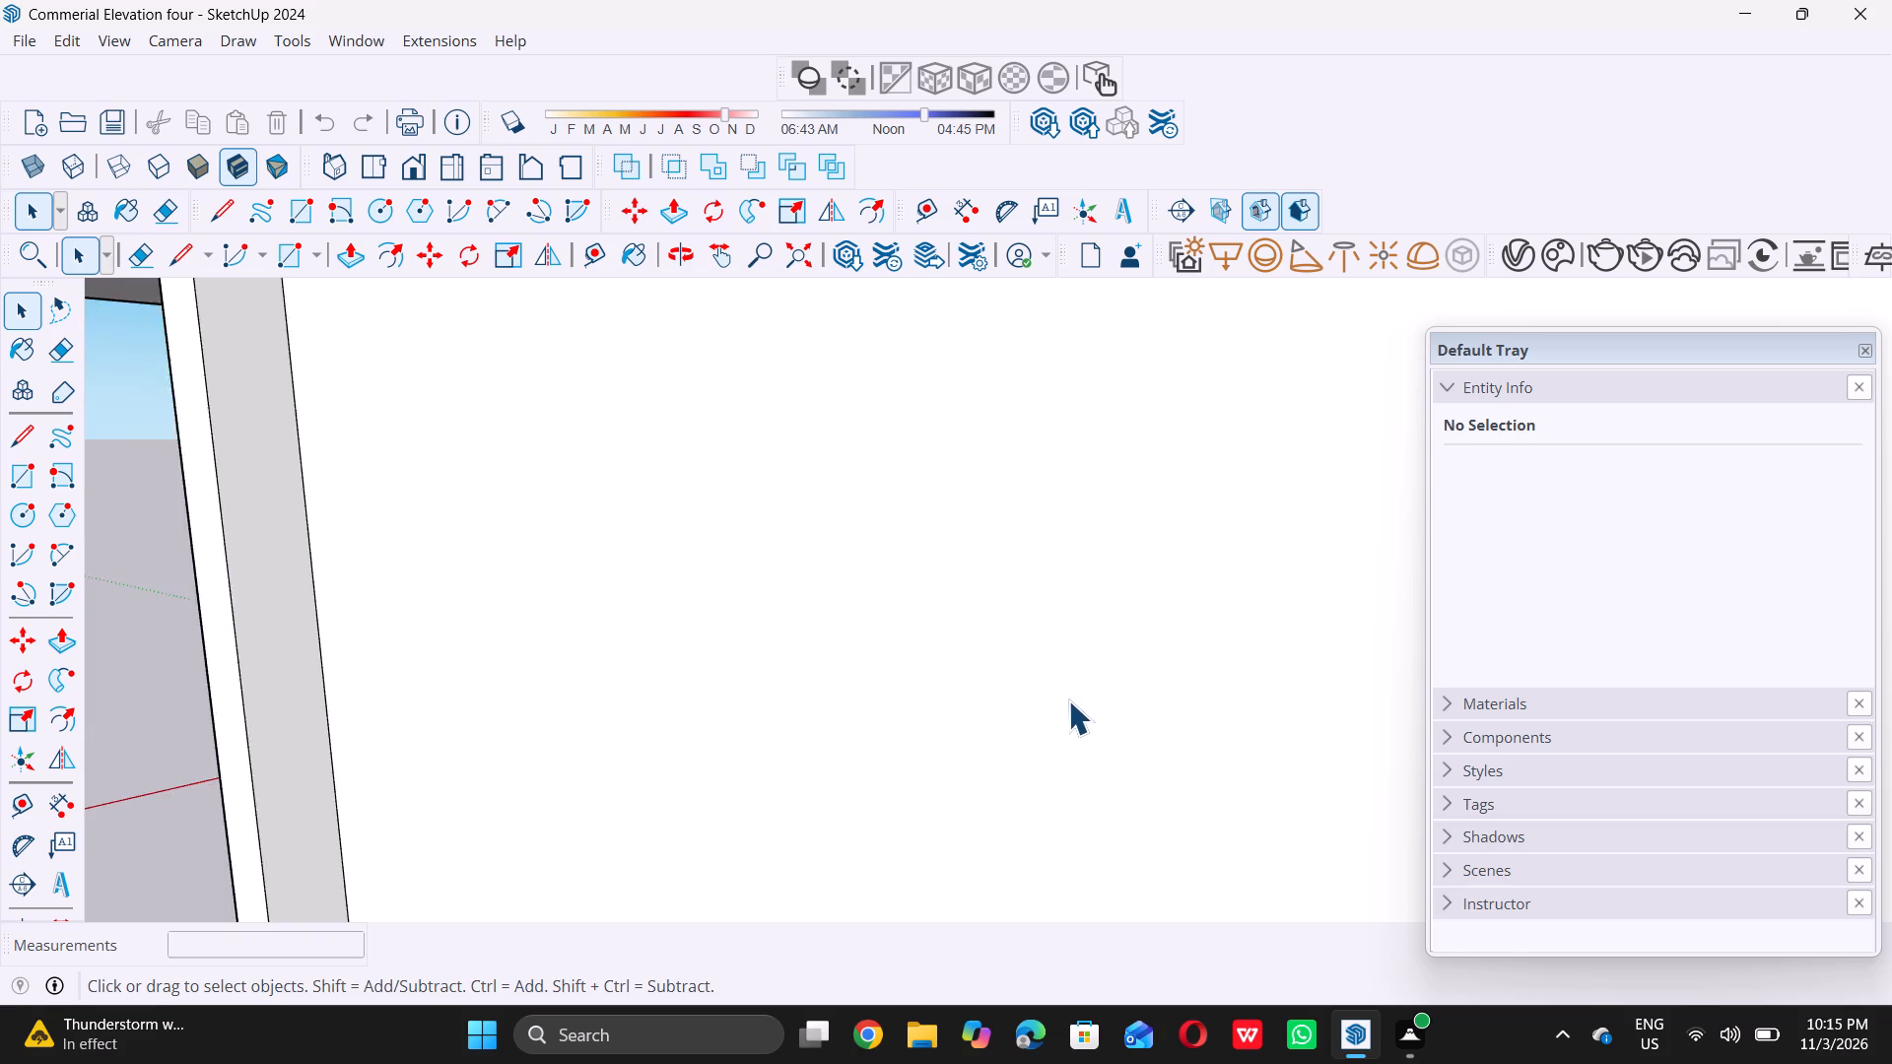
{"action": "scroll", "coordinate": [1068, 700], "scroll_direction": "down", "scroll_amount": 7}
{"action": "scroll", "coordinate": [1067, 712], "scroll_direction": "down", "scroll_amount": 14}
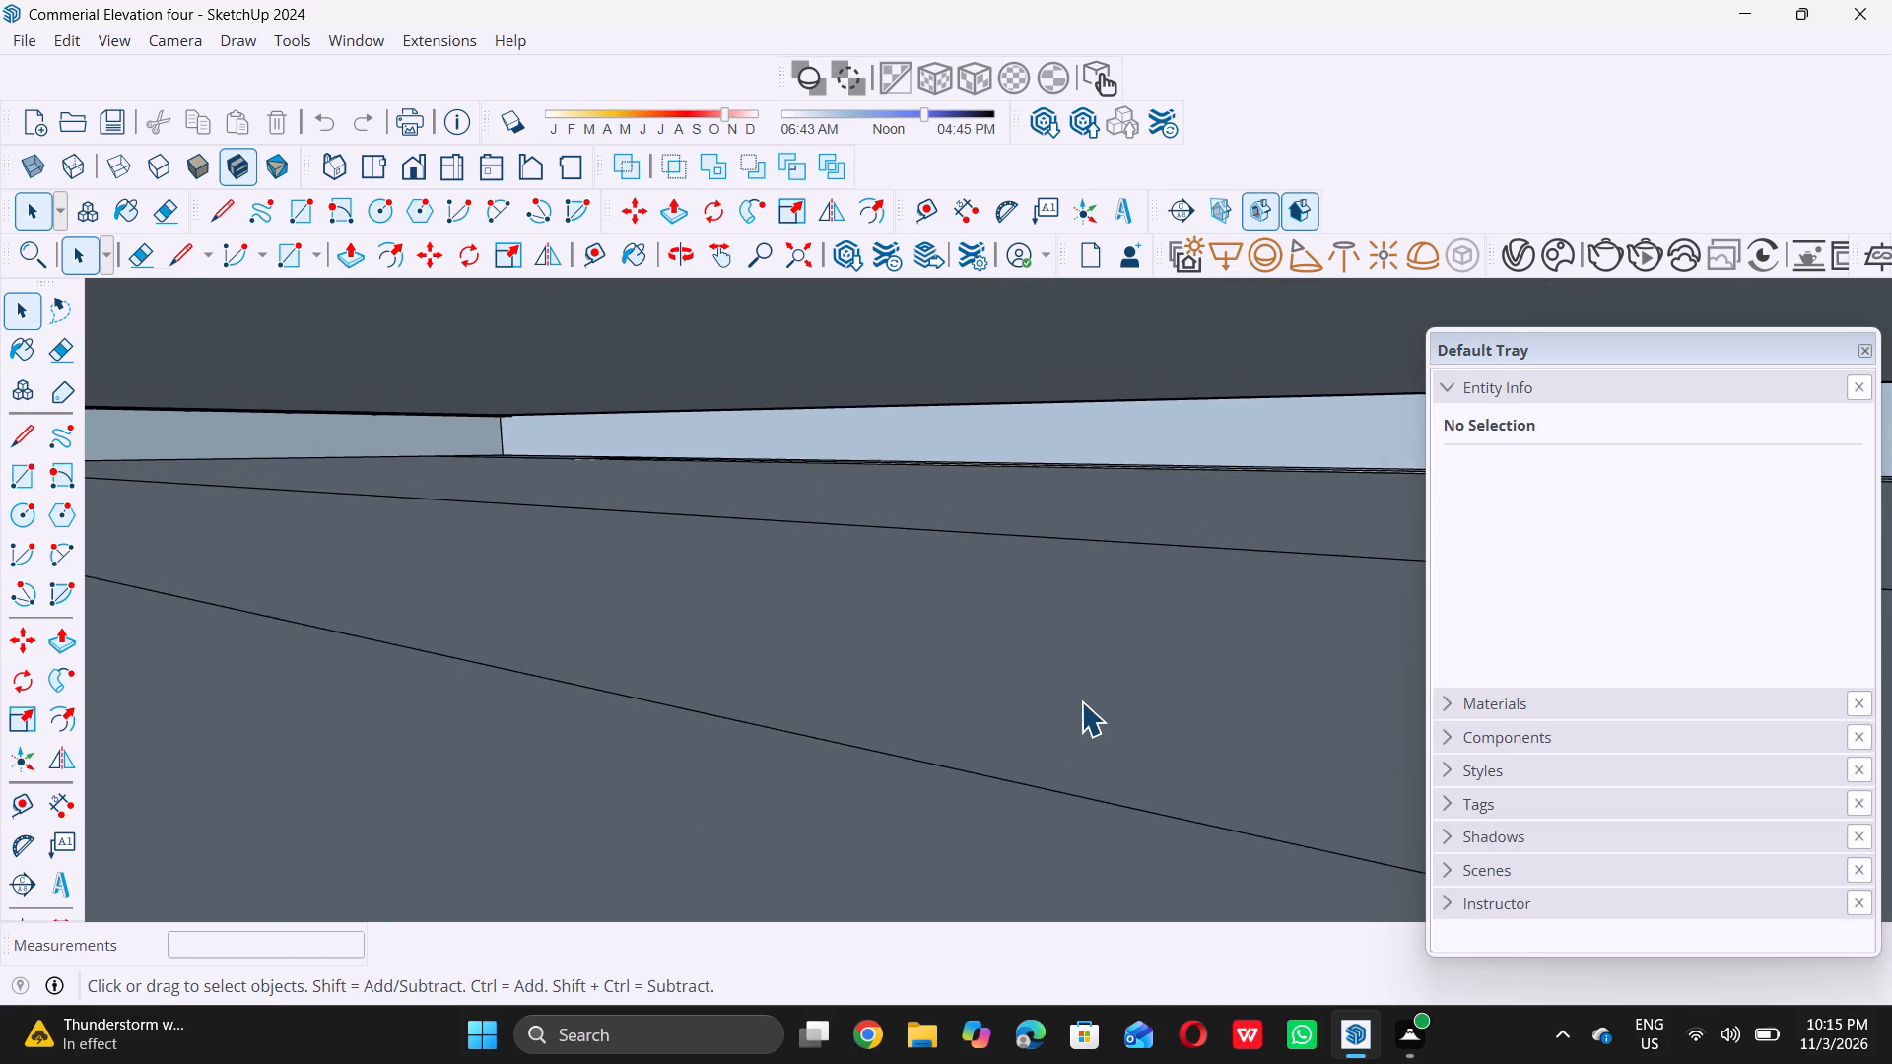
{"action": "scroll", "coordinate": [1081, 701], "scroll_direction": "down", "scroll_amount": 20}
{"action": "scroll", "coordinate": [1081, 701], "scroll_direction": "down", "scroll_amount": 1}
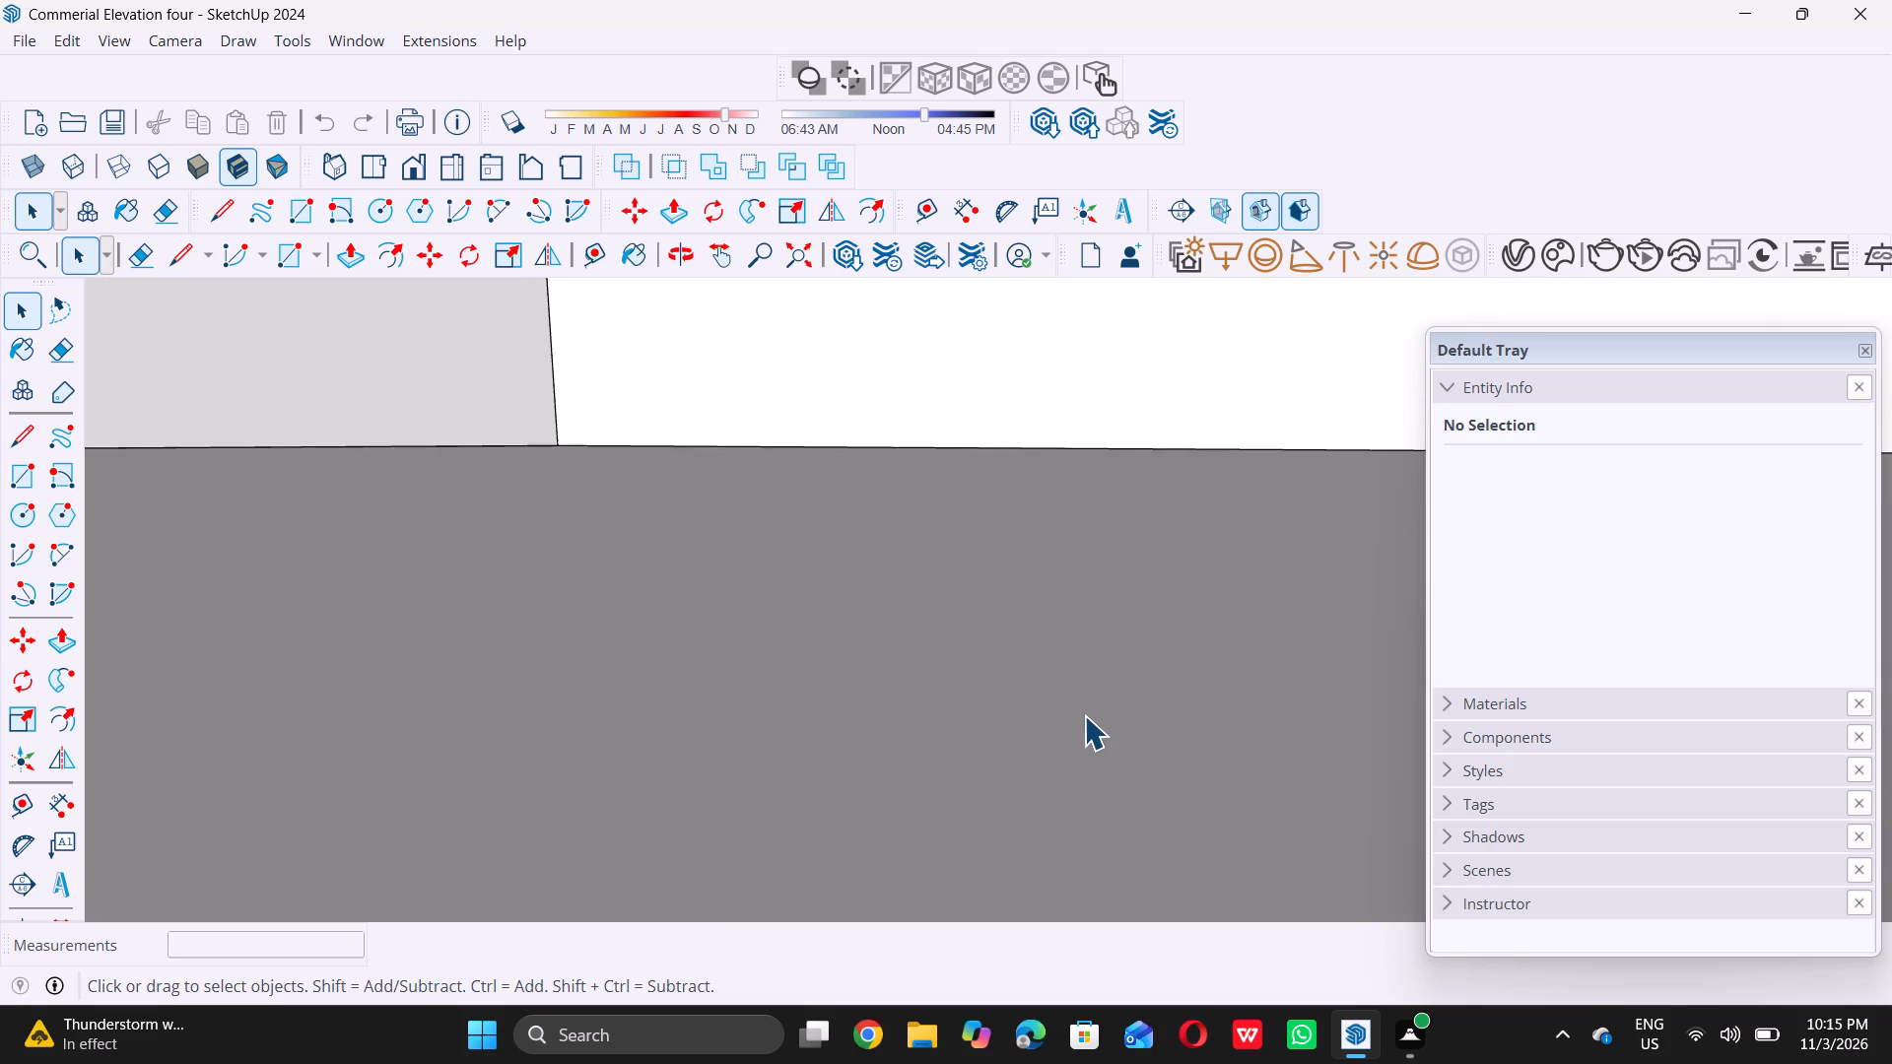
{"action": "scroll", "coordinate": [1084, 715], "scroll_direction": "down", "scroll_amount": 20}
{"action": "scroll", "coordinate": [1084, 715], "scroll_direction": "down", "scroll_amount": 1}
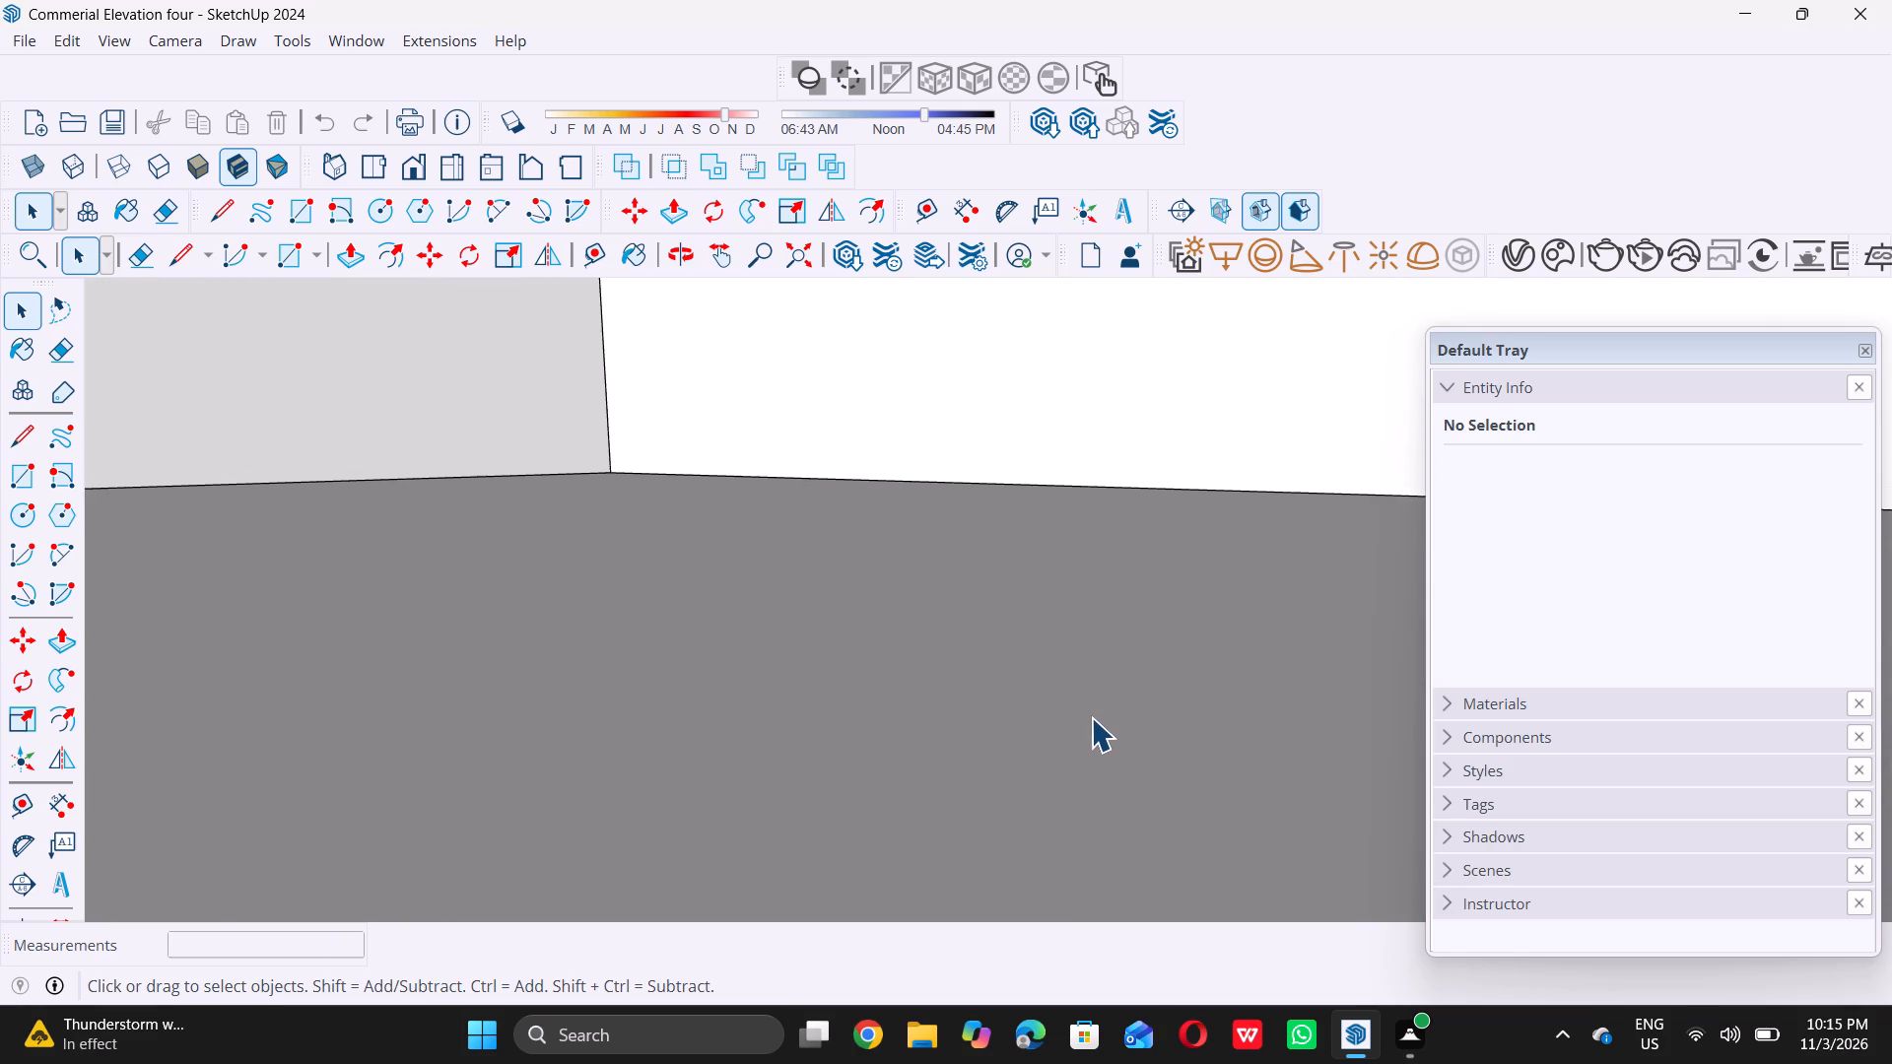
{"action": "scroll", "coordinate": [1091, 717], "scroll_direction": "down", "scroll_amount": 20}
{"action": "scroll", "coordinate": [1091, 717], "scroll_direction": "down", "scroll_amount": 1}
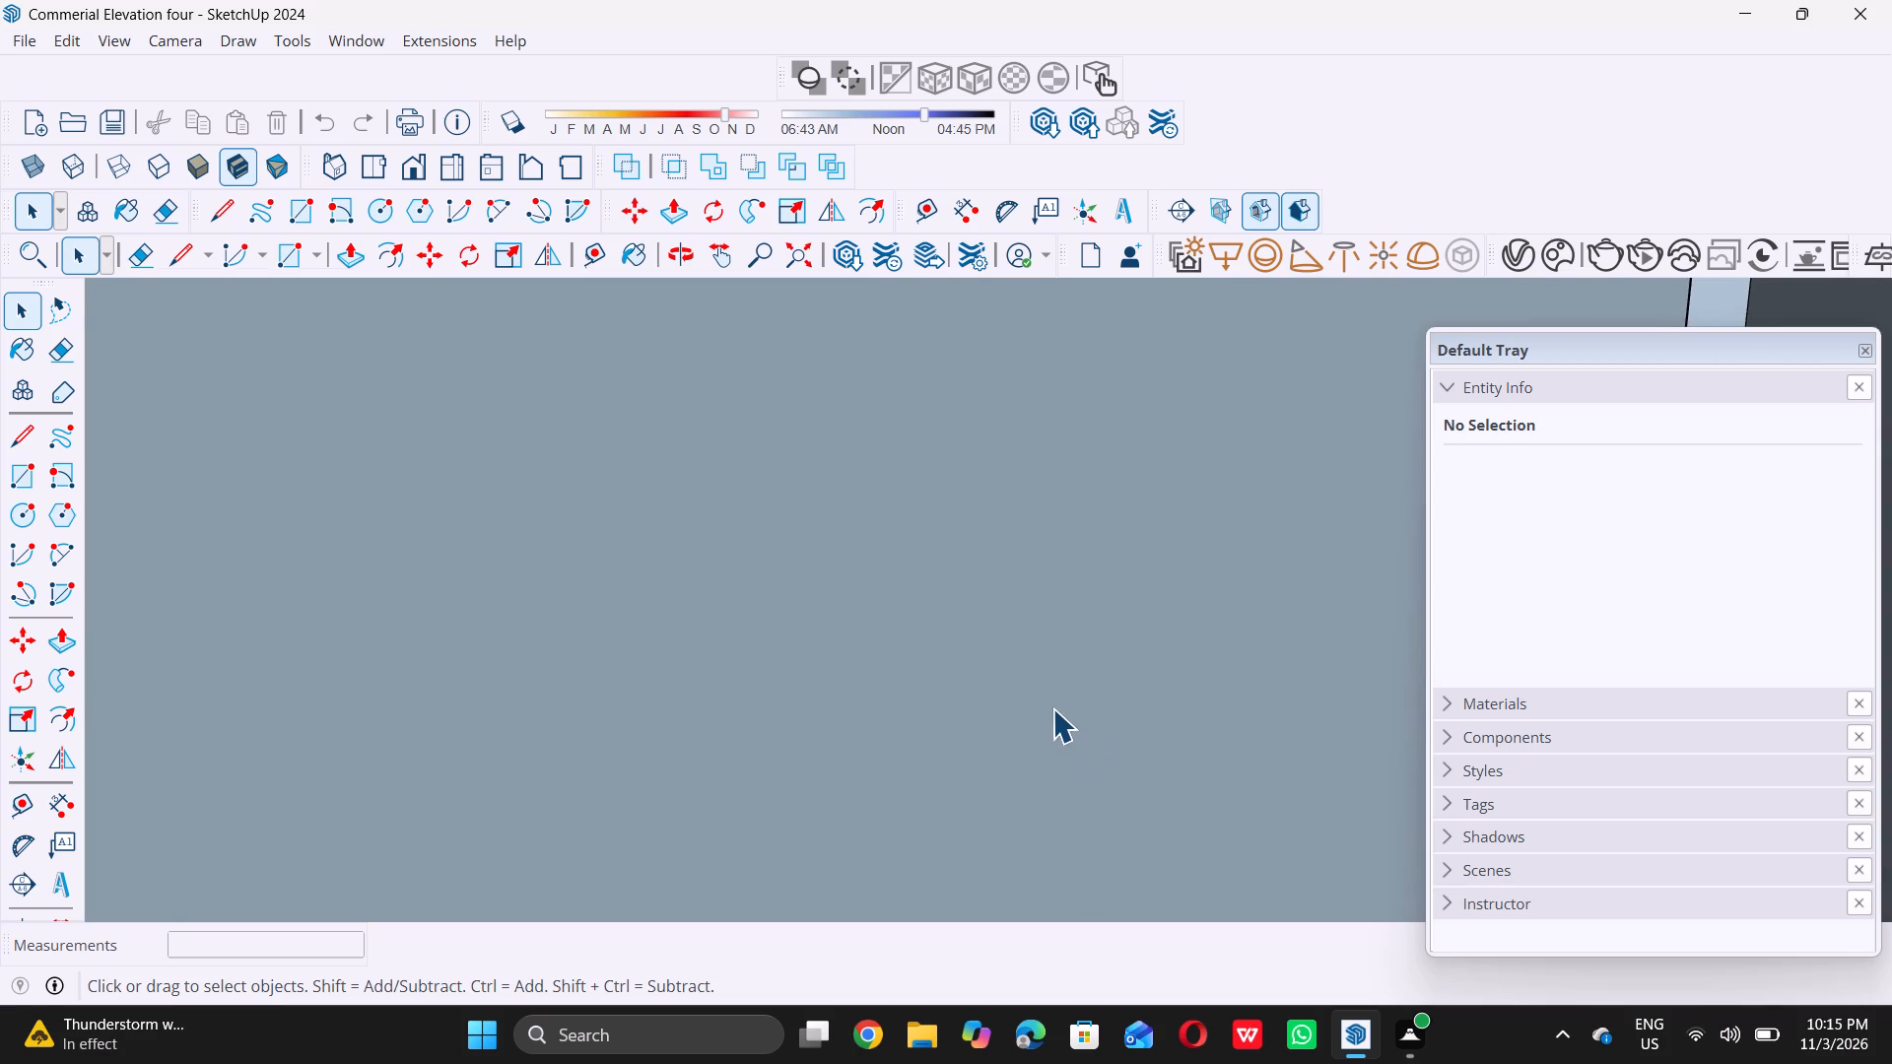
{"action": "scroll", "coordinate": [1052, 708], "scroll_direction": "down", "scroll_amount": 19}
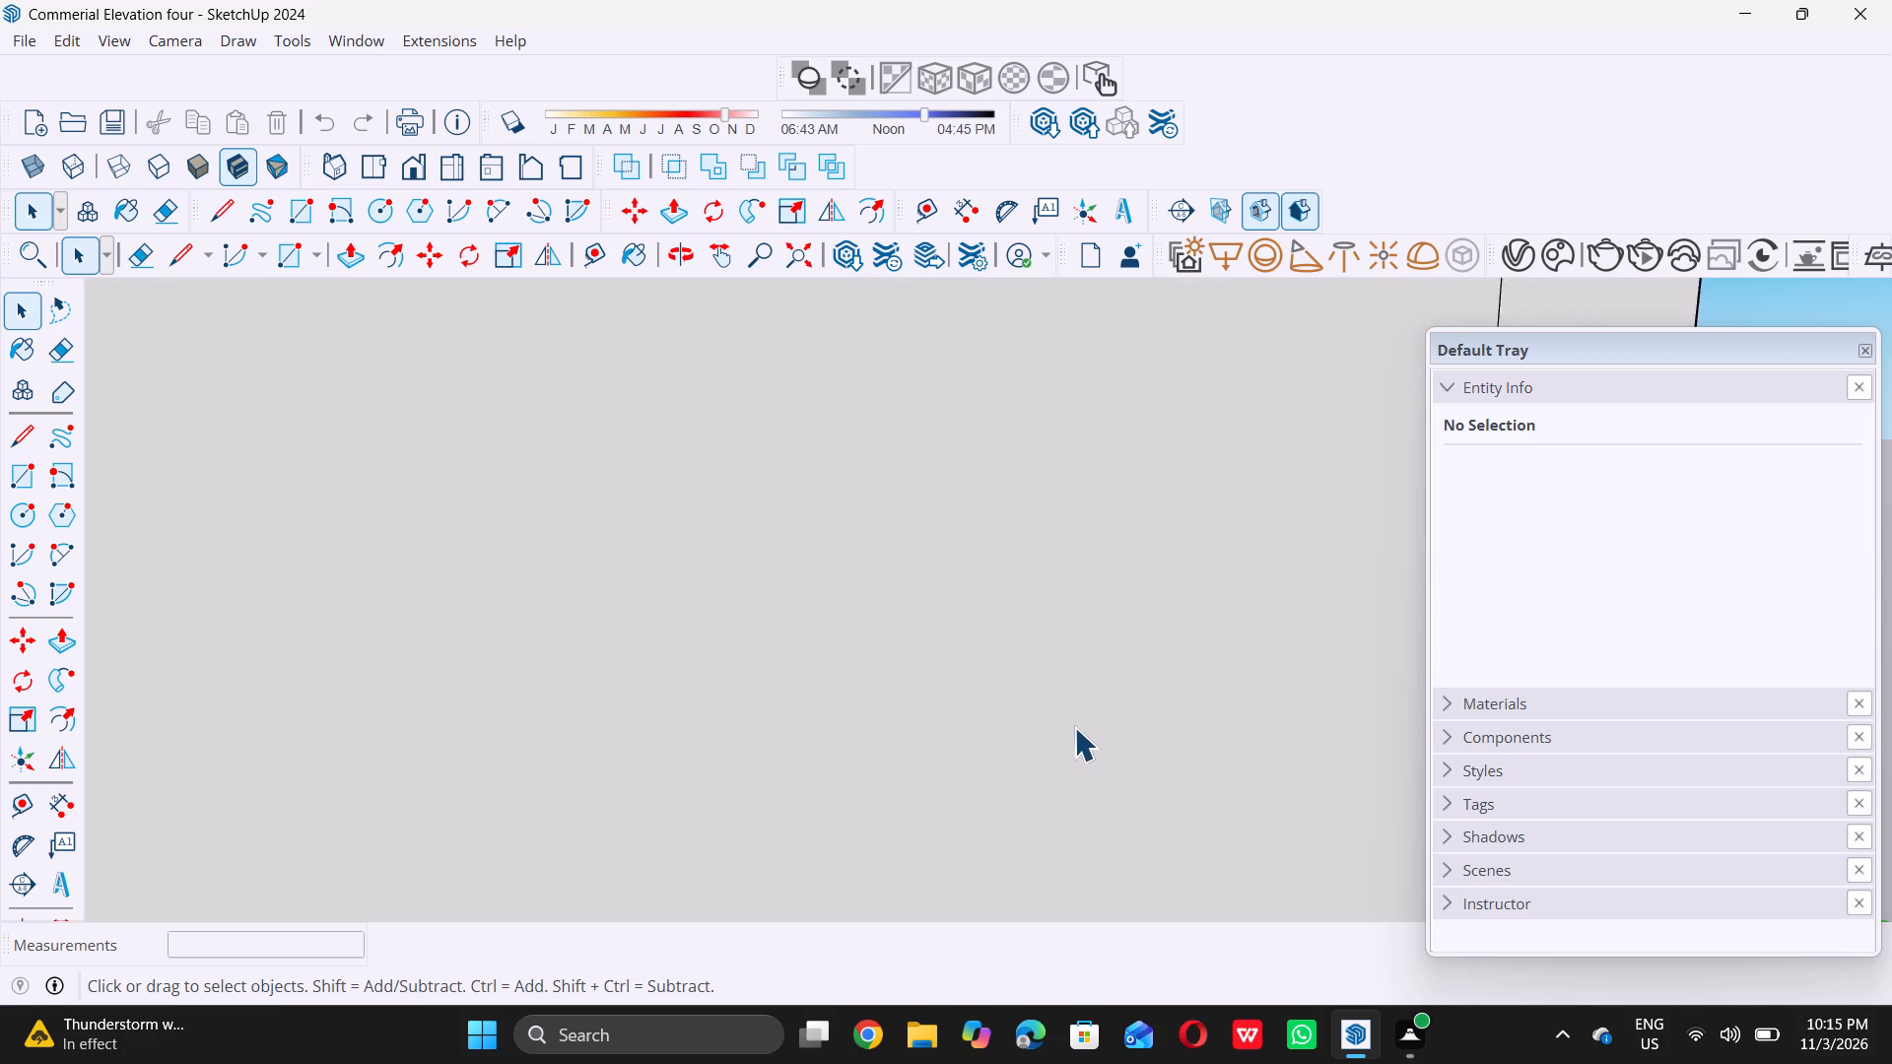
{"action": "scroll", "coordinate": [1074, 727], "scroll_direction": "down", "scroll_amount": 20}
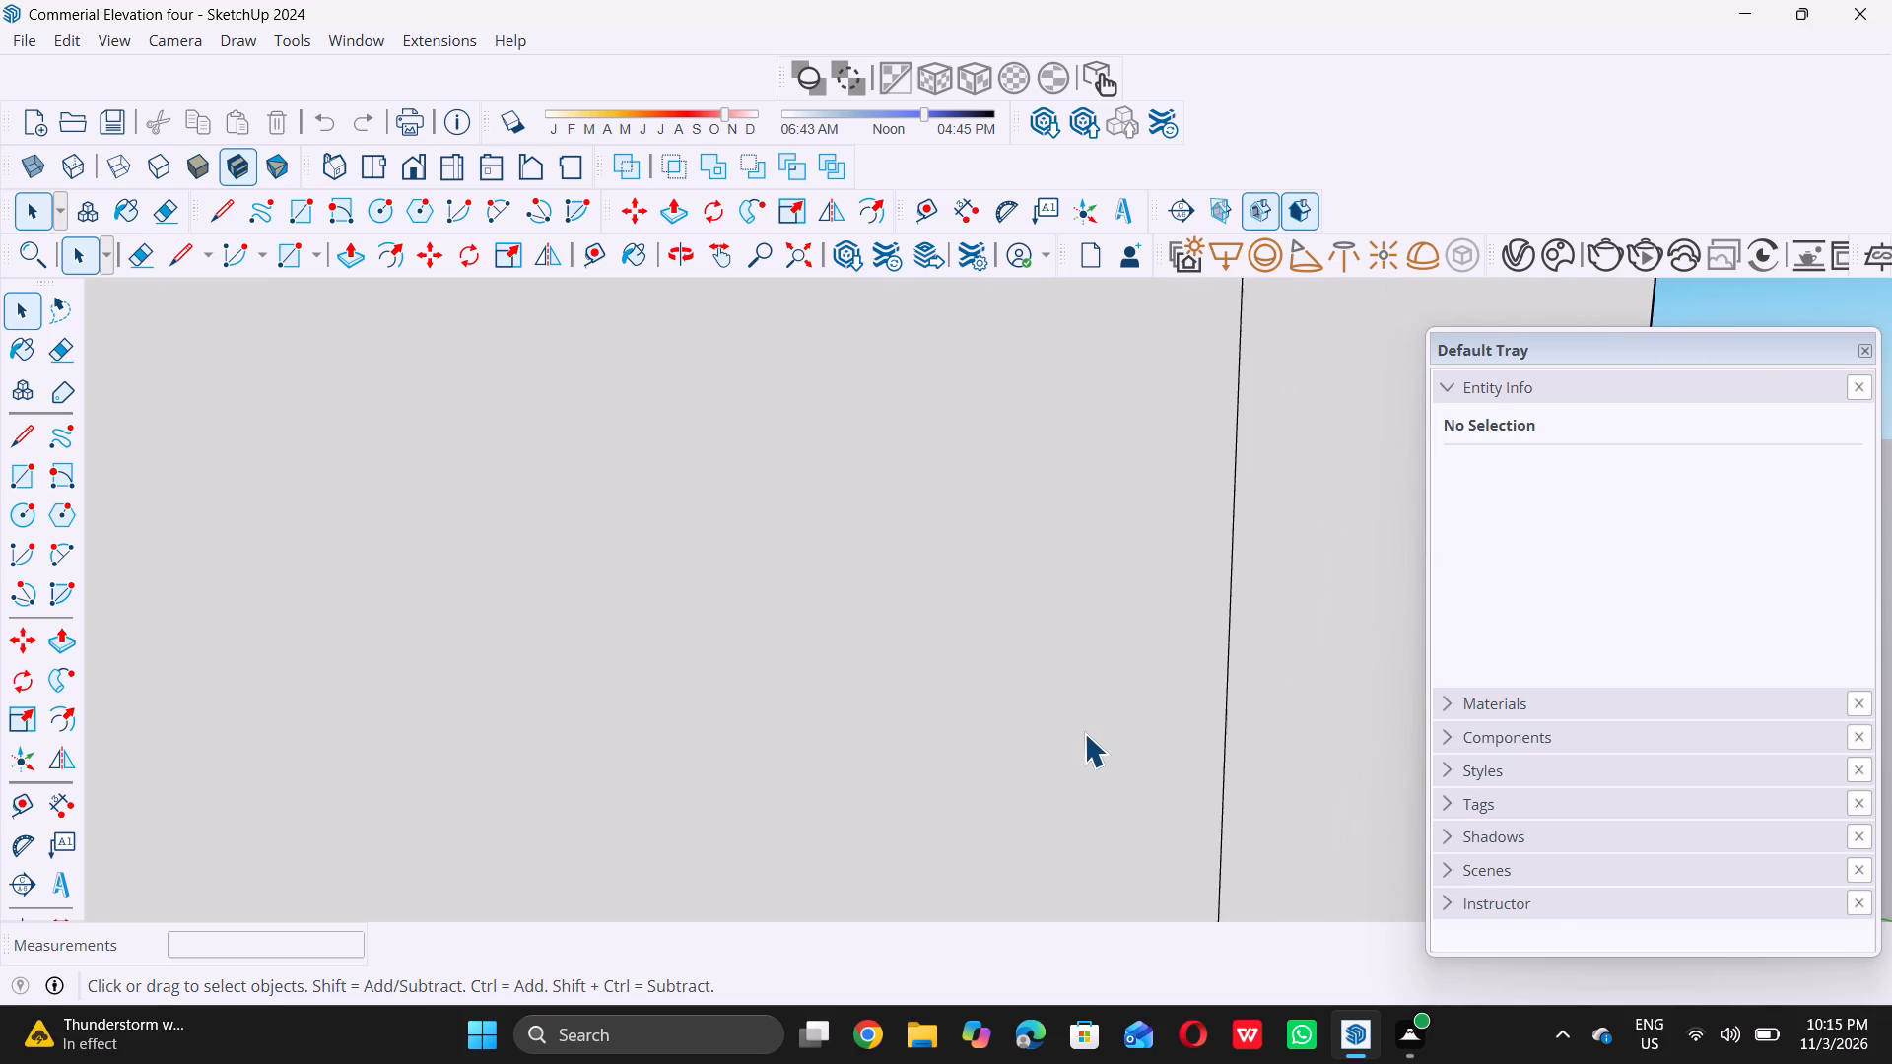
{"action": "scroll", "coordinate": [1084, 733], "scroll_direction": "down", "scroll_amount": 20}
{"action": "scroll", "coordinate": [1084, 733], "scroll_direction": "down", "scroll_amount": 1}
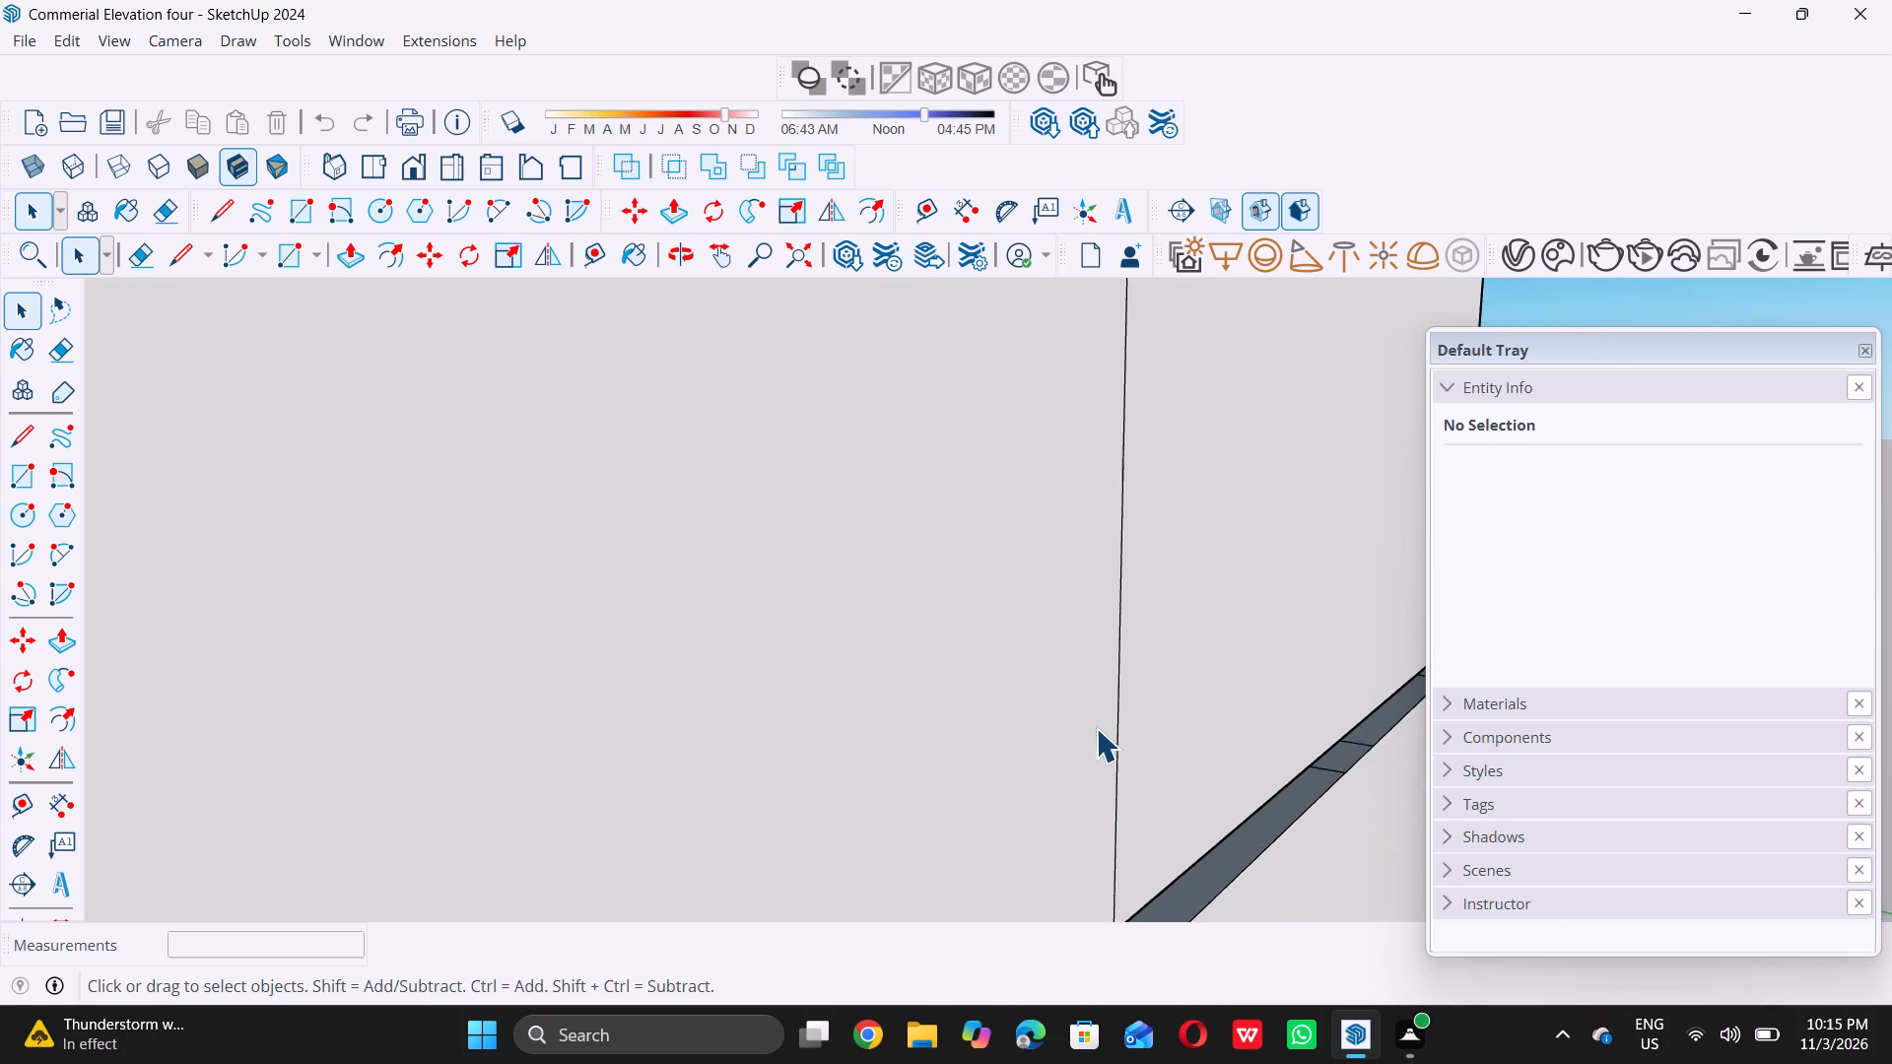
{"action": "scroll", "coordinate": [1096, 728], "scroll_direction": "down", "scroll_amount": 20}
{"action": "scroll", "coordinate": [1096, 728], "scroll_direction": "down", "scroll_amount": 1}
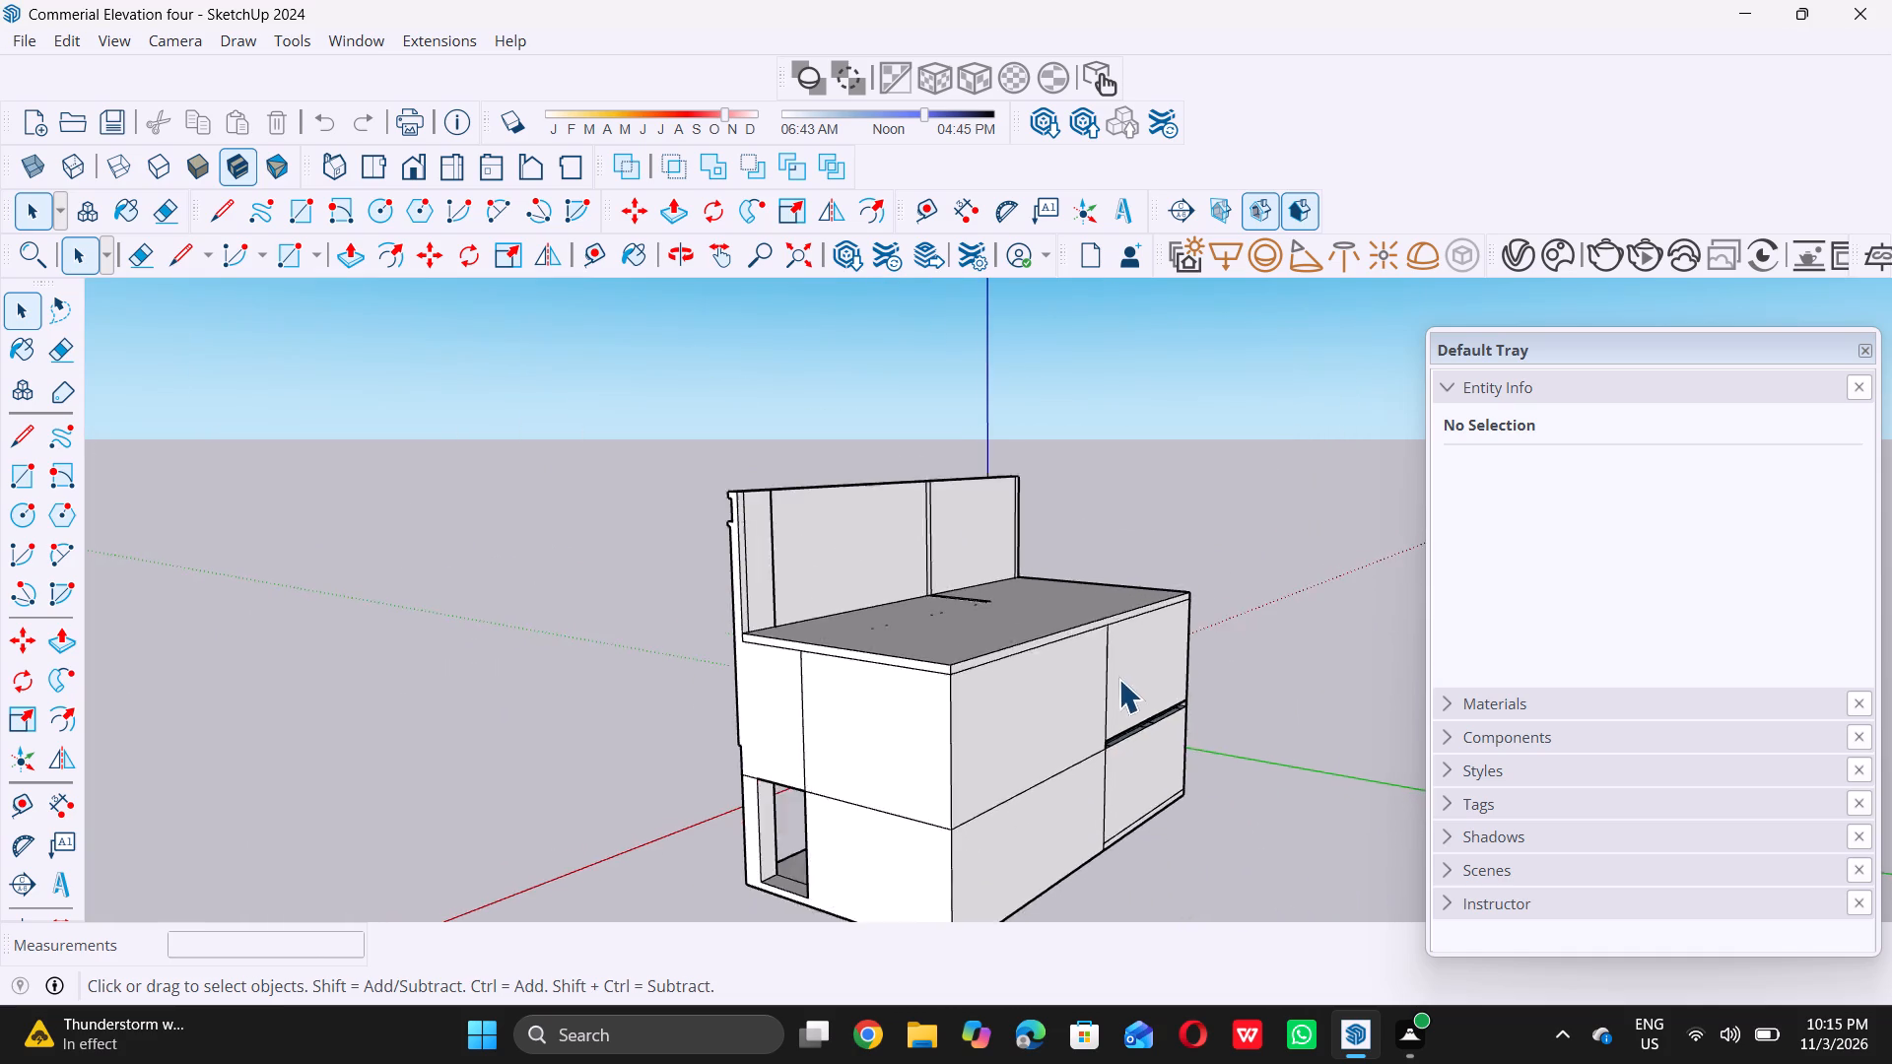
{"action": "scroll", "coordinate": [1118, 679], "scroll_direction": "down", "scroll_amount": 7}
{"action": "middle_click_drag", "start_coordinate": [753, 671], "coordinate": [1408, 757]}
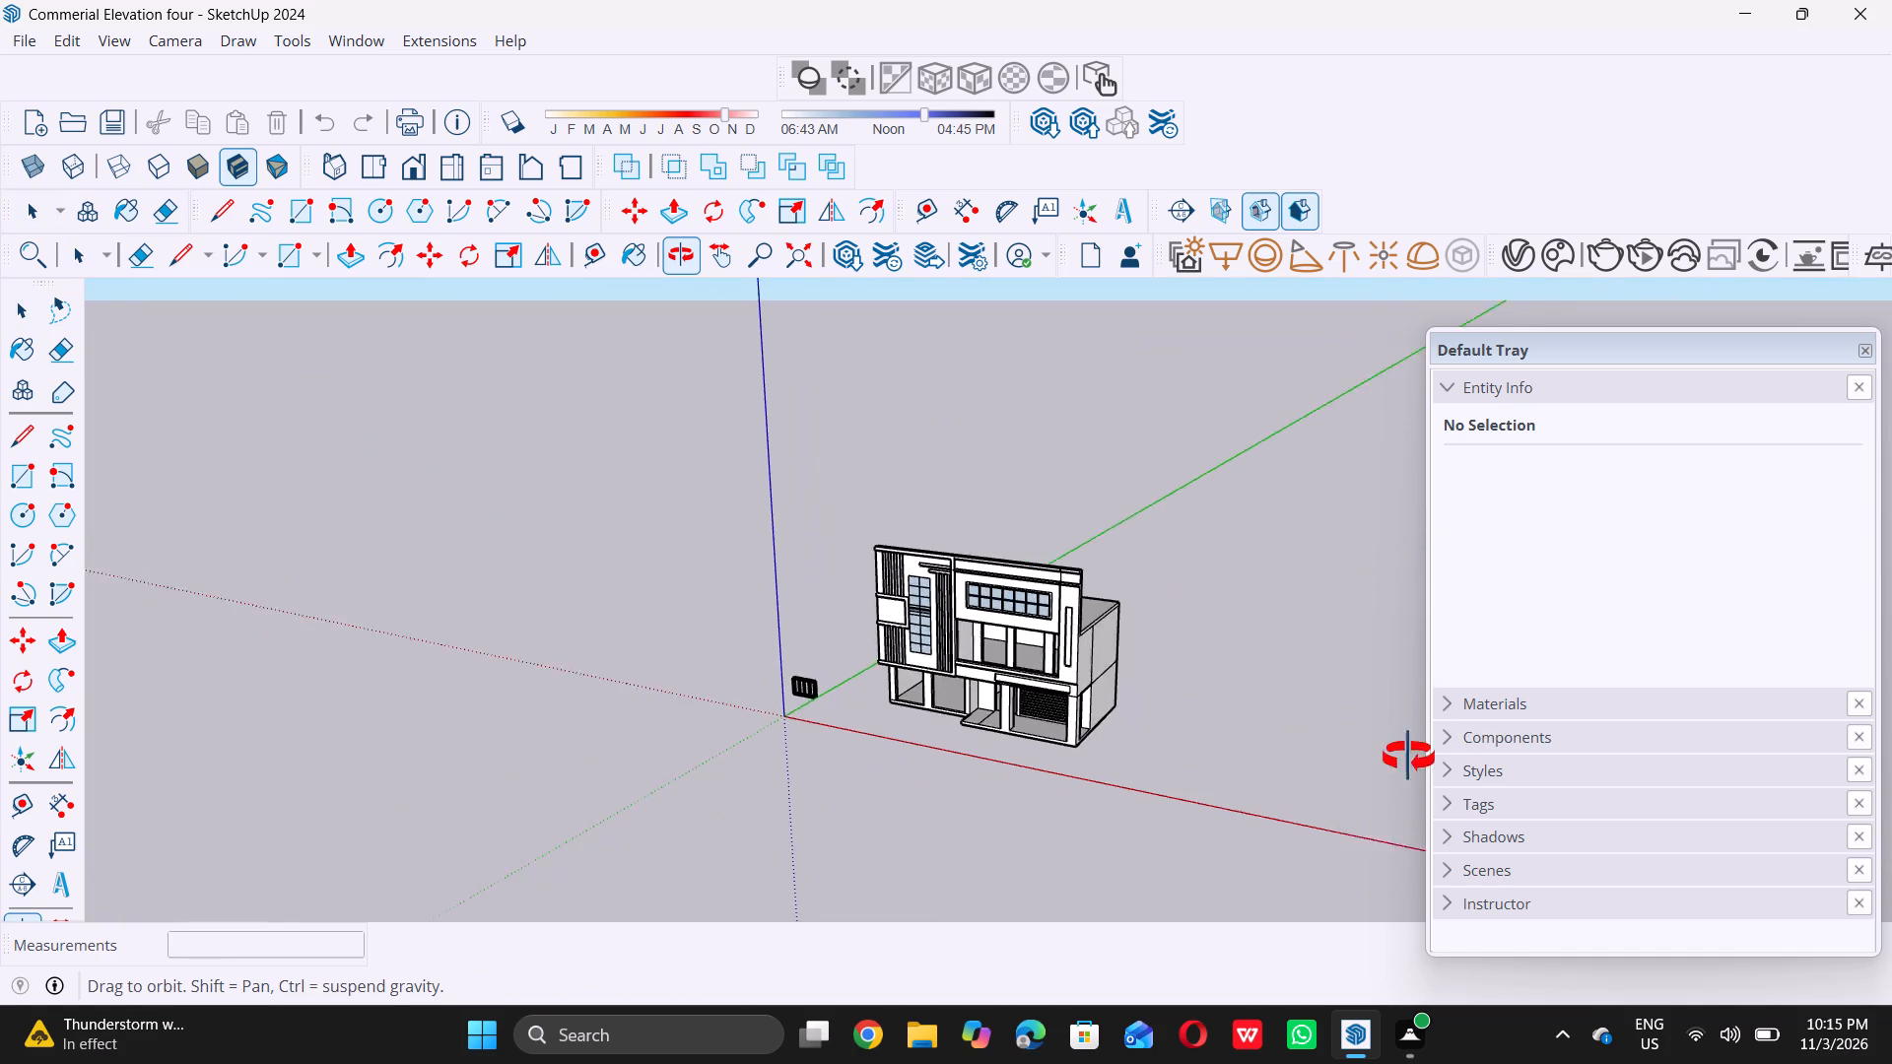
{"action": "middle_click_drag", "start_coordinate": [1408, 757], "coordinate": [1339, 787]}
Rotate the four-panel window half a turn about the vertical axis, around a point beside the origin.
{"action": "scroll", "coordinate": [694, 643], "scroll_direction": "up", "scroll_amount": 6}
{"action": "scroll", "coordinate": [889, 644], "scroll_direction": "up", "scroll_amount": 3}
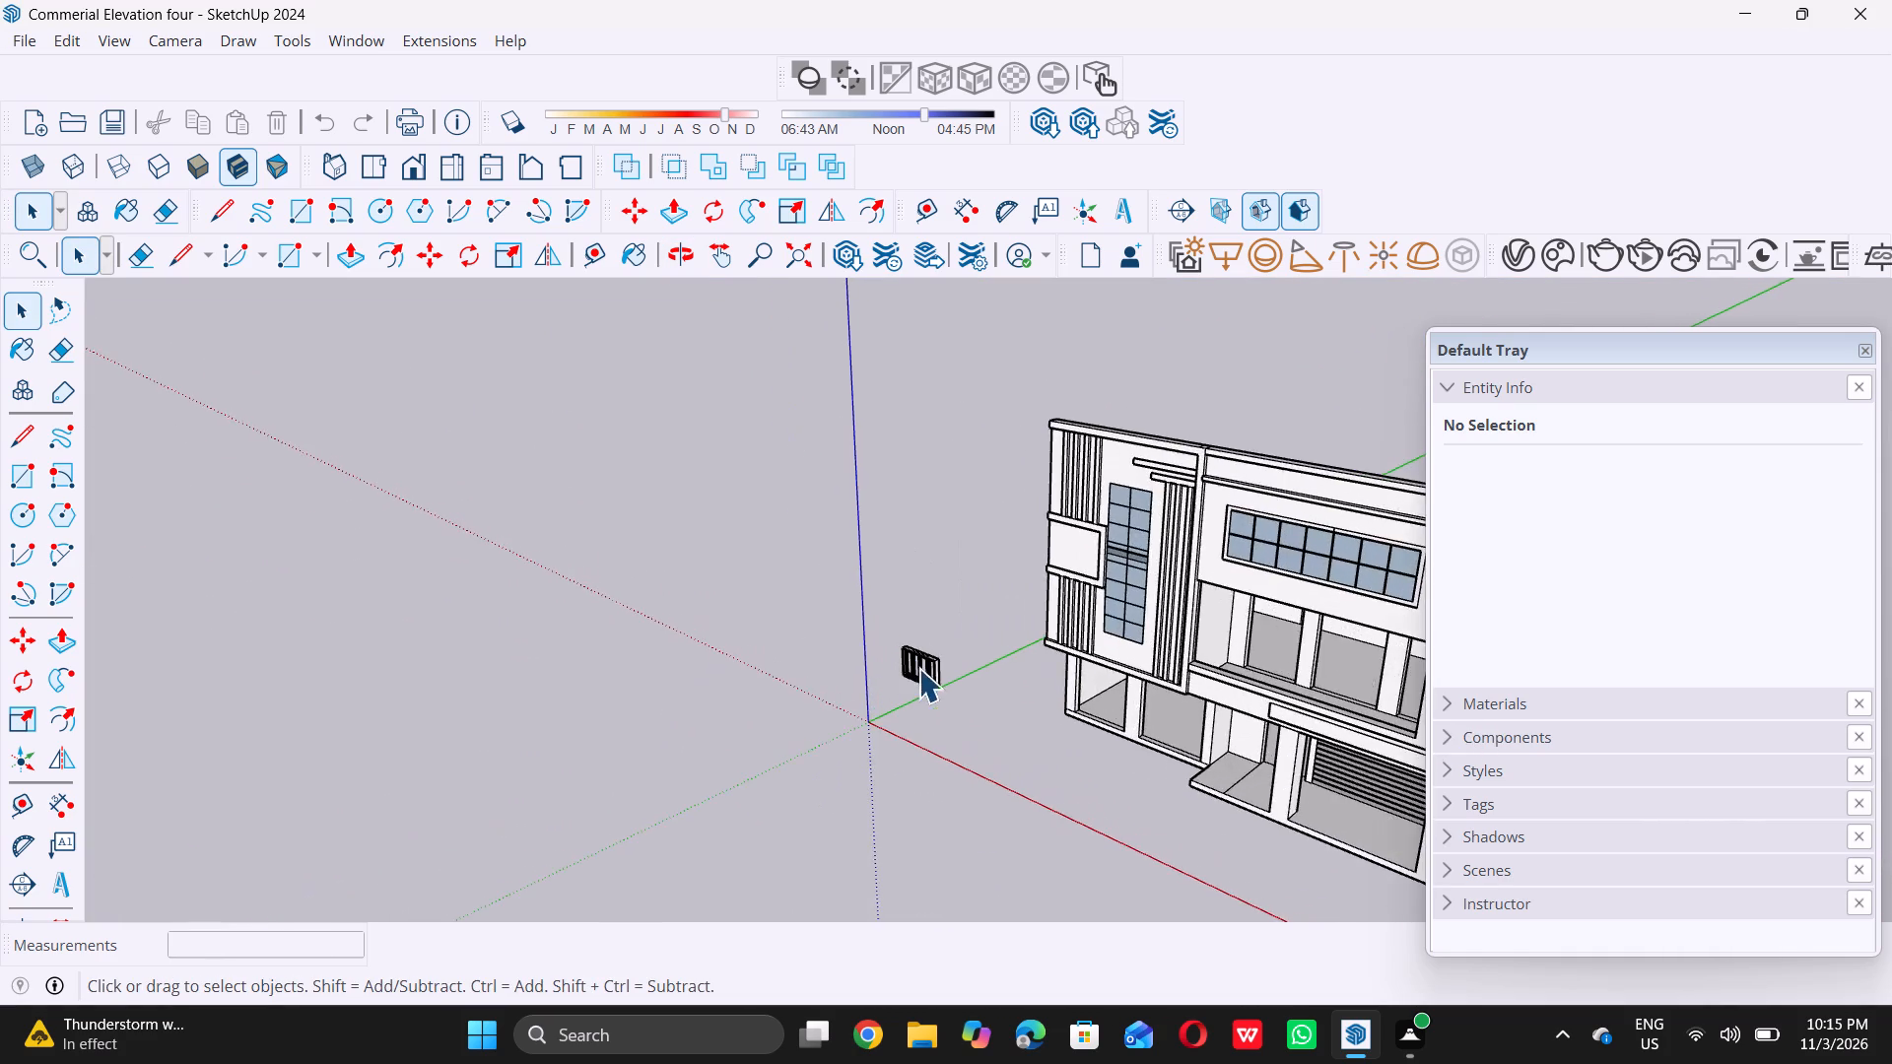
{"action": "scroll", "coordinate": [947, 711], "scroll_direction": "up", "scroll_amount": 14}
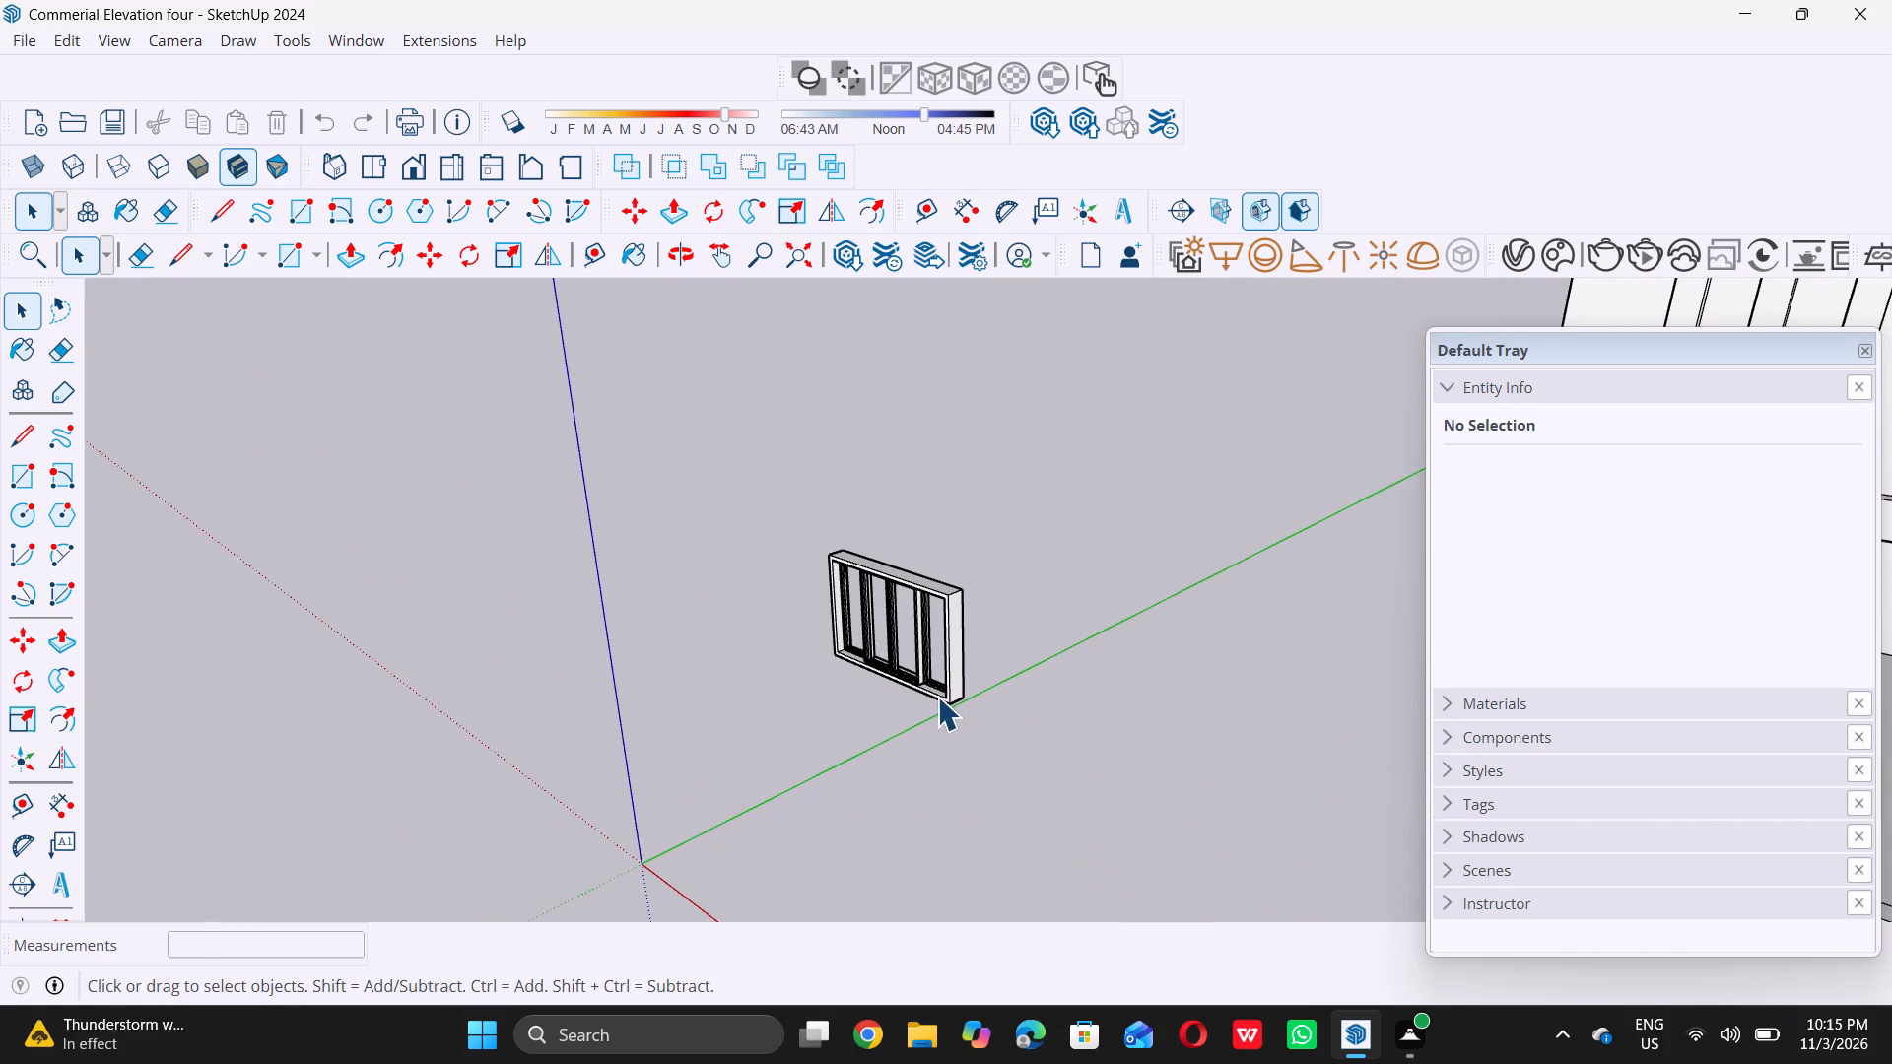
{"action": "double_click", "coordinate": [939, 695]}
{"action": "double_click", "coordinate": [1088, 668]}
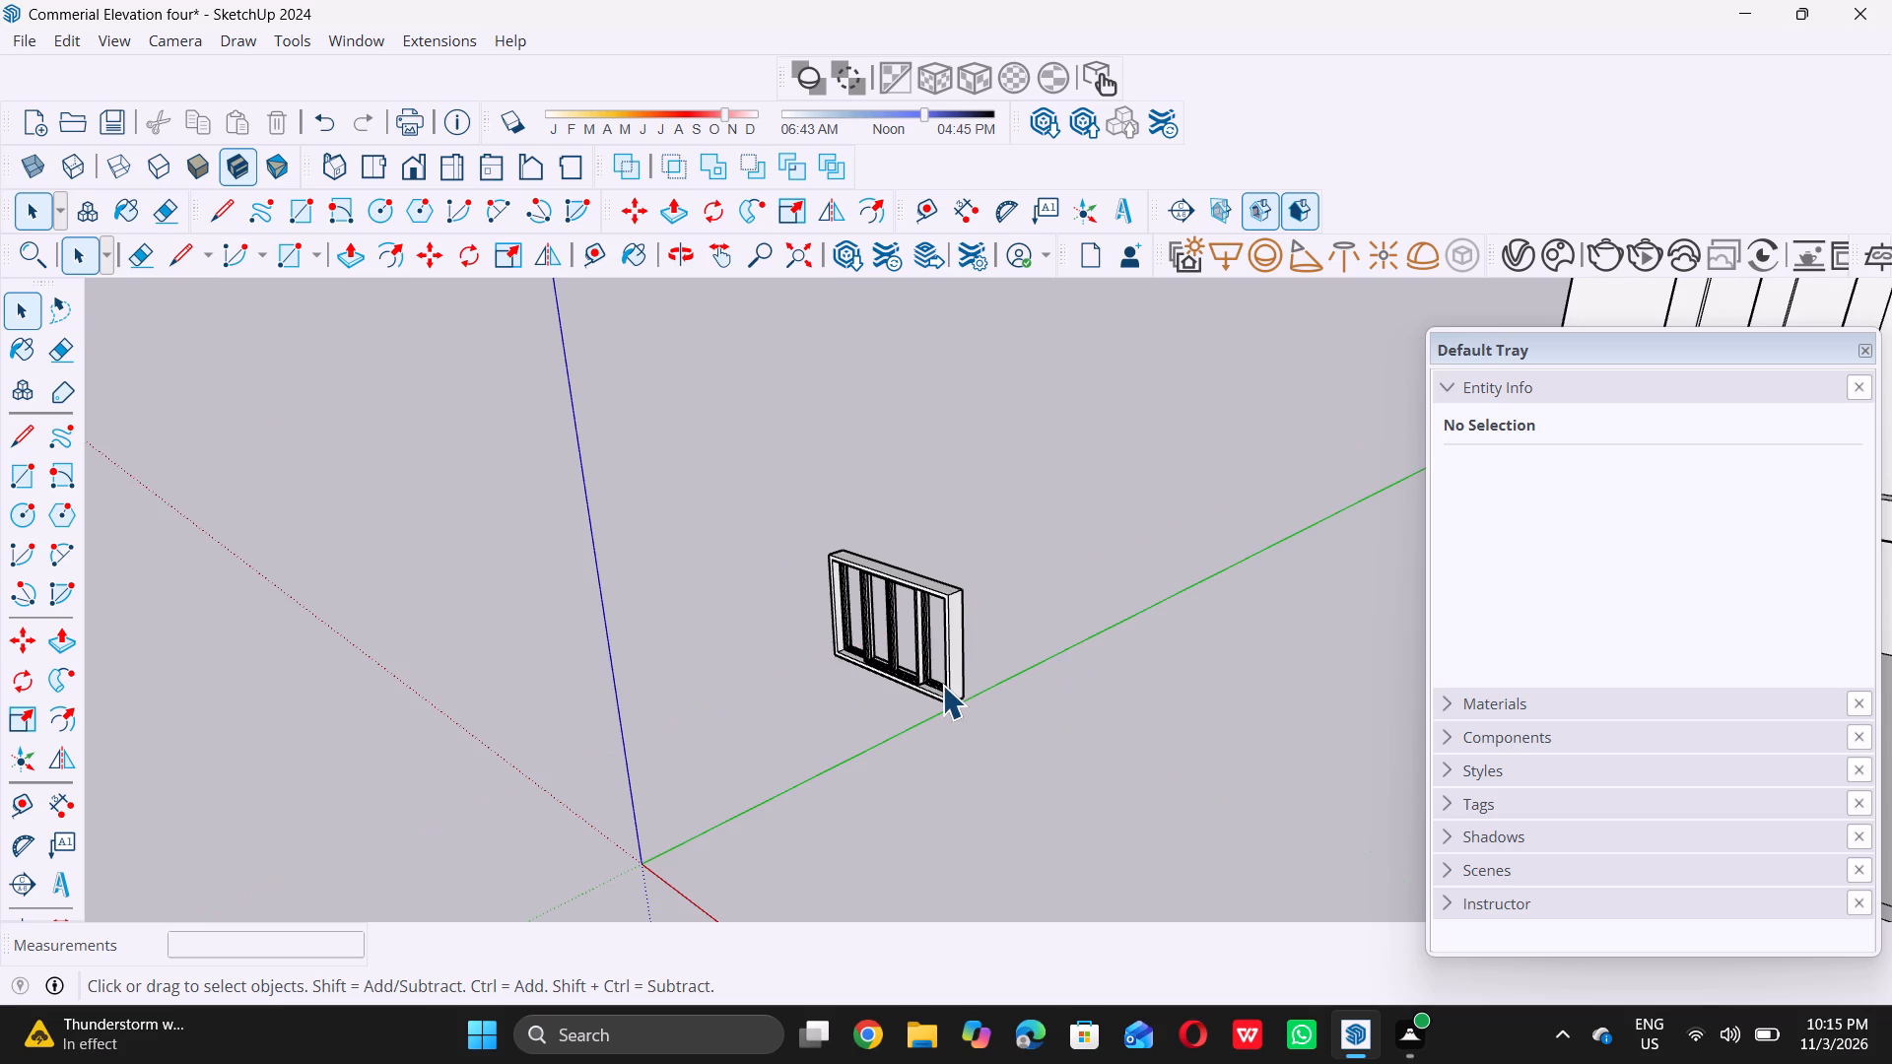
{"action": "left_click", "coordinate": [943, 685]}
{"action": "scroll", "coordinate": [947, 687], "scroll_direction": "down", "scroll_amount": 5}
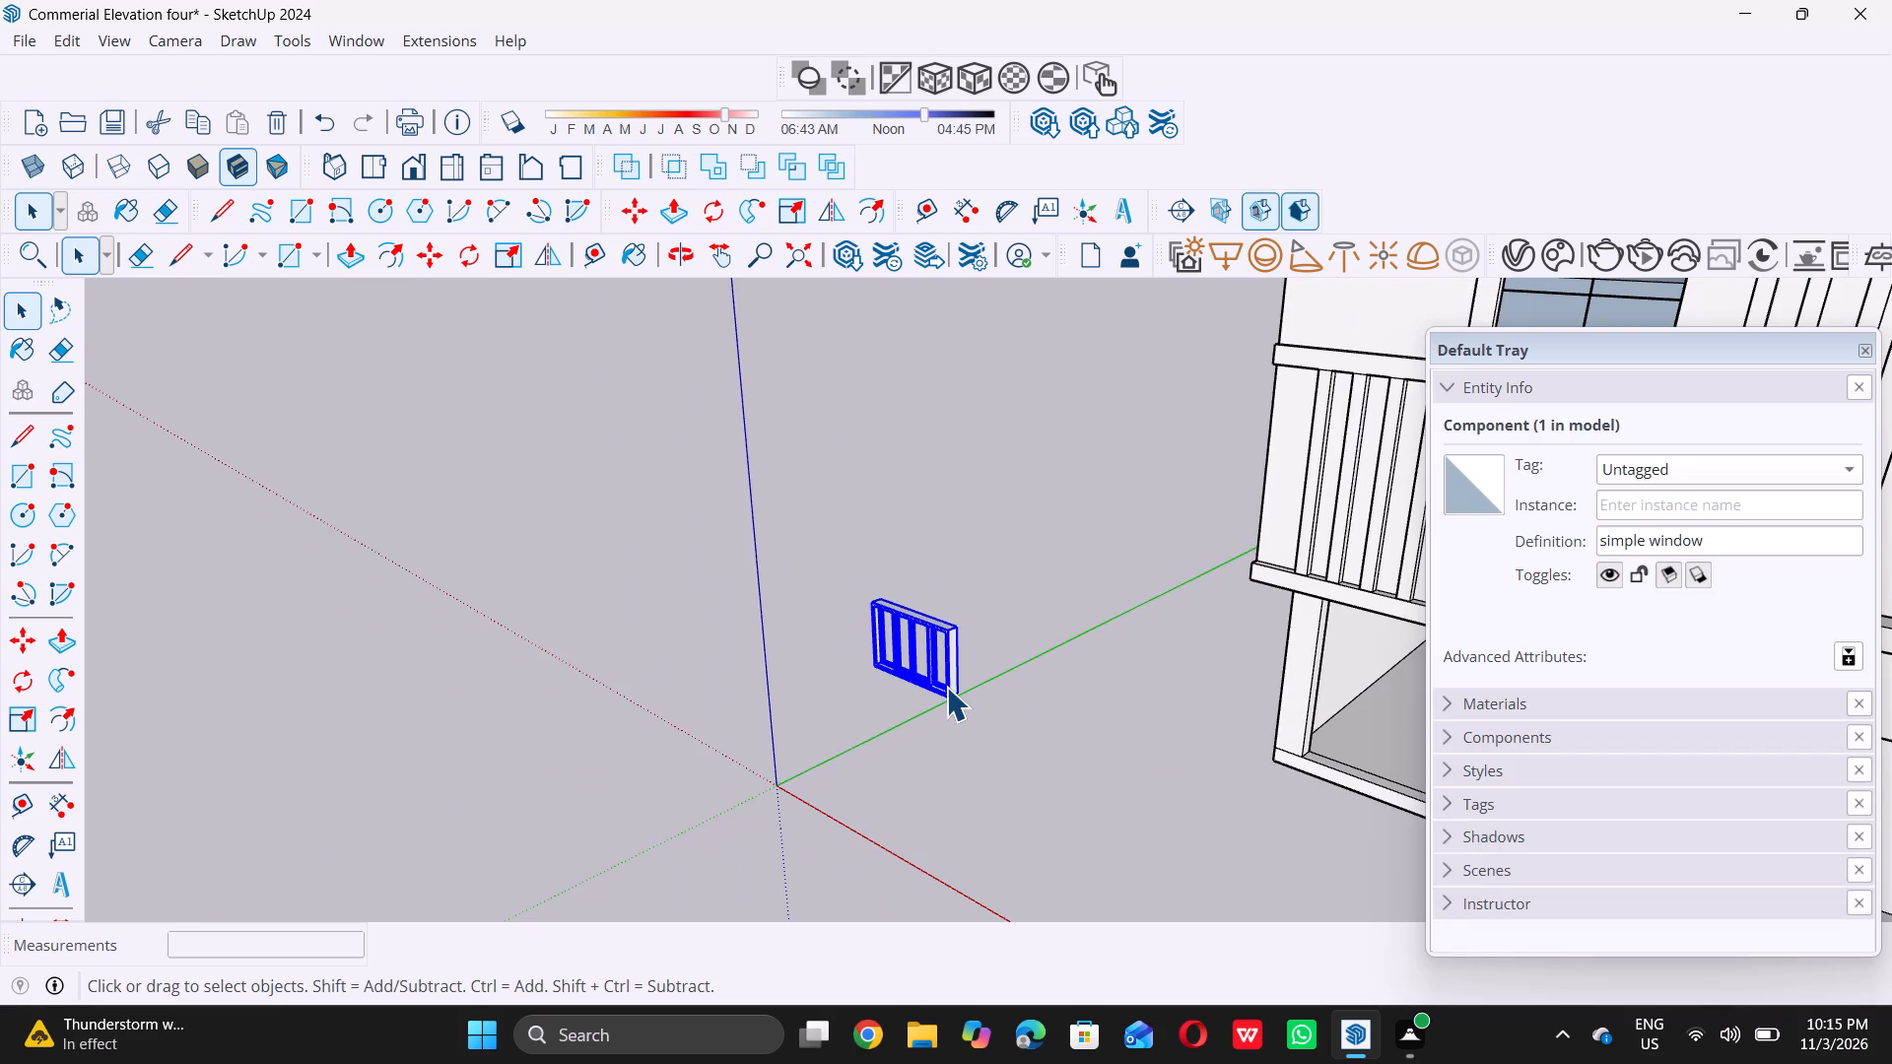
{"action": "key", "text": "q"}
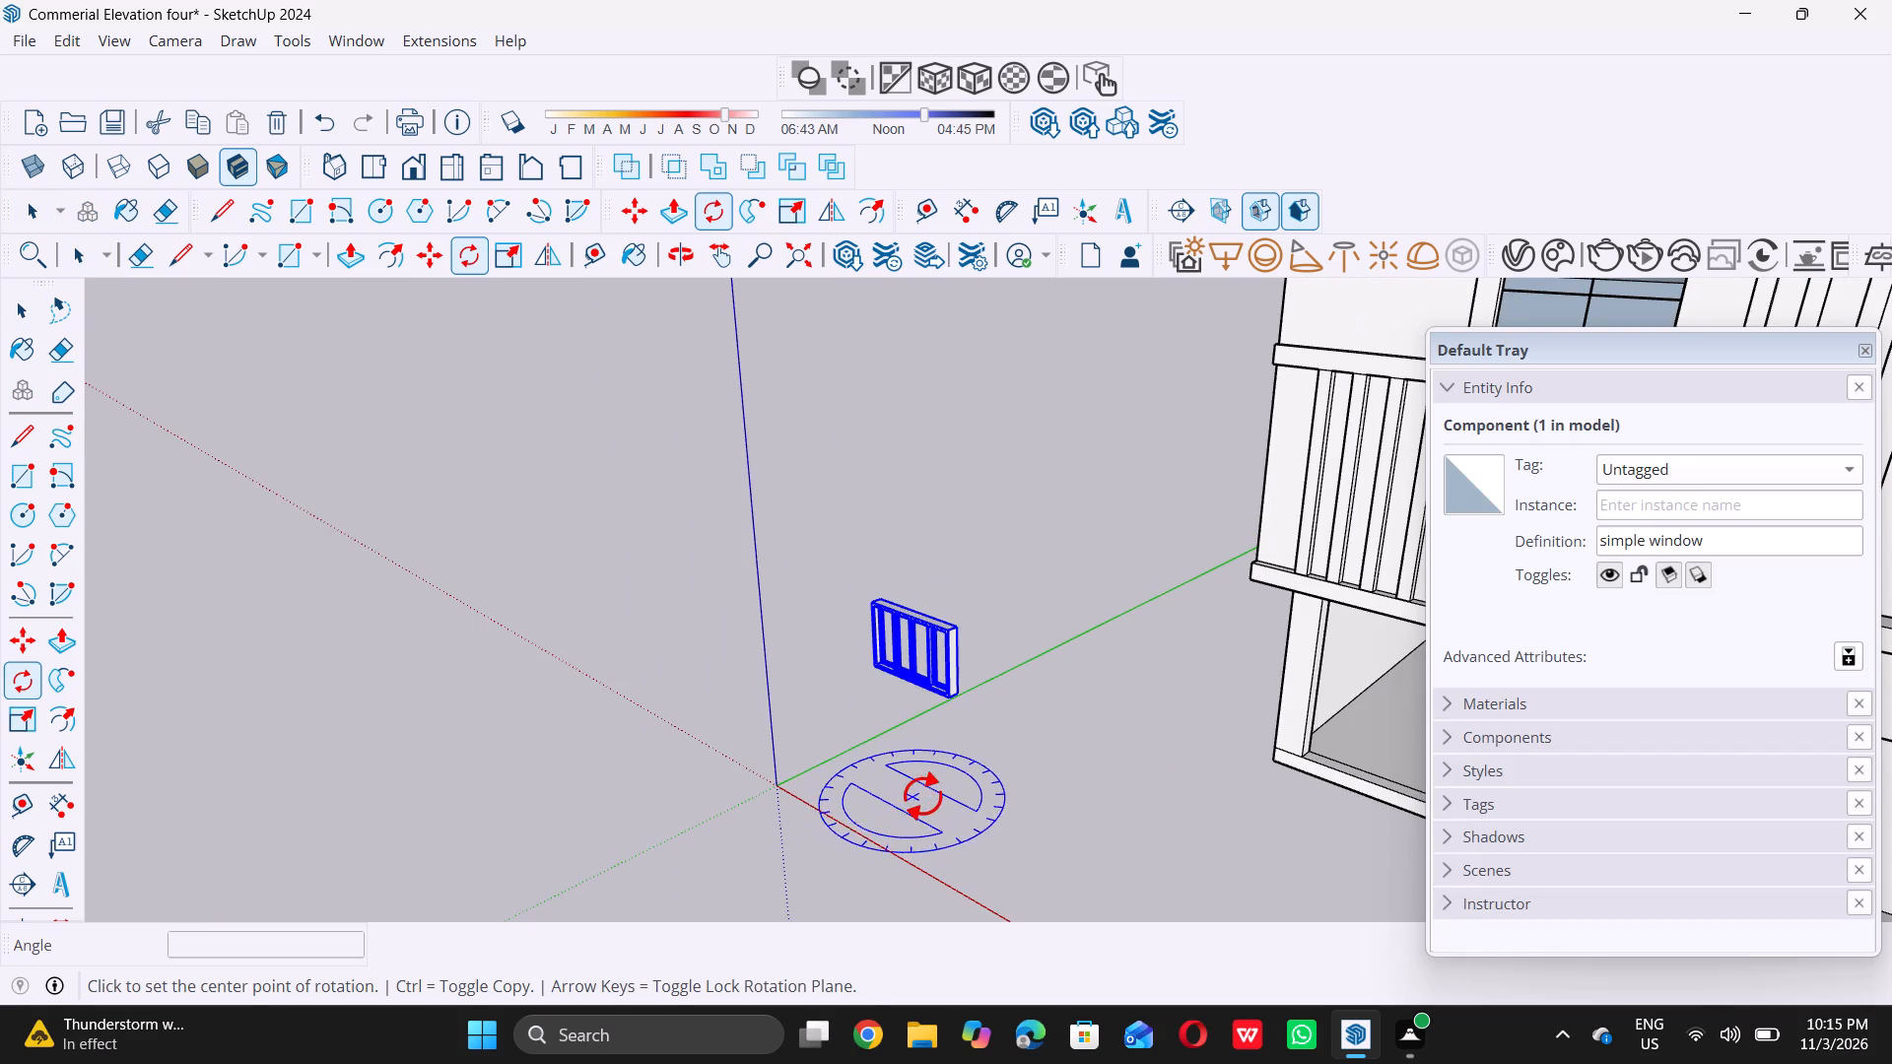
{"action": "double_click", "coordinate": [933, 791]}
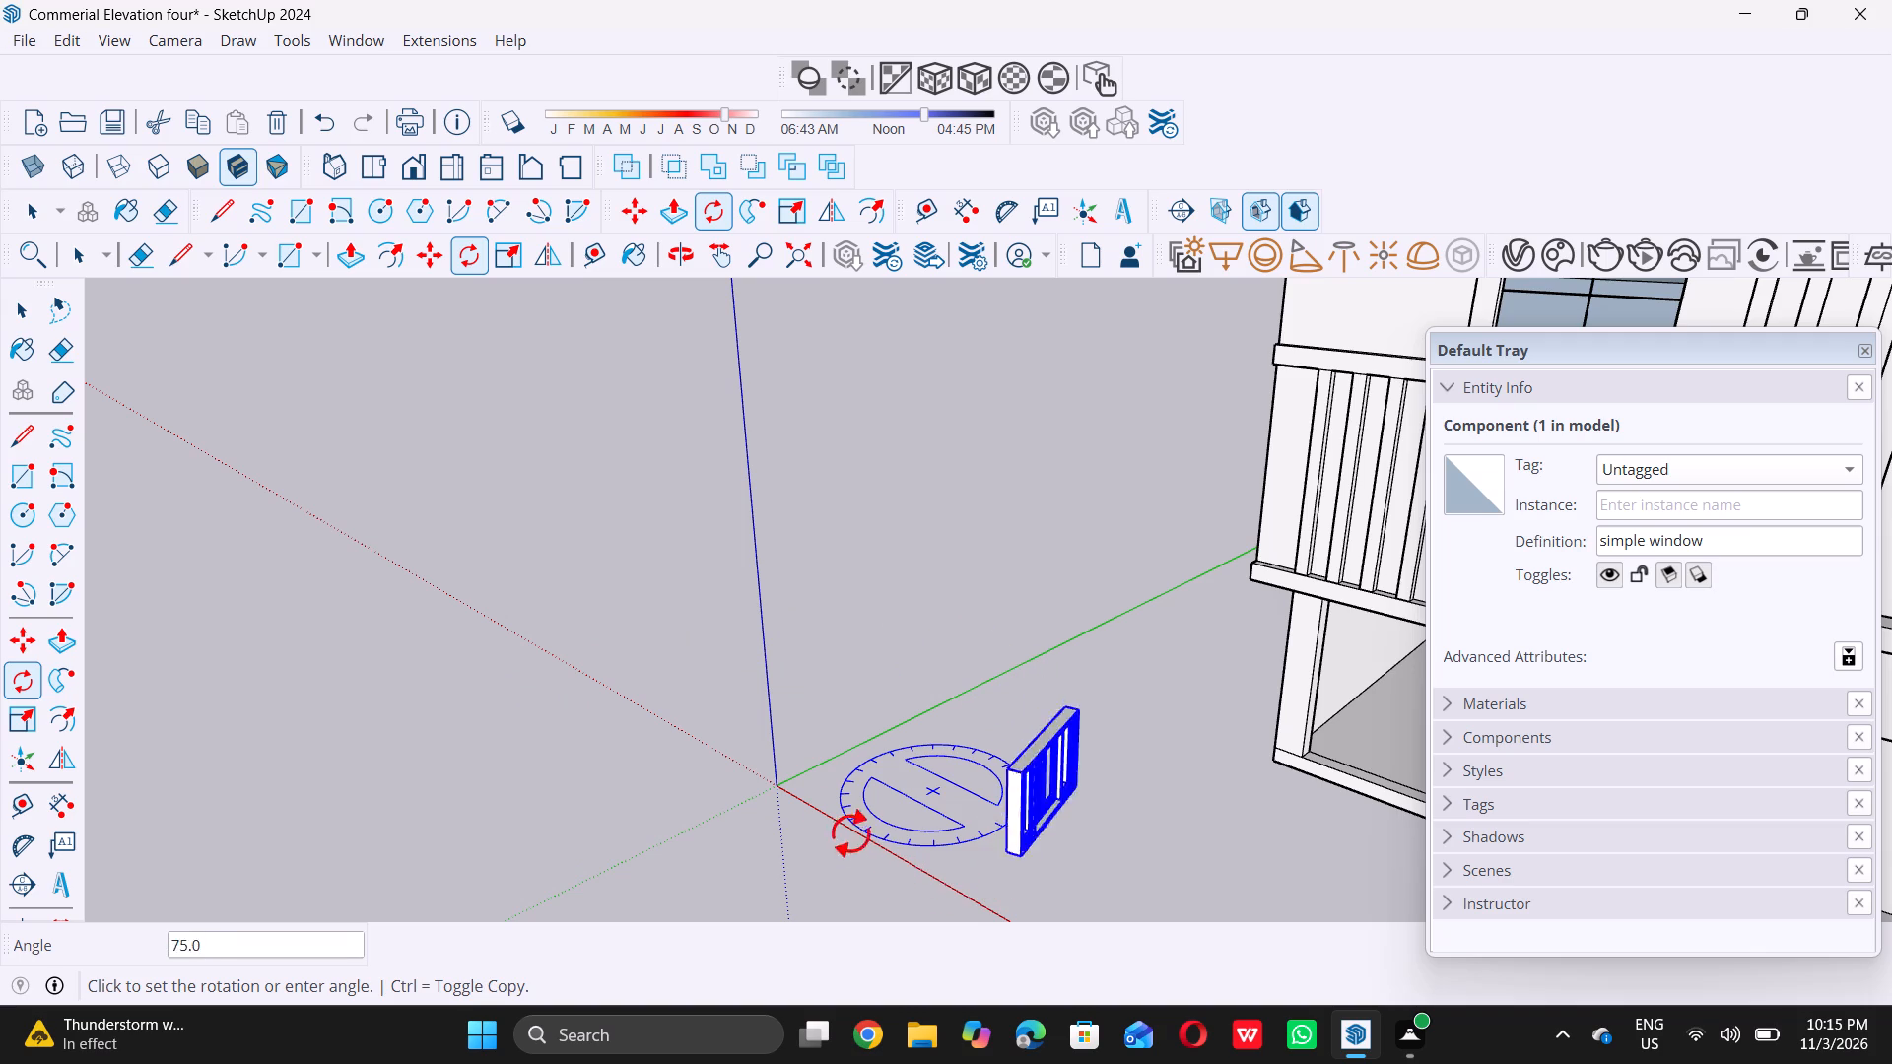
{"action": "triple_click", "coordinate": [838, 734]}
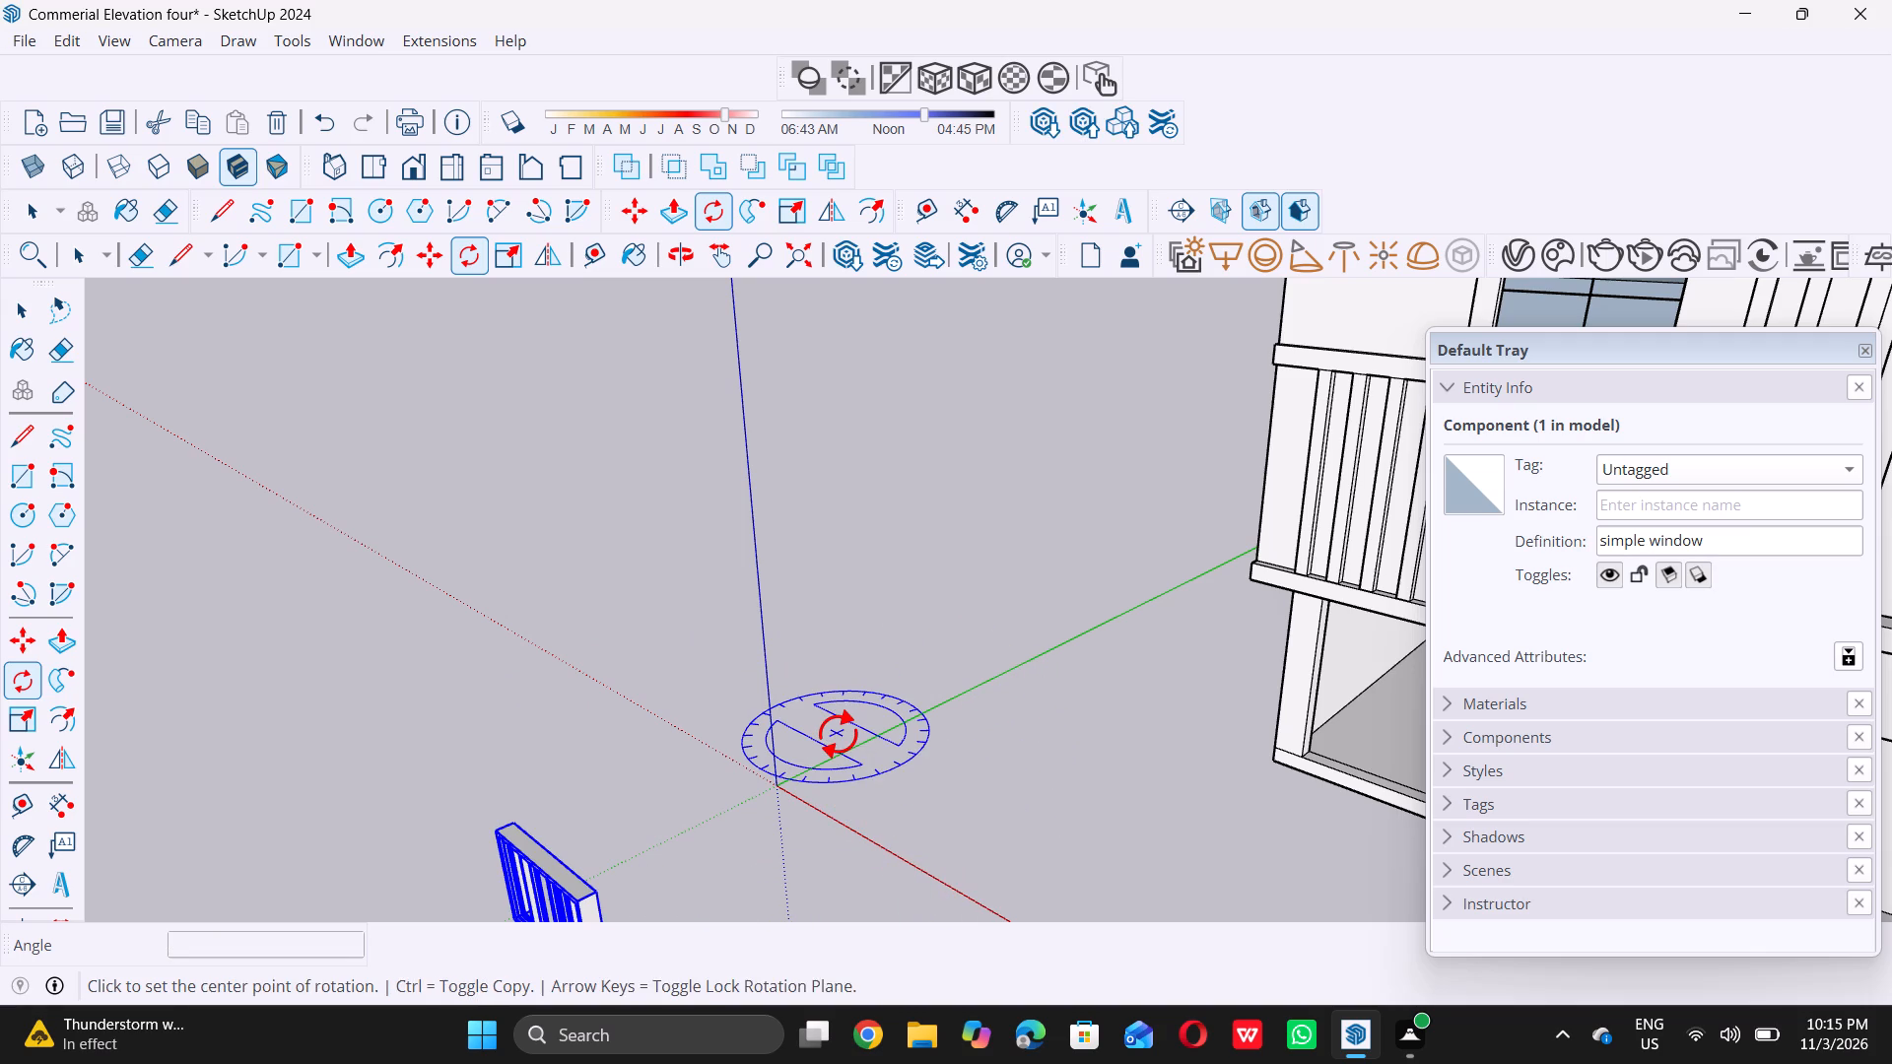
{"action": "key", "text": "space"}
Examine the rotated four-panel window close up and in relation to the building facade.
{"action": "scroll", "coordinate": [839, 735], "scroll_direction": "down", "scroll_amount": 7}
{"action": "scroll", "coordinate": [959, 492], "scroll_direction": "down", "scroll_amount": 6}
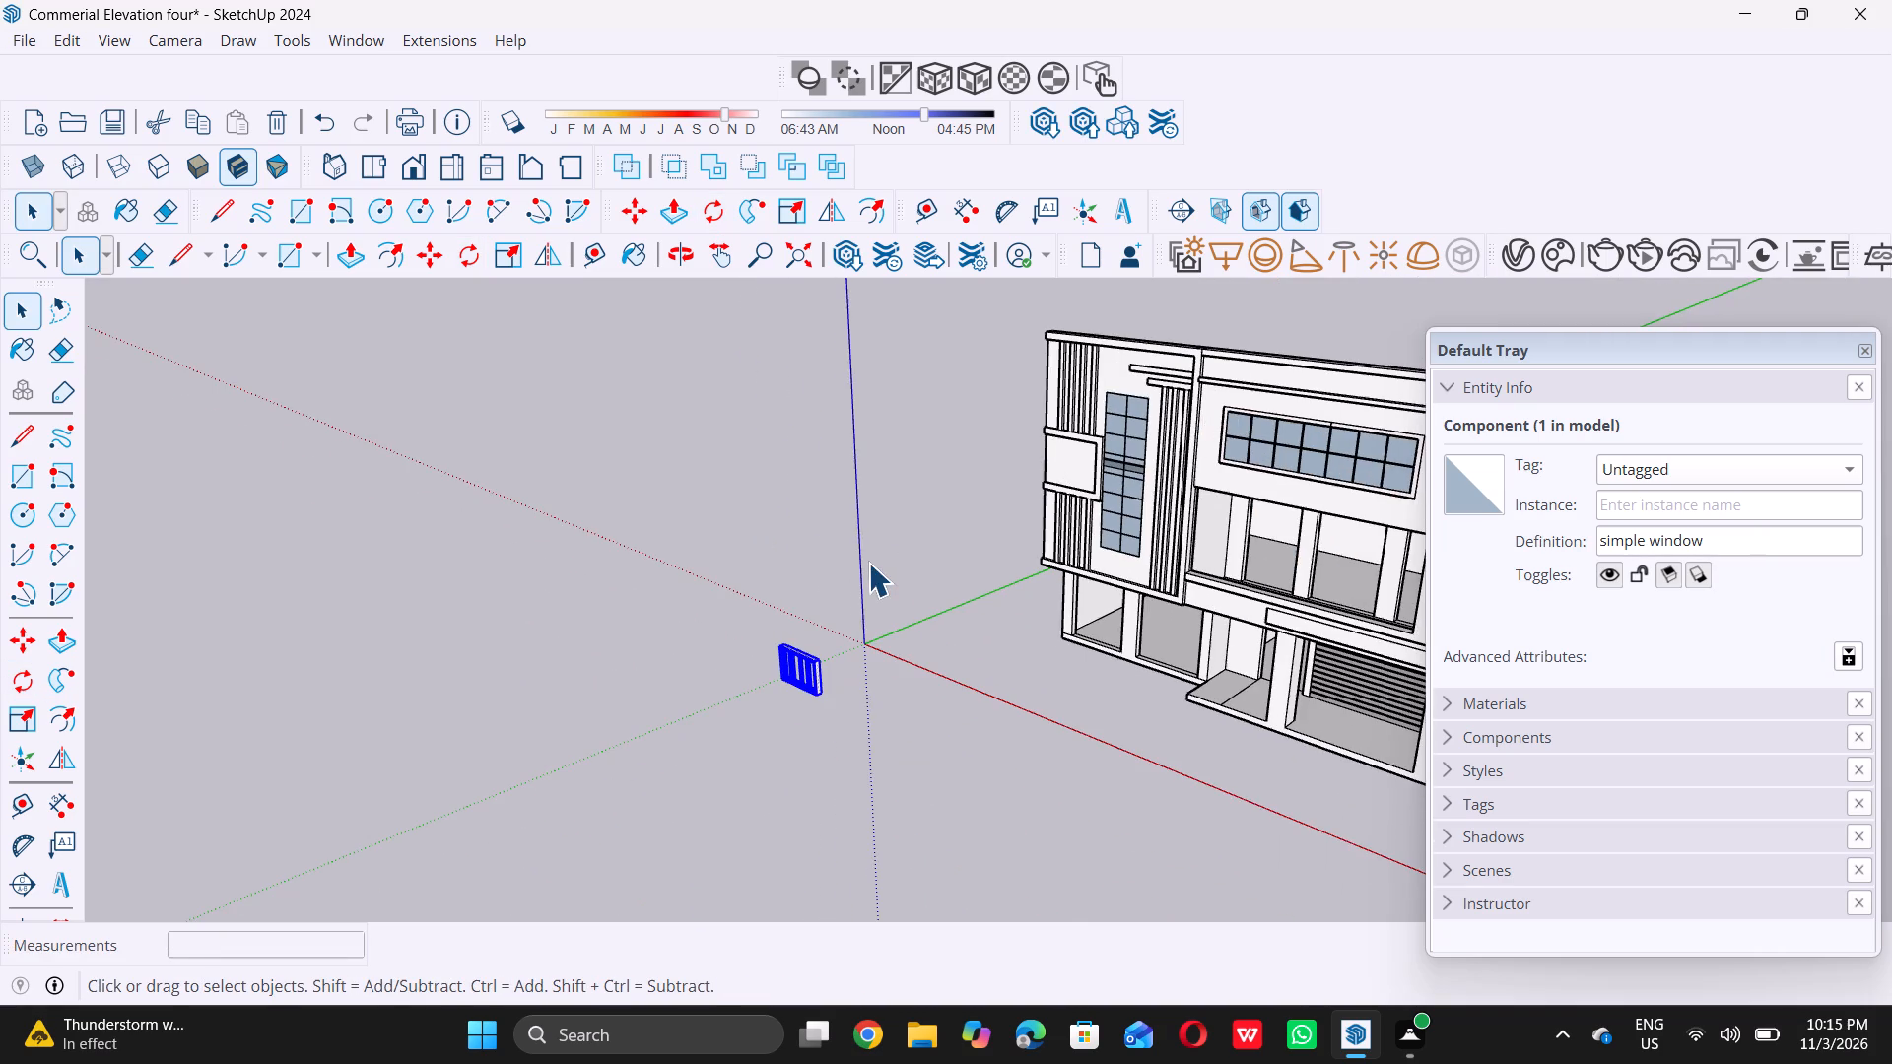
{"action": "scroll", "coordinate": [853, 746], "scroll_direction": "up", "scroll_amount": 7}
{"action": "scroll", "coordinate": [778, 698], "scroll_direction": "down", "scroll_amount": 1}
{"action": "scroll", "coordinate": [778, 698], "scroll_direction": "up", "scroll_amount": 8}
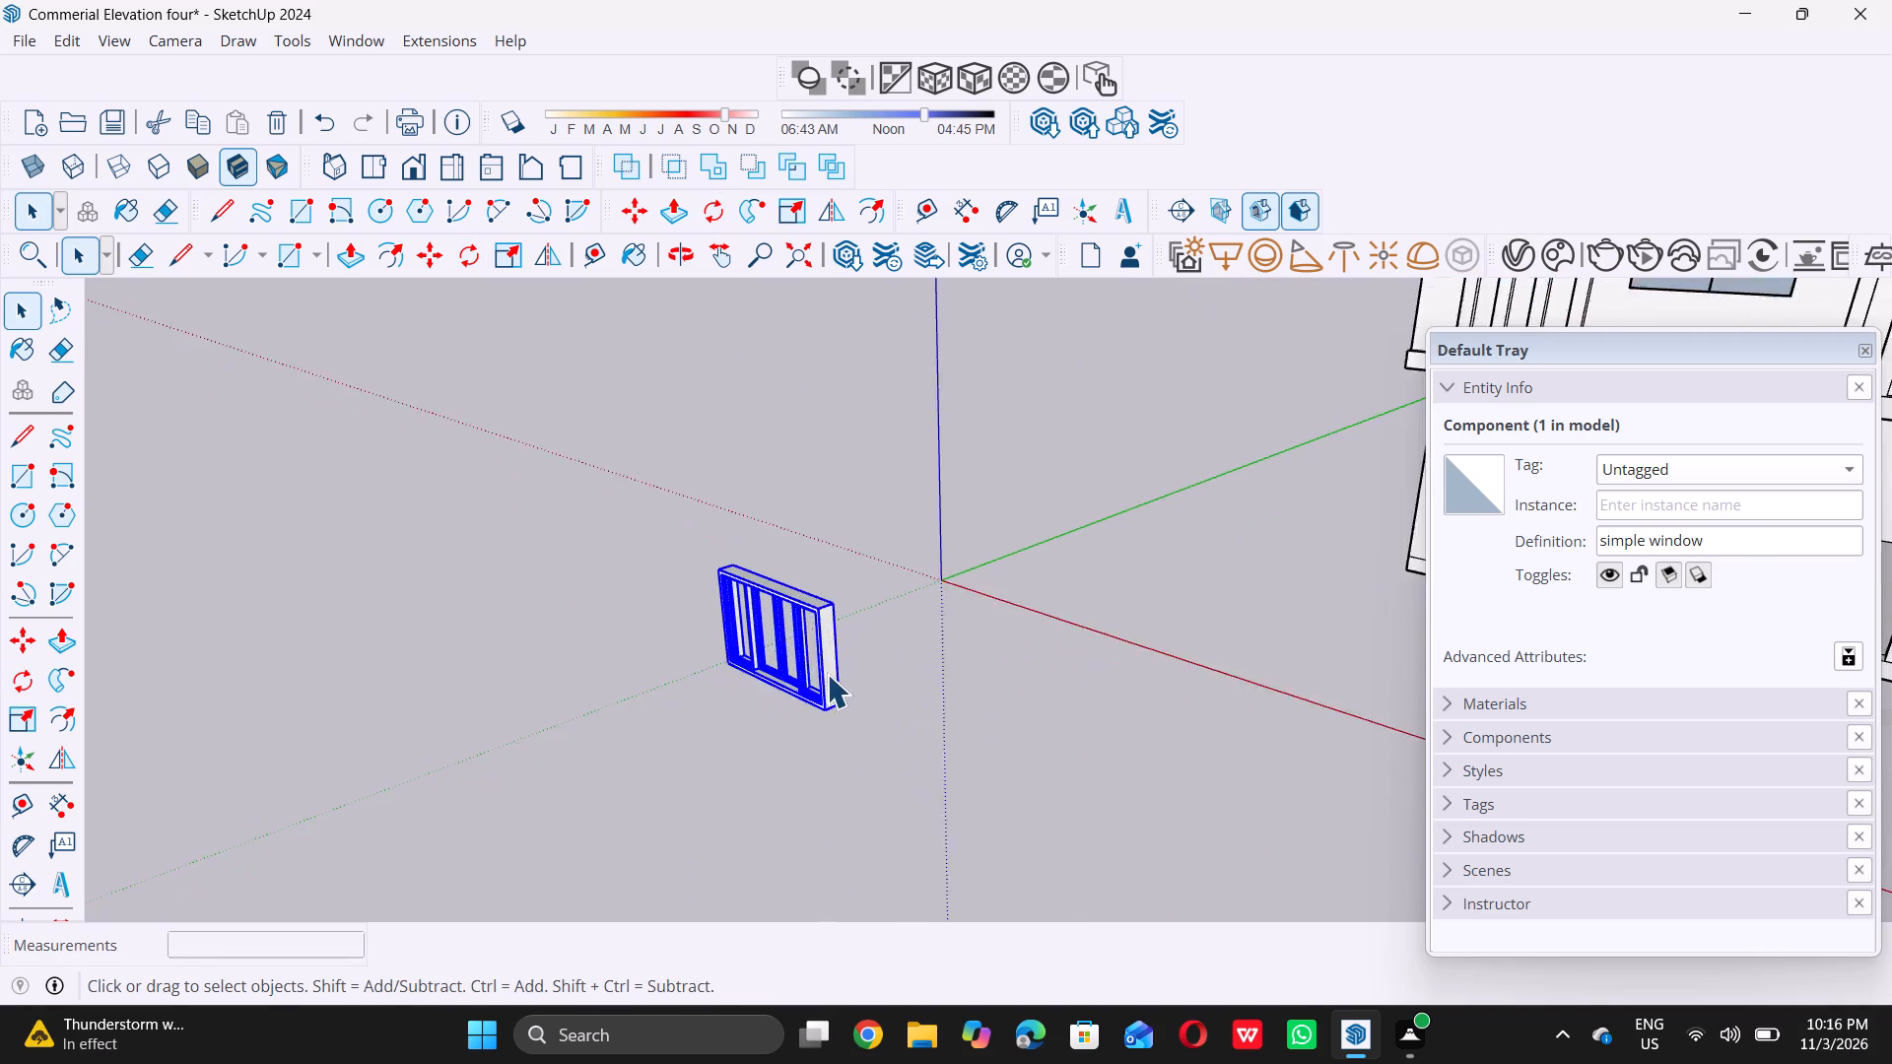
{"action": "scroll", "coordinate": [769, 685], "scroll_direction": "up", "scroll_amount": 6}
{"action": "scroll", "coordinate": [693, 638], "scroll_direction": "up", "scroll_amount": 2}
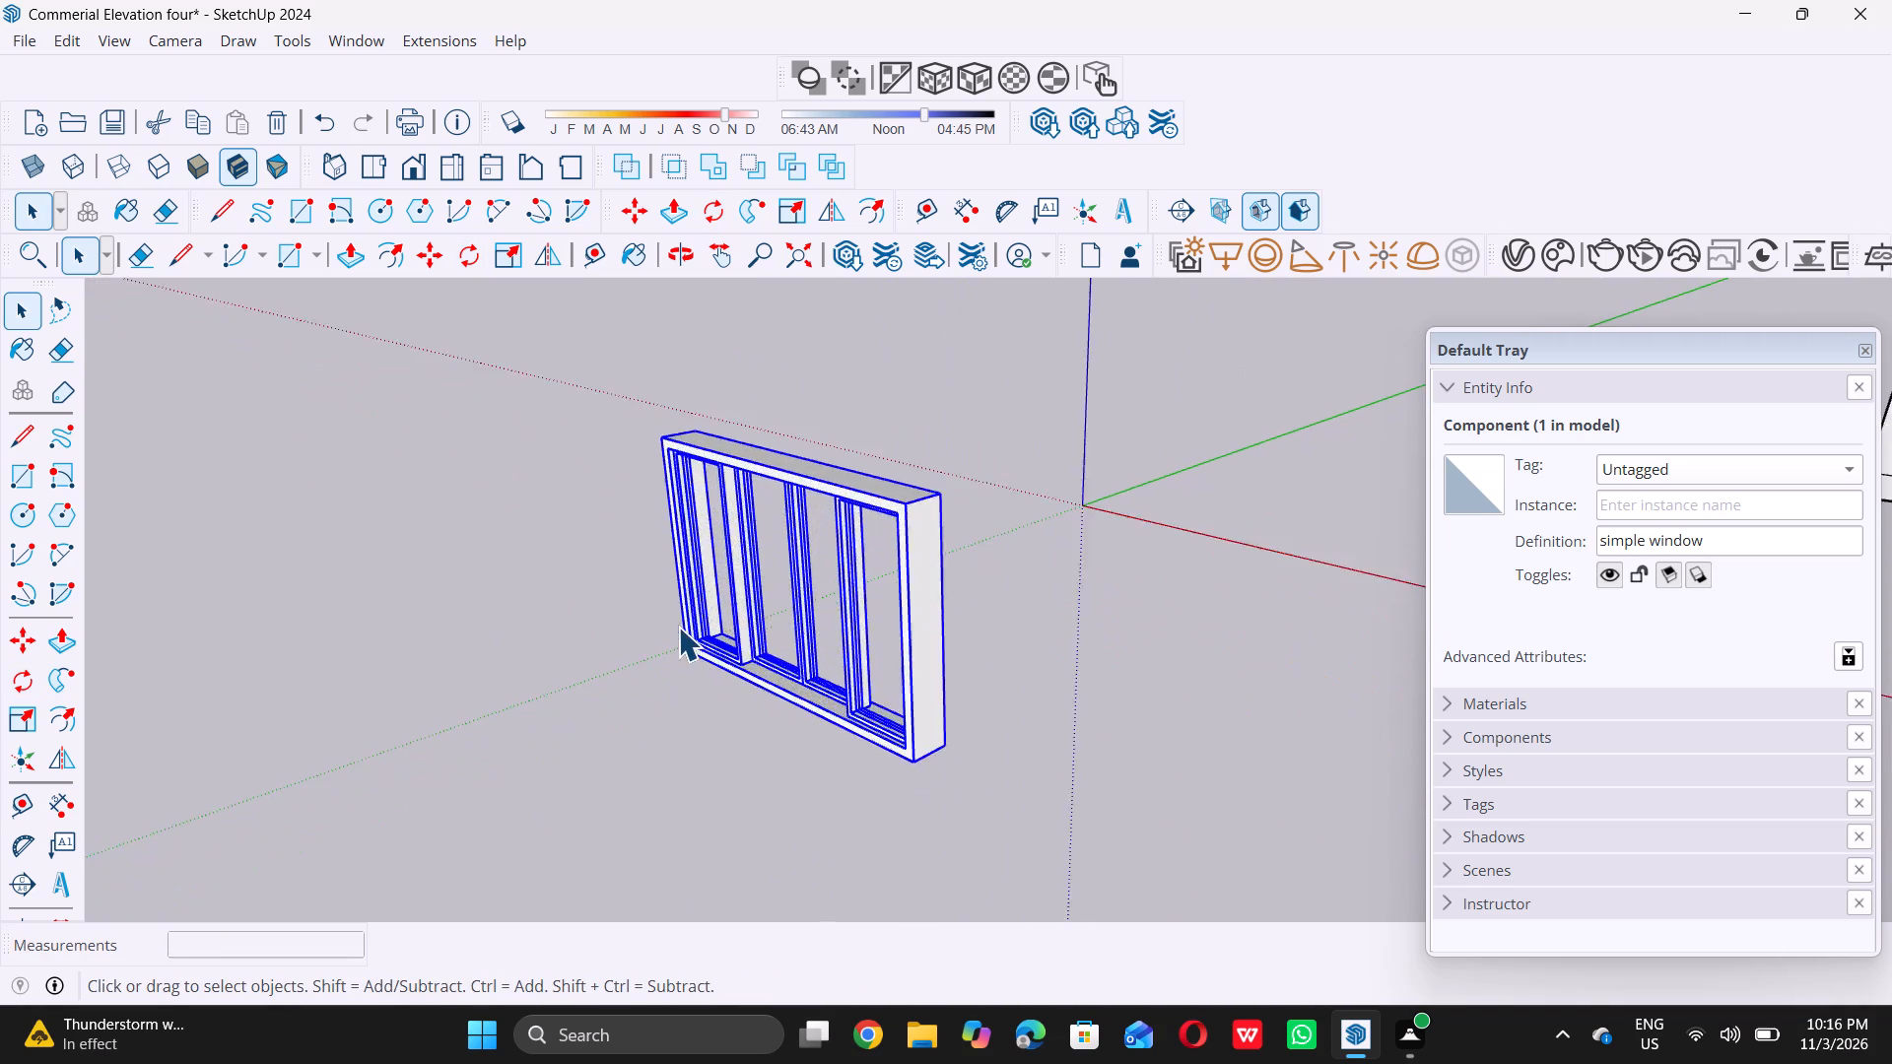
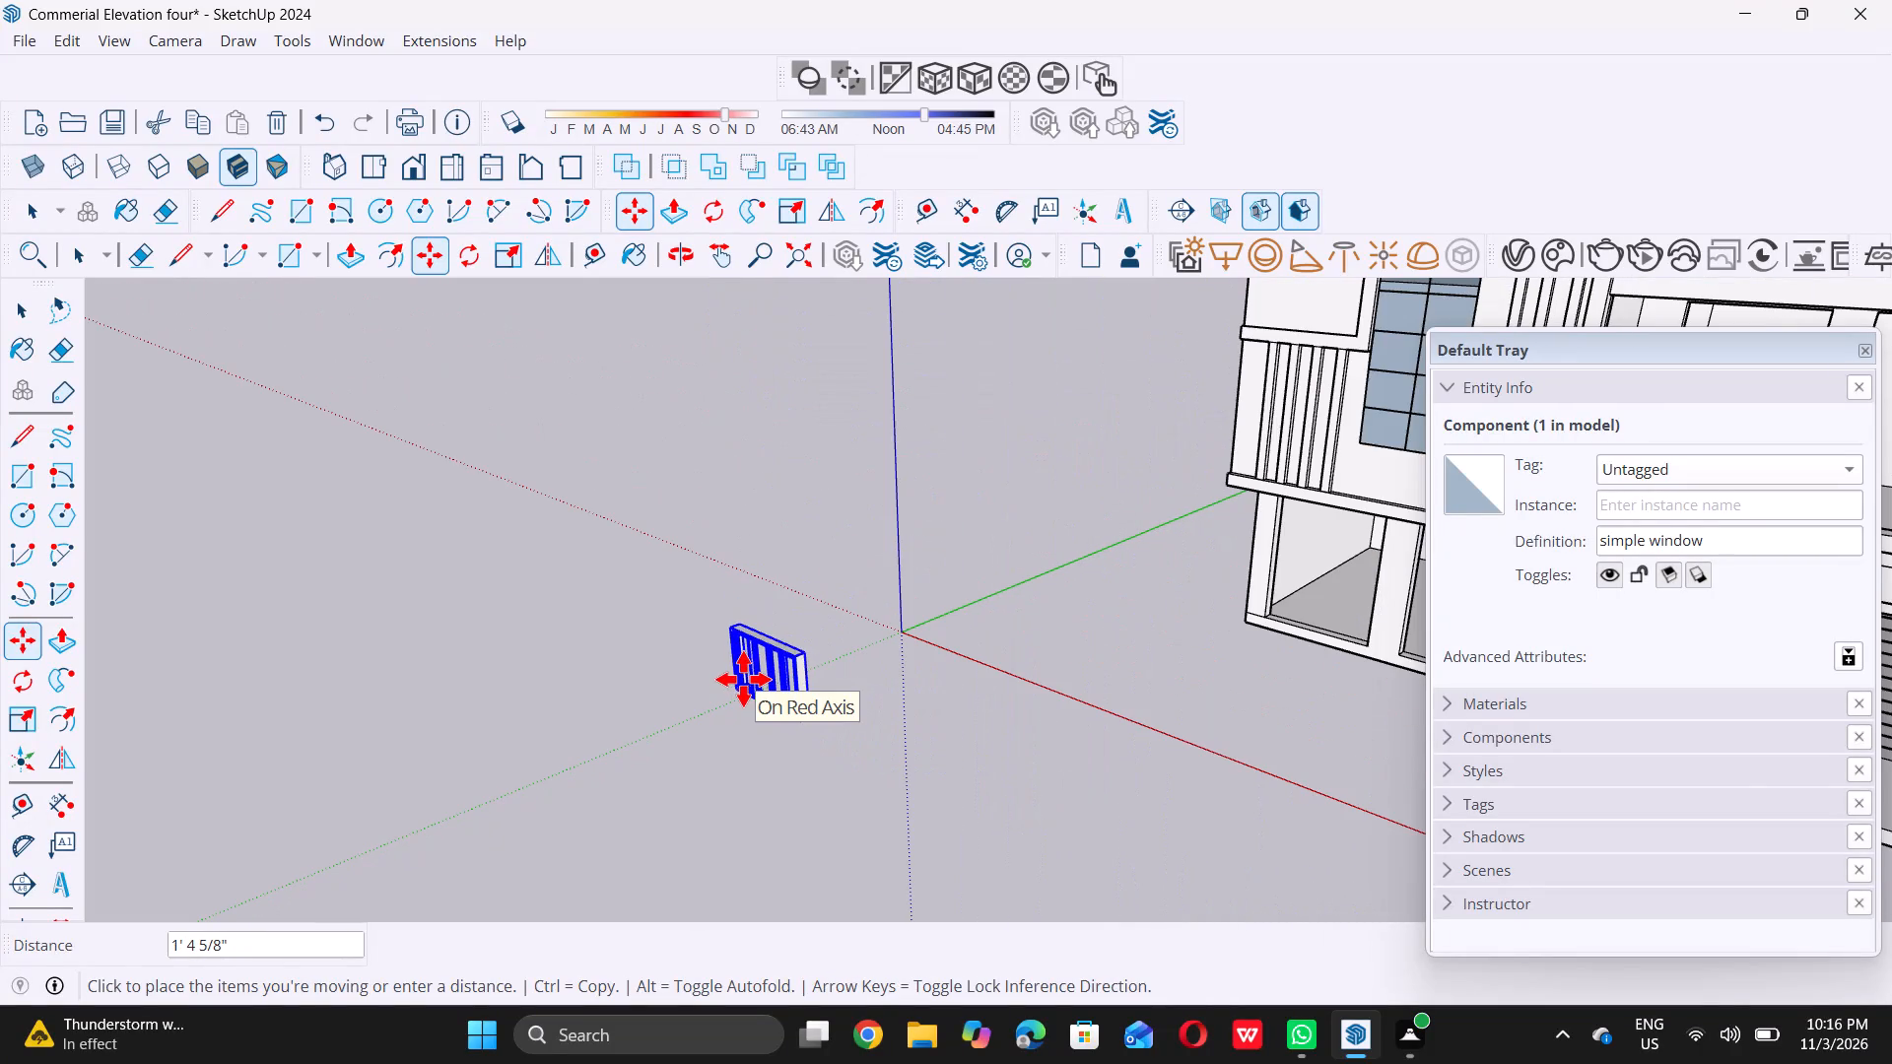
Move the four-panel window into the leftmost middle-floor opening, seating its lower corner at the midpoint of the jamb's depth.
{"action": "scroll", "coordinate": [743, 679], "scroll_direction": "down", "scroll_amount": 12}
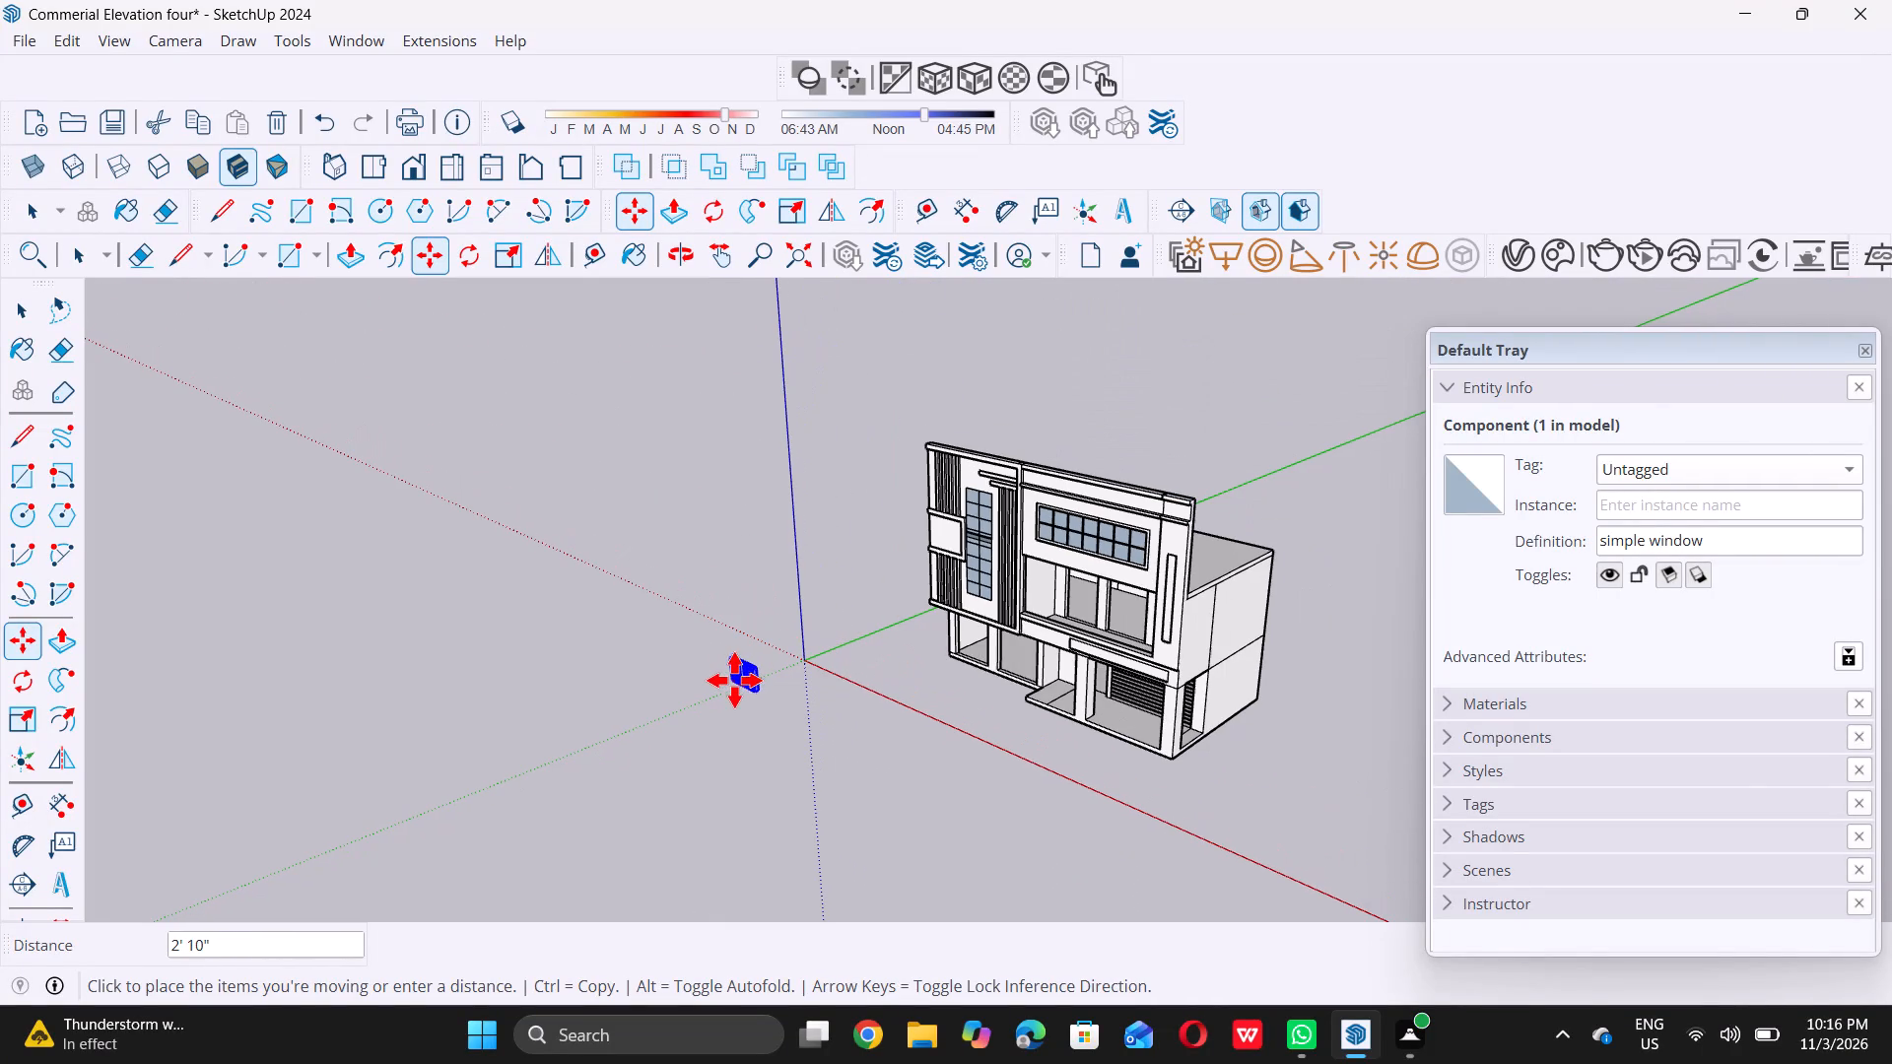
{"action": "scroll", "coordinate": [1067, 616], "scroll_direction": "up", "scroll_amount": 9}
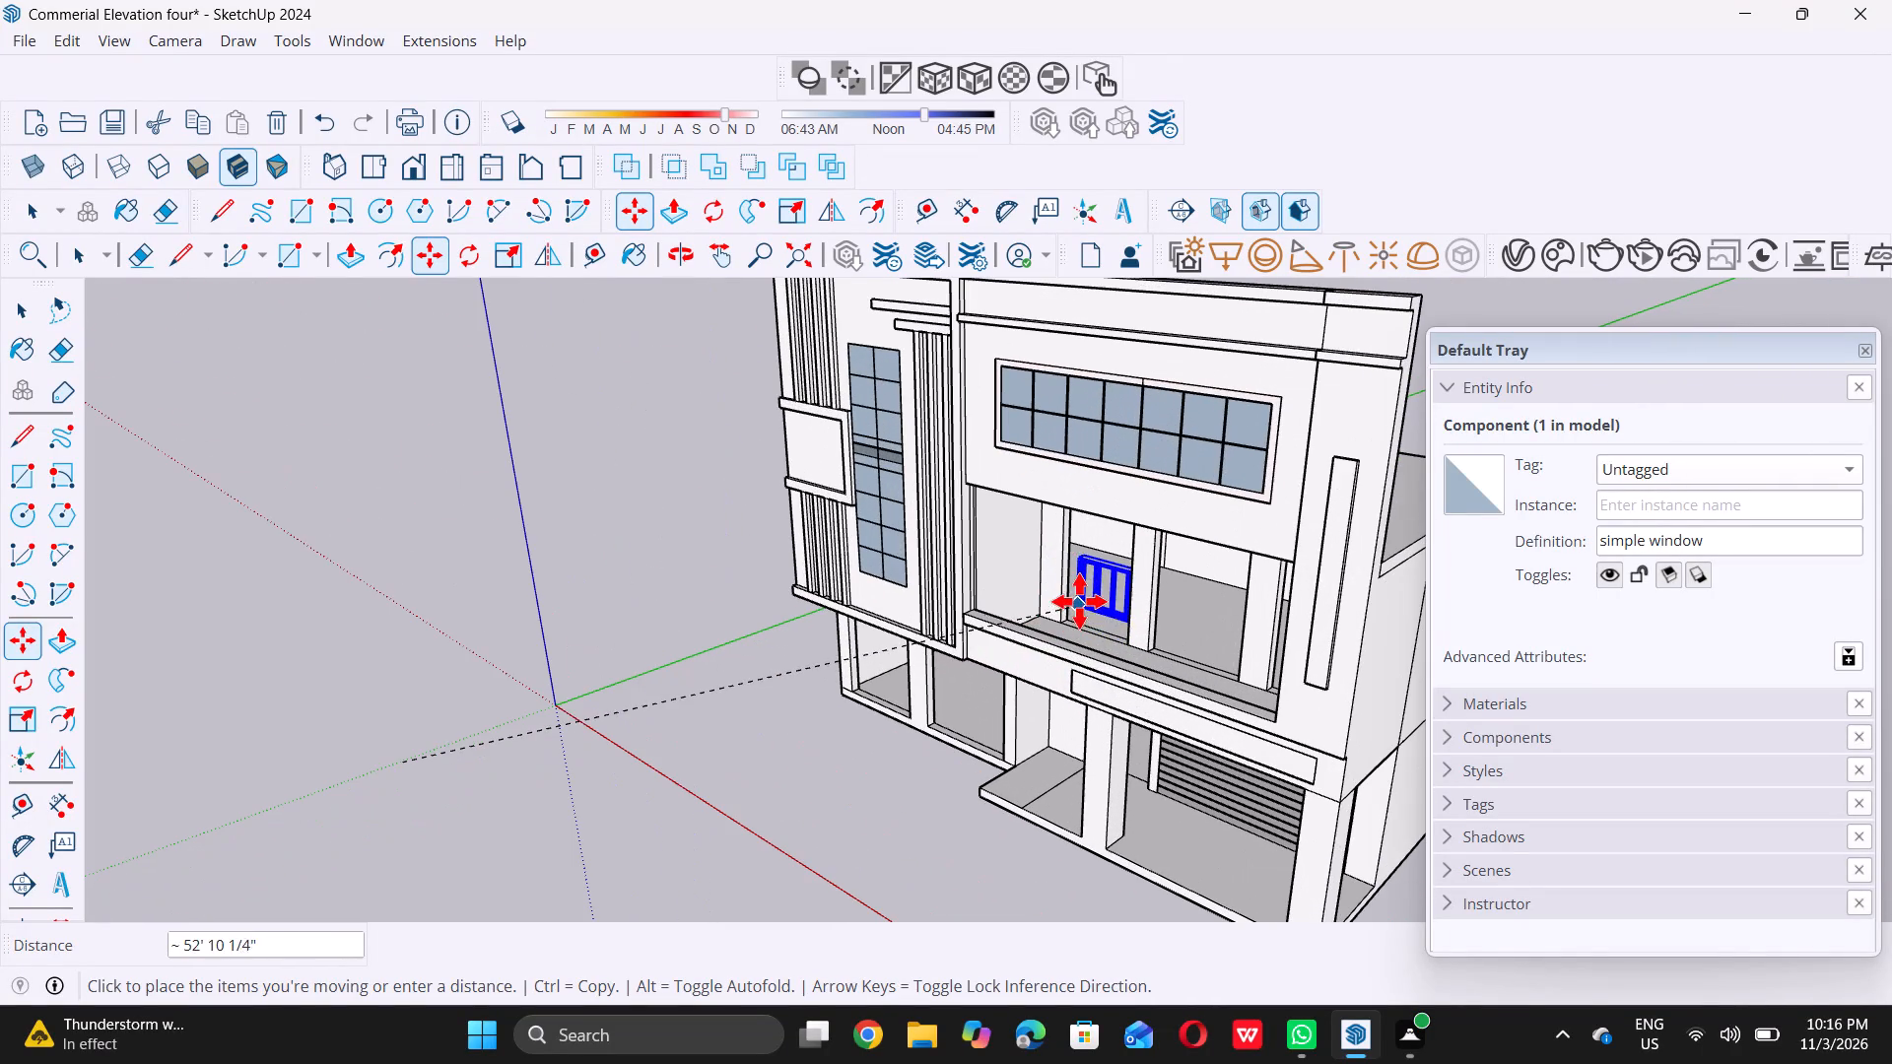
{"action": "scroll", "coordinate": [1066, 611], "scroll_direction": "up", "scroll_amount": 17}
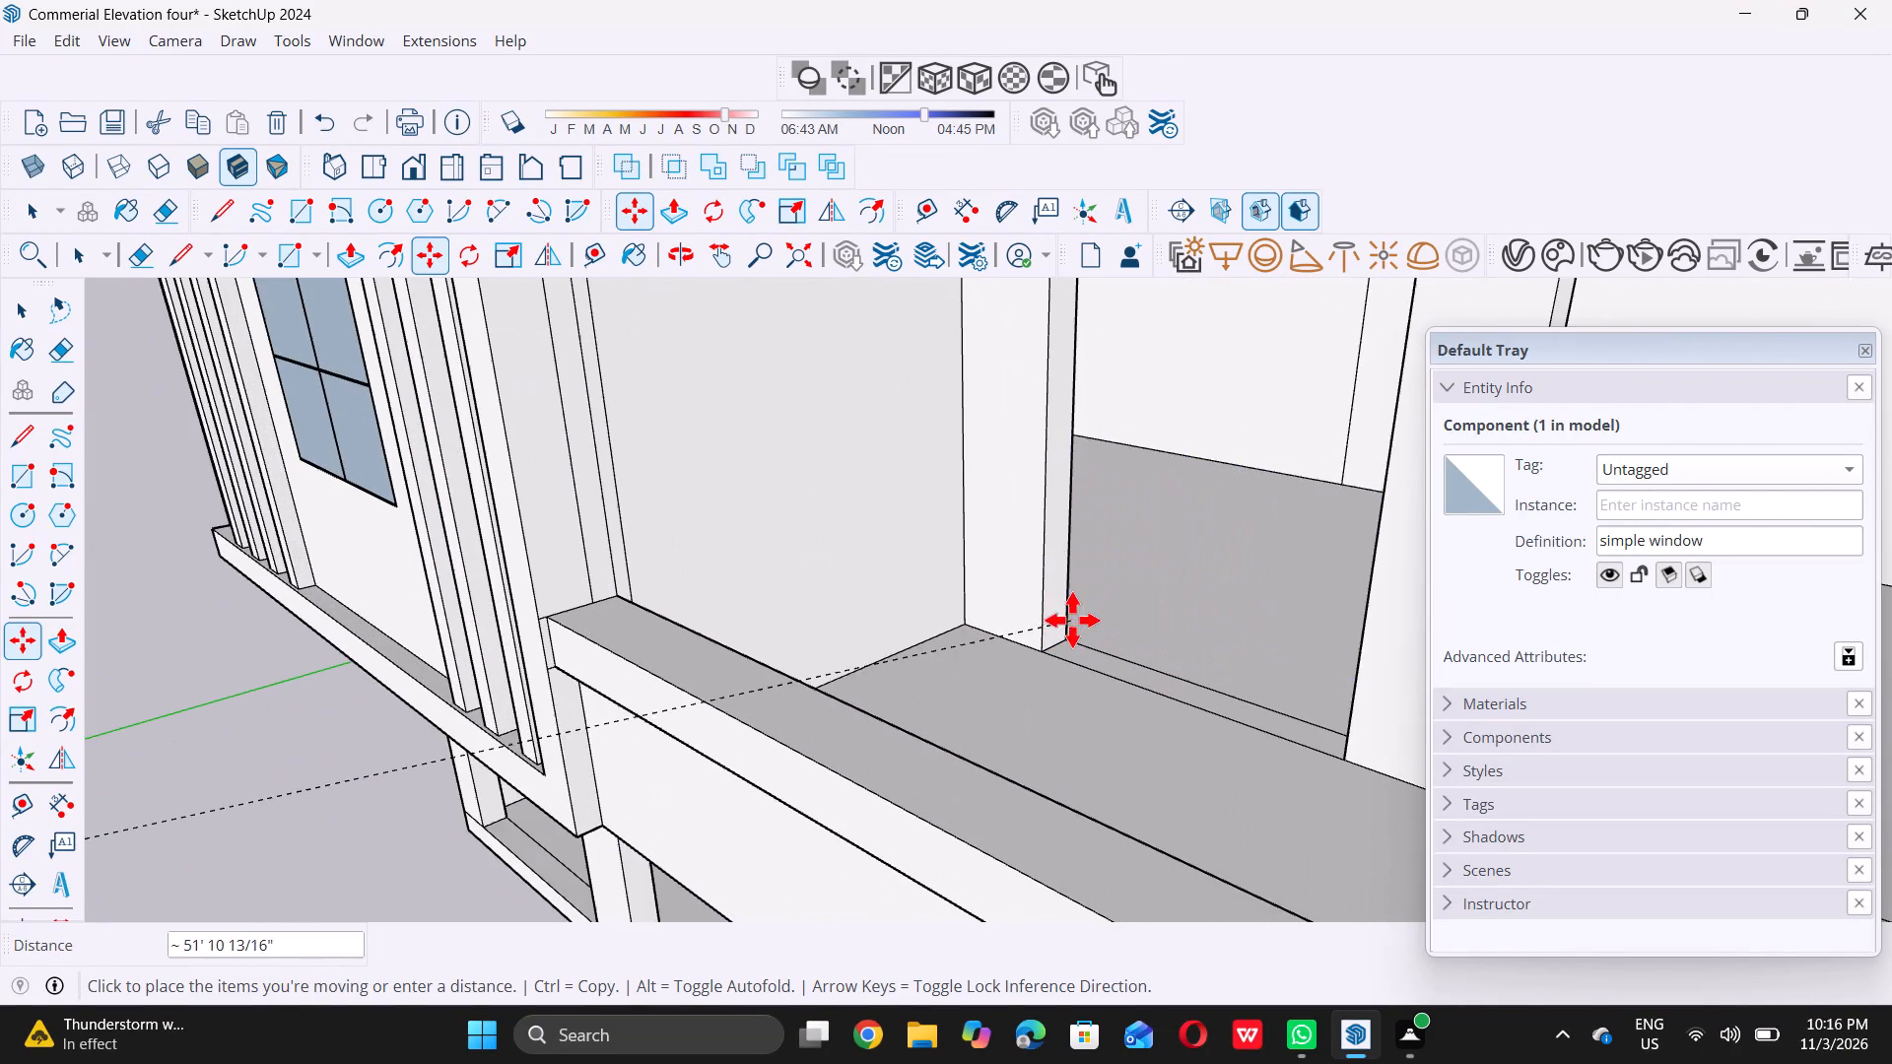
{"action": "scroll", "coordinate": [1058, 644], "scroll_direction": "up", "scroll_amount": 19}
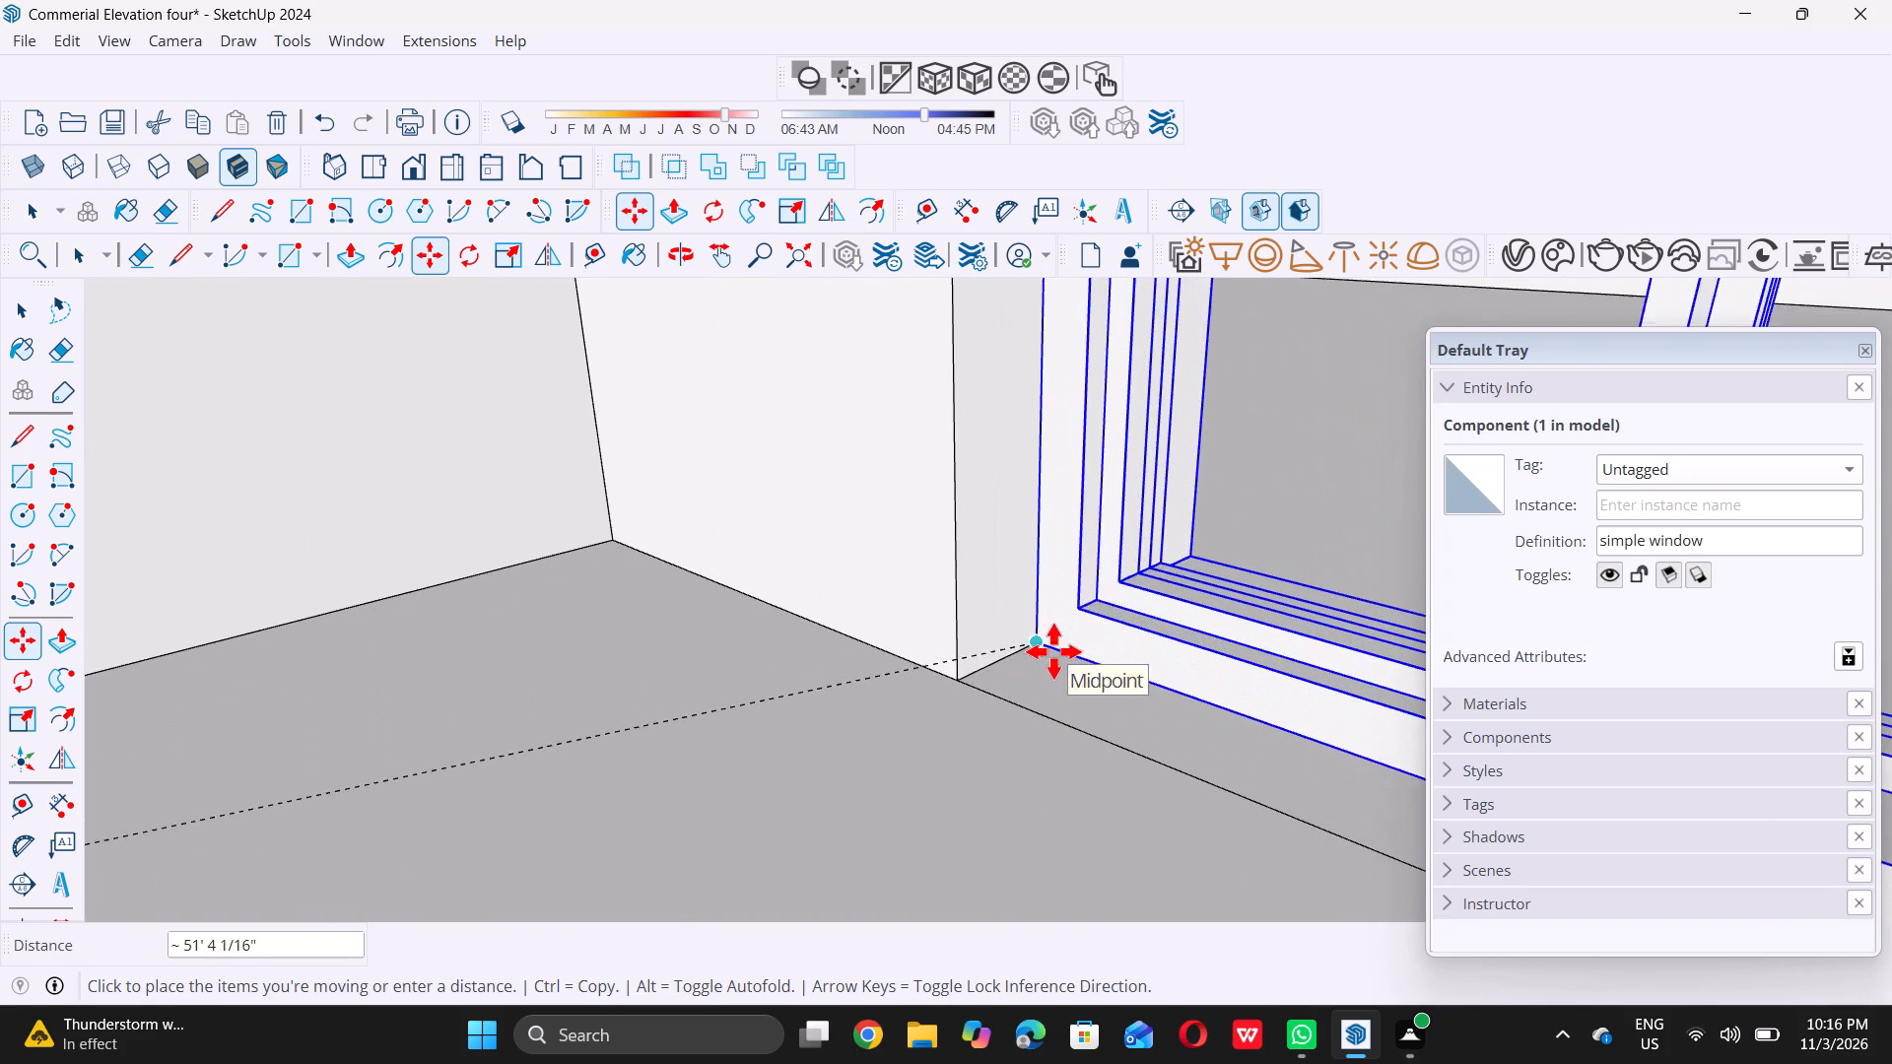
{"action": "triple_click", "coordinate": [1030, 643]}
{"action": "left_click", "coordinate": [1030, 643]}
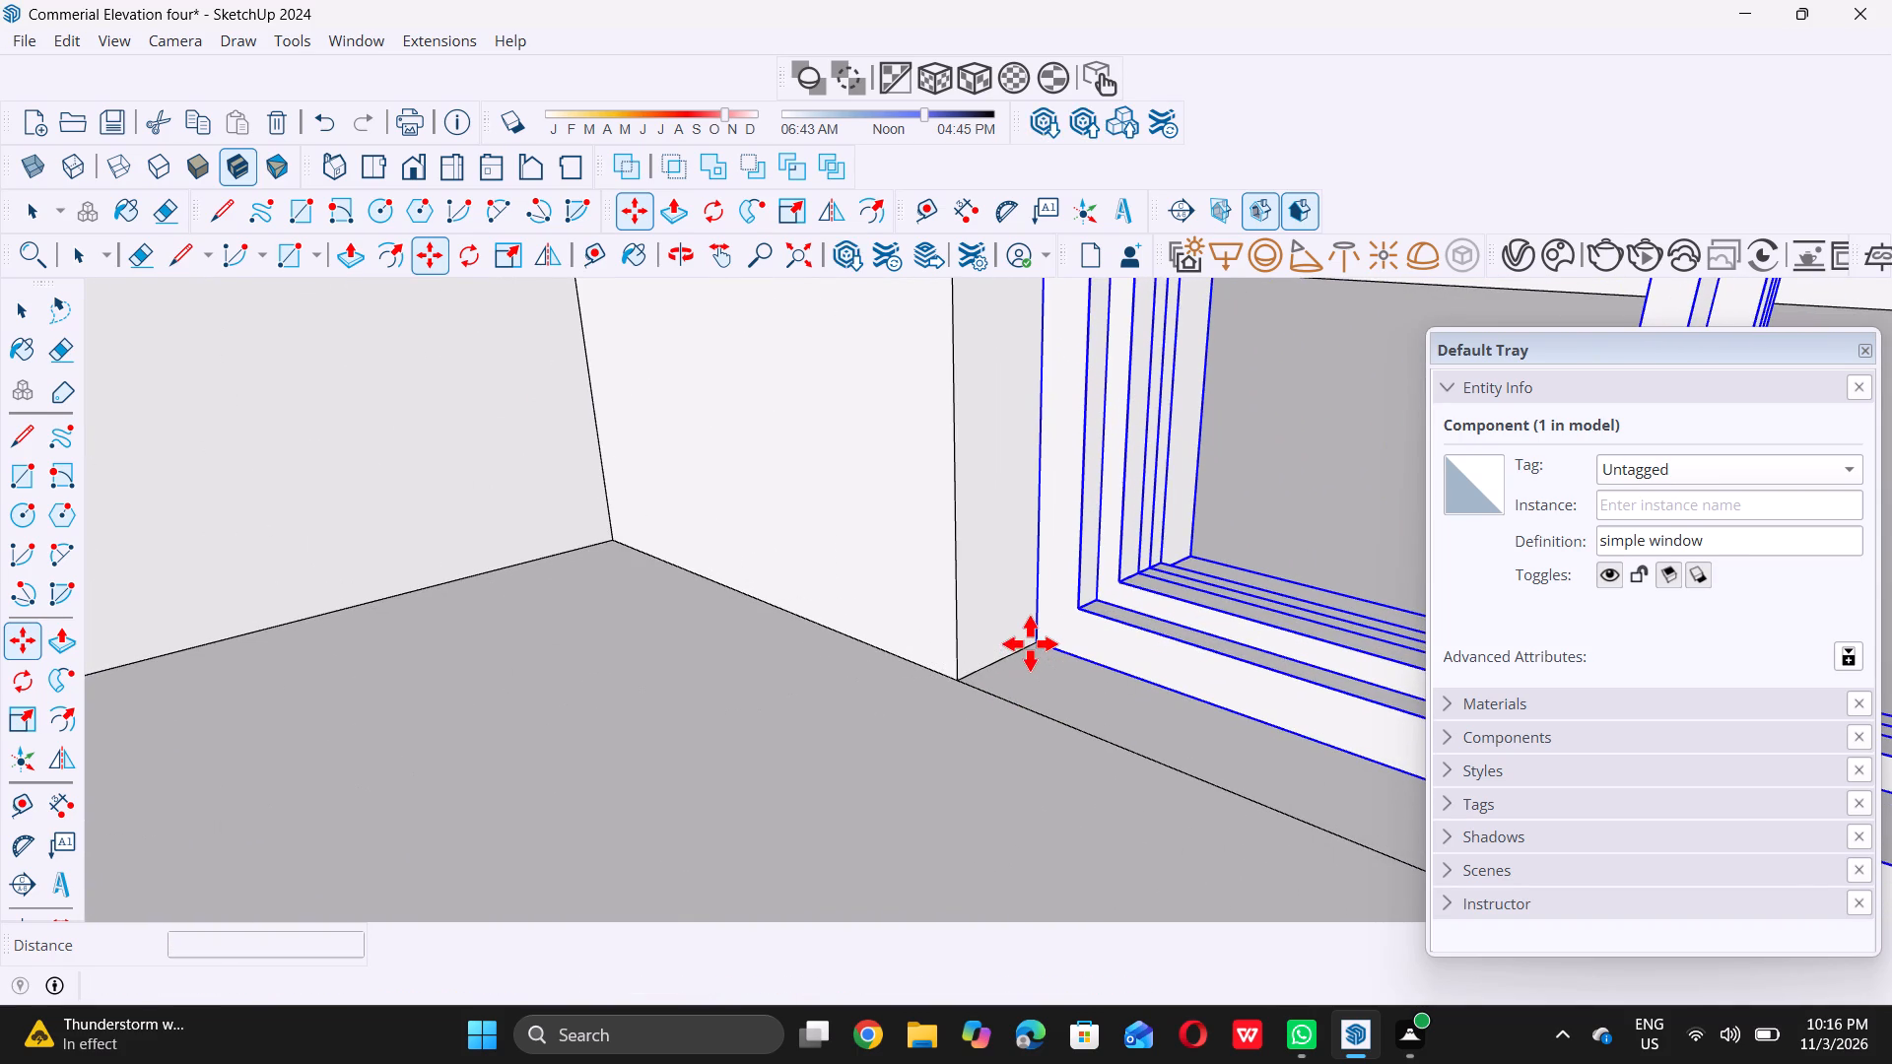
{"action": "key", "text": "space"}
Scale the window's width by about 1.01 to meet the far jamb of the leftmost middle-floor opening.
{"action": "scroll", "coordinate": [1021, 650], "scroll_direction": "down", "scroll_amount": 12}
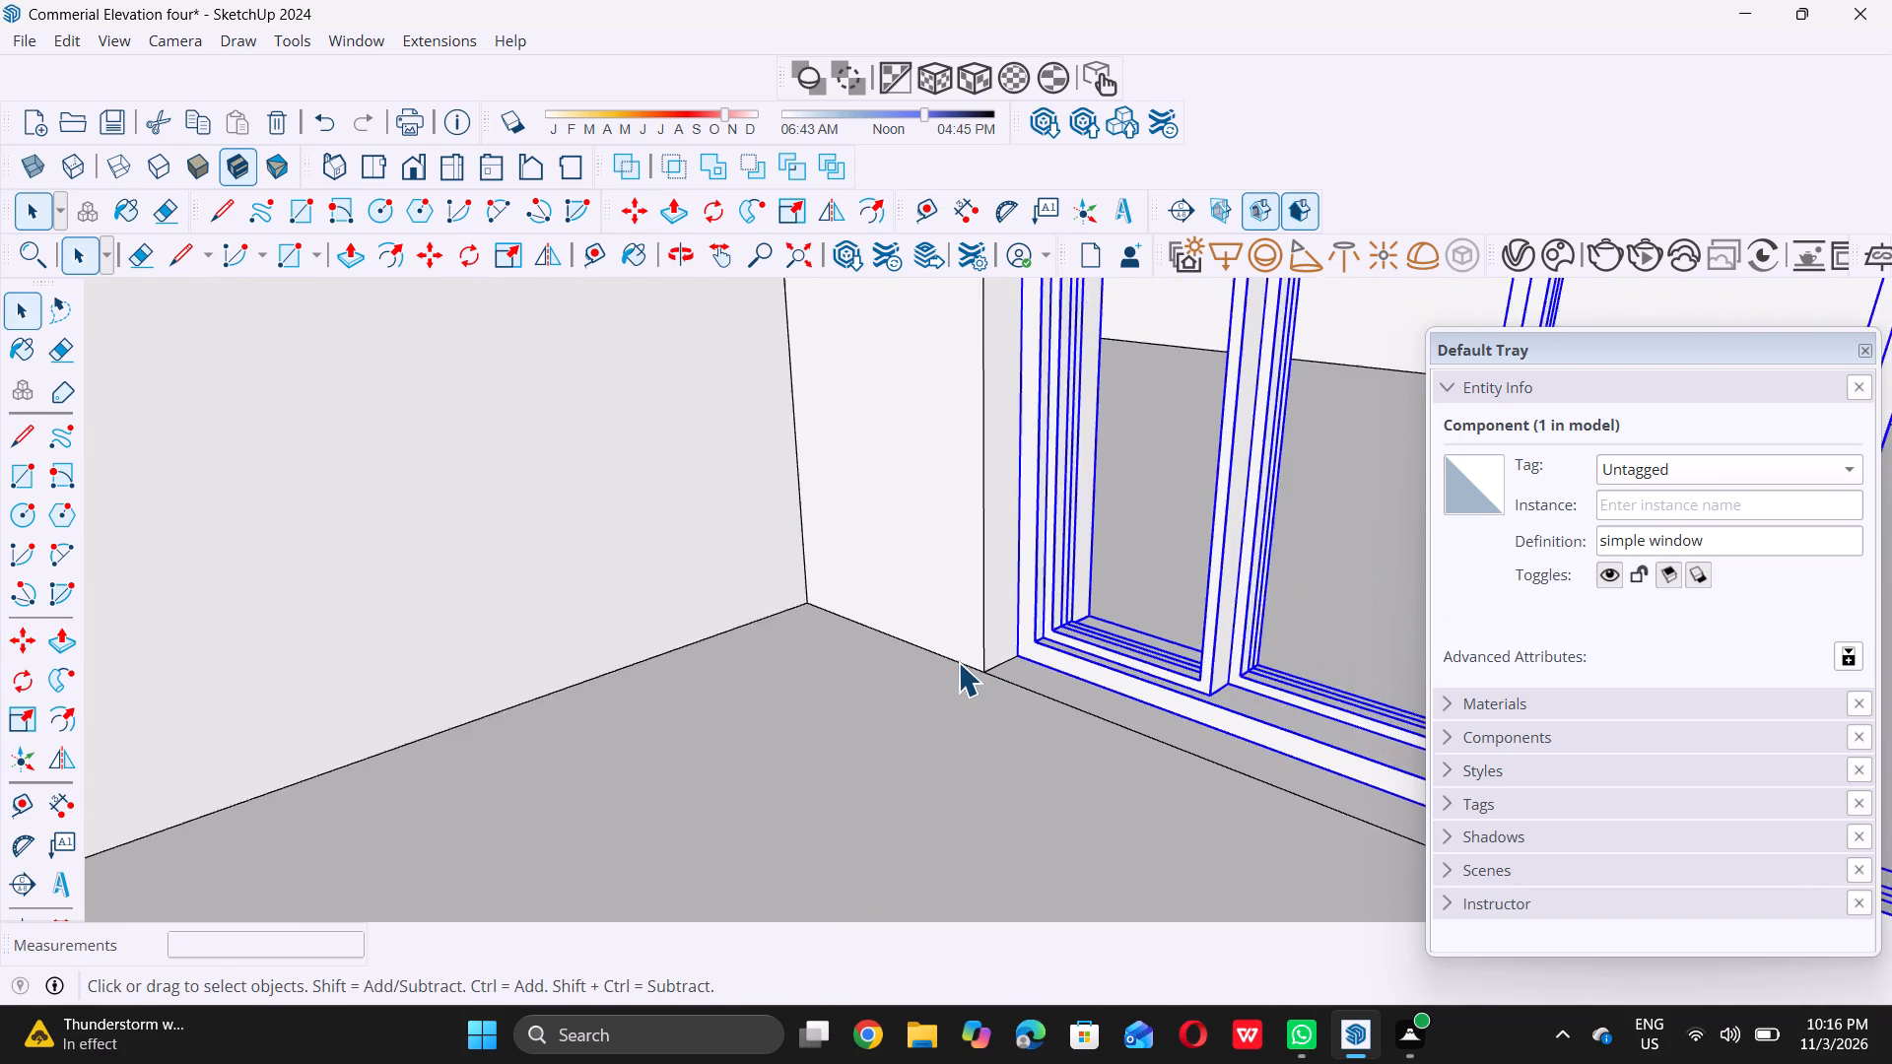
{"action": "scroll", "coordinate": [958, 662], "scroll_direction": "down", "scroll_amount": 15}
{"action": "middle_click_drag", "start_coordinate": [961, 685], "coordinate": [1192, 632]}
{"action": "scroll", "coordinate": [1166, 585], "scroll_direction": "up", "scroll_amount": 11}
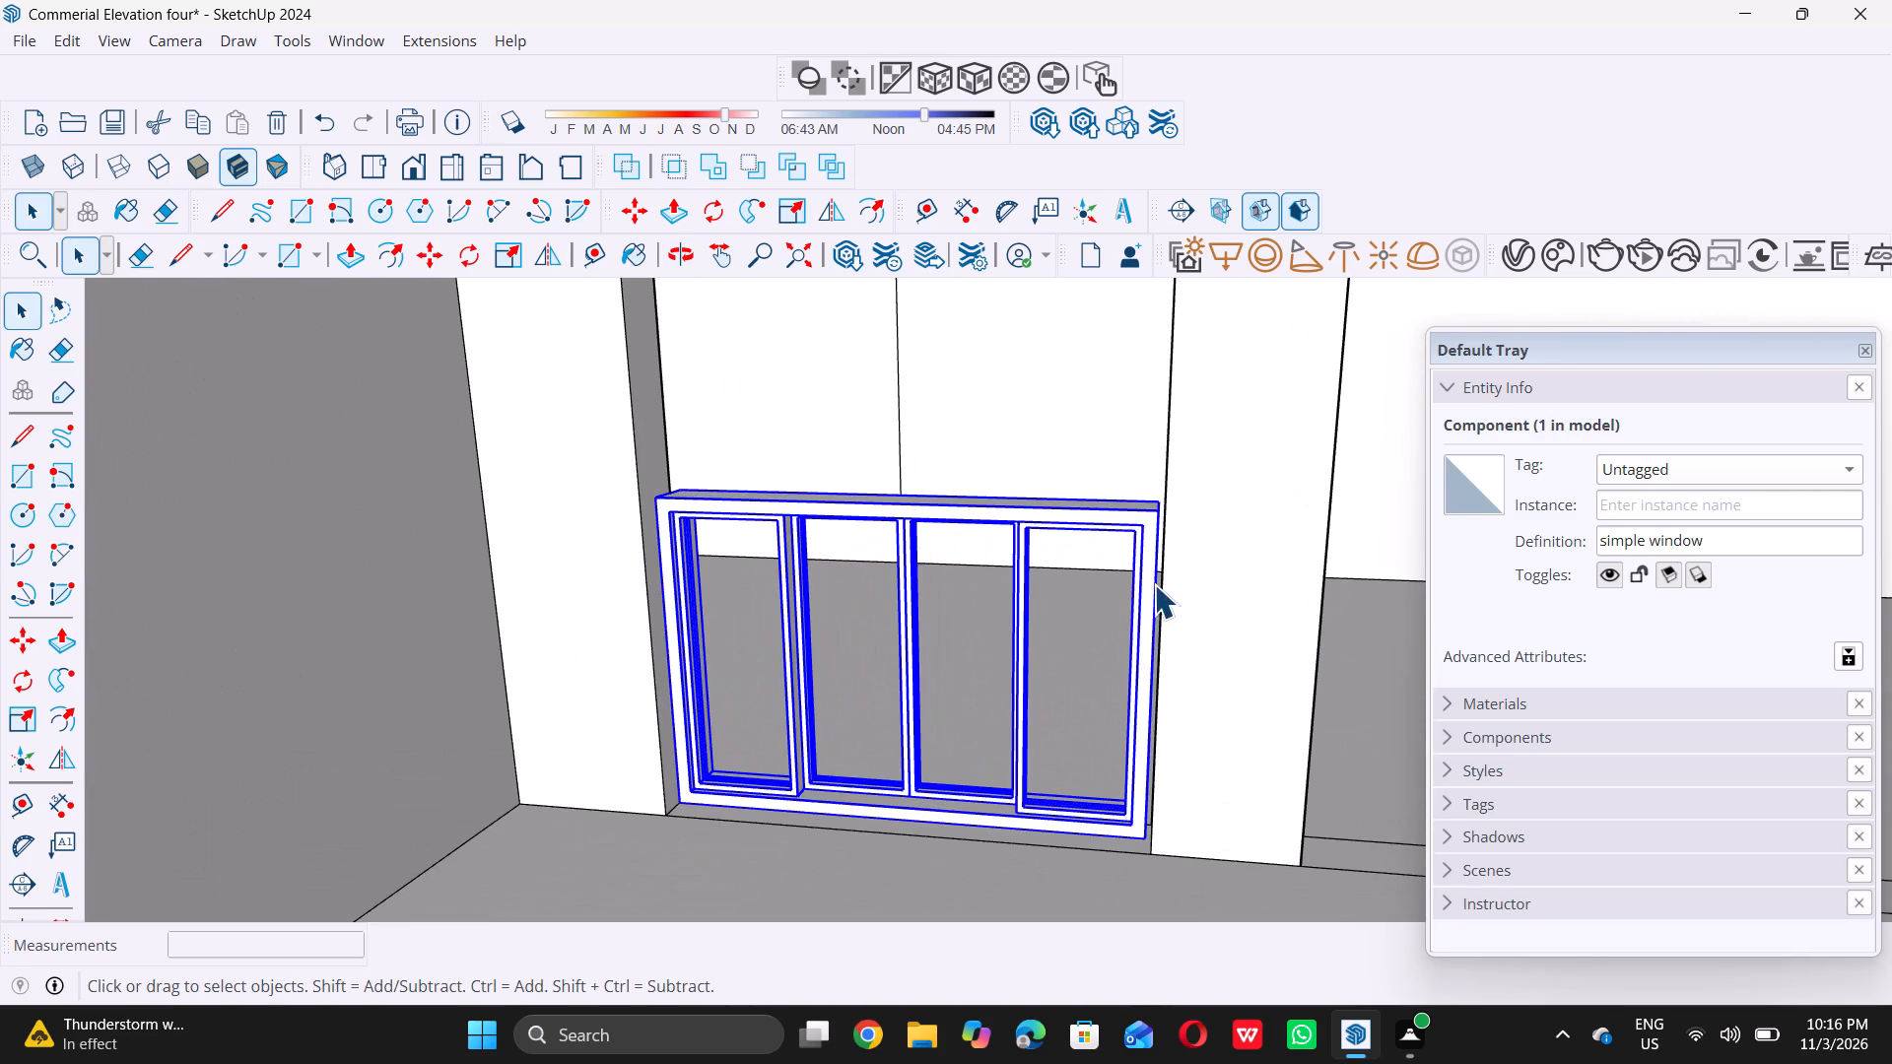
{"action": "scroll", "coordinate": [1156, 596], "scroll_direction": "up", "scroll_amount": 4}
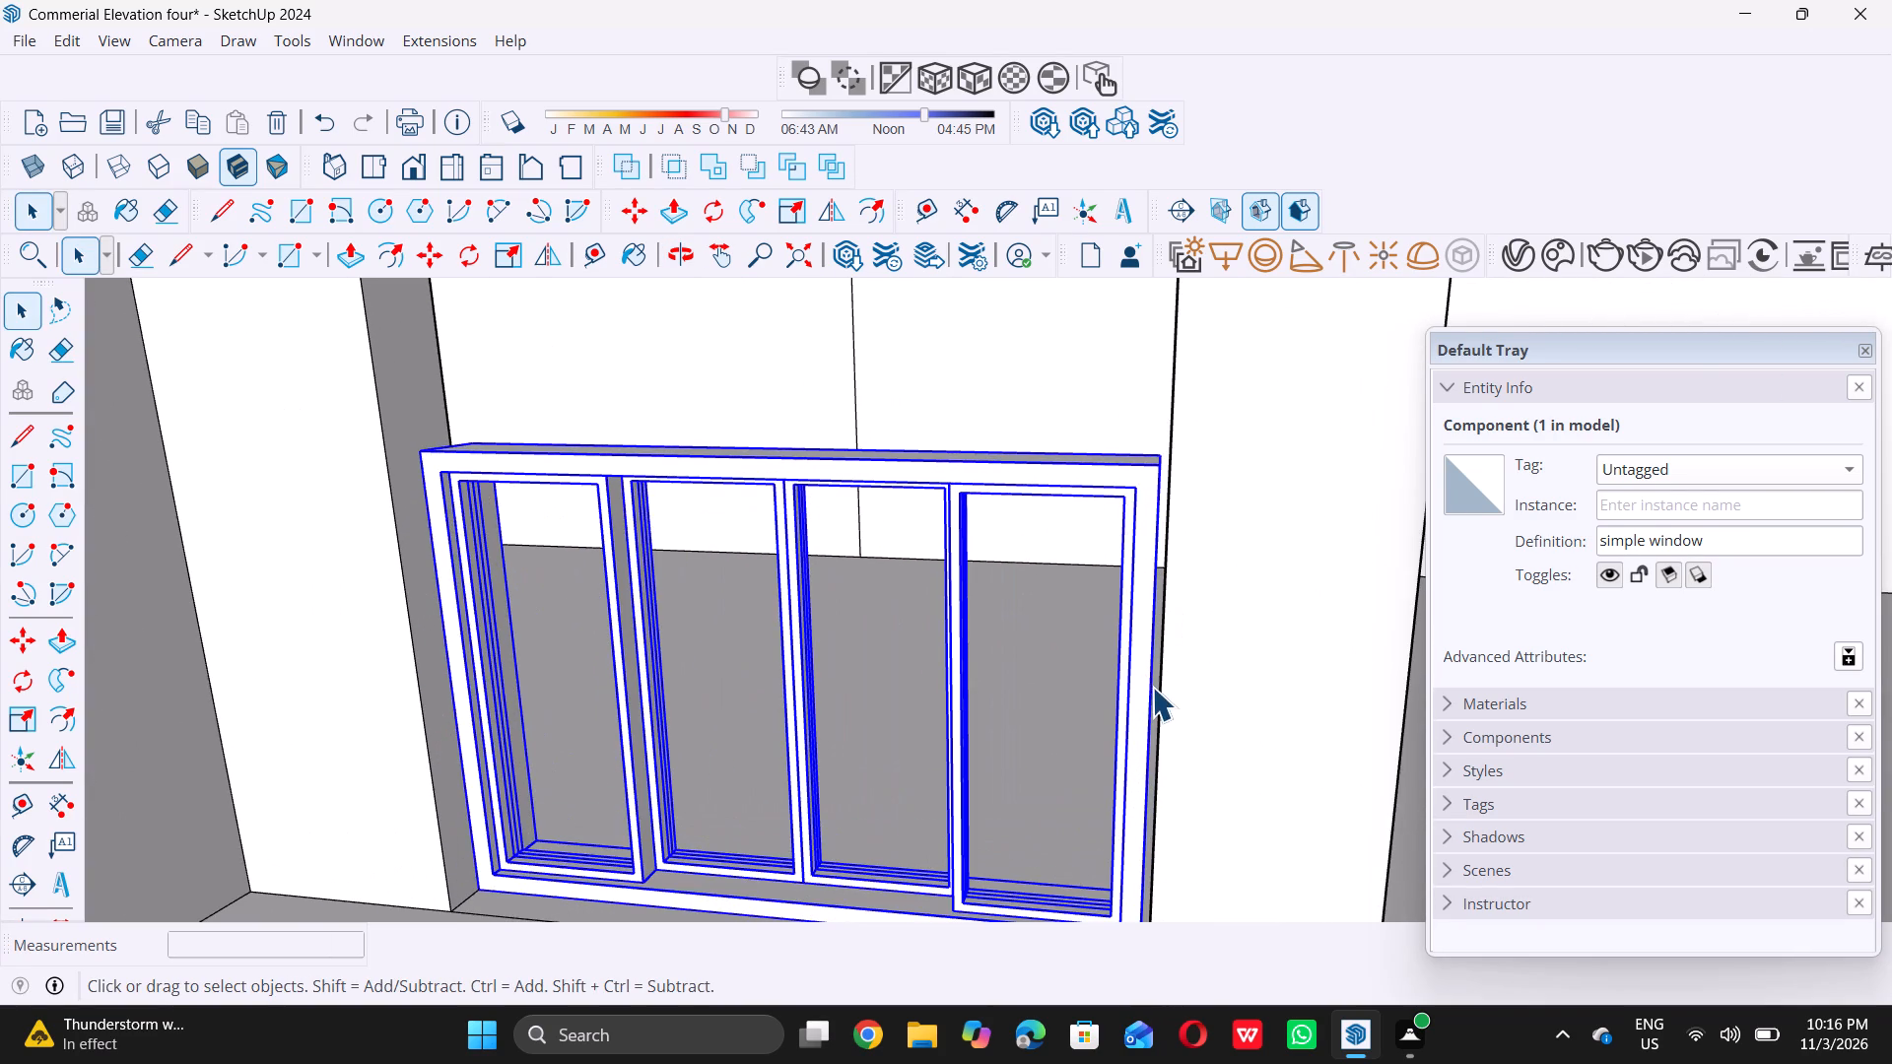
{"action": "key", "text": "s"}
{"action": "scroll", "coordinate": [1149, 665], "scroll_direction": "up", "scroll_amount": 3}
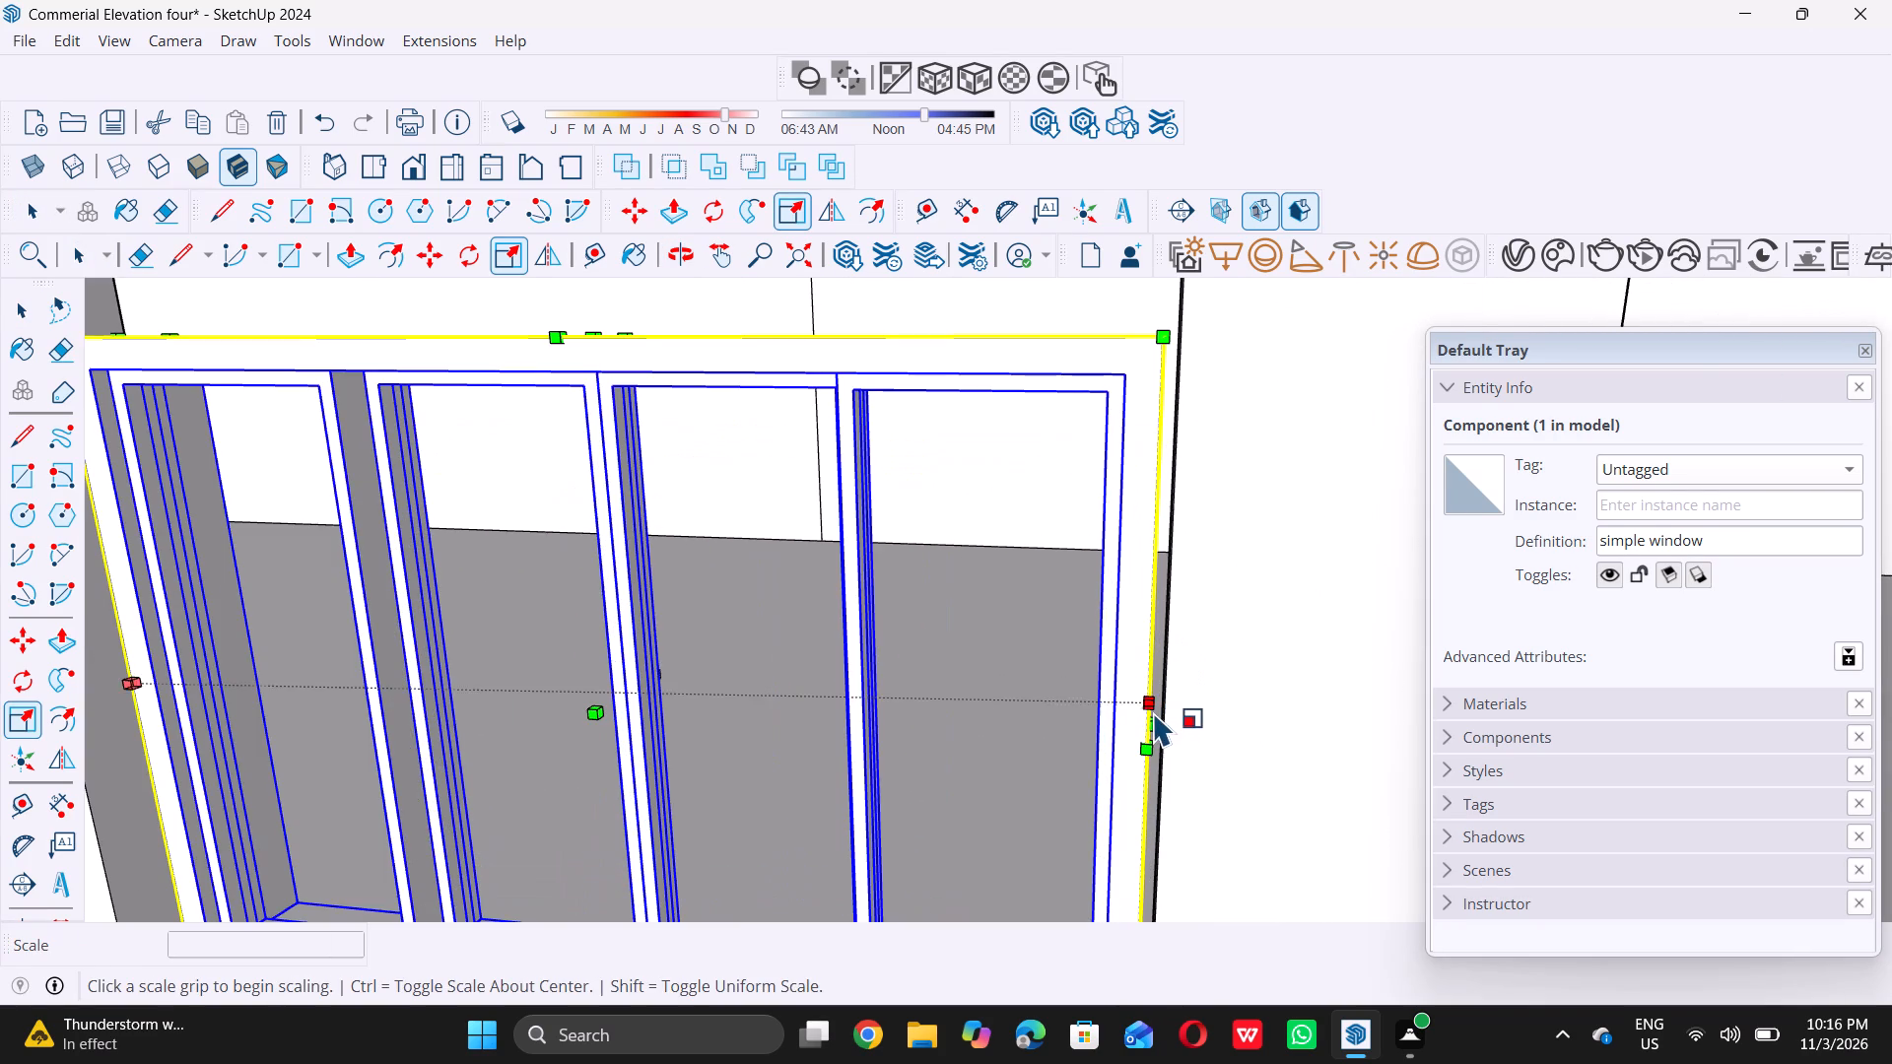
{"action": "double_click", "coordinate": [1153, 720]}
{"action": "triple_click", "coordinate": [1164, 719]}
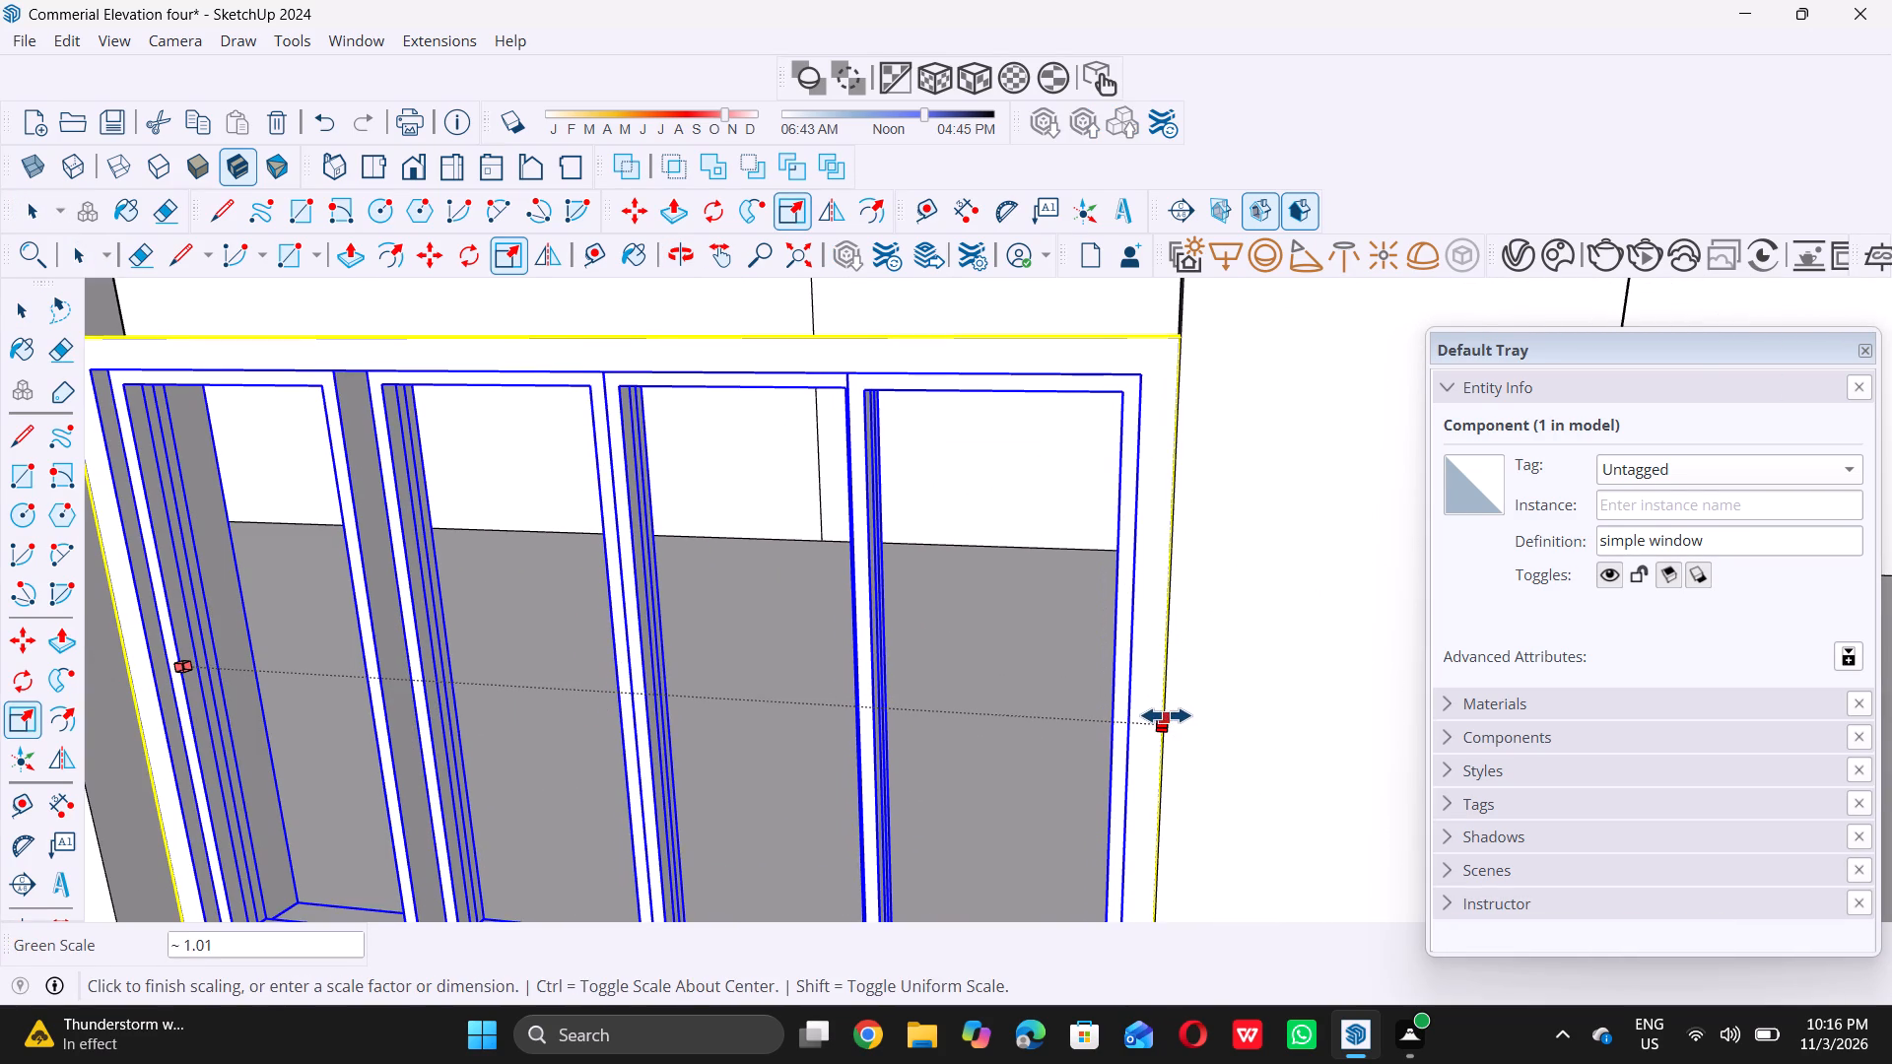
Scale the window's height by about 2.82 from its base to reach the head of the opening.
{"action": "scroll", "coordinate": [1159, 721], "scroll_direction": "down", "scroll_amount": 16}
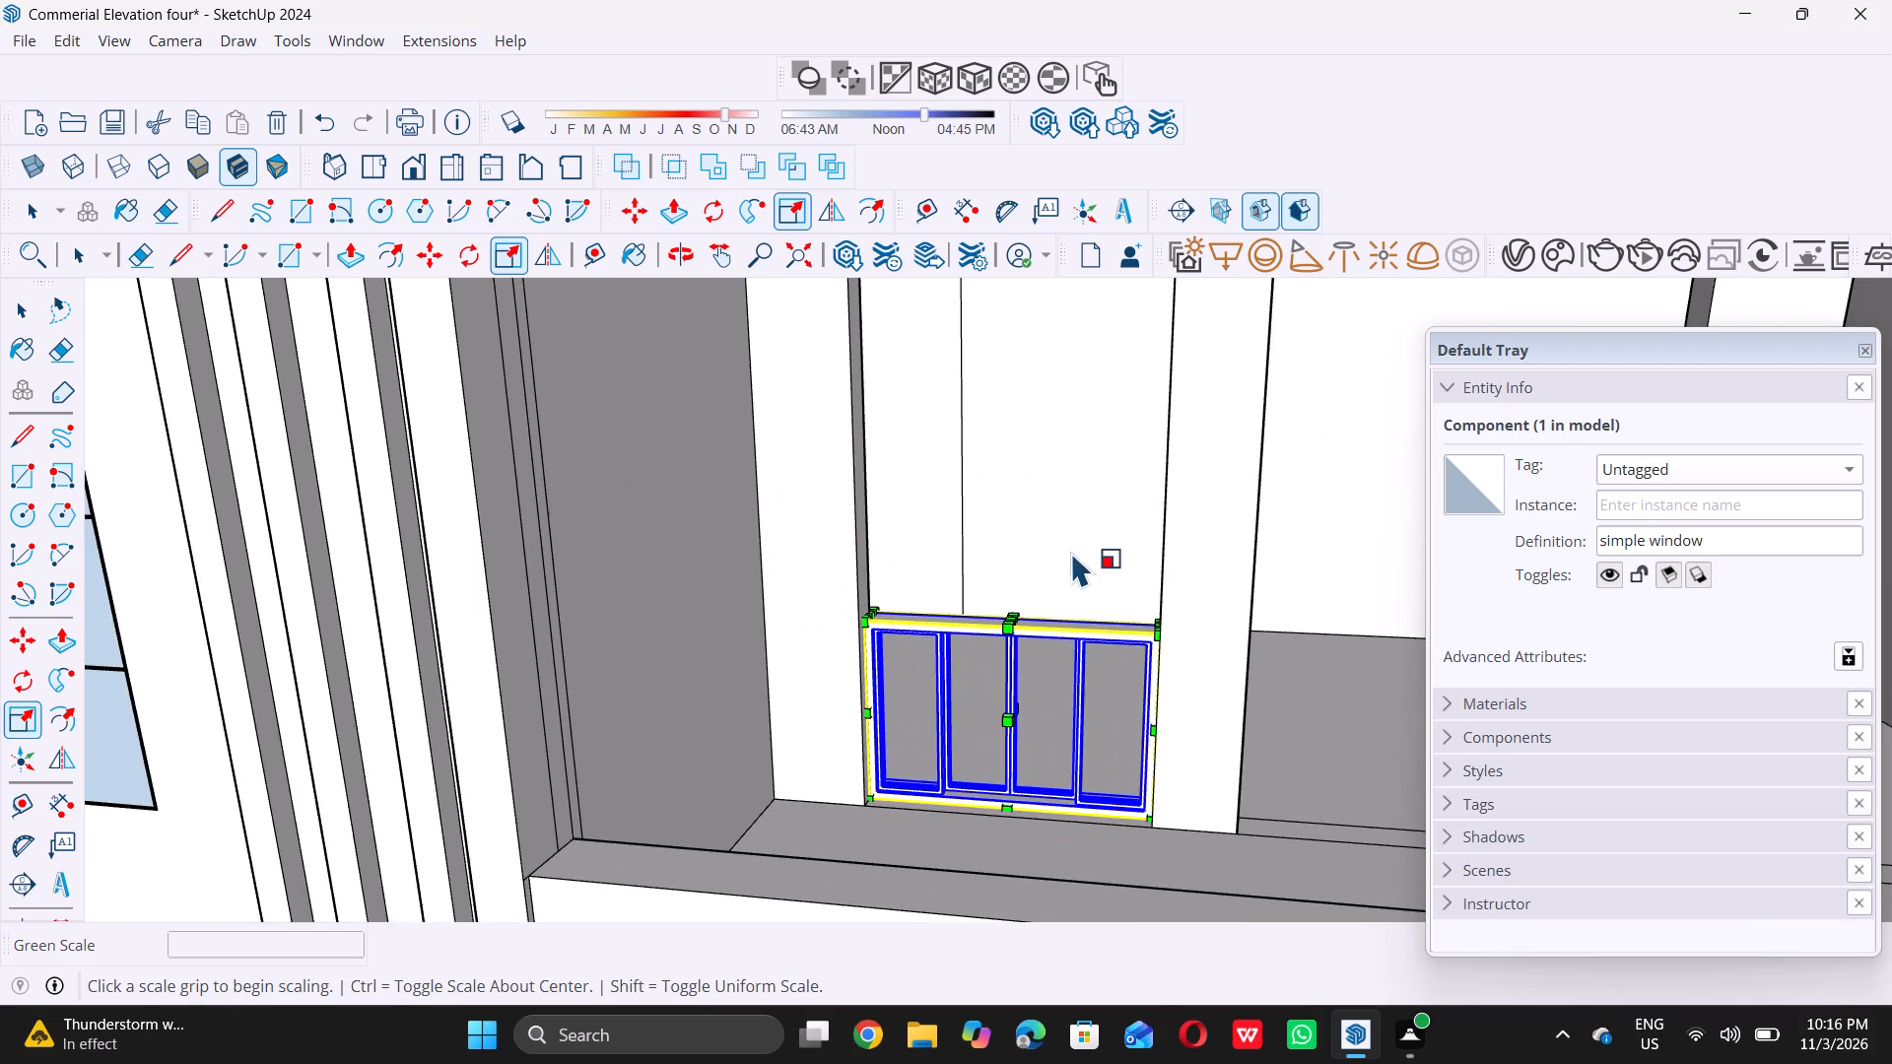
{"action": "middle_click_drag", "start_coordinate": [1079, 536], "coordinate": [980, 651]}
{"action": "middle_click", "coordinate": [980, 651]}
{"action": "scroll", "coordinate": [913, 720], "scroll_direction": "up", "scroll_amount": 10}
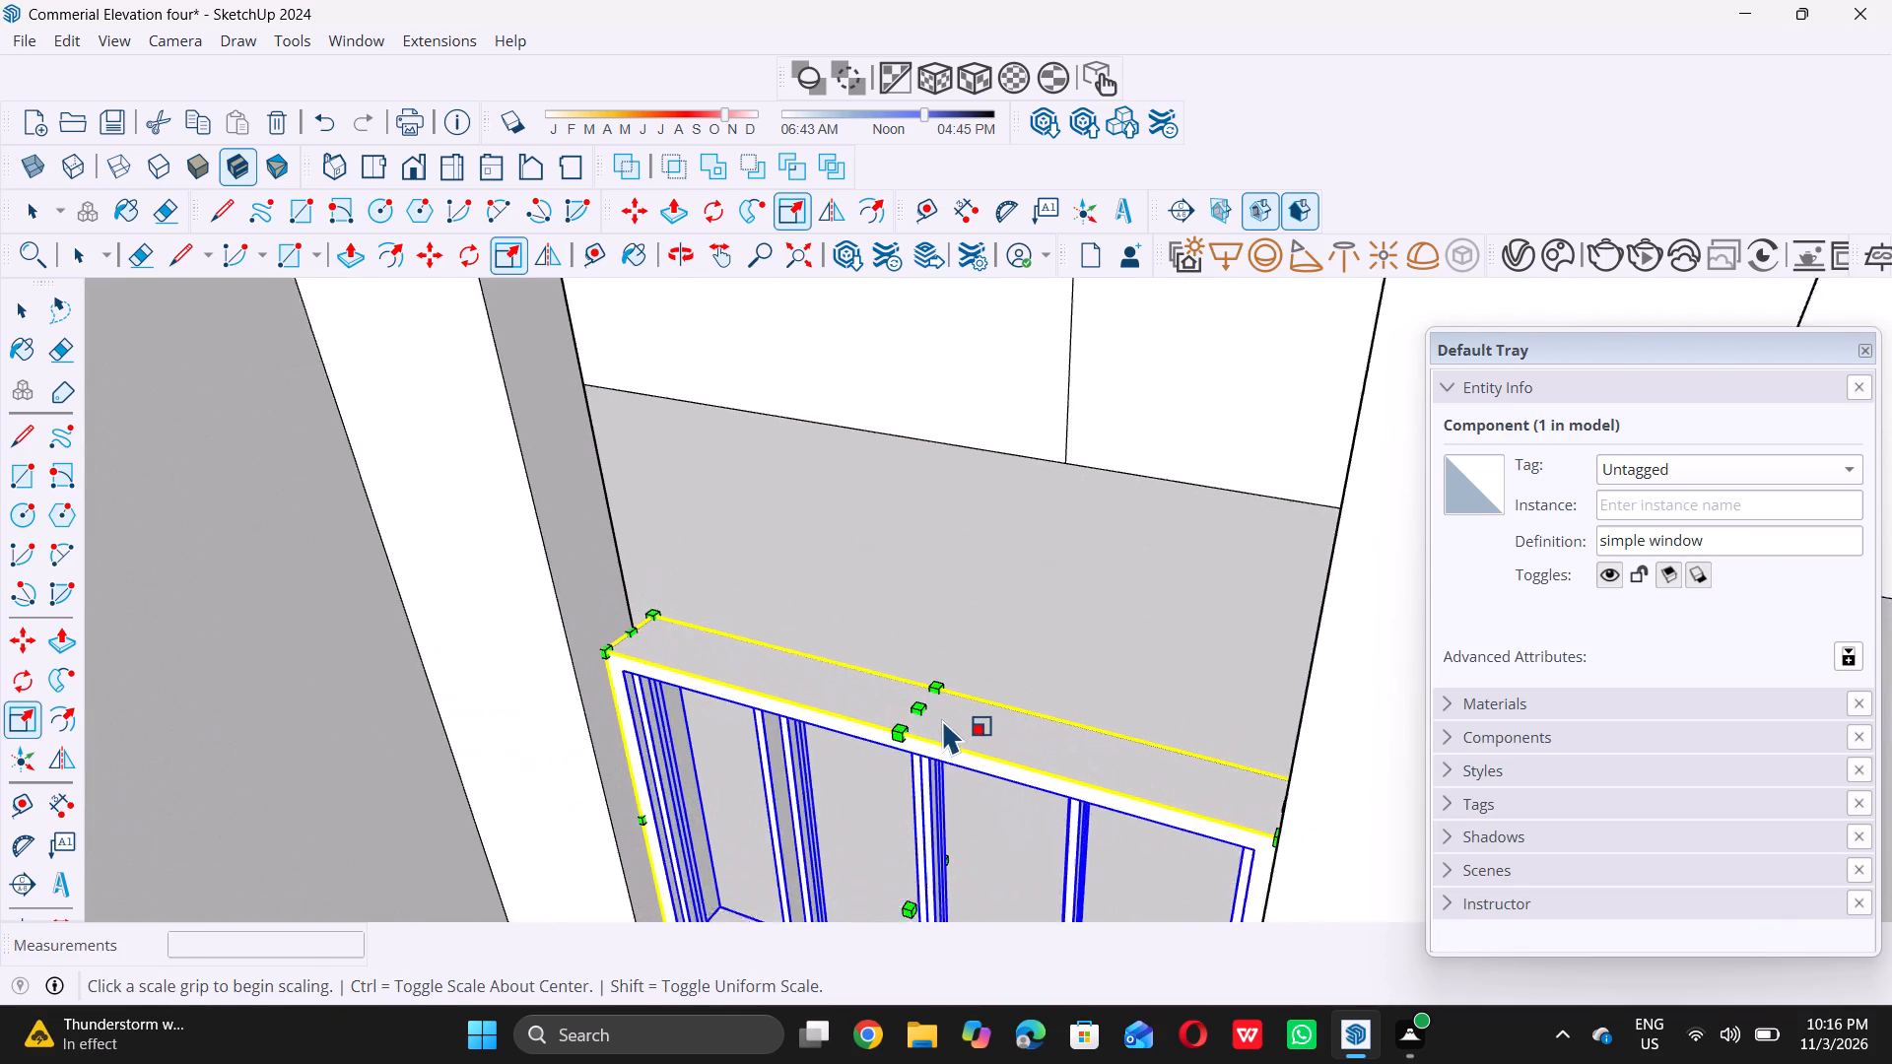
{"action": "scroll", "coordinate": [937, 713], "scroll_direction": "up", "scroll_amount": 3}
{"action": "double_click", "coordinate": [912, 696]}
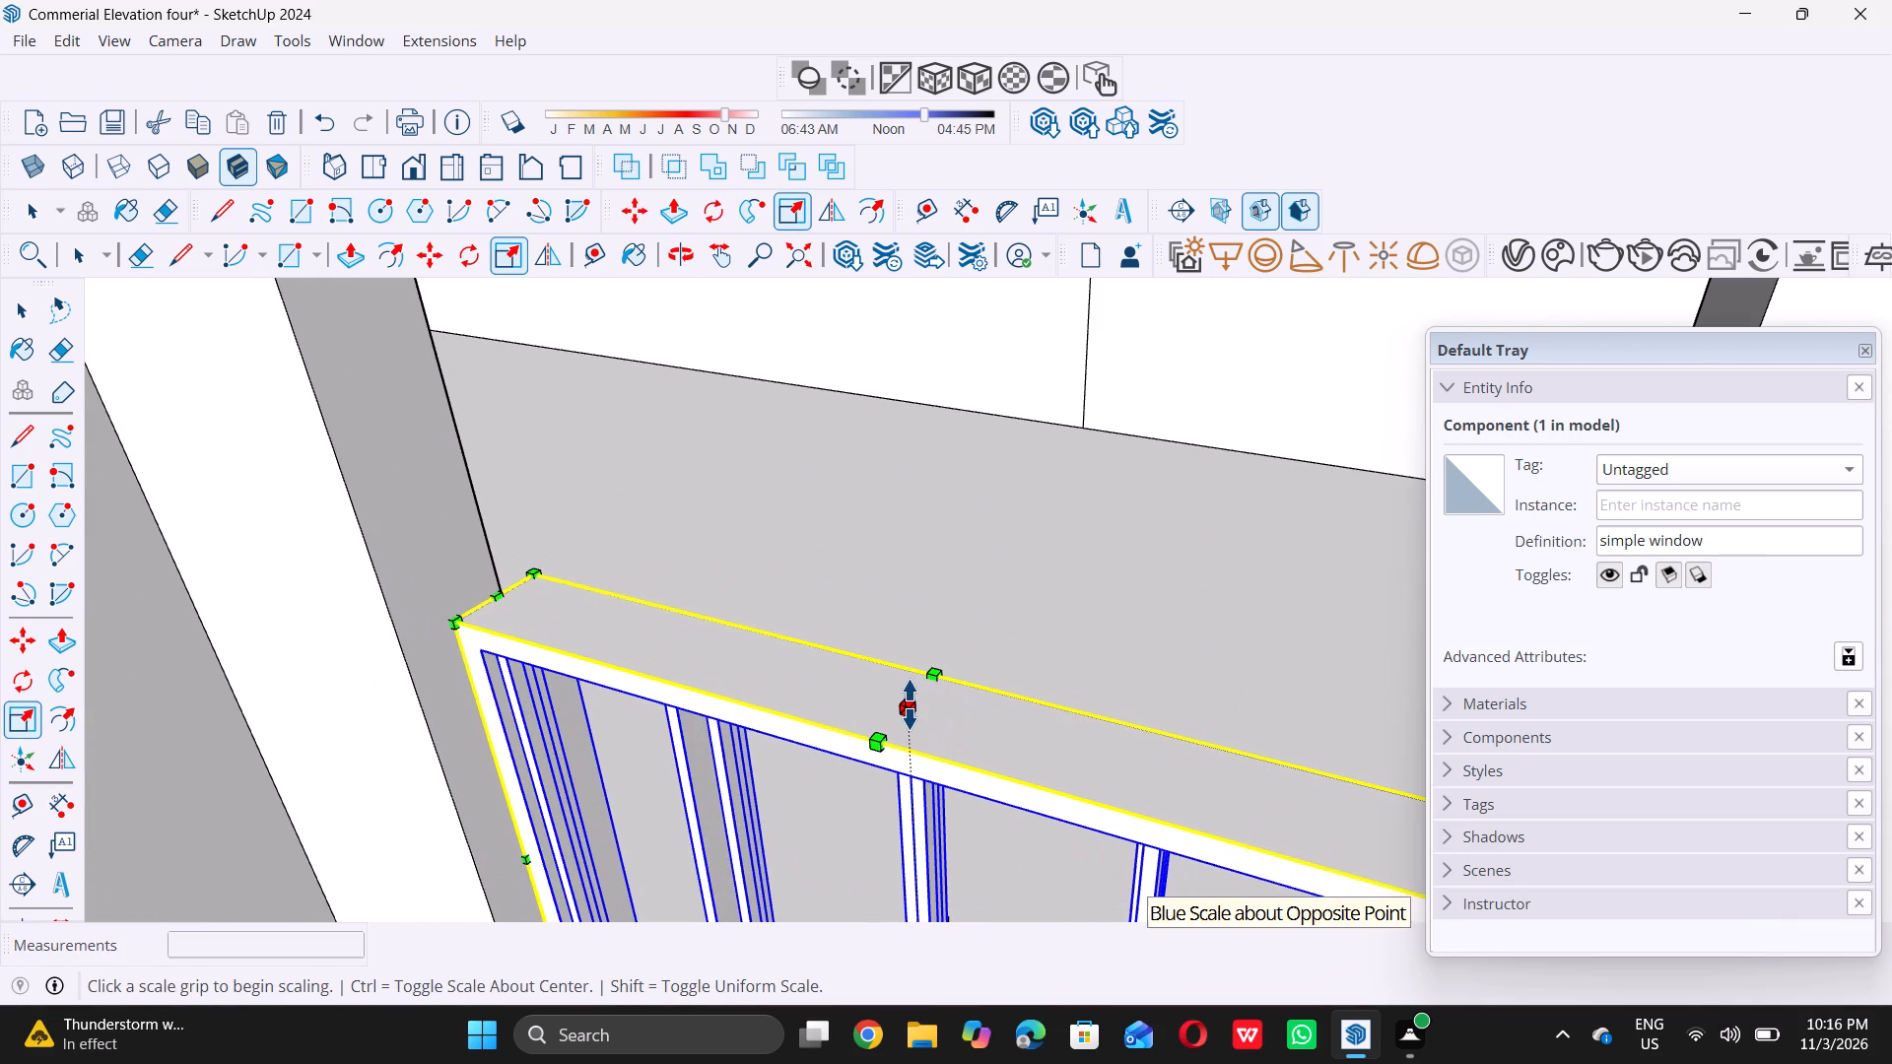
{"action": "double_click", "coordinate": [910, 702]}
{"action": "scroll", "coordinate": [903, 659], "scroll_direction": "down", "scroll_amount": 14}
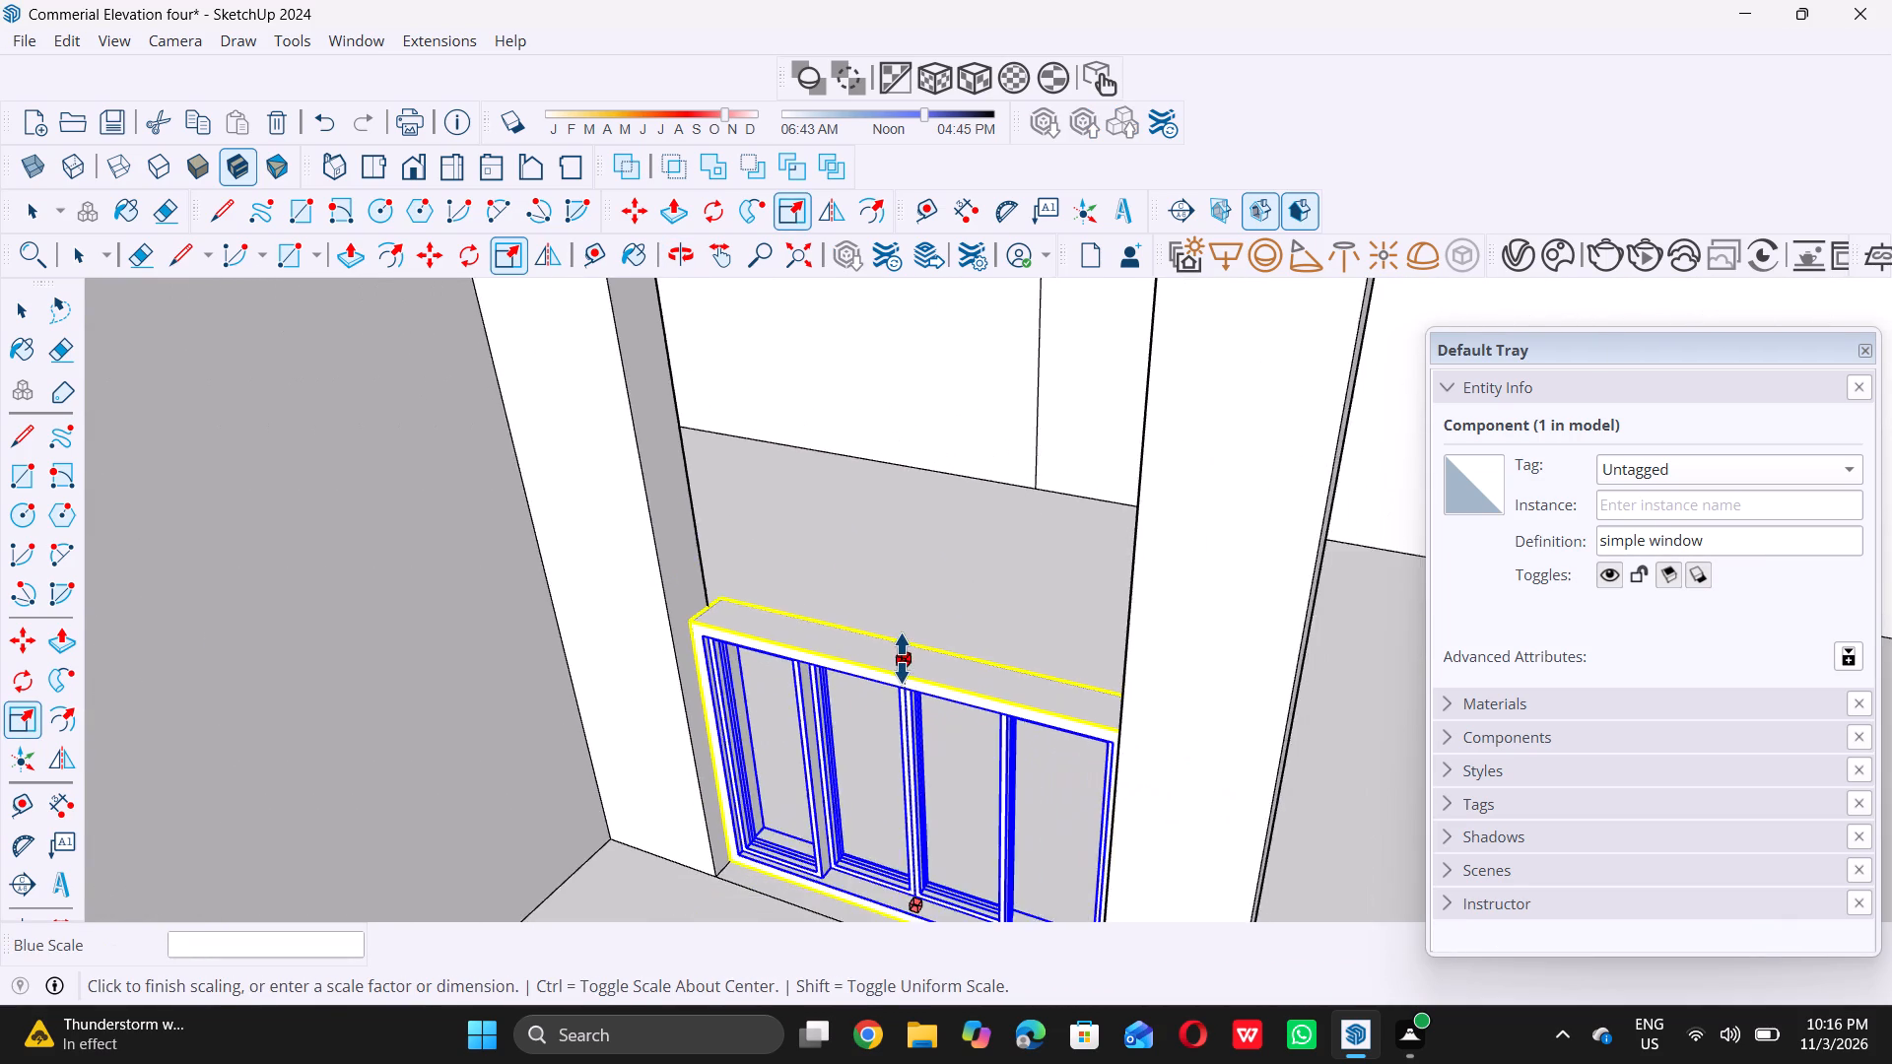
{"action": "scroll", "coordinate": [902, 658], "scroll_direction": "down", "scroll_amount": 4}
{"action": "middle_click", "coordinate": [896, 602]}
{"action": "middle_click", "coordinate": [896, 601]}
{"action": "middle_click_drag", "start_coordinate": [897, 596], "coordinate": [960, 451]}
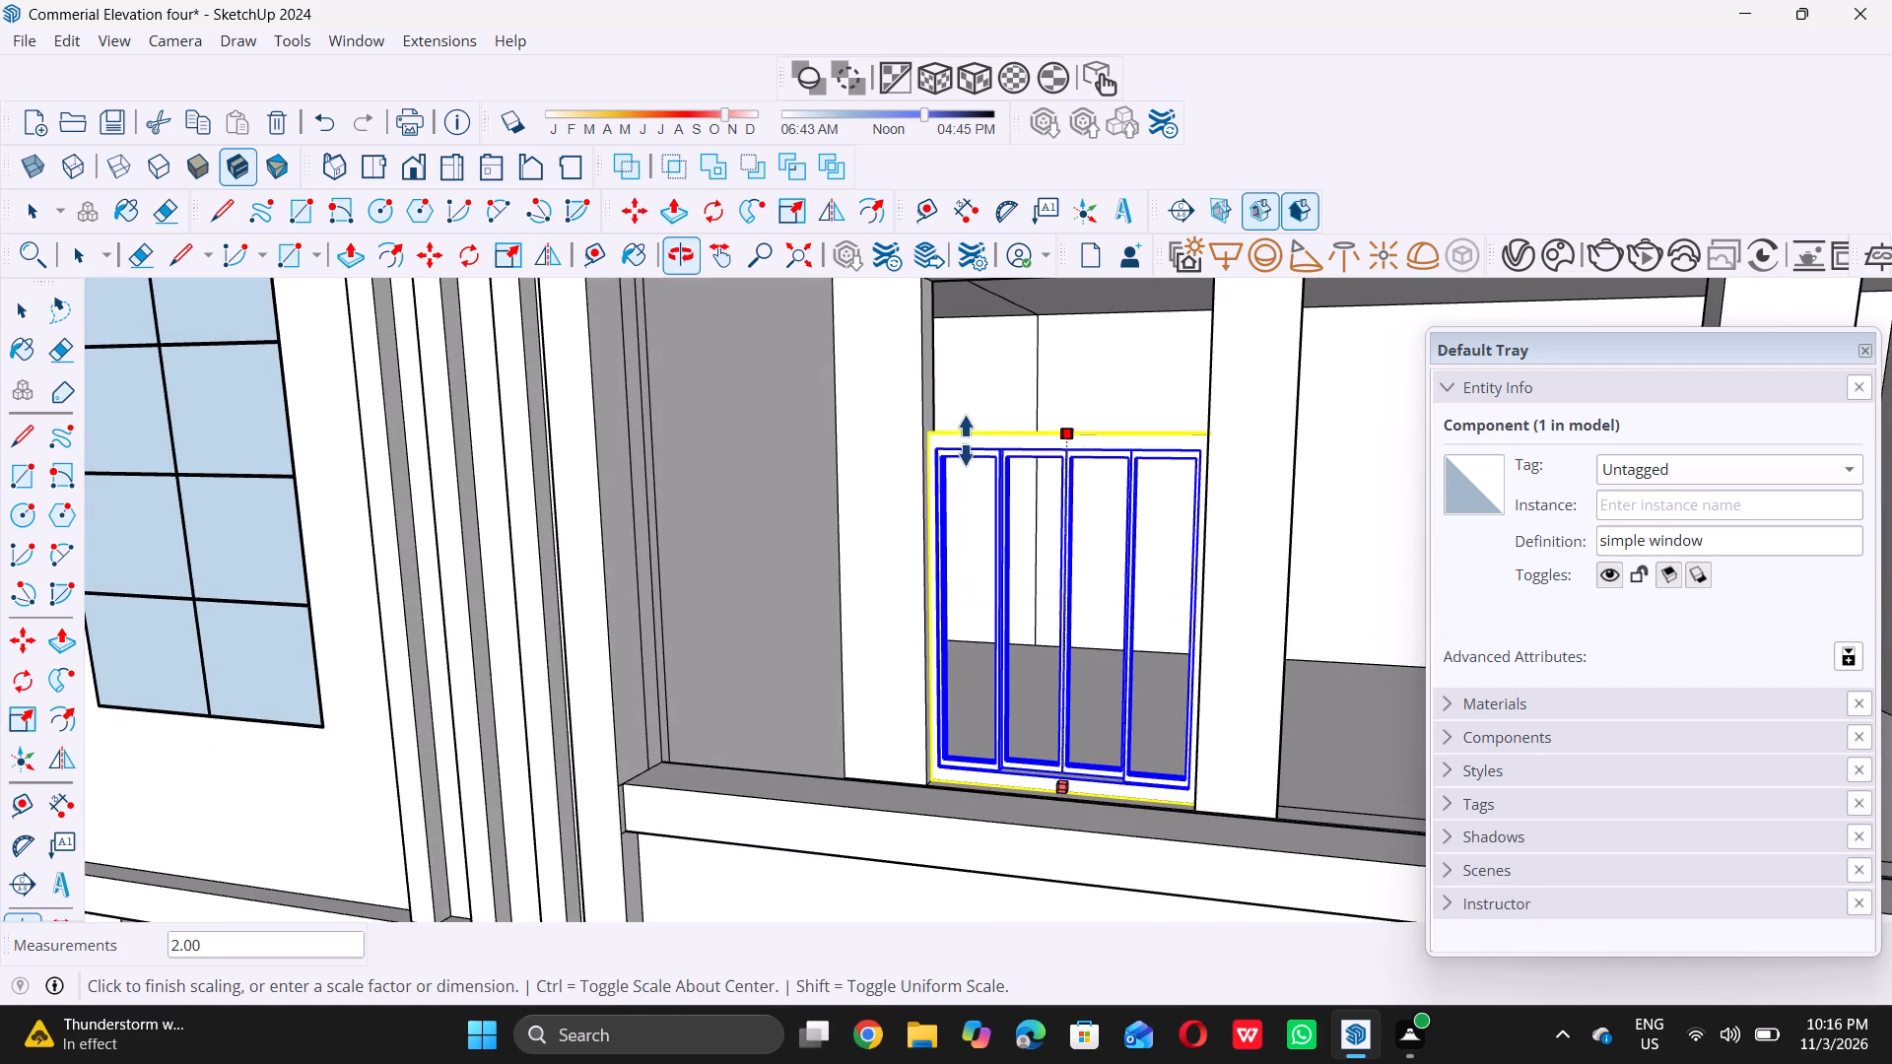
{"action": "scroll", "coordinate": [978, 431], "scroll_direction": "down", "scroll_amount": 9}
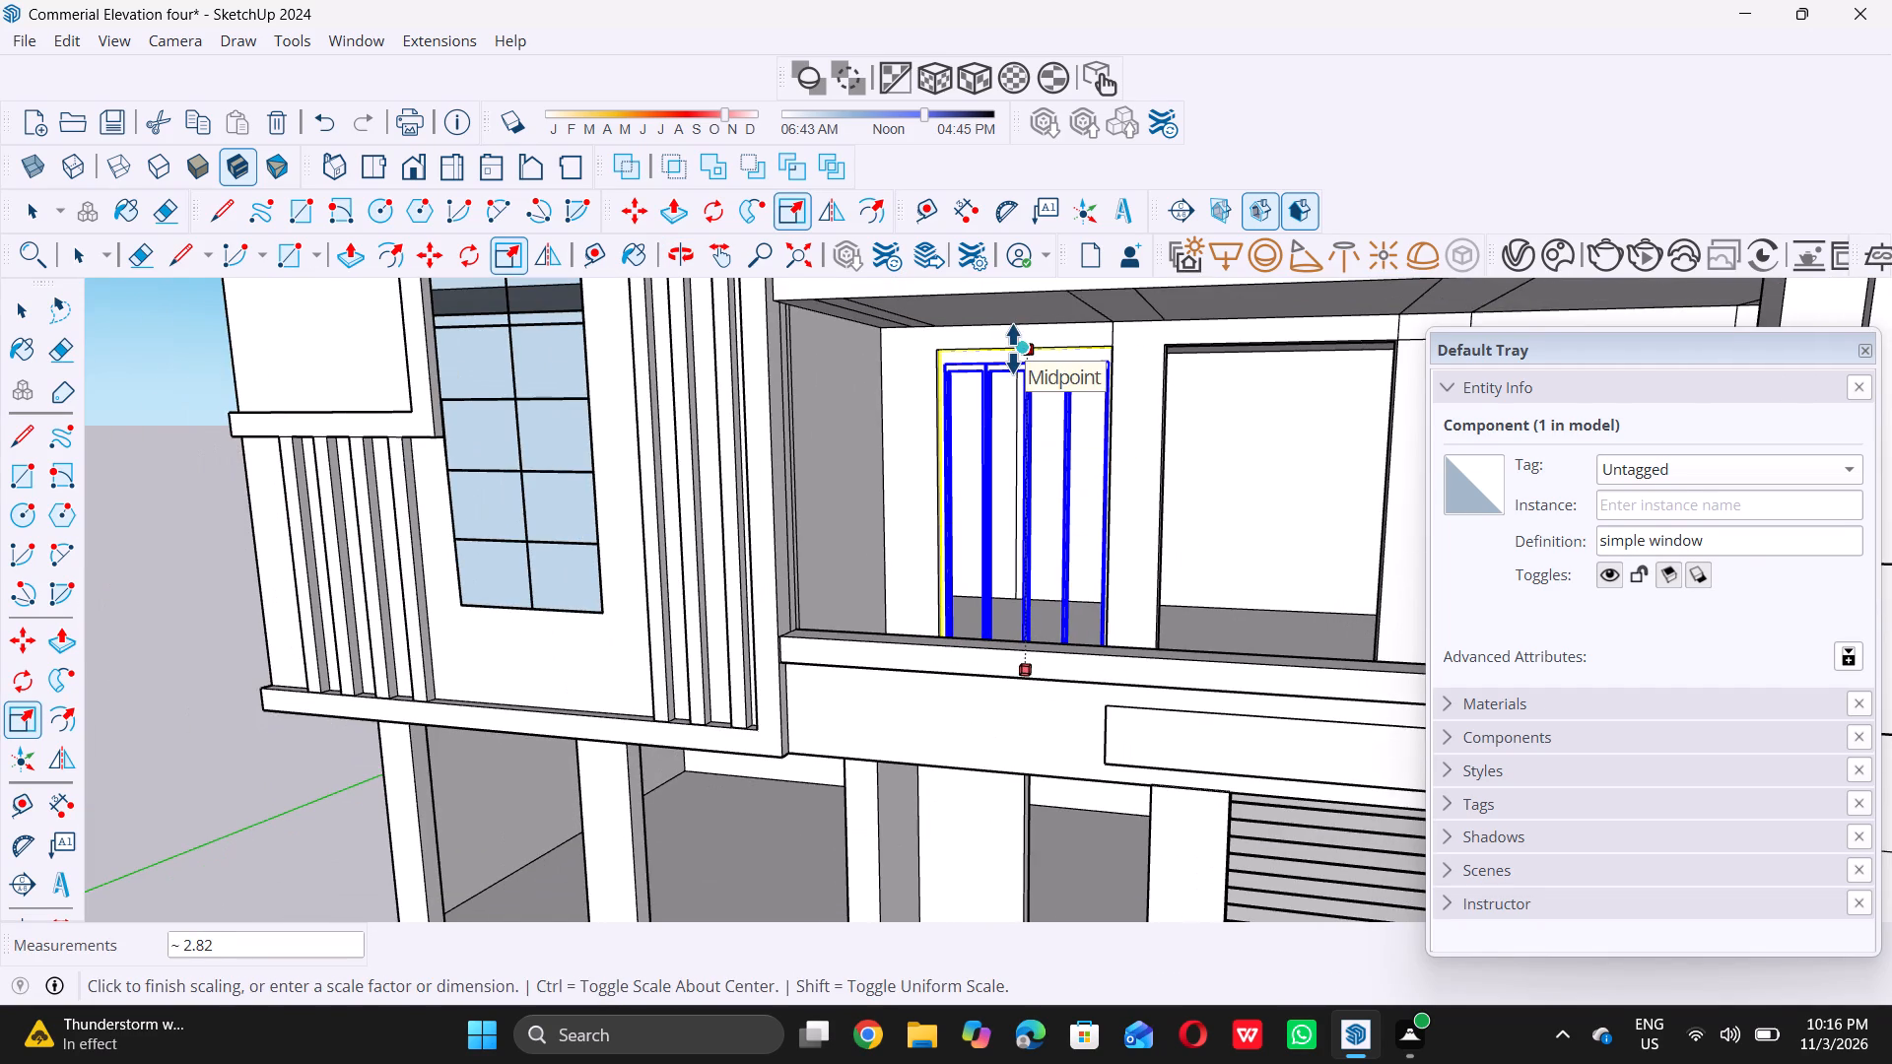
{"action": "triple_click", "coordinate": [1013, 349]}
{"action": "scroll", "coordinate": [904, 486], "scroll_direction": "down", "scroll_amount": 5}
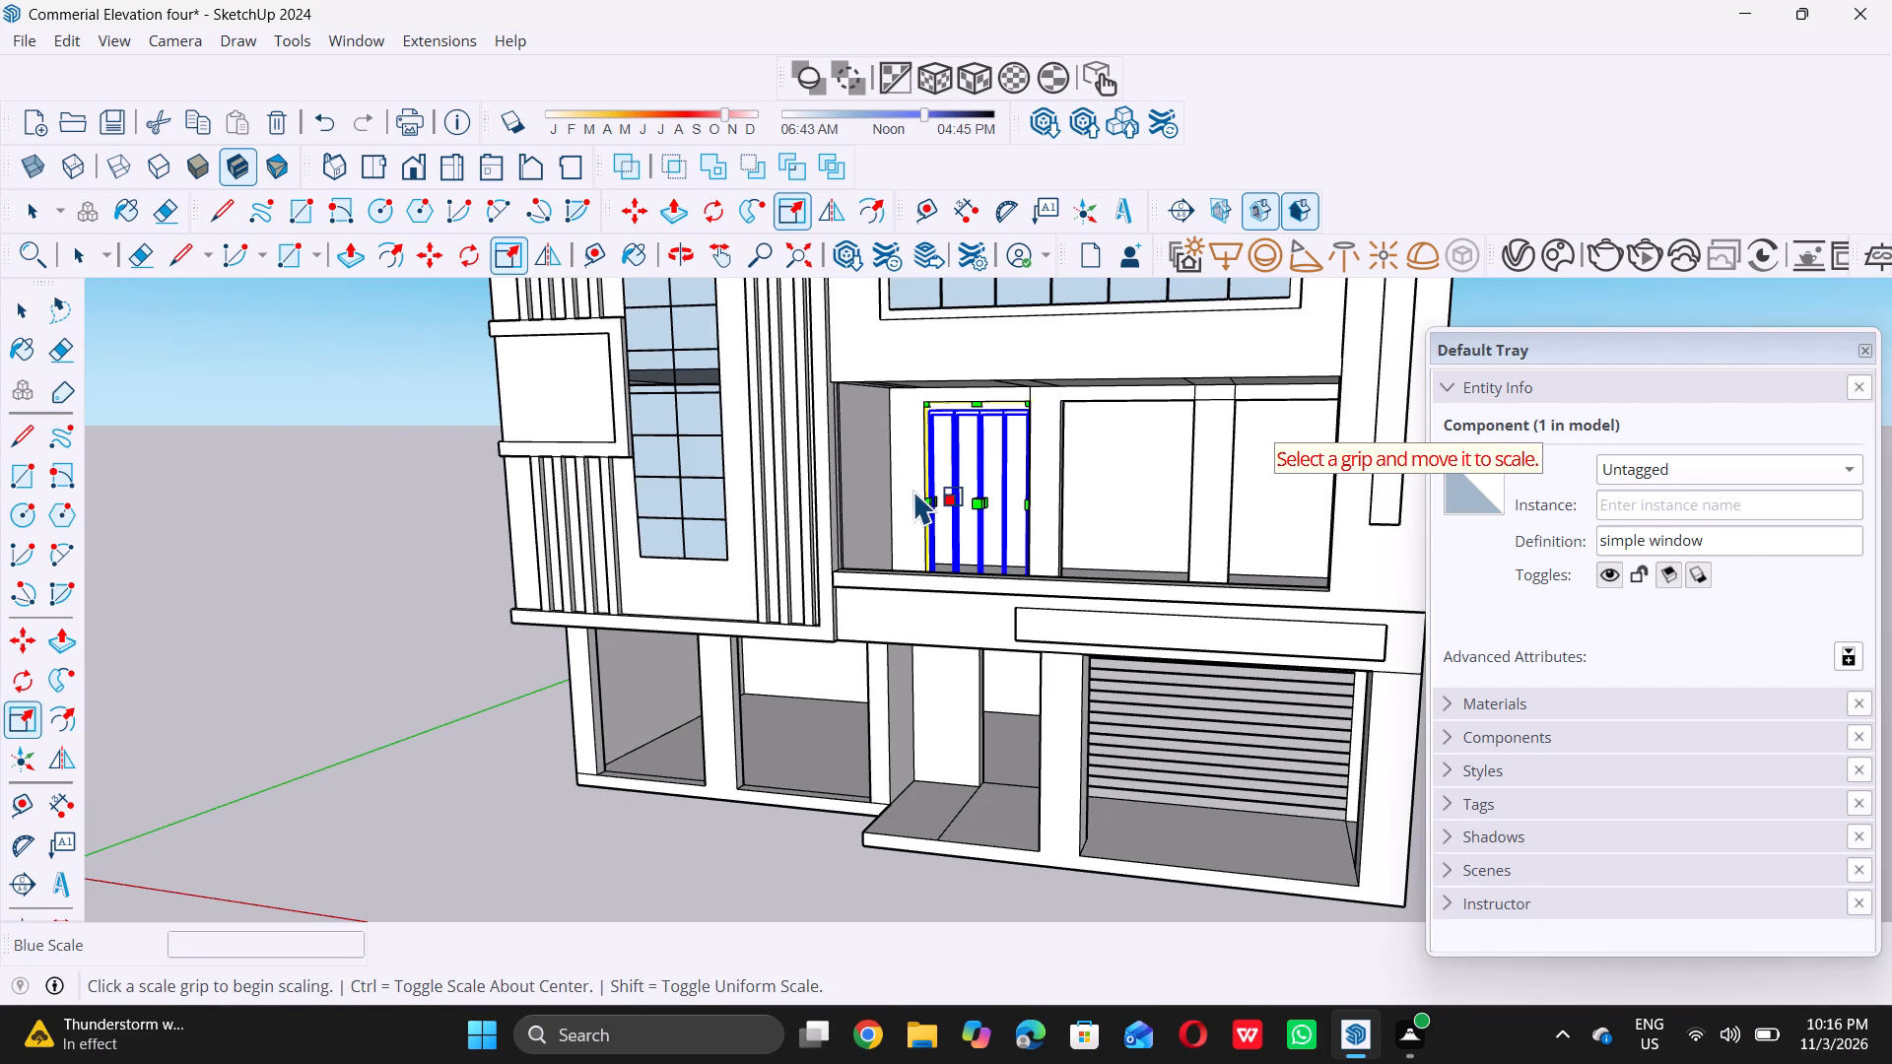
{"action": "key", "text": "space"}
Copy the fitted window by its lower frame corner about 7' 7 3/4" along the red axis into the adjacent middle-floor opening.
{"action": "scroll", "coordinate": [921, 495], "scroll_direction": "down", "scroll_amount": 7}
{"action": "middle_click_drag", "start_coordinate": [944, 453], "coordinate": [991, 537]}
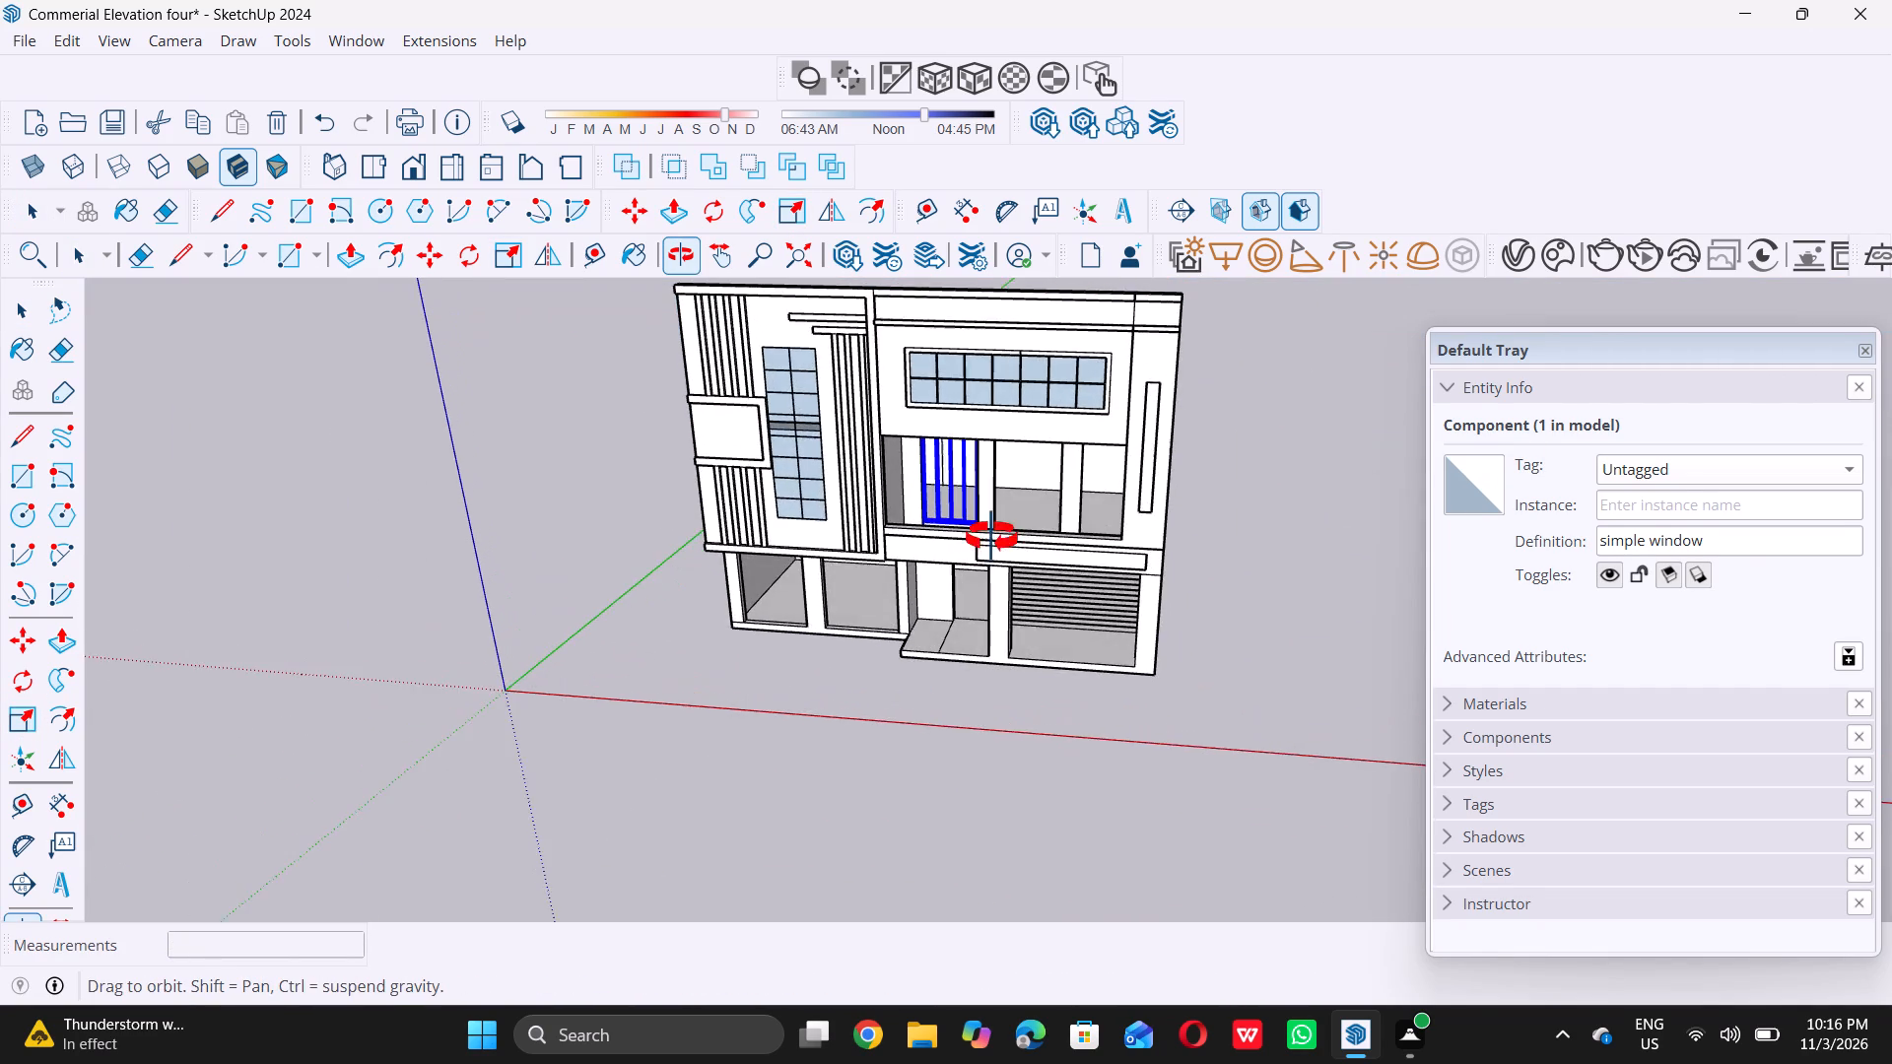
{"action": "middle_click_drag", "start_coordinate": [991, 537], "coordinate": [998, 531]}
{"action": "scroll", "coordinate": [972, 459], "scroll_direction": "up", "scroll_amount": 9}
{"action": "scroll", "coordinate": [973, 543], "scroll_direction": "up", "scroll_amount": 4}
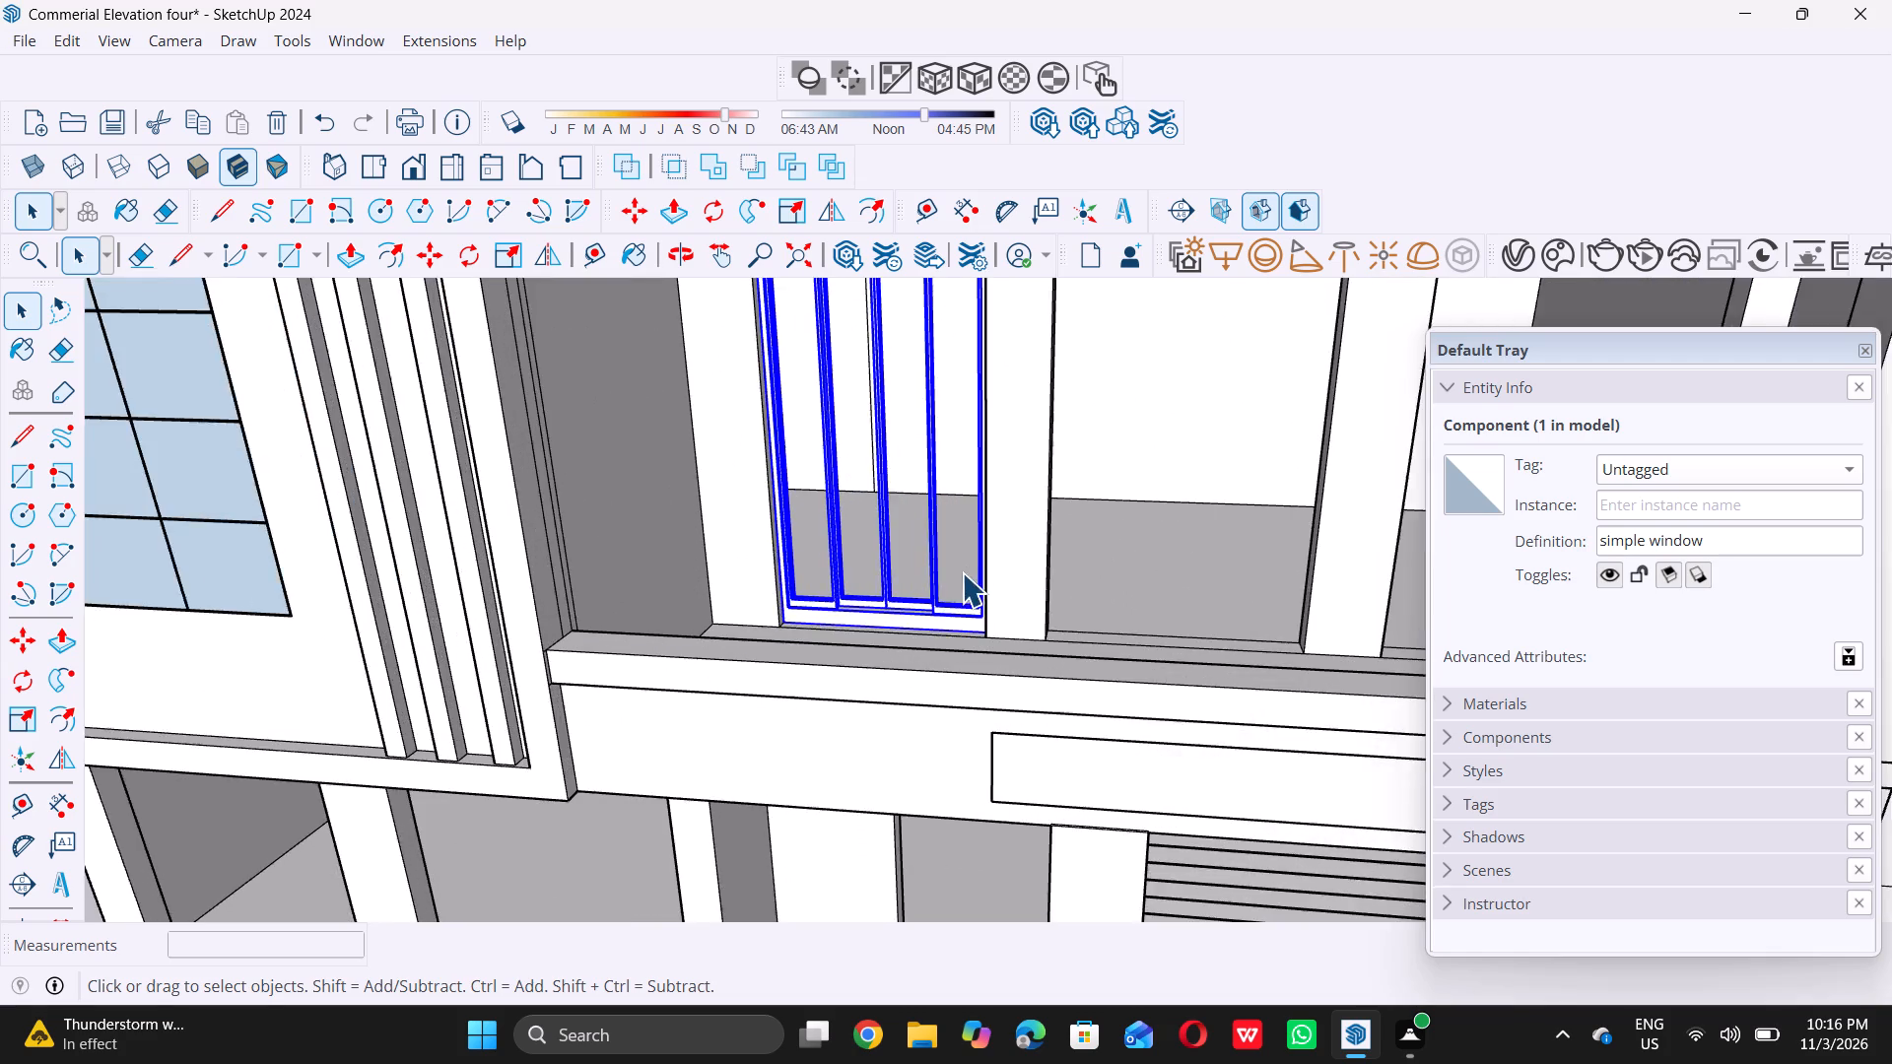
{"action": "scroll", "coordinate": [962, 569], "scroll_direction": "up", "scroll_amount": 6}
{"action": "scroll", "coordinate": [634, 605], "scroll_direction": "up", "scroll_amount": 5}
{"action": "scroll", "coordinate": [705, 639], "scroll_direction": "up", "scroll_amount": 8}
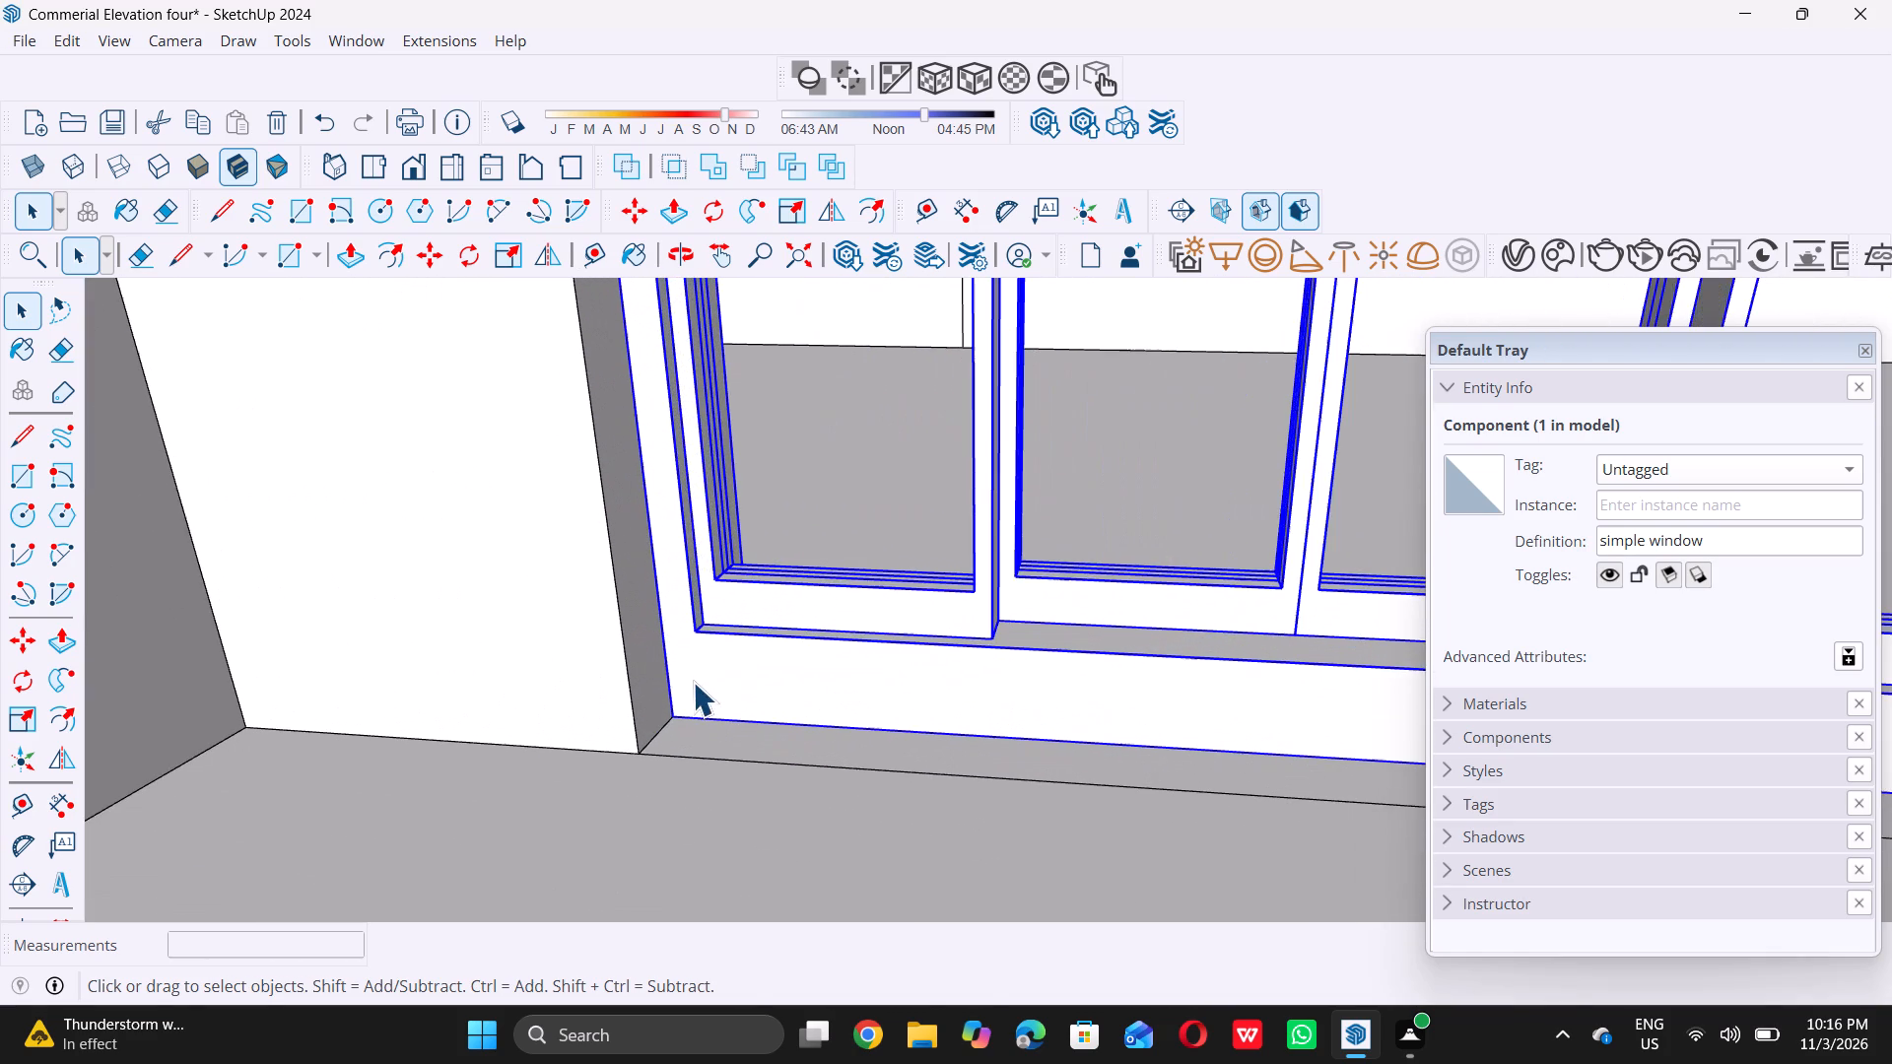
{"action": "key", "text": "m"}
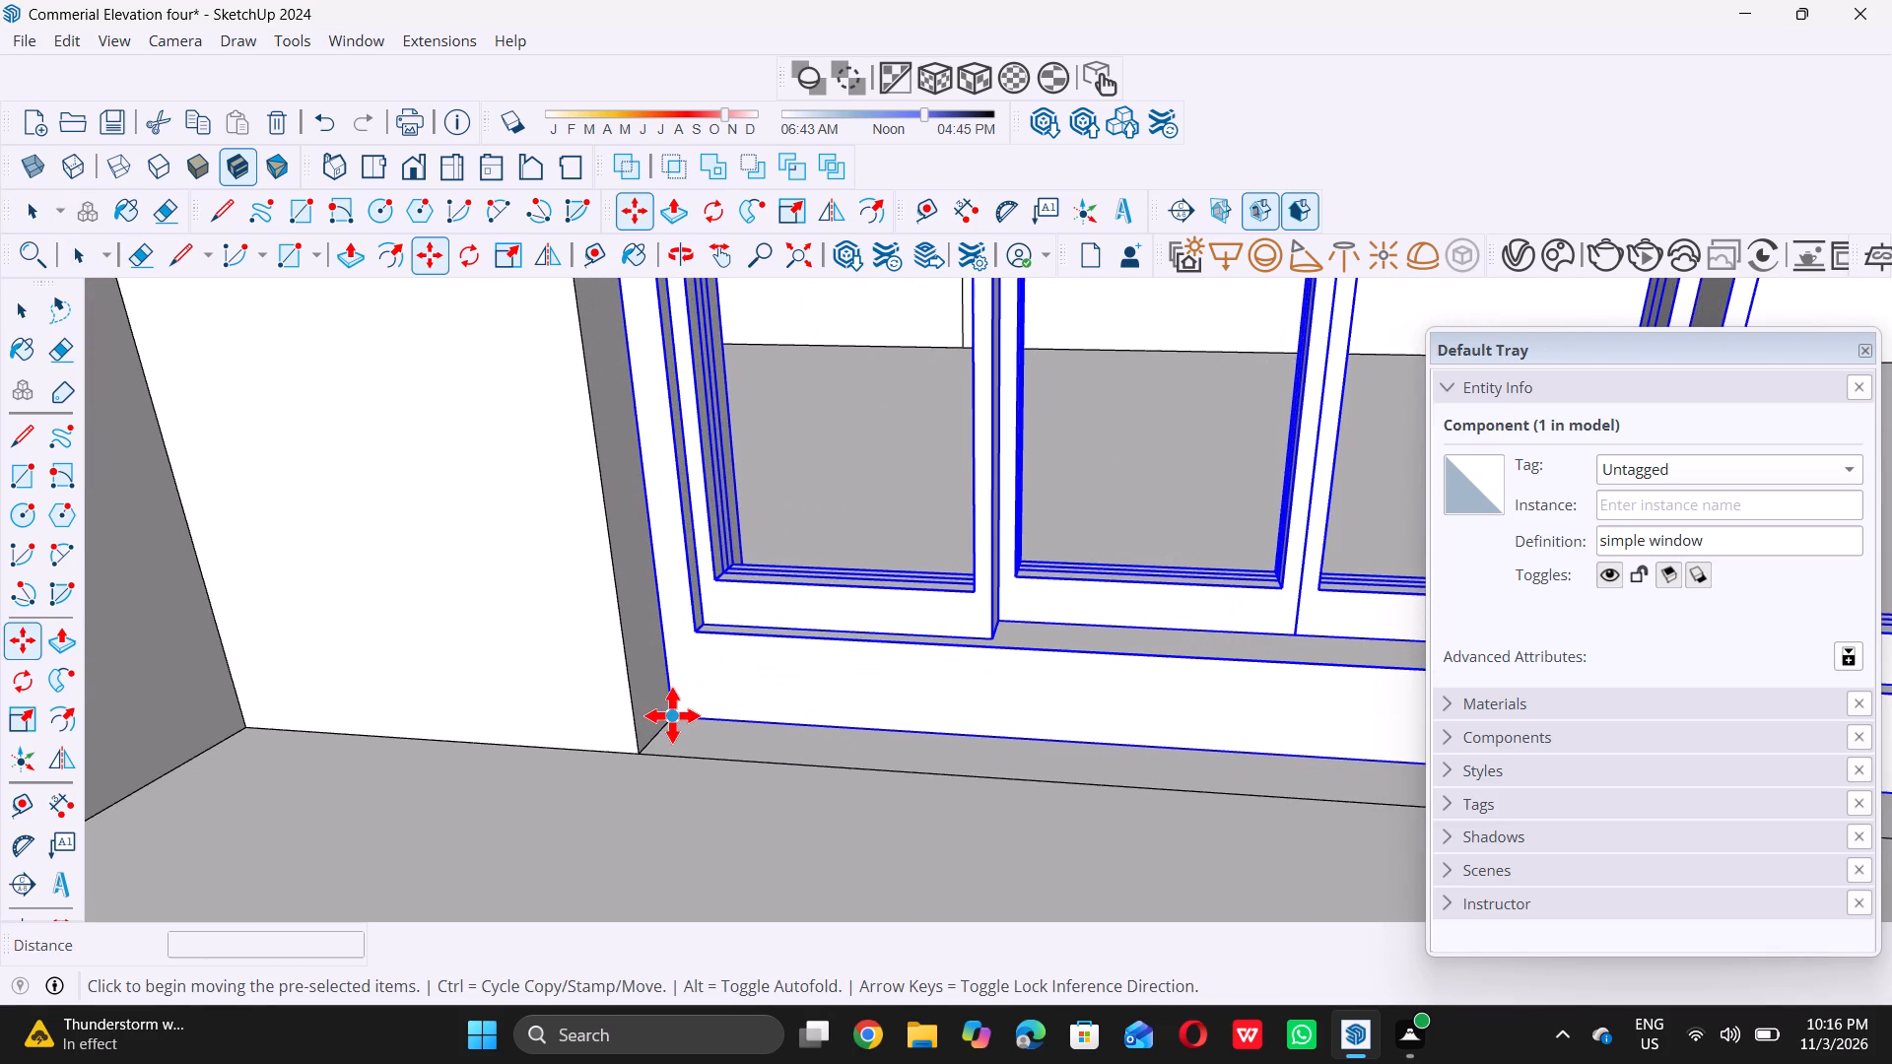
{"action": "triple_click", "coordinate": [672, 713]}
{"action": "scroll", "coordinate": [663, 720], "scroll_direction": "down", "scroll_amount": 7}
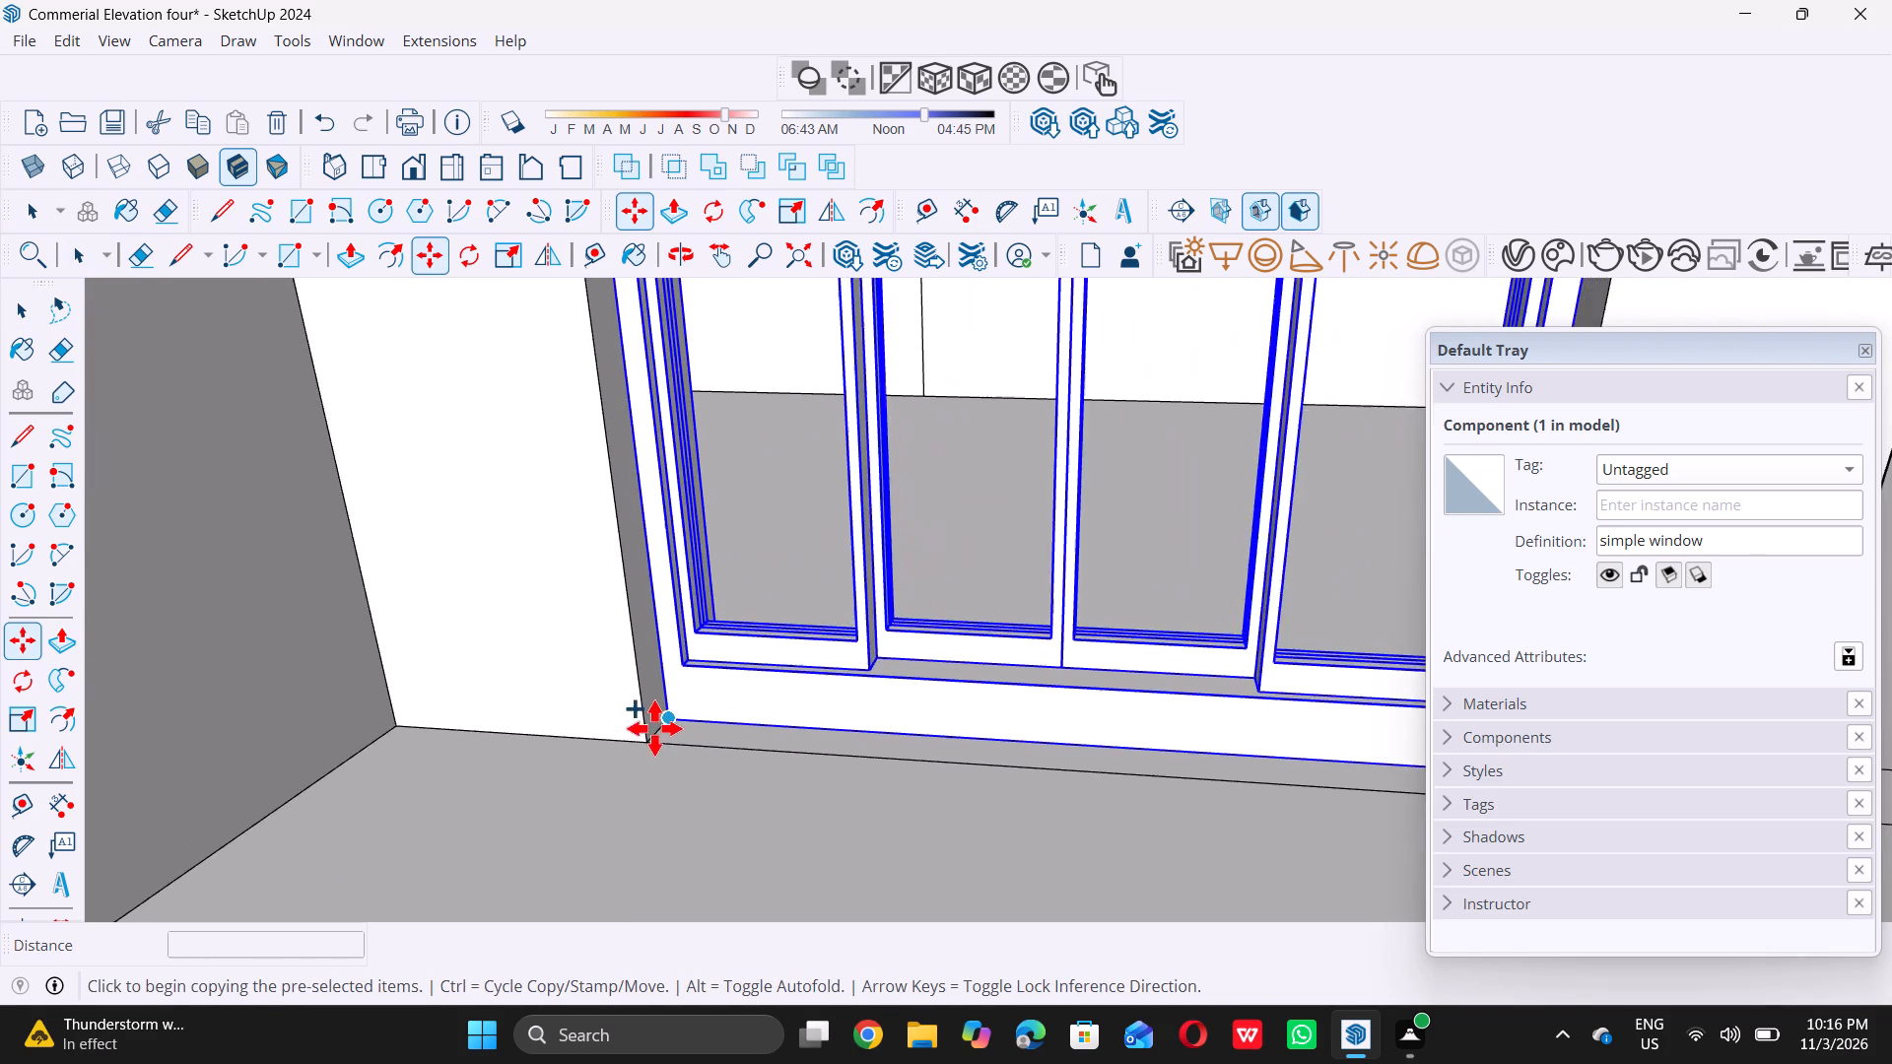
{"action": "scroll", "coordinate": [656, 723], "scroll_direction": "down", "scroll_amount": 4}
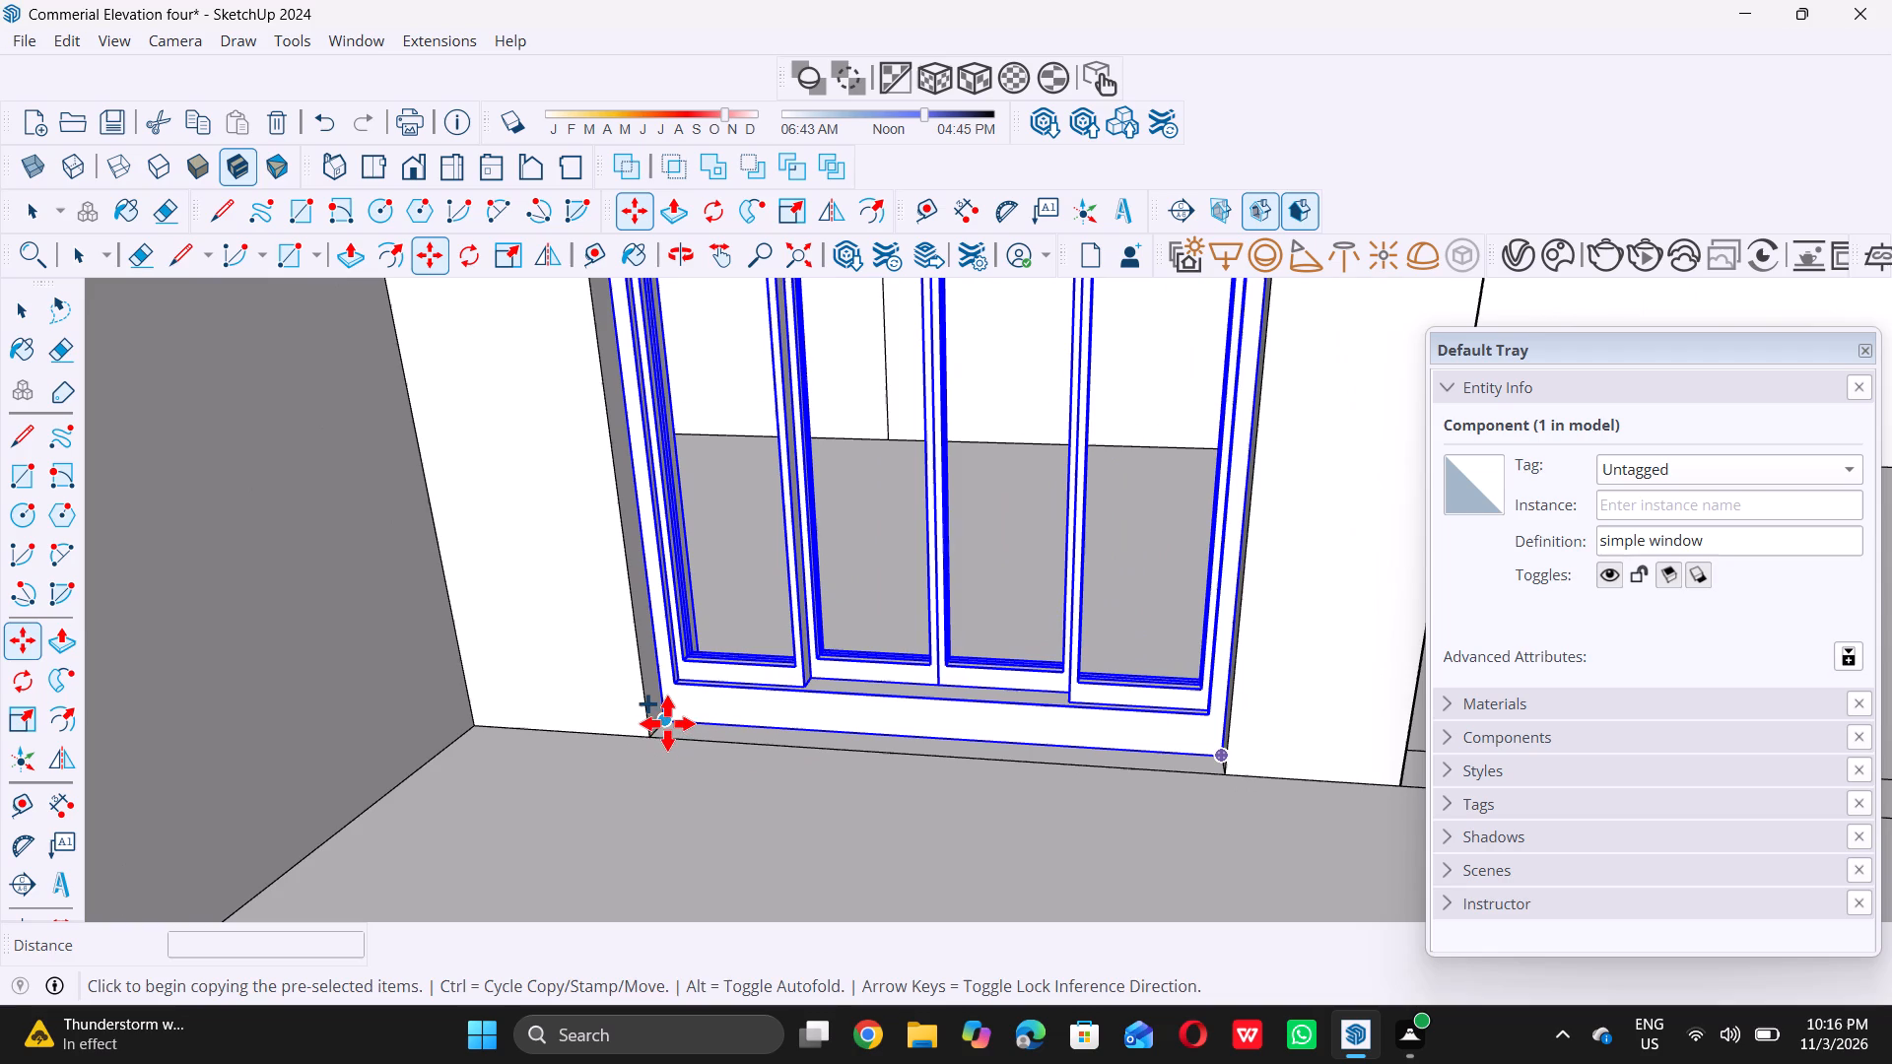
{"action": "triple_click", "coordinate": [667, 723]}
{"action": "left_click", "coordinate": [667, 723]}
{"action": "scroll", "coordinate": [665, 723], "scroll_direction": "down", "scroll_amount": 13}
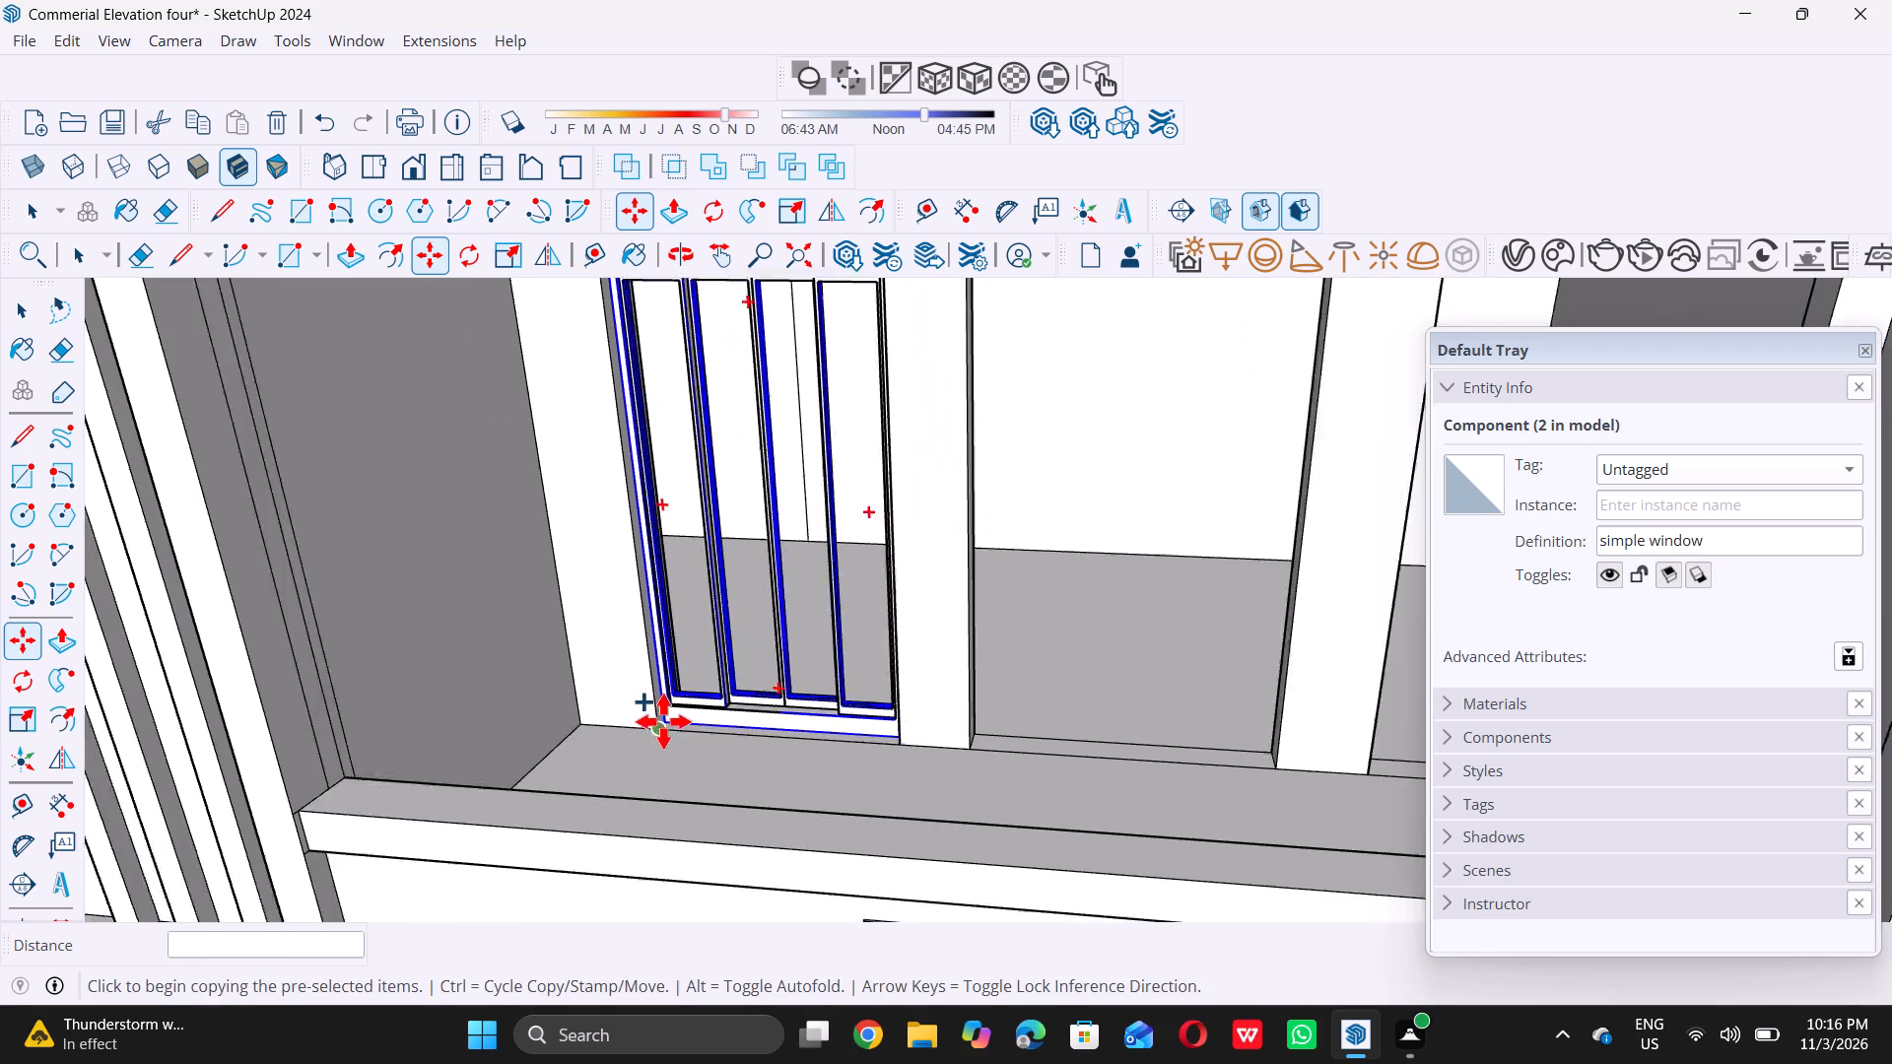
{"action": "scroll", "coordinate": [650, 725], "scroll_direction": "up", "scroll_amount": 4}
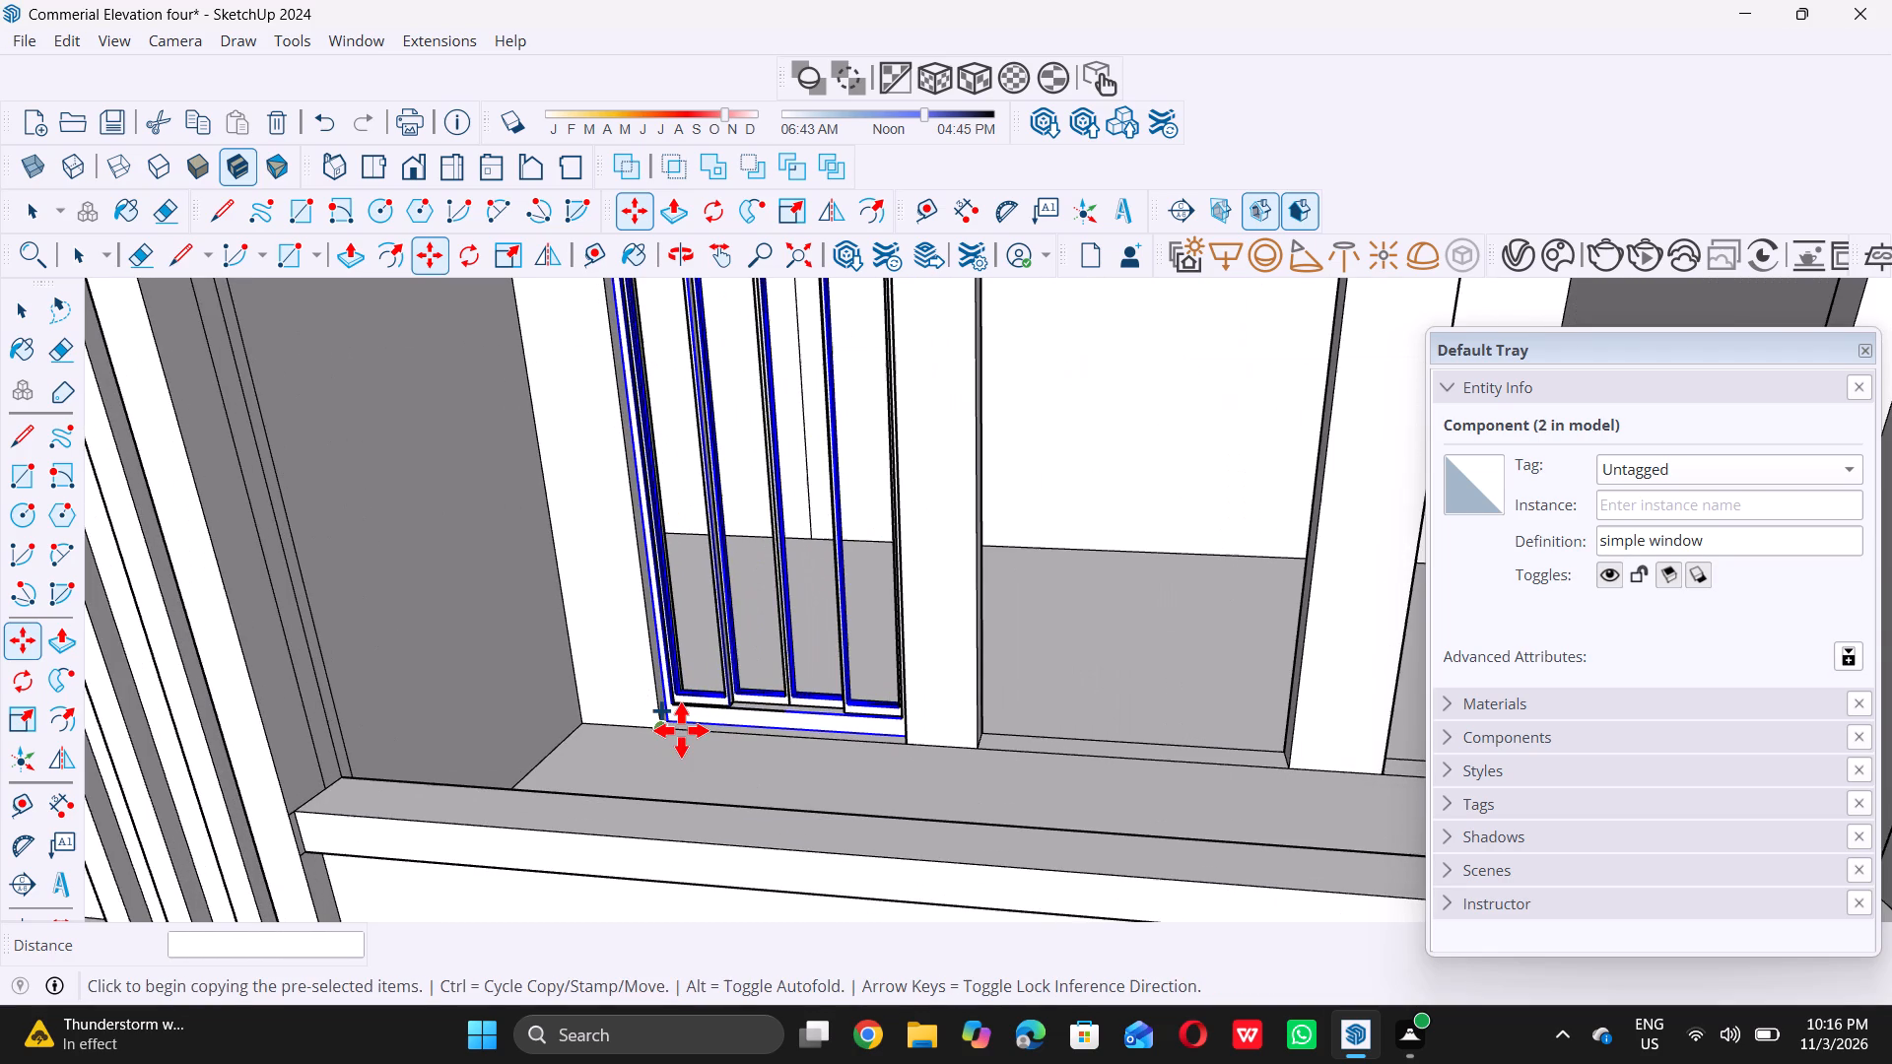
{"action": "double_click", "coordinate": [668, 727]}
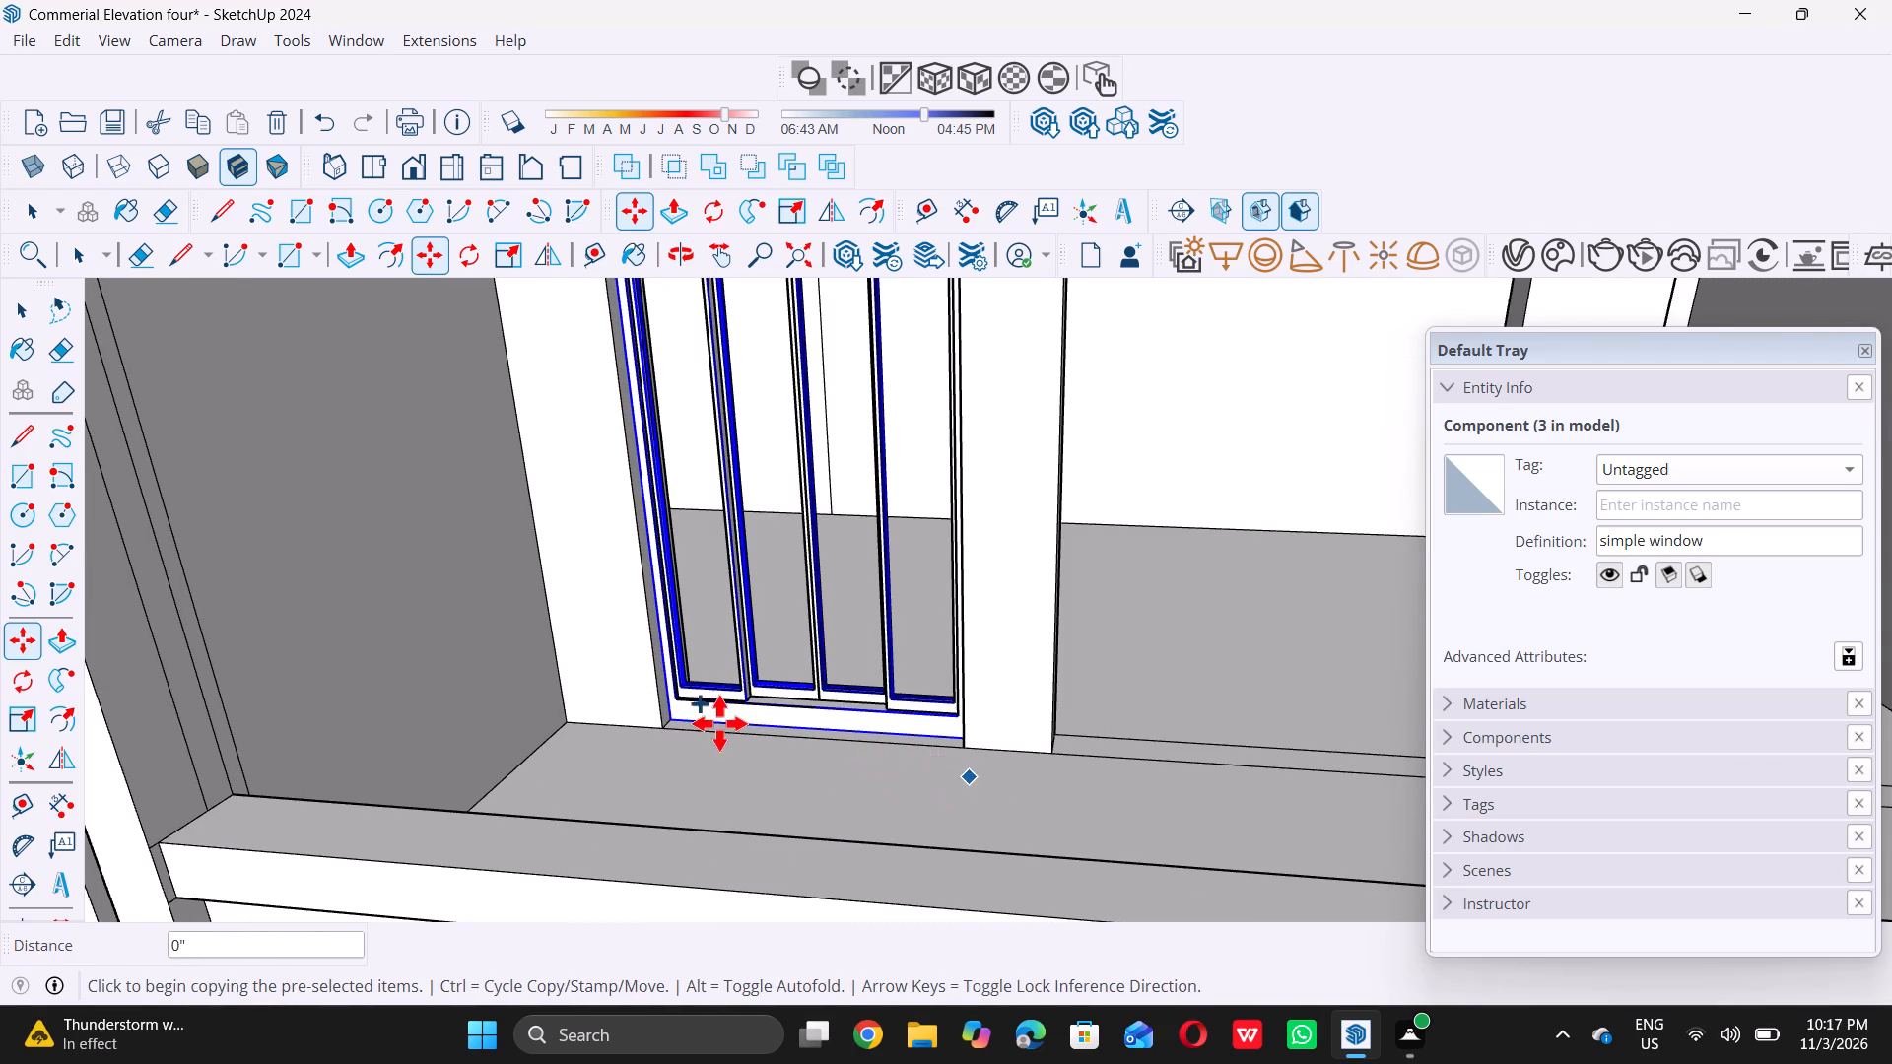
{"action": "triple_click", "coordinate": [672, 712]}
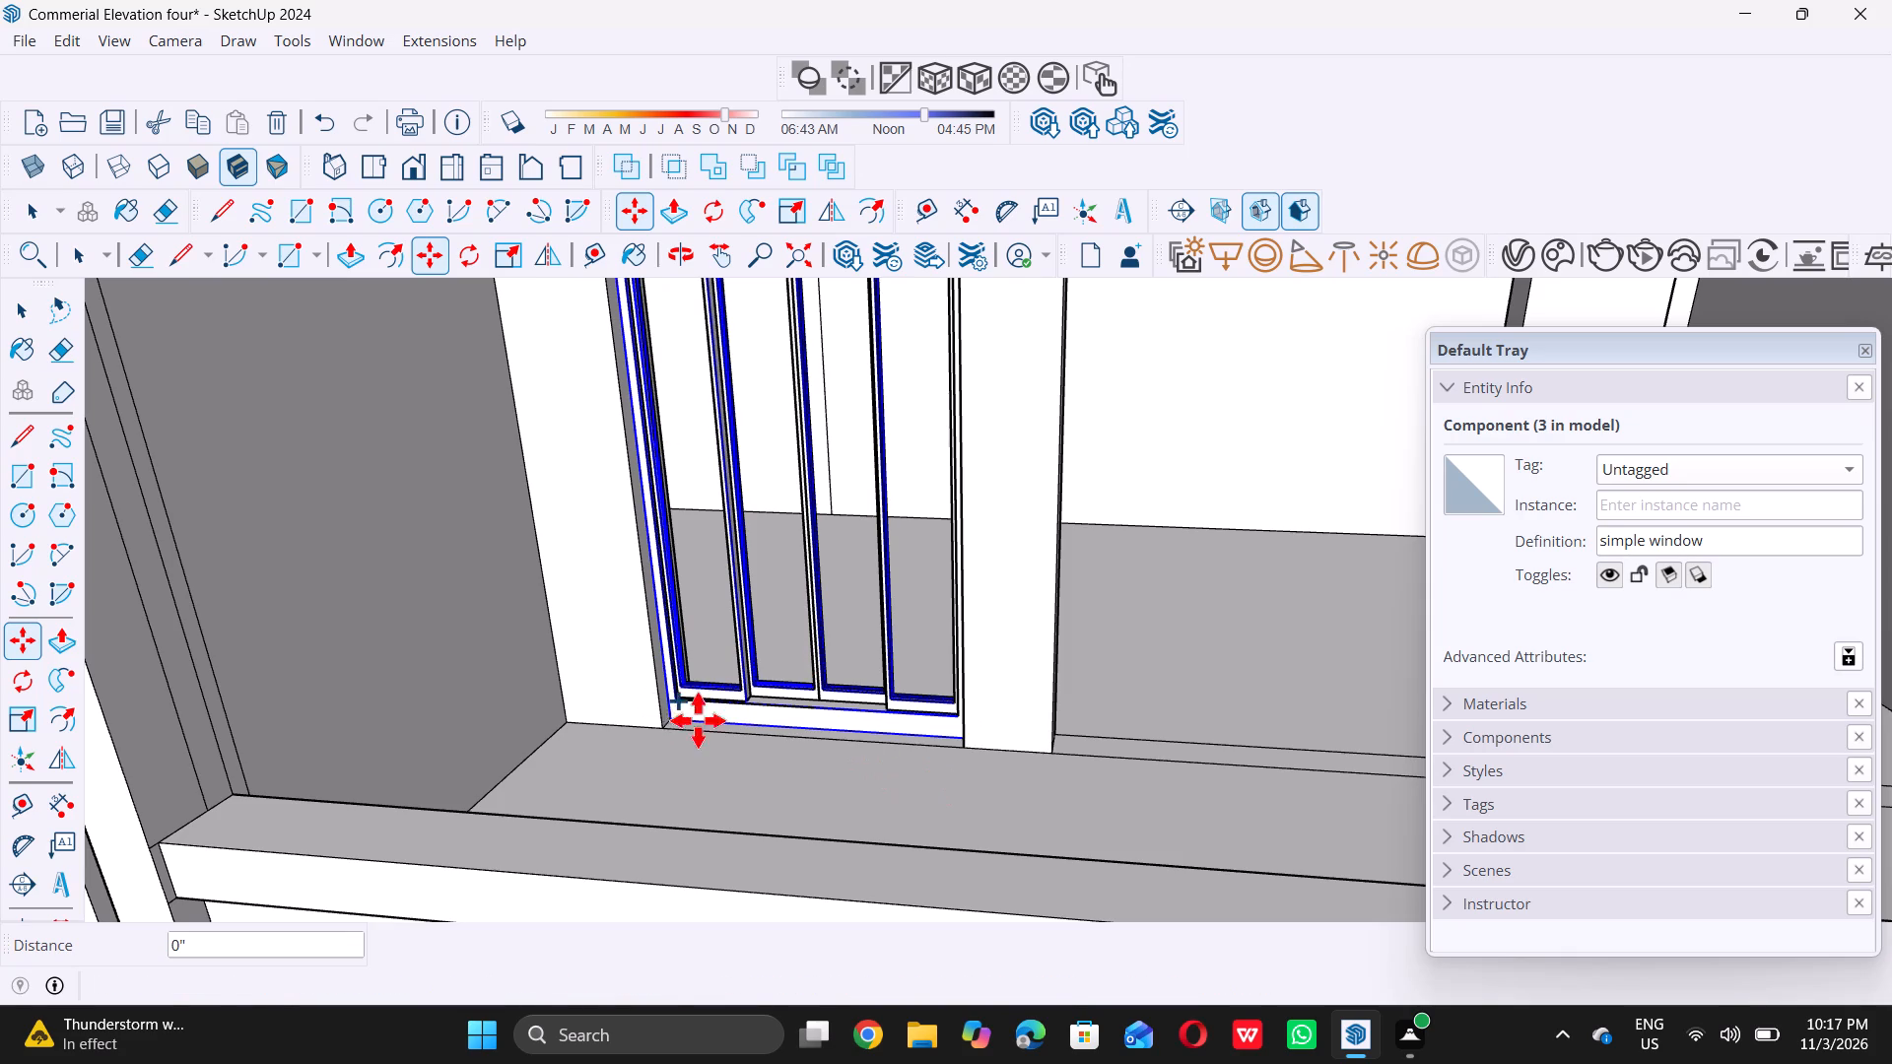
{"action": "double_click", "coordinate": [668, 714]}
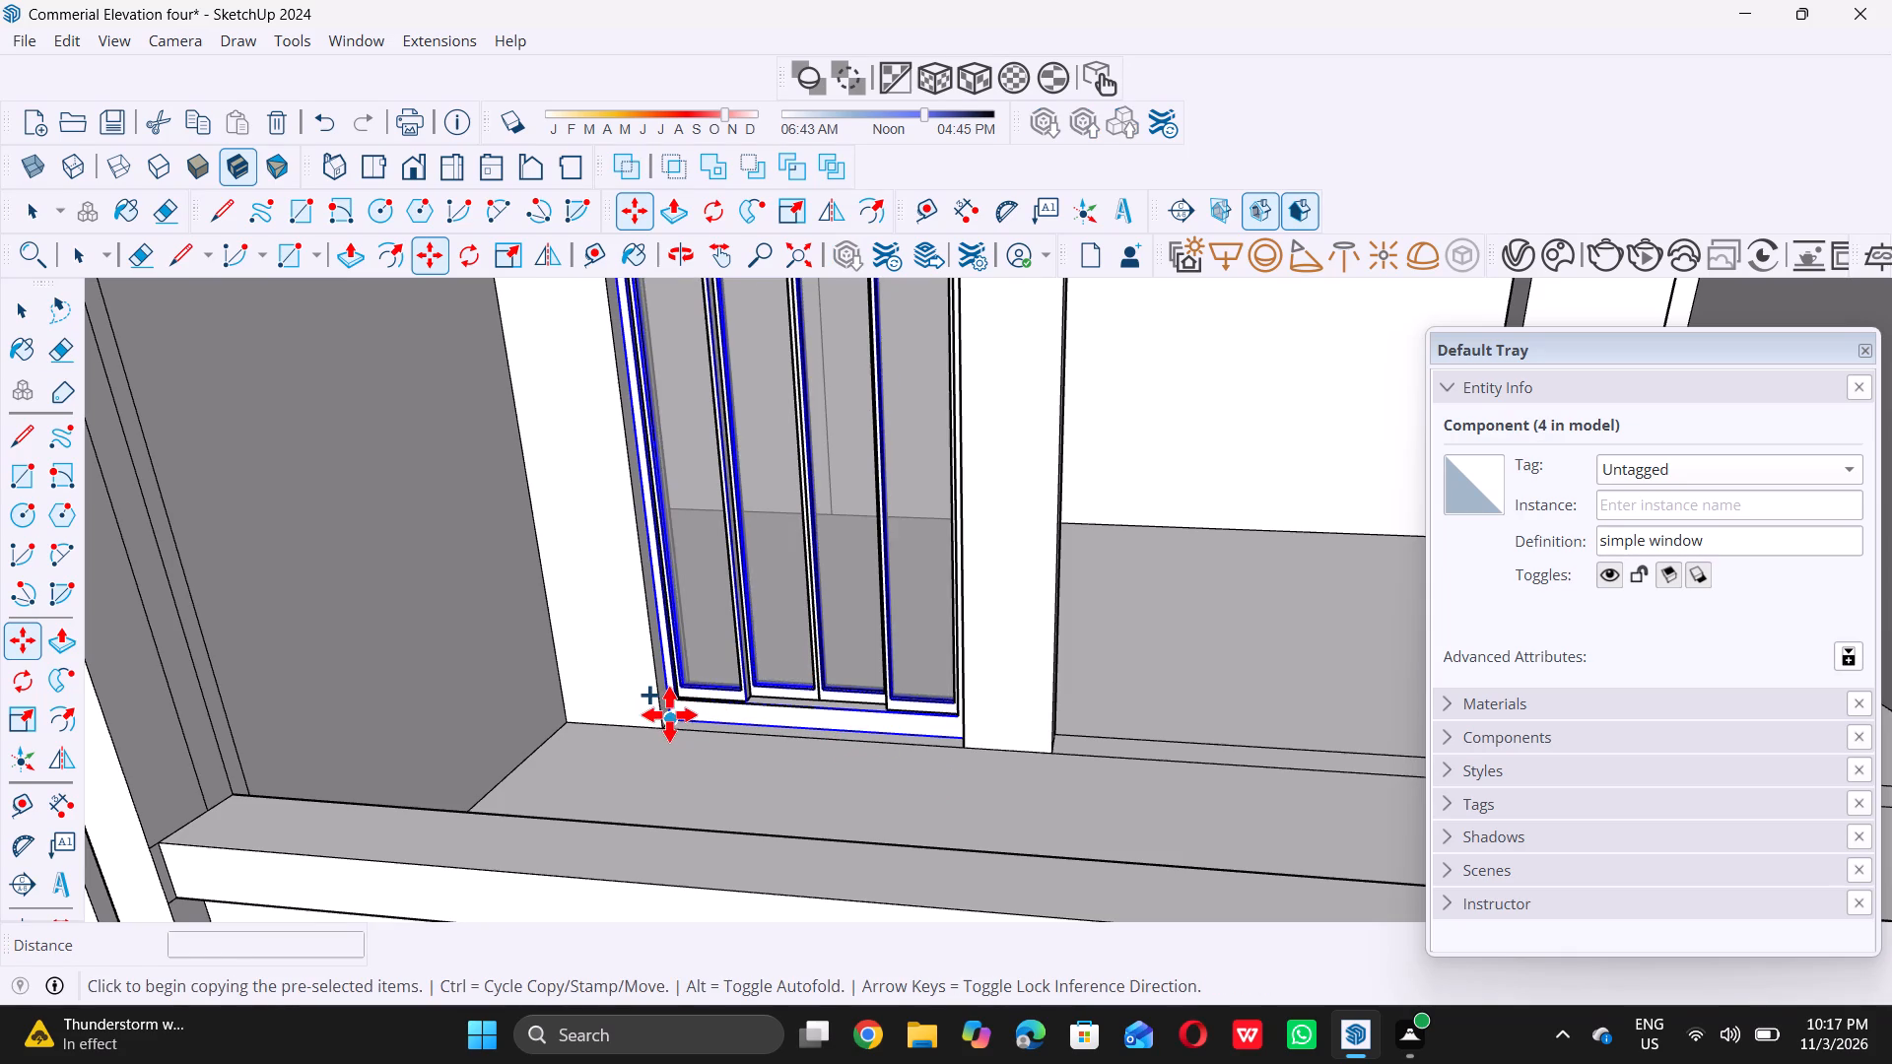
{"action": "middle_click_drag", "start_coordinate": [1161, 754], "coordinate": [1163, 755]}
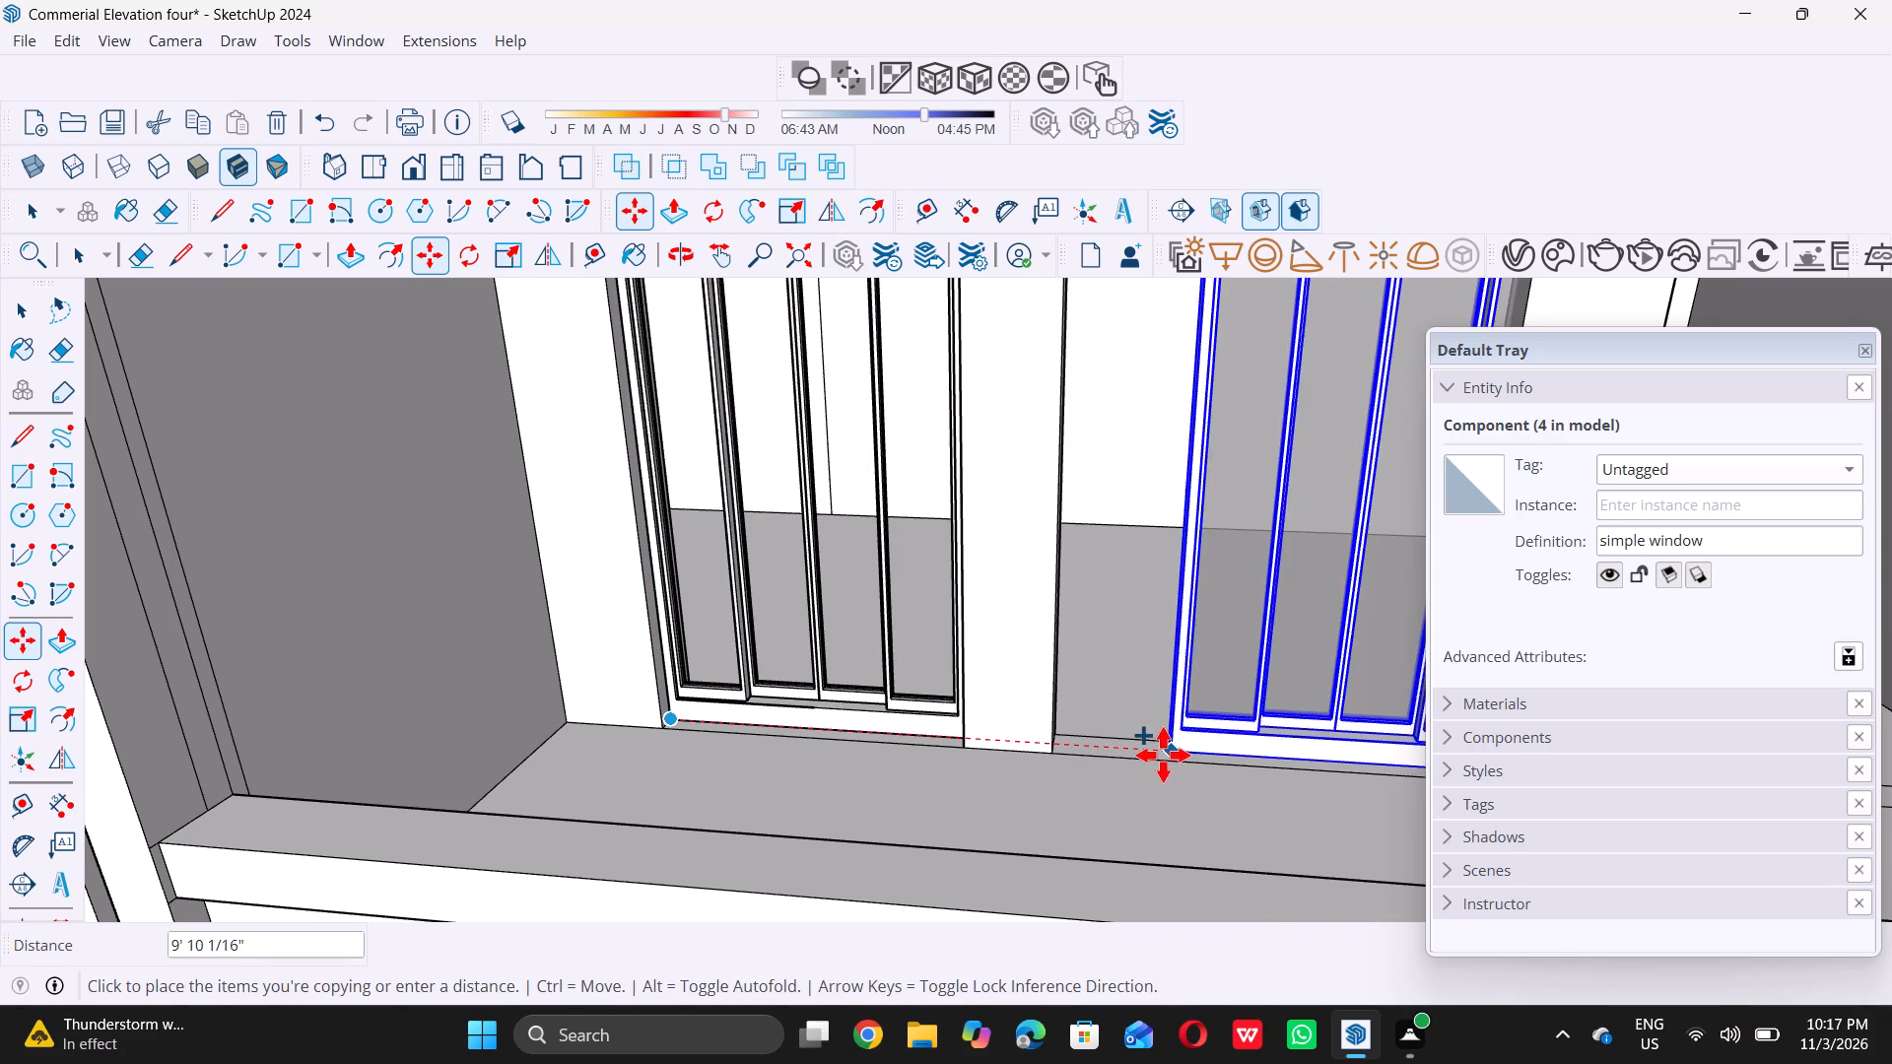
{"action": "middle_click_drag", "start_coordinate": [1163, 755], "coordinate": [1039, 709]}
{"action": "scroll", "coordinate": [942, 697], "scroll_direction": "up", "scroll_amount": 11}
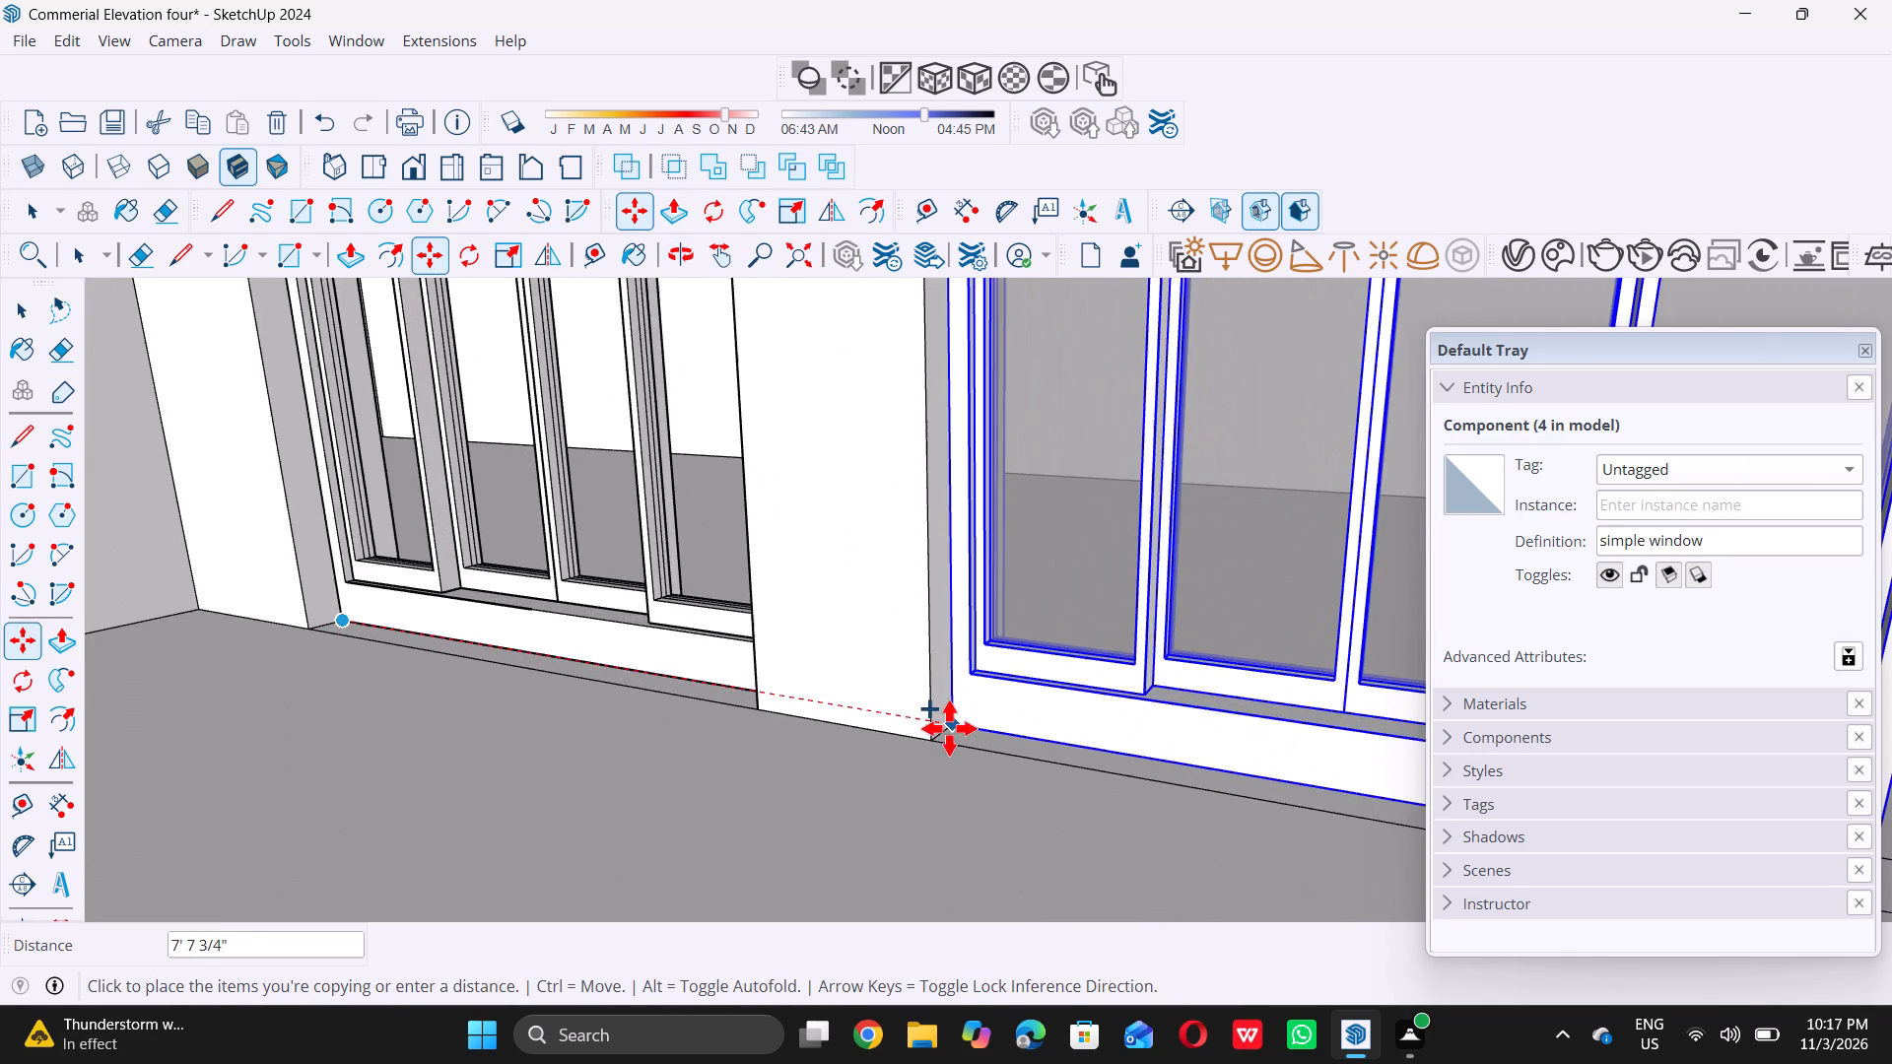
{"action": "scroll", "coordinate": [949, 728], "scroll_direction": "up", "scroll_amount": 8}
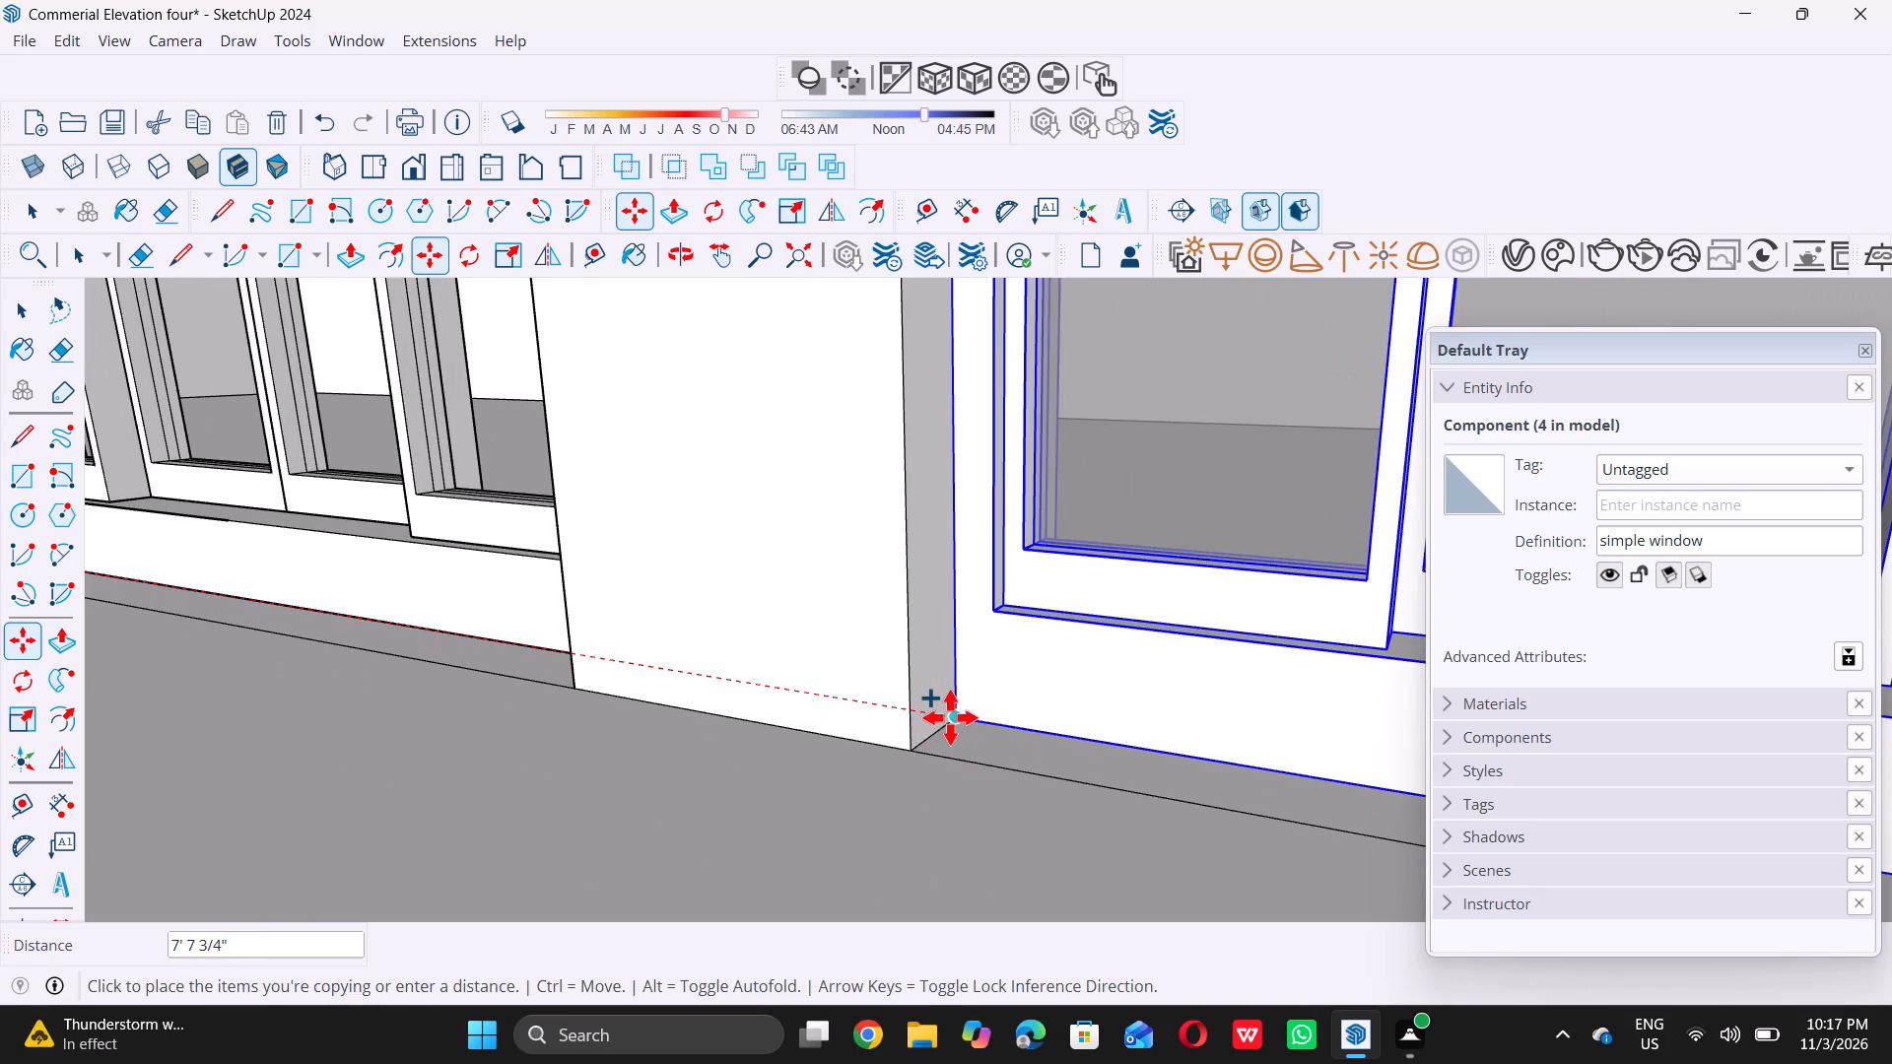
{"action": "triple_click", "coordinate": [950, 717]}
{"action": "left_click", "coordinate": [950, 717]}
{"action": "scroll", "coordinate": [946, 715], "scroll_direction": "down", "scroll_amount": 12}
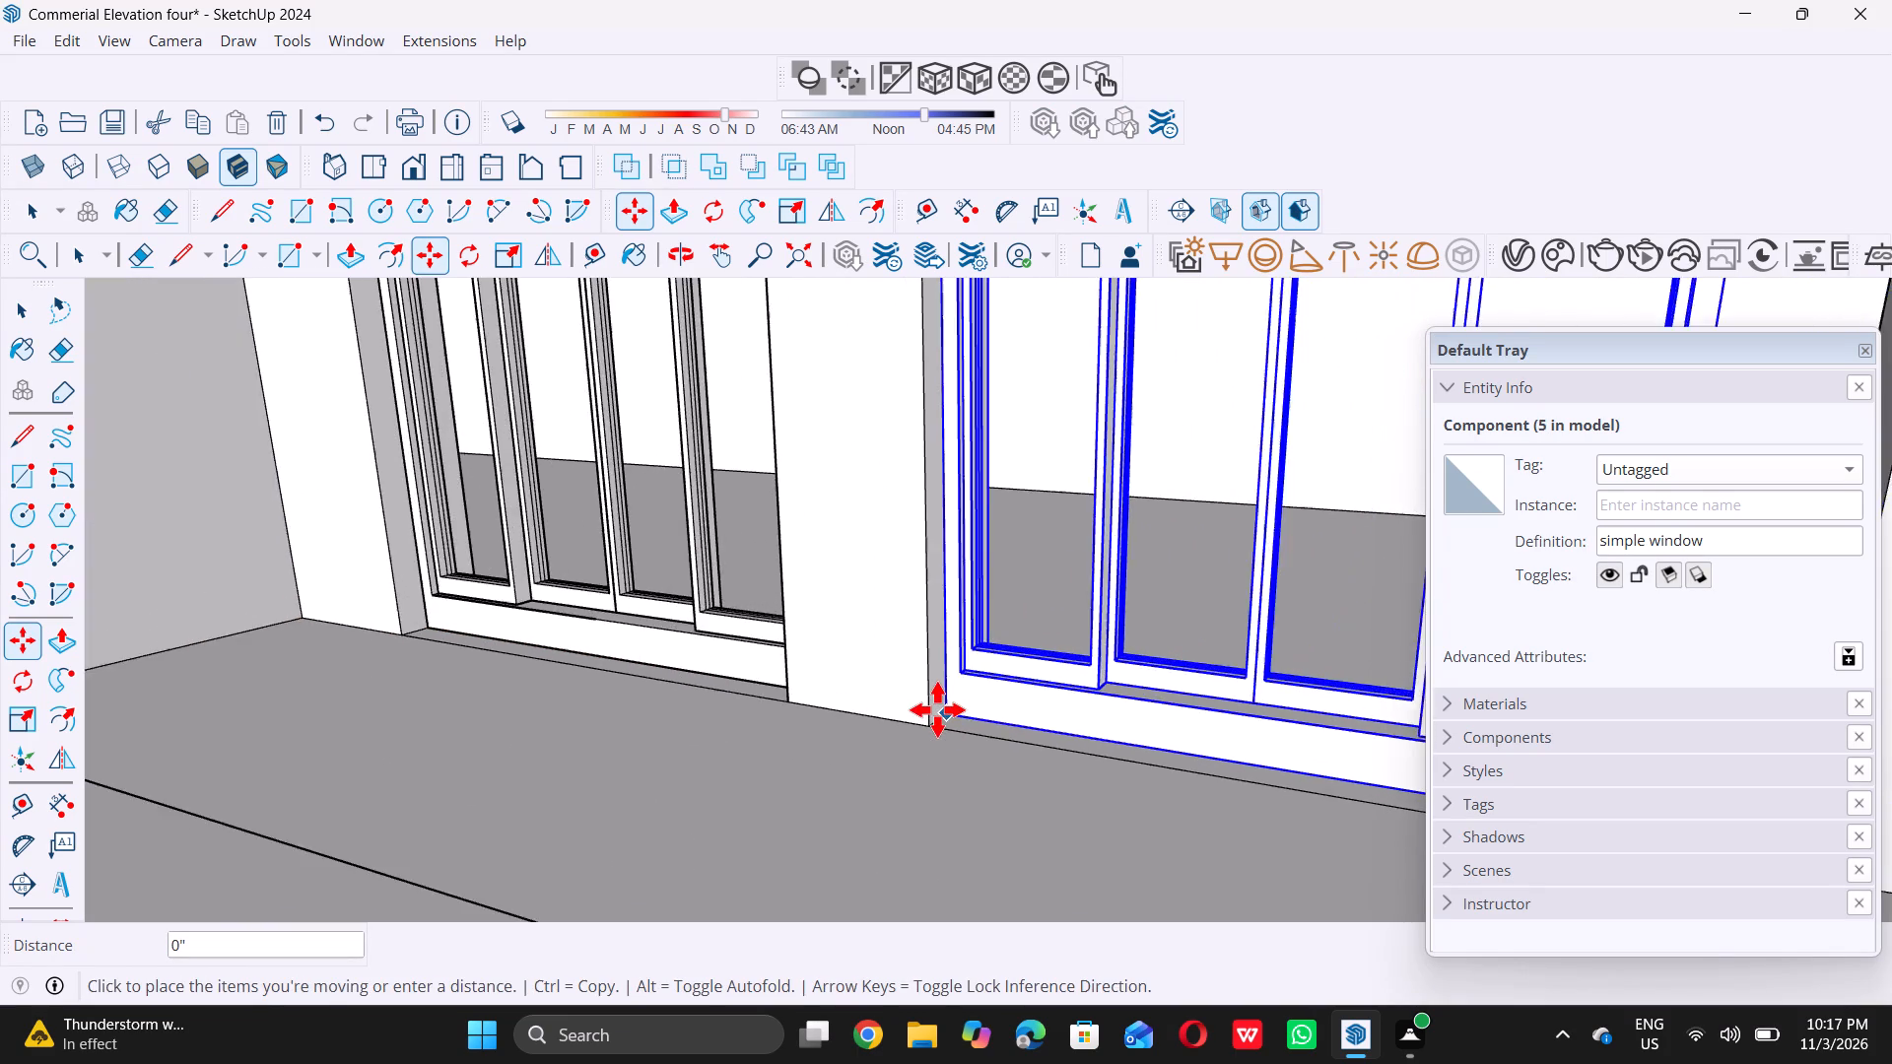
{"action": "scroll", "coordinate": [937, 709], "scroll_direction": "down", "scroll_amount": 13}
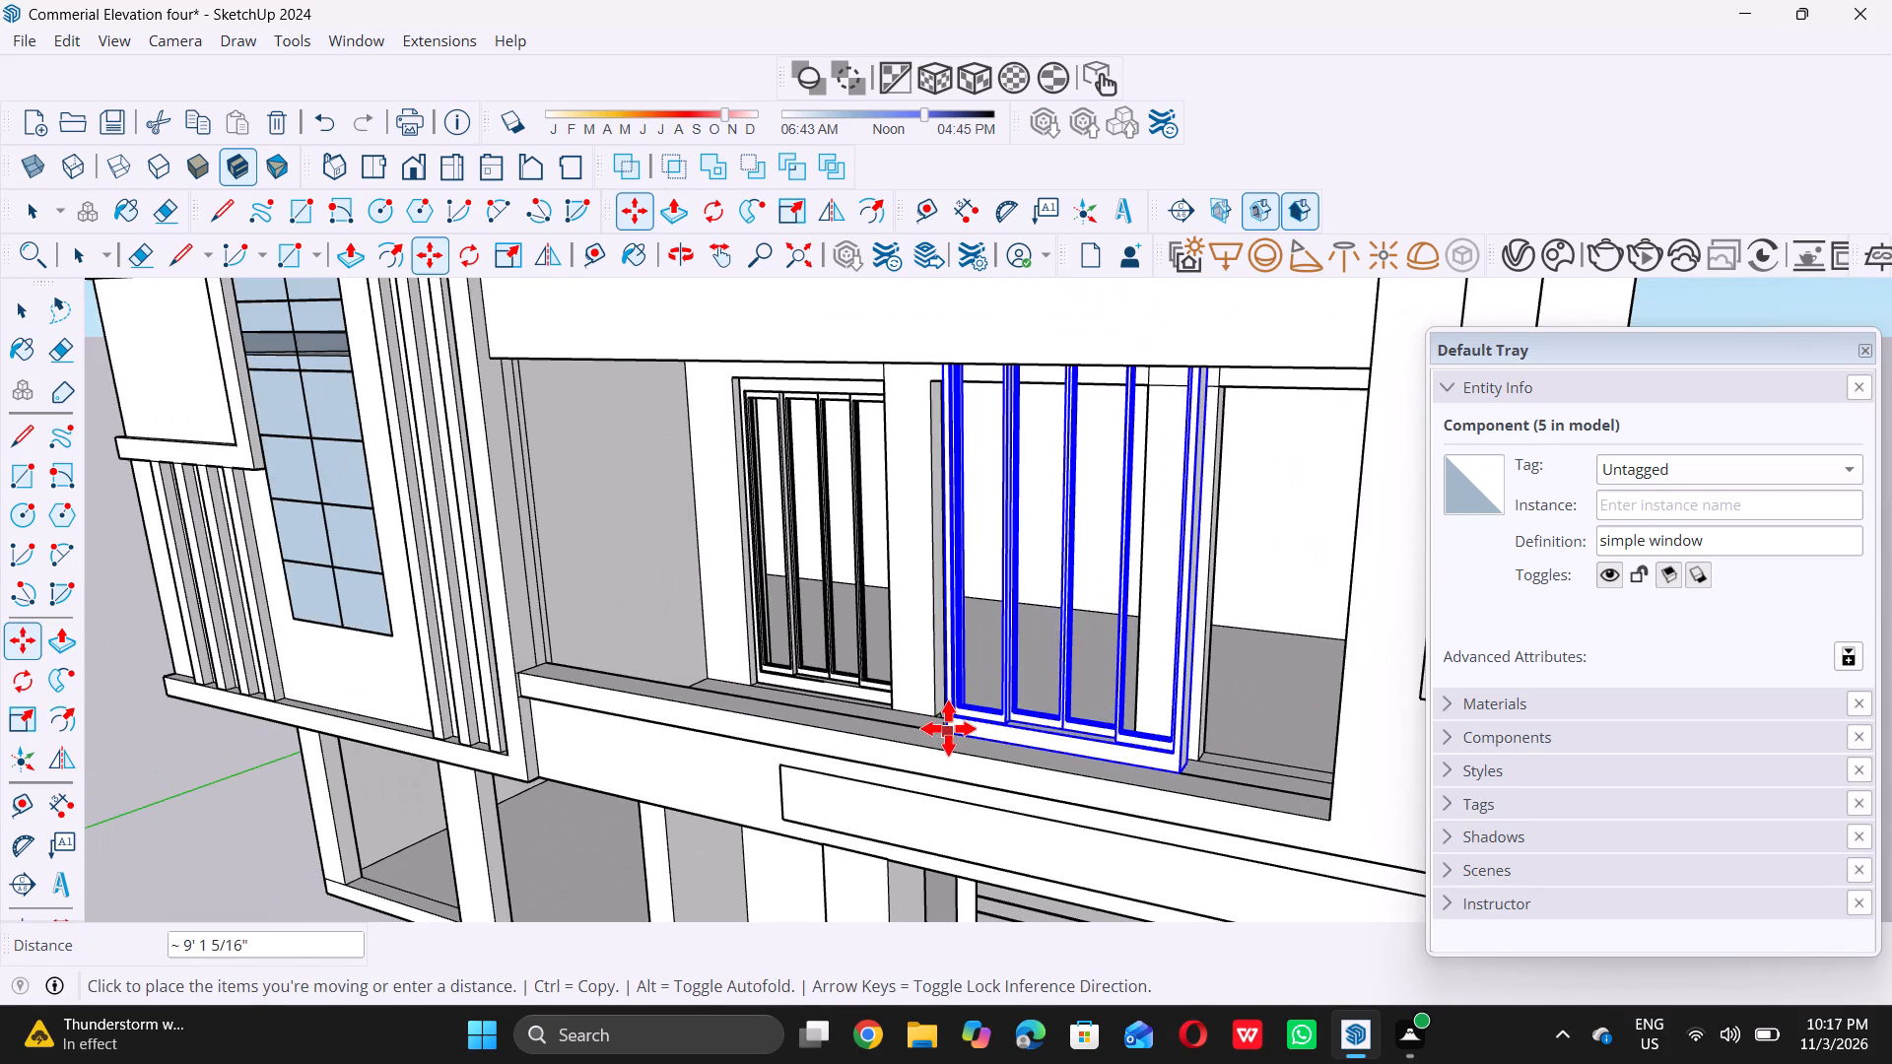
{"action": "key", "text": "space"}
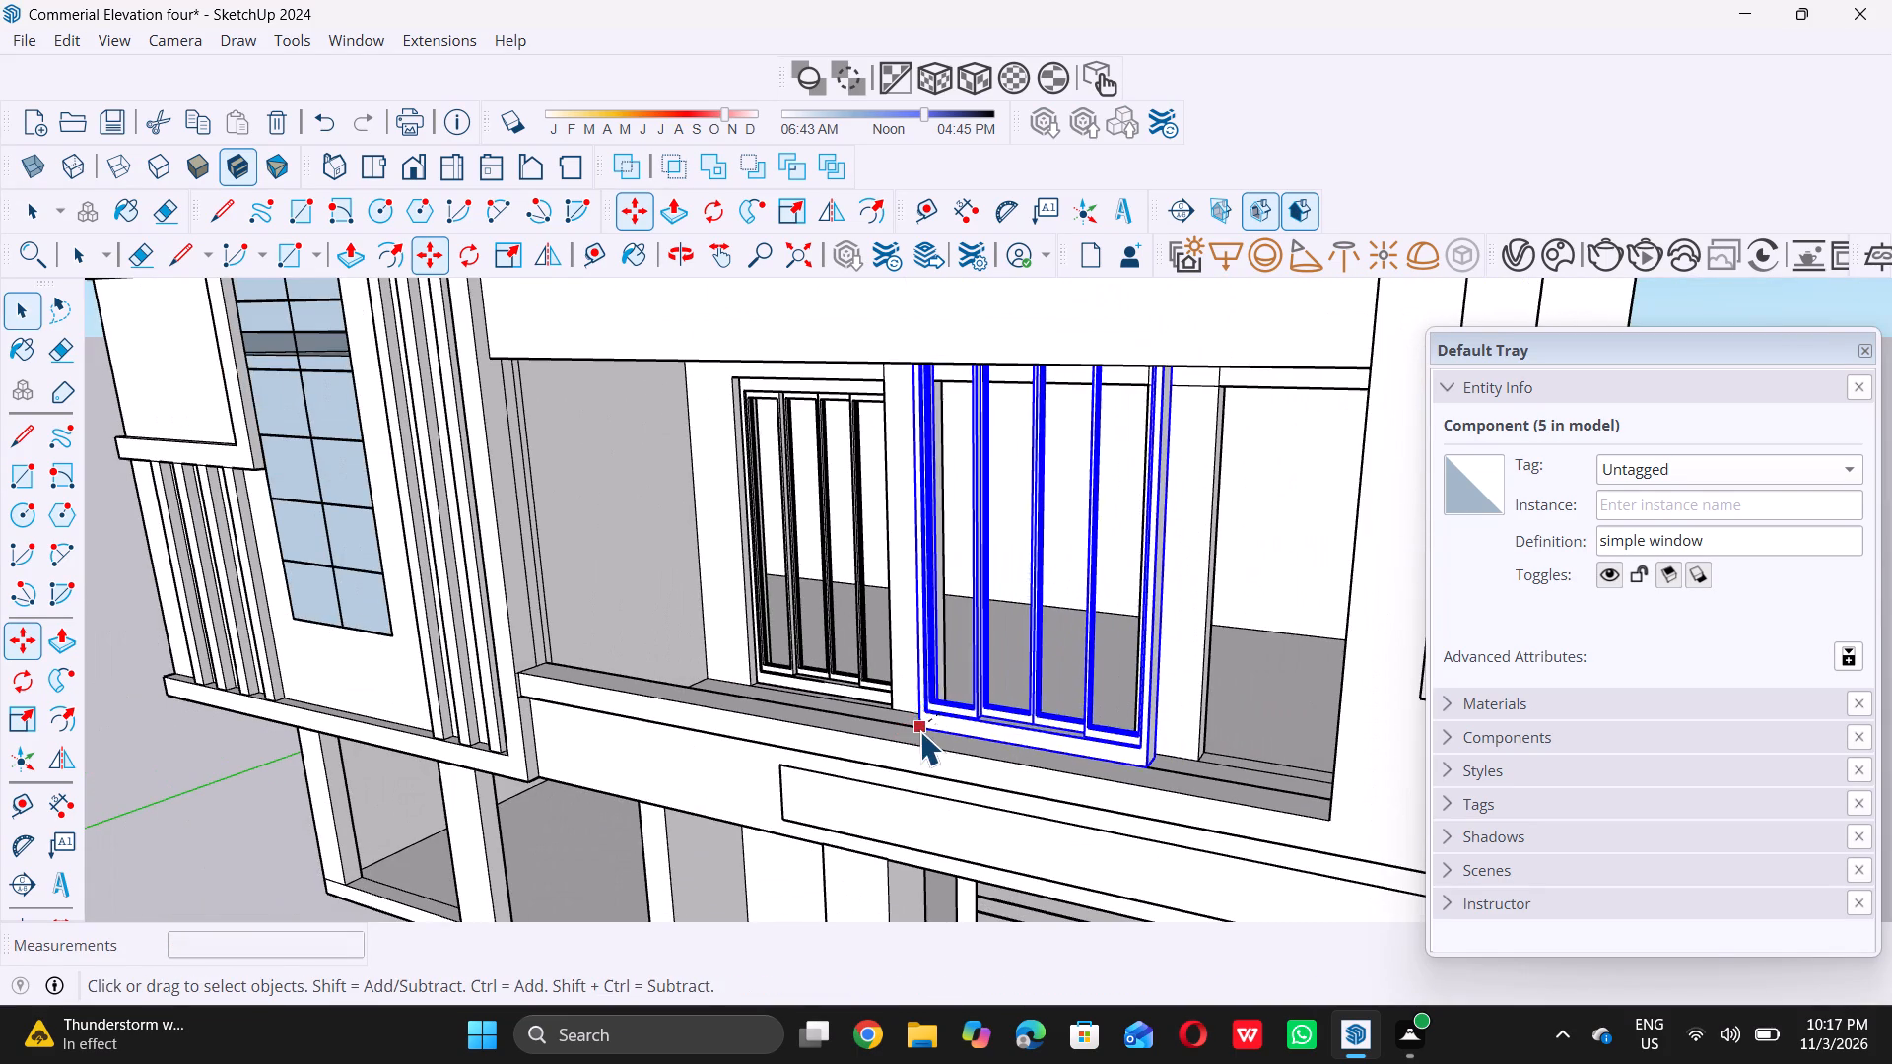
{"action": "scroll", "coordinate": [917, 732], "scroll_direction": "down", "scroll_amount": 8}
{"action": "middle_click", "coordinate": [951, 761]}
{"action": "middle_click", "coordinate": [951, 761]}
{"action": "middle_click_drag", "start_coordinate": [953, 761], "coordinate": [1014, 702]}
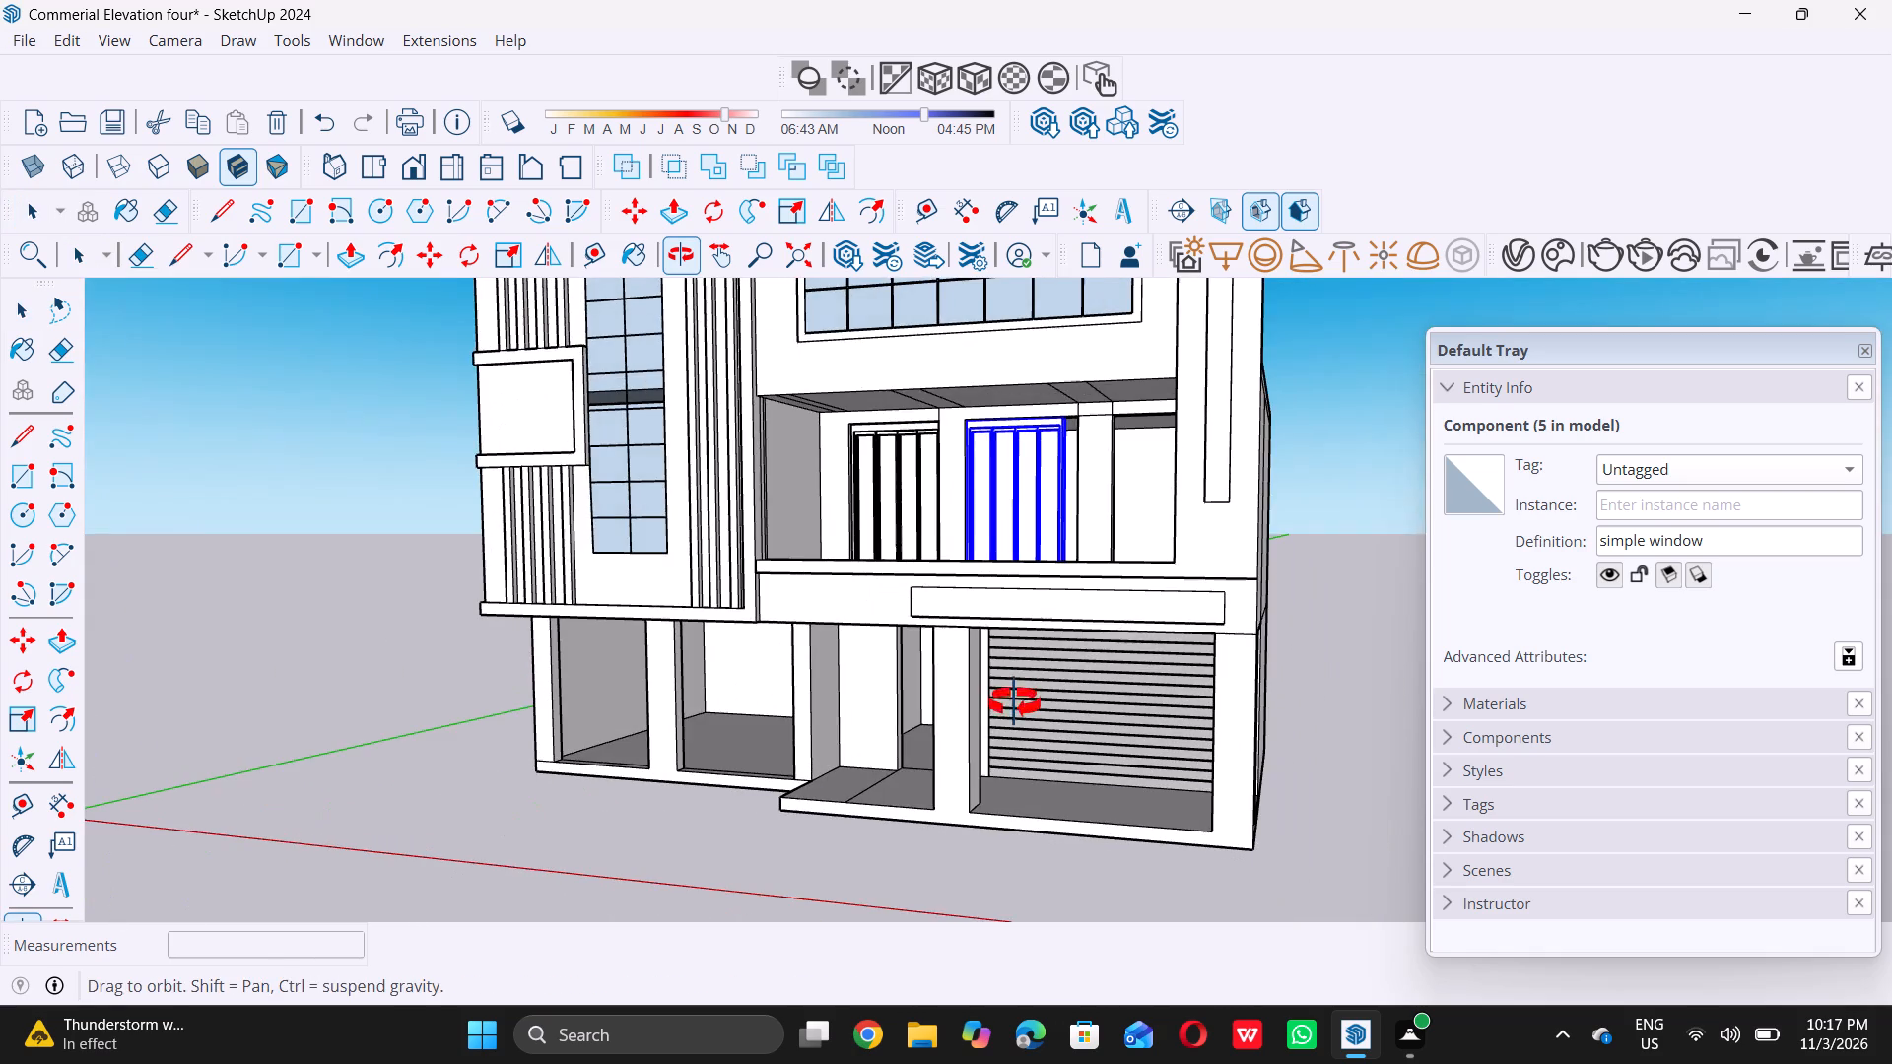
Scale the copied window's width to meet the far jamb of the second middle-floor opening.
{"action": "middle_click_drag", "start_coordinate": [1014, 702], "coordinate": [1030, 702]}
{"action": "scroll", "coordinate": [1094, 513], "scroll_direction": "up", "scroll_amount": 6}
{"action": "scroll", "coordinate": [1032, 412], "scroll_direction": "up", "scroll_amount": 6}
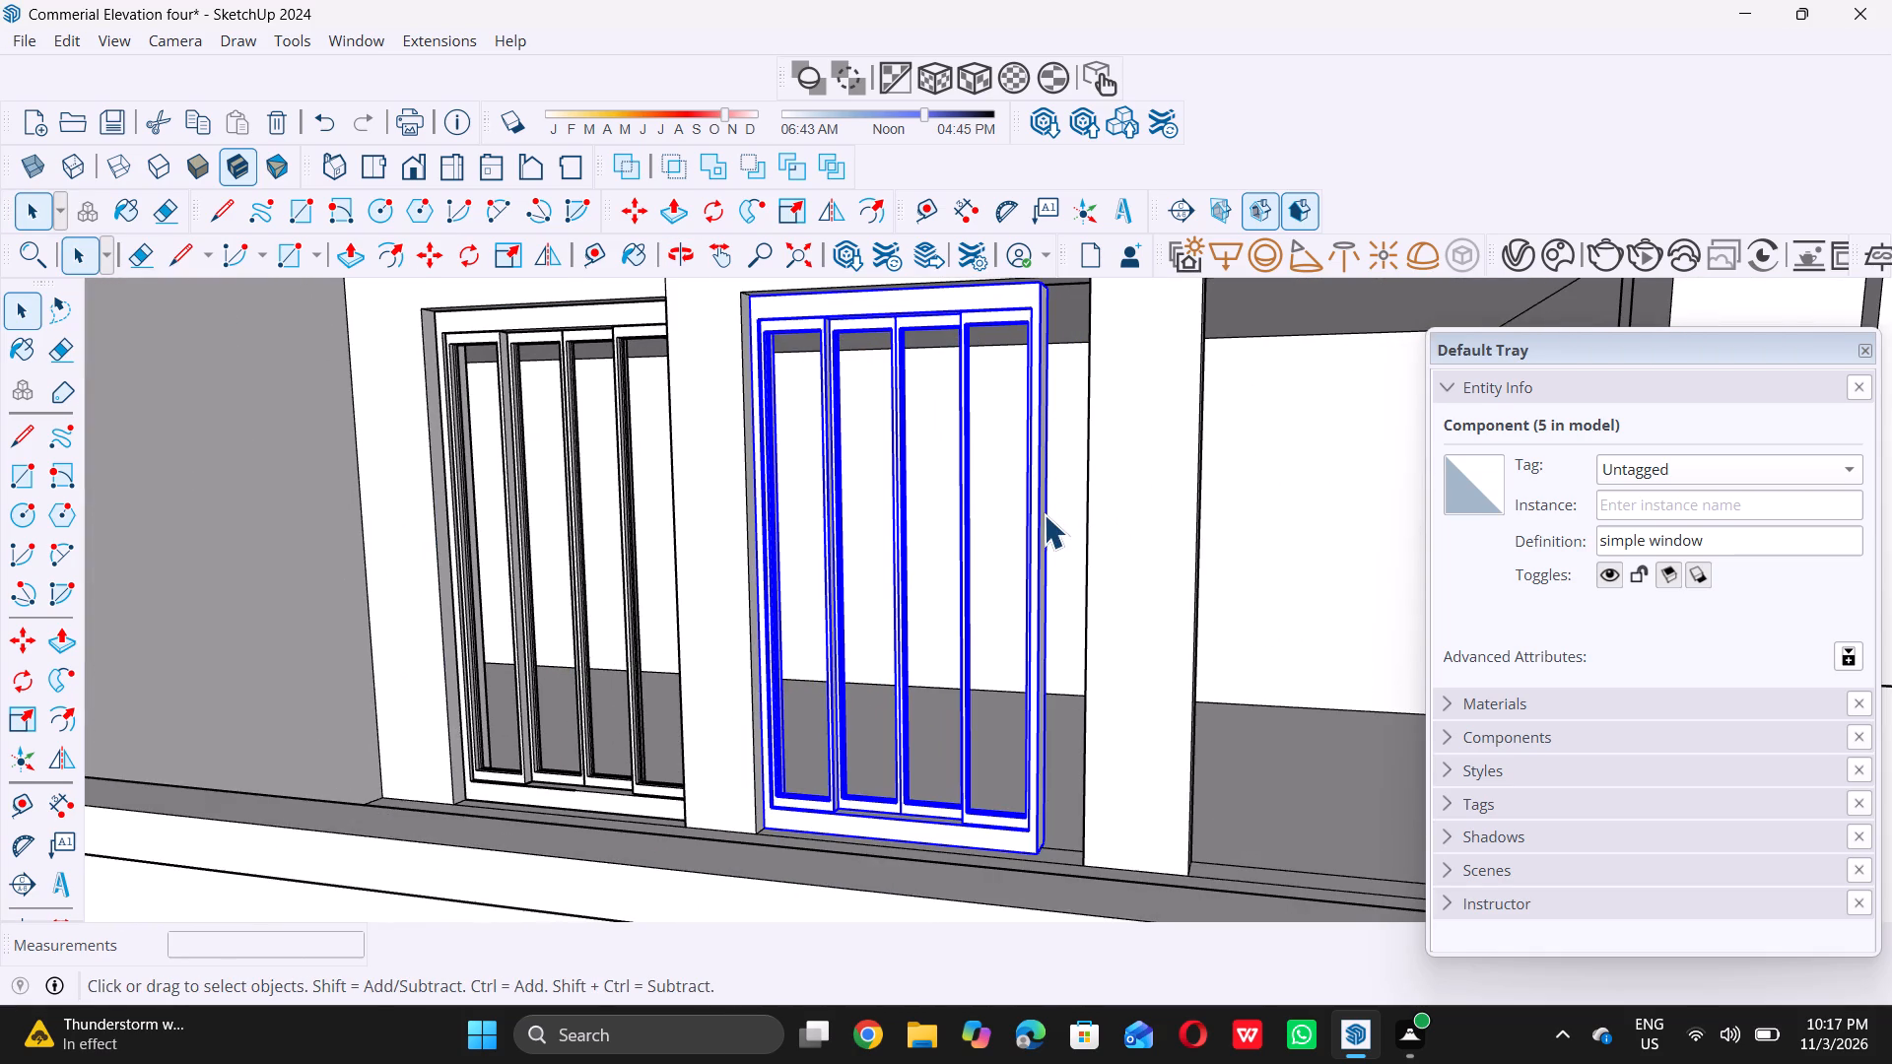
{"action": "key", "text": "s"}
{"action": "scroll", "coordinate": [1038, 580], "scroll_direction": "up", "scroll_amount": 3}
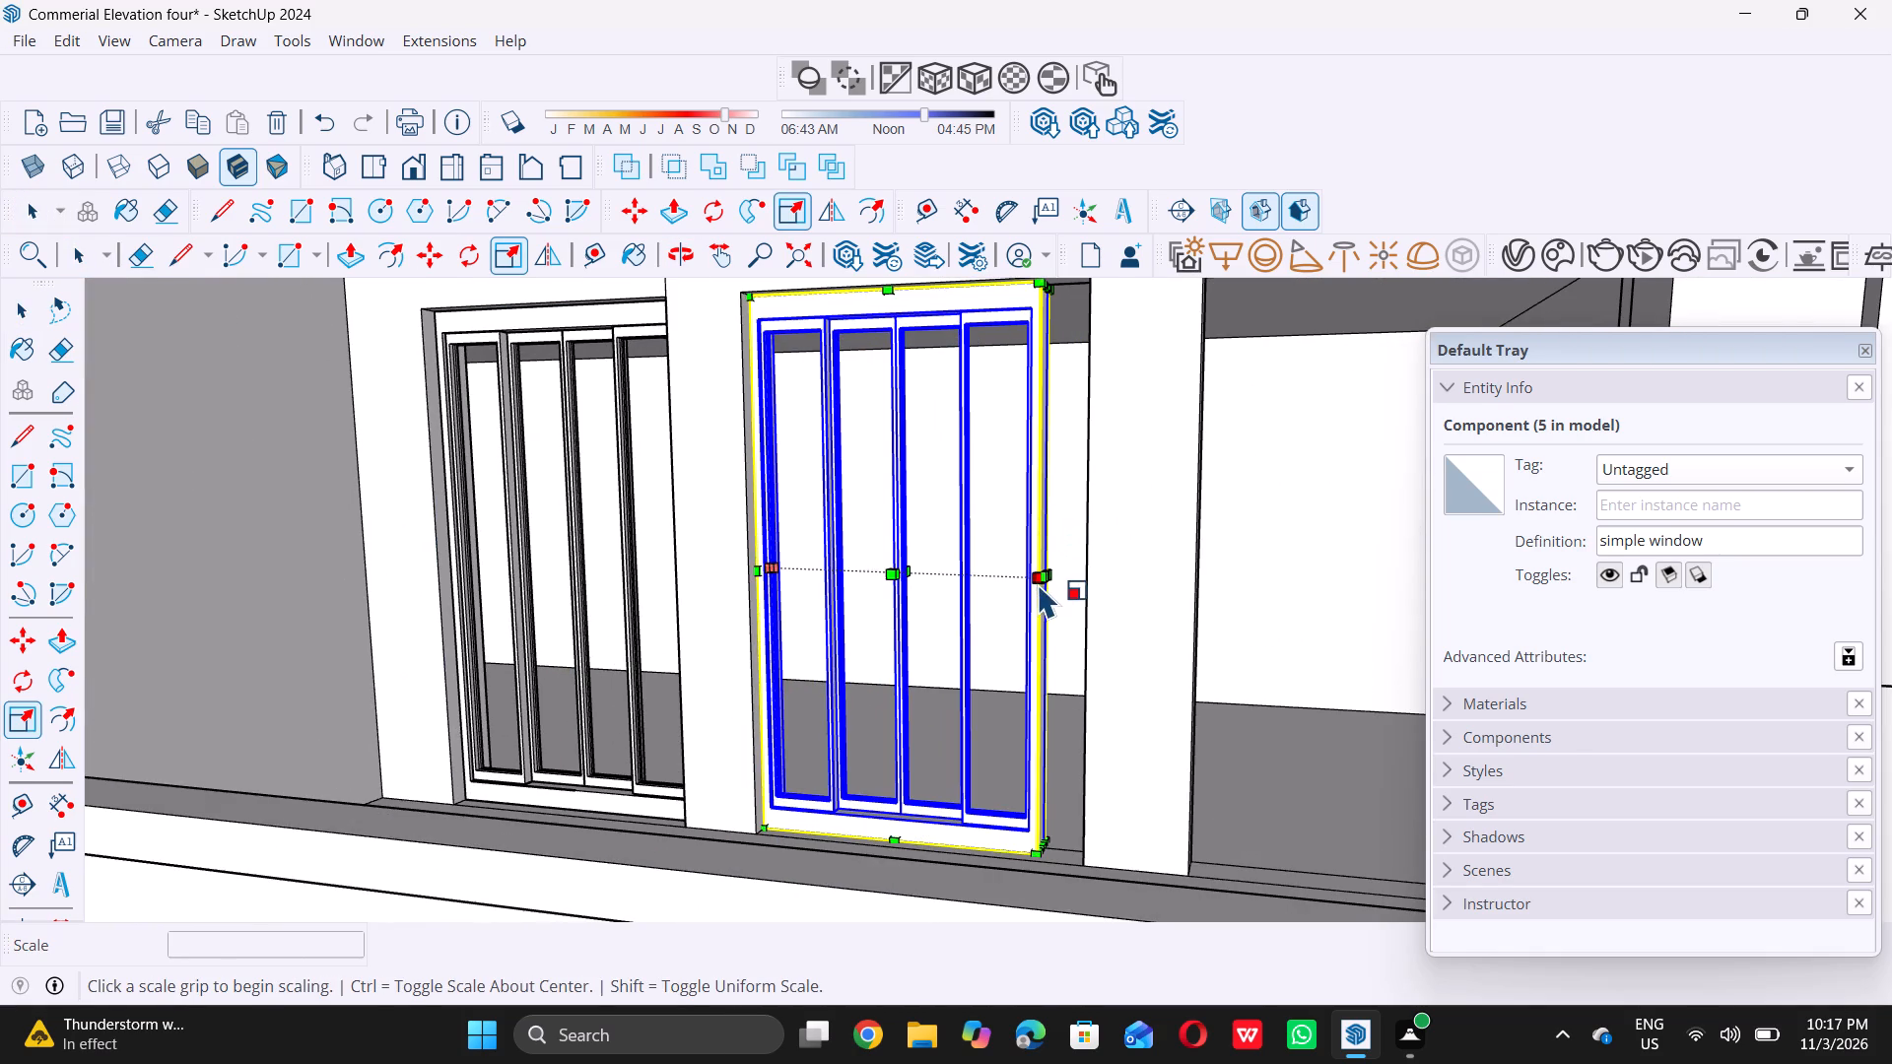
{"action": "scroll", "coordinate": [1039, 583], "scroll_direction": "up", "scroll_amount": 9}
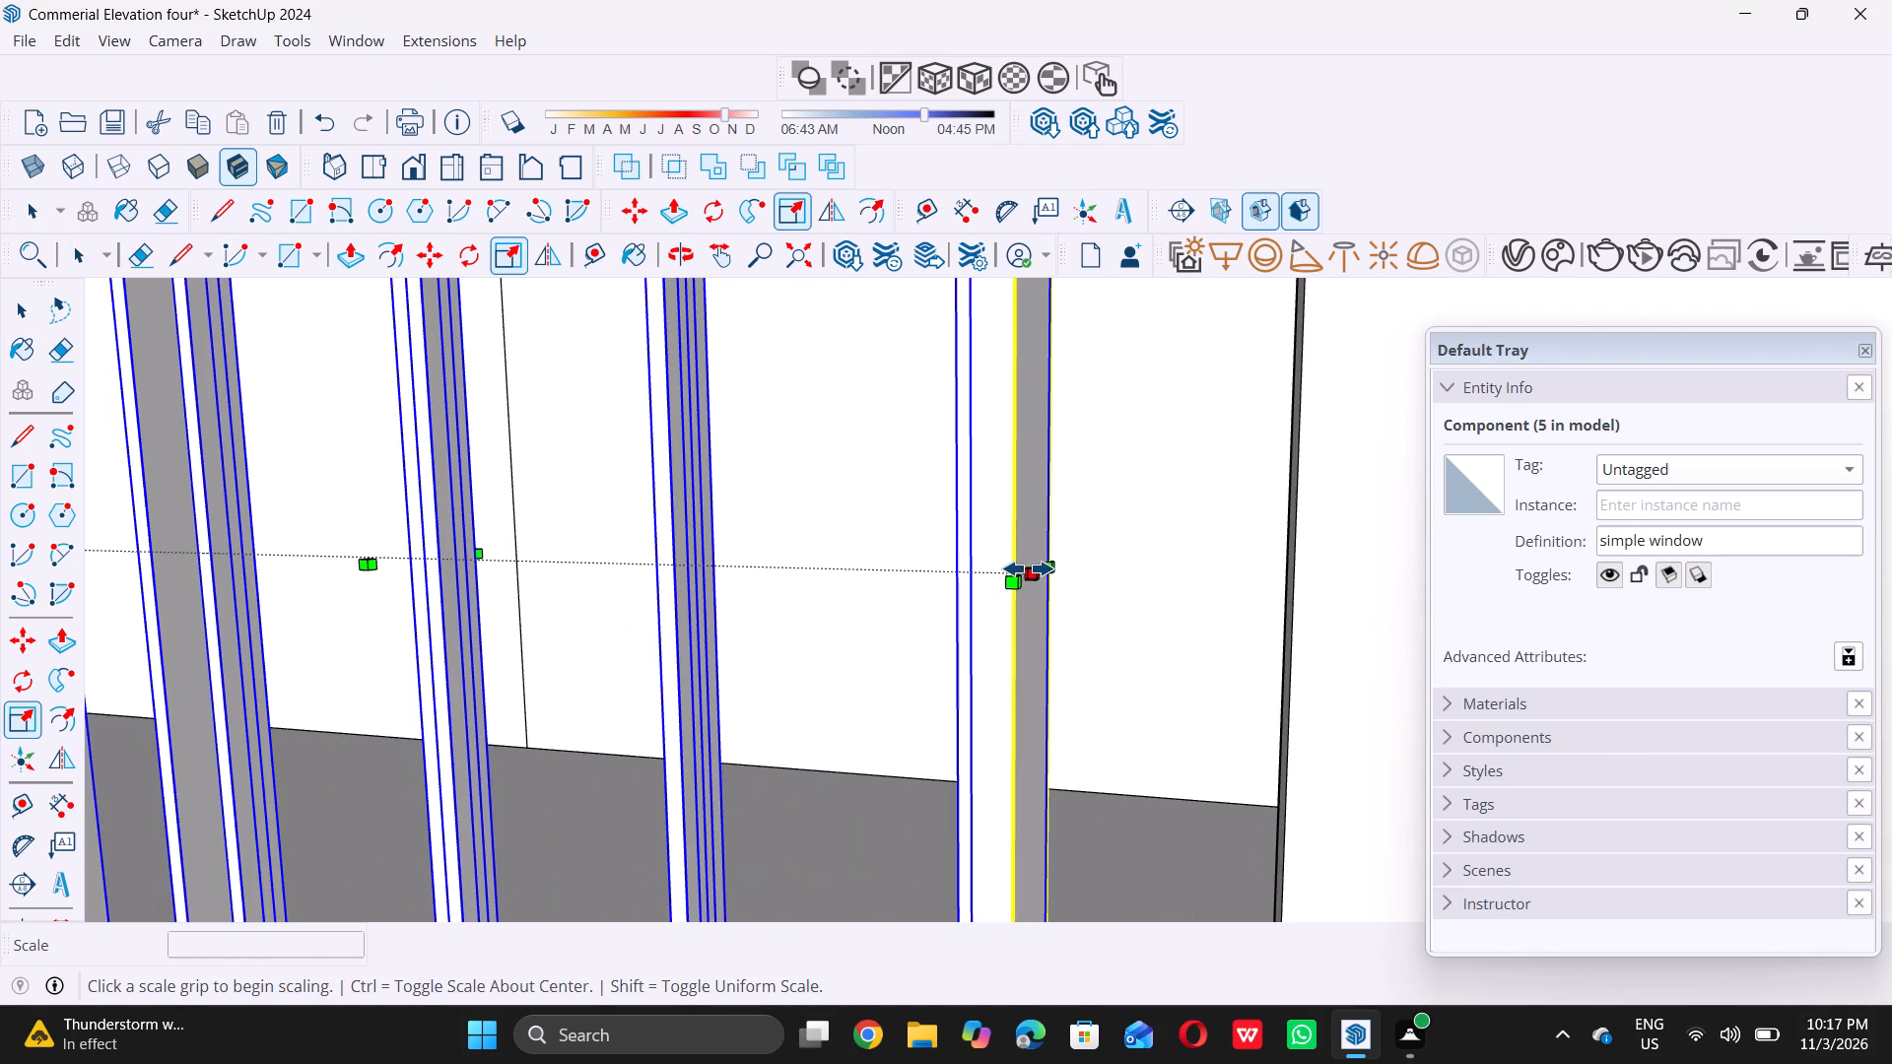
{"action": "double_click", "coordinate": [1025, 565]}
{"action": "scroll", "coordinate": [1020, 560], "scroll_direction": "down", "scroll_amount": 10}
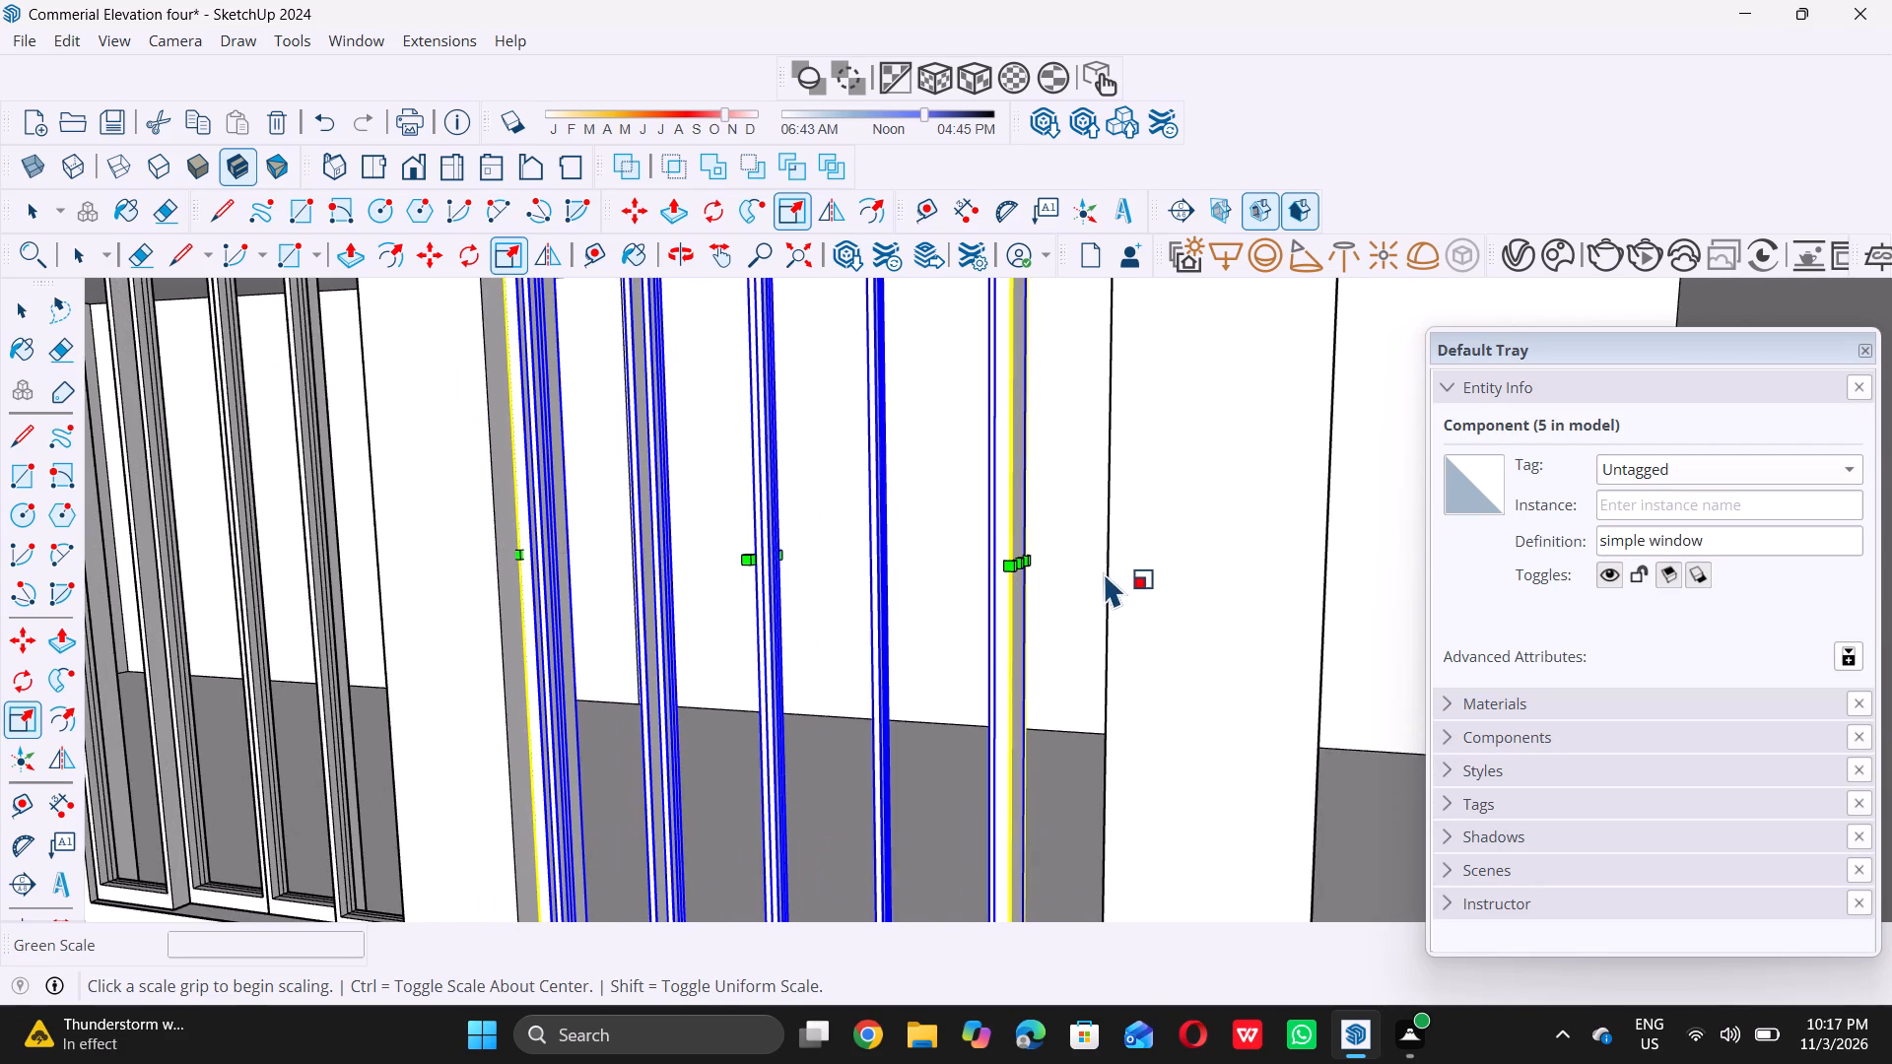
{"action": "scroll", "coordinate": [1048, 565], "scroll_direction": "up", "scroll_amount": 6}
{"action": "scroll", "coordinate": [984, 552], "scroll_direction": "down", "scroll_amount": 3}
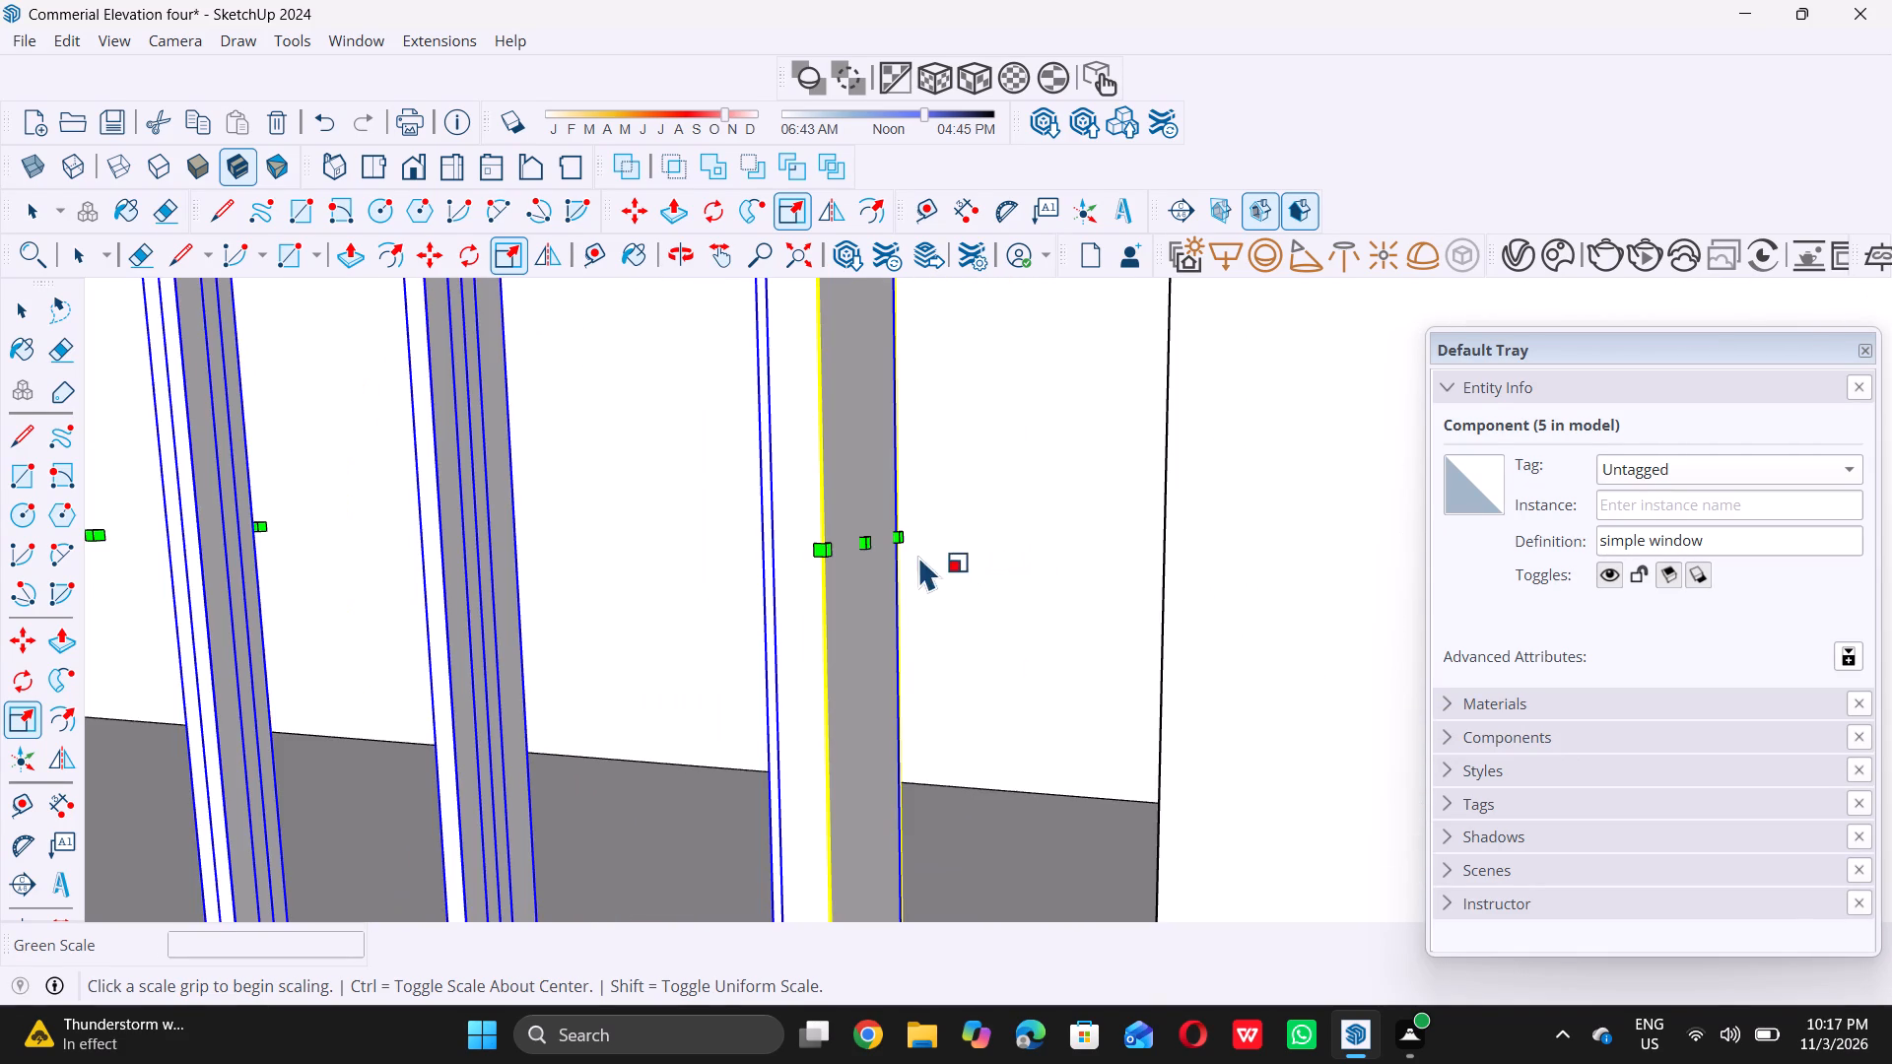
{"action": "double_click", "coordinate": [863, 534]}
{"action": "scroll", "coordinate": [863, 534], "scroll_direction": "down", "scroll_amount": 8}
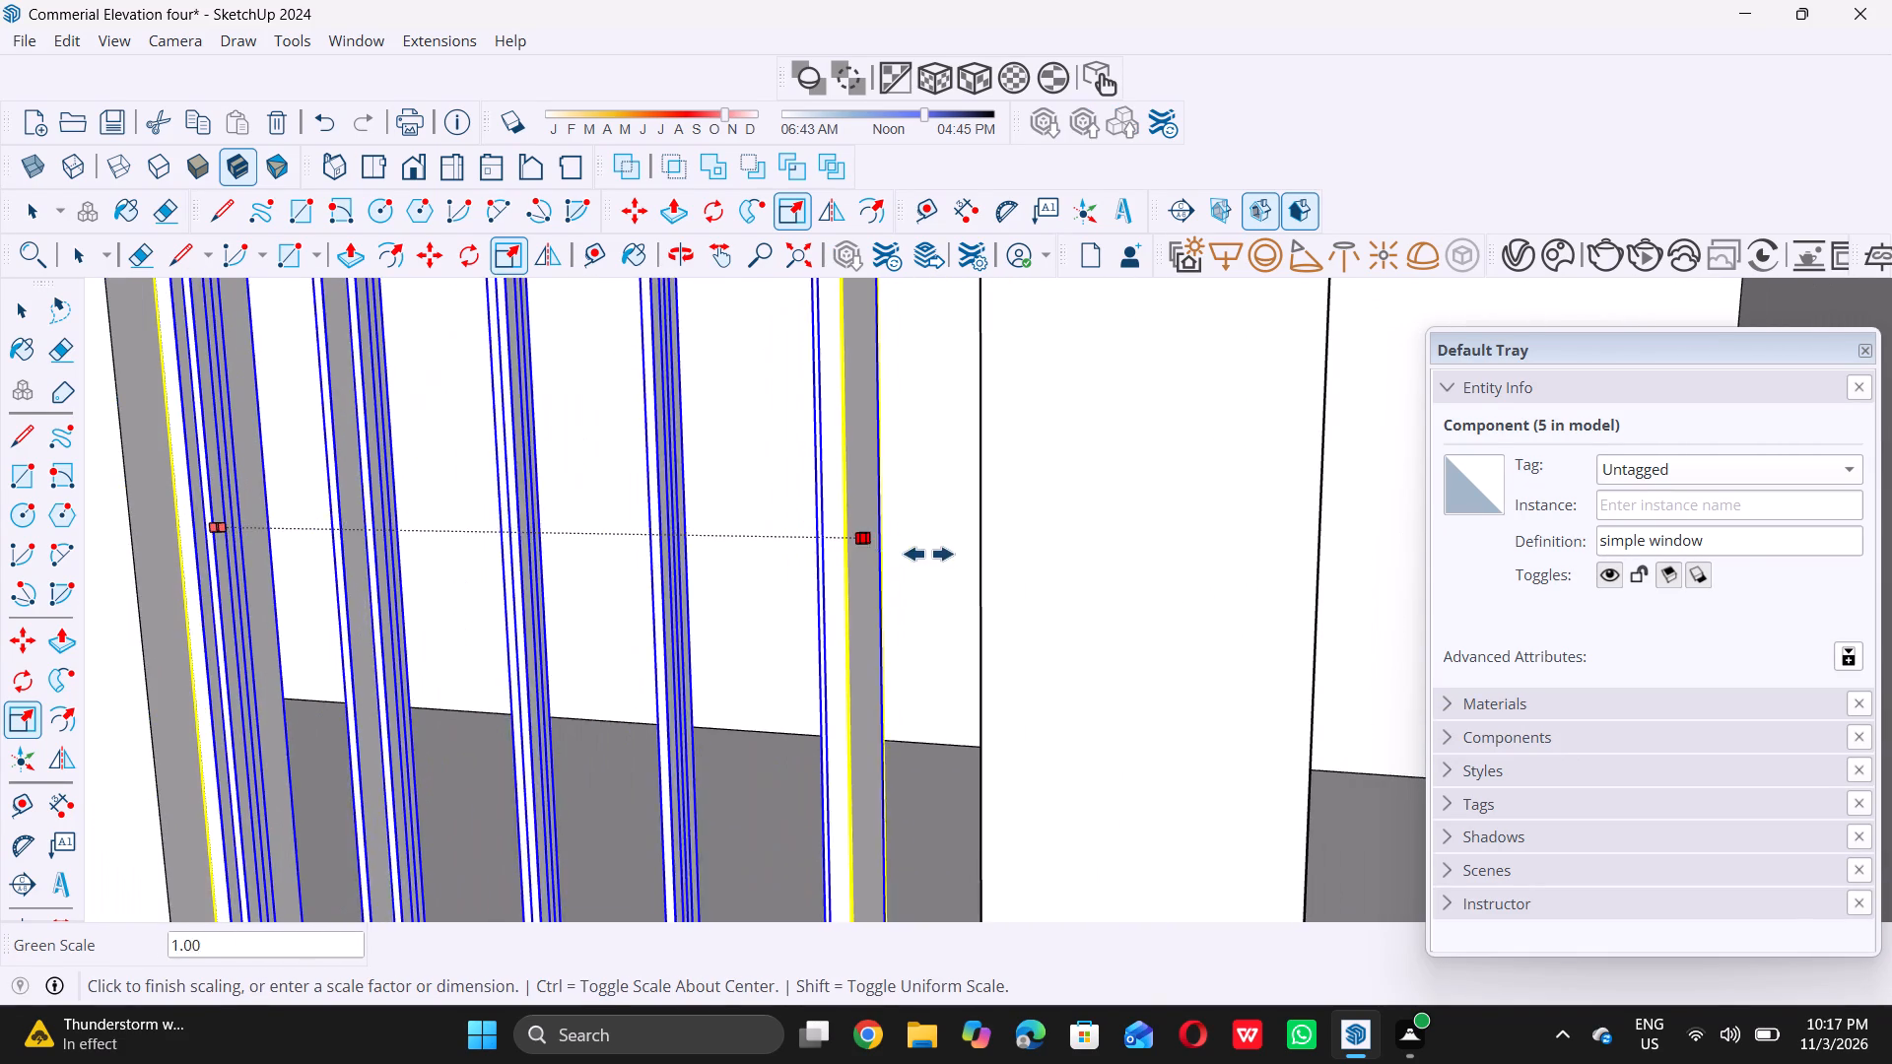
{"action": "triple_click", "coordinate": [996, 563]}
{"action": "scroll", "coordinate": [998, 563], "scroll_direction": "down", "scroll_amount": 1}
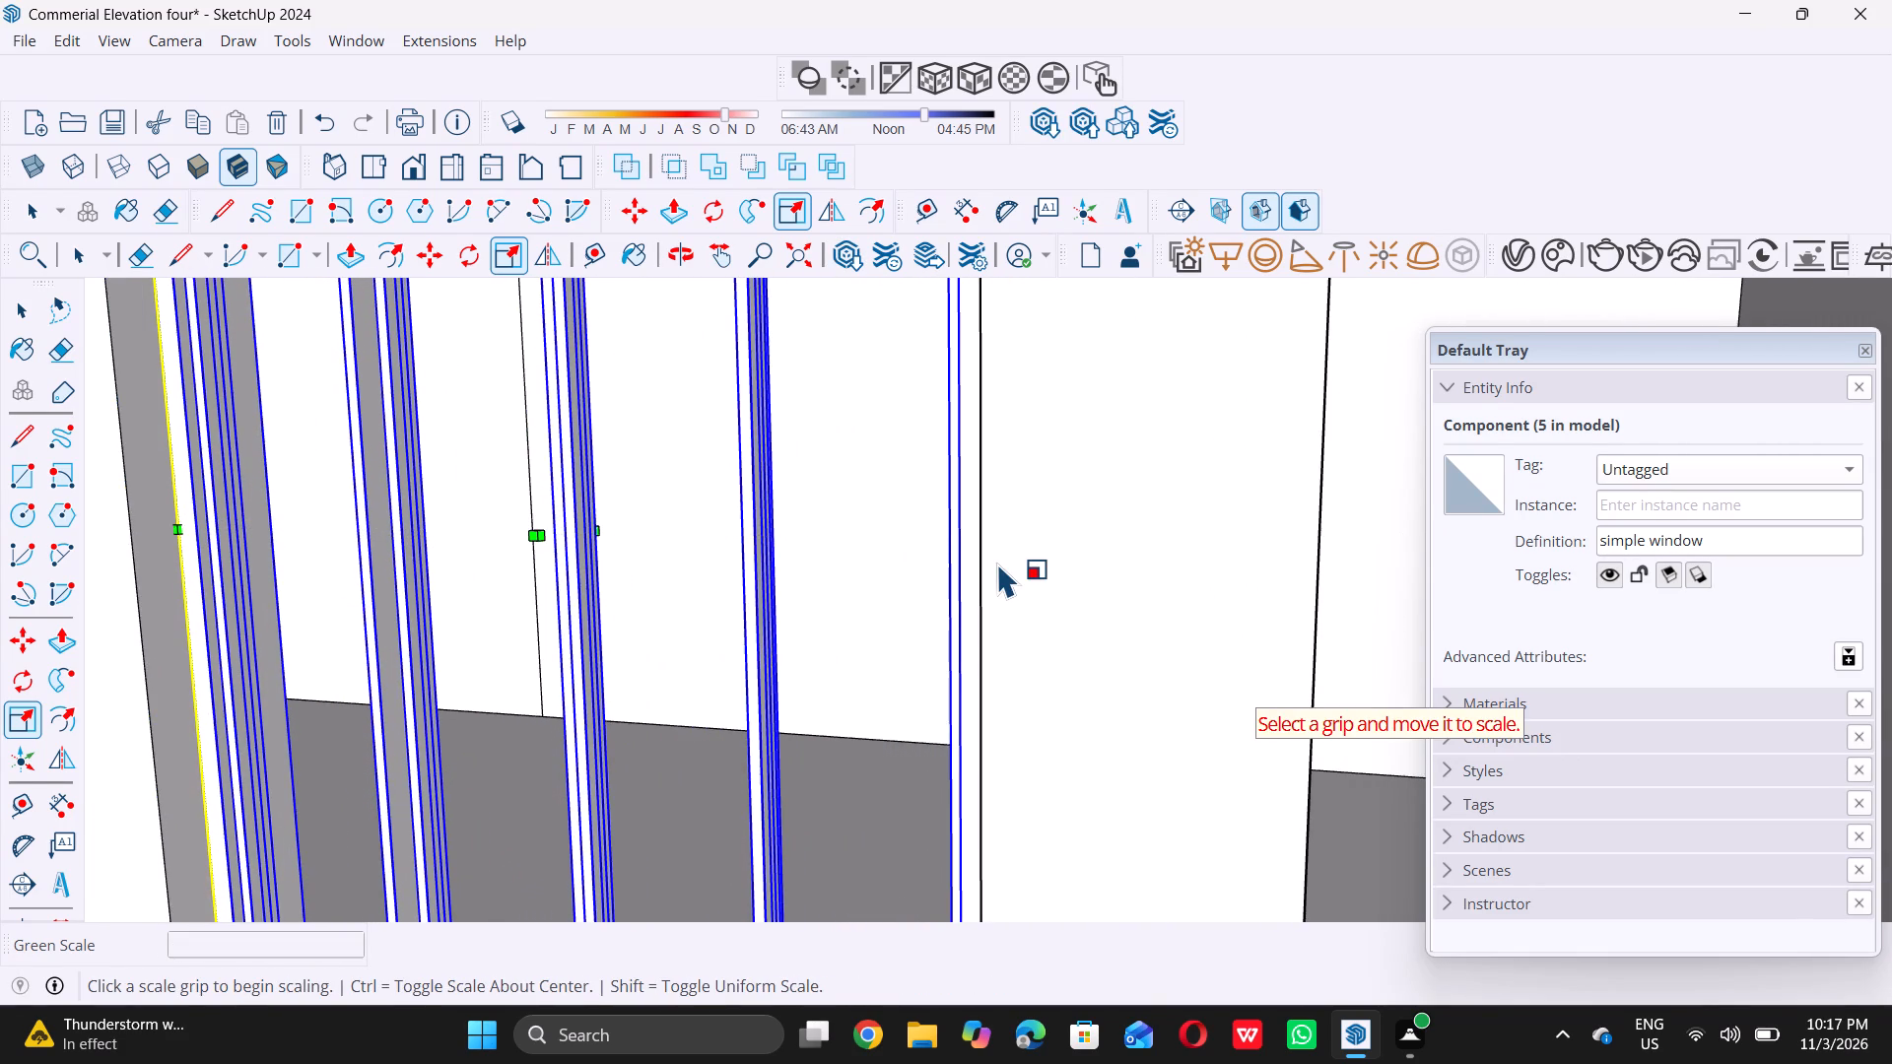
{"action": "scroll", "coordinate": [998, 563], "scroll_direction": "down", "scroll_amount": 17}
{"action": "key", "text": "space"}
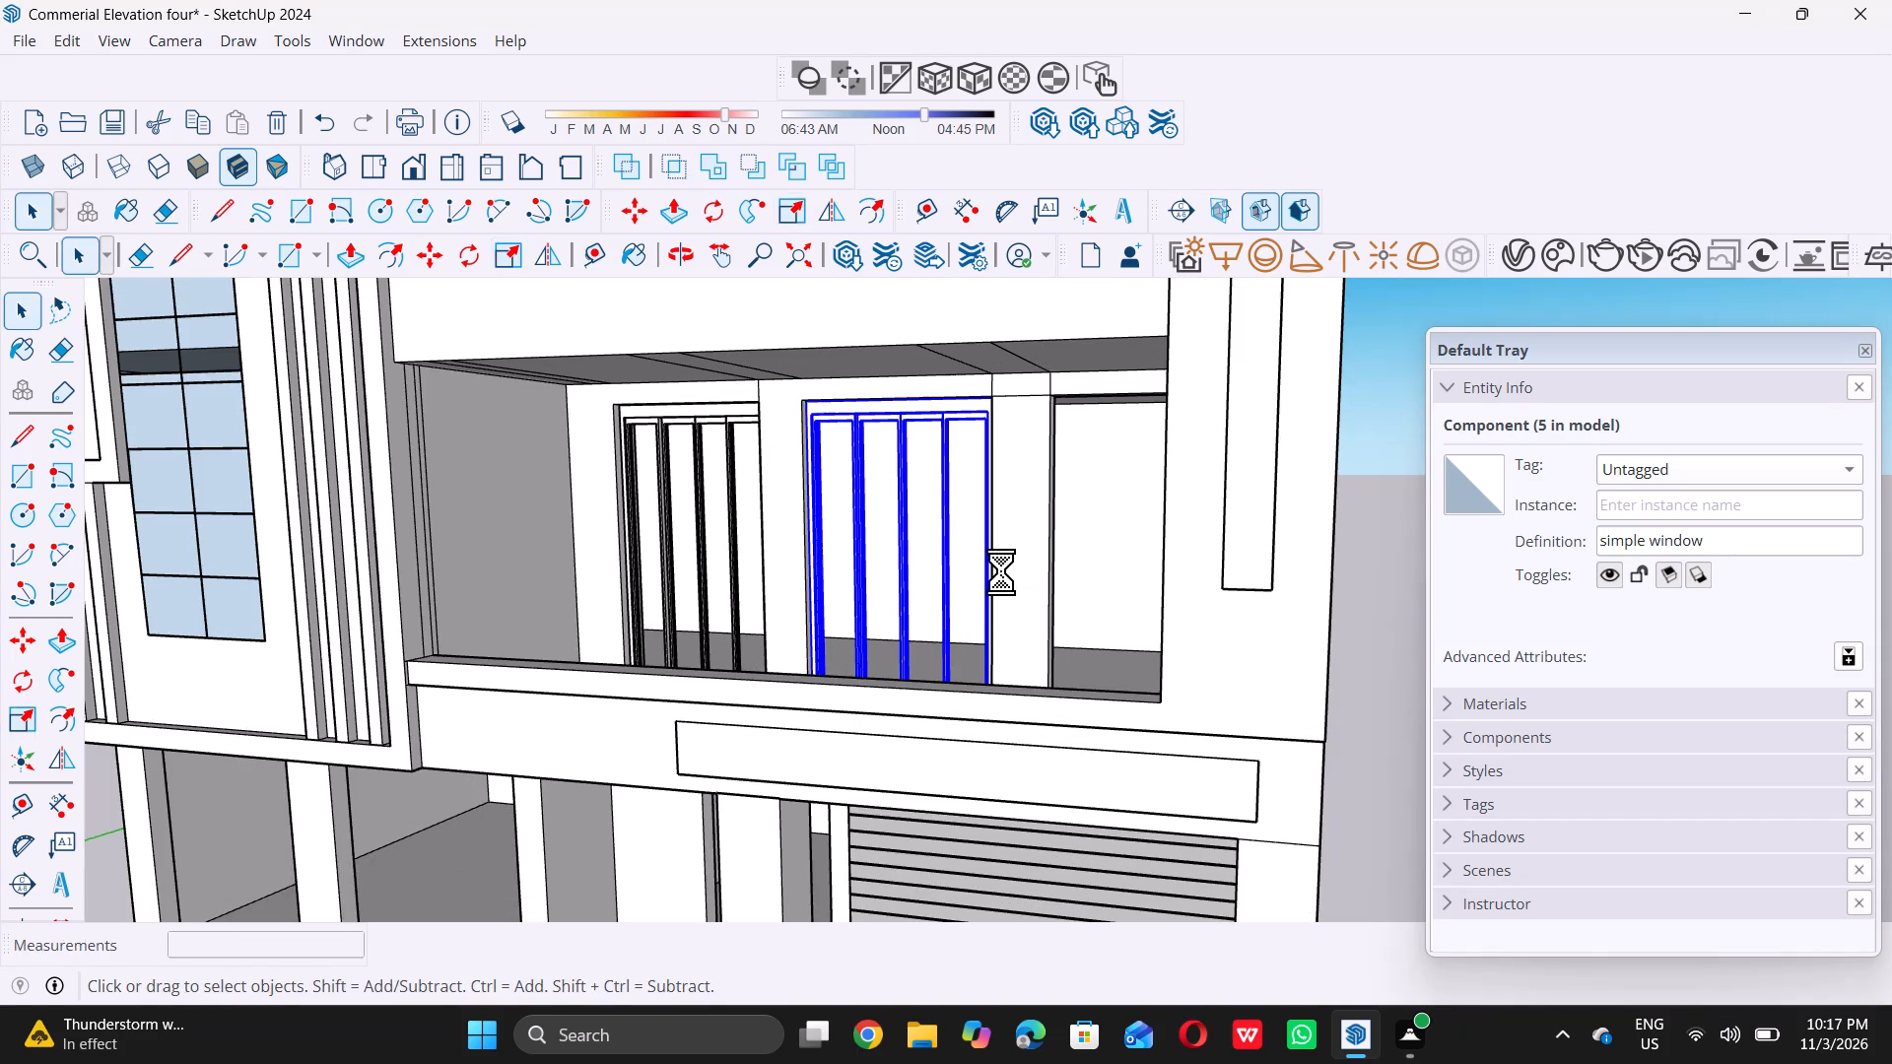
Copy the widened window by its lower frame corner about 8' 11 7/8" into the third middle-floor opening, at the midpoint of the jamb's depth.
{"action": "scroll", "coordinate": [1000, 573], "scroll_direction": "down", "scroll_amount": 16}
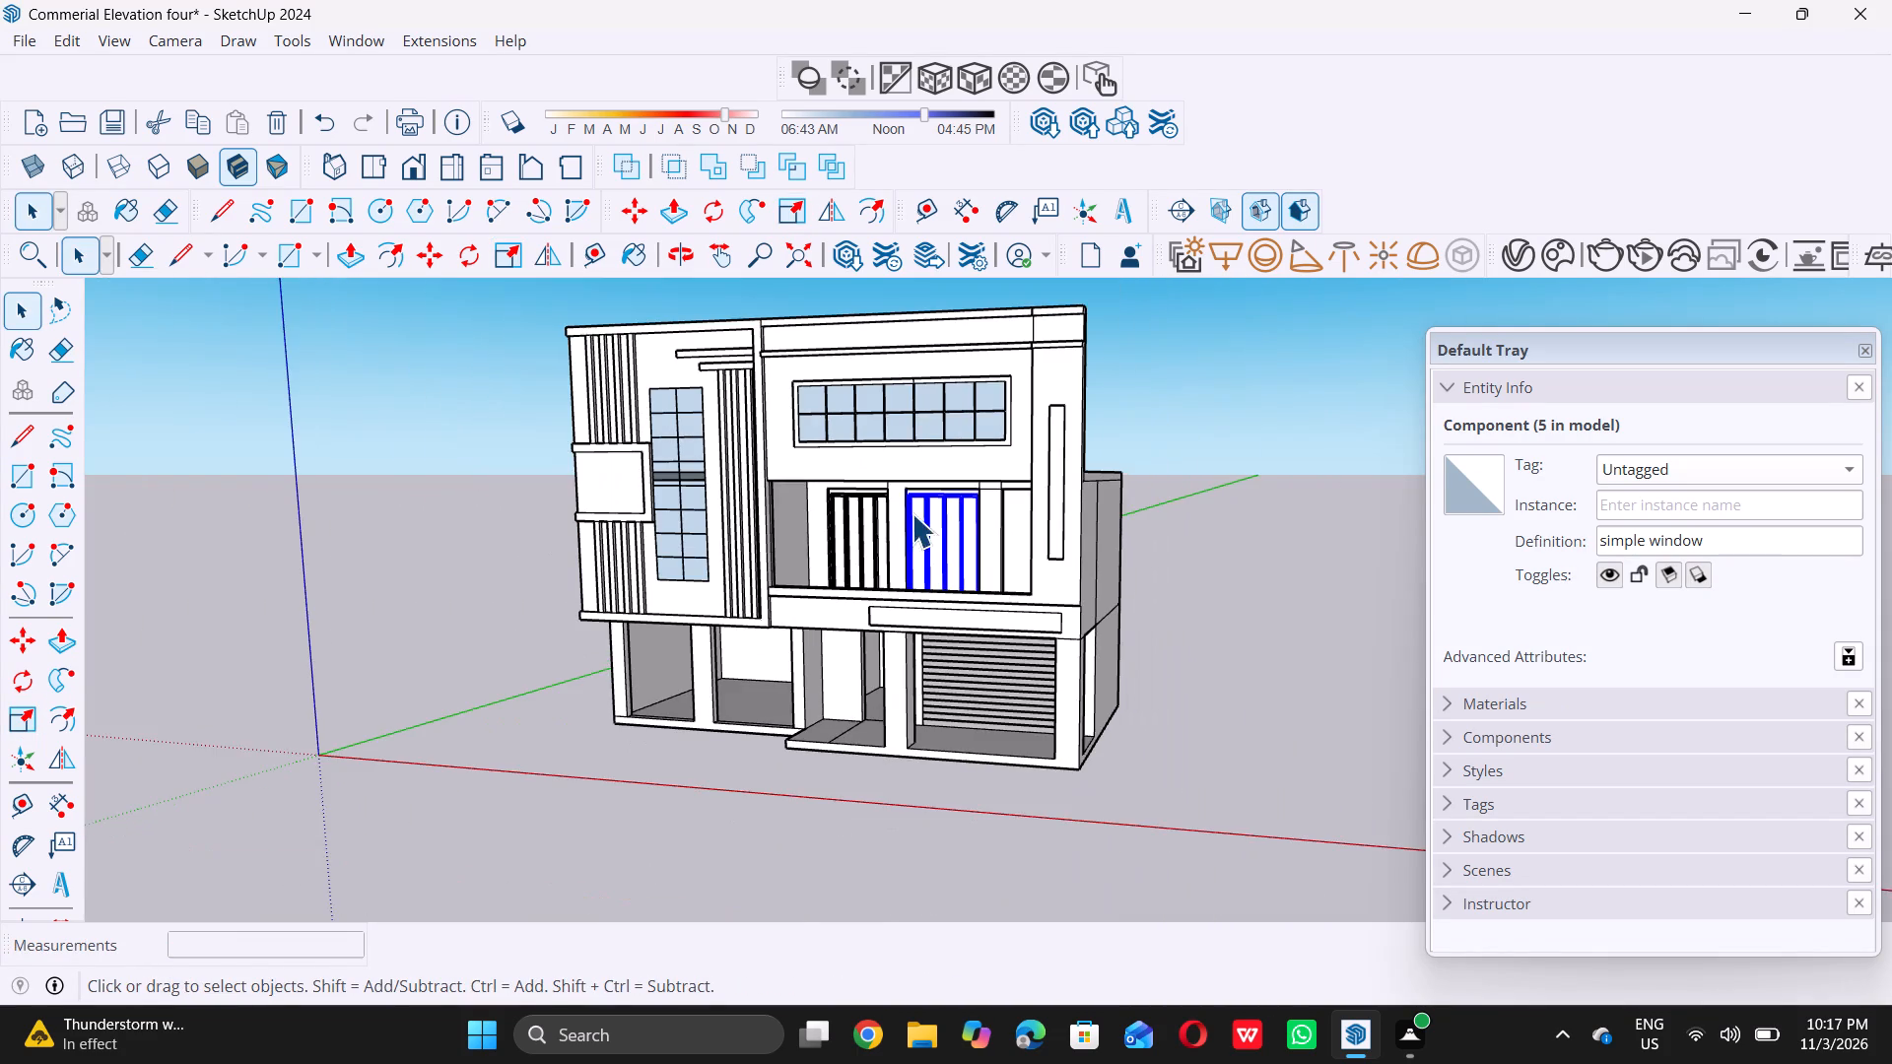
{"action": "middle_click_drag", "start_coordinate": [910, 511], "coordinate": [912, 610]}
{"action": "scroll", "coordinate": [916, 593], "scroll_direction": "up", "scroll_amount": 9}
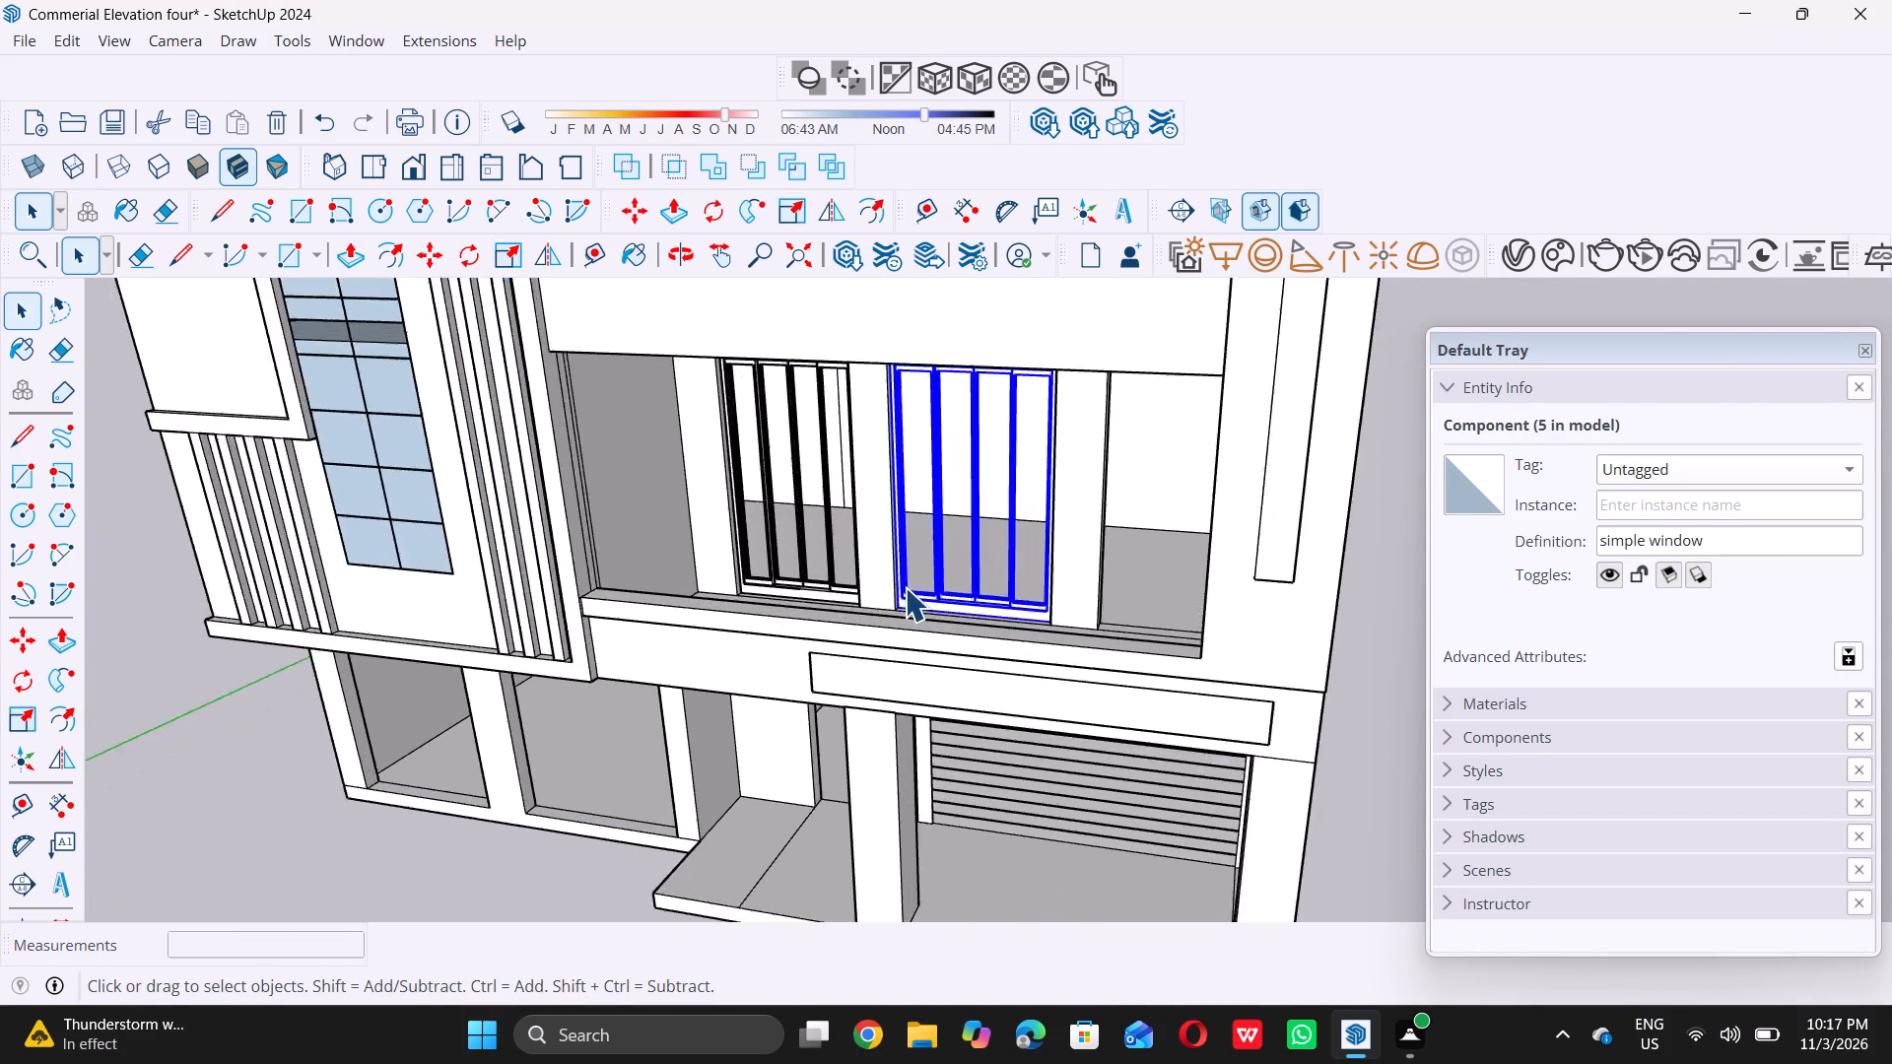
{"action": "scroll", "coordinate": [905, 587], "scroll_direction": "up", "scroll_amount": 20}
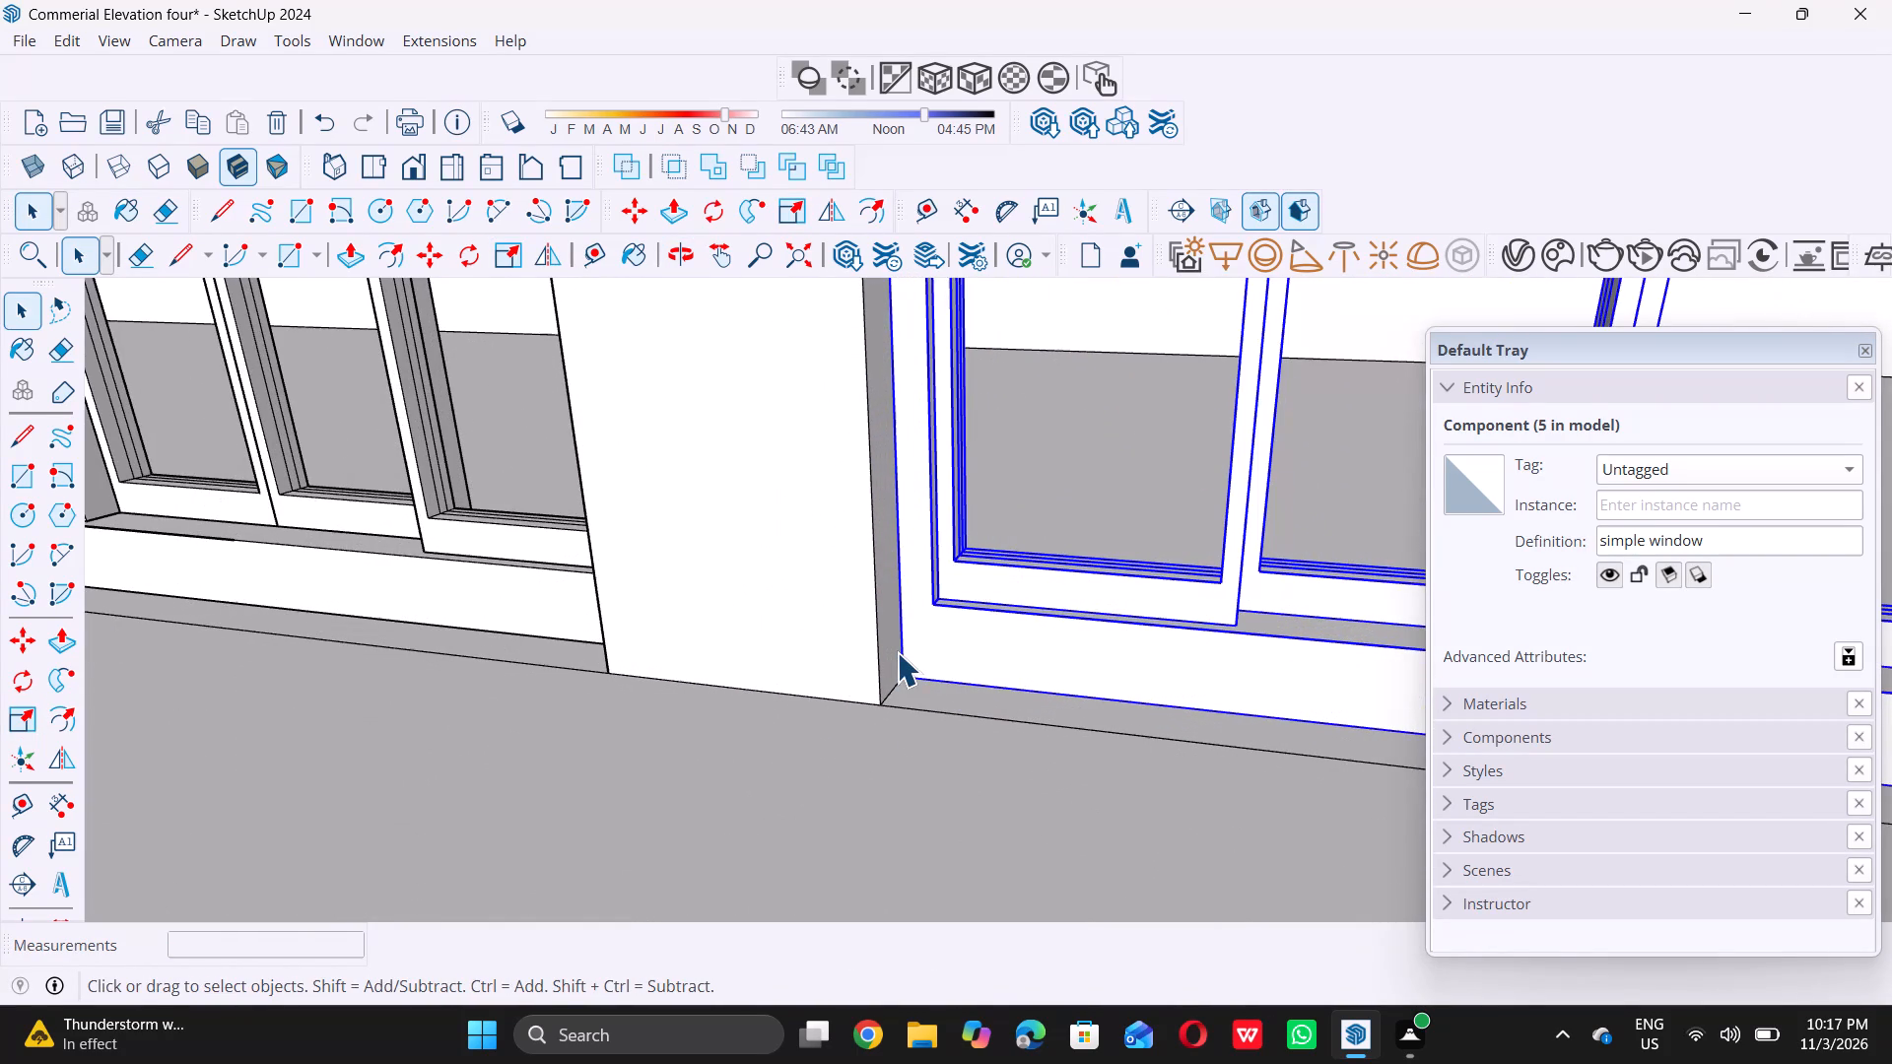
{"action": "key", "text": "m"}
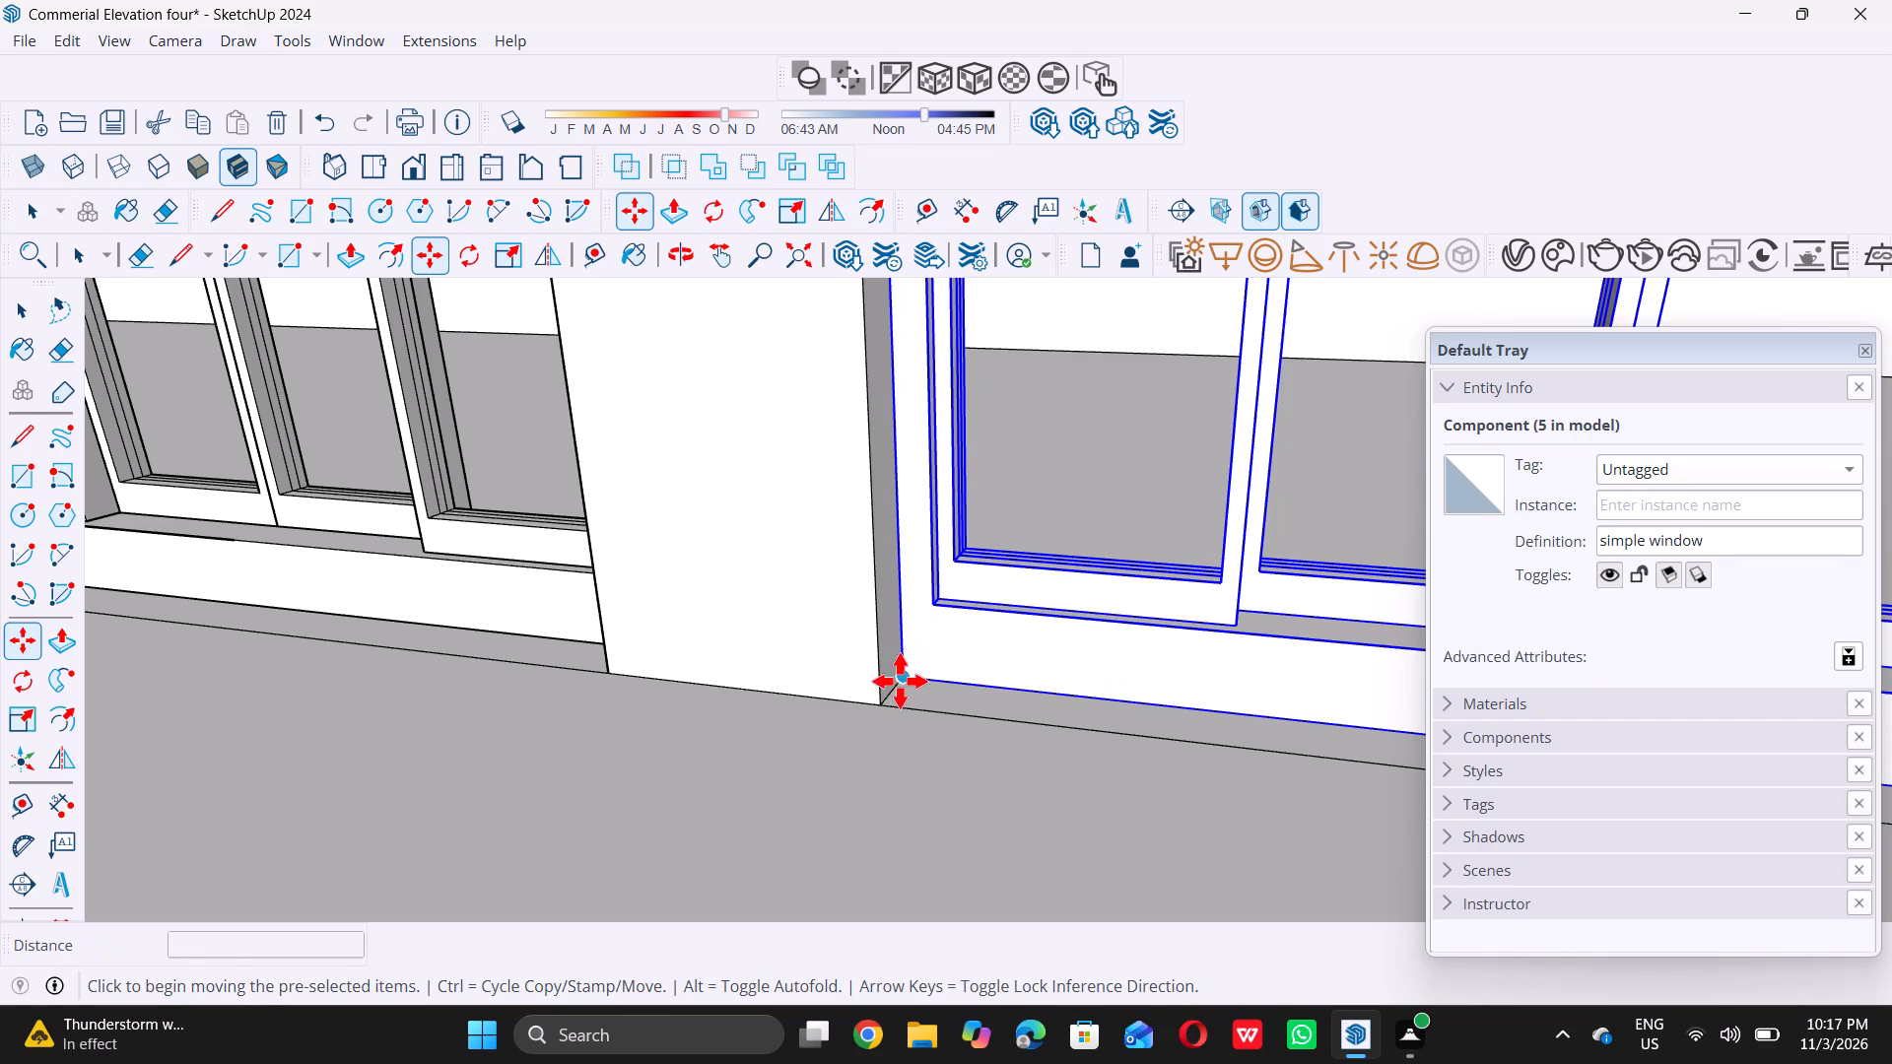
{"action": "triple_click", "coordinate": [902, 679]}
{"action": "scroll", "coordinate": [900, 680], "scroll_direction": "down", "scroll_amount": 8}
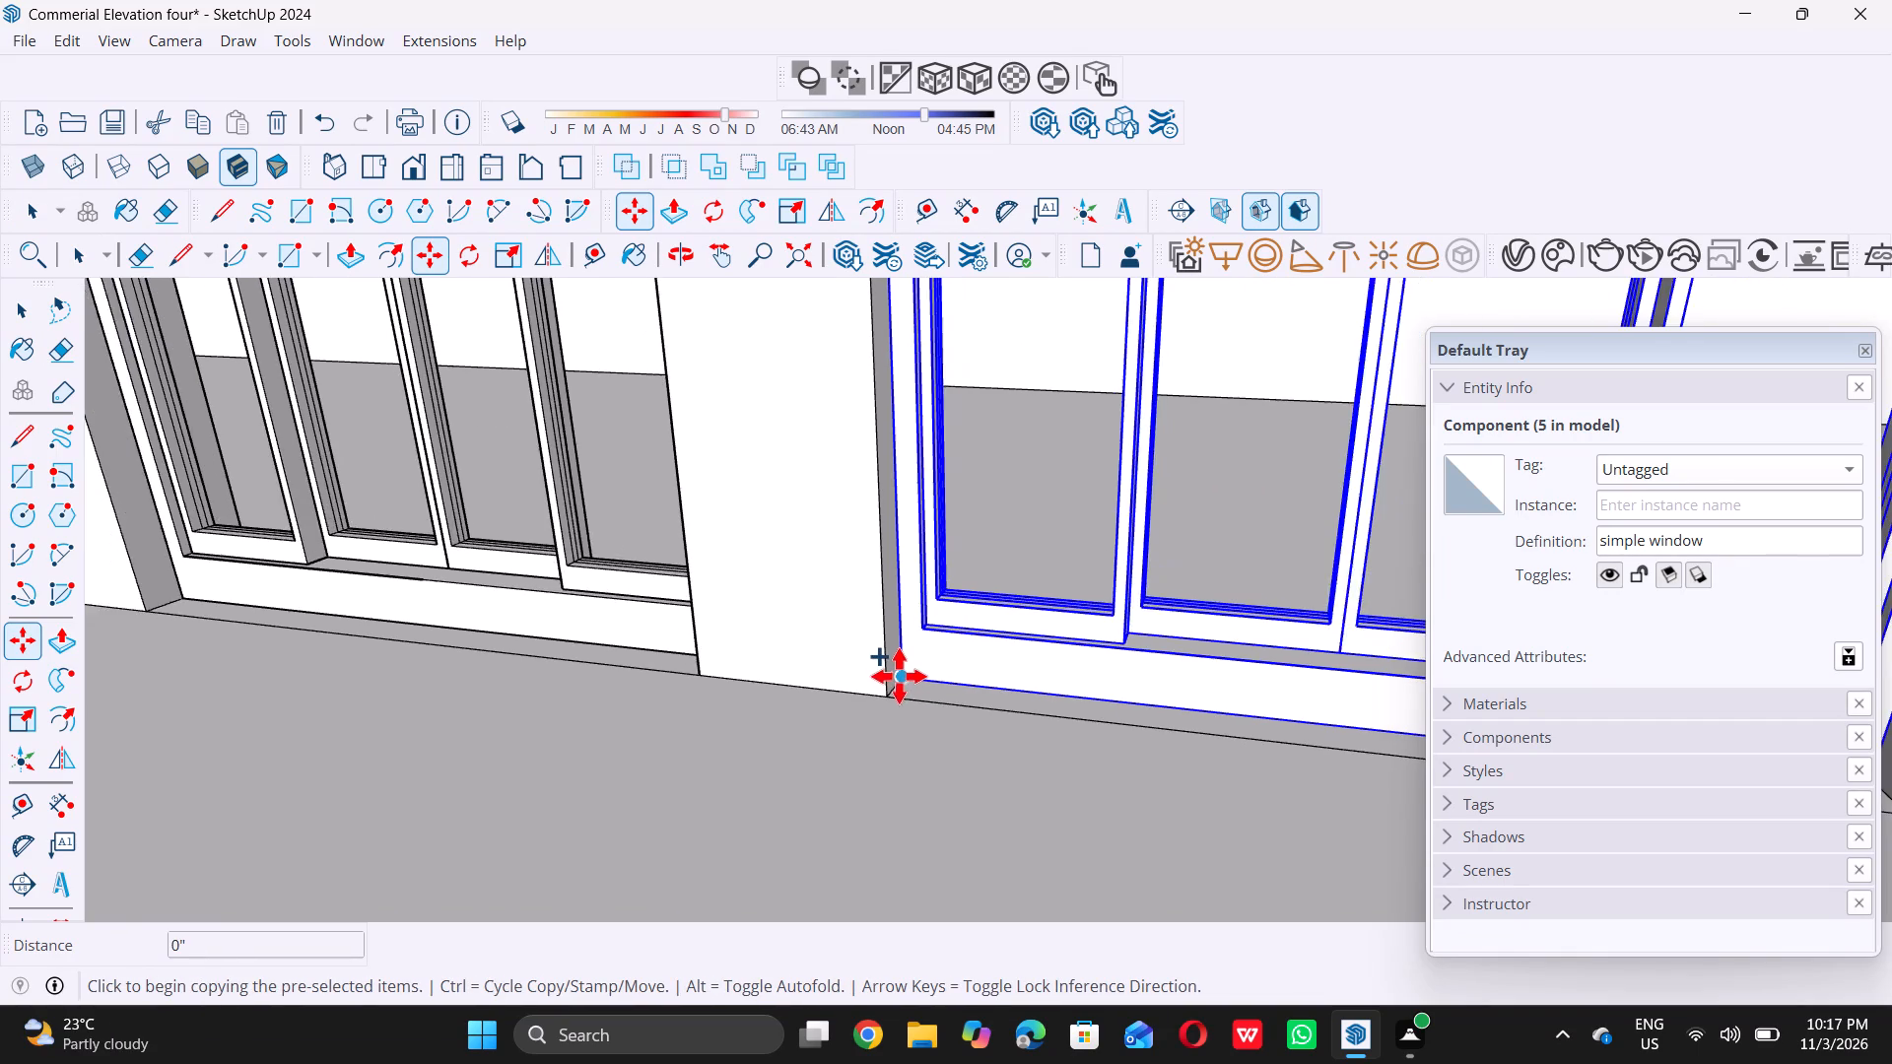
{"action": "scroll", "coordinate": [900, 676], "scroll_direction": "down", "scroll_amount": 12}
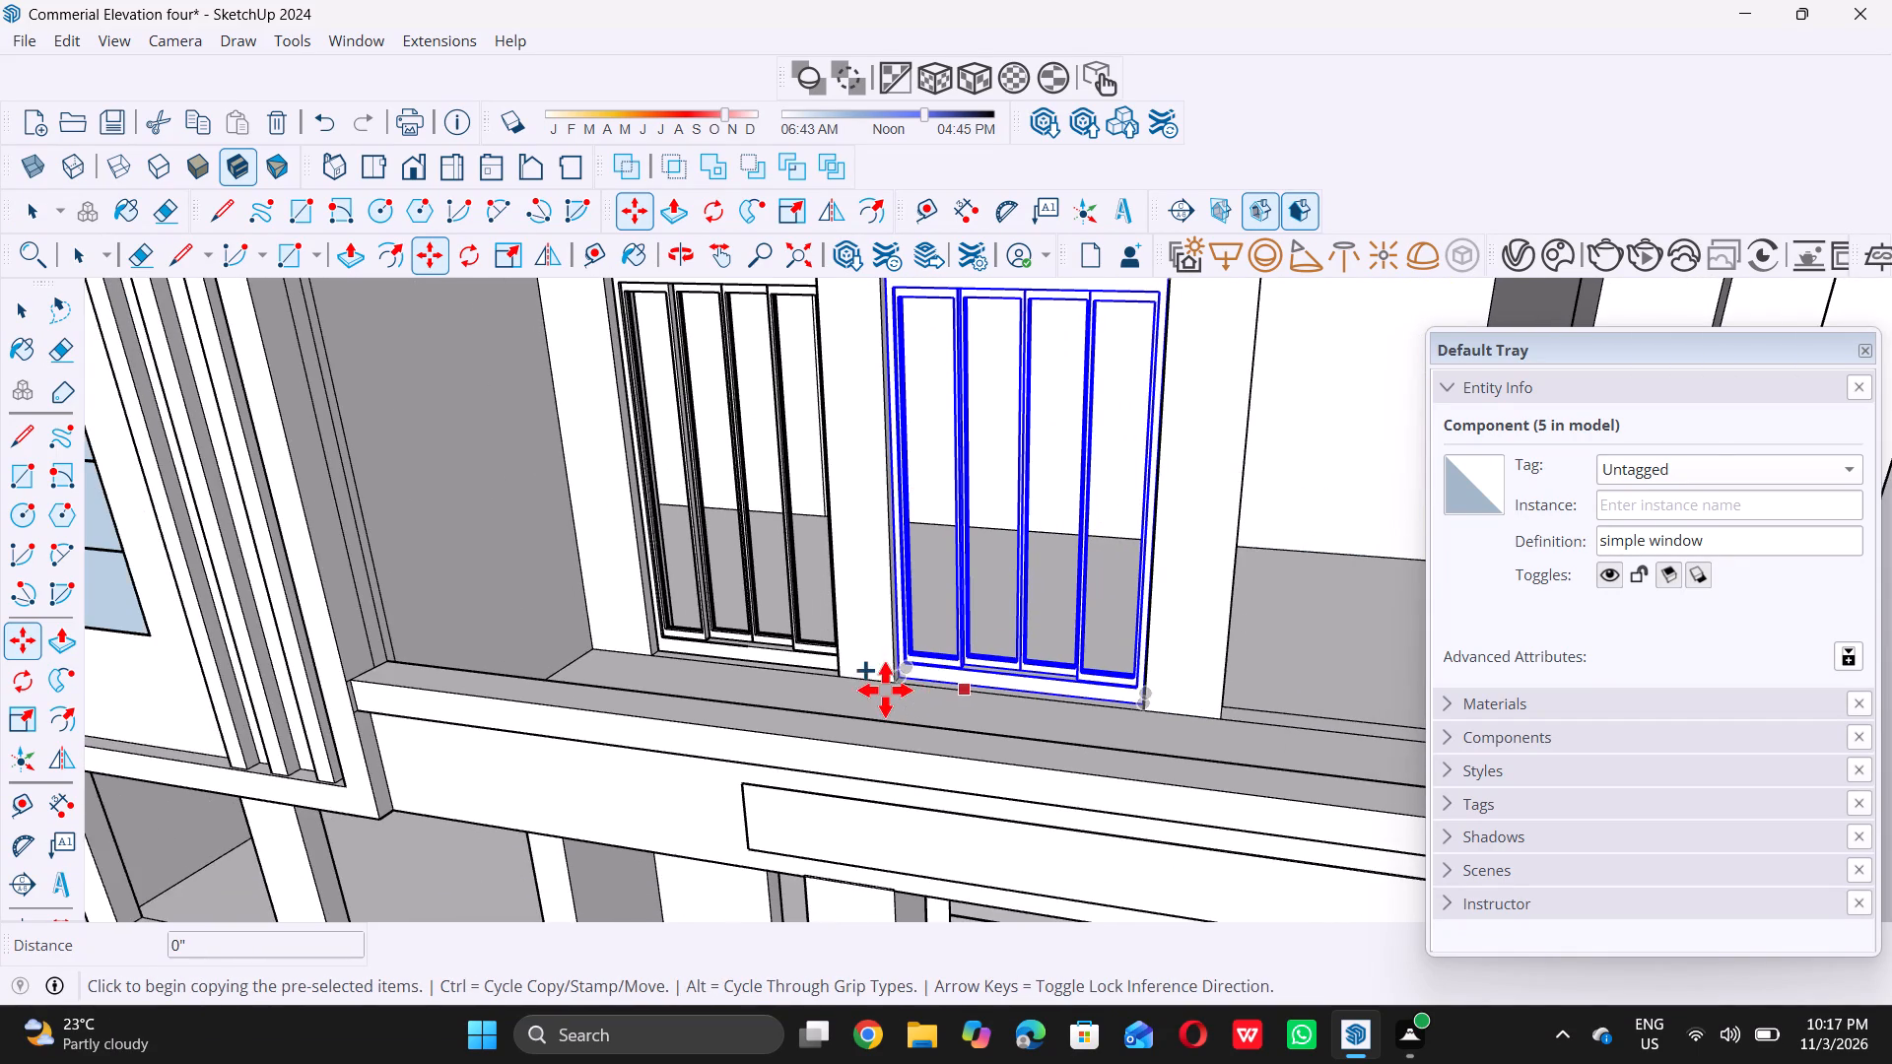
{"action": "triple_click", "coordinate": [902, 677]}
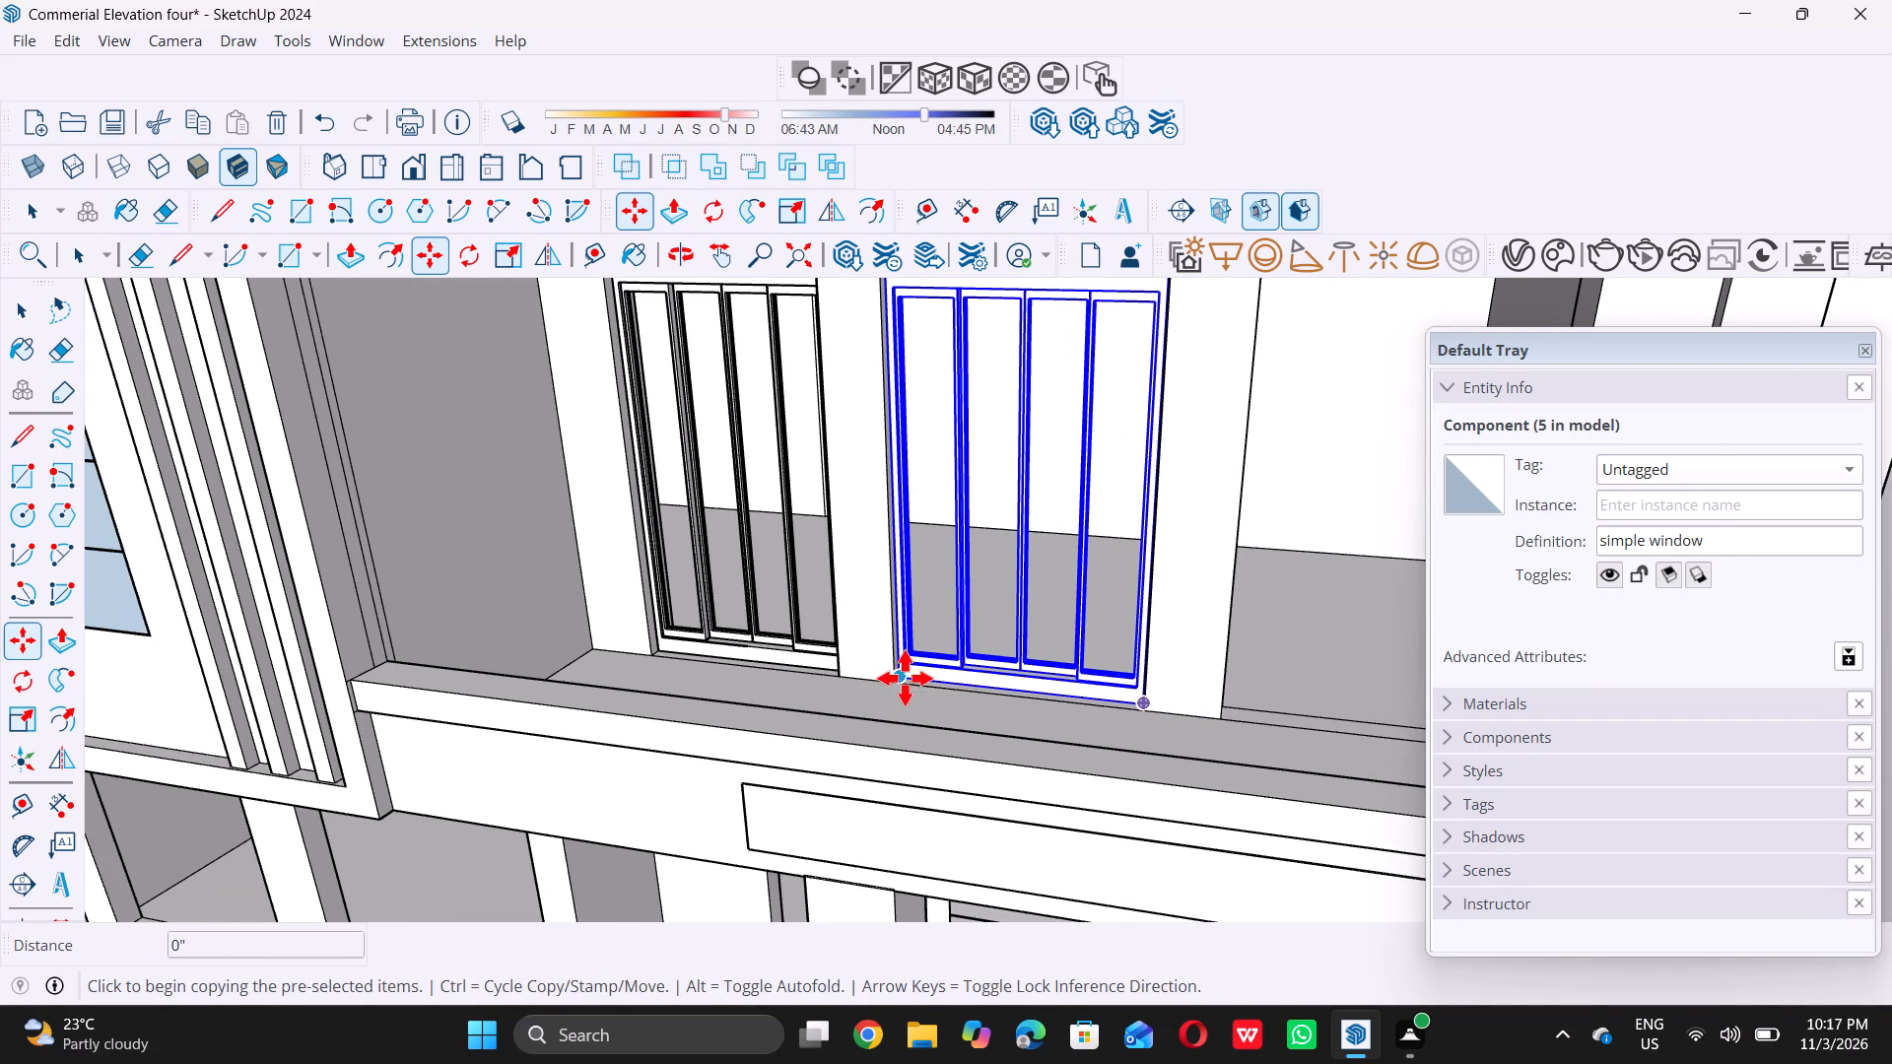
{"action": "double_click", "coordinate": [905, 678]}
{"action": "scroll", "coordinate": [1027, 717], "scroll_direction": "down", "scroll_amount": 9}
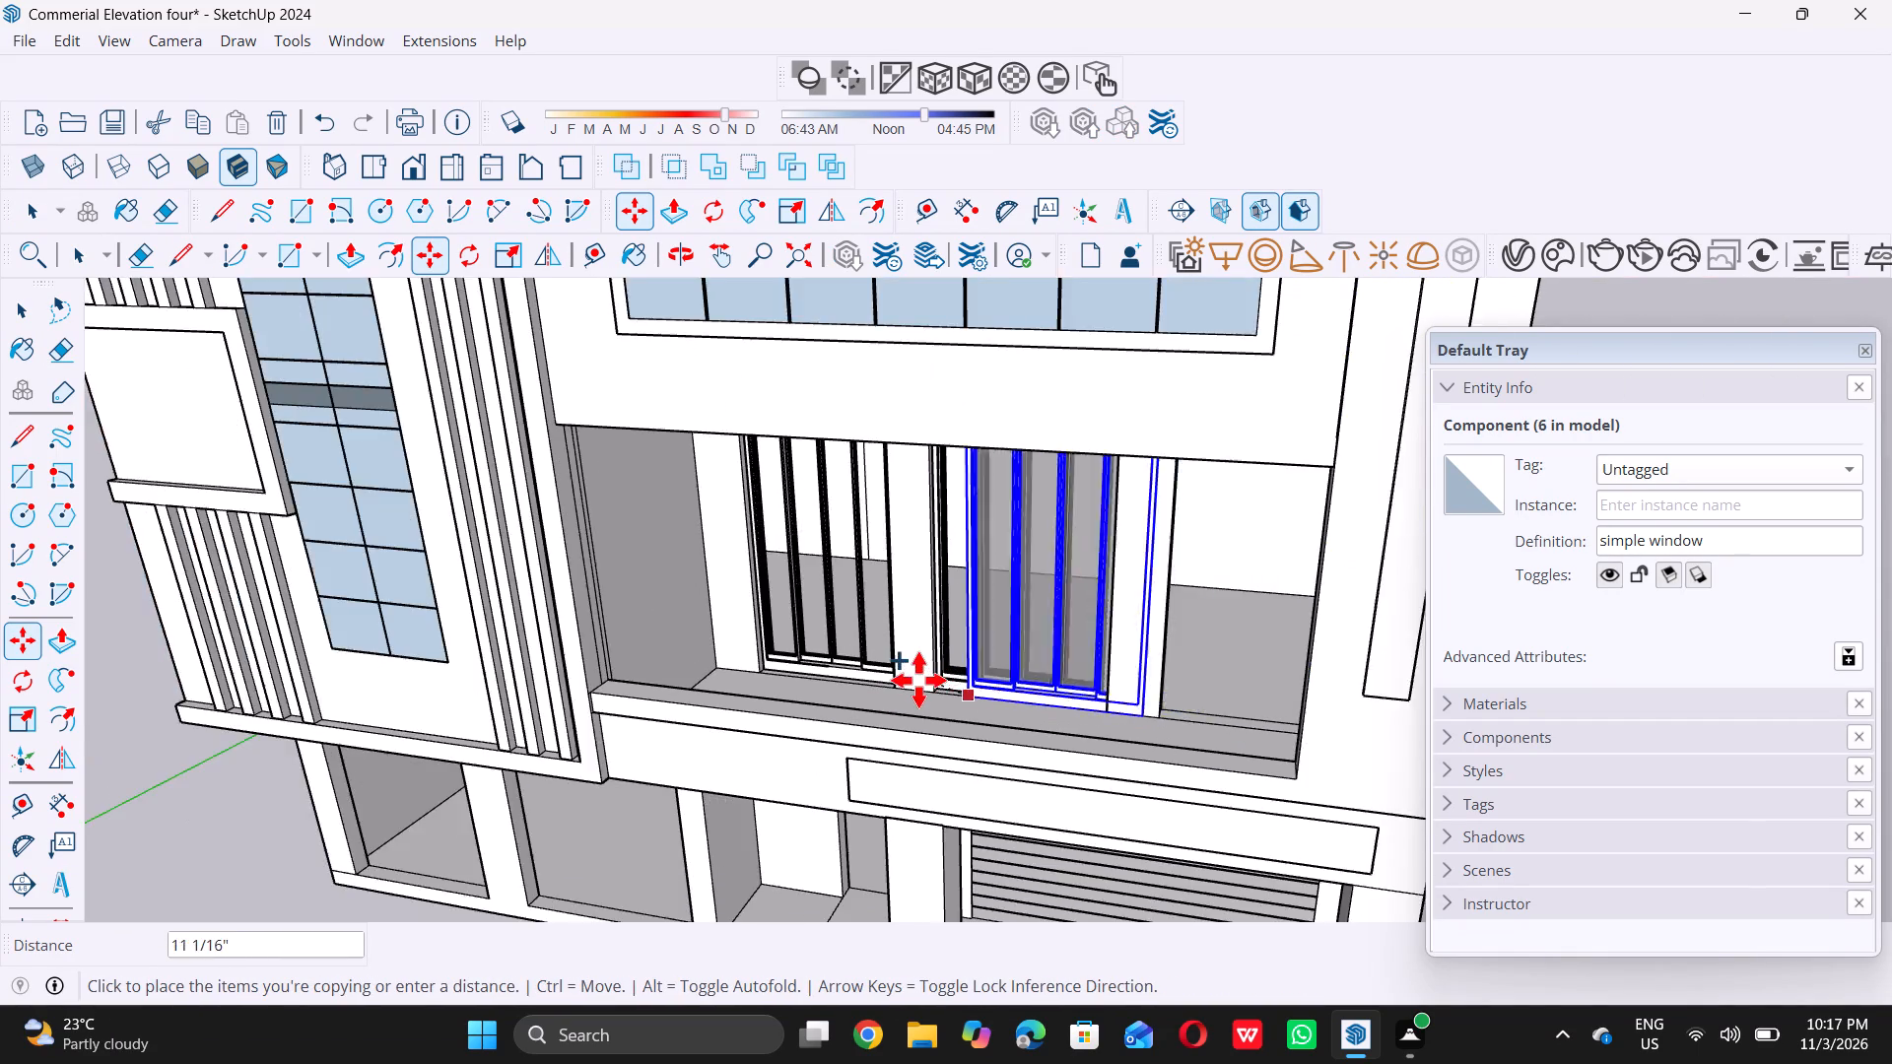
{"action": "scroll", "coordinate": [1098, 682], "scroll_direction": "up", "scroll_amount": 14}
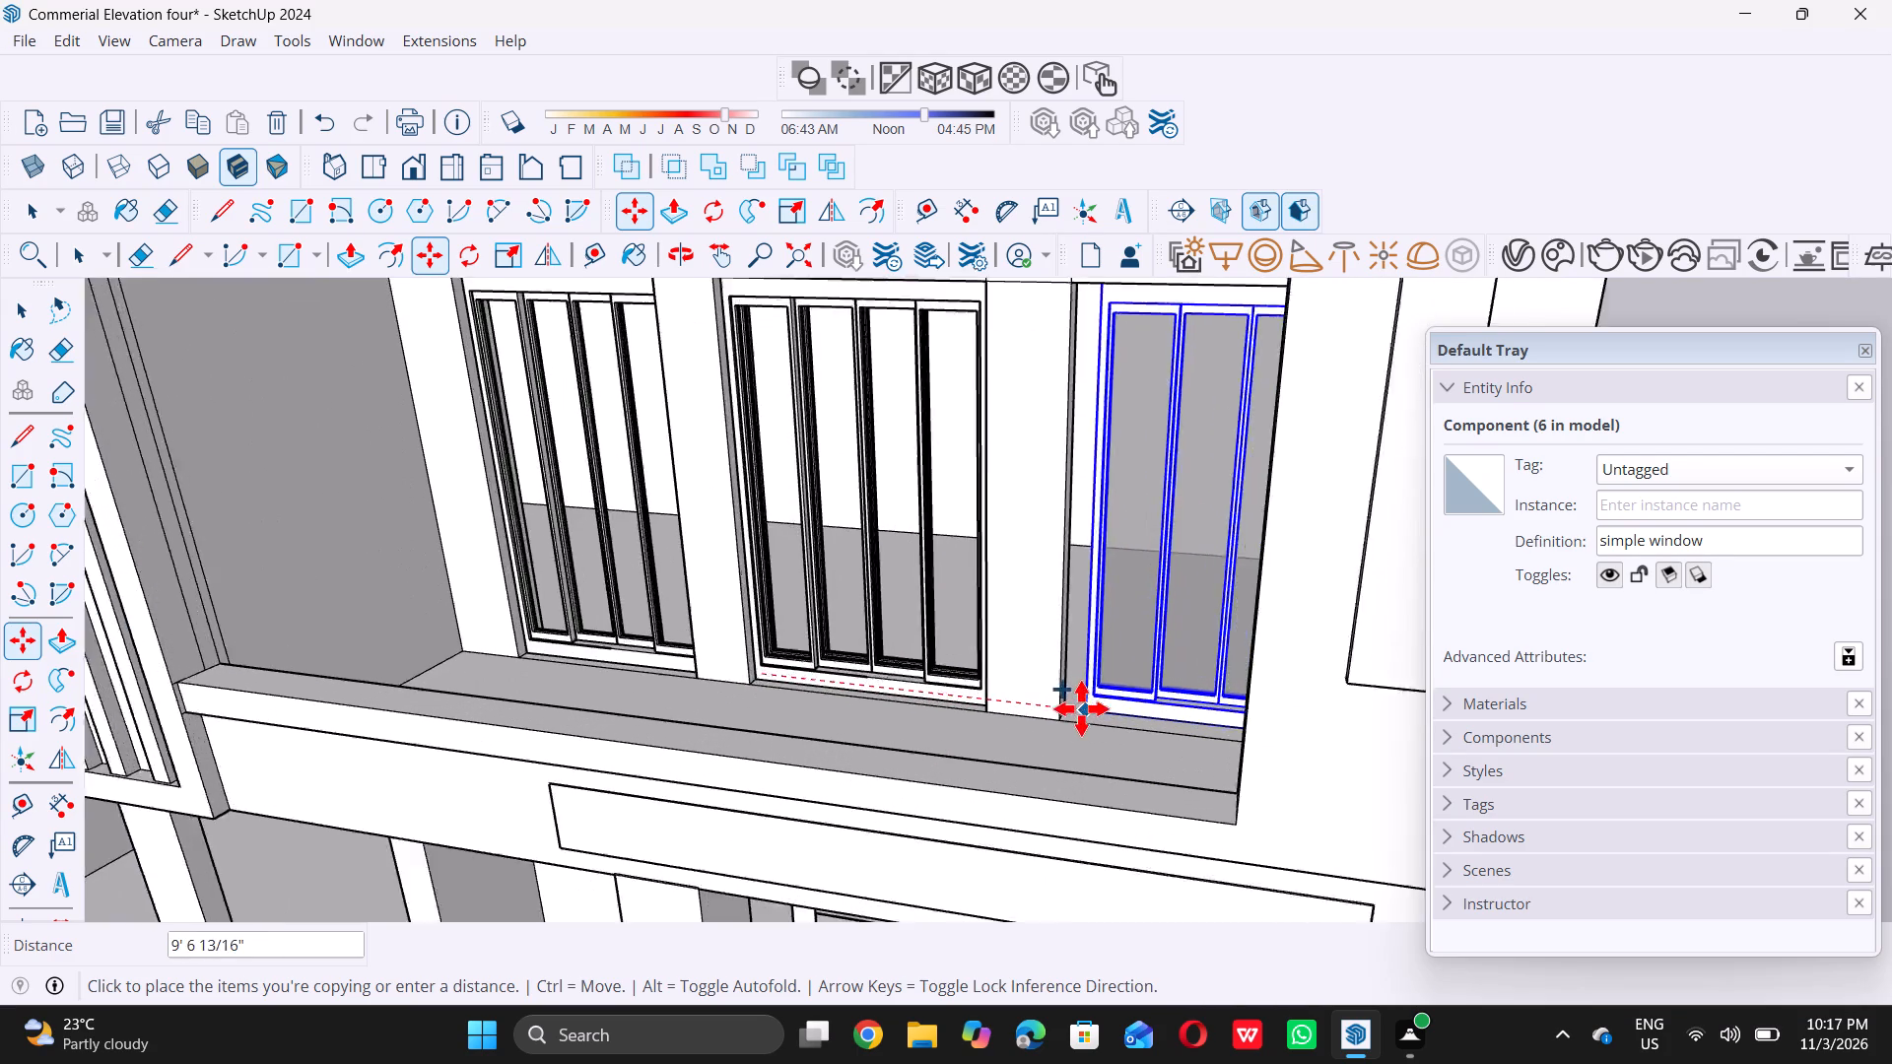
{"action": "scroll", "coordinate": [1080, 709], "scroll_direction": "up", "scroll_amount": 13}
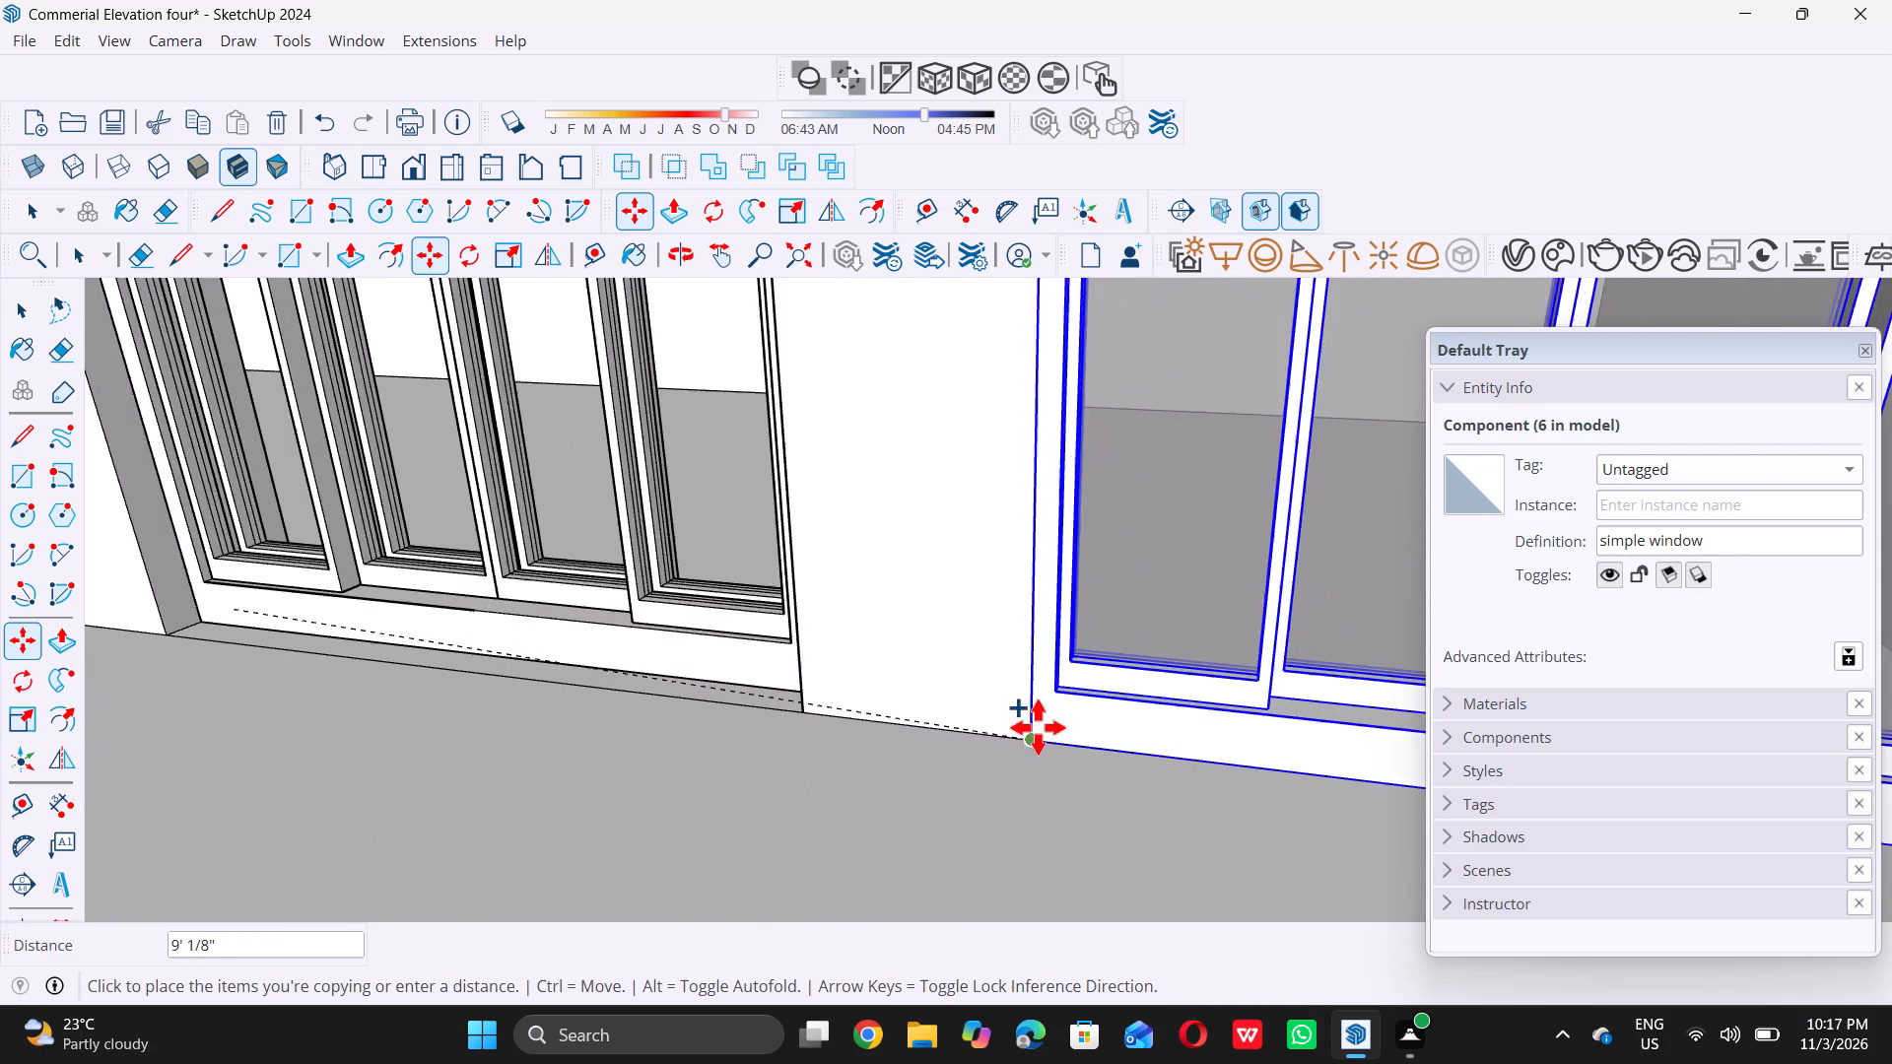
{"action": "scroll", "coordinate": [1044, 724], "scroll_direction": "up", "scroll_amount": 9}
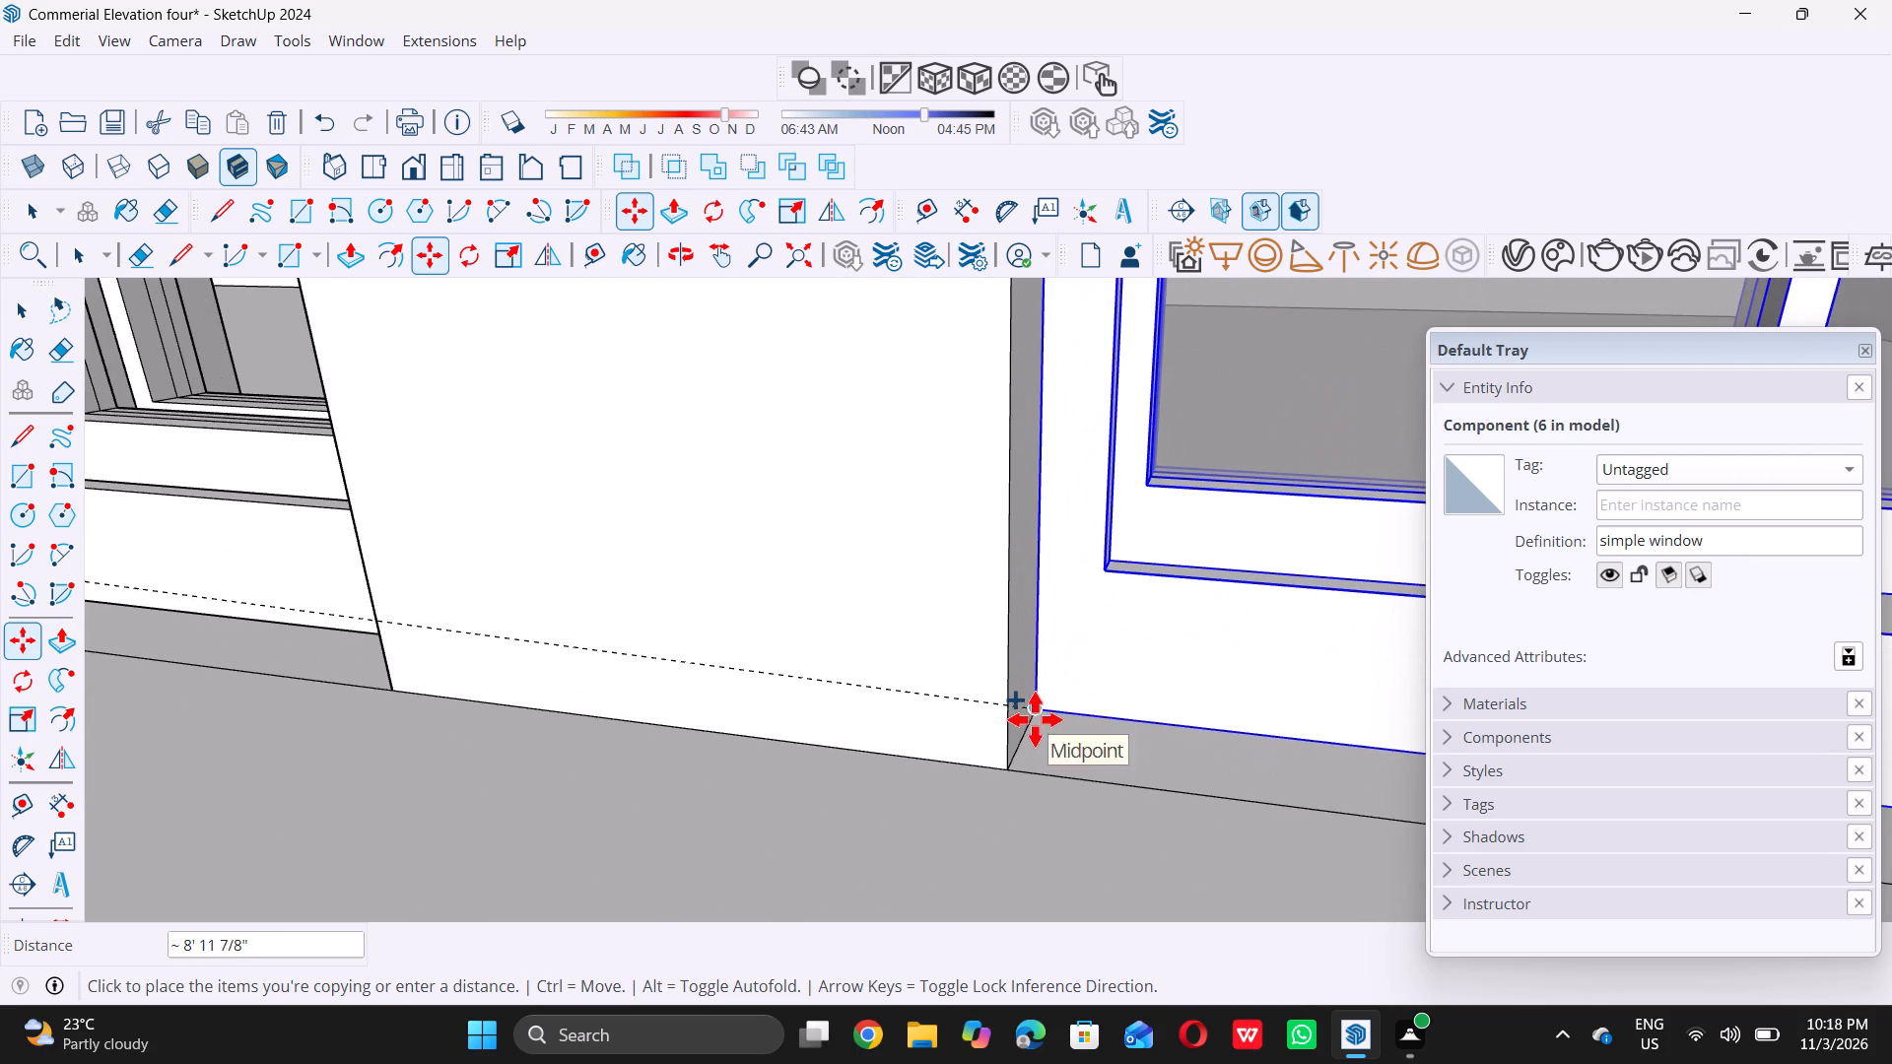
{"action": "double_click", "coordinate": [1038, 711]}
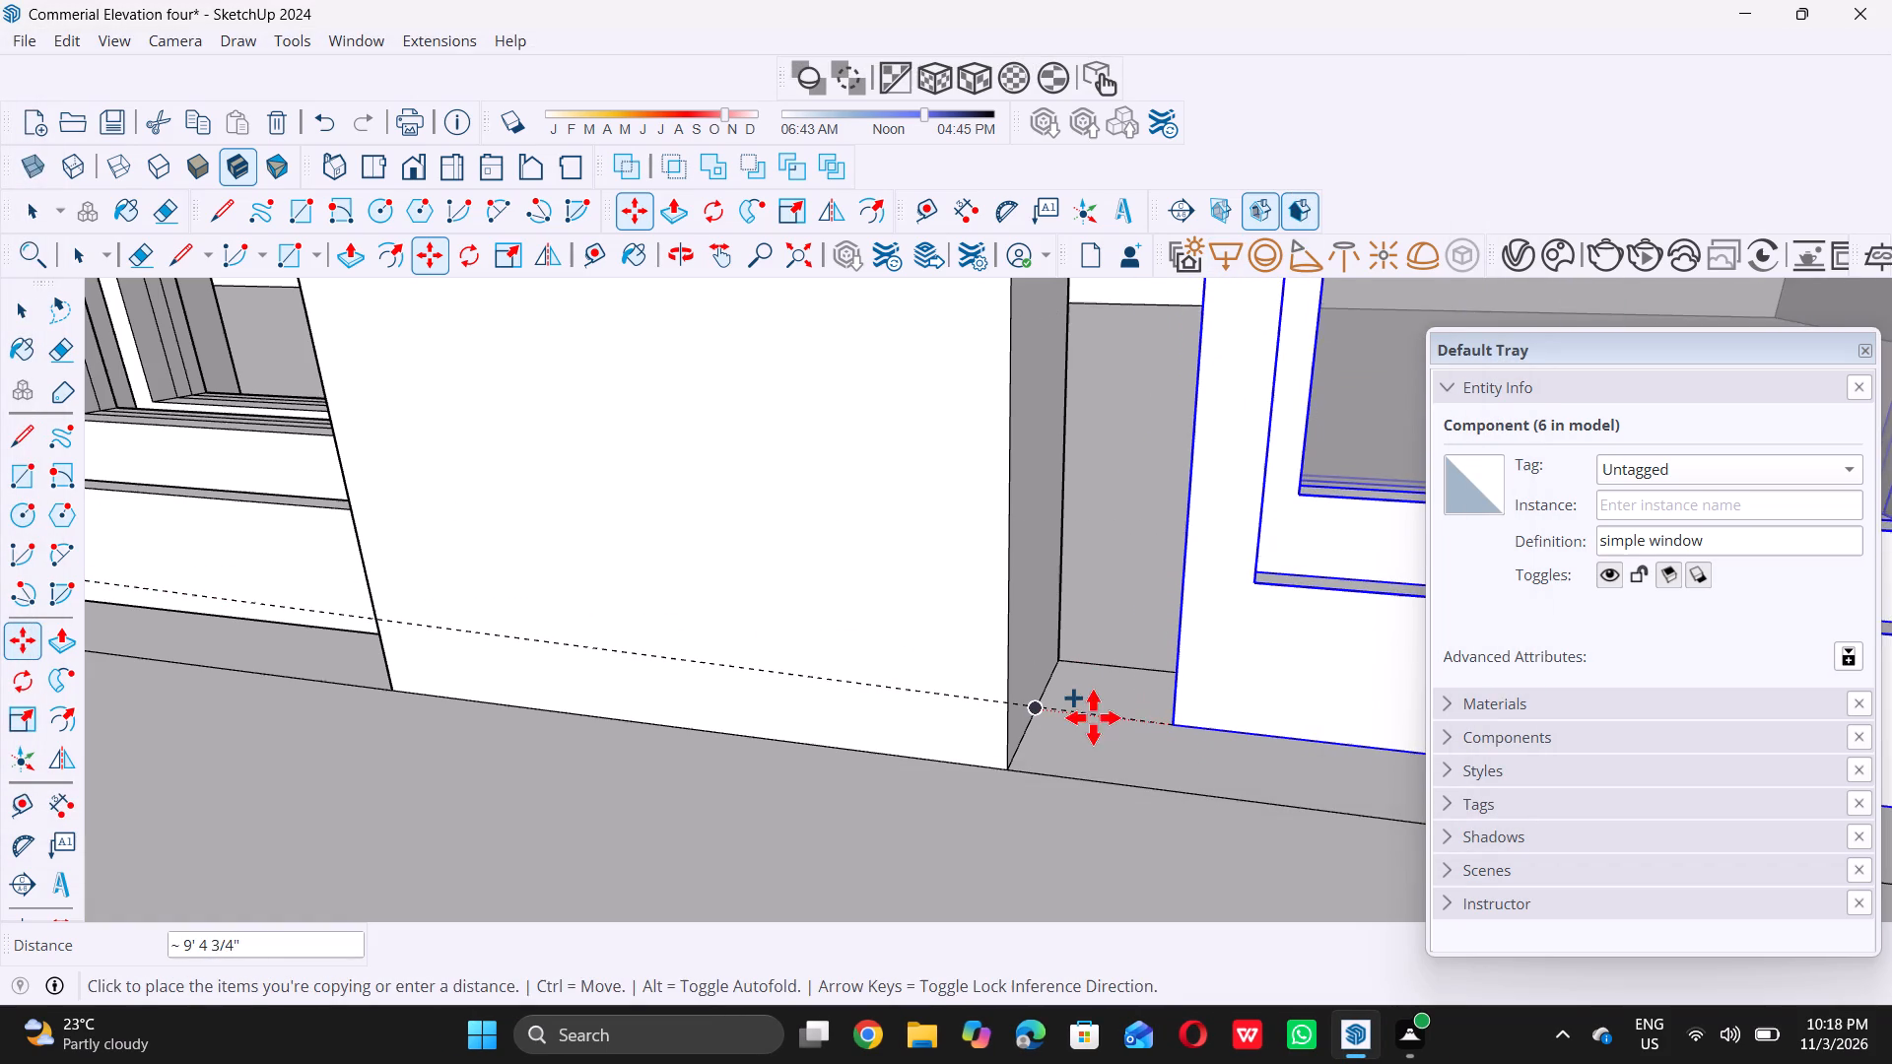
{"action": "triple_click", "coordinate": [1030, 712]}
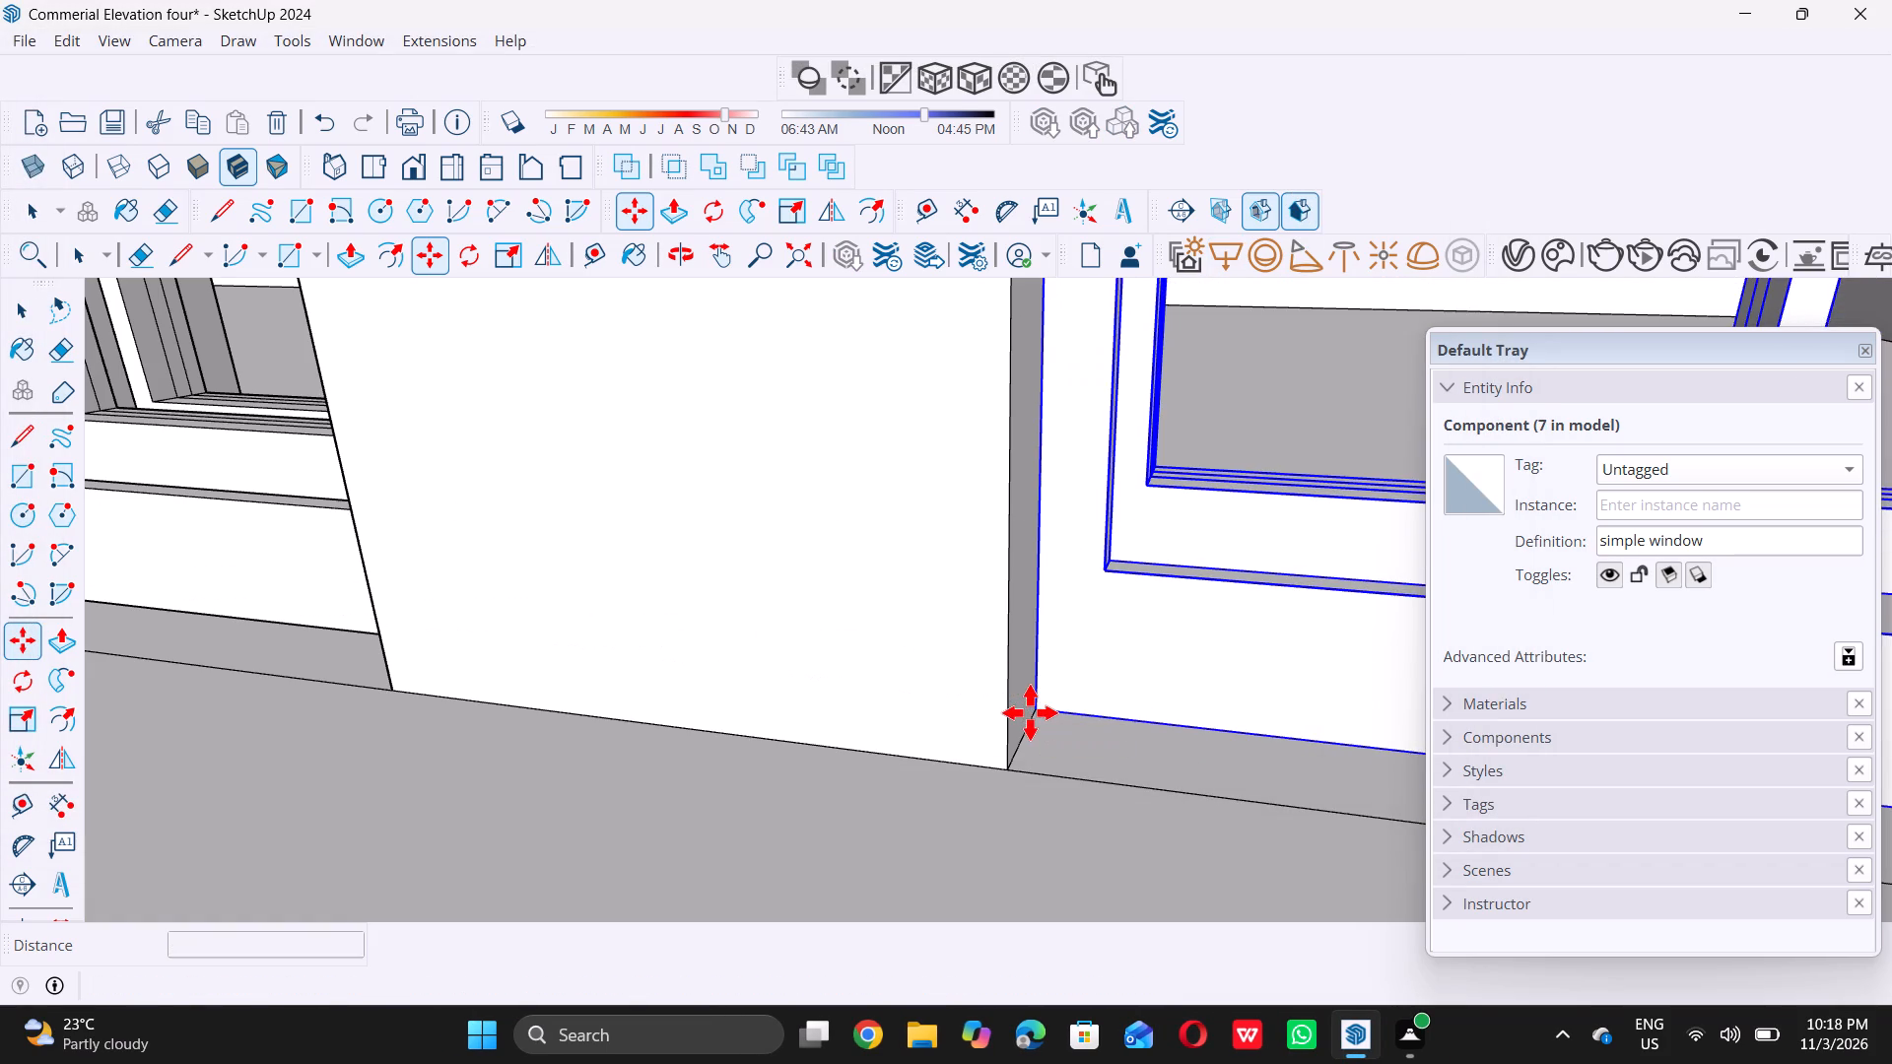
{"action": "key", "text": "space"}
{"action": "key", "text": "space"}
{"action": "scroll", "coordinate": [1027, 712], "scroll_direction": "down", "scroll_amount": 9}
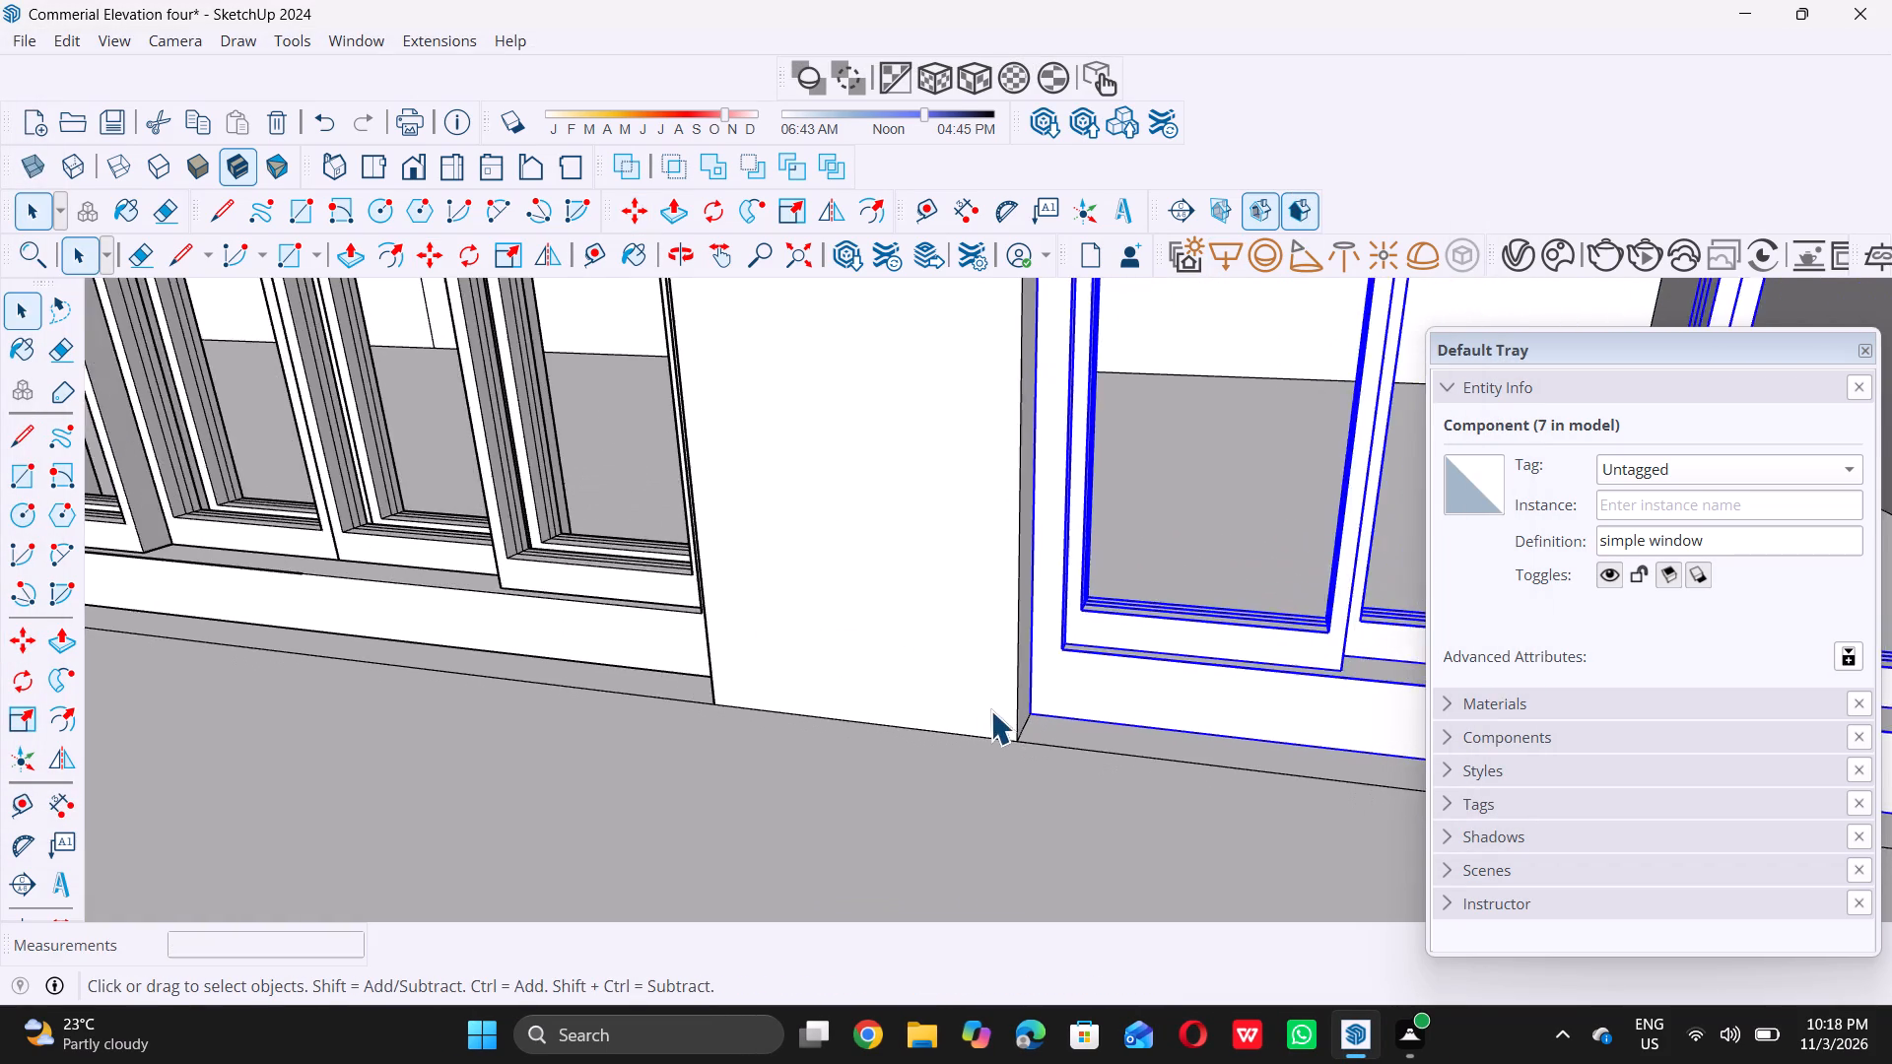
Examine how the three middle-floor windows fit their openings and review the whole facade, including the ground-floor openings.
{"action": "scroll", "coordinate": [990, 710], "scroll_direction": "down", "scroll_amount": 18}
{"action": "scroll", "coordinate": [988, 704], "scroll_direction": "down", "scroll_amount": 4}
{"action": "middle_click", "coordinate": [995, 714]}
{"action": "middle_click_drag", "start_coordinate": [1004, 705], "coordinate": [1001, 711]}
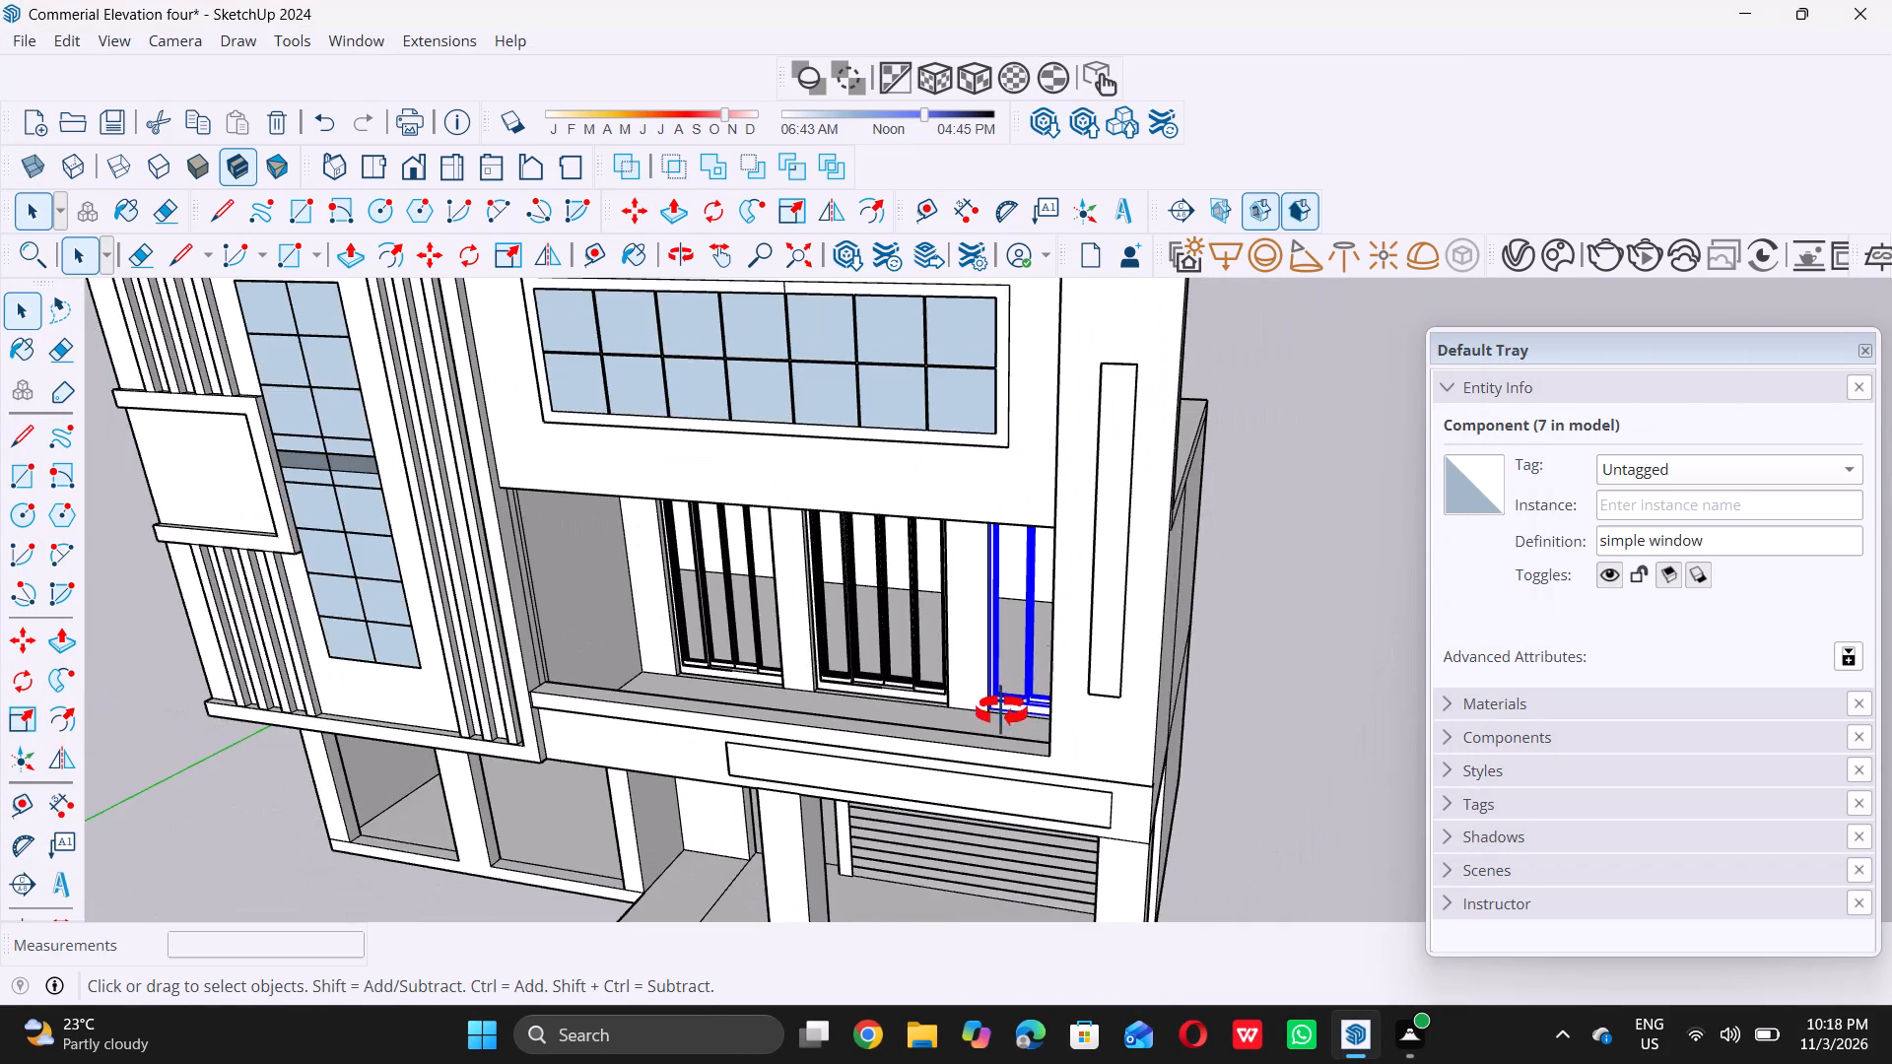
{"action": "middle_click_drag", "start_coordinate": [1001, 711], "coordinate": [1168, 600]}
{"action": "scroll", "coordinate": [1122, 585], "scroll_direction": "down", "scroll_amount": 1}
{"action": "scroll", "coordinate": [1124, 527], "scroll_direction": "up", "scroll_amount": 3}
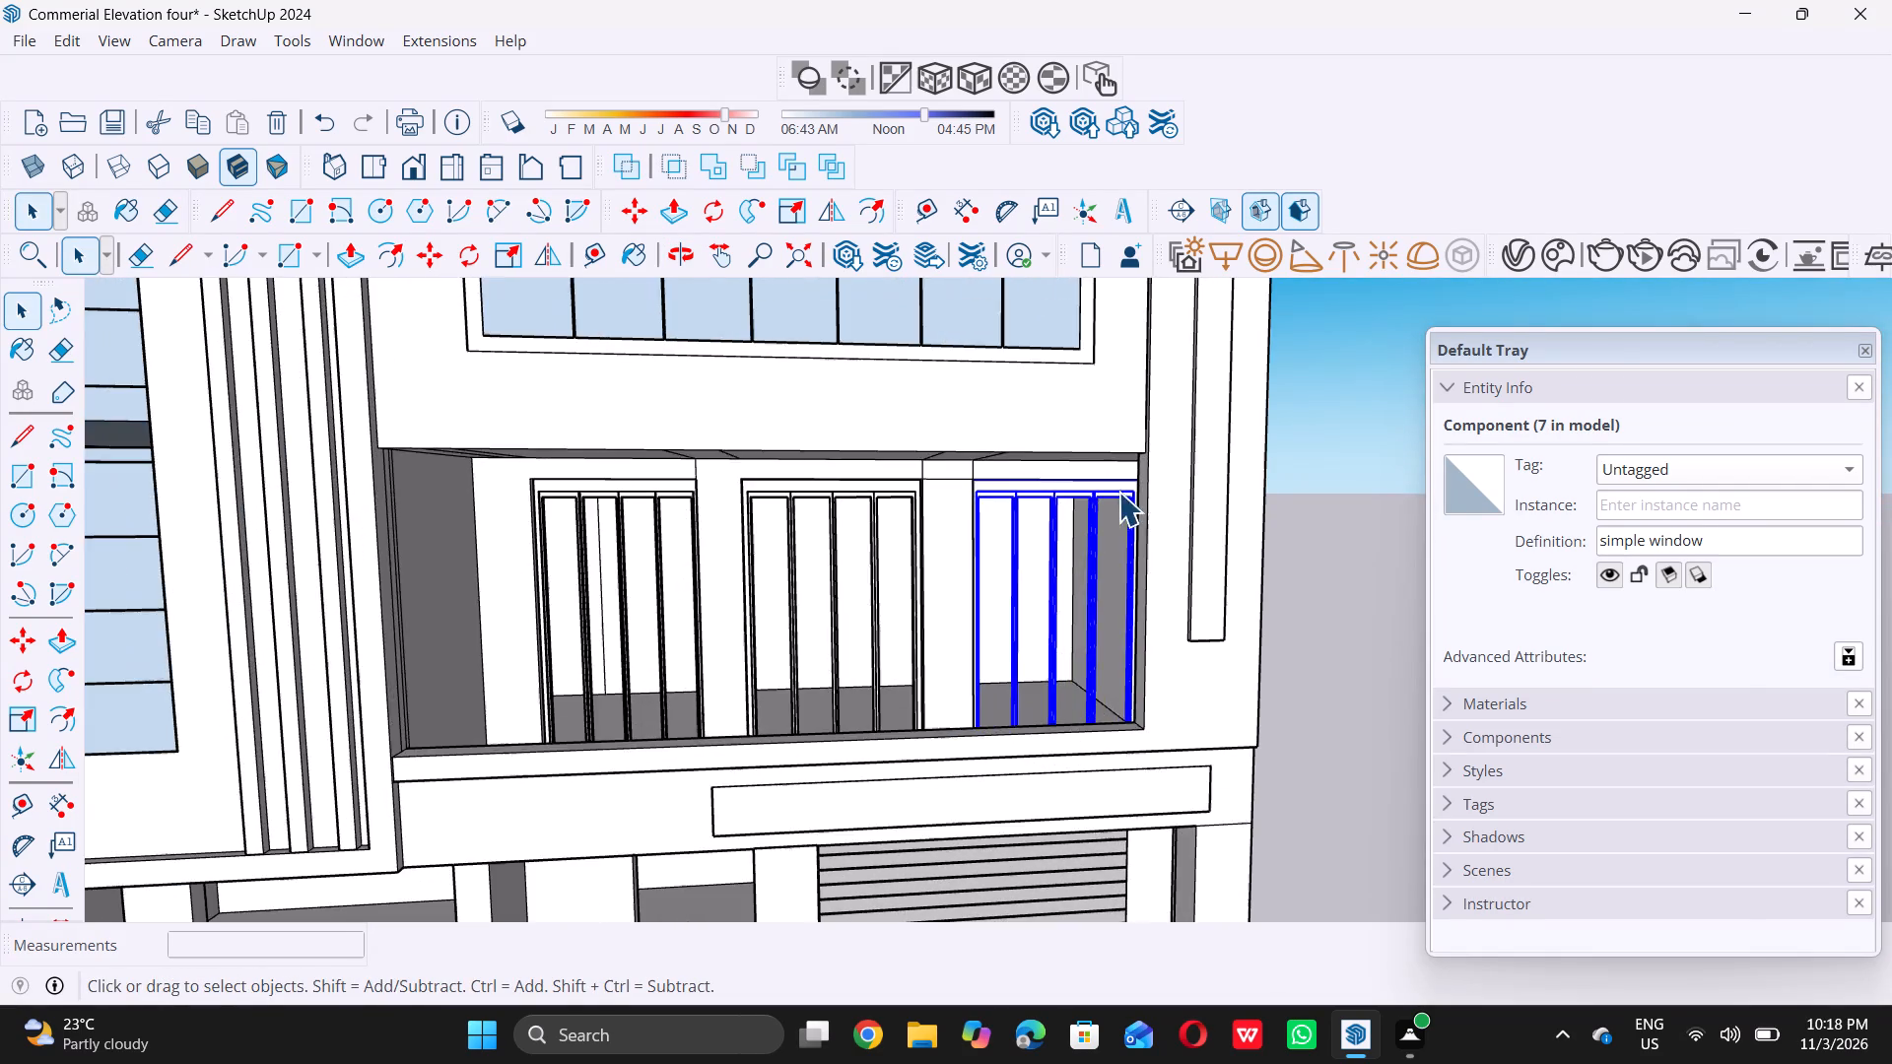
{"action": "scroll", "coordinate": [1118, 492], "scroll_direction": "up", "scroll_amount": 13}
{"action": "scroll", "coordinate": [1020, 514], "scroll_direction": "down", "scroll_amount": 9}
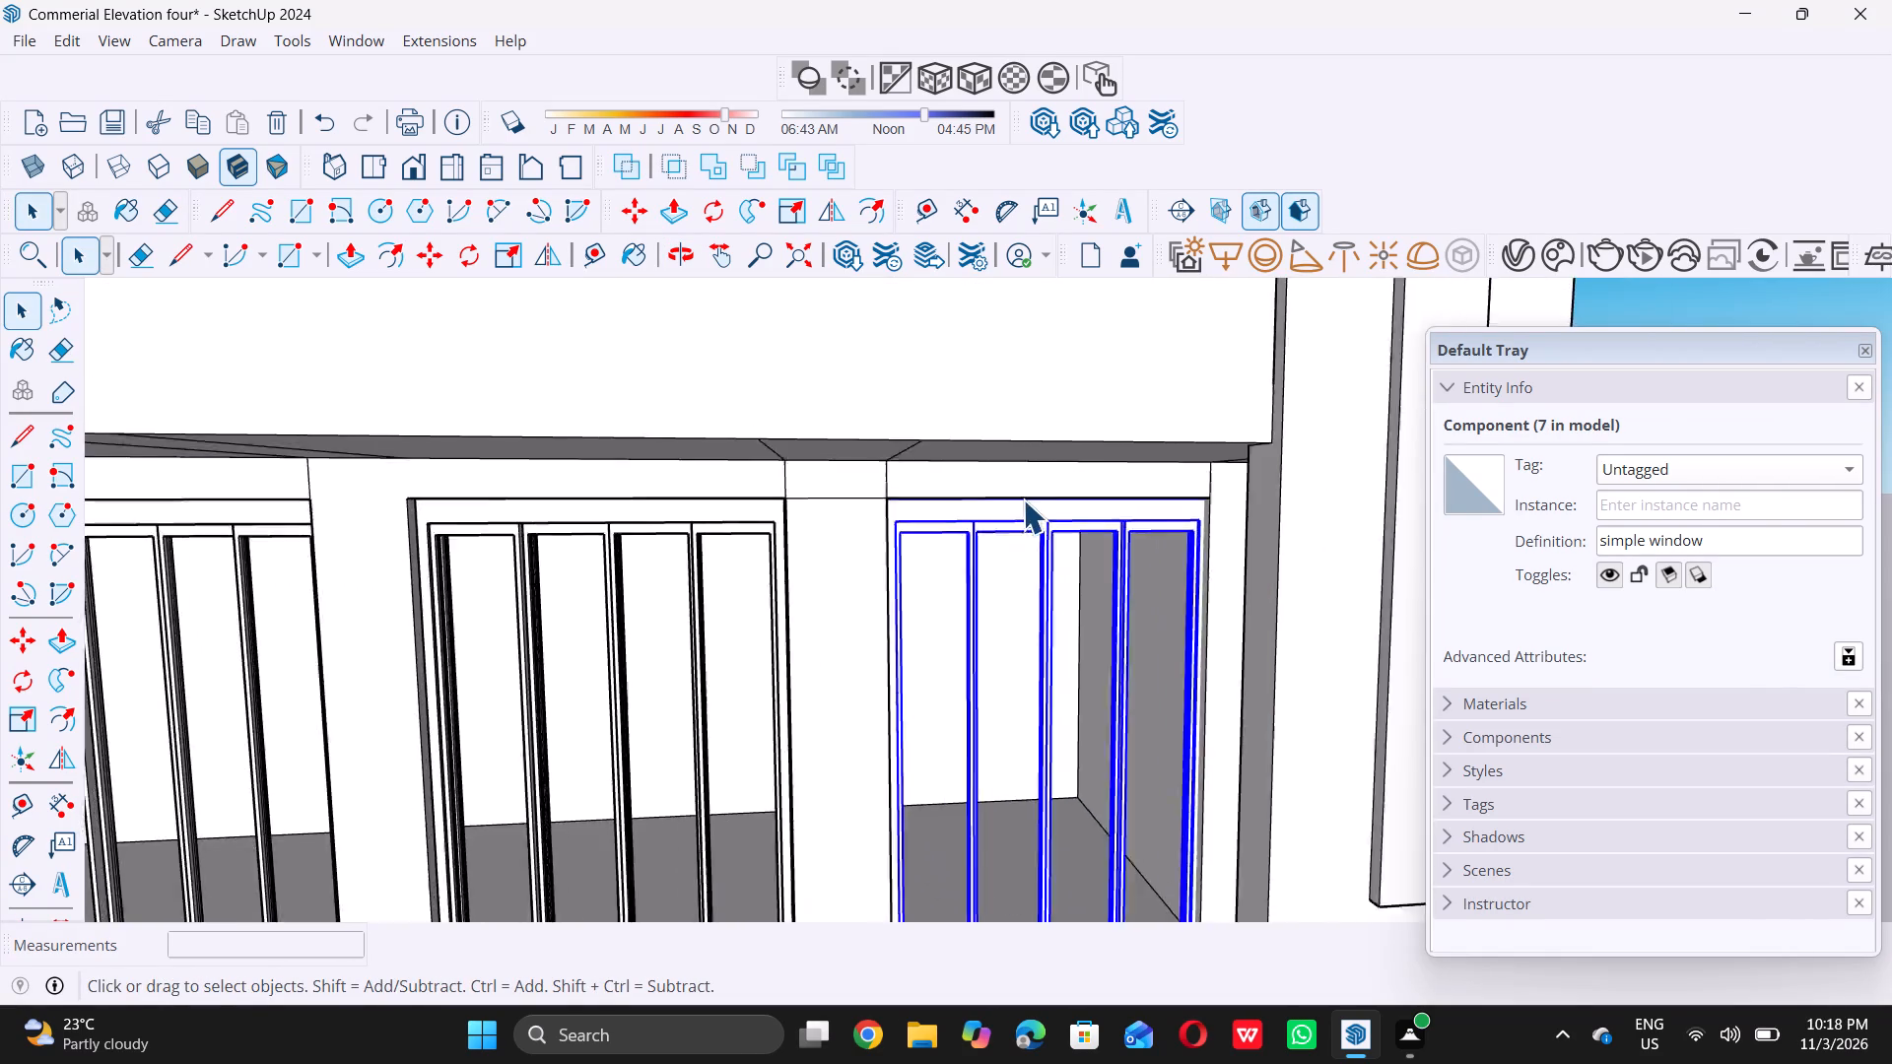
{"action": "scroll", "coordinate": [1023, 499], "scroll_direction": "down", "scroll_amount": 7}
{"action": "middle_click_drag", "start_coordinate": [1055, 641], "coordinate": [947, 782]}
{"action": "scroll", "coordinate": [1024, 679], "scroll_direction": "down", "scroll_amount": 1}
{"action": "middle_click", "coordinate": [947, 782]}
{"action": "middle_click", "coordinate": [947, 782]}
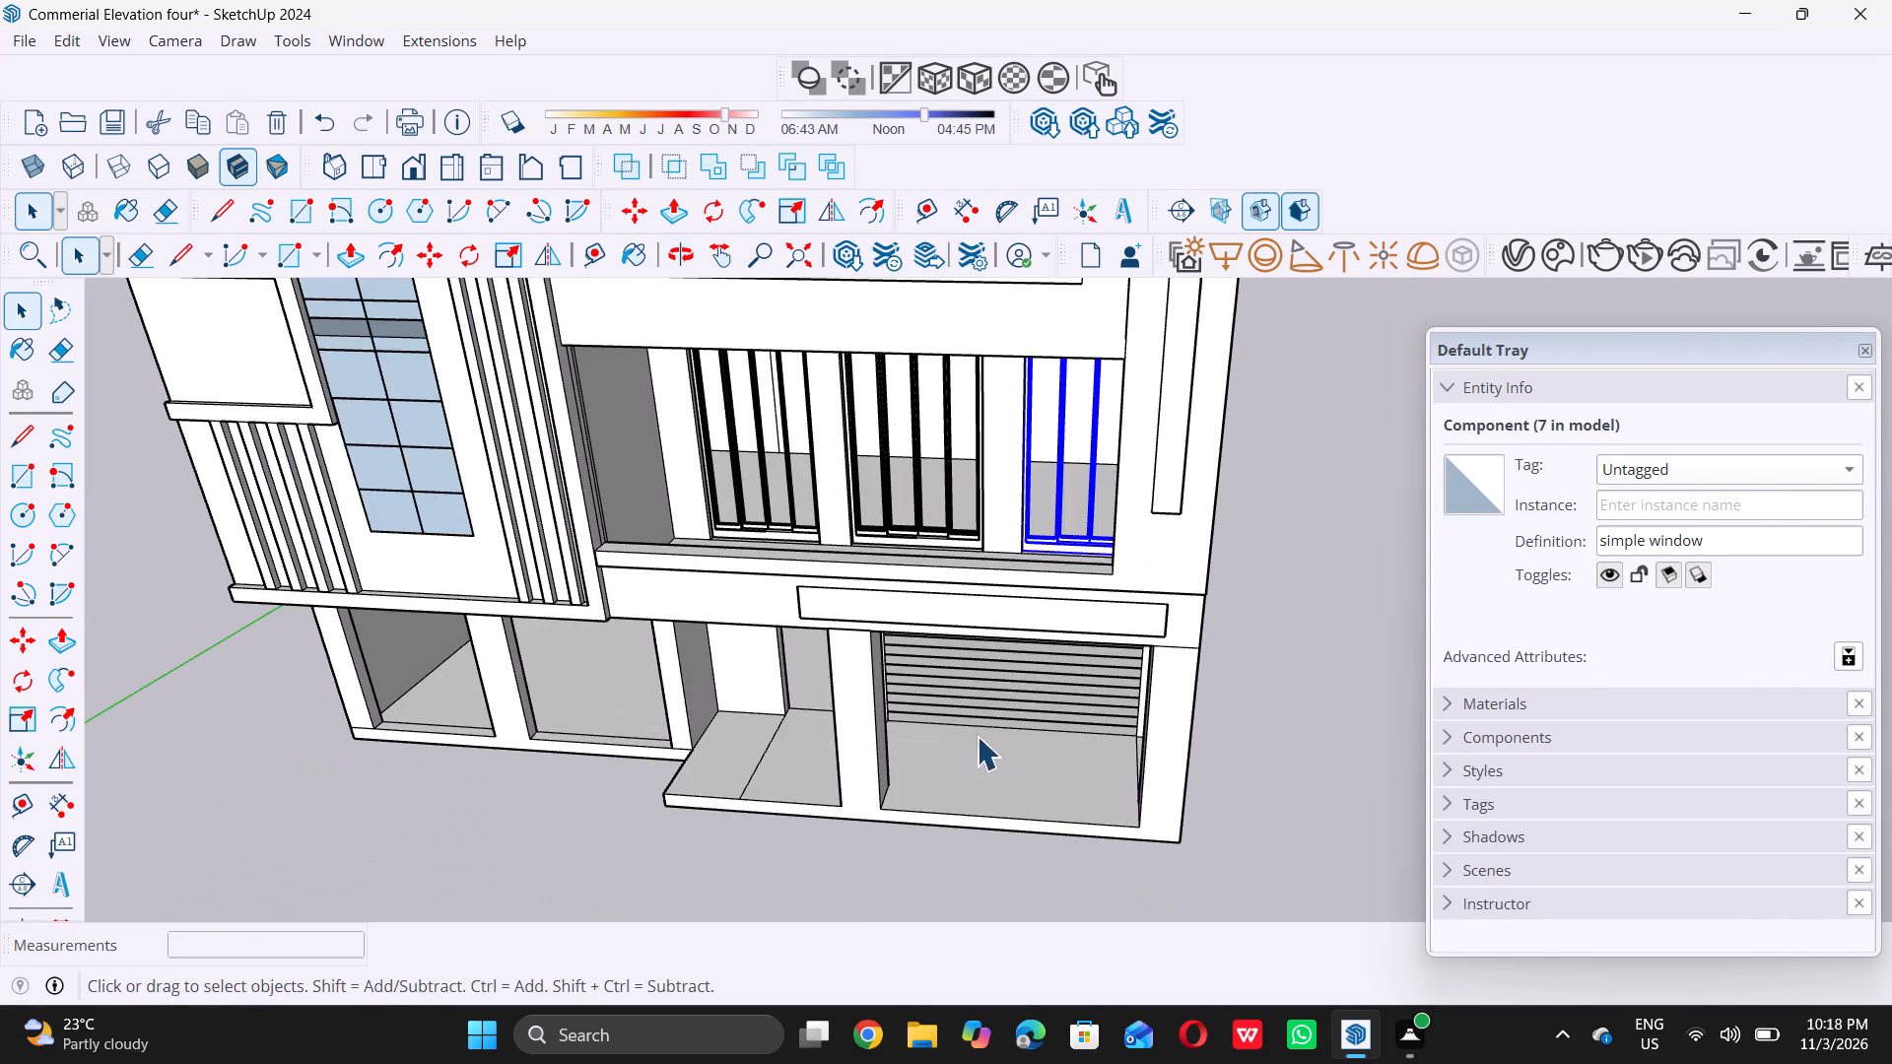
{"action": "scroll", "coordinate": [1014, 686], "scroll_direction": "down", "scroll_amount": 11}
{"action": "double_click", "coordinate": [1280, 682]}
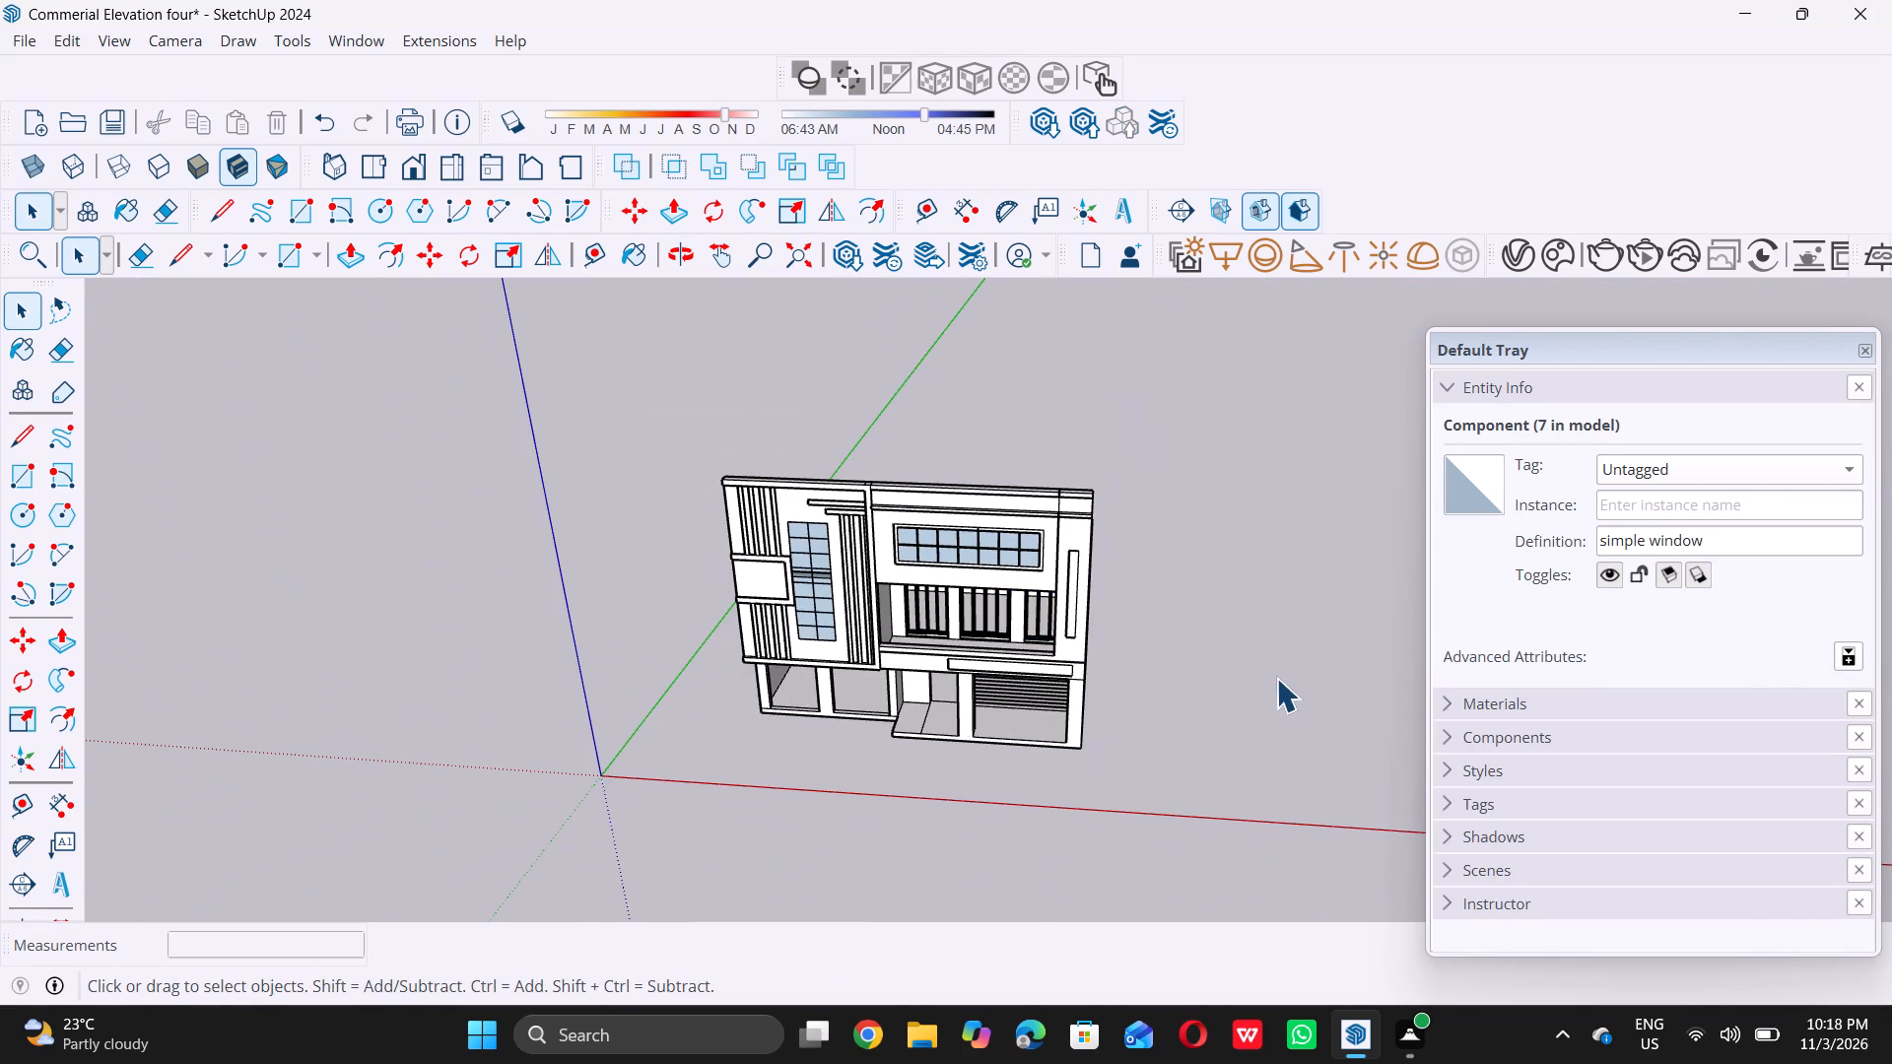
{"action": "middle_click_drag", "start_coordinate": [1015, 697], "coordinate": [1013, 668]}
{"action": "middle_click_drag", "start_coordinate": [1016, 658], "coordinate": [1085, 489]}
{"action": "scroll", "coordinate": [1085, 489], "scroll_direction": "up", "scroll_amount": 1}
{"action": "scroll", "coordinate": [1013, 628], "scroll_direction": "up", "scroll_amount": 5}
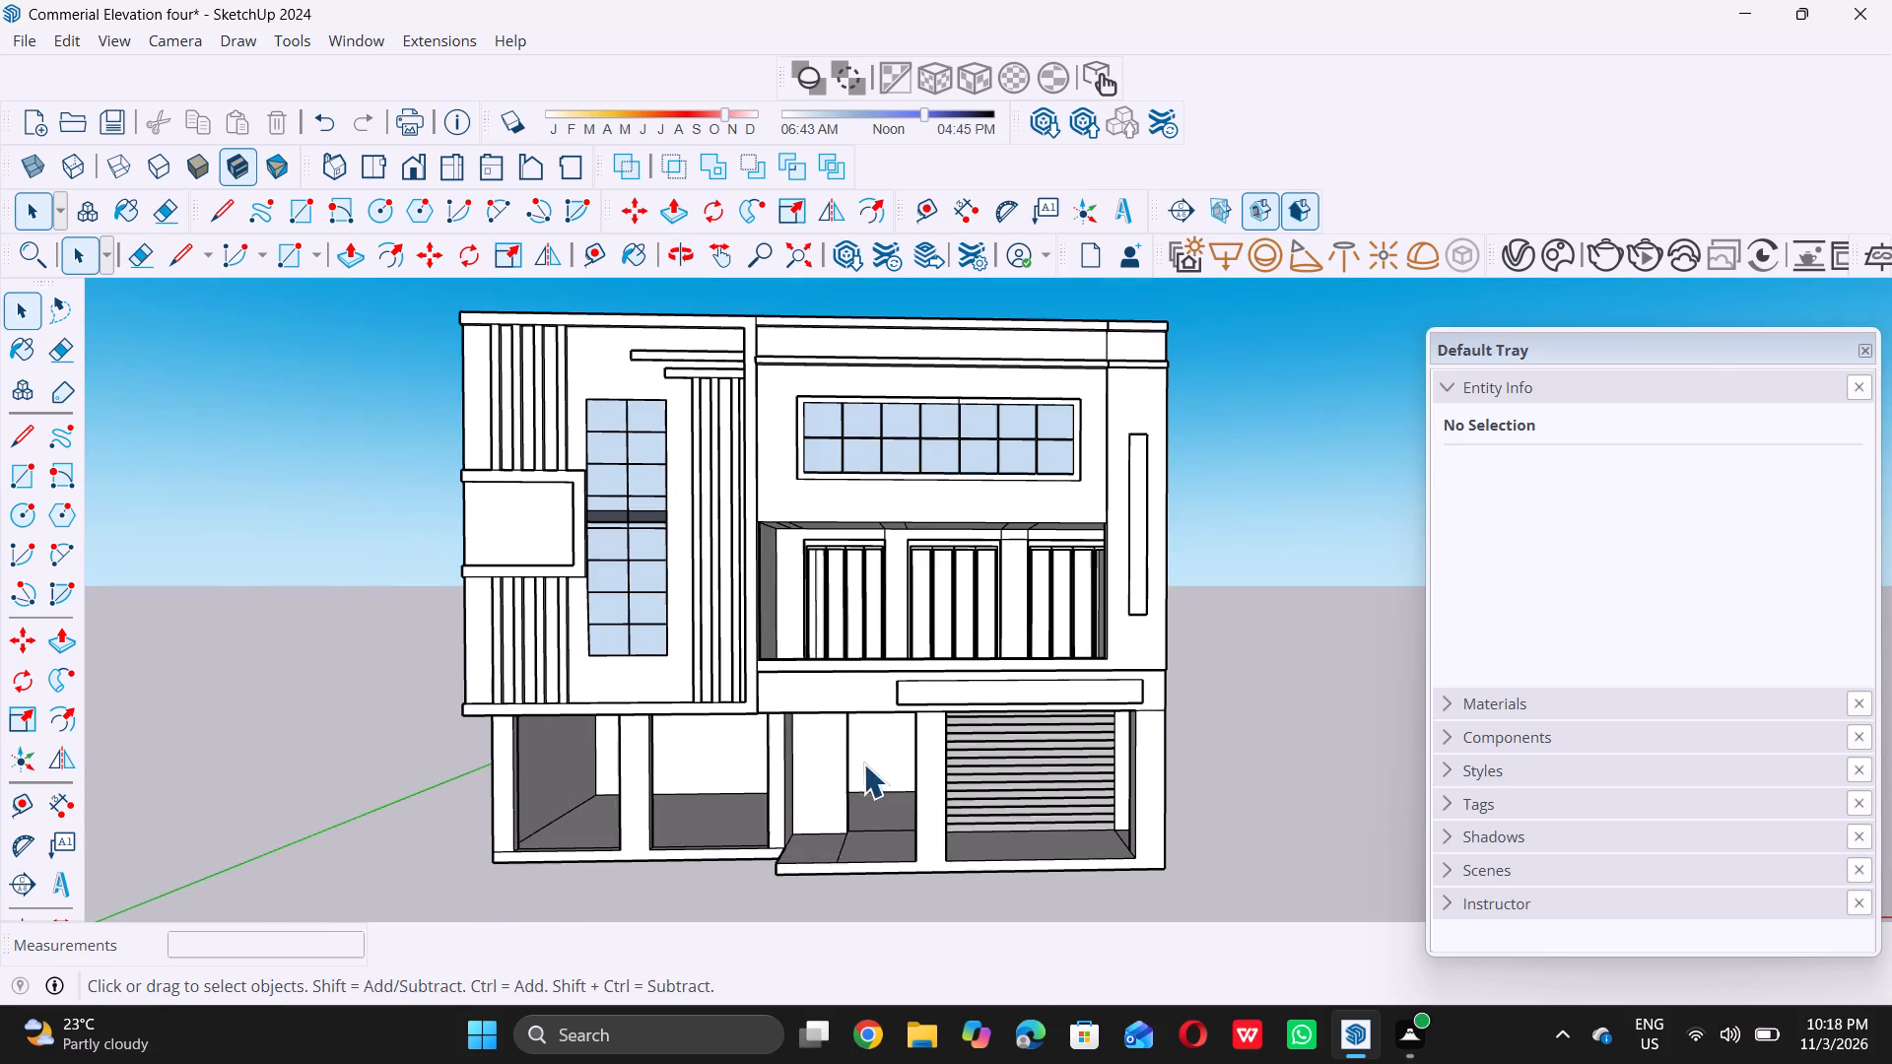
{"action": "scroll", "coordinate": [856, 632], "scroll_direction": "down", "scroll_amount": 5}
{"action": "middle_click_drag", "start_coordinate": [895, 558], "coordinate": [840, 644]}
{"action": "scroll", "coordinate": [865, 702], "scroll_direction": "up", "scroll_amount": 10}
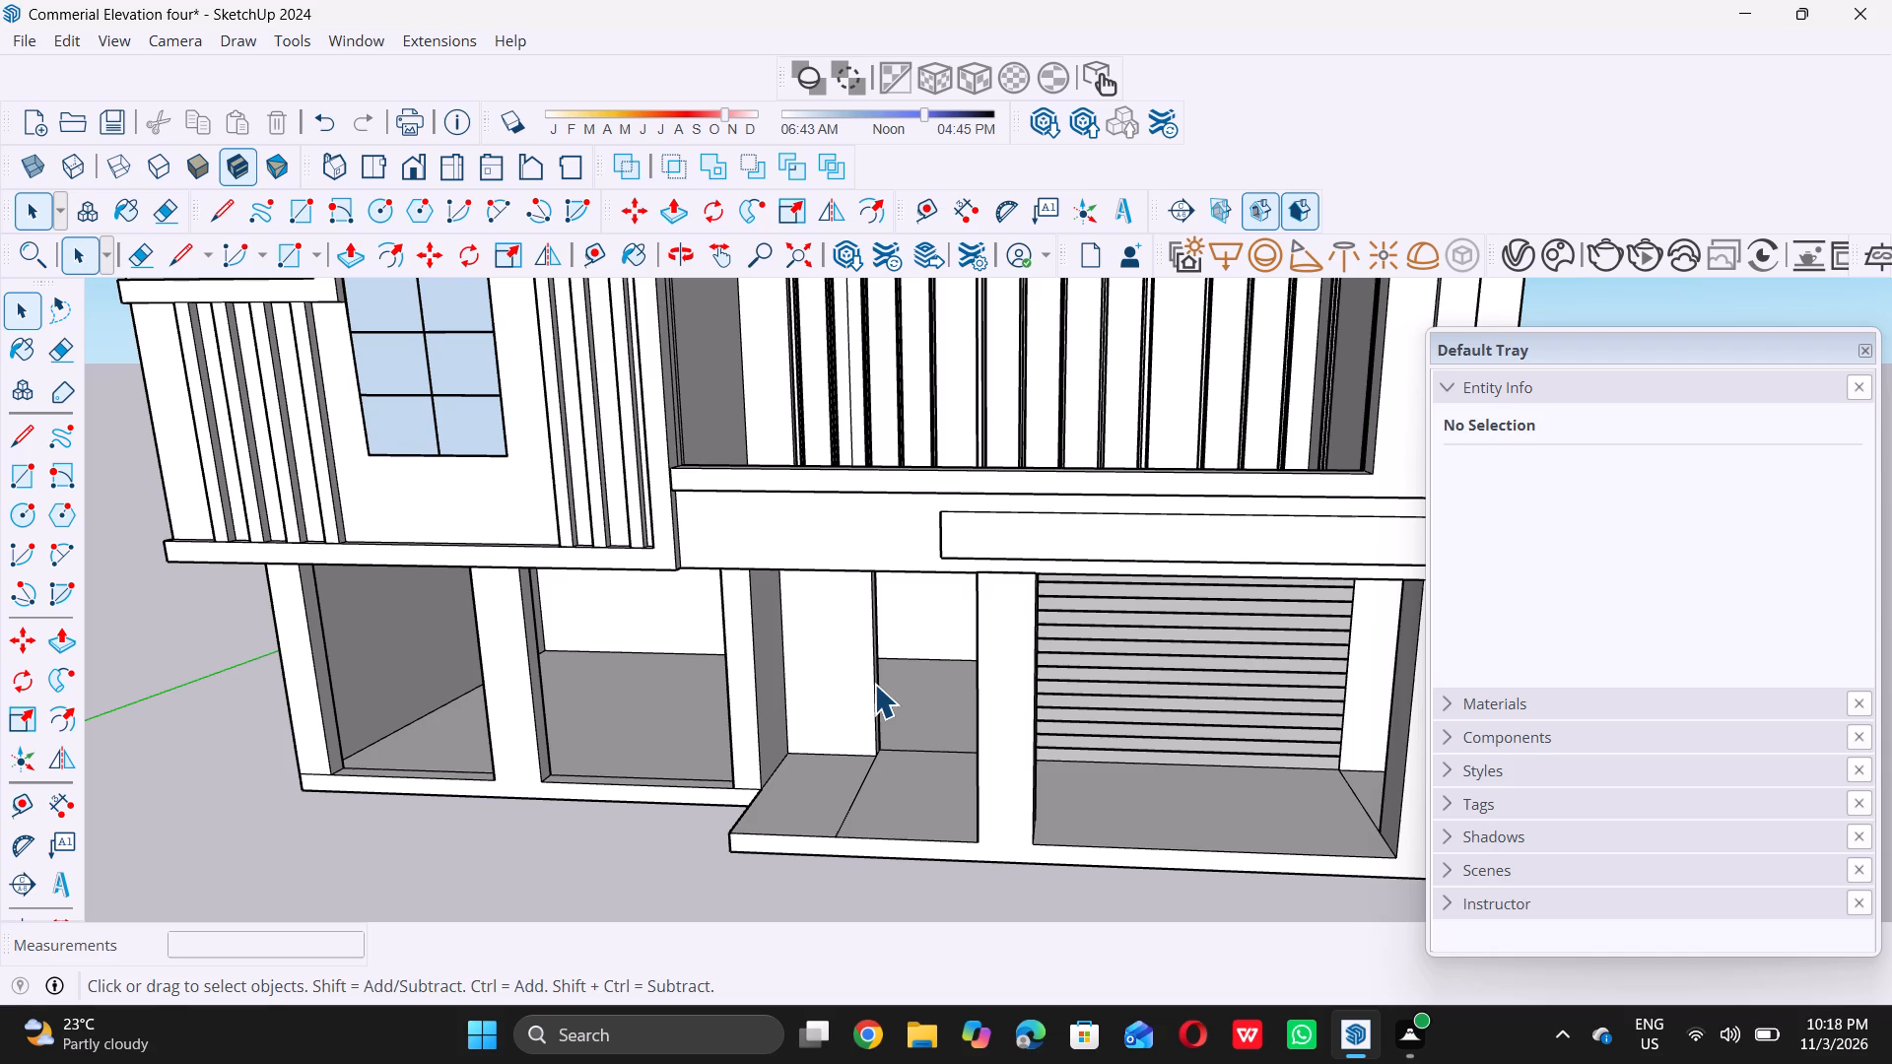
{"action": "scroll", "coordinate": [903, 571], "scroll_direction": "down", "scroll_amount": 7}
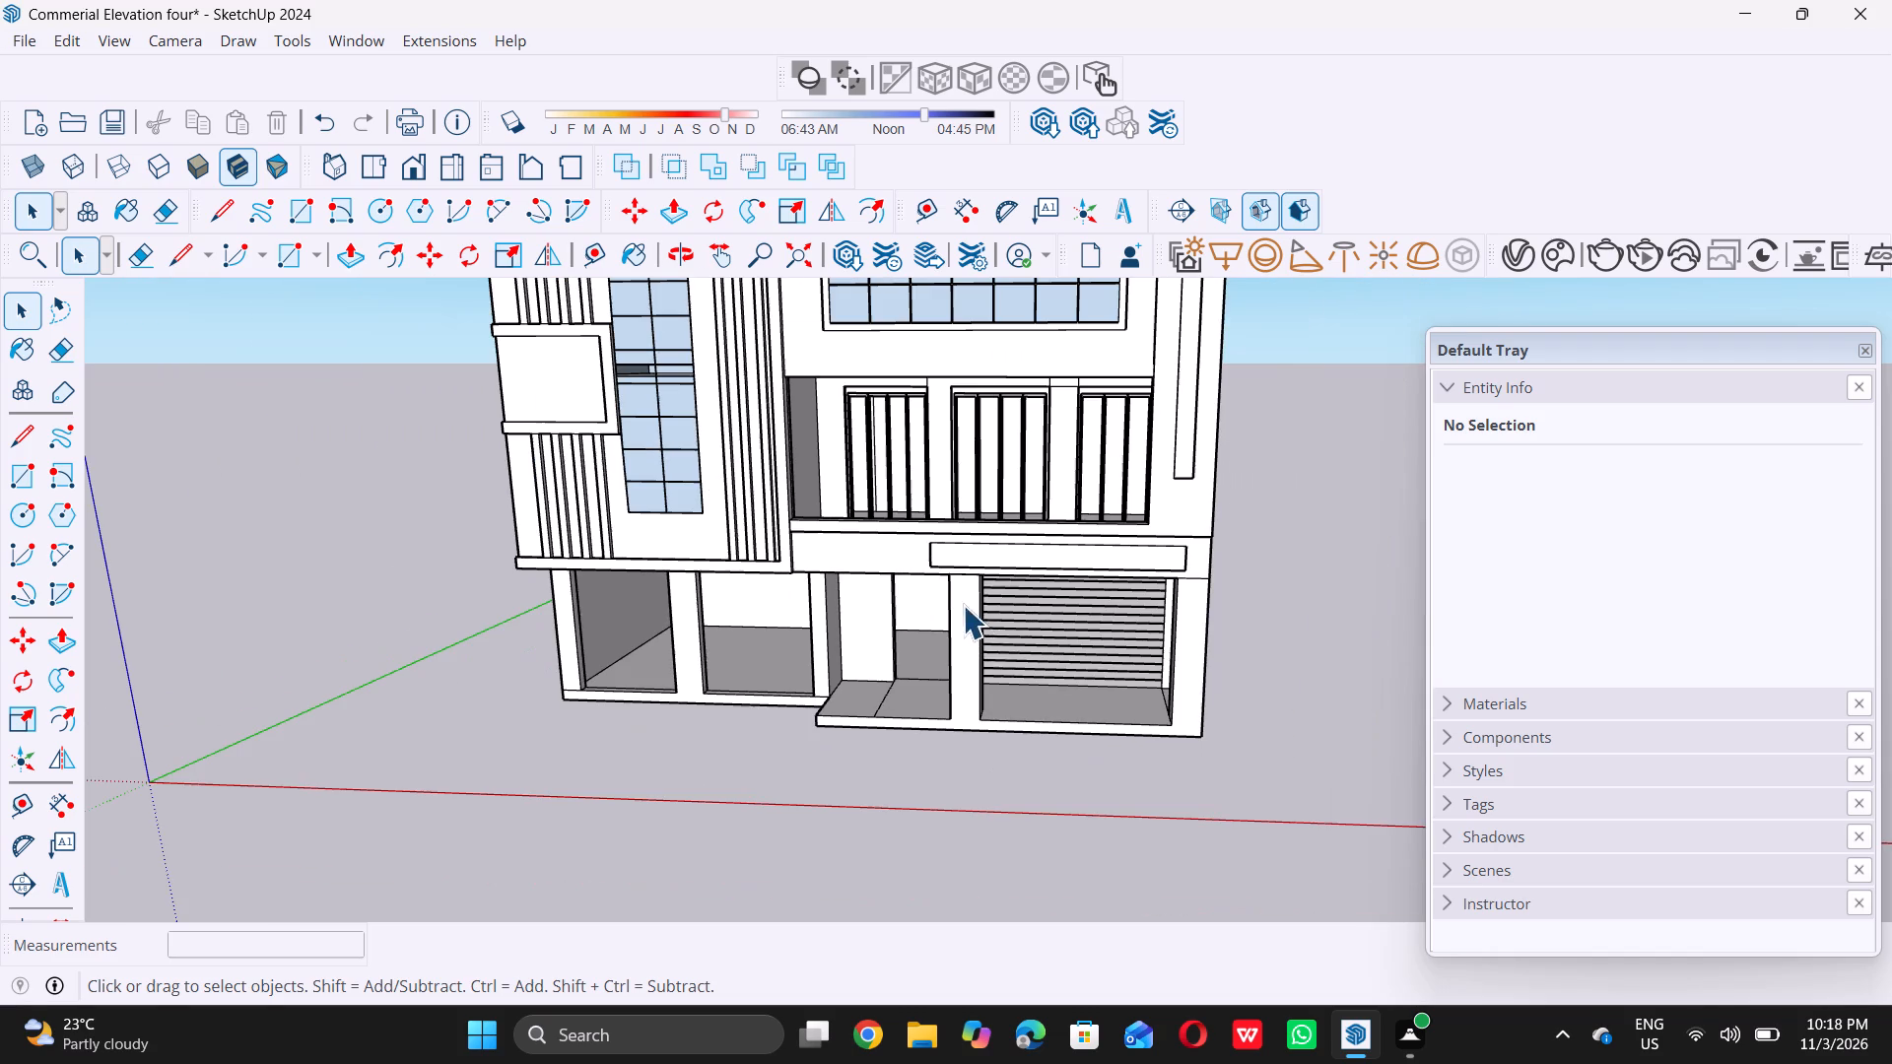
{"action": "scroll", "coordinate": [983, 658], "scroll_direction": "down", "scroll_amount": 5}
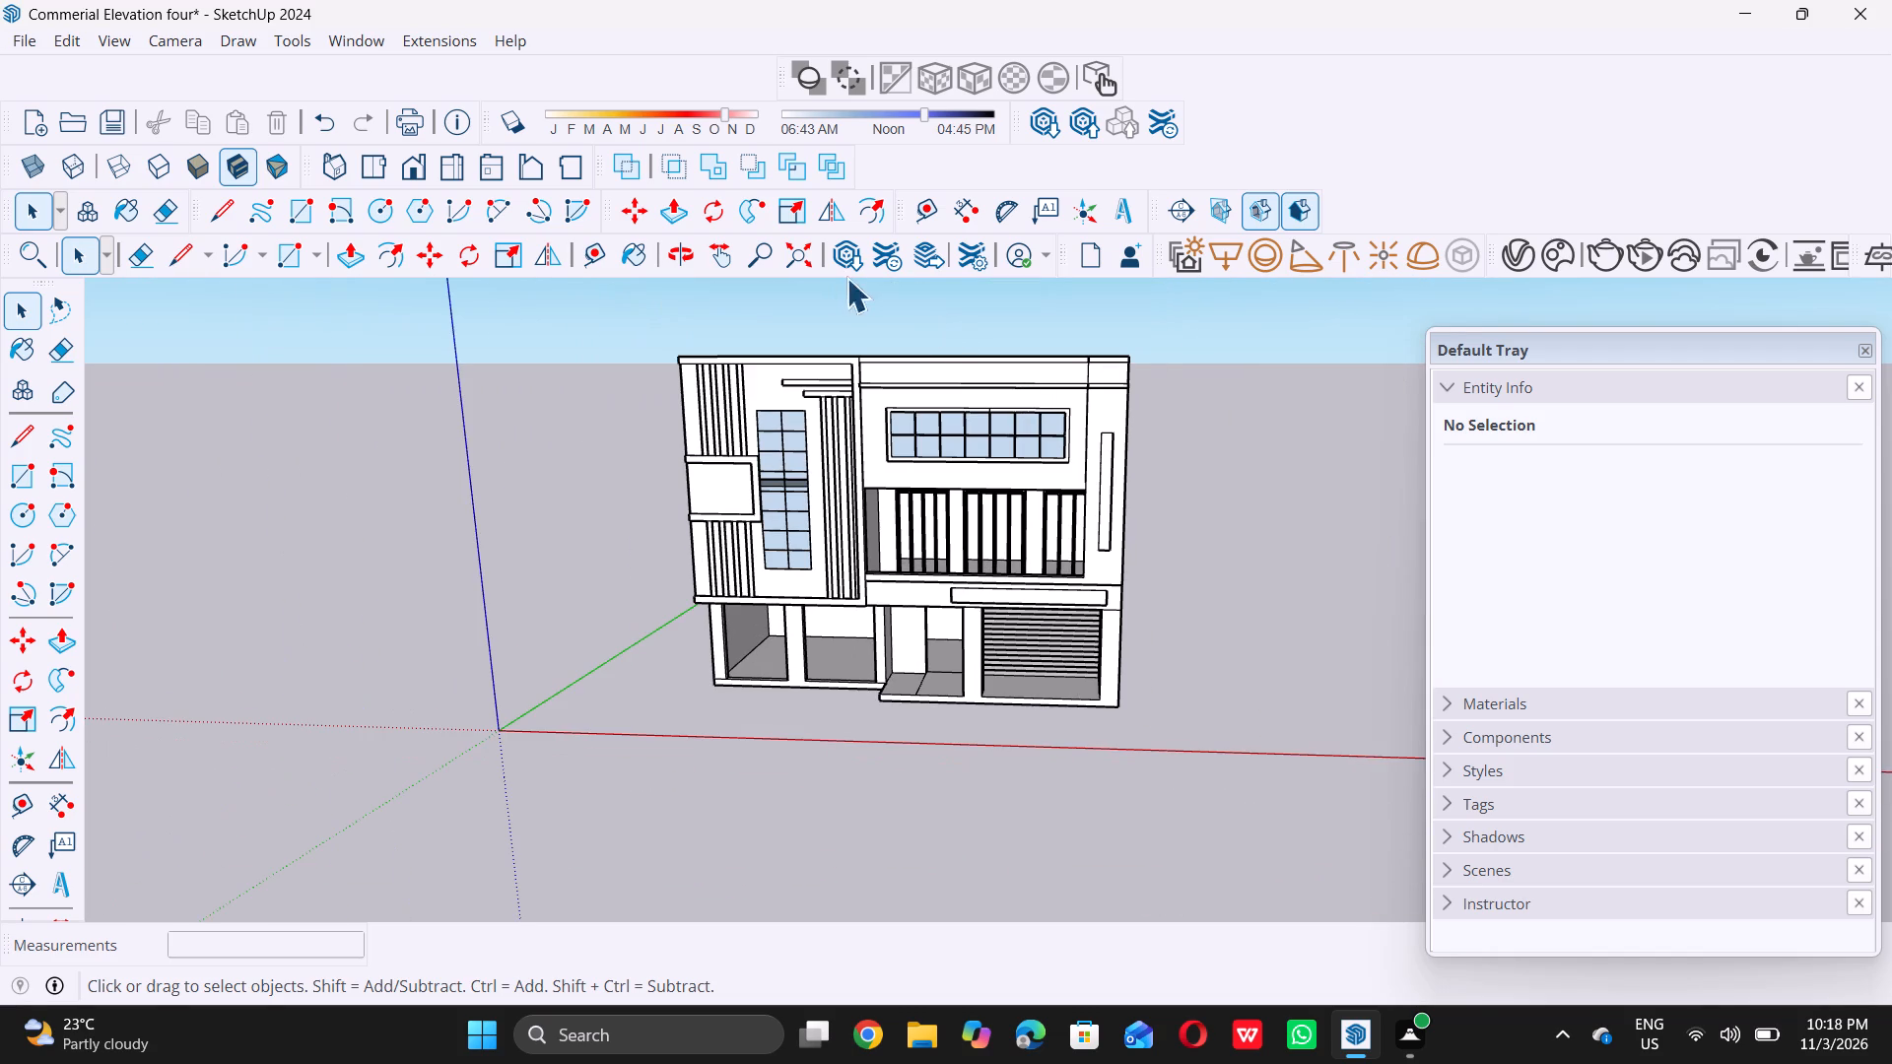
Open 3D Warehouse and search its models for "double mulled window", looking over the first results.
{"action": "double_click", "coordinate": [846, 263]}
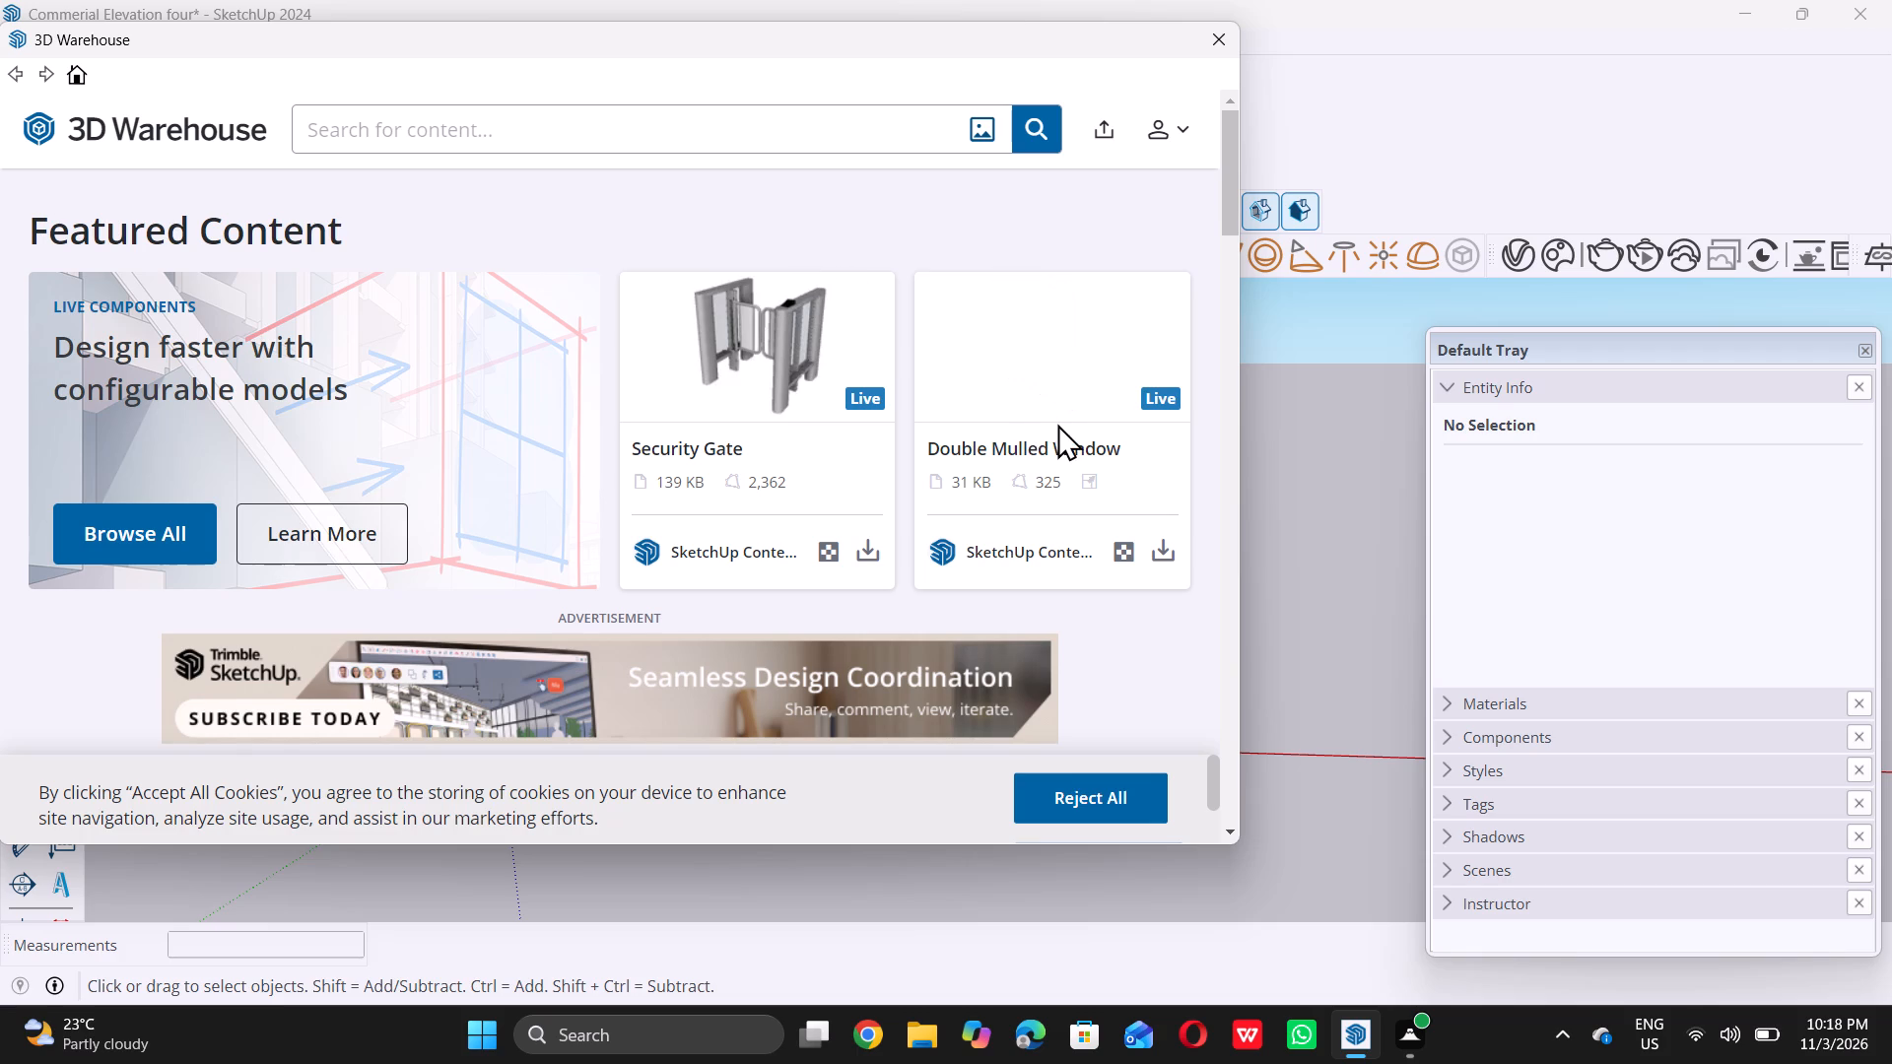
{"action": "scroll", "coordinate": [1051, 422], "scroll_direction": "down", "scroll_amount": 4}
{"action": "scroll", "coordinate": [1049, 422], "scroll_direction": "up", "scroll_amount": 6}
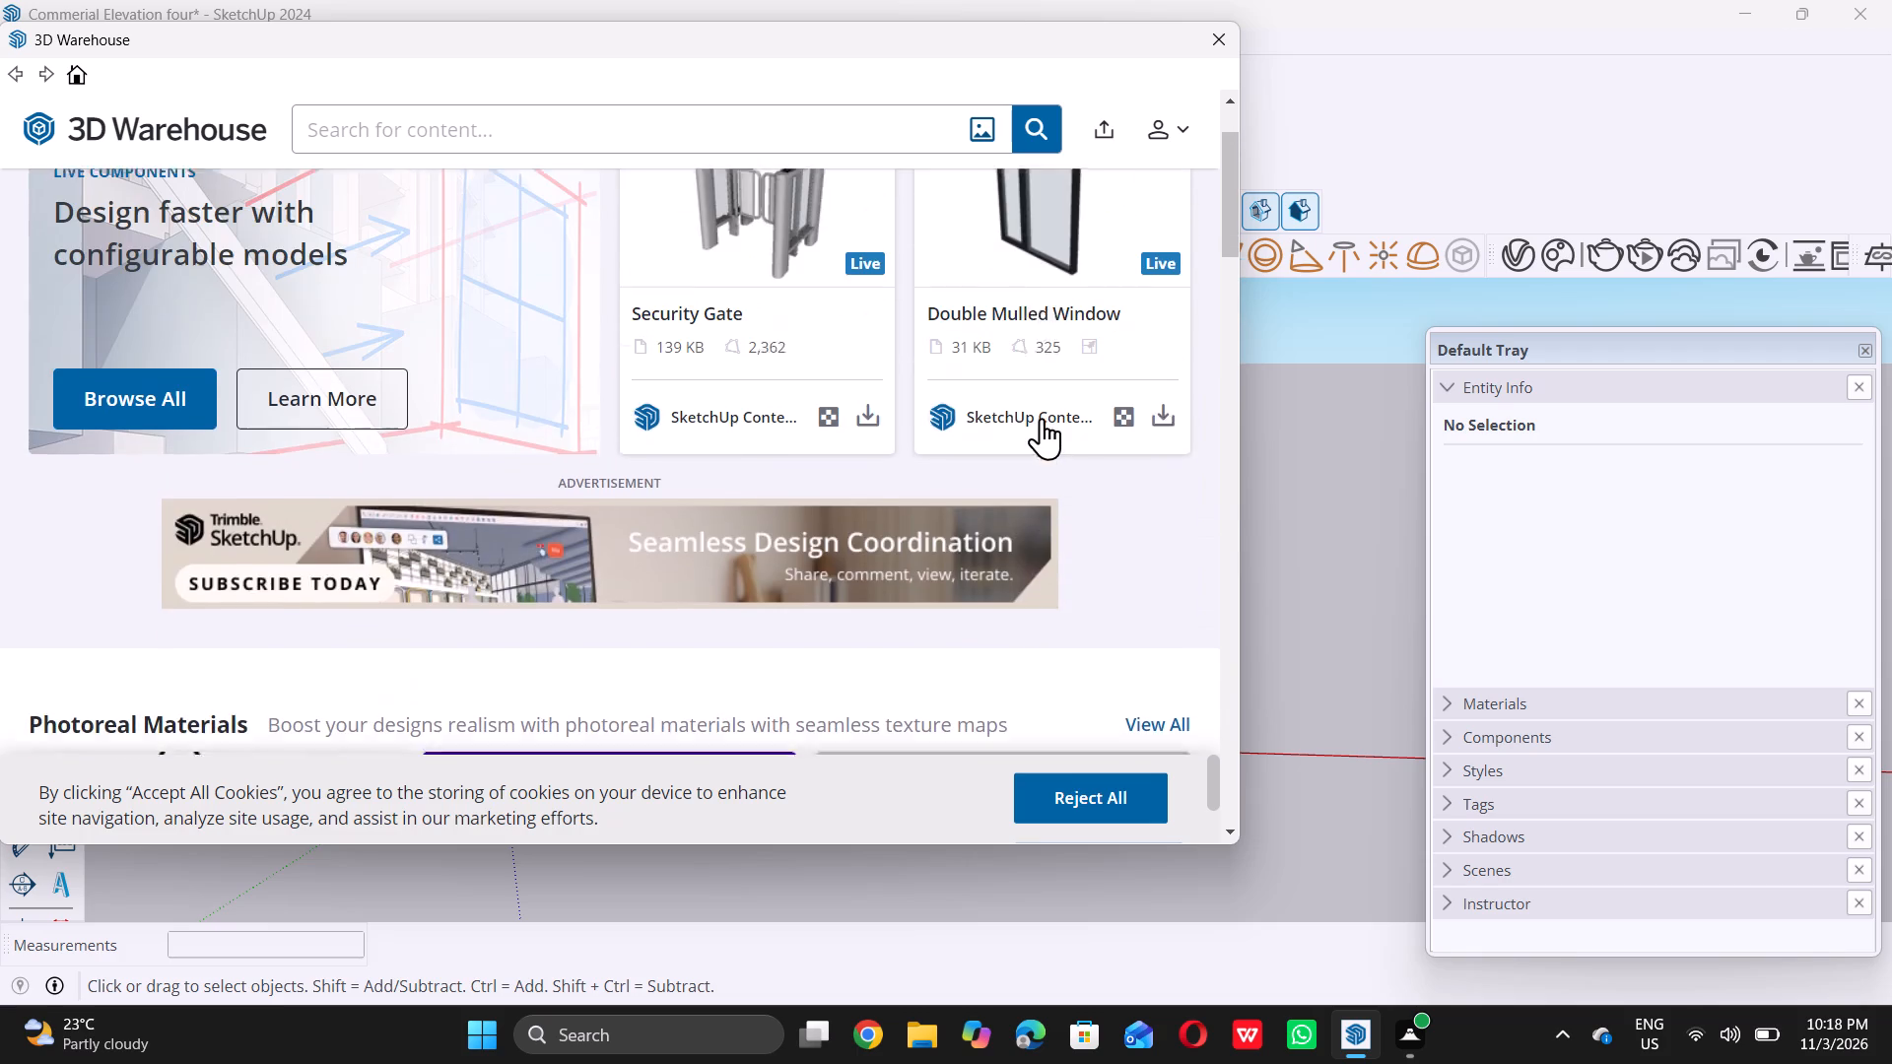
{"action": "scroll", "coordinate": [1042, 418], "scroll_direction": "up", "scroll_amount": 5}
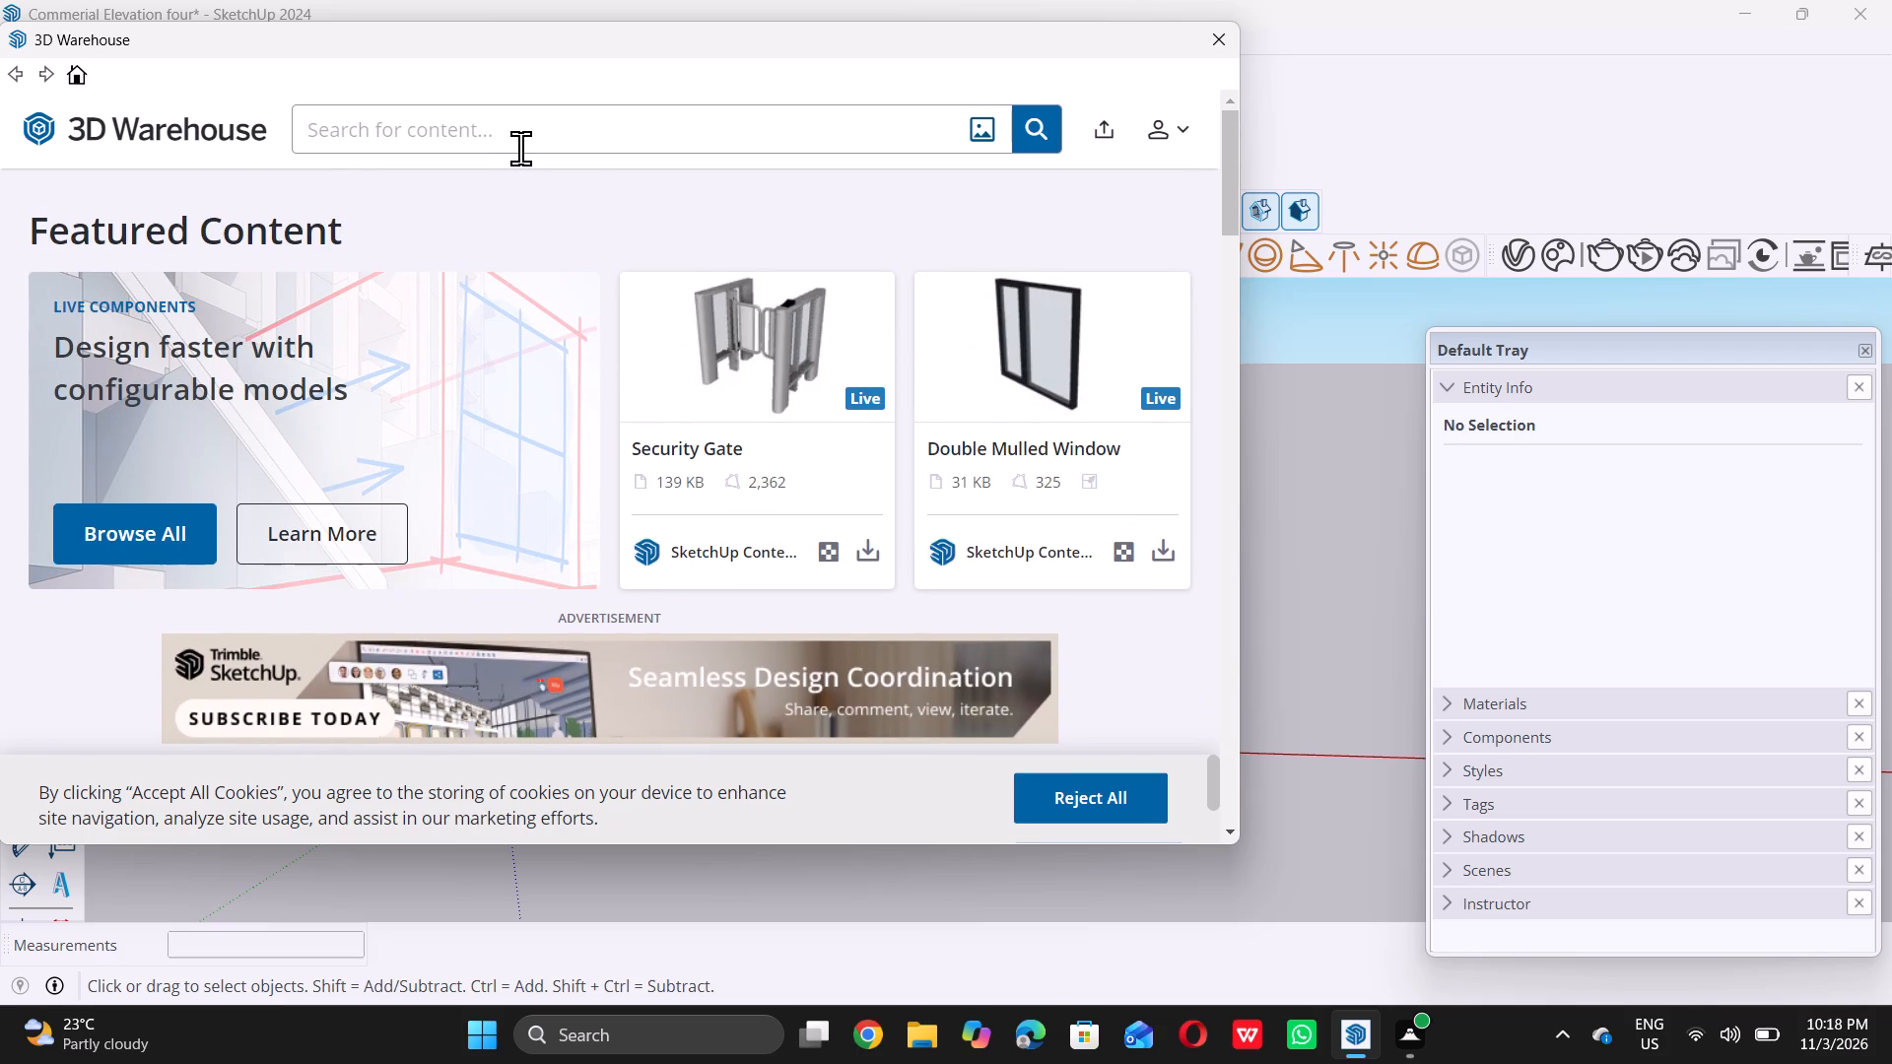
{"action": "double_click", "coordinate": [527, 136]}
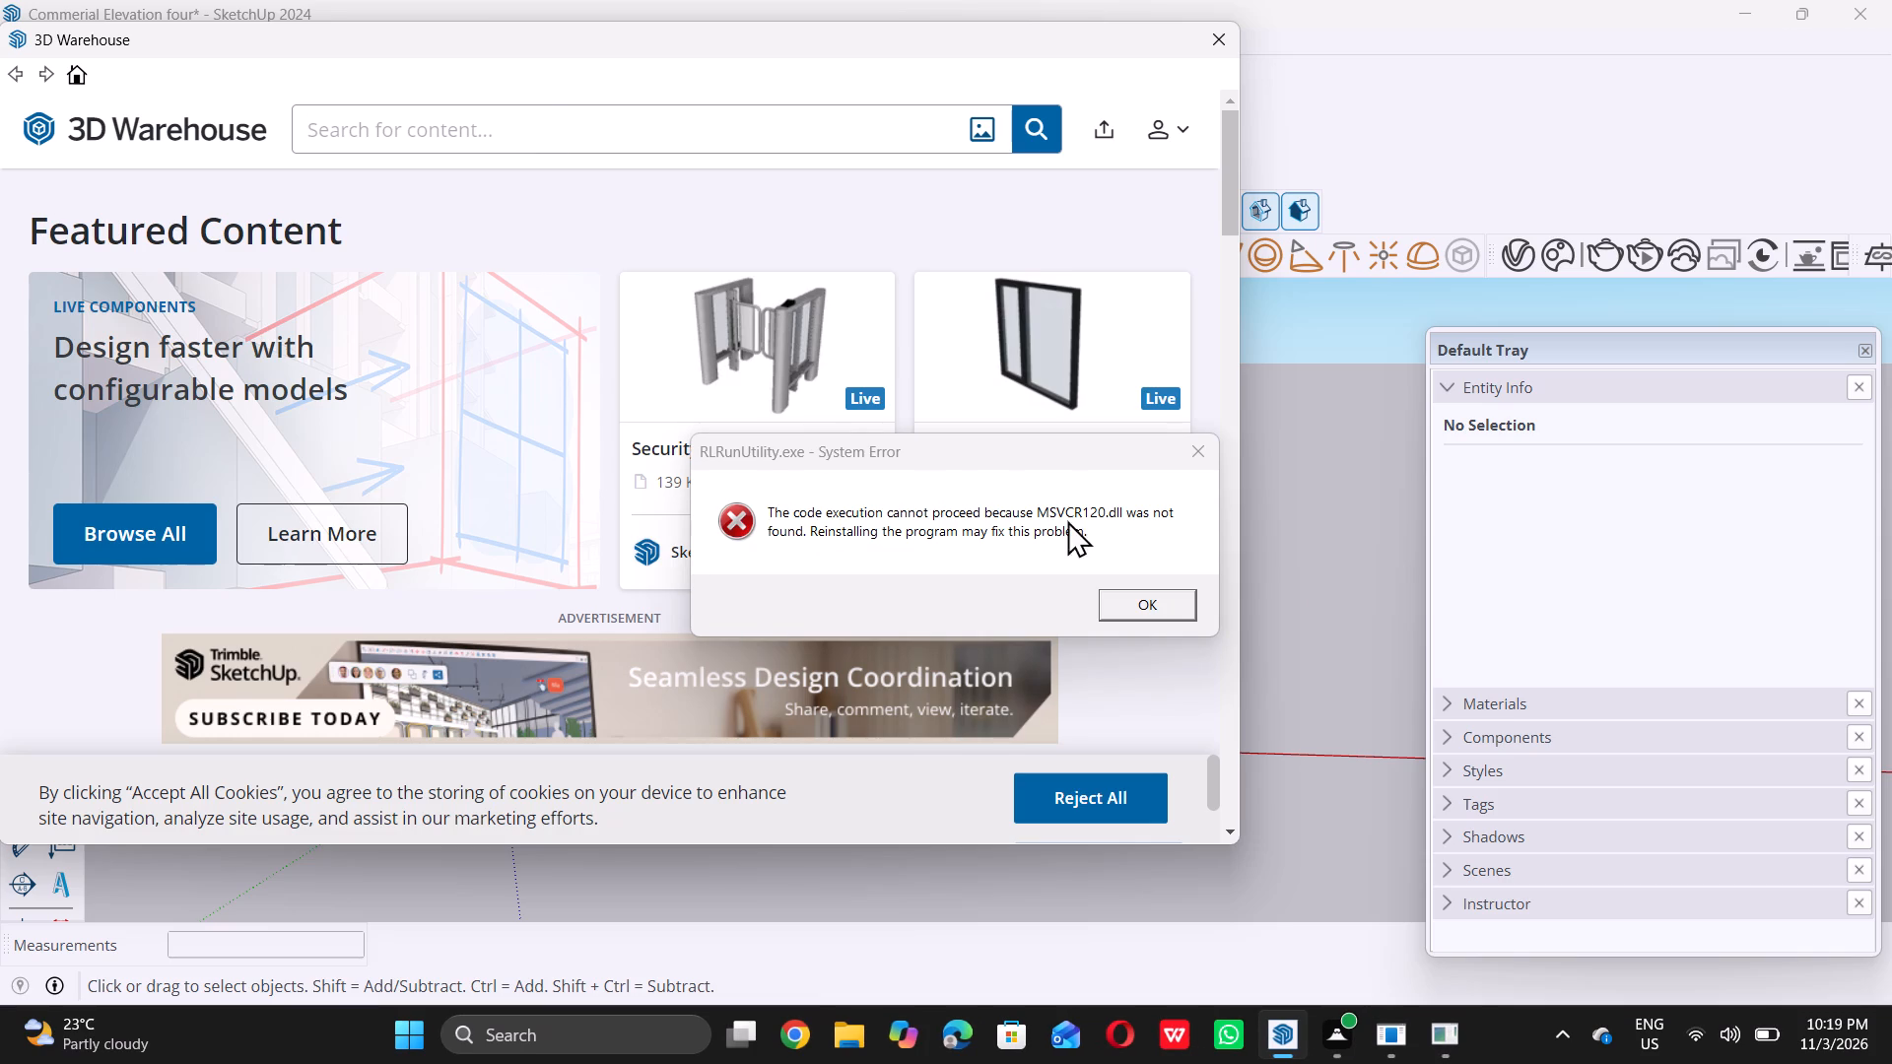
{"action": "double_click", "coordinate": [1197, 463]}
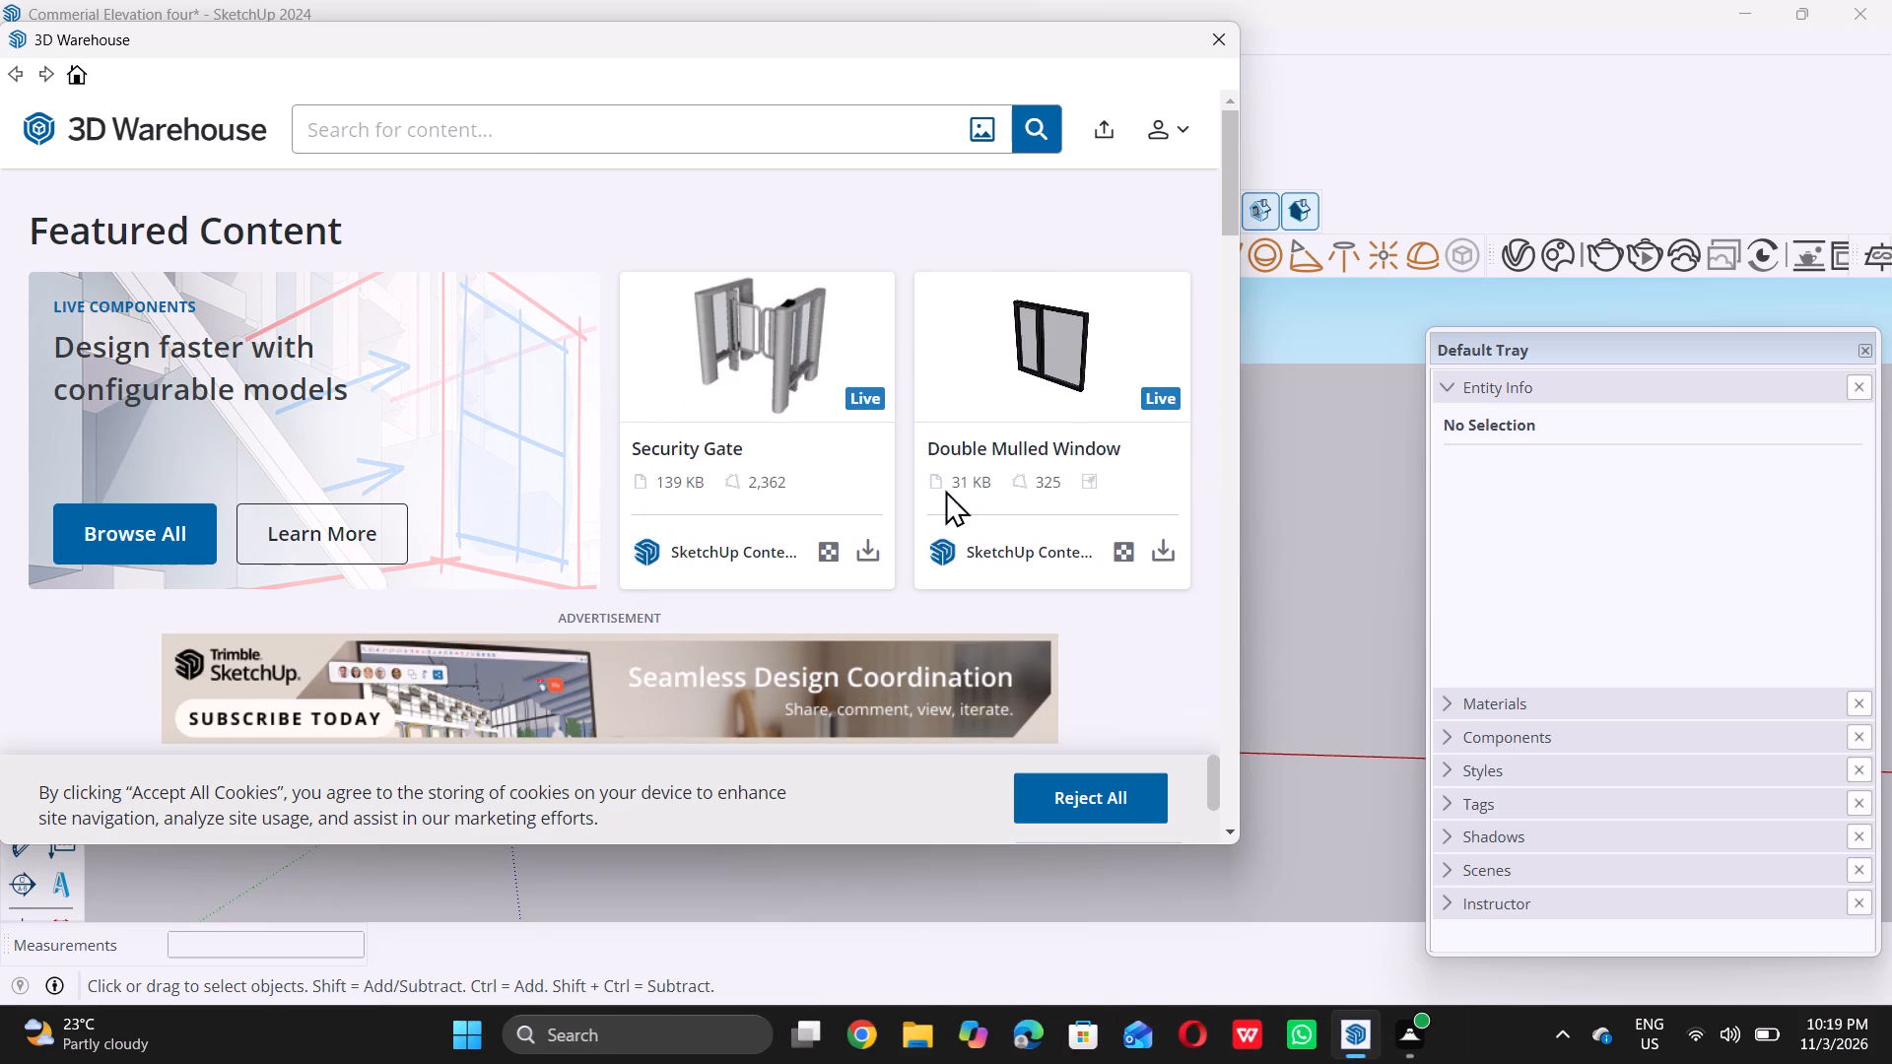
{"action": "left_click", "coordinate": [474, 125]}
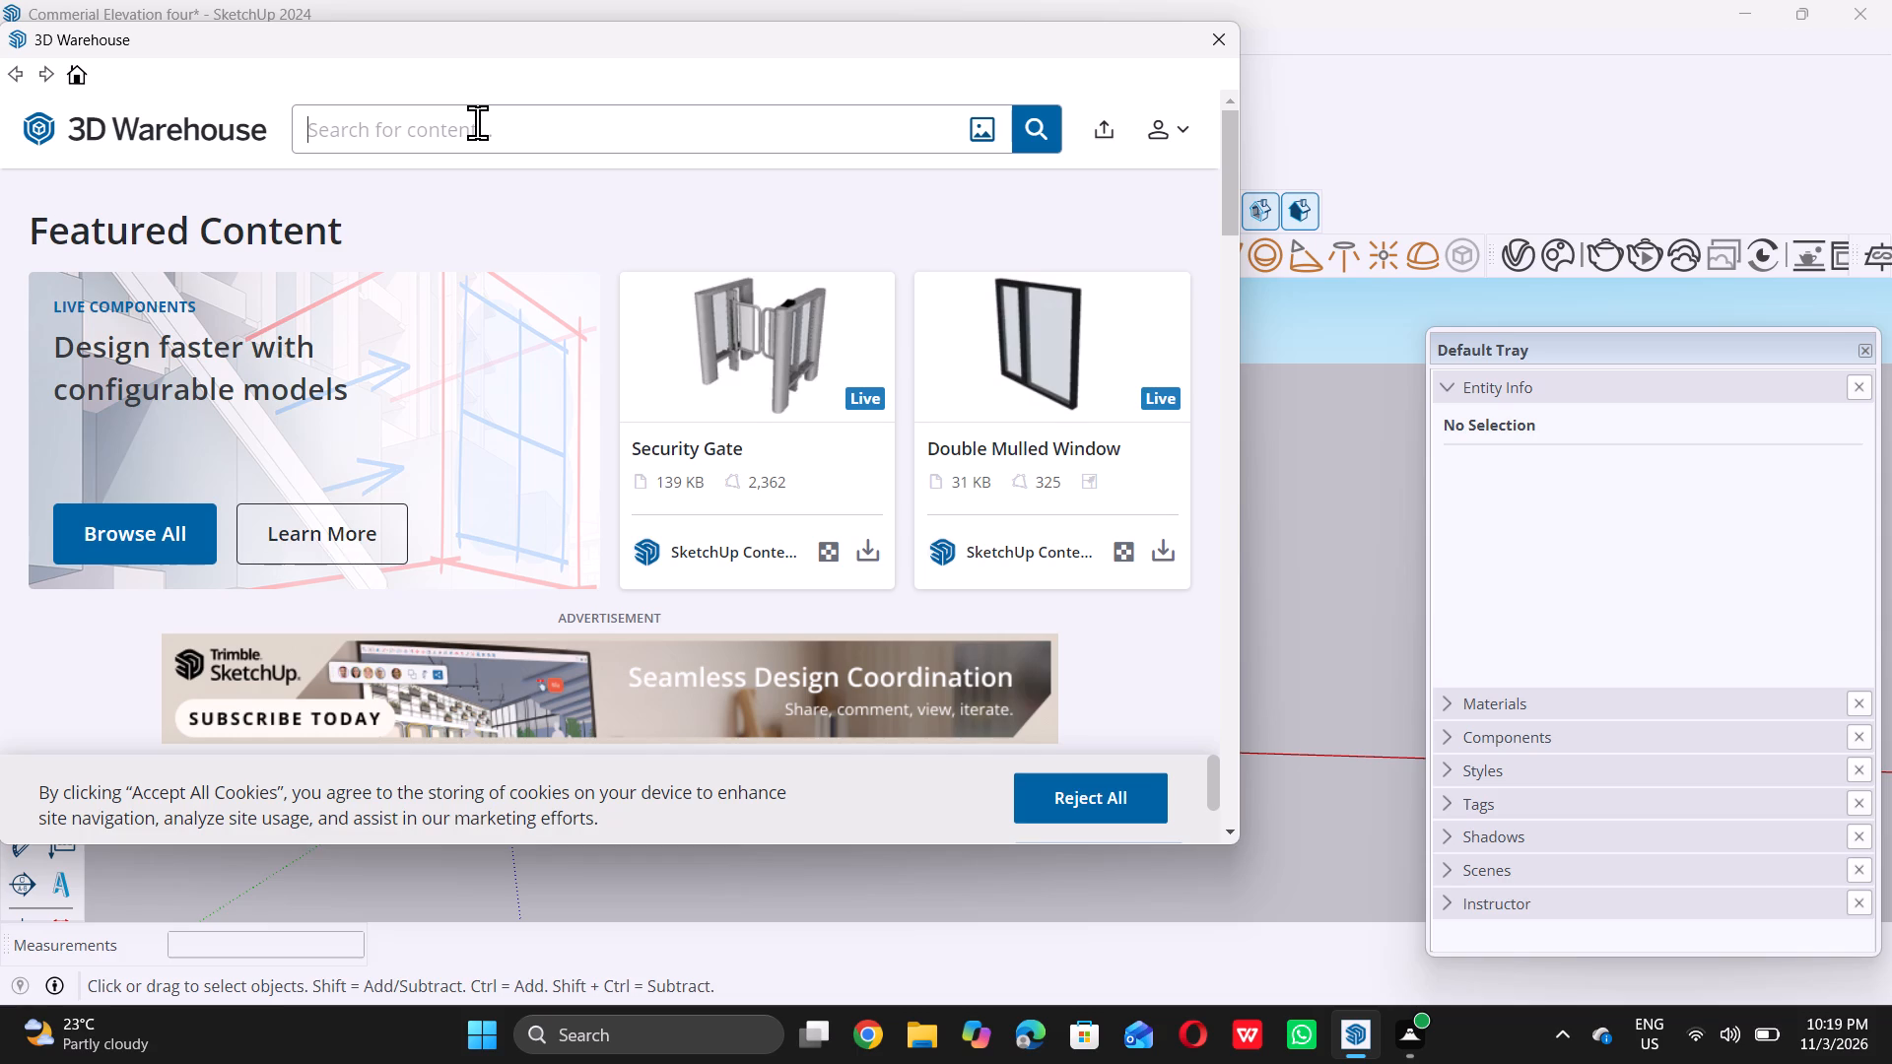
{"action": "type", "text": "do"}
{"action": "key", "text": "u"}
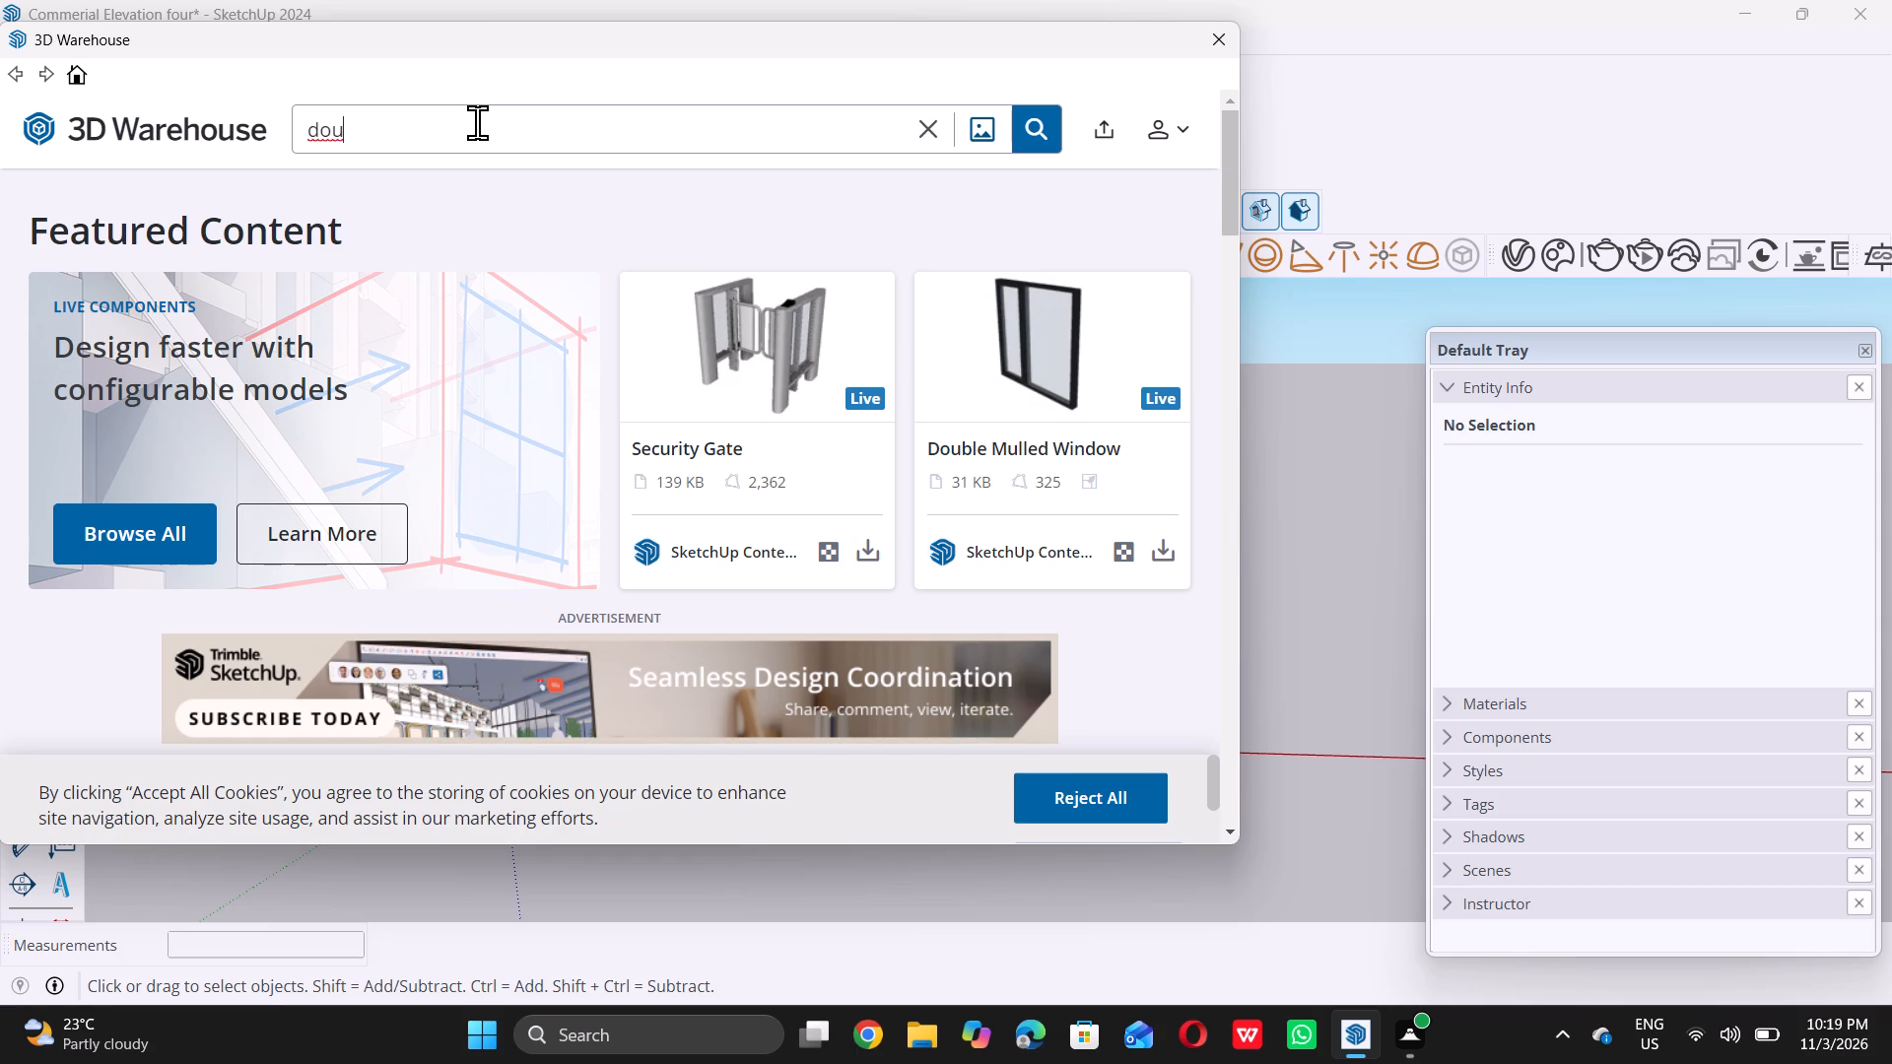
{"action": "type", "text": "ble"}
{"action": "key", "text": "space"}
{"action": "type", "text": "mu"}
{"action": "type", "text": "lled"}
{"action": "key", "text": "space"}
{"action": "type", "text": "wi"}
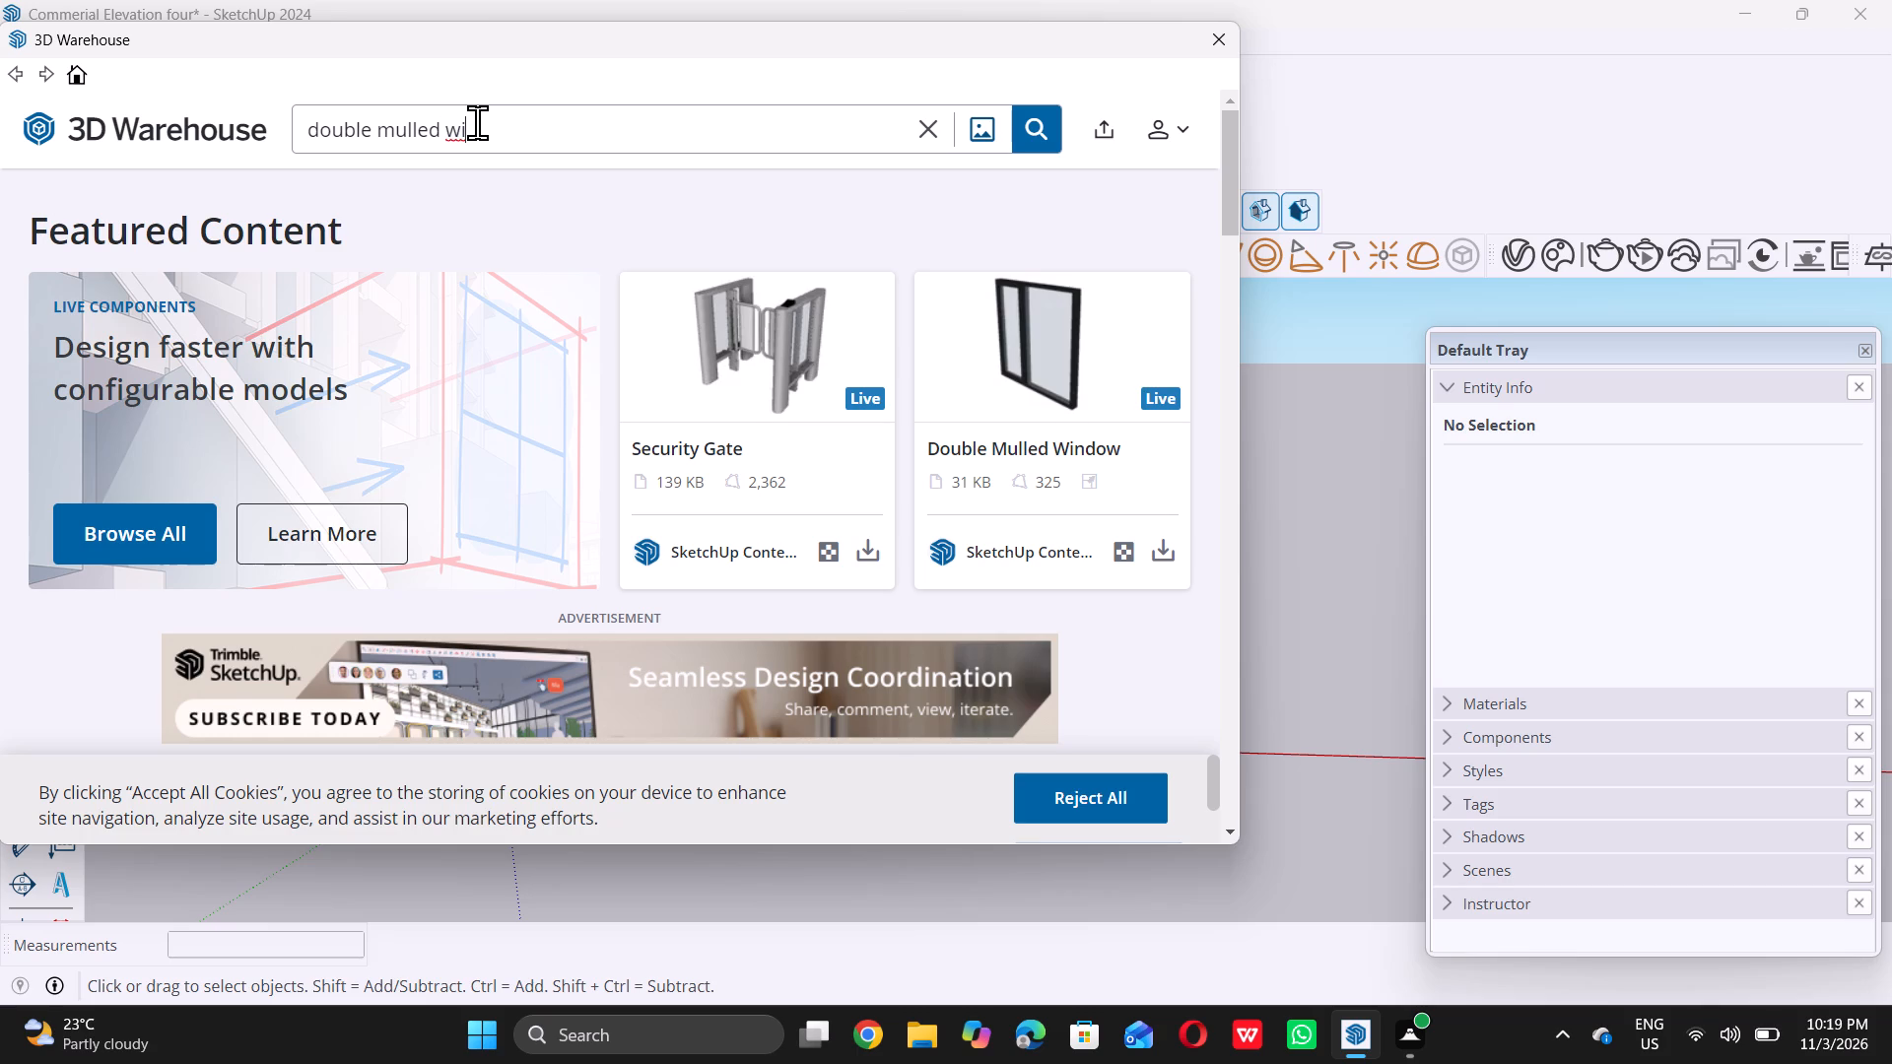
{"action": "key", "text": "n"}
{"action": "key", "text": "d"}
{"action": "type", "text": "ow"}
{"action": "key", "text": "Return"}
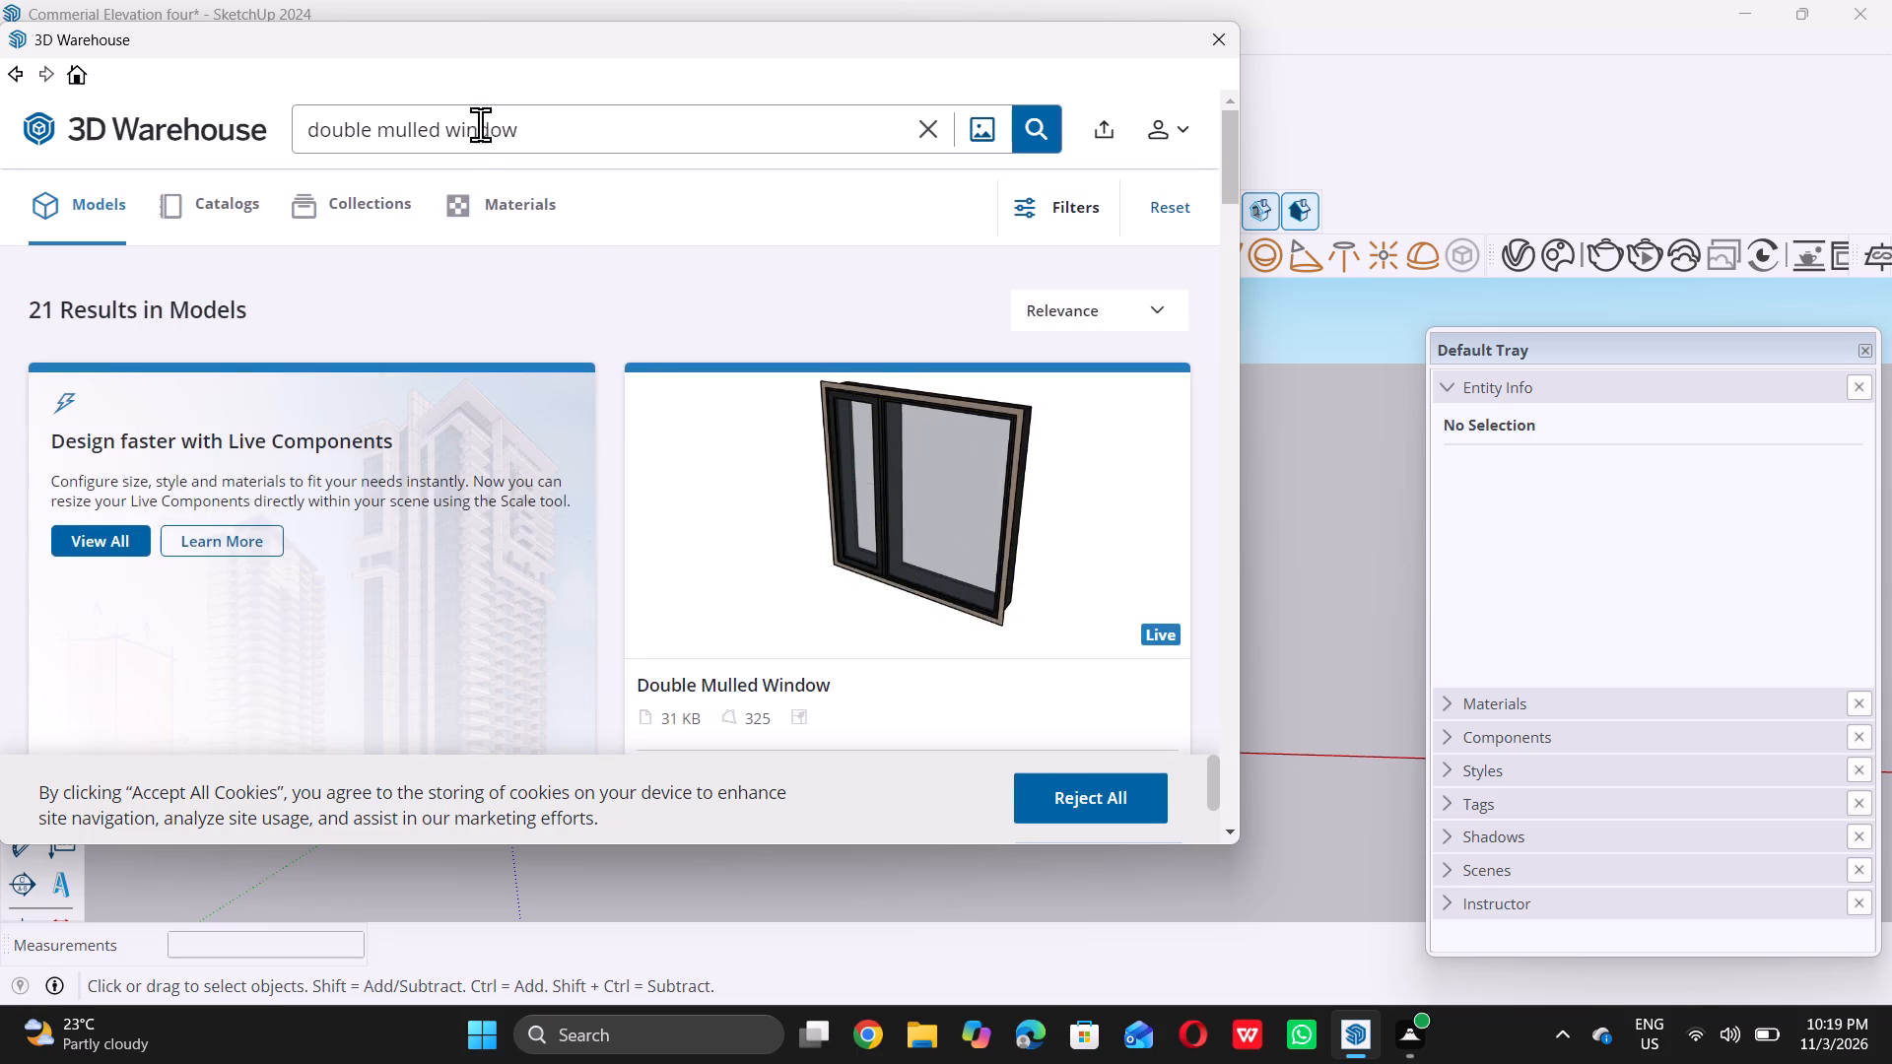
{"action": "scroll", "coordinate": [689, 398], "scroll_direction": "down", "scroll_amount": 5}
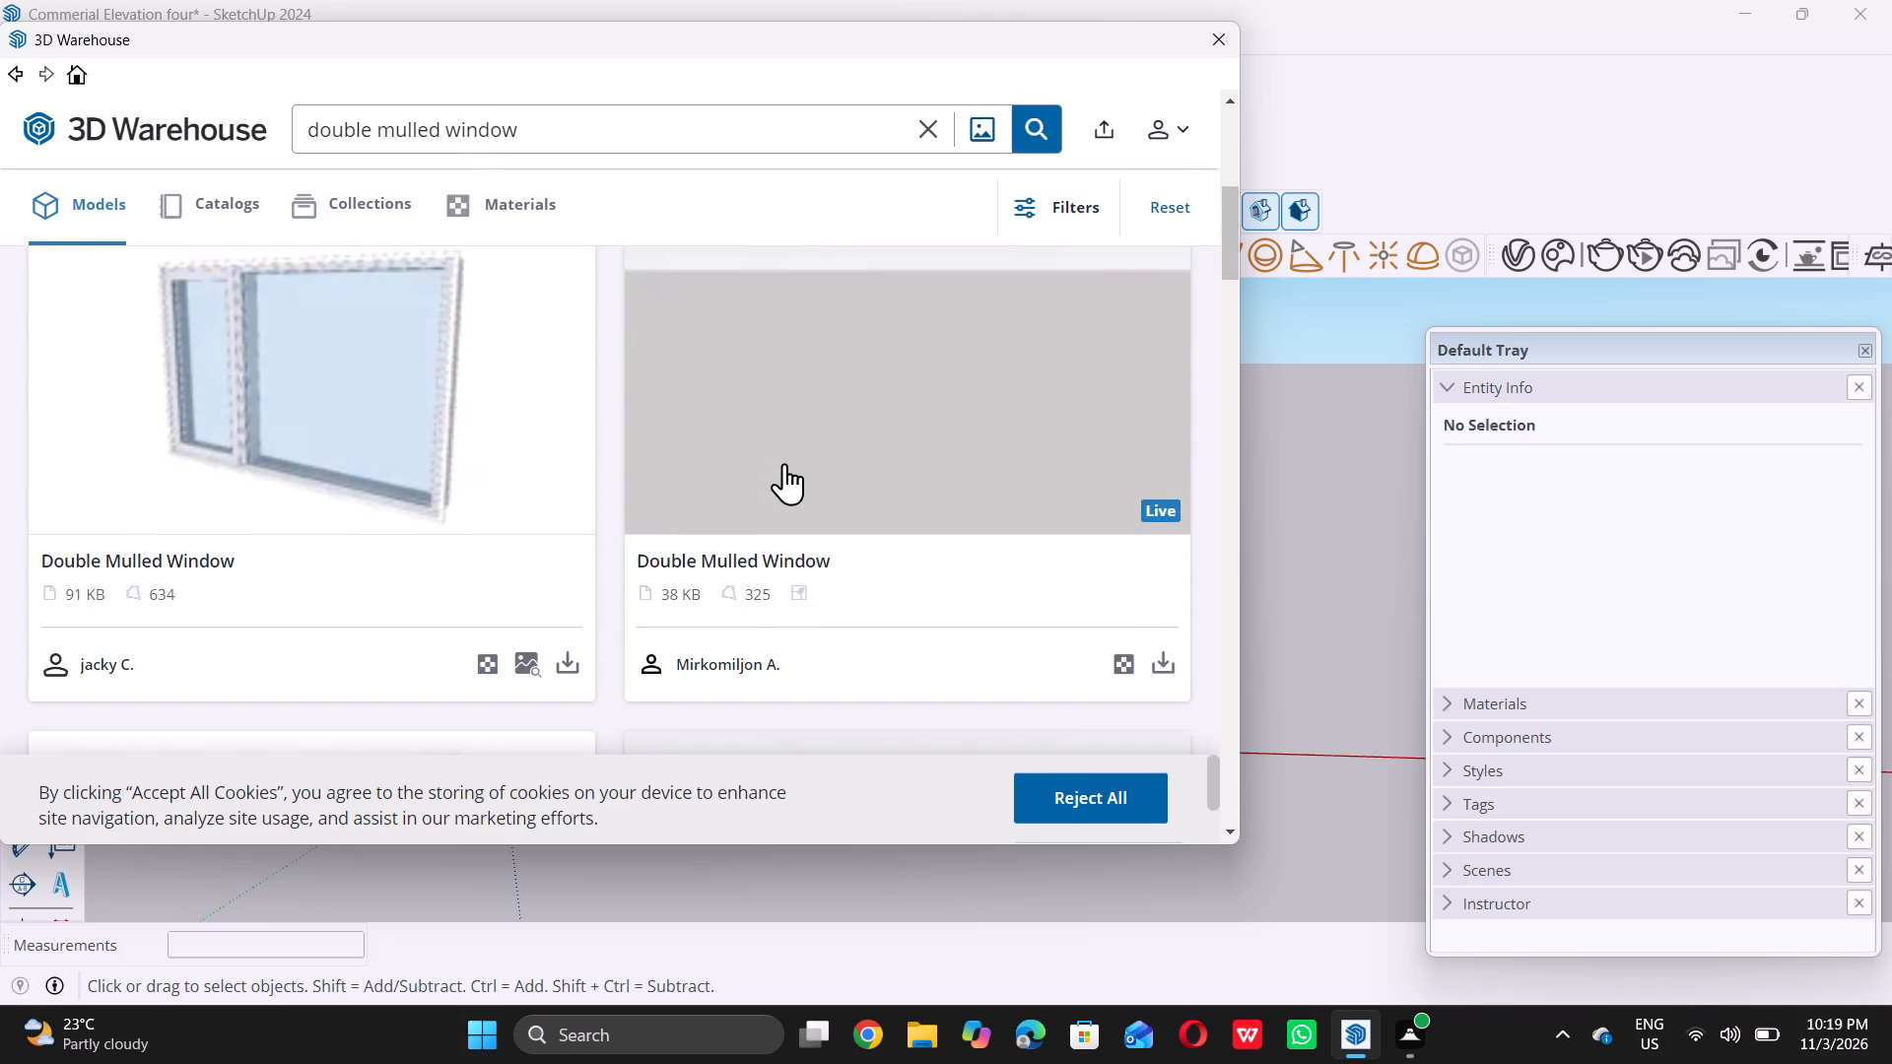
{"action": "scroll", "coordinate": [786, 463], "scroll_direction": "down", "scroll_amount": 6}
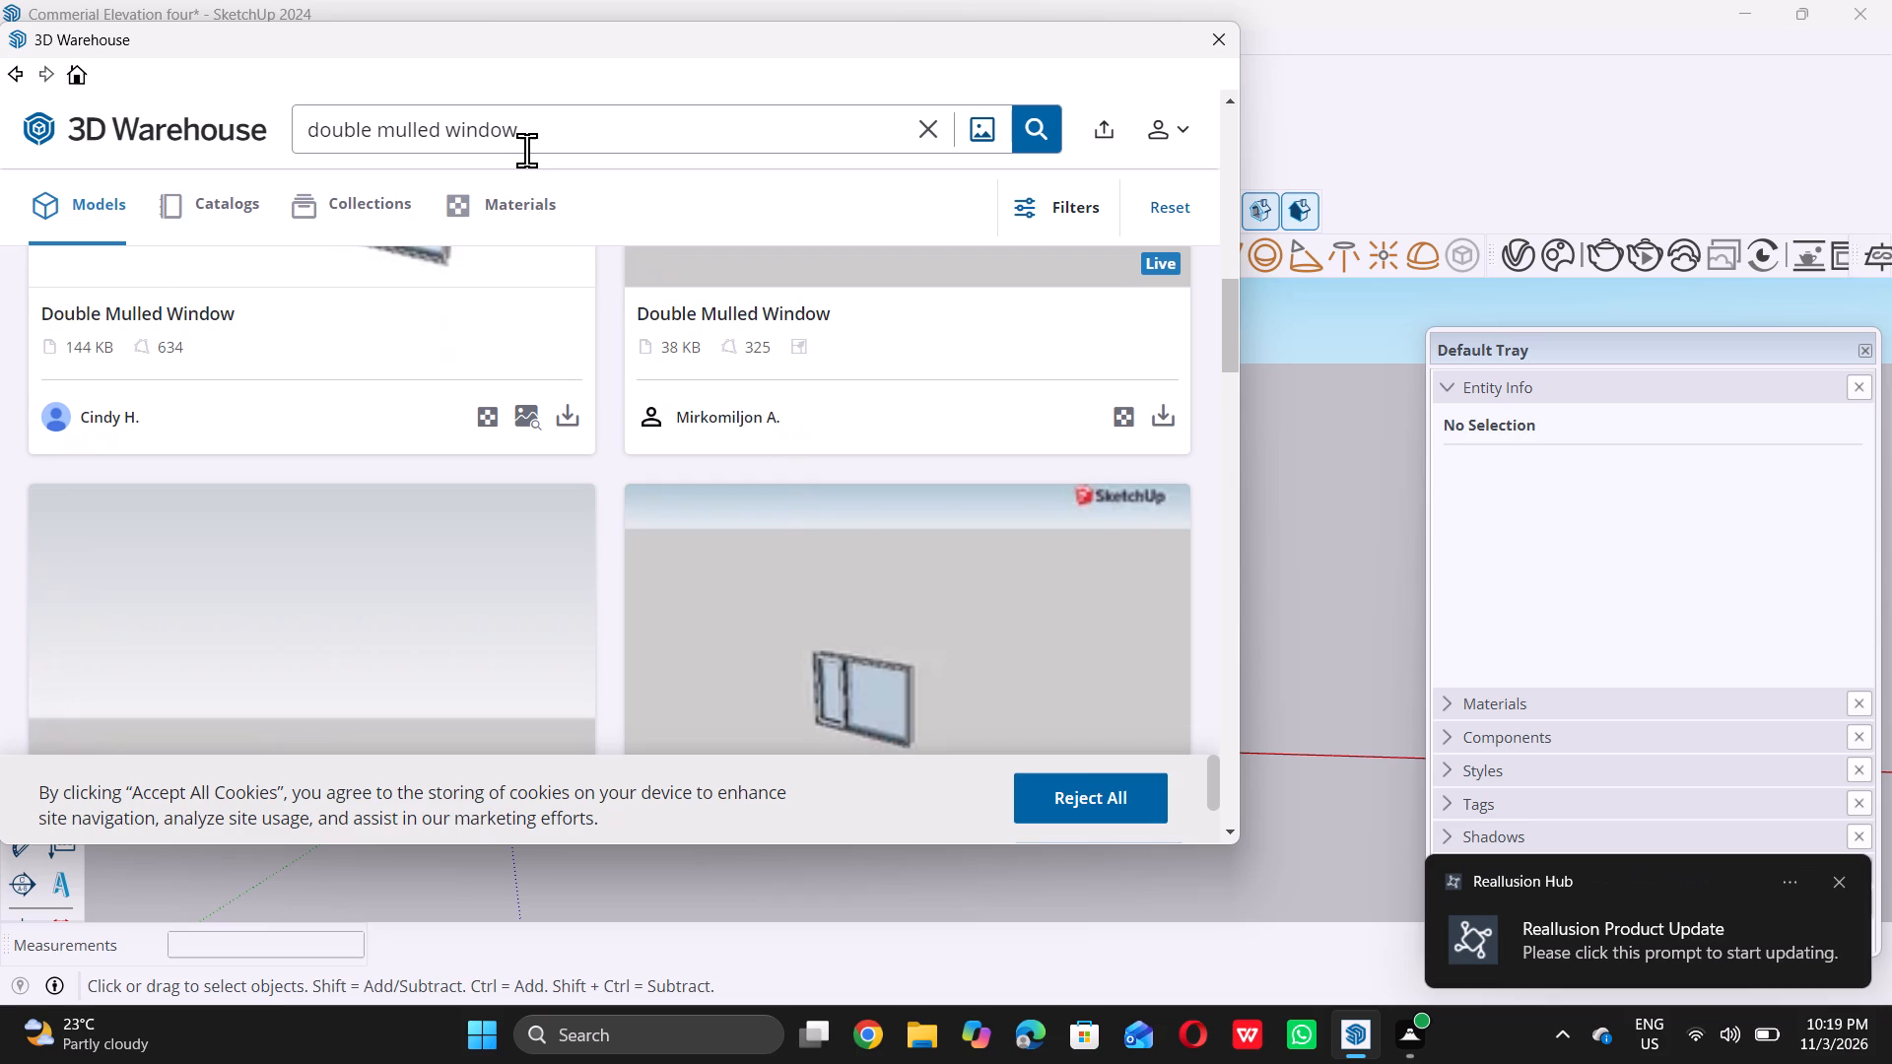
Change the 3D Warehouse search to "double mulled door".
{"action": "triple_click", "coordinate": [545, 135]}
{"action": "left_click", "coordinate": [544, 138]}
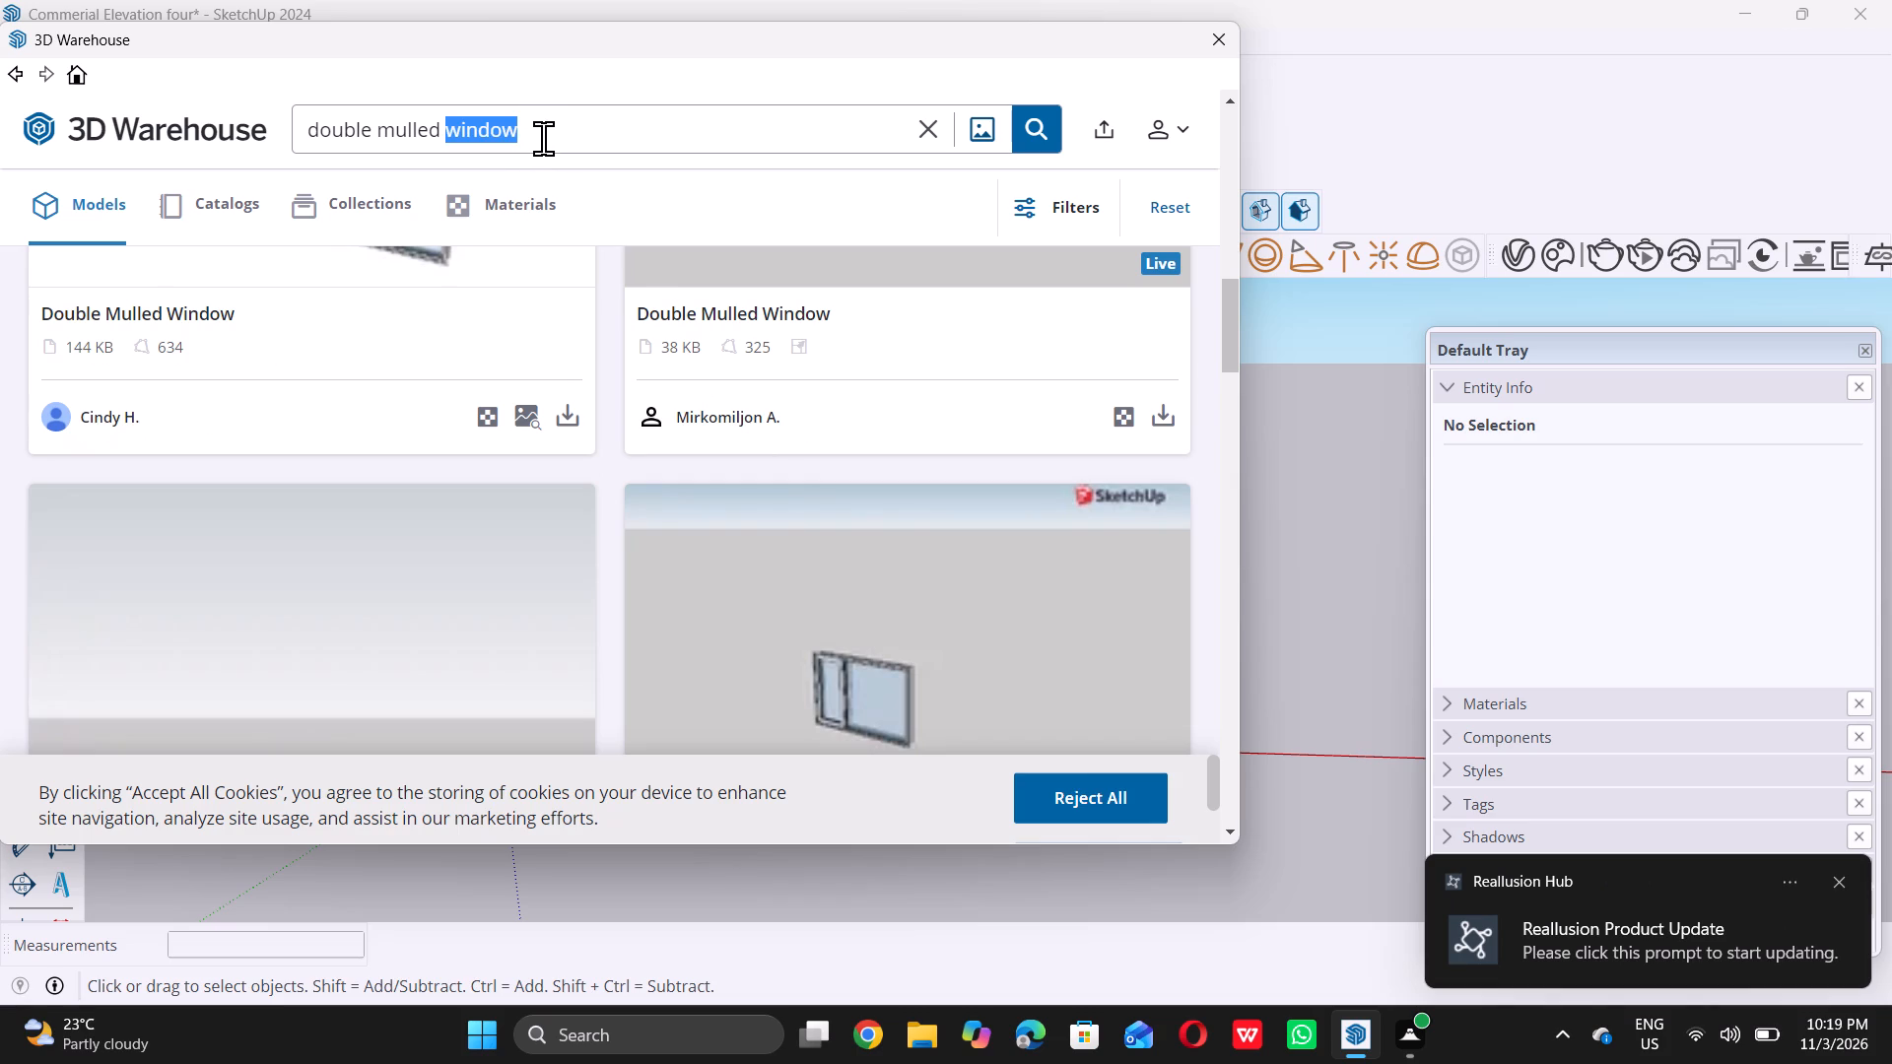
{"action": "key", "text": "BackSpace"}
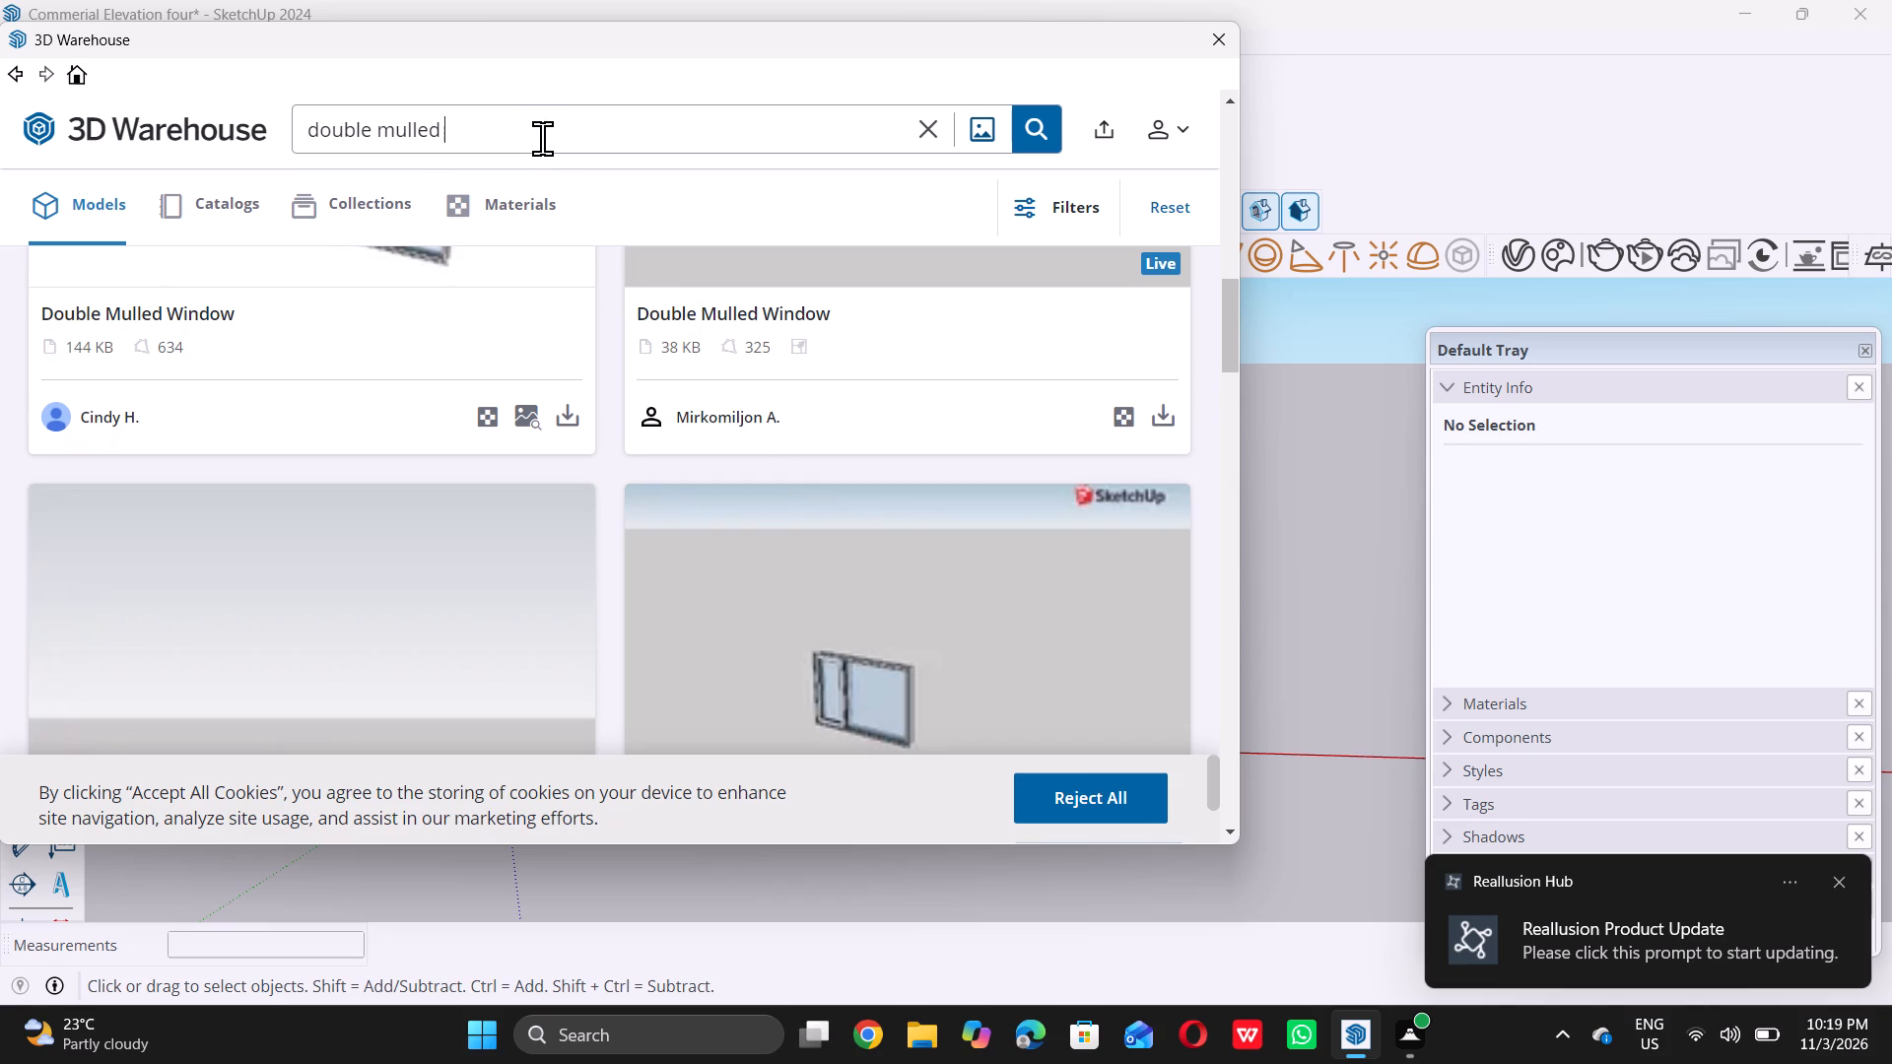
{"action": "key", "text": "d"}
{"action": "key", "text": "o"}
{"action": "key", "text": "o"}
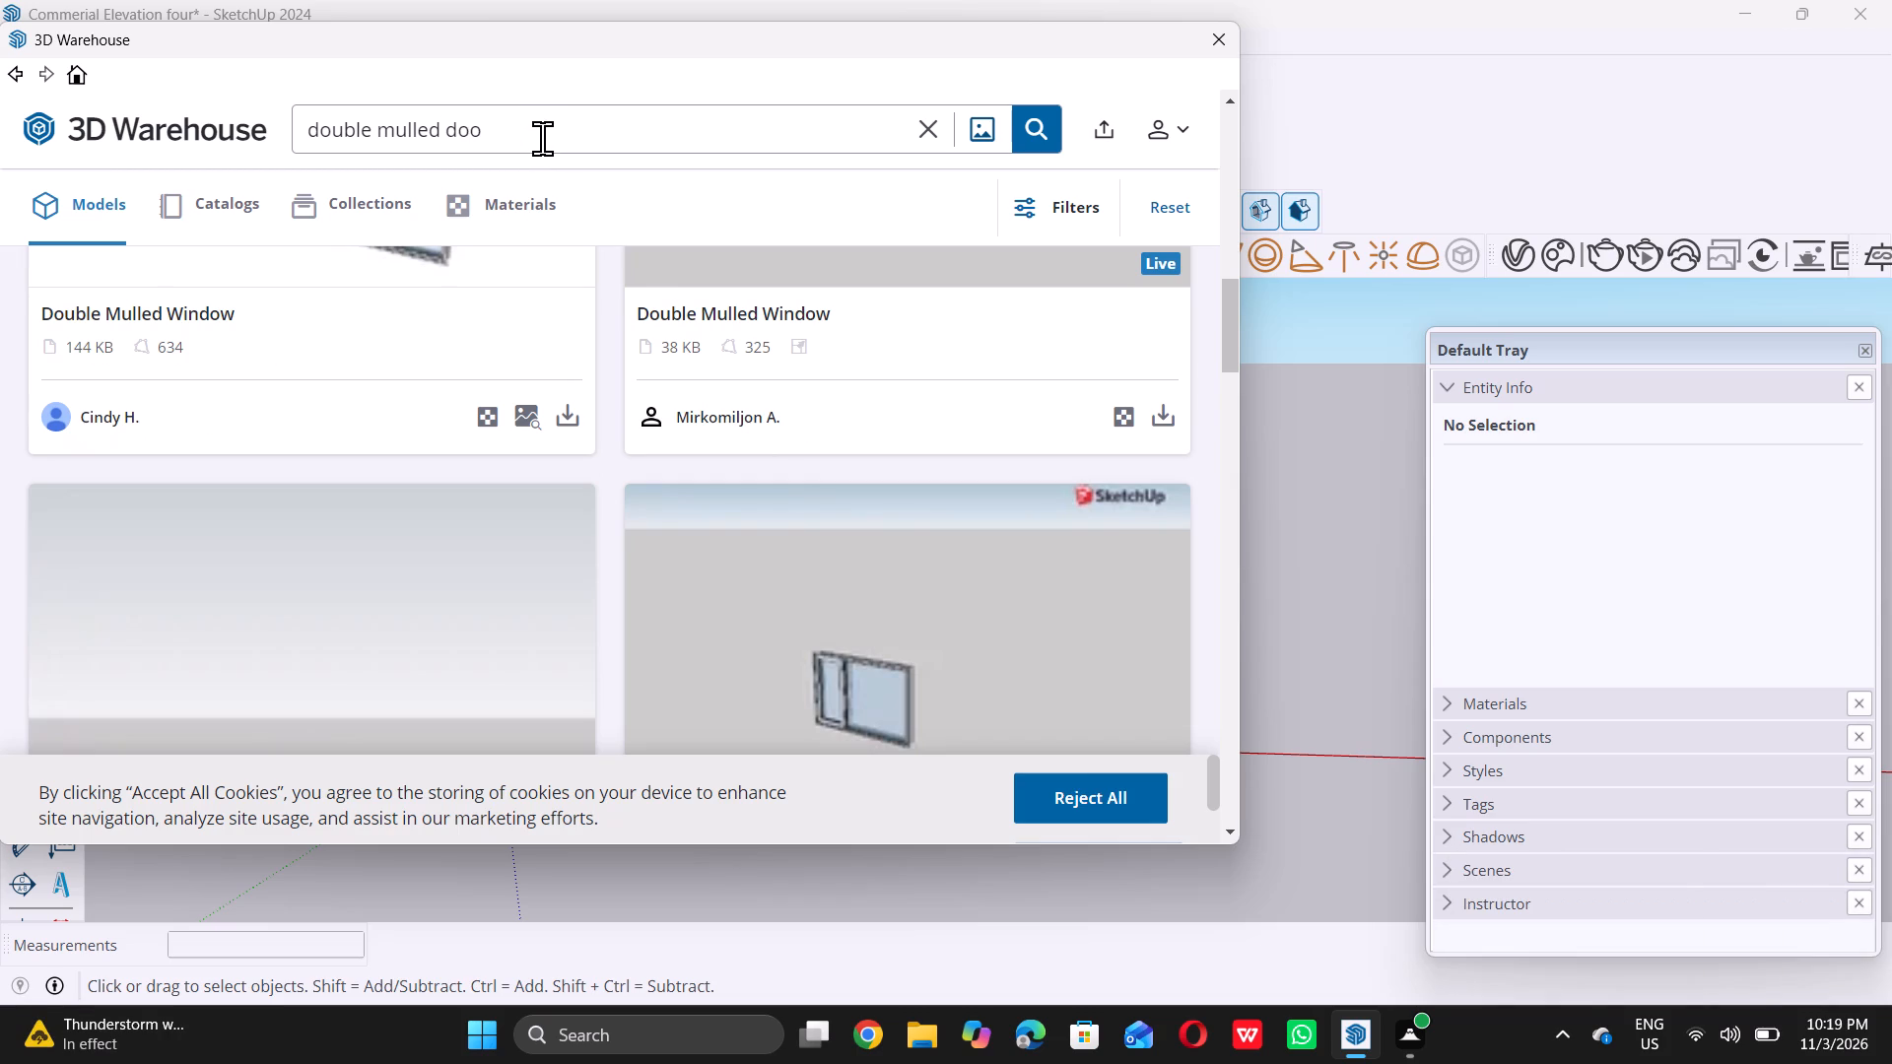
{"action": "key", "text": "r"}
{"action": "key", "text": "Return"}
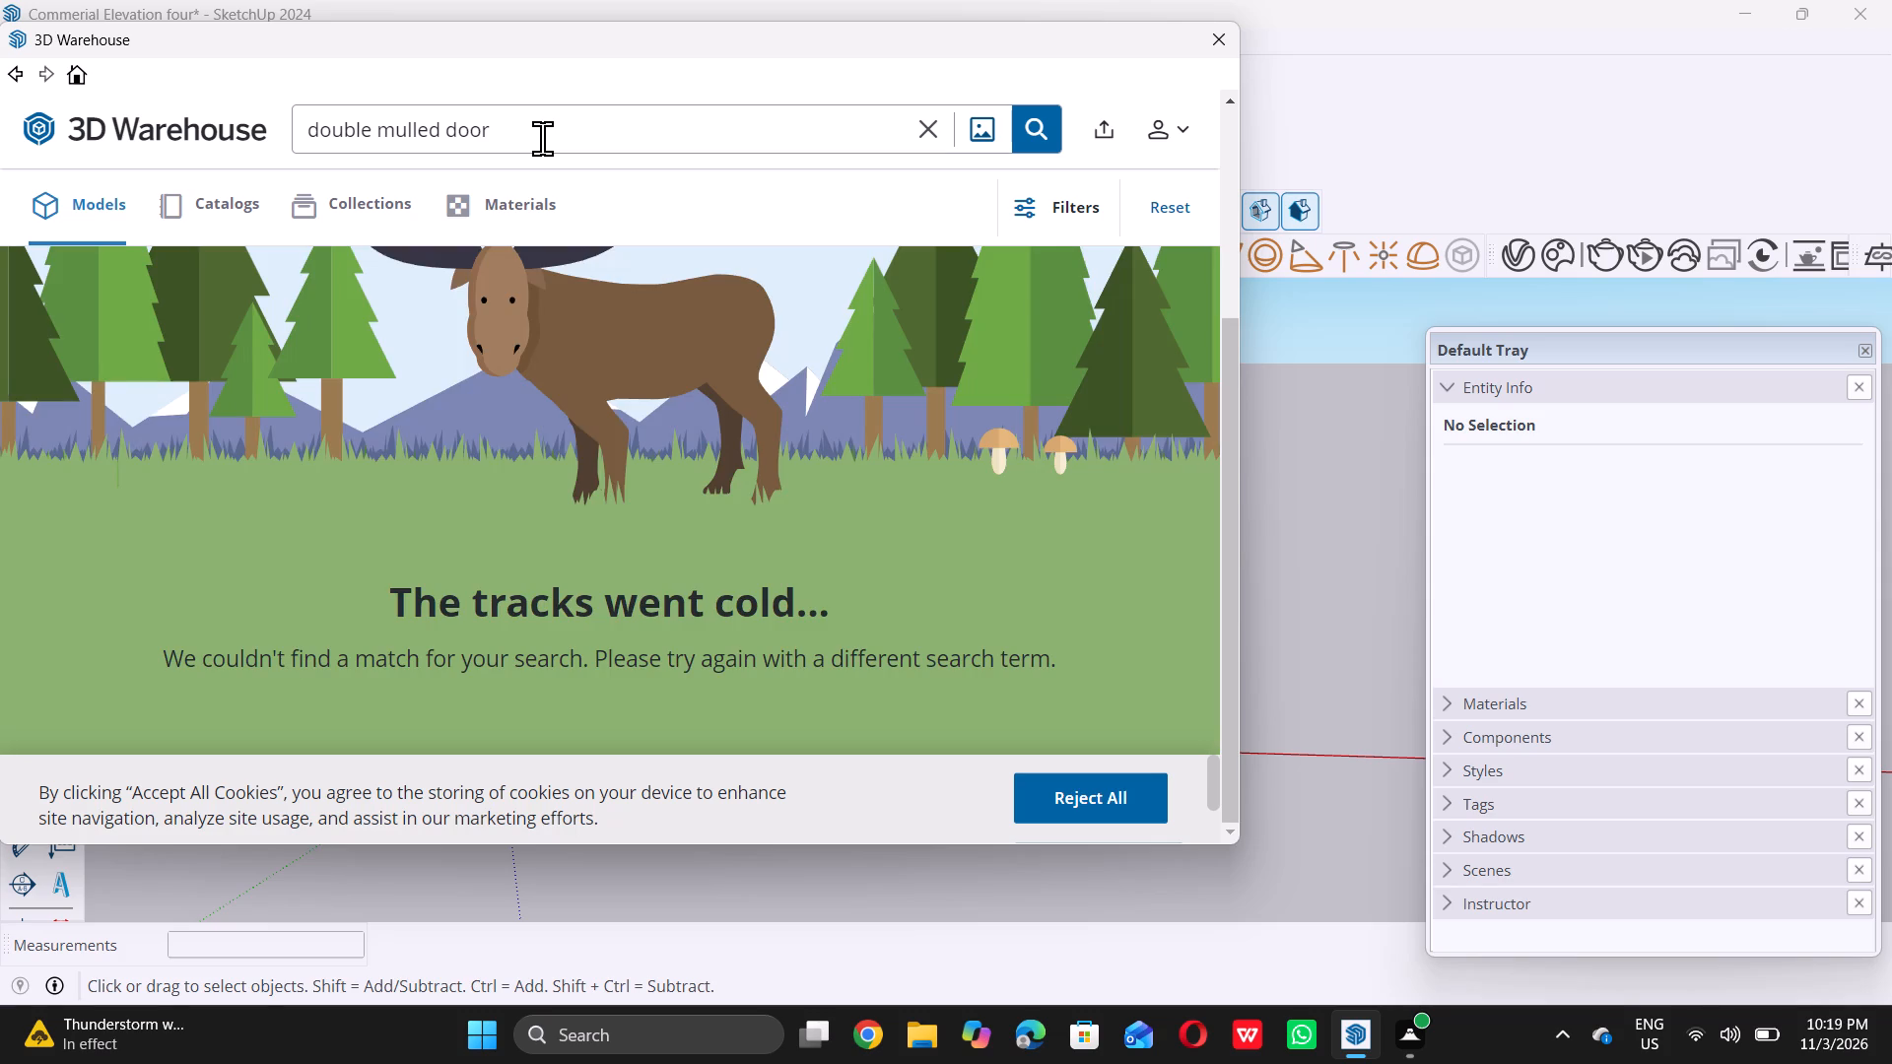
Replace the whole search phrase with "door" and run the model search.
{"action": "key", "text": "BackSpace"}
{"action": "key", "text": "BackSpace"}
{"action": "left_click", "coordinate": [514, 130]}
{"action": "key", "text": "BackSpace"}
{"action": "key", "text": "BackSpace"}
{"action": "key", "text": "BackSpace"}
{"action": "key", "text": "BackSpace"}
{"action": "key", "text": "BackSpace"}
{"action": "key", "text": "BackSpace"}
{"action": "key", "text": "BackSpace"}
{"action": "key", "text": "BackSpace"}
{"action": "key", "text": "BackSpace"}
{"action": "key", "text": "BackSpace"}
{"action": "key", "text": "BackSpace"}
{"action": "key", "text": "BackSpace"}
{"action": "key", "text": "BackSpace"}
{"action": "key", "text": "BackSpace"}
{"action": "key", "text": "BackSpace"}
{"action": "key", "text": "BackSpace"}
{"action": "key", "text": "BackSpace"}
{"action": "key", "text": "BackSpace"}
{"action": "key", "text": "BackSpace"}
{"action": "key", "text": "BackSpace"}
{"action": "key", "text": "BackSpace"}
{"action": "key", "text": "BackSpace"}
{"action": "key", "text": "BackSpace"}
{"action": "key", "text": "BackSpace"}
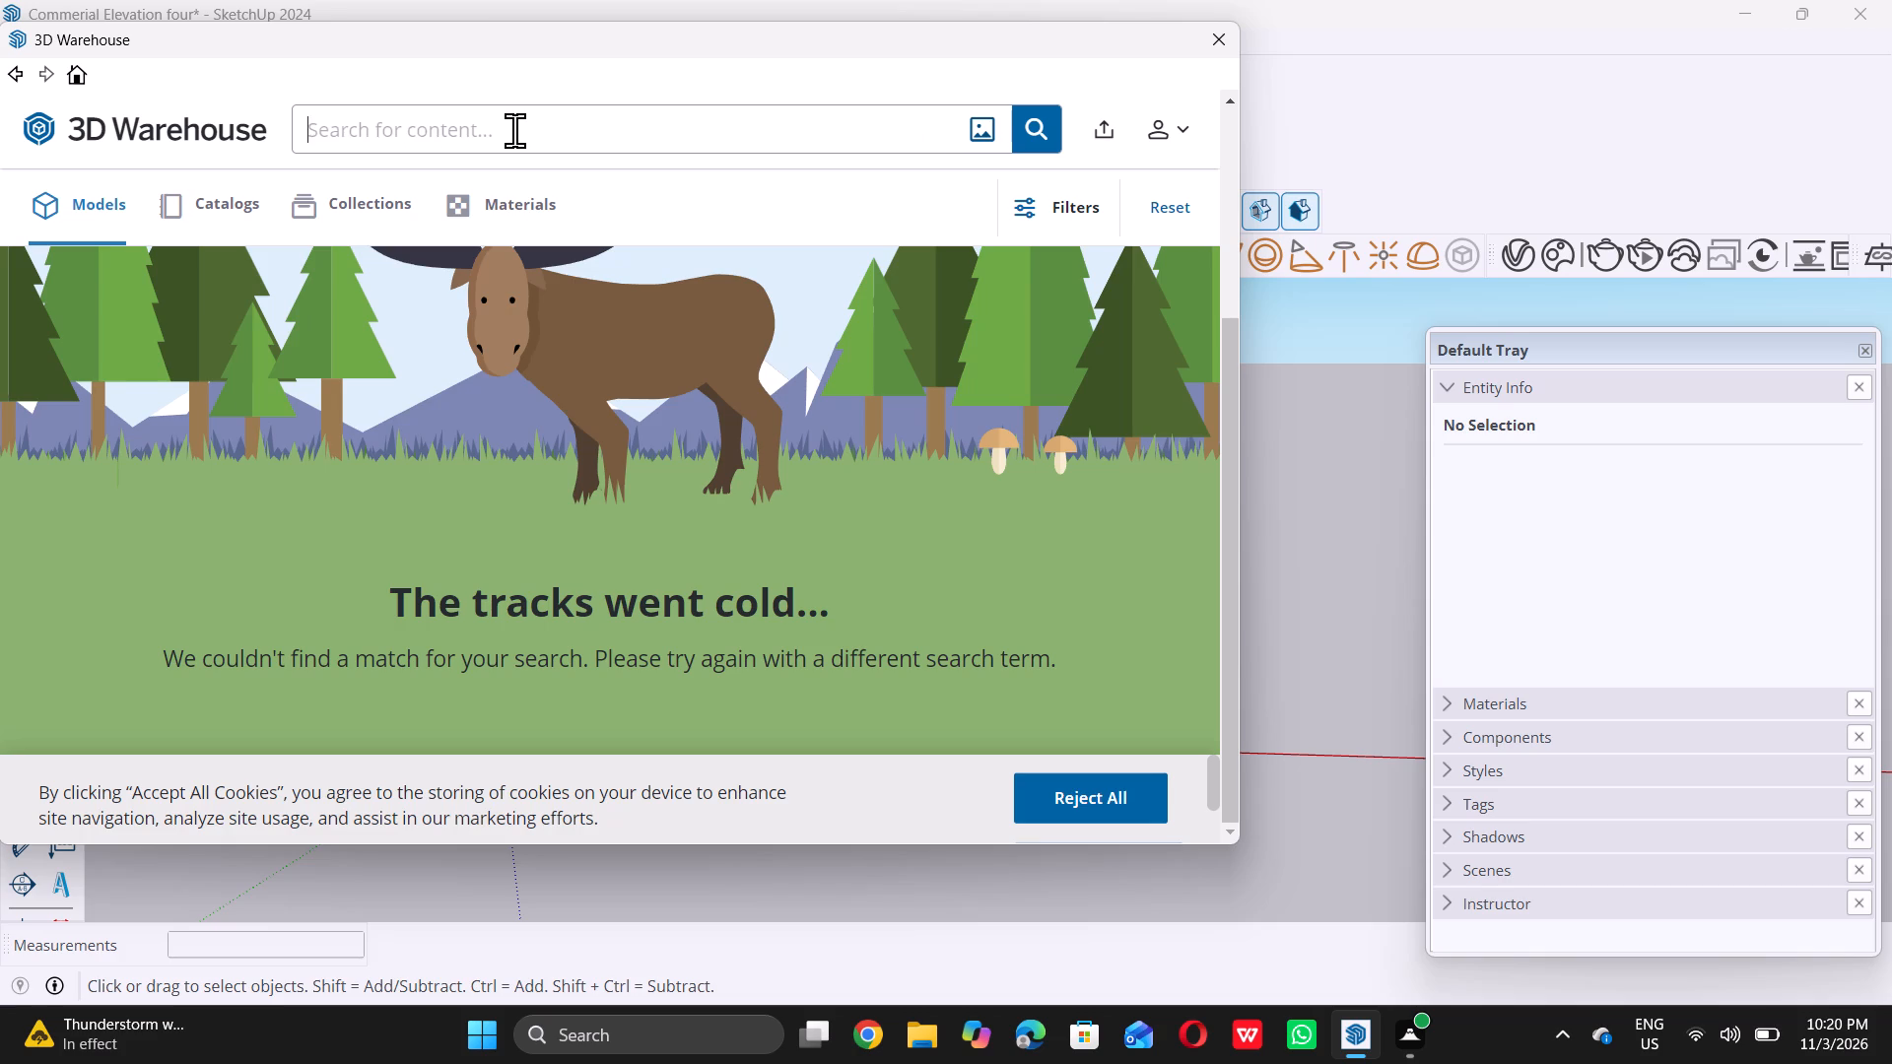
{"action": "key", "text": "d"}
{"action": "type", "text": "oo"}
{"action": "key", "text": "r"}
{"action": "key", "text": "Return"}
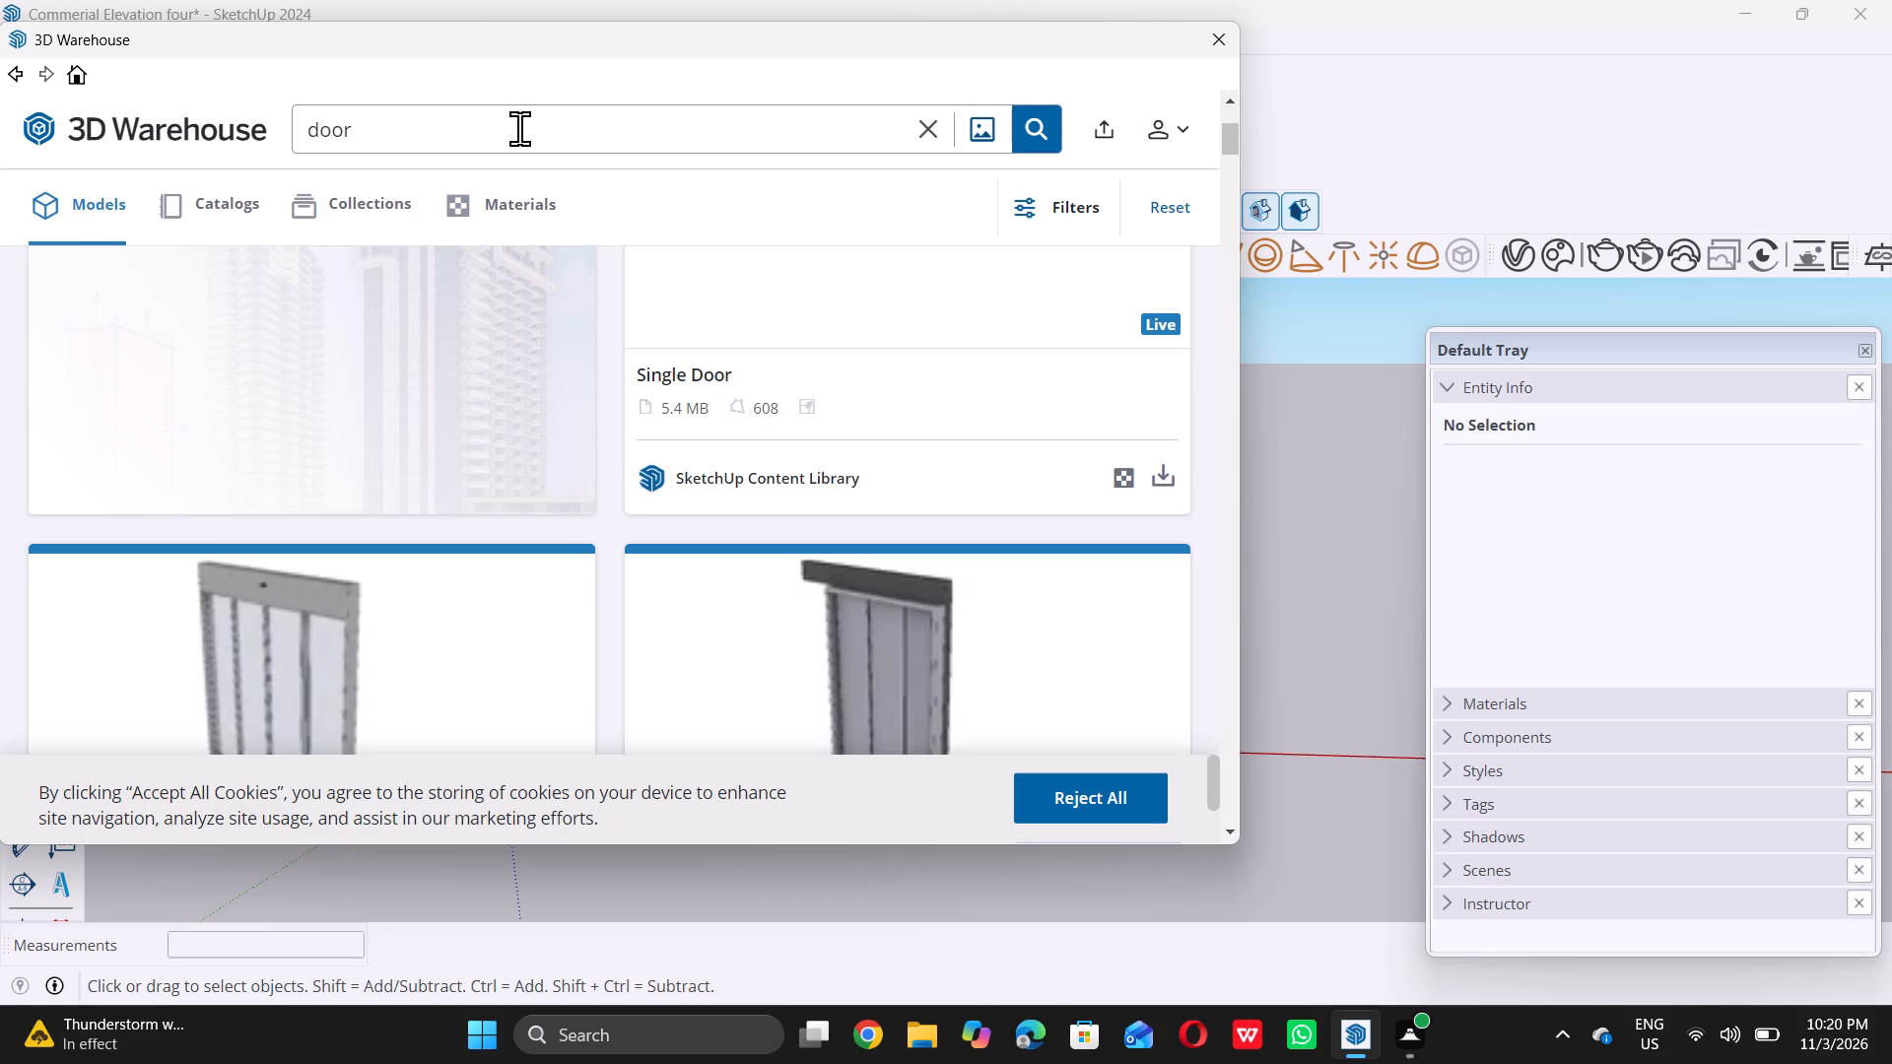
Look through the first batch of "door" models for a door that suits the ground-floor openings.
{"action": "scroll", "coordinate": [611, 481], "scroll_direction": "down", "scroll_amount": 3}
{"action": "scroll", "coordinate": [658, 532], "scroll_direction": "up", "scroll_amount": 3}
{"action": "scroll", "coordinate": [662, 539], "scroll_direction": "down", "scroll_amount": 6}
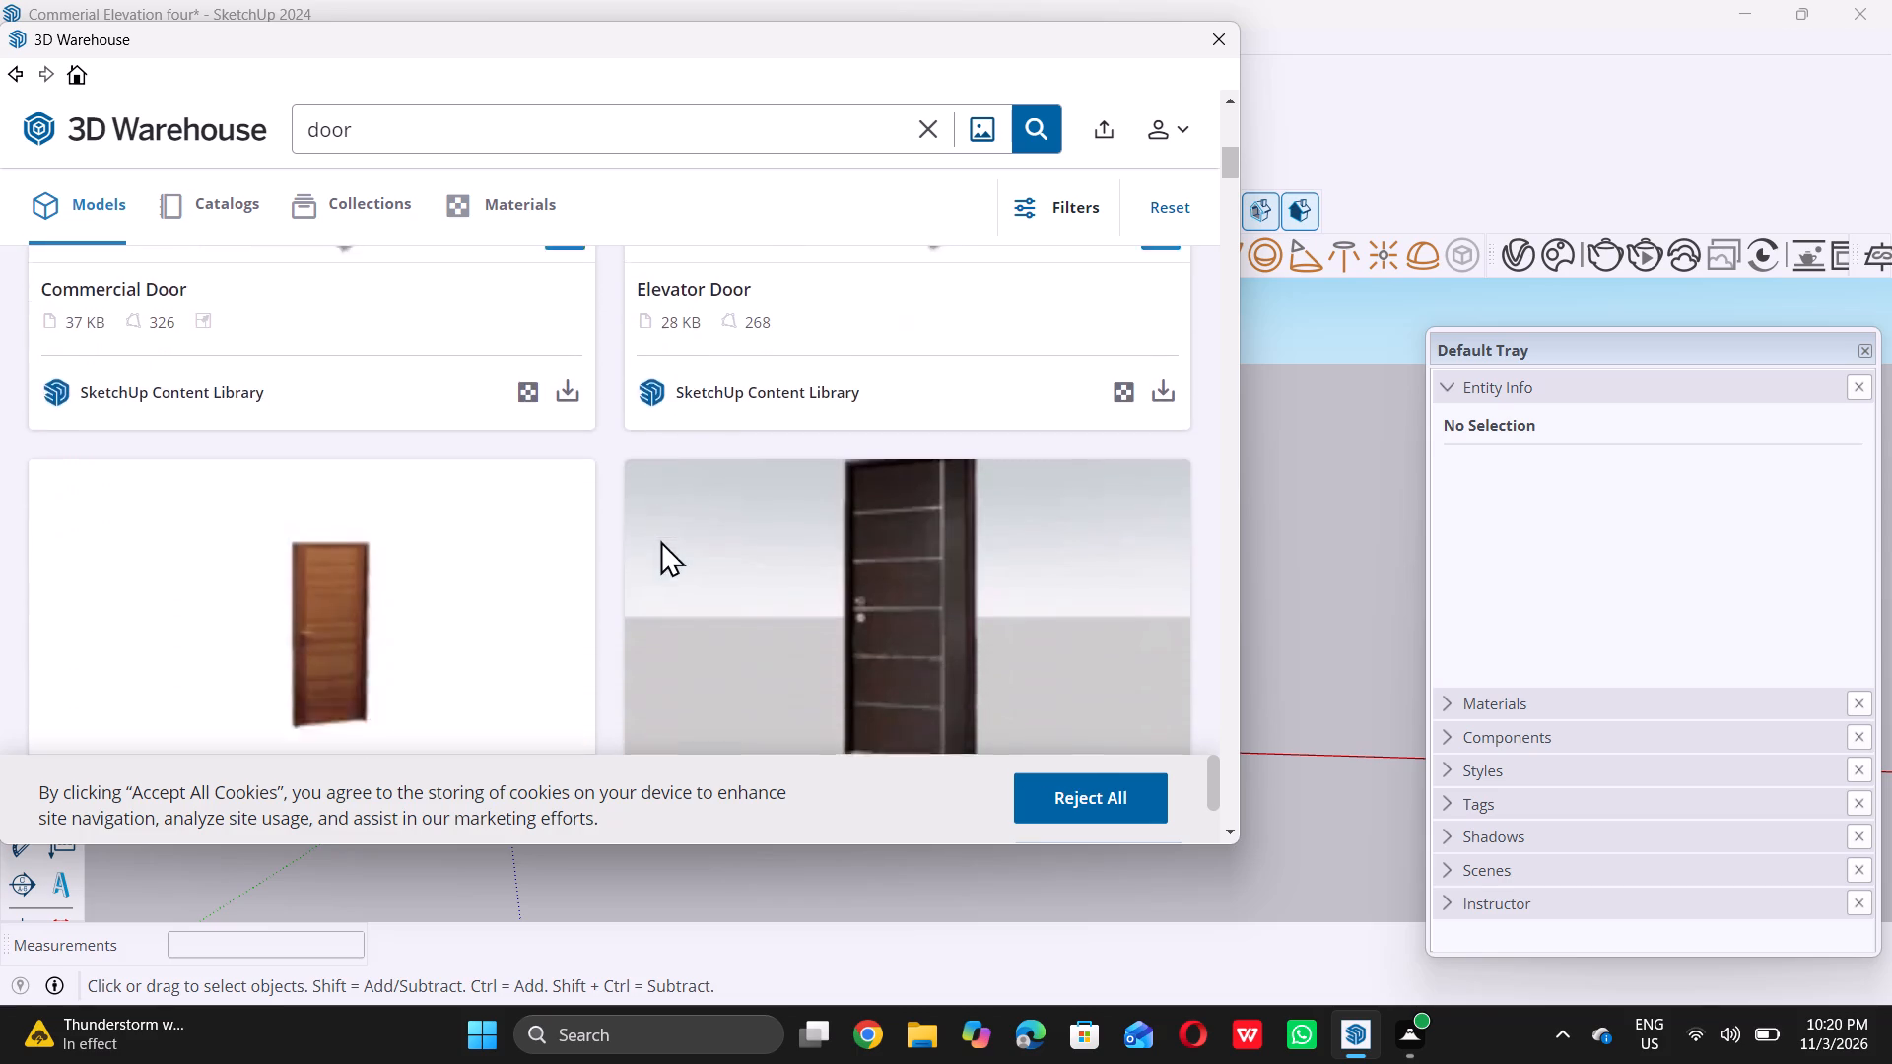
{"action": "scroll", "coordinate": [660, 540], "scroll_direction": "down", "scroll_amount": 8}
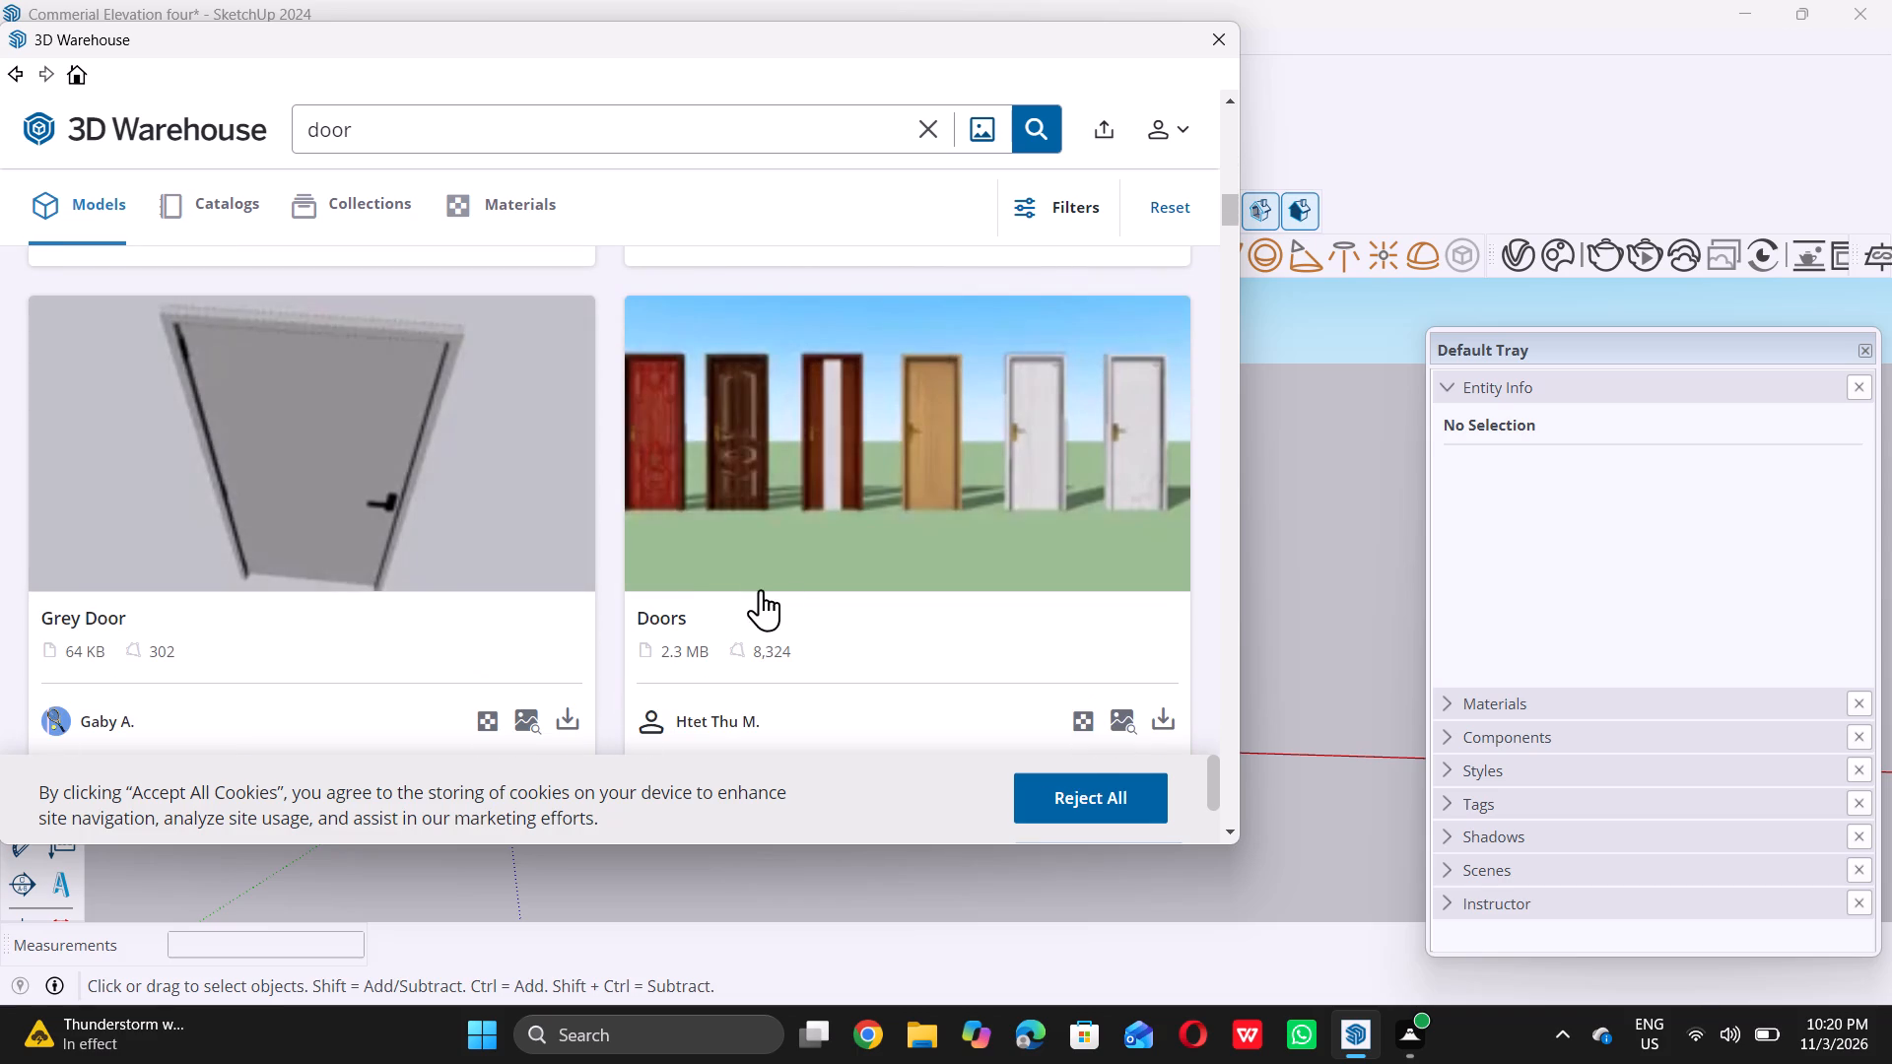
{"action": "scroll", "coordinate": [788, 586], "scroll_direction": "down", "scroll_amount": 10}
{"action": "scroll", "coordinate": [790, 587], "scroll_direction": "up", "scroll_amount": 4}
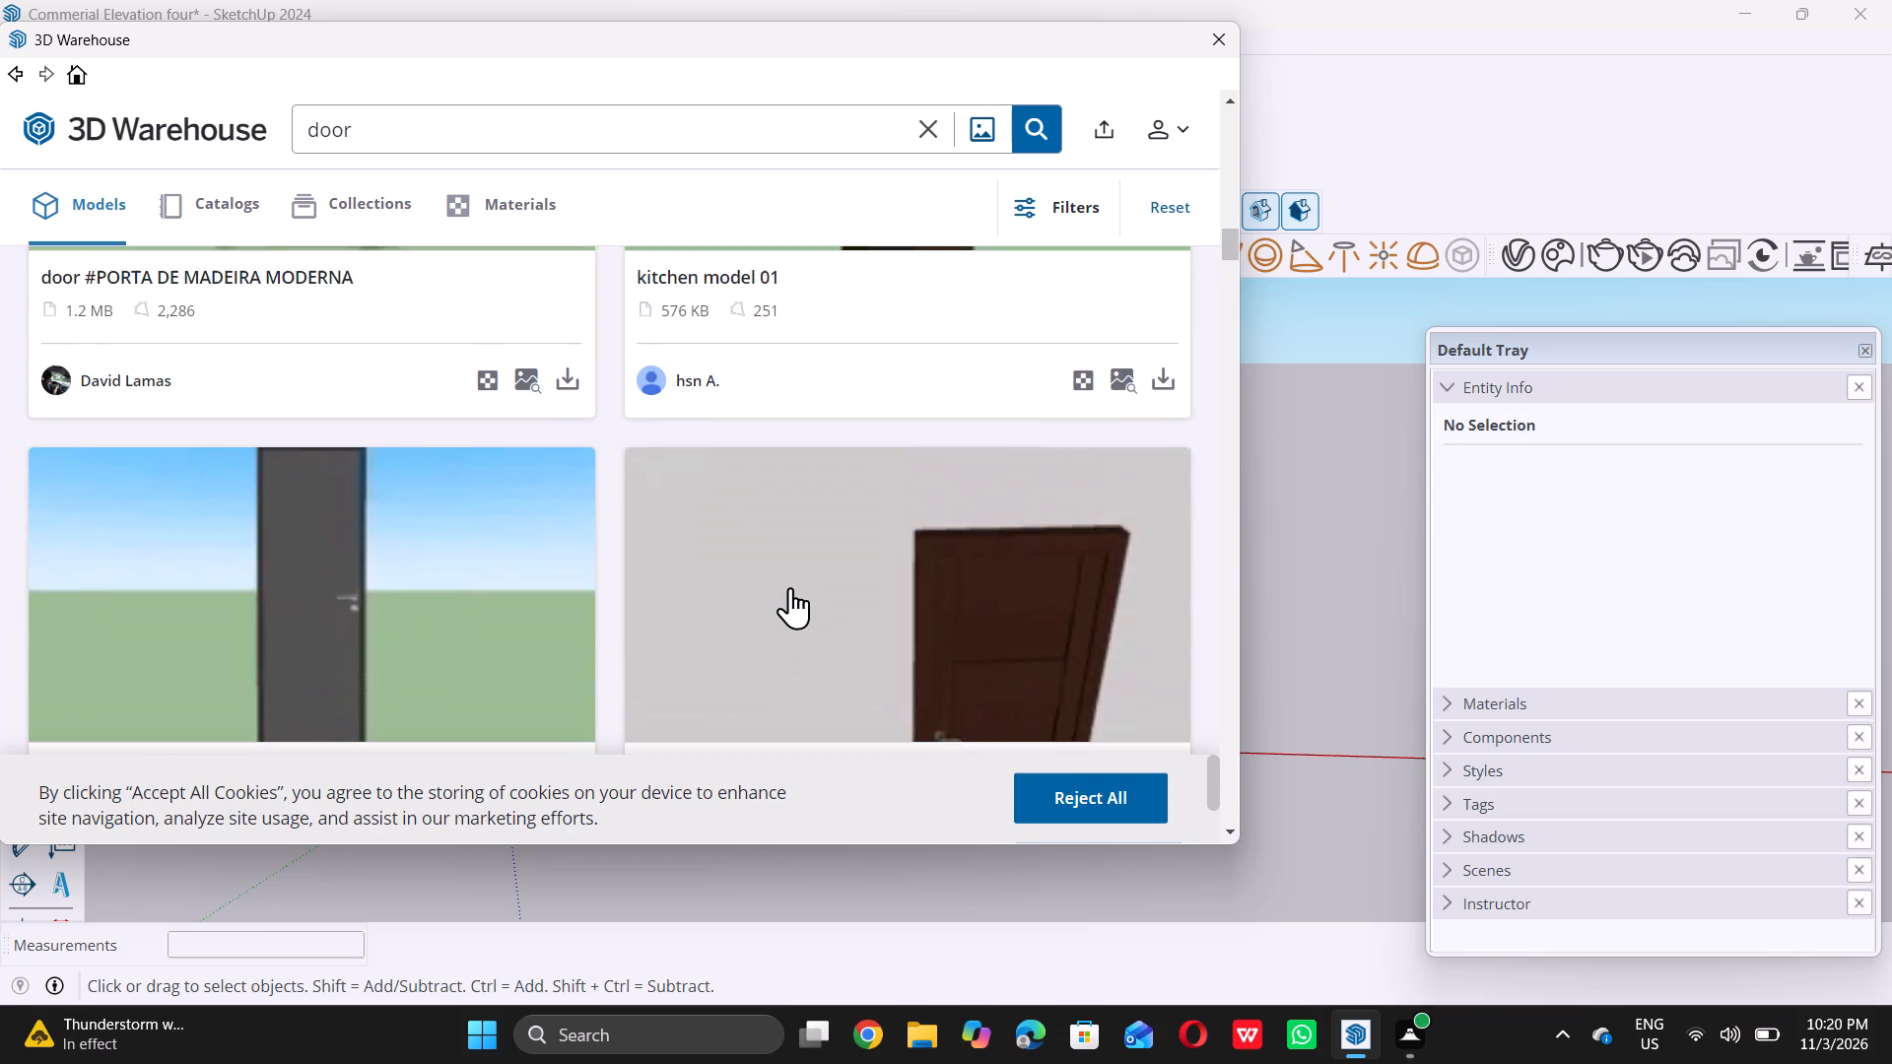
{"action": "scroll", "coordinate": [790, 587], "scroll_direction": "down", "scroll_amount": 10}
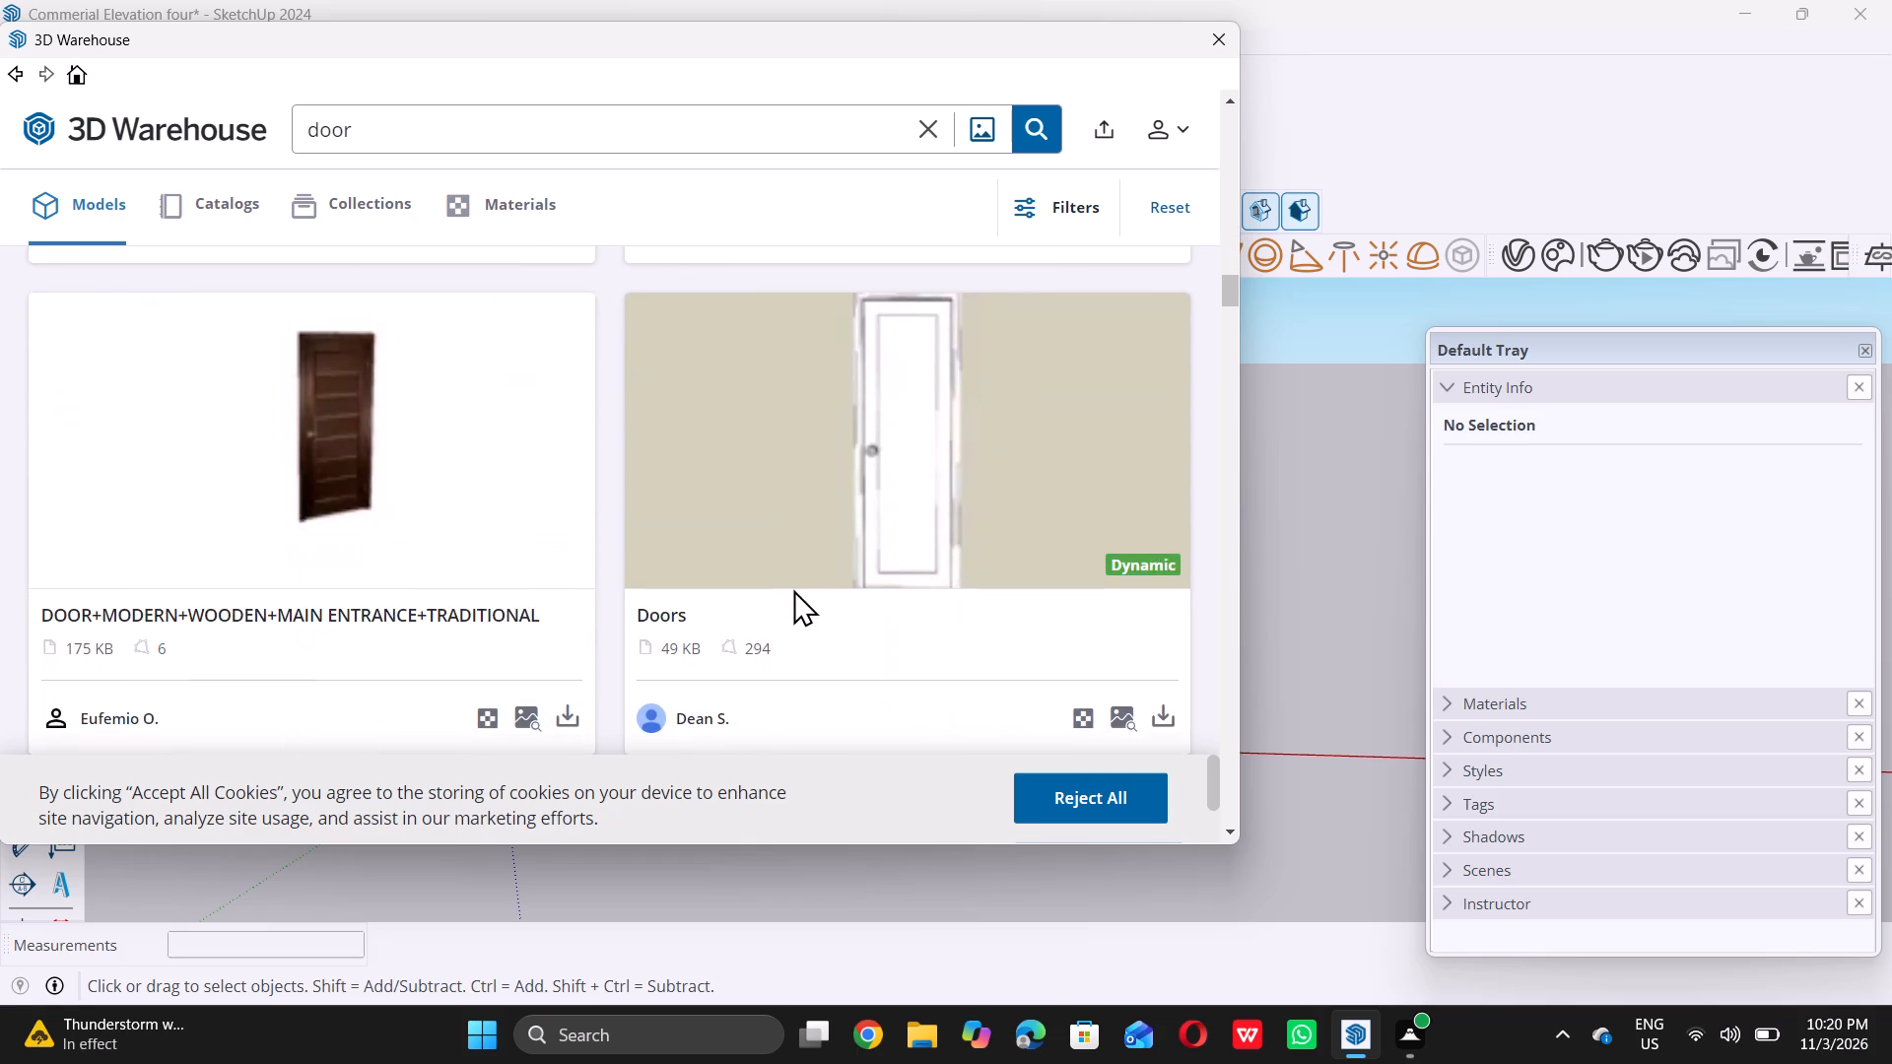
{"action": "scroll", "coordinate": [793, 589], "scroll_direction": "down", "scroll_amount": 4}
{"action": "scroll", "coordinate": [794, 591], "scroll_direction": "up", "scroll_amount": 2}
{"action": "scroll", "coordinate": [794, 591], "scroll_direction": "down", "scroll_amount": 11}
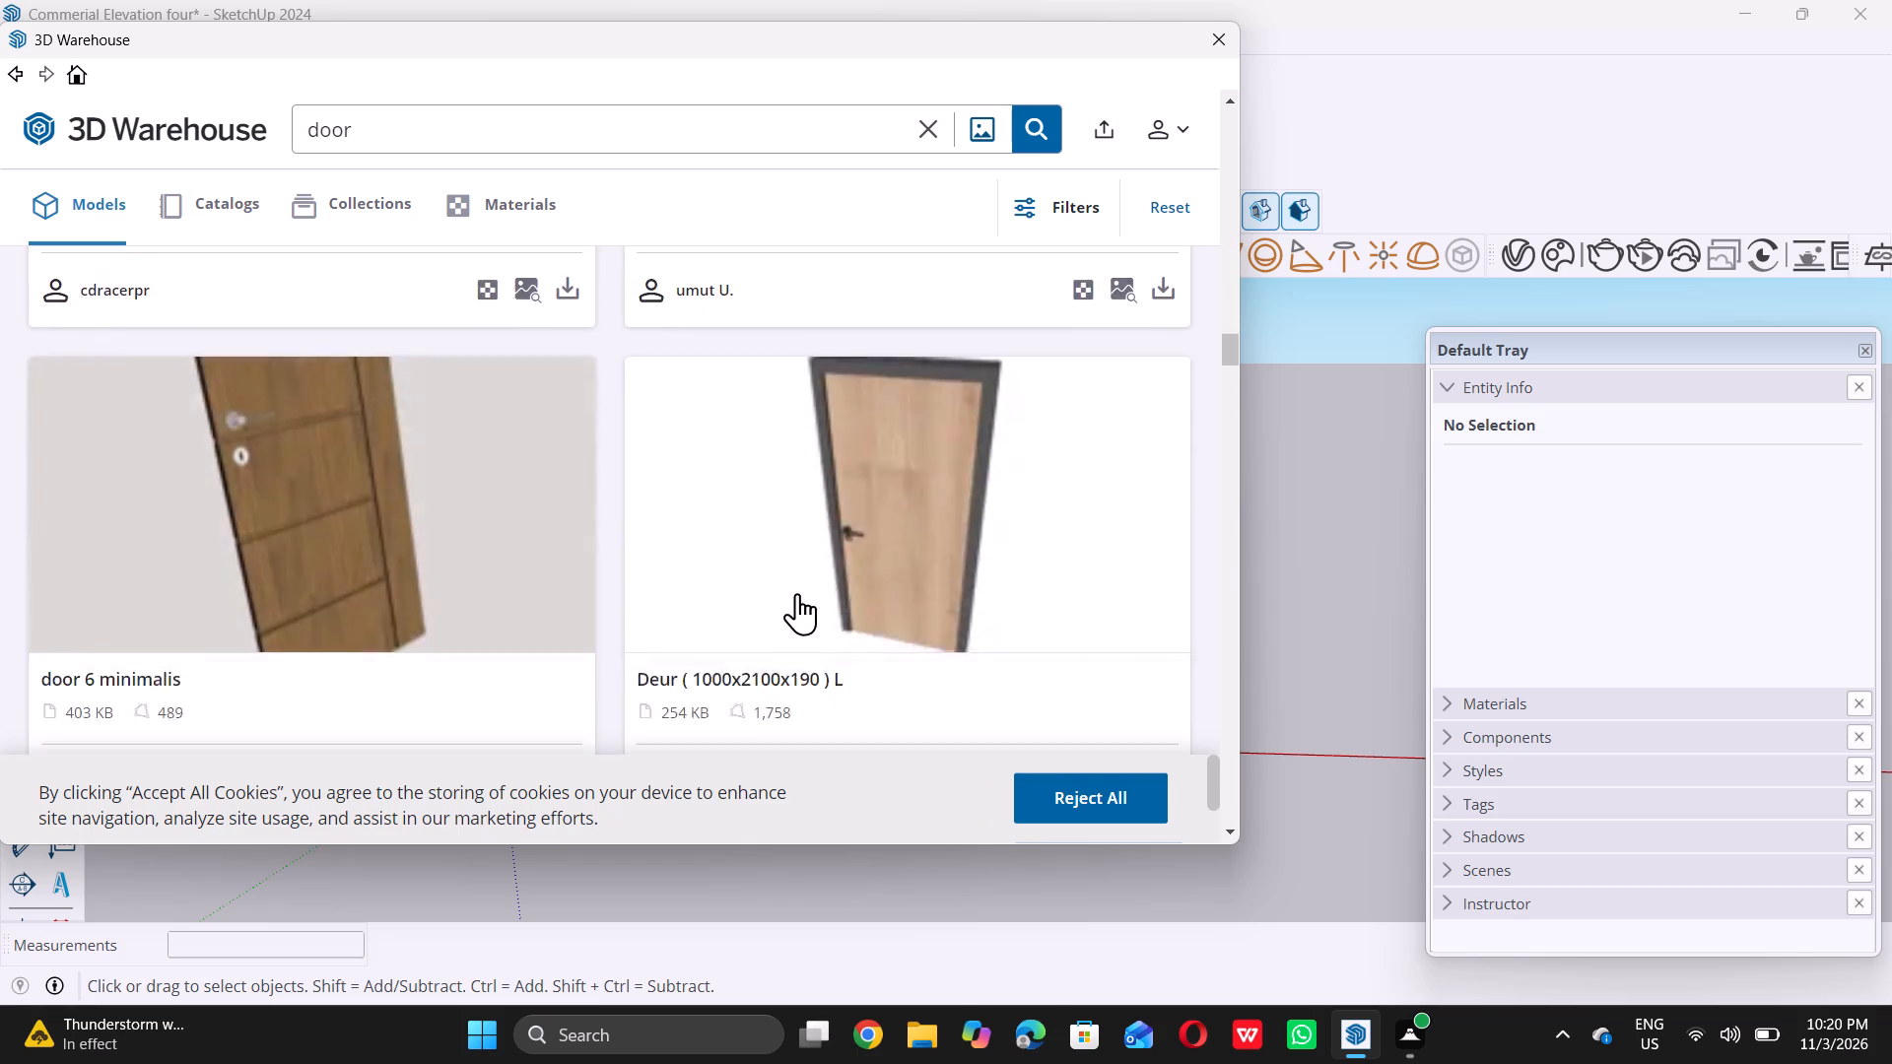
{"action": "scroll", "coordinate": [796, 592], "scroll_direction": "down", "scroll_amount": 5}
{"action": "scroll", "coordinate": [796, 592], "scroll_direction": "up", "scroll_amount": 3}
{"action": "scroll", "coordinate": [796, 592], "scroll_direction": "down", "scroll_amount": 3}
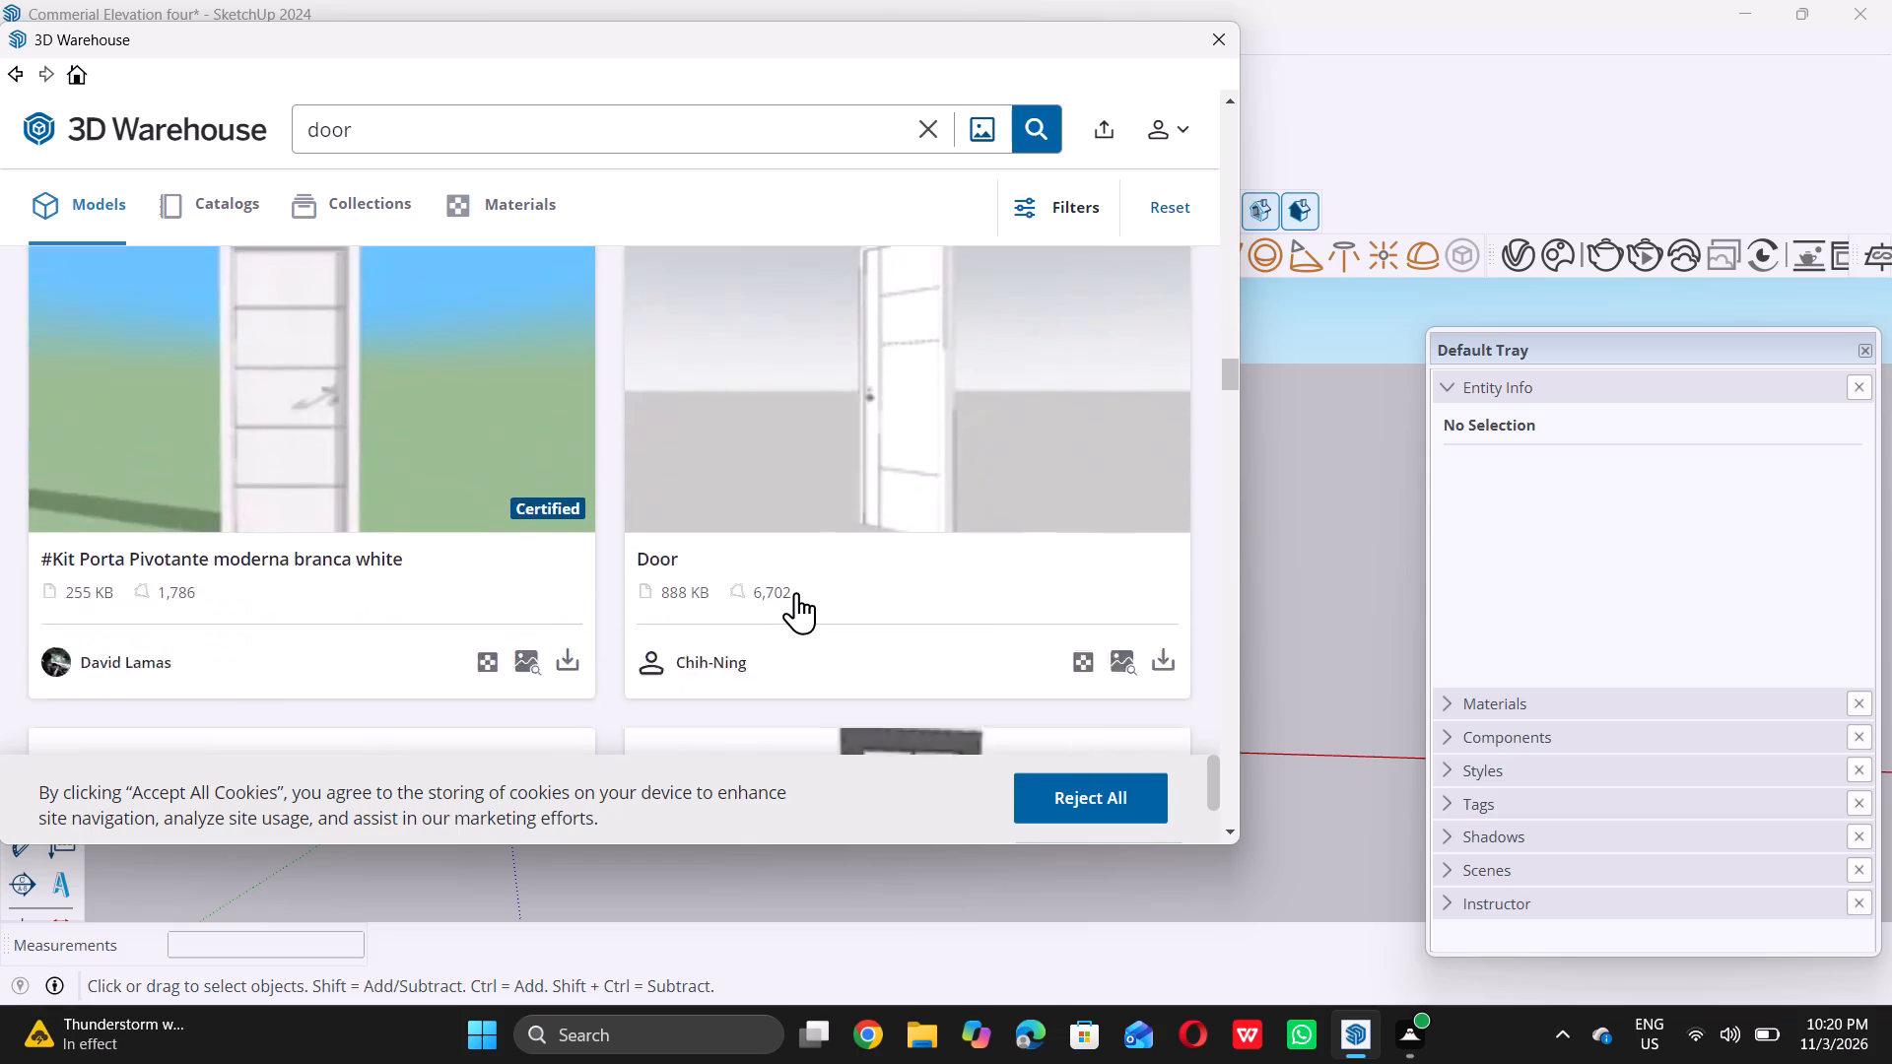
{"action": "scroll", "coordinate": [793, 591], "scroll_direction": "down", "scroll_amount": 11}
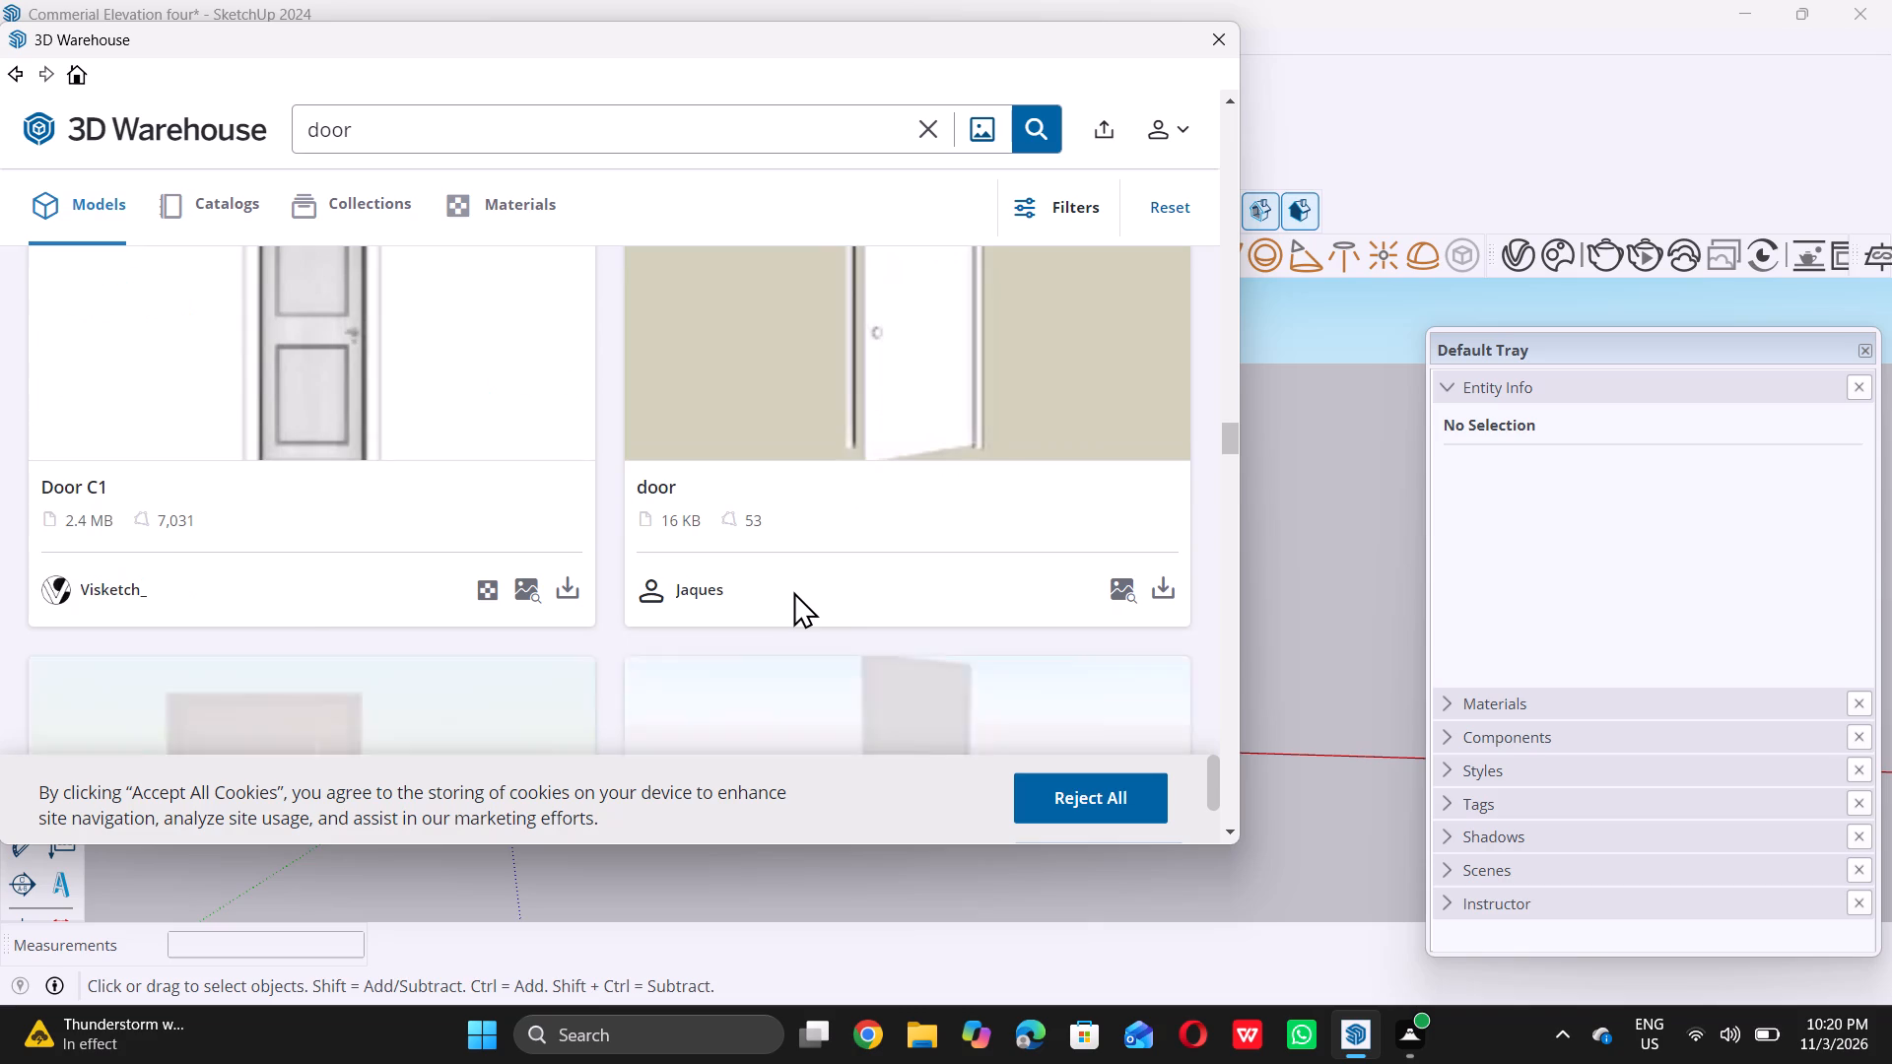
{"action": "scroll", "coordinate": [794, 592], "scroll_direction": "down", "scroll_amount": 10}
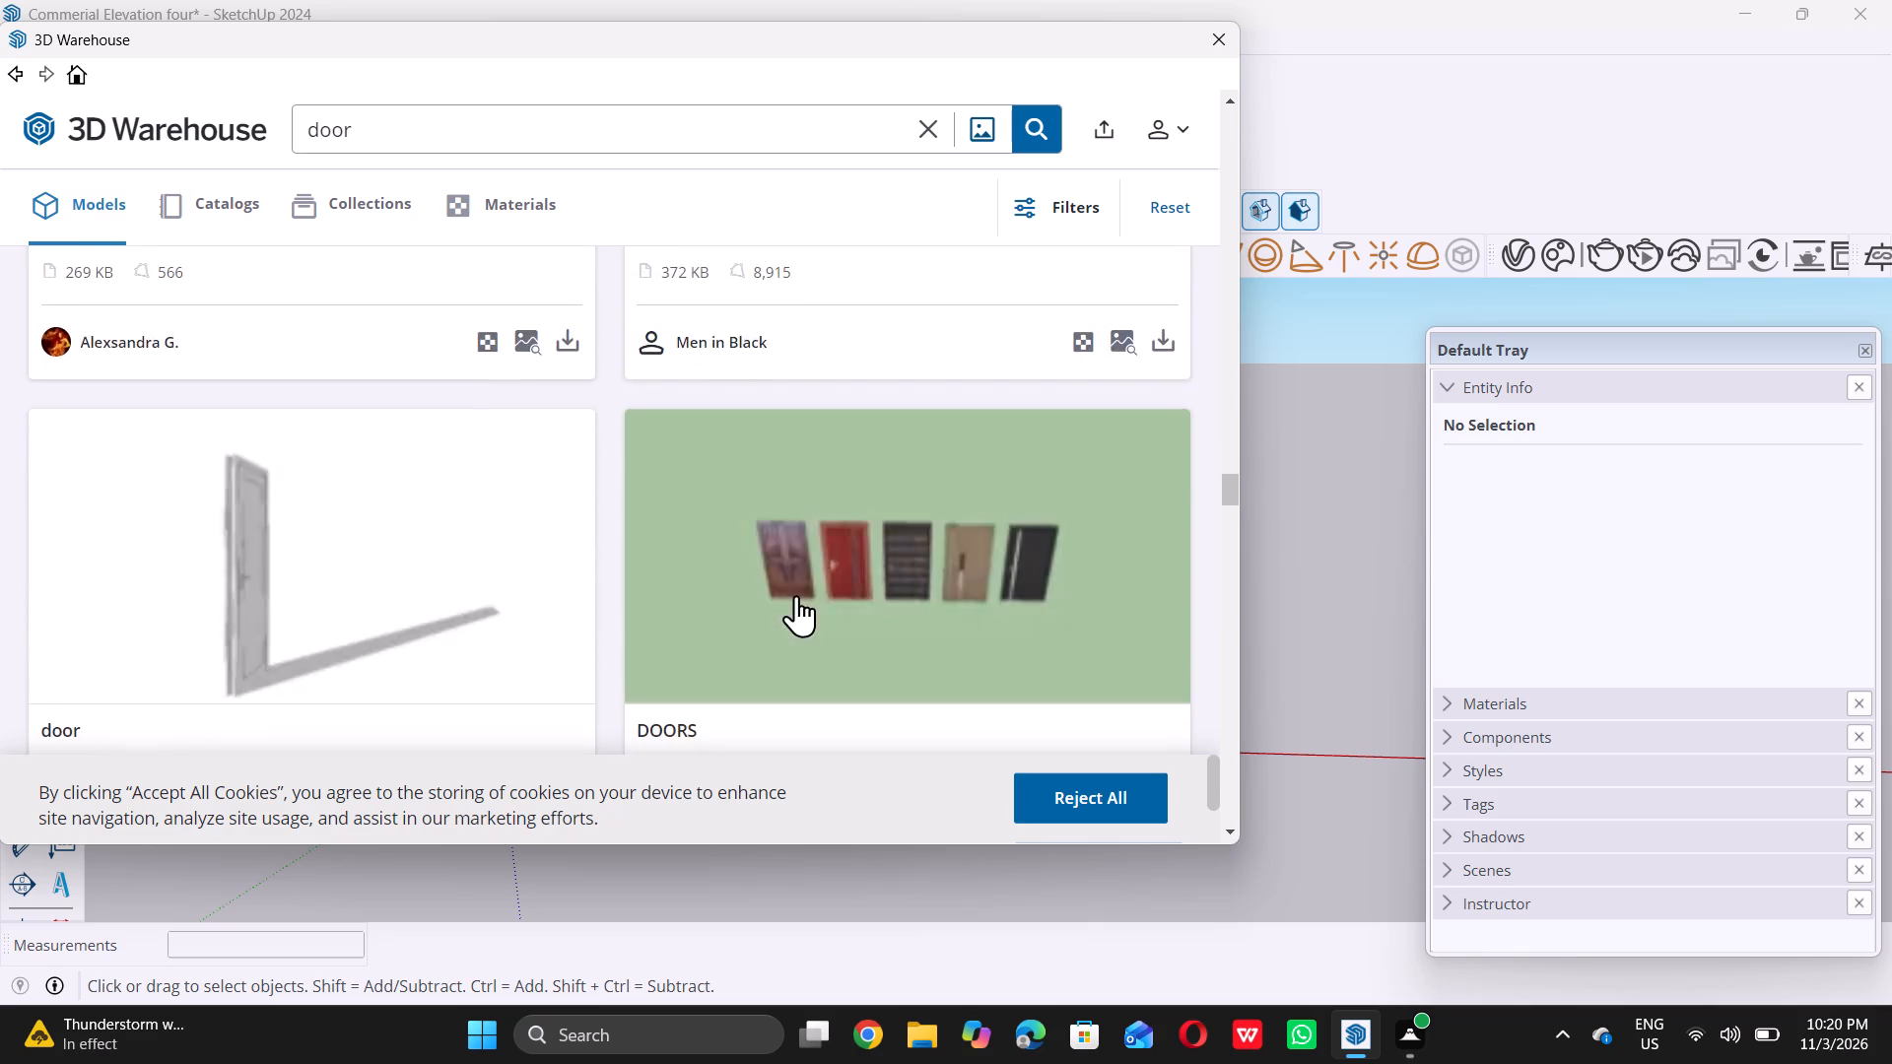
{"action": "scroll", "coordinate": [796, 593], "scroll_direction": "down", "scroll_amount": 10}
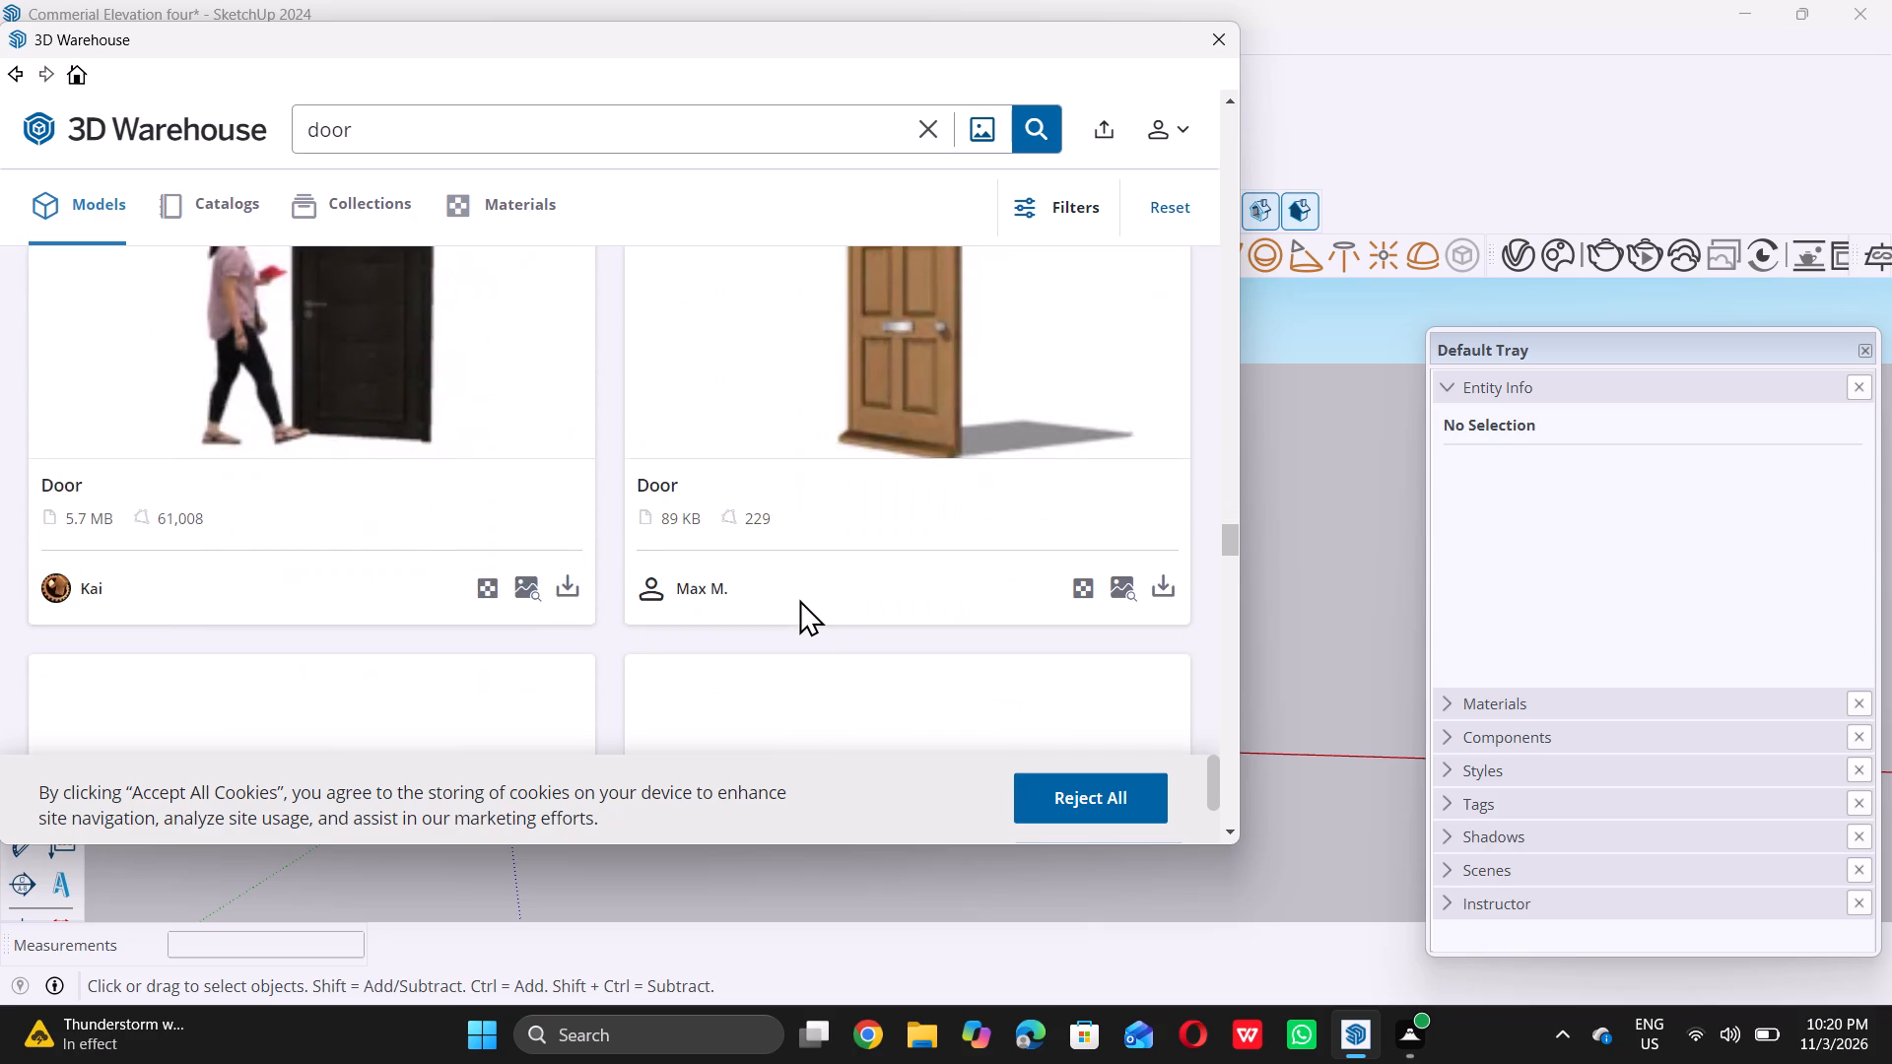
{"action": "scroll", "coordinate": [800, 600], "scroll_direction": "down", "scroll_amount": 12}
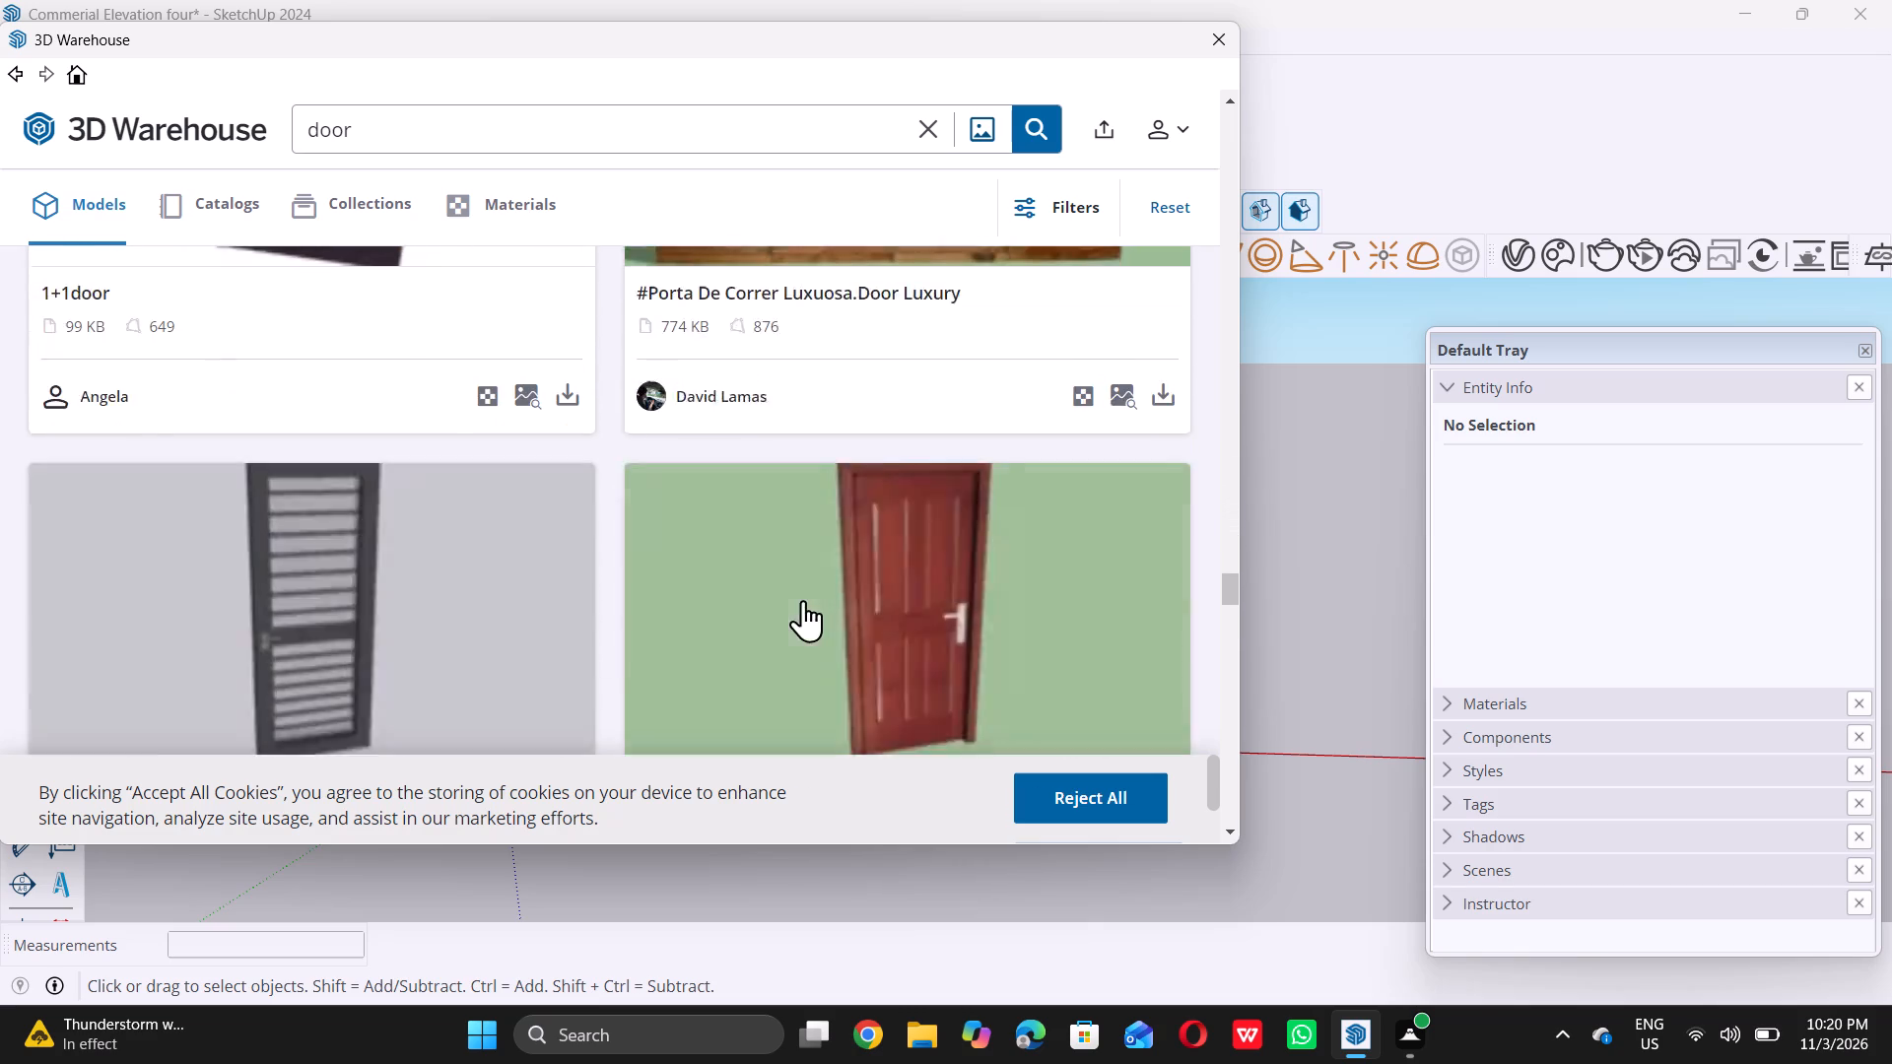
{"action": "scroll", "coordinate": [803, 600], "scroll_direction": "down", "scroll_amount": 10}
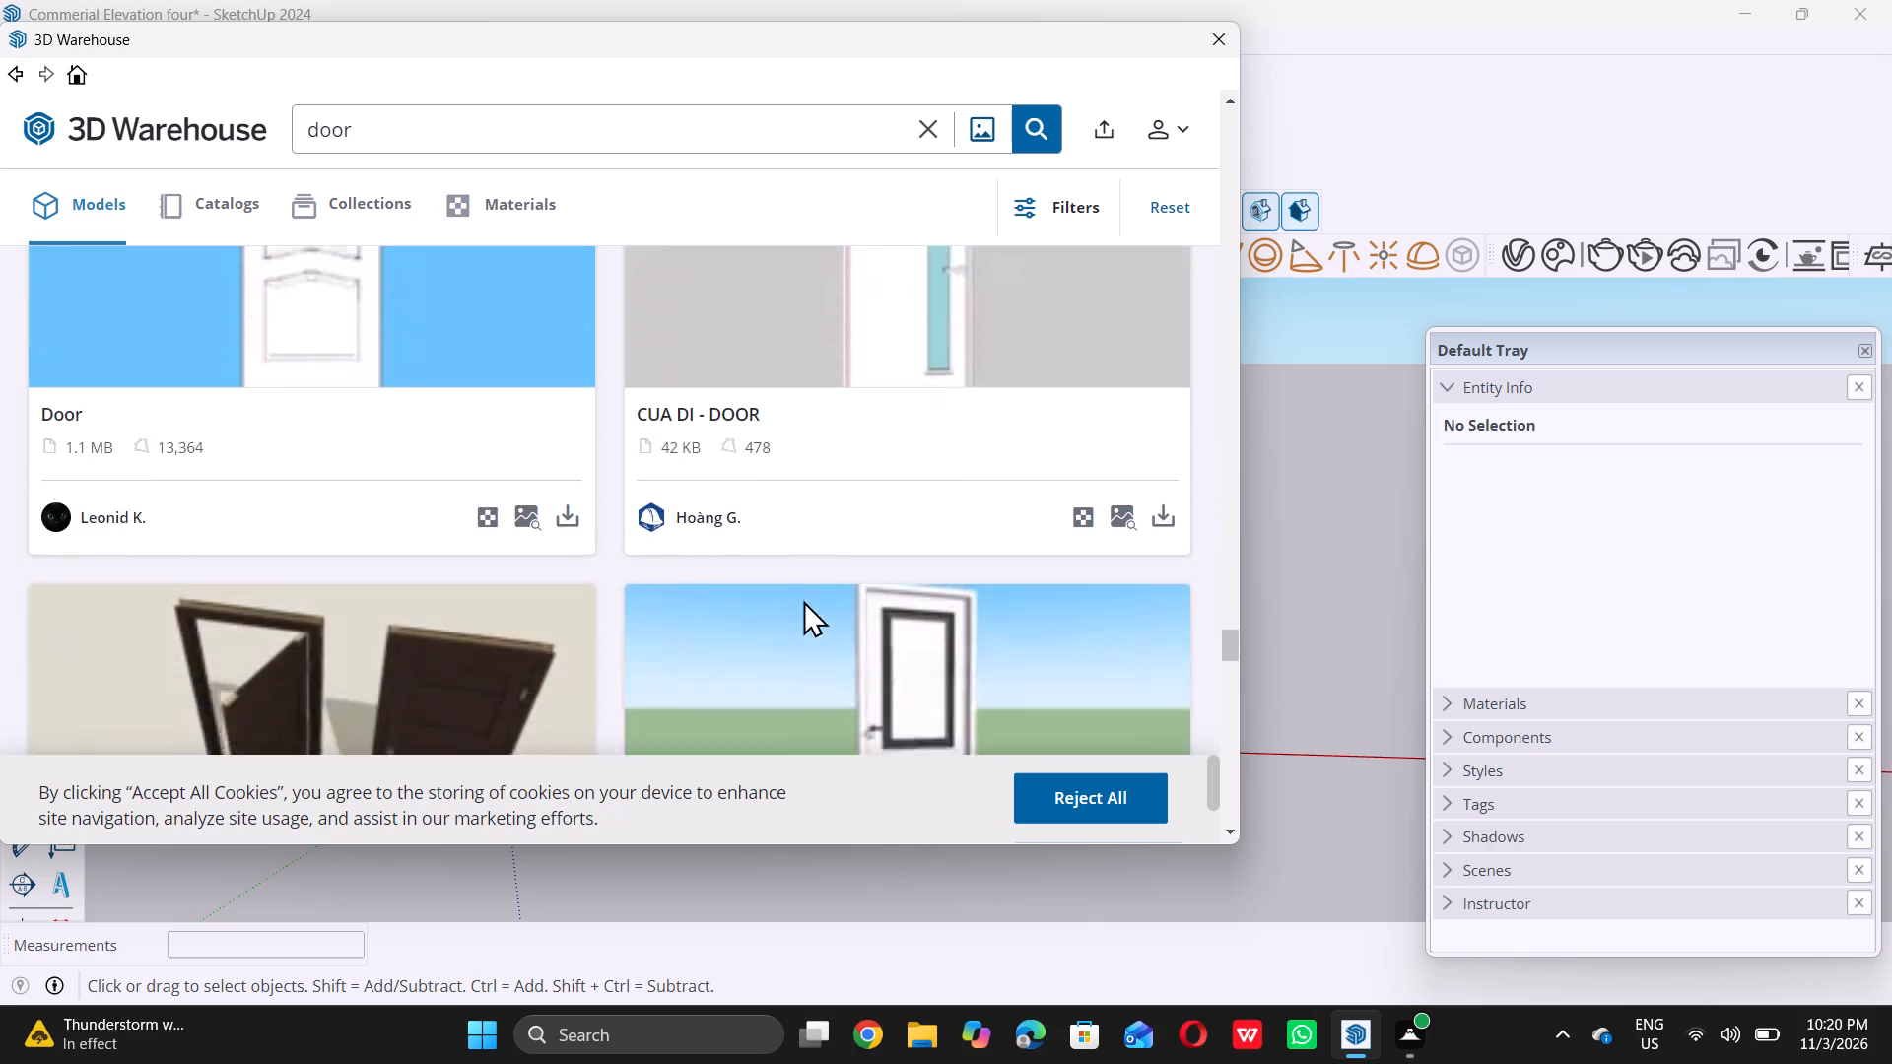
{"action": "scroll", "coordinate": [803, 600], "scroll_direction": "down", "scroll_amount": 15}
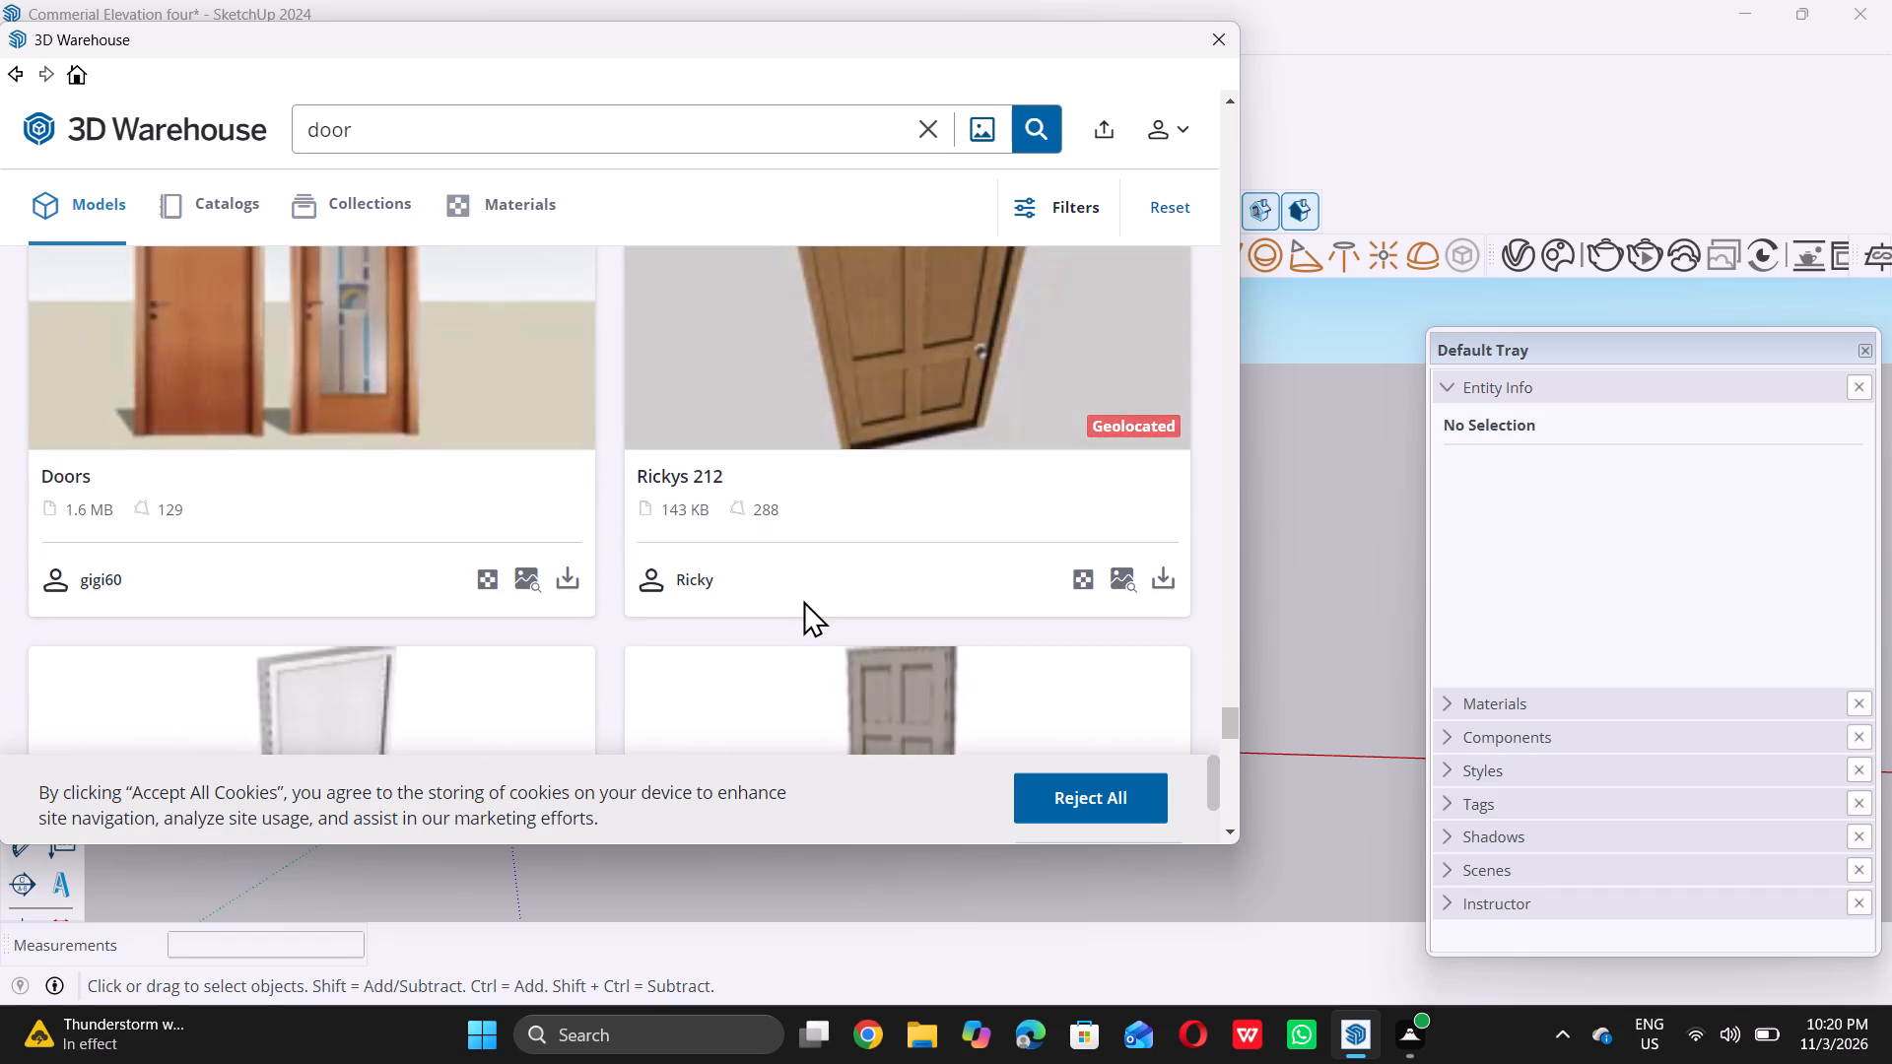
{"action": "scroll", "coordinate": [803, 600], "scroll_direction": "down", "scroll_amount": 12}
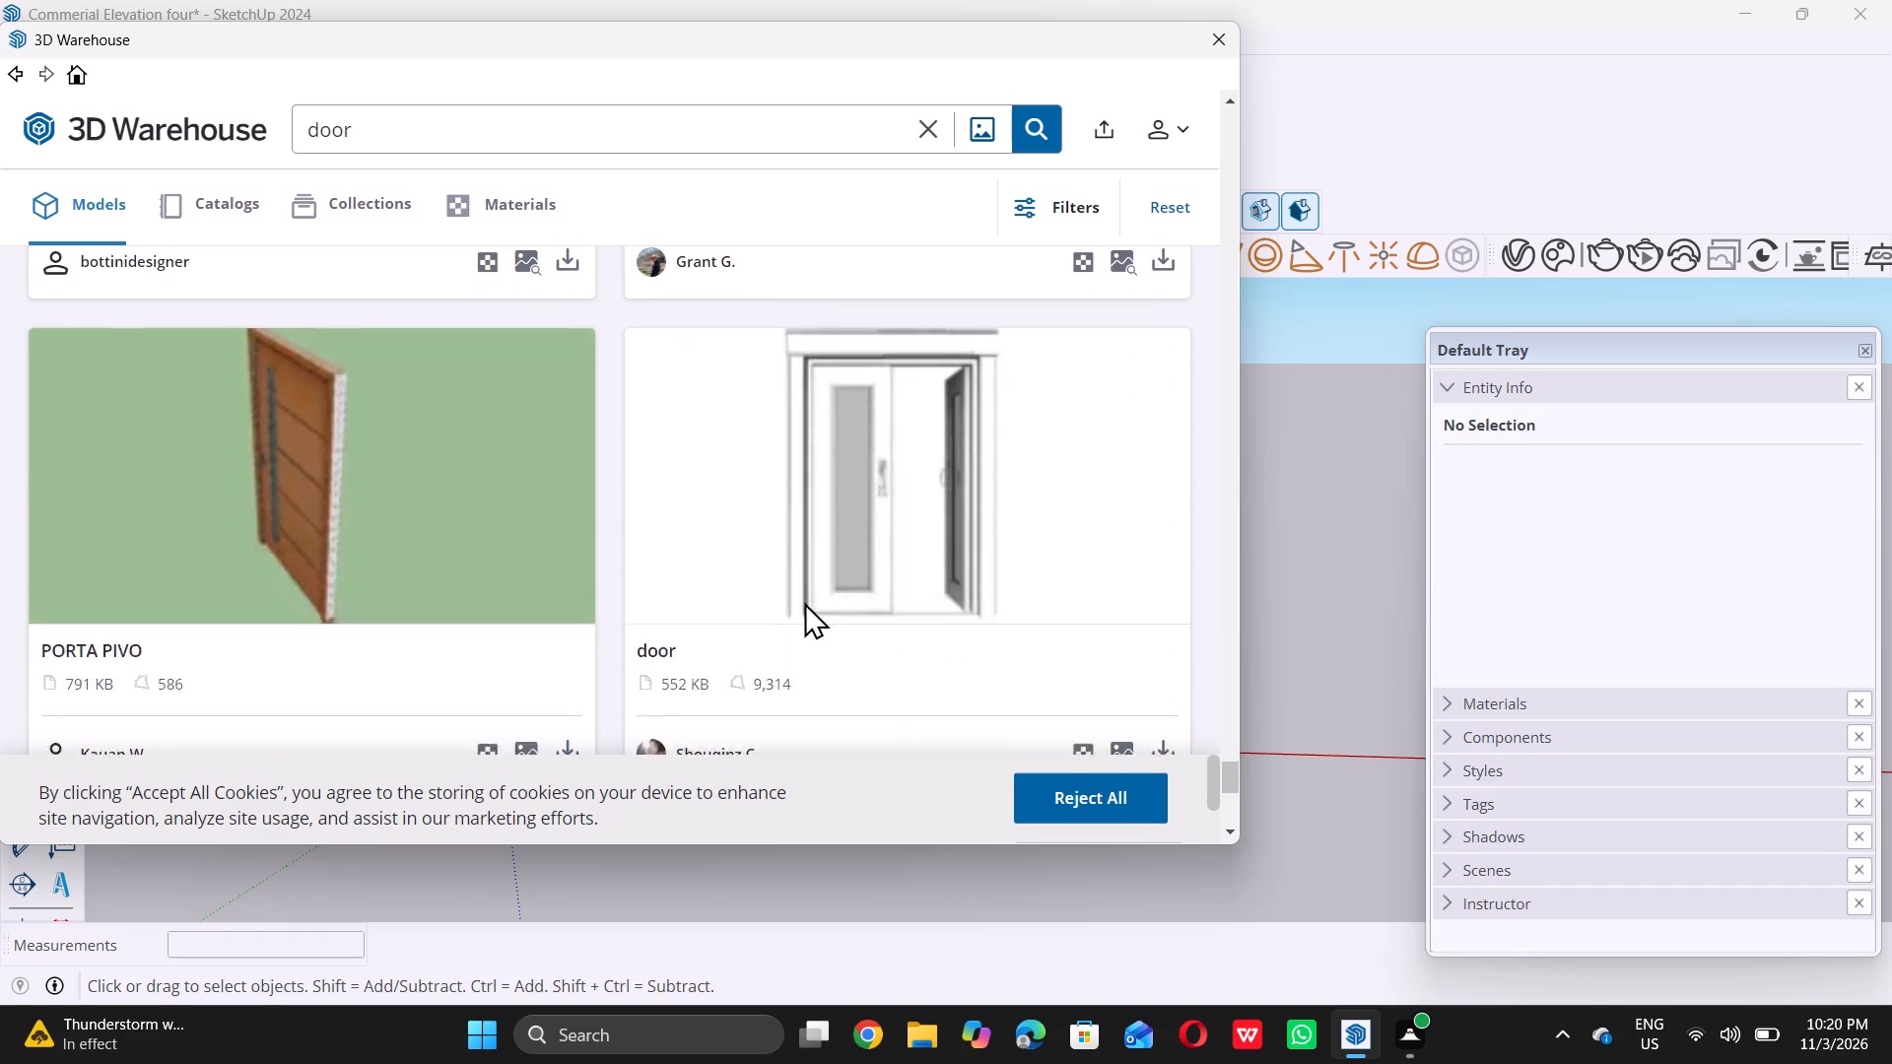
{"action": "scroll", "coordinate": [804, 602], "scroll_direction": "down", "scroll_amount": 9}
Load more "door" results and examine them for a glazed or sliding door suited to the ground-floor openings.
{"action": "double_click", "coordinate": [712, 687]}
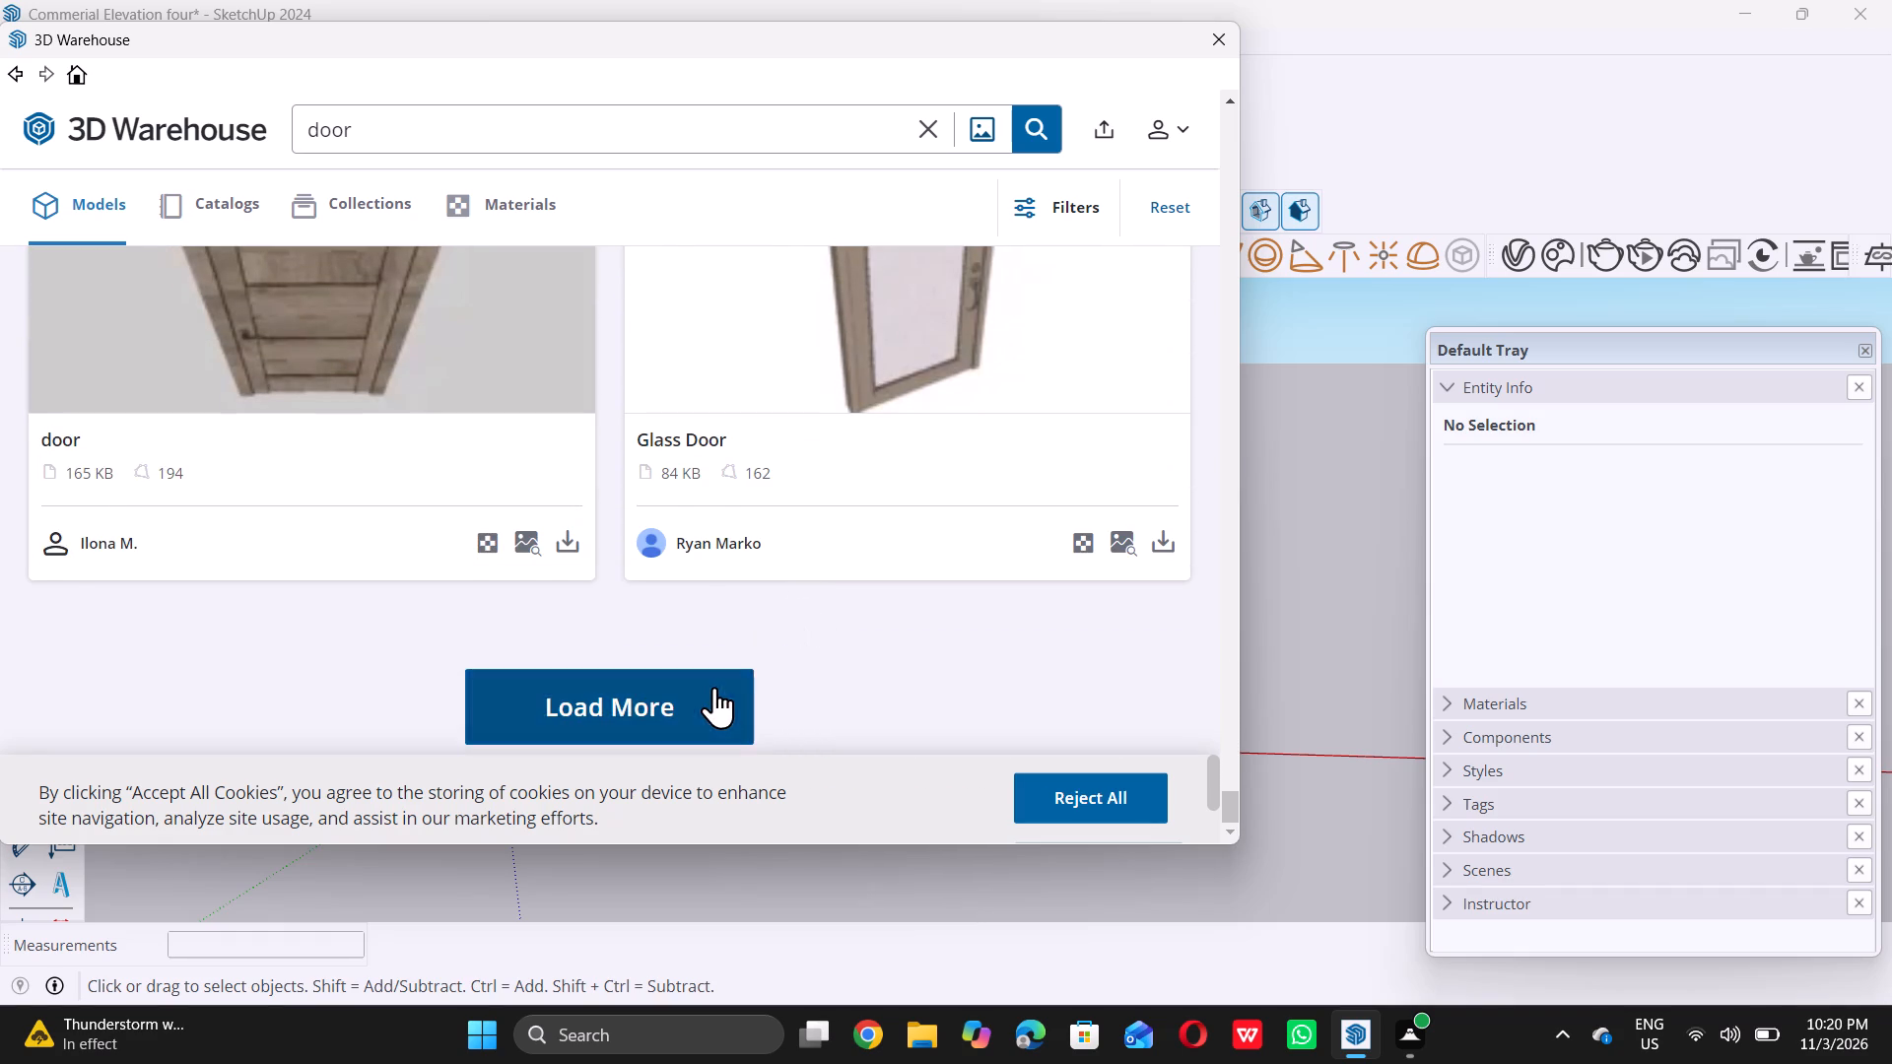
{"action": "scroll", "coordinate": [714, 676], "scroll_direction": "down", "scroll_amount": 4}
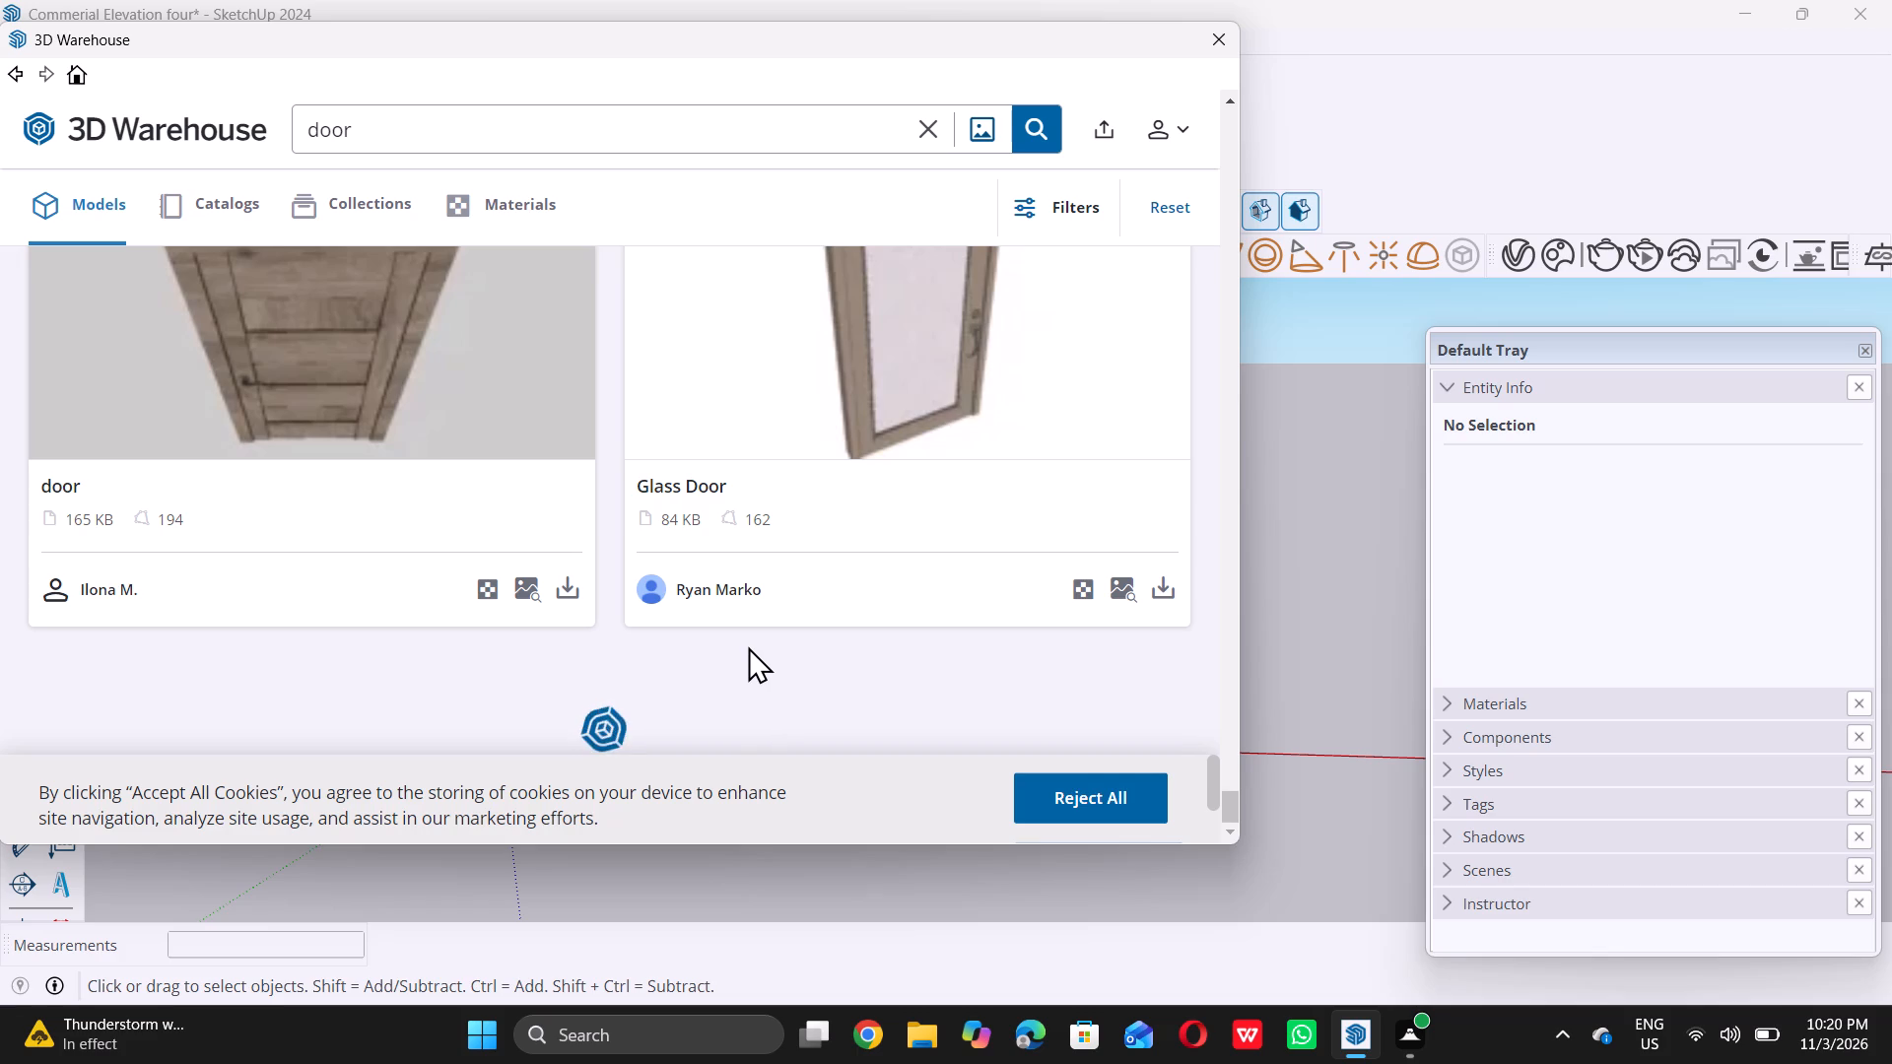
{"action": "scroll", "coordinate": [800, 601], "scroll_direction": "up", "scroll_amount": 3}
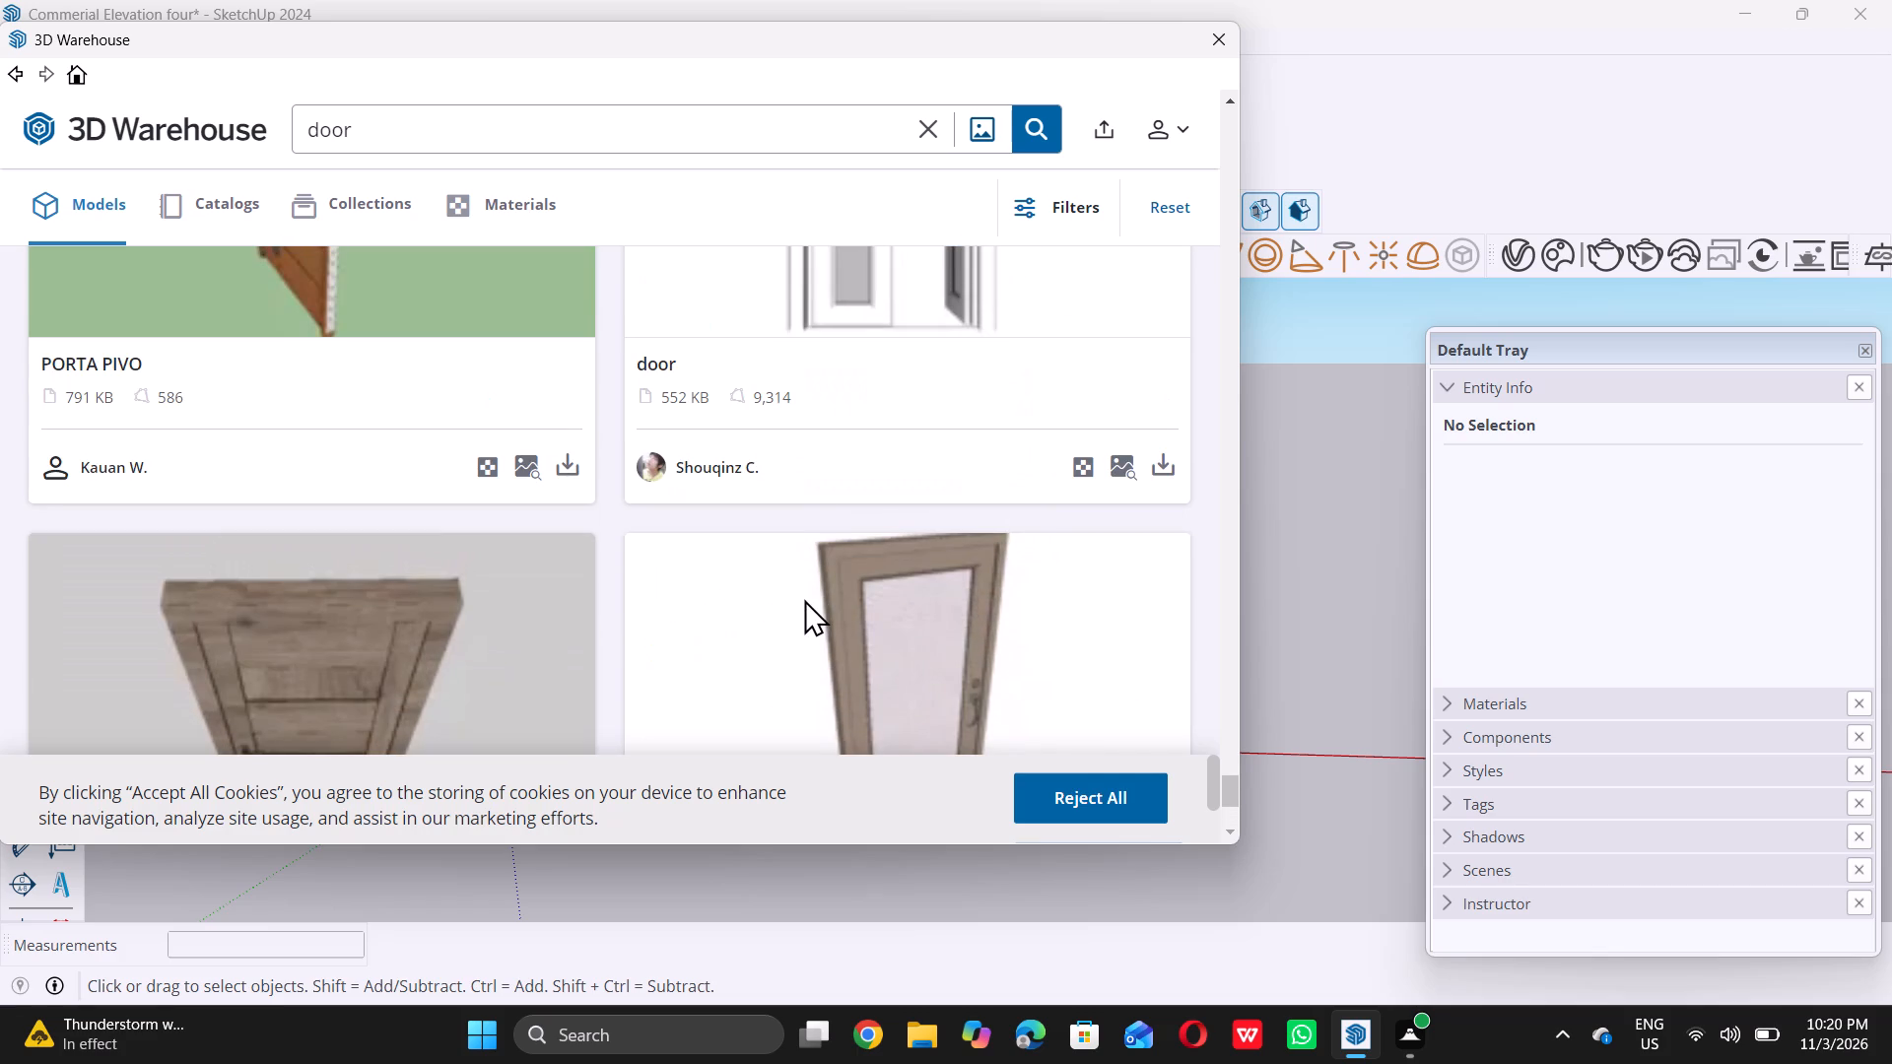
{"action": "scroll", "coordinate": [808, 598], "scroll_direction": "down", "scroll_amount": 2}
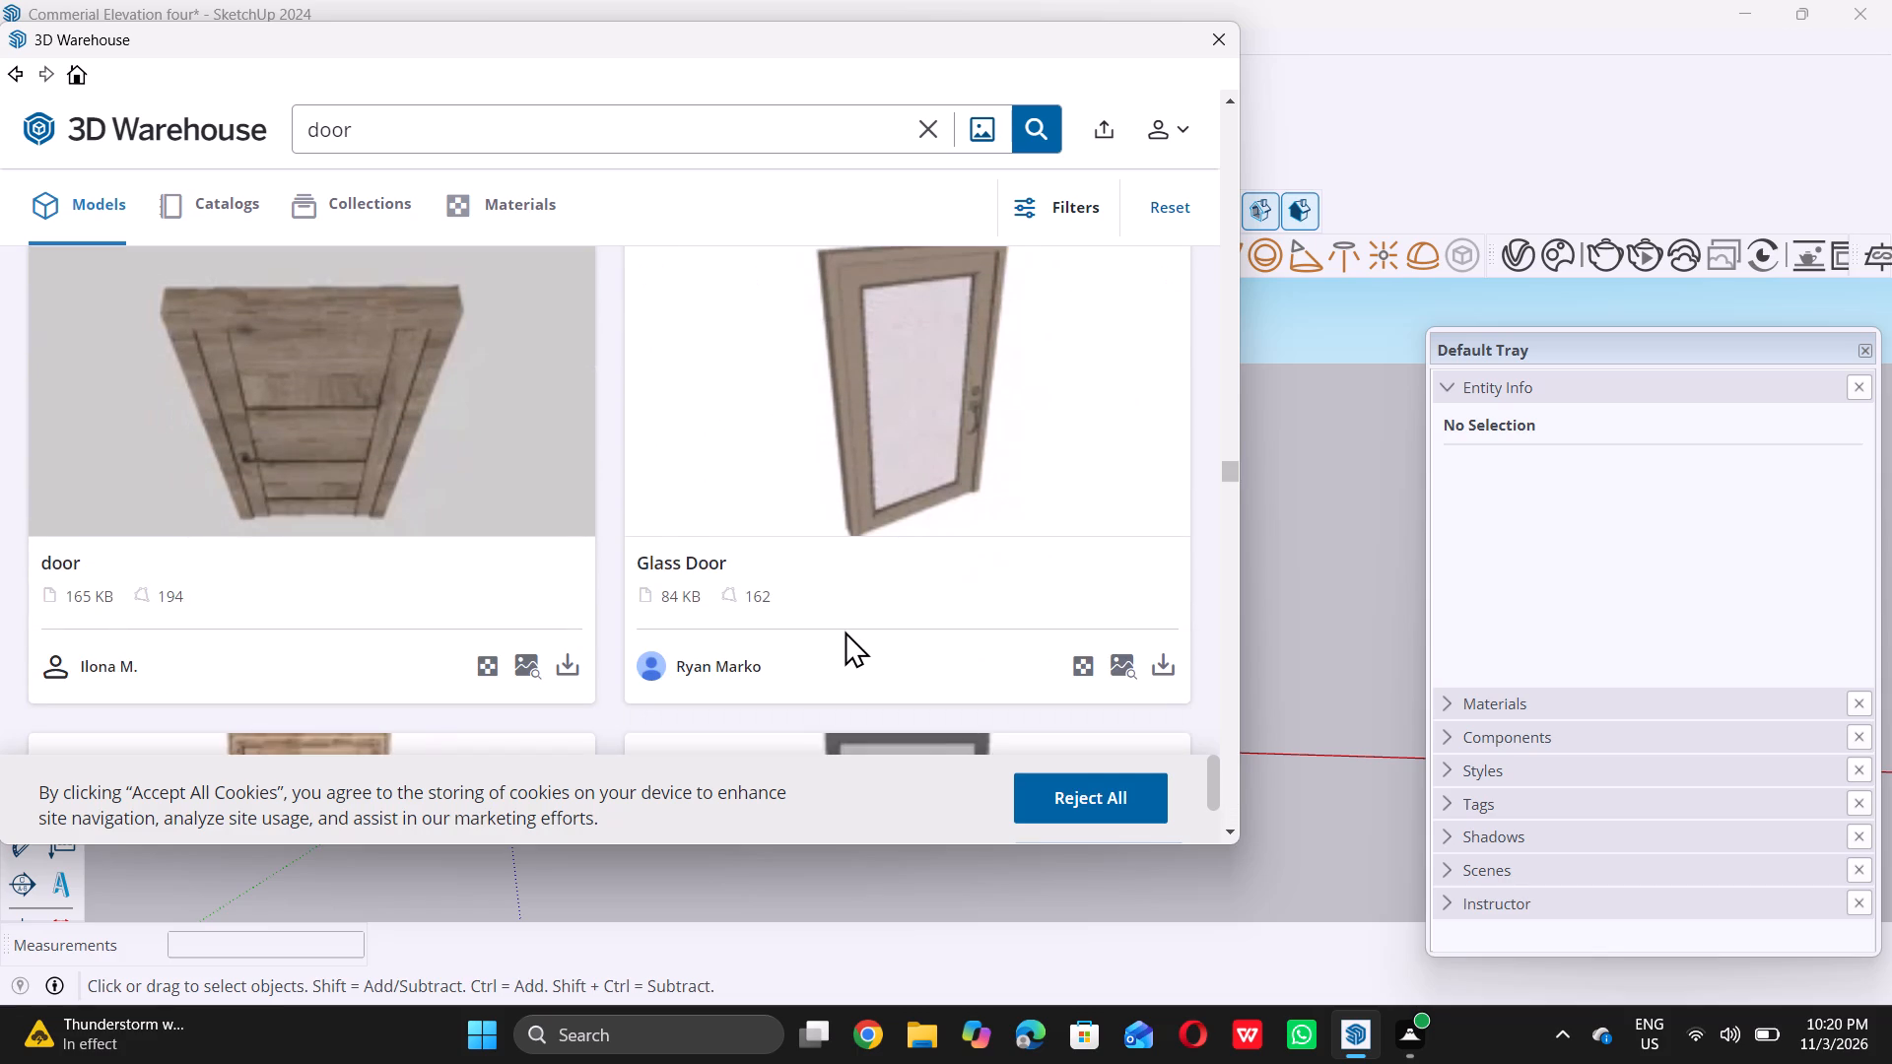
{"action": "scroll", "coordinate": [845, 631], "scroll_direction": "down", "scroll_amount": 4}
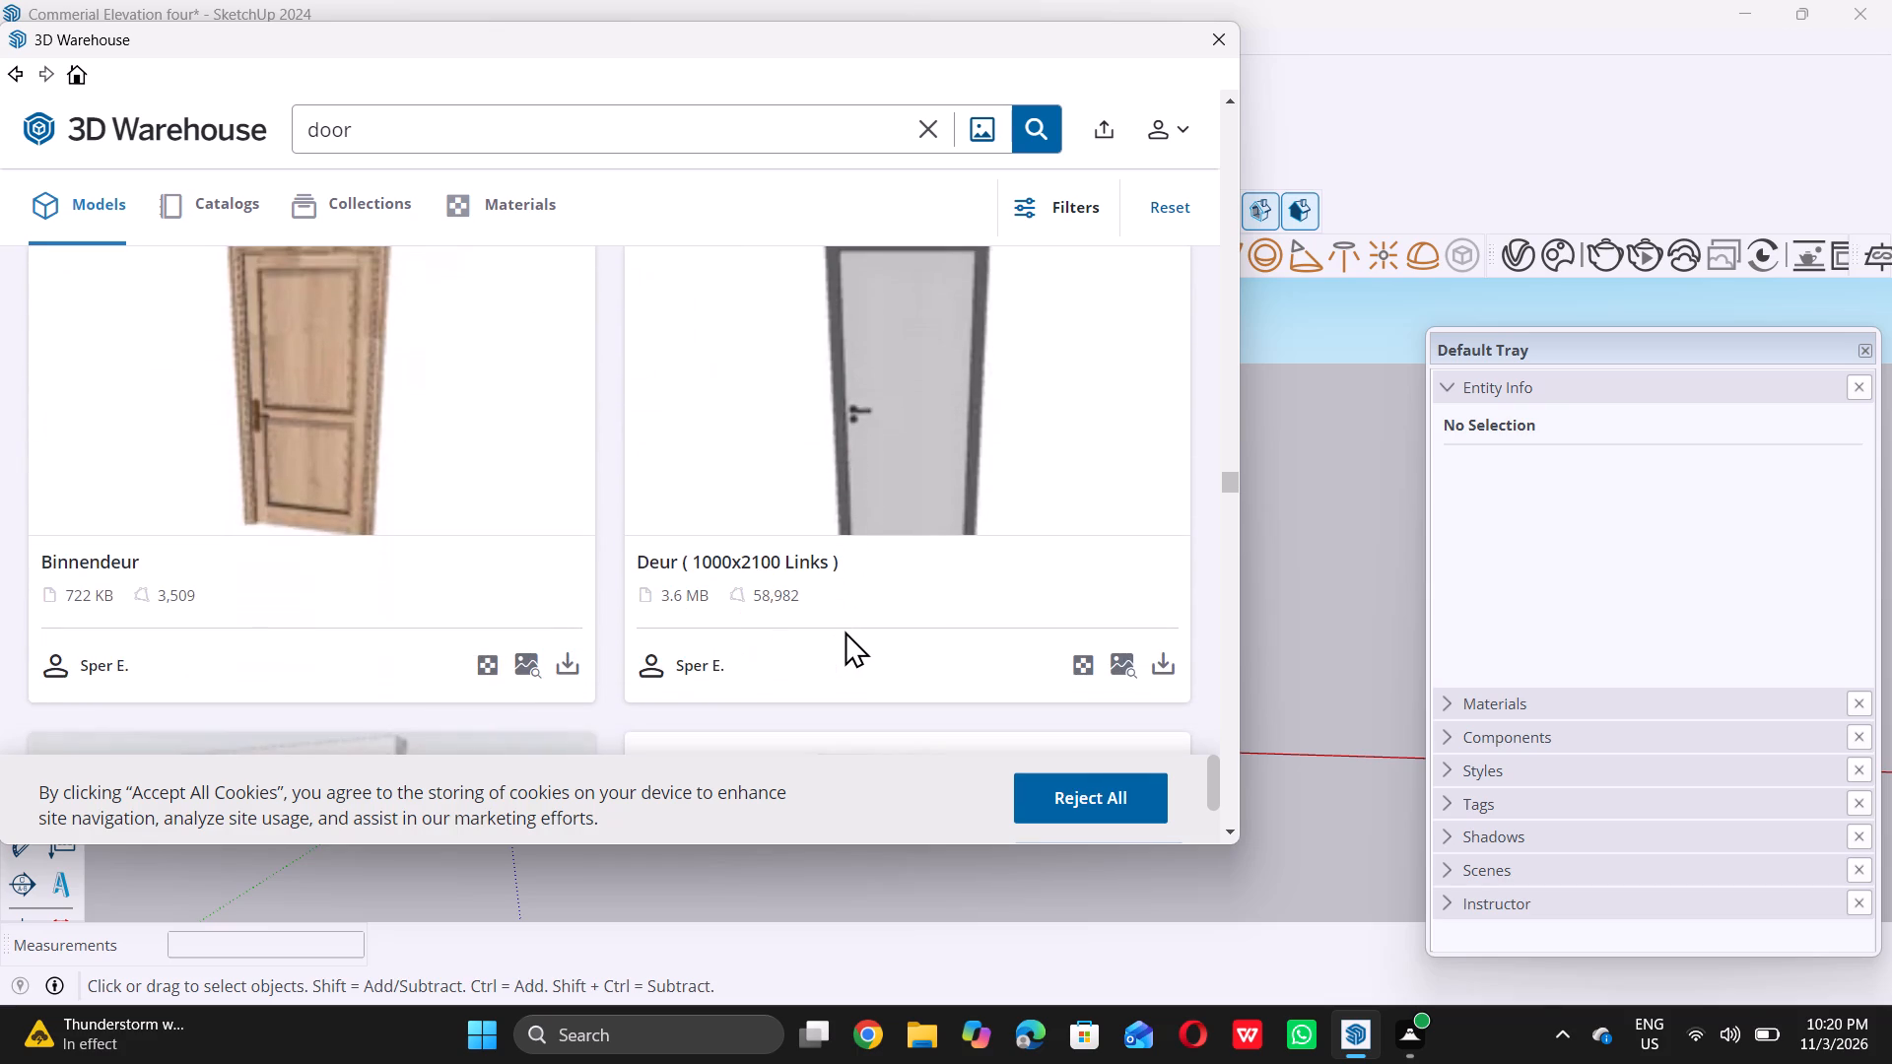
{"action": "scroll", "coordinate": [845, 631], "scroll_direction": "down", "scroll_amount": 5}
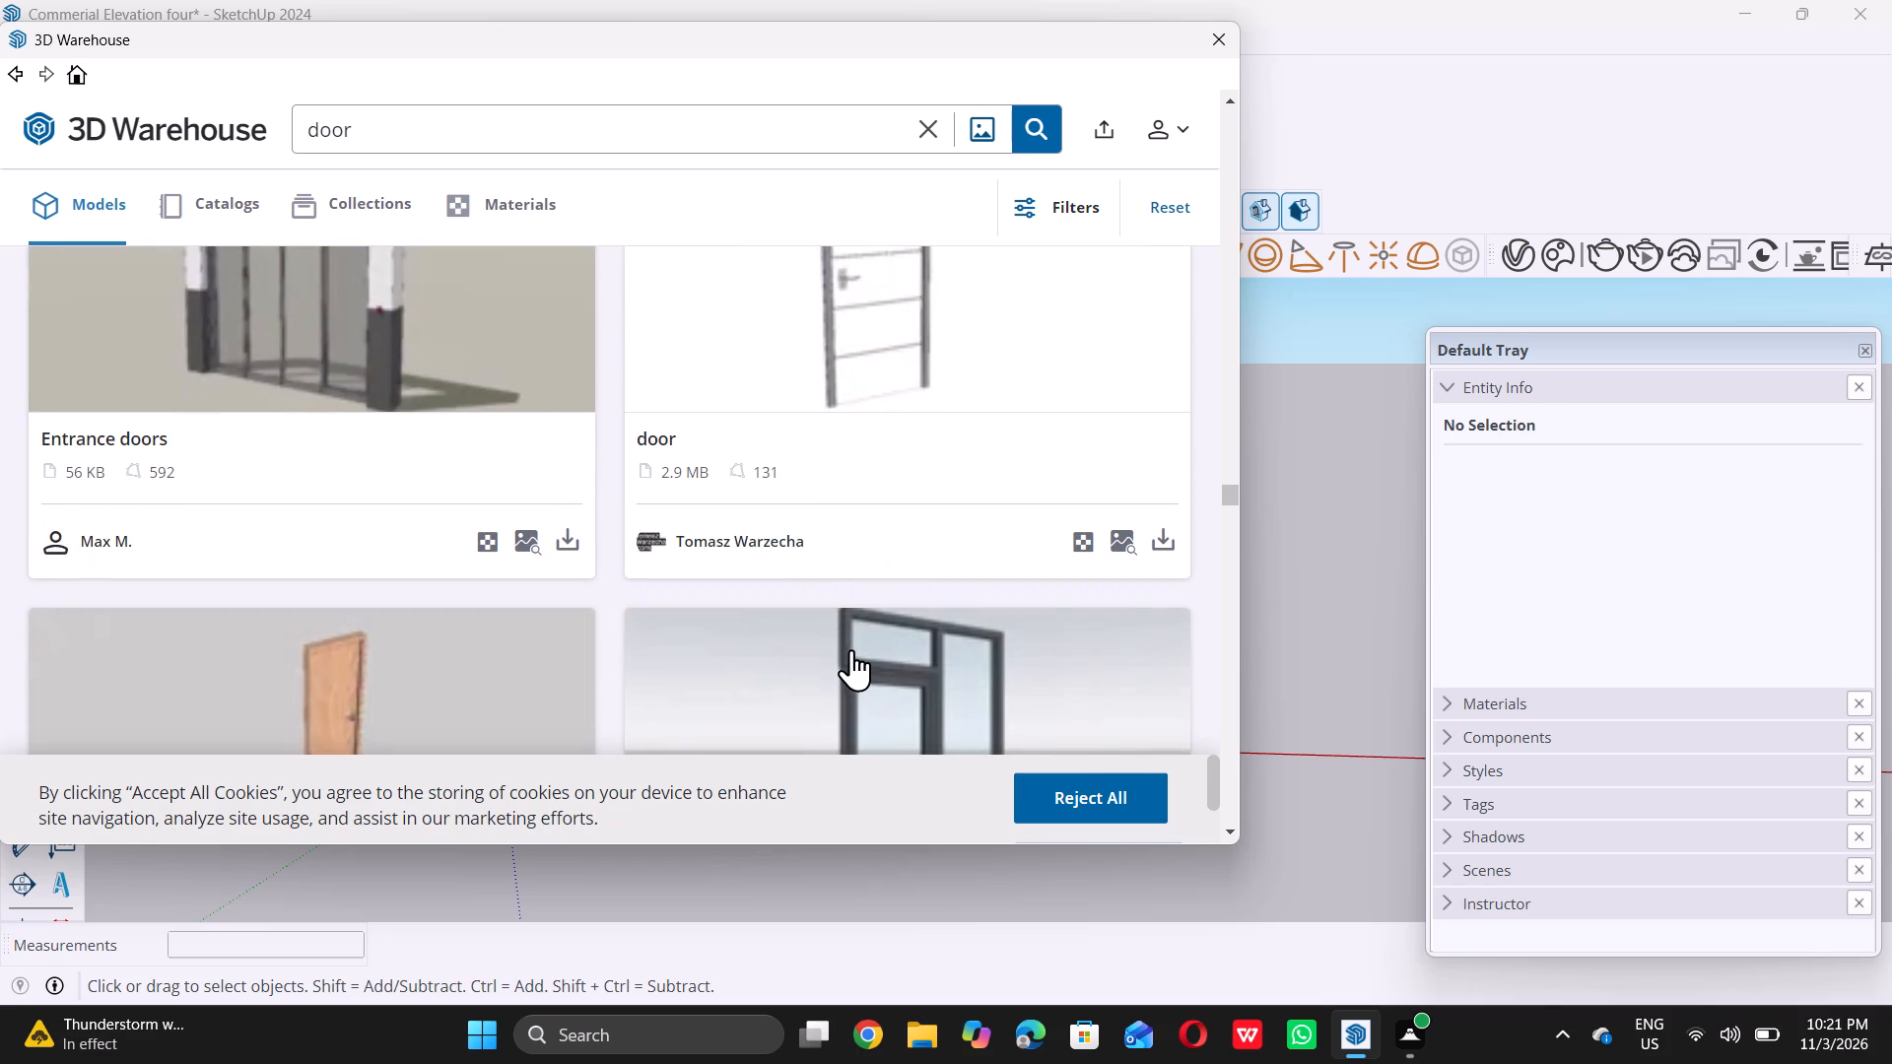
{"action": "scroll", "coordinate": [852, 648], "scroll_direction": "down", "scroll_amount": 6}
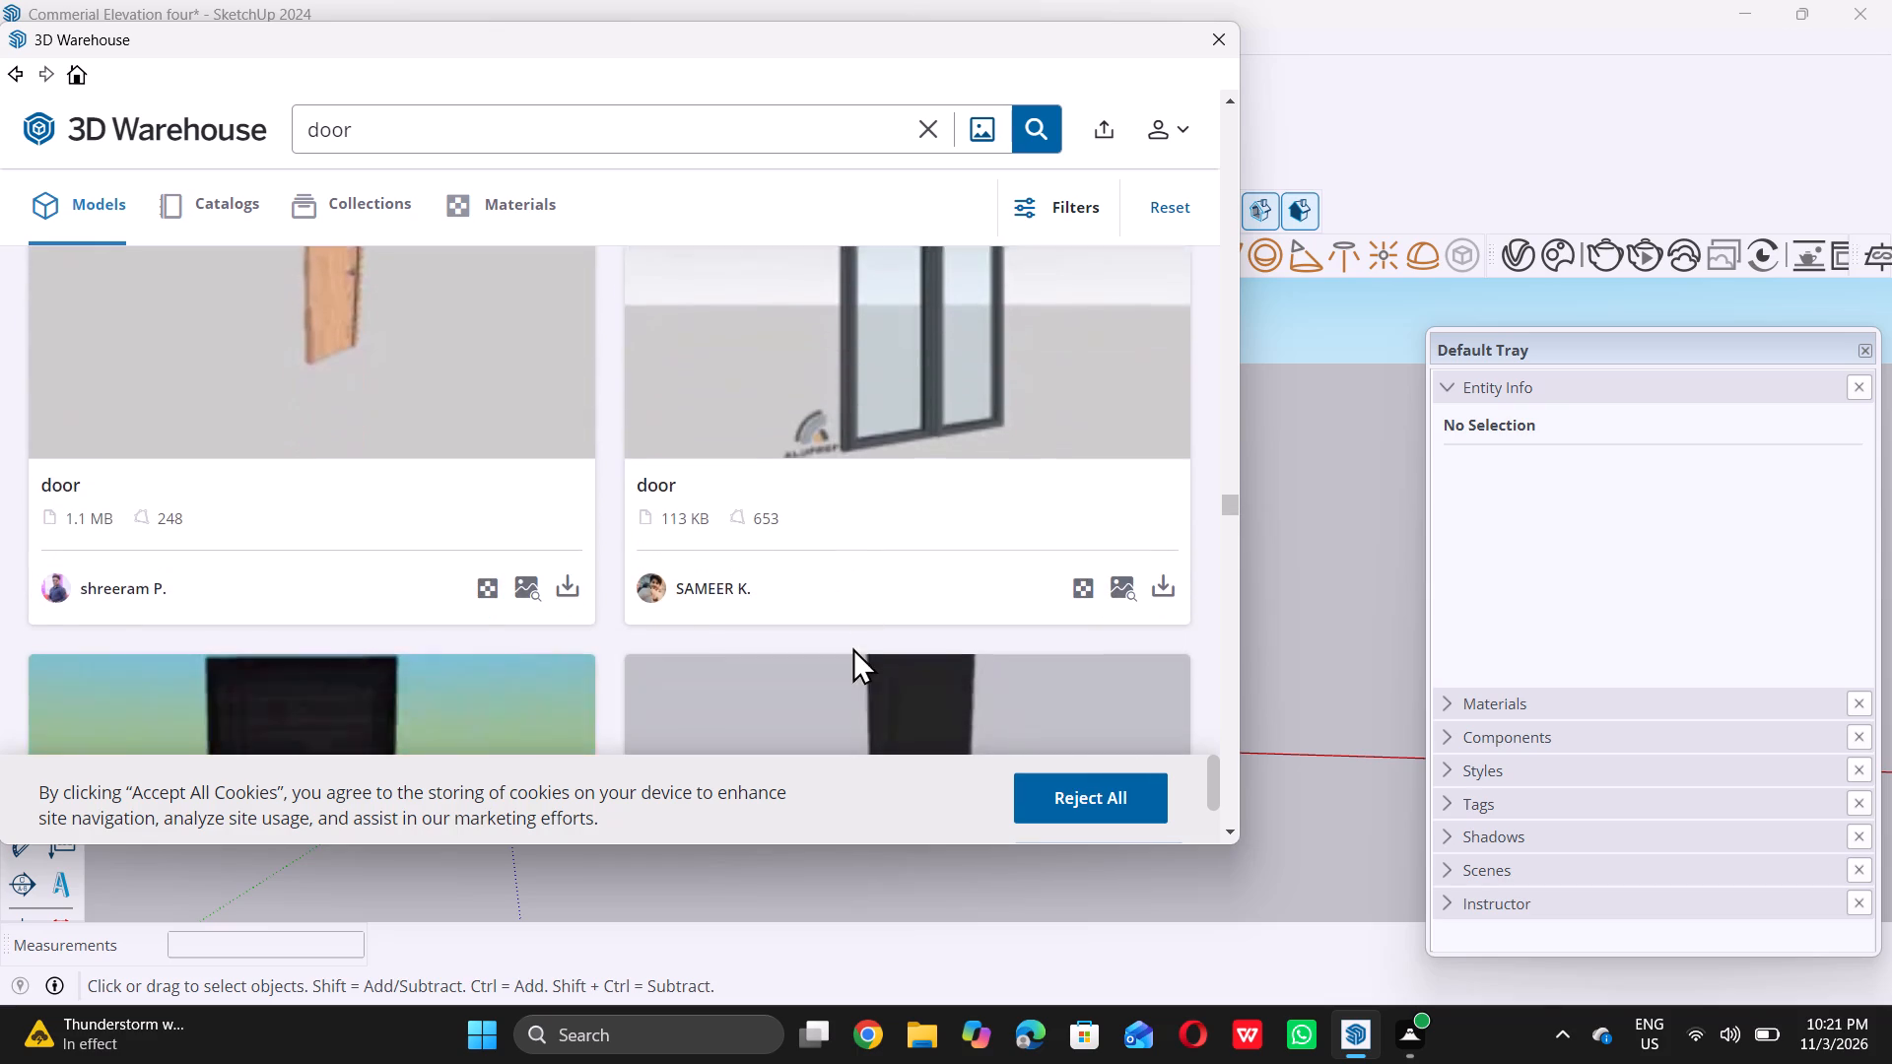
{"action": "scroll", "coordinate": [853, 647], "scroll_direction": "down", "scroll_amount": 1}
{"action": "scroll", "coordinate": [853, 647], "scroll_direction": "up", "scroll_amount": 1}
{"action": "scroll", "coordinate": [853, 647], "scroll_direction": "down", "scroll_amount": 8}
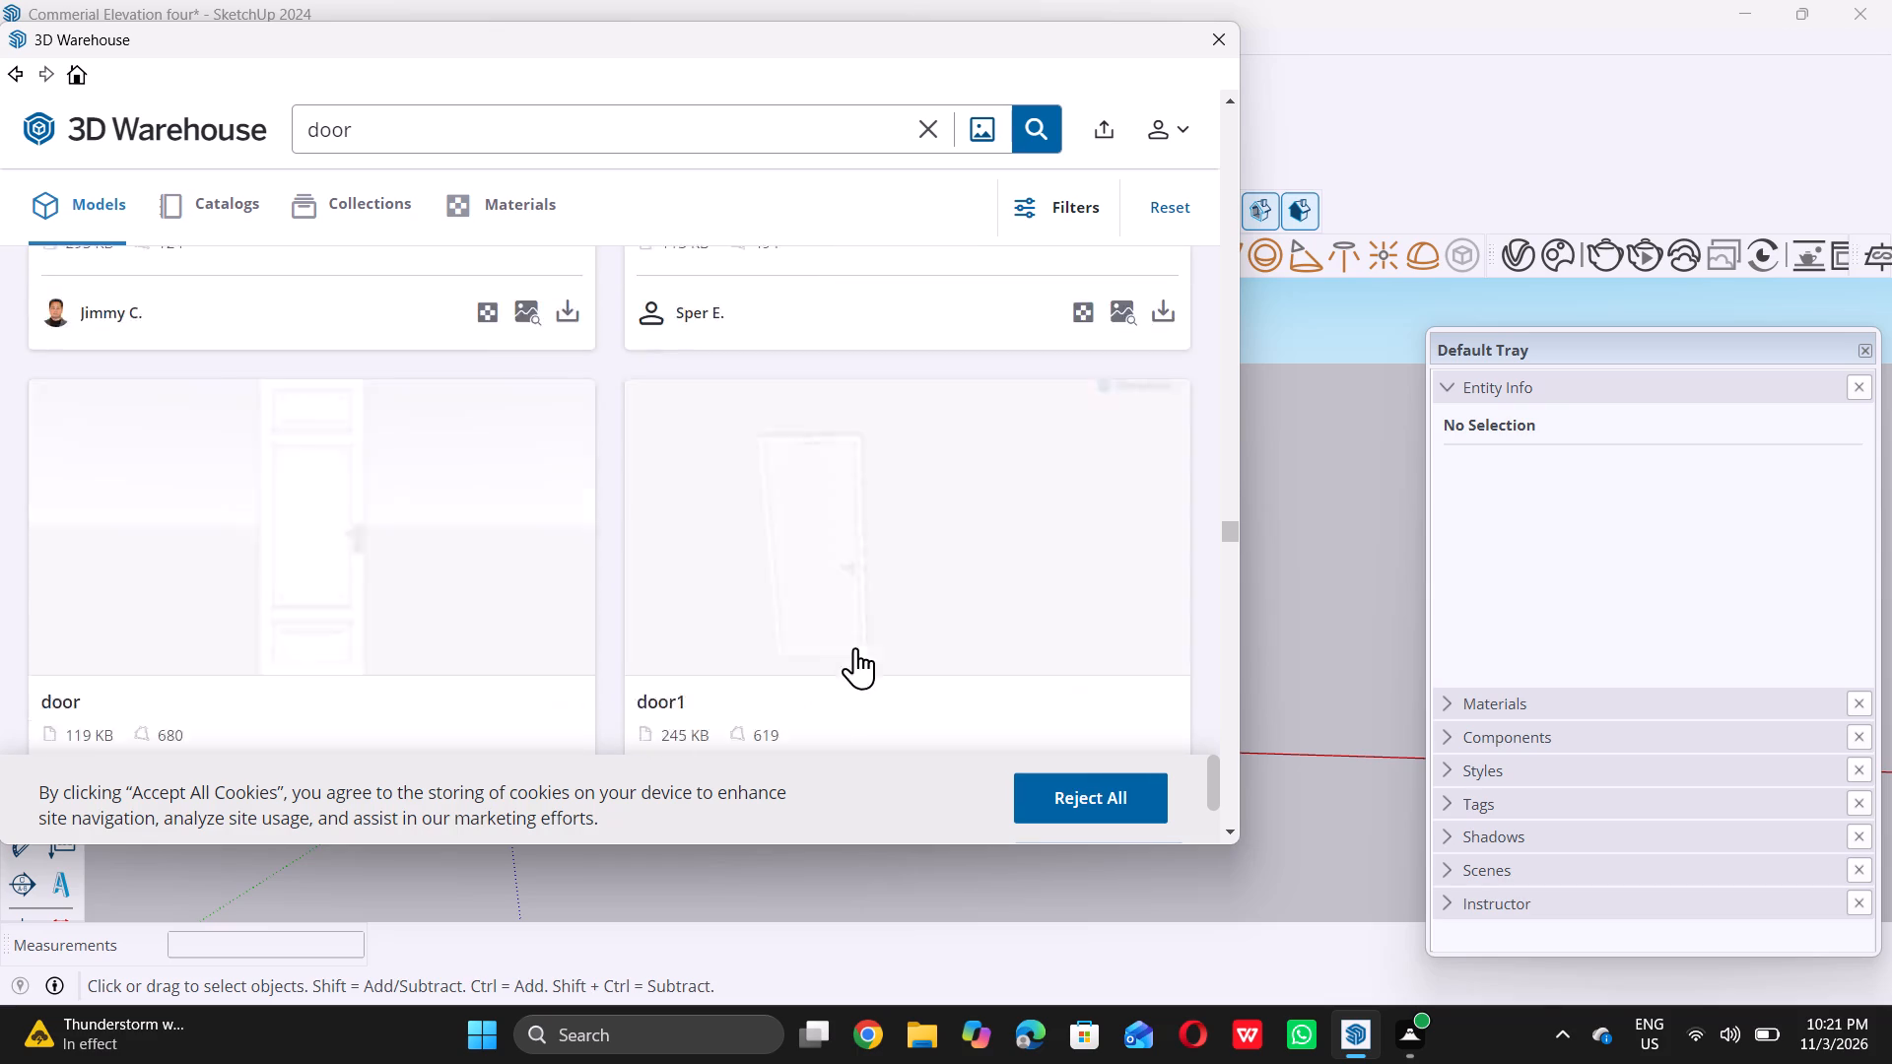
{"action": "scroll", "coordinate": [855, 647], "scroll_direction": "down", "scroll_amount": 8}
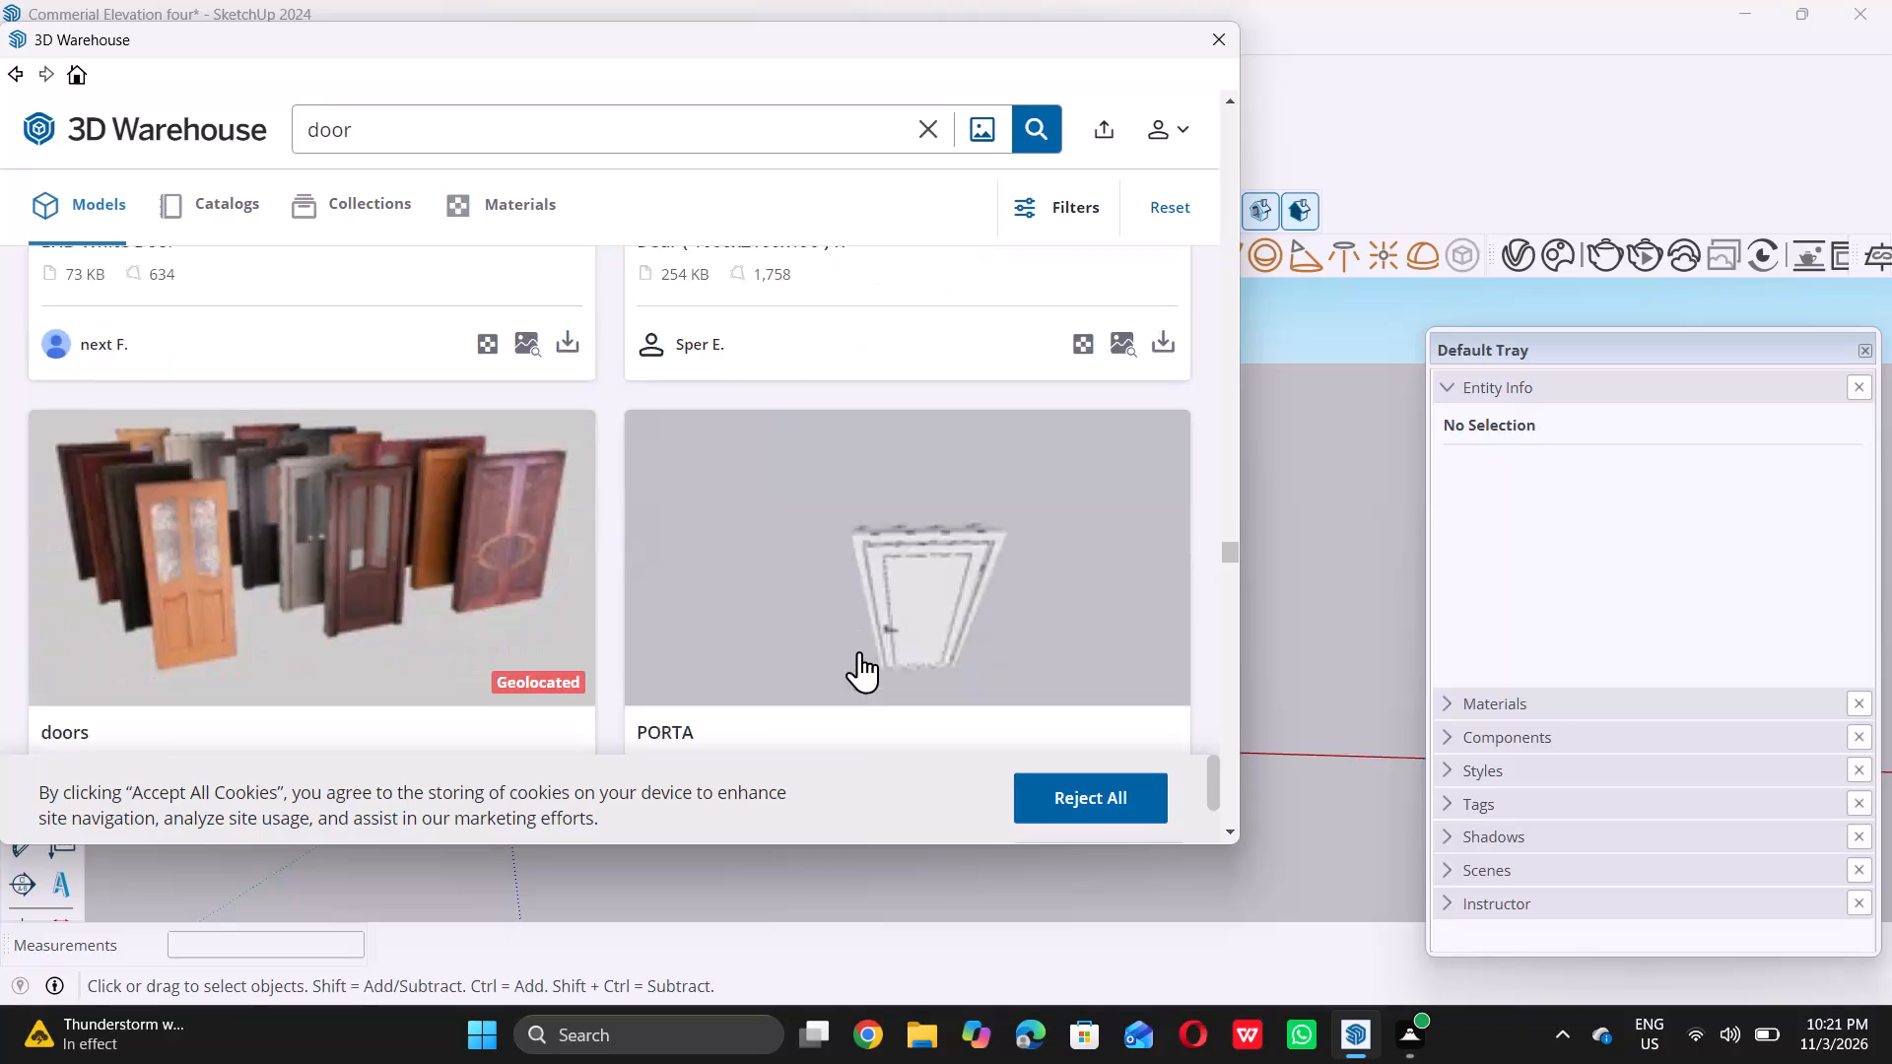
{"action": "scroll", "coordinate": [859, 651], "scroll_direction": "down", "scroll_amount": 15}
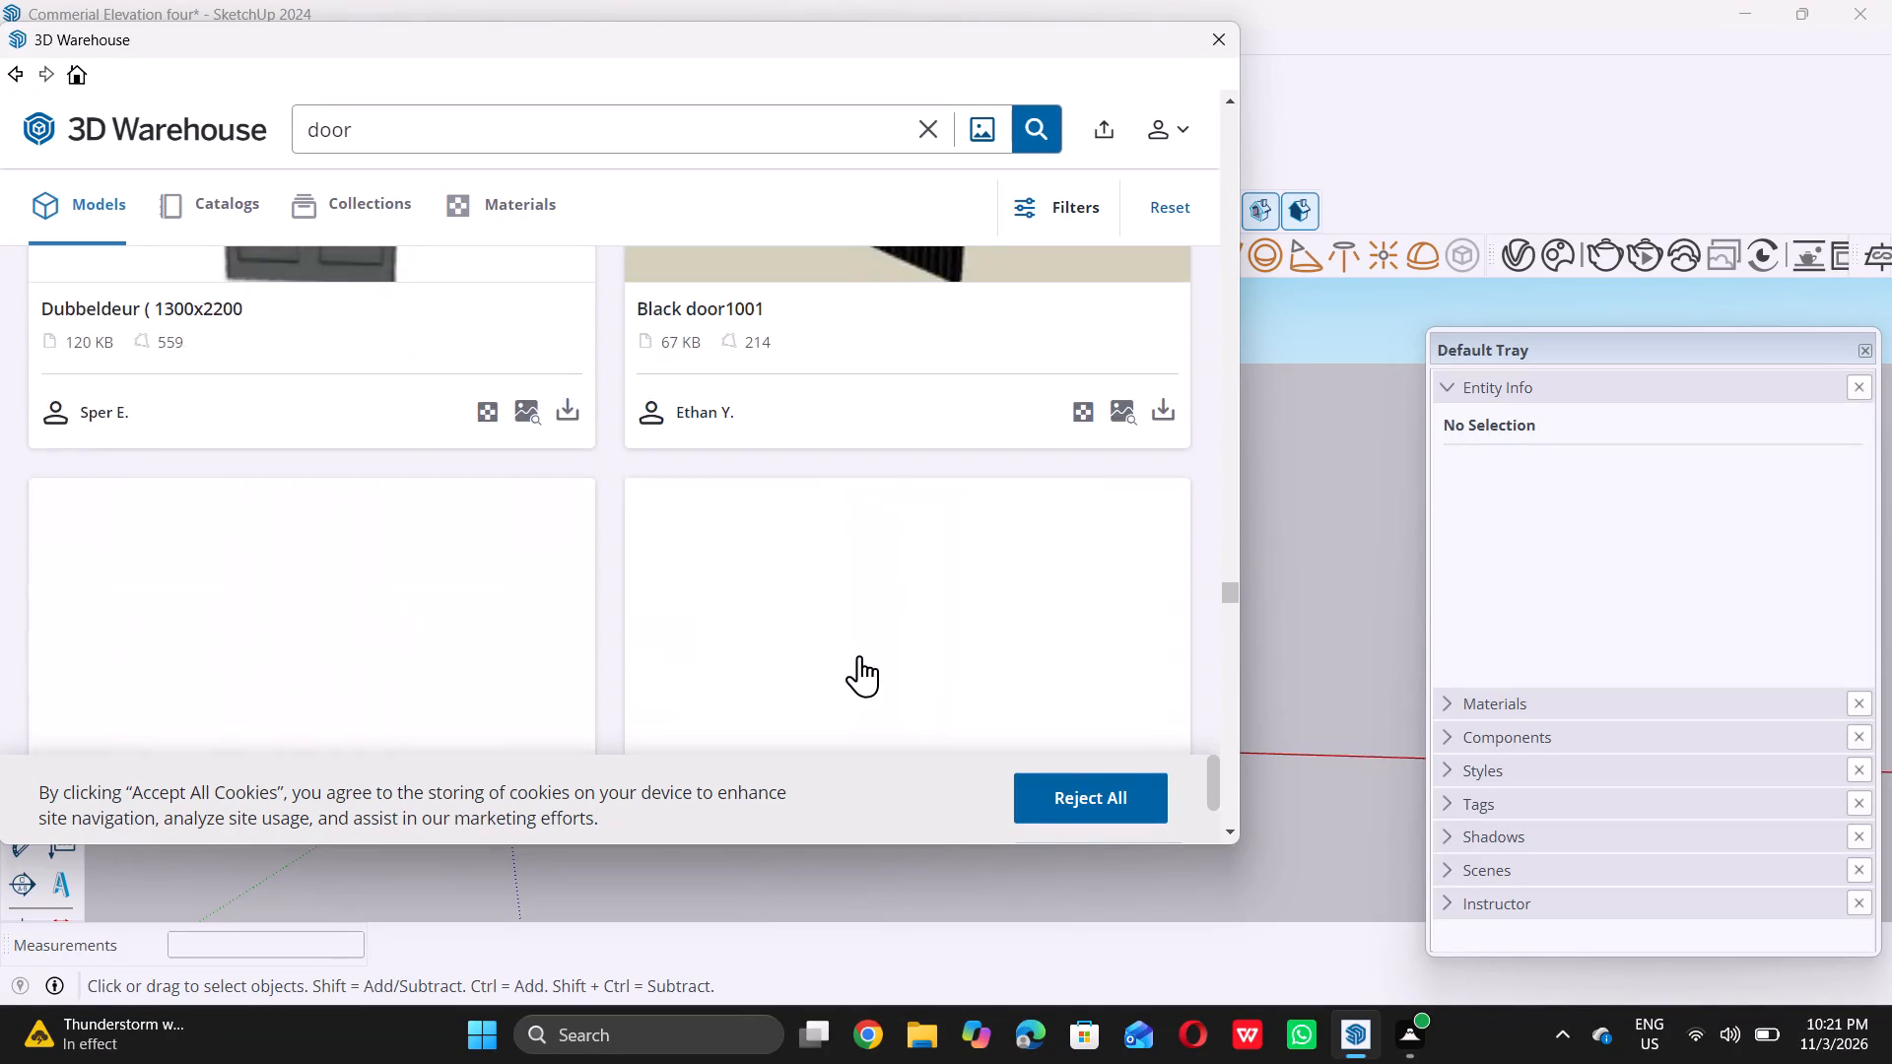
{"action": "scroll", "coordinate": [859, 655], "scroll_direction": "down", "scroll_amount": 17}
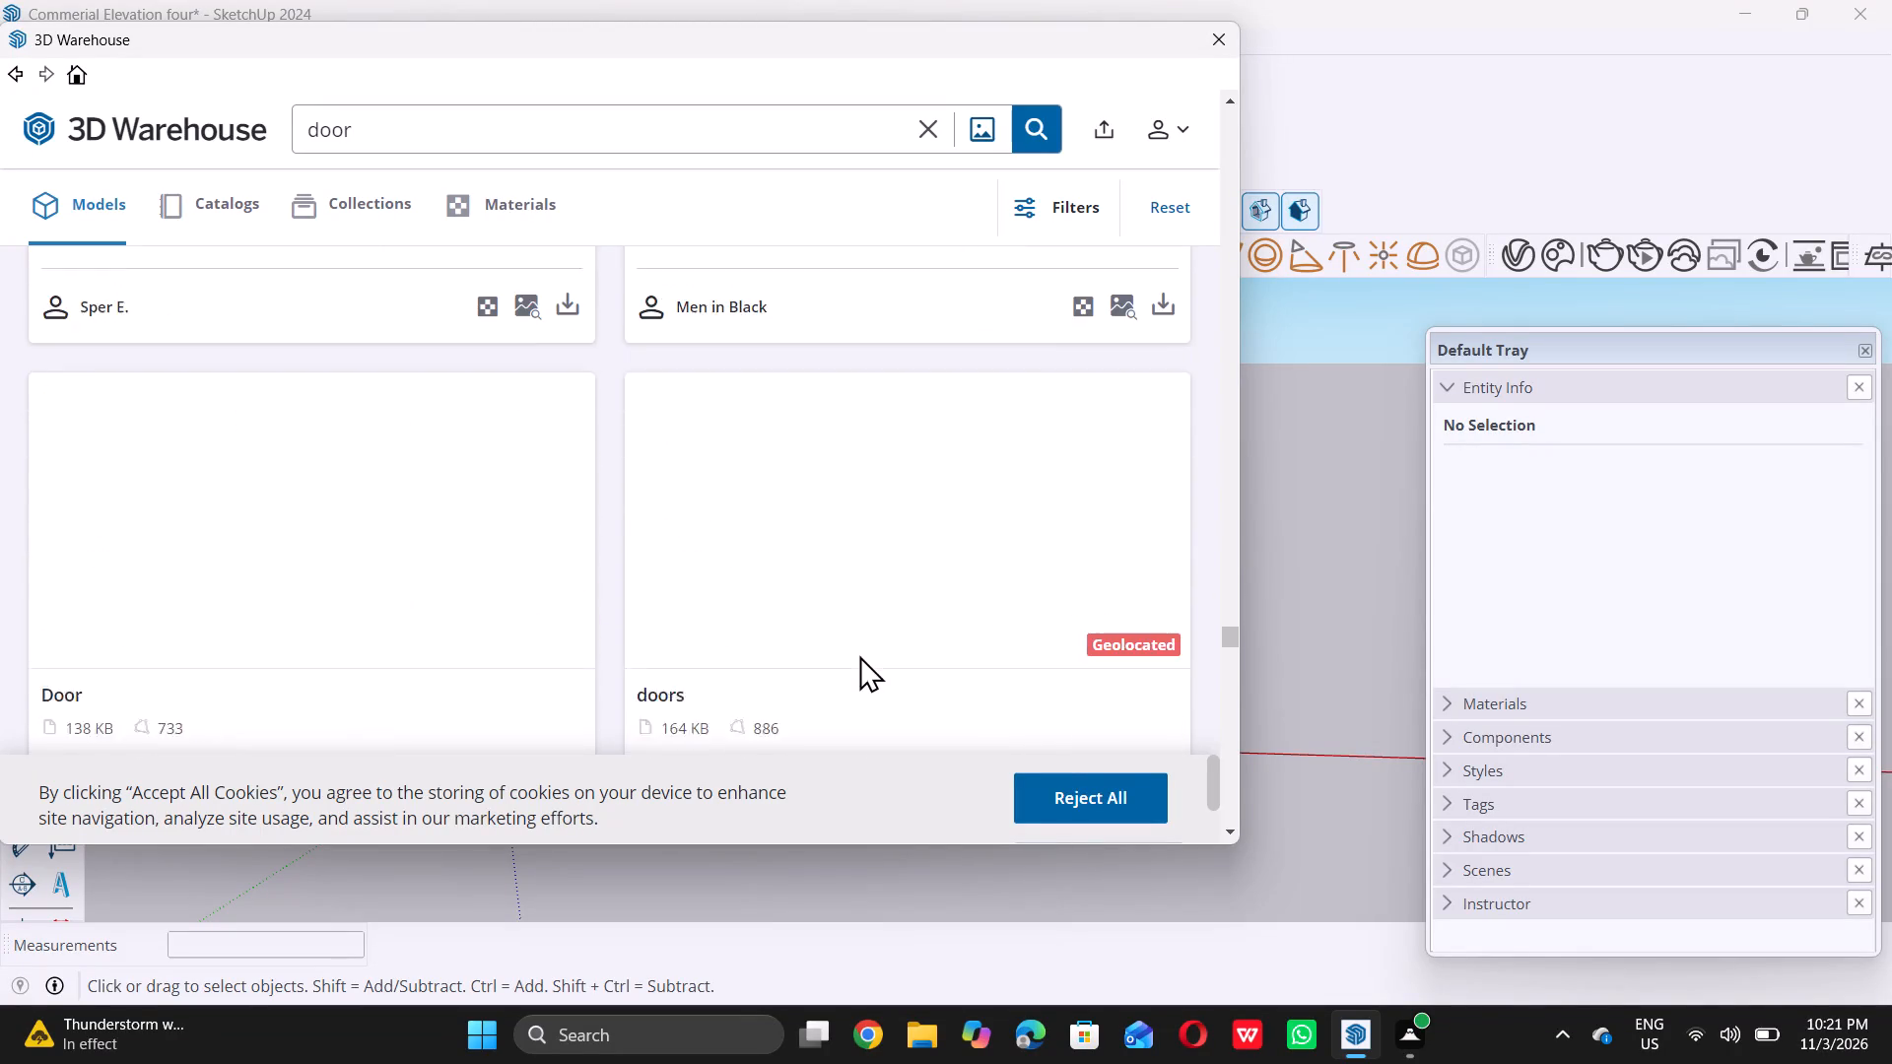
{"action": "scroll", "coordinate": [861, 659], "scroll_direction": "down", "scroll_amount": 11}
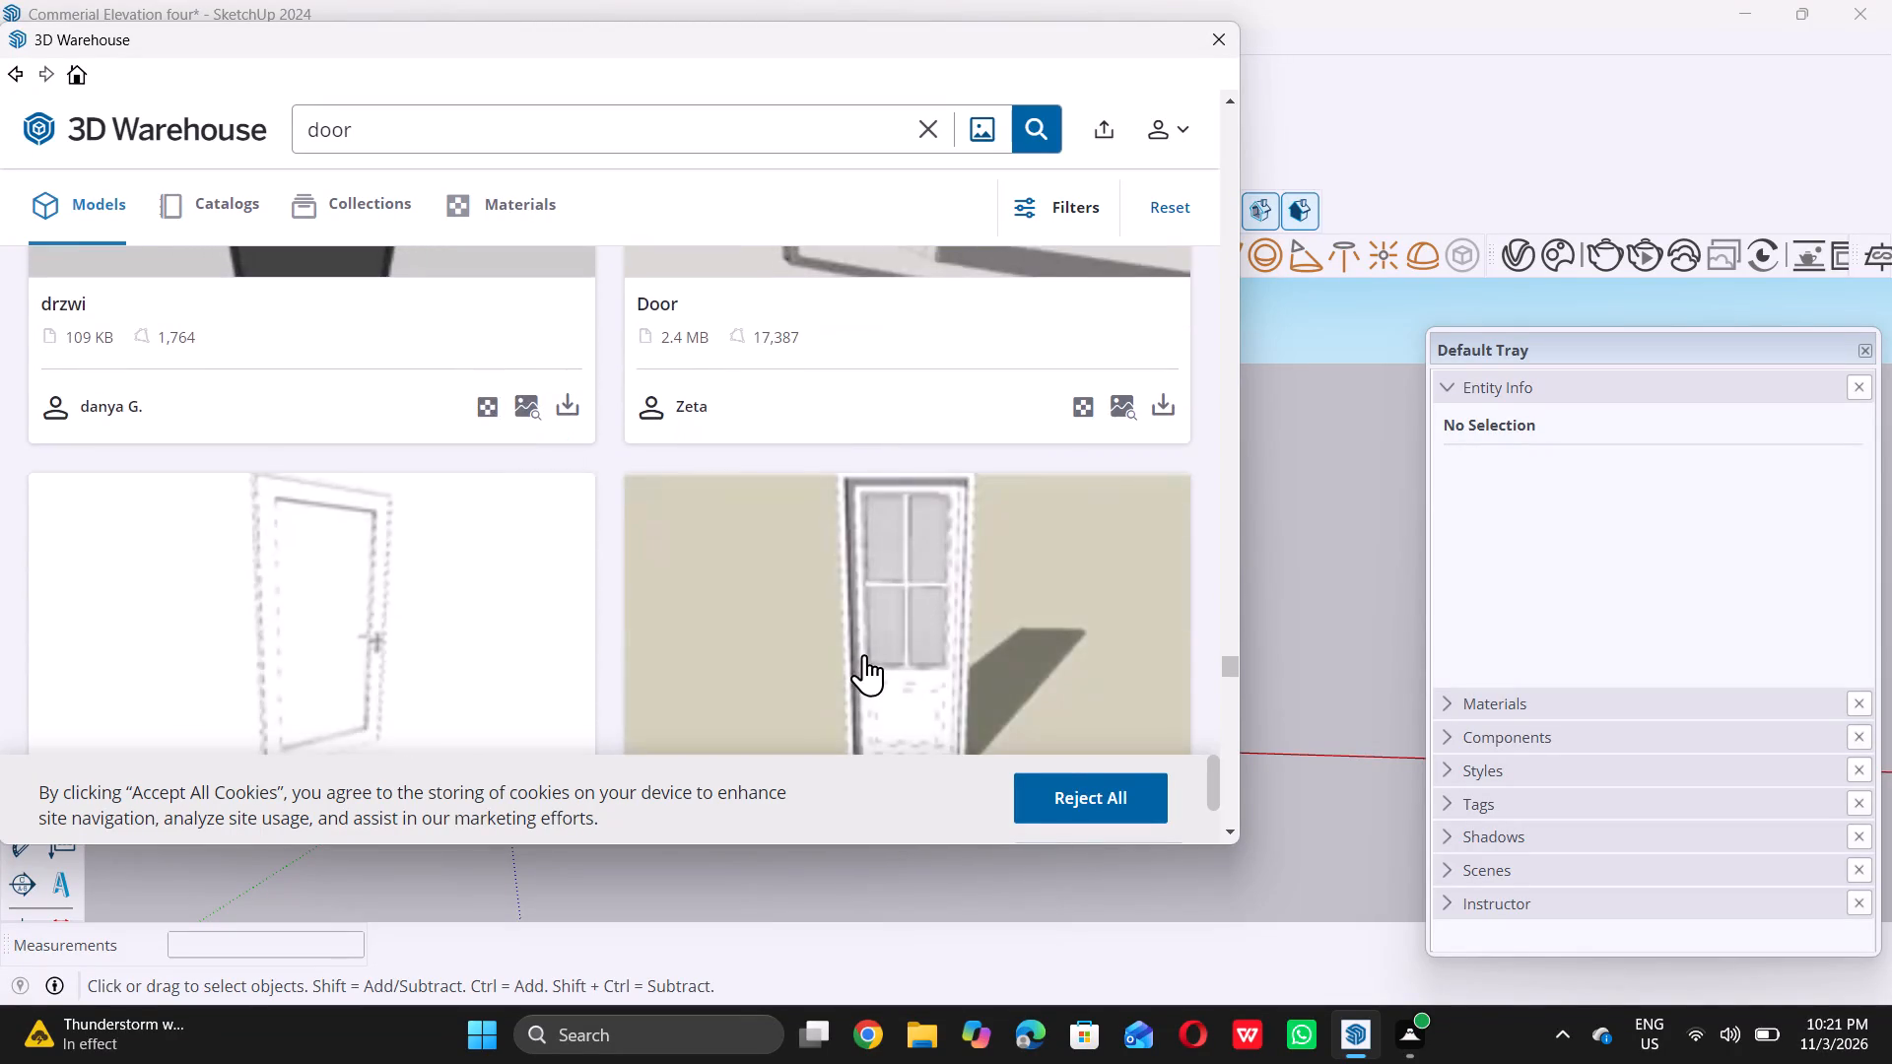
{"action": "scroll", "coordinate": [864, 654], "scroll_direction": "down", "scroll_amount": 10}
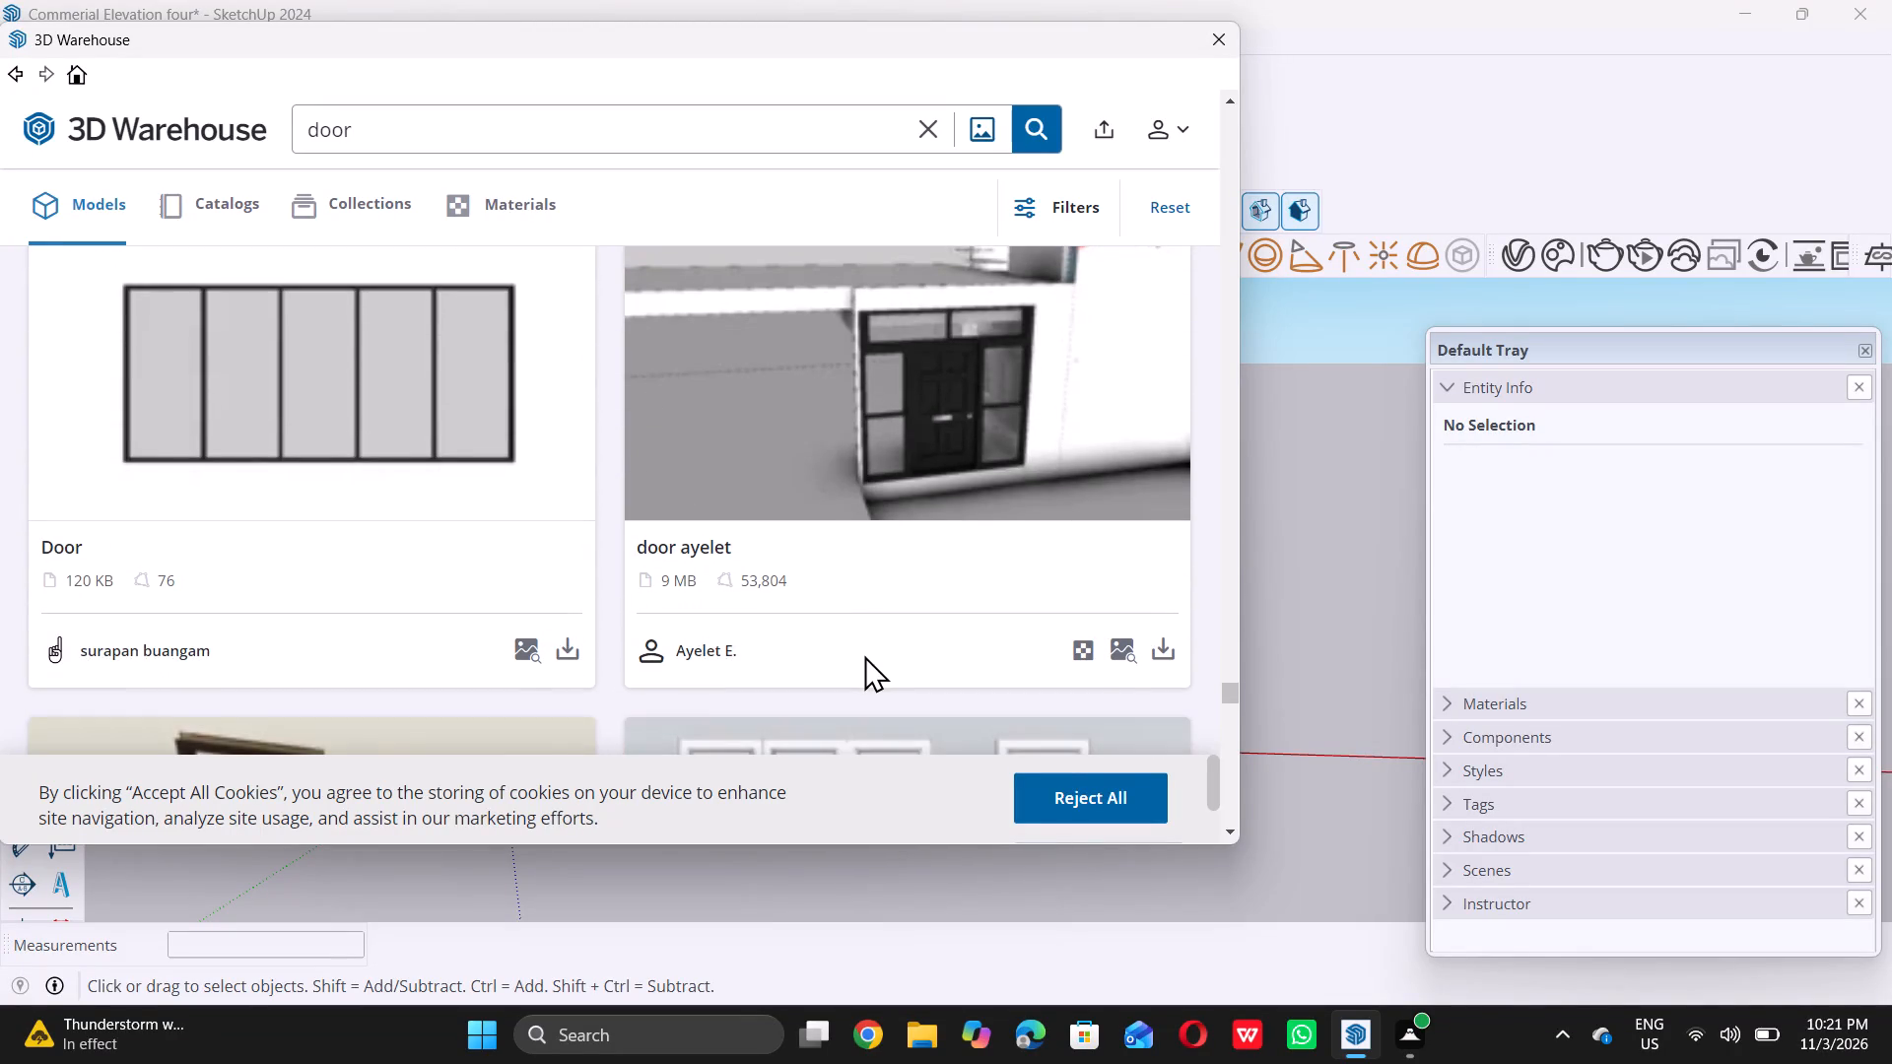
{"action": "scroll", "coordinate": [864, 655], "scroll_direction": "down", "scroll_amount": 11}
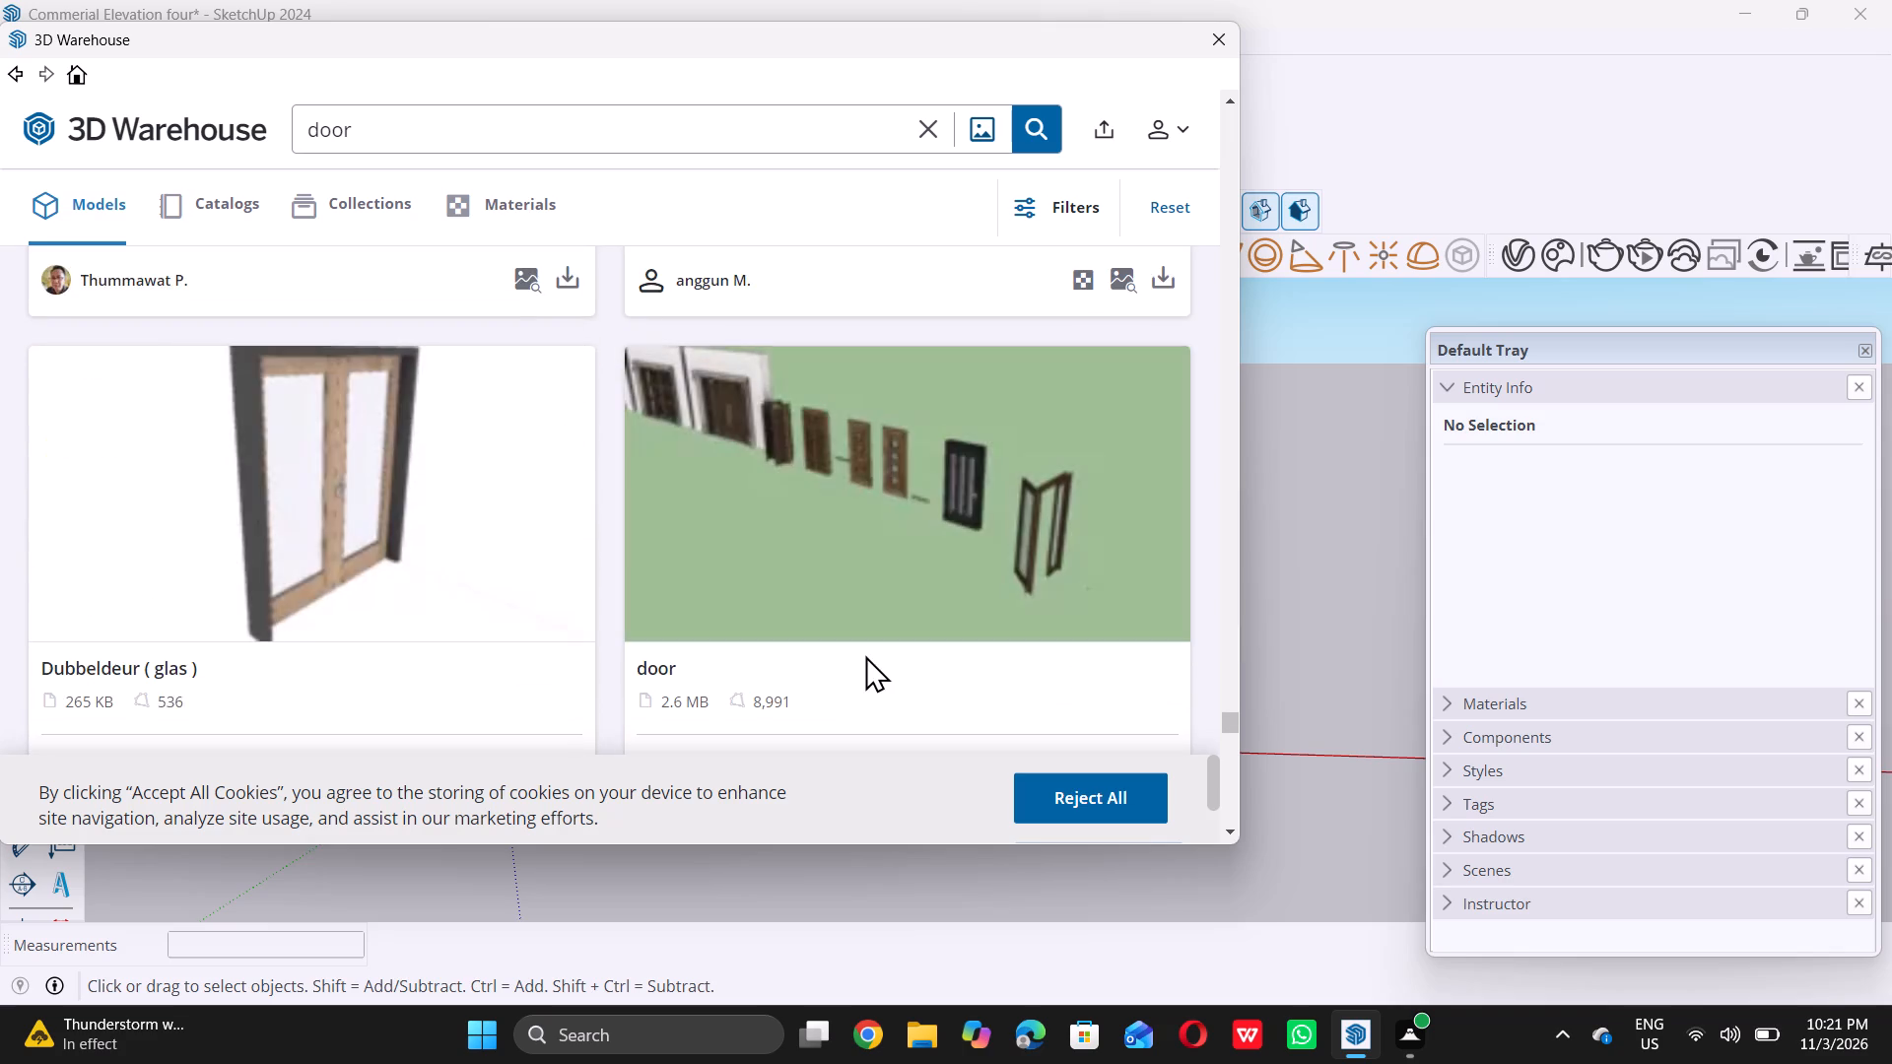
{"action": "scroll", "coordinate": [865, 655], "scroll_direction": "down", "scroll_amount": 13}
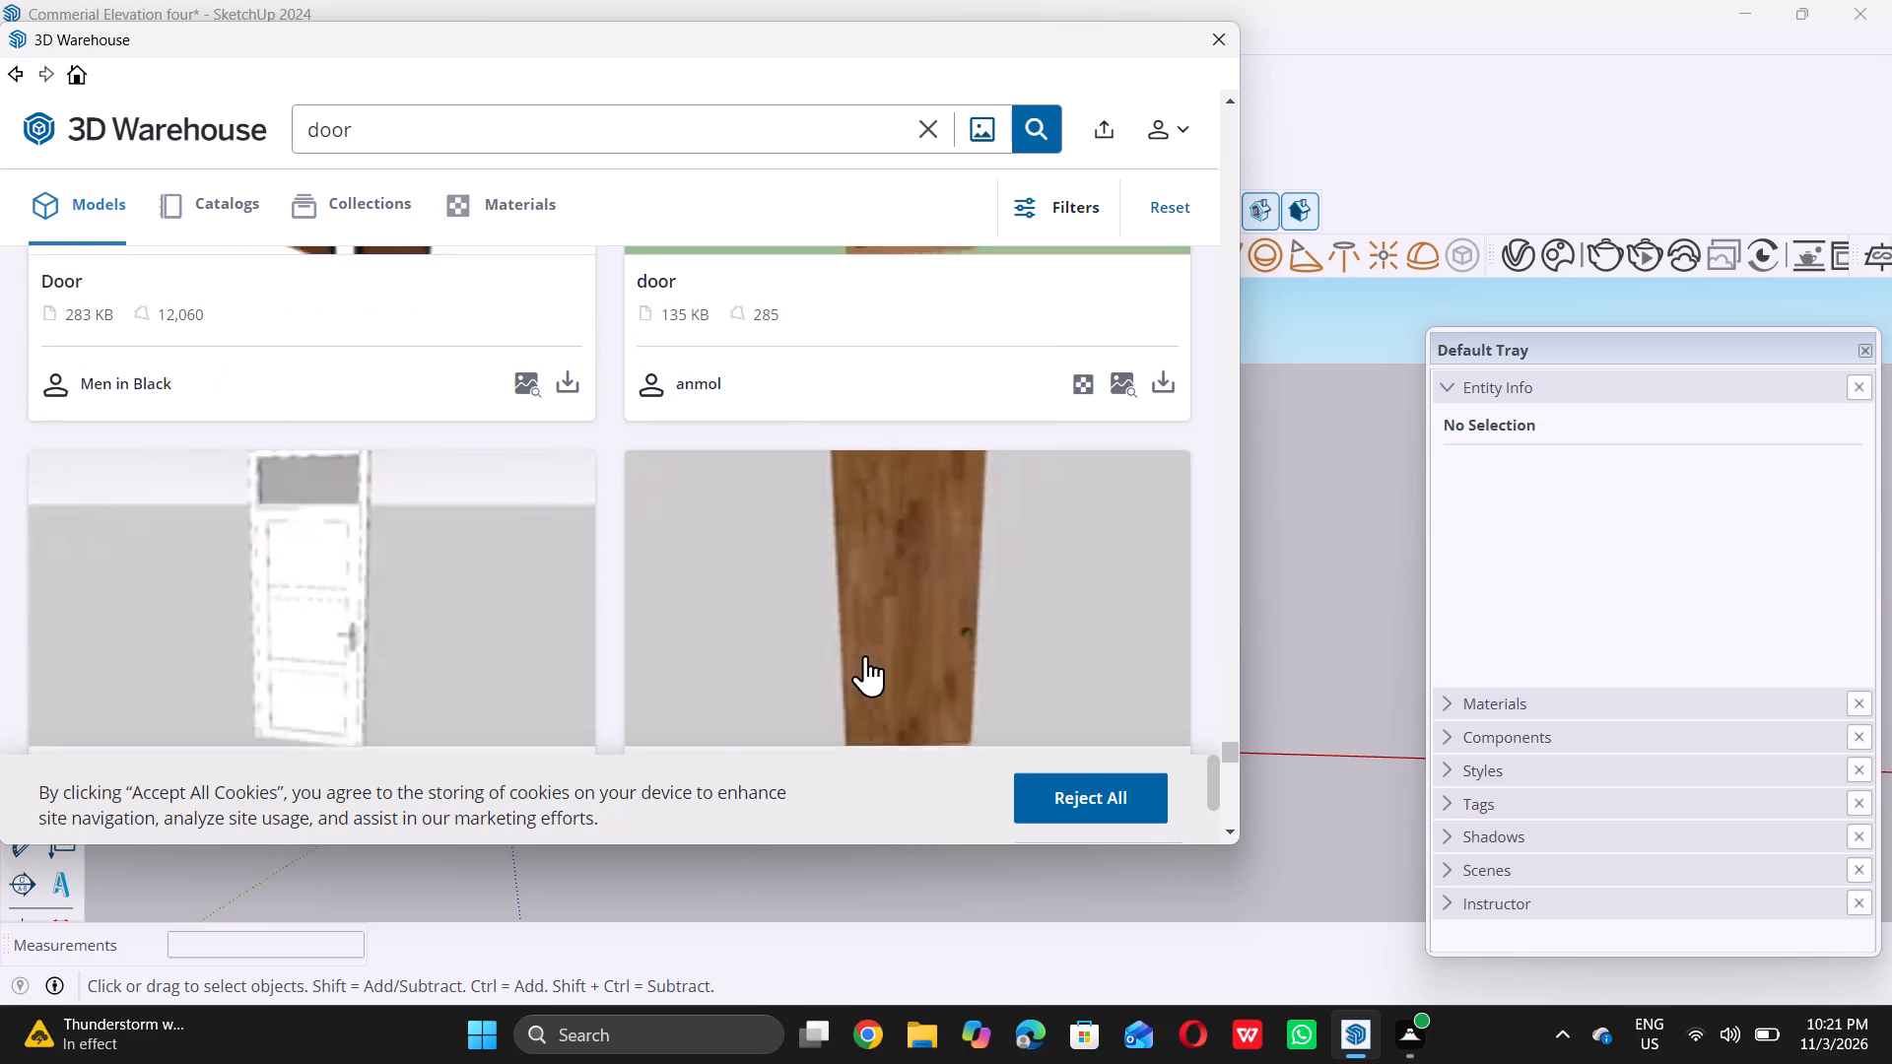
{"action": "scroll", "coordinate": [865, 655], "scroll_direction": "down", "scroll_amount": 14}
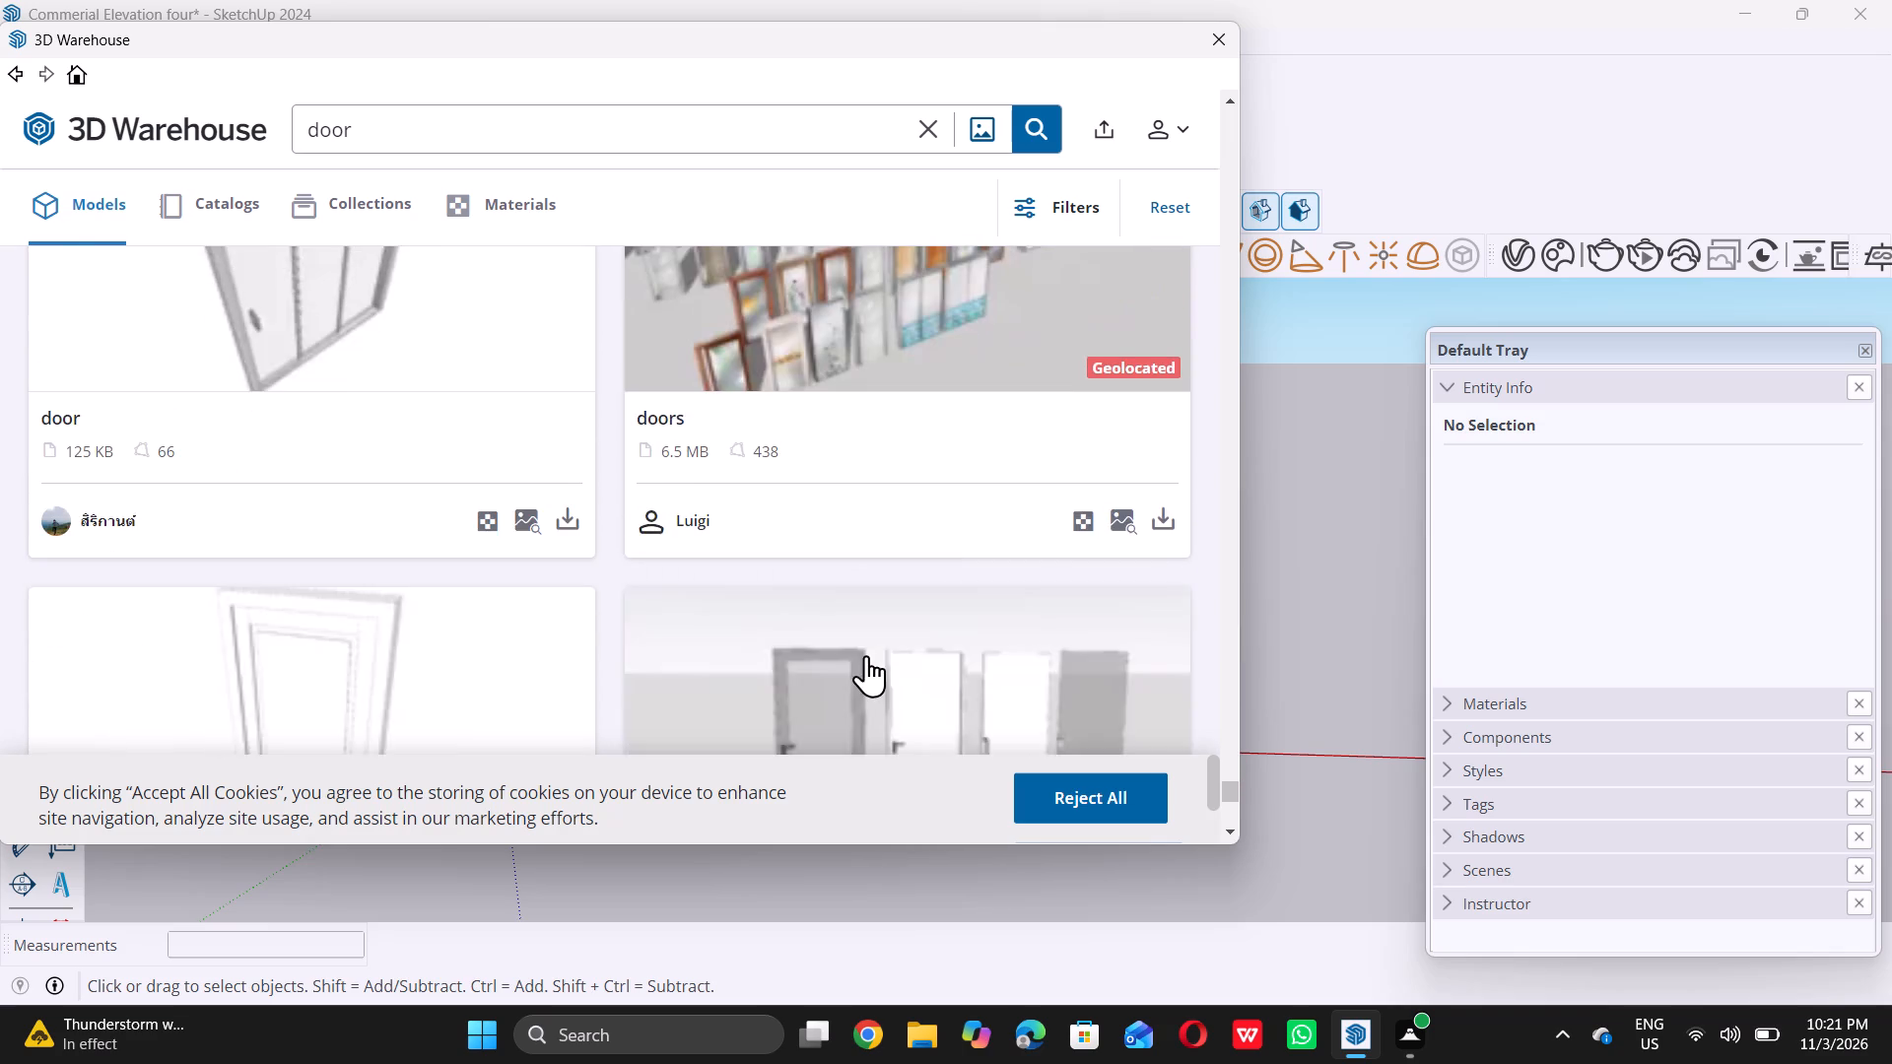
{"action": "scroll", "coordinate": [866, 655], "scroll_direction": "down", "scroll_amount": 4}
{"action": "scroll", "coordinate": [866, 655], "scroll_direction": "up", "scroll_amount": 7}
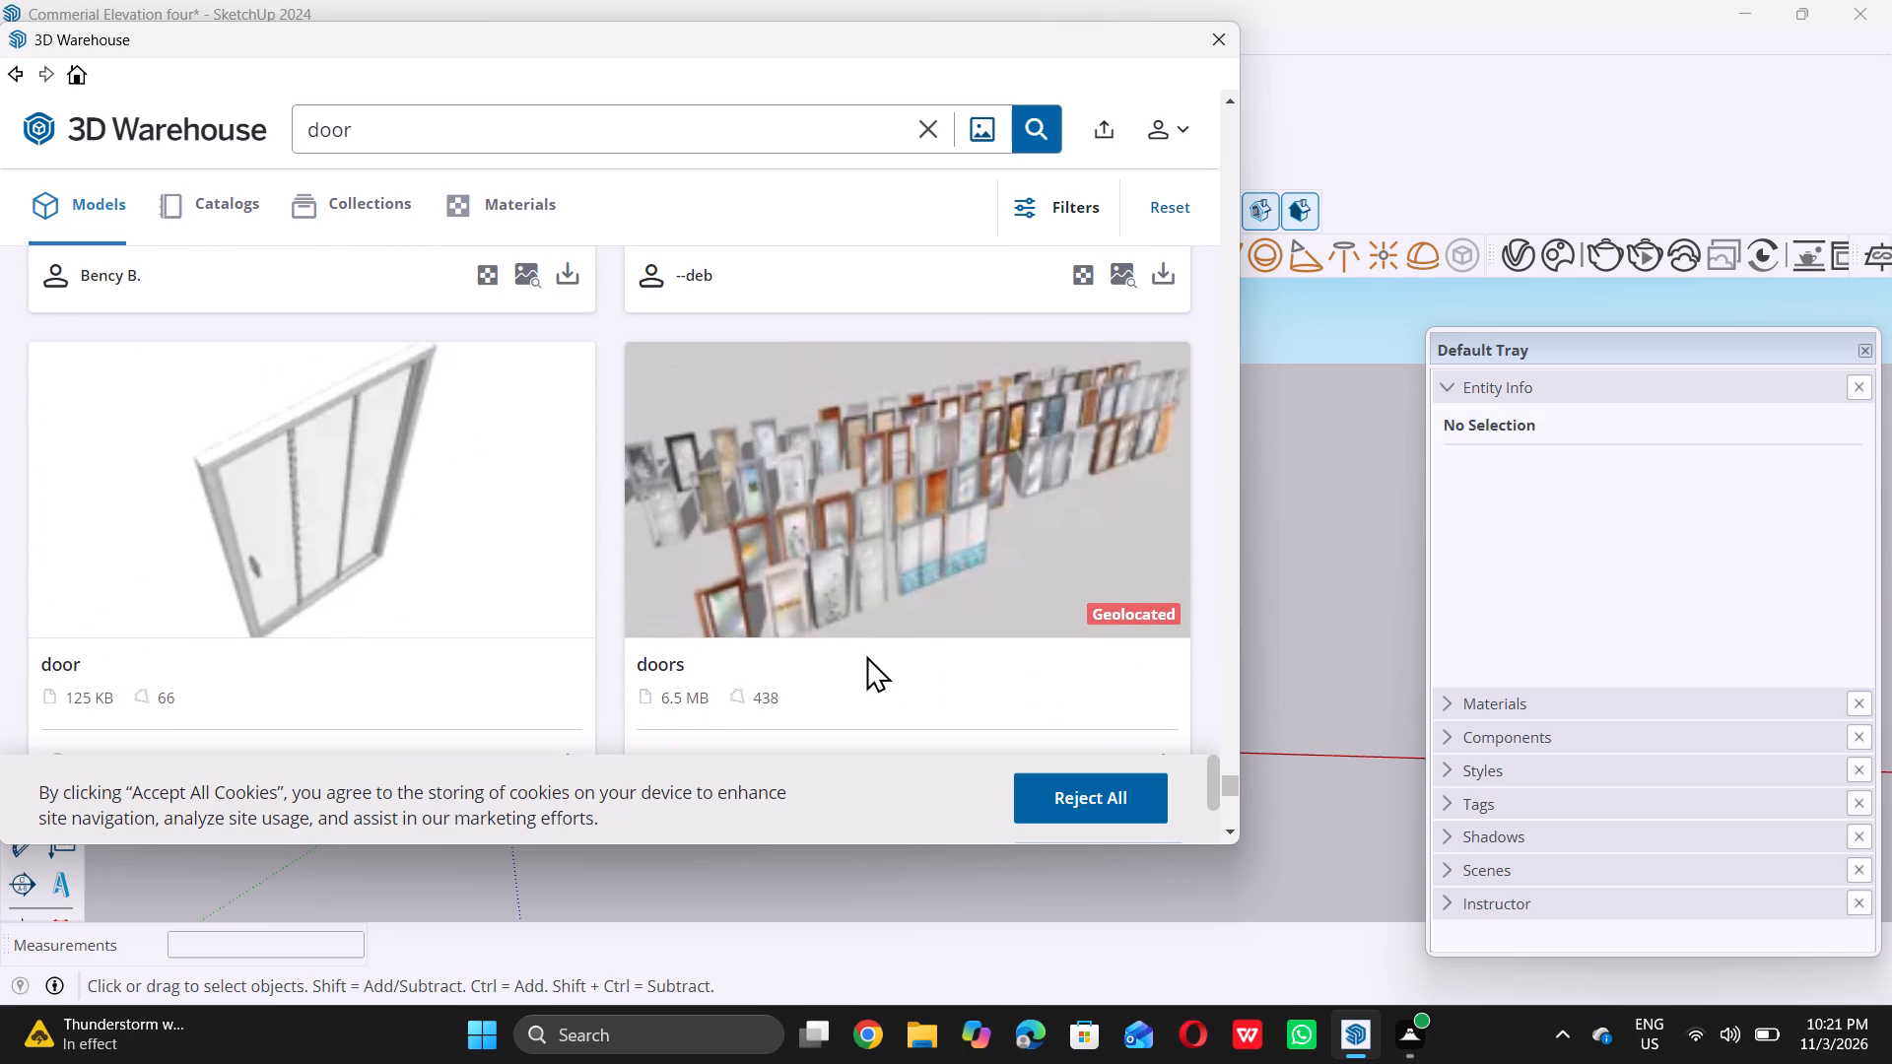
{"action": "scroll", "coordinate": [866, 655], "scroll_direction": "down", "scroll_amount": 5}
{"action": "scroll", "coordinate": [866, 655], "scroll_direction": "up", "scroll_amount": 5}
{"action": "scroll", "coordinate": [866, 655], "scroll_direction": "down", "scroll_amount": 1}
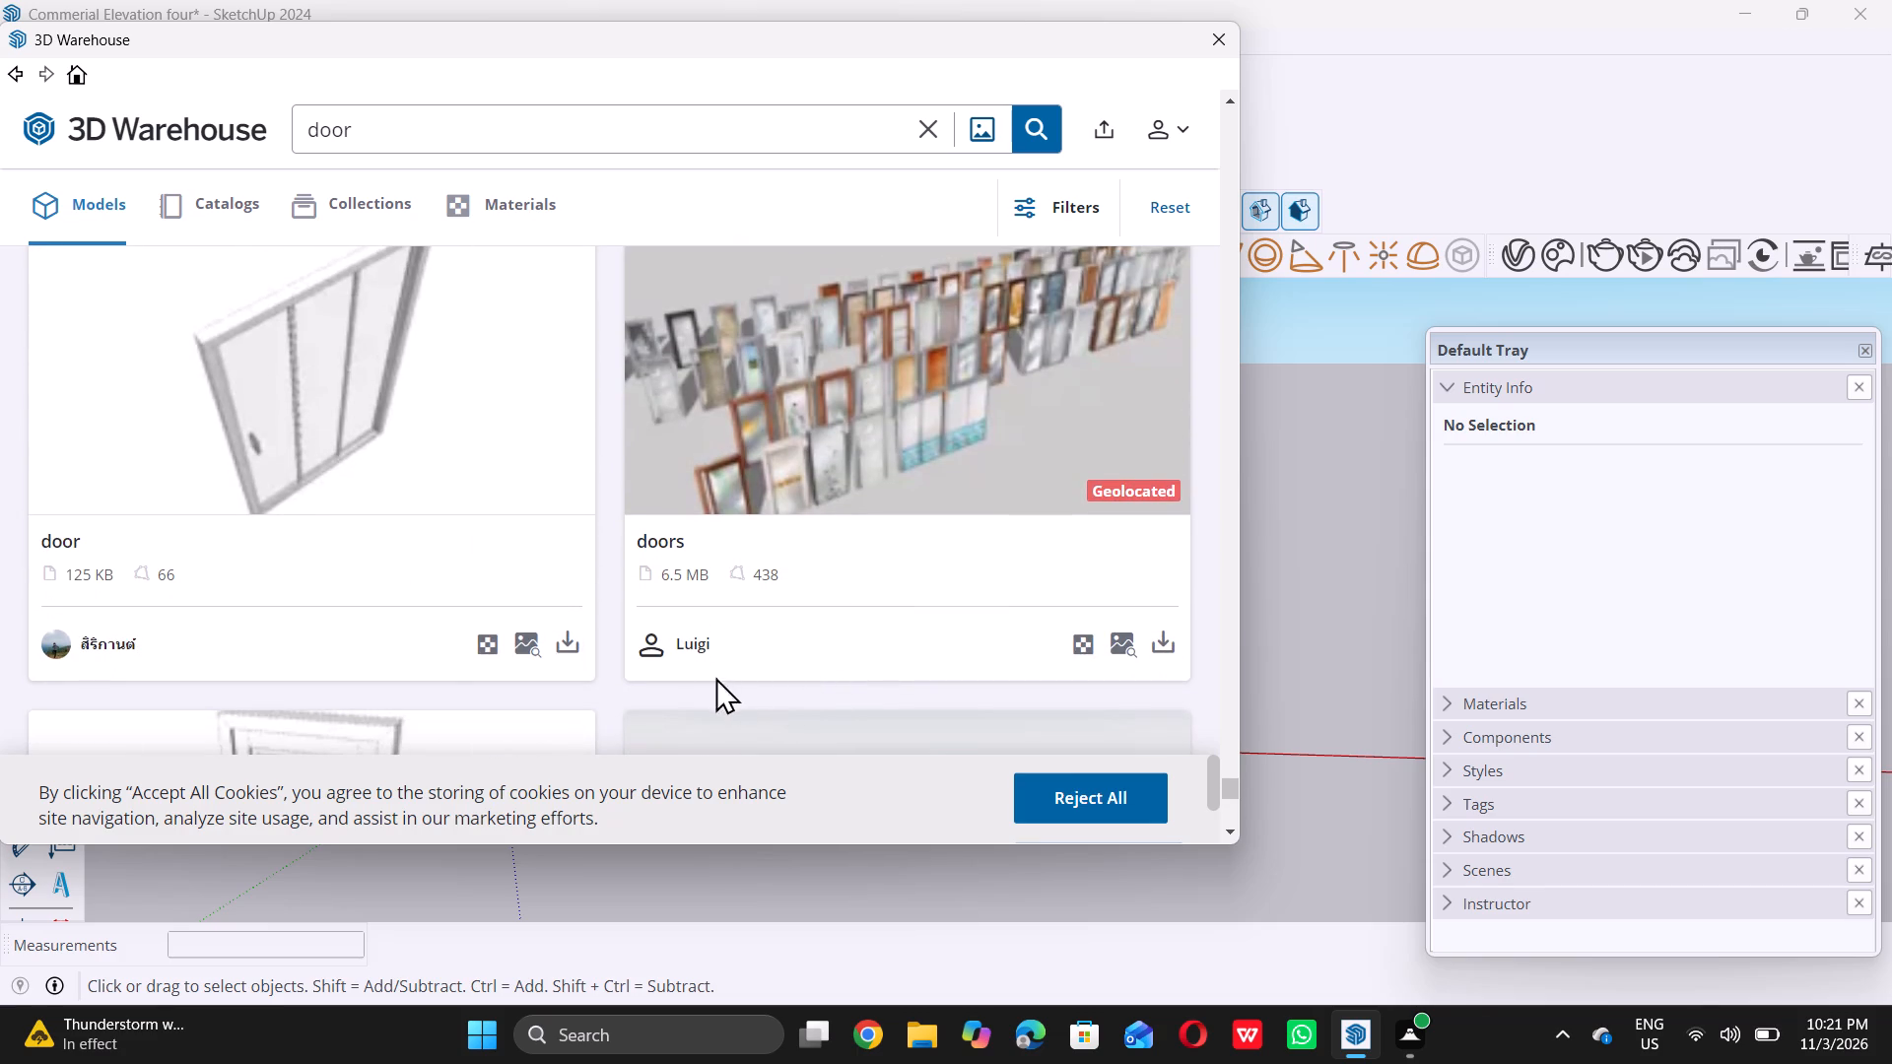
Load the white-framed three-panel sliding glass "door" model (125 KB) directly into the SketchUp model.
{"action": "triple_click", "coordinate": [576, 634]}
{"action": "left_click", "coordinate": [574, 633]}
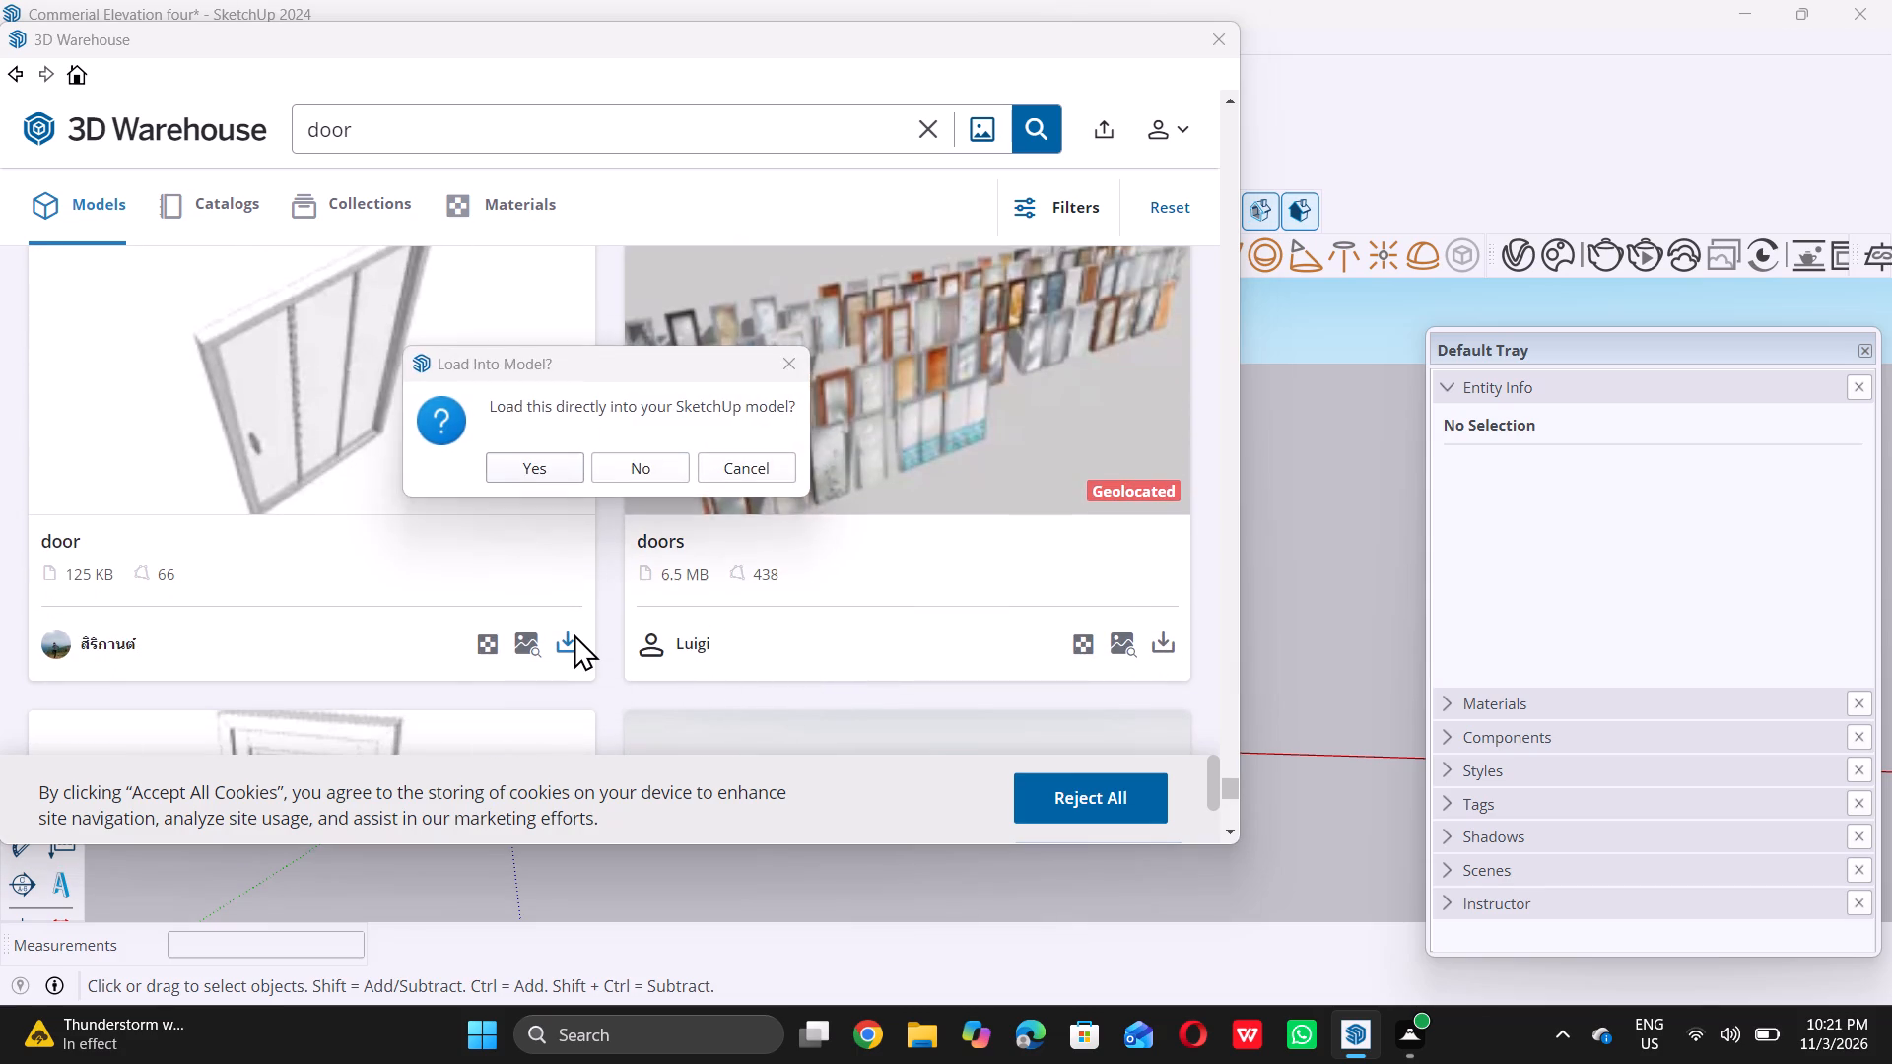
{"action": "triple_click", "coordinate": [547, 469]}
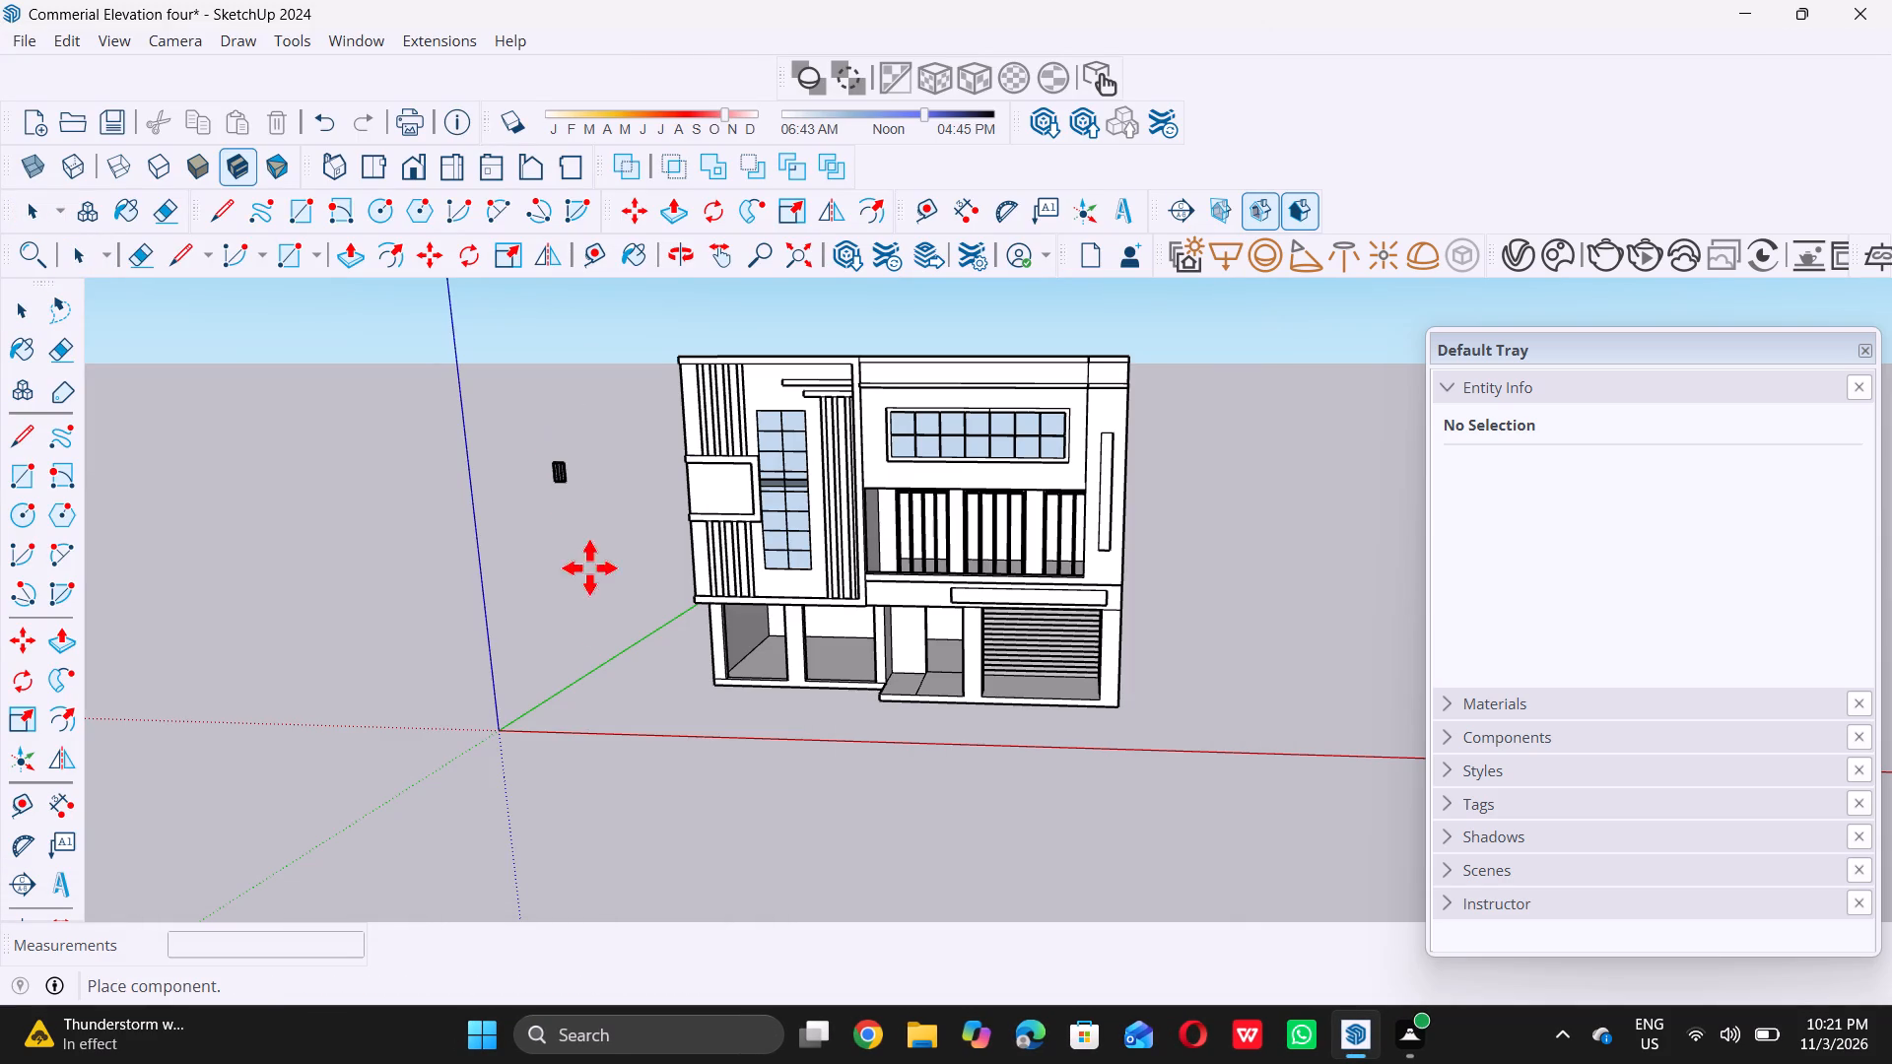
Place the sliding glass door at the lower inner corner of the recessed entrance opening beside the shutter.
{"action": "scroll", "coordinate": [617, 678], "scroll_direction": "up", "scroll_amount": 10}
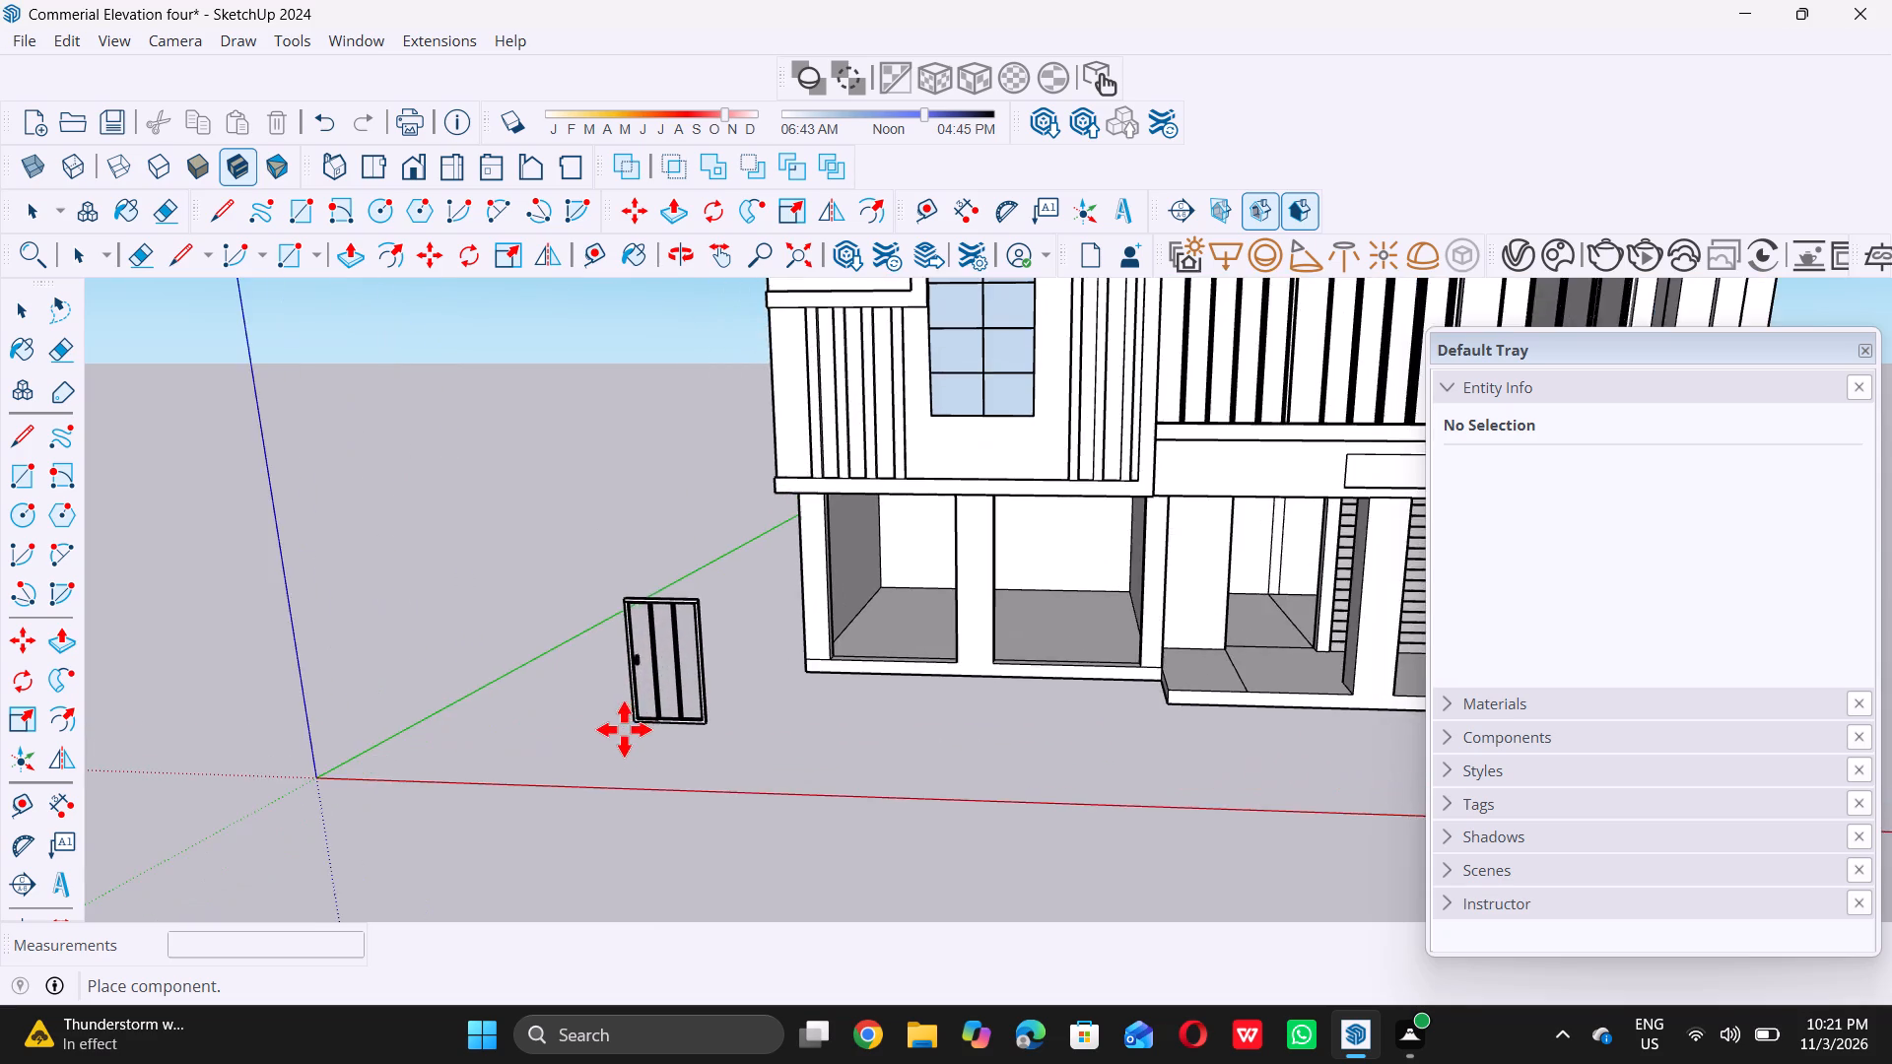
{"action": "scroll", "coordinate": [624, 729], "scroll_direction": "up", "scroll_amount": 6}
{"action": "scroll", "coordinate": [574, 711], "scroll_direction": "down", "scroll_amount": 11}
{"action": "scroll", "coordinate": [473, 623], "scroll_direction": "down", "scroll_amount": 4}
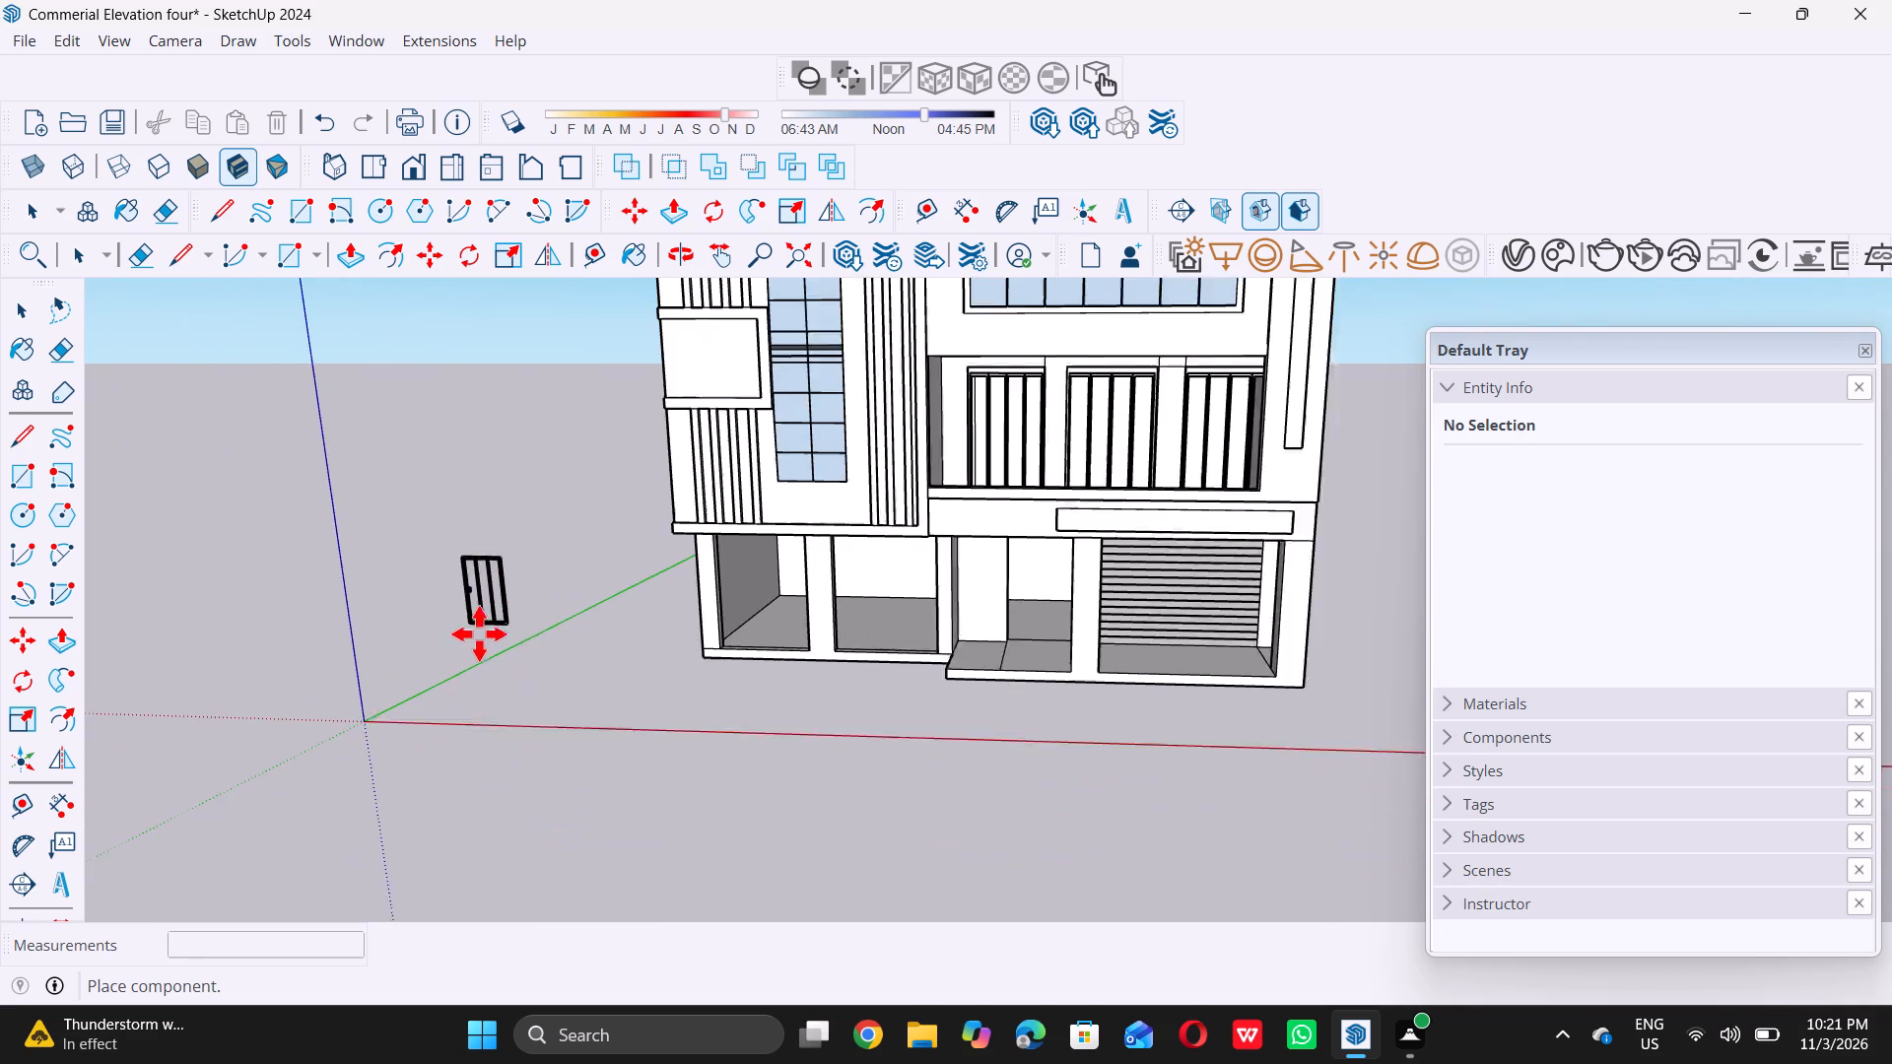
{"action": "middle_click_drag", "start_coordinate": [1002, 627], "coordinate": [986, 634]}
{"action": "middle_click", "coordinate": [986, 634]}
{"action": "middle_click_drag", "start_coordinate": [983, 635], "coordinate": [960, 650]}
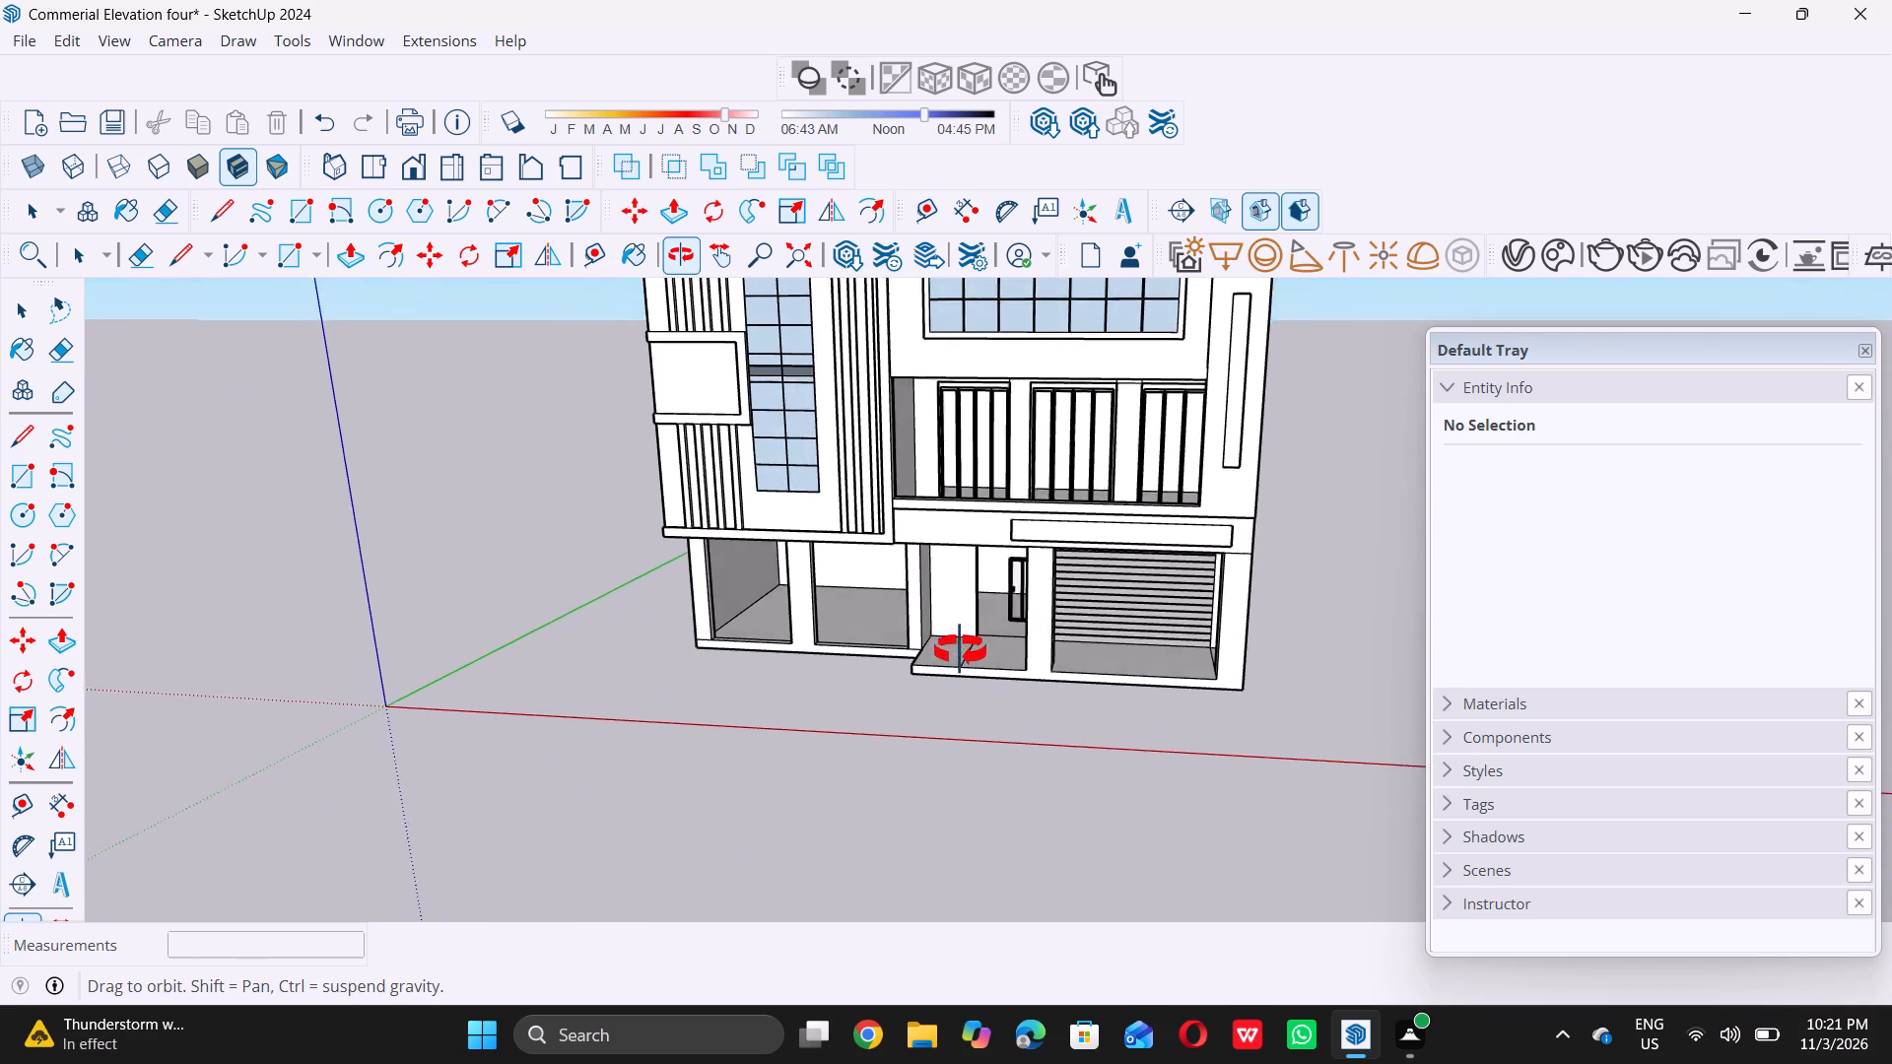
{"action": "middle_click_drag", "start_coordinate": [960, 650], "coordinate": [959, 650]}
{"action": "scroll", "coordinate": [980, 632], "scroll_direction": "up", "scroll_amount": 20}
{"action": "scroll", "coordinate": [980, 632], "scroll_direction": "up", "scroll_amount": 2}
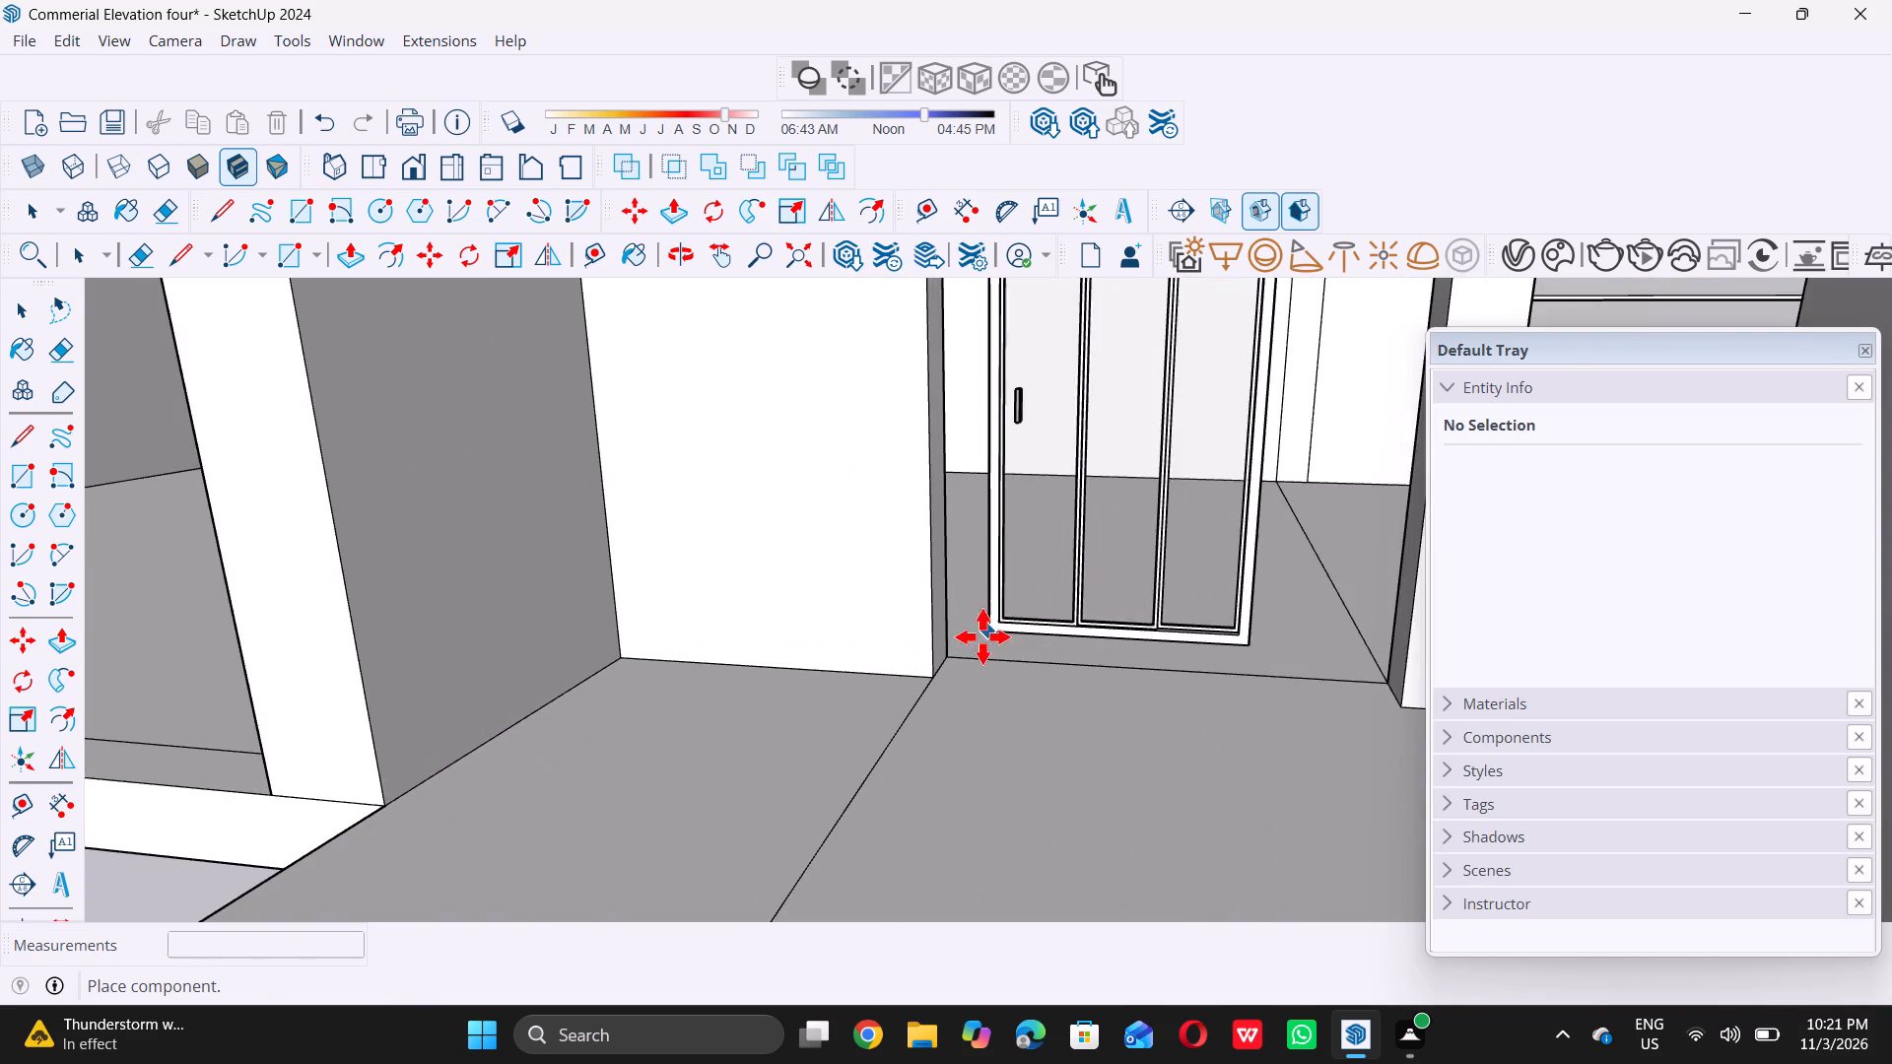
{"action": "scroll", "coordinate": [982, 636], "scroll_direction": "up", "scroll_amount": 2}
{"action": "middle_click_drag", "start_coordinate": [965, 652], "coordinate": [923, 669]}
{"action": "scroll", "coordinate": [925, 670], "scroll_direction": "up", "scroll_amount": 7}
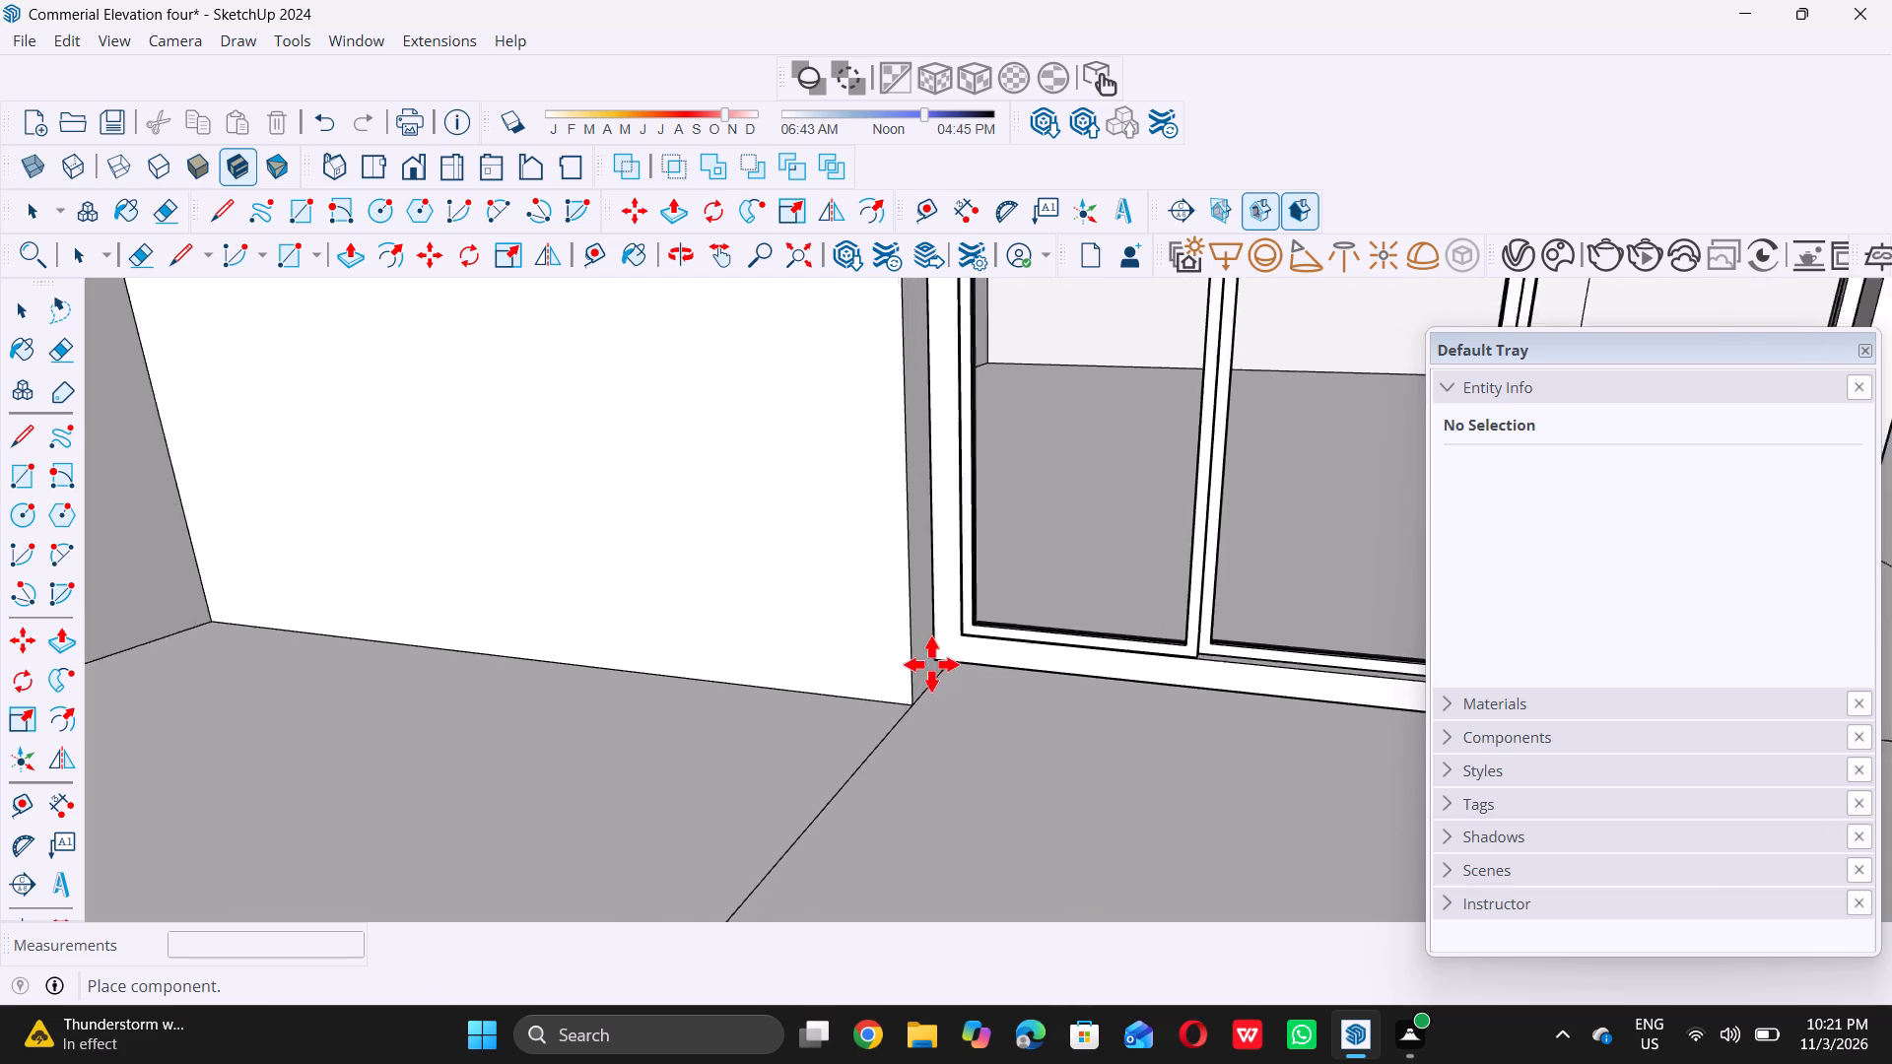
{"action": "scroll", "coordinate": [931, 664], "scroll_direction": "up", "scroll_amount": 2}
{"action": "double_click", "coordinate": [942, 680]}
{"action": "key", "text": "space"}
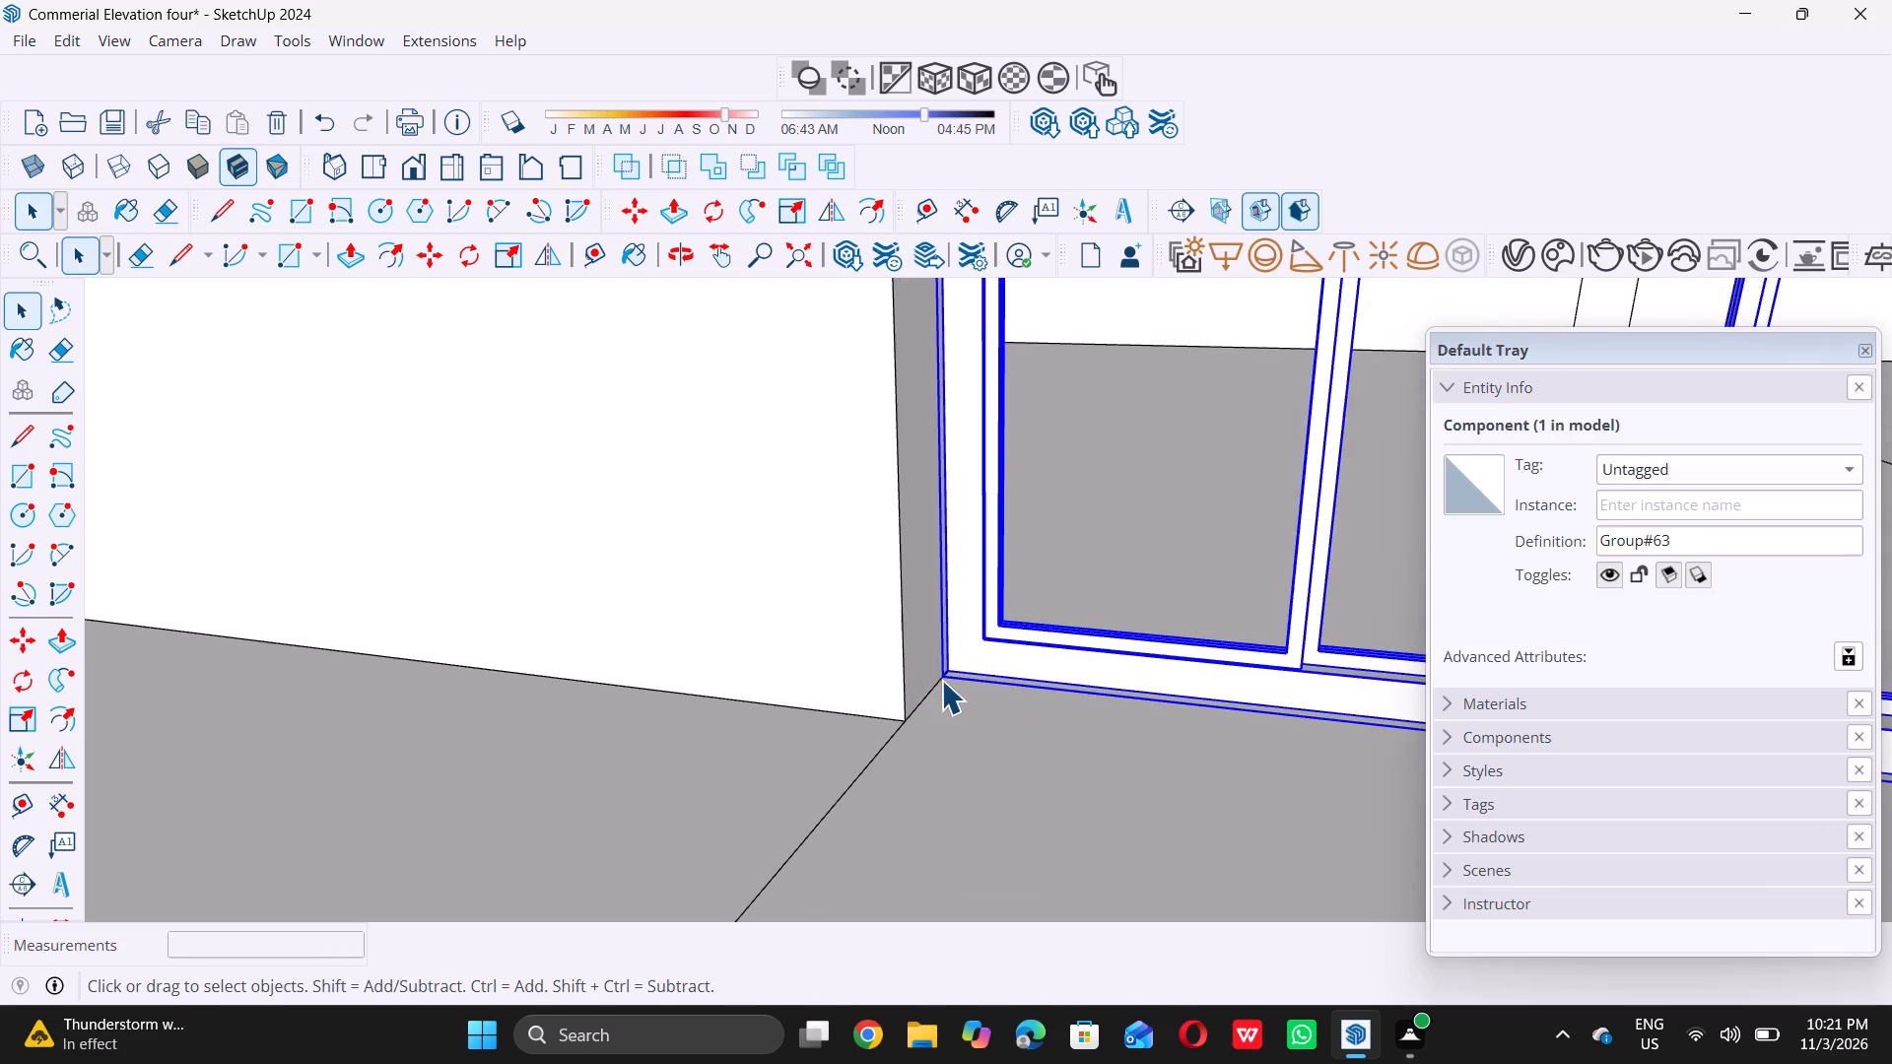
Scale the door's width along the red axis until it reaches the opposite jamb of the entrance opening.
{"action": "scroll", "coordinate": [939, 682], "scroll_direction": "down", "scroll_amount": 20}
{"action": "scroll", "coordinate": [939, 682], "scroll_direction": "down", "scroll_amount": 4}
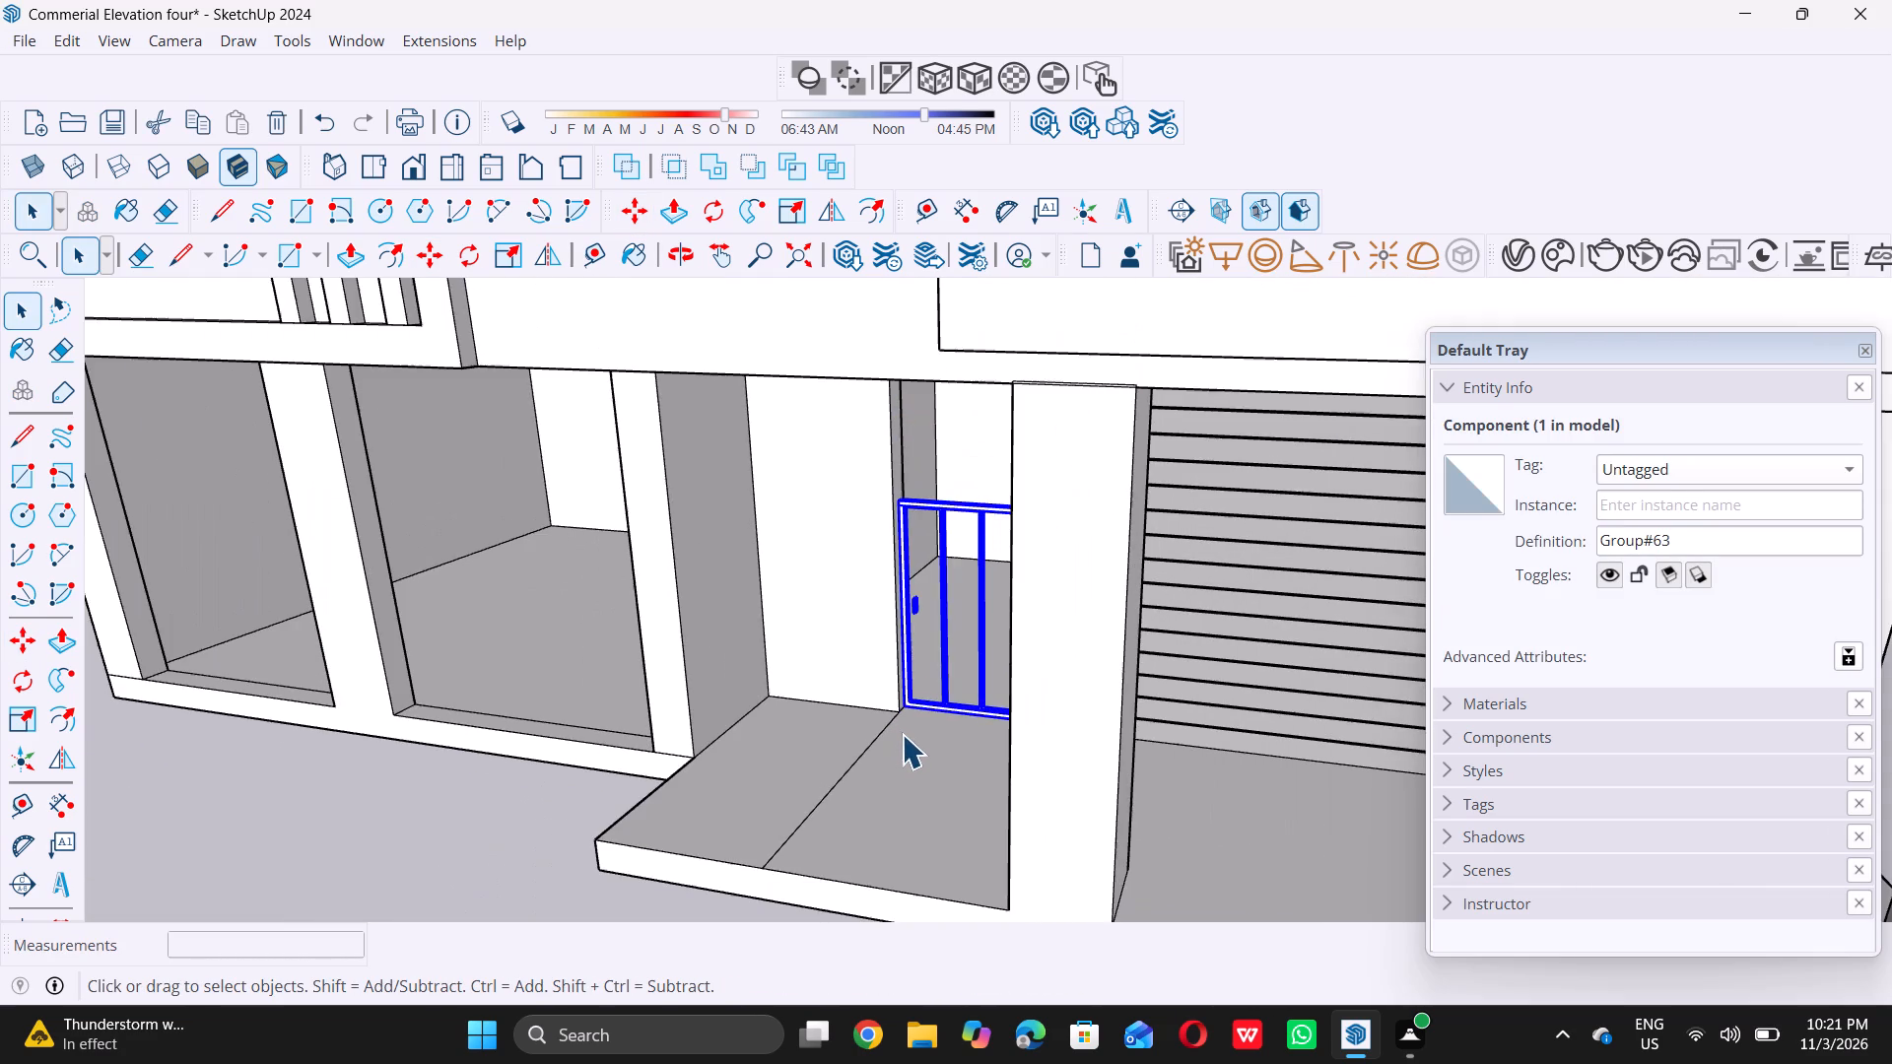
{"action": "scroll", "coordinate": [903, 736], "scroll_direction": "down", "scroll_amount": 4}
{"action": "middle_click_drag", "start_coordinate": [903, 736], "coordinate": [1068, 621]}
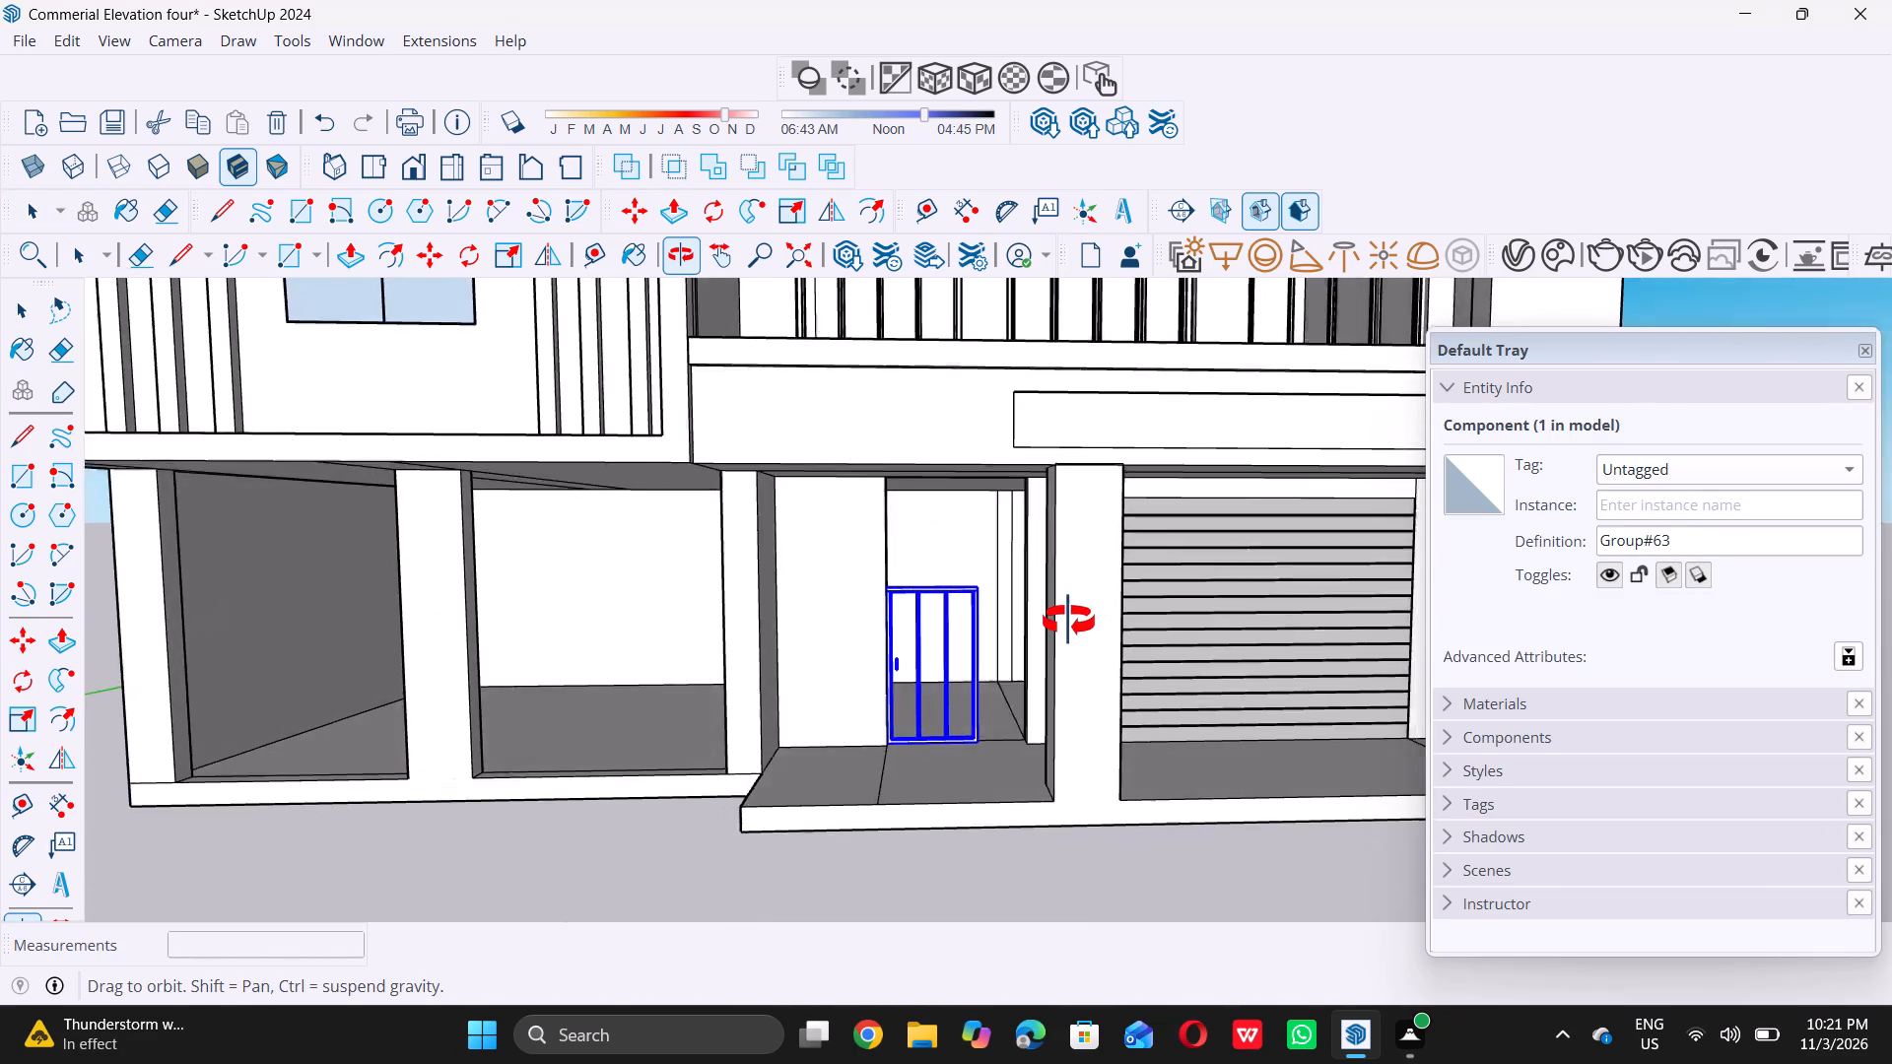
{"action": "middle_click_drag", "start_coordinate": [1068, 621], "coordinate": [1068, 658]}
{"action": "scroll", "coordinate": [1068, 658], "scroll_direction": "up", "scroll_amount": 1}
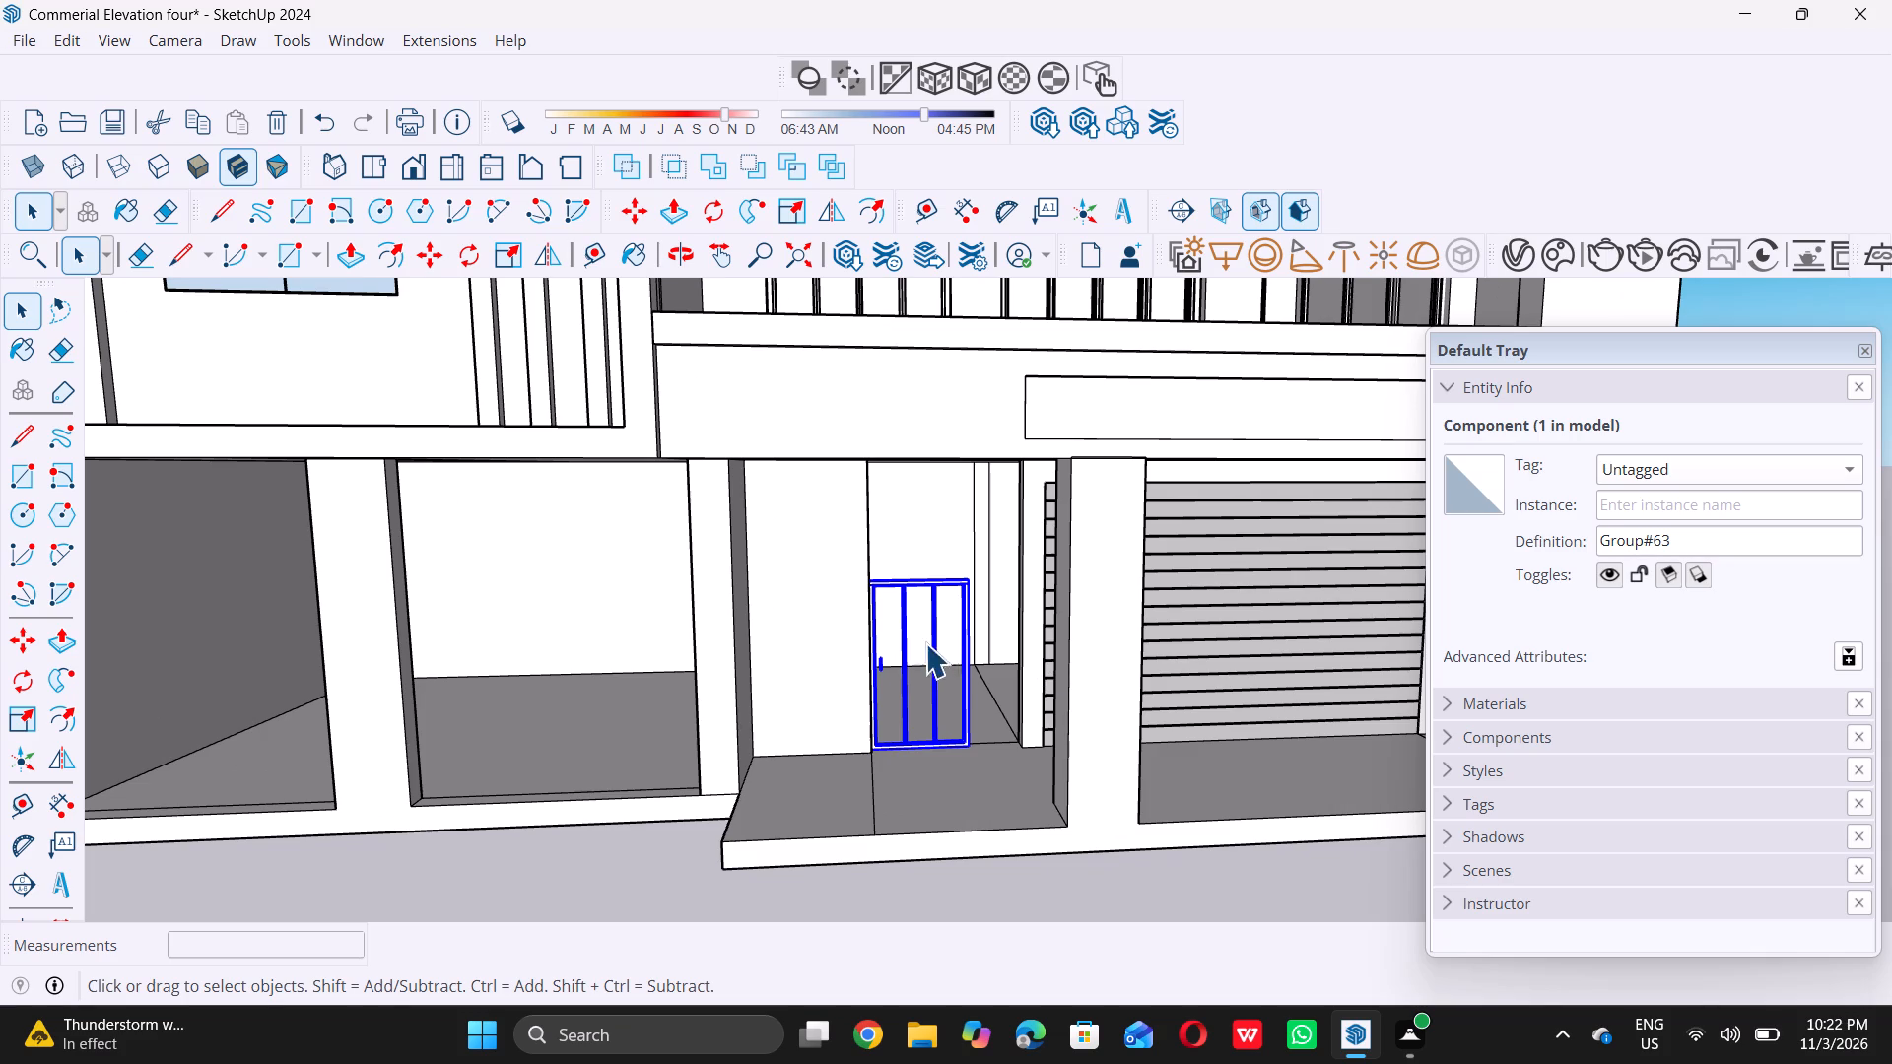
{"action": "middle_click_drag", "start_coordinate": [917, 655], "coordinate": [843, 658]}
{"action": "scroll", "coordinate": [905, 709], "scroll_direction": "up", "scroll_amount": 11}
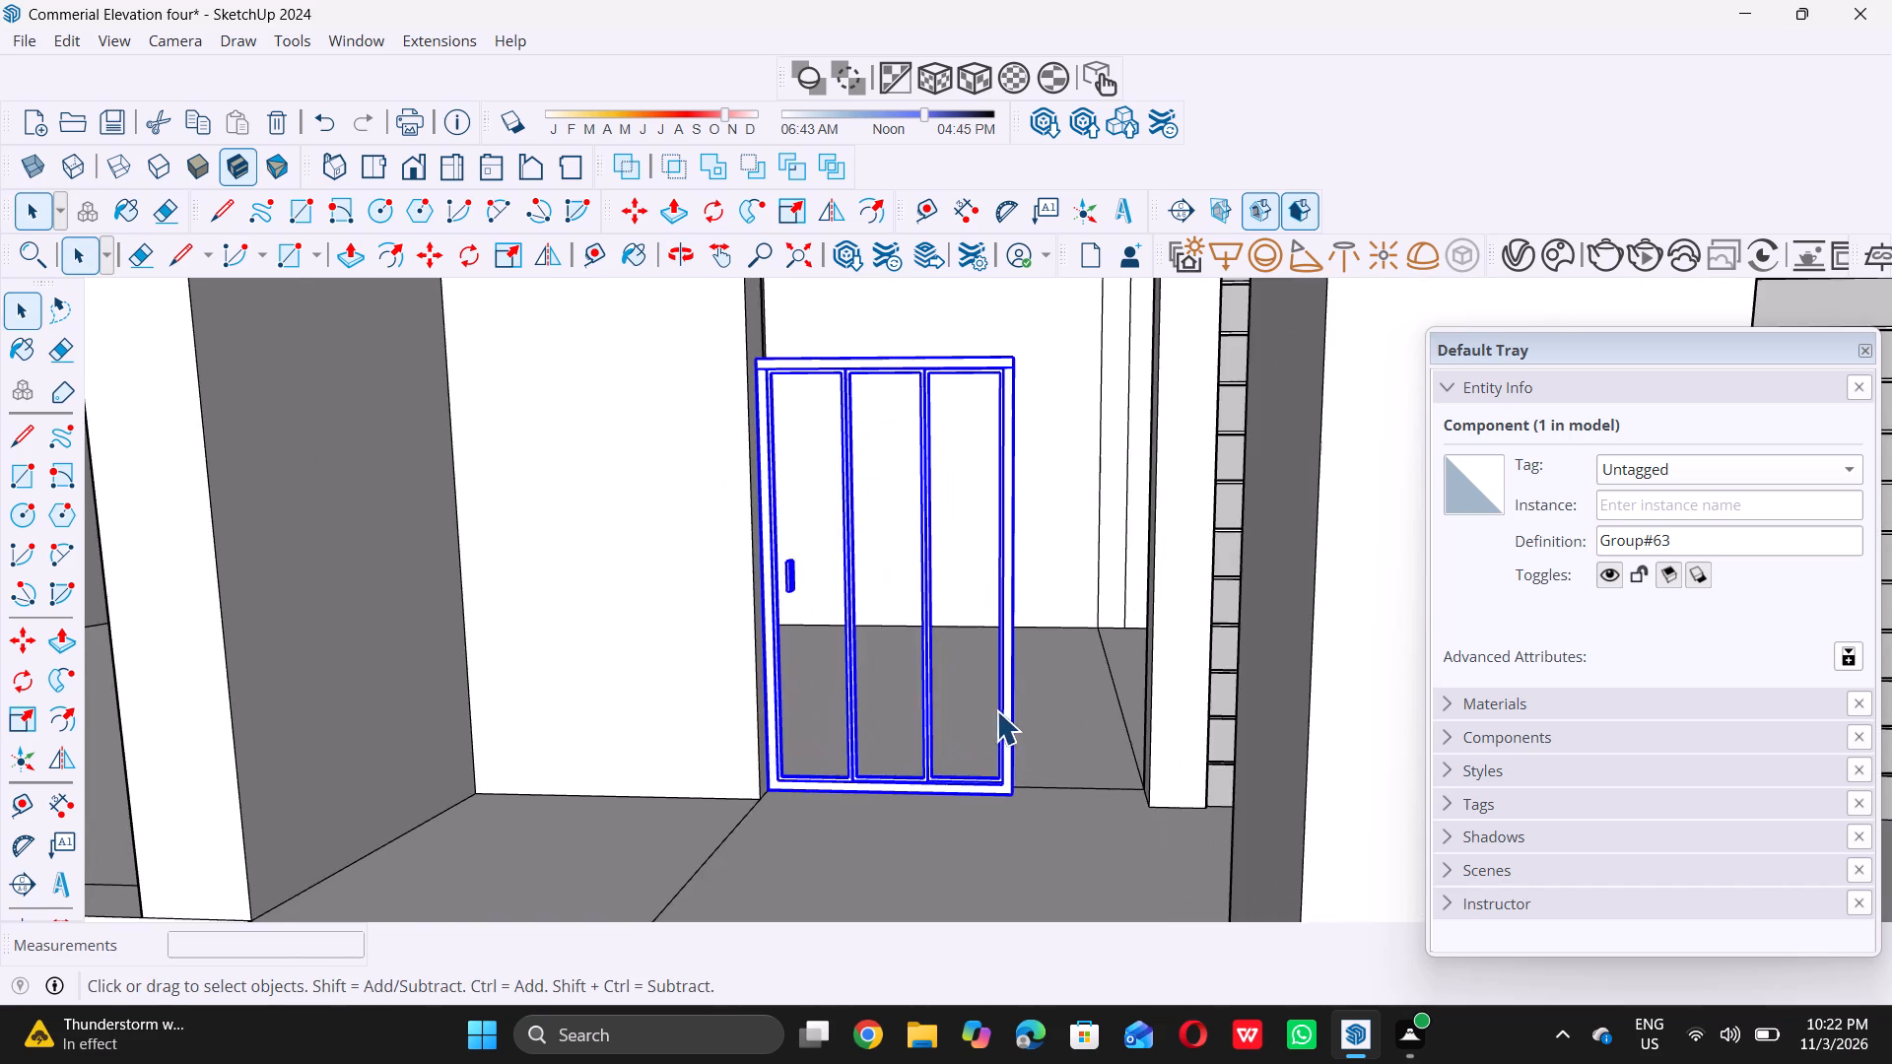
{"action": "middle_click_drag", "start_coordinate": [997, 708], "coordinate": [957, 755]}
{"action": "middle_click", "coordinate": [957, 755]}
{"action": "scroll", "coordinate": [999, 677], "scroll_direction": "up", "scroll_amount": 10}
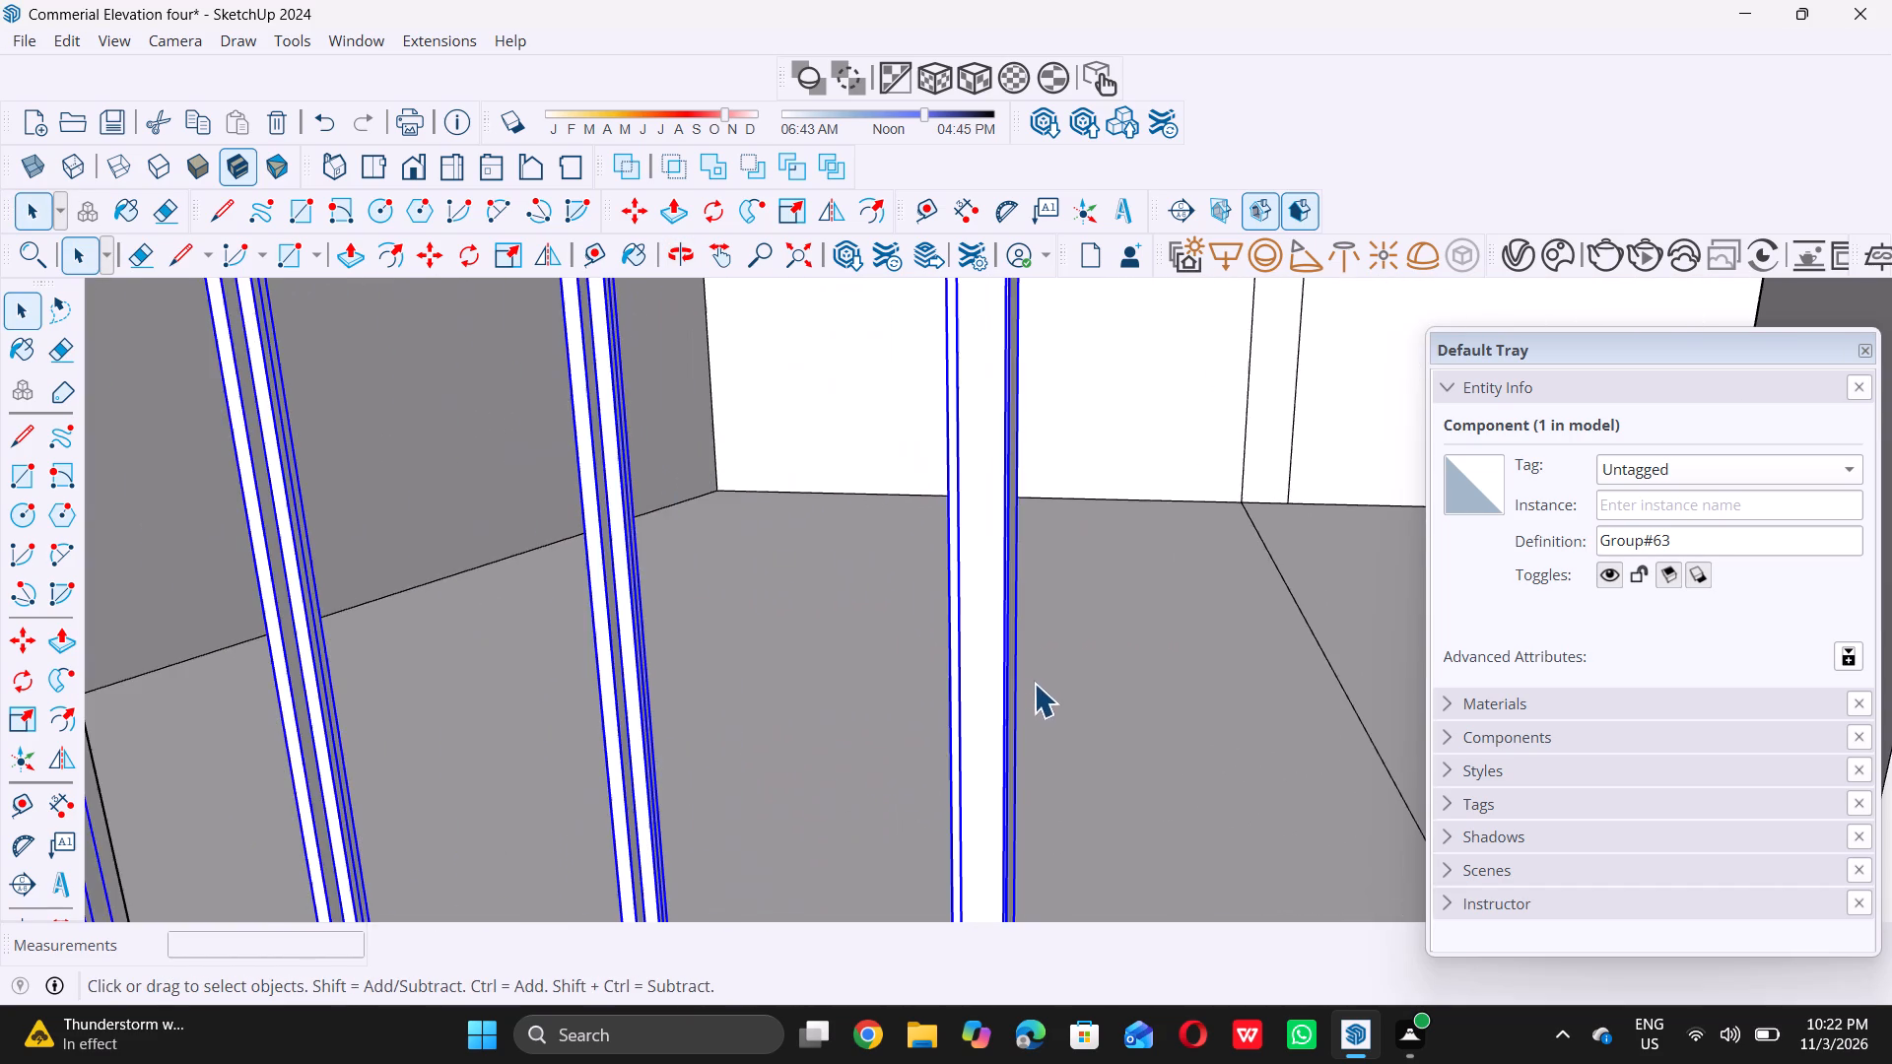
{"action": "scroll", "coordinate": [1037, 713], "scroll_direction": "down", "scroll_amount": 11}
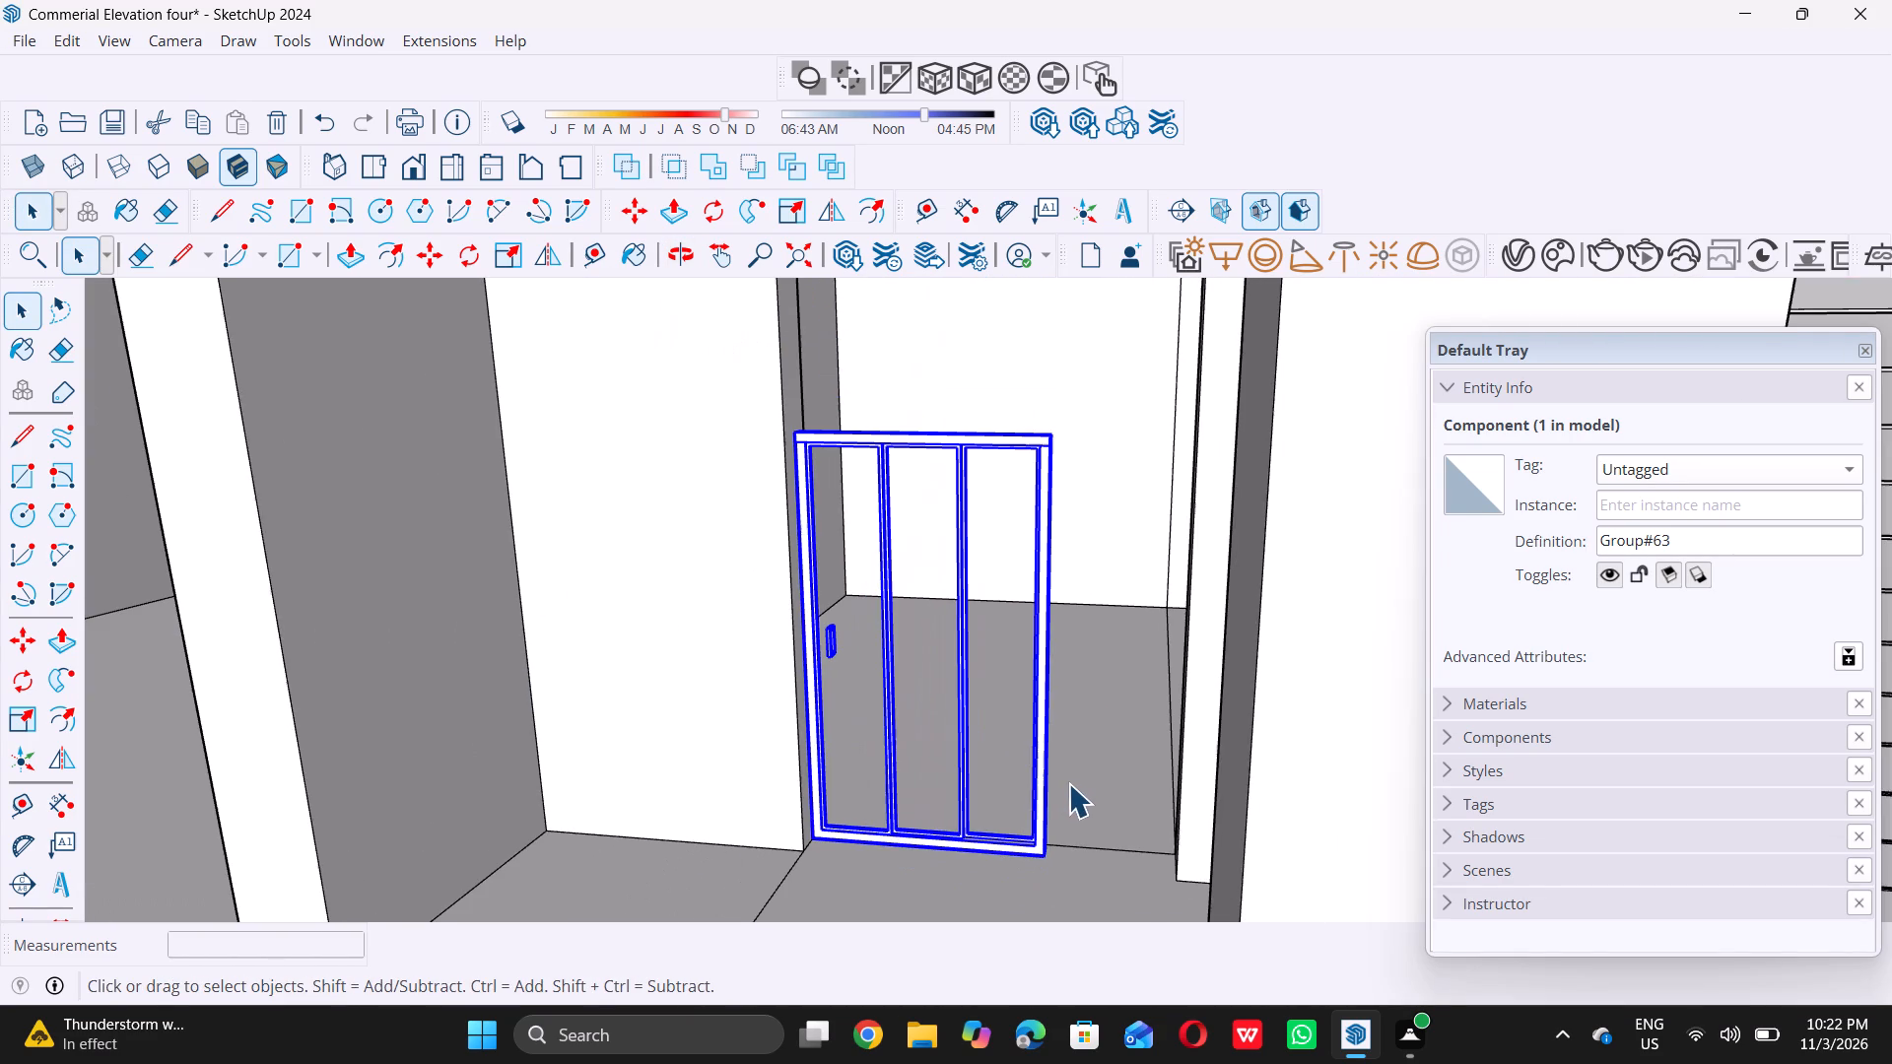
{"action": "key", "text": "s"}
{"action": "scroll", "coordinate": [1052, 658], "scroll_direction": "up", "scroll_amount": 3}
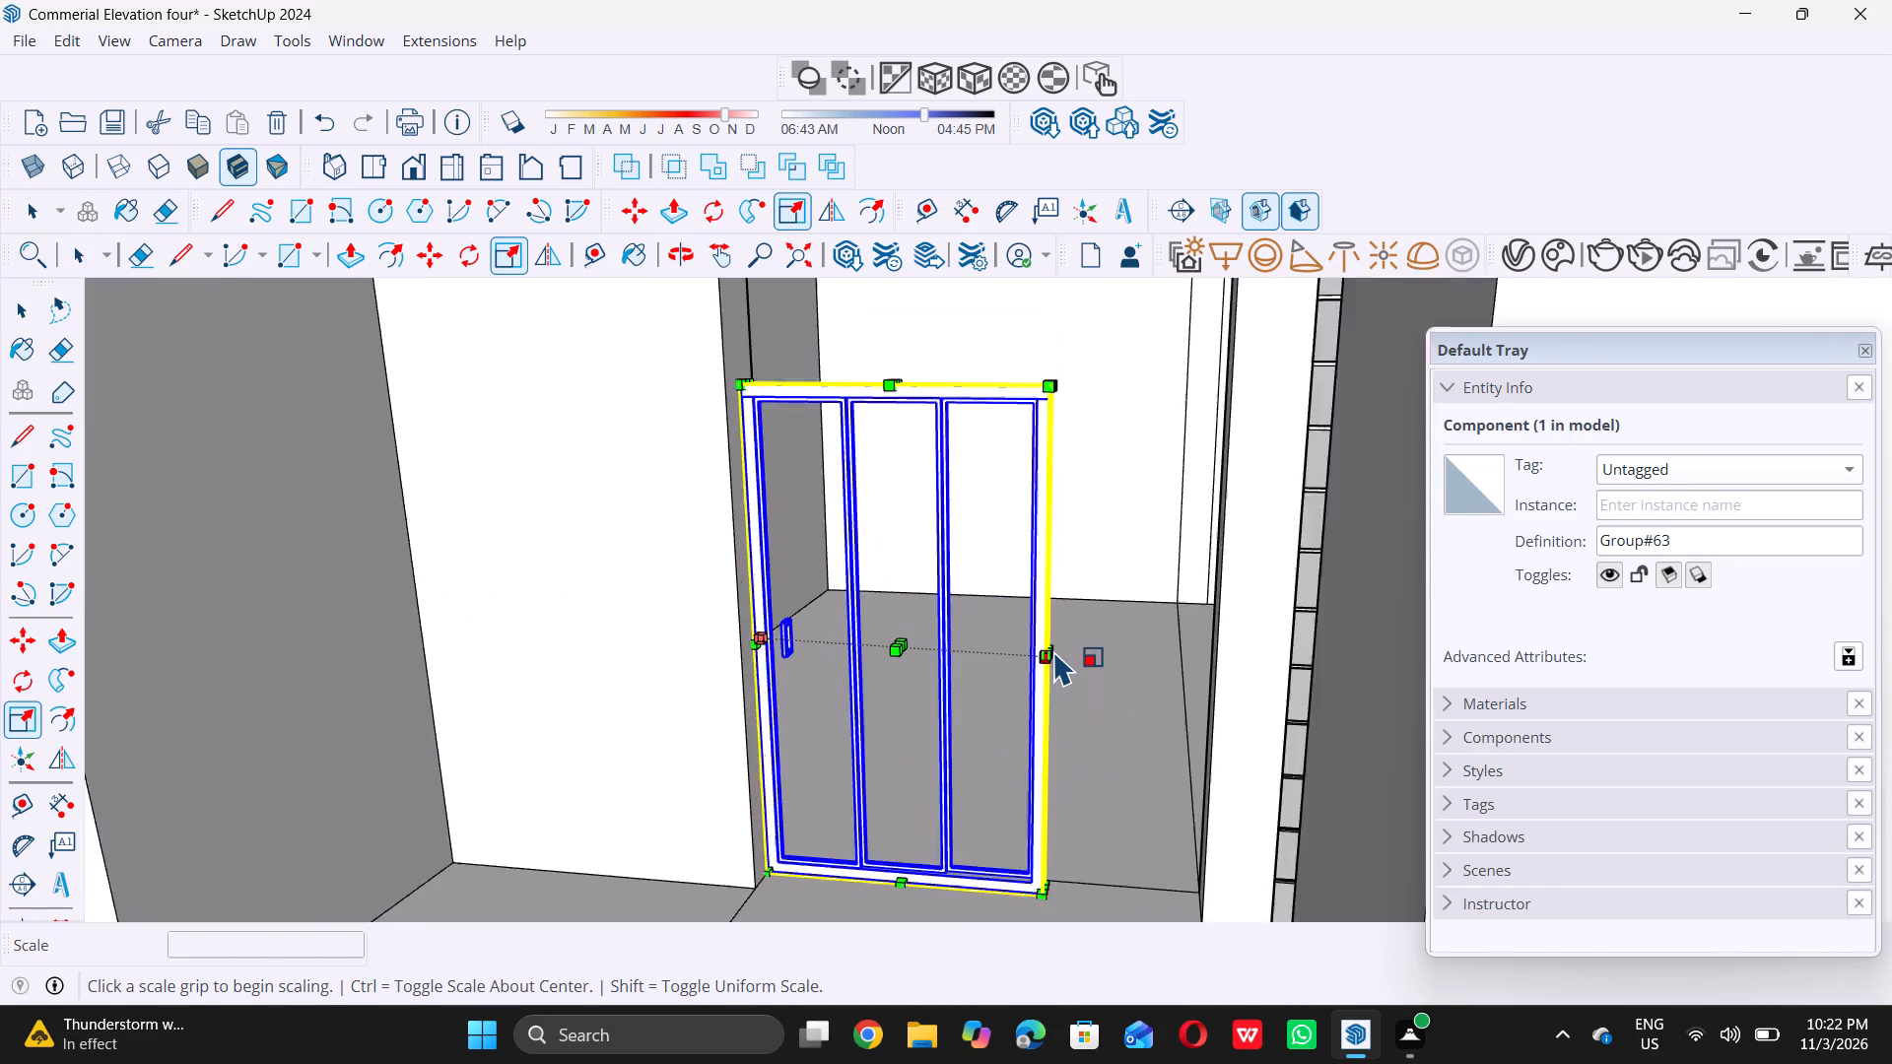
{"action": "scroll", "coordinate": [1054, 650], "scroll_direction": "up", "scroll_amount": 4}
{"action": "left_click", "coordinate": [1034, 677]}
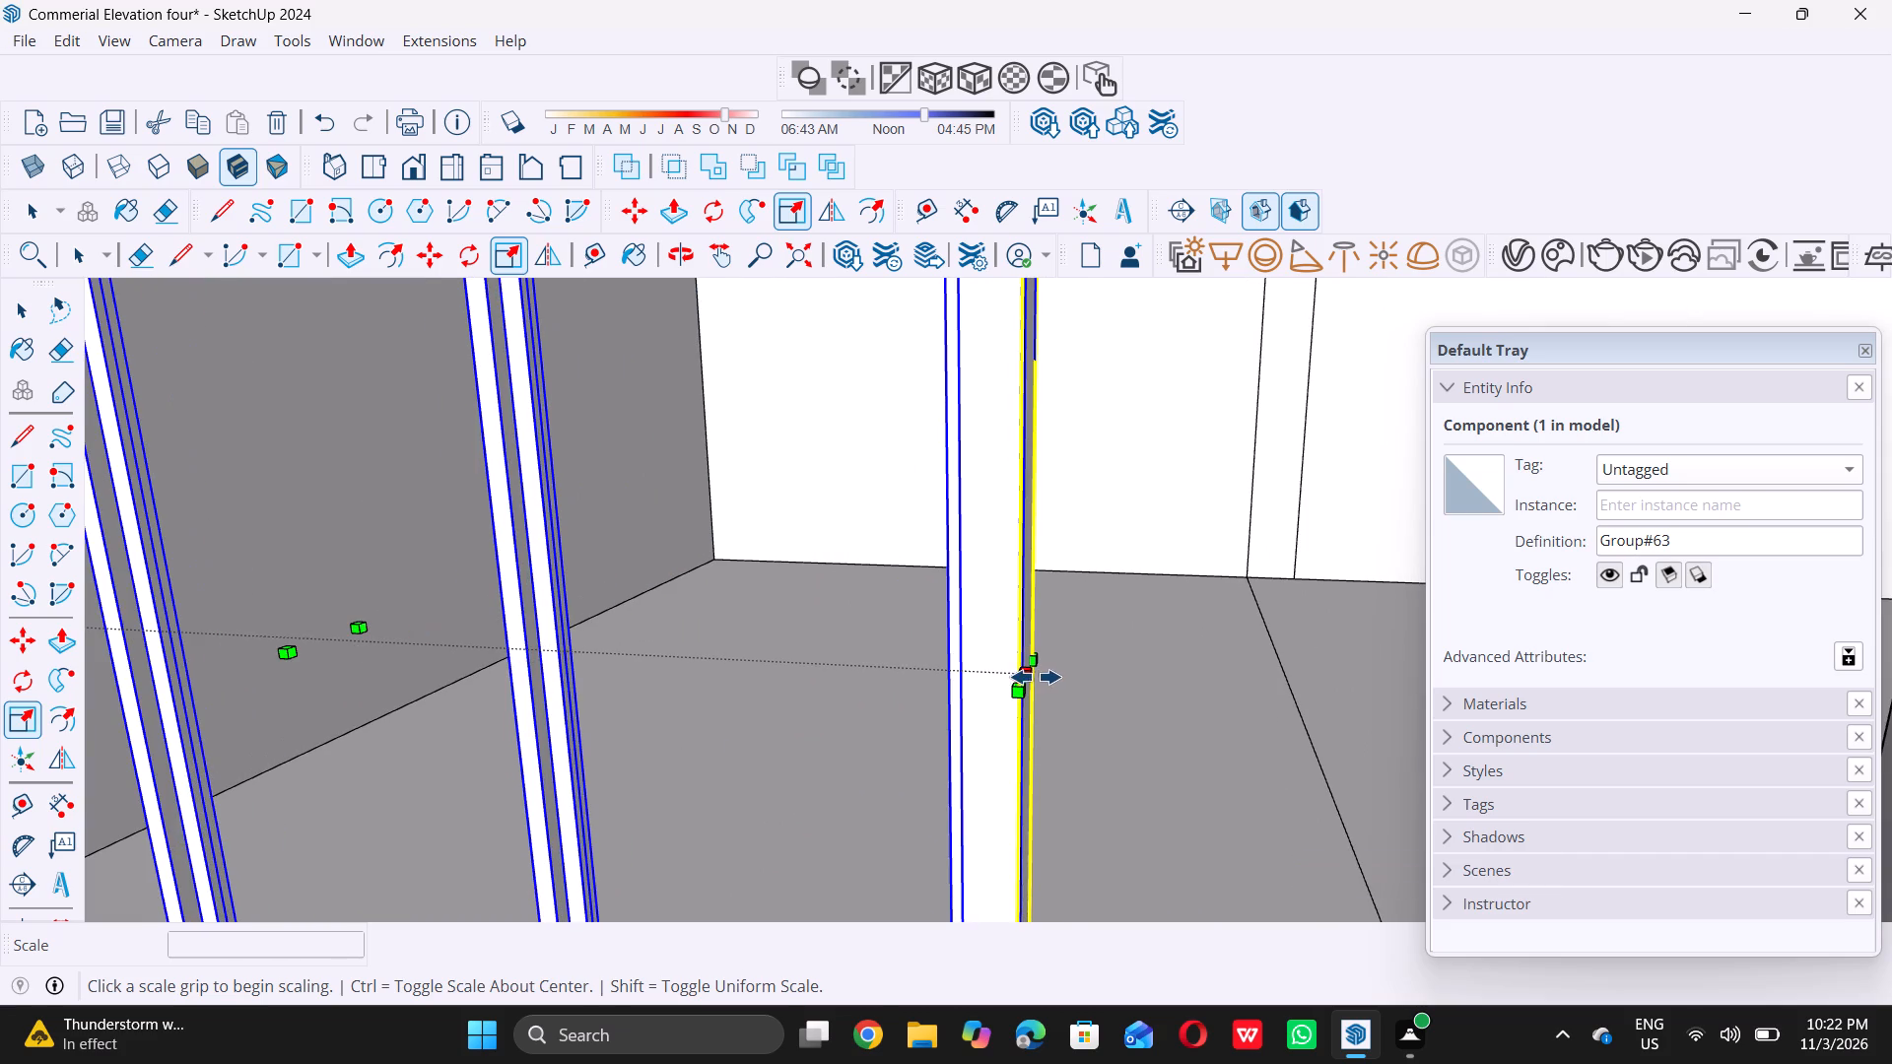
{"action": "scroll", "coordinate": [1070, 691], "scroll_direction": "down", "scroll_amount": 16}
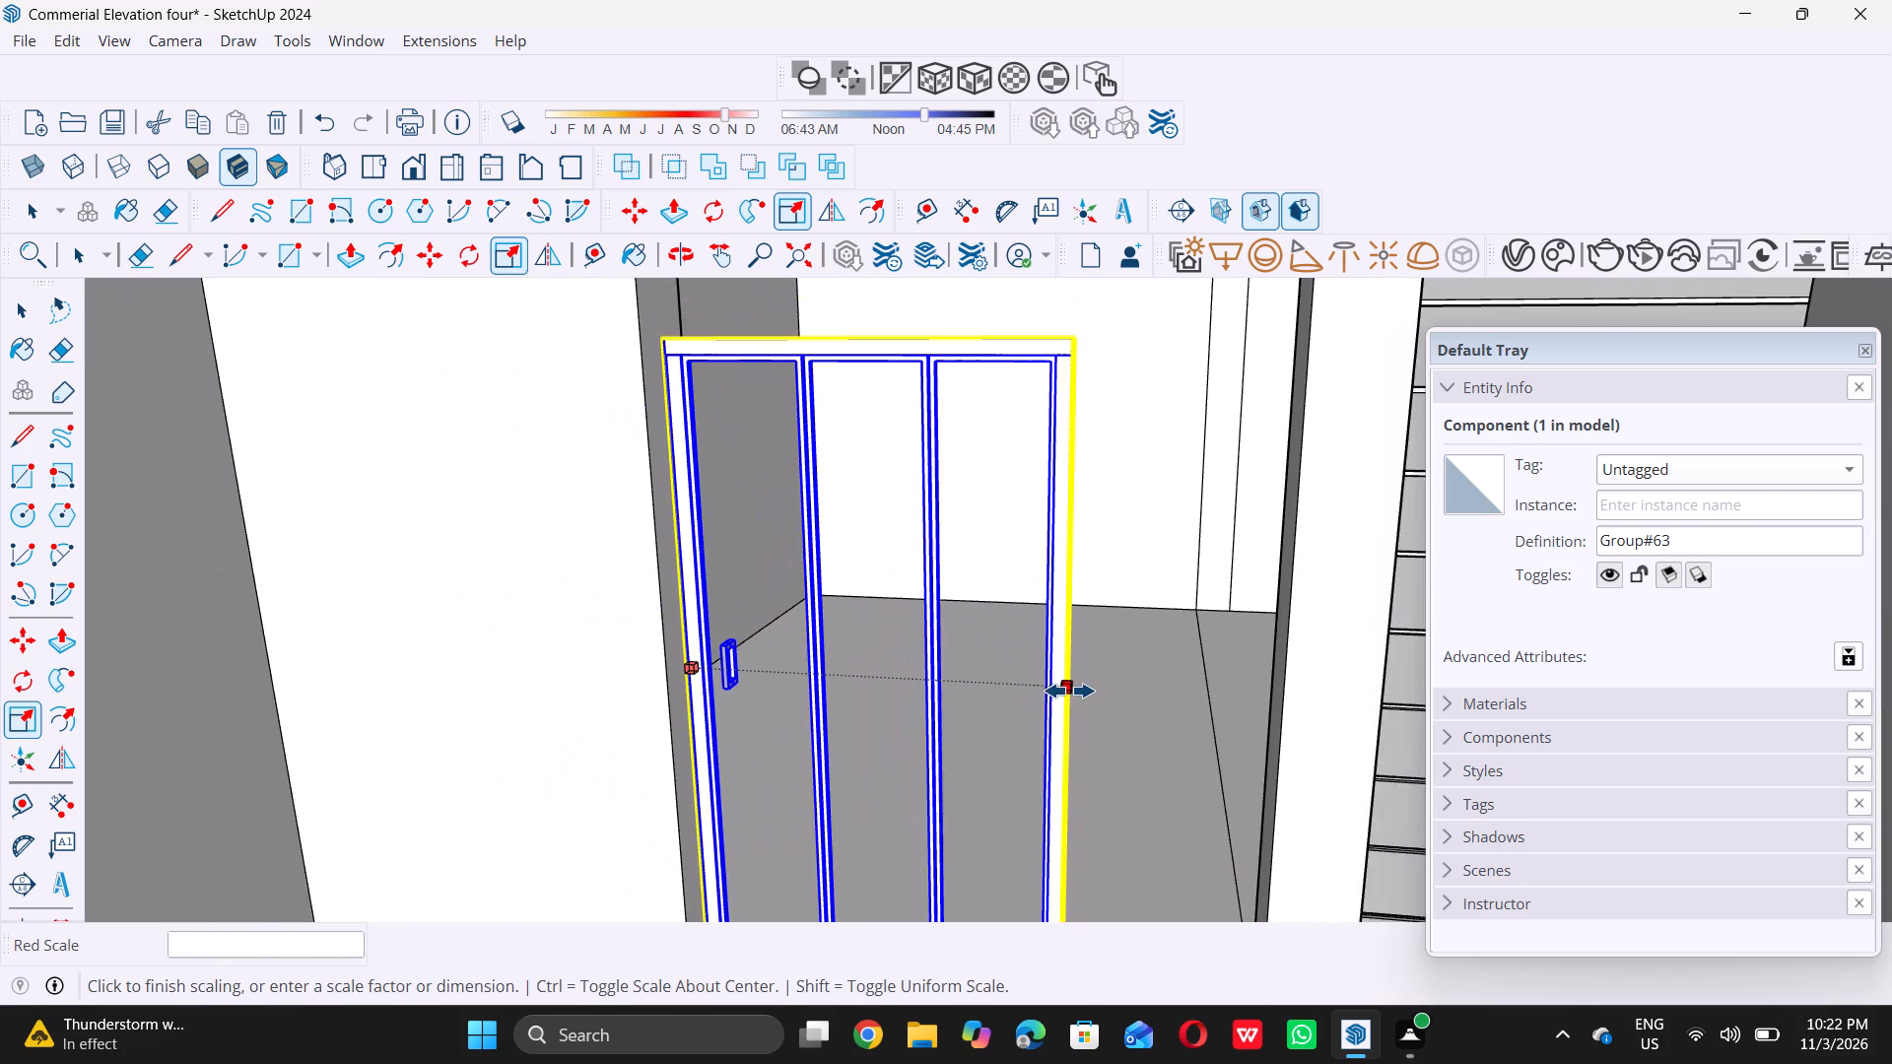
{"action": "scroll", "coordinate": [1070, 691], "scroll_direction": "down", "scroll_amount": 4}
{"action": "middle_click", "coordinate": [1073, 691]}
{"action": "middle_click_drag", "start_coordinate": [1078, 691], "coordinate": [1151, 703]}
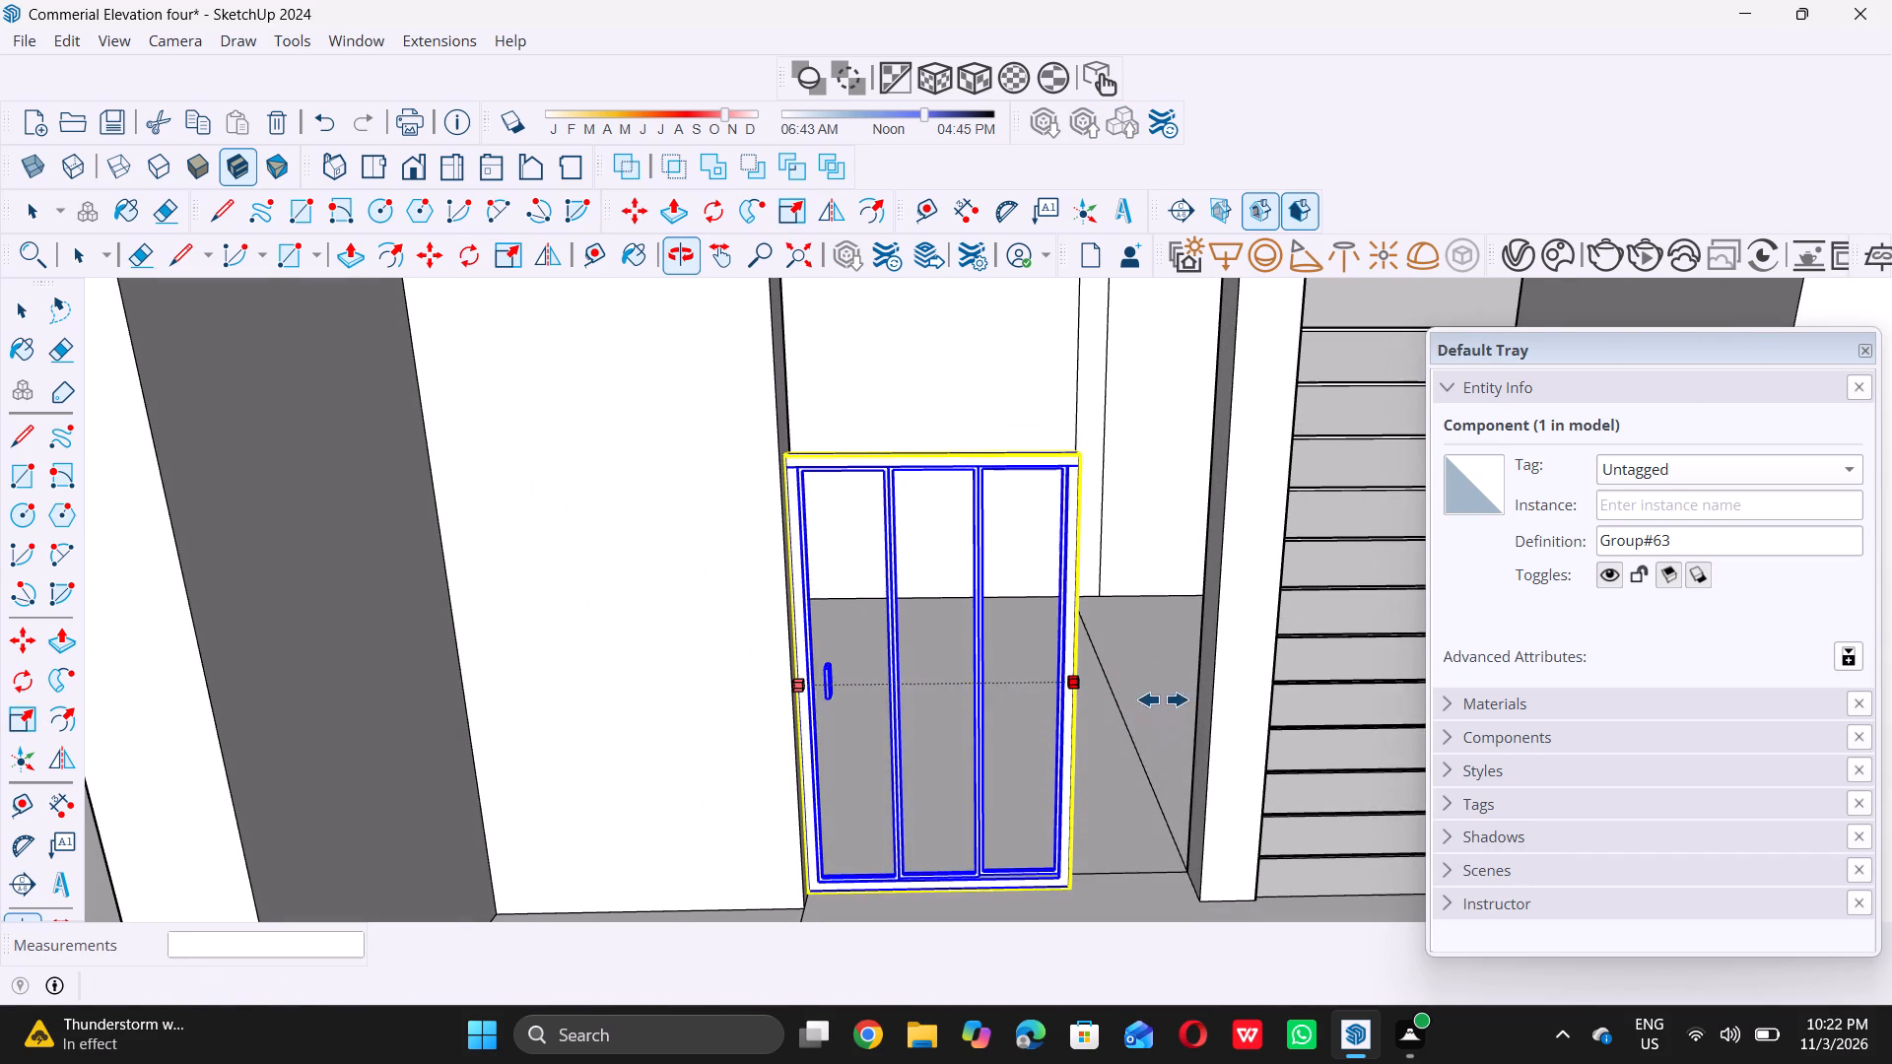
{"action": "triple_click", "coordinate": [1210, 705]}
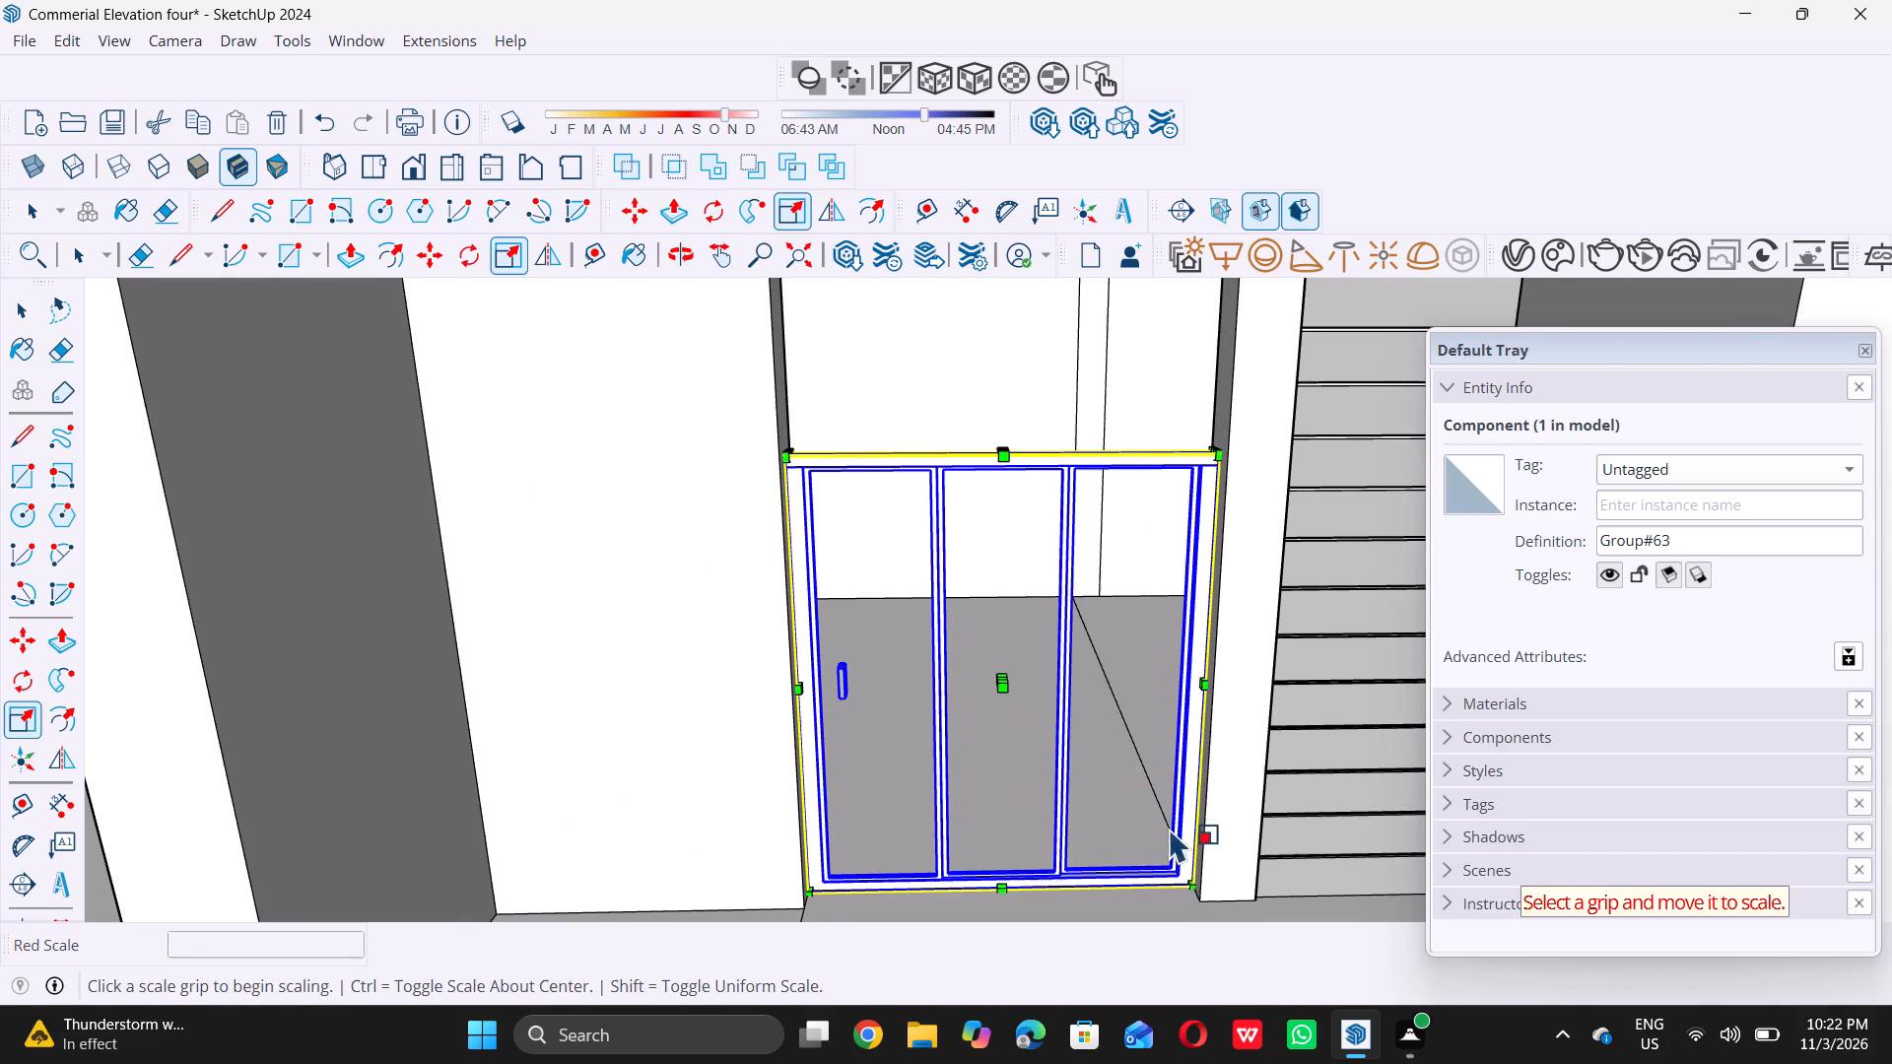
Scale the entrance door's height upward along the blue axis by a factor of about 1.24.
{"action": "scroll", "coordinate": [1167, 838], "scroll_direction": "down", "scroll_amount": 9}
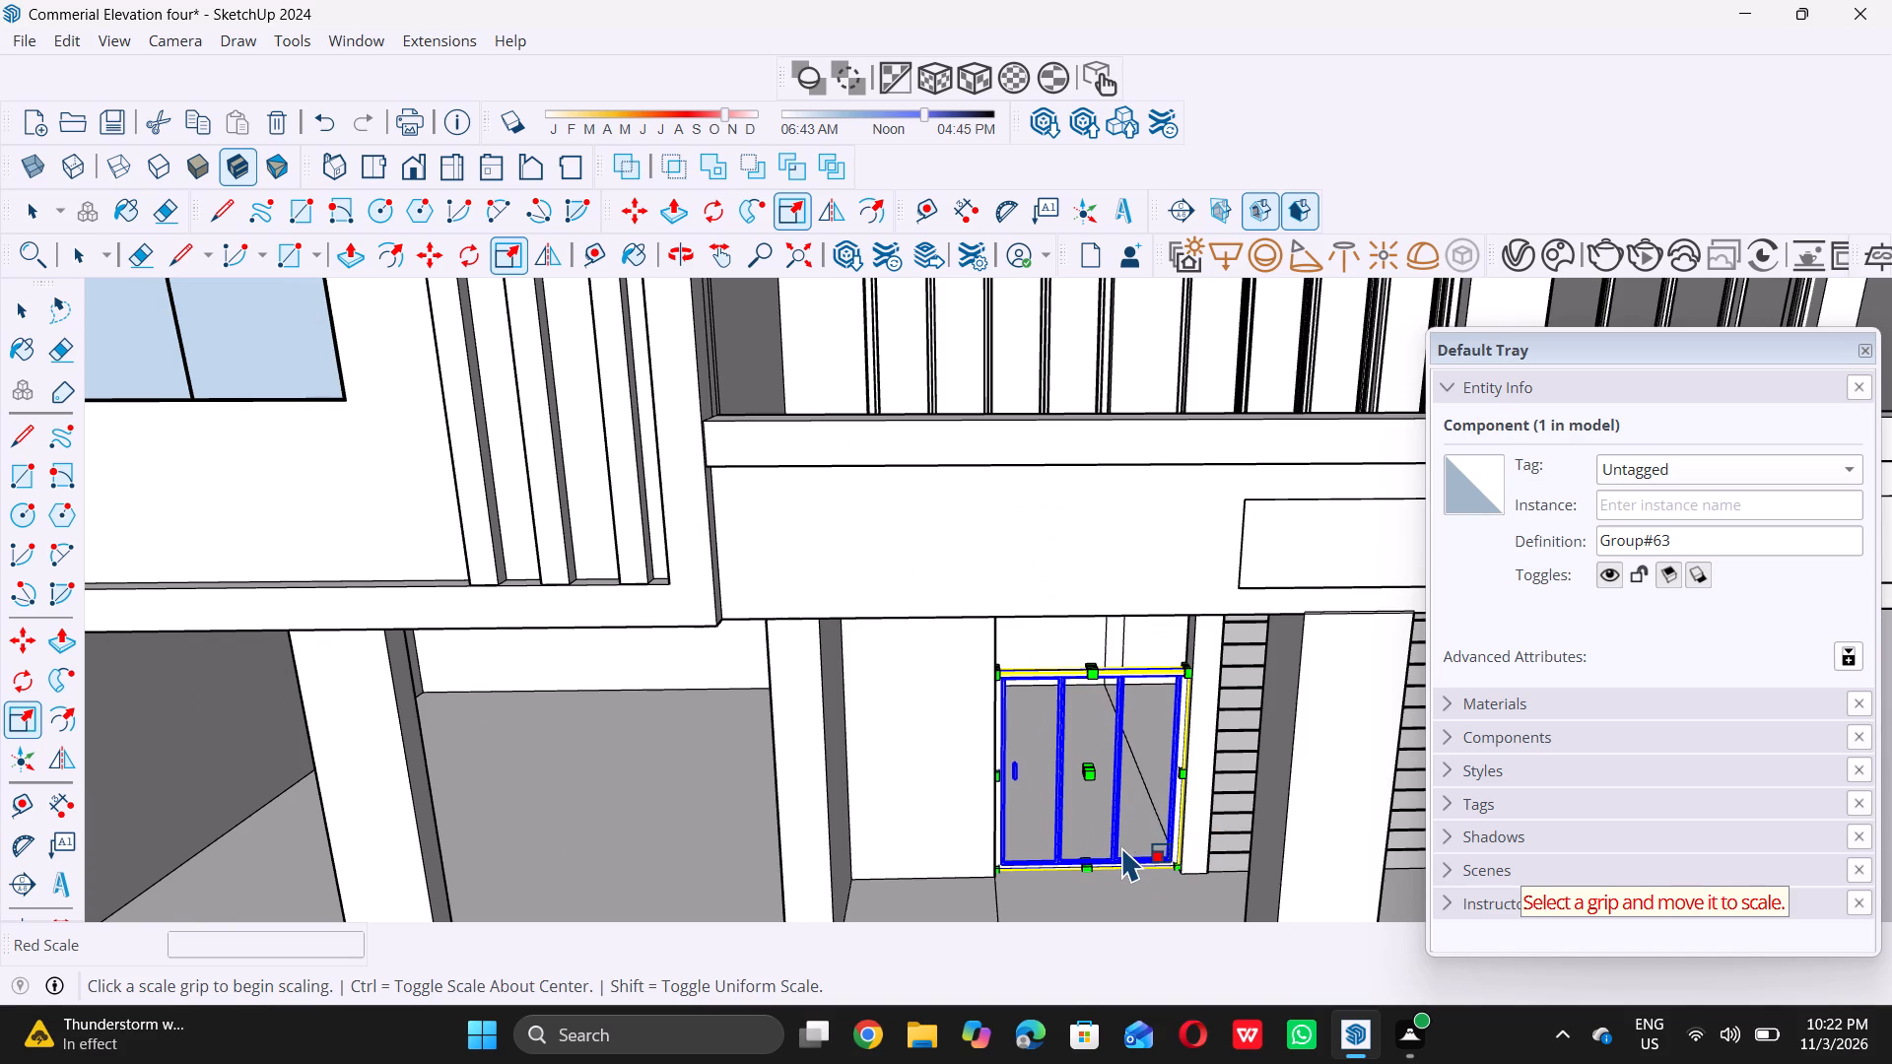
{"action": "middle_click_drag", "start_coordinate": [1115, 849], "coordinate": [1123, 834]}
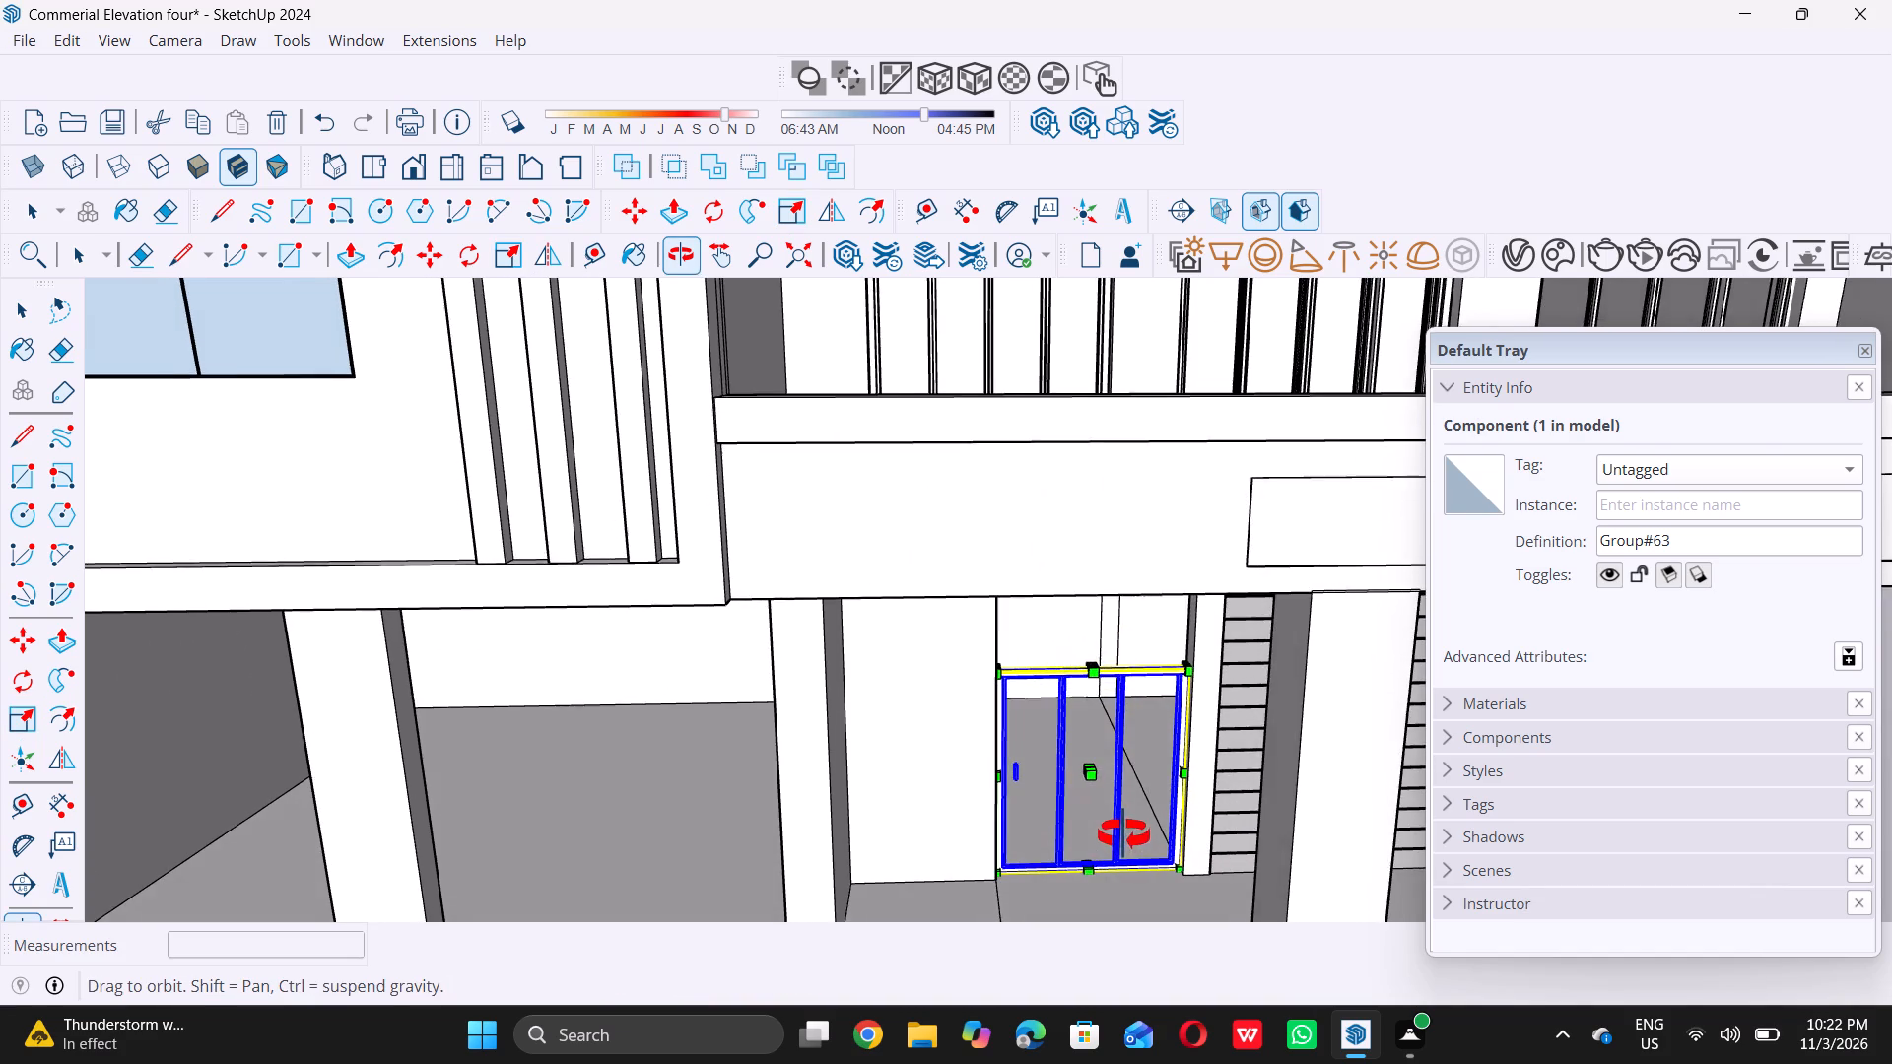
{"action": "middle_click_drag", "start_coordinate": [1123, 834], "coordinate": [1111, 833]}
{"action": "middle_click", "coordinate": [1093, 832]}
{"action": "scroll", "coordinate": [1164, 673], "scroll_direction": "up", "scroll_amount": 5}
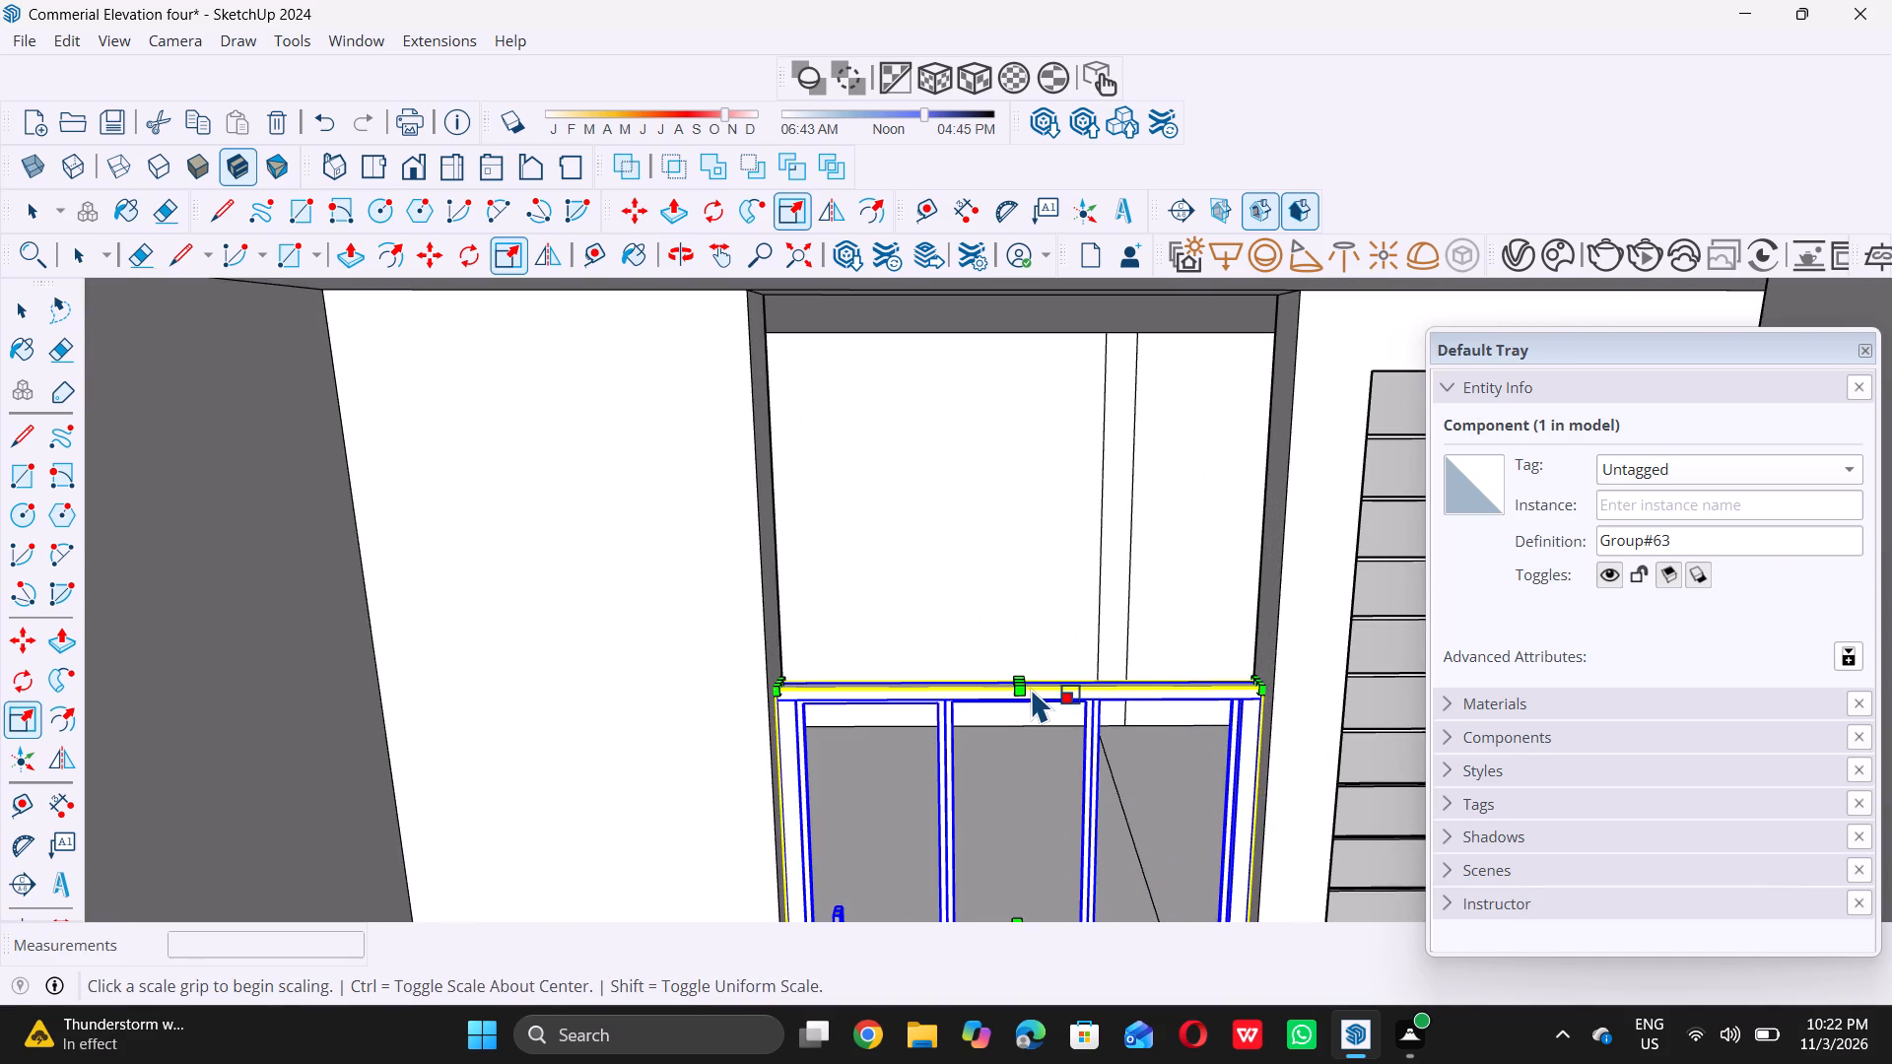
{"action": "scroll", "coordinate": [1031, 688], "scroll_direction": "up", "scroll_amount": 11}
{"action": "scroll", "coordinate": [1029, 689], "scroll_direction": "up", "scroll_amount": 11}
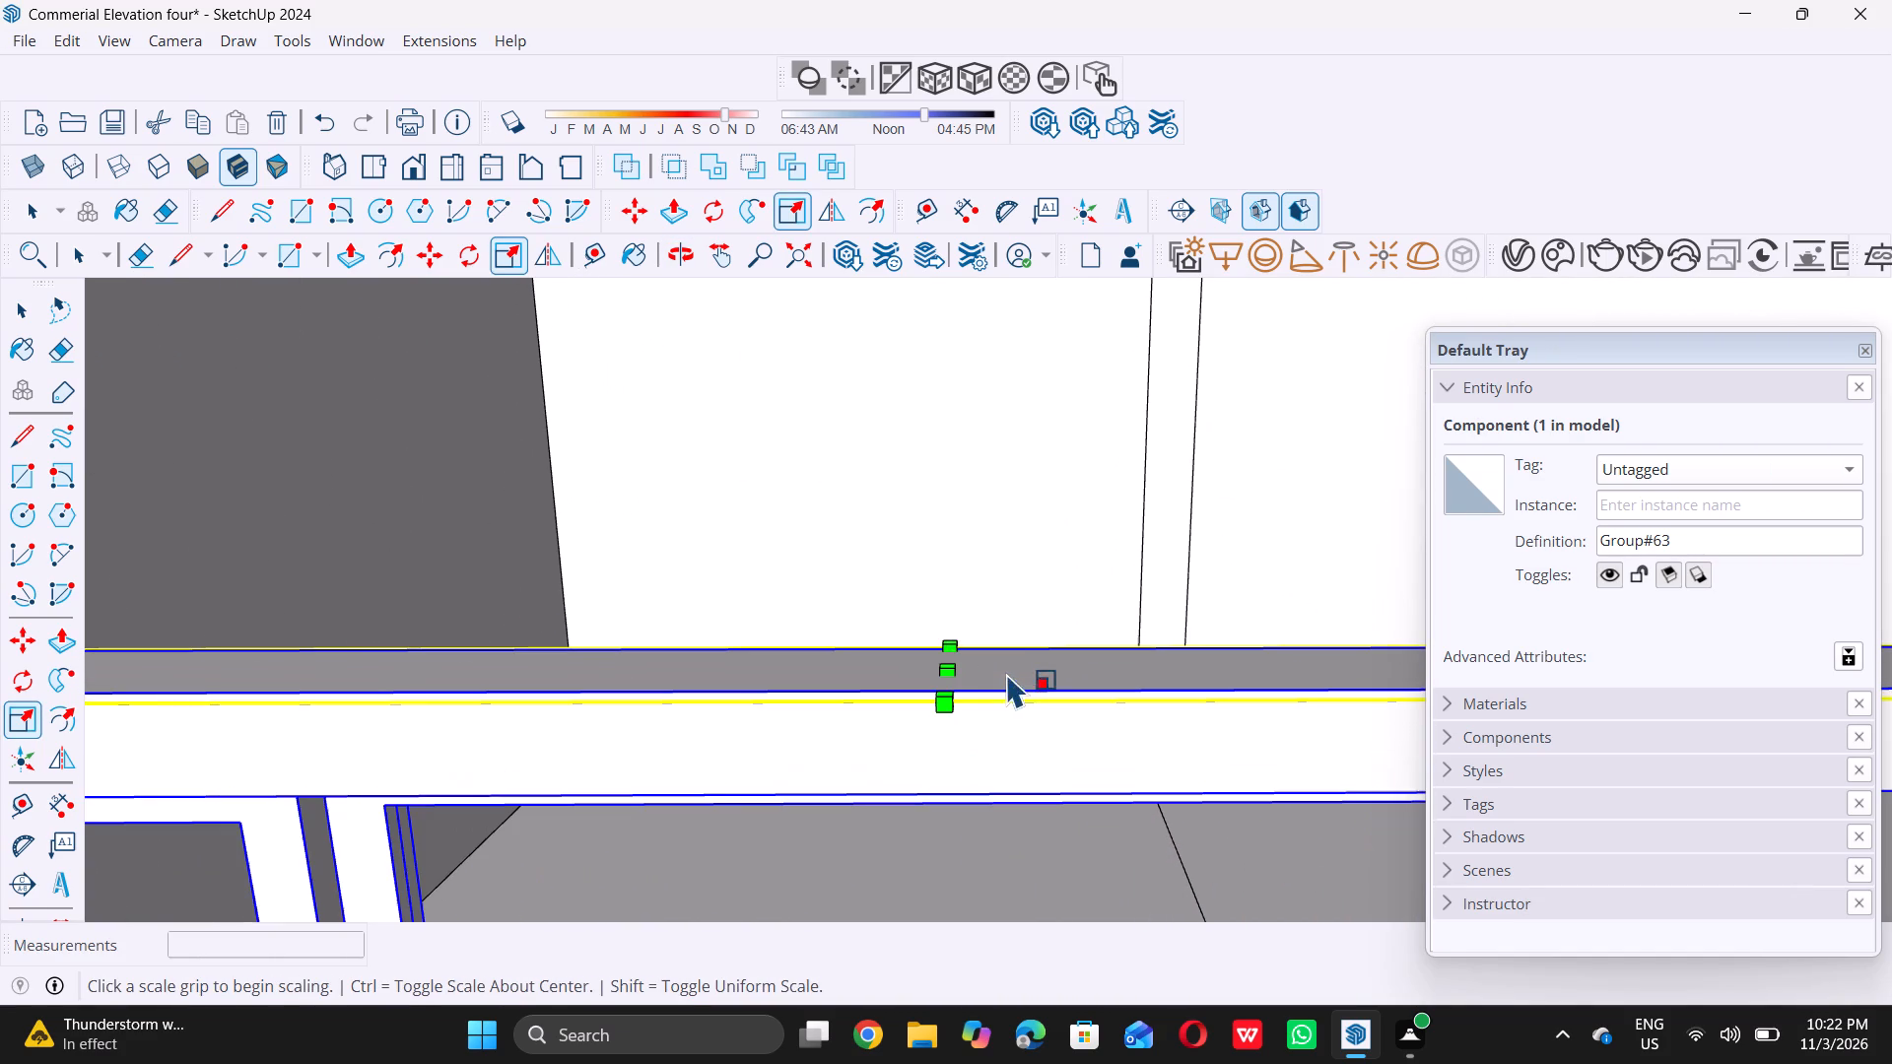
{"action": "left_click", "coordinate": [953, 667]}
{"action": "scroll", "coordinate": [939, 624], "scroll_direction": "down", "scroll_amount": 4}
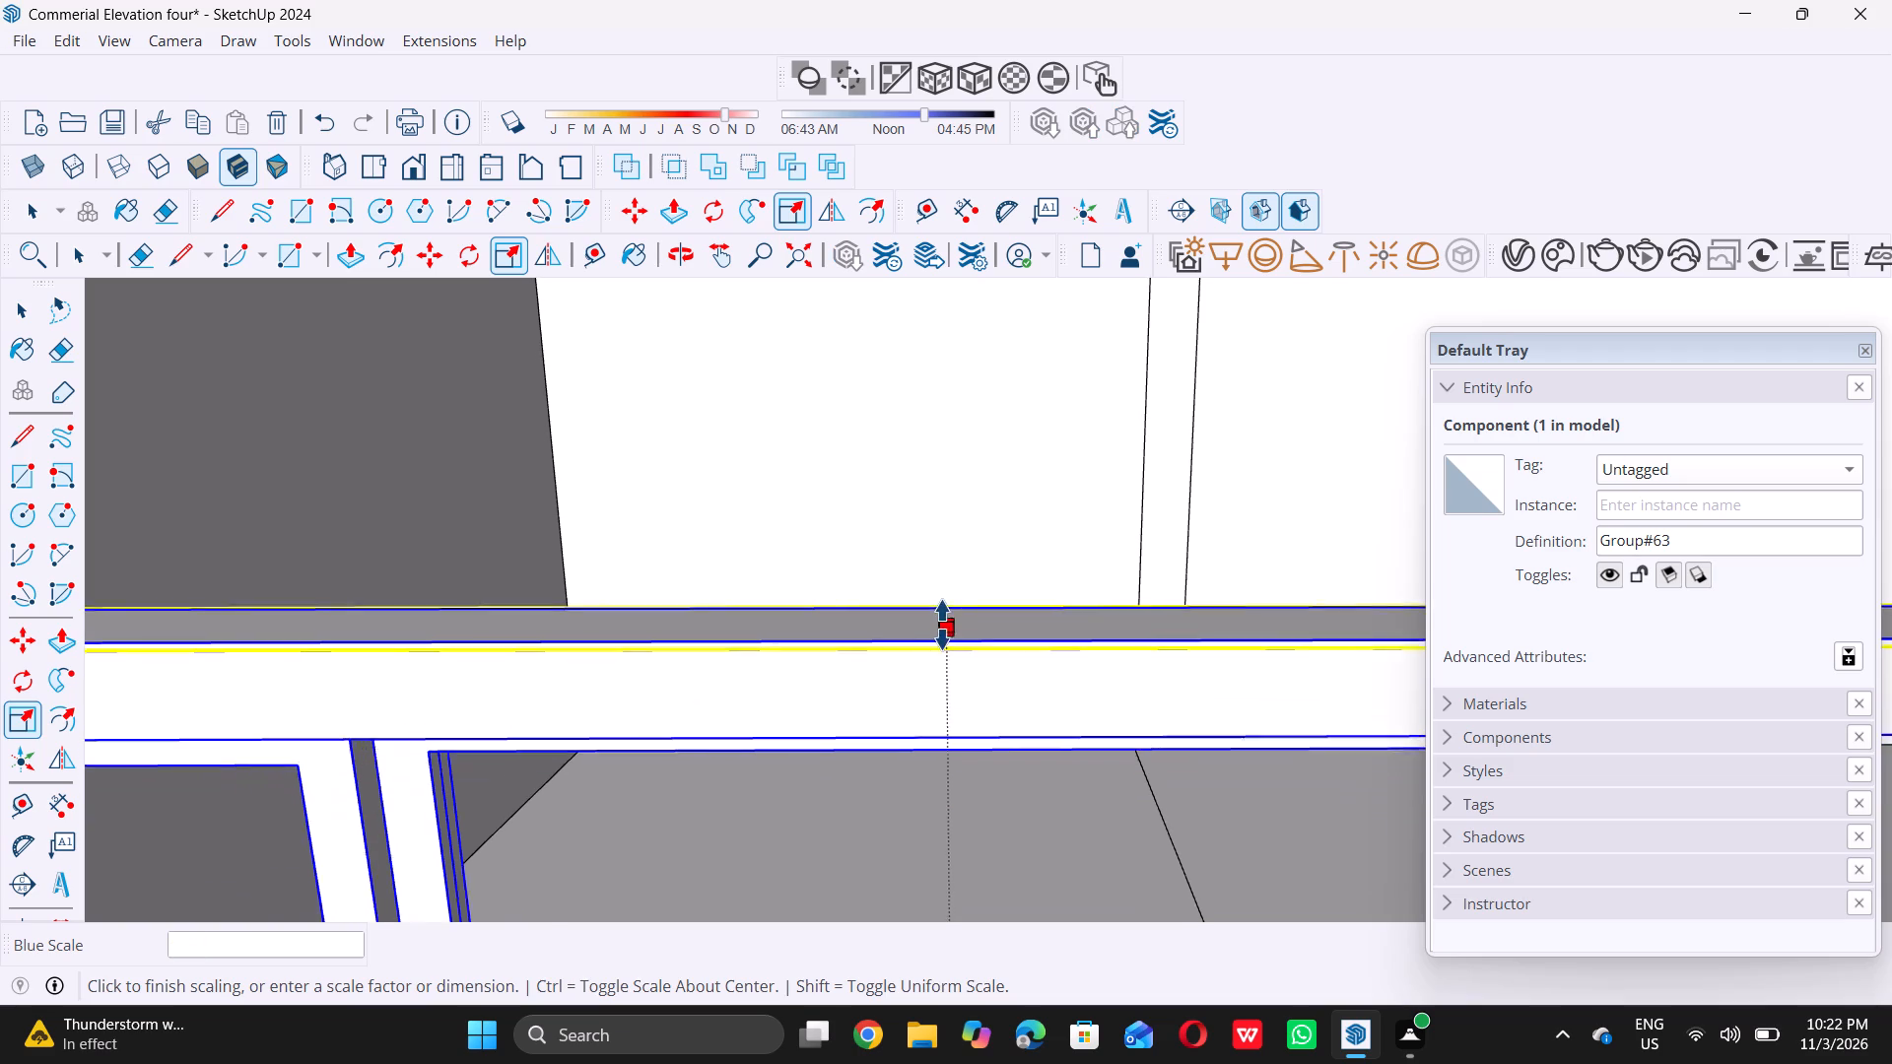
{"action": "scroll", "coordinate": [942, 625], "scroll_direction": "down", "scroll_amount": 20}
{"action": "scroll", "coordinate": [942, 625], "scroll_direction": "down", "scroll_amount": 1}
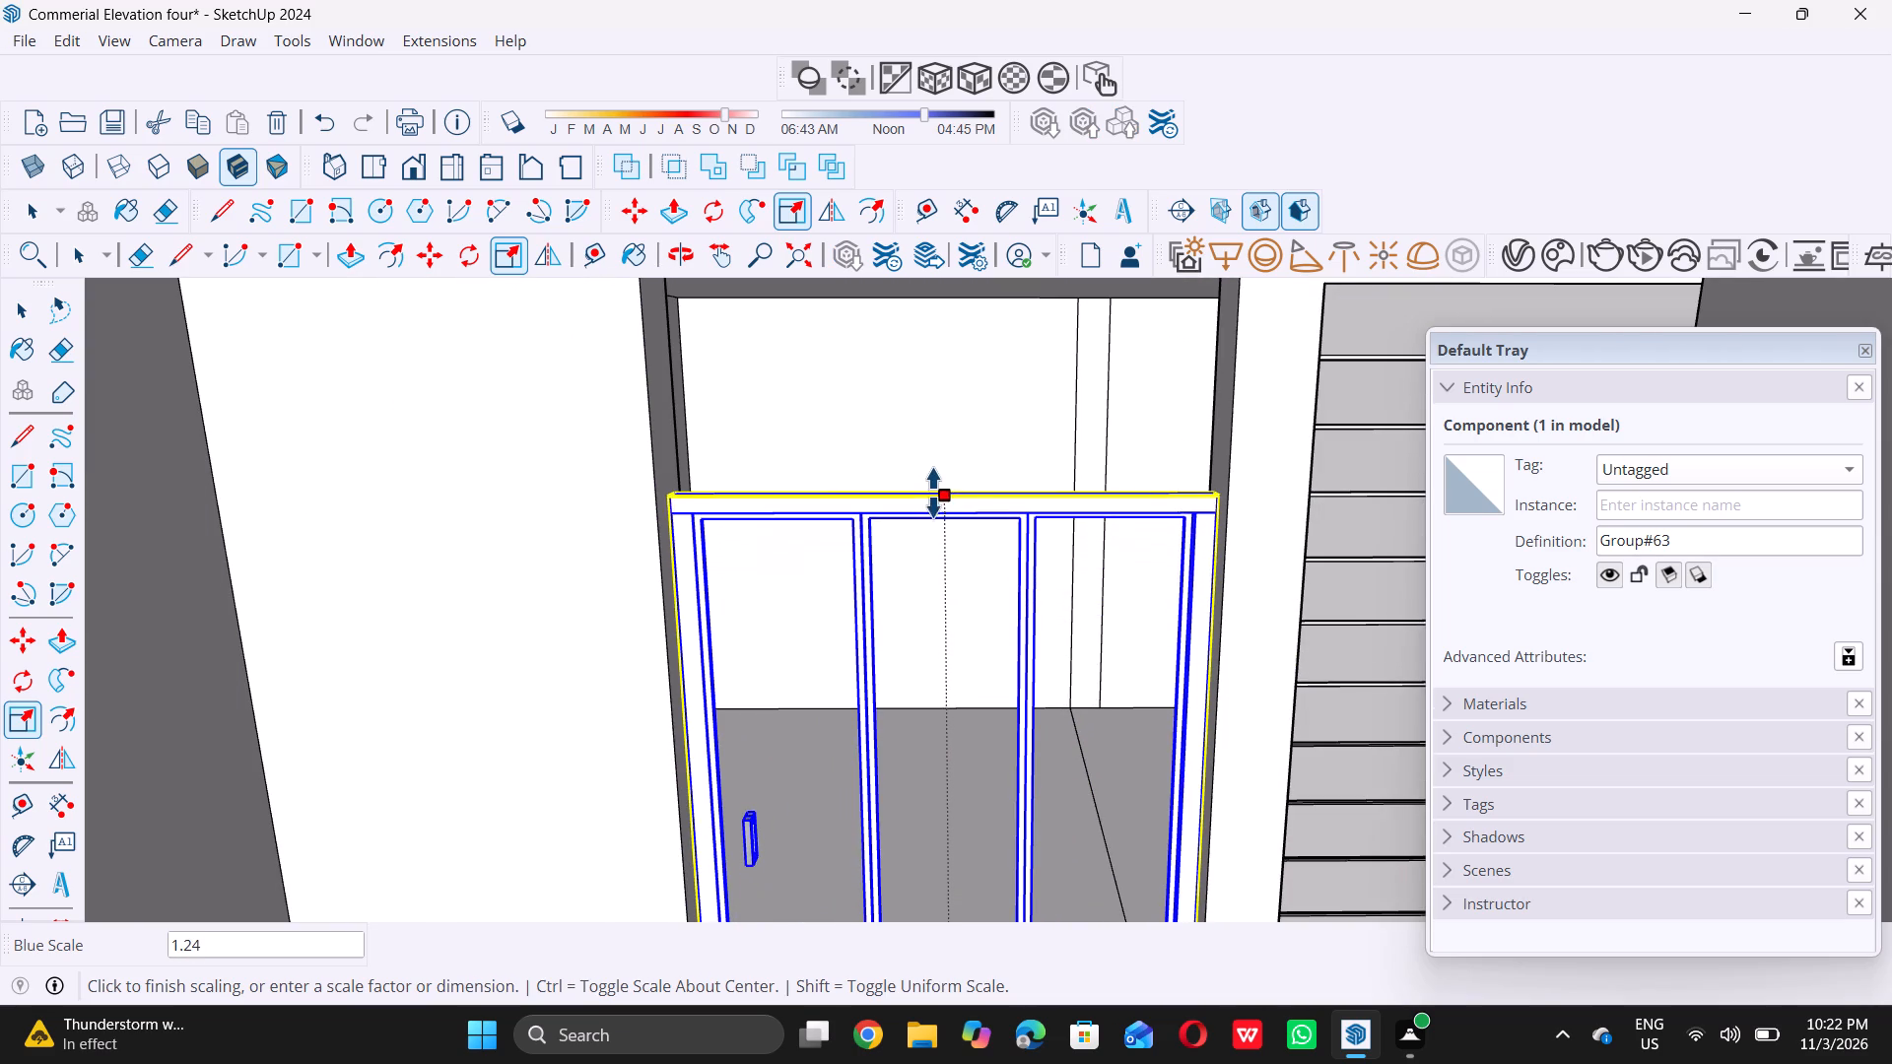
{"action": "double_click", "coordinate": [933, 493]}
{"action": "key", "text": "space"}
Push/Pull the underside face above the entrance opening down to the top of the door frame, closing the gap.
{"action": "scroll", "coordinate": [969, 619], "scroll_direction": "down", "scroll_amount": 11}
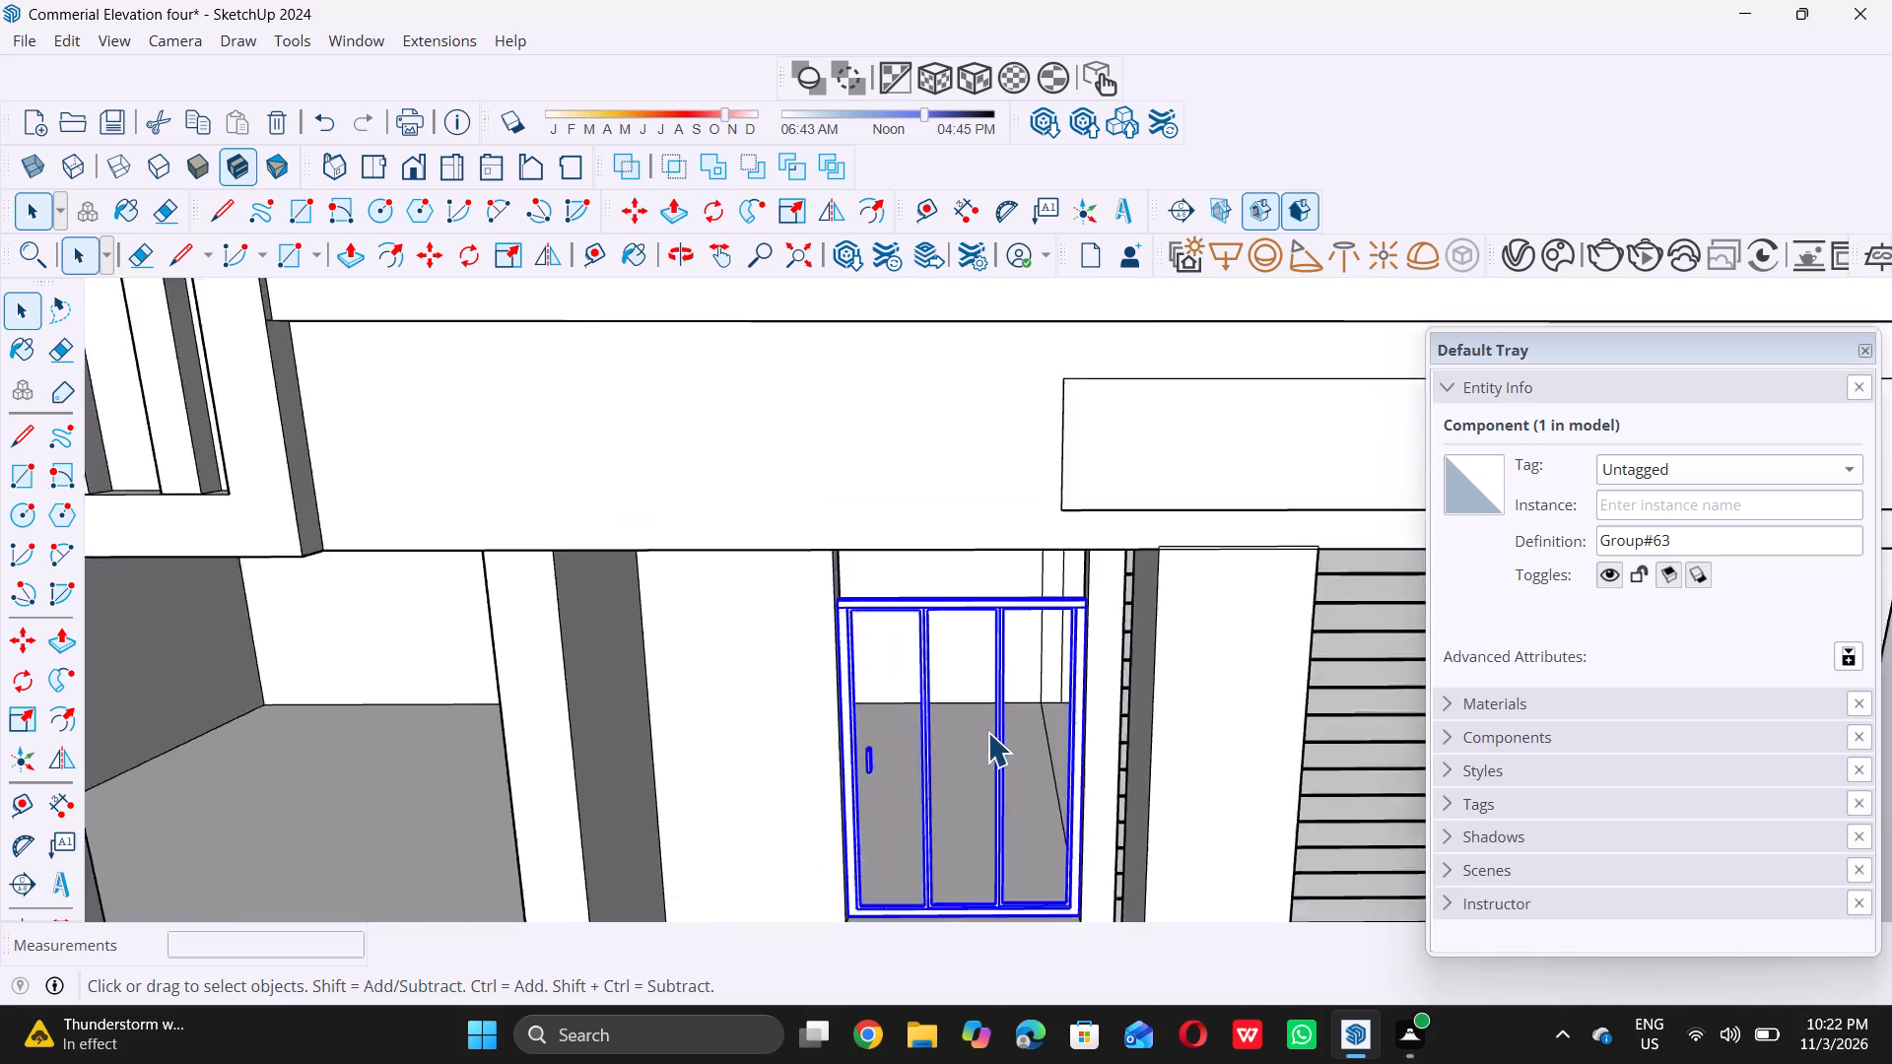
{"action": "scroll", "coordinate": [993, 737], "scroll_direction": "down", "scroll_amount": 3}
{"action": "middle_click_drag", "start_coordinate": [987, 730], "coordinate": [911, 570]}
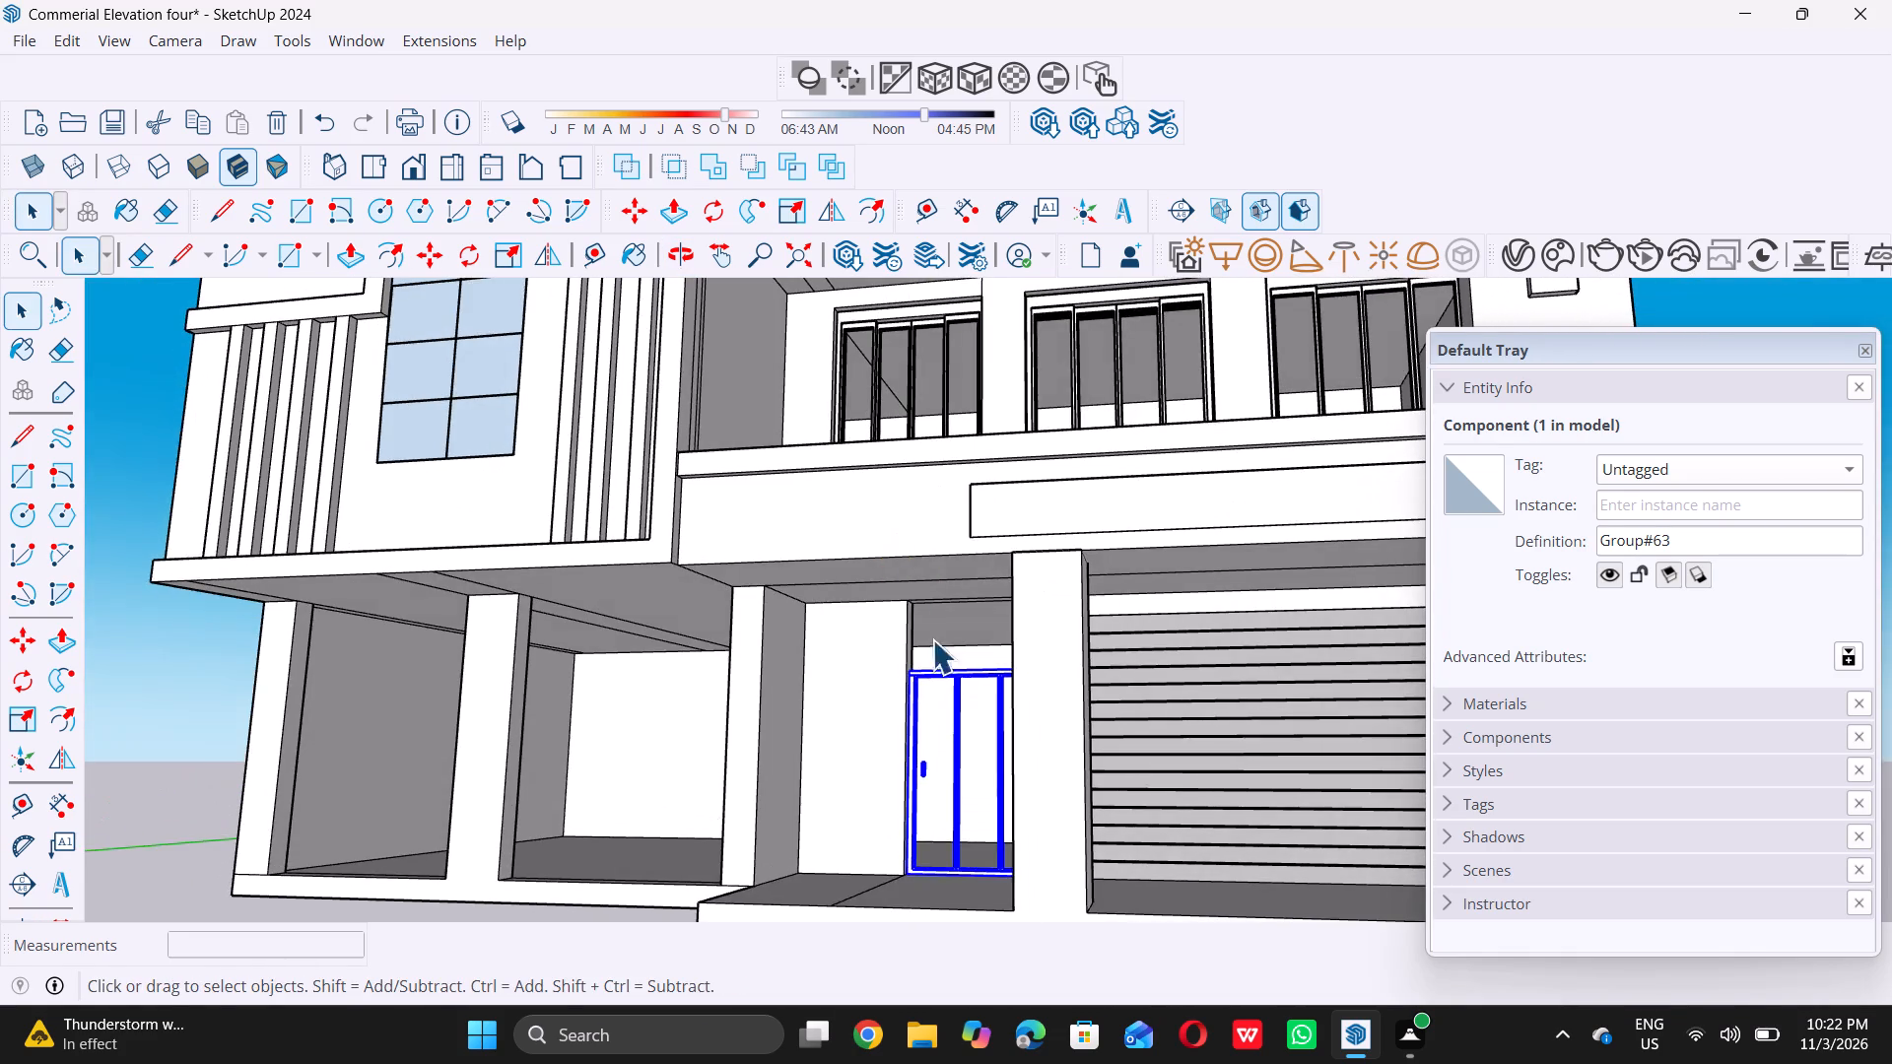
{"action": "scroll", "coordinate": [953, 657], "scroll_direction": "up", "scroll_amount": 6}
{"action": "scroll", "coordinate": [920, 512], "scroll_direction": "up", "scroll_amount": 10}
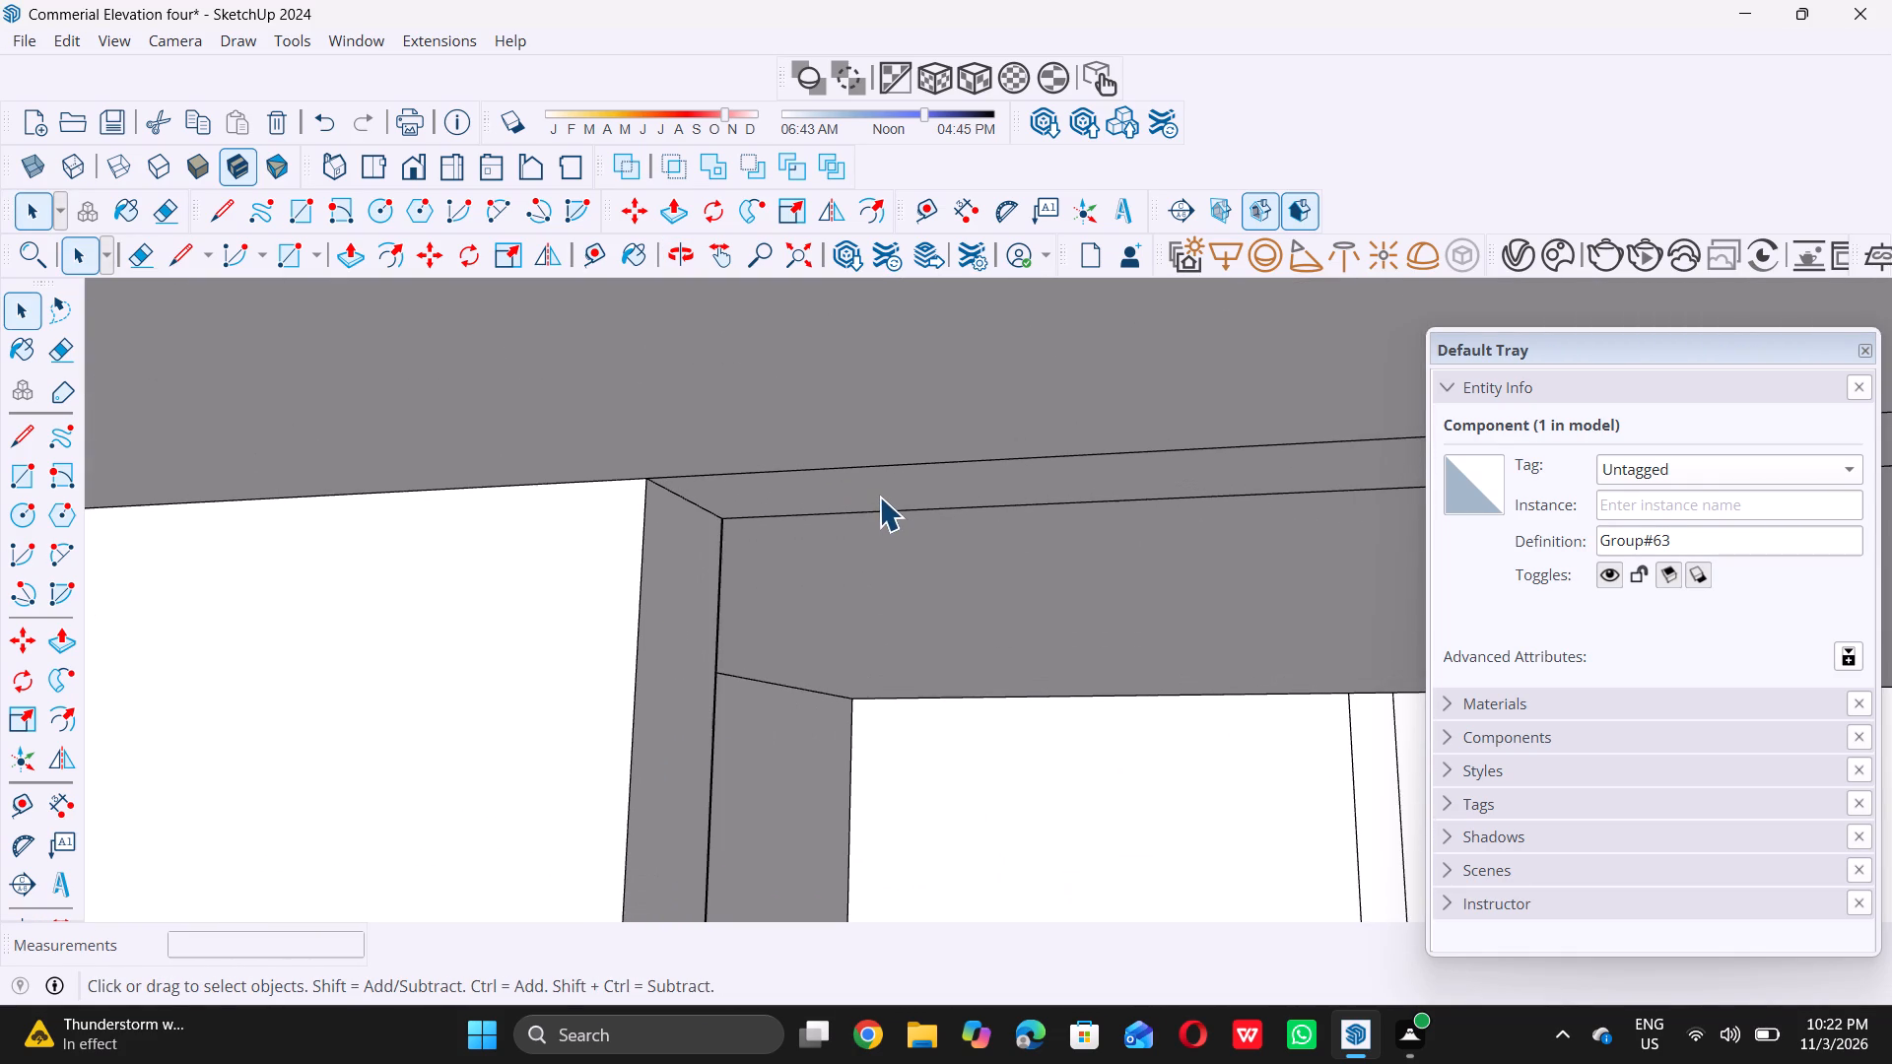
{"action": "left_click", "coordinate": [880, 497]}
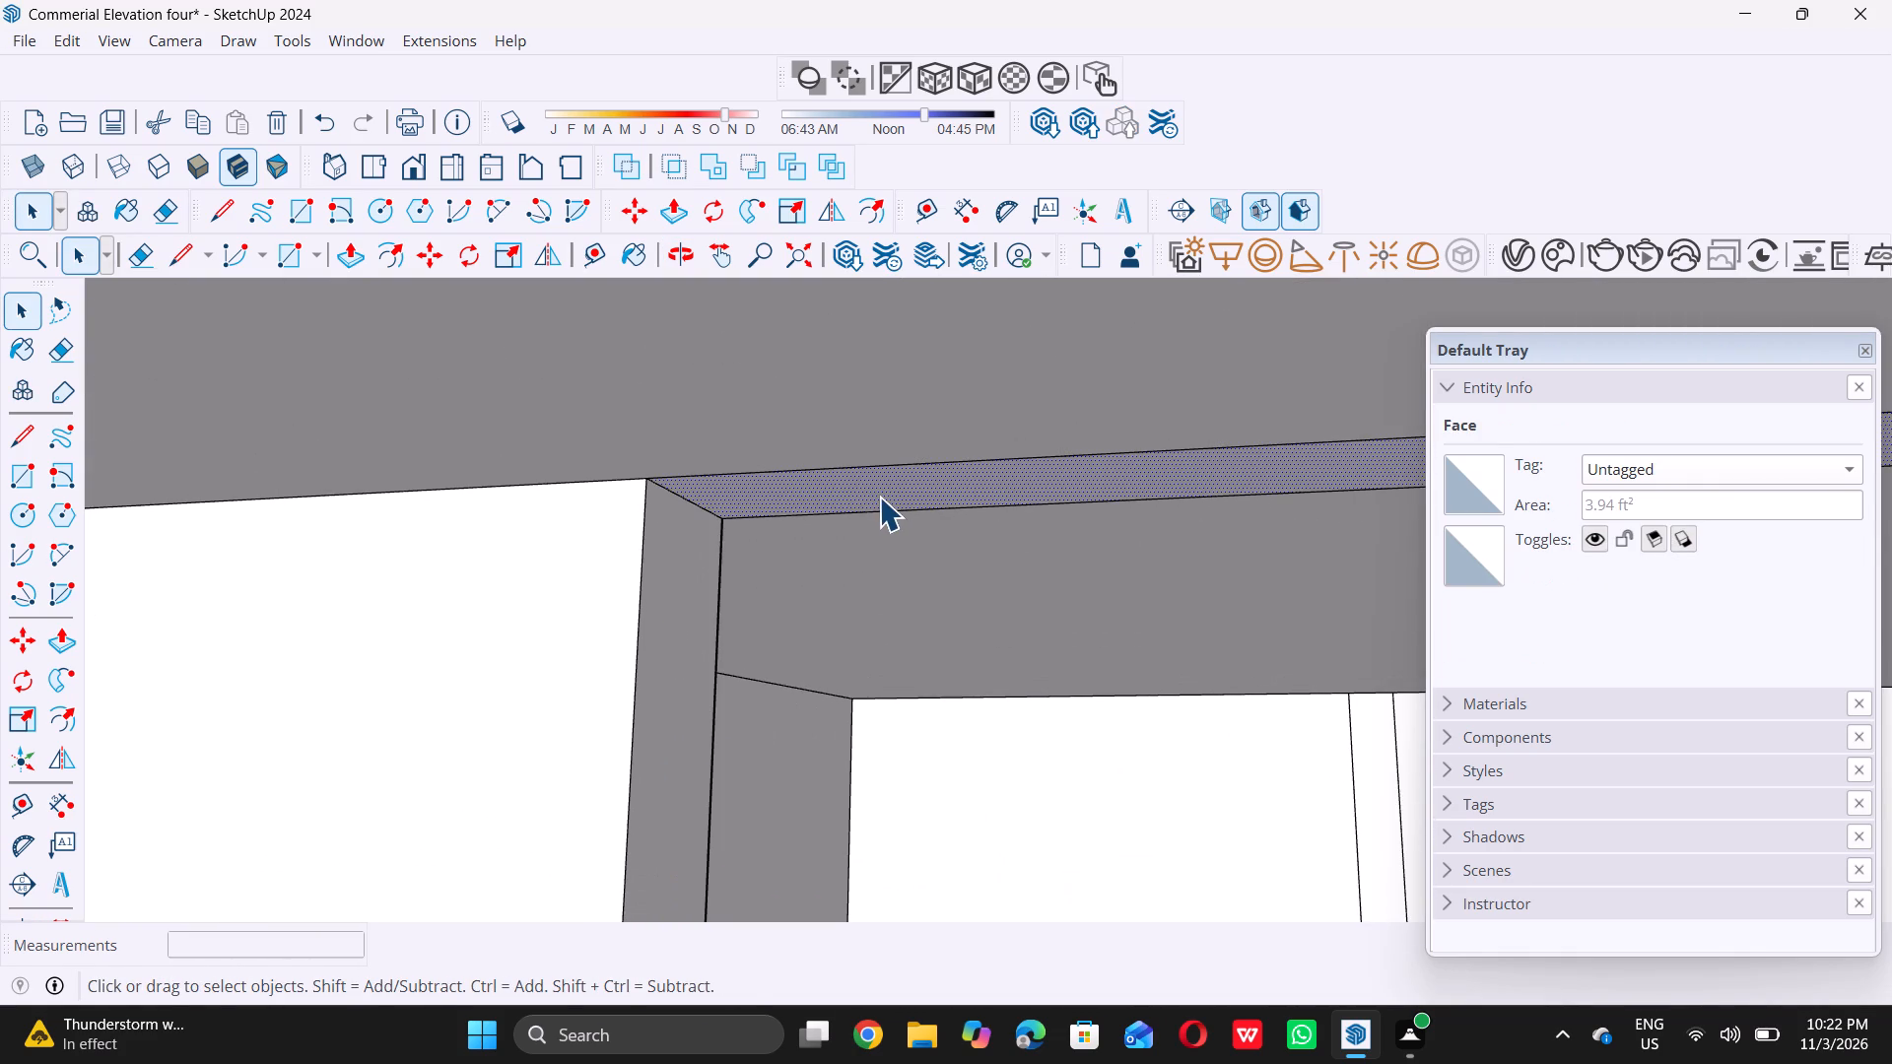
{"action": "key", "text": "p"}
{"action": "left_click", "coordinate": [895, 476]}
{"action": "scroll", "coordinate": [901, 593], "scroll_direction": "down", "scroll_amount": 5}
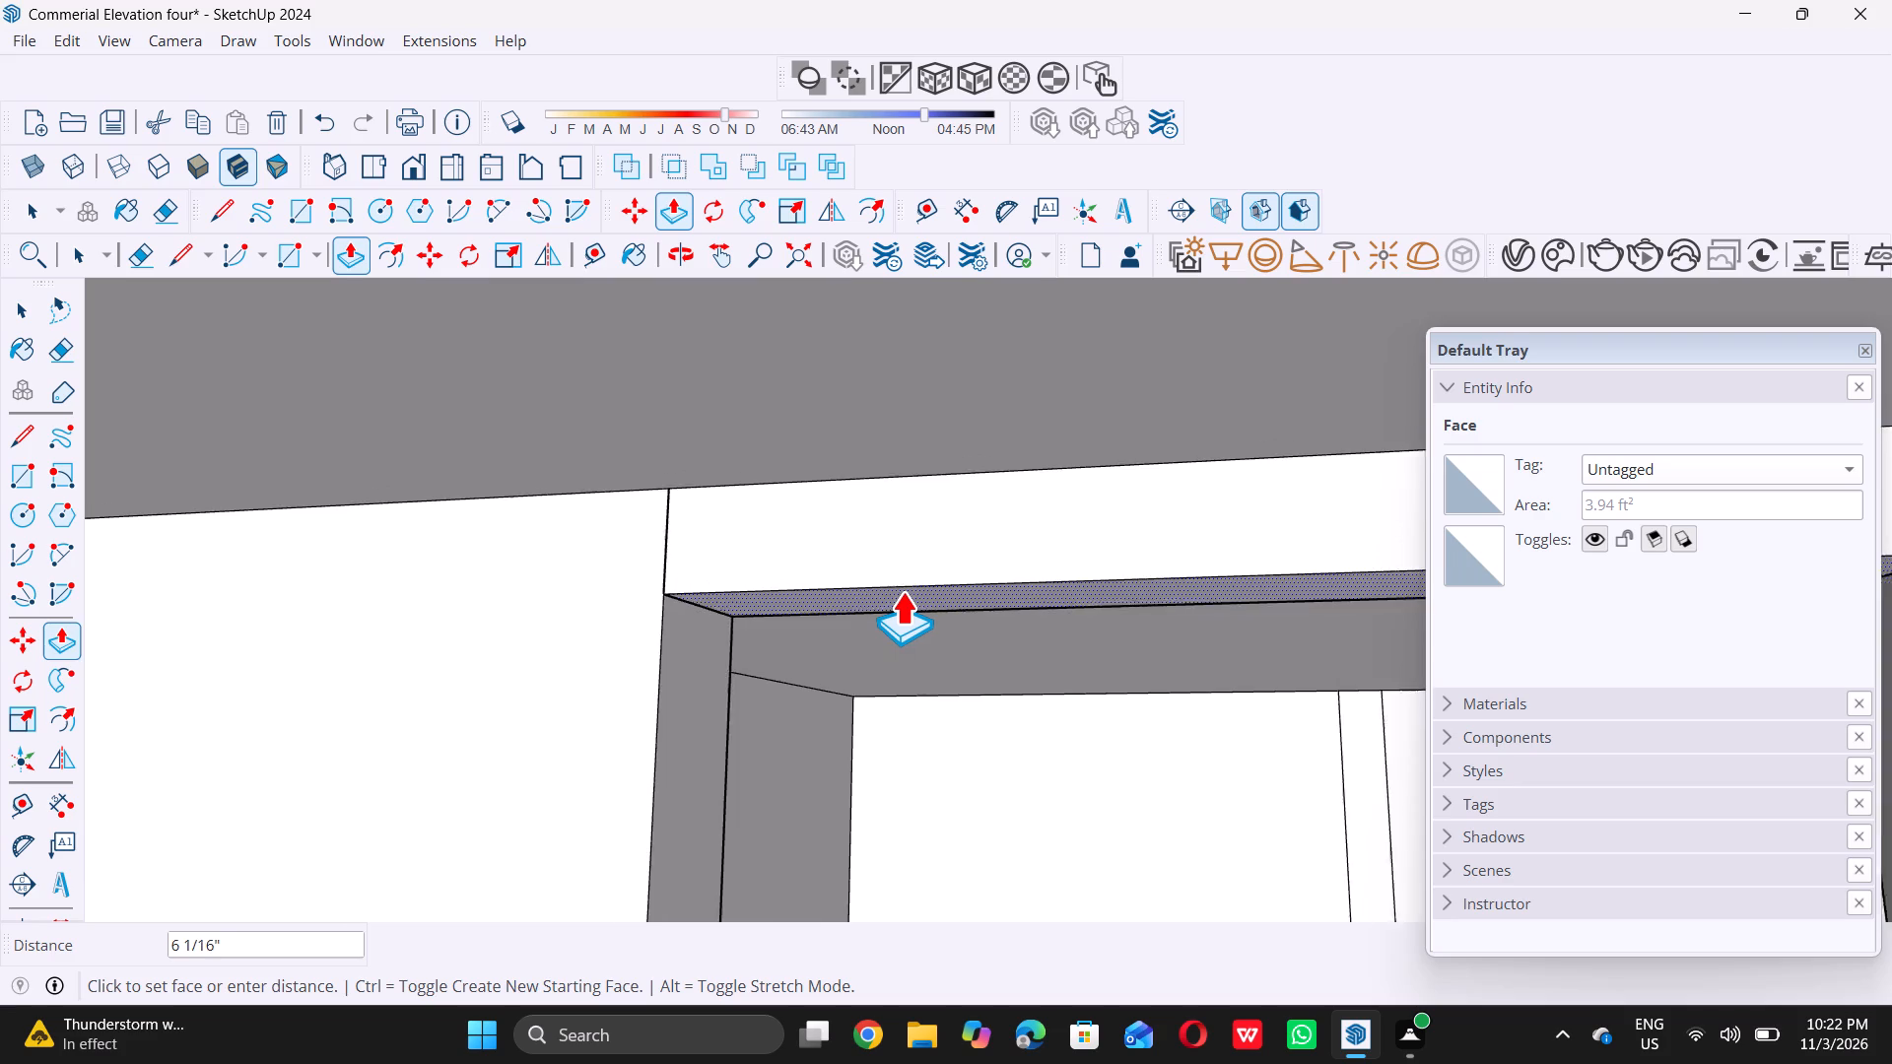
{"action": "scroll", "coordinate": [902, 591], "scroll_direction": "down", "scroll_amount": 17}
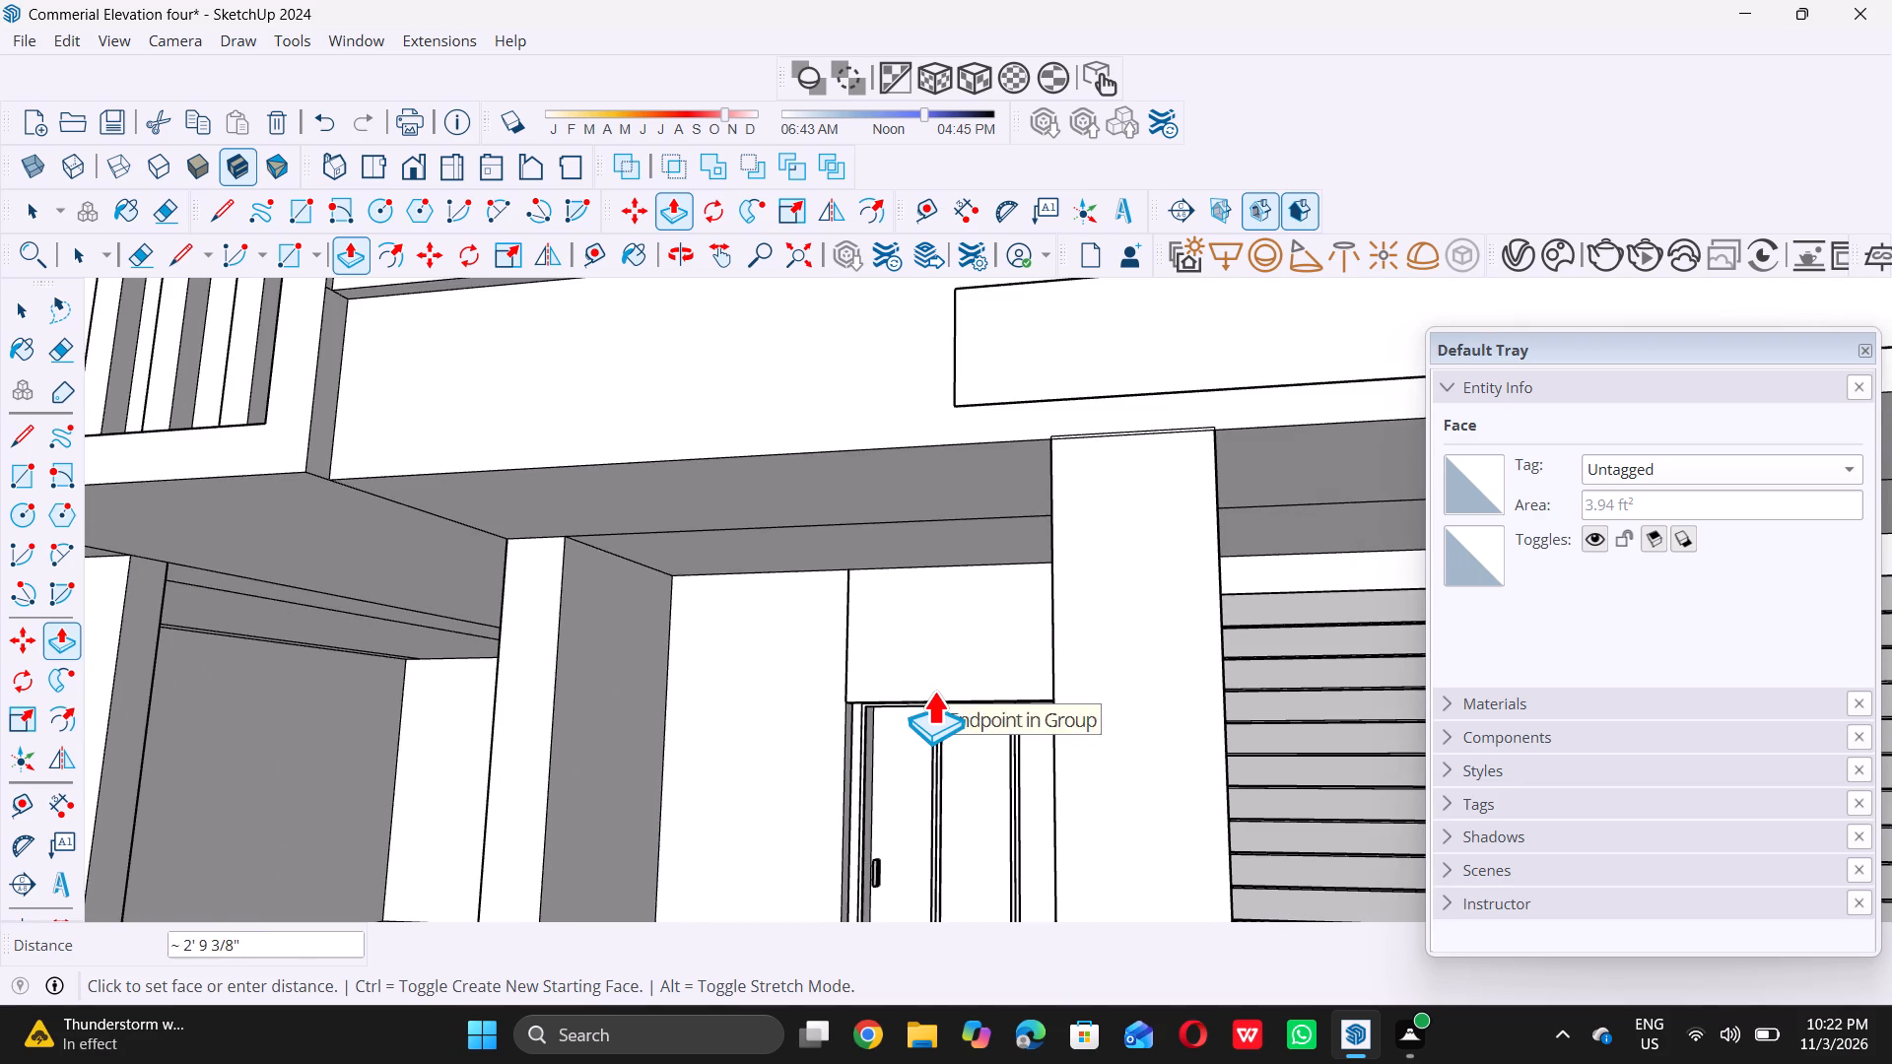
{"action": "scroll", "coordinate": [934, 678], "scroll_direction": "up", "scroll_amount": 8}
{"action": "middle_click", "coordinate": [933, 686]}
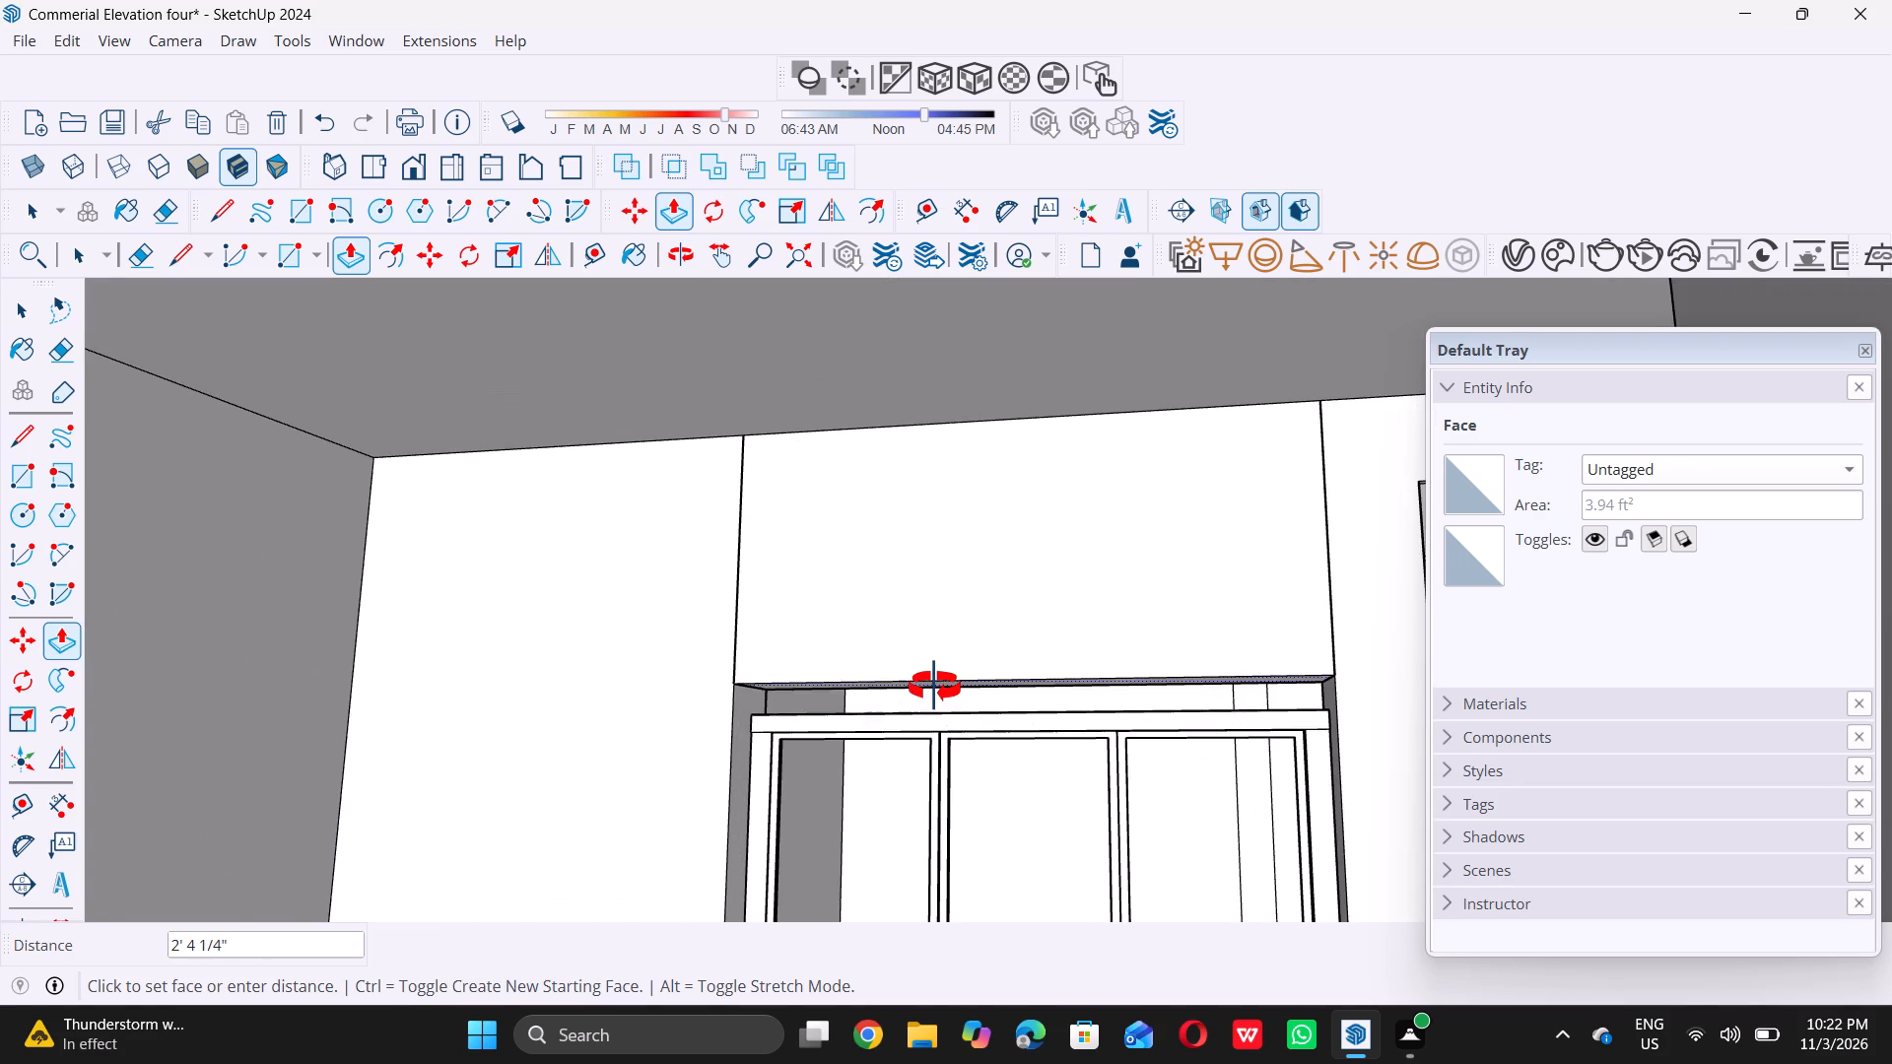
{"action": "middle_click", "coordinate": [934, 691]}
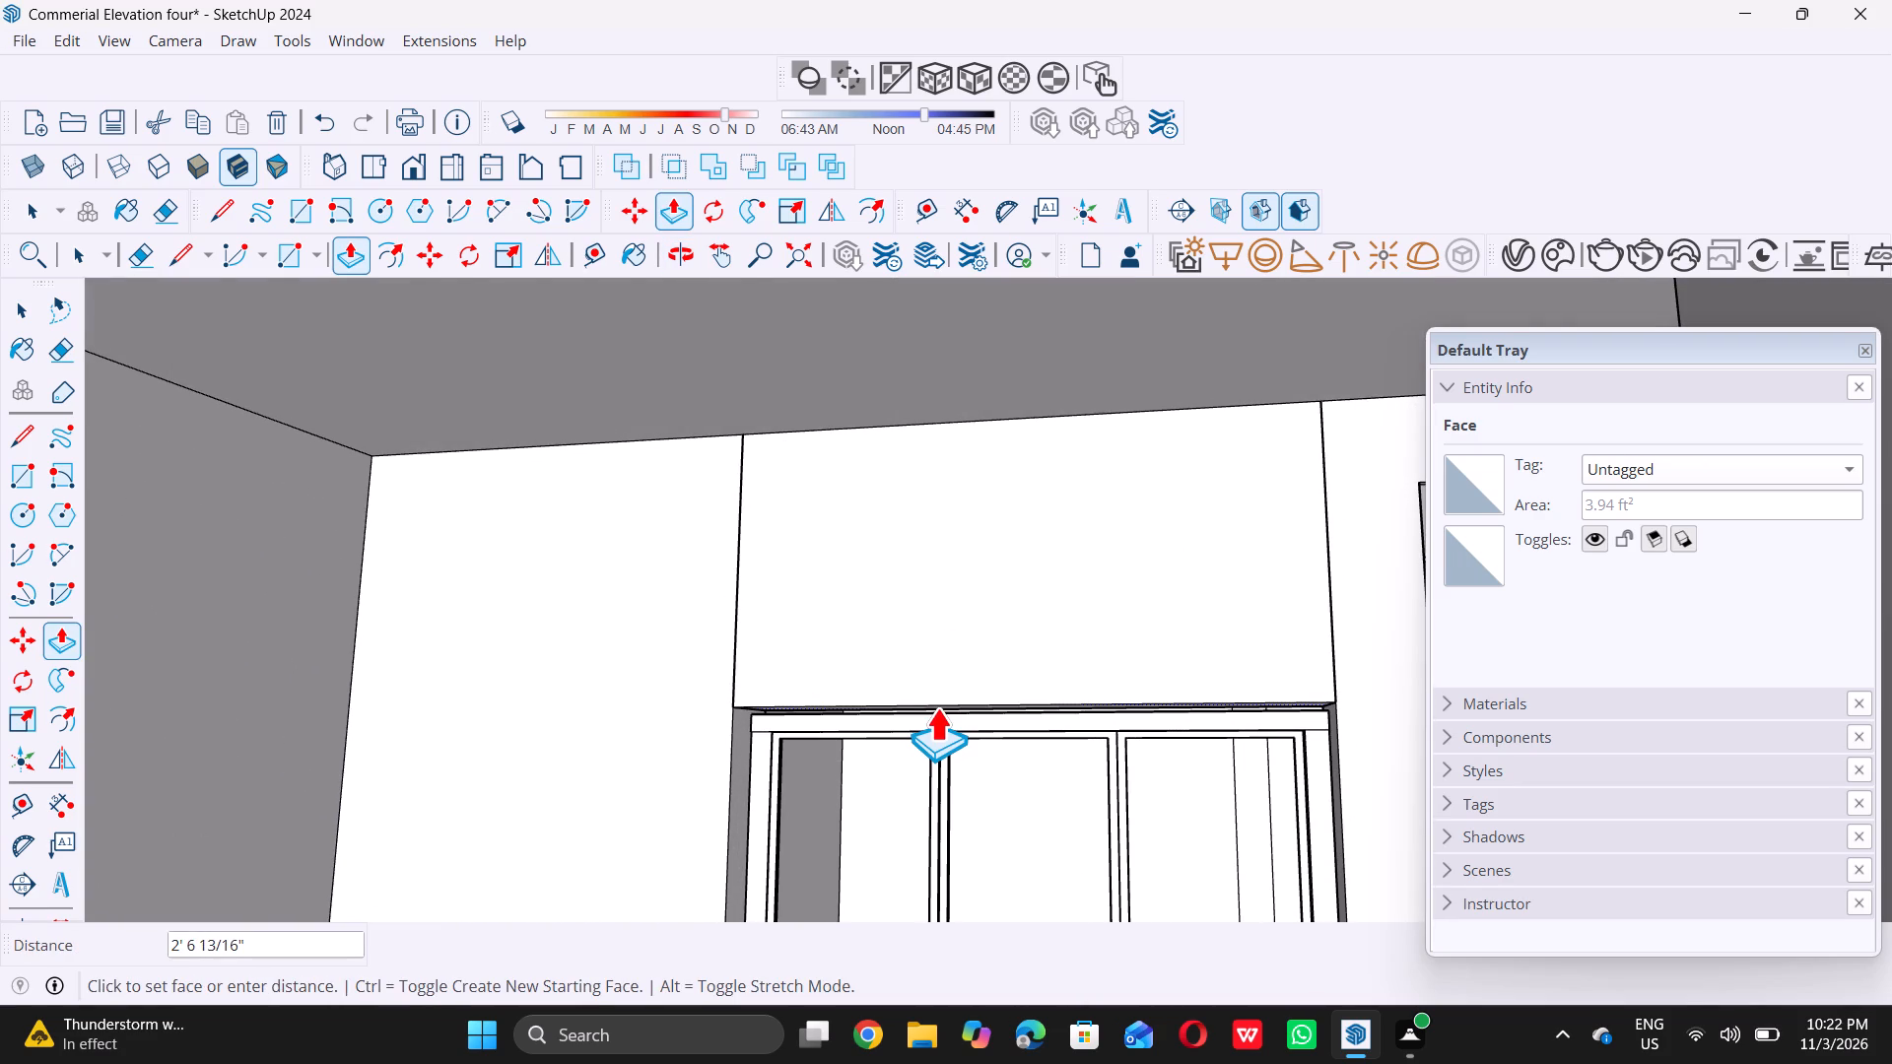
{"action": "triple_click", "coordinate": [938, 715]}
{"action": "double_click", "coordinate": [939, 716]}
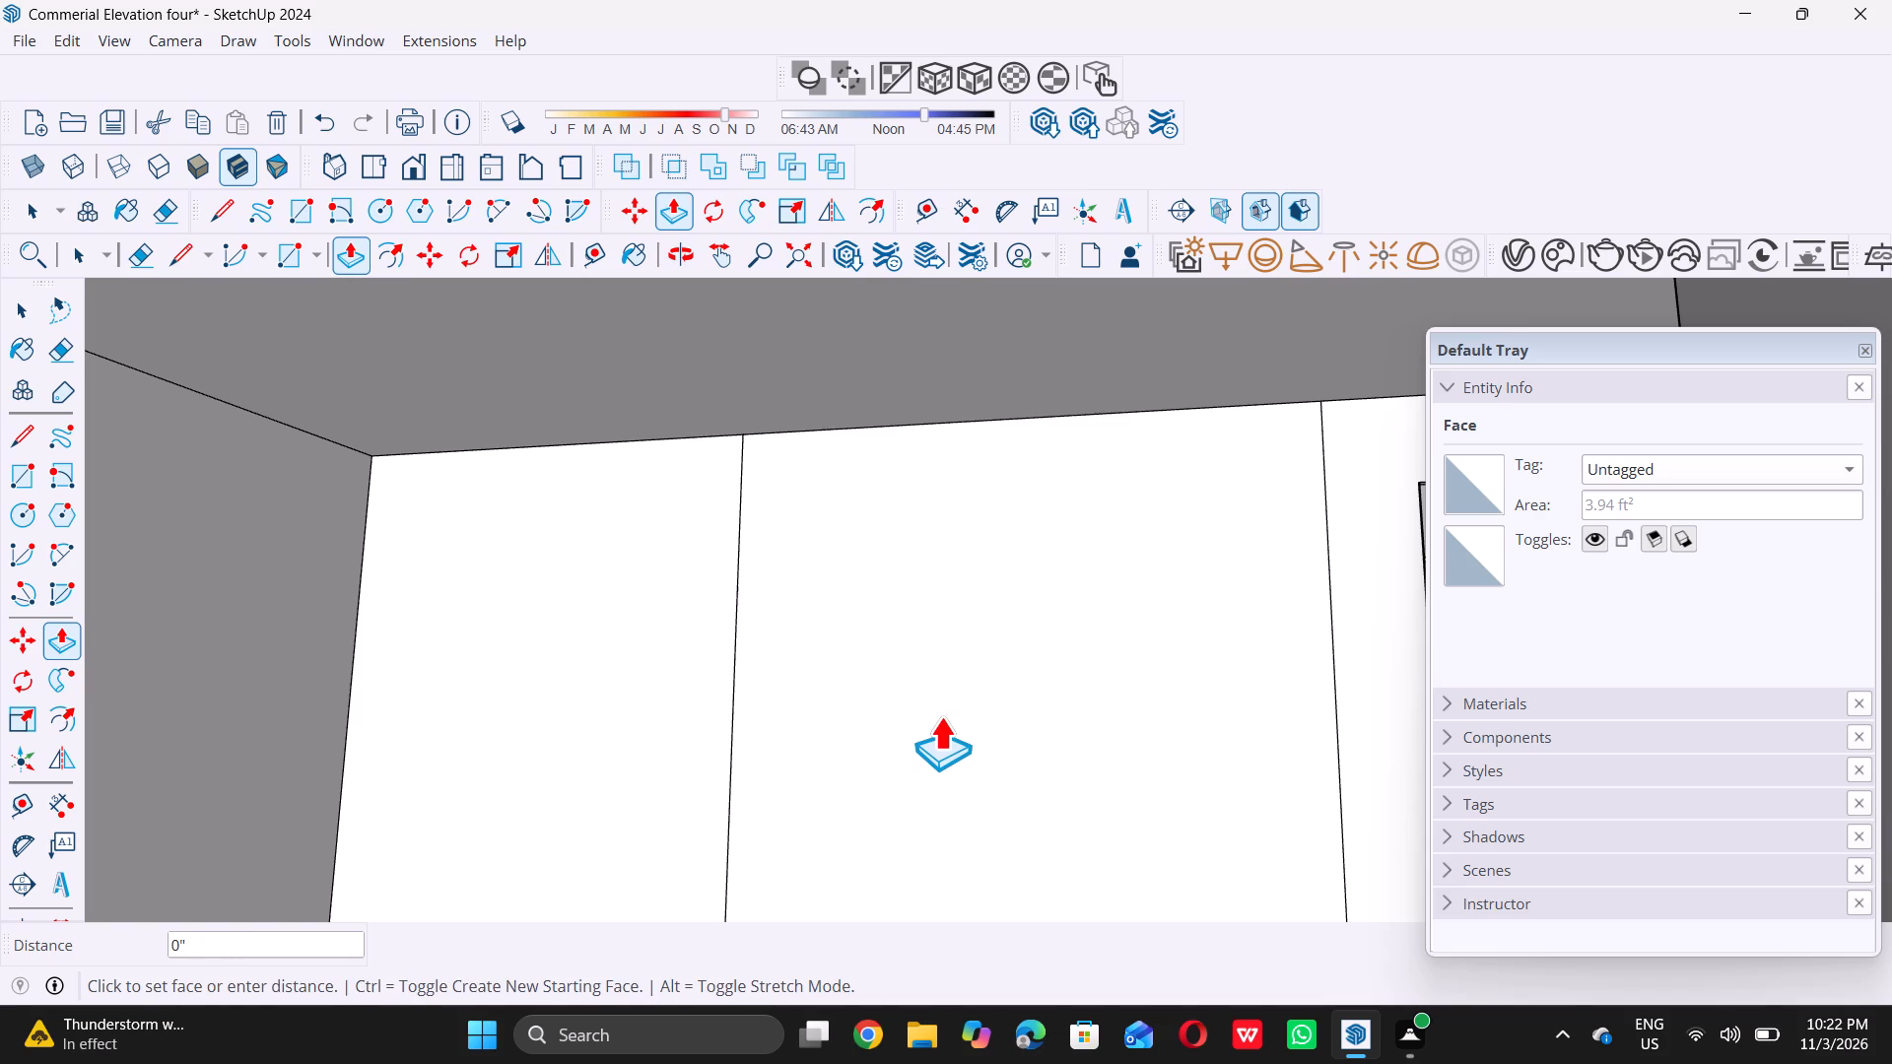
{"action": "key", "text": "ctrl+z"}
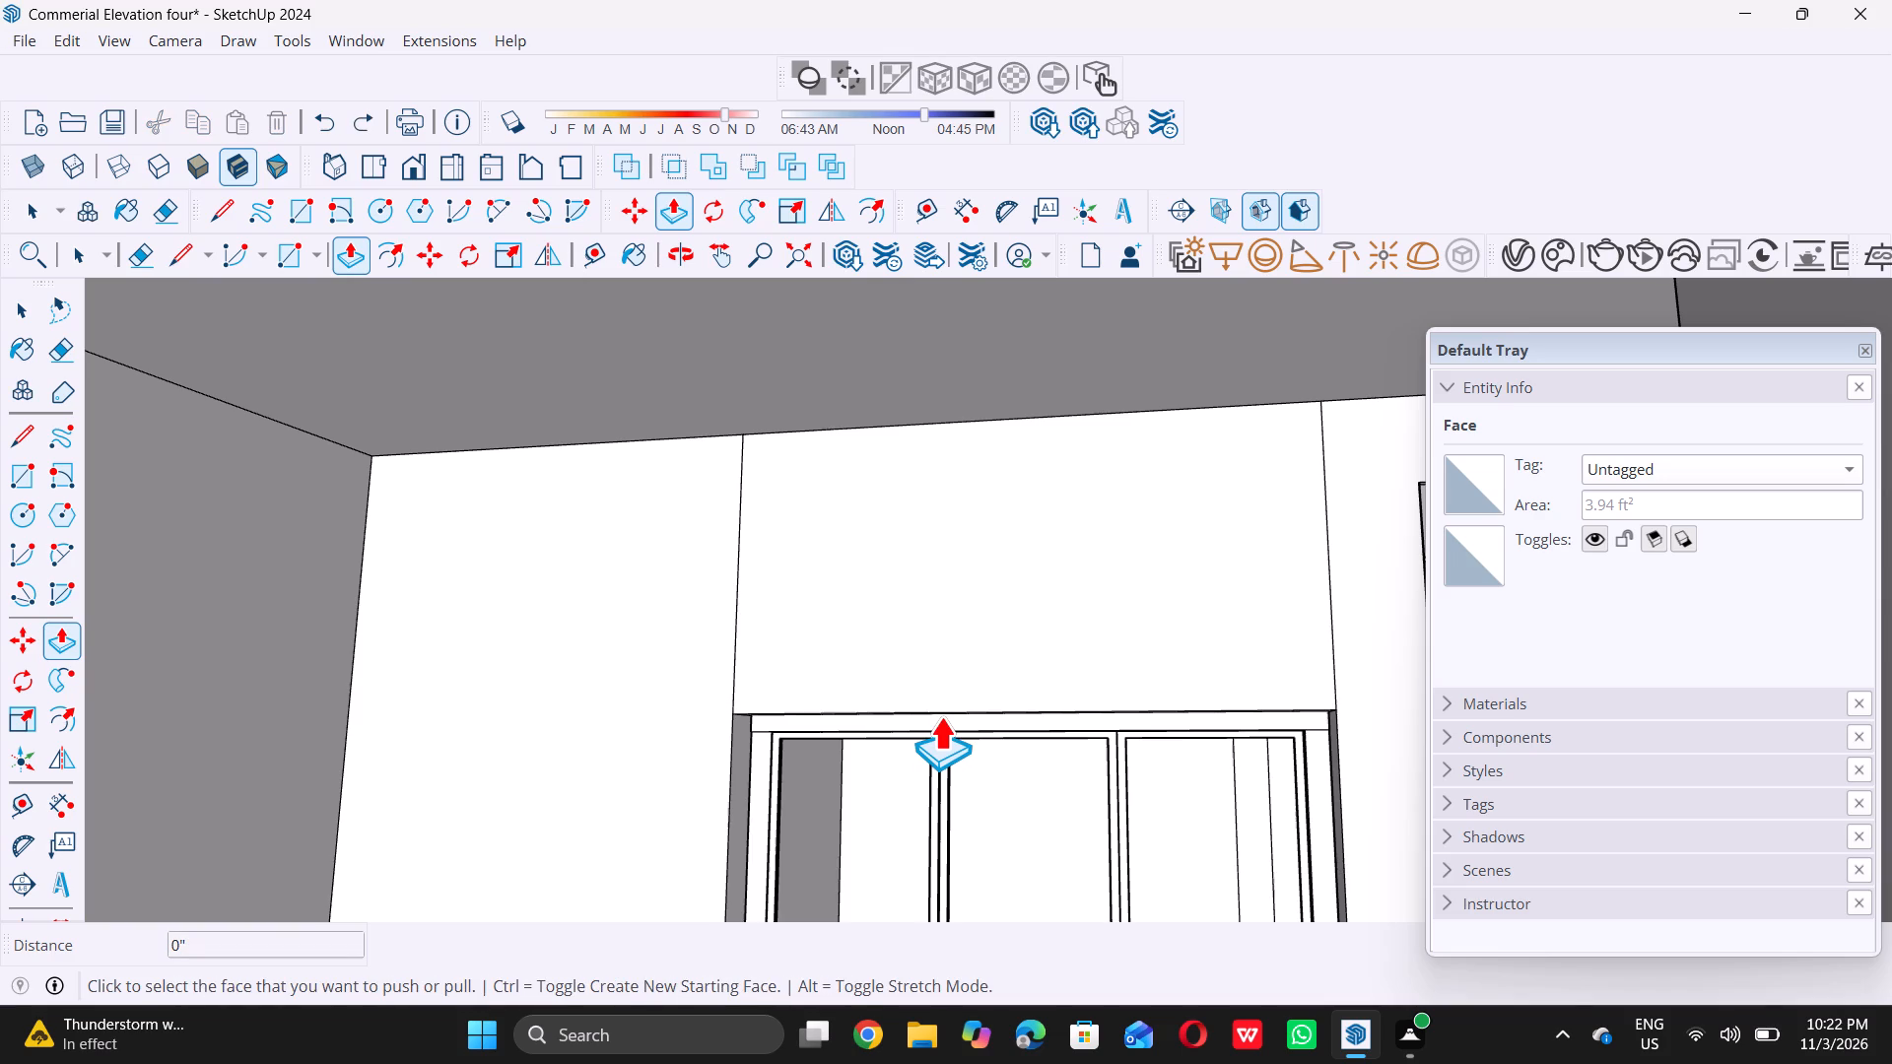
{"action": "key", "text": "space"}
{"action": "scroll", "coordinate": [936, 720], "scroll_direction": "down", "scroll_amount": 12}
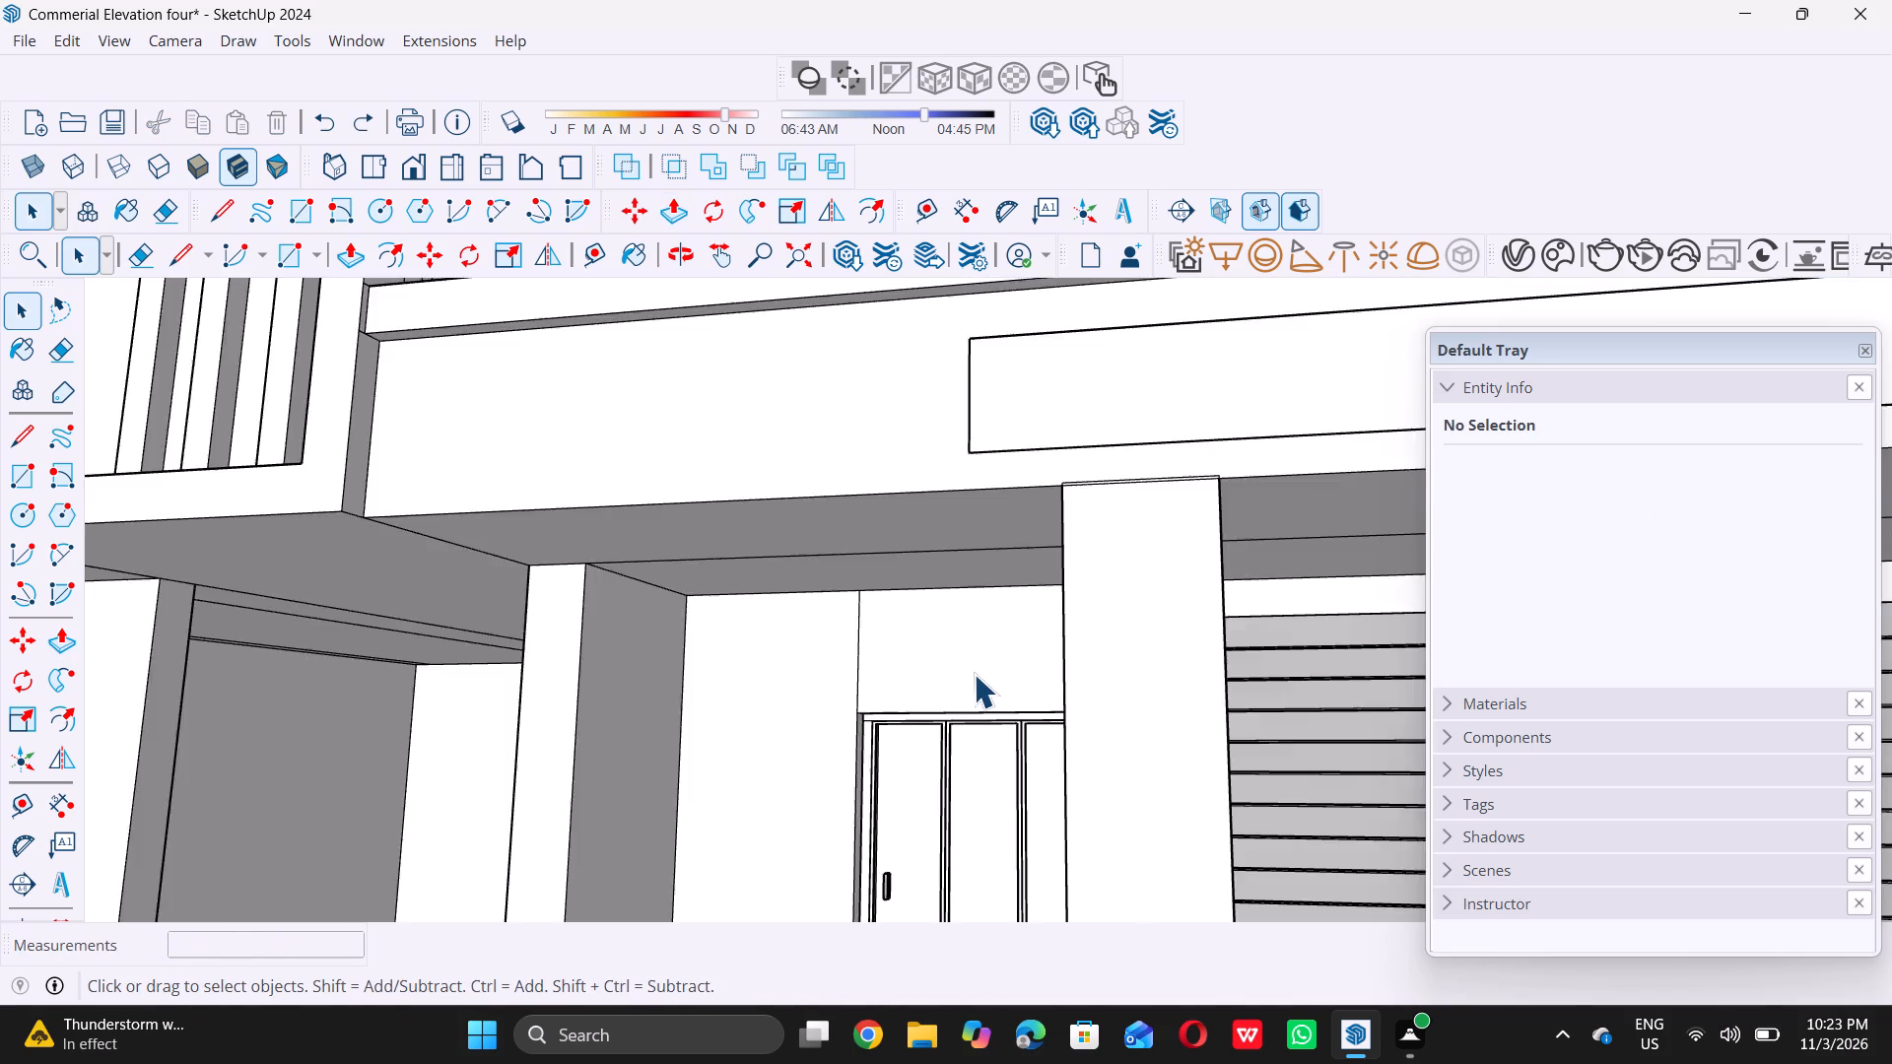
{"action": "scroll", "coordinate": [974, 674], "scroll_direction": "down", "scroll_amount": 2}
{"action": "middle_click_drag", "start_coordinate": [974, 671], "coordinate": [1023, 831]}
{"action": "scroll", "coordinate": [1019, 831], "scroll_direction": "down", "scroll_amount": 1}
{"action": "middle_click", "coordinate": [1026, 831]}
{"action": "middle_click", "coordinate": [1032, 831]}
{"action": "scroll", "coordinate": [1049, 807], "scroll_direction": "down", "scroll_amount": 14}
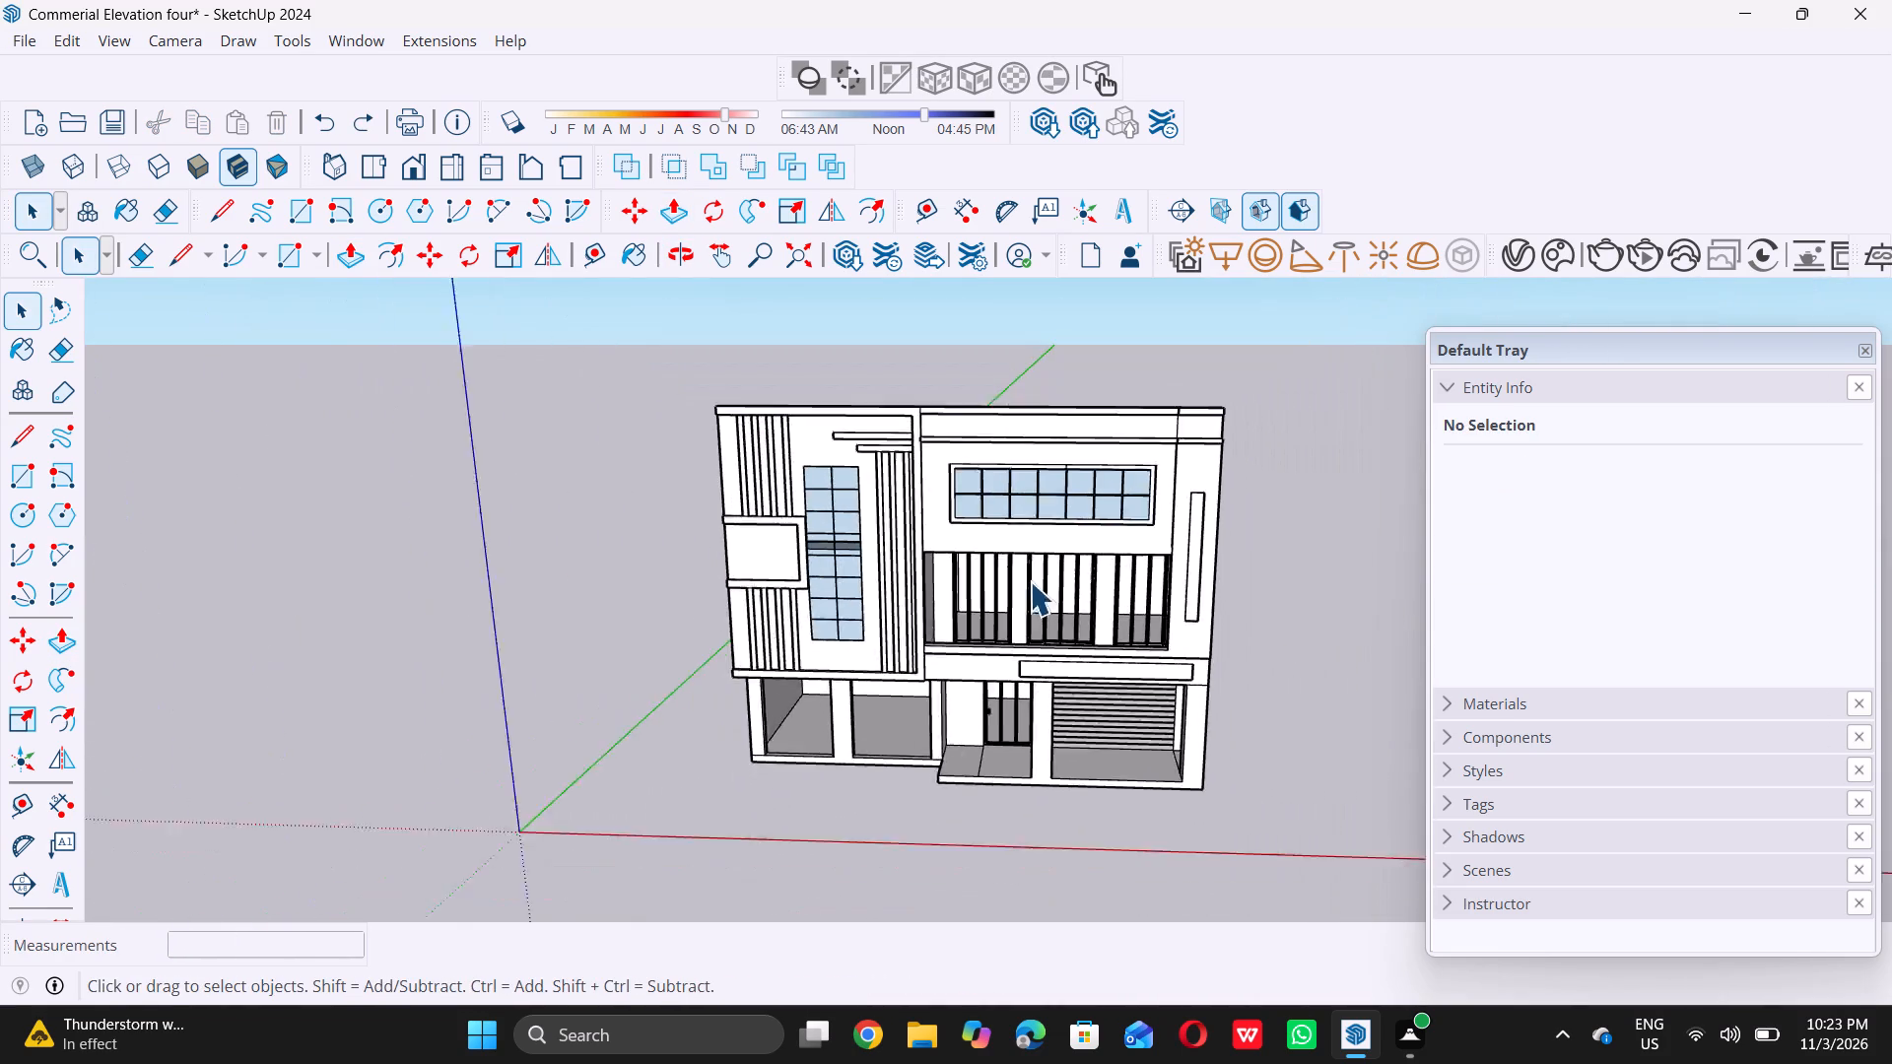
Examine the whole front facade, including the fitted entrance door and the ground-floor openings, from several distances and angles.
{"action": "middle_click_drag", "start_coordinate": [1008, 724], "coordinate": [1012, 676]}
{"action": "scroll", "coordinate": [1023, 680], "scroll_direction": "up", "scroll_amount": 7}
{"action": "scroll", "coordinate": [1003, 685], "scroll_direction": "down", "scroll_amount": 7}
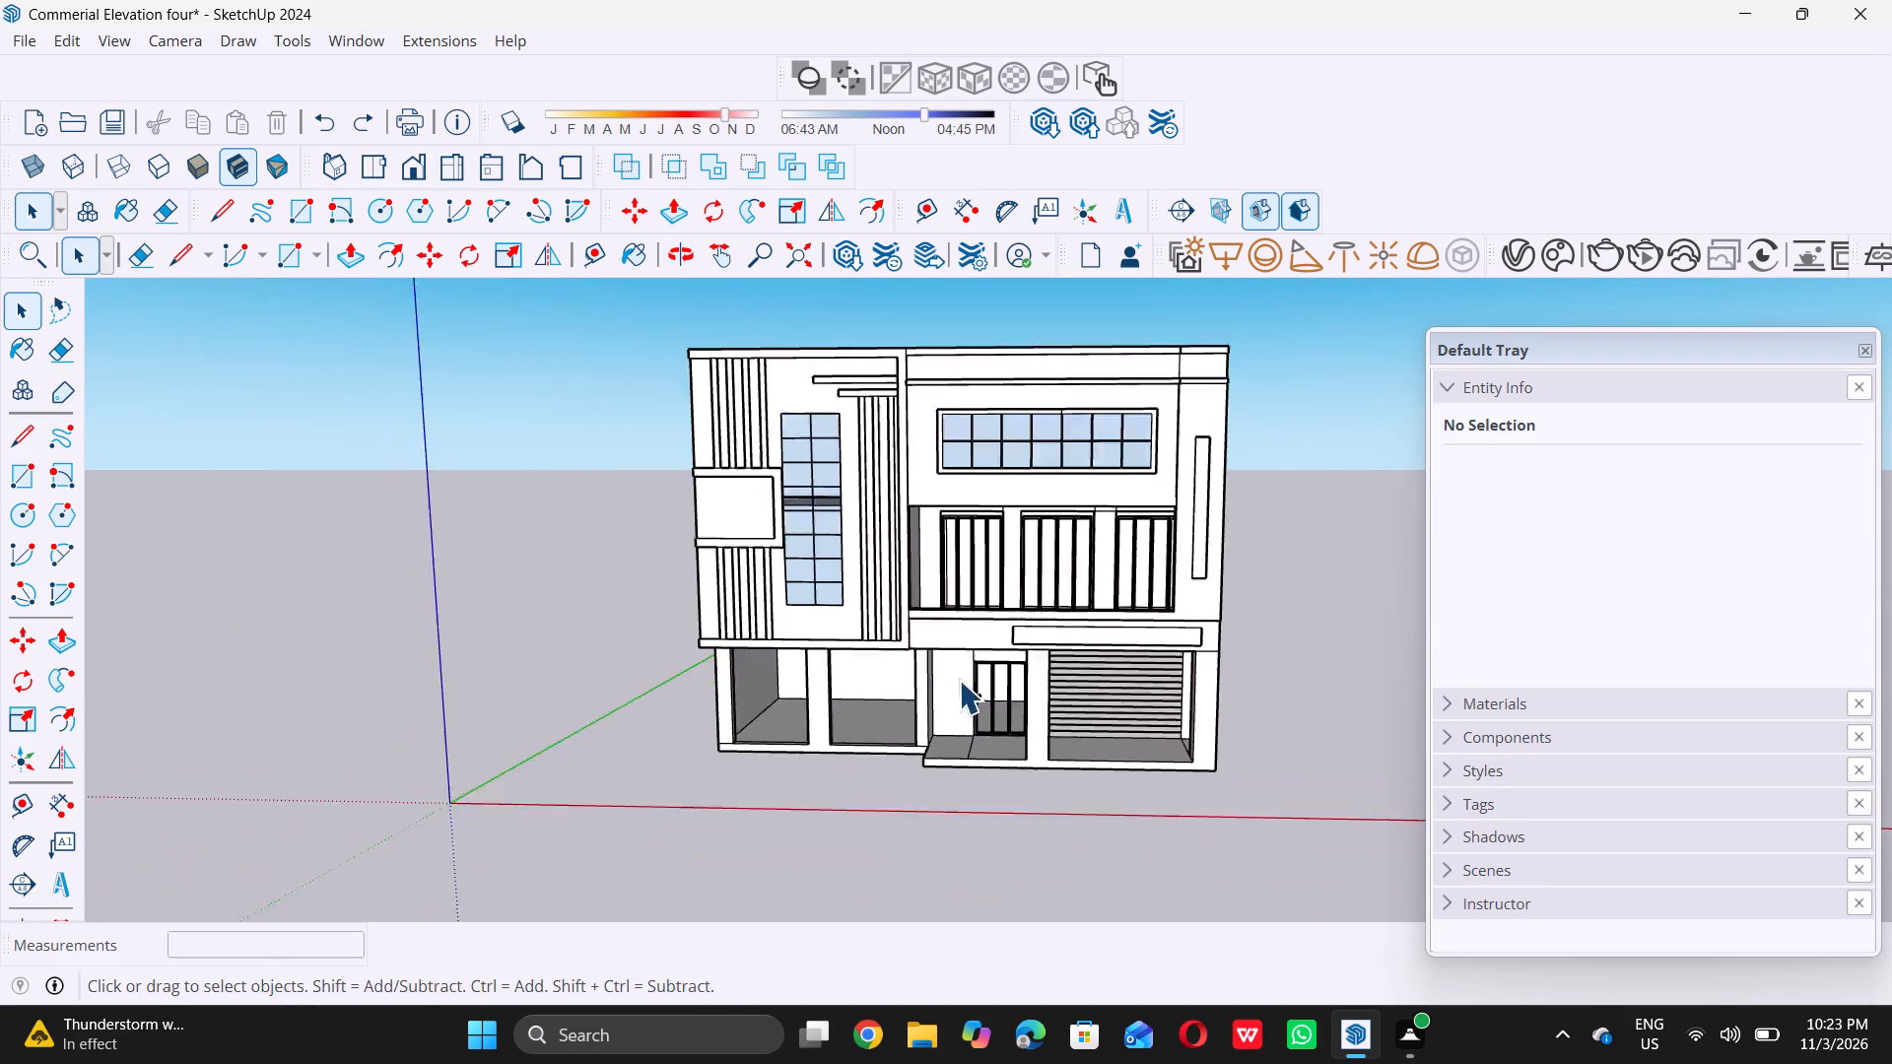
{"action": "scroll", "coordinate": [891, 635], "scroll_direction": "down", "scroll_amount": 4}
{"action": "middle_click_drag", "start_coordinate": [917, 678], "coordinate": [931, 695]}
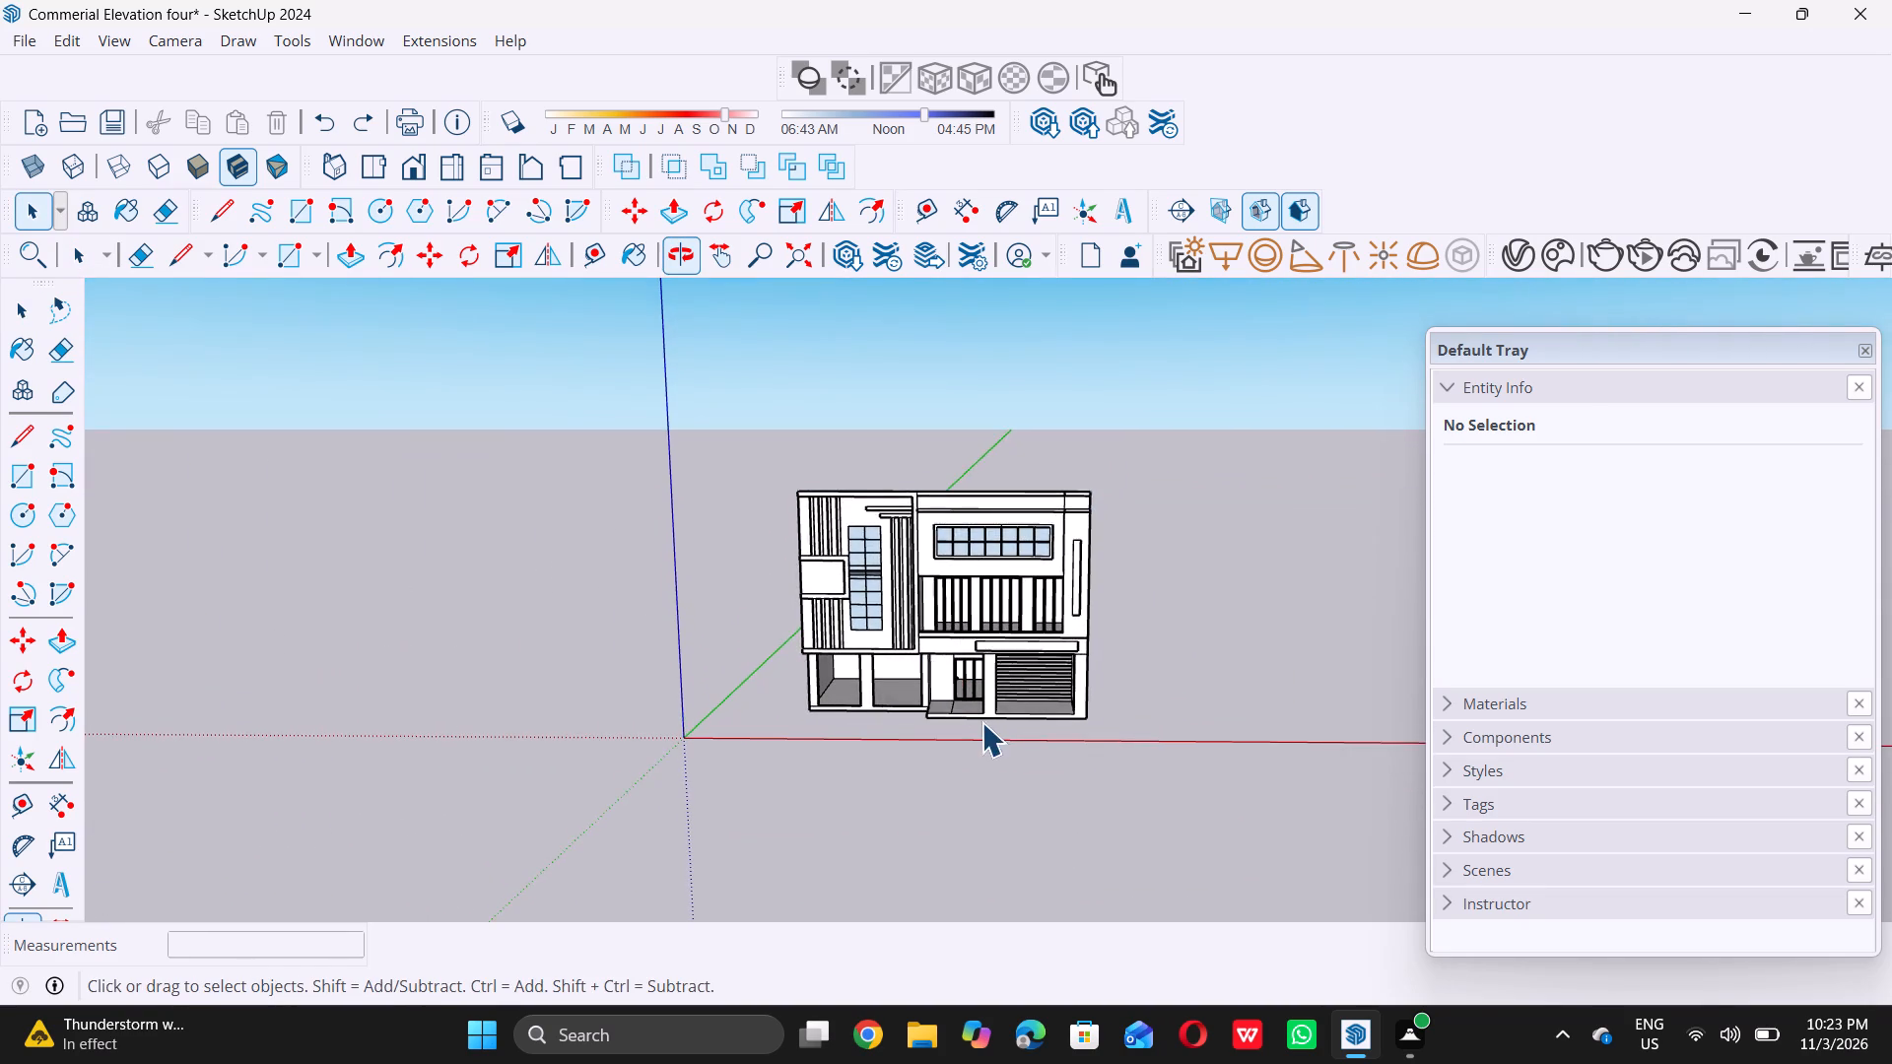
{"action": "scroll", "coordinate": [982, 722], "scroll_direction": "up", "scroll_amount": 5}
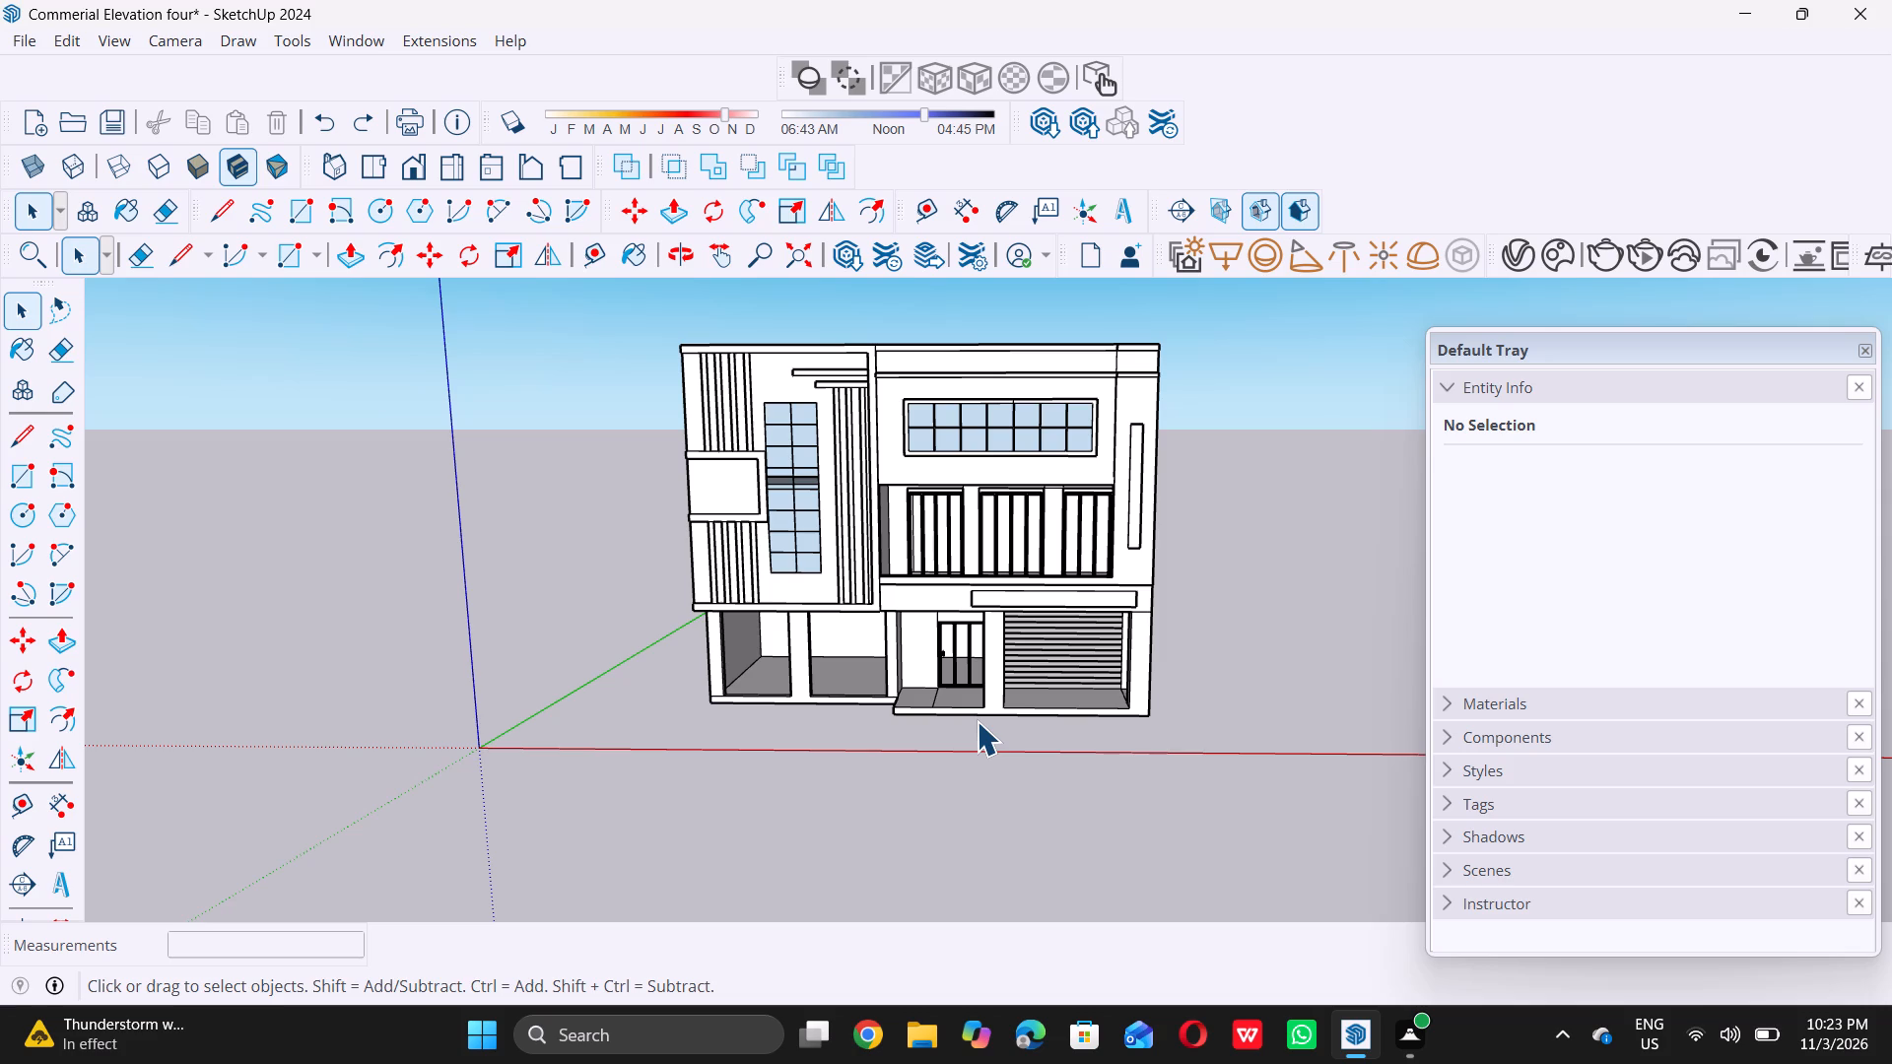
{"action": "scroll", "coordinate": [975, 744], "scroll_direction": "down", "scroll_amount": 4}
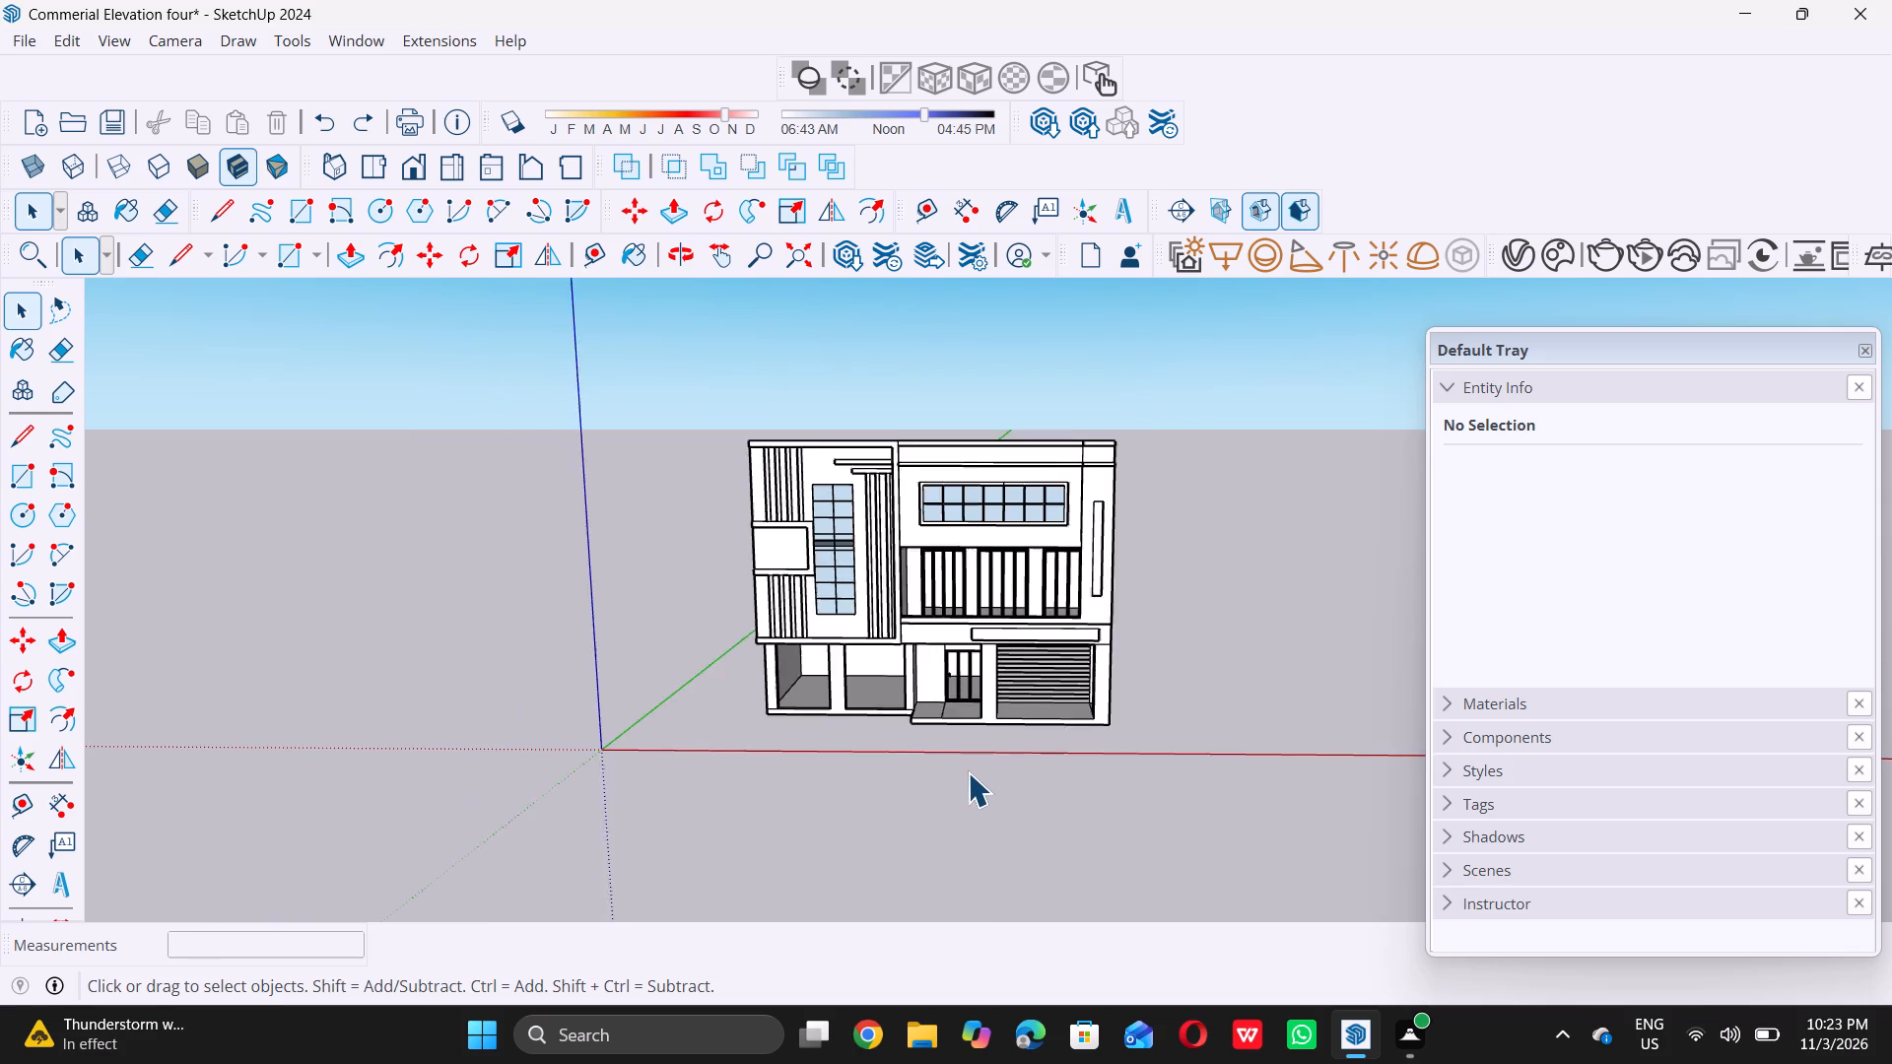
{"action": "scroll", "coordinate": [968, 772], "scroll_direction": "down", "scroll_amount": 3}
{"action": "middle_click_drag", "start_coordinate": [982, 755], "coordinate": [989, 710]}
{"action": "scroll", "coordinate": [991, 711], "scroll_direction": "up", "scroll_amount": 5}
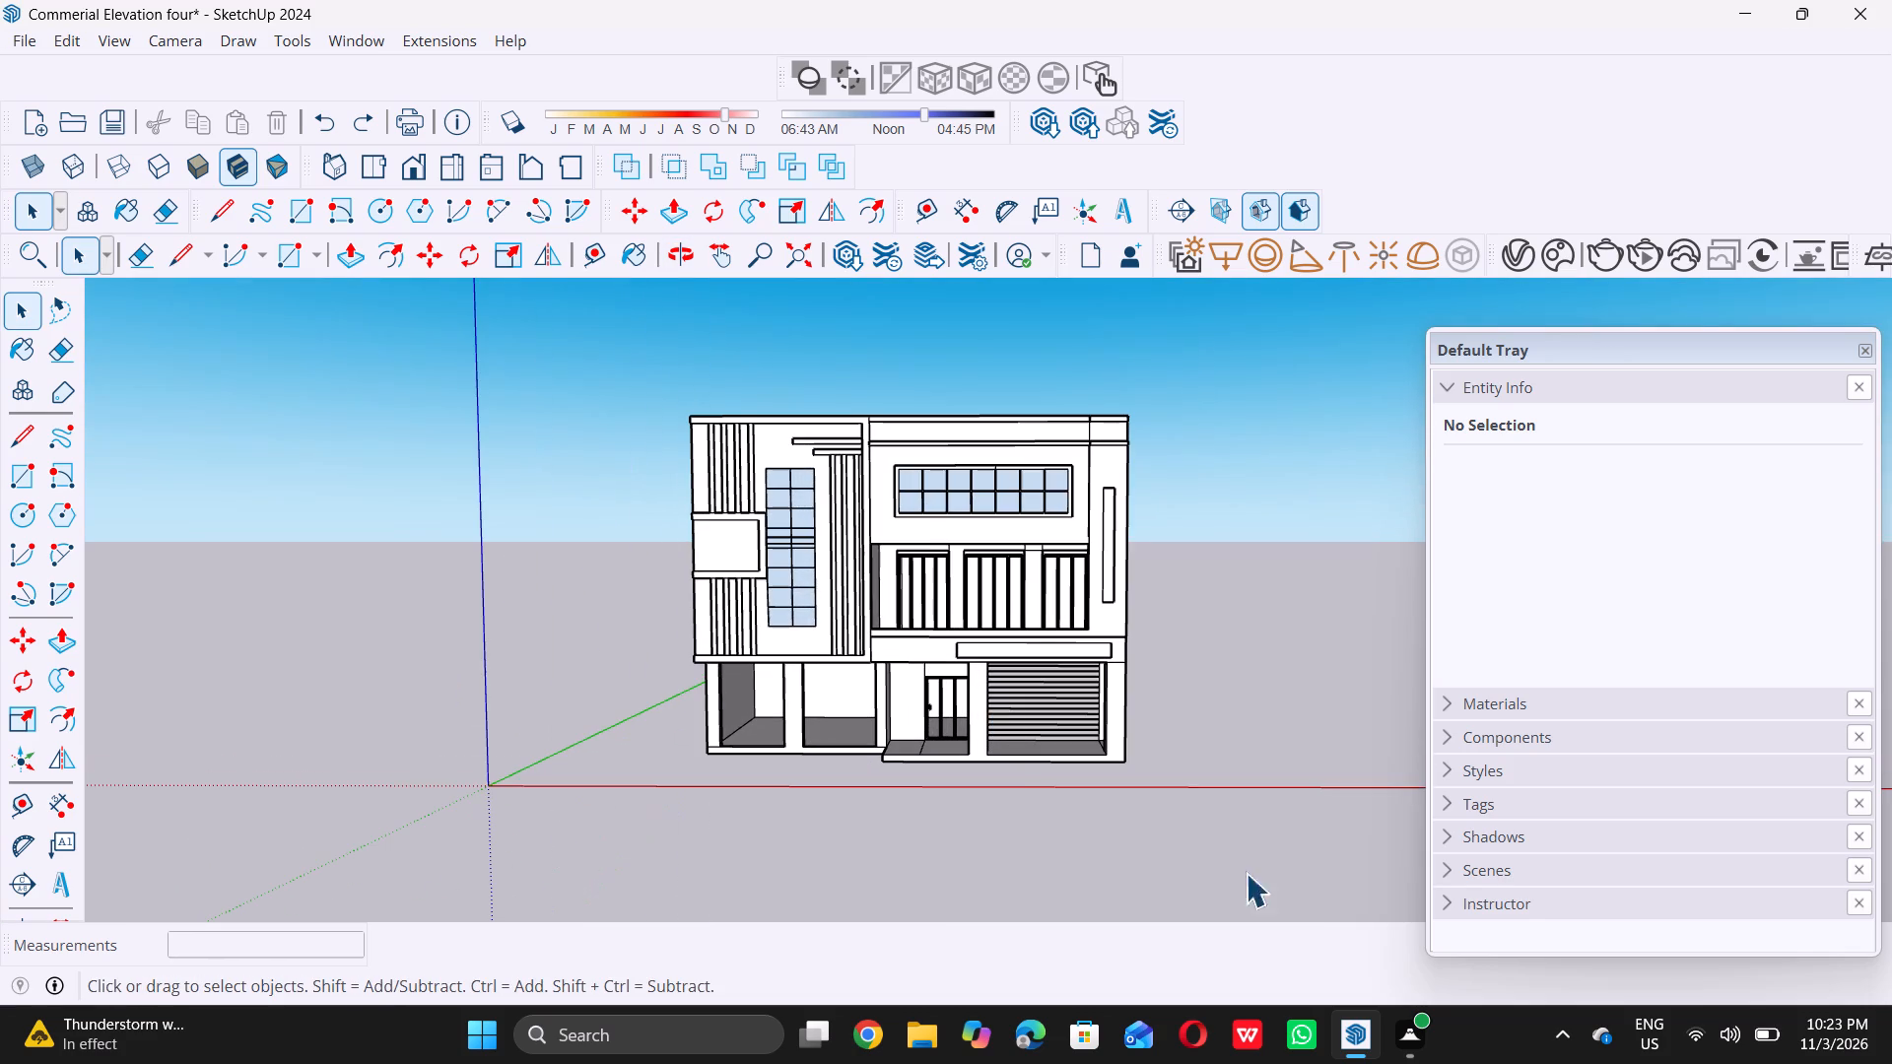
Bring up the model's materials collection.
{"action": "double_click", "coordinate": [1449, 708]}
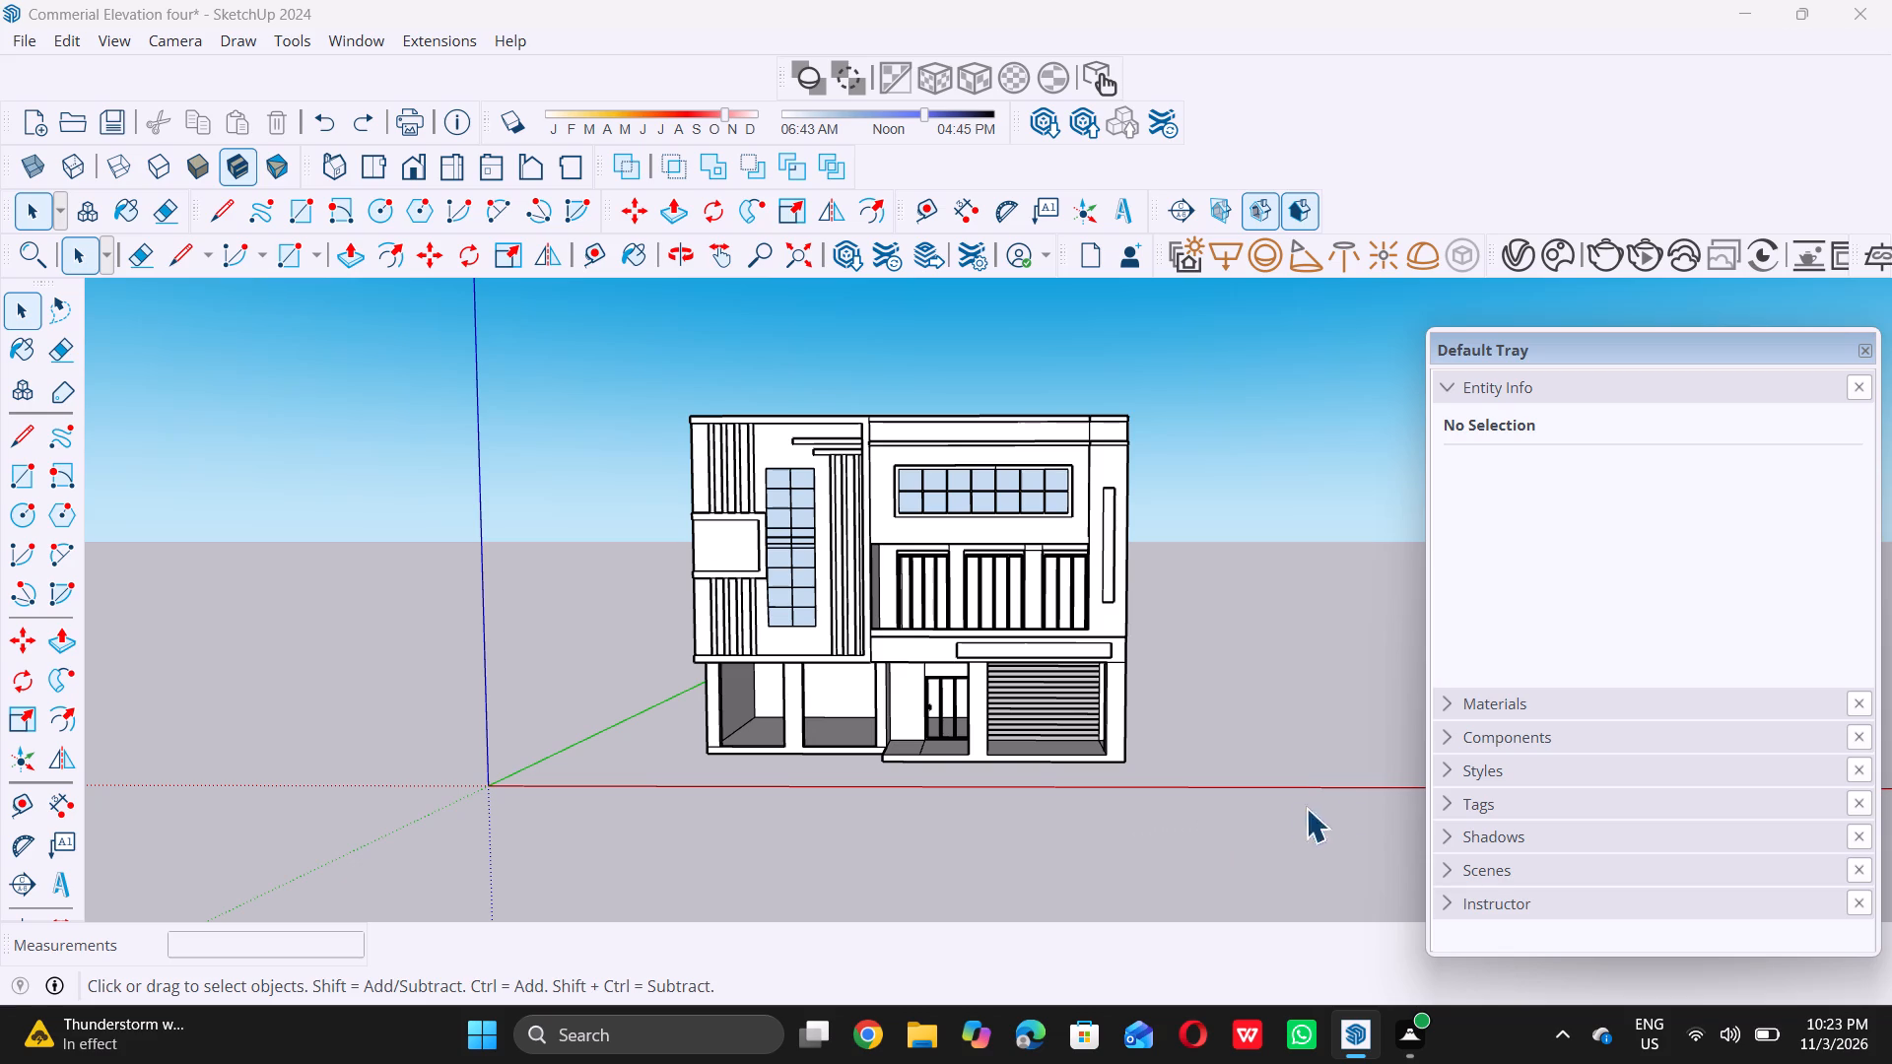
{"action": "double_click", "coordinate": [1442, 704]}
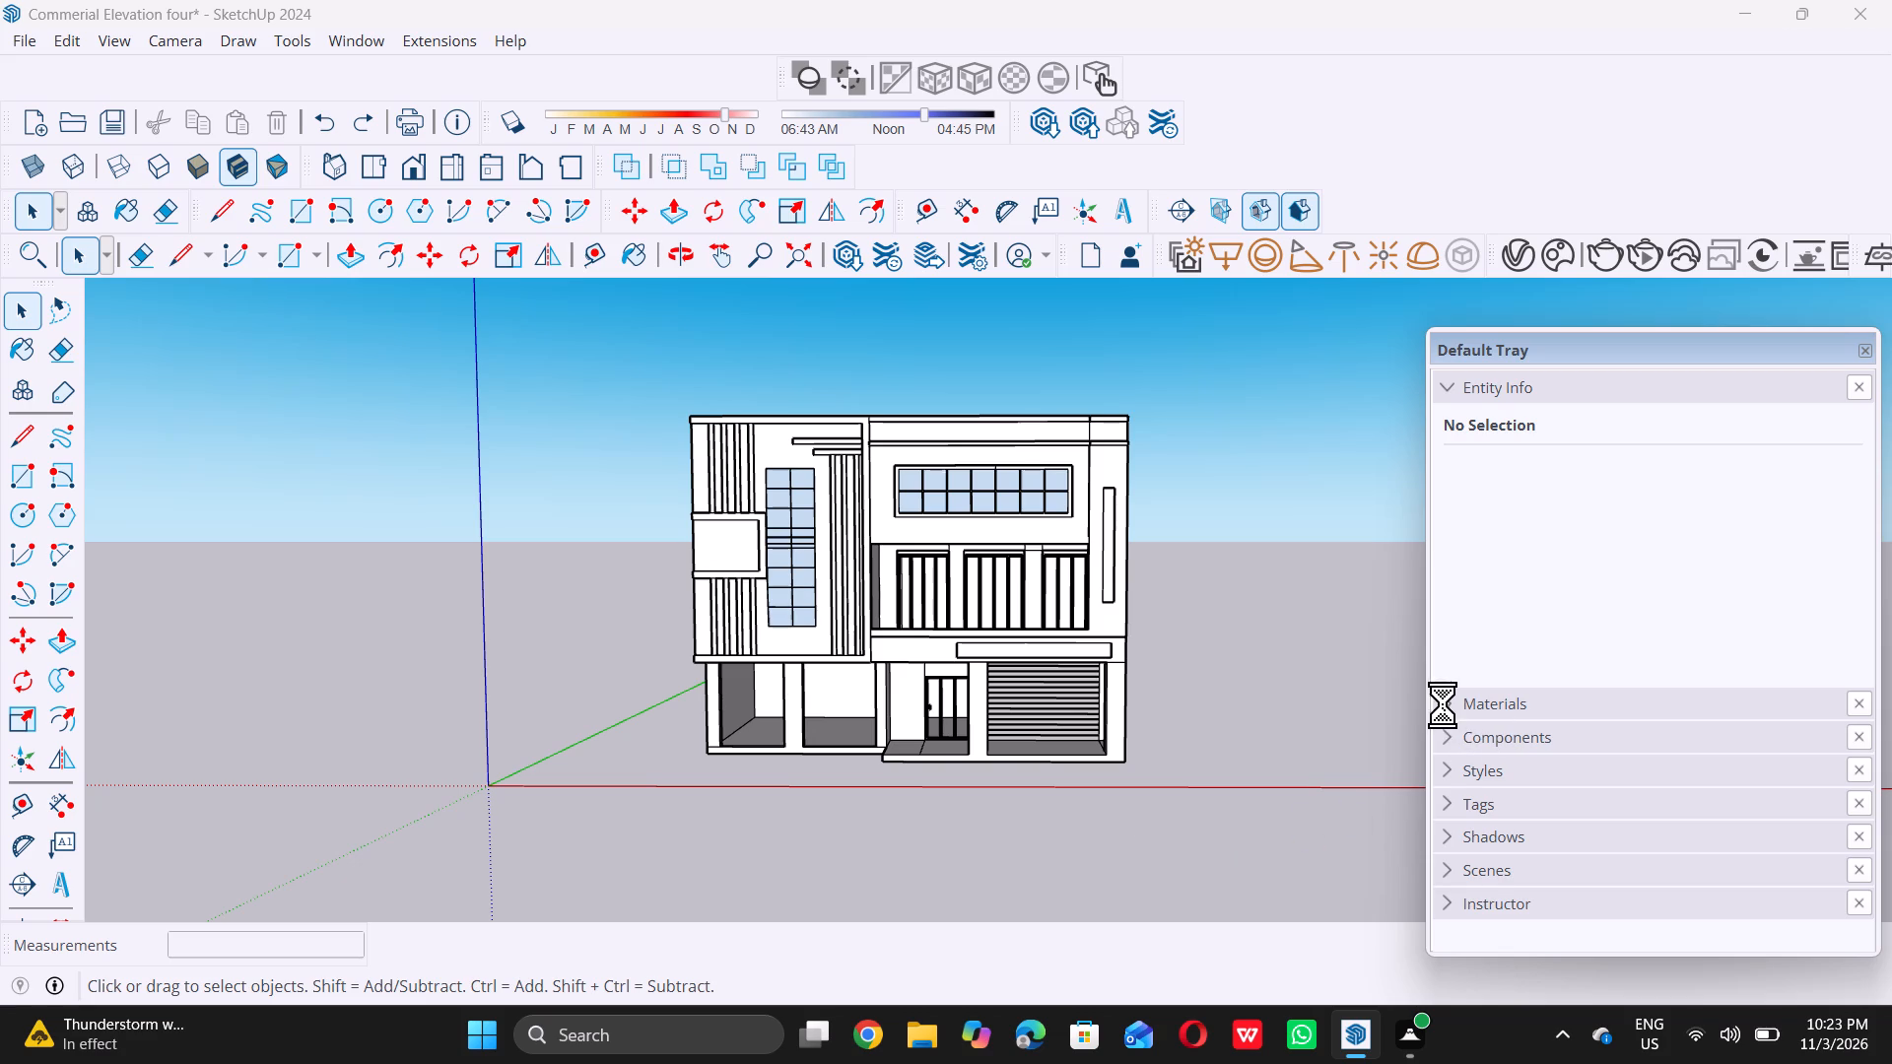
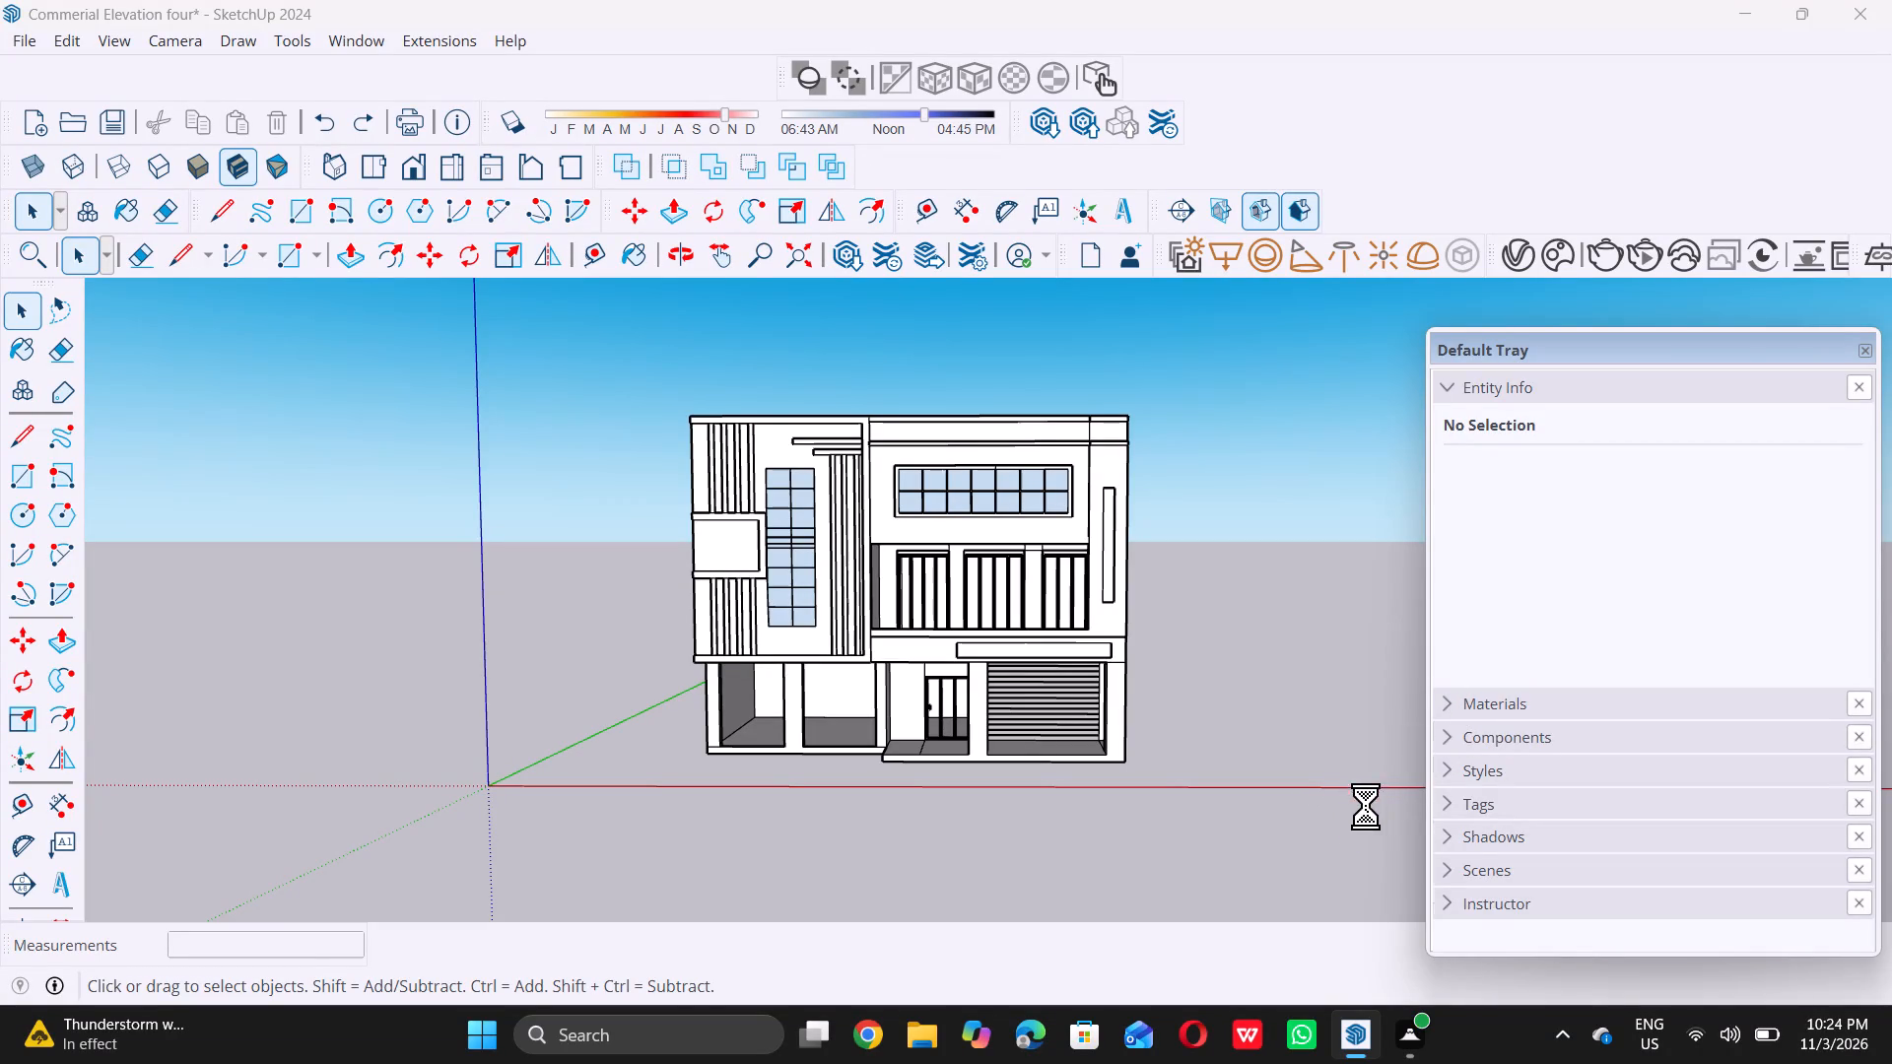
Choose 0135_DarkGray from the Colors-Named materials and paint the two horizontal bars near the top of the tall window's bay.
{"action": "double_click", "coordinate": [1450, 710]}
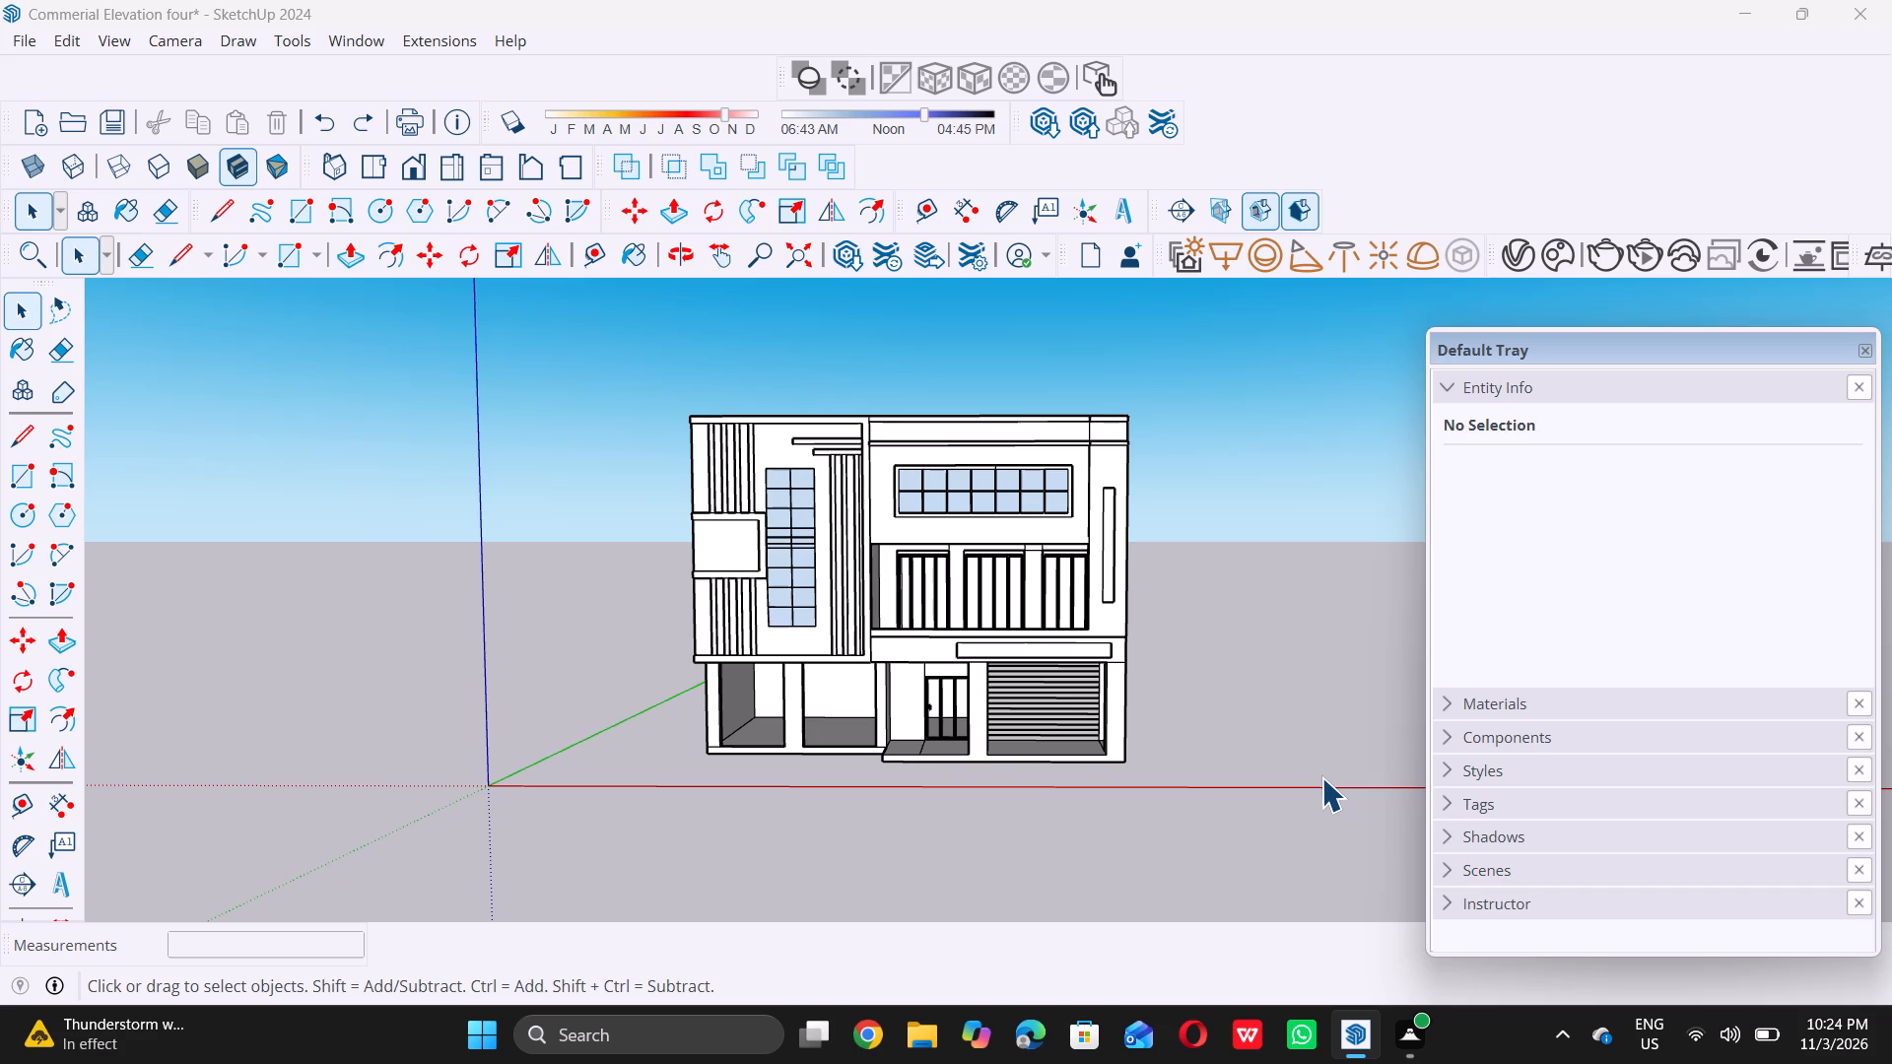
{"action": "triple_click", "coordinate": [1451, 709]}
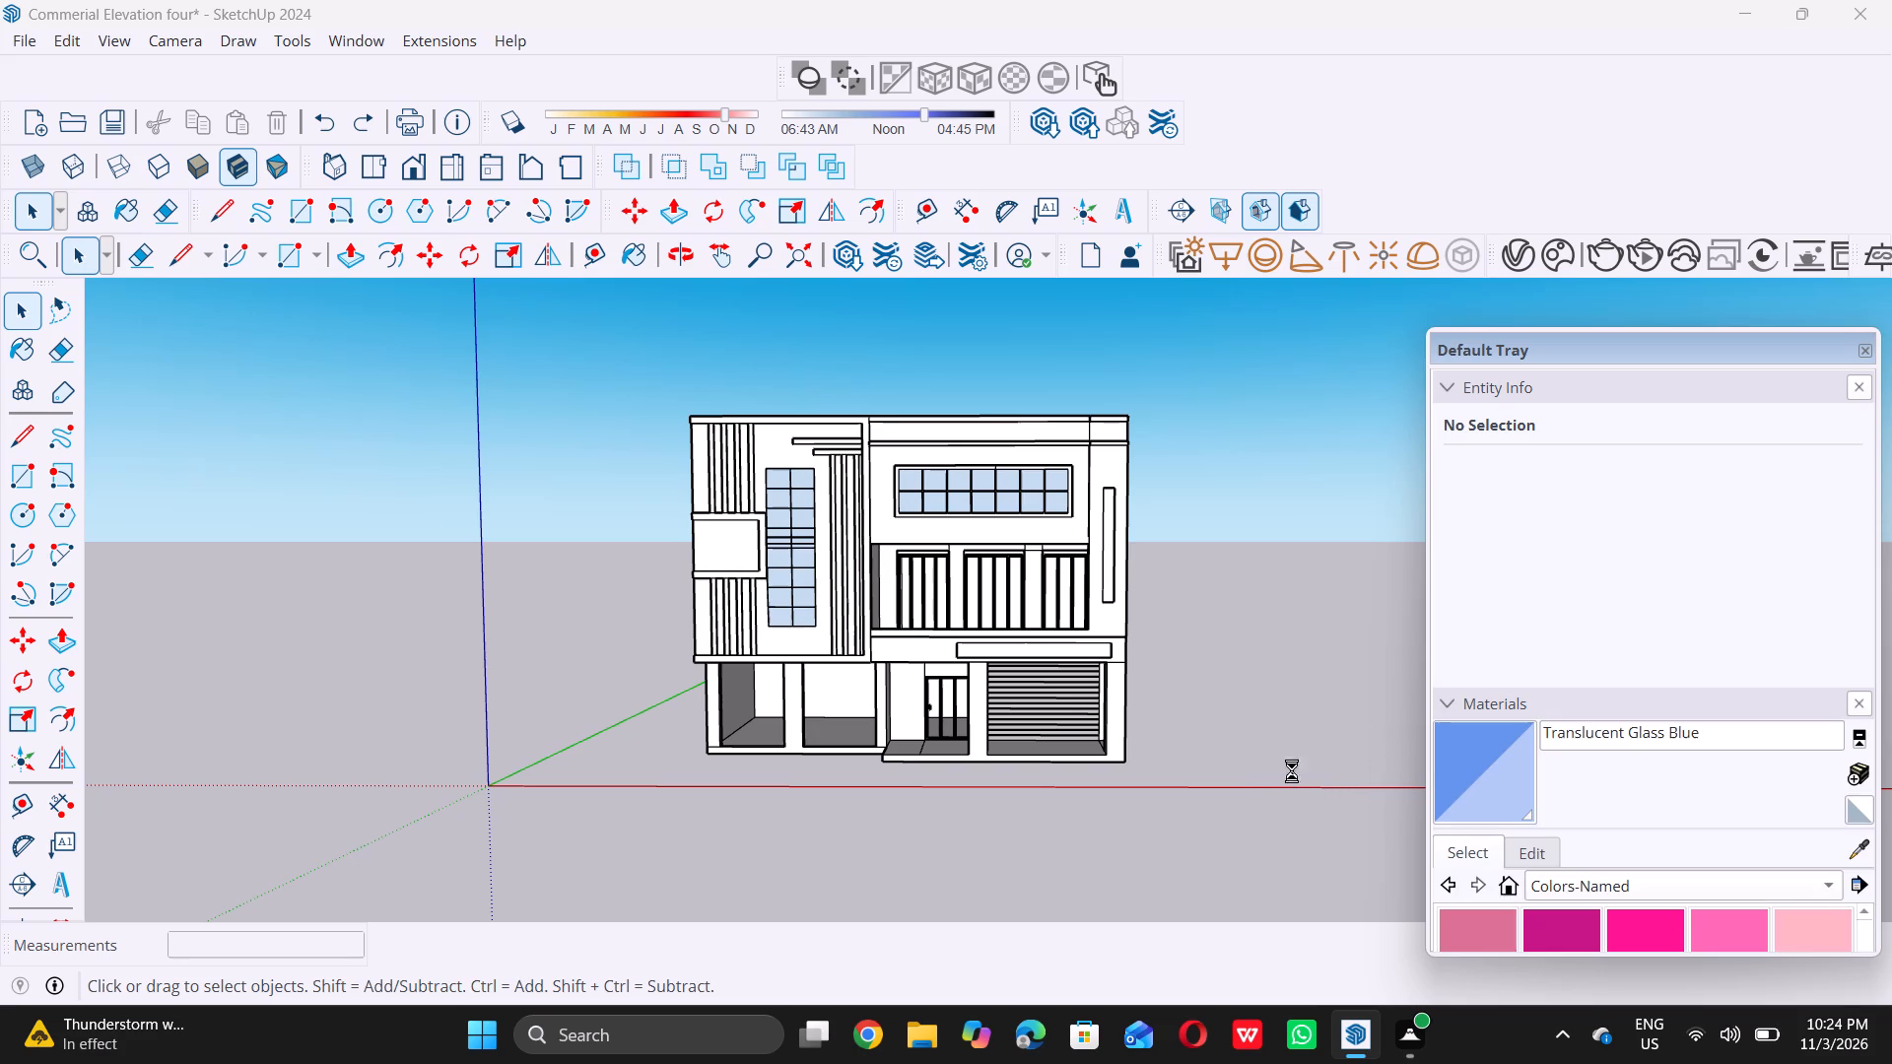
{"action": "scroll", "coordinate": [970, 652], "scroll_direction": "down", "scroll_amount": 5}
{"action": "scroll", "coordinate": [1081, 631], "scroll_direction": "down", "scroll_amount": 9}
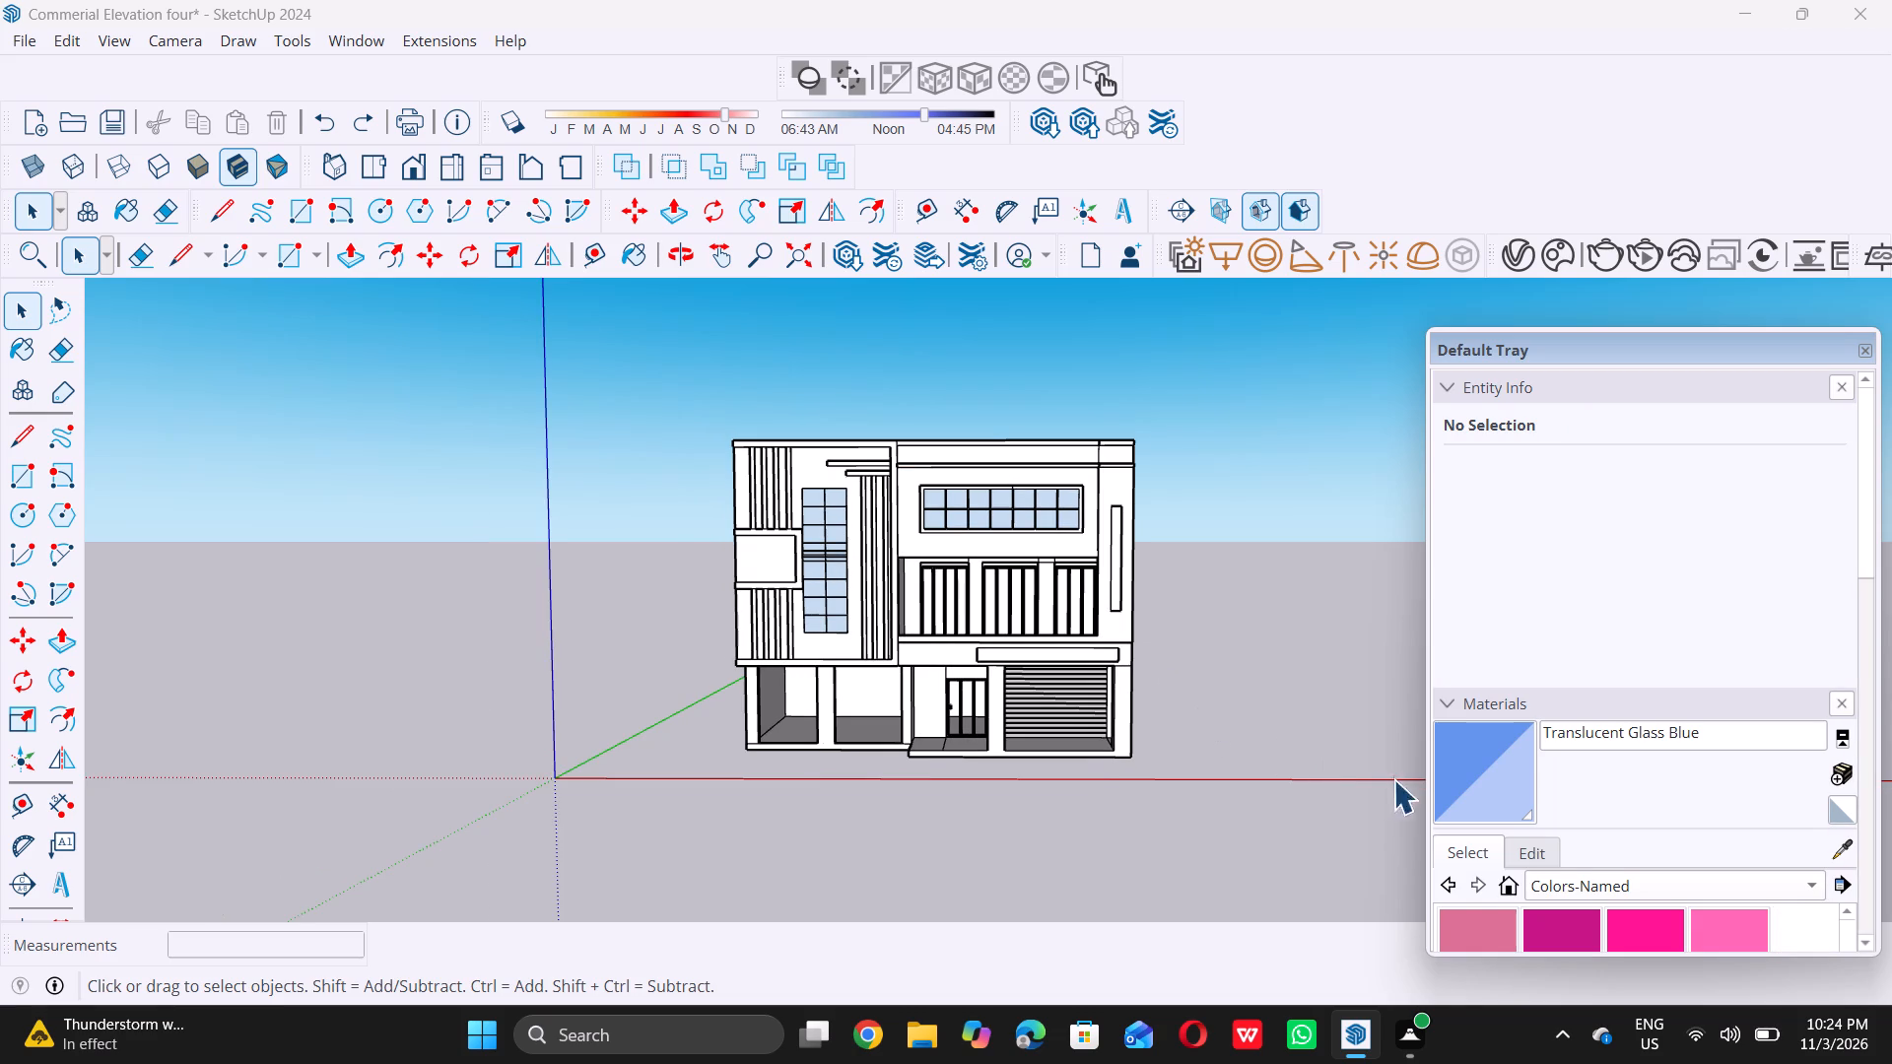
{"action": "scroll", "coordinate": [1457, 779], "scroll_direction": "down", "scroll_amount": 8}
{"action": "scroll", "coordinate": [1578, 832], "scroll_direction": "up", "scroll_amount": 1}
{"action": "scroll", "coordinate": [1578, 832], "scroll_direction": "down", "scroll_amount": 3}
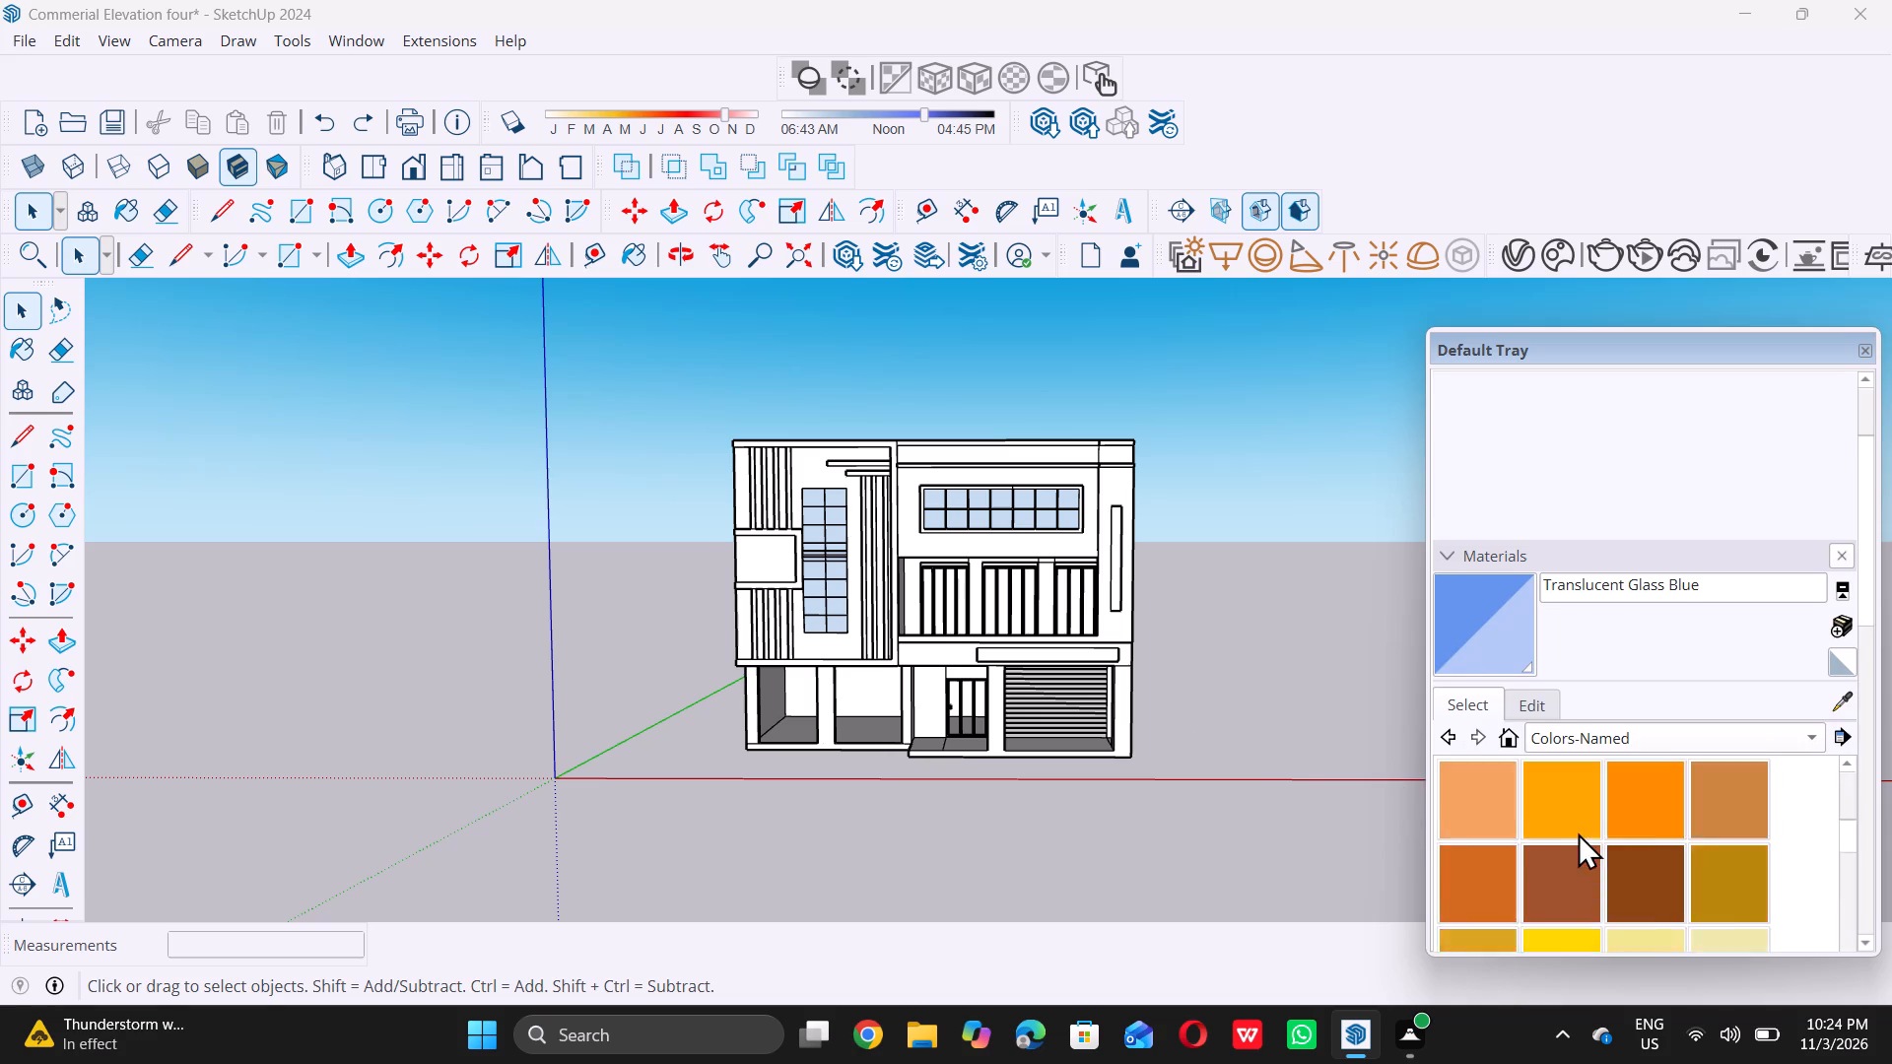
{"action": "scroll", "coordinate": [1578, 832], "scroll_direction": "down", "scroll_amount": 20}
{"action": "scroll", "coordinate": [1578, 832], "scroll_direction": "down", "scroll_amount": 5}
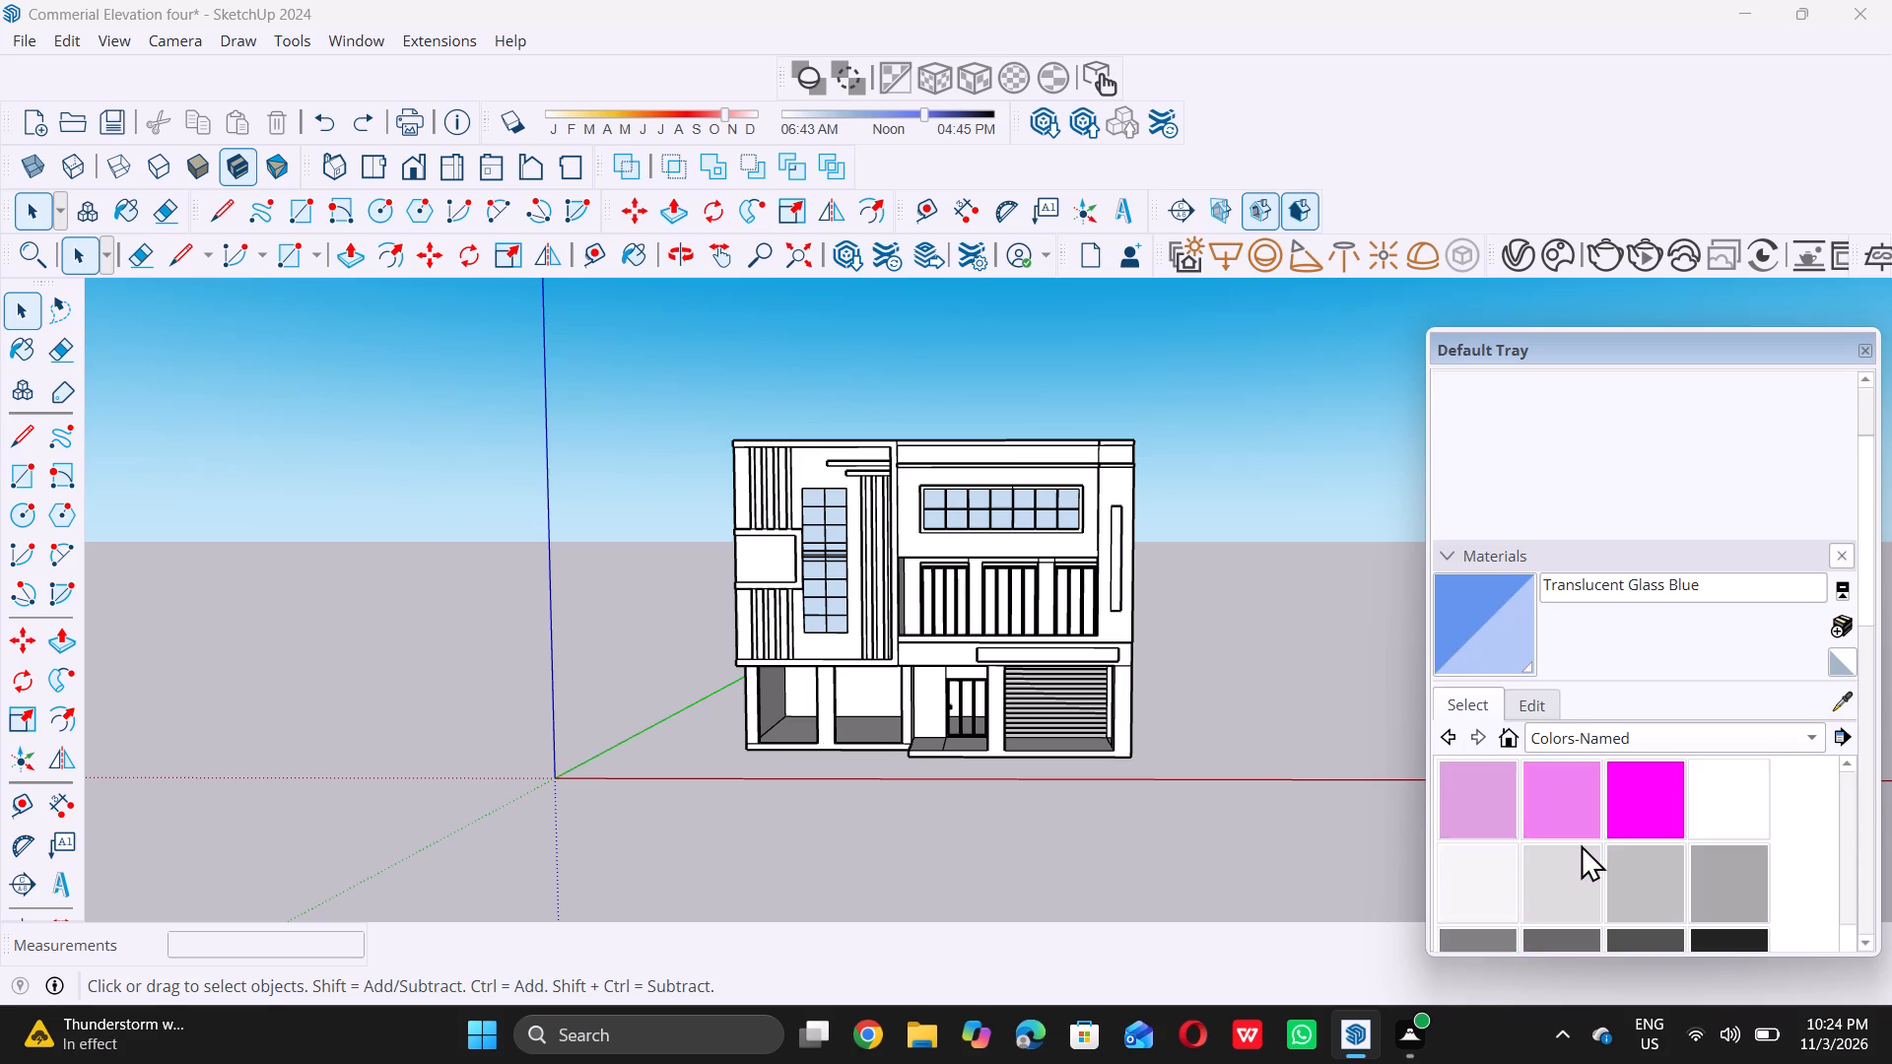
{"action": "scroll", "coordinate": [1581, 844], "scroll_direction": "down", "scroll_amount": 5}
{"action": "scroll", "coordinate": [1583, 844], "scroll_direction": "up", "scroll_amount": 3}
{"action": "scroll", "coordinate": [1583, 844], "scroll_direction": "down", "scroll_amount": 1}
{"action": "double_click", "coordinate": [1642, 870]}
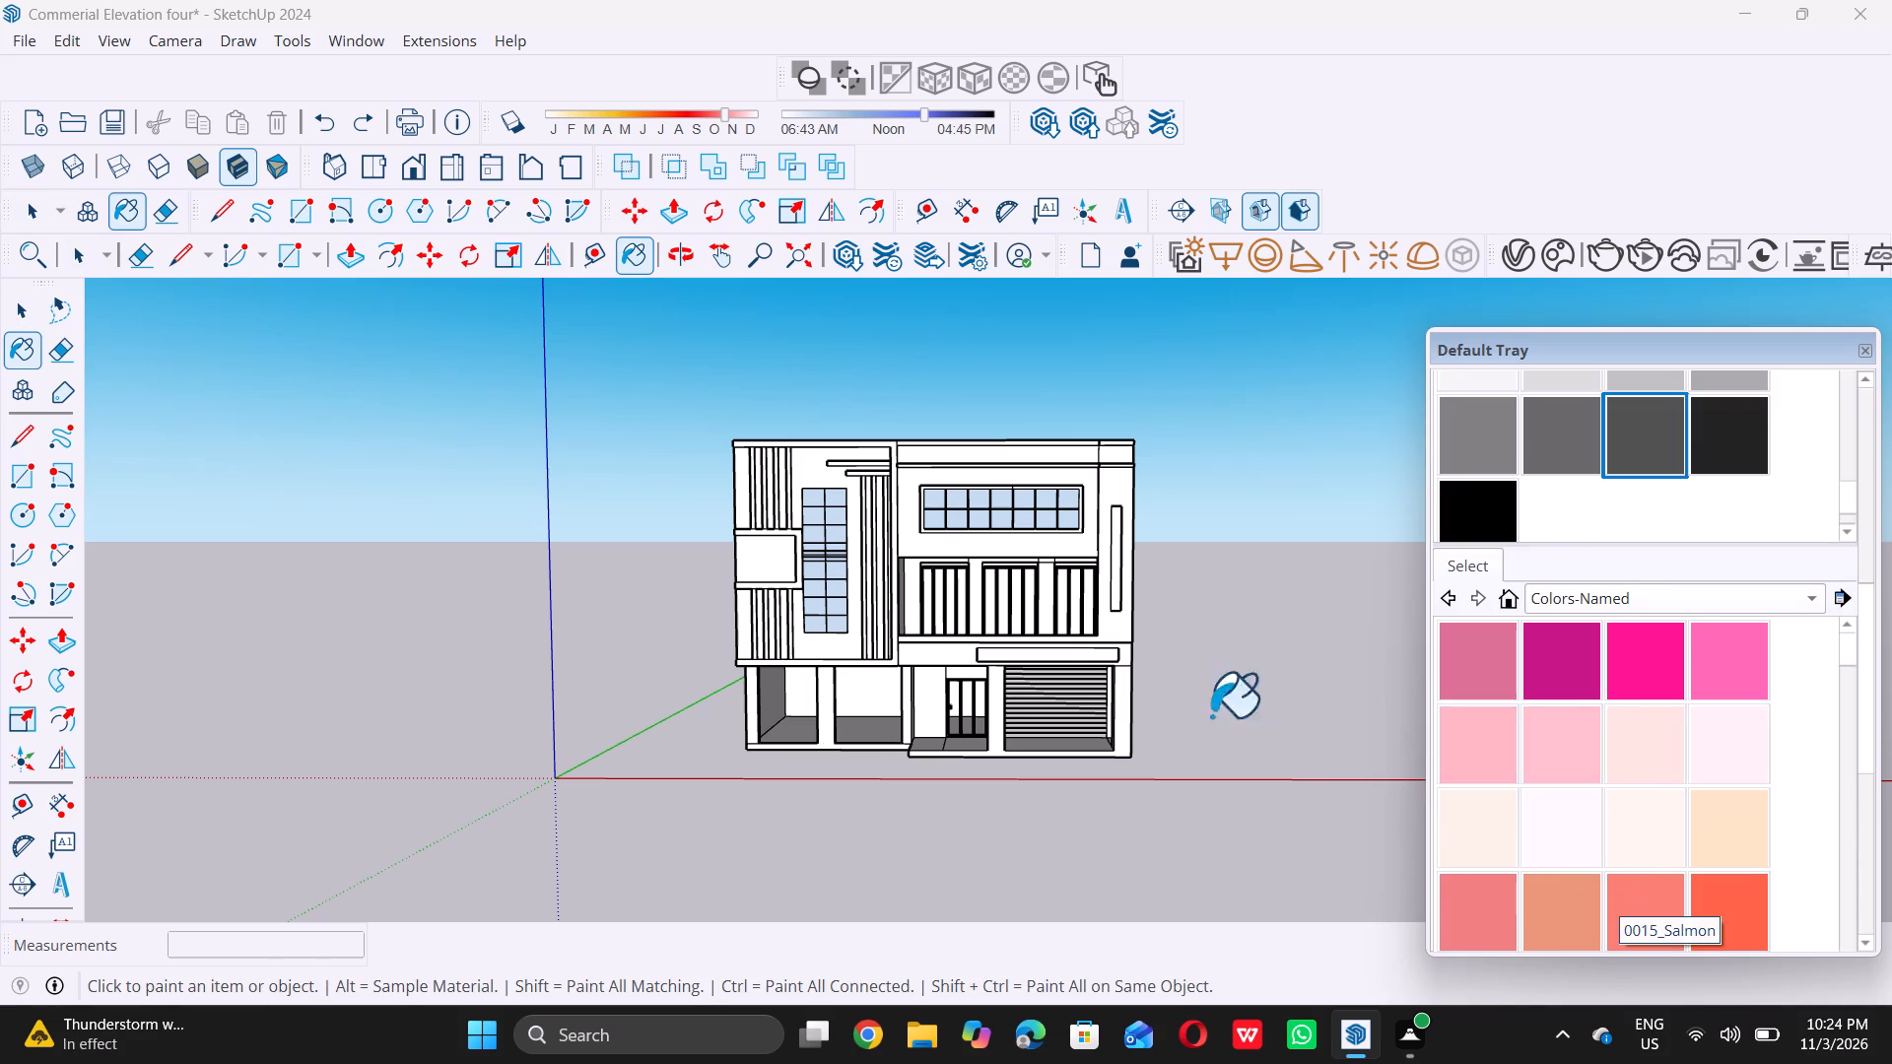
{"action": "scroll", "coordinate": [1060, 648], "scroll_direction": "up", "scroll_amount": 4}
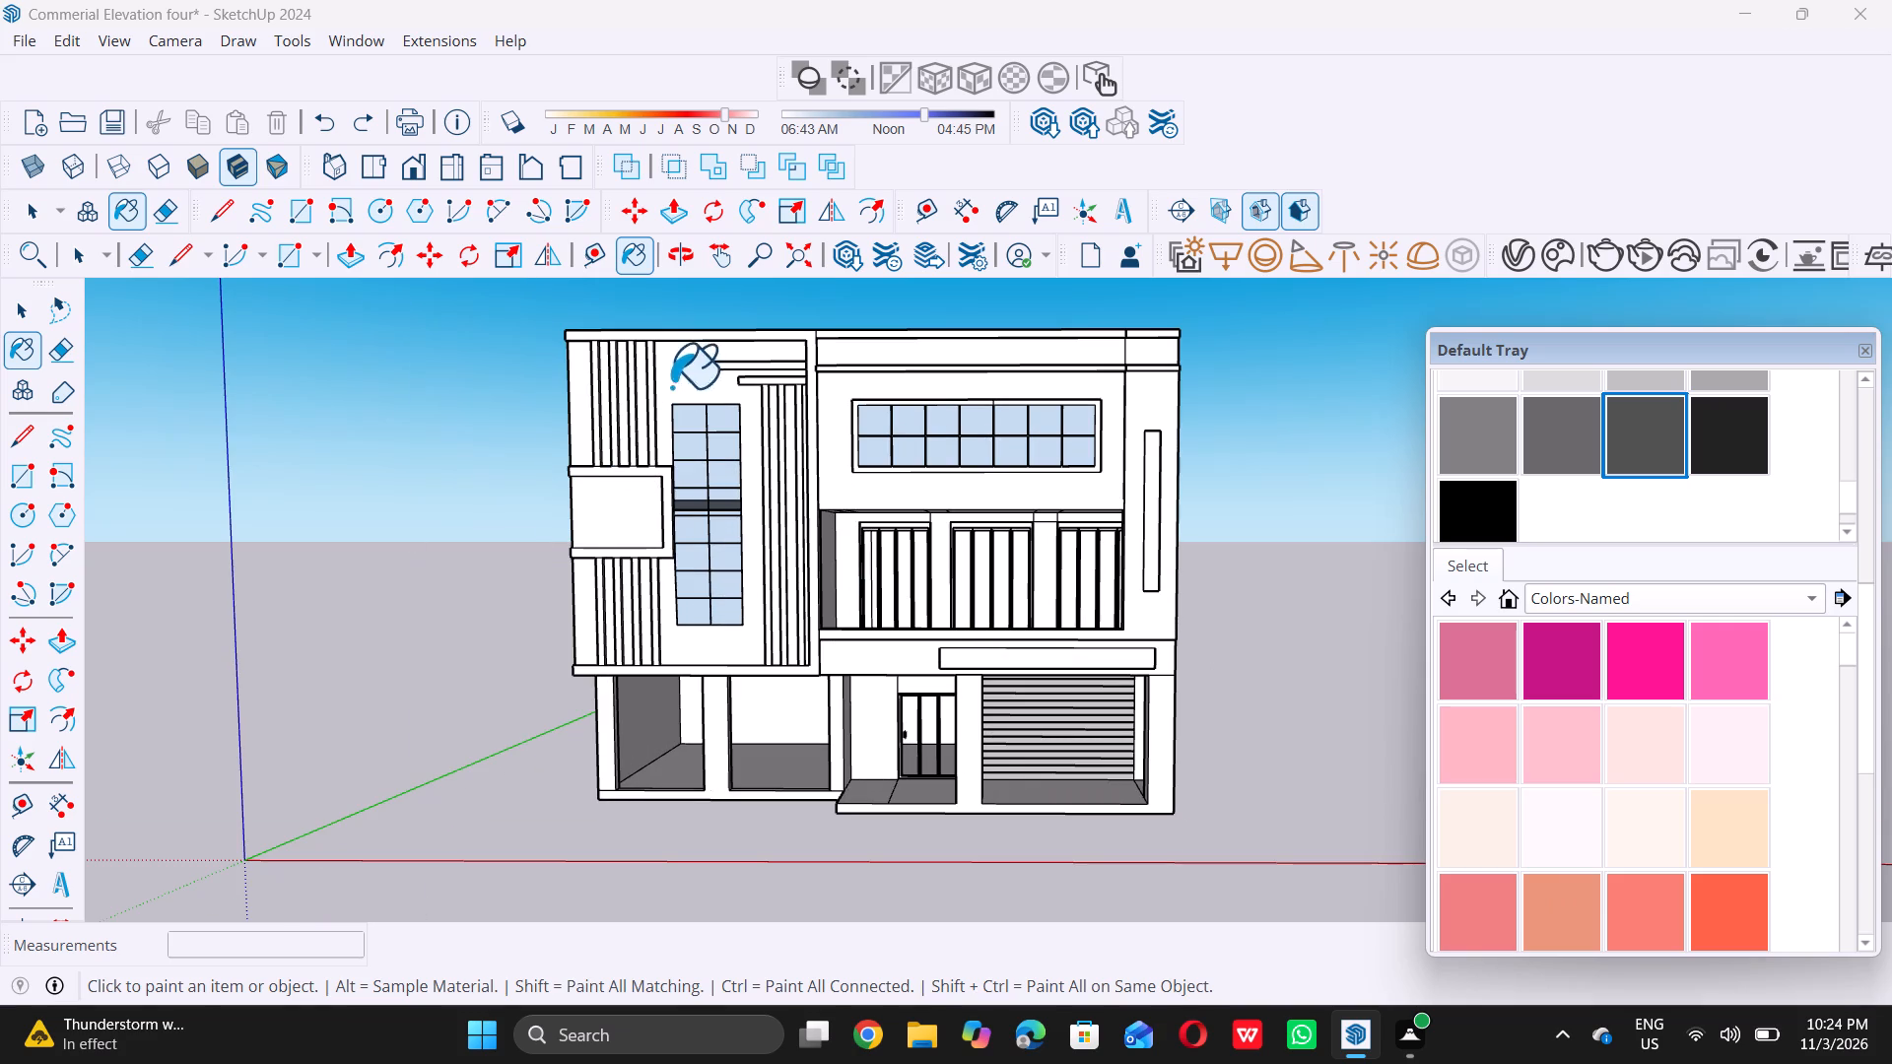
{"action": "scroll", "coordinate": [725, 372], "scroll_direction": "up", "scroll_amount": 17}
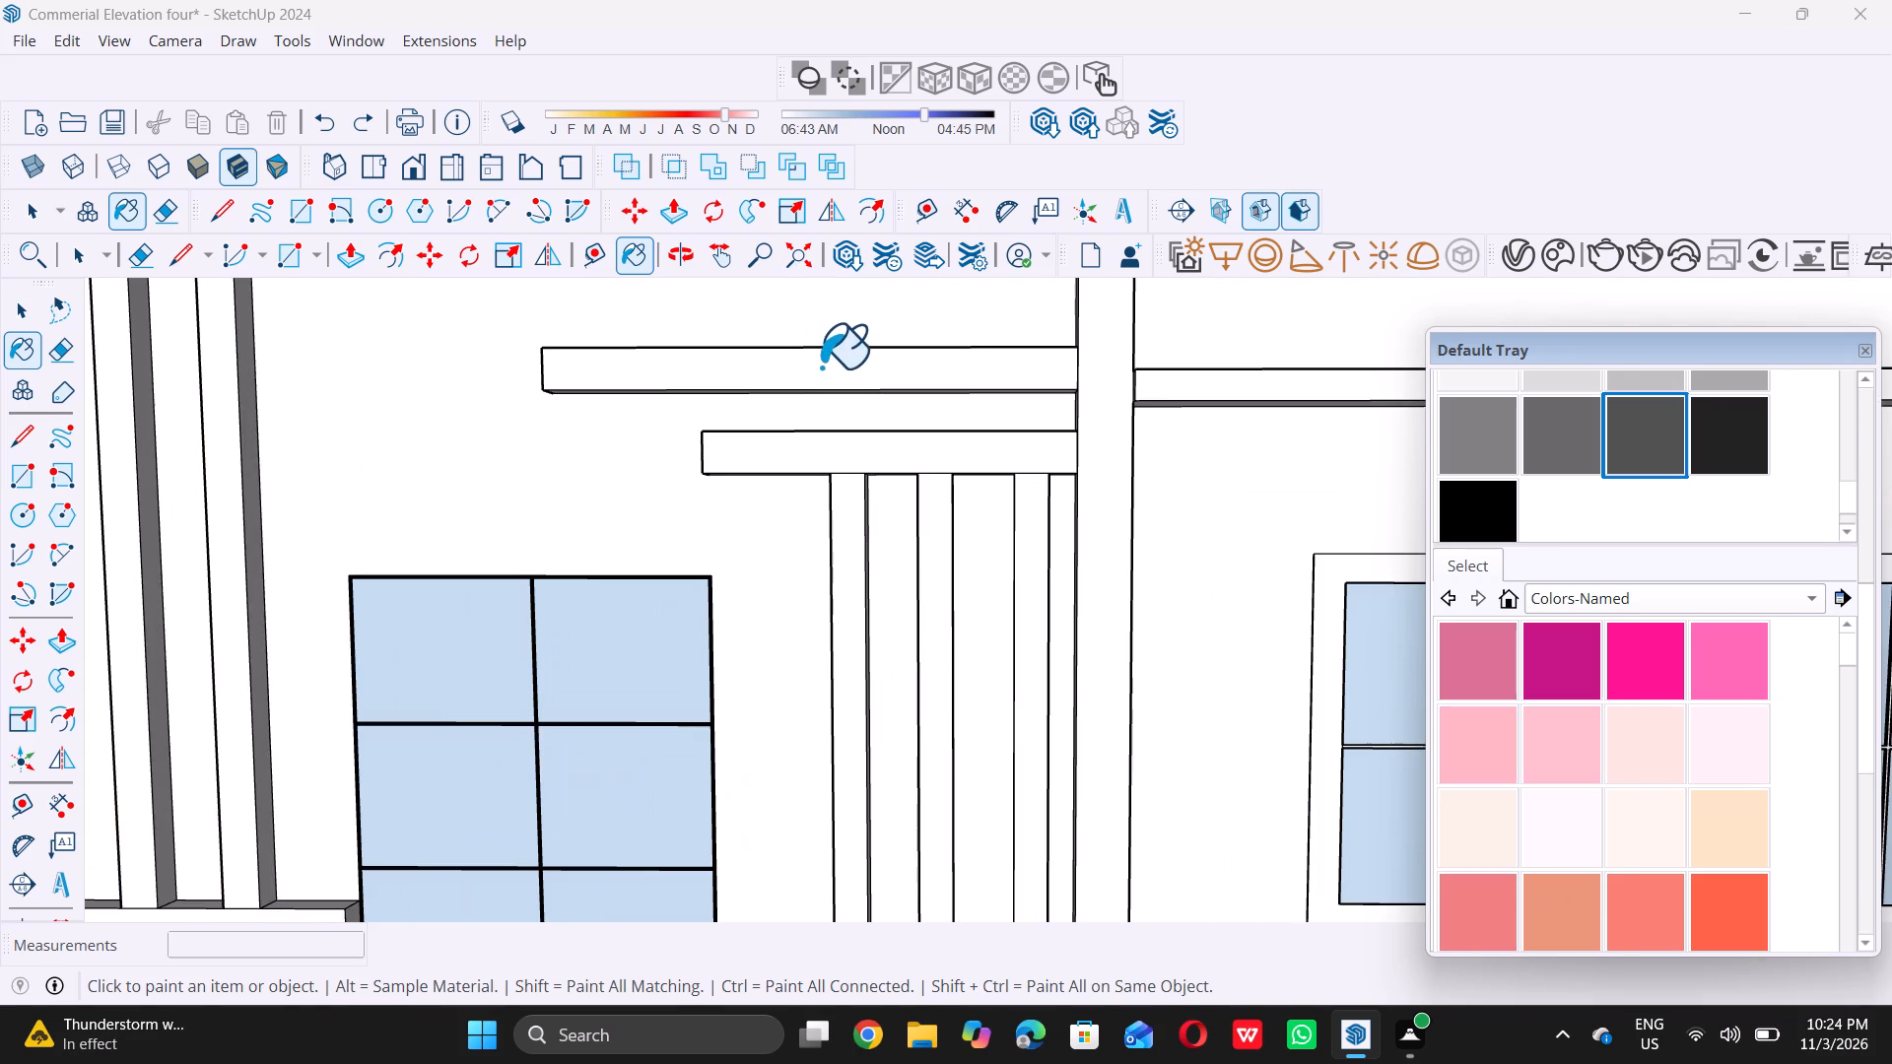
{"action": "double_click", "coordinate": [825, 363]}
{"action": "triple_click", "coordinate": [857, 455]}
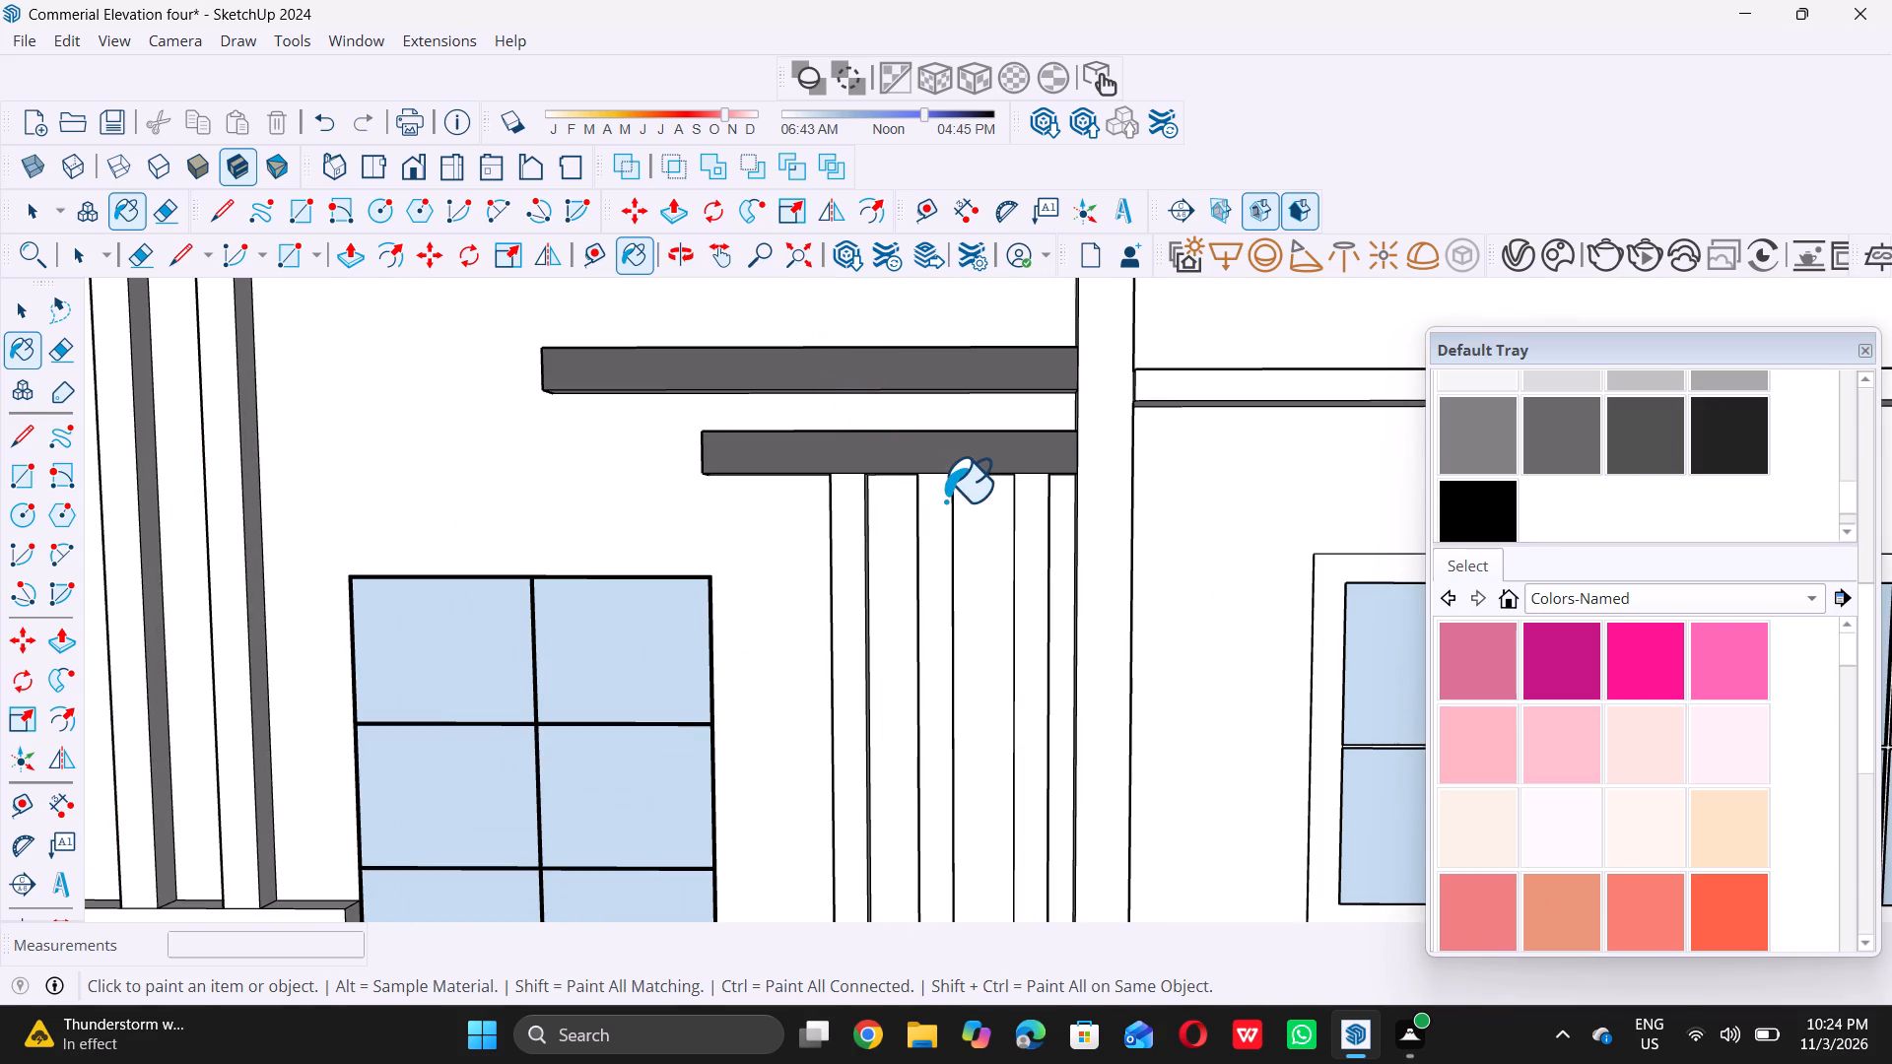
Paint the three vertical fins below the horizontal bars, beside the tall window, with 0135_DarkGray.
{"action": "scroll", "coordinate": [933, 506], "scroll_direction": "up", "scroll_amount": 2}
{"action": "double_click", "coordinate": [934, 504]}
{"action": "triple_click", "coordinate": [1061, 502]}
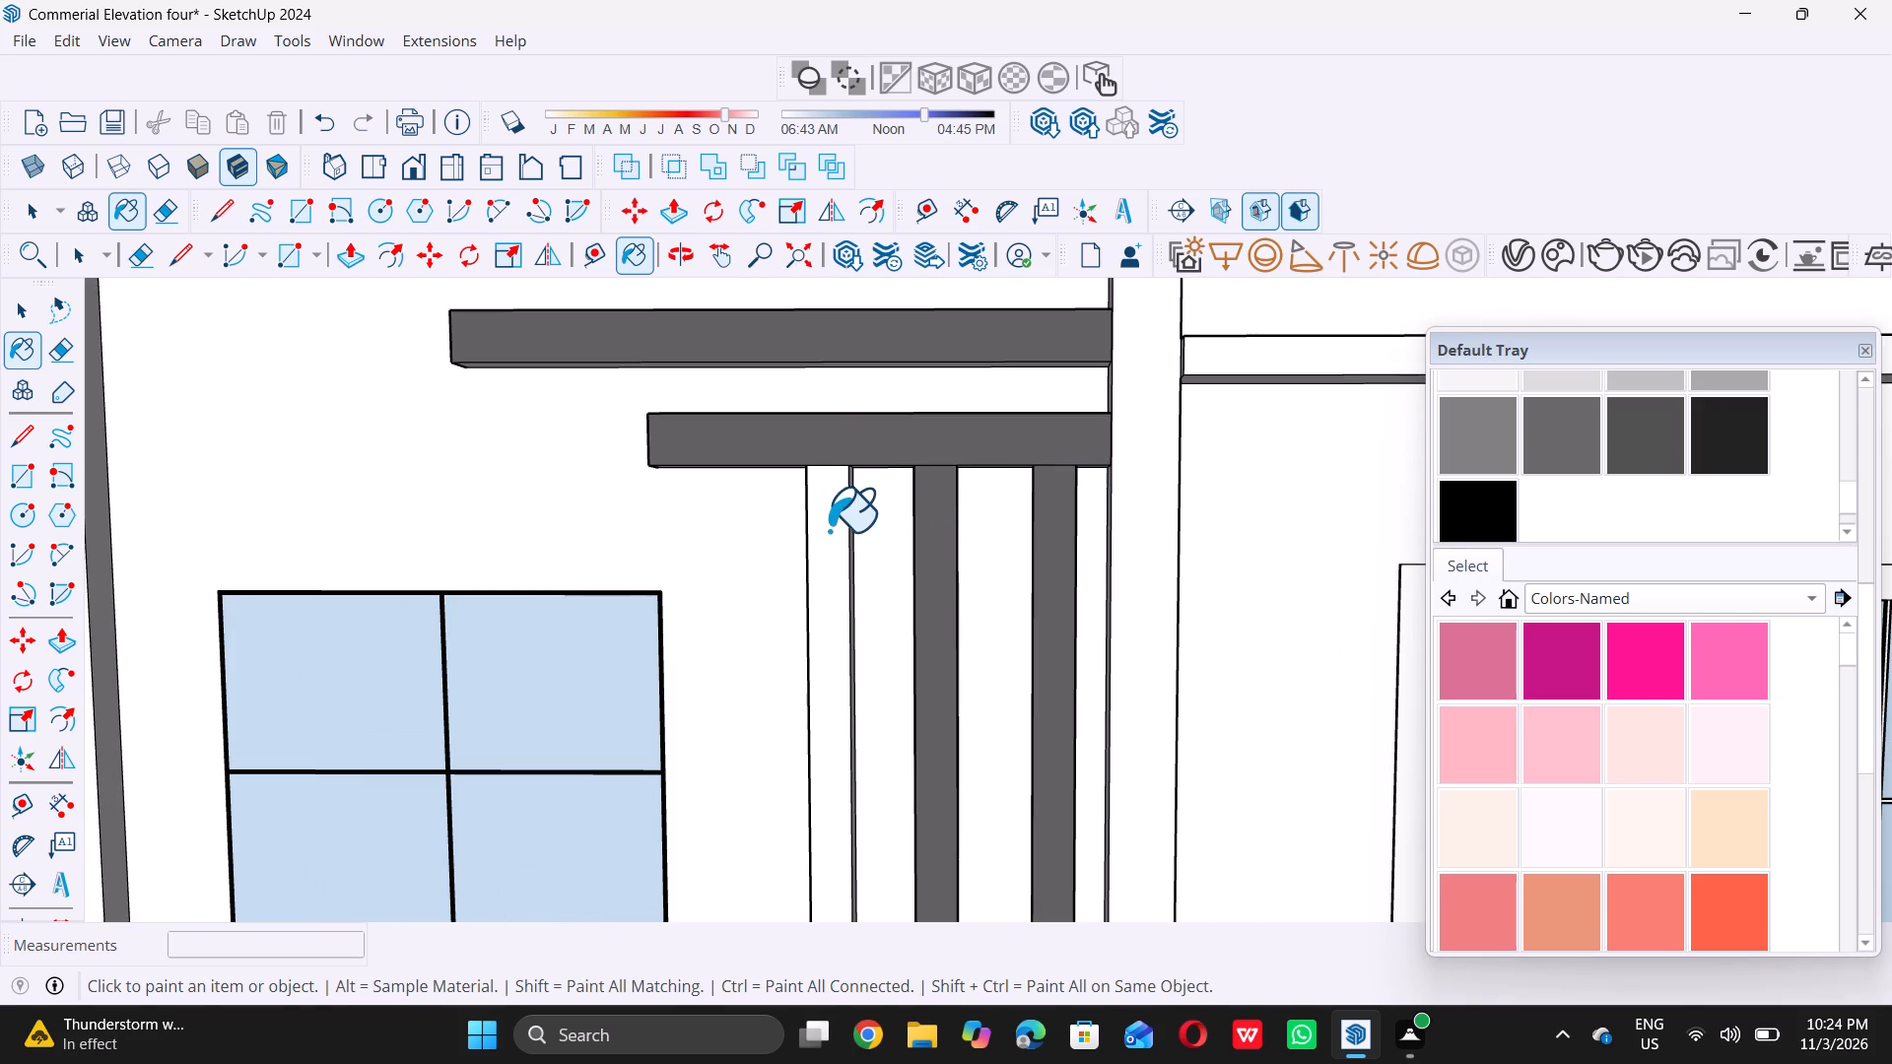
{"action": "left_click", "coordinate": [829, 527]}
Paint the four vertical fins above the projecting box on the facade's left bay with 0135_DarkGray.
{"action": "scroll", "coordinate": [875, 513], "scroll_direction": "down", "scroll_amount": 13}
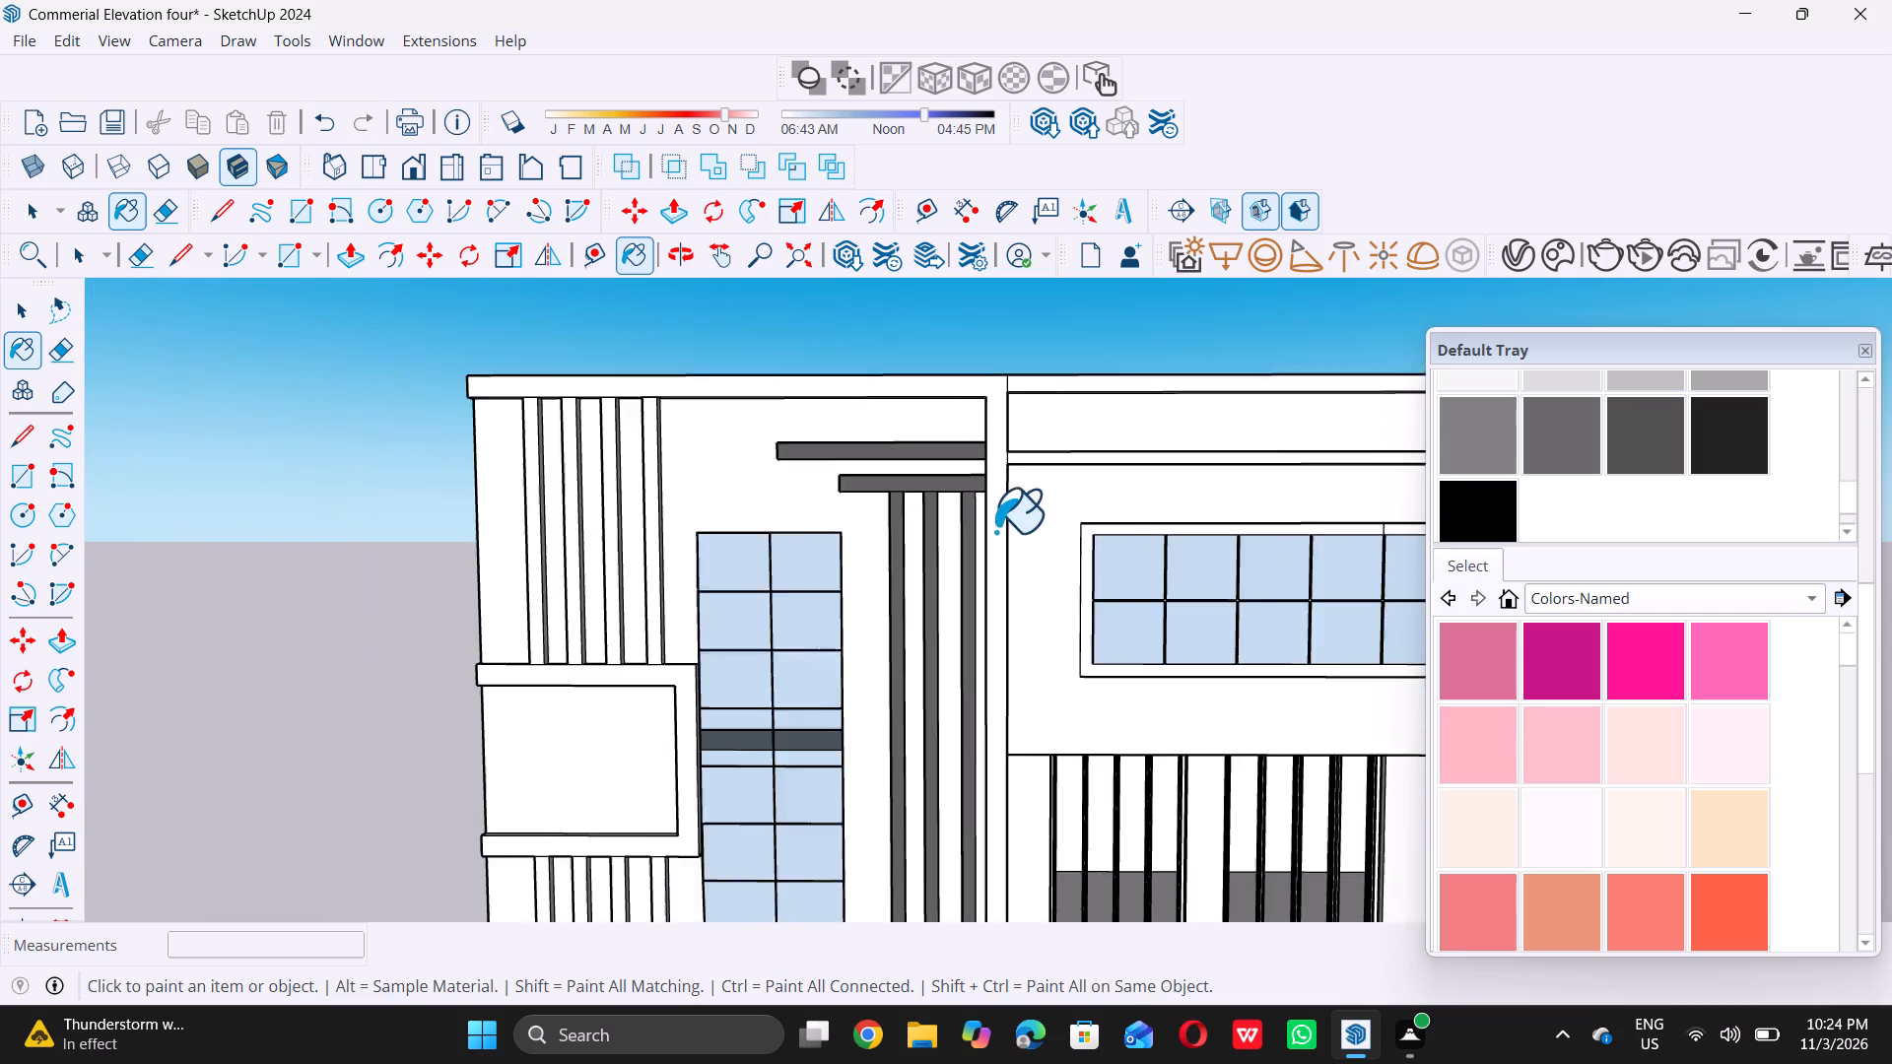
{"action": "scroll", "coordinate": [669, 518], "scroll_direction": "up", "scroll_amount": 5}
{"action": "scroll", "coordinate": [538, 525], "scroll_direction": "up", "scroll_amount": 4}
{"action": "left_click", "coordinate": [524, 509]}
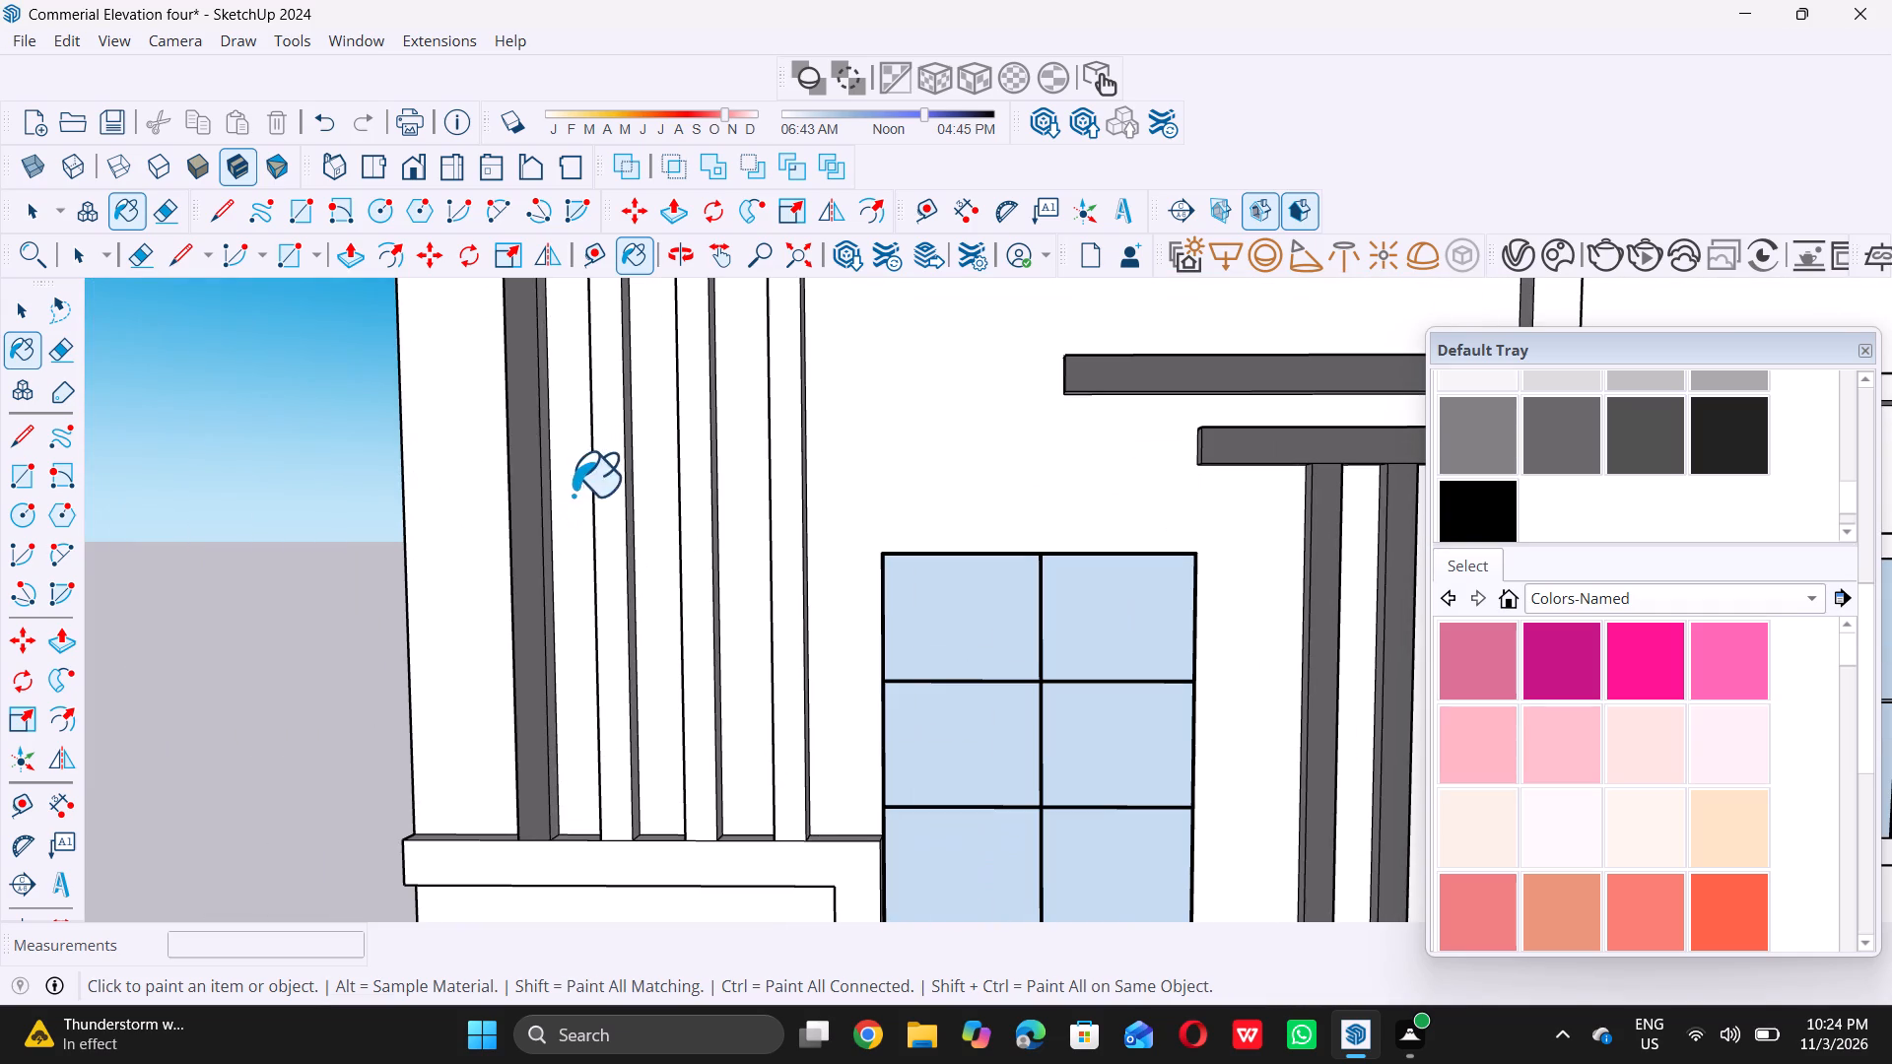
{"action": "triple_click", "coordinate": [615, 483]}
{"action": "left_click", "coordinate": [695, 511]}
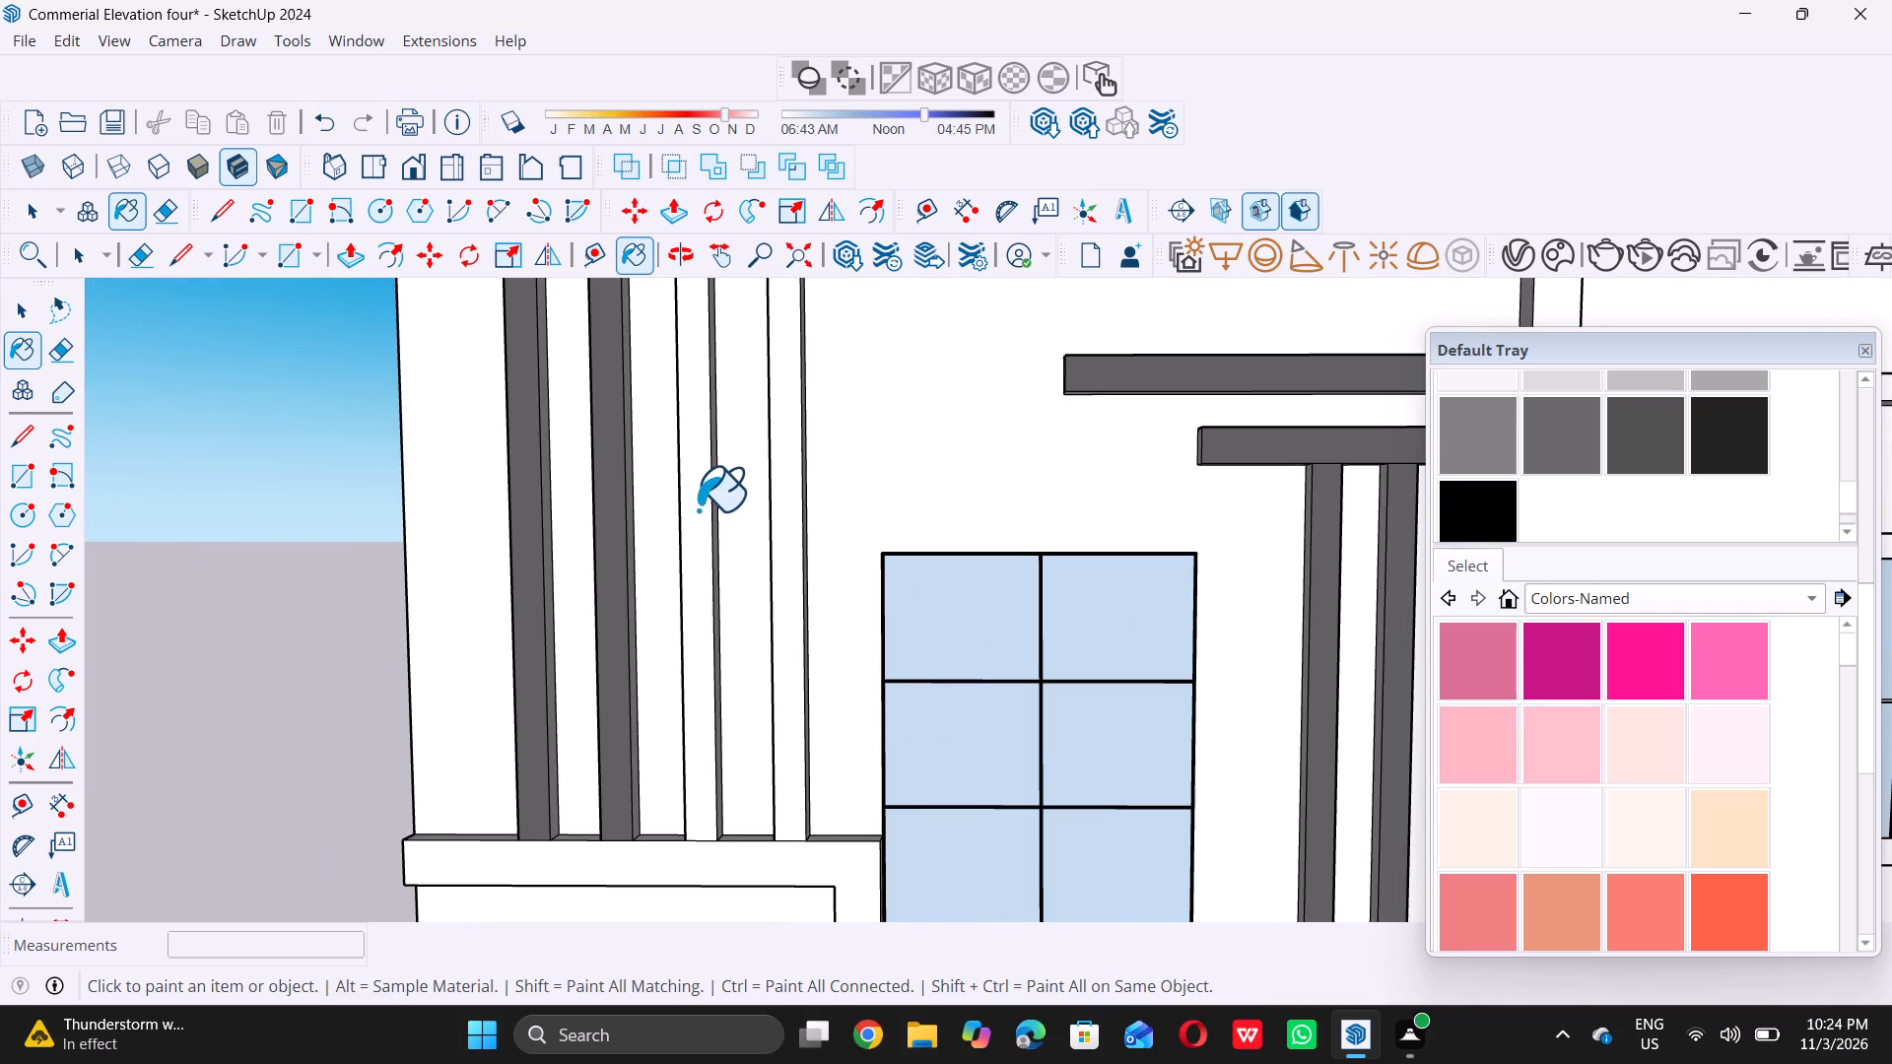
{"action": "left_click", "coordinate": [782, 529]}
Paint the four vertical fins below the projecting box on the left bay with 0135_DarkGray.
{"action": "scroll", "coordinate": [789, 526], "scroll_direction": "down", "scroll_amount": 16}
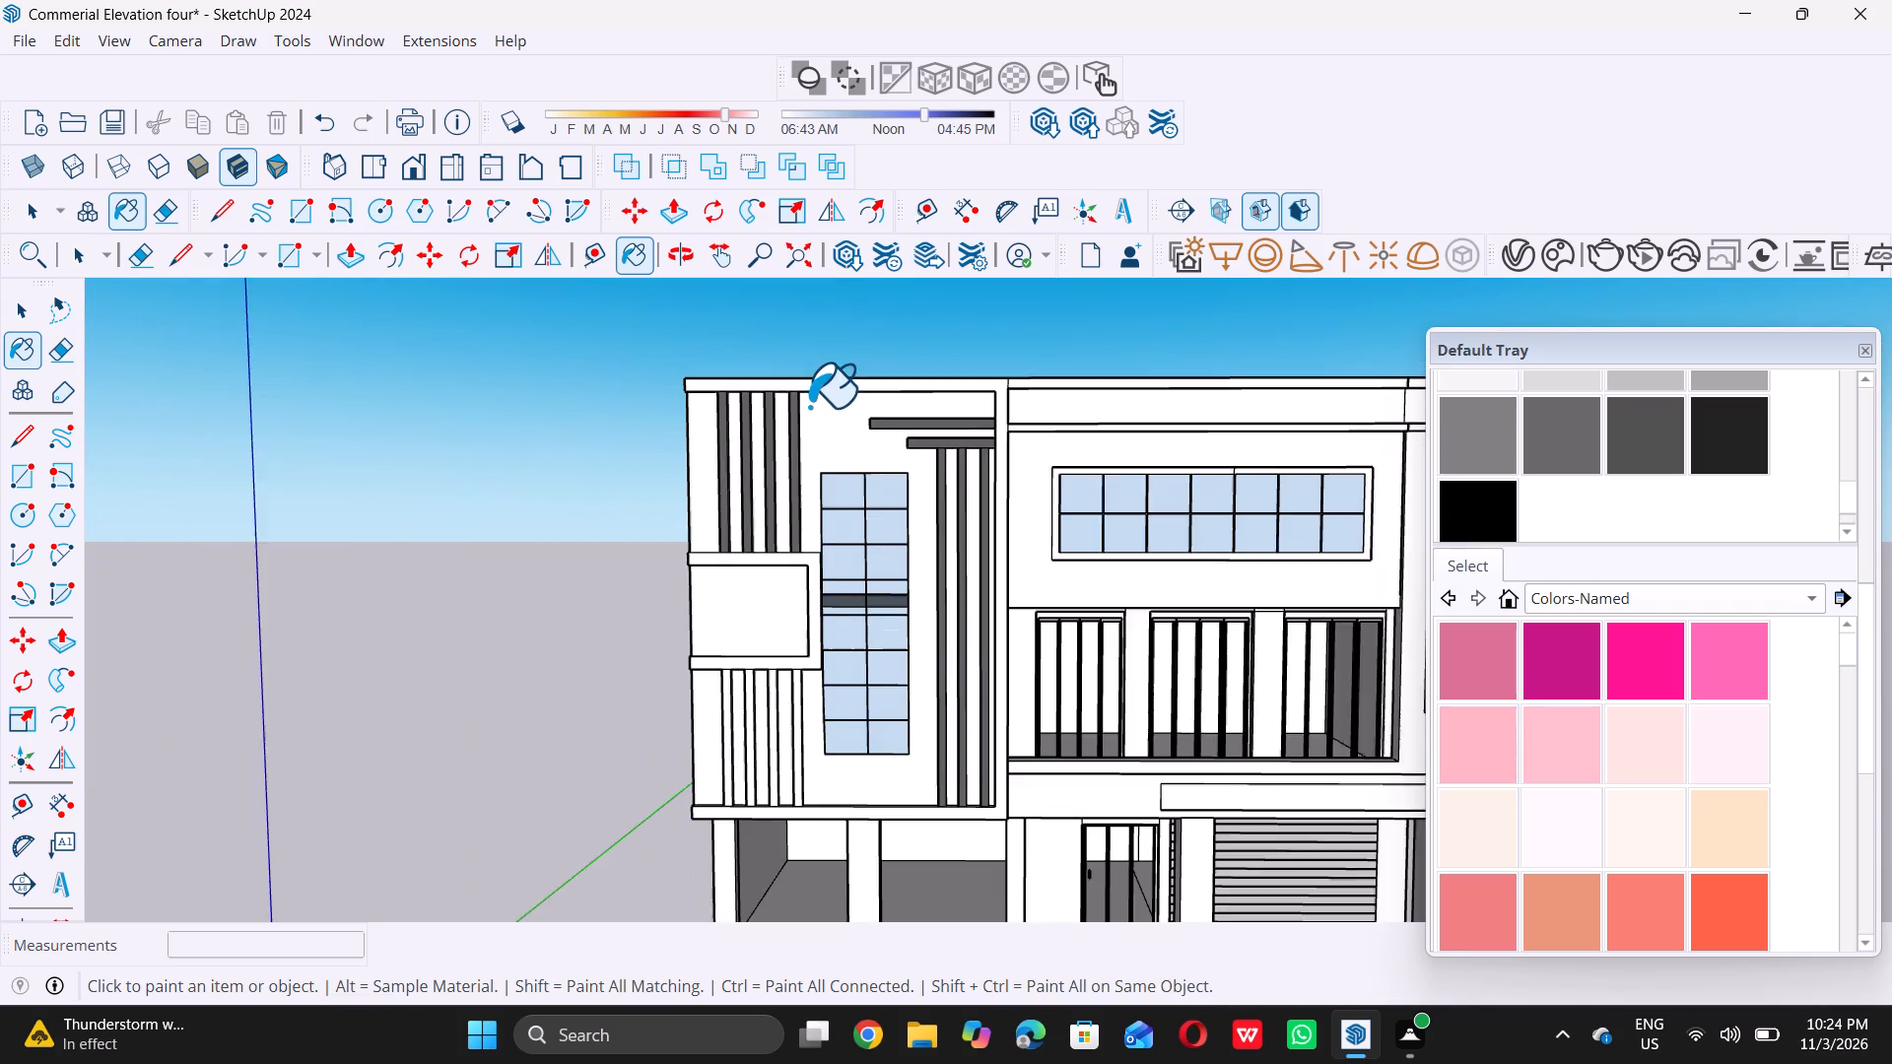
{"action": "scroll", "coordinate": [819, 466], "scroll_direction": "down", "scroll_amount": 5}
{"action": "scroll", "coordinate": [787, 646], "scroll_direction": "up", "scroll_amount": 3}
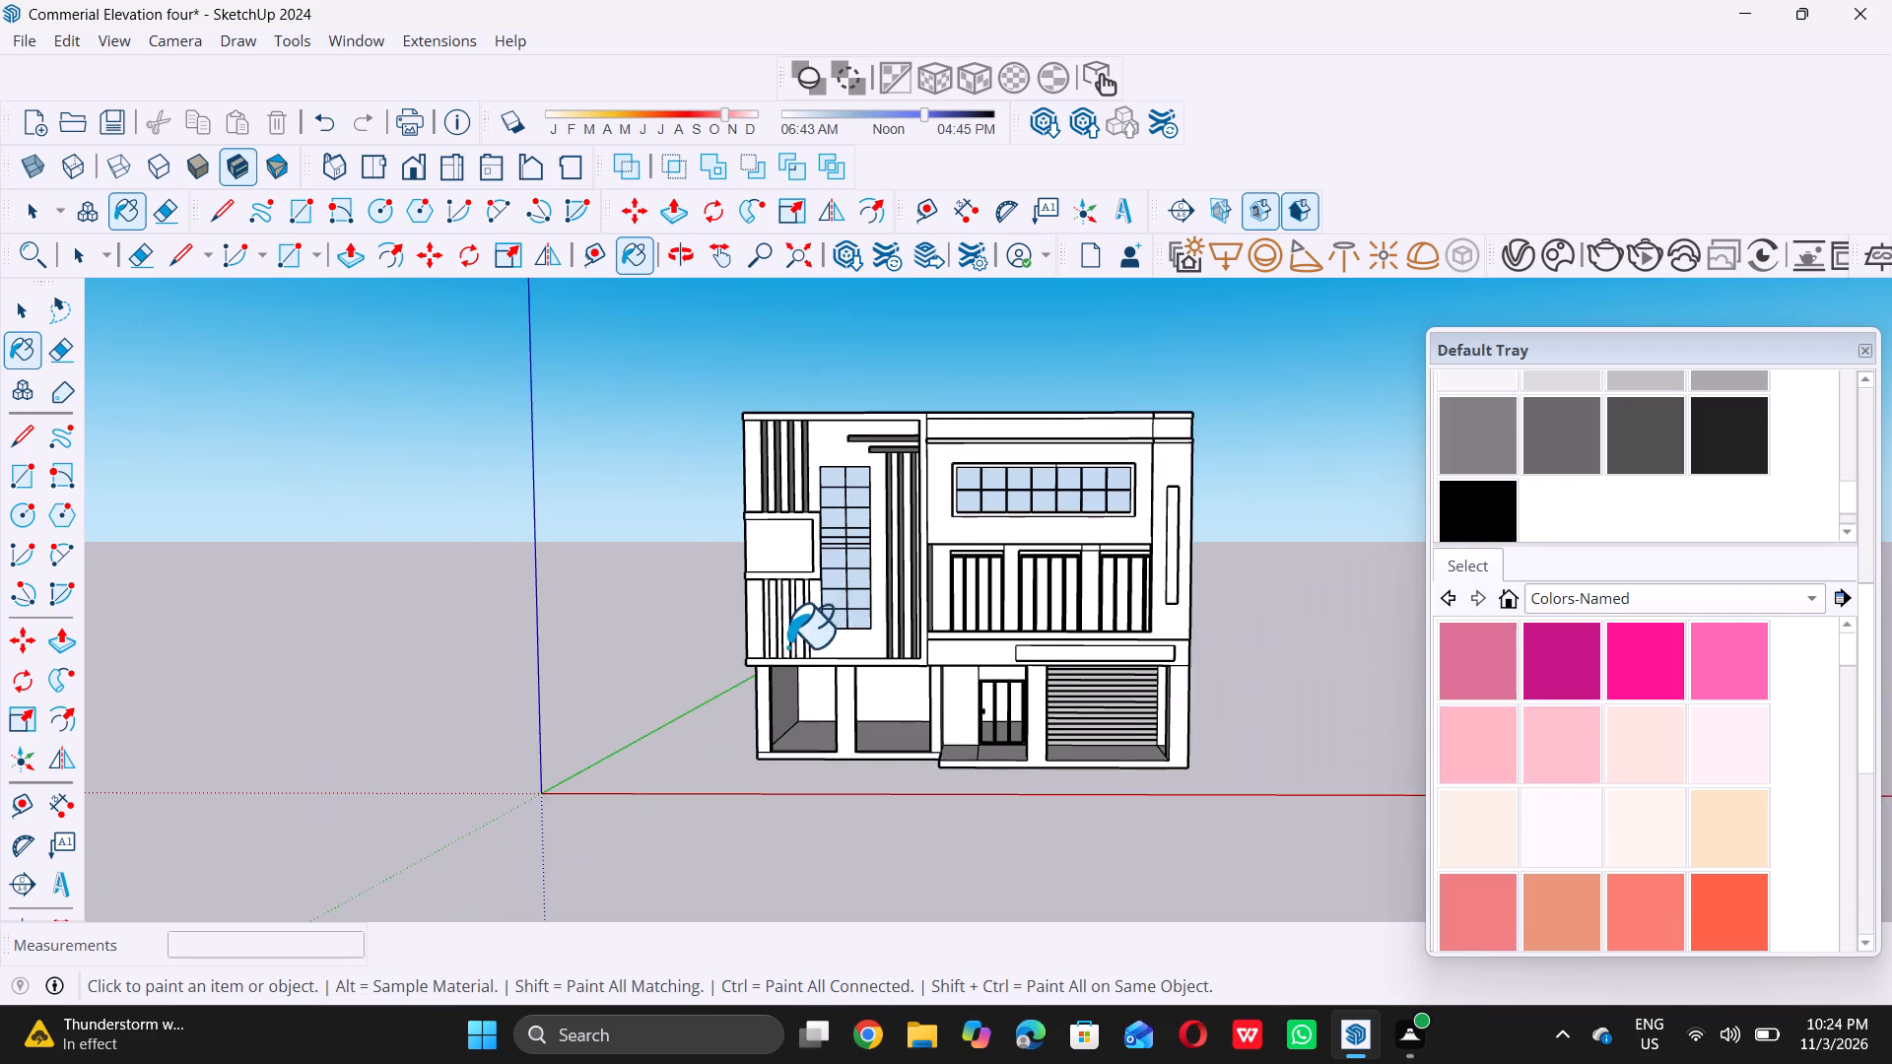
{"action": "scroll", "coordinate": [787, 646], "scroll_direction": "up", "scroll_amount": 19}
{"action": "left_click", "coordinate": [845, 573]}
{"action": "left_click", "coordinate": [986, 582]}
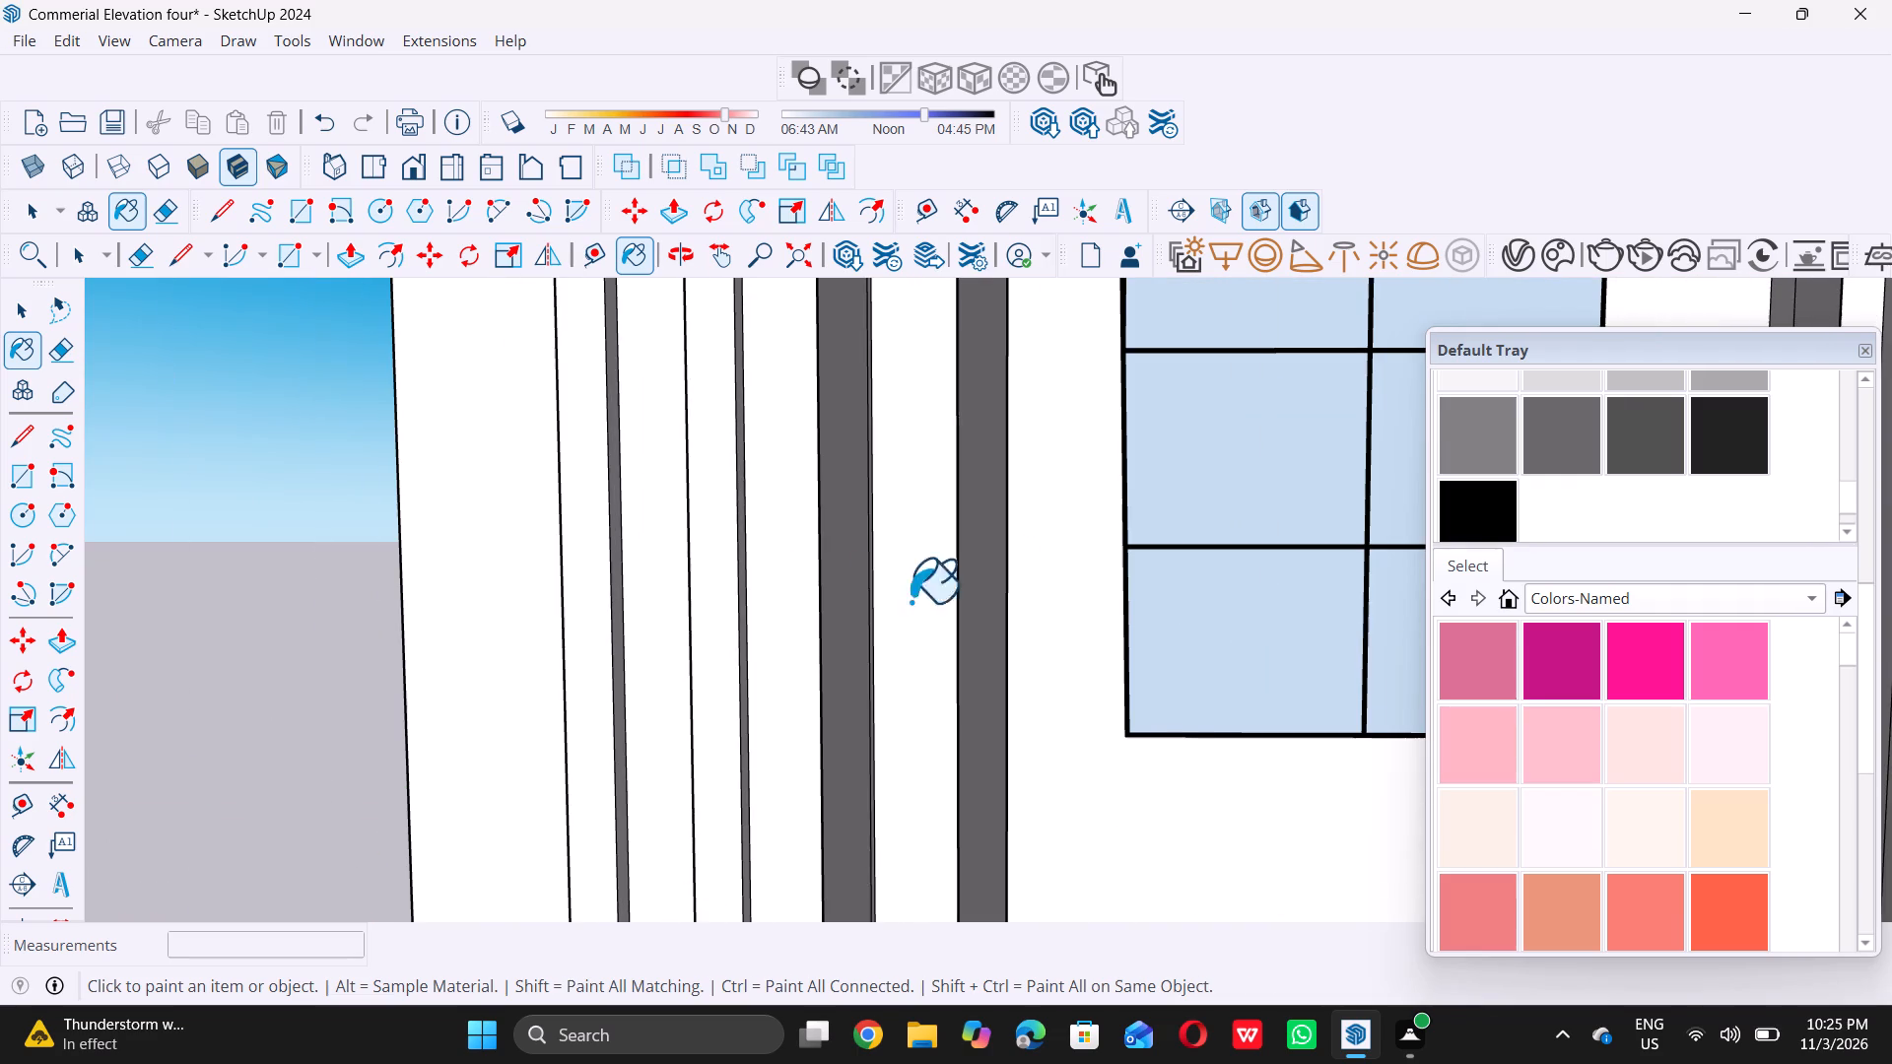
{"action": "left_click", "coordinate": [722, 589]}
{"action": "double_click", "coordinate": [605, 534]}
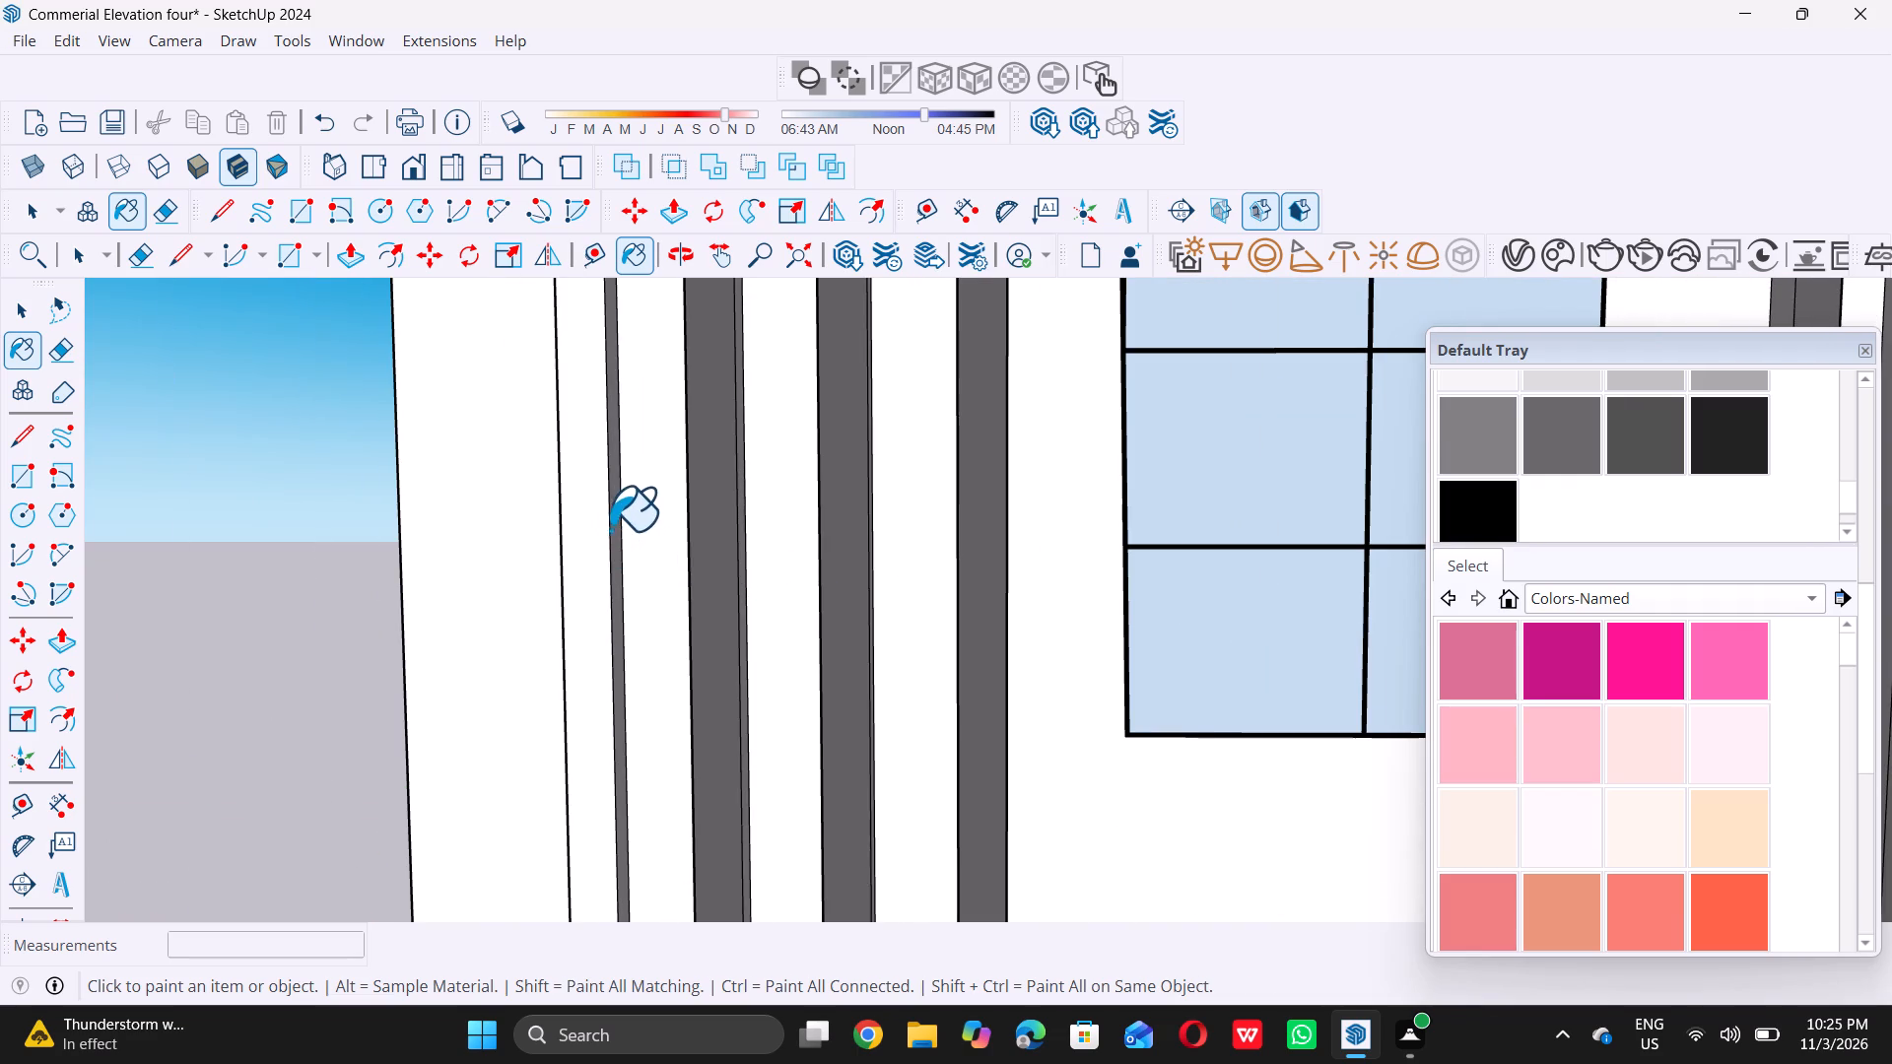
{"action": "scroll", "coordinate": [633, 556], "scroll_direction": "down", "scroll_amount": 20}
{"action": "scroll", "coordinate": [633, 556], "scroll_direction": "down", "scroll_amount": 1}
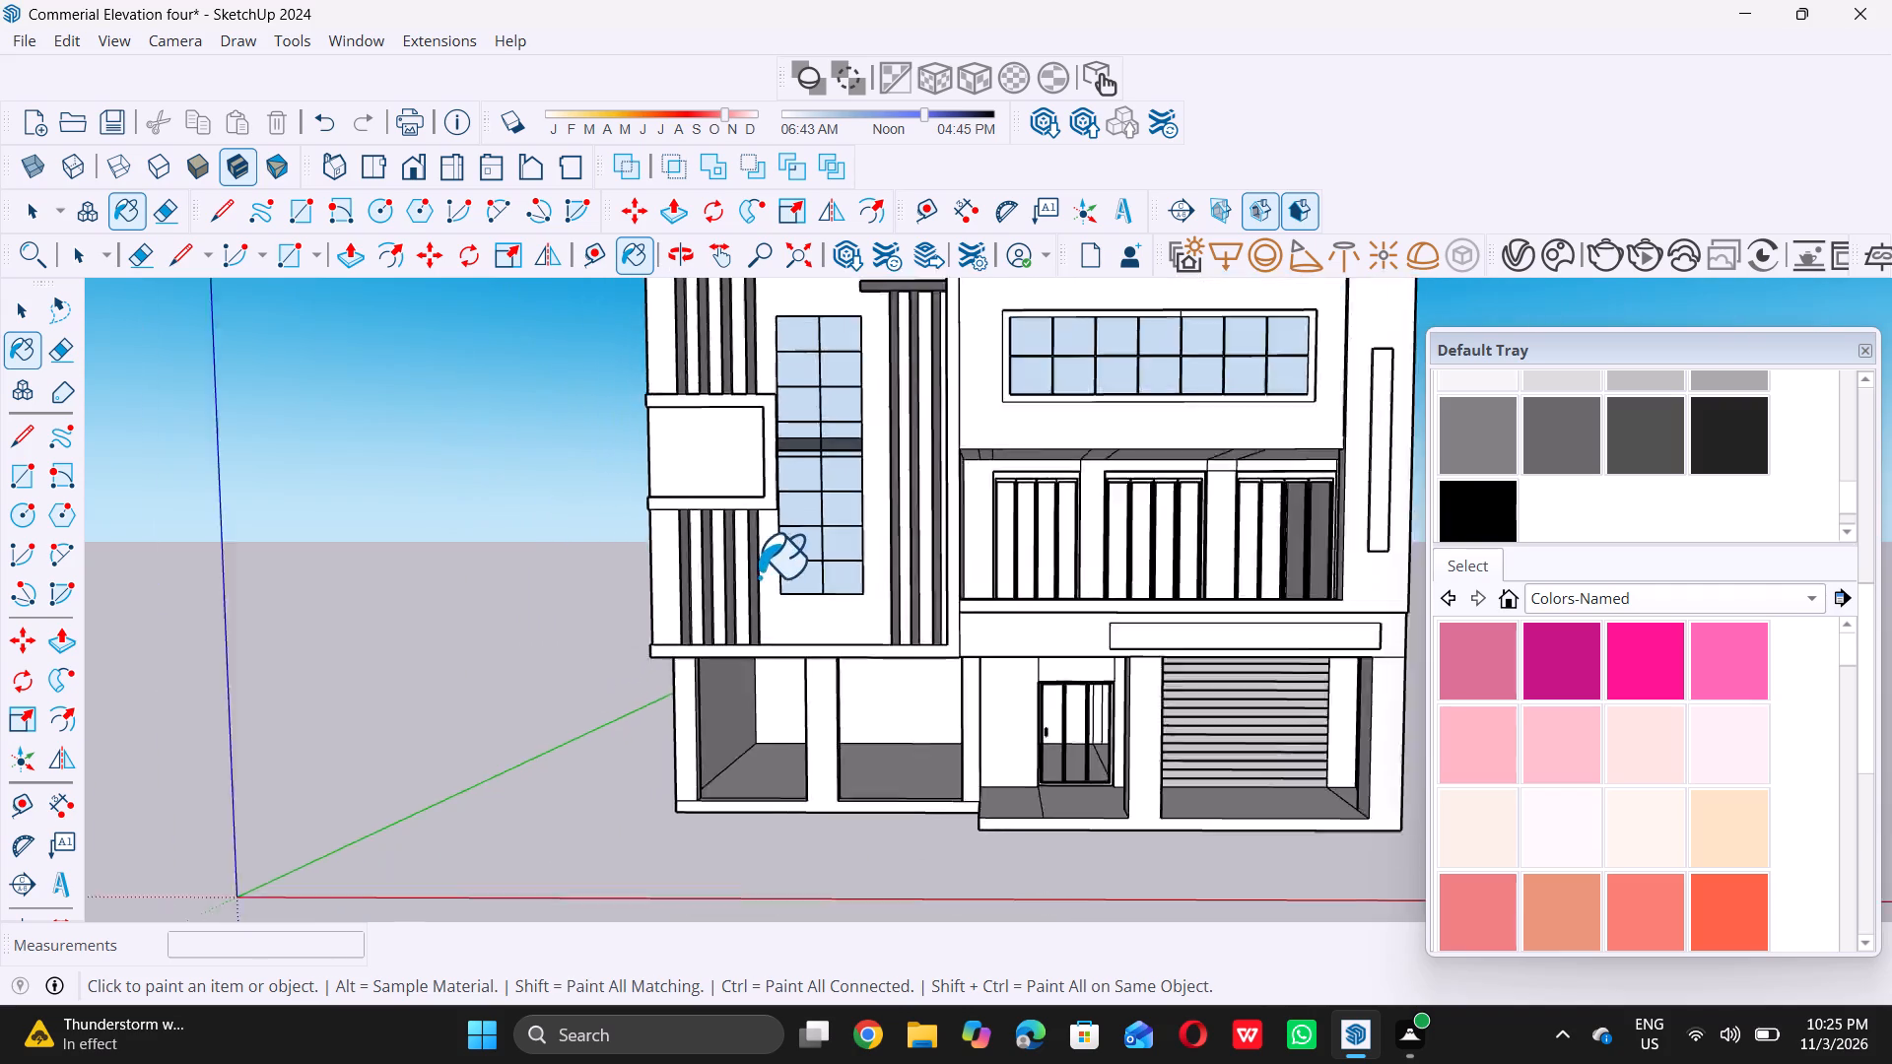
{"action": "scroll", "coordinate": [759, 576], "scroll_direction": "down", "scroll_amount": 6}
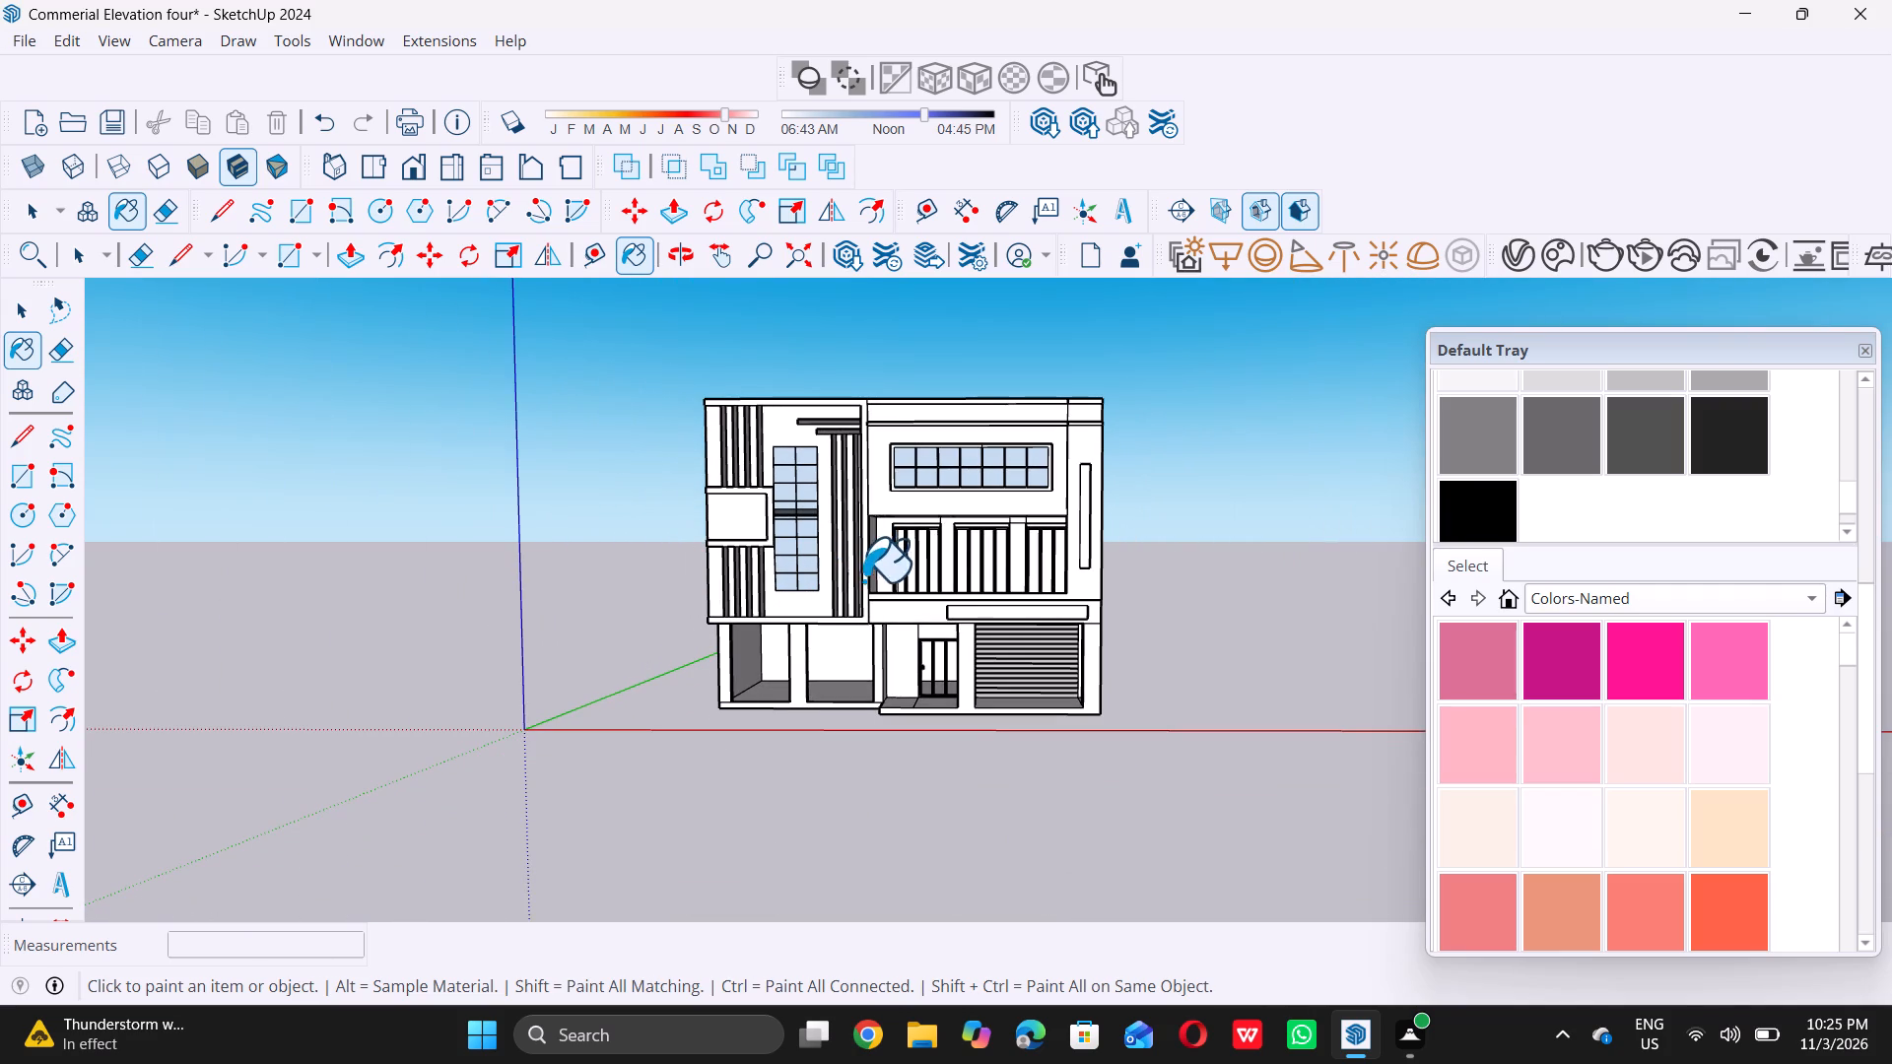
{"action": "key", "text": "space"}
Darken the 0135_DarkGray material to near black by setting its HLS lightness to 4.
{"action": "scroll", "coordinate": [1507, 542], "scroll_direction": "up", "scroll_amount": 2}
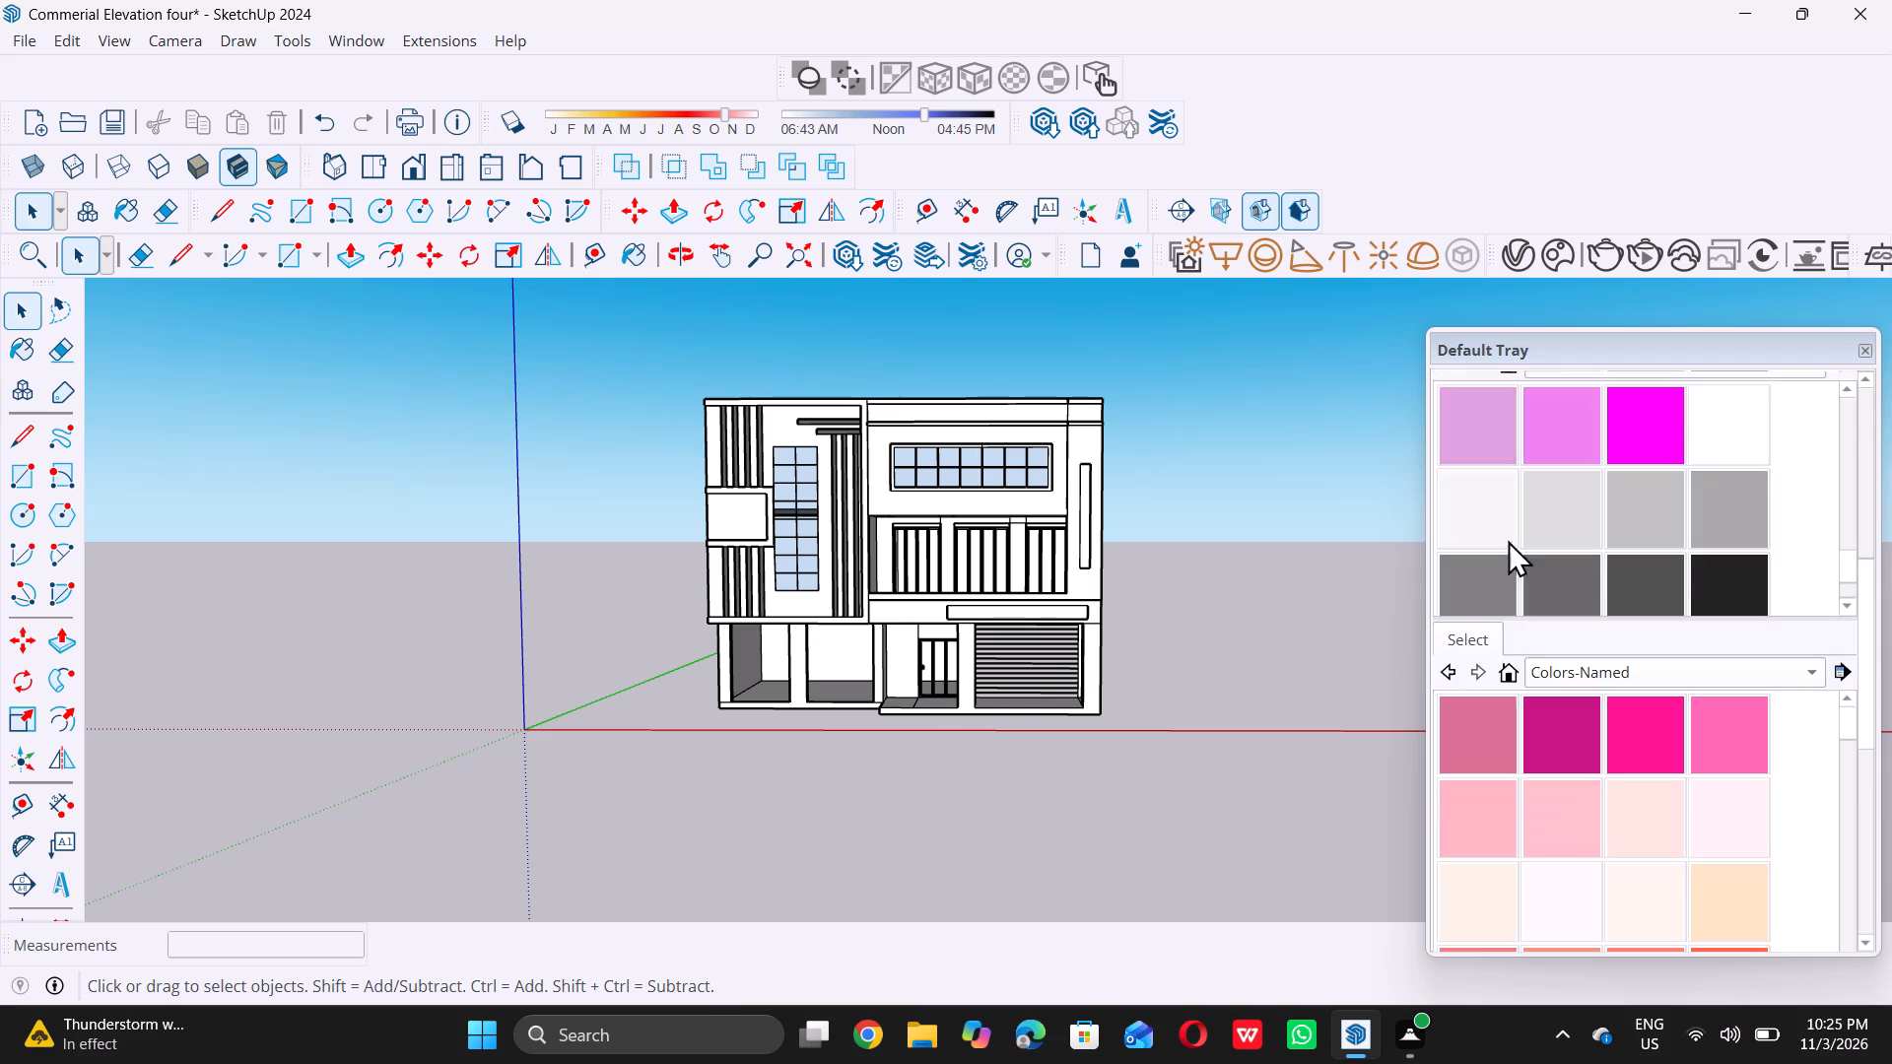
{"action": "scroll", "coordinate": [1508, 540], "scroll_direction": "up", "scroll_amount": 17}
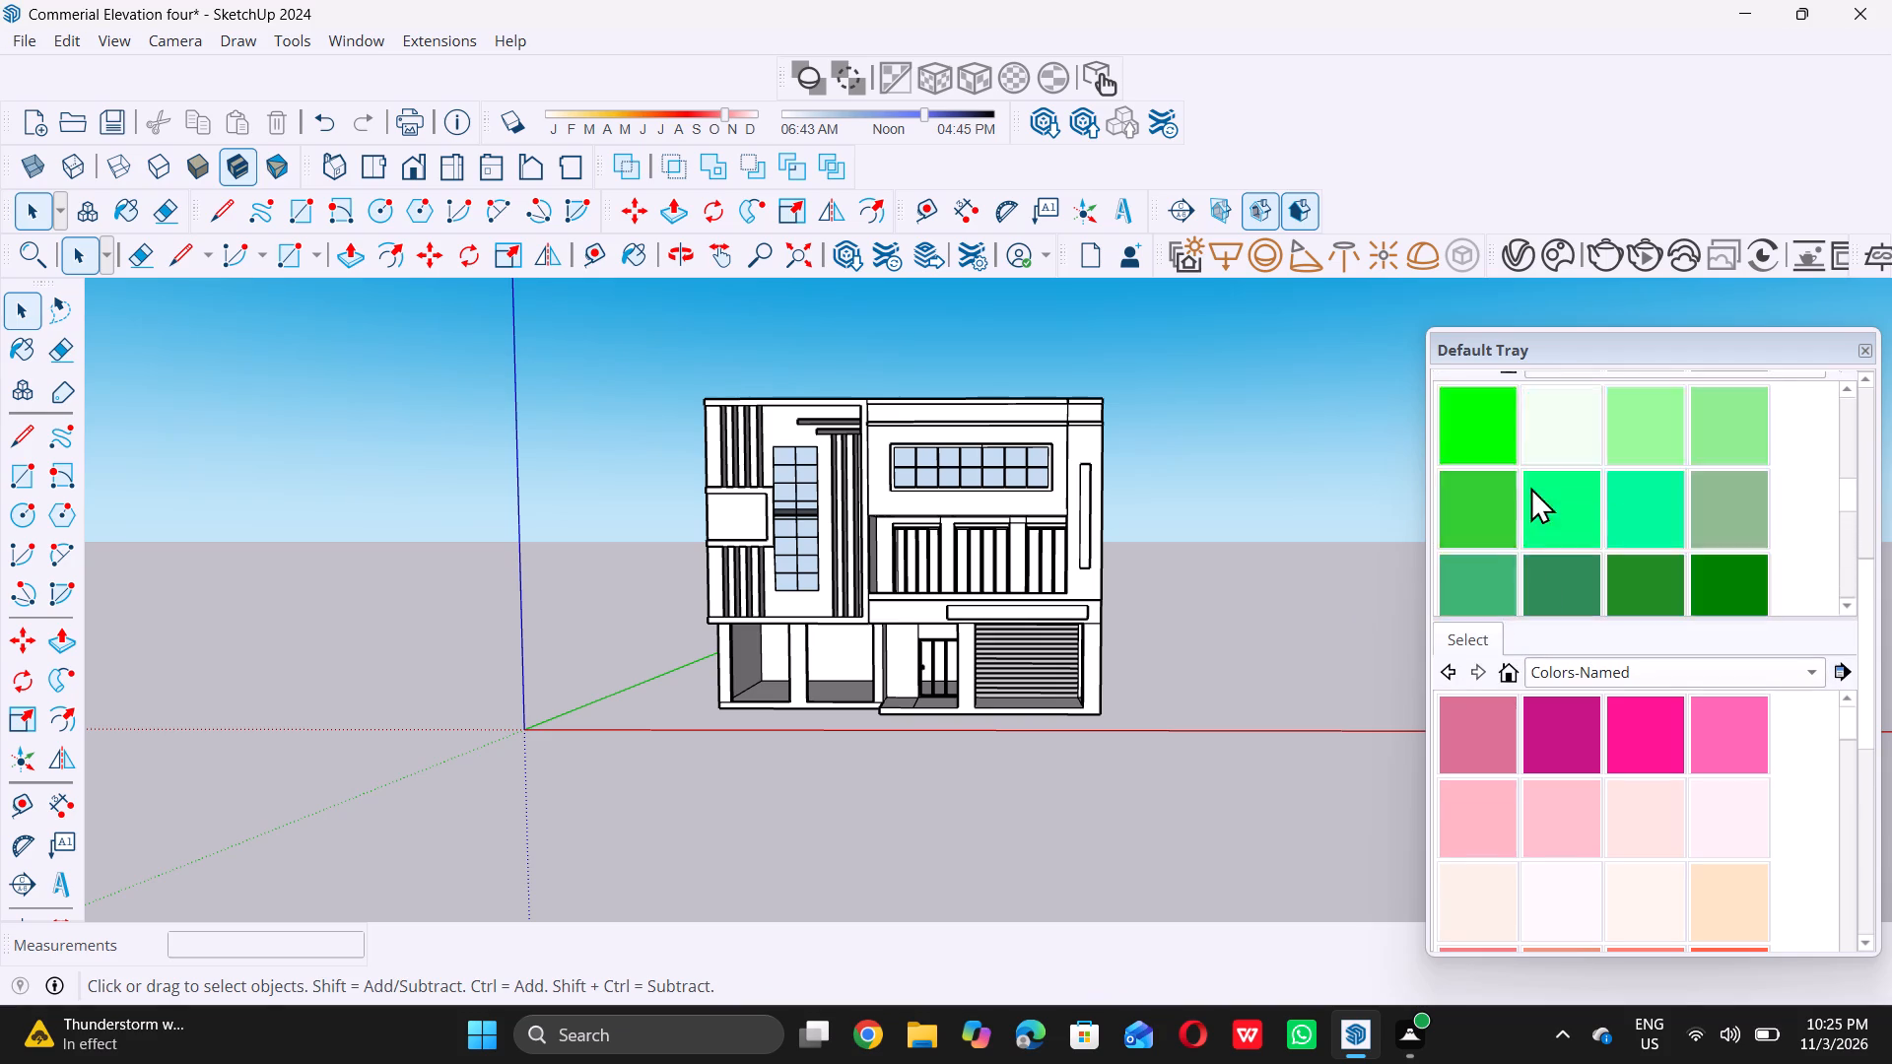
{"action": "scroll", "coordinate": [1530, 487], "scroll_direction": "up", "scroll_amount": 3}
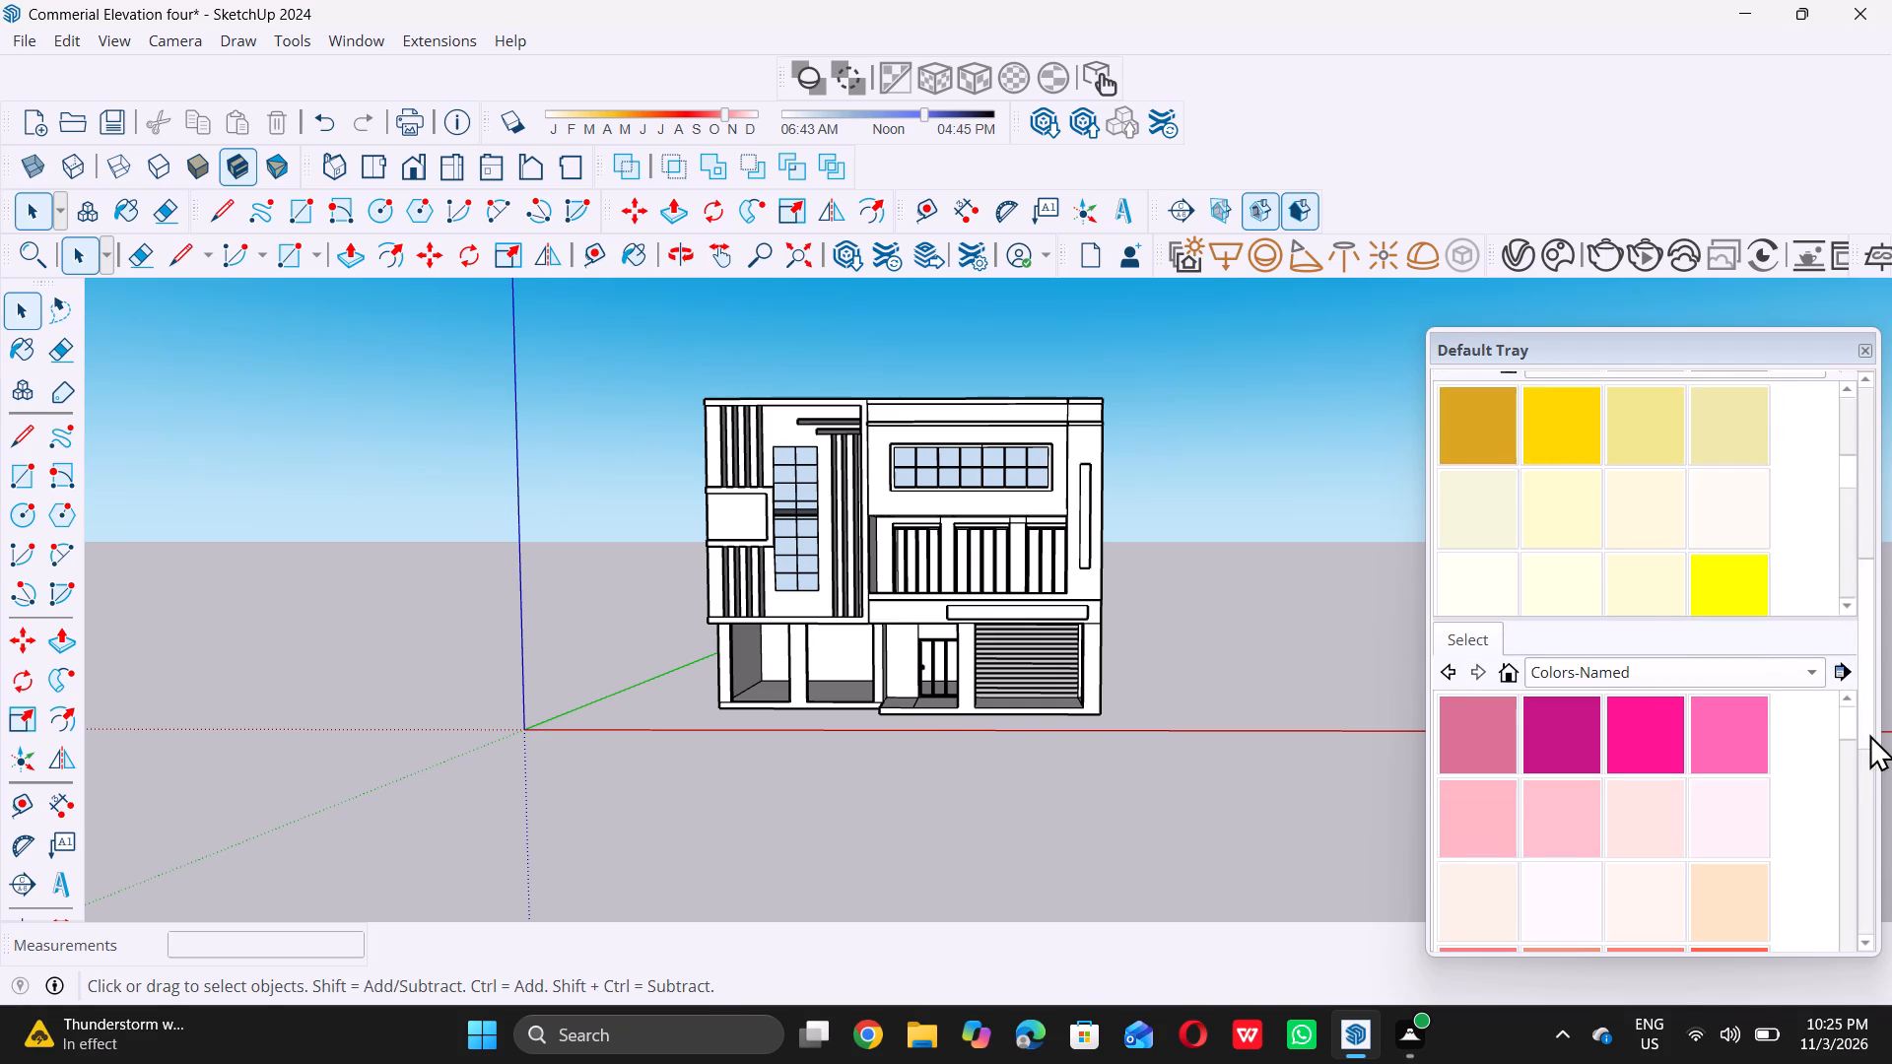
{"action": "left_click", "coordinate": [1865, 723]}
{"action": "left_click", "coordinate": [1861, 700]}
{"action": "left_click", "coordinate": [1858, 679]}
{"action": "left_click", "coordinate": [1859, 665]}
{"action": "left_click_drag", "start_coordinate": [1860, 658], "coordinate": [1861, 622]}
{"action": "left_click", "coordinate": [1861, 608]}
{"action": "left_click", "coordinate": [1861, 599]}
{"action": "left_click_drag", "start_coordinate": [1853, 546], "coordinate": [1853, 534]}
{"action": "left_click", "coordinate": [1851, 527]}
{"action": "left_click", "coordinate": [1851, 510]}
{"action": "double_click", "coordinate": [1848, 497]}
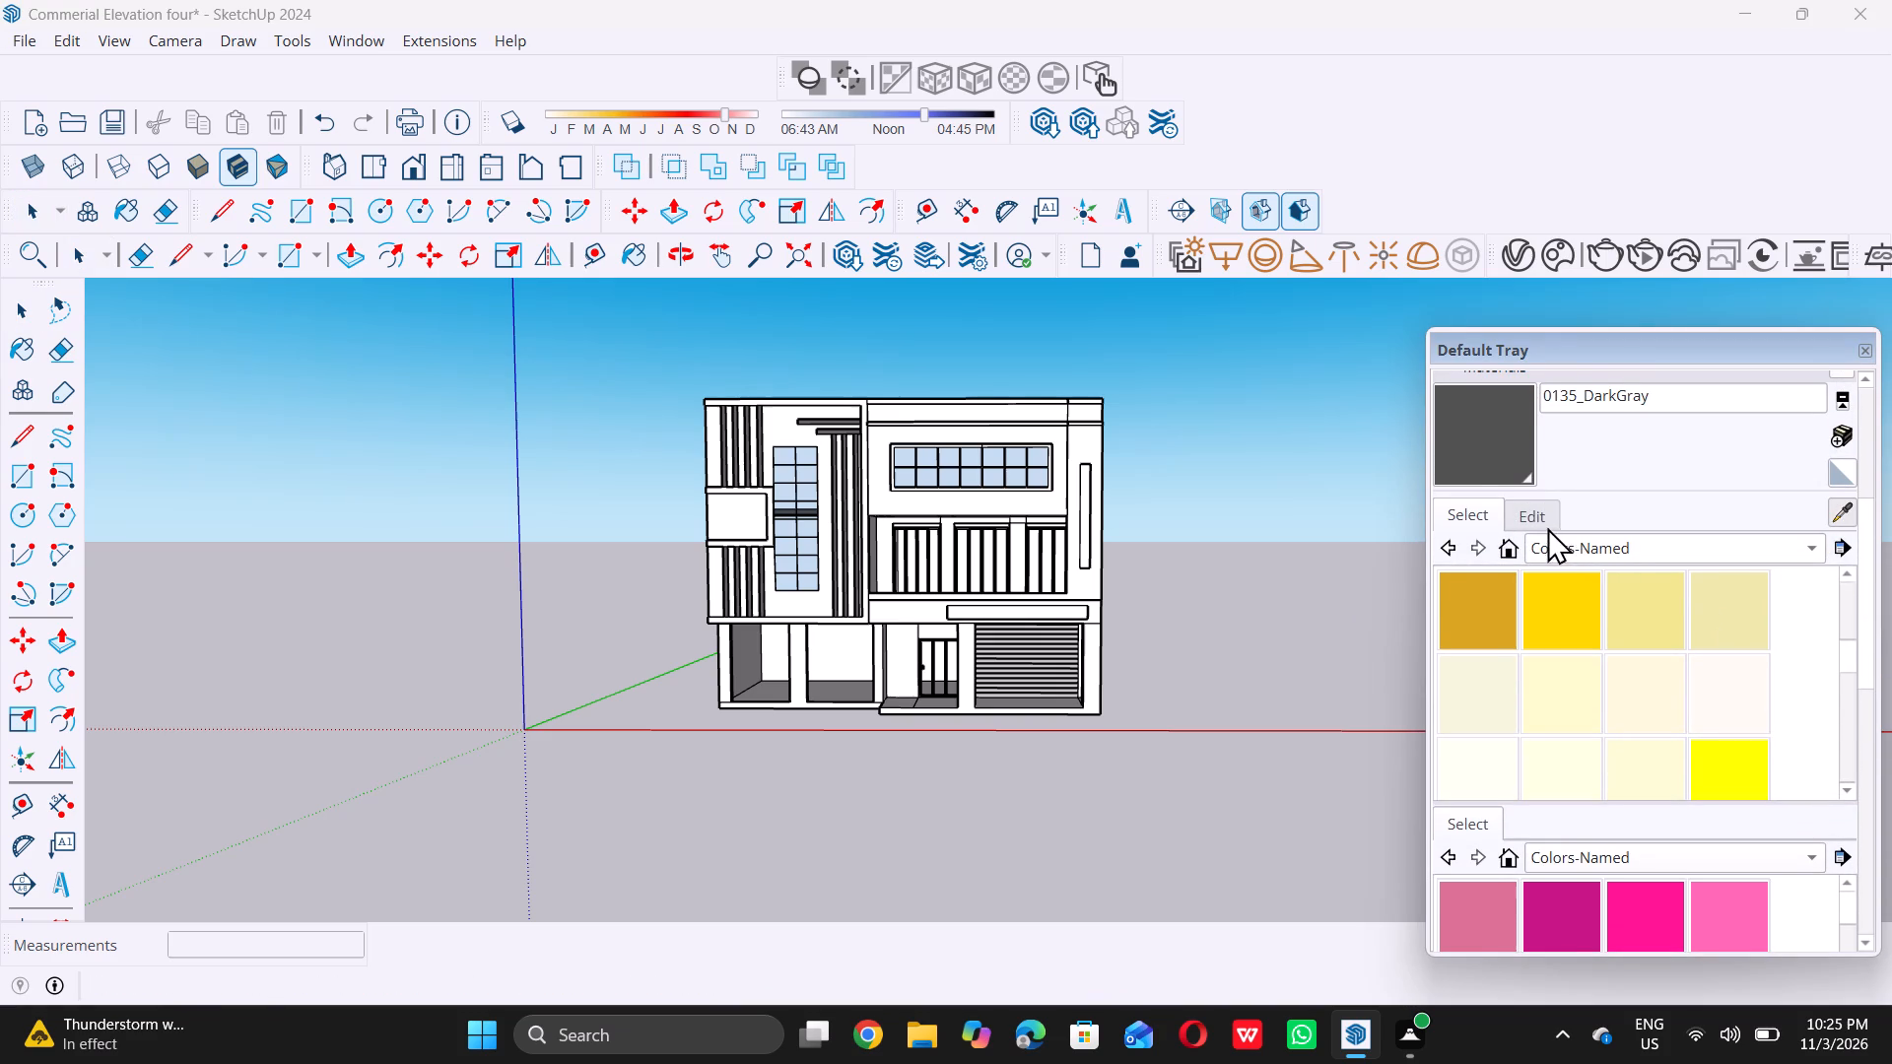
{"action": "left_click", "coordinate": [1534, 513]}
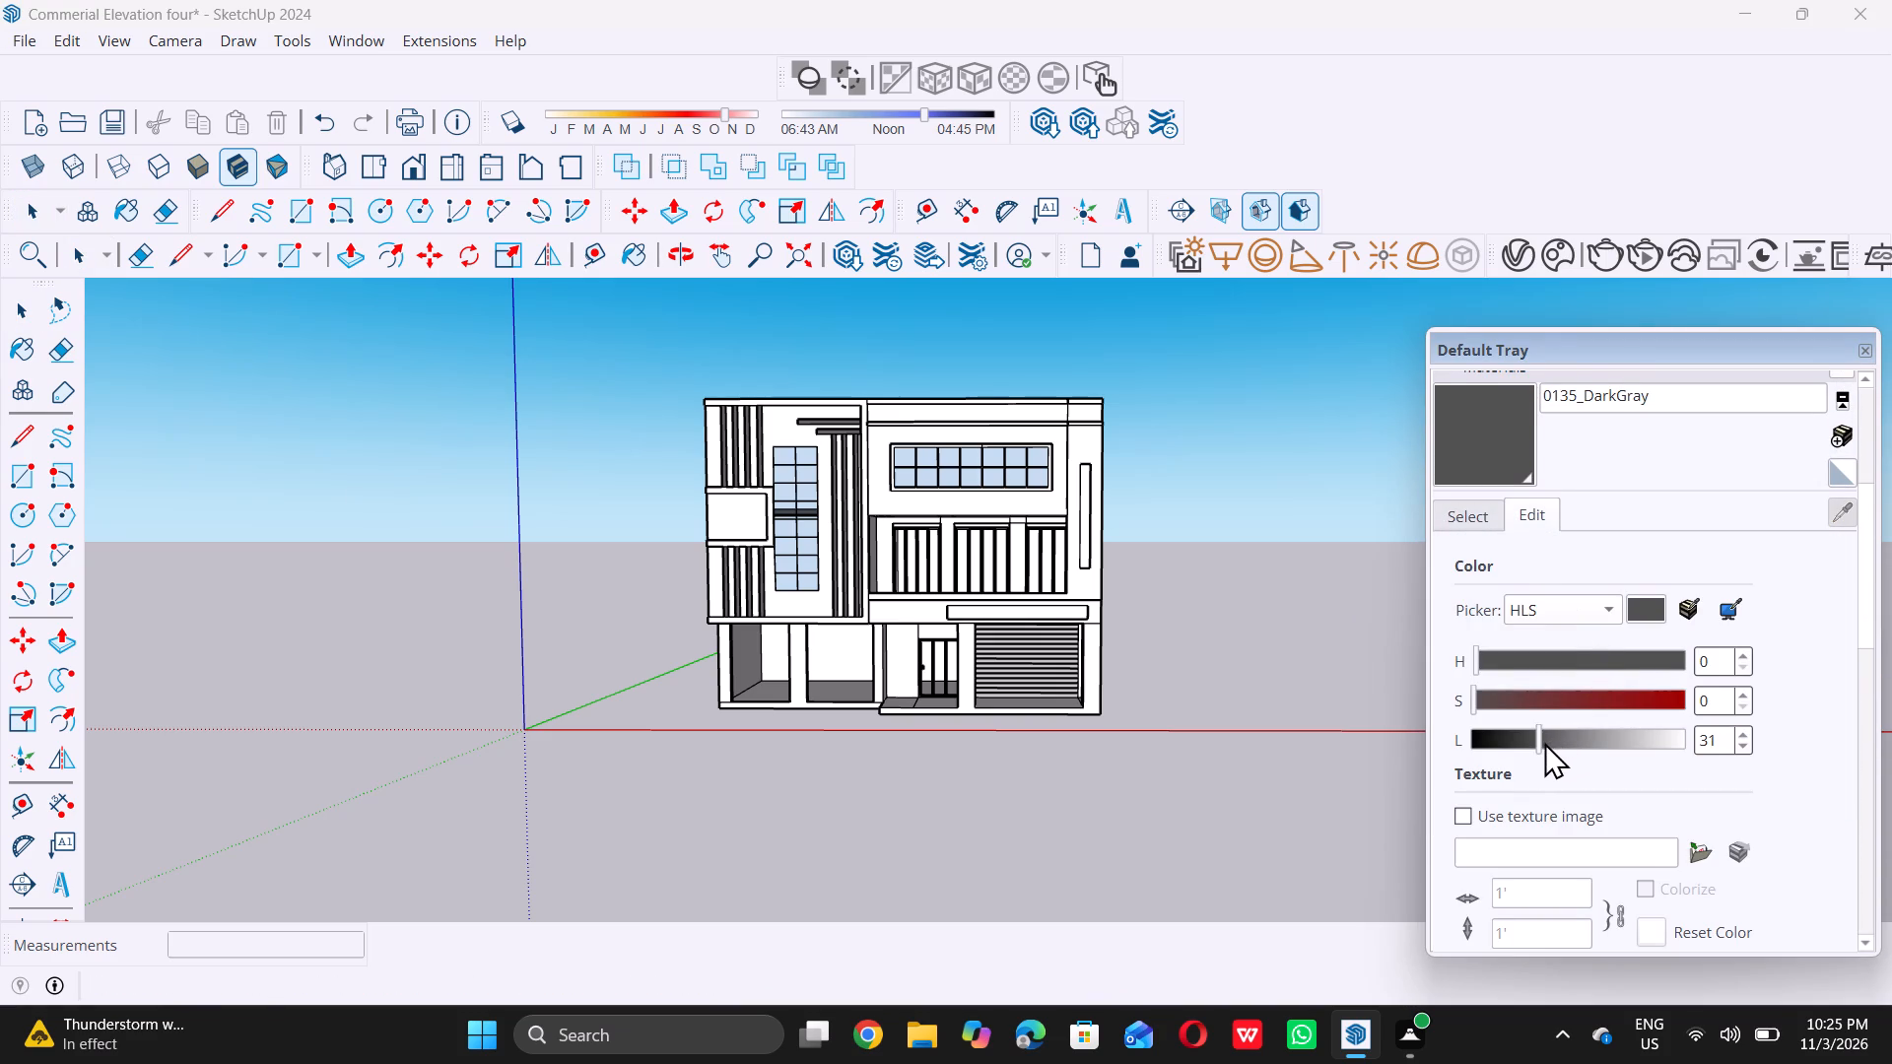
{"action": "triple_click", "coordinate": [1535, 745]}
{"action": "triple_click", "coordinate": [1535, 743]}
{"action": "triple_click", "coordinate": [1526, 740]}
{"action": "double_click", "coordinate": [1526, 740]}
{"action": "left_click_drag", "start_coordinate": [1521, 740], "coordinate": [1516, 740]}
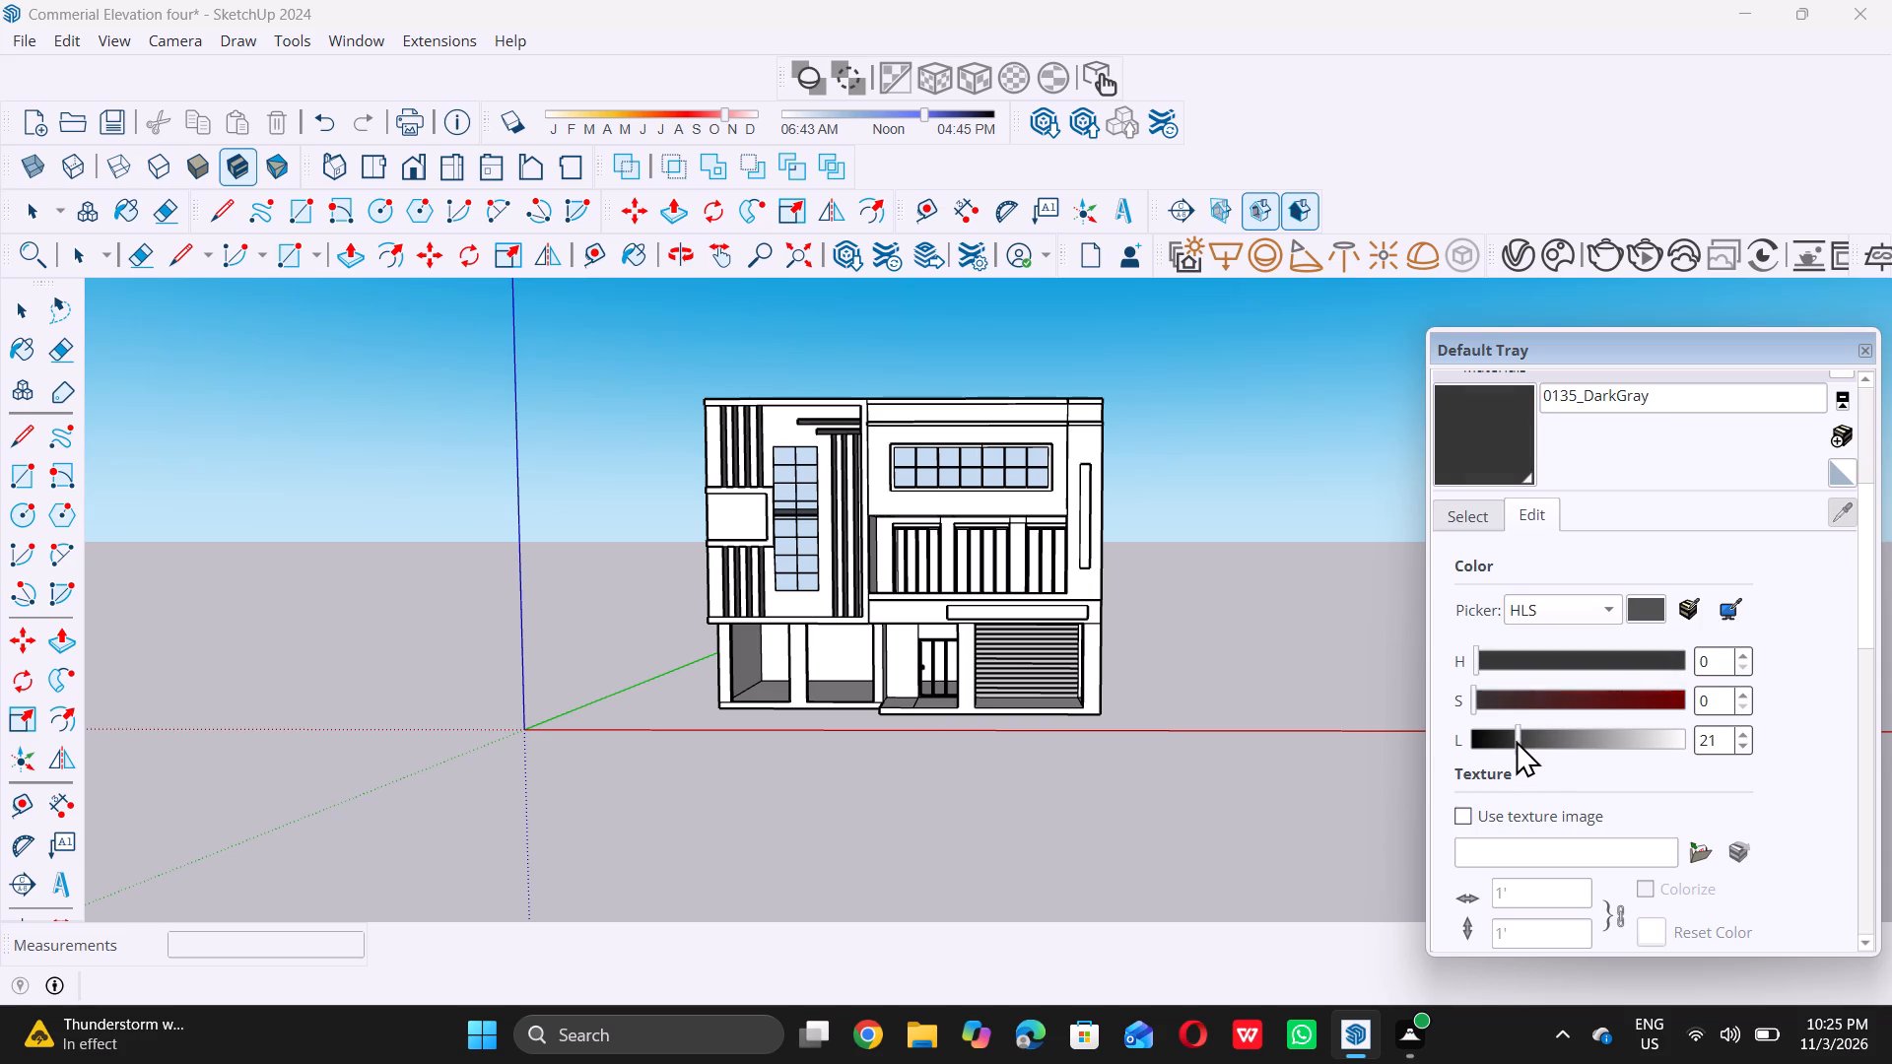
{"action": "left_click_drag", "start_coordinate": [1516, 740], "coordinate": [1495, 722]}
{"action": "left_click_drag", "start_coordinate": [1495, 722], "coordinate": [1494, 720]}
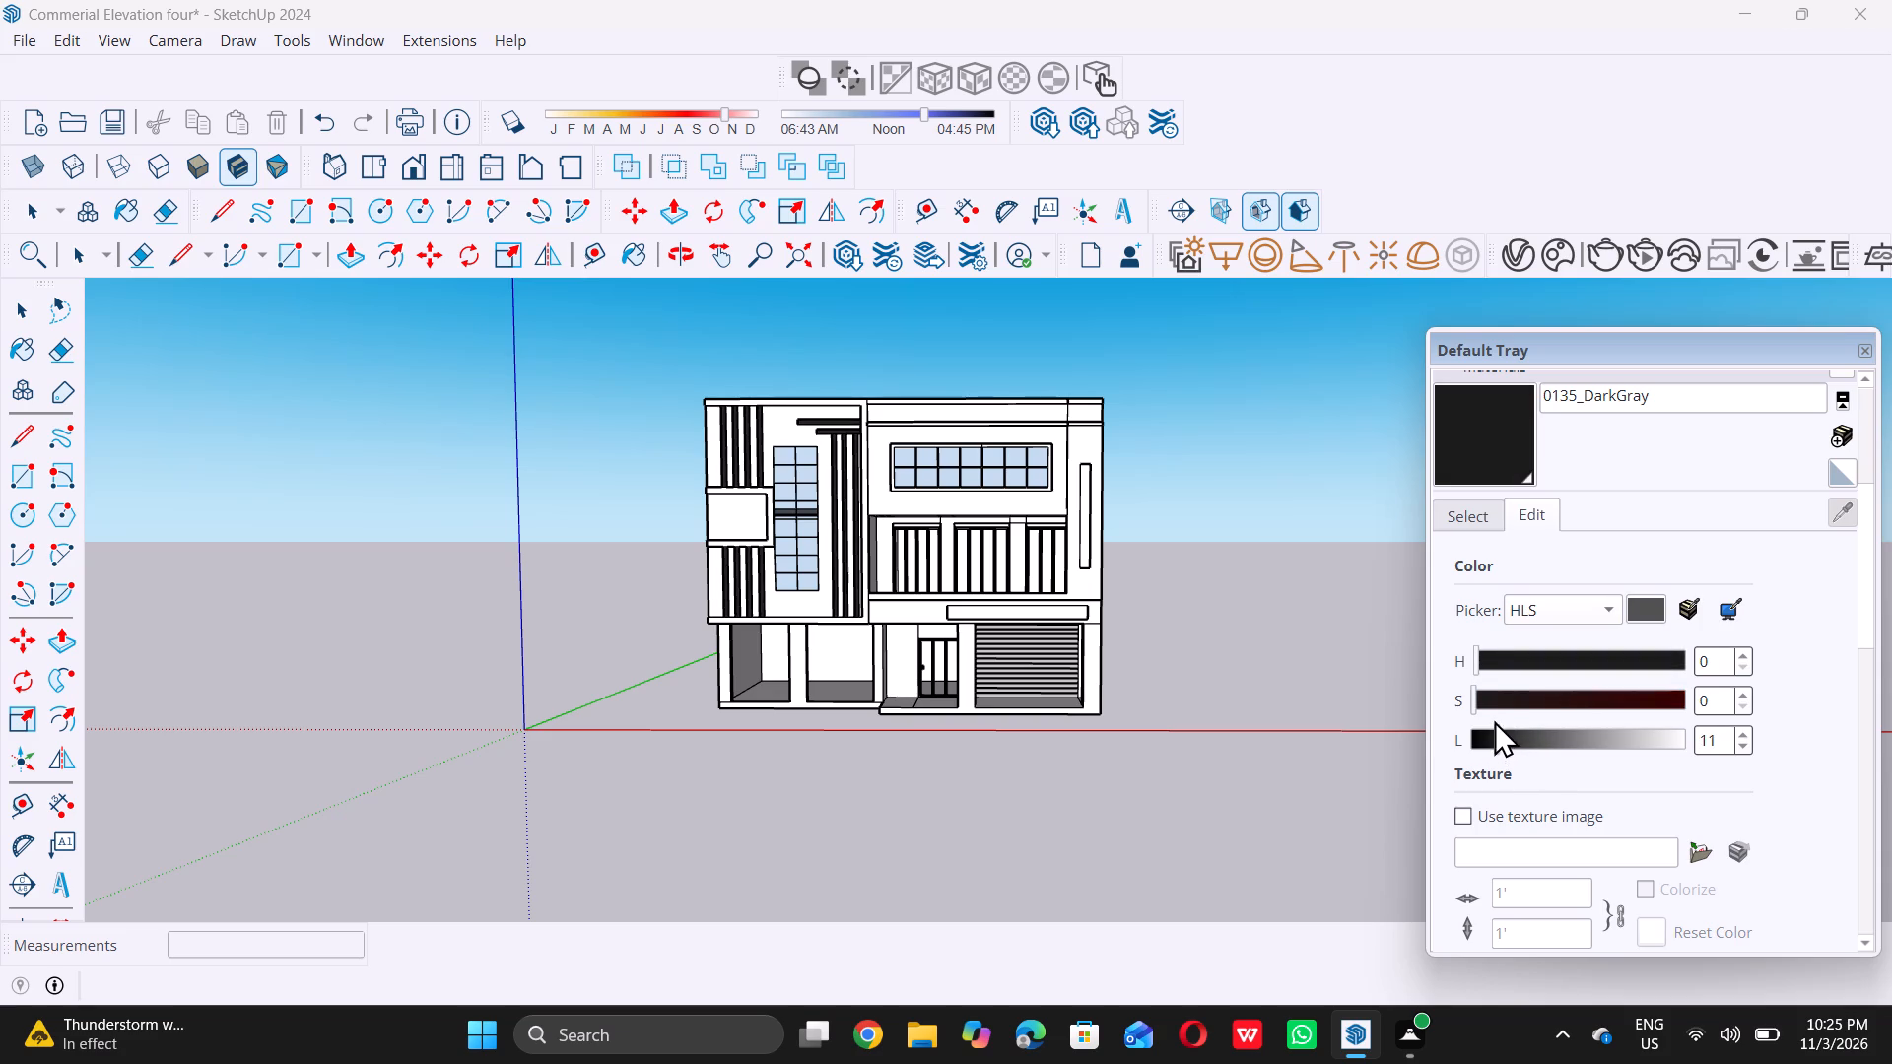
{"action": "left_click_drag", "start_coordinate": [1494, 720], "coordinate": [1480, 712]}
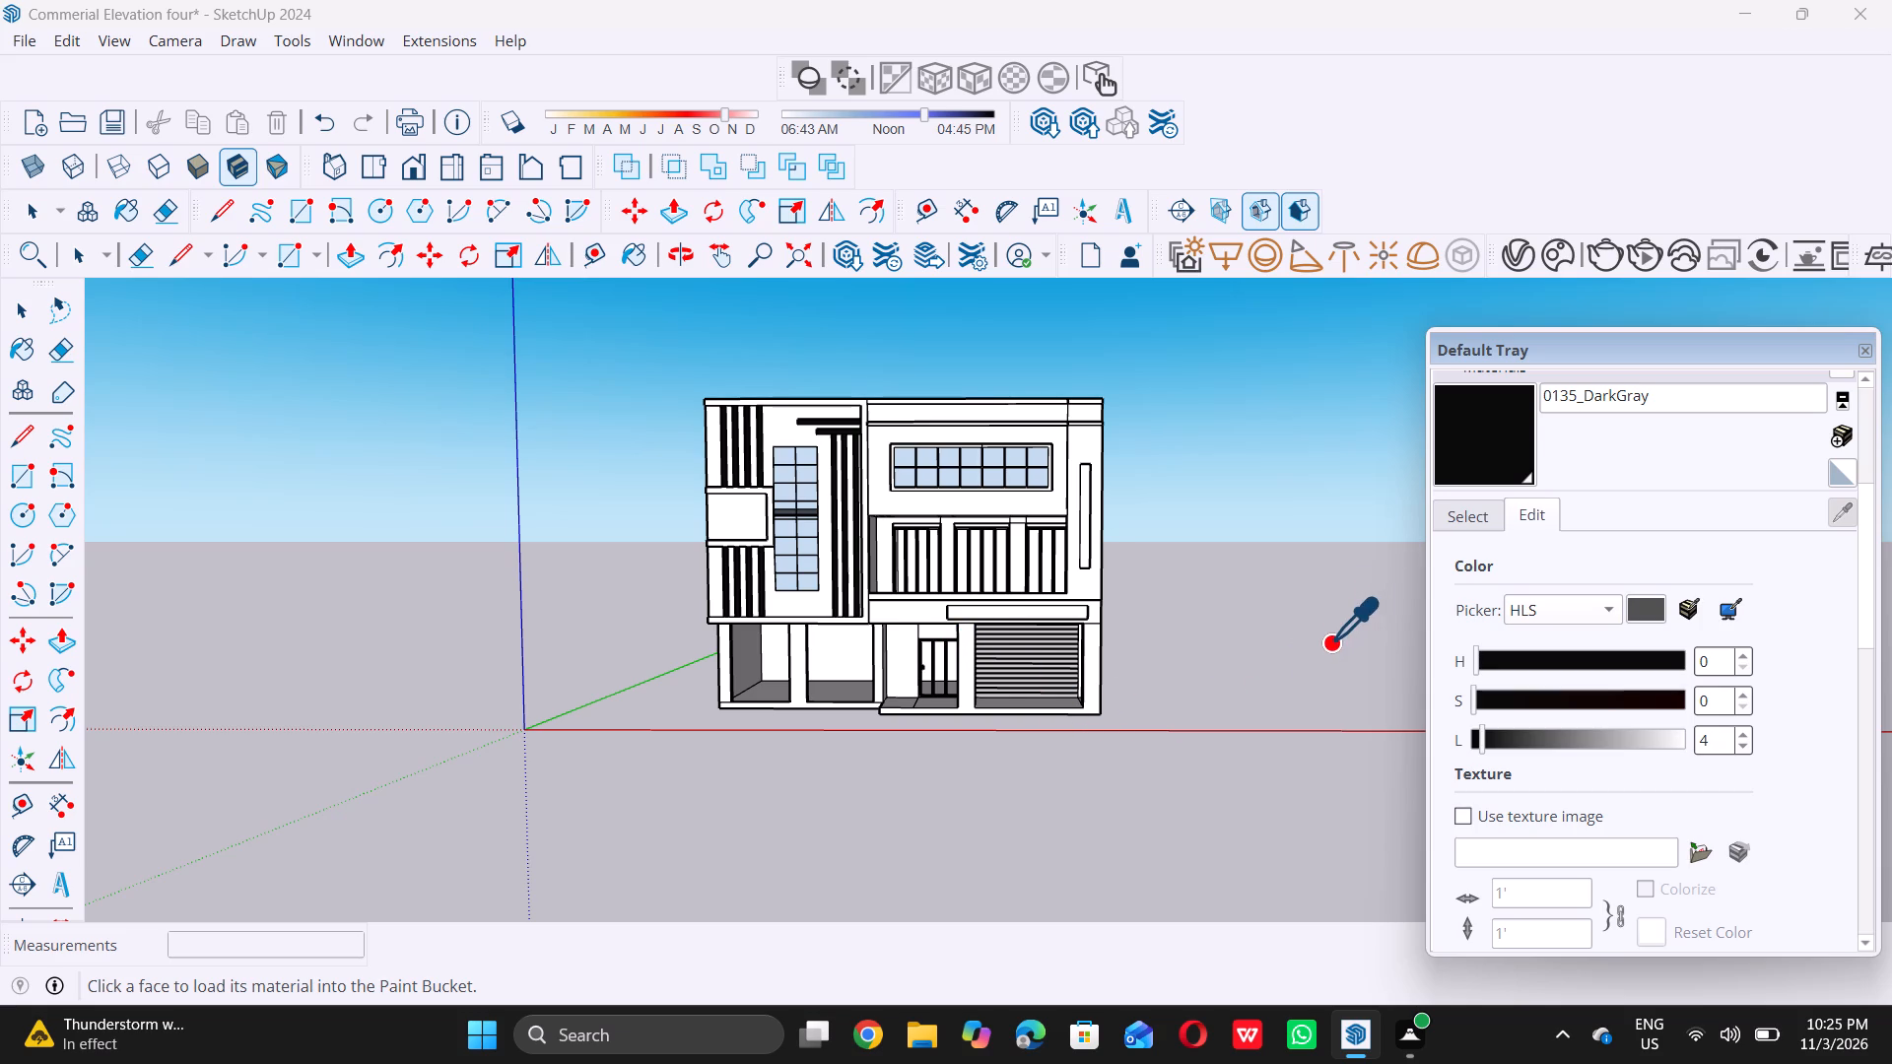
{"action": "key", "text": "space"}
{"action": "key", "text": "space"}
{"action": "key", "text": "space"}
{"action": "key", "text": "space"}
{"action": "double_click", "coordinate": [1228, 711]}
{"action": "triple_click", "coordinate": [1228, 701]}
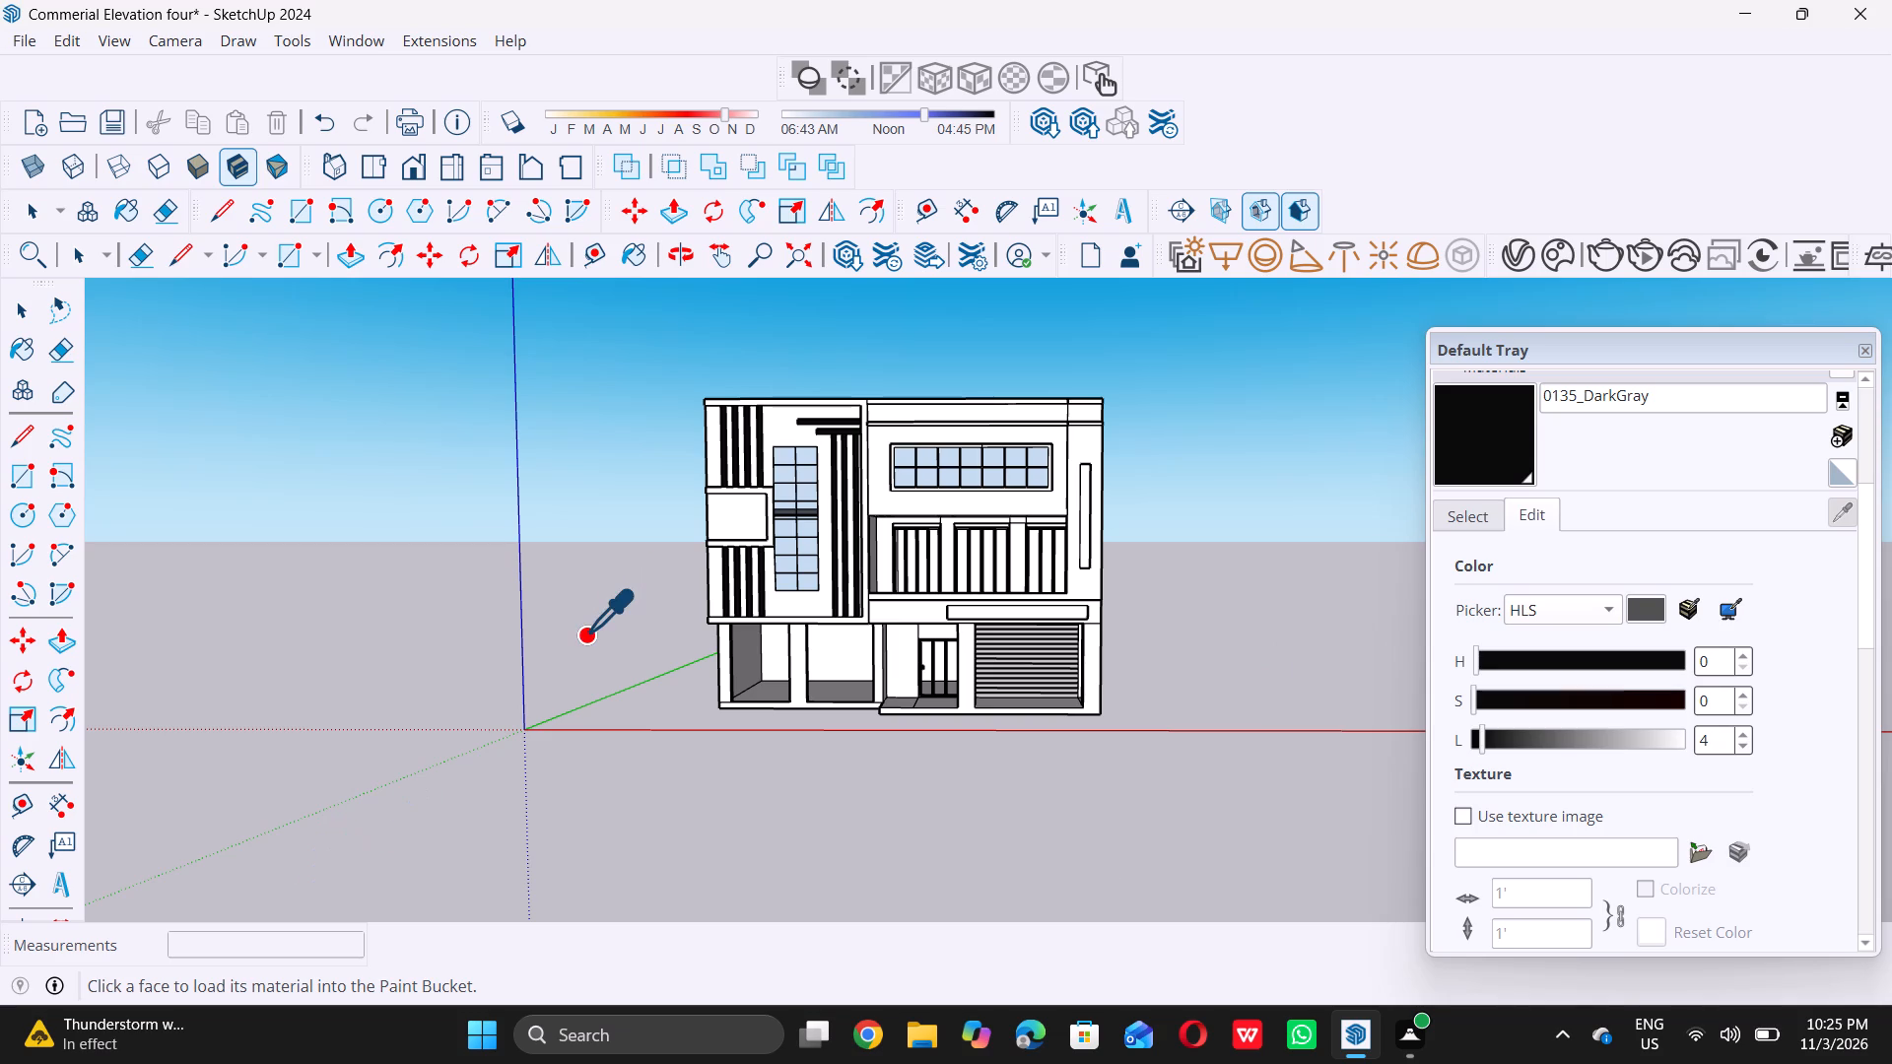
{"action": "key", "text": "space"}
{"action": "key", "text": "space"}
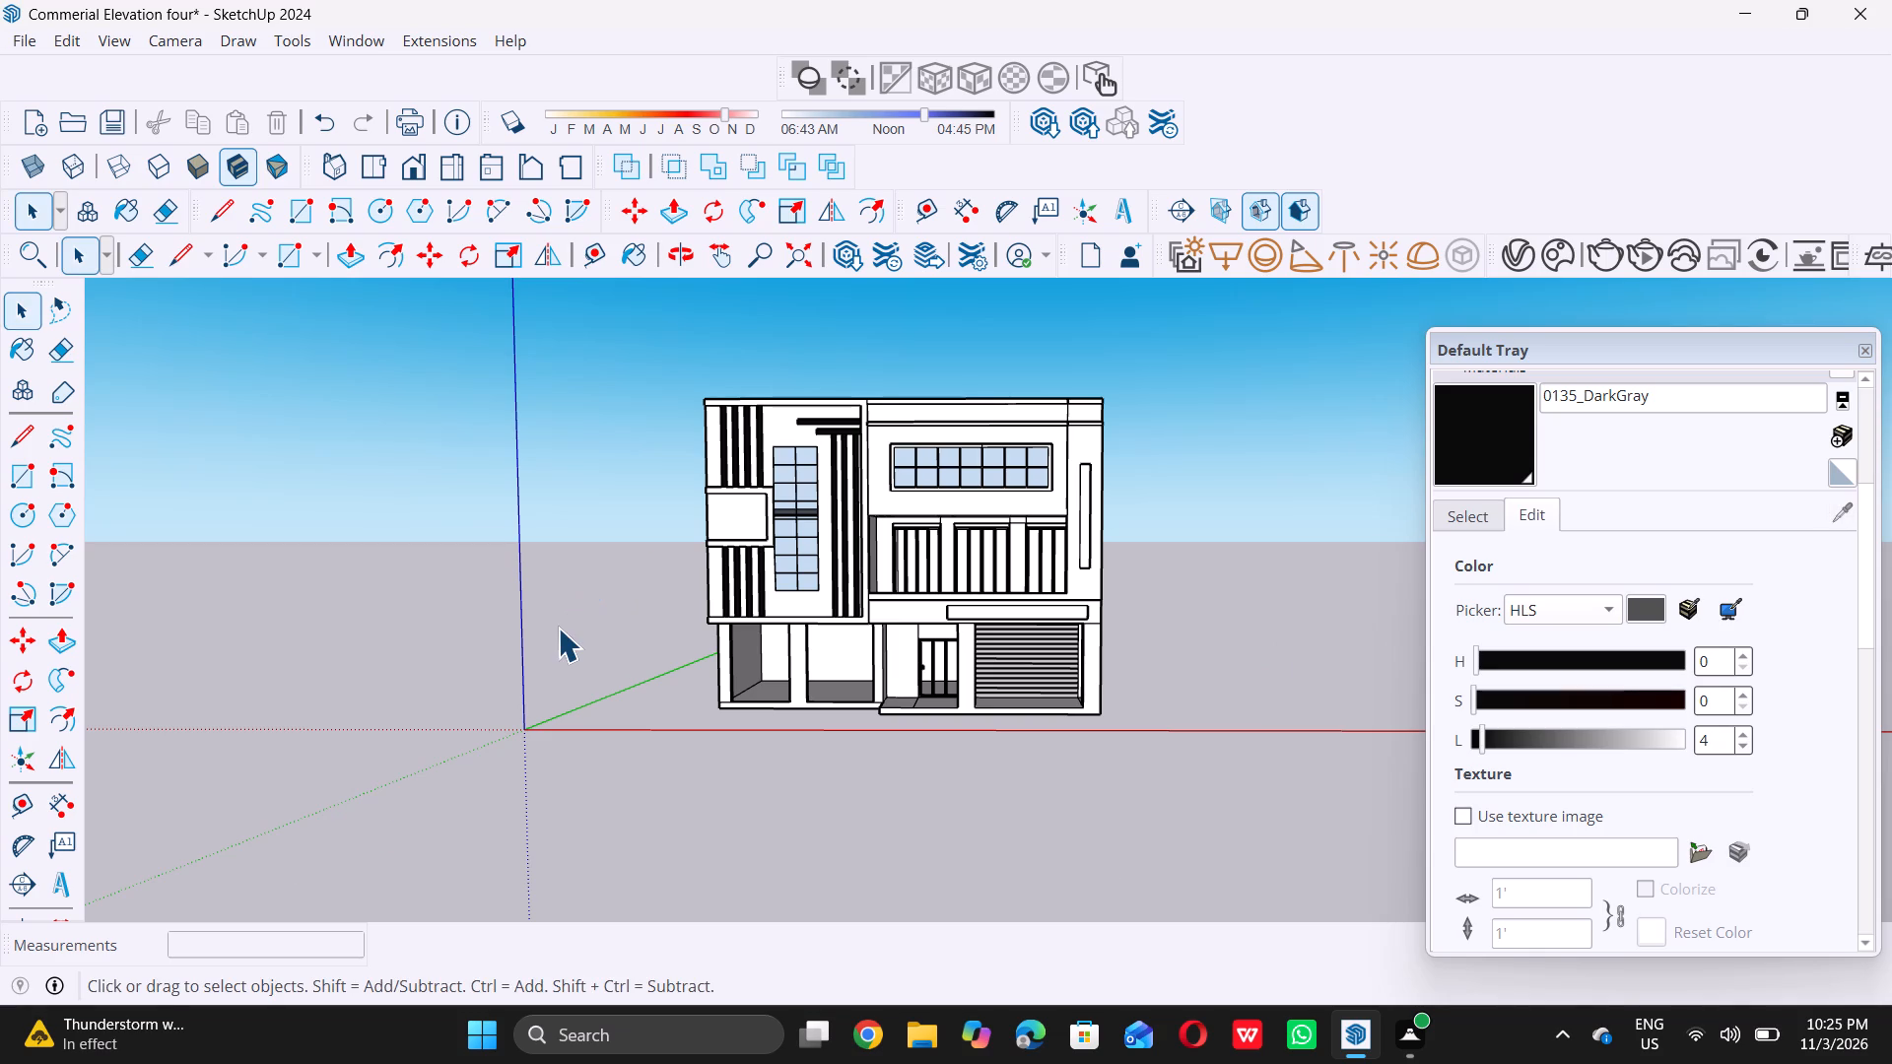
Paint the L-shaped front face around the narrow vertical strip and along the balcony's base with the darkened 0135_DarkGray.
{"action": "double_click", "coordinate": [1468, 460]}
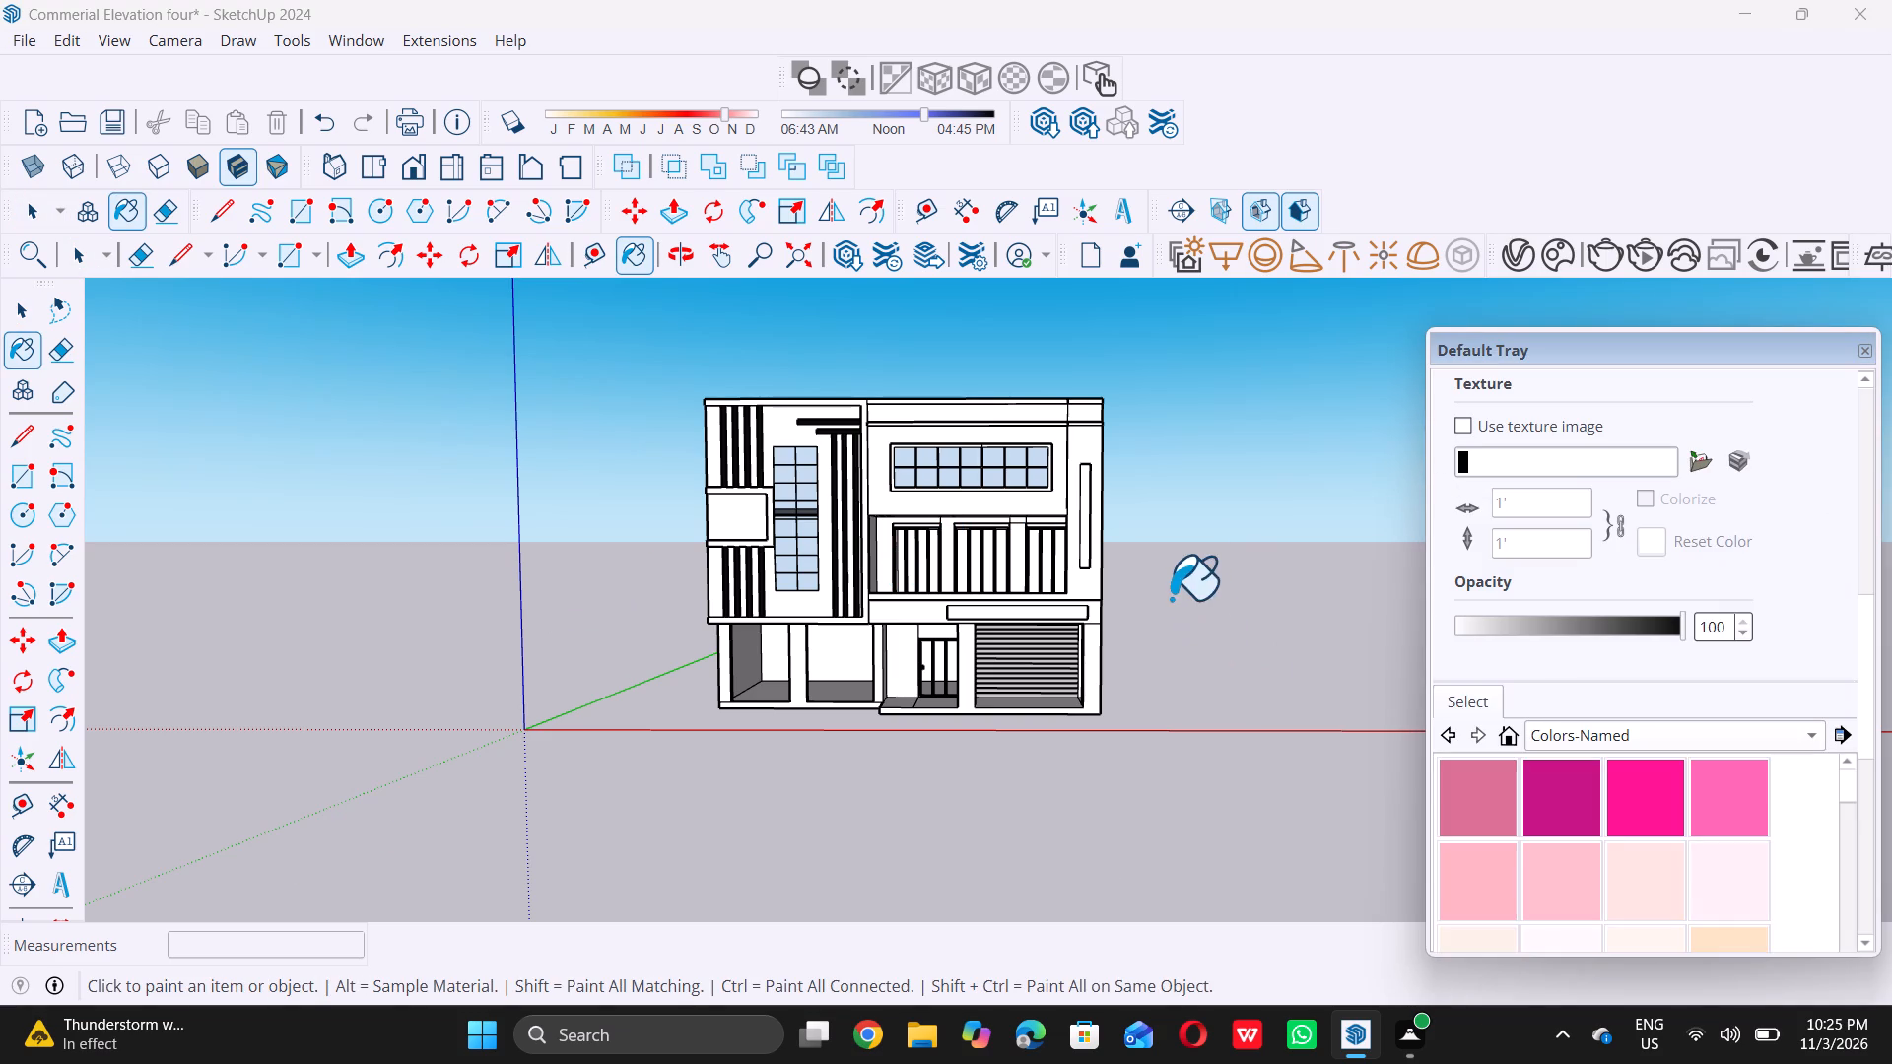
{"action": "scroll", "coordinate": [1123, 476], "scroll_direction": "up", "scroll_amount": 9}
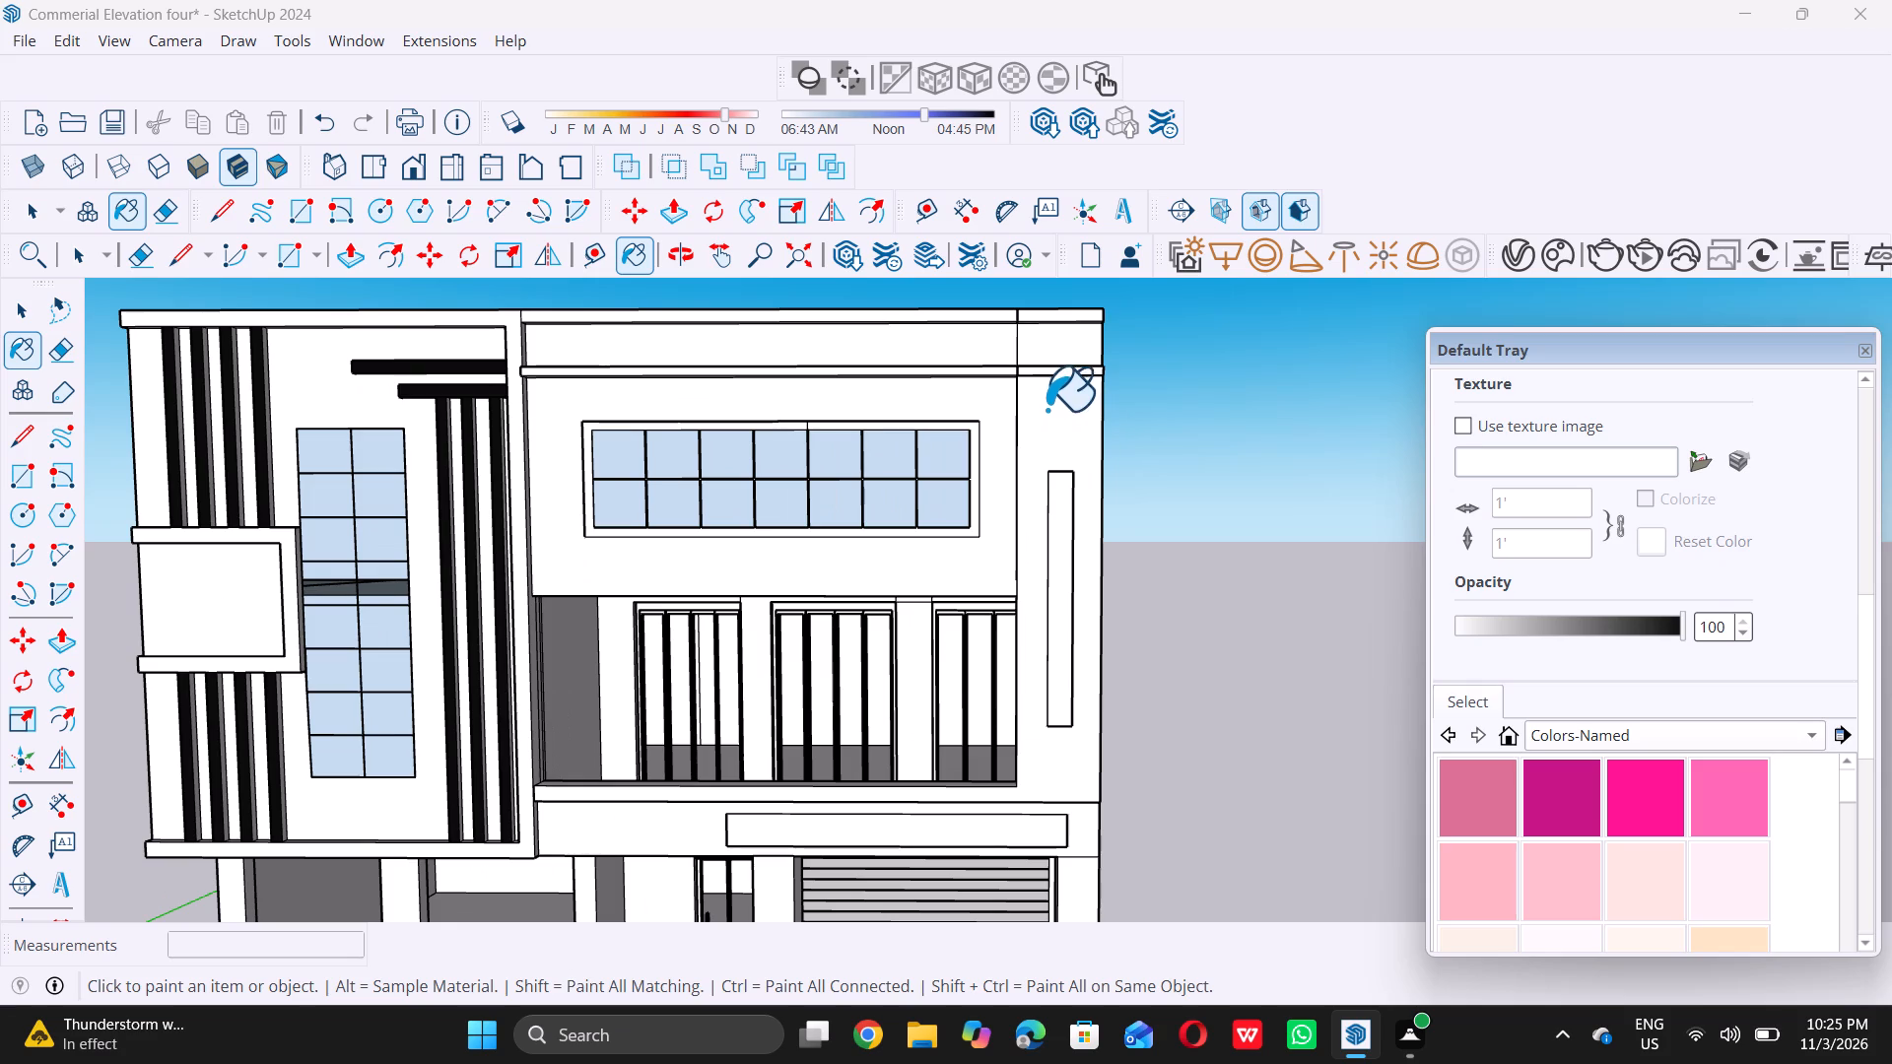
{"action": "scroll", "coordinate": [1058, 422], "scroll_direction": "up", "scroll_amount": 4}
{"action": "double_click", "coordinate": [1055, 426]}
Paint the long horizontal sign panel above the roller shutter with the darkened 0135_DarkGray.
{"action": "scroll", "coordinate": [1057, 425], "scroll_direction": "down", "scroll_amount": 5}
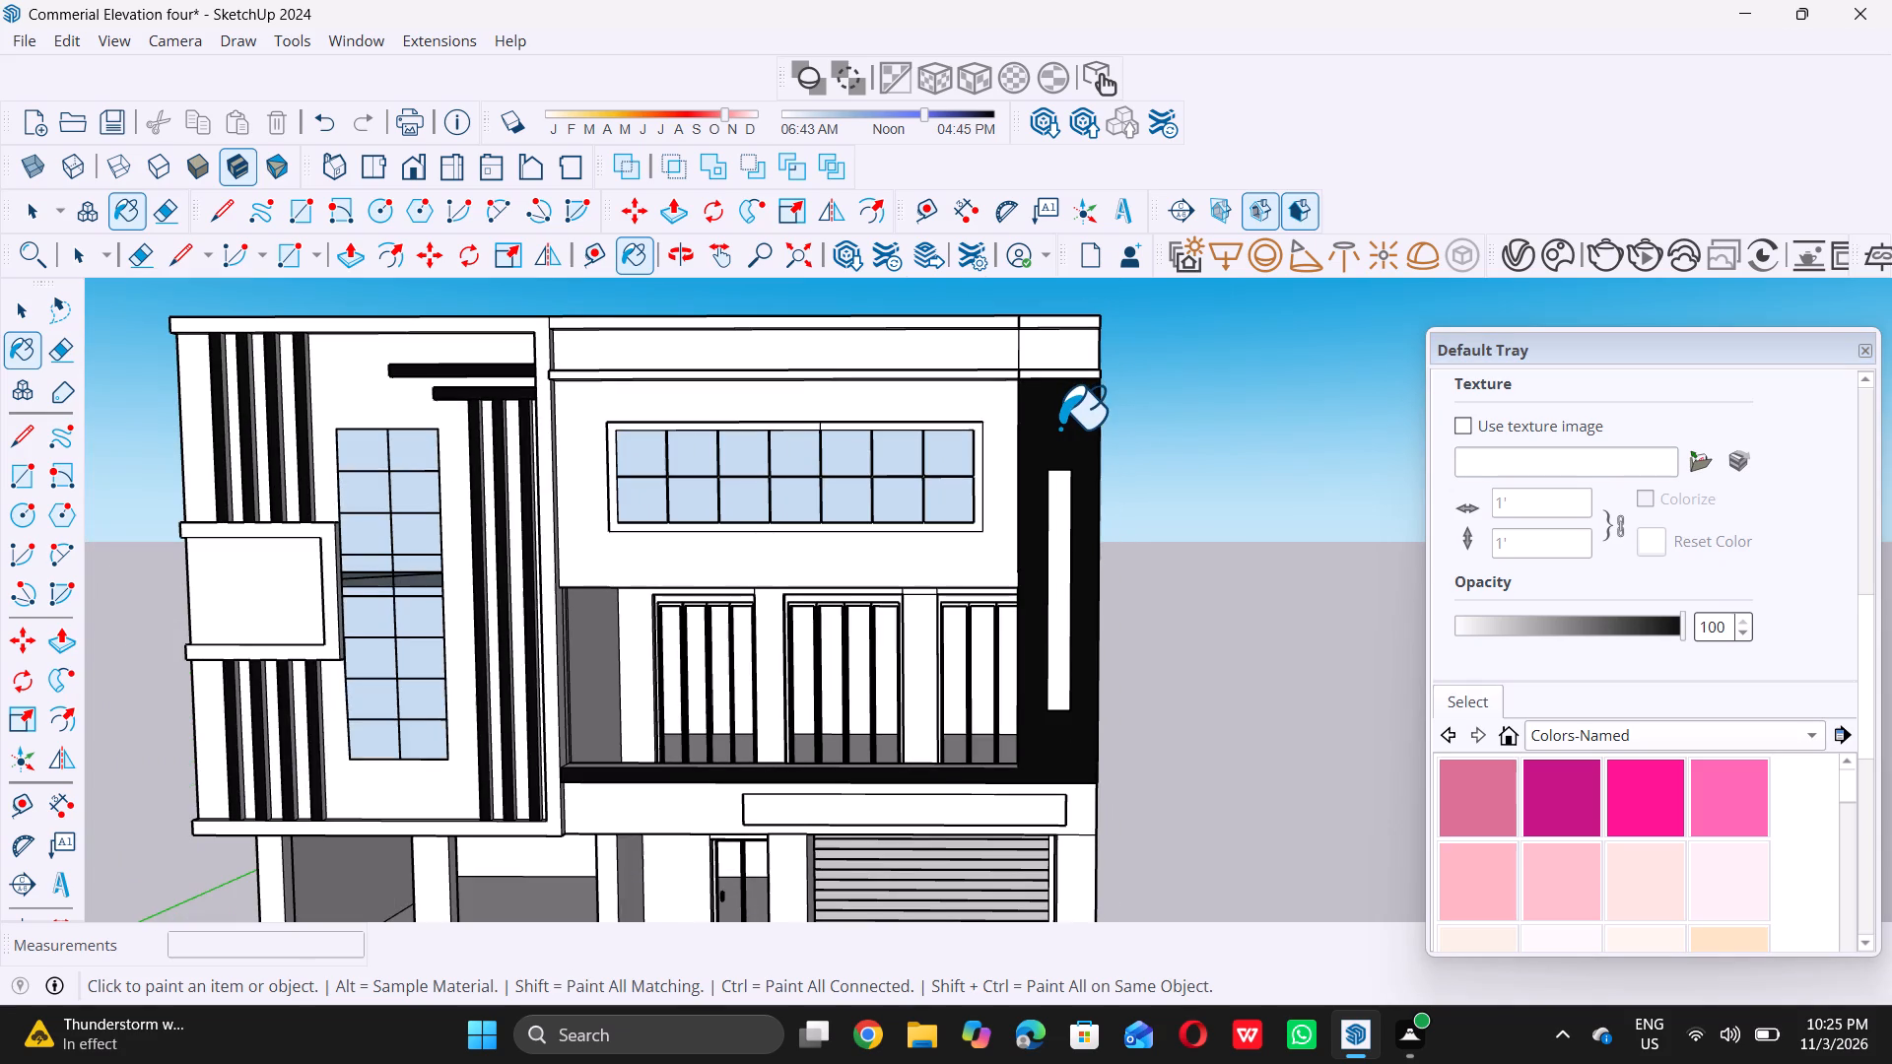
{"action": "scroll", "coordinate": [876, 840], "scroll_direction": "up", "scroll_amount": 4}
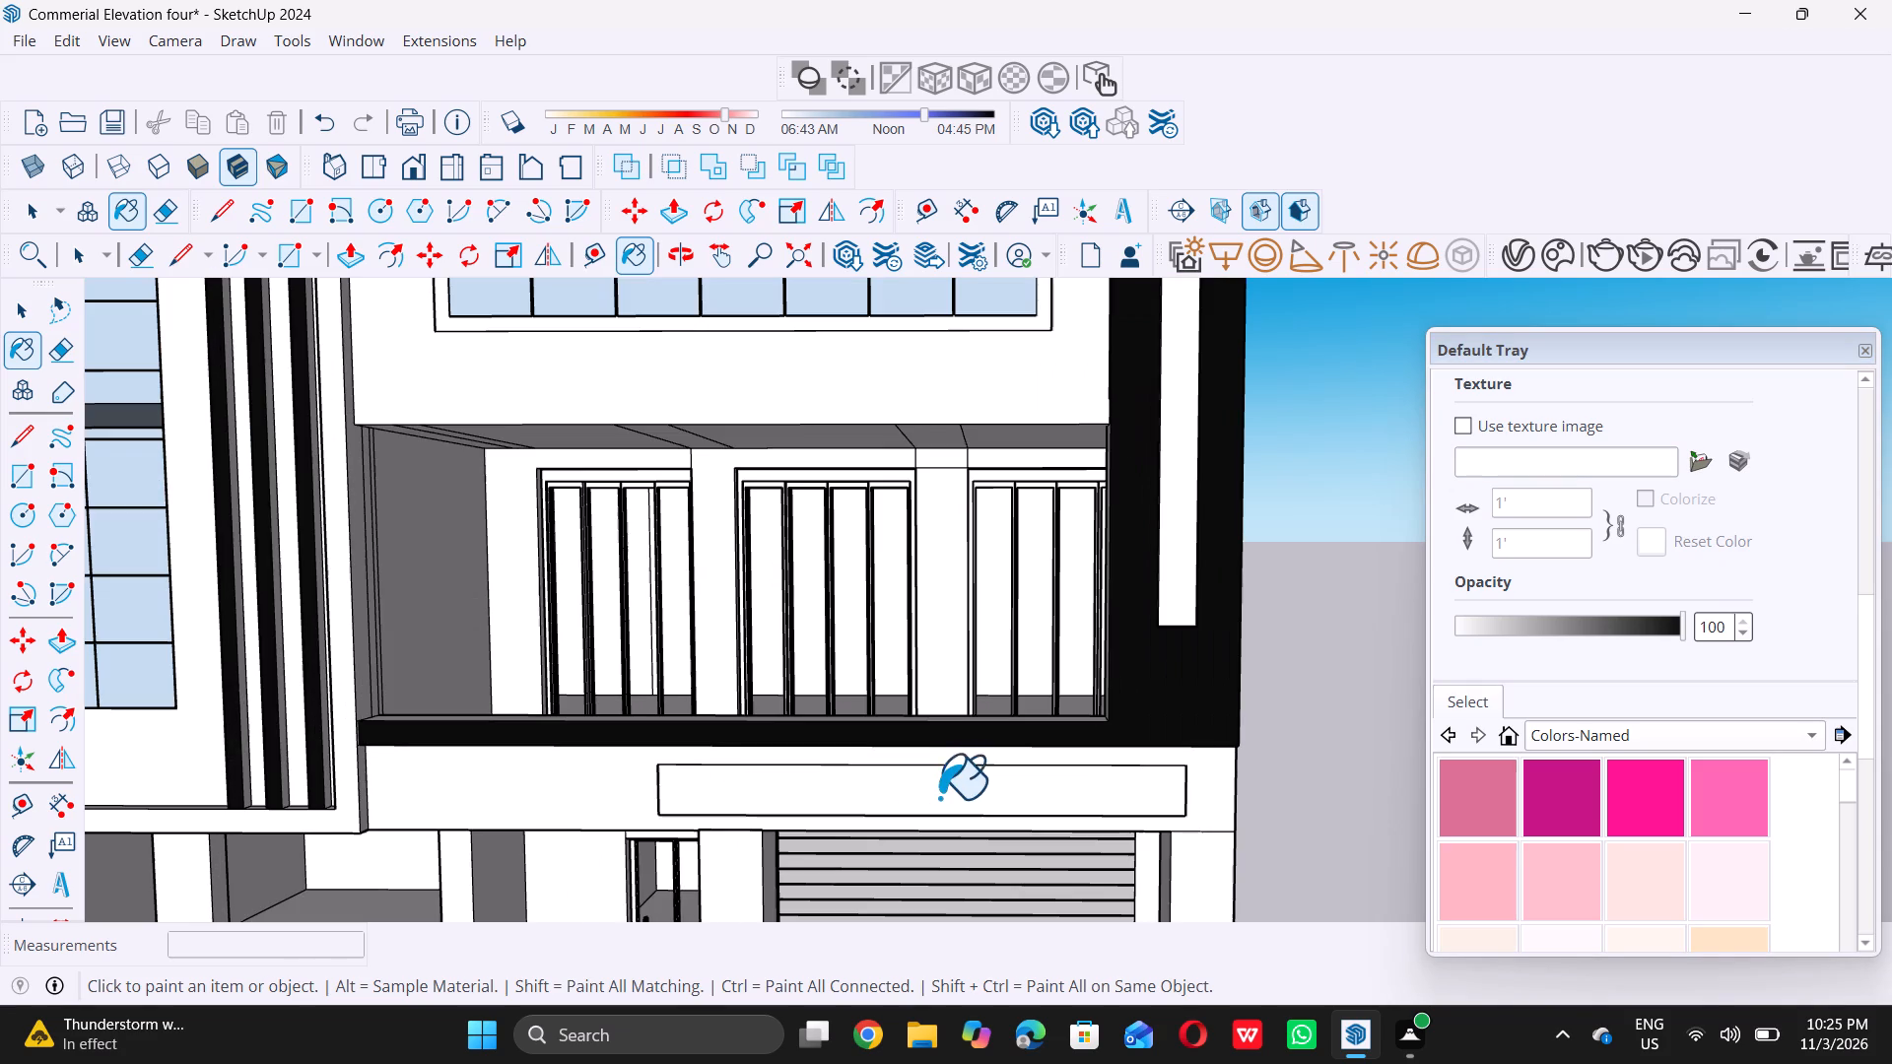
{"action": "double_click", "coordinate": [946, 789]}
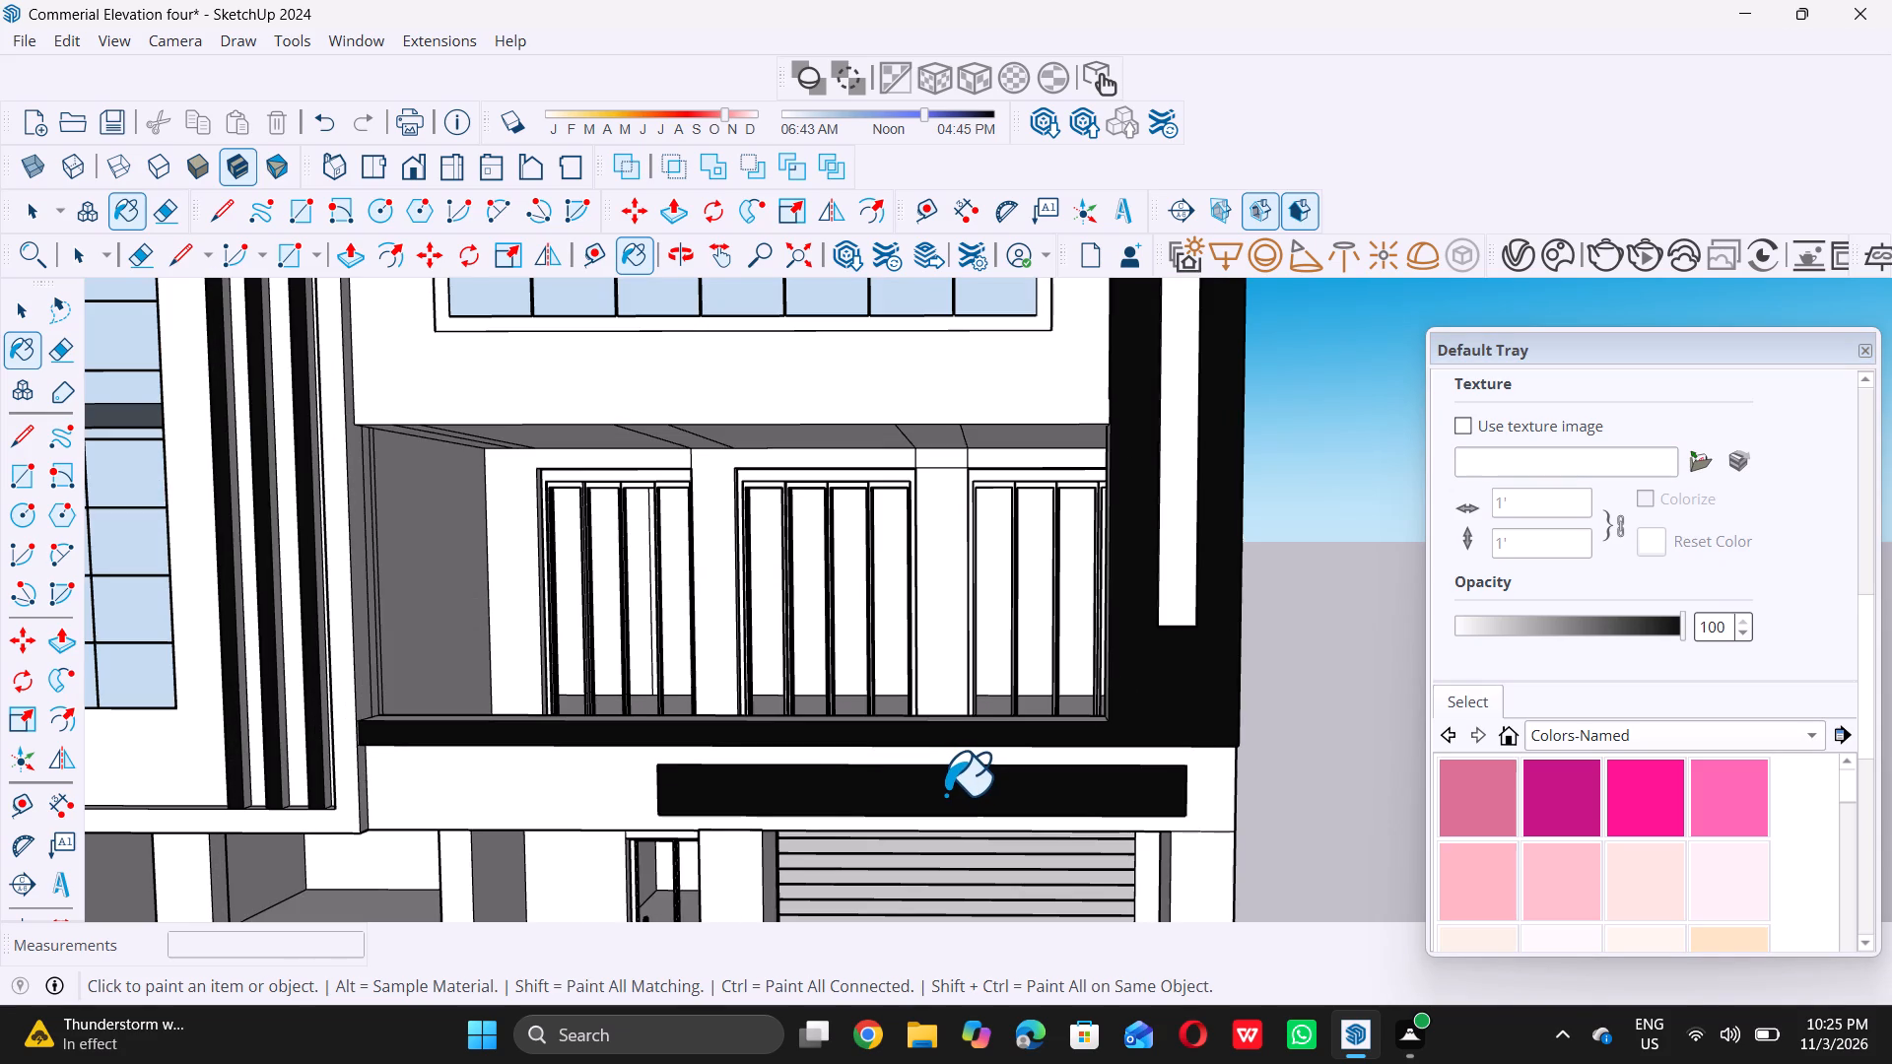
Paint both segments of the thin ledge below the right bay's parapet with the darkened 0135_DarkGray.
{"action": "scroll", "coordinate": [942, 796], "scroll_direction": "down", "scroll_amount": 7}
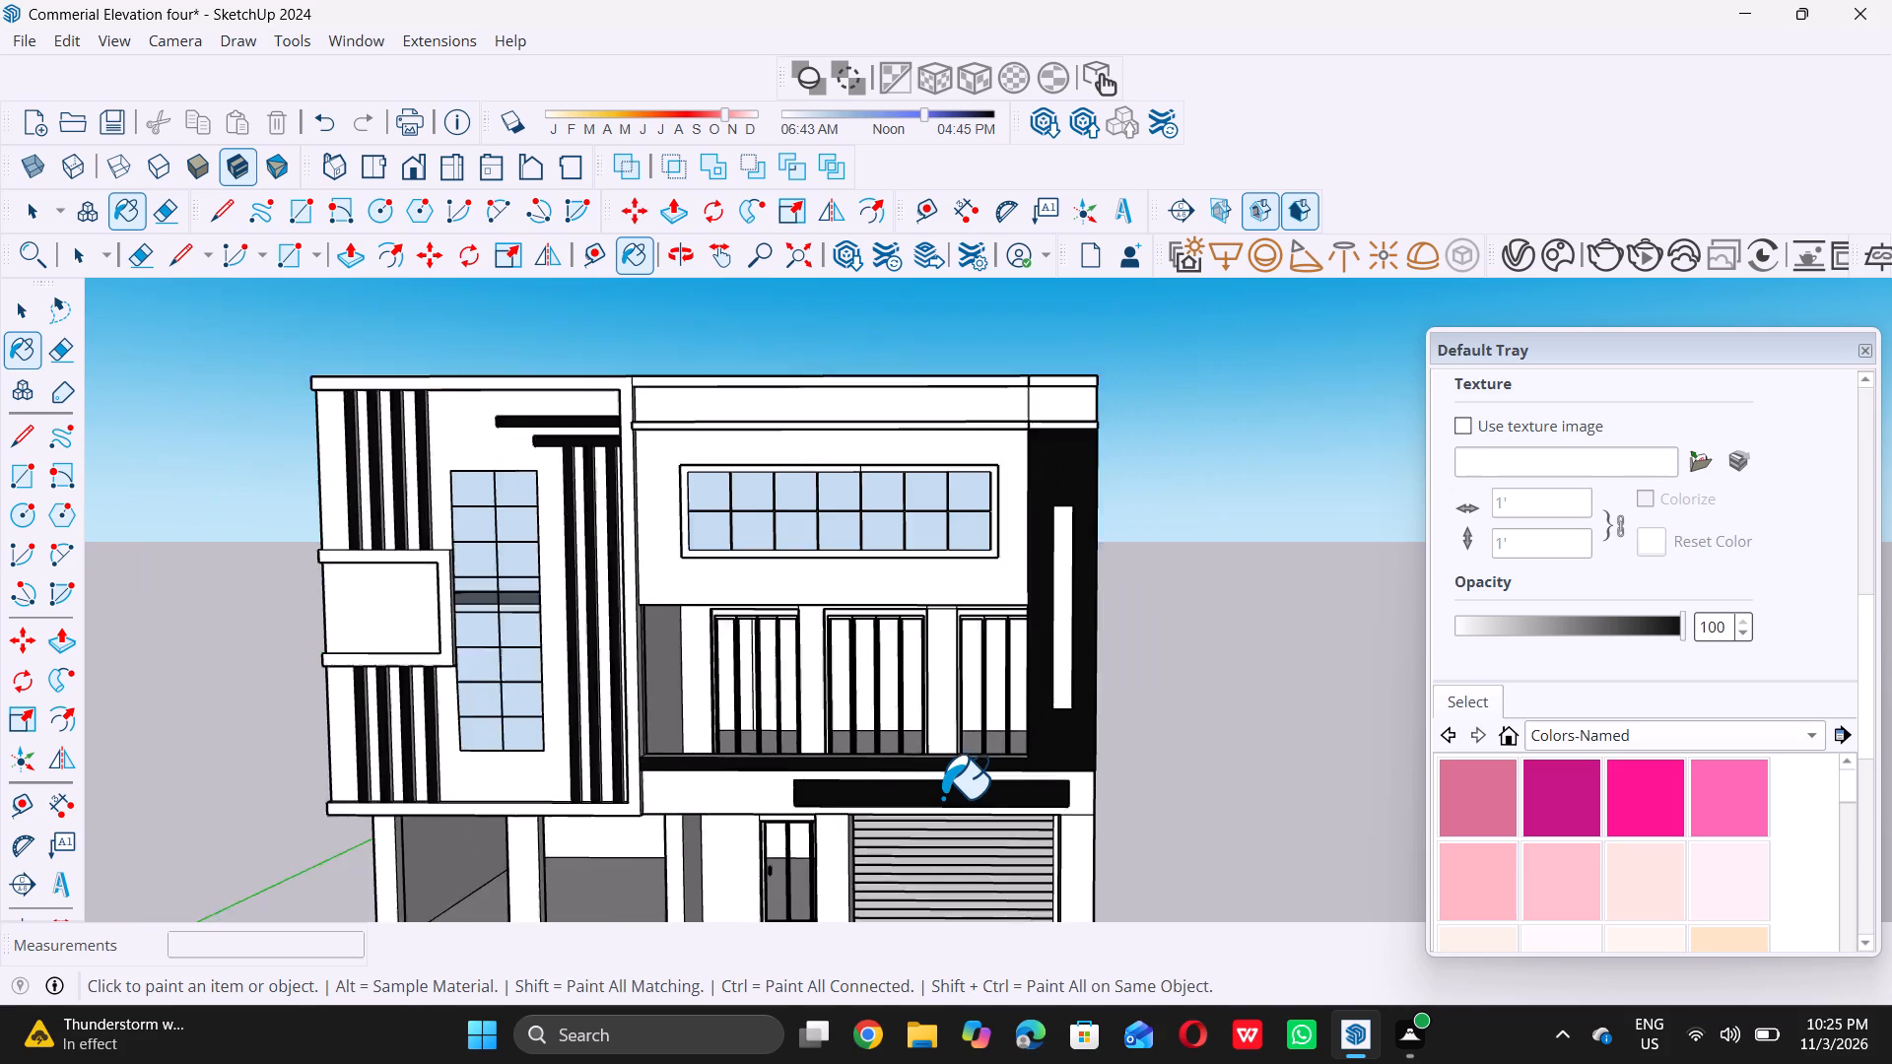
{"action": "scroll", "coordinate": [942, 797], "scroll_direction": "down", "scroll_amount": 2}
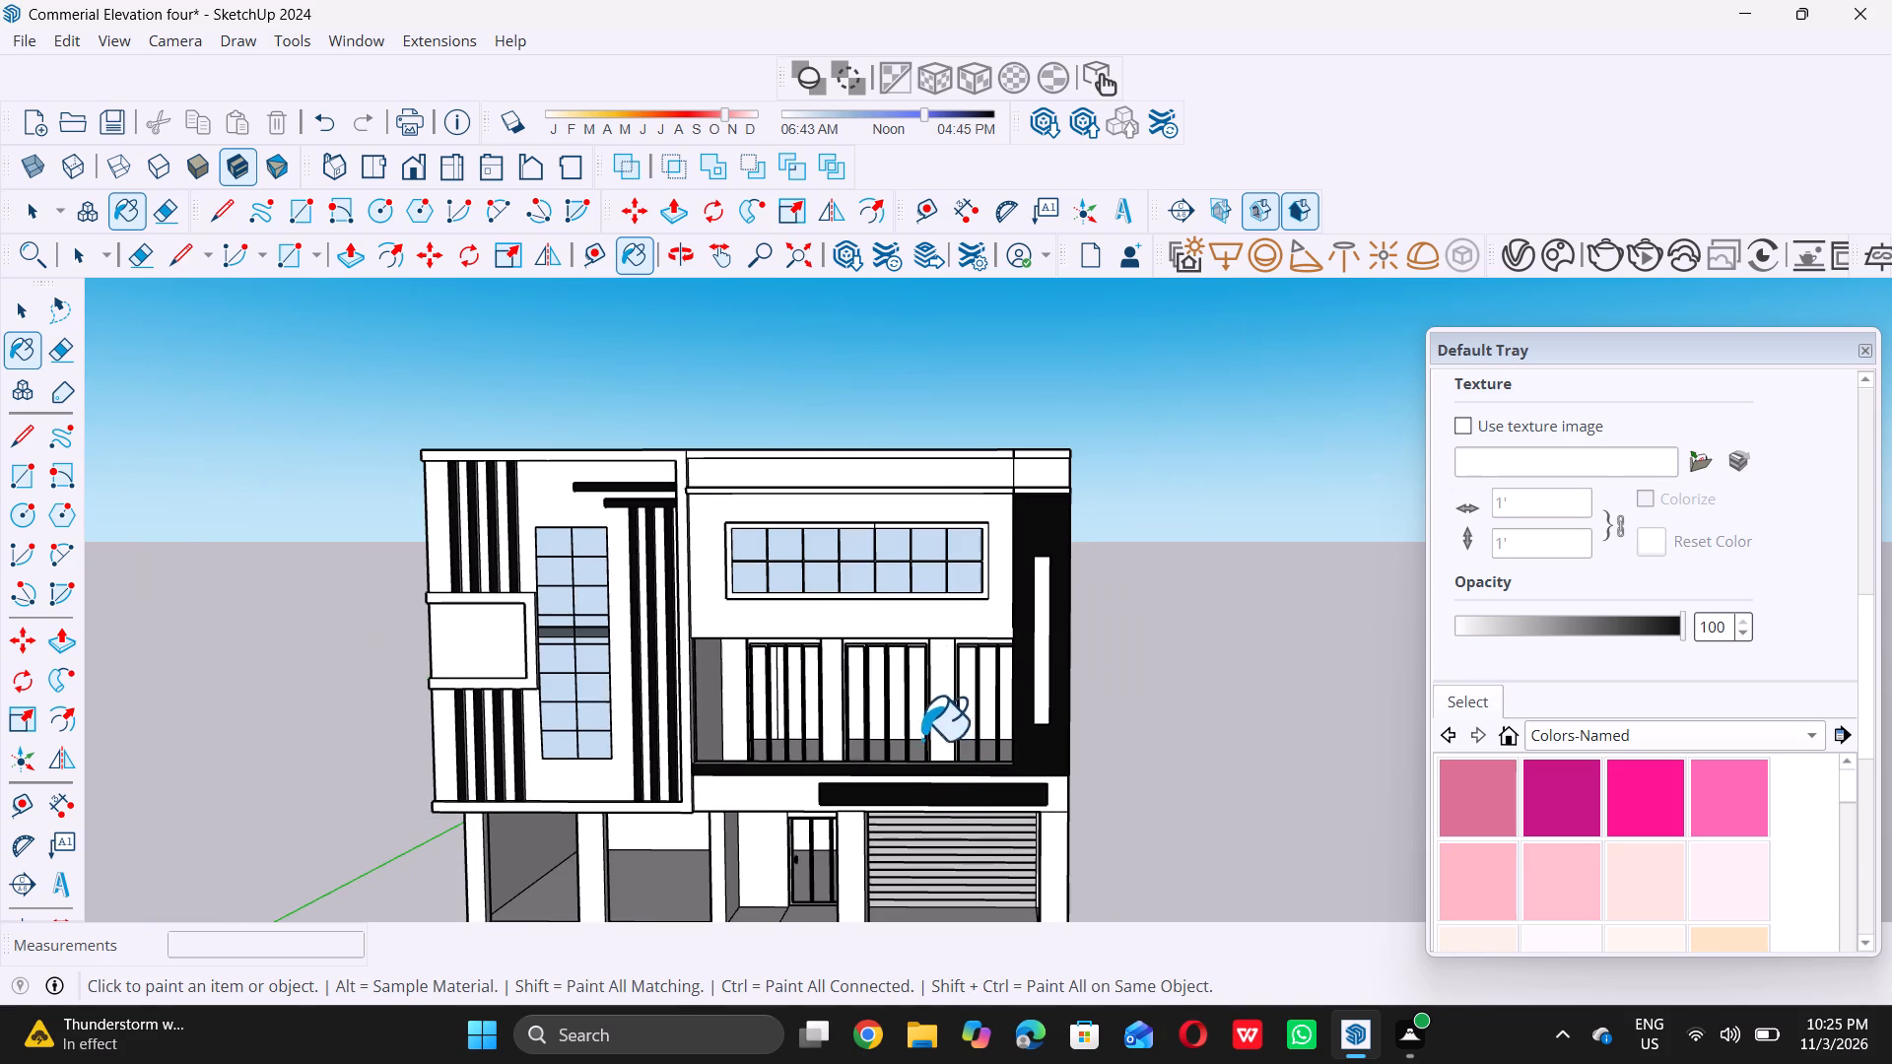
{"action": "scroll", "coordinate": [894, 473], "scroll_direction": "up", "scroll_amount": 4}
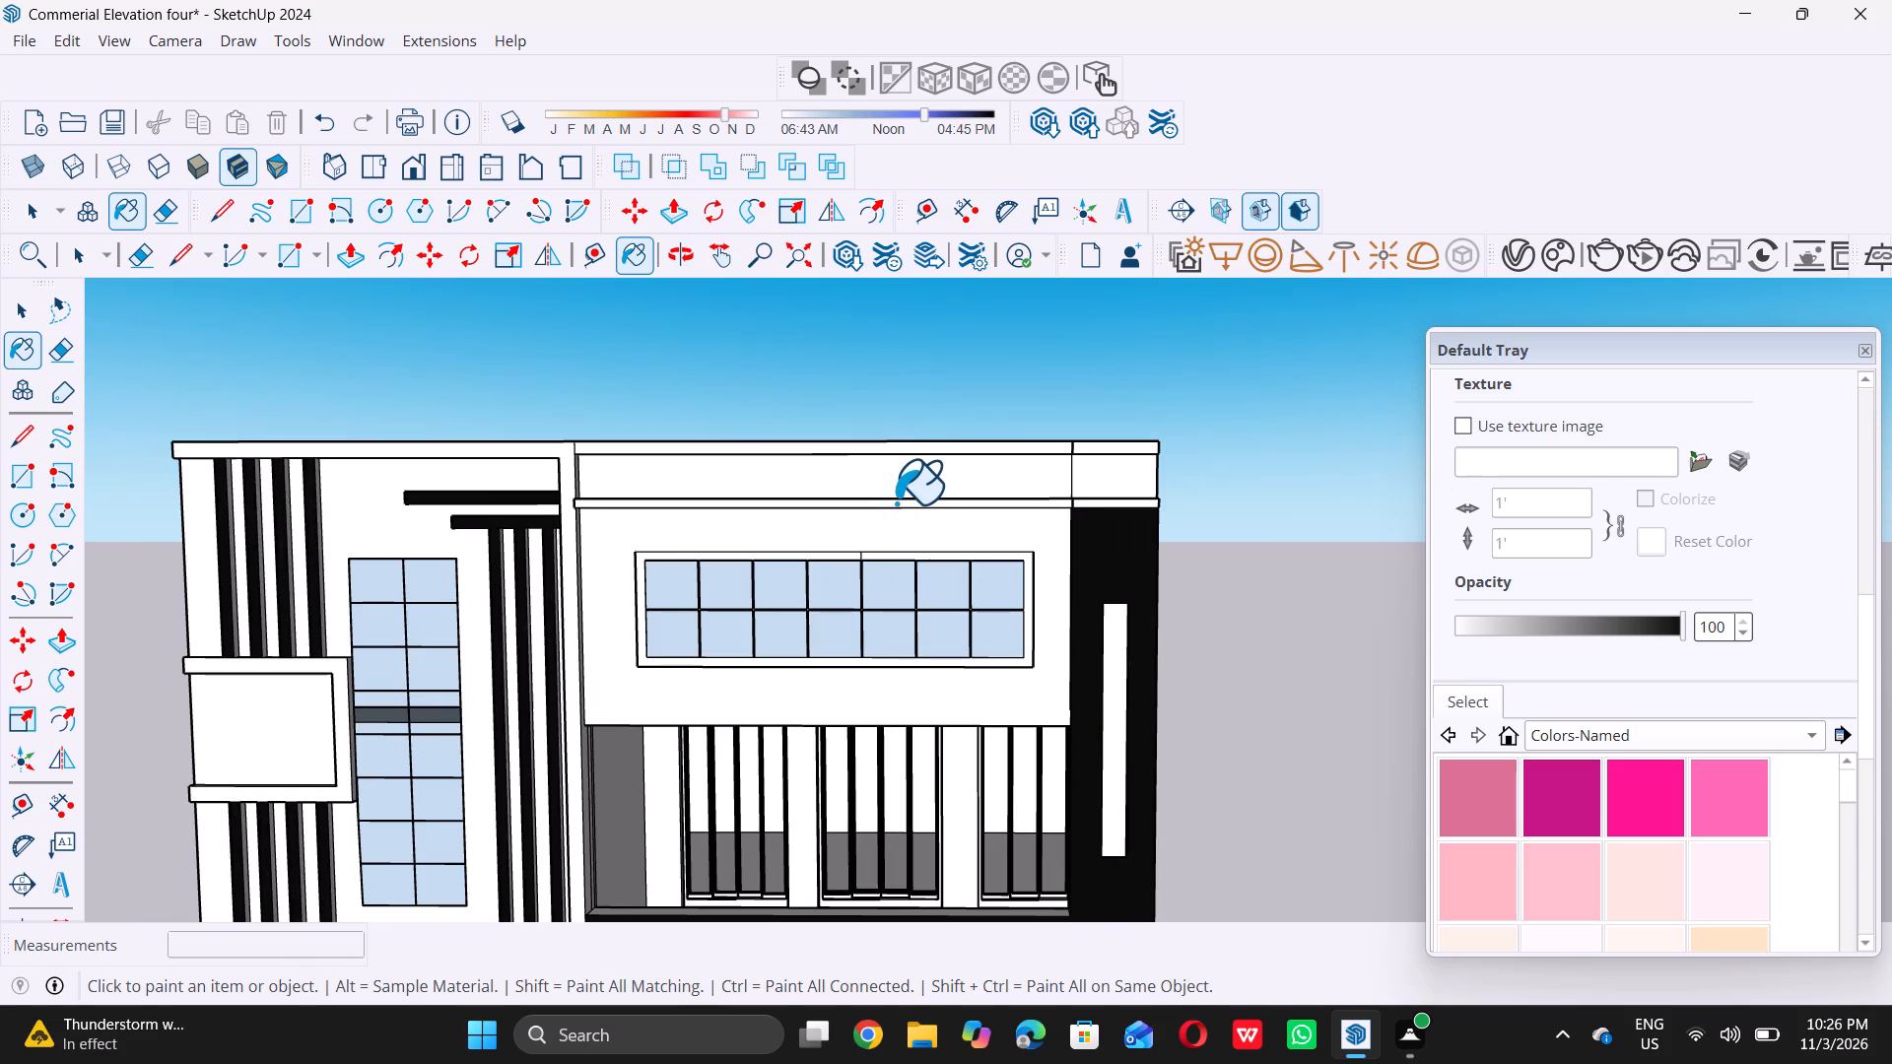
{"action": "scroll", "coordinate": [892, 507], "scroll_direction": "up", "scroll_amount": 3}
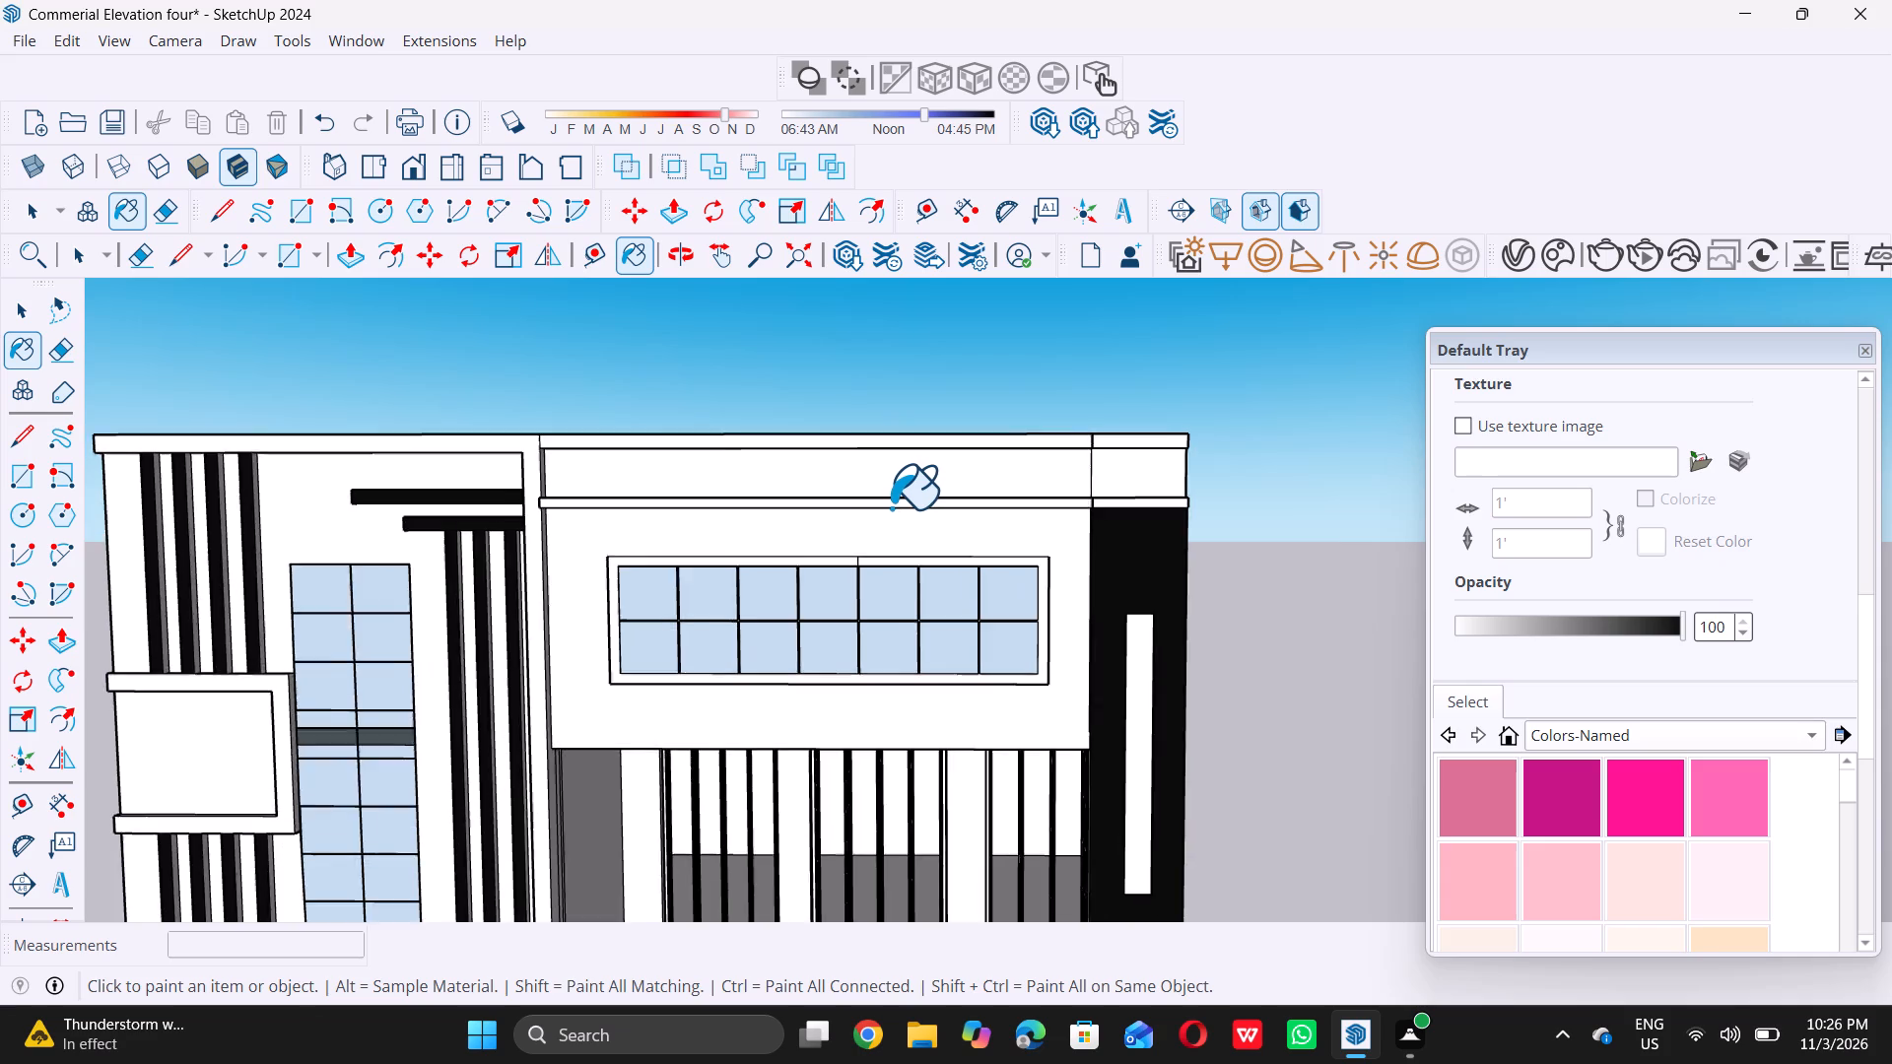
{"action": "scroll", "coordinate": [891, 507], "scroll_direction": "up", "scroll_amount": 8}
{"action": "left_click", "coordinate": [925, 497]}
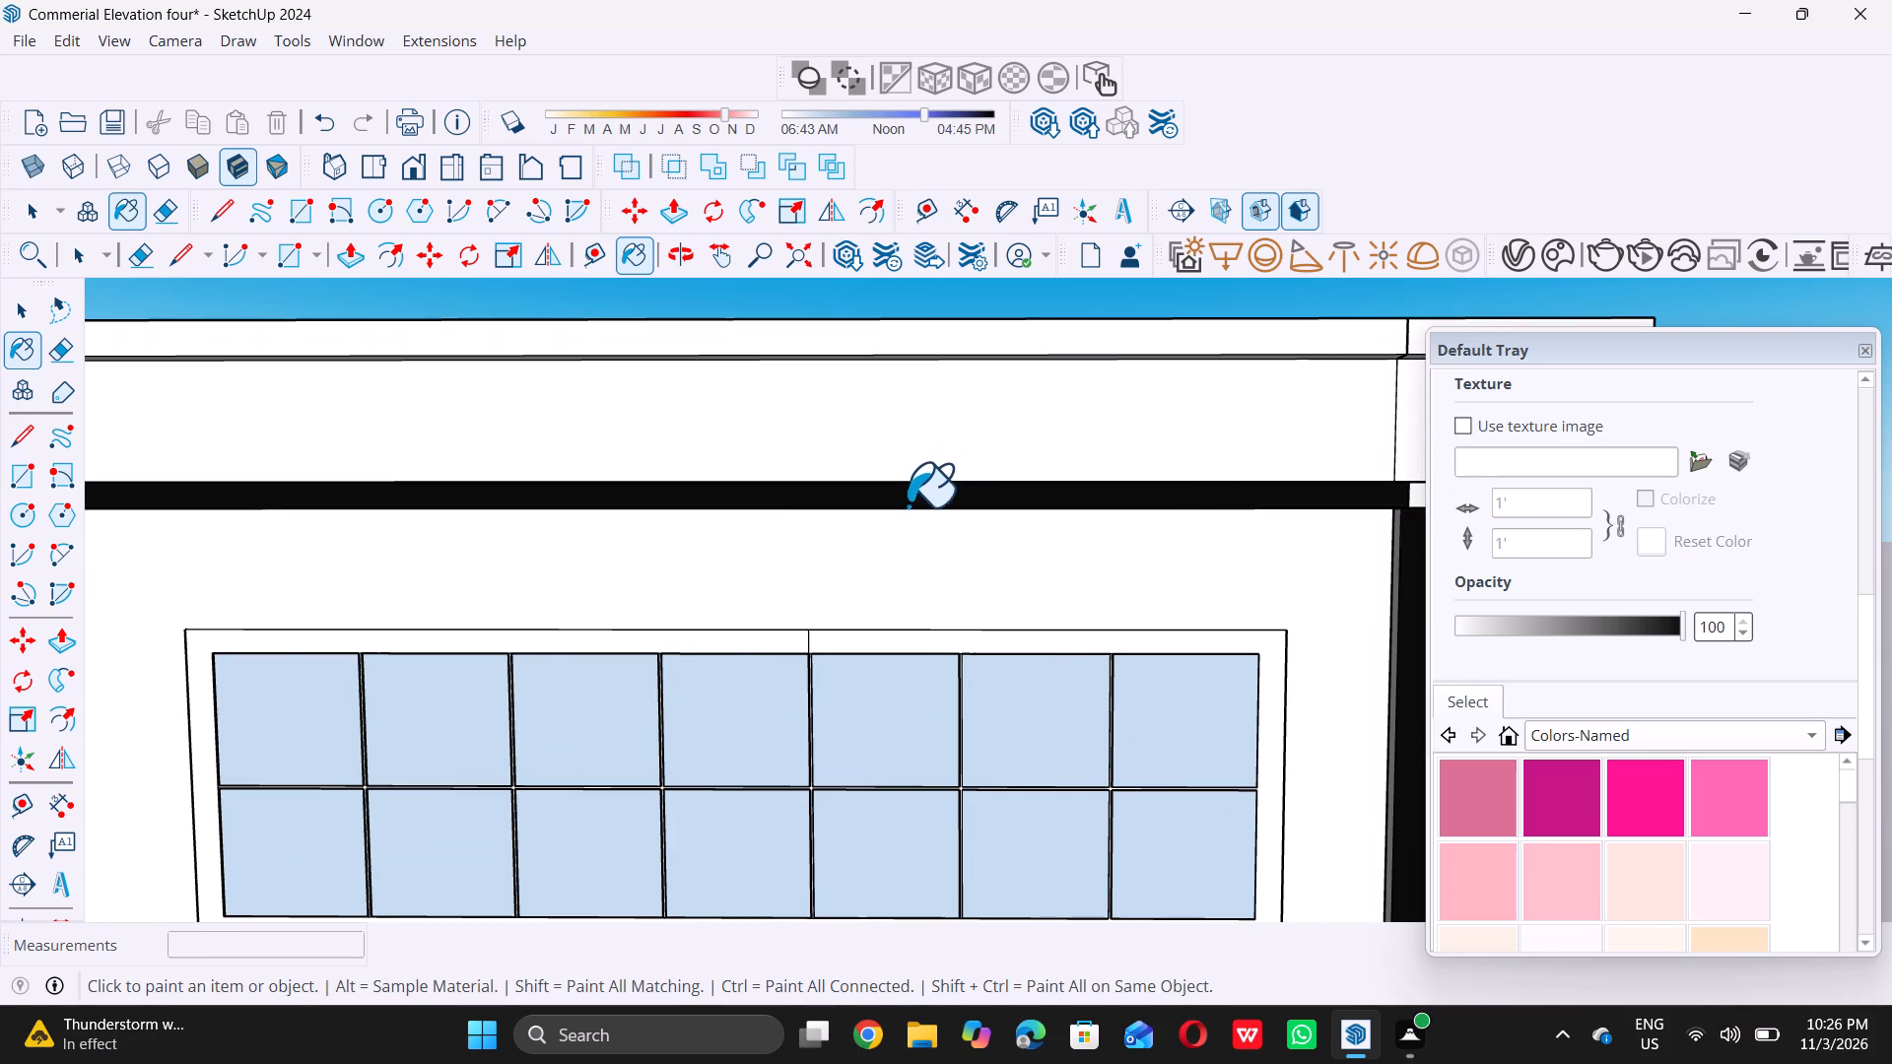
{"action": "scroll", "coordinate": [808, 528], "scroll_direction": "down", "scroll_amount": 7}
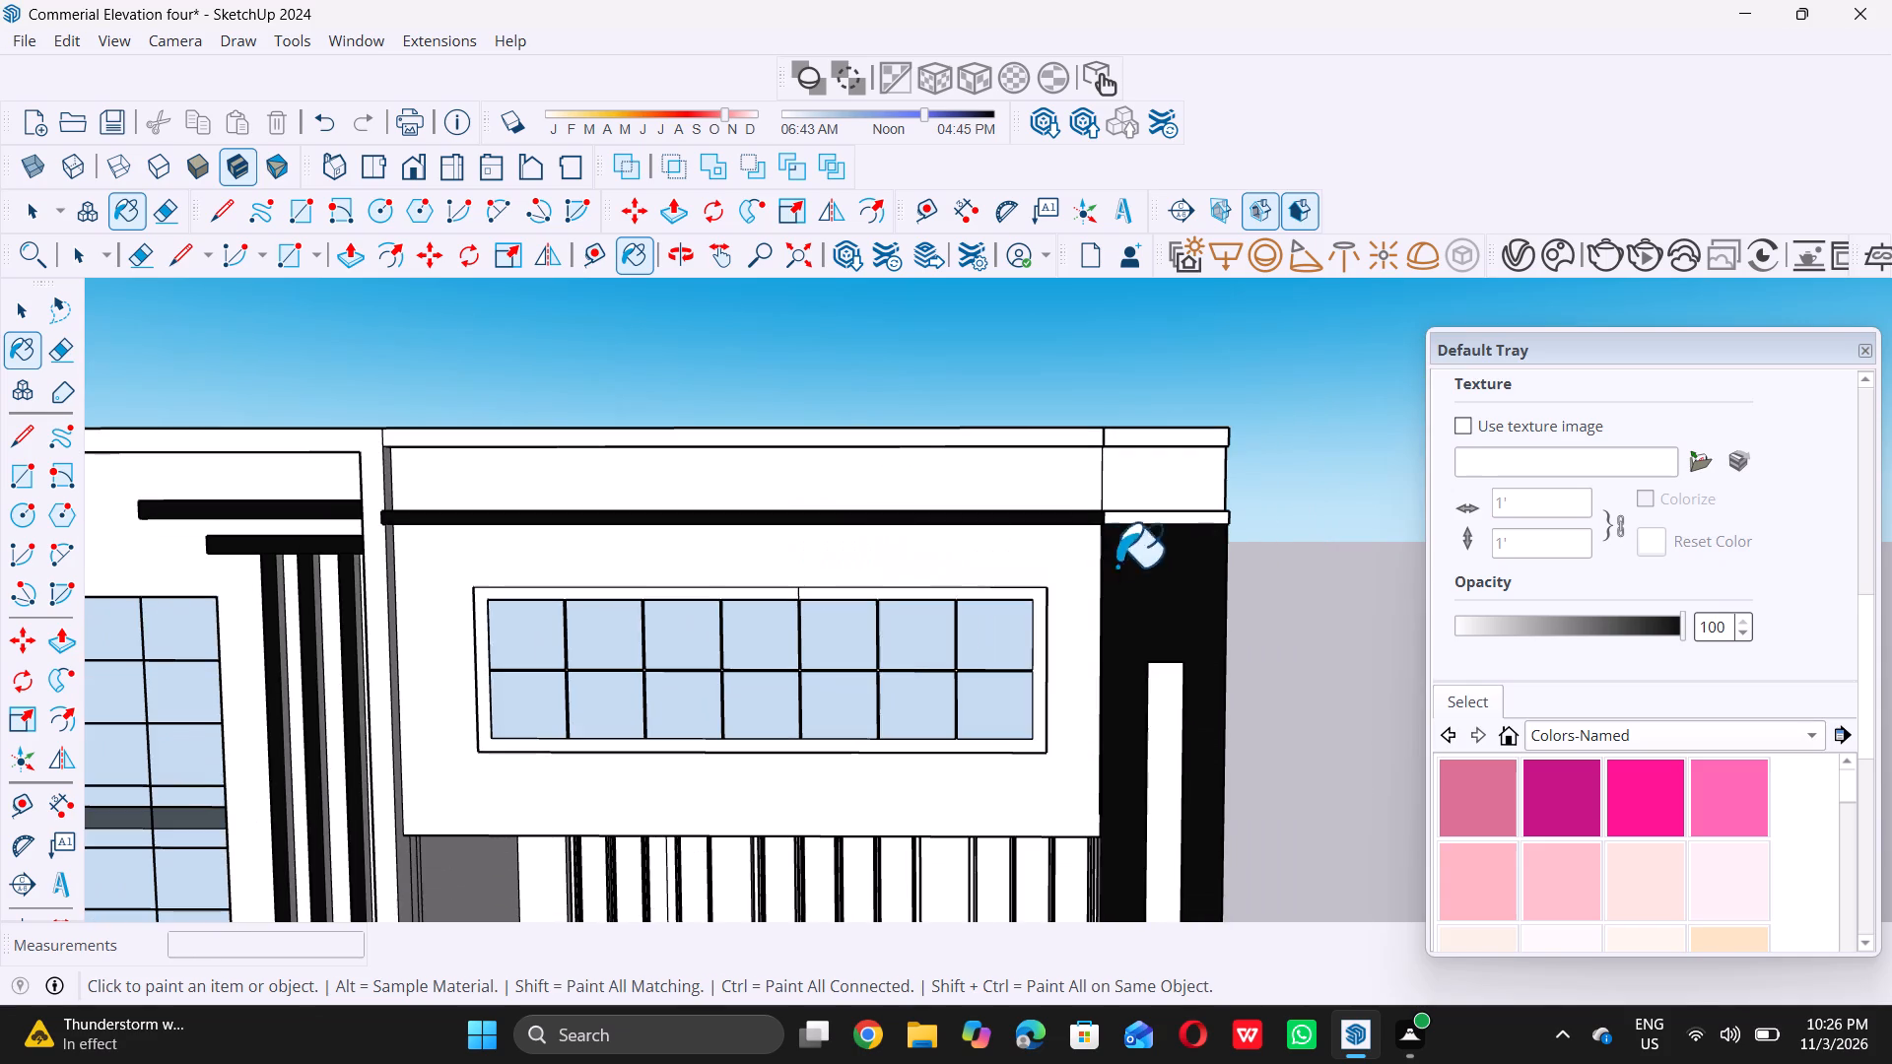
{"action": "scroll", "coordinate": [1166, 541], "scroll_direction": "up", "scroll_amount": 10}
{"action": "left_click", "coordinate": [1185, 501]}
{"action": "scroll", "coordinate": [1181, 522], "scroll_direction": "down", "scroll_amount": 9}
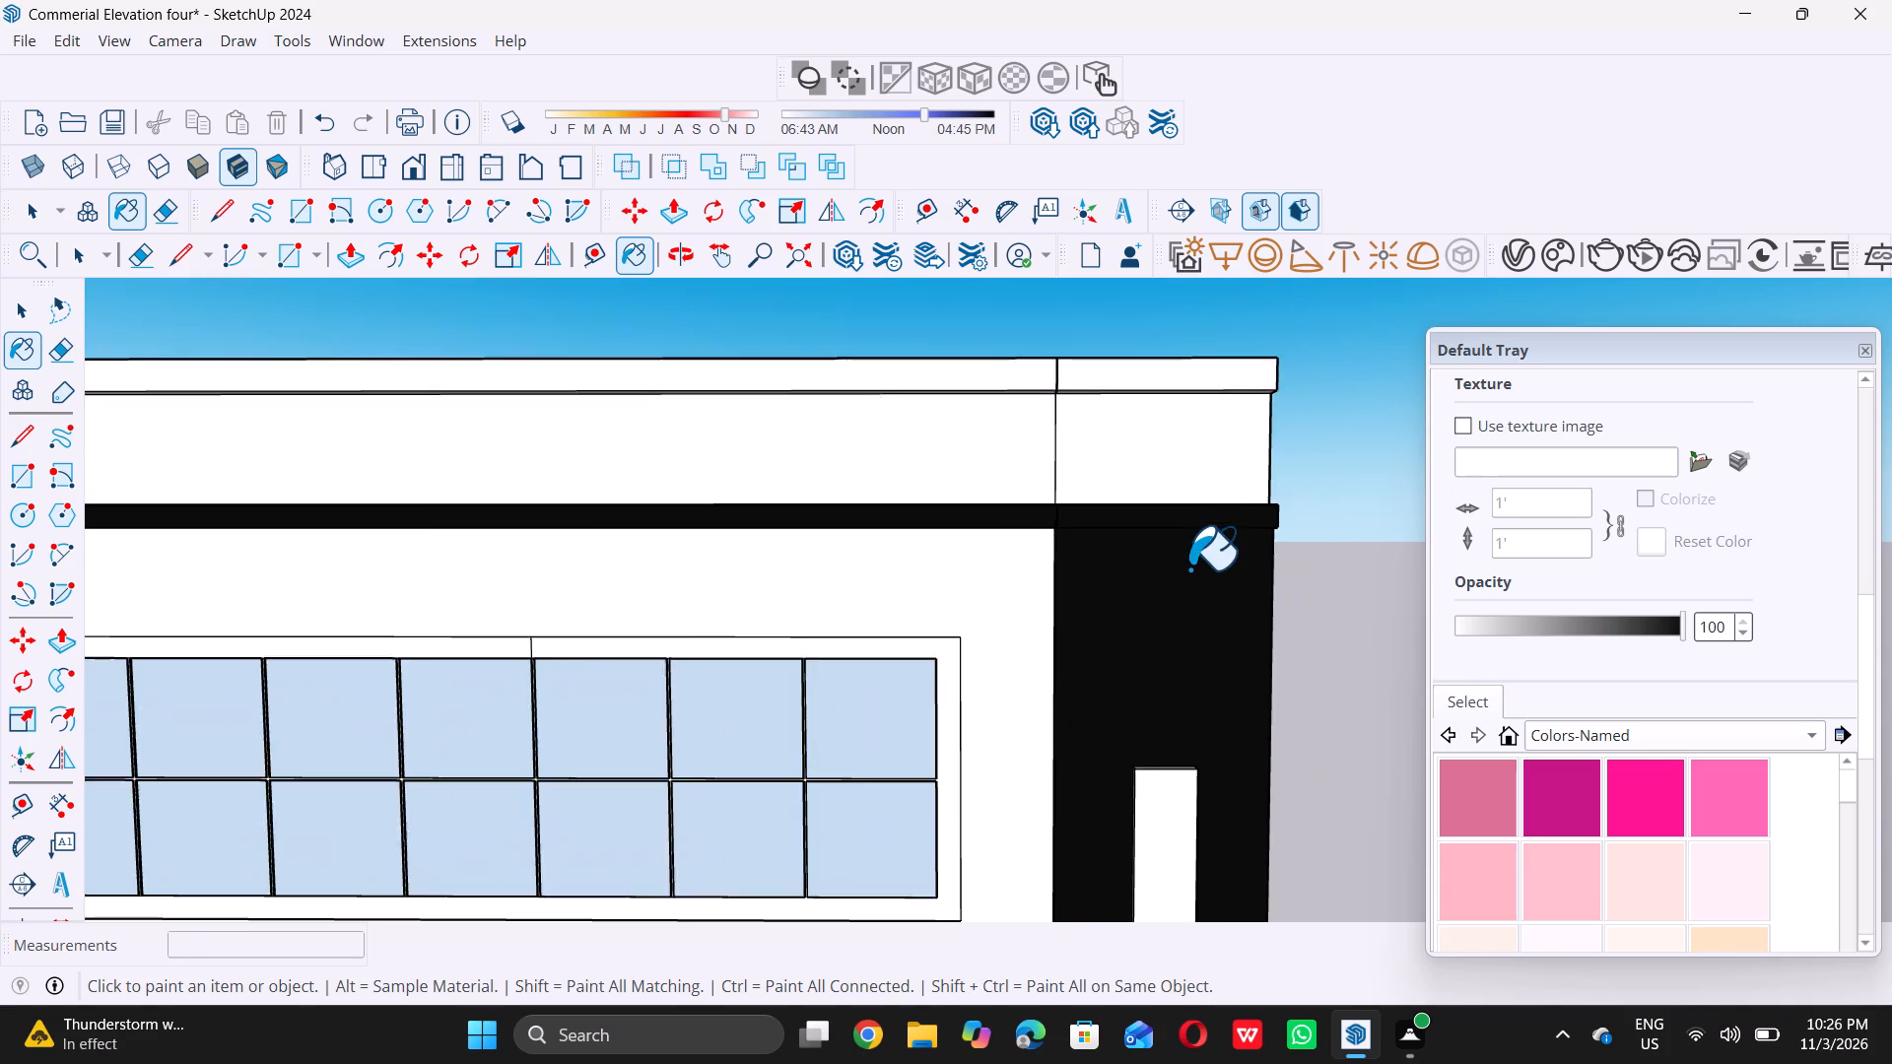
Paint both segments of the coping strip along the top of the right bay's parapet with the darkened 0135_DarkGray.
{"action": "scroll", "coordinate": [1121, 457], "scroll_direction": "up", "scroll_amount": 6}
{"action": "double_click", "coordinate": [1151, 423]}
{"action": "left_click", "coordinate": [1013, 439]}
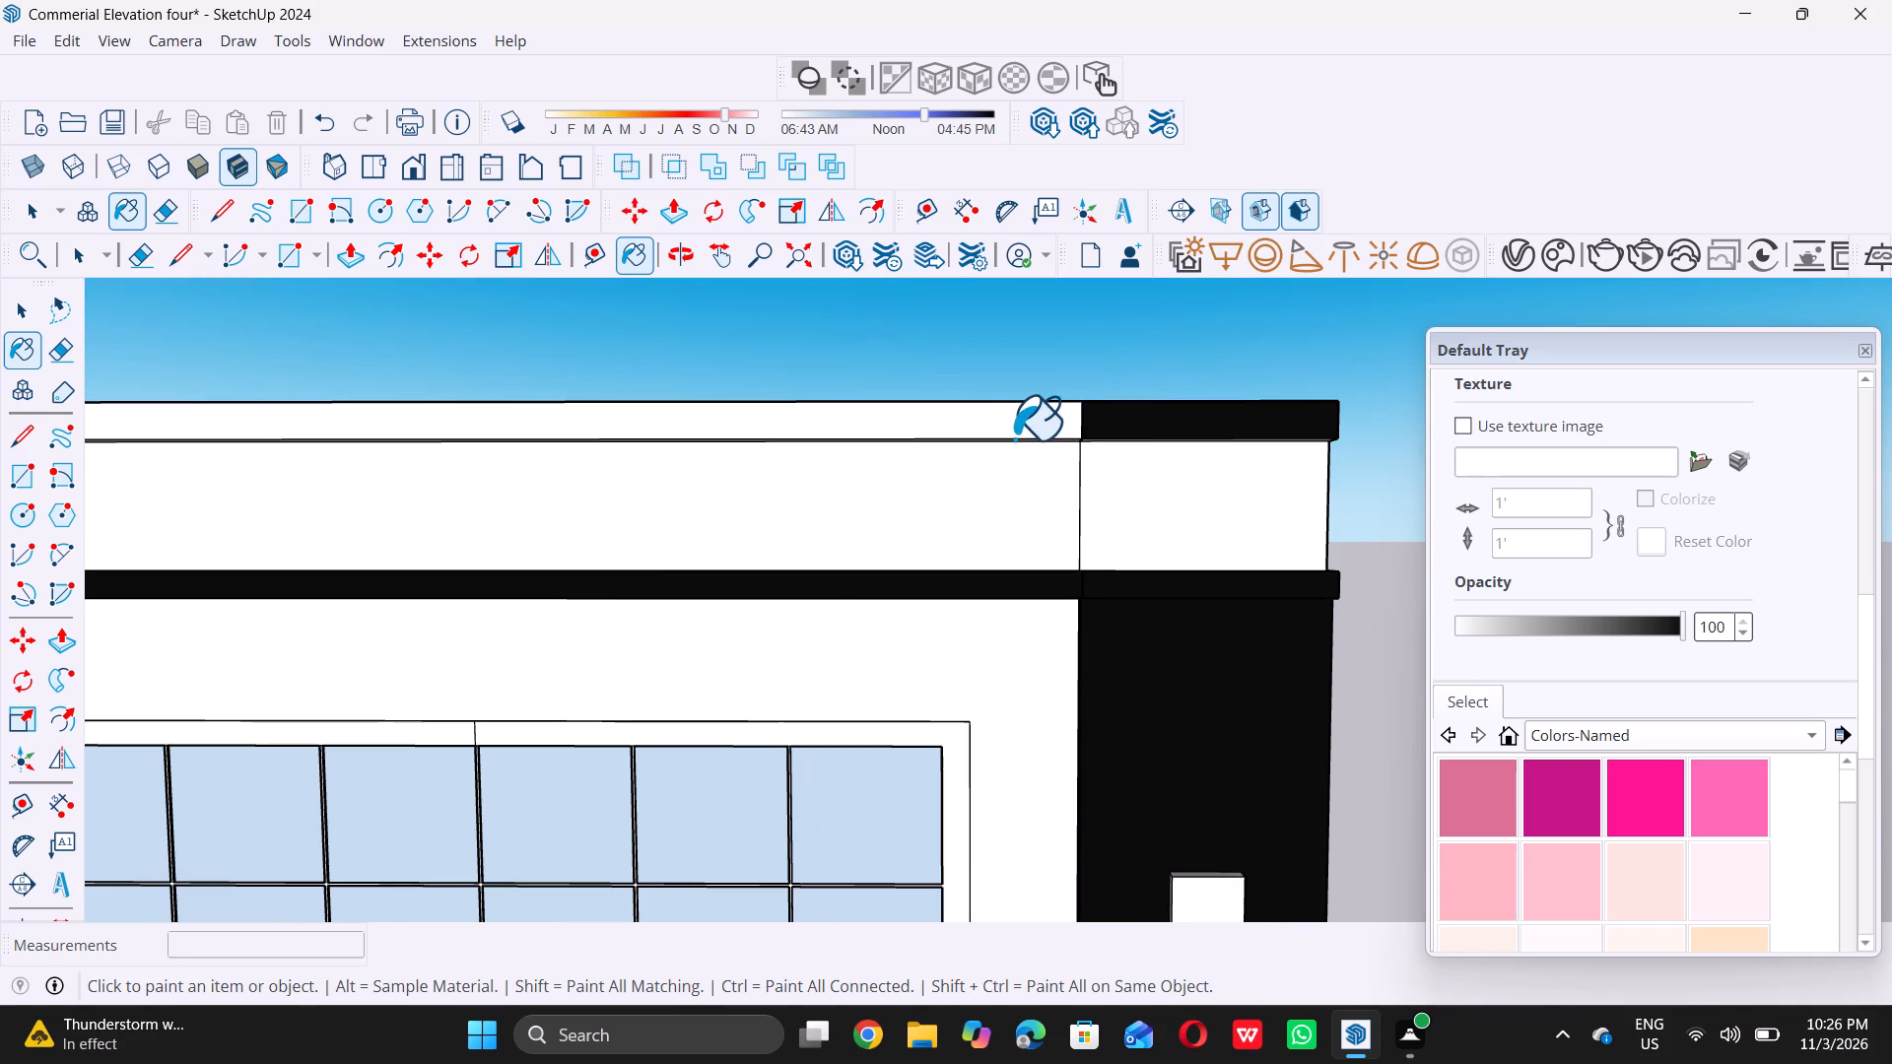
{"action": "triple_click", "coordinate": [1042, 419]}
{"action": "left_click", "coordinate": [1044, 417]}
{"action": "scroll", "coordinate": [1125, 502], "scroll_direction": "down", "scroll_amount": 11}
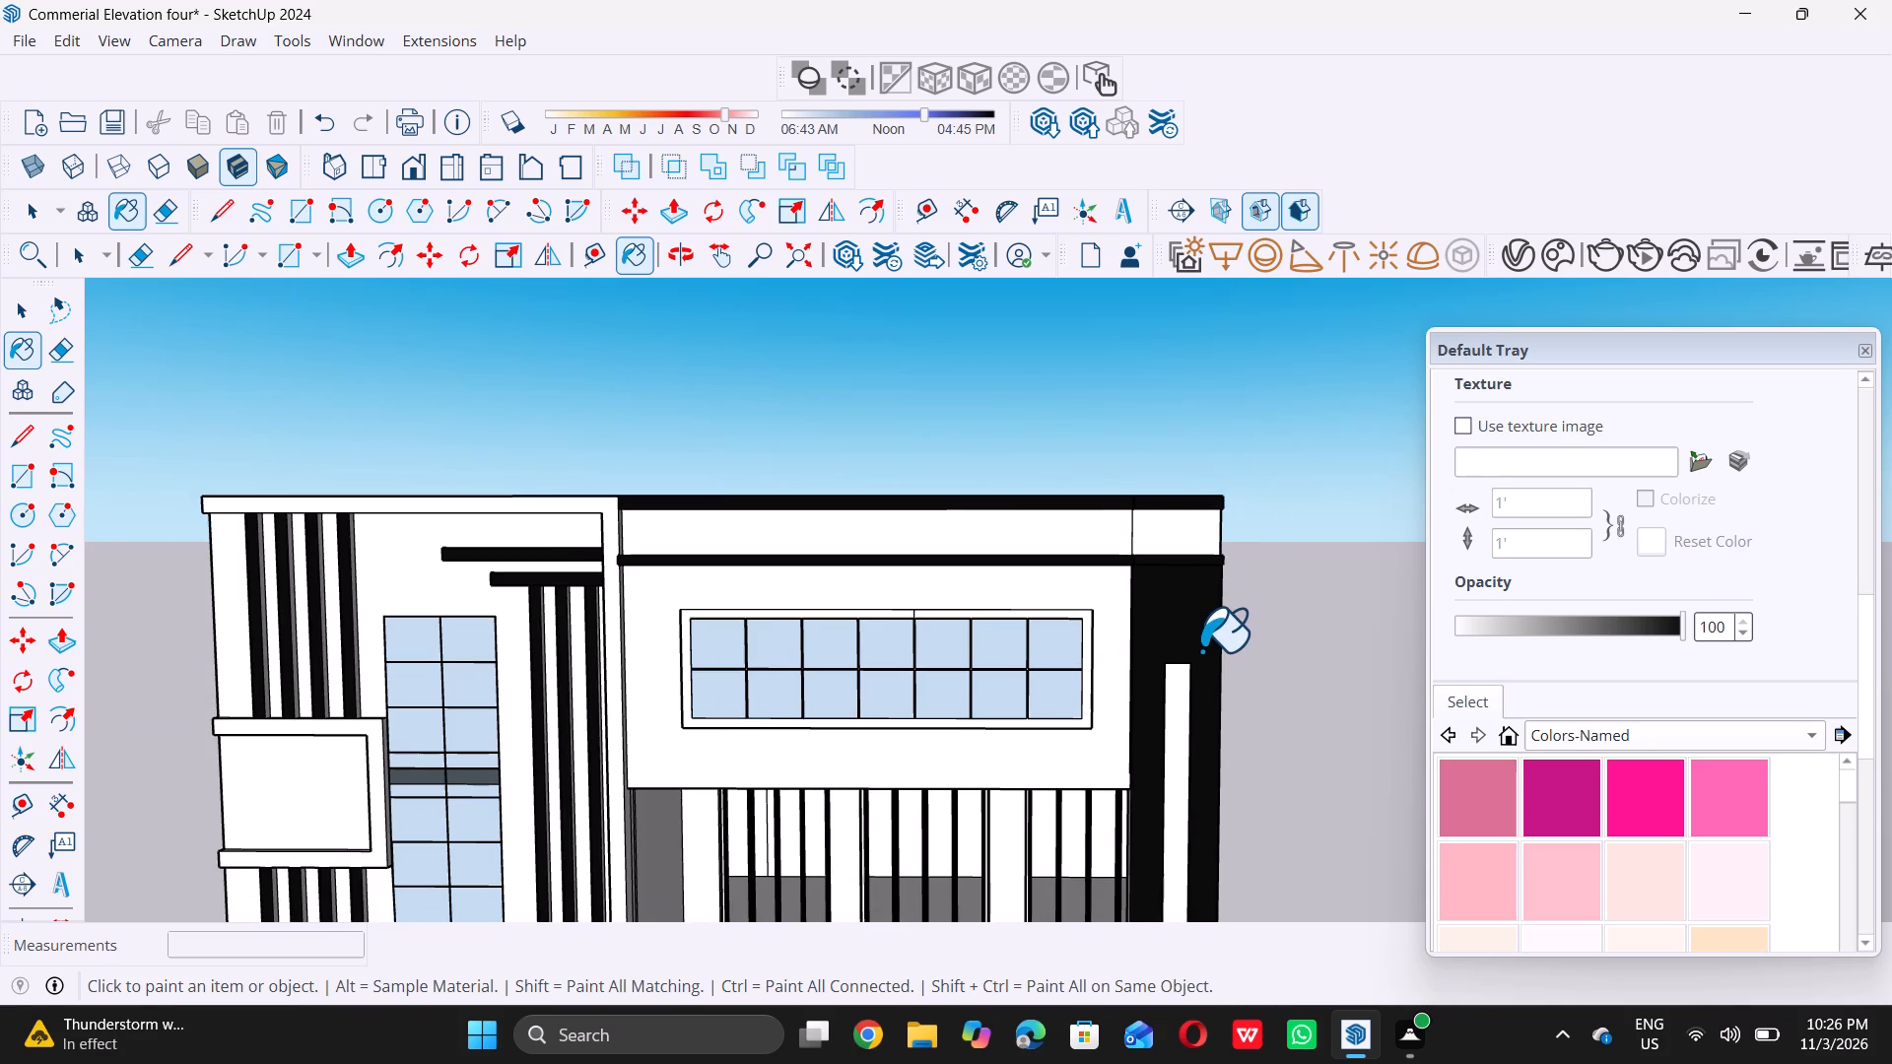
Finish painting and examine the whole facade from several angles to check the dark finish.
{"action": "scroll", "coordinate": [1201, 650], "scroll_direction": "down", "scroll_amount": 11}
{"action": "scroll", "coordinate": [1148, 511], "scroll_direction": "down", "scroll_amount": 3}
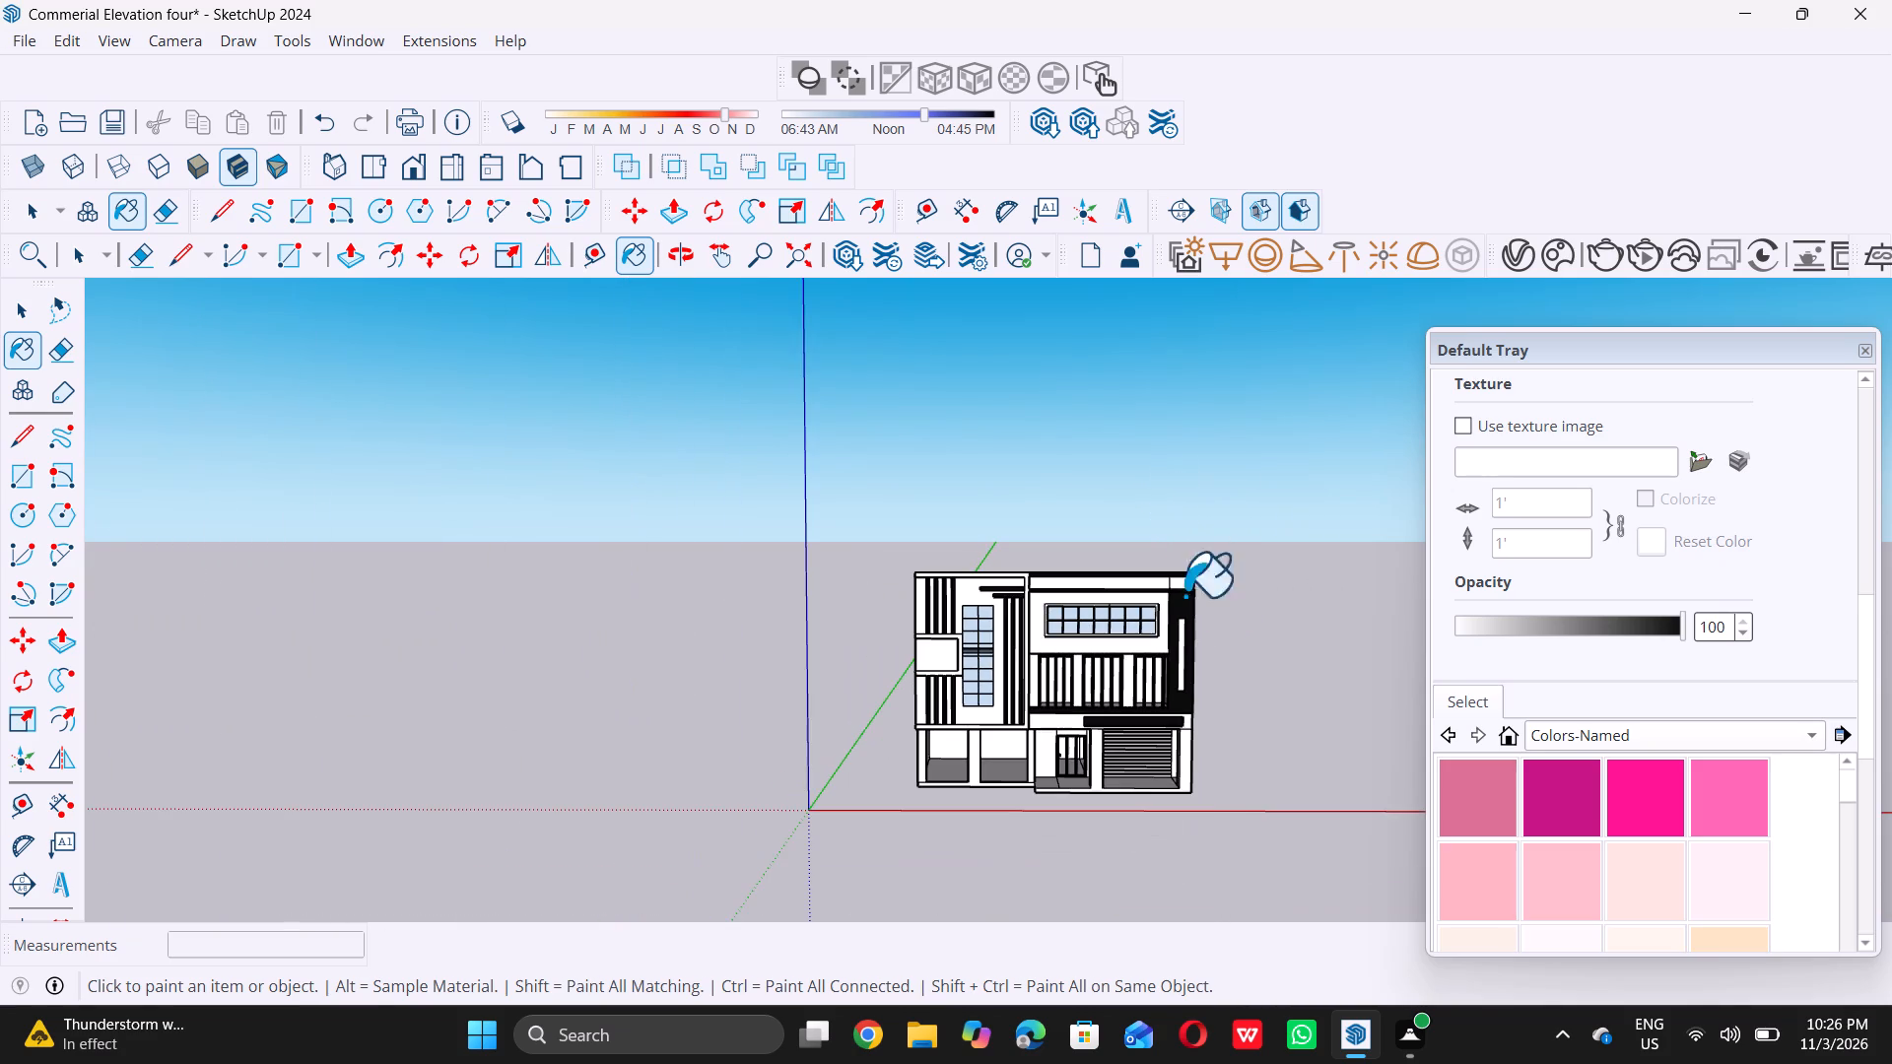
{"action": "middle_click_drag", "start_coordinate": [1248, 795], "coordinate": [1204, 775]}
{"action": "scroll", "coordinate": [1223, 764], "scroll_direction": "up", "scroll_amount": 6}
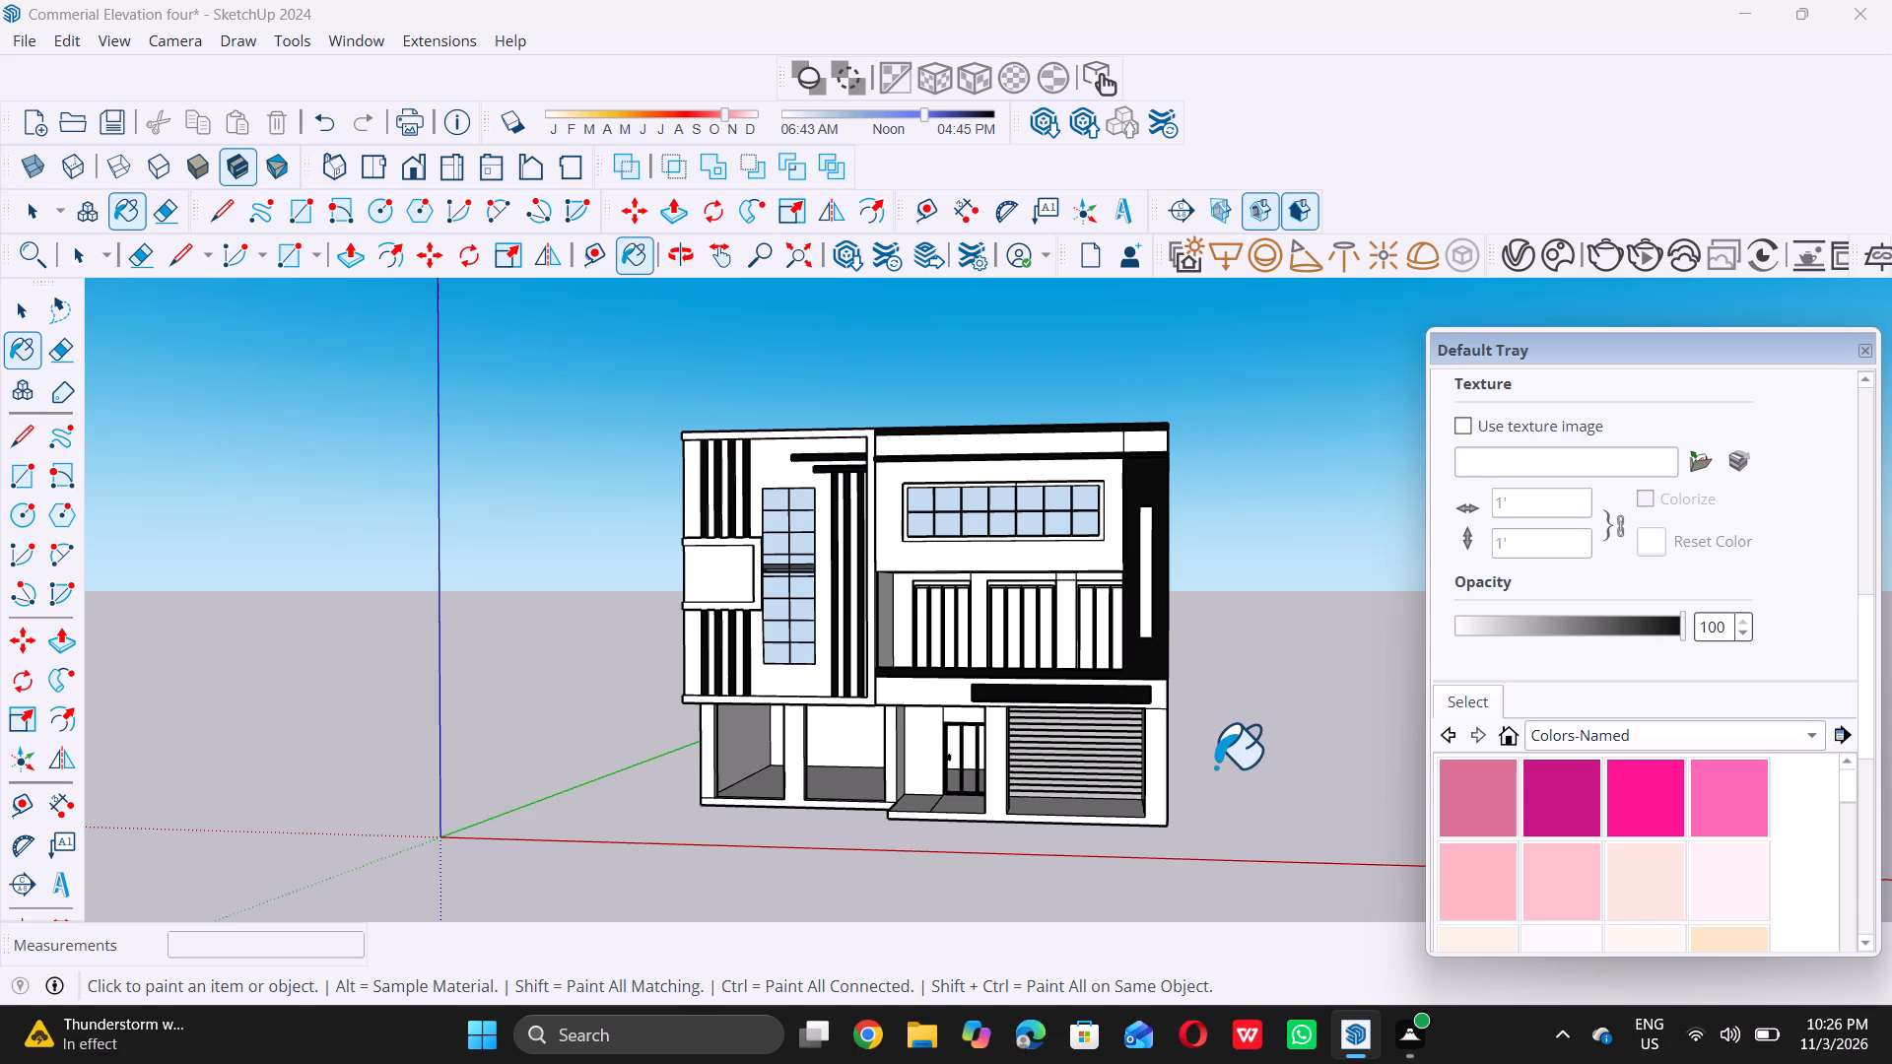
{"action": "key", "text": "space"}
{"action": "scroll", "coordinate": [1231, 731], "scroll_direction": "down", "scroll_amount": 5}
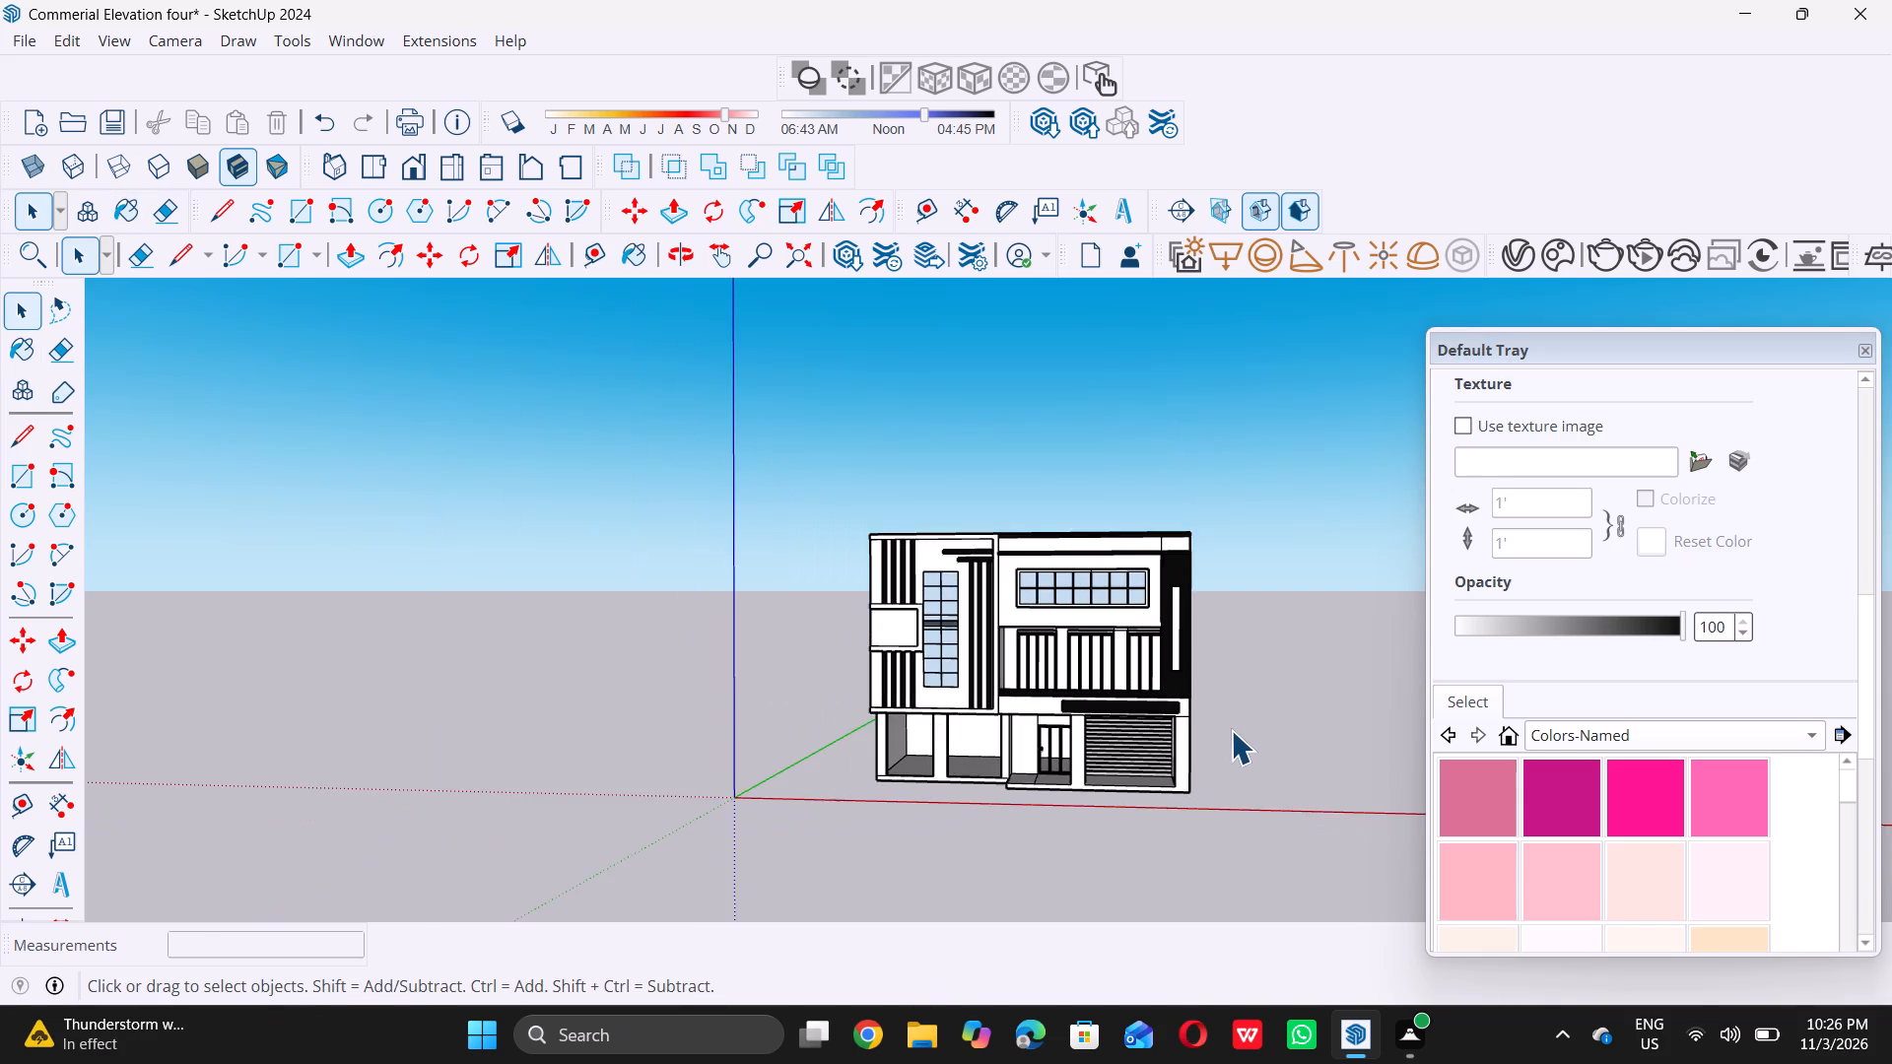
{"action": "scroll", "coordinate": [1230, 729], "scroll_direction": "down", "scroll_amount": 4}
{"action": "middle_click_drag", "start_coordinate": [989, 795], "coordinate": [1159, 845]}
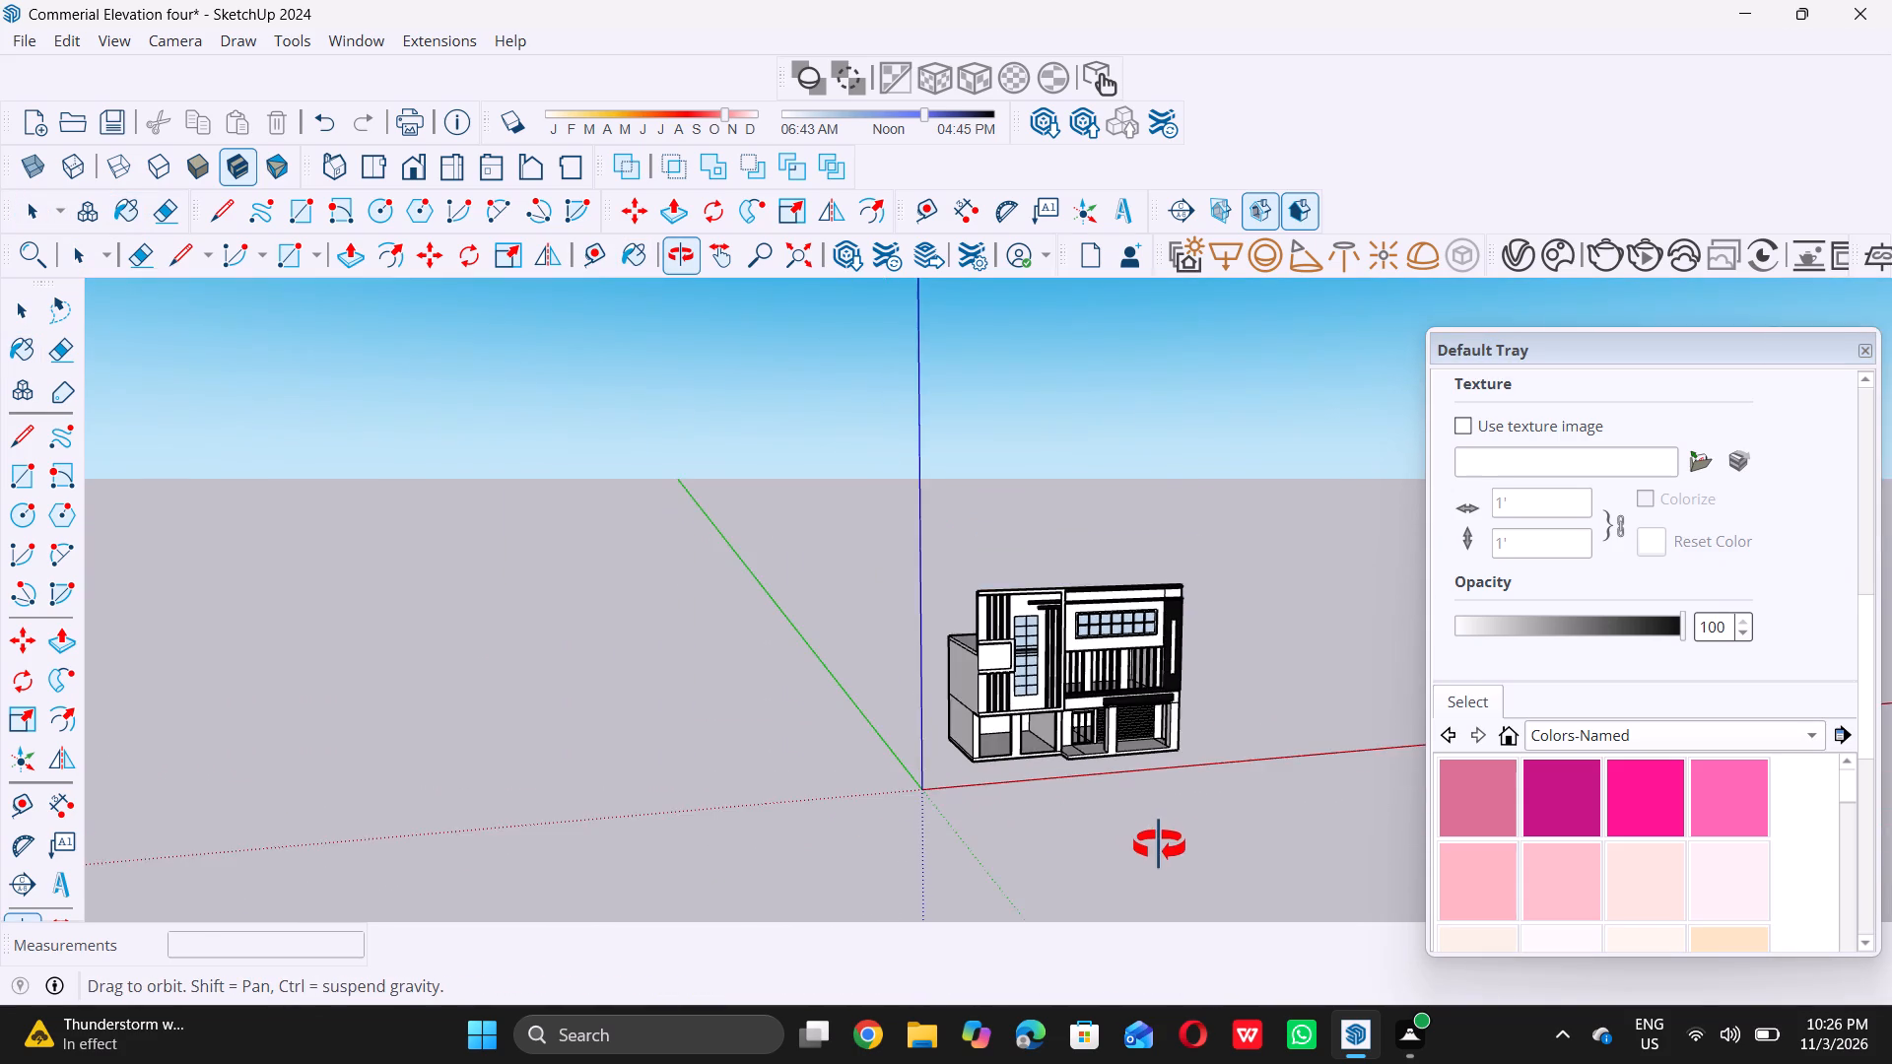
{"action": "middle_click_drag", "start_coordinate": [1159, 845], "coordinate": [1187, 855]}
{"action": "scroll", "coordinate": [1181, 780], "scroll_direction": "up", "scroll_amount": 6}
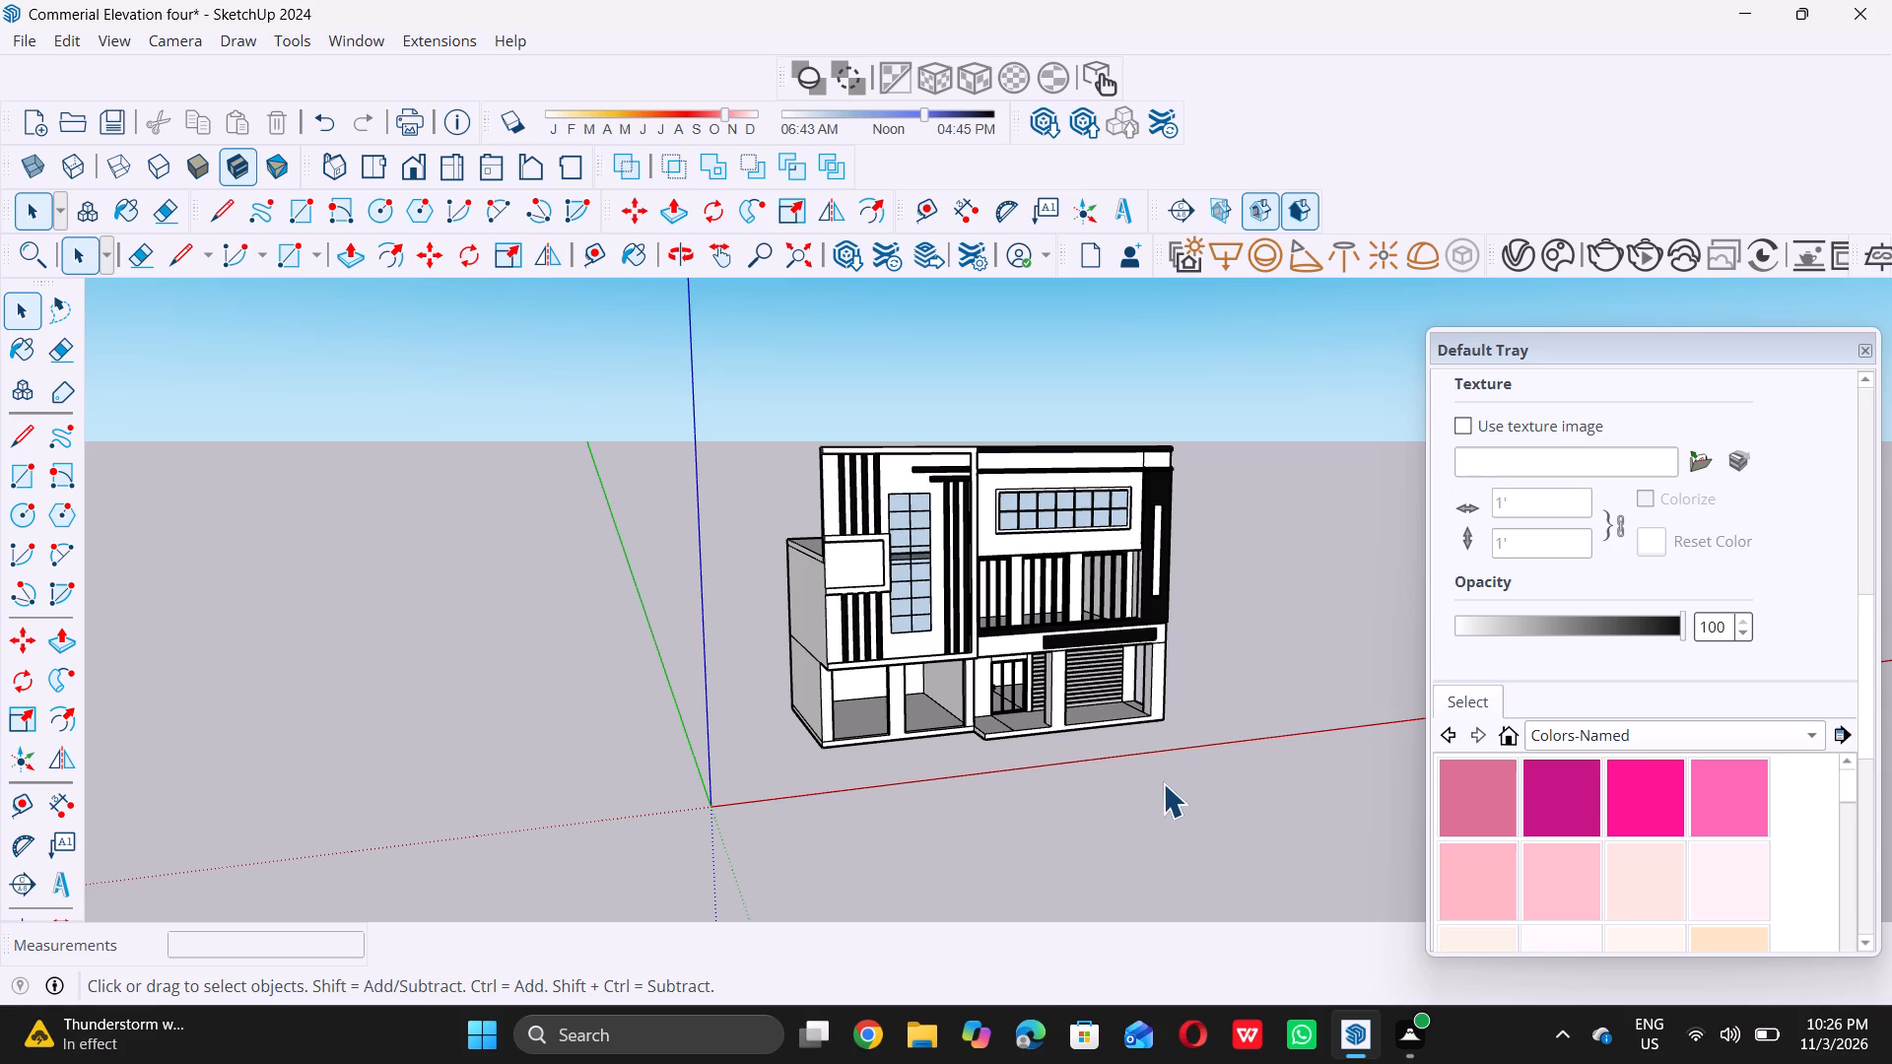
{"action": "middle_click_drag", "start_coordinate": [1074, 781], "coordinate": [889, 734]}
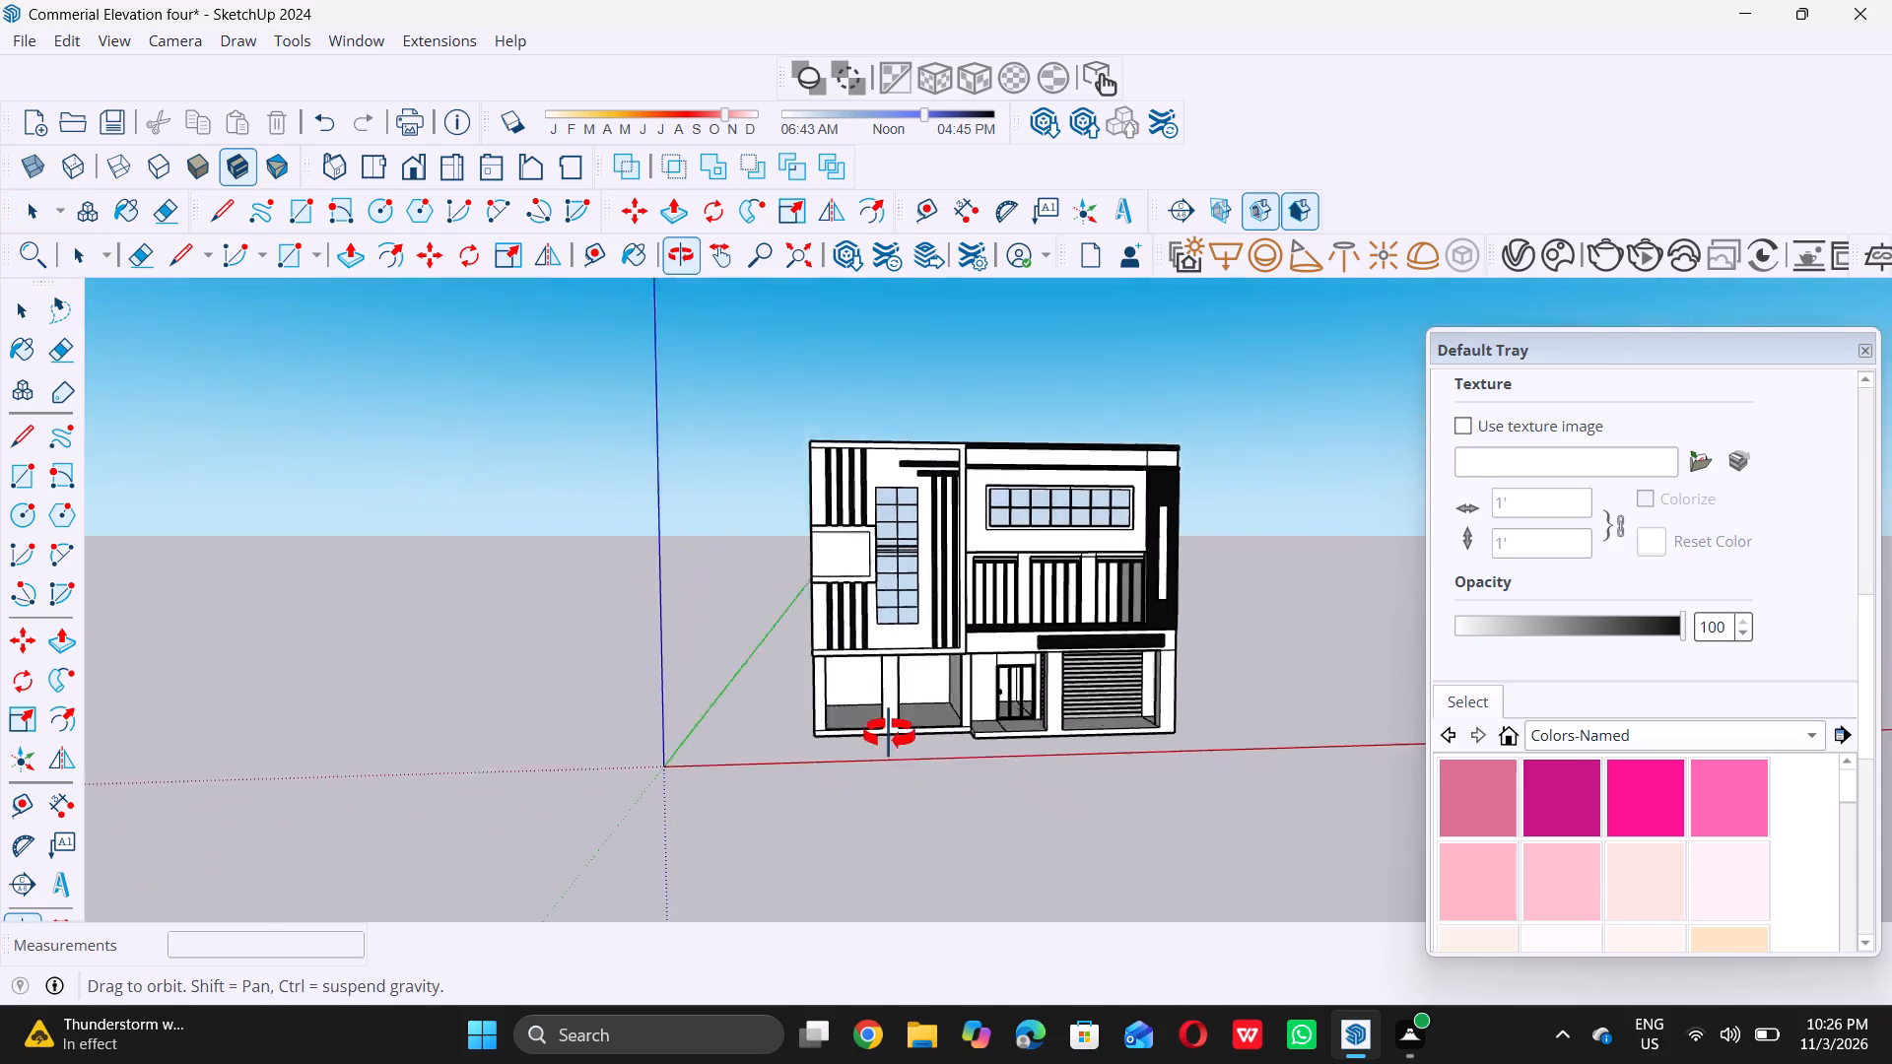
{"action": "middle_click_drag", "start_coordinate": [889, 734], "coordinate": [887, 734]}
{"action": "scroll", "coordinate": [1121, 406], "scroll_direction": "up", "scroll_amount": 5}
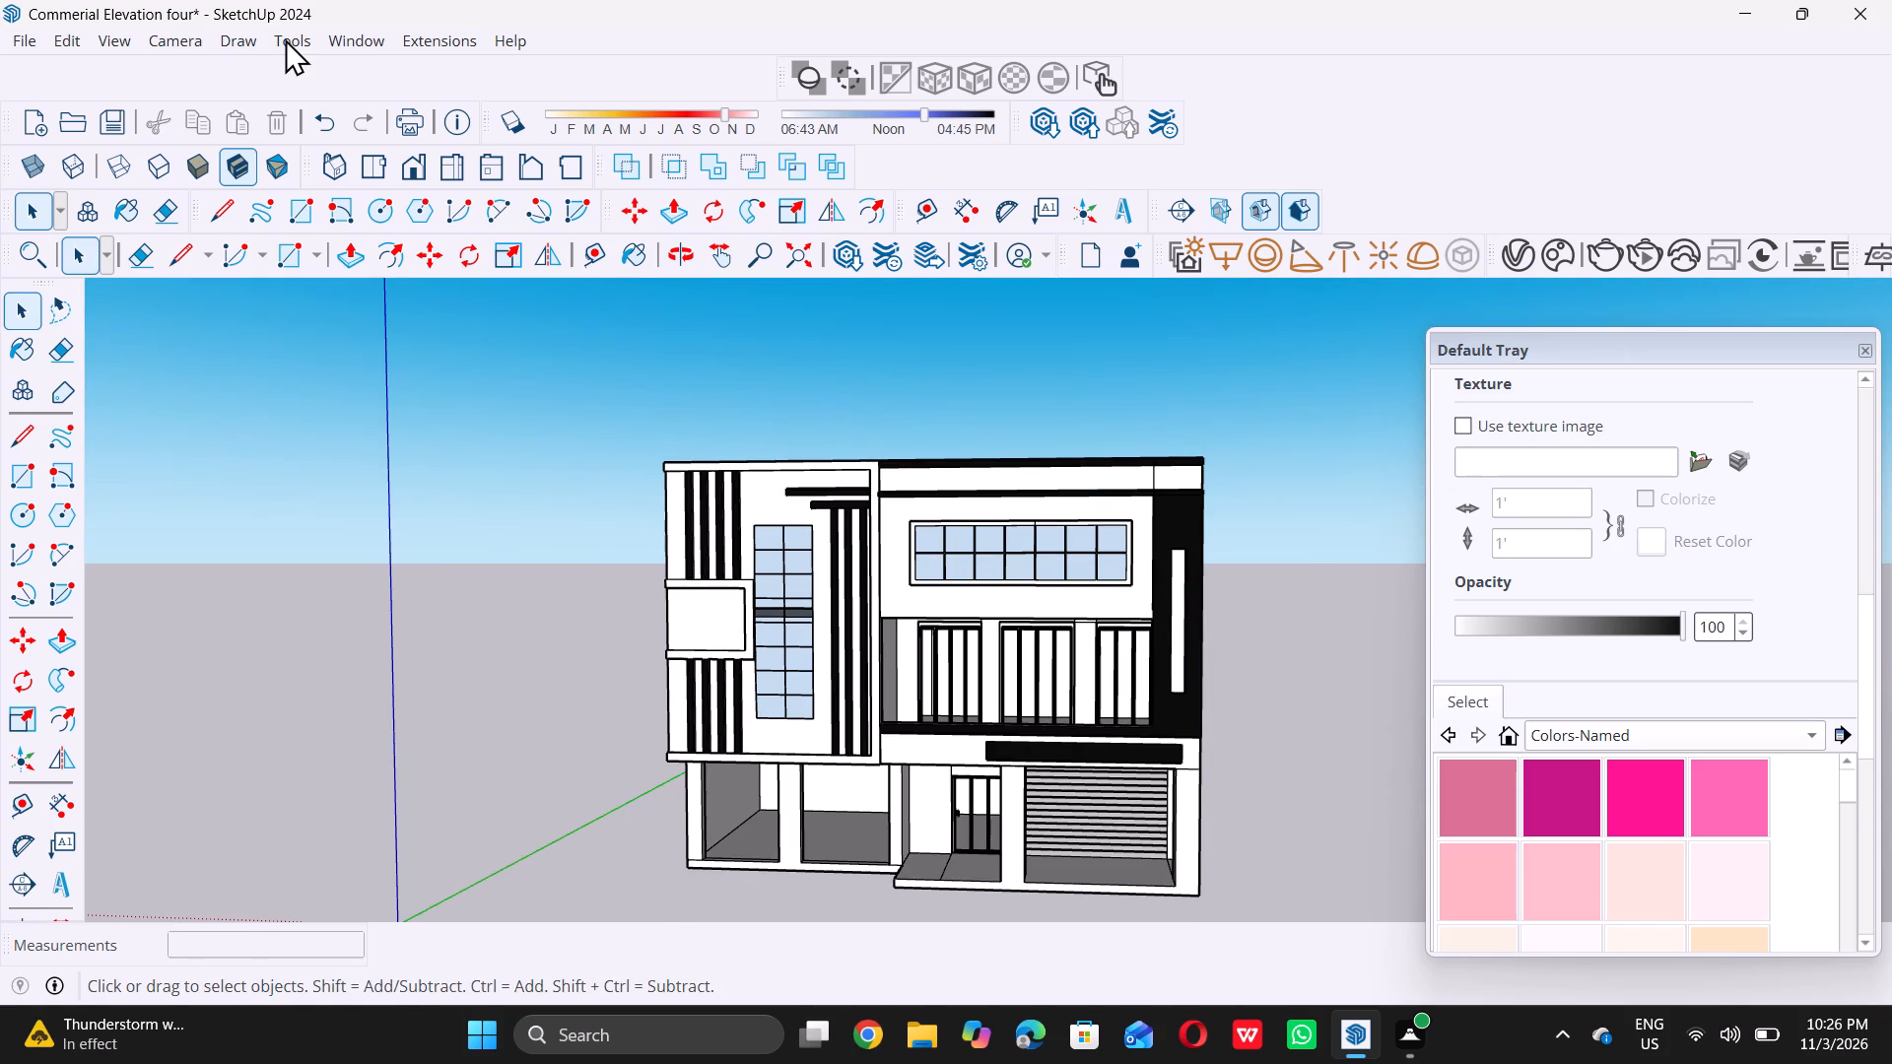
Create 3D text reading NAKSHA MART.
{"action": "left_click", "coordinate": [288, 35]}
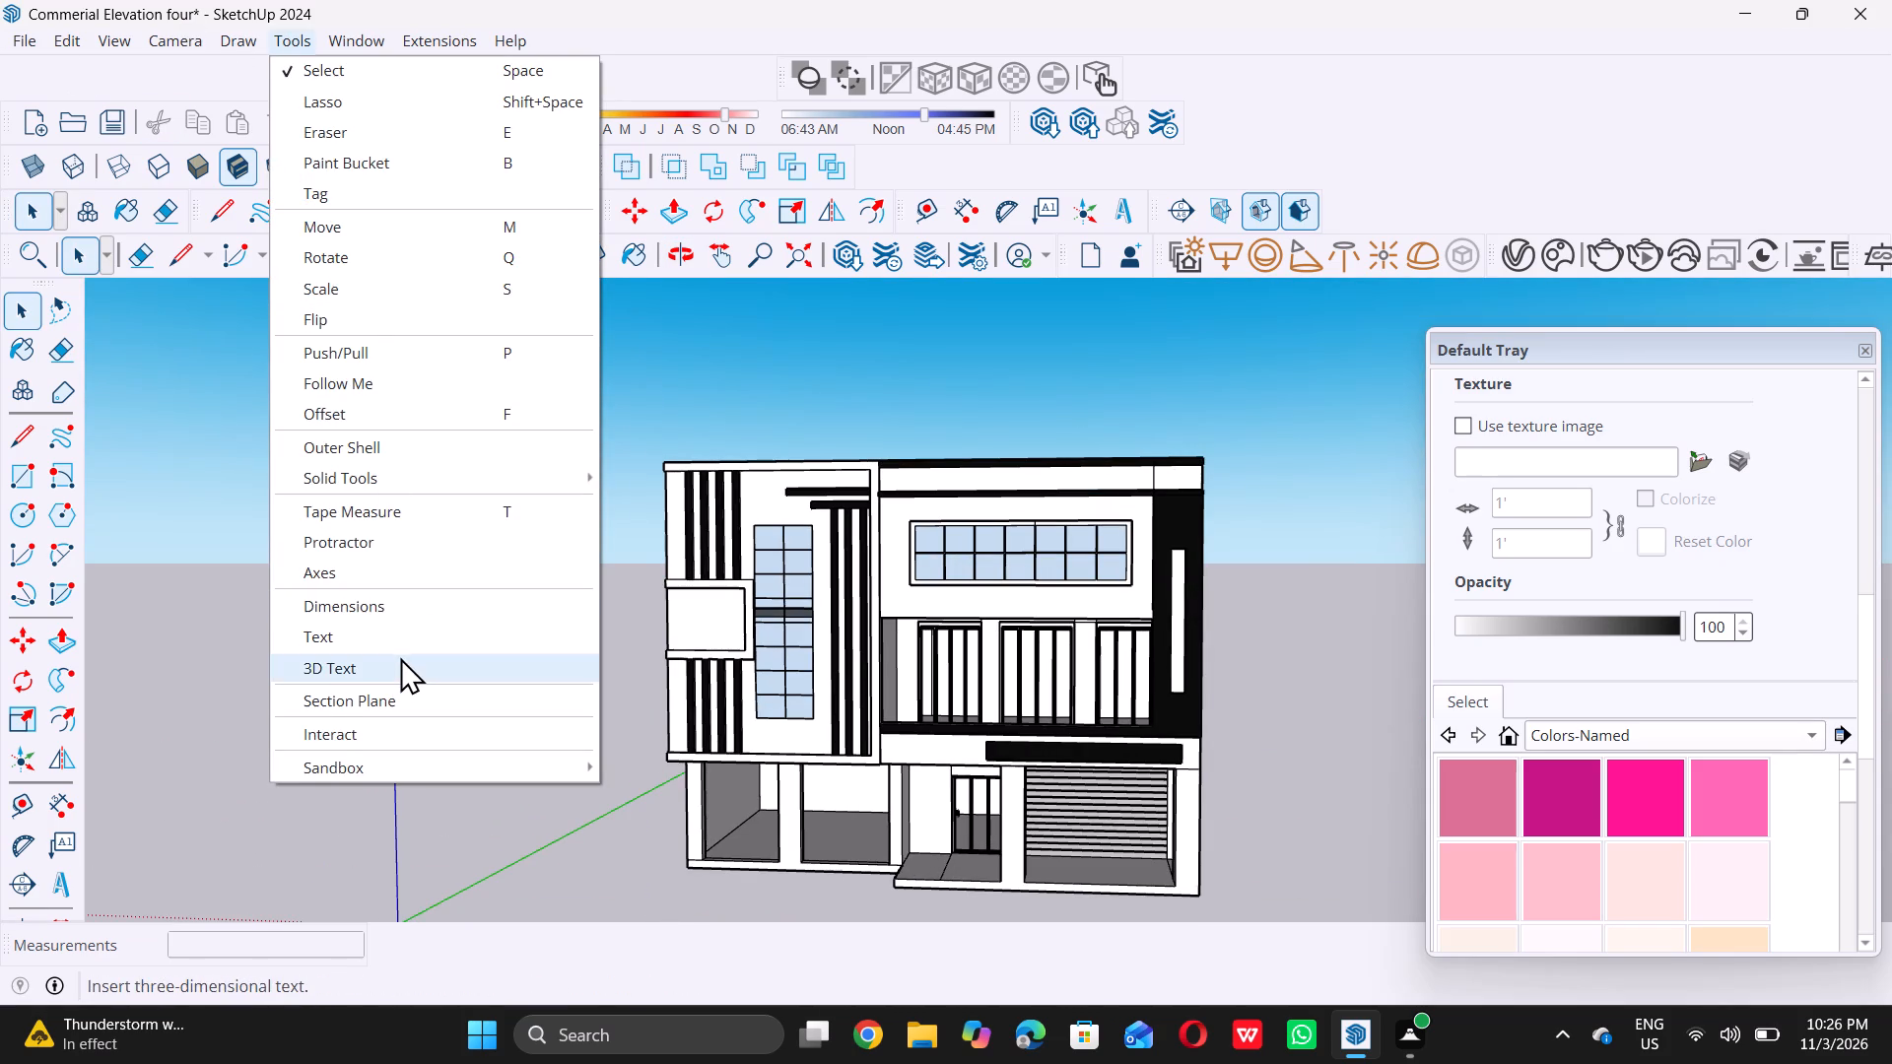
{"action": "left_click", "coordinate": [400, 657]}
{"action": "left_click", "coordinate": [826, 336]}
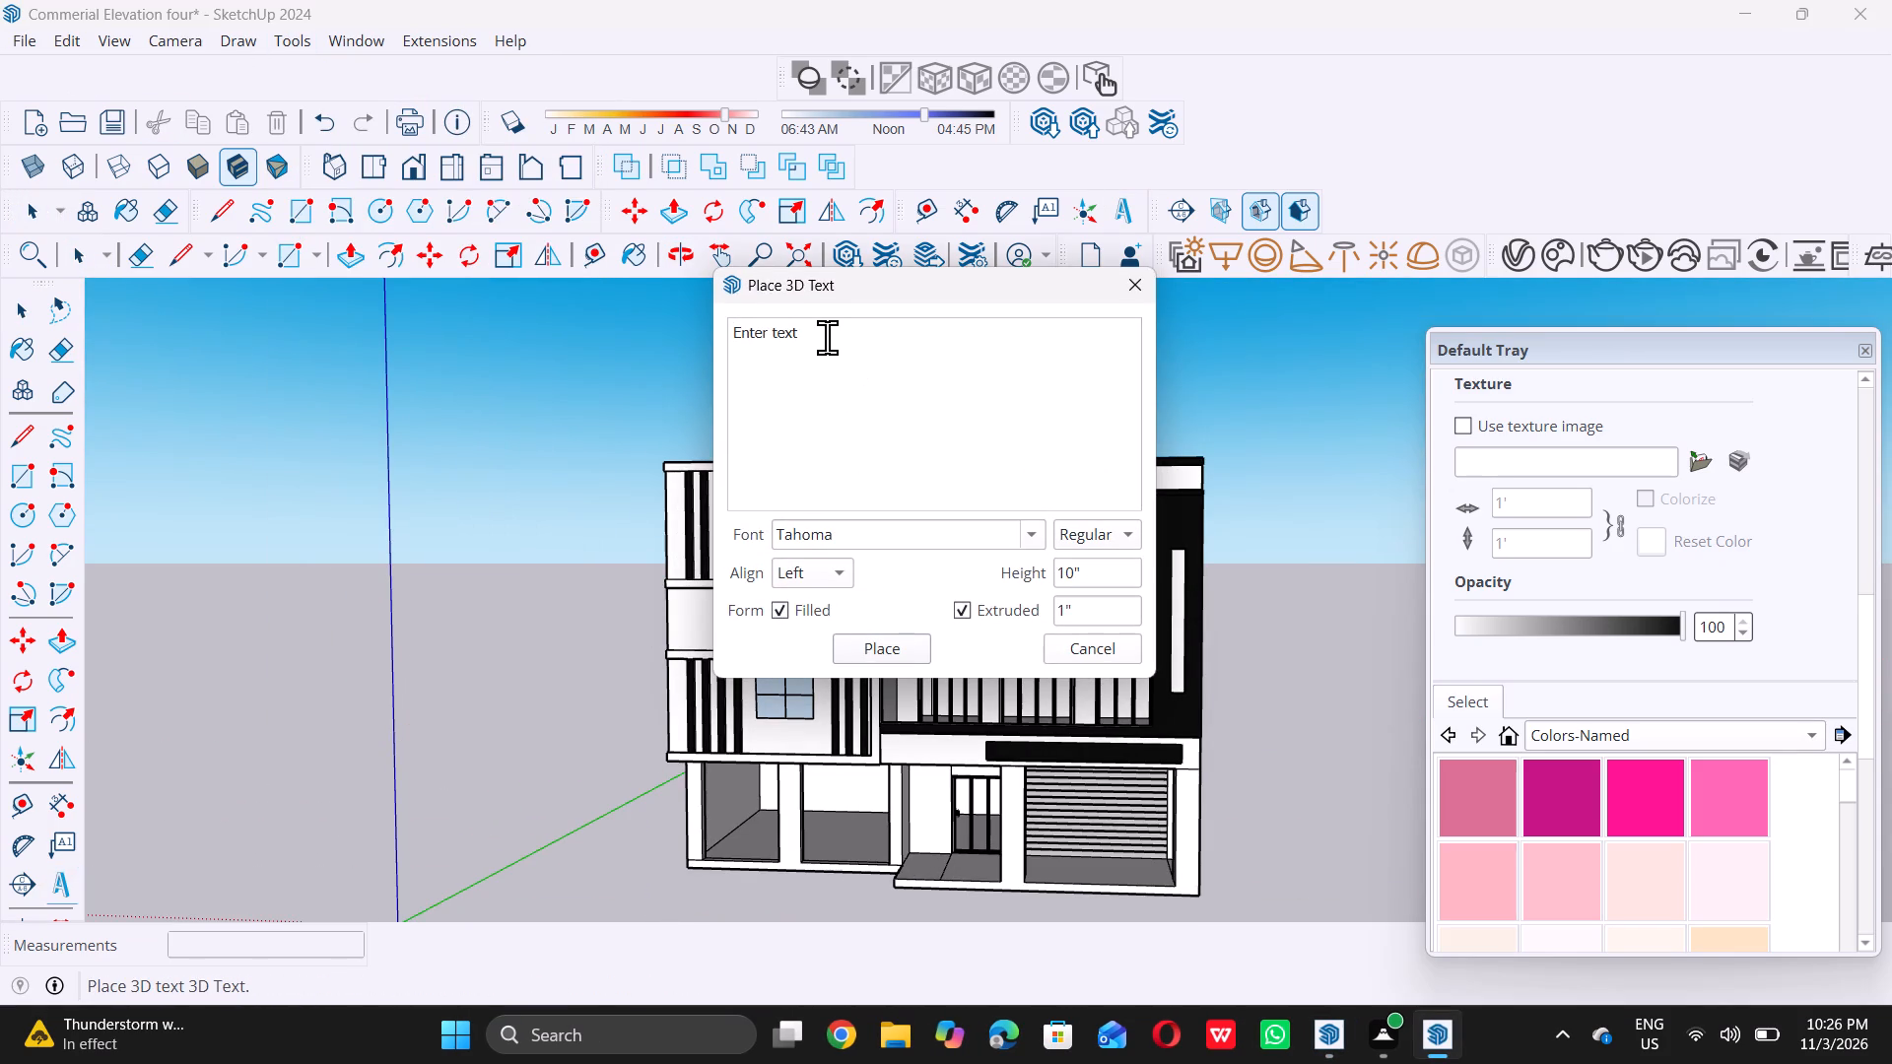
{"action": "key", "text": "BackSpace"}
{"action": "key", "text": "BackSpace"}
{"action": "key", "text": "BackSpace"}
{"action": "key", "text": "BackSpace"}
{"action": "key", "text": "BackSpace"}
{"action": "key", "text": "BackSpace"}
{"action": "key", "text": "BackSpace"}
{"action": "key", "text": "BackSpace"}
{"action": "key", "text": "BackSpace"}
{"action": "key", "text": "BackSpace"}
{"action": "key", "text": "BackSpace"}
{"action": "key", "text": "BackSpace"}
{"action": "key", "text": "BackSpace"}
{"action": "key", "text": "BackSpace"}
{"action": "key", "text": "BackSpace"}
{"action": "key", "text": "BackSpace"}
{"action": "key", "text": "BackSpace"}
{"action": "key", "text": "BackSpace"}
{"action": "key", "text": "BackSpace"}
{"action": "key", "text": "BackSpace"}
{"action": "type", "text": "NA"}
{"action": "key", "text": "k"}
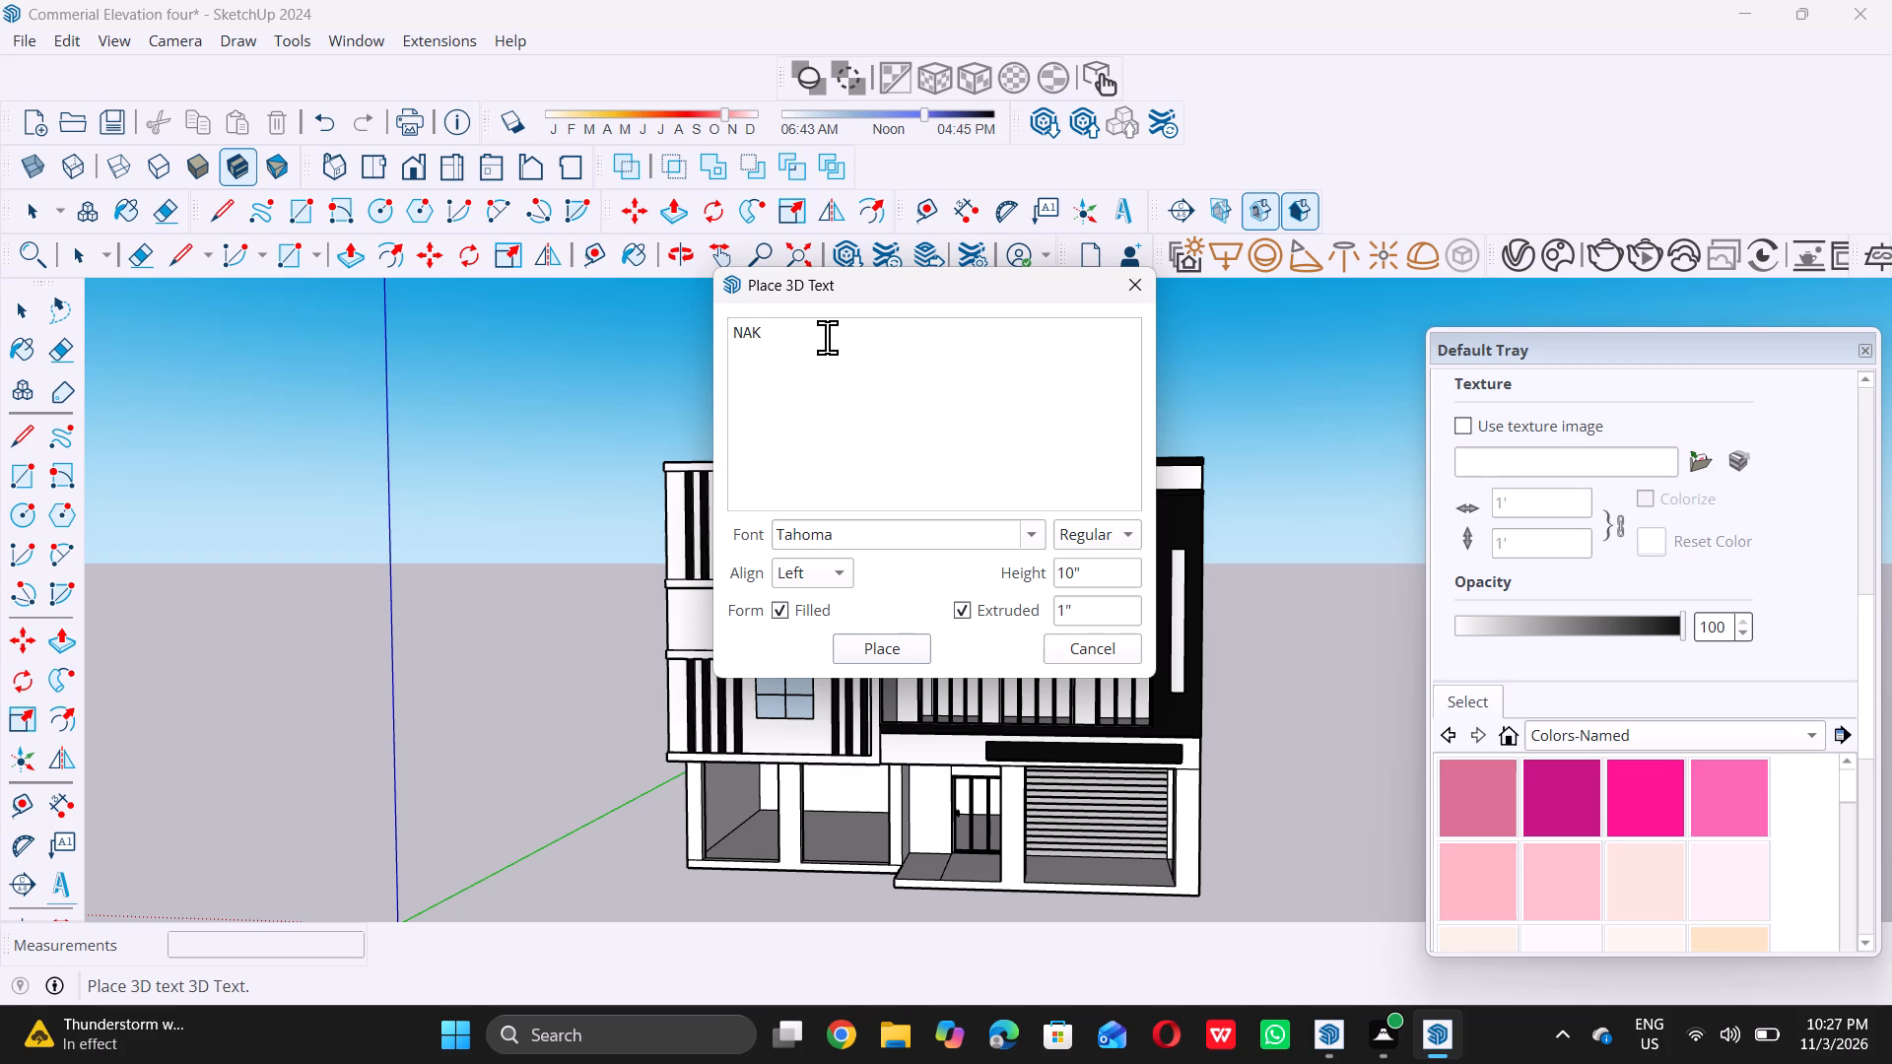
{"action": "key", "text": "s"}
{"action": "key", "text": "h"}
{"action": "key", "text": "a"}
{"action": "key", "text": "space"}
{"action": "key", "text": "m"}
{"action": "key", "text": "a"}
{"action": "type", "text": "RT"}
{"action": "left_click", "coordinate": [889, 653]}
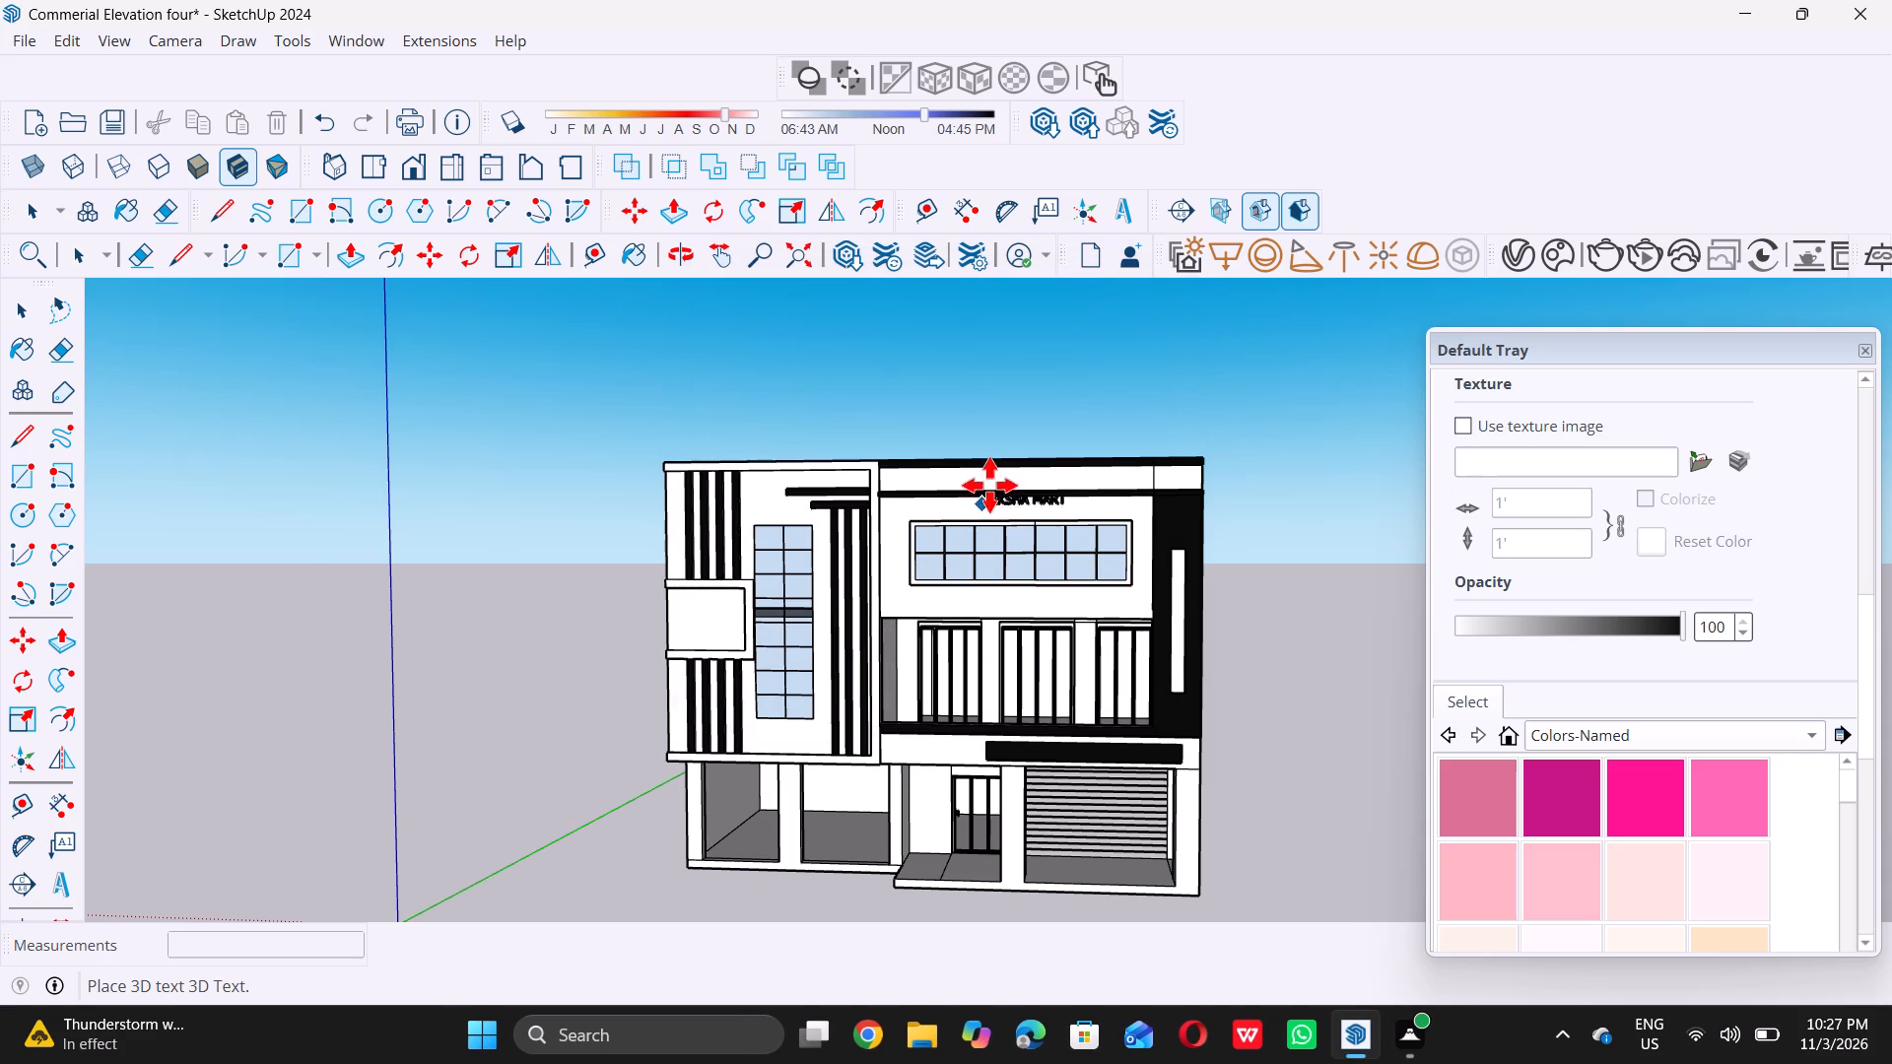
Place the NAKSHA MART text on the white parapet face above the right bay's wide window, toward its right end.
{"action": "scroll", "coordinate": [991, 482], "scroll_direction": "up", "scroll_amount": 5}
{"action": "scroll", "coordinate": [1107, 505], "scroll_direction": "up", "scroll_amount": 5}
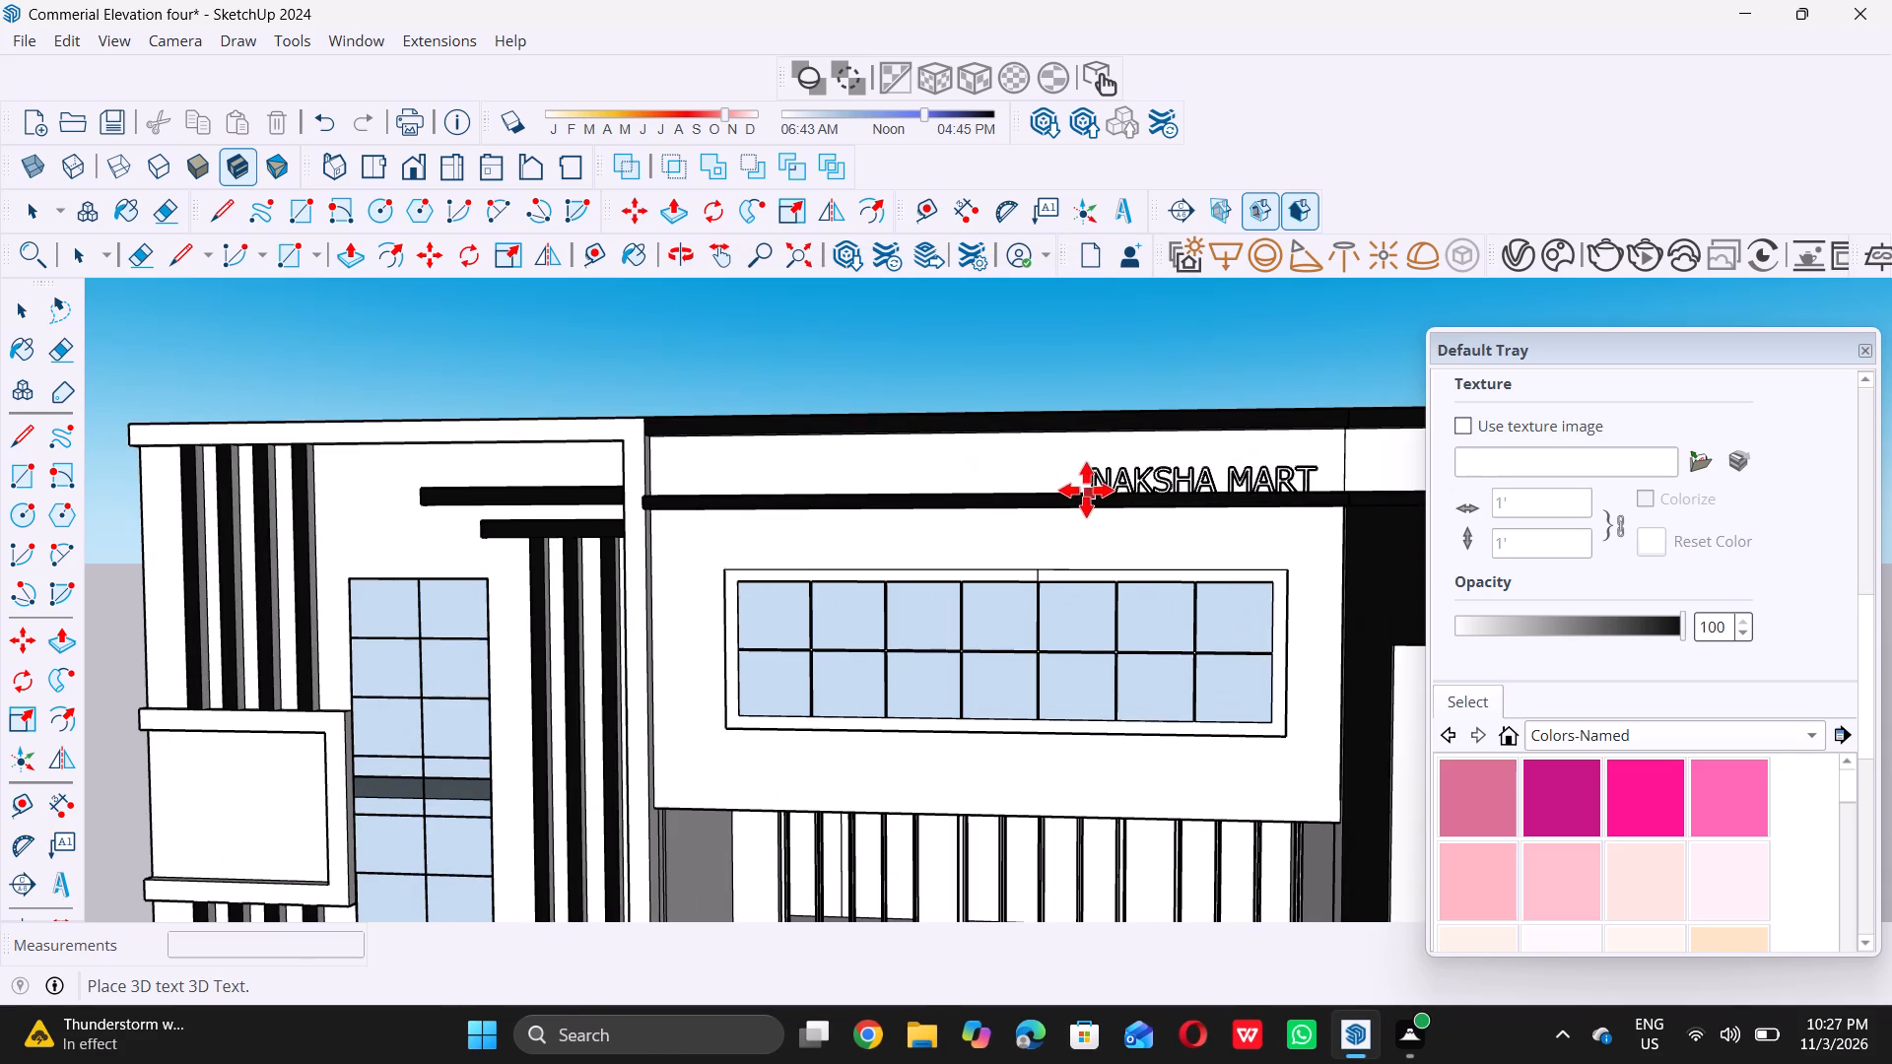
{"action": "scroll", "coordinate": [1057, 478], "scroll_direction": "up", "scroll_amount": 2}
{"action": "scroll", "coordinate": [986, 447], "scroll_direction": "down", "scroll_amount": 9}
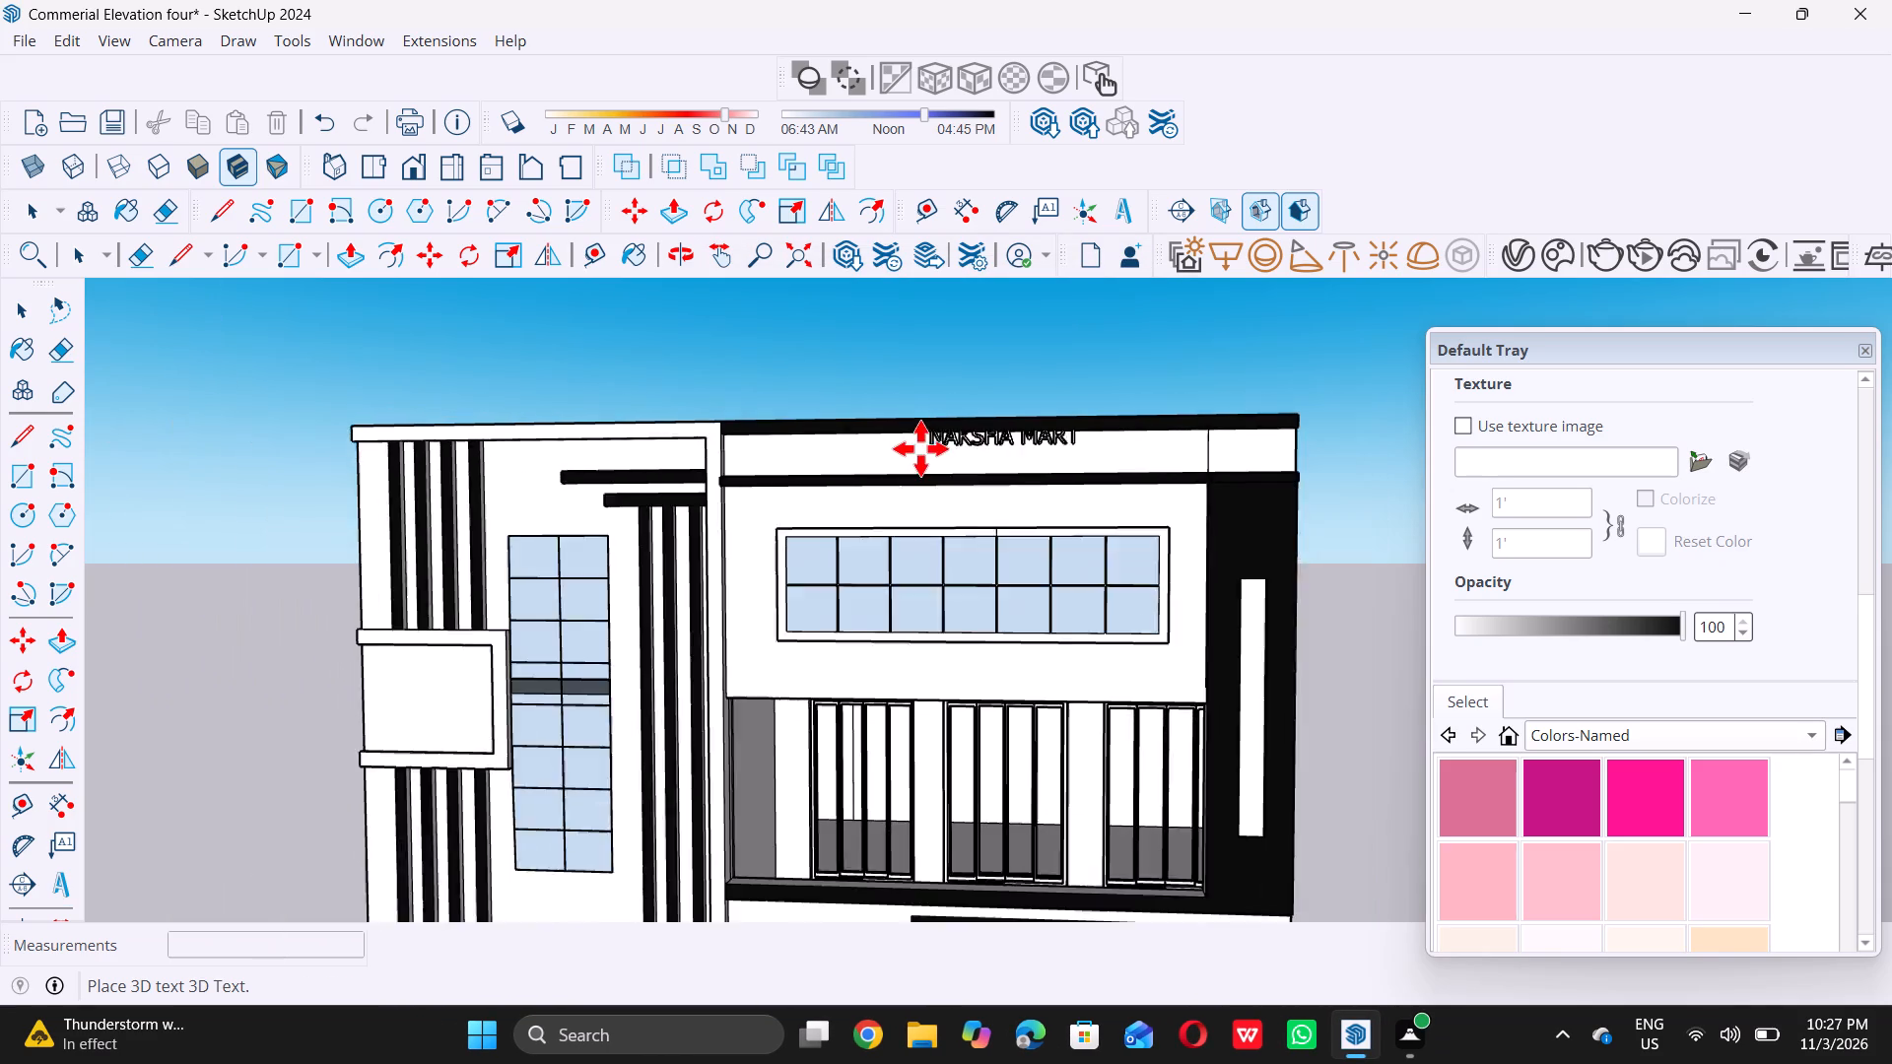
{"action": "scroll", "coordinate": [912, 450], "scroll_direction": "down", "scroll_amount": 4}
{"action": "middle_click_drag", "start_coordinate": [911, 454], "coordinate": [1047, 597]}
{"action": "scroll", "coordinate": [1052, 527], "scroll_direction": "up", "scroll_amount": 4}
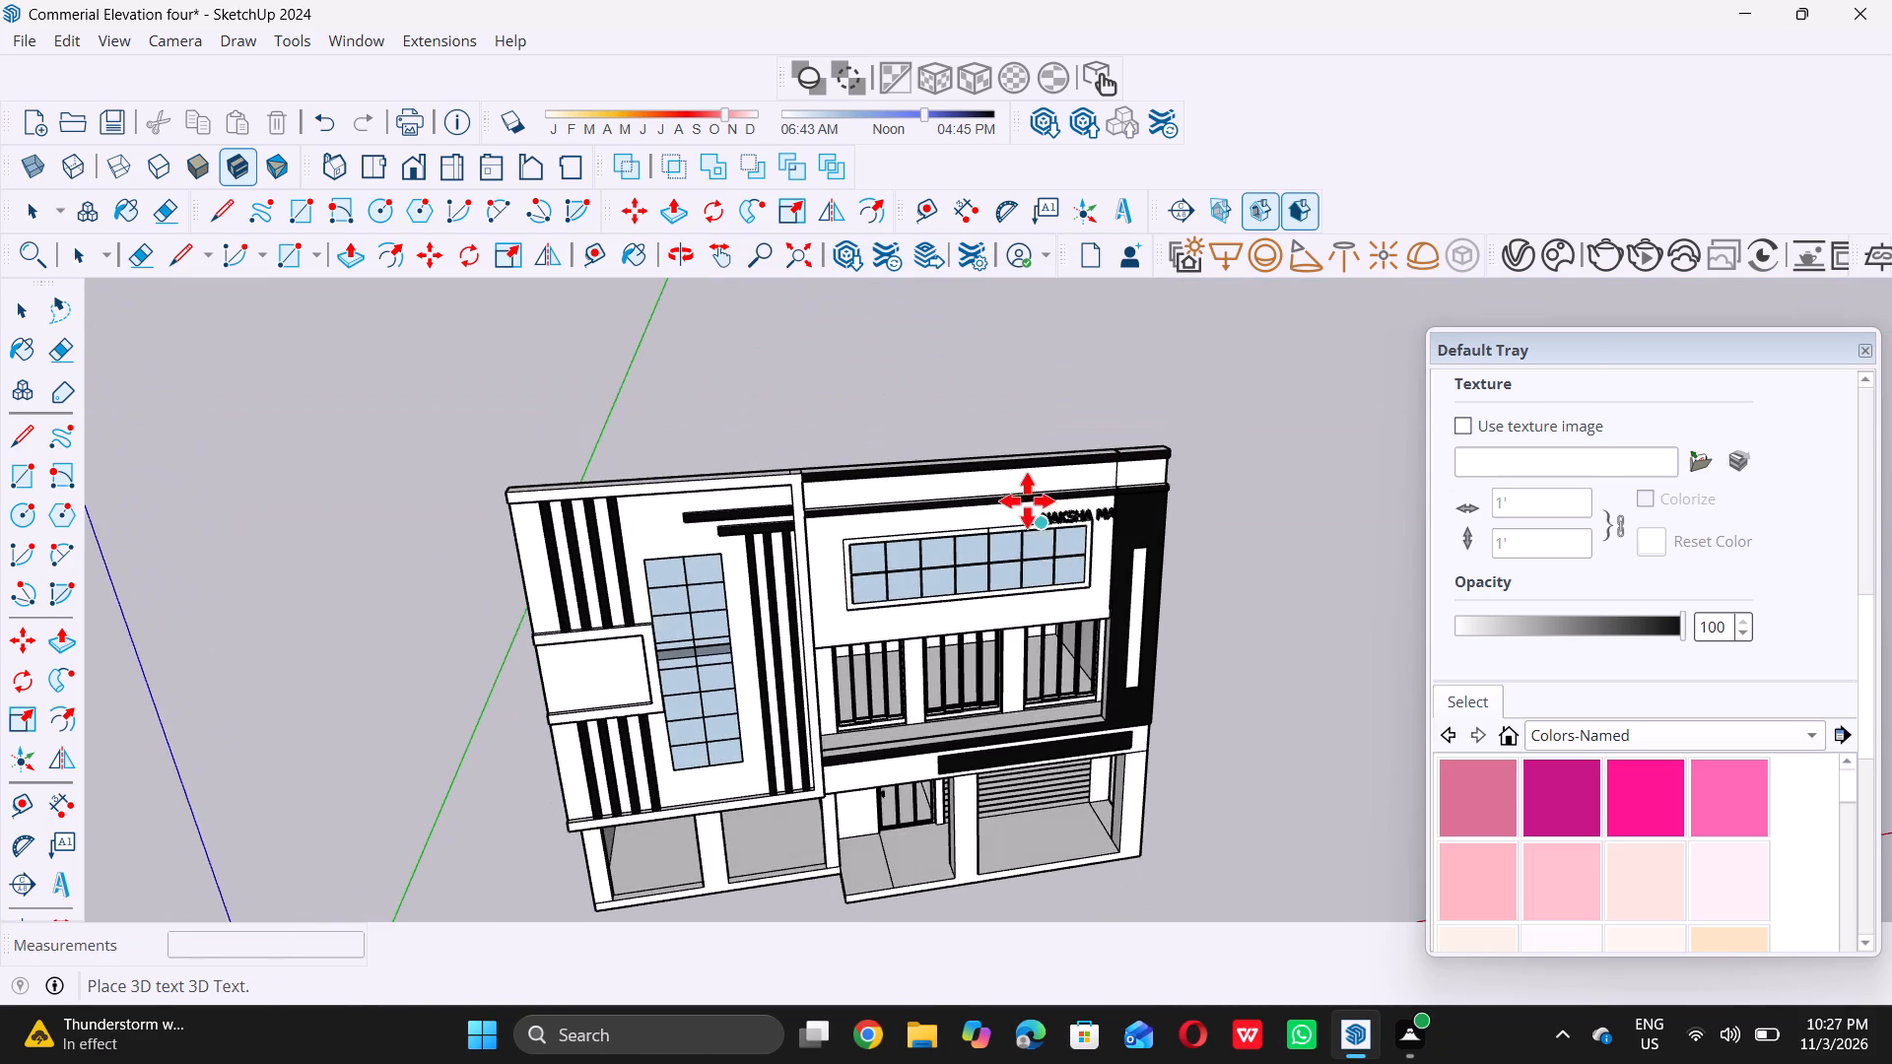
{"action": "scroll", "coordinate": [1011, 486], "scroll_direction": "up", "scroll_amount": 12}
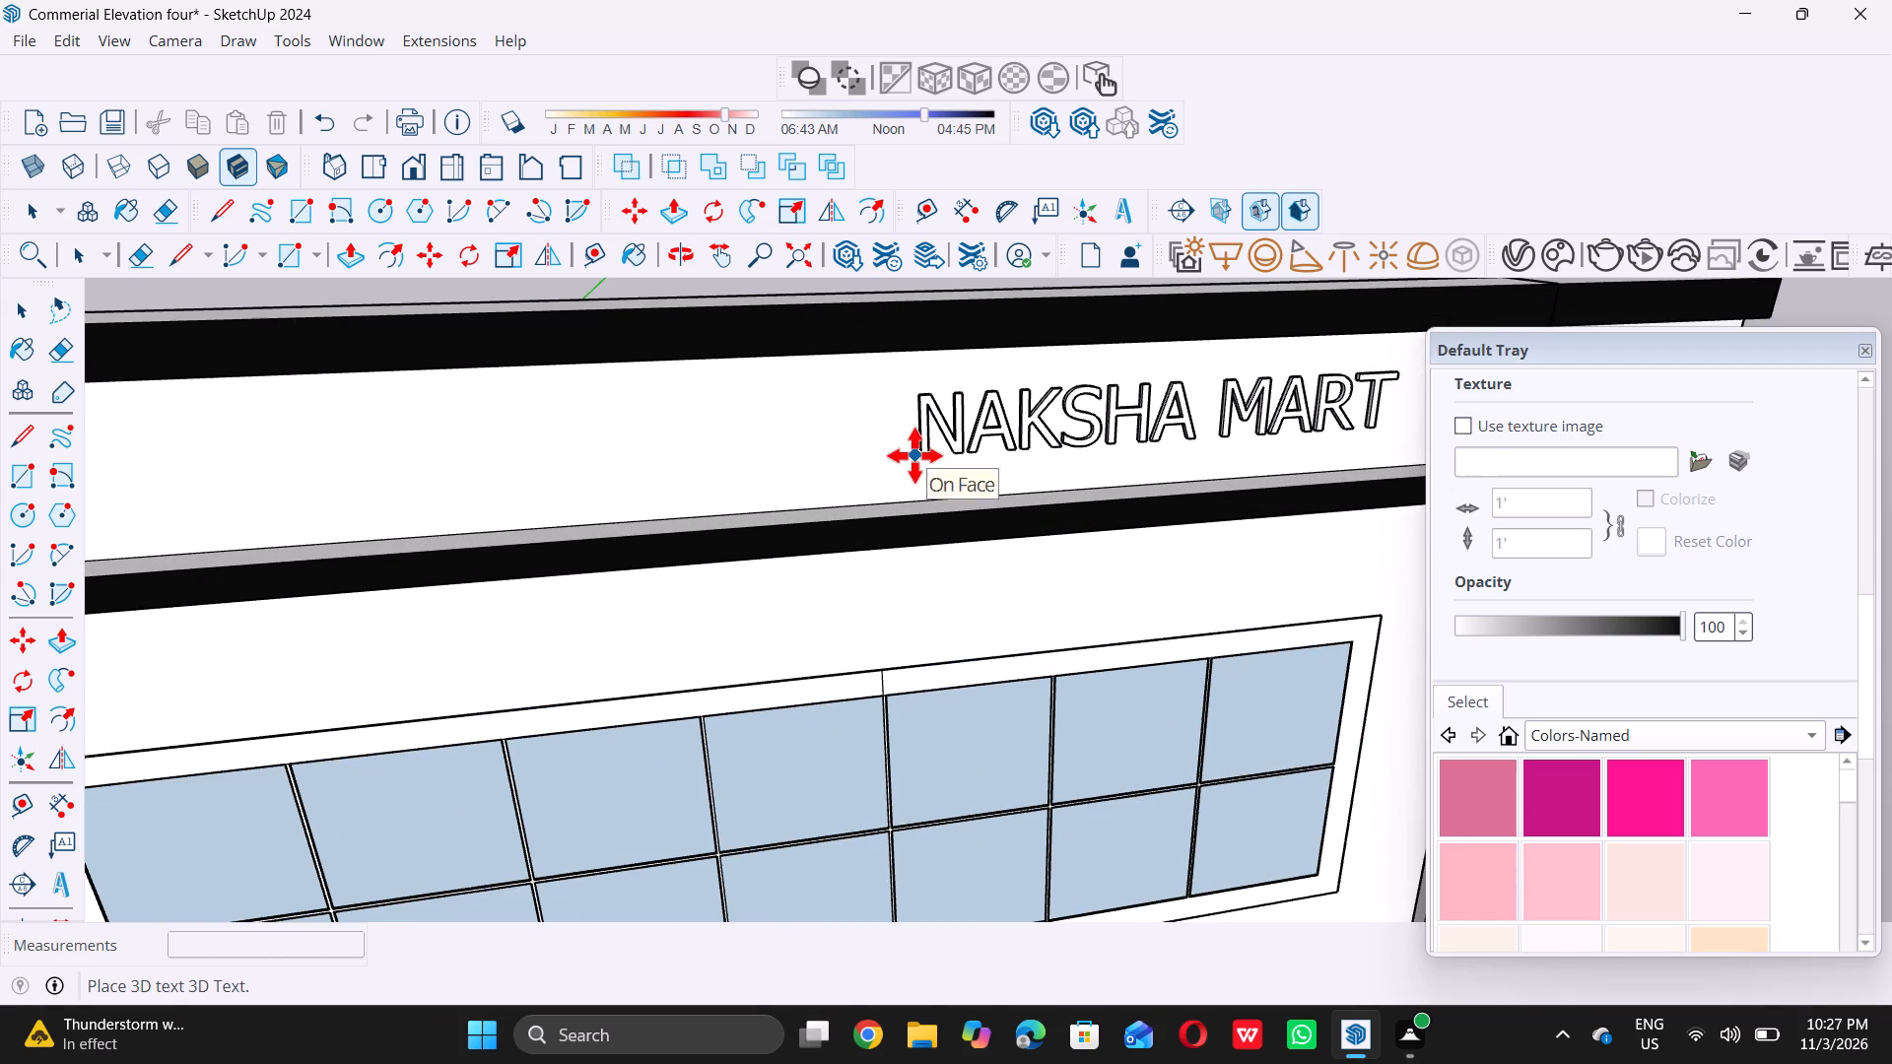
{"action": "double_click", "coordinate": [914, 455]}
{"action": "key", "text": "space"}
{"action": "scroll", "coordinate": [771, 470], "scroll_direction": "down", "scroll_amount": 11}
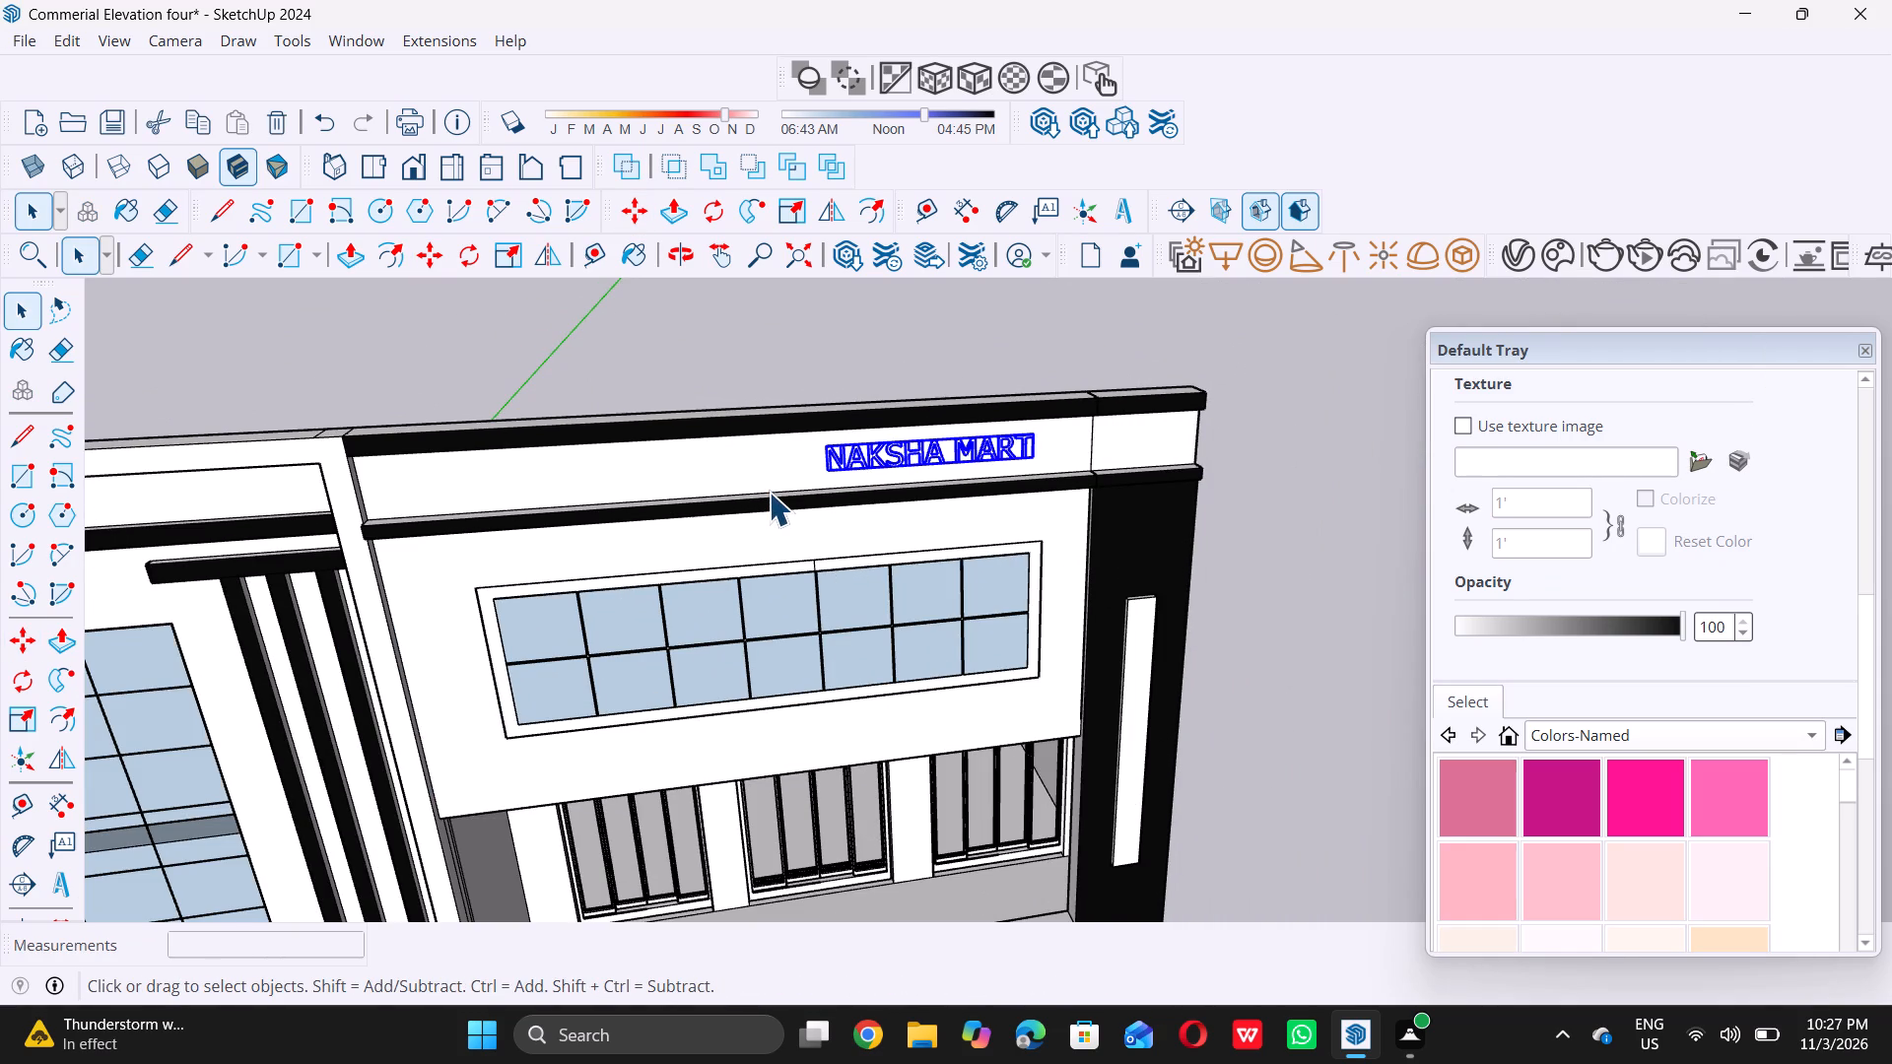
Scale the NAKSHA MART text wider from its N end along the parapet, to about 1.6 times its length.
{"action": "middle_click_drag", "start_coordinate": [873, 485], "coordinate": [1062, 484]}
{"action": "scroll", "coordinate": [994, 480], "scroll_direction": "up", "scroll_amount": 5}
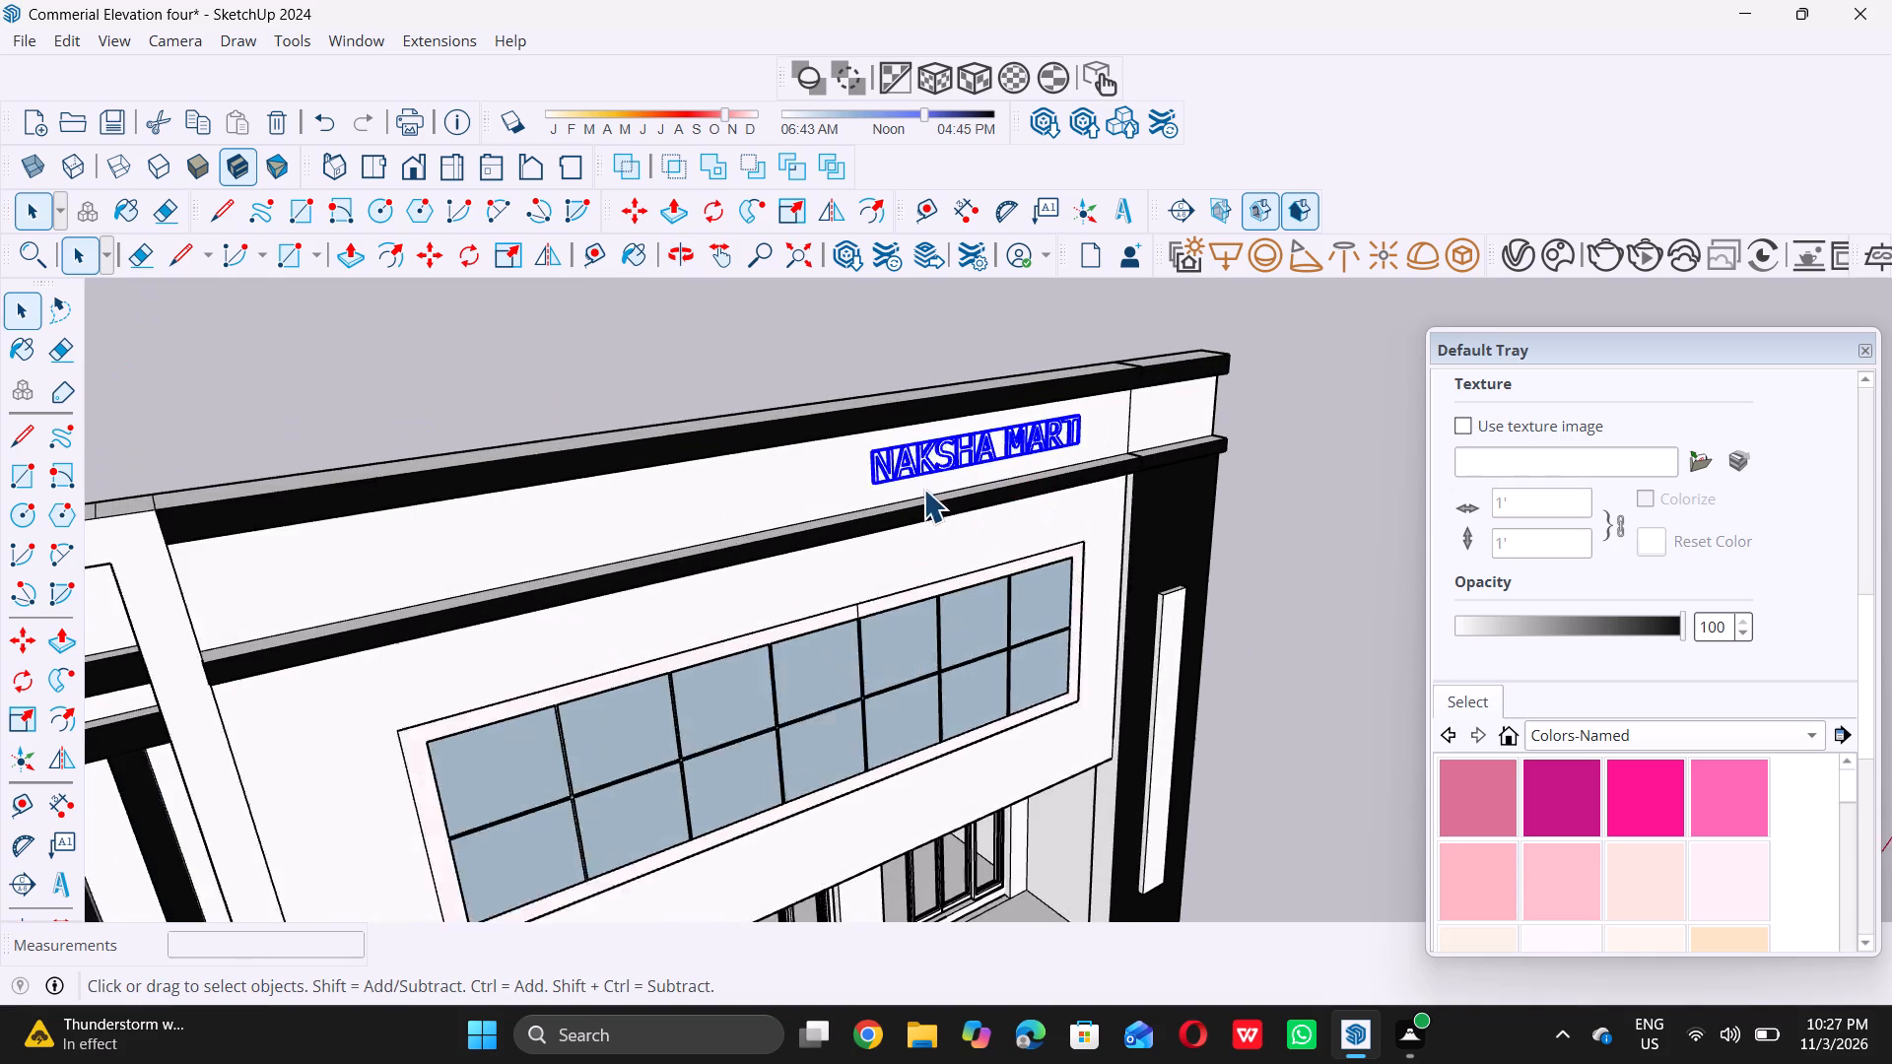
{"action": "scroll", "coordinate": [908, 442], "scroll_direction": "up", "scroll_amount": 4}
{"action": "key", "text": "s"}
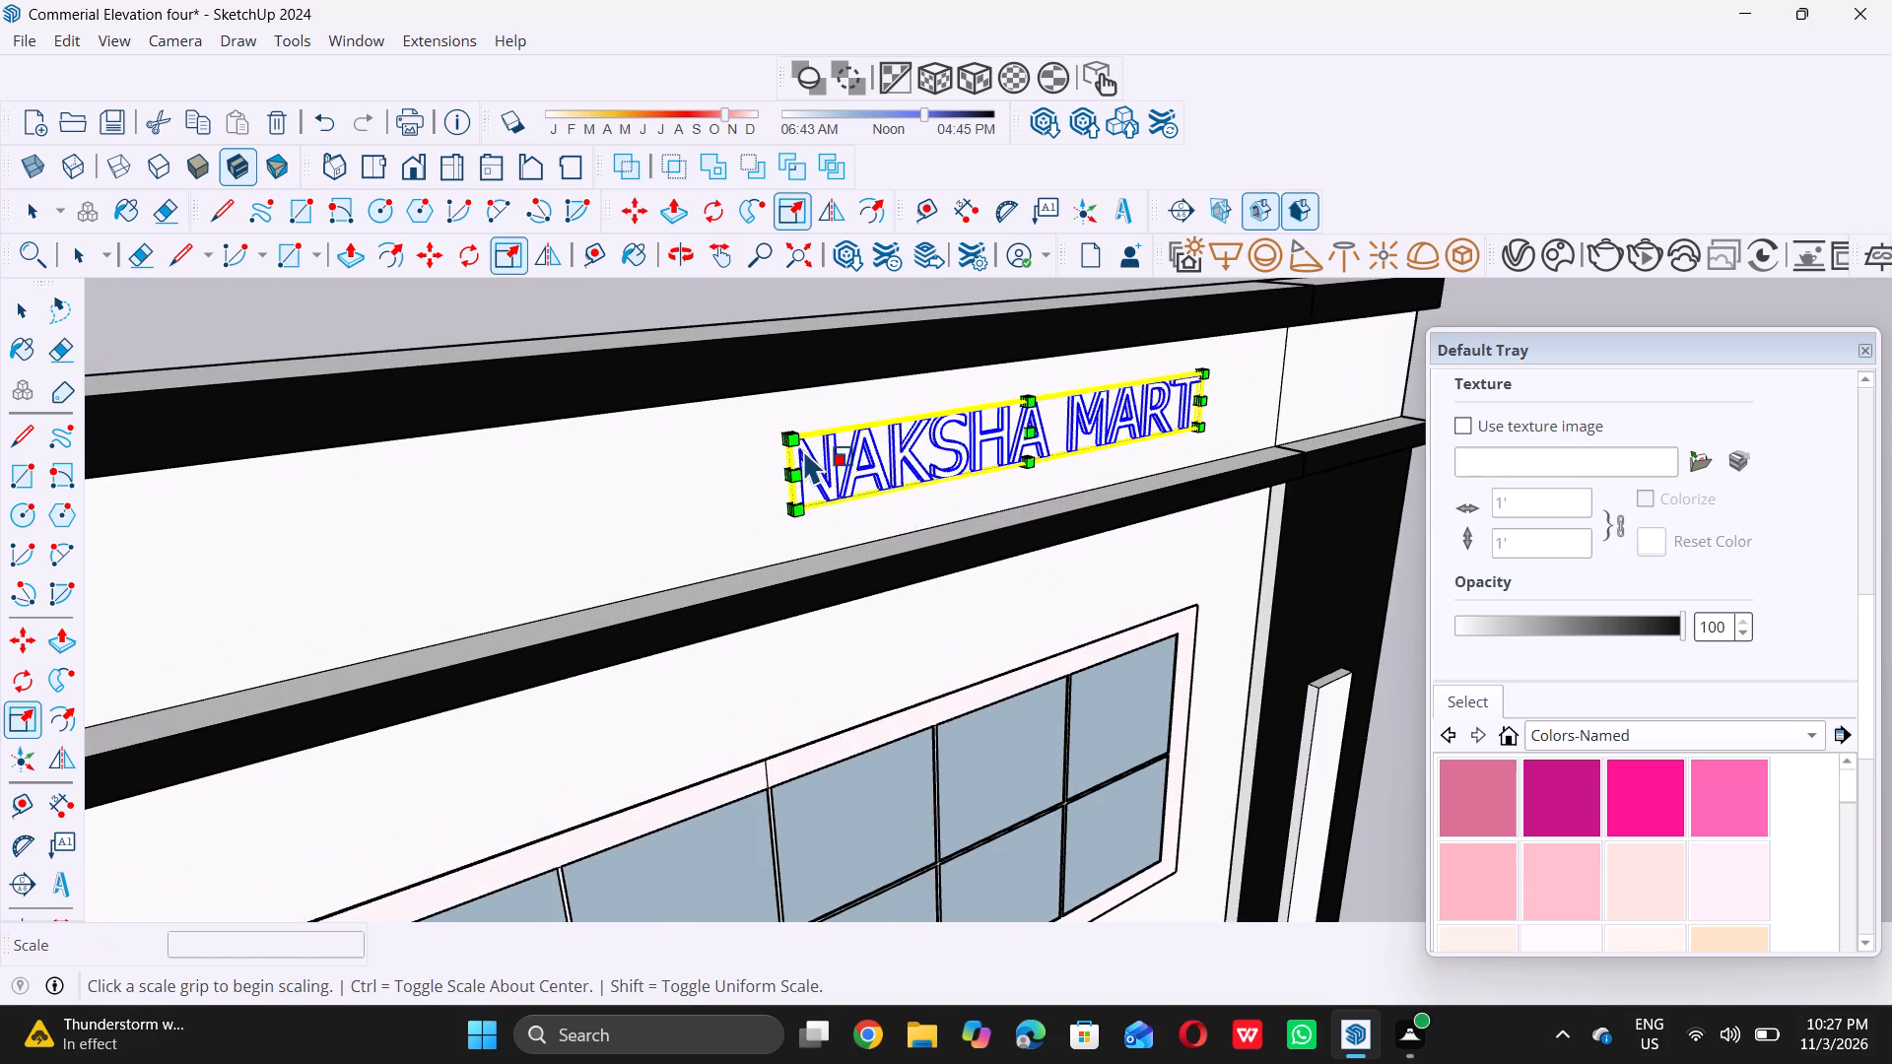
{"action": "scroll", "coordinate": [794, 453], "scroll_direction": "up", "scroll_amount": 18}
{"action": "scroll", "coordinate": [785, 496], "scroll_direction": "up", "scroll_amount": 3}
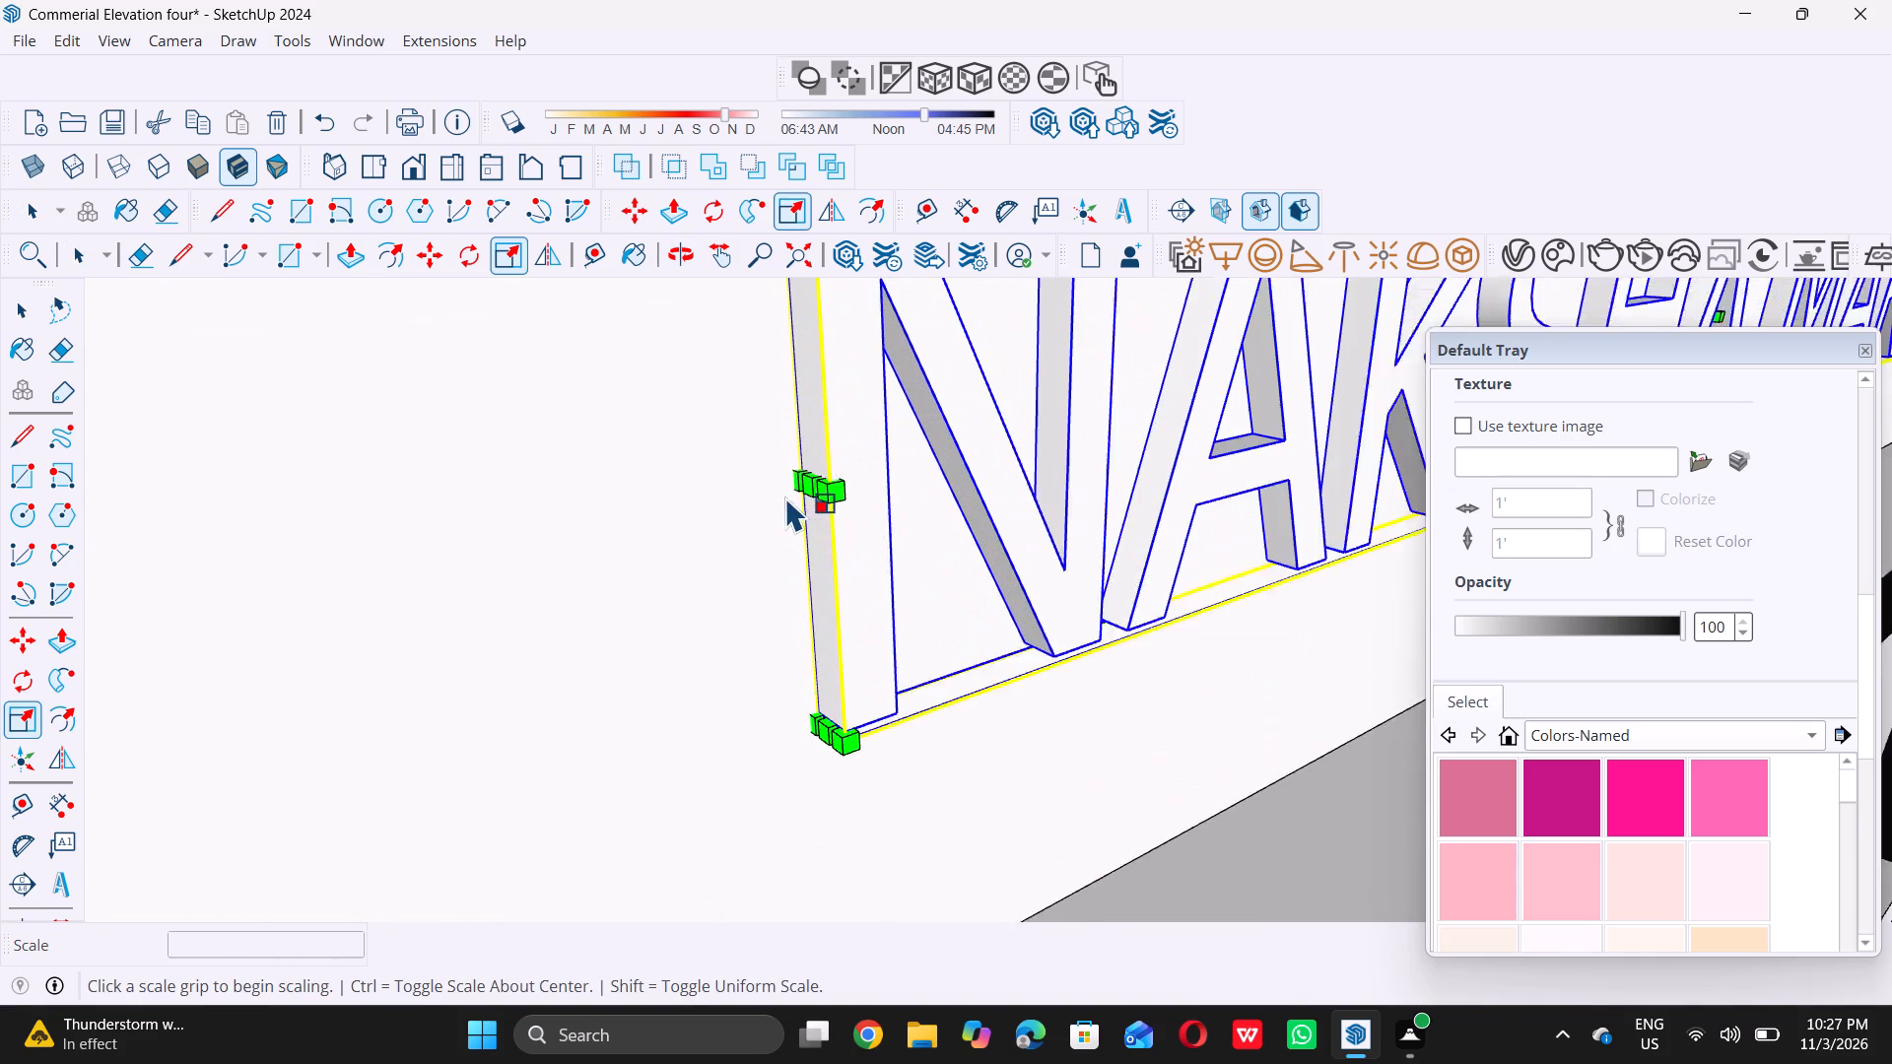
{"action": "left_click", "coordinate": [812, 483]}
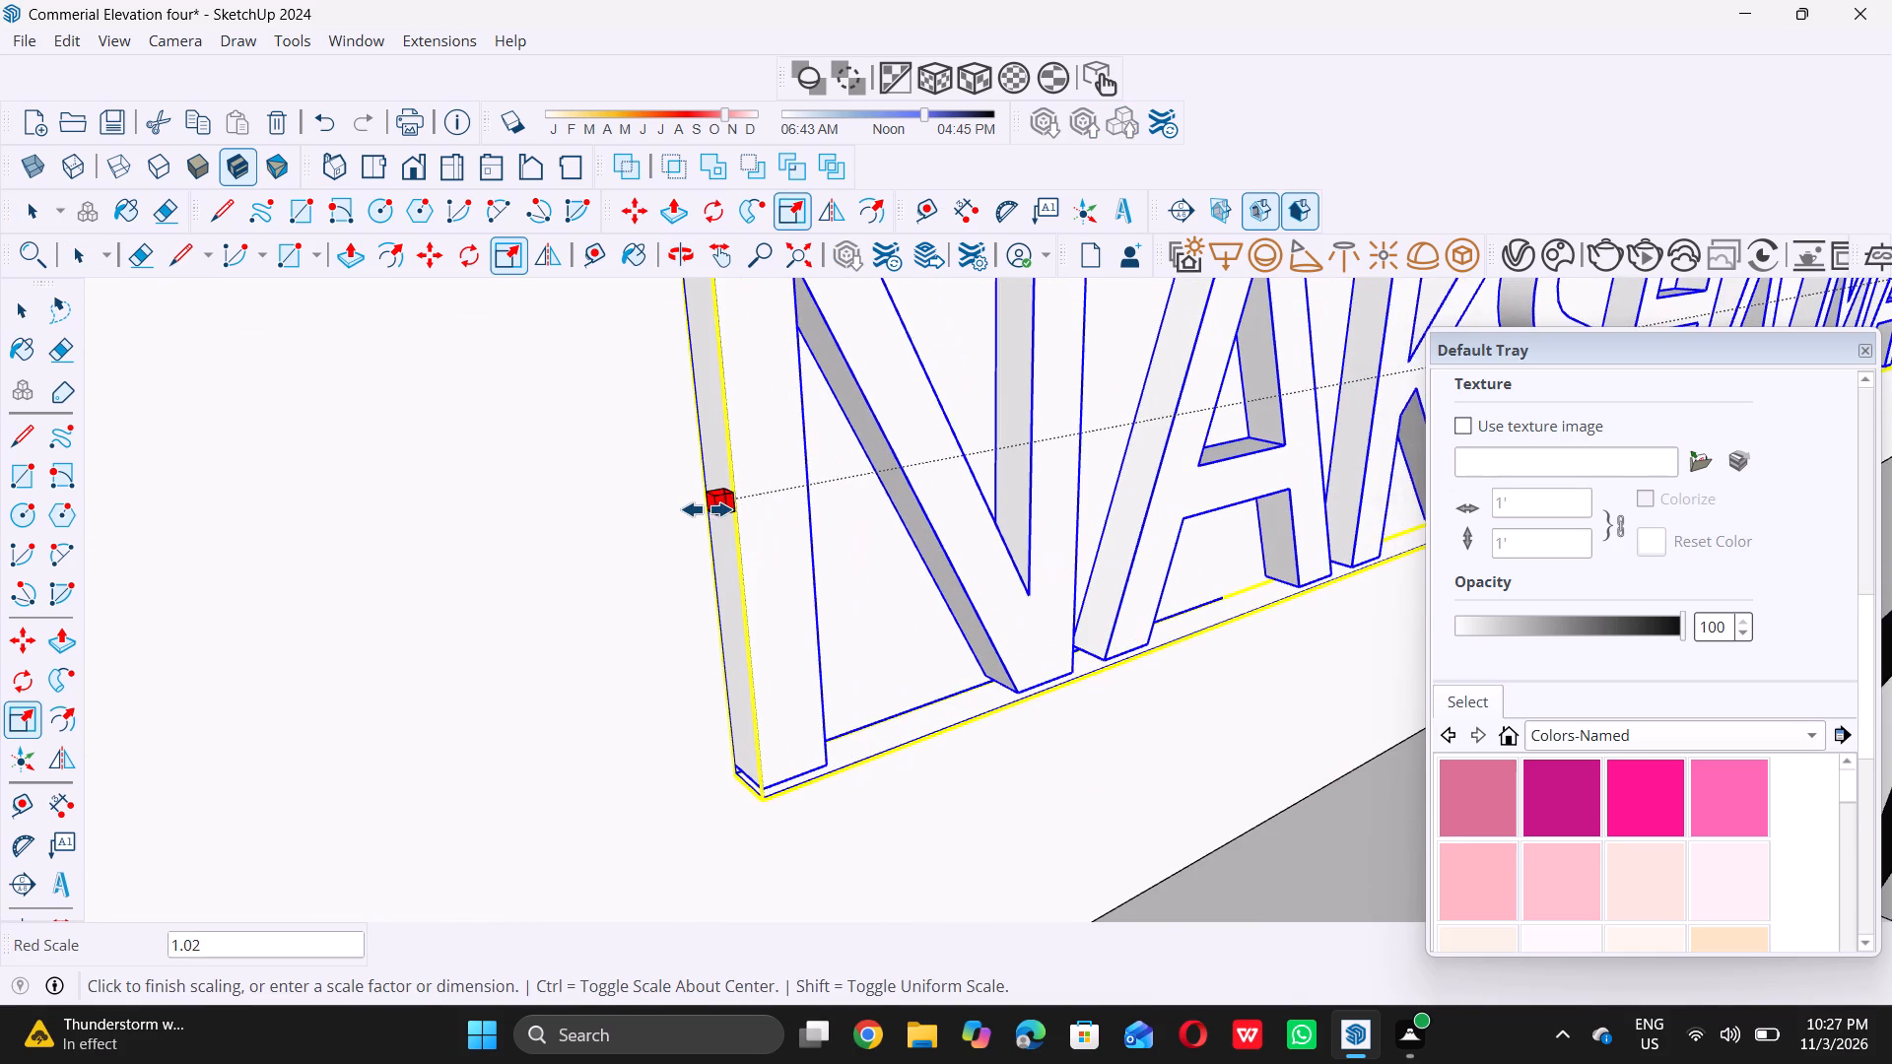
{"action": "scroll", "coordinate": [709, 509], "scroll_direction": "up", "scroll_amount": 1}
{"action": "scroll", "coordinate": [705, 509], "scroll_direction": "down", "scroll_amount": 20}
{"action": "scroll", "coordinate": [705, 509], "scroll_direction": "down", "scroll_amount": 4}
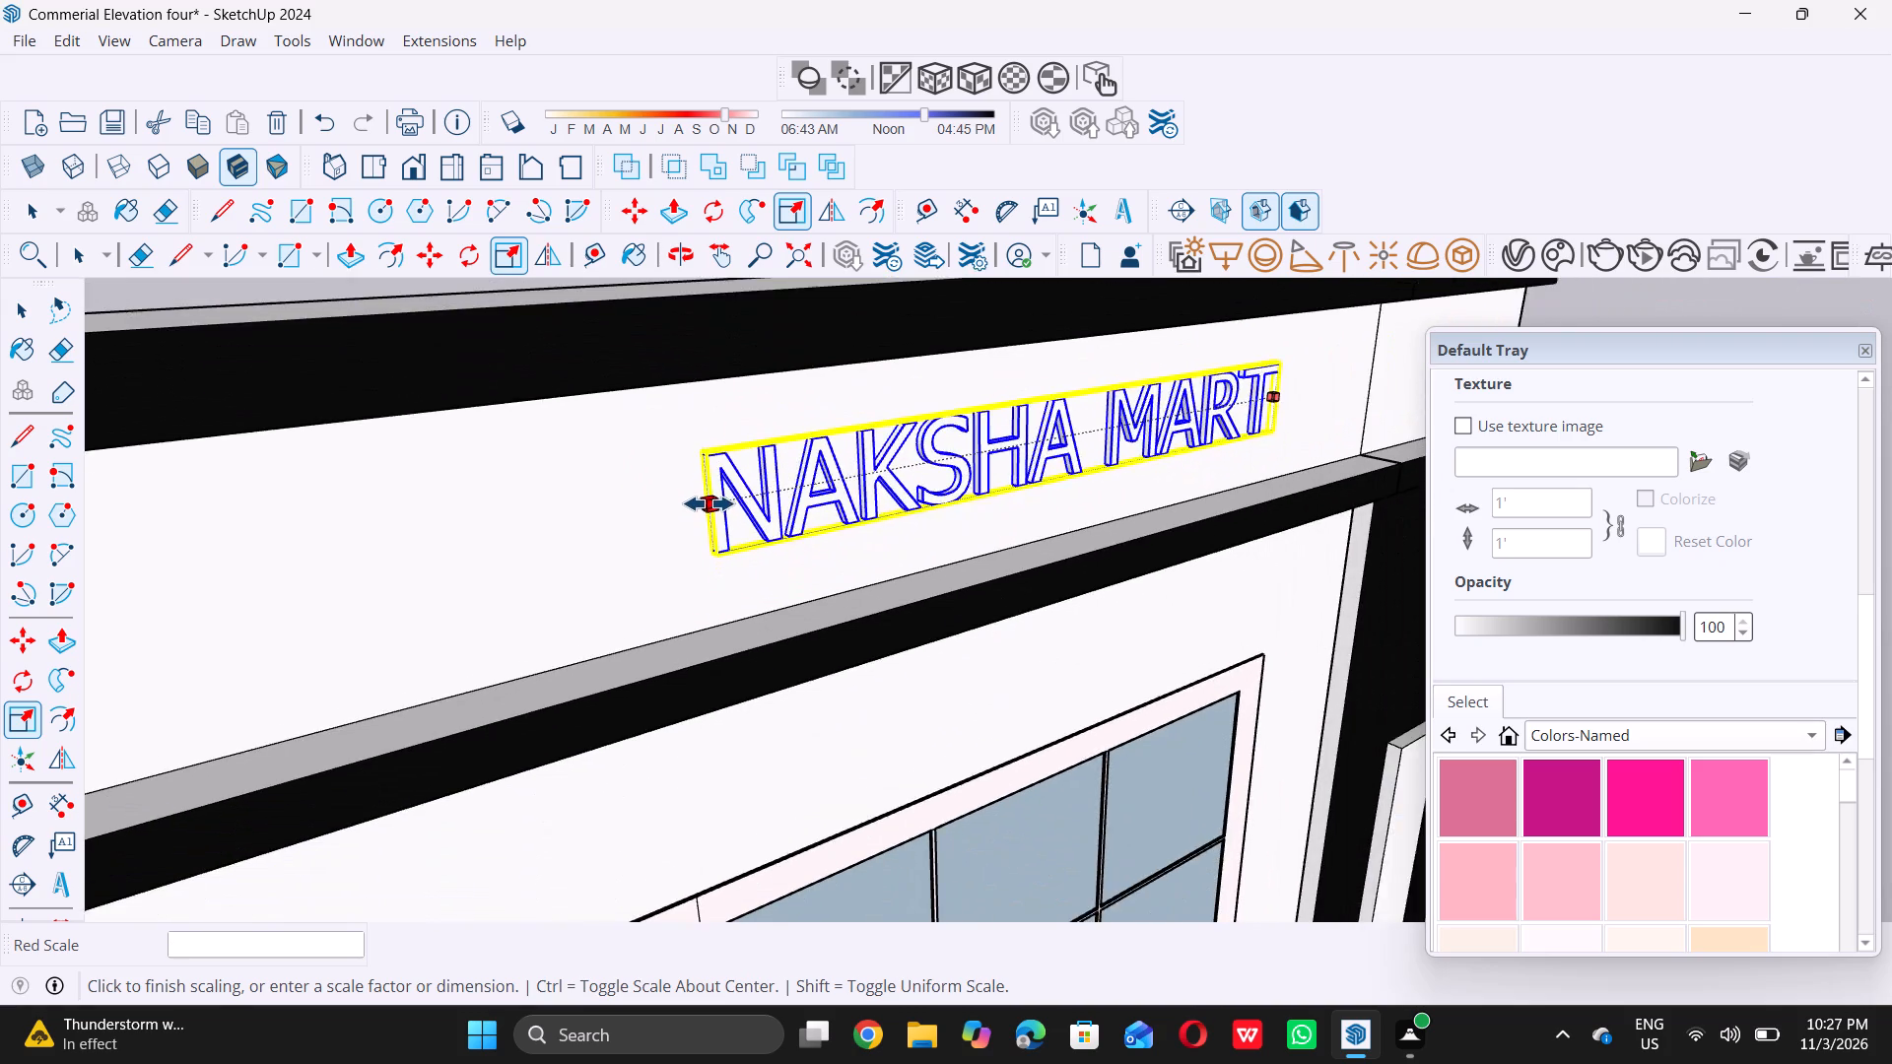
{"action": "scroll", "coordinate": [709, 503], "scroll_direction": "down", "scroll_amount": 6}
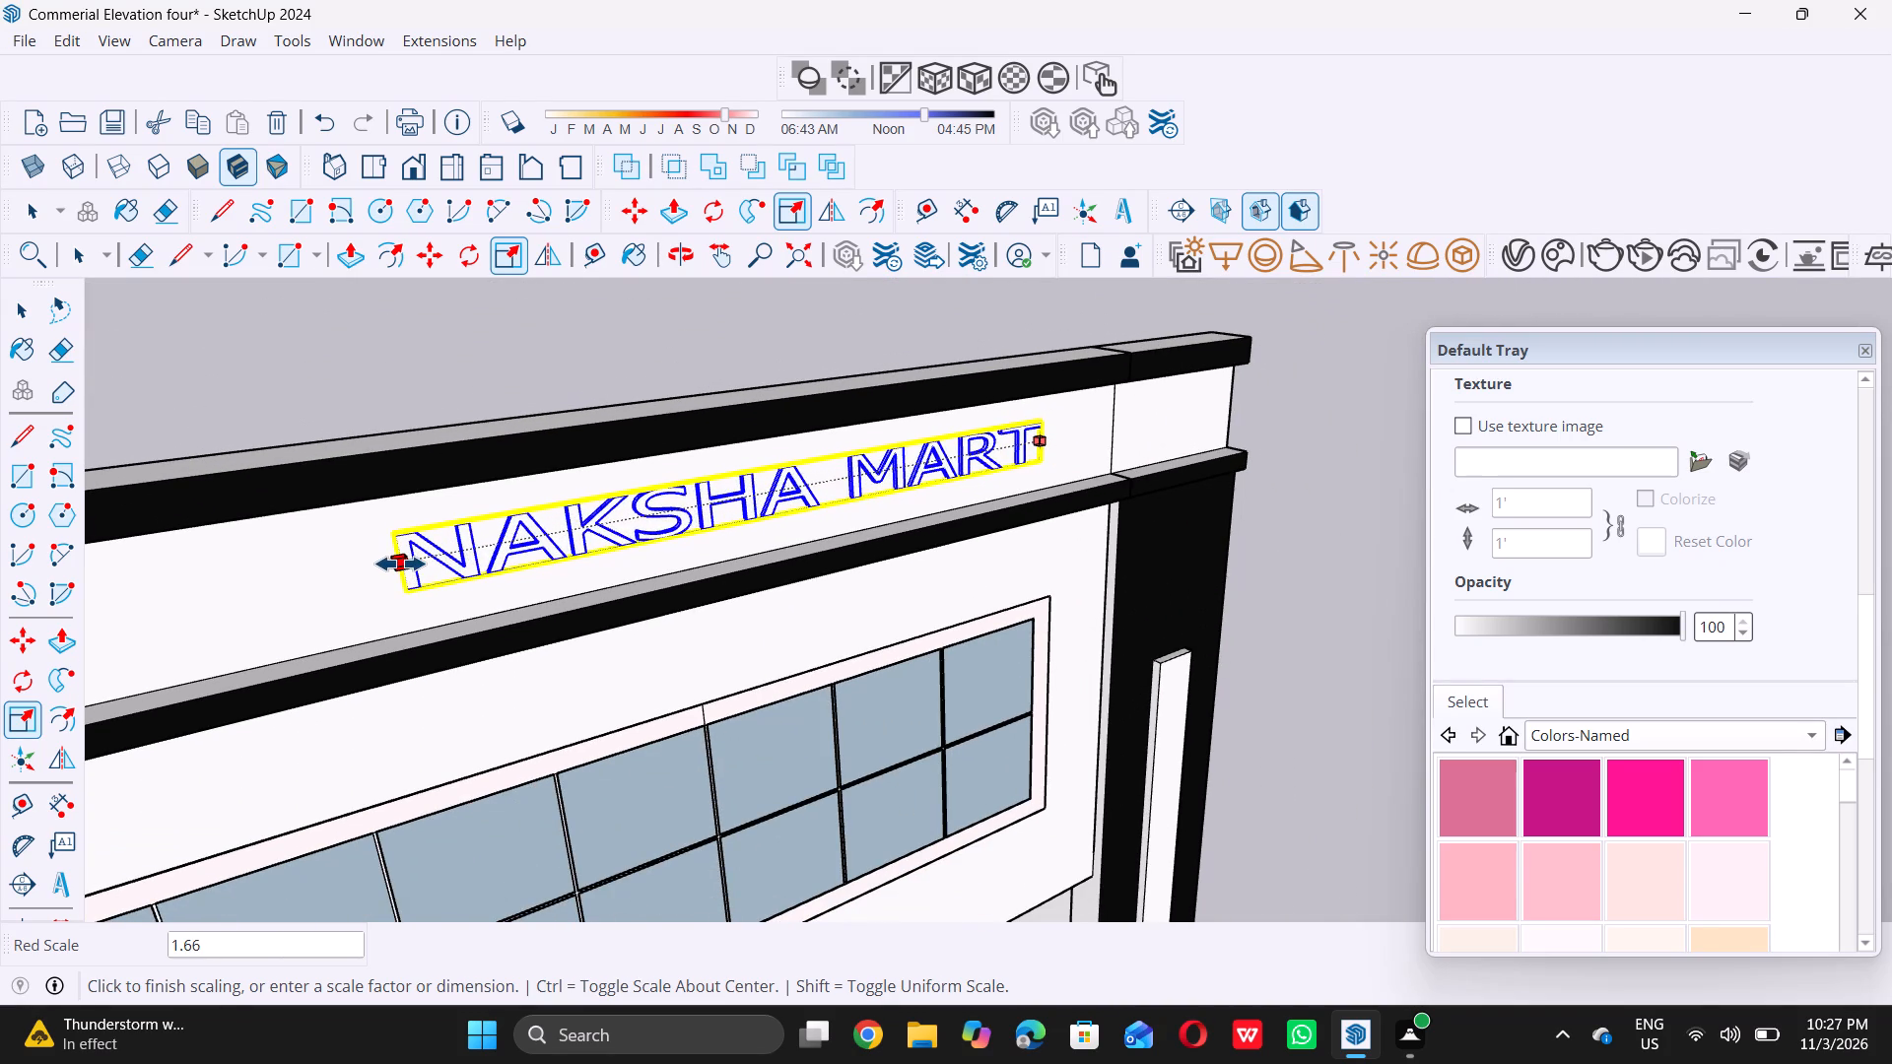
{"action": "left_click", "coordinate": [420, 560]}
Scale the NAKSHA MART text wider from its T end toward the dark corner column, by a factor of about 1.08.
{"action": "middle_click_drag", "start_coordinate": [1181, 453], "coordinate": [1001, 507]}
{"action": "scroll", "coordinate": [1016, 470], "scroll_direction": "up", "scroll_amount": 14}
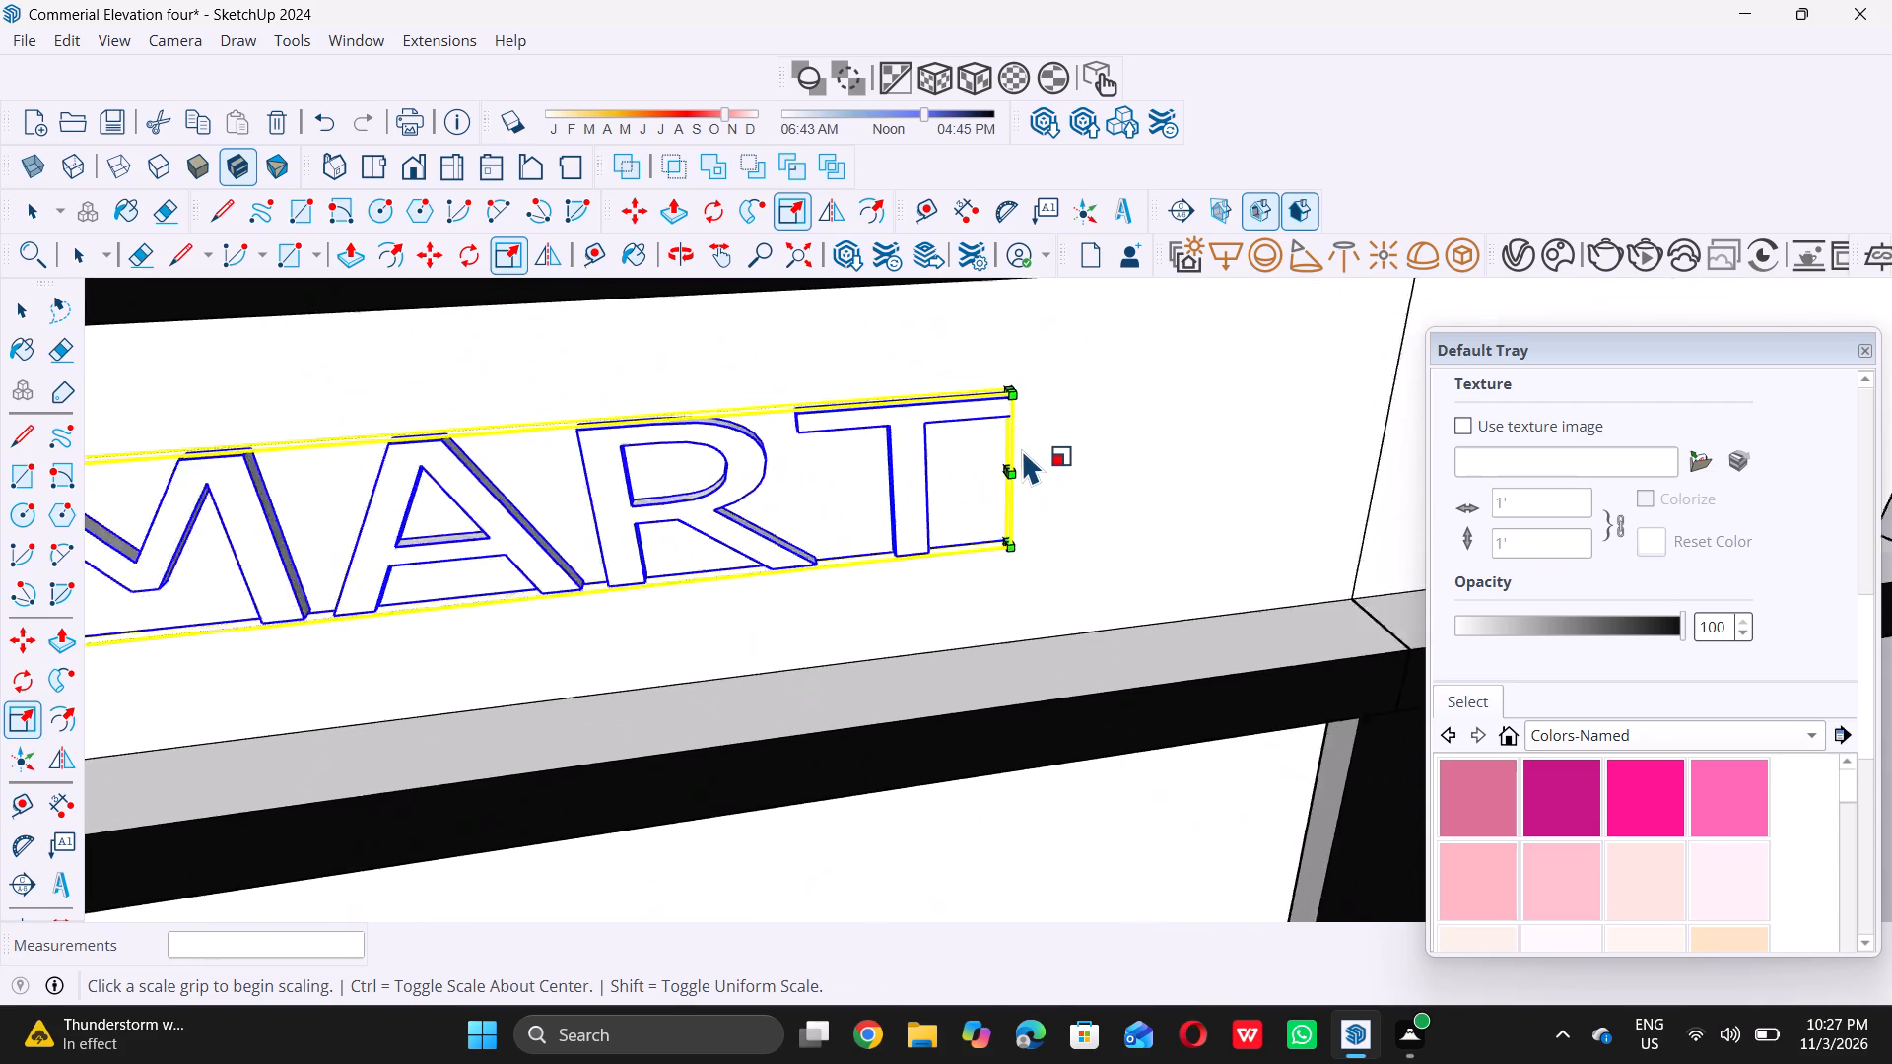
{"action": "scroll", "coordinate": [1023, 449], "scroll_direction": "up", "scroll_amount": 19}
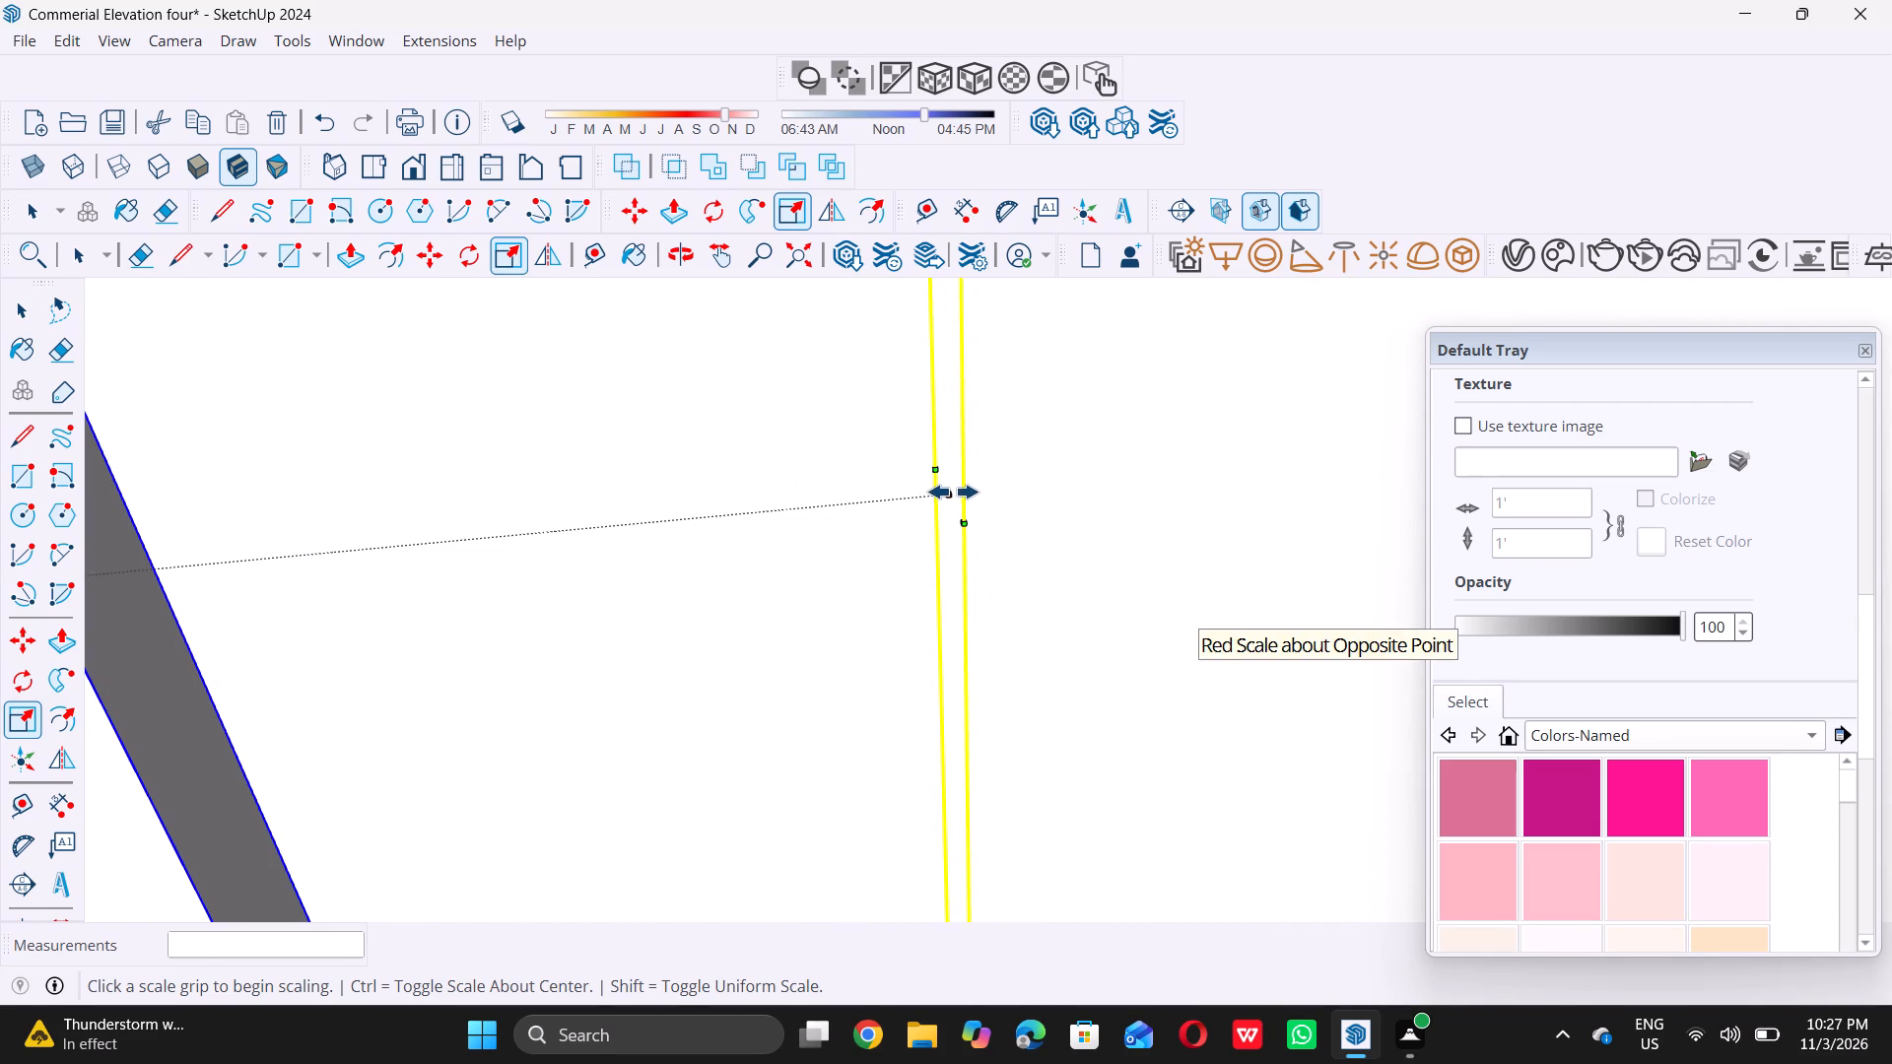
{"action": "triple_click", "coordinate": [955, 493]}
{"action": "left_click", "coordinate": [953, 493]}
{"action": "scroll", "coordinate": [952, 493], "scroll_direction": "down", "scroll_amount": 17}
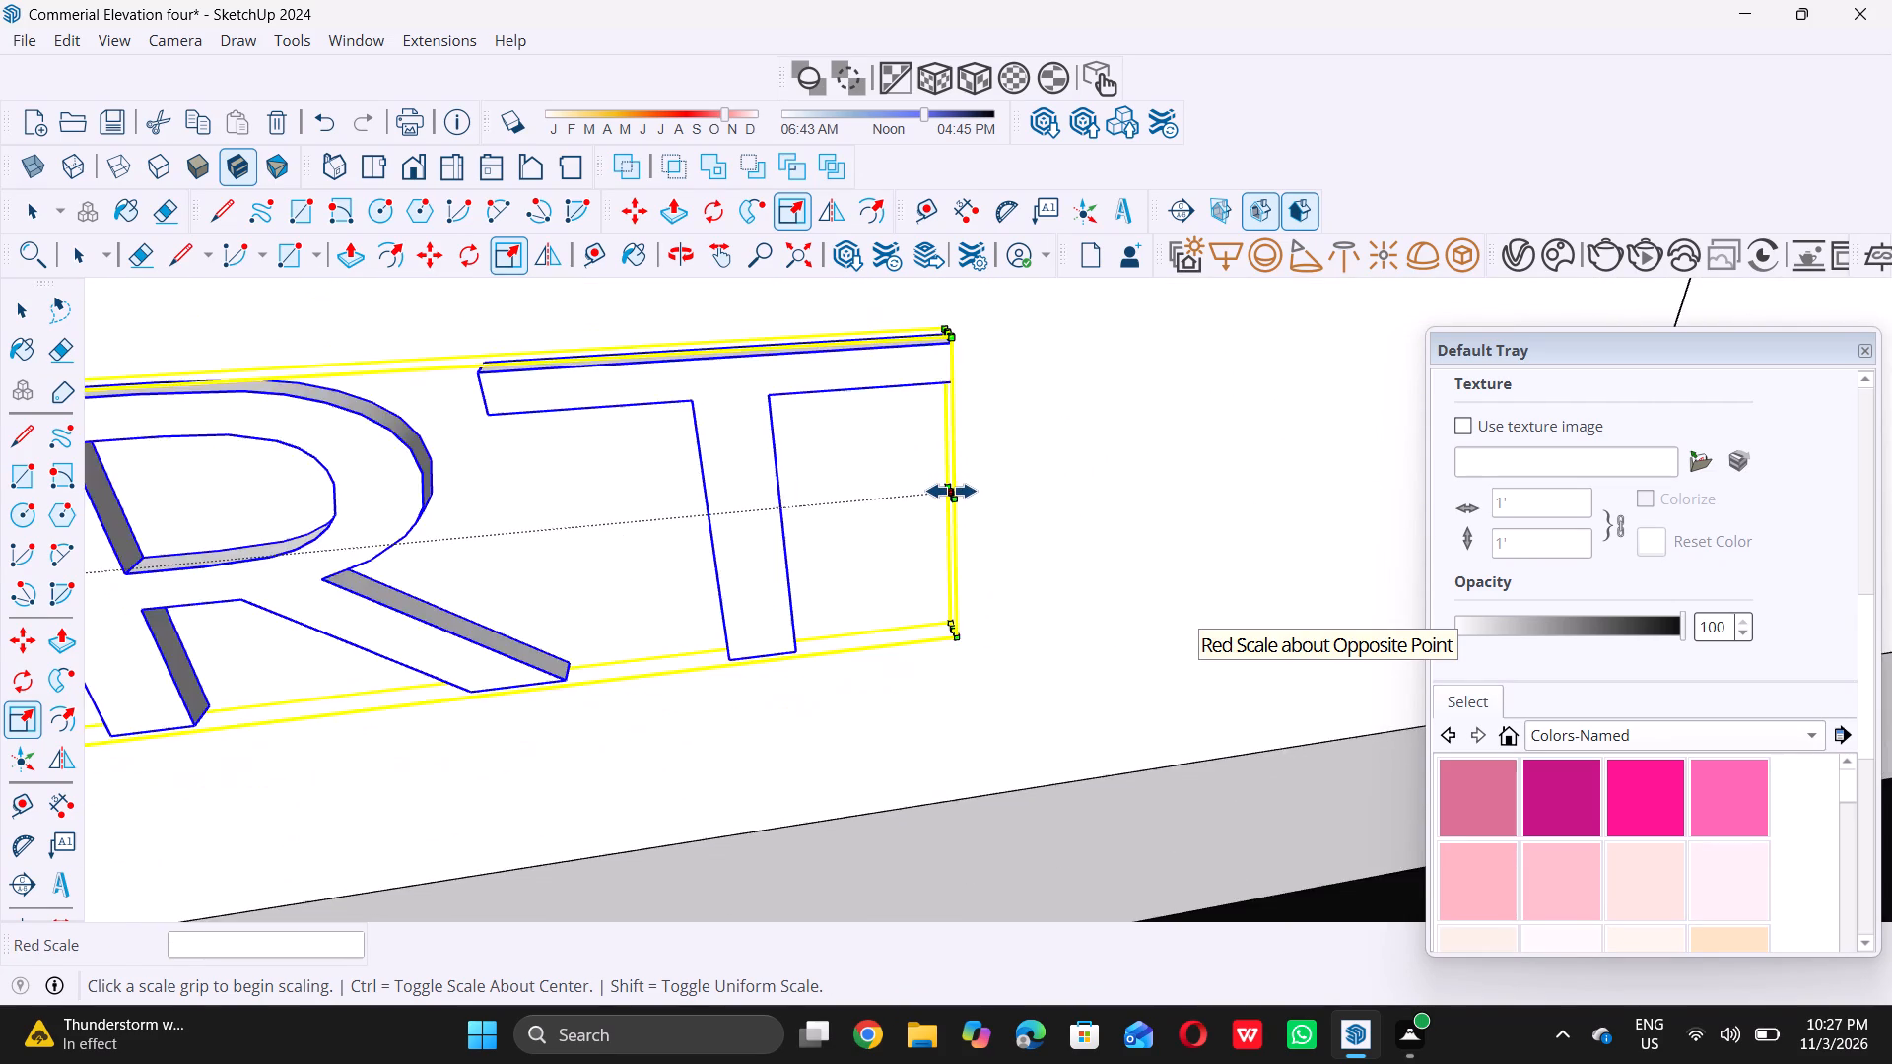
{"action": "scroll", "coordinate": [951, 491], "scroll_direction": "down", "scroll_amount": 12}
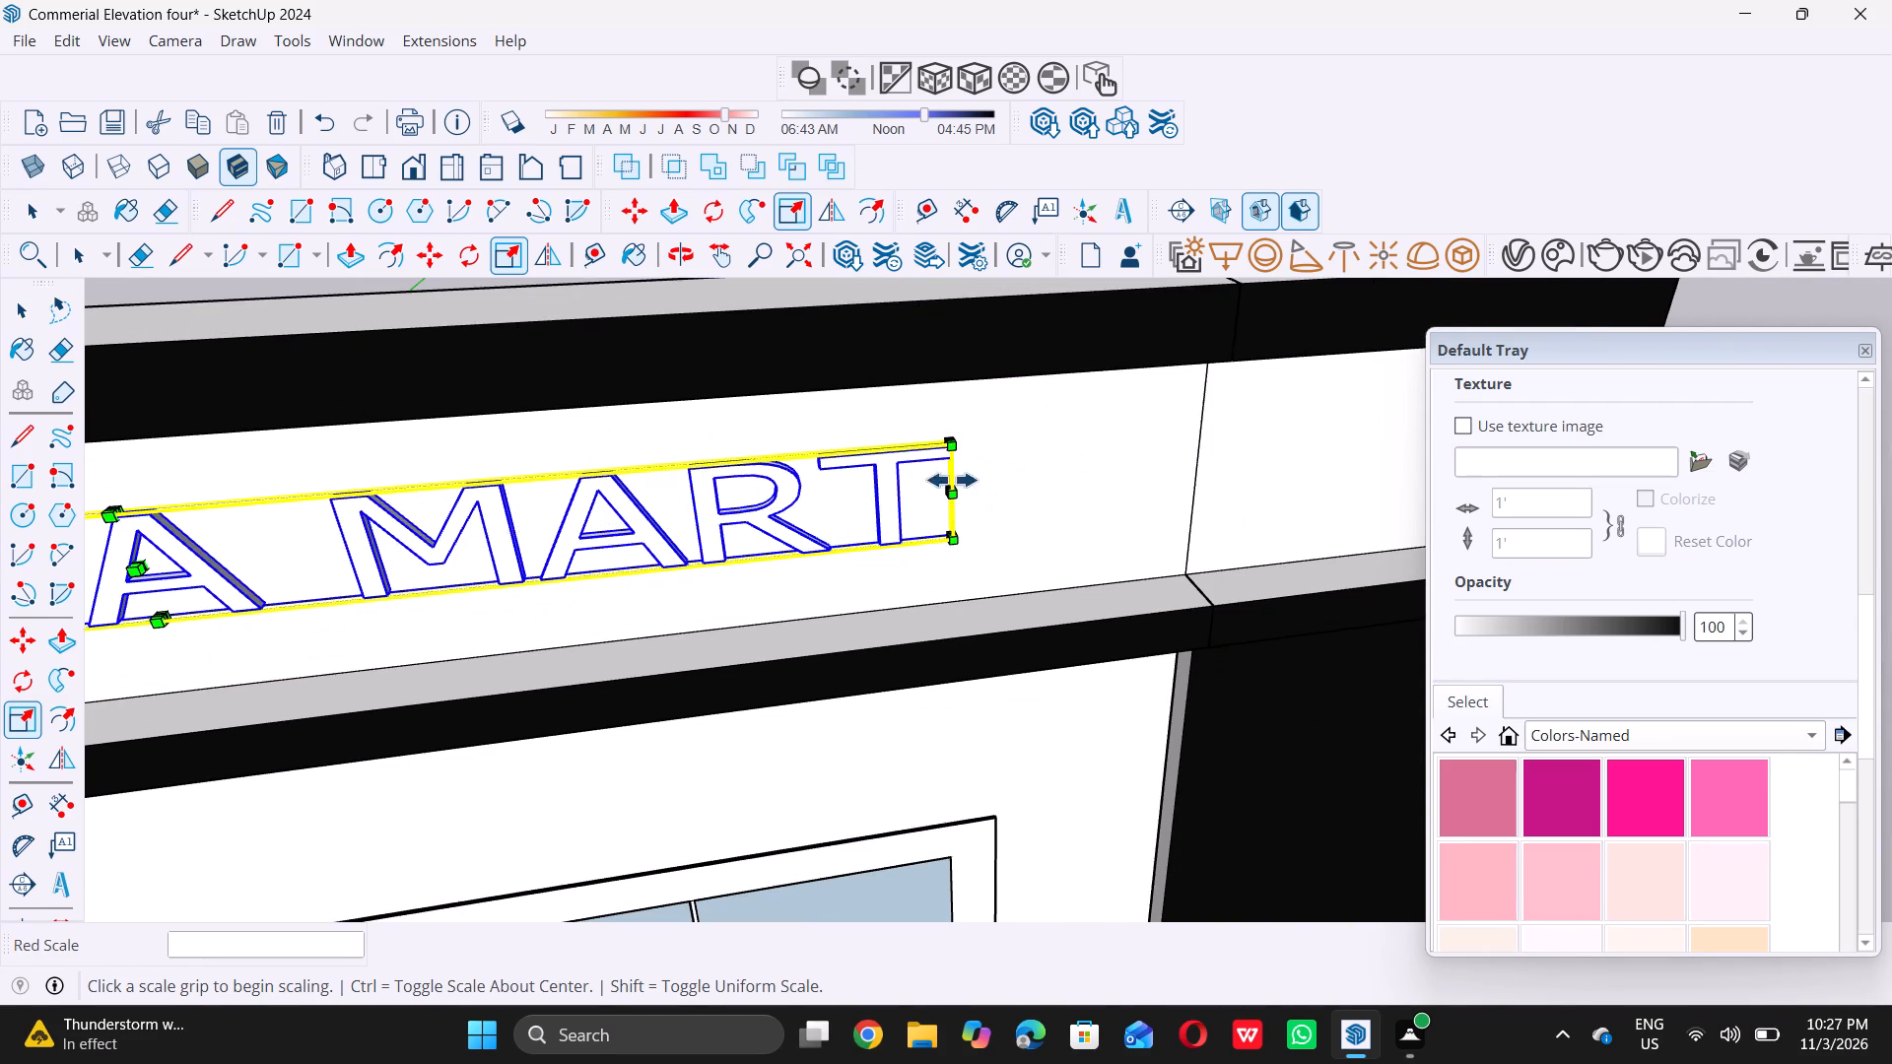
{"action": "scroll", "coordinate": [940, 471], "scroll_direction": "up", "scroll_amount": 14}
{"action": "scroll", "coordinate": [983, 537], "scroll_direction": "up", "scroll_amount": 9}
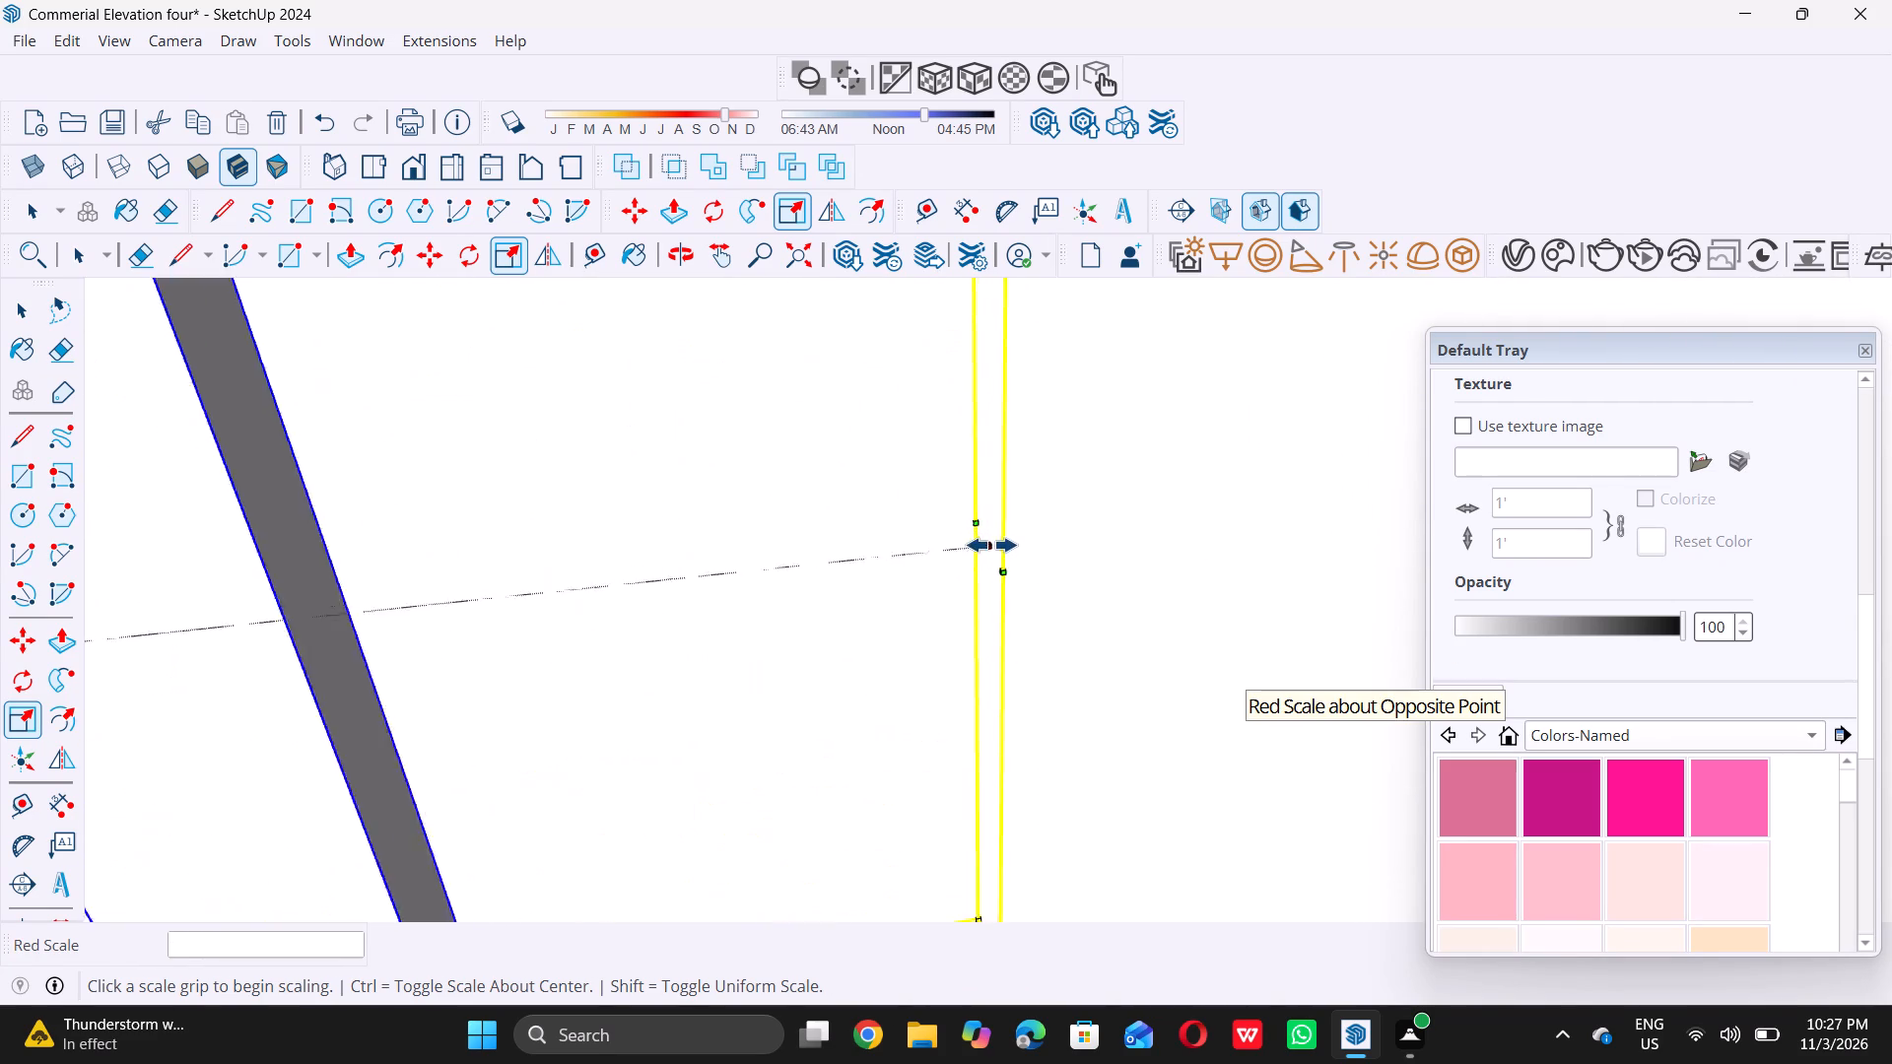
{"action": "double_click", "coordinate": [991, 543]}
{"action": "scroll", "coordinate": [1113, 551], "scroll_direction": "down", "scroll_amount": 4}
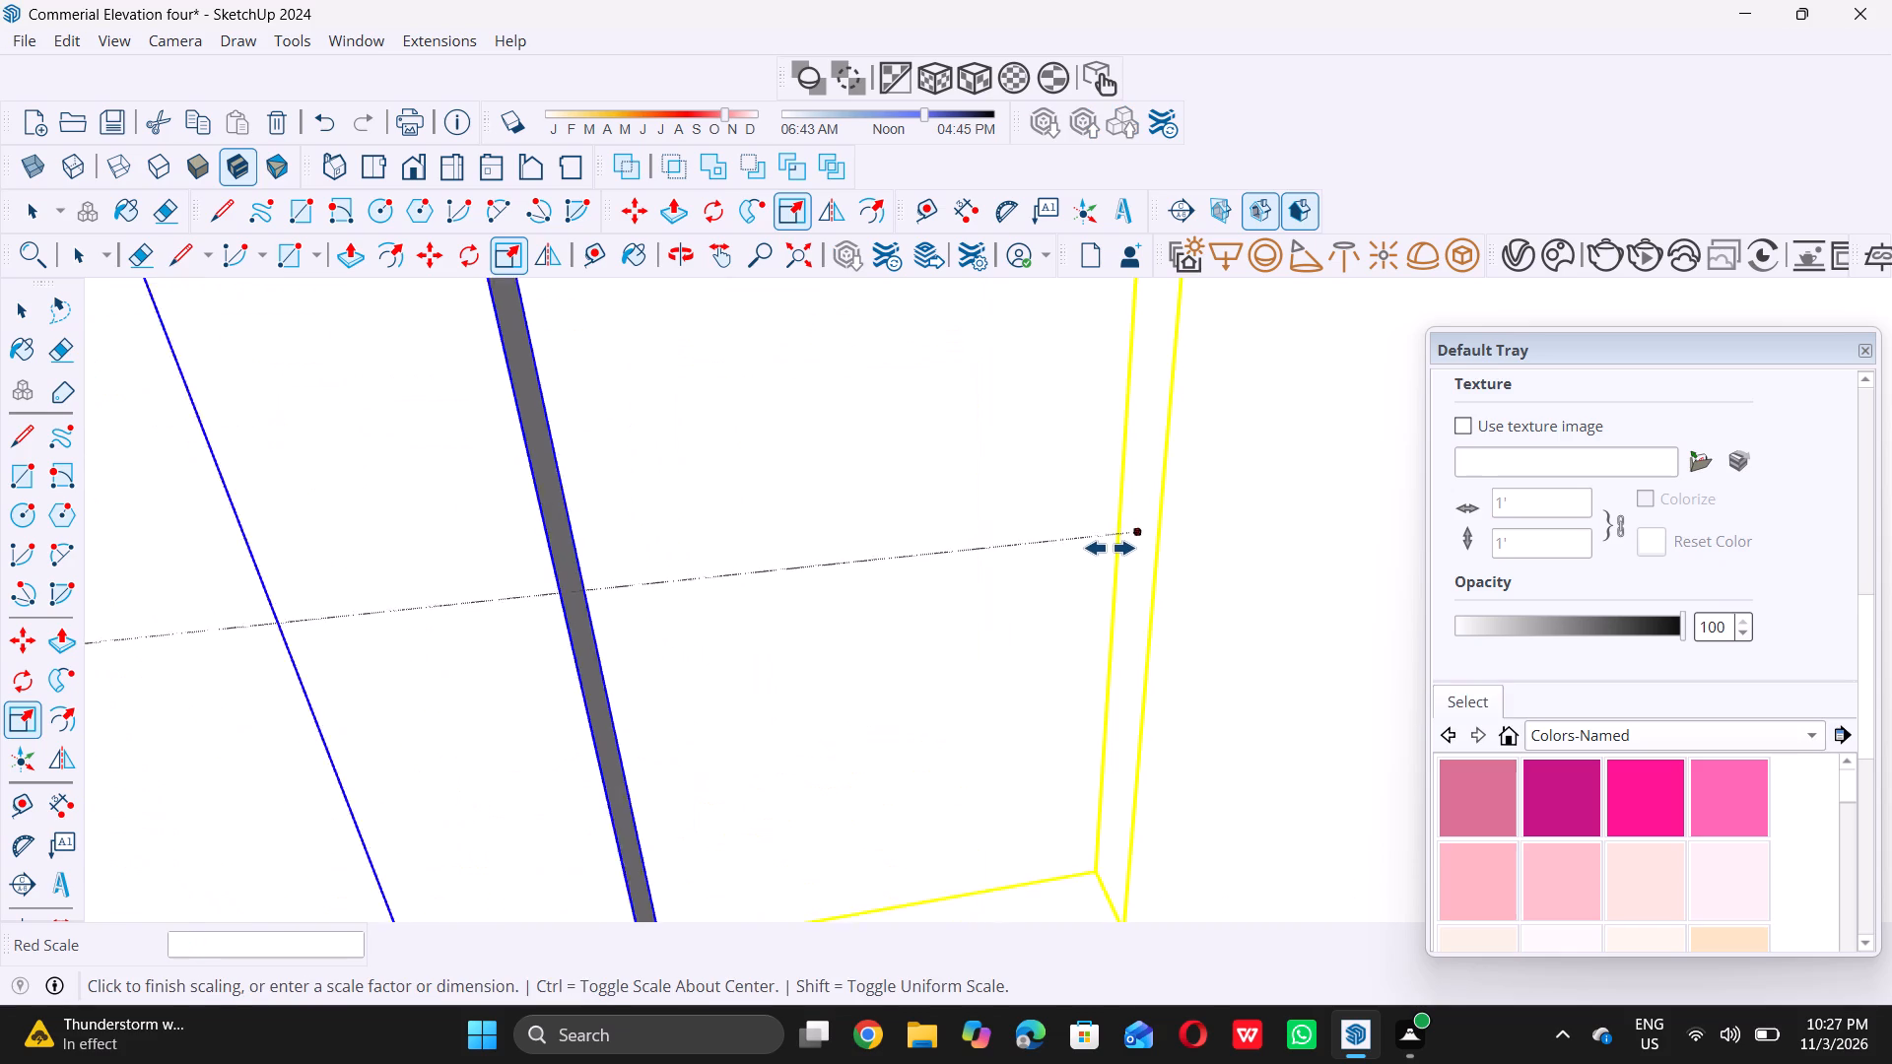
{"action": "scroll", "coordinate": [1110, 548], "scroll_direction": "down", "scroll_amount": 20}
{"action": "scroll", "coordinate": [1110, 548], "scroll_direction": "down", "scroll_amount": 1}
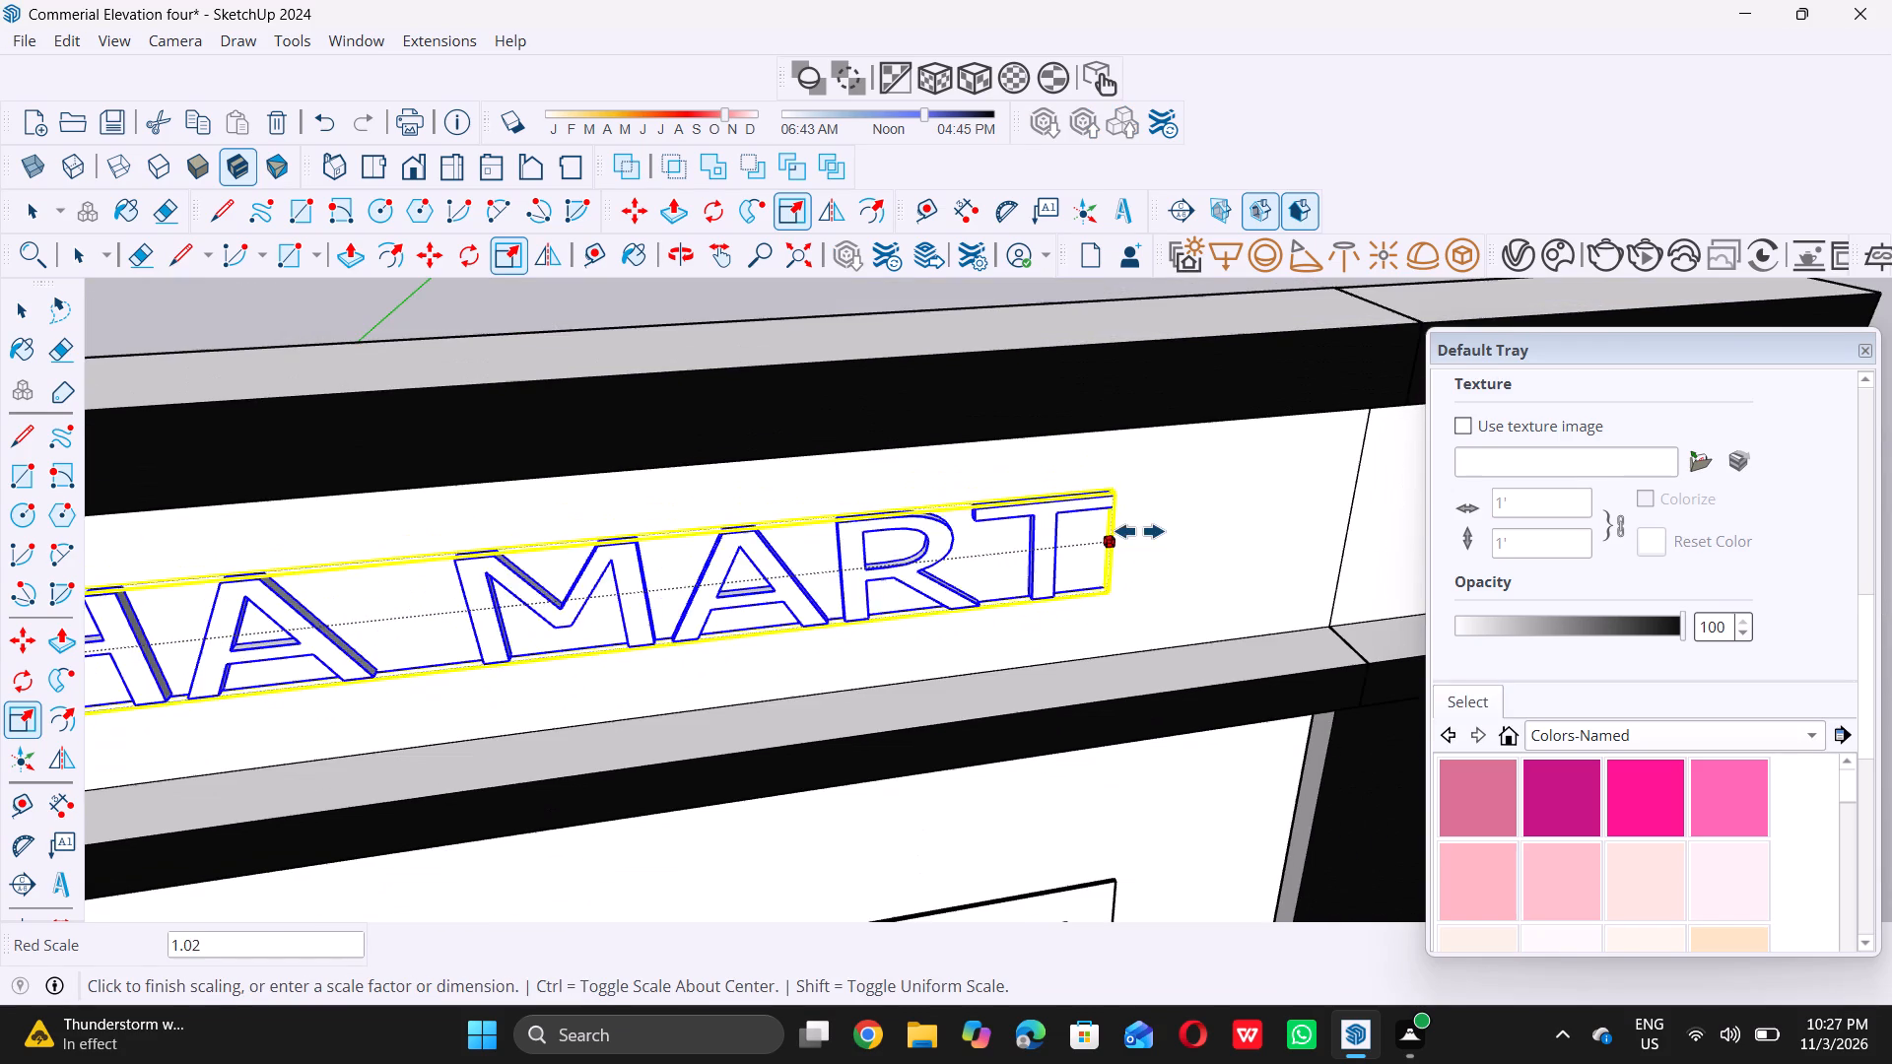
{"action": "left_click", "coordinate": [1206, 528]}
Scale the NAKSHA MART text taller from its top edge, by a factor of about 1.20.
{"action": "scroll", "coordinate": [1206, 527], "scroll_direction": "down", "scroll_amount": 2}
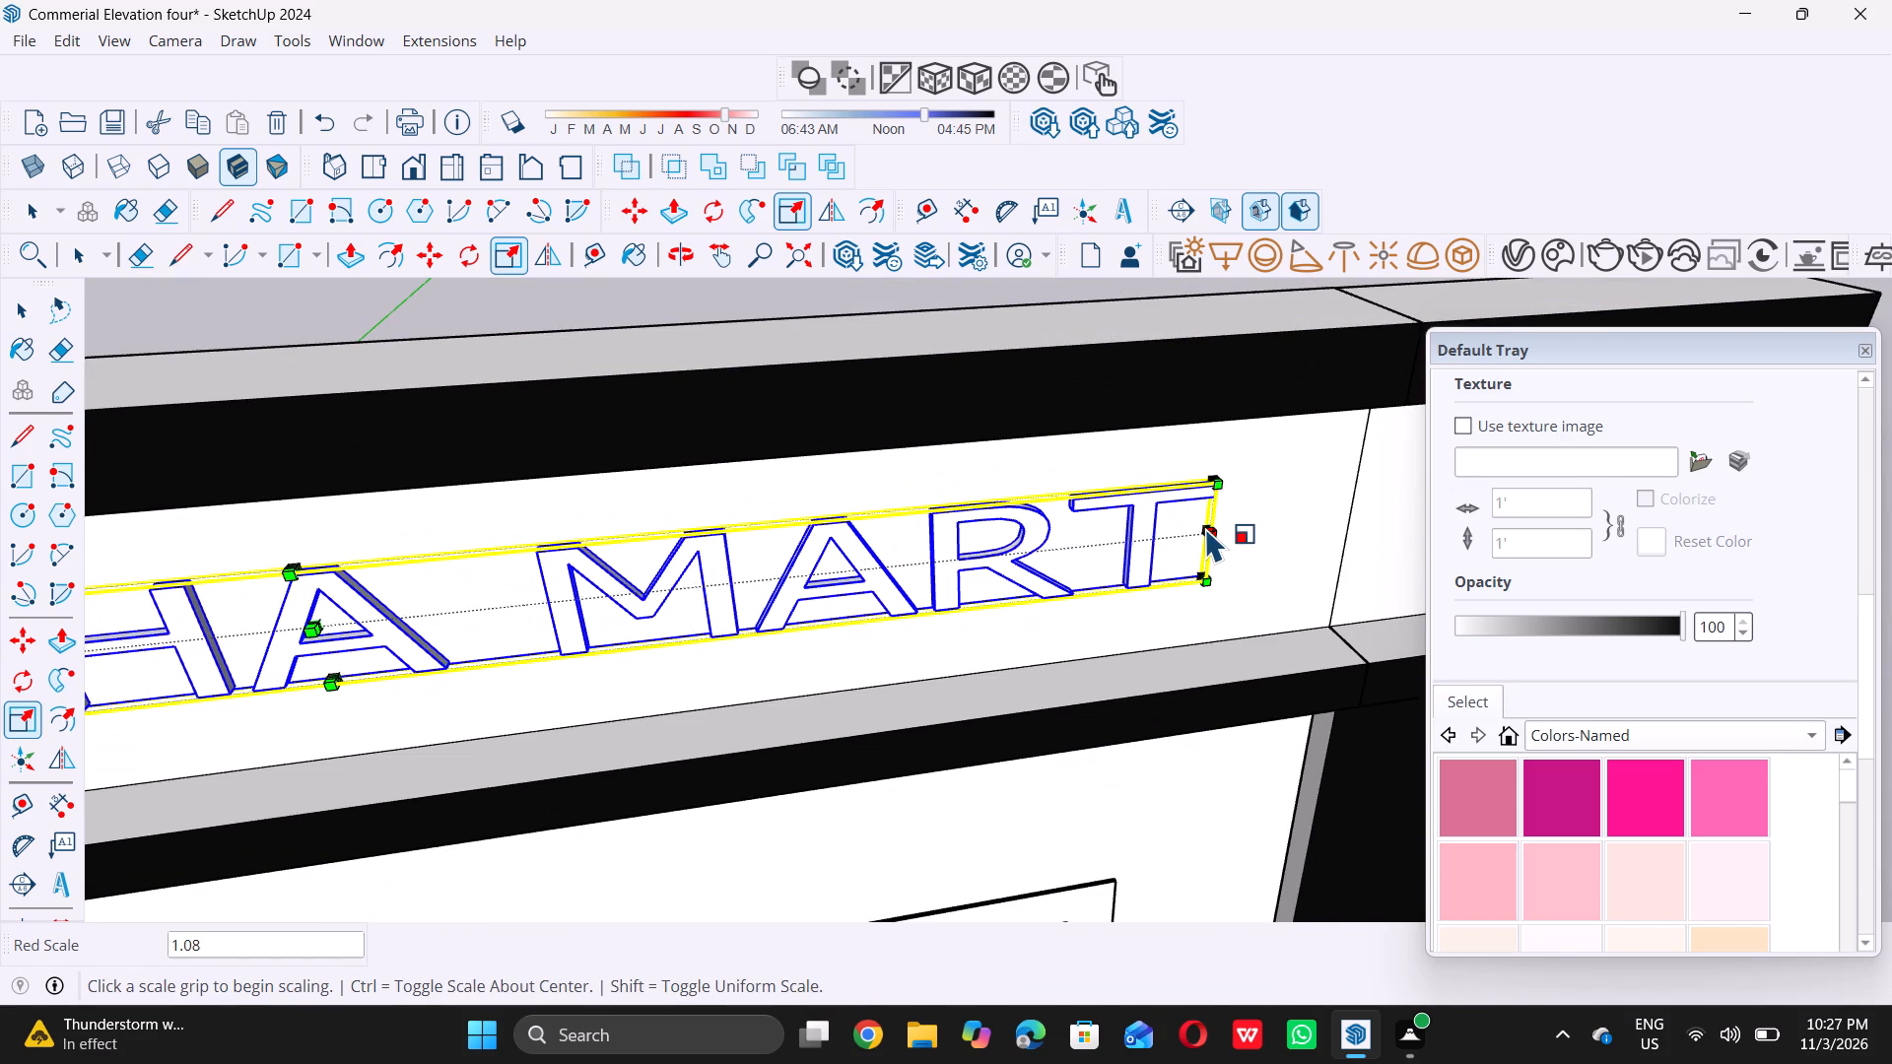
{"action": "scroll", "coordinate": [1206, 527], "scroll_direction": "down", "scroll_amount": 17}
{"action": "middle_click_drag", "start_coordinate": [866, 624], "coordinate": [1181, 603]}
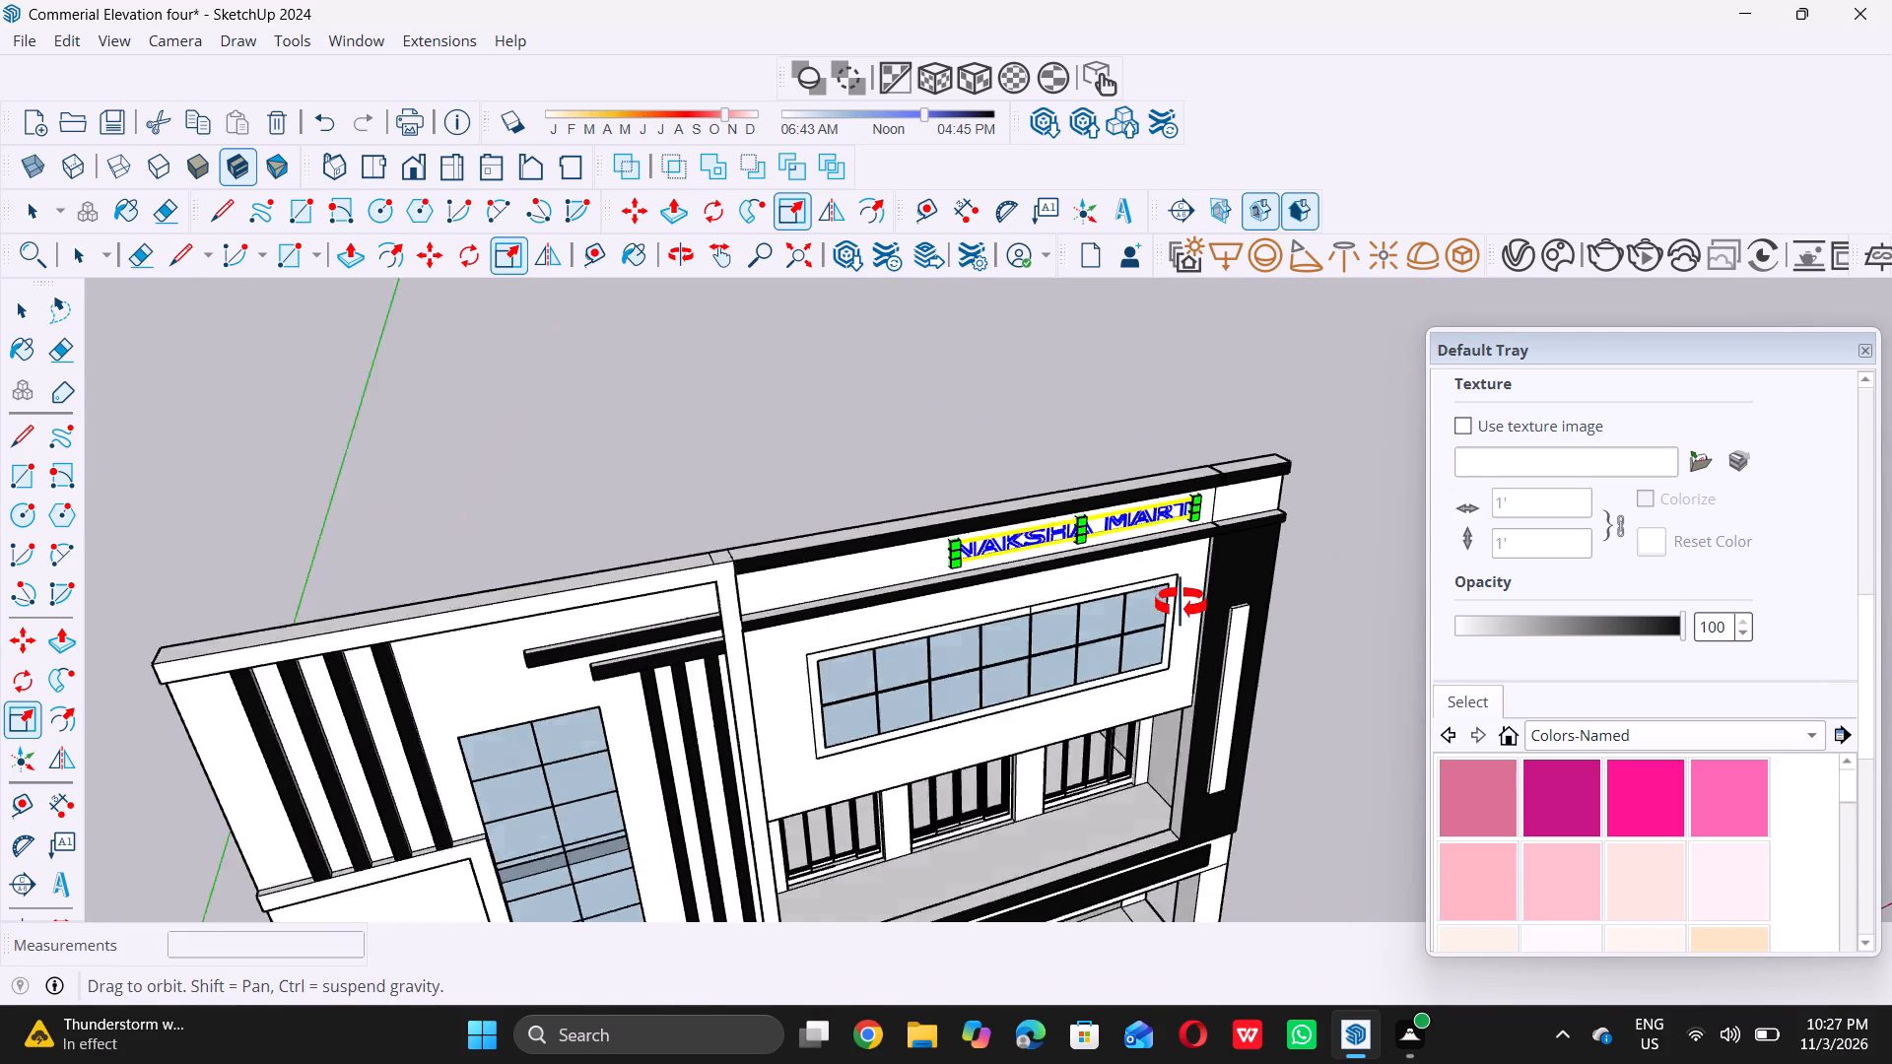
{"action": "middle_click_drag", "start_coordinate": [1181, 603], "coordinate": [1219, 574]}
{"action": "scroll", "coordinate": [1200, 492], "scroll_direction": "up", "scroll_amount": 10}
{"action": "scroll", "coordinate": [1061, 509], "scroll_direction": "up", "scroll_amount": 10}
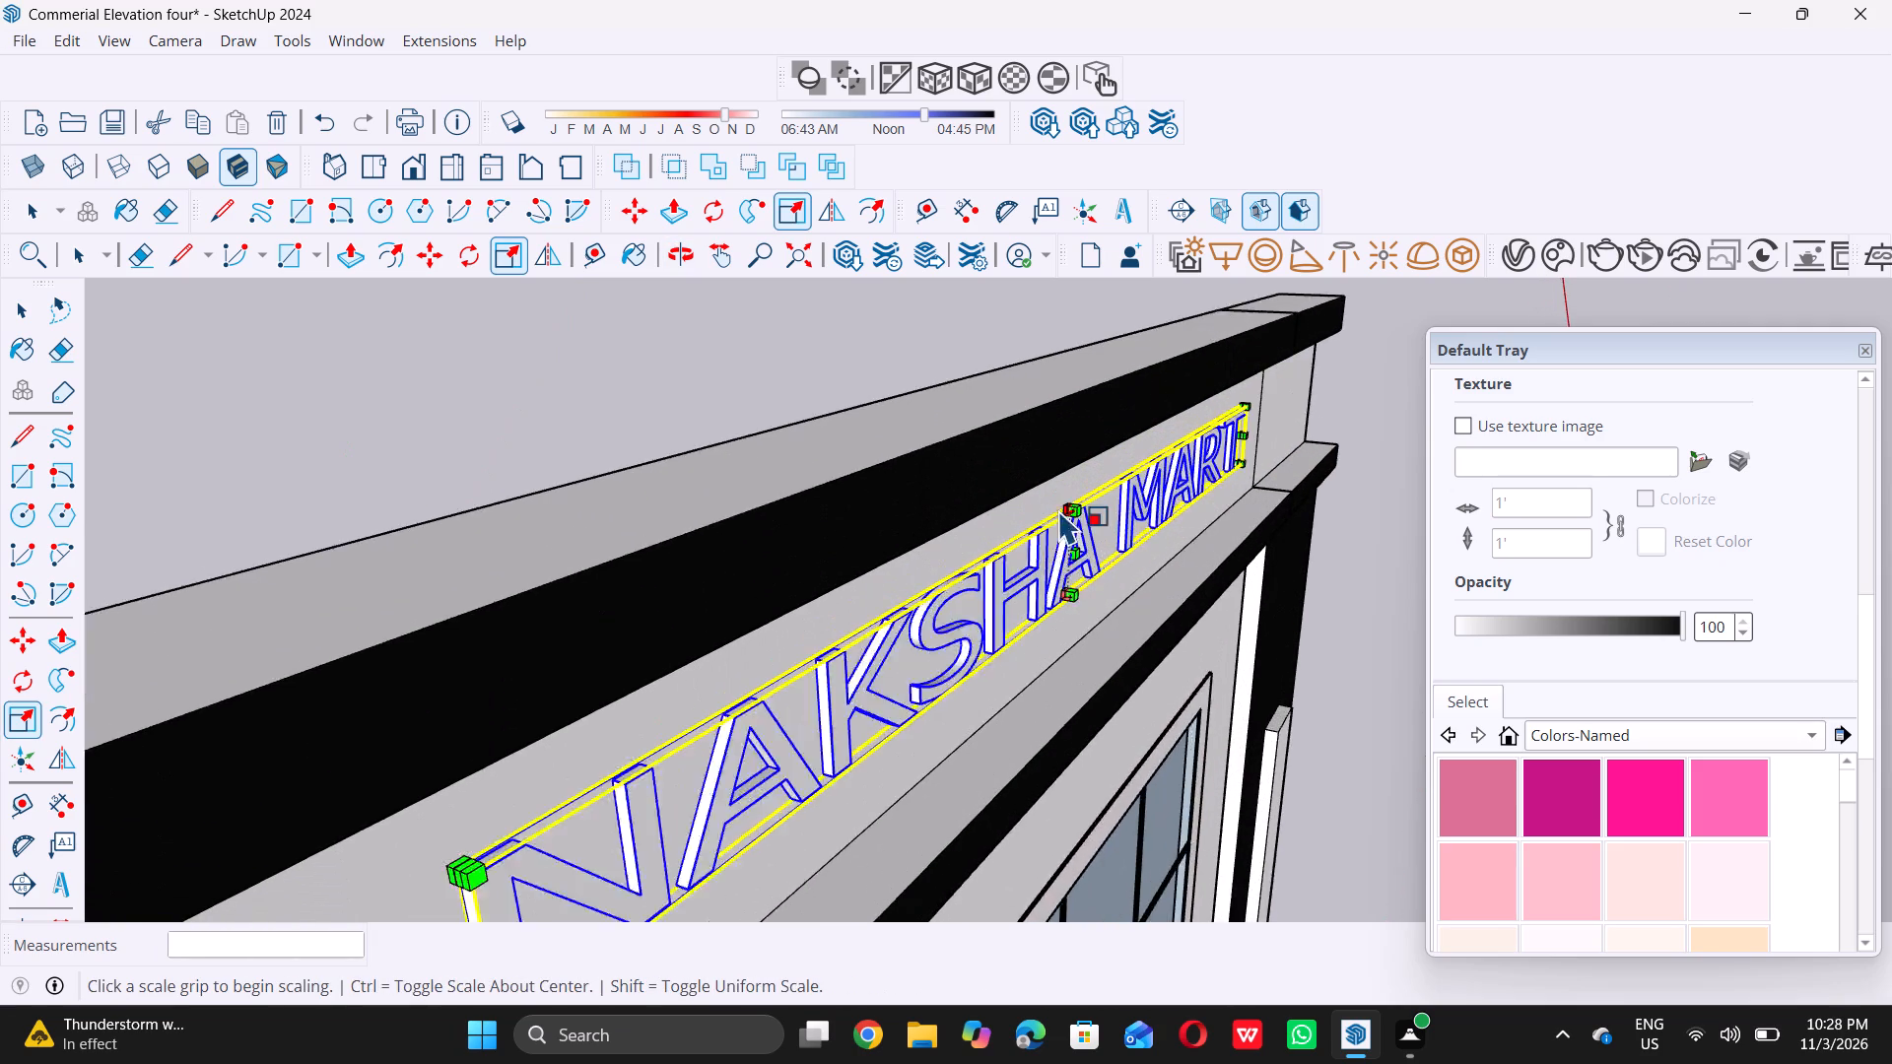
{"action": "scroll", "coordinate": [1074, 502], "scroll_direction": "up", "scroll_amount": 15}
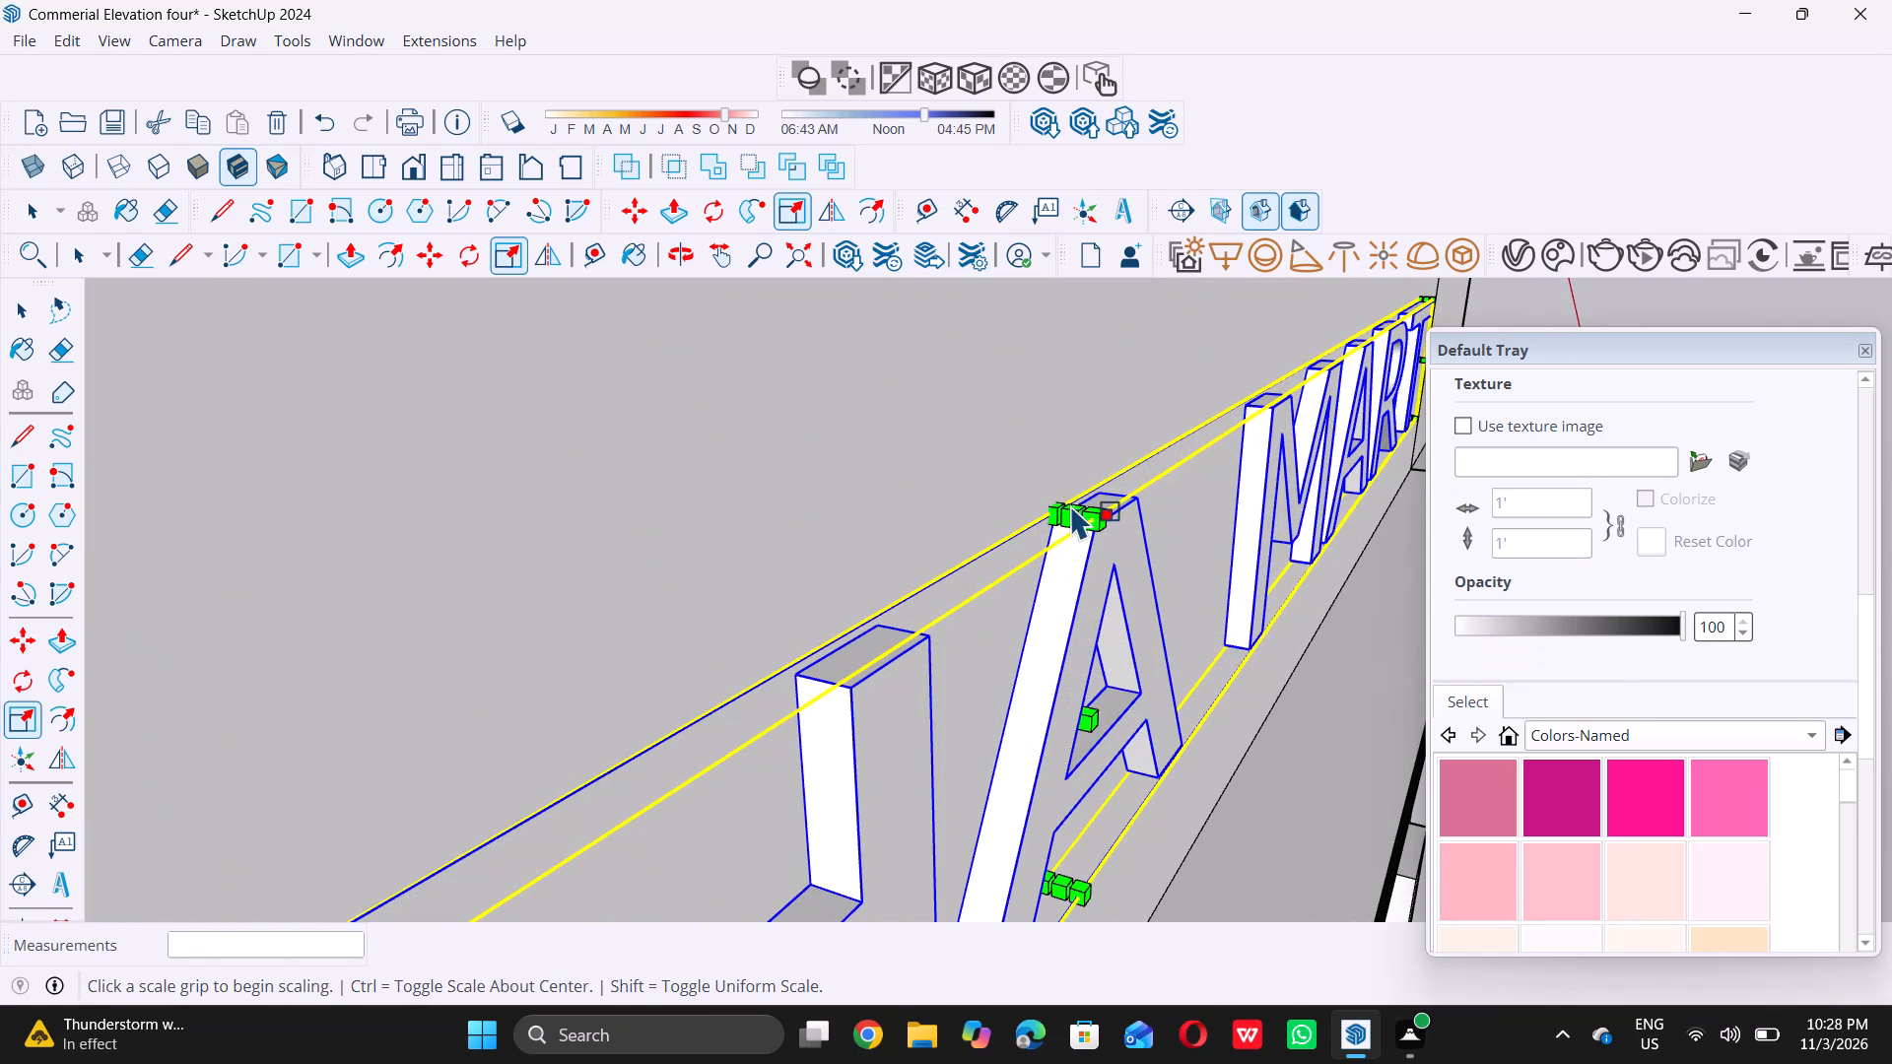
{"action": "scroll", "coordinate": [1077, 506], "scroll_direction": "up", "scroll_amount": 5}
{"action": "left_click", "coordinate": [1076, 504]}
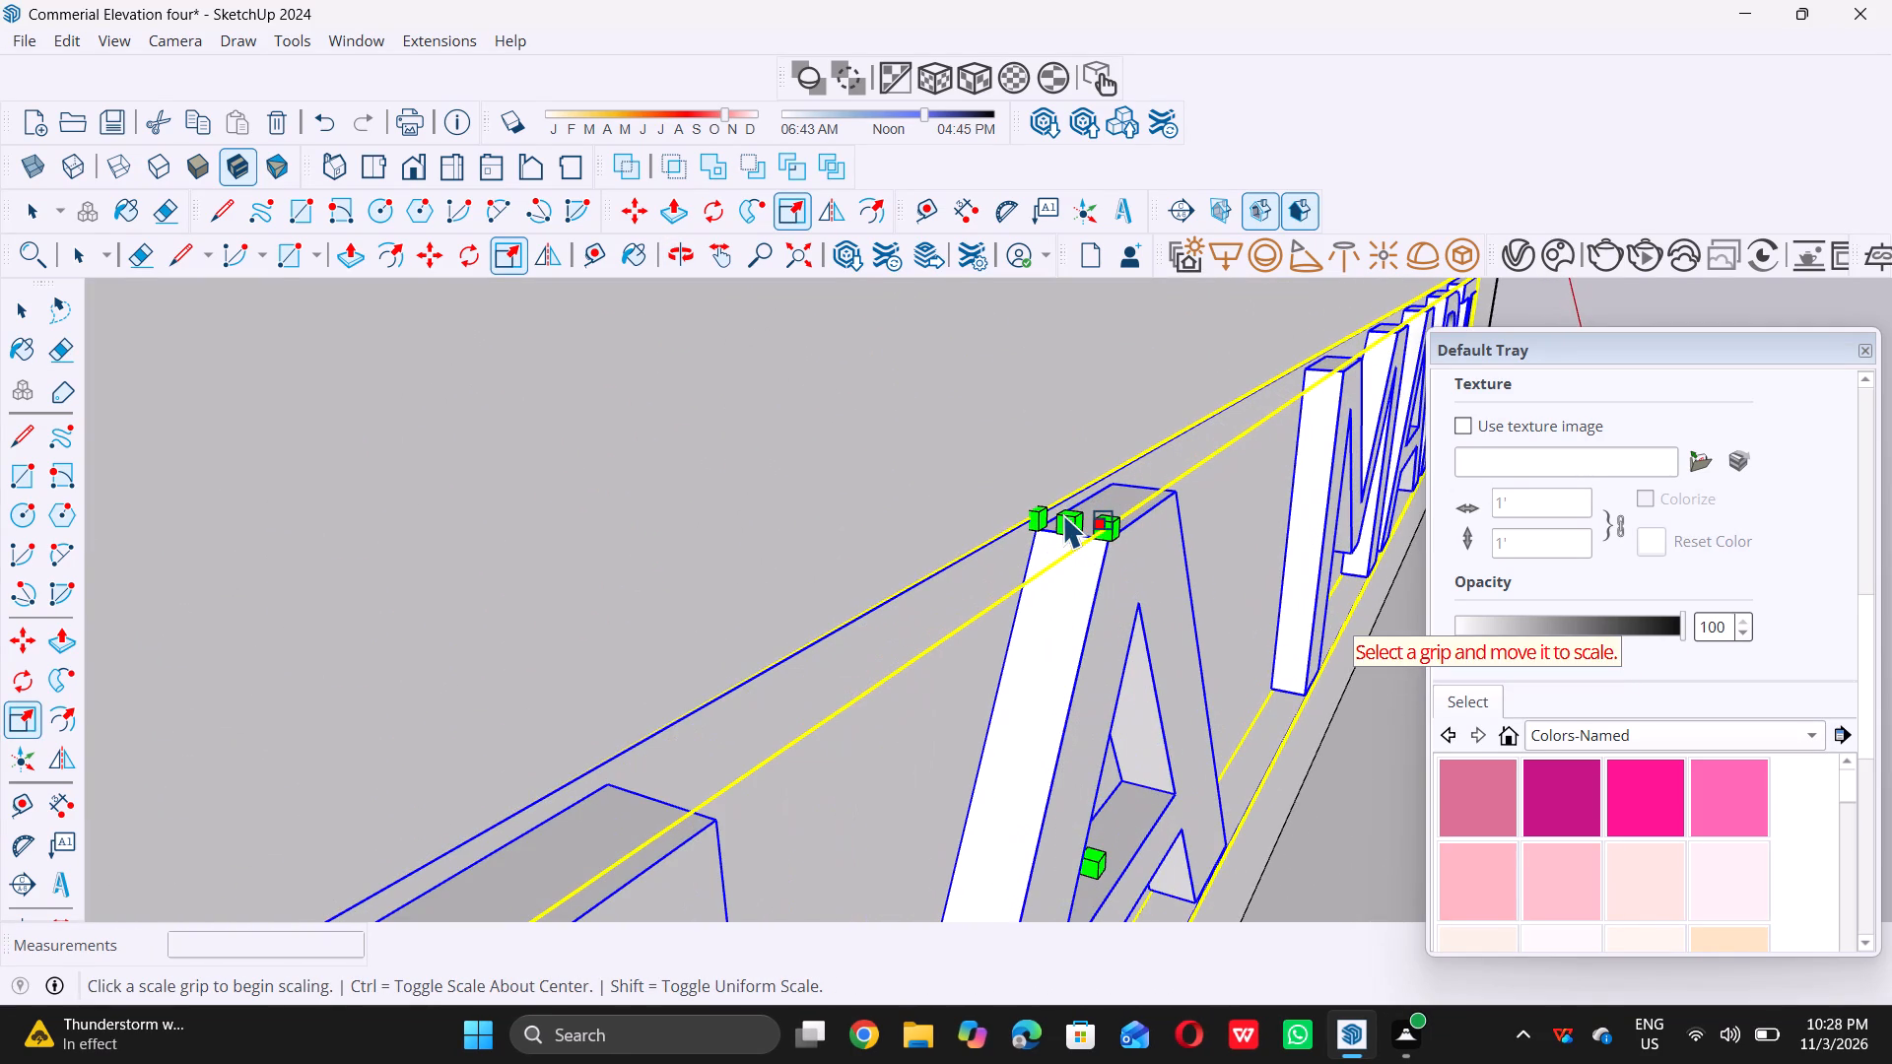
{"action": "double_click", "coordinate": [1061, 516]}
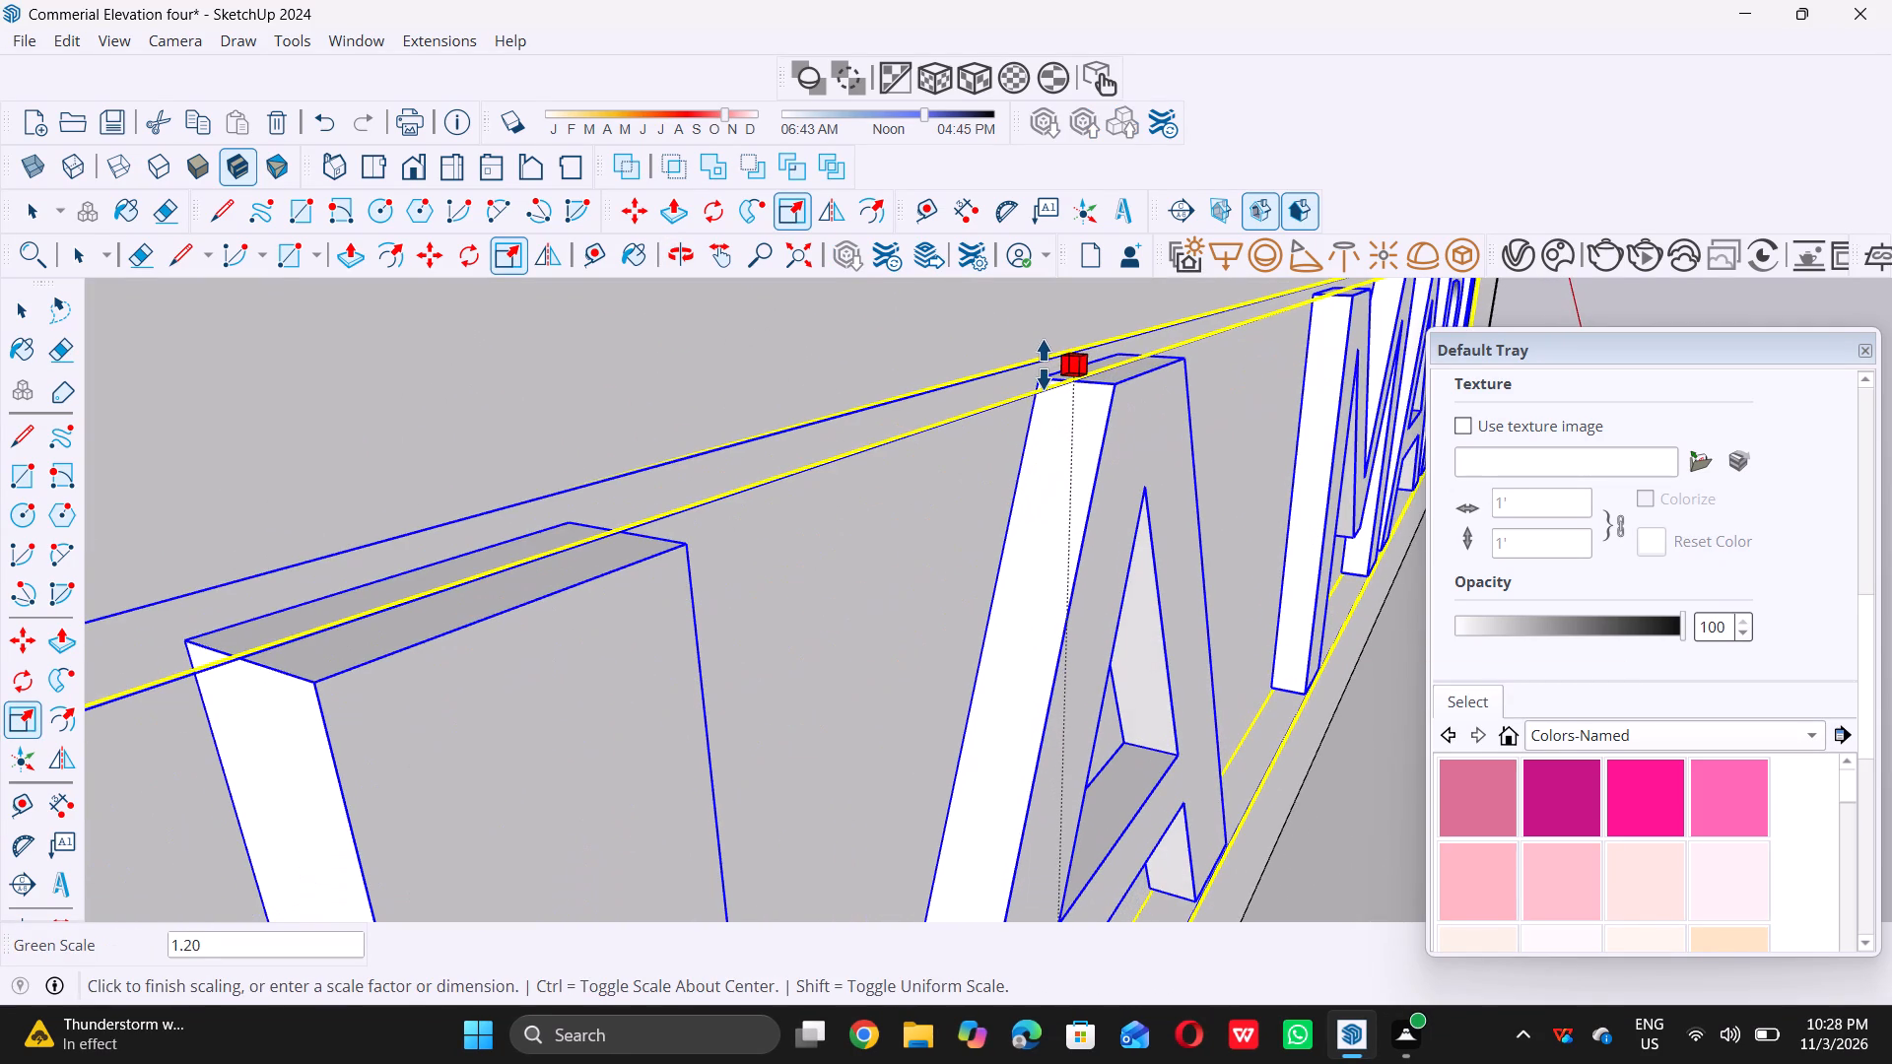
{"action": "left_click", "coordinate": [1044, 364]}
Scale the NAKSHA MART text taller from its bottom edge, down toward the dark ledge below it.
{"action": "scroll", "coordinate": [1034, 367], "scroll_direction": "down", "scroll_amount": 17}
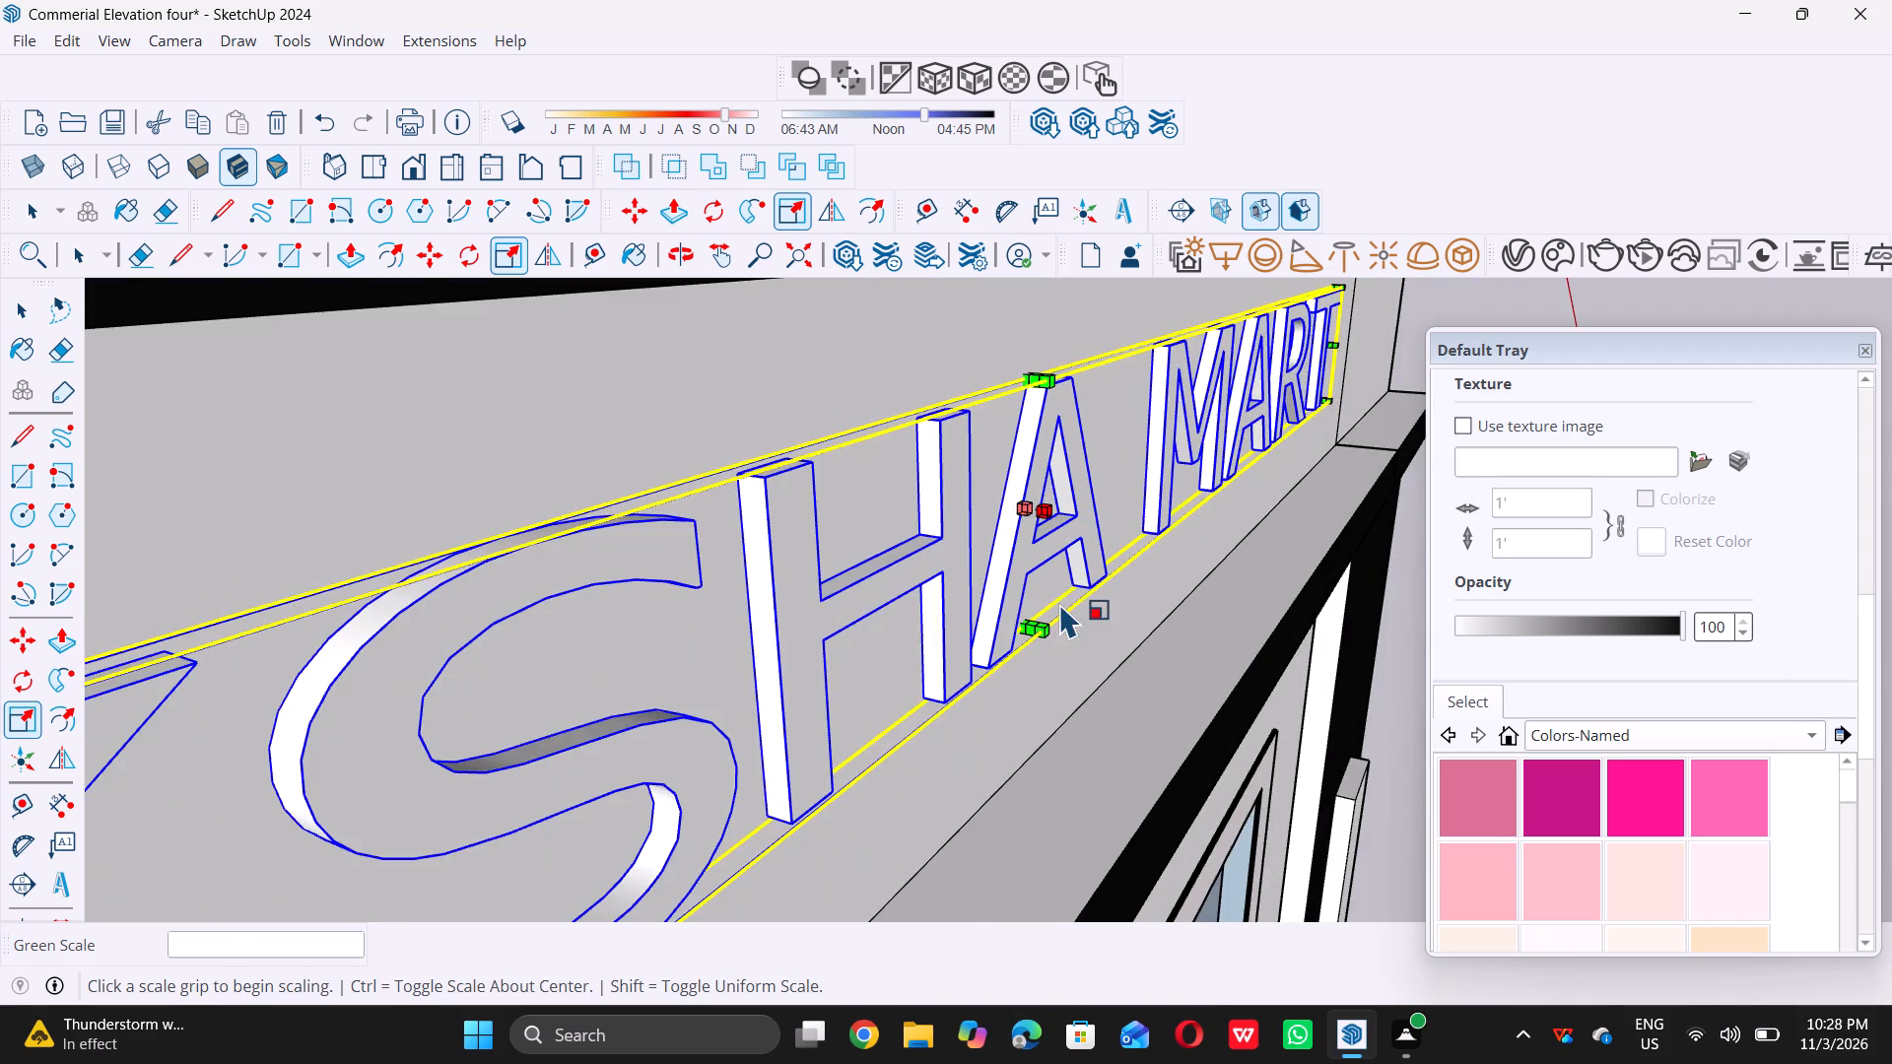
{"action": "scroll", "coordinate": [1057, 604], "scroll_direction": "down", "scroll_amount": 5}
{"action": "middle_click_drag", "start_coordinate": [1036, 689], "coordinate": [1049, 564]}
{"action": "middle_click", "coordinate": [1049, 564]}
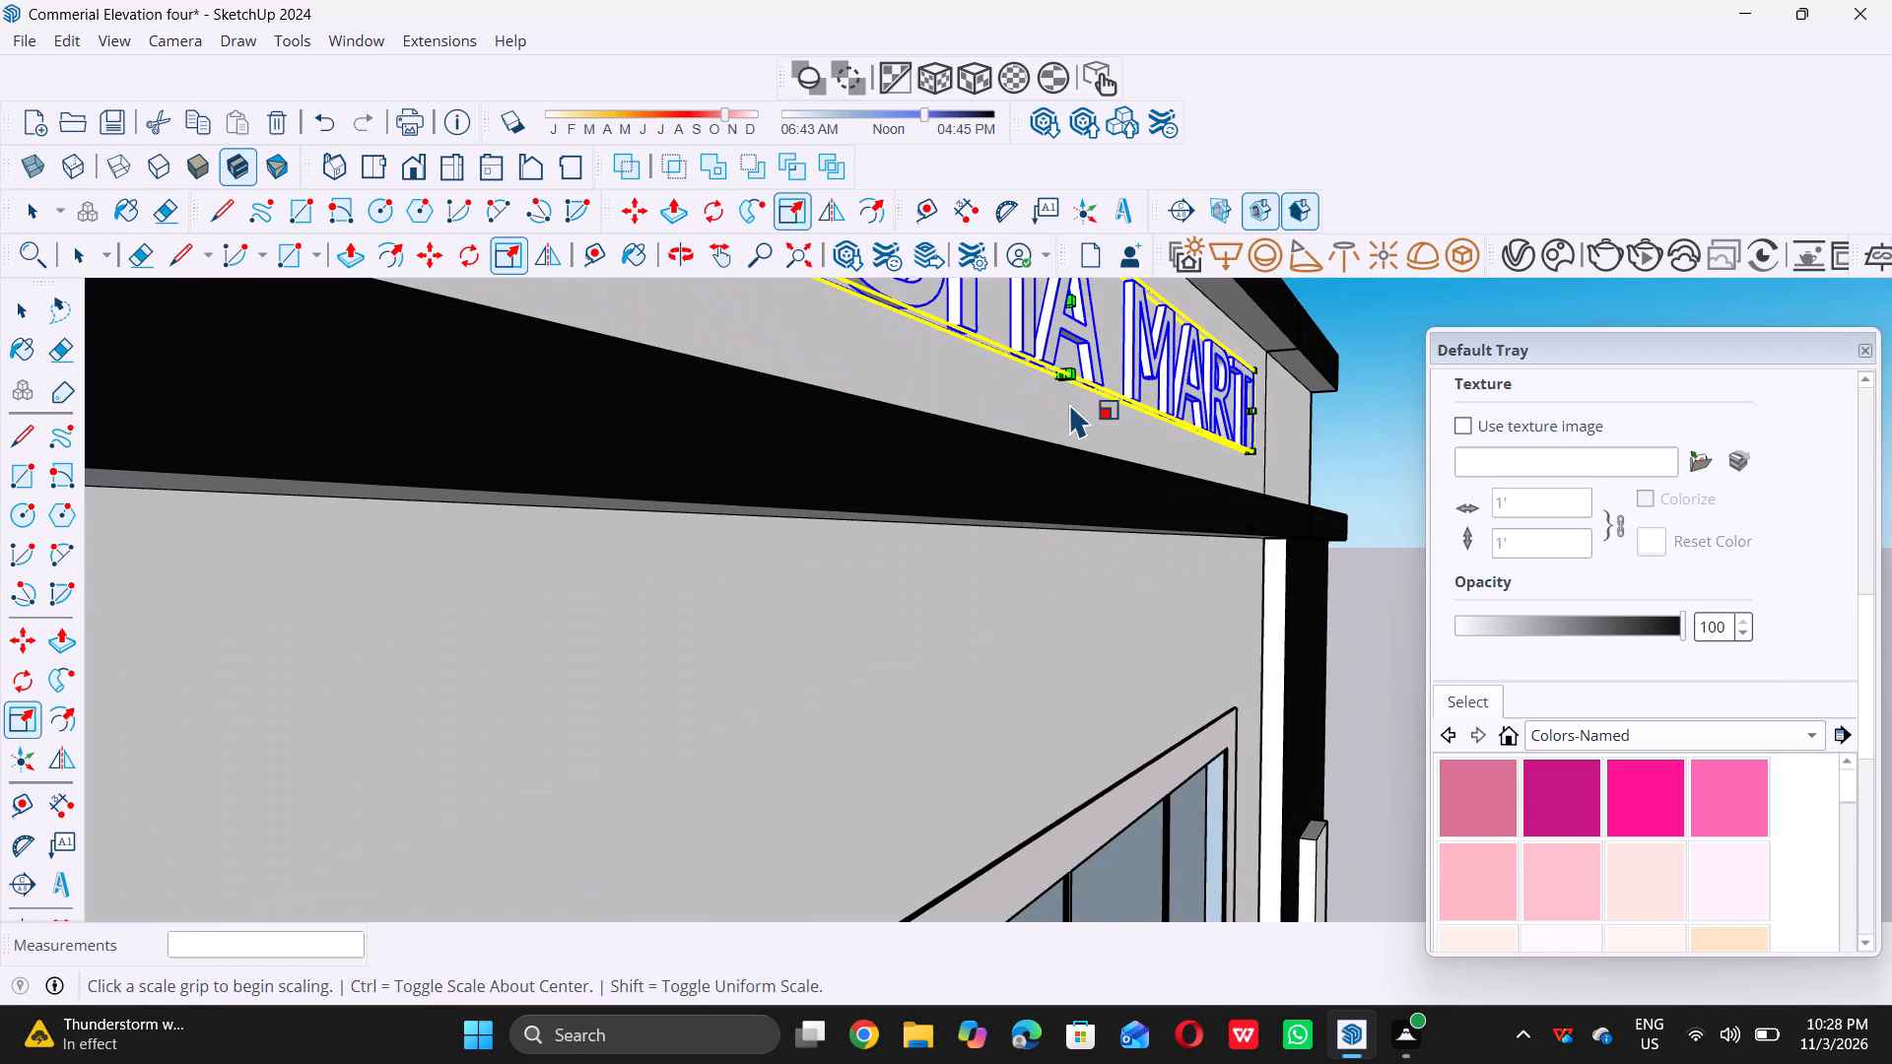
{"action": "scroll", "coordinate": [1048, 360], "scroll_direction": "up", "scroll_amount": 20}
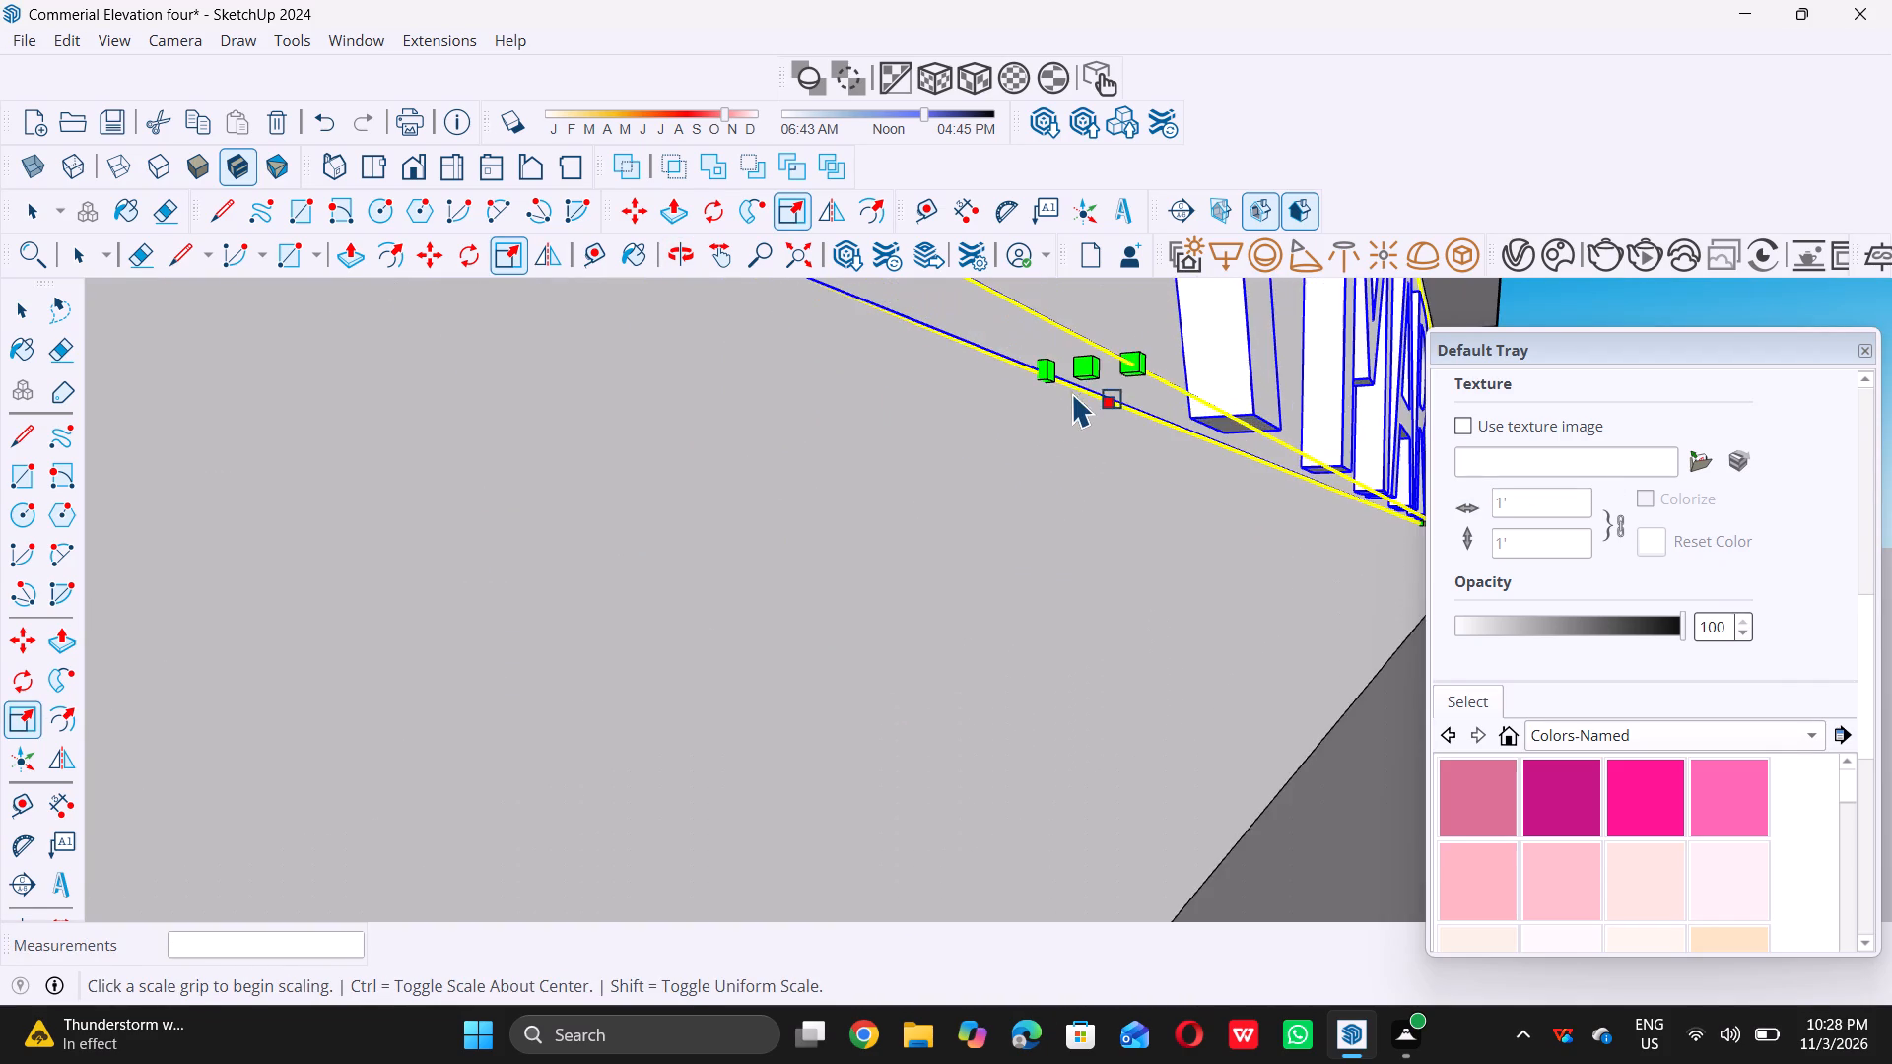
{"action": "scroll", "coordinate": [1077, 379], "scroll_direction": "up", "scroll_amount": 3}
{"action": "double_click", "coordinate": [1088, 369]}
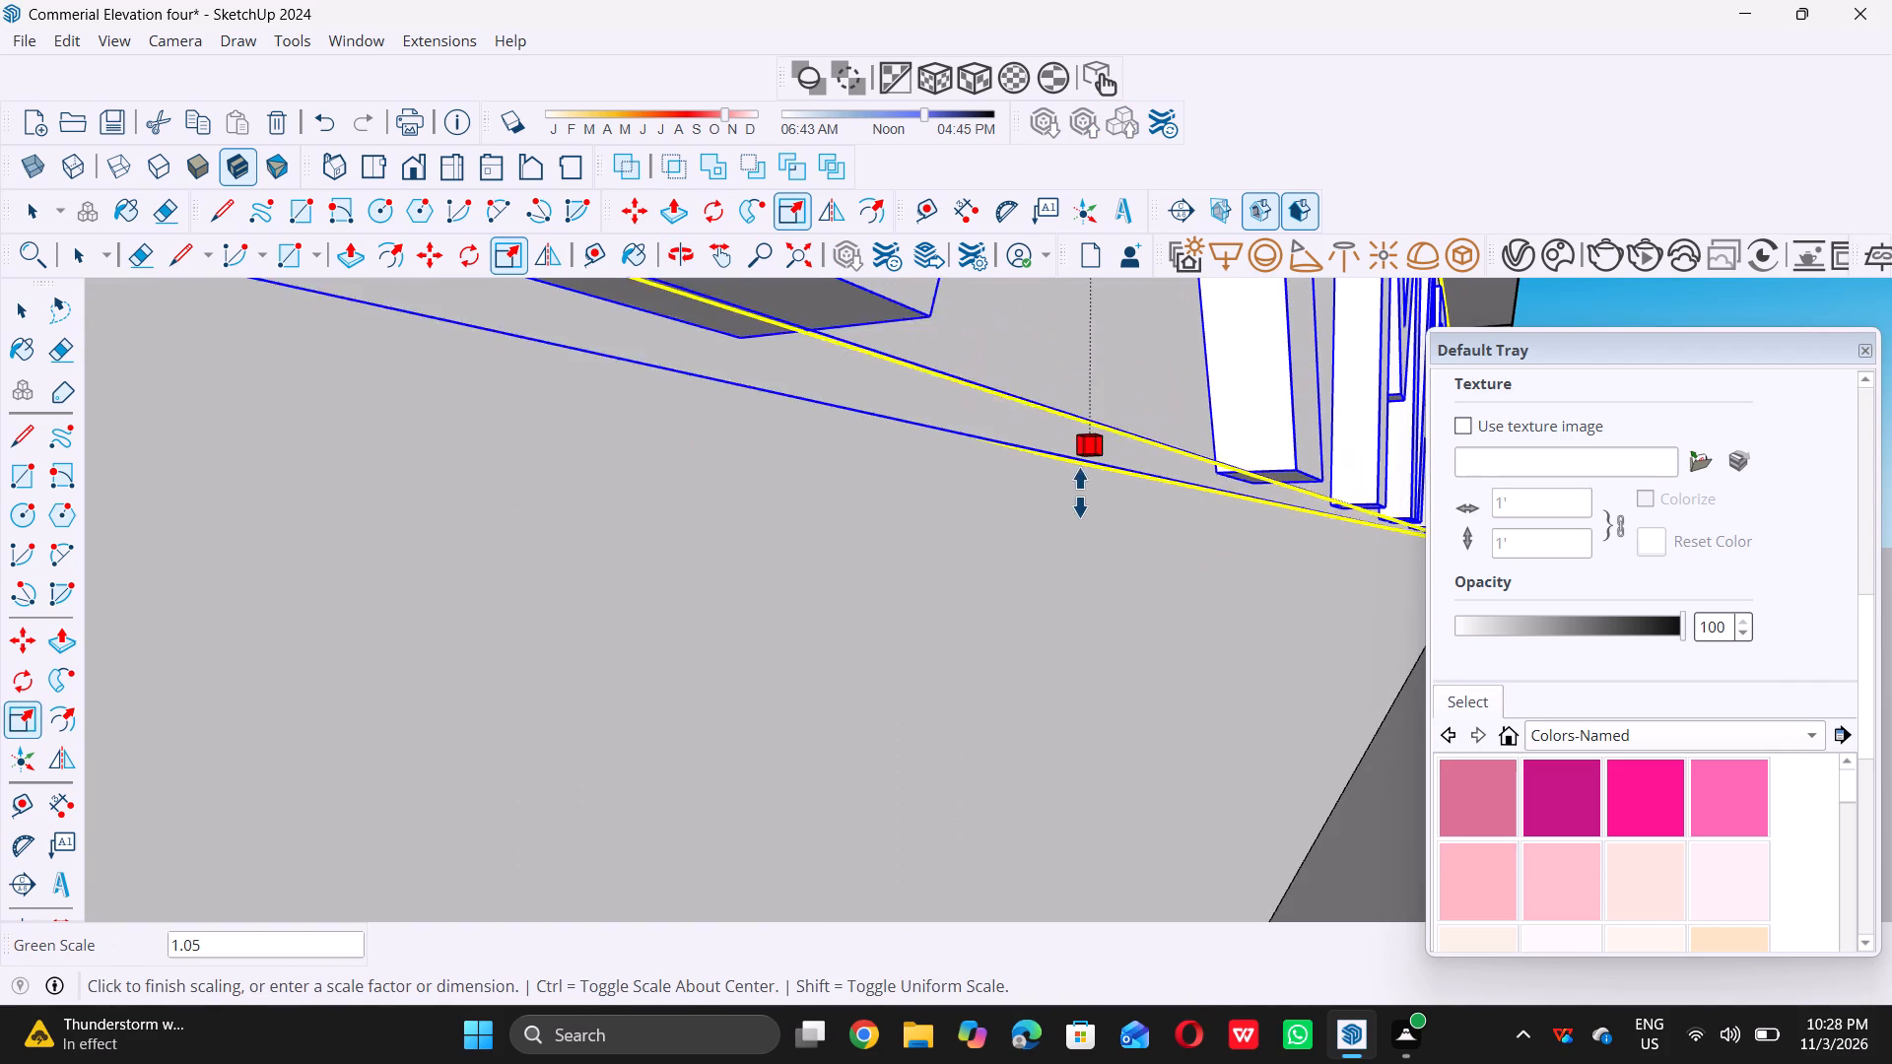
{"action": "triple_click", "coordinate": [1084, 501]}
{"action": "scroll", "coordinate": [1080, 528], "scroll_direction": "down", "scroll_amount": 19}
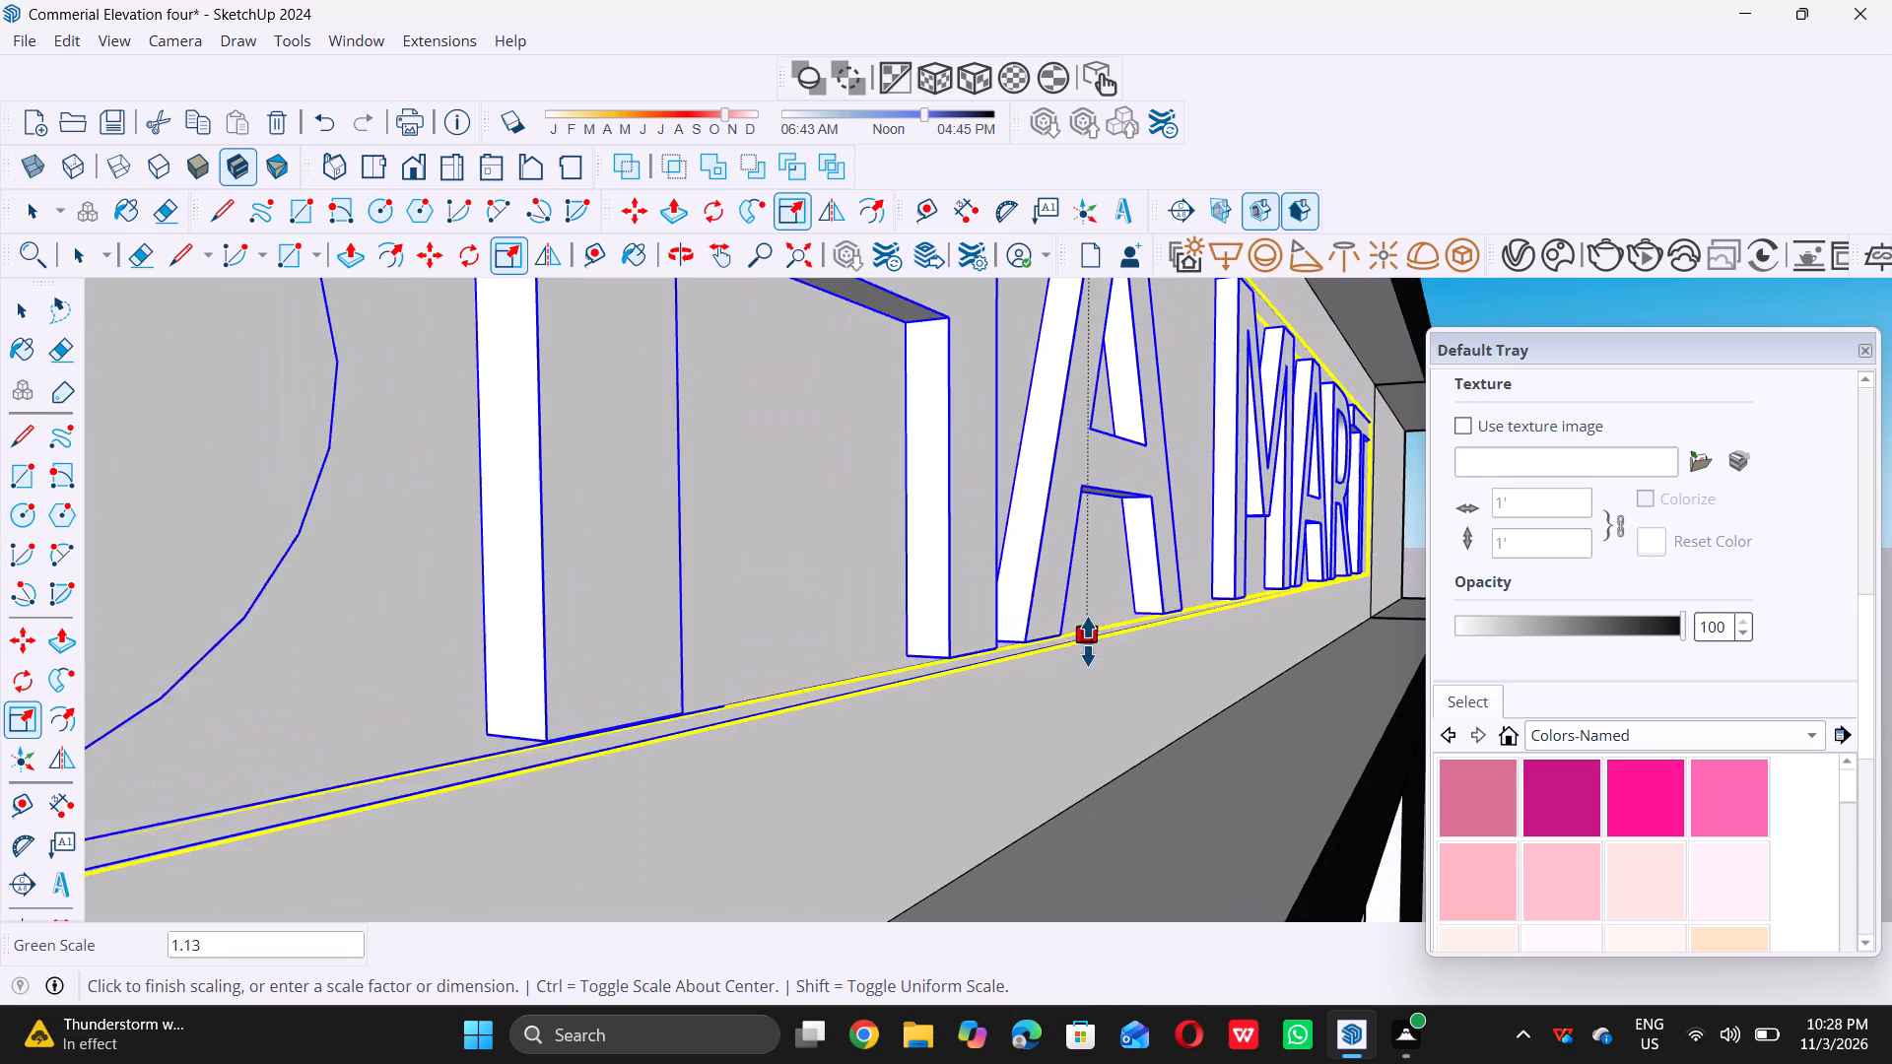
{"action": "scroll", "coordinate": [1088, 641], "scroll_direction": "down", "scroll_amount": 12}
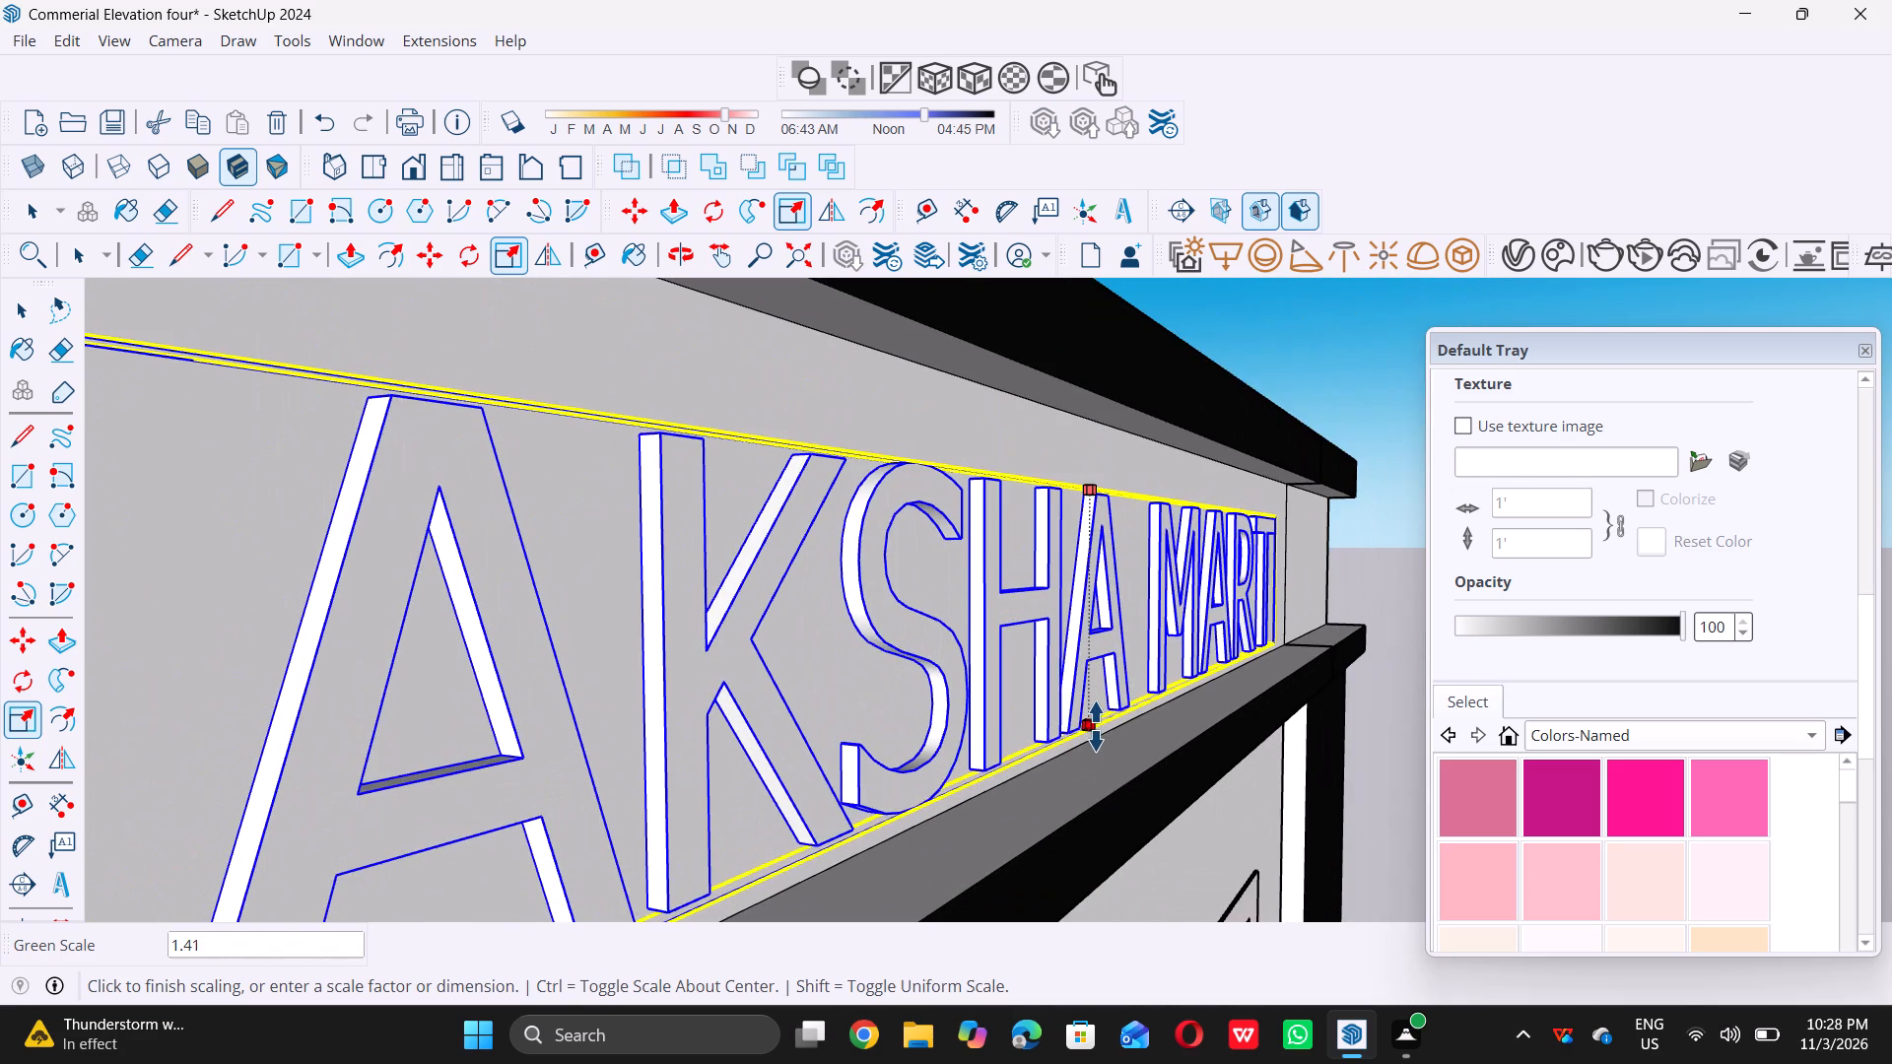
{"action": "triple_click", "coordinate": [1094, 698]}
{"action": "left_click", "coordinate": [1094, 697]}
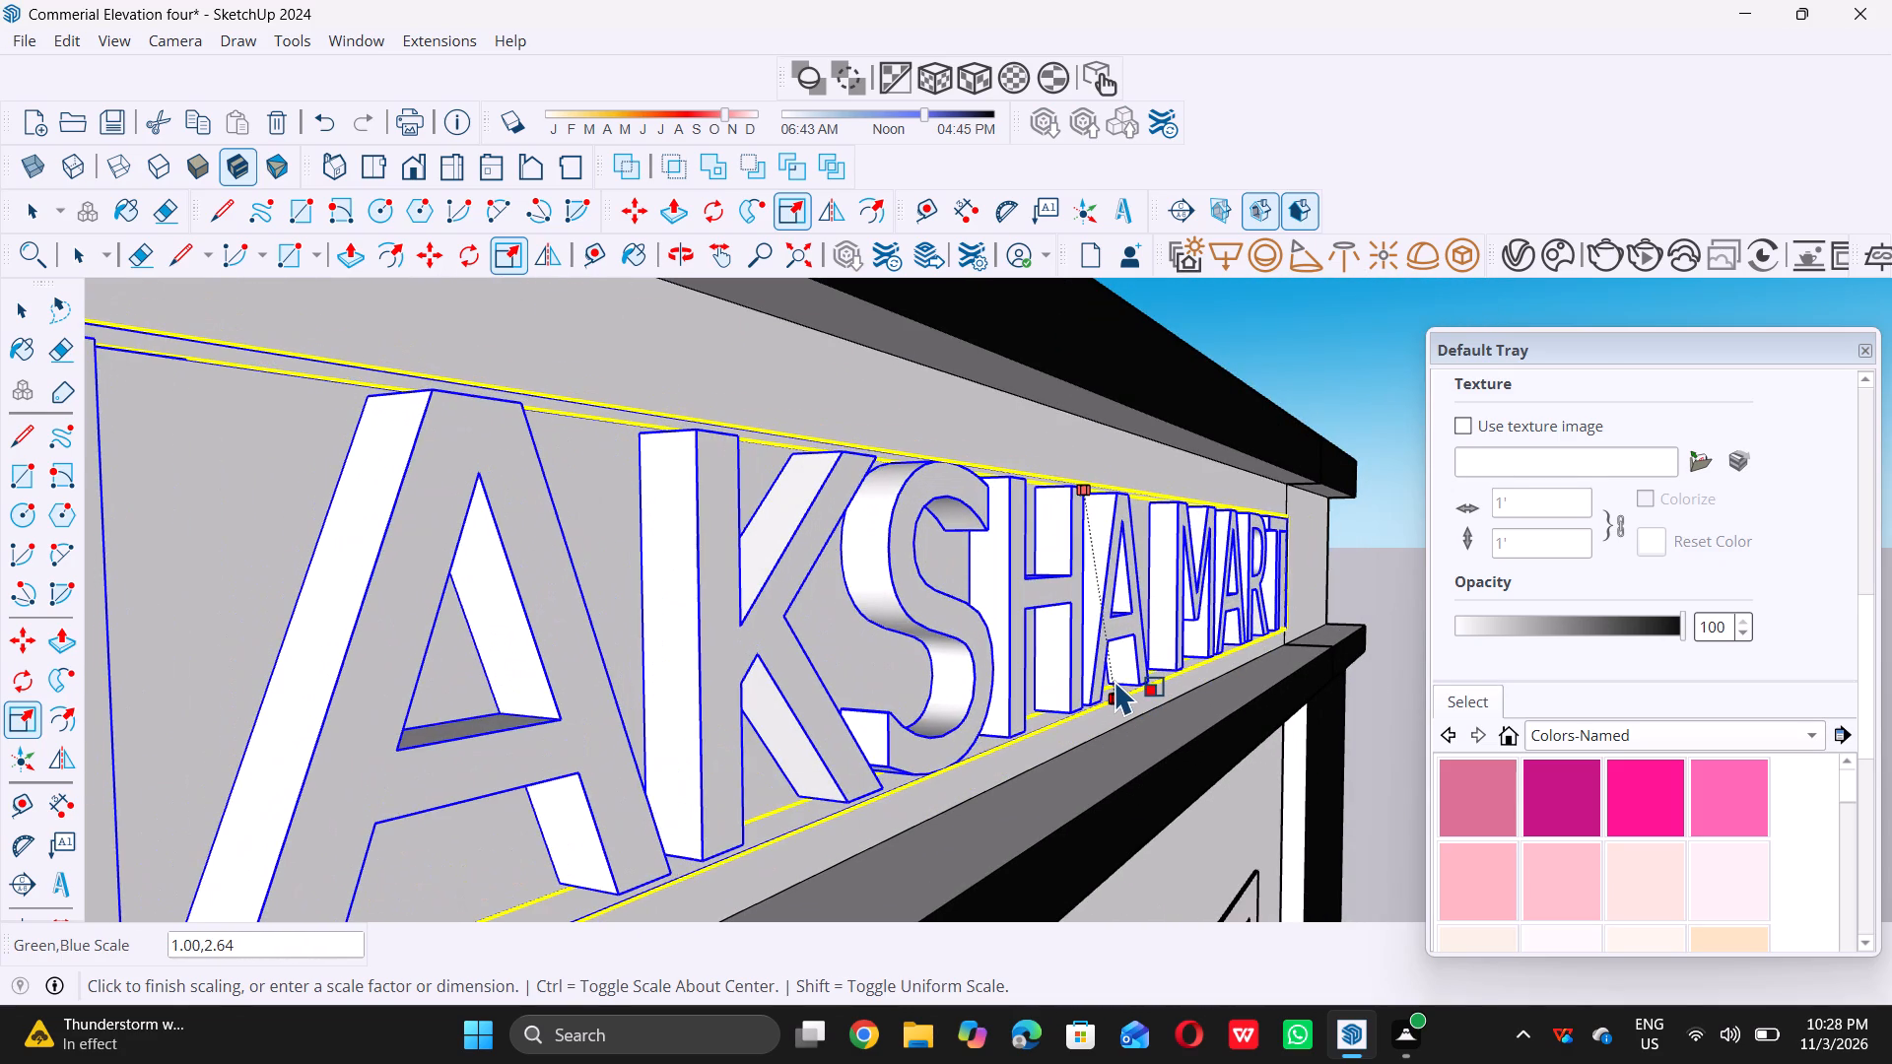
{"action": "key", "text": "space"}
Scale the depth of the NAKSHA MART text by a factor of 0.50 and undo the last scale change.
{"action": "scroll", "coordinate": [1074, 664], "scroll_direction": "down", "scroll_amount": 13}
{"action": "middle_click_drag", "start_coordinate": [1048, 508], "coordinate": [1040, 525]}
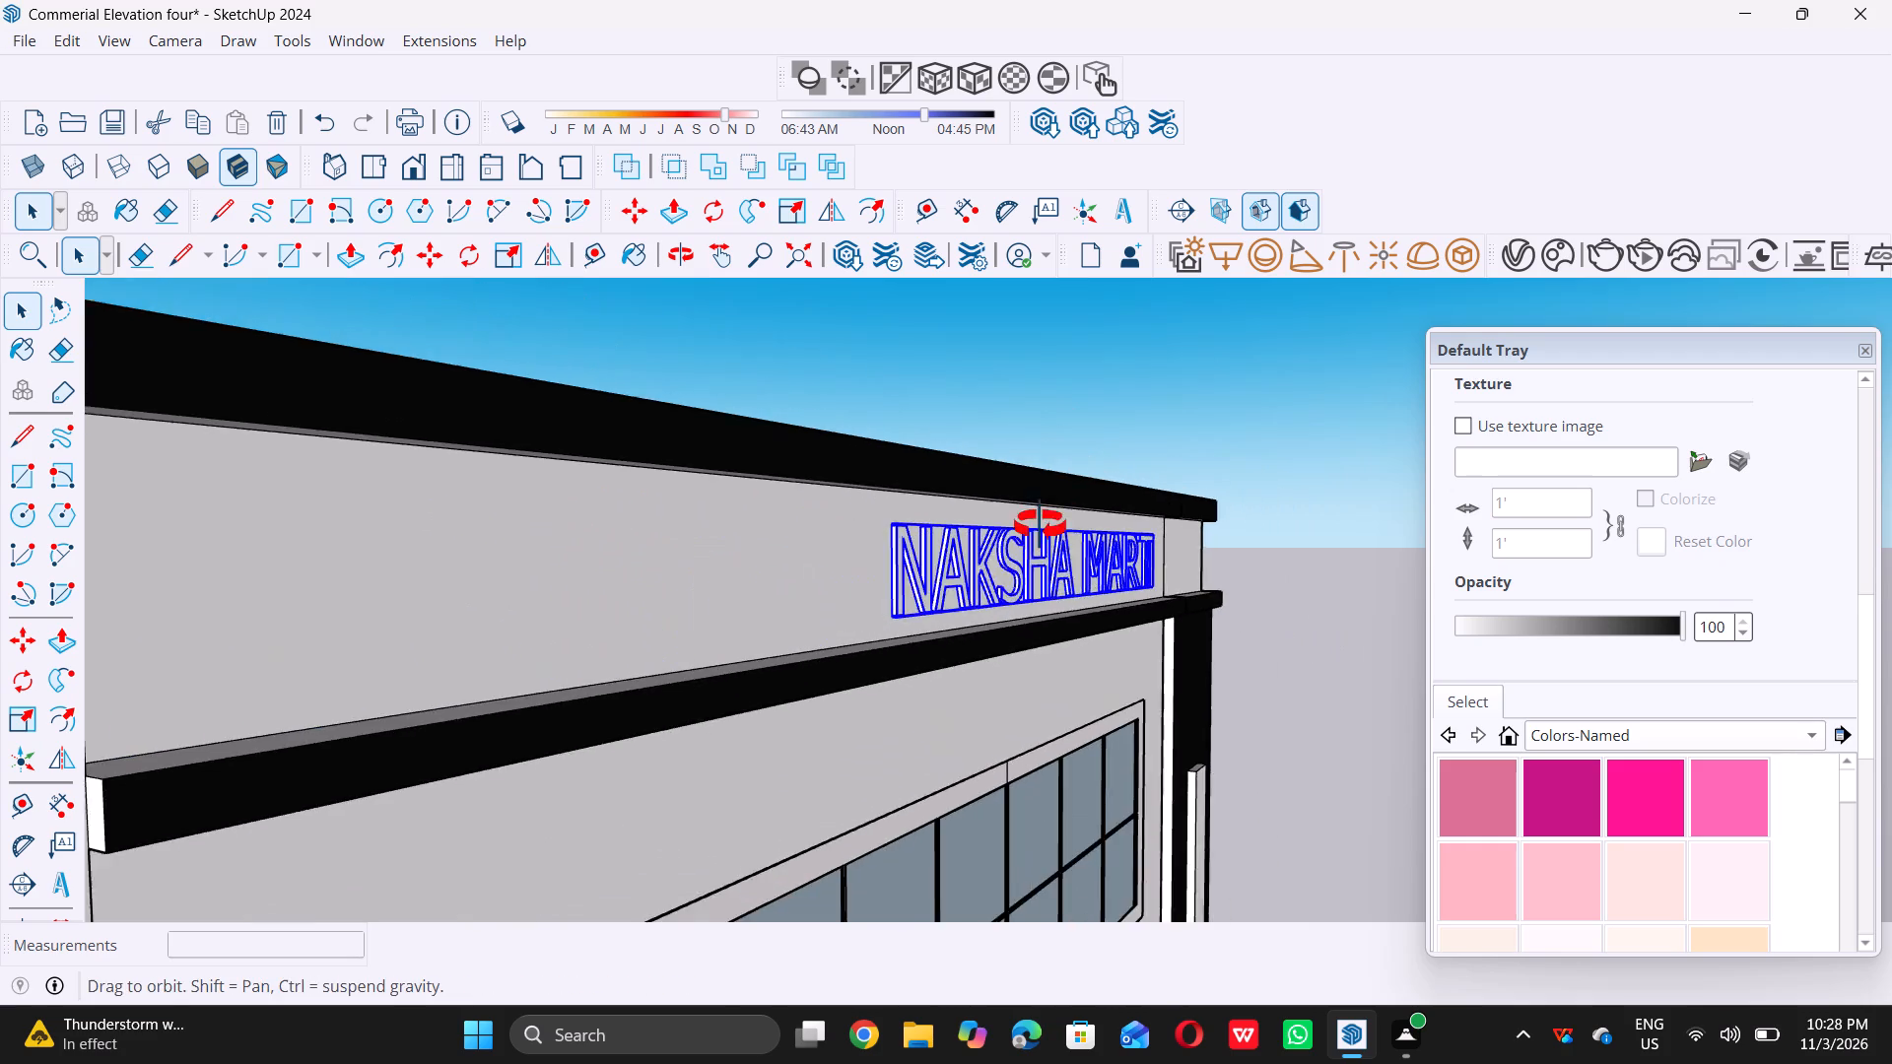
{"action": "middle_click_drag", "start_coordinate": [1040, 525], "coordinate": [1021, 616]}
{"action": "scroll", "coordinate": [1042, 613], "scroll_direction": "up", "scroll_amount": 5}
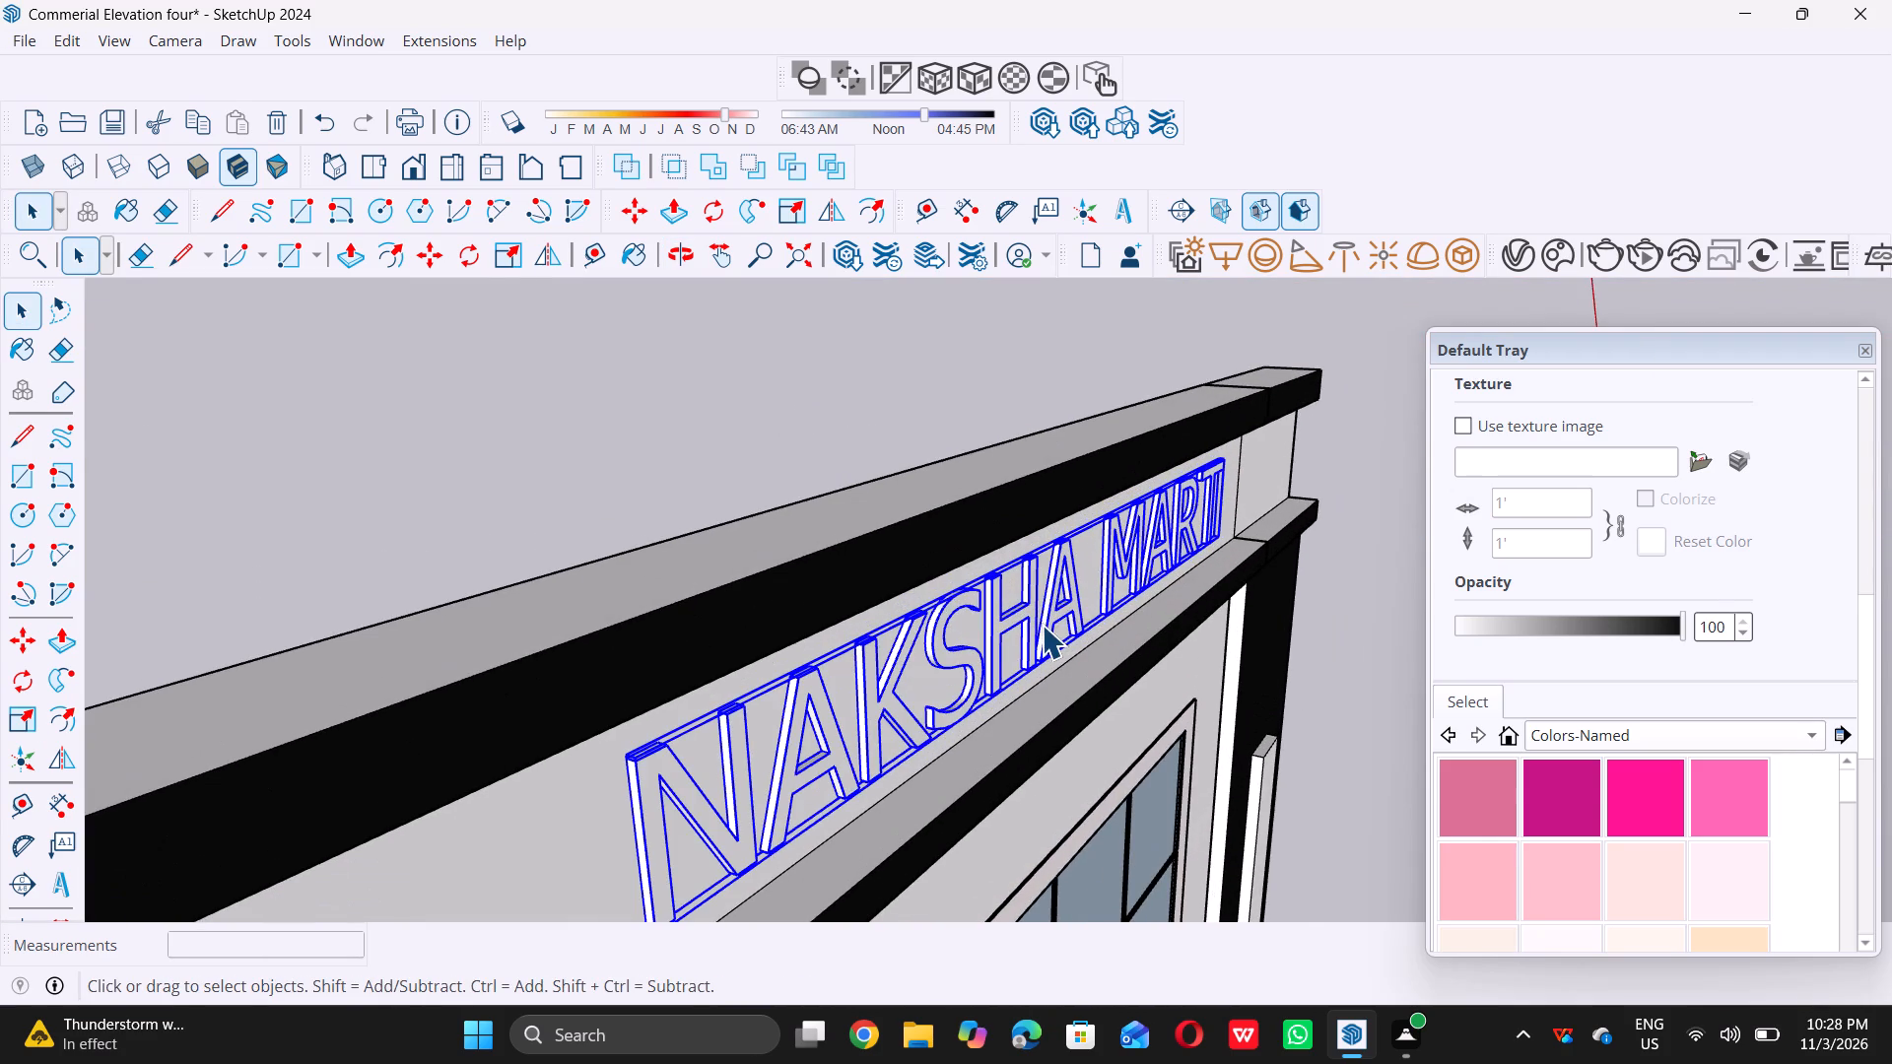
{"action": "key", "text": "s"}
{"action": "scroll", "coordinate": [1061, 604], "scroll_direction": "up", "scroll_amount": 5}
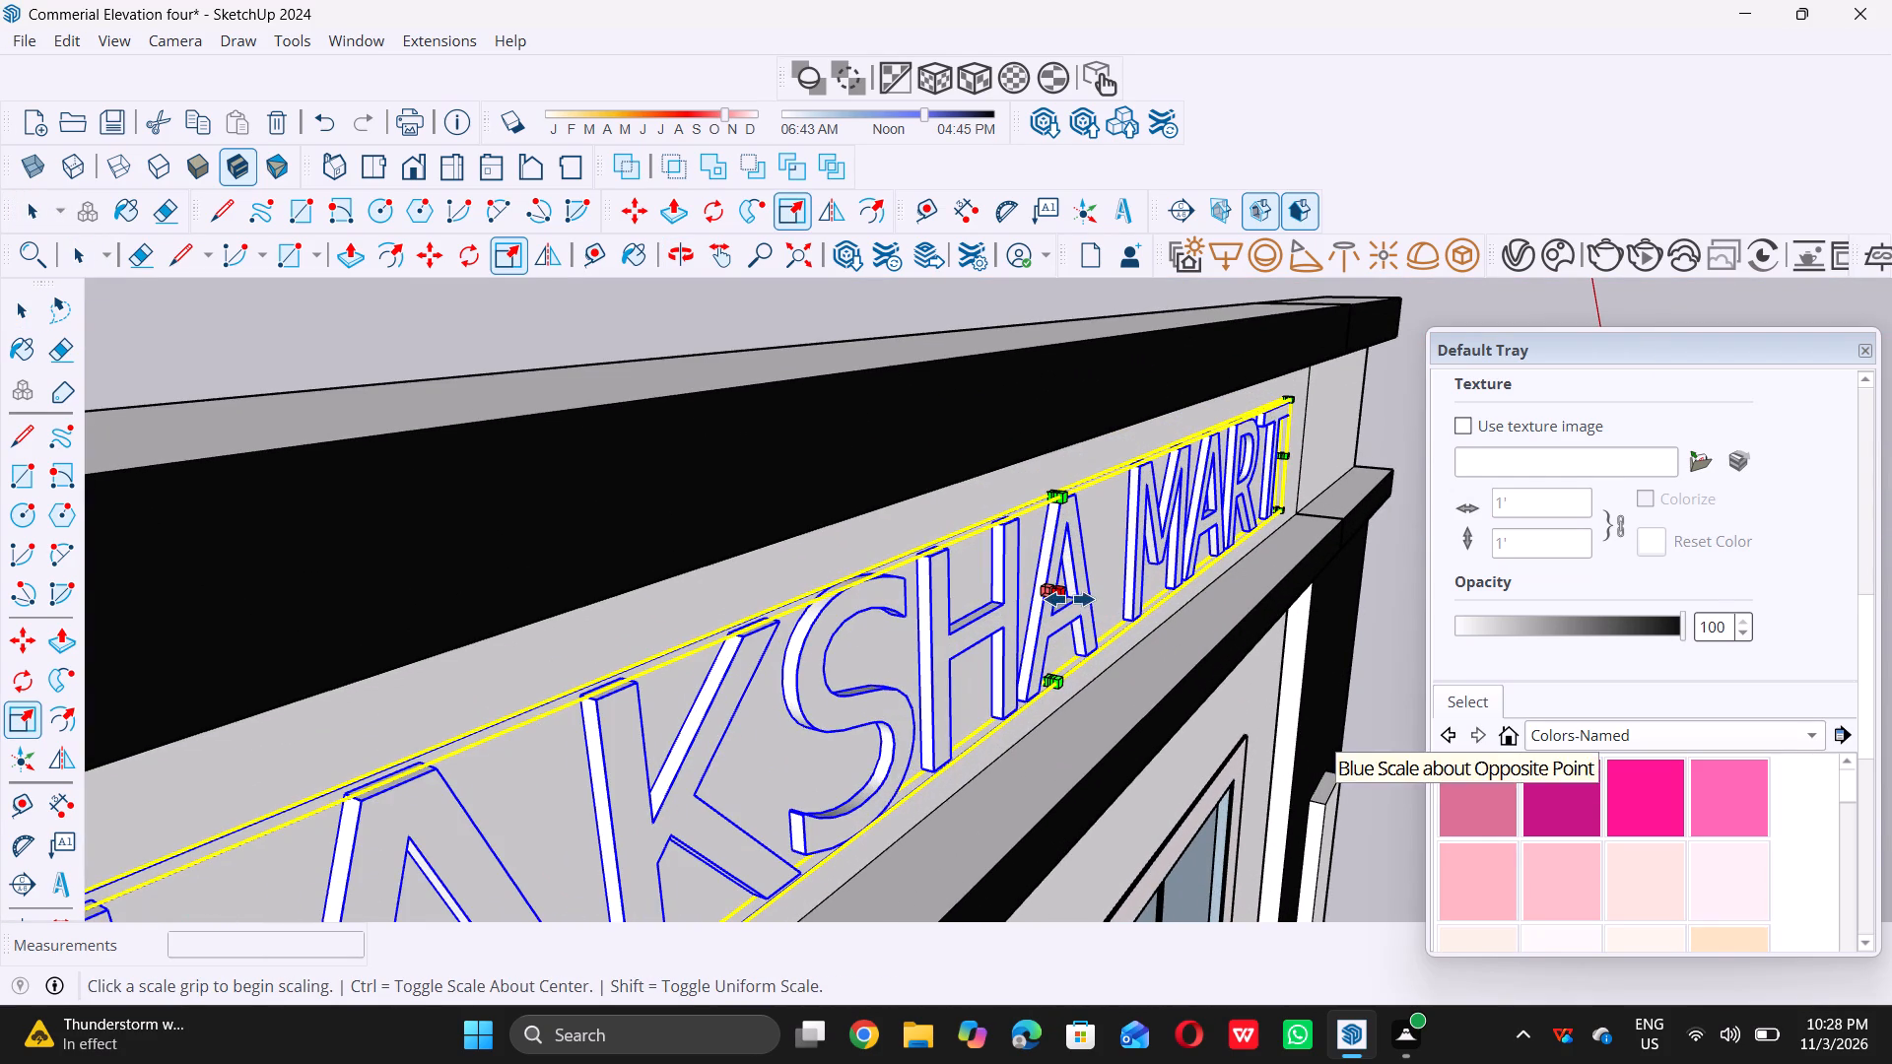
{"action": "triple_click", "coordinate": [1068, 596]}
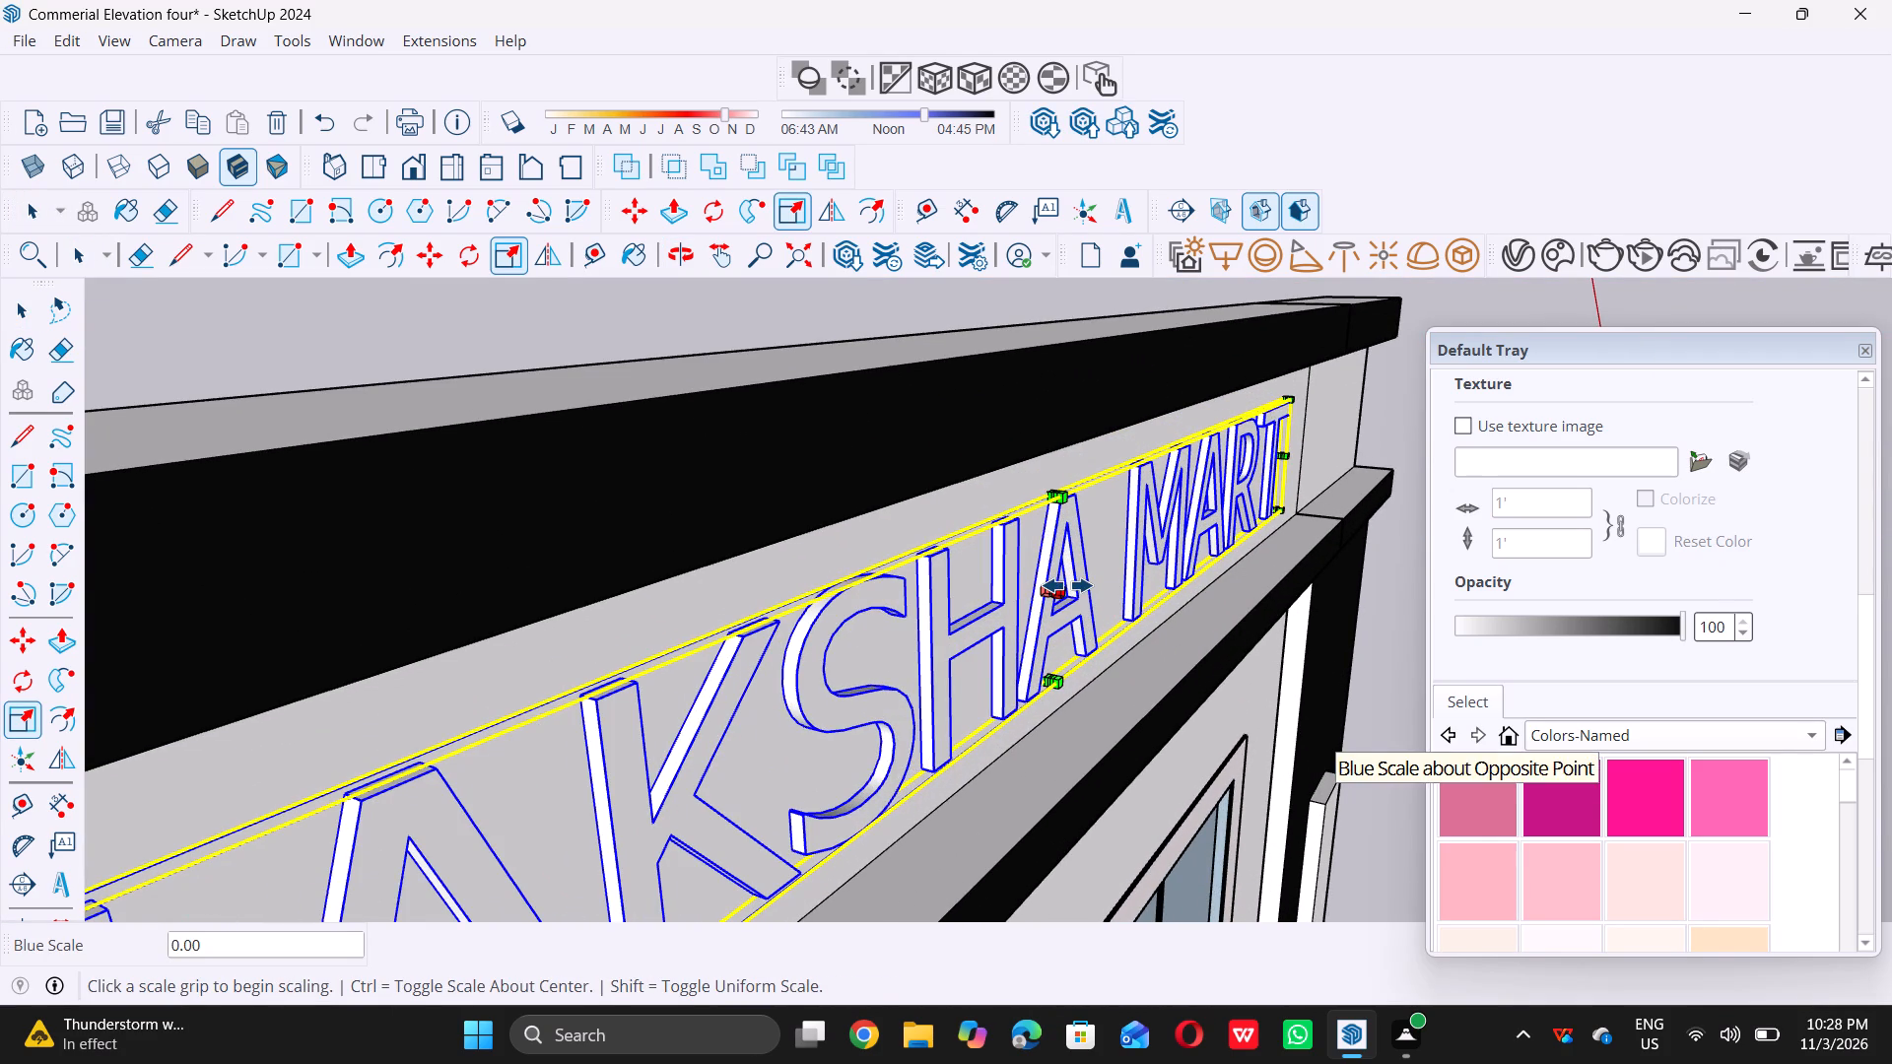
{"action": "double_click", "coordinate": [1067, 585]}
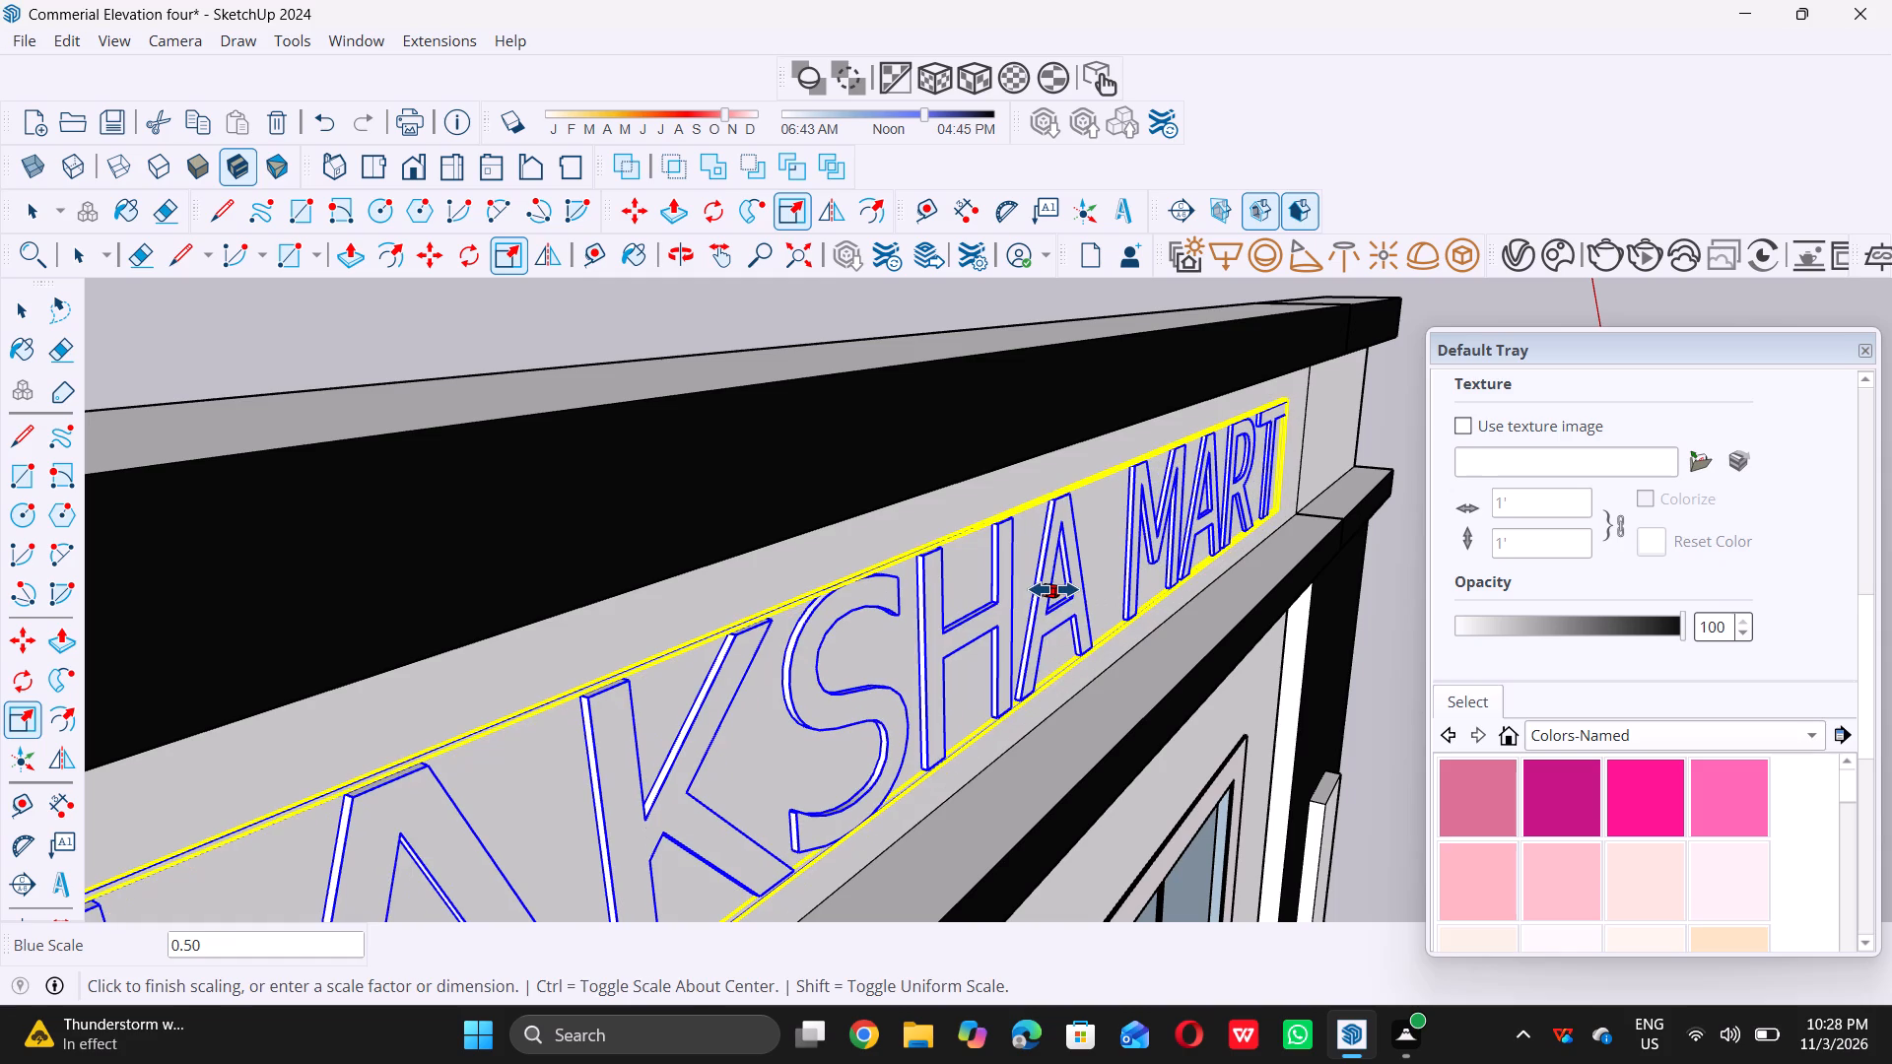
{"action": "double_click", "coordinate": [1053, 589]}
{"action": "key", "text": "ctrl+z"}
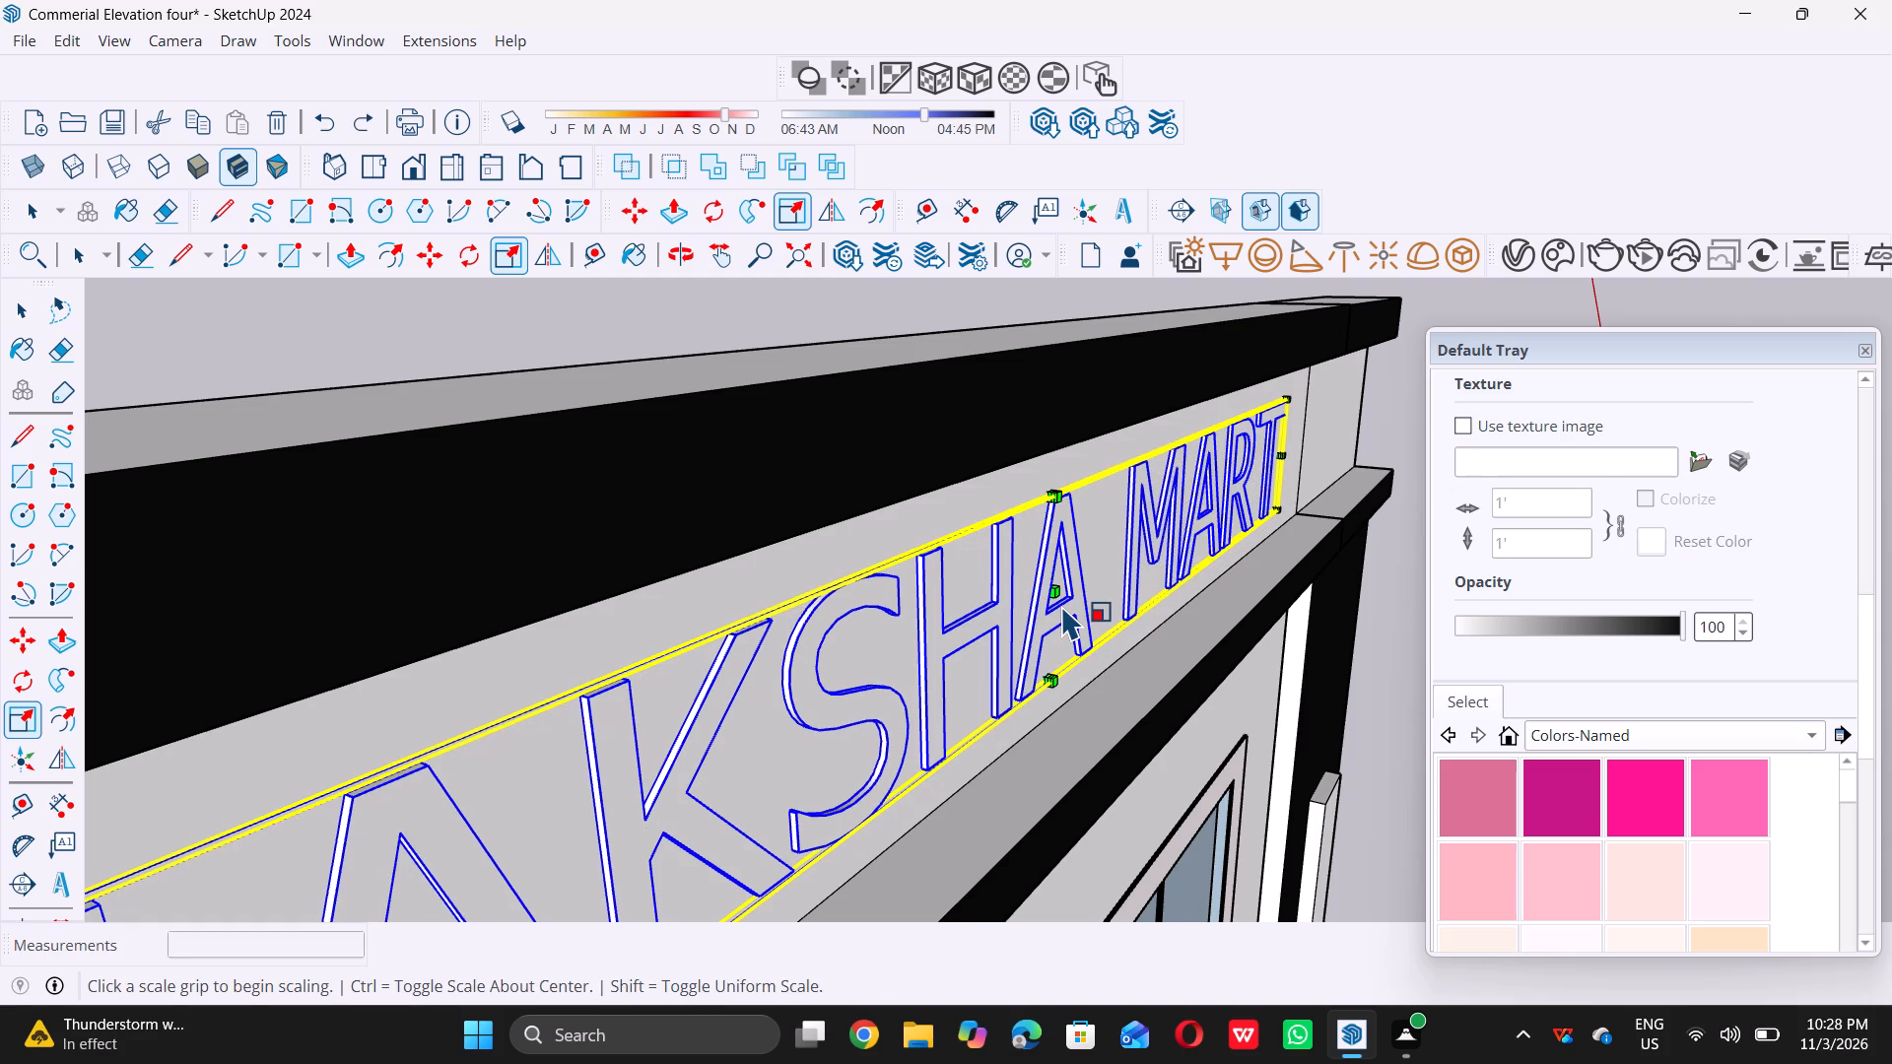
Scale the depth of the NAKSHA MART letters outward from the parapet face by a factor of about 3.66.
{"action": "left_click", "coordinate": [1063, 595]}
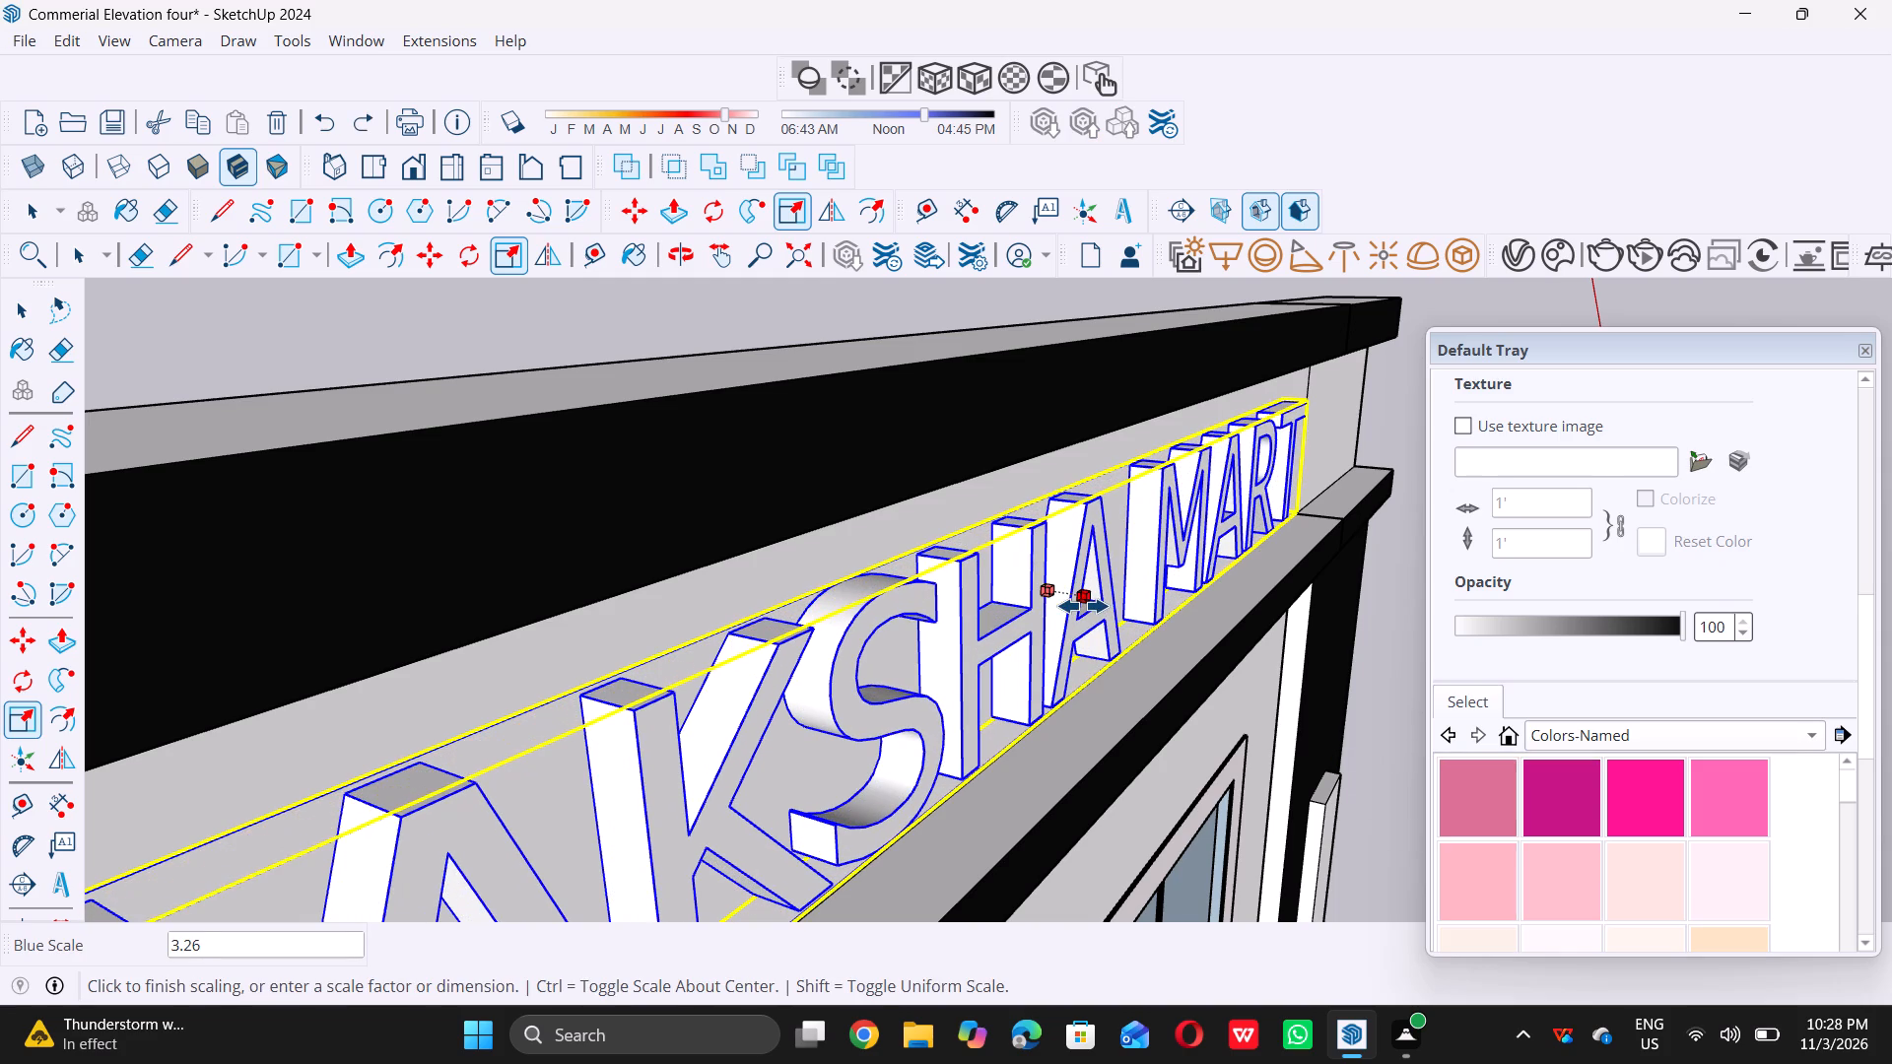
{"action": "triple_click", "coordinate": [1086, 609]}
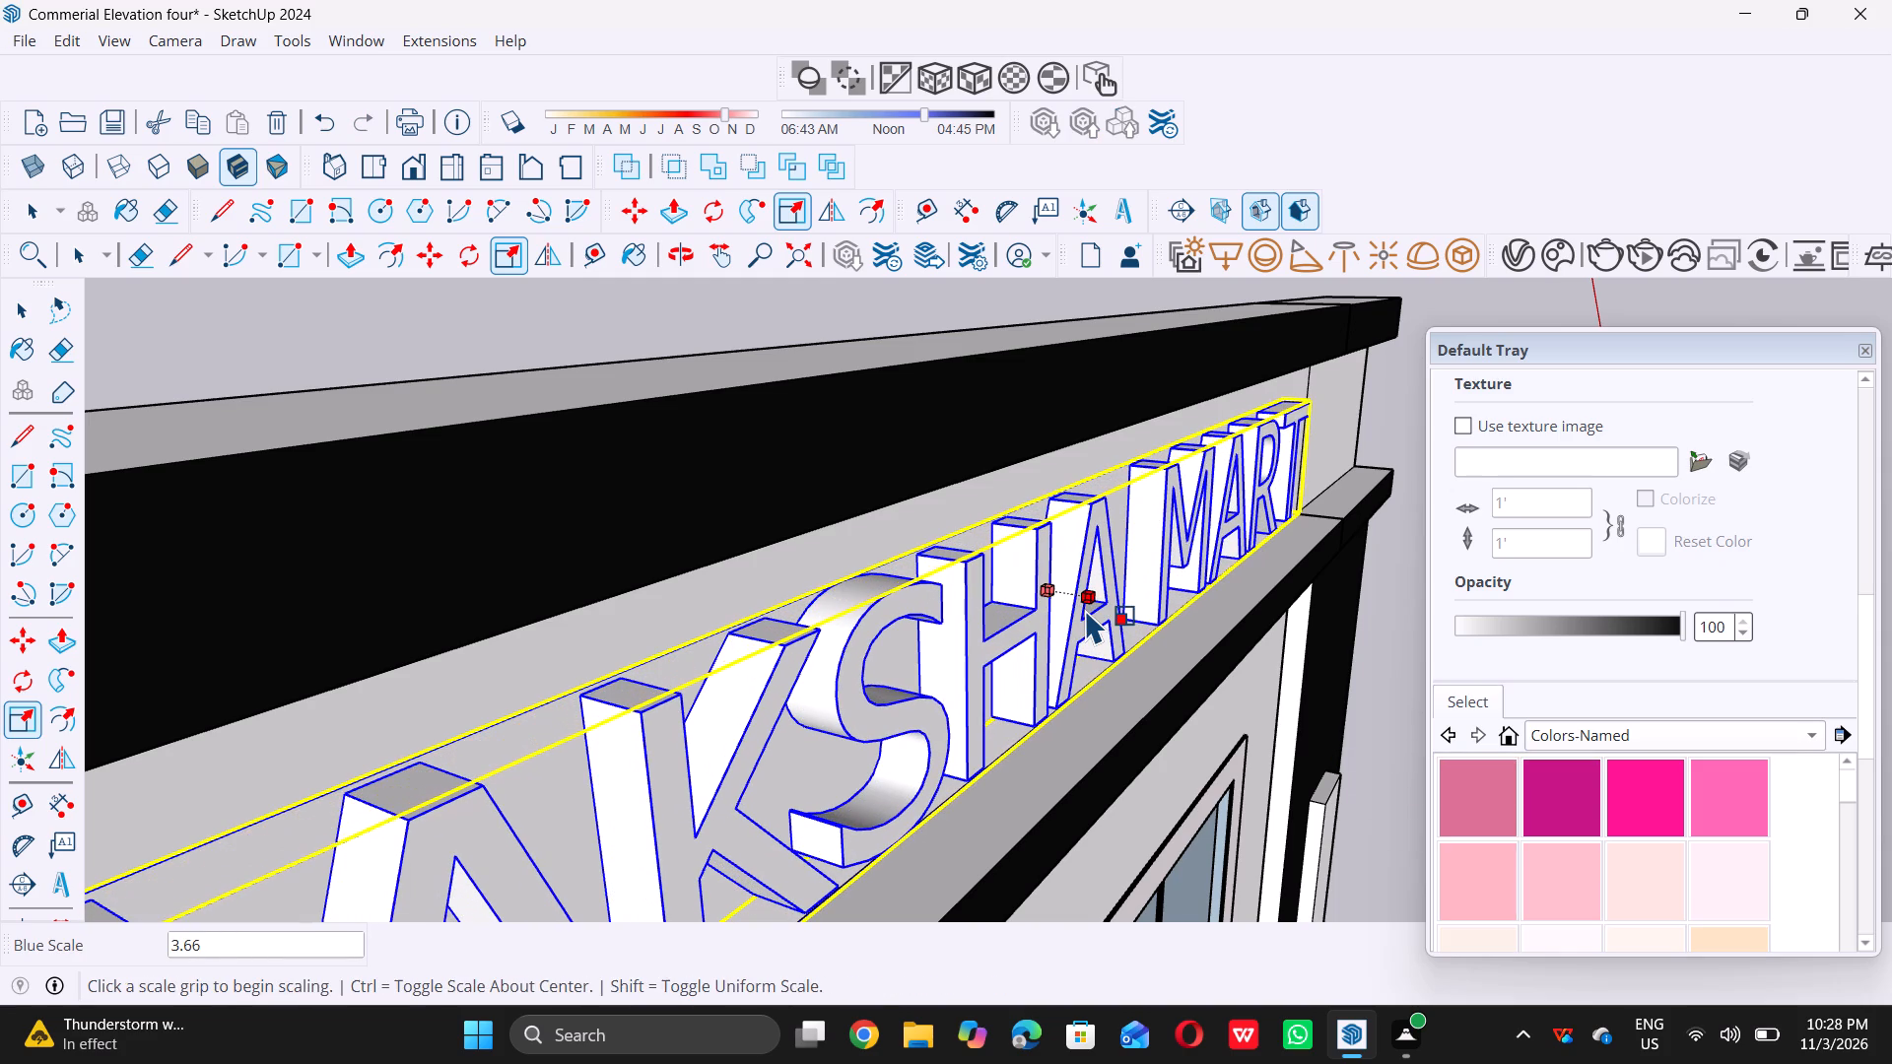
{"action": "key", "text": "space"}
{"action": "scroll", "coordinate": [1007, 587], "scroll_direction": "down", "scroll_amount": 11}
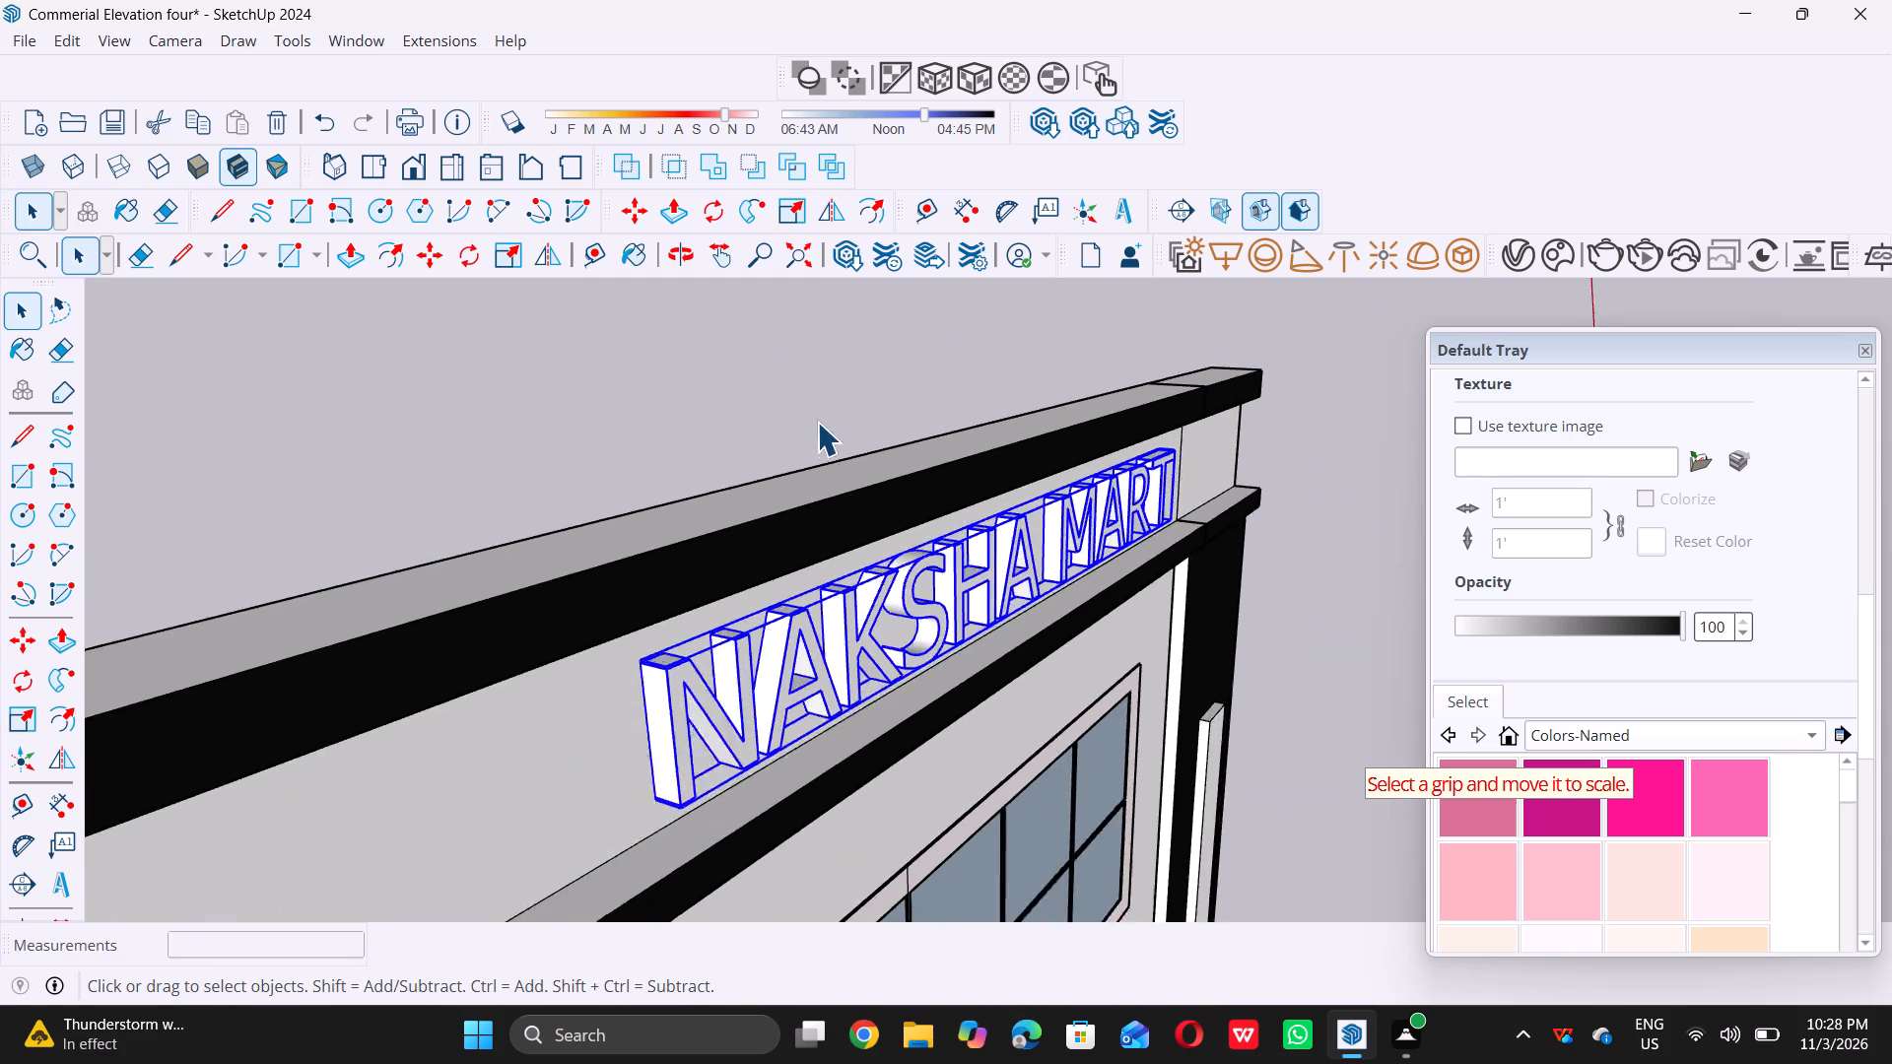
Paint the NAKSHA MART sign letters on the parapet with the near-black trim colour.
{"action": "scroll", "coordinate": [817, 422], "scroll_direction": "down", "scroll_amount": 10}
{"action": "middle_click_drag", "start_coordinate": [895, 563], "coordinate": [490, 455]}
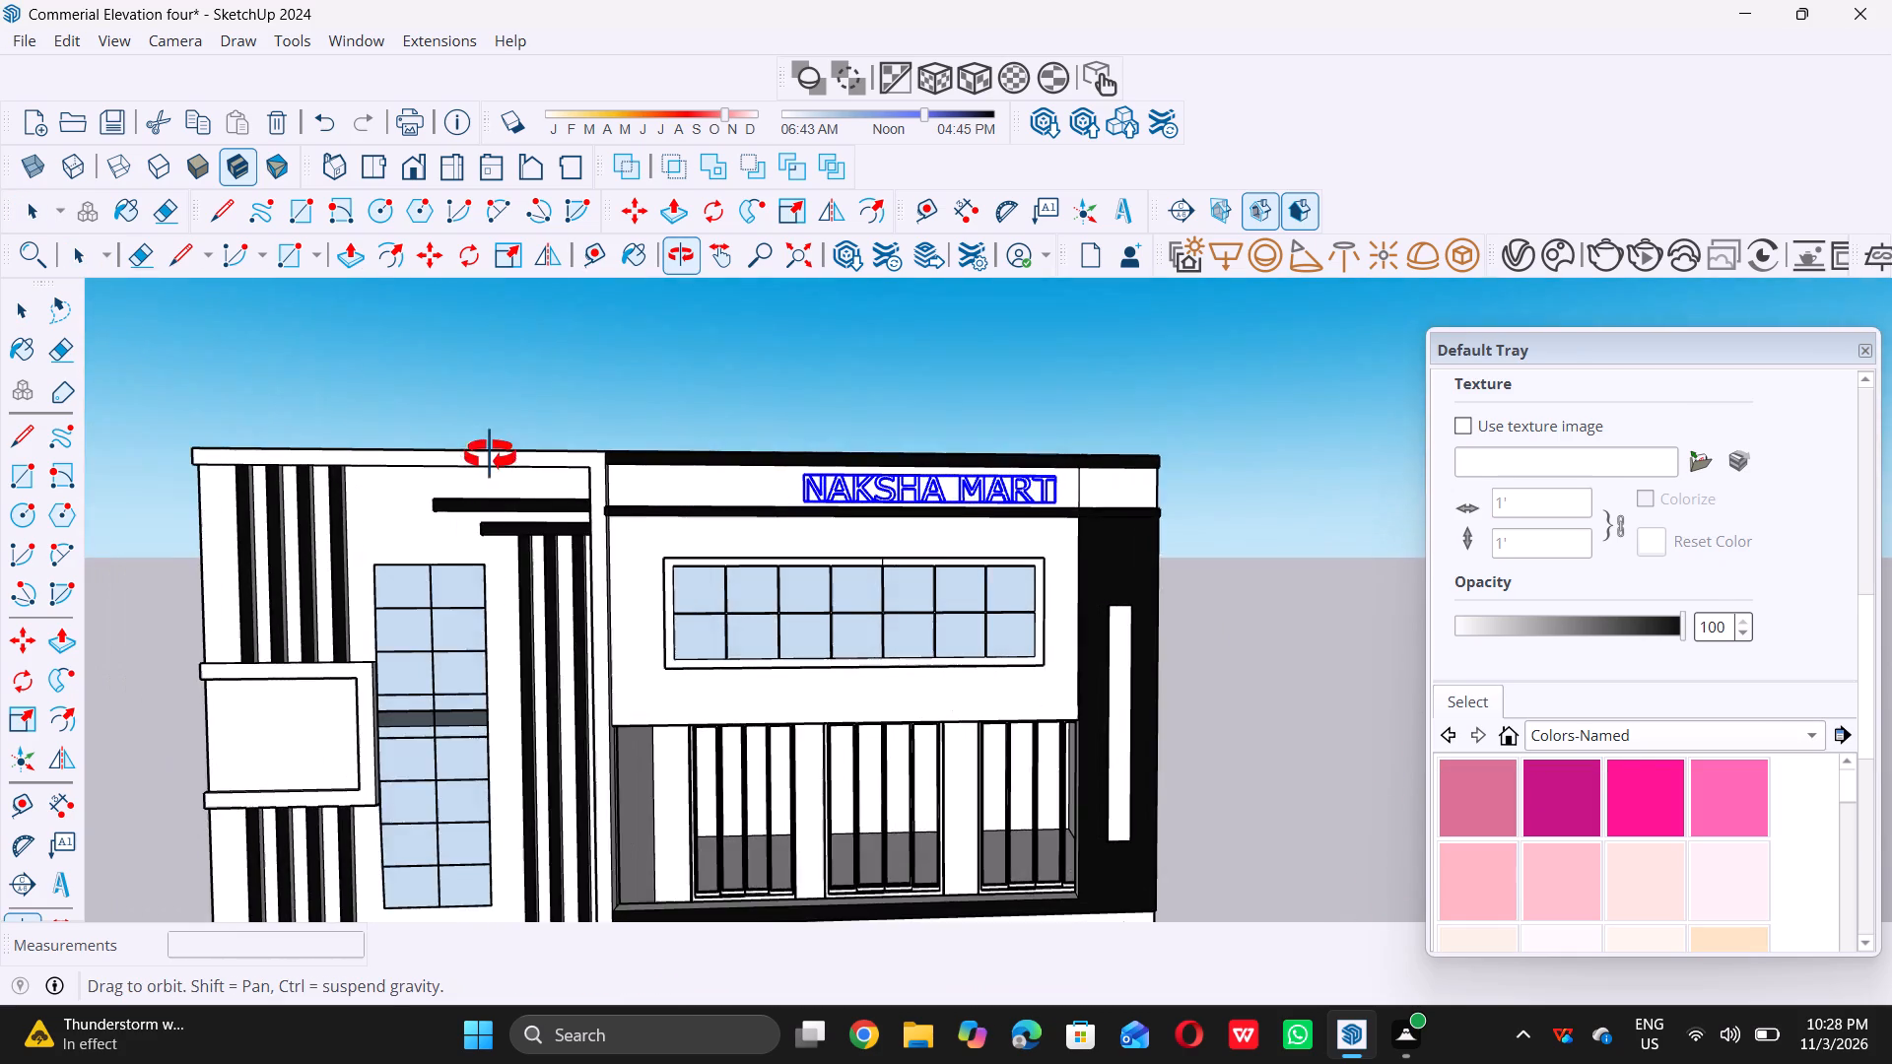
{"action": "middle_click_drag", "start_coordinate": [490, 455], "coordinate": [491, 465]}
{"action": "left_click", "coordinate": [789, 362]}
{"action": "double_click", "coordinate": [785, 370]}
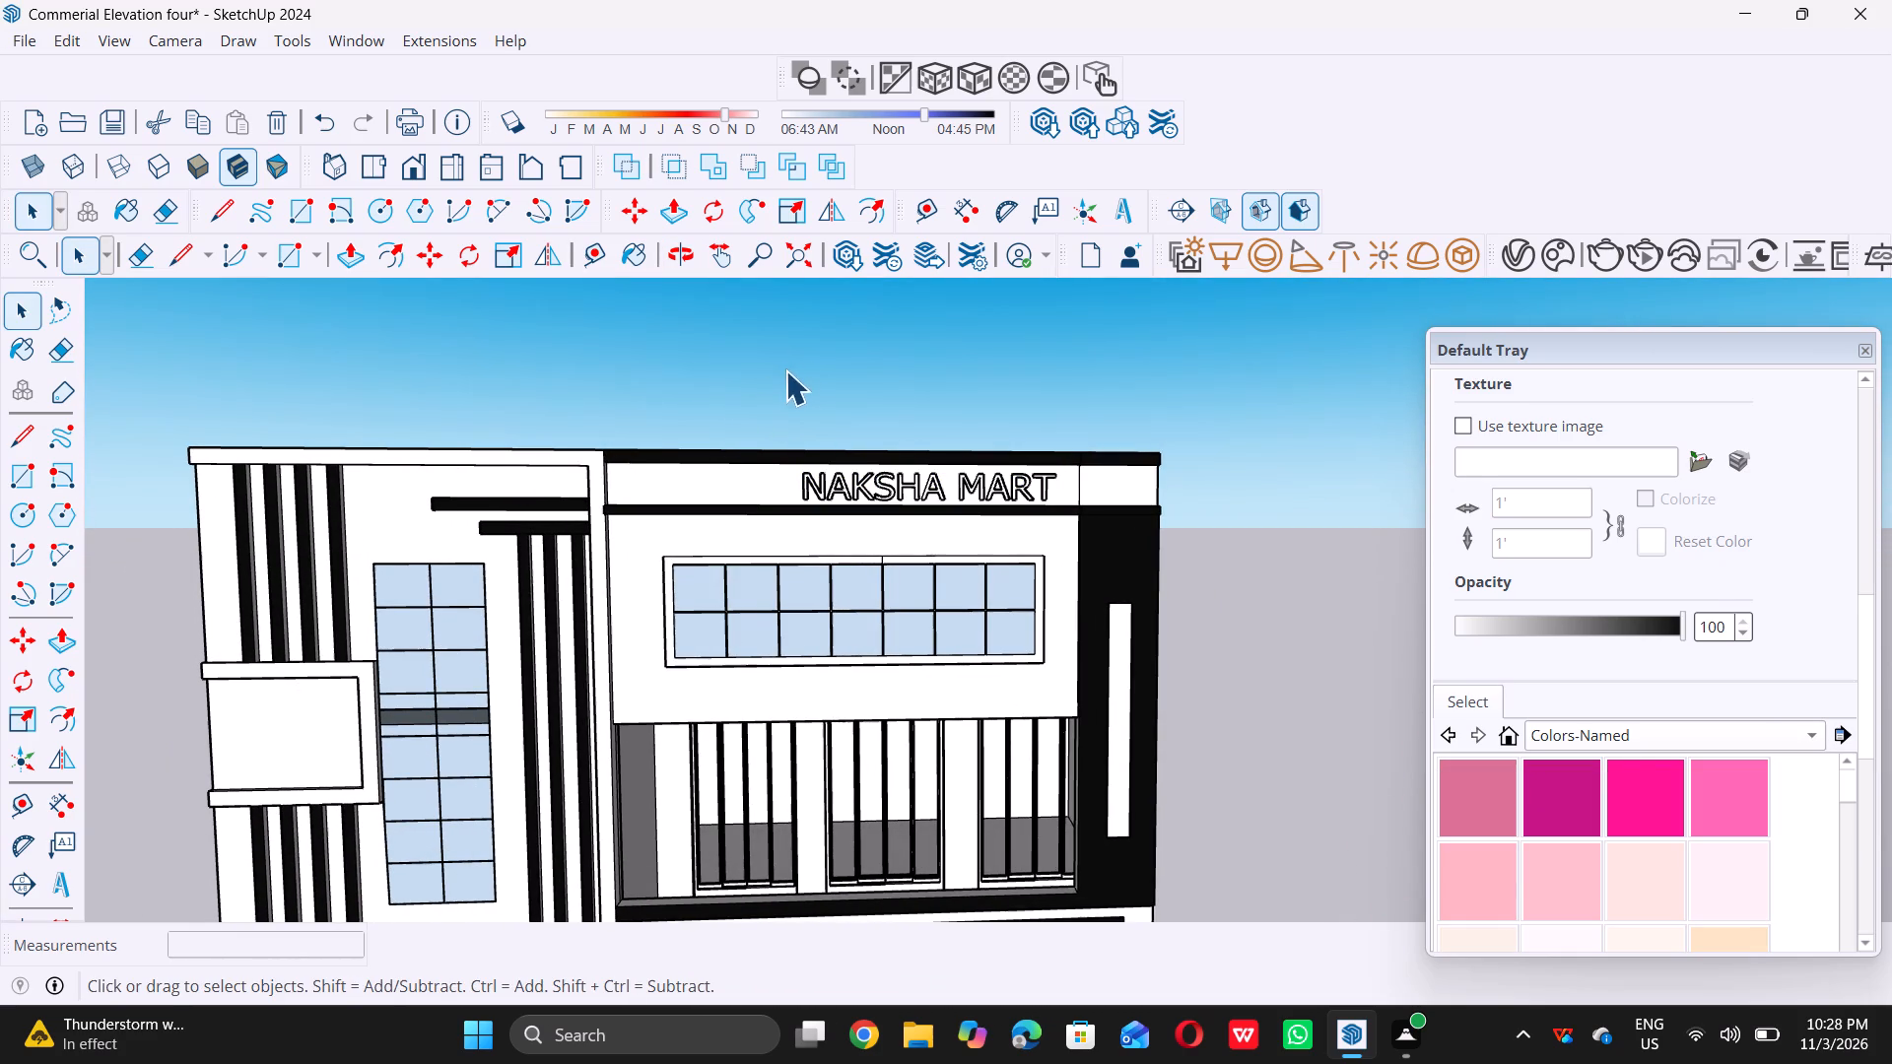
{"action": "scroll", "coordinate": [876, 432], "scroll_direction": "down", "scroll_amount": 6}
{"action": "middle_click", "coordinate": [980, 544]}
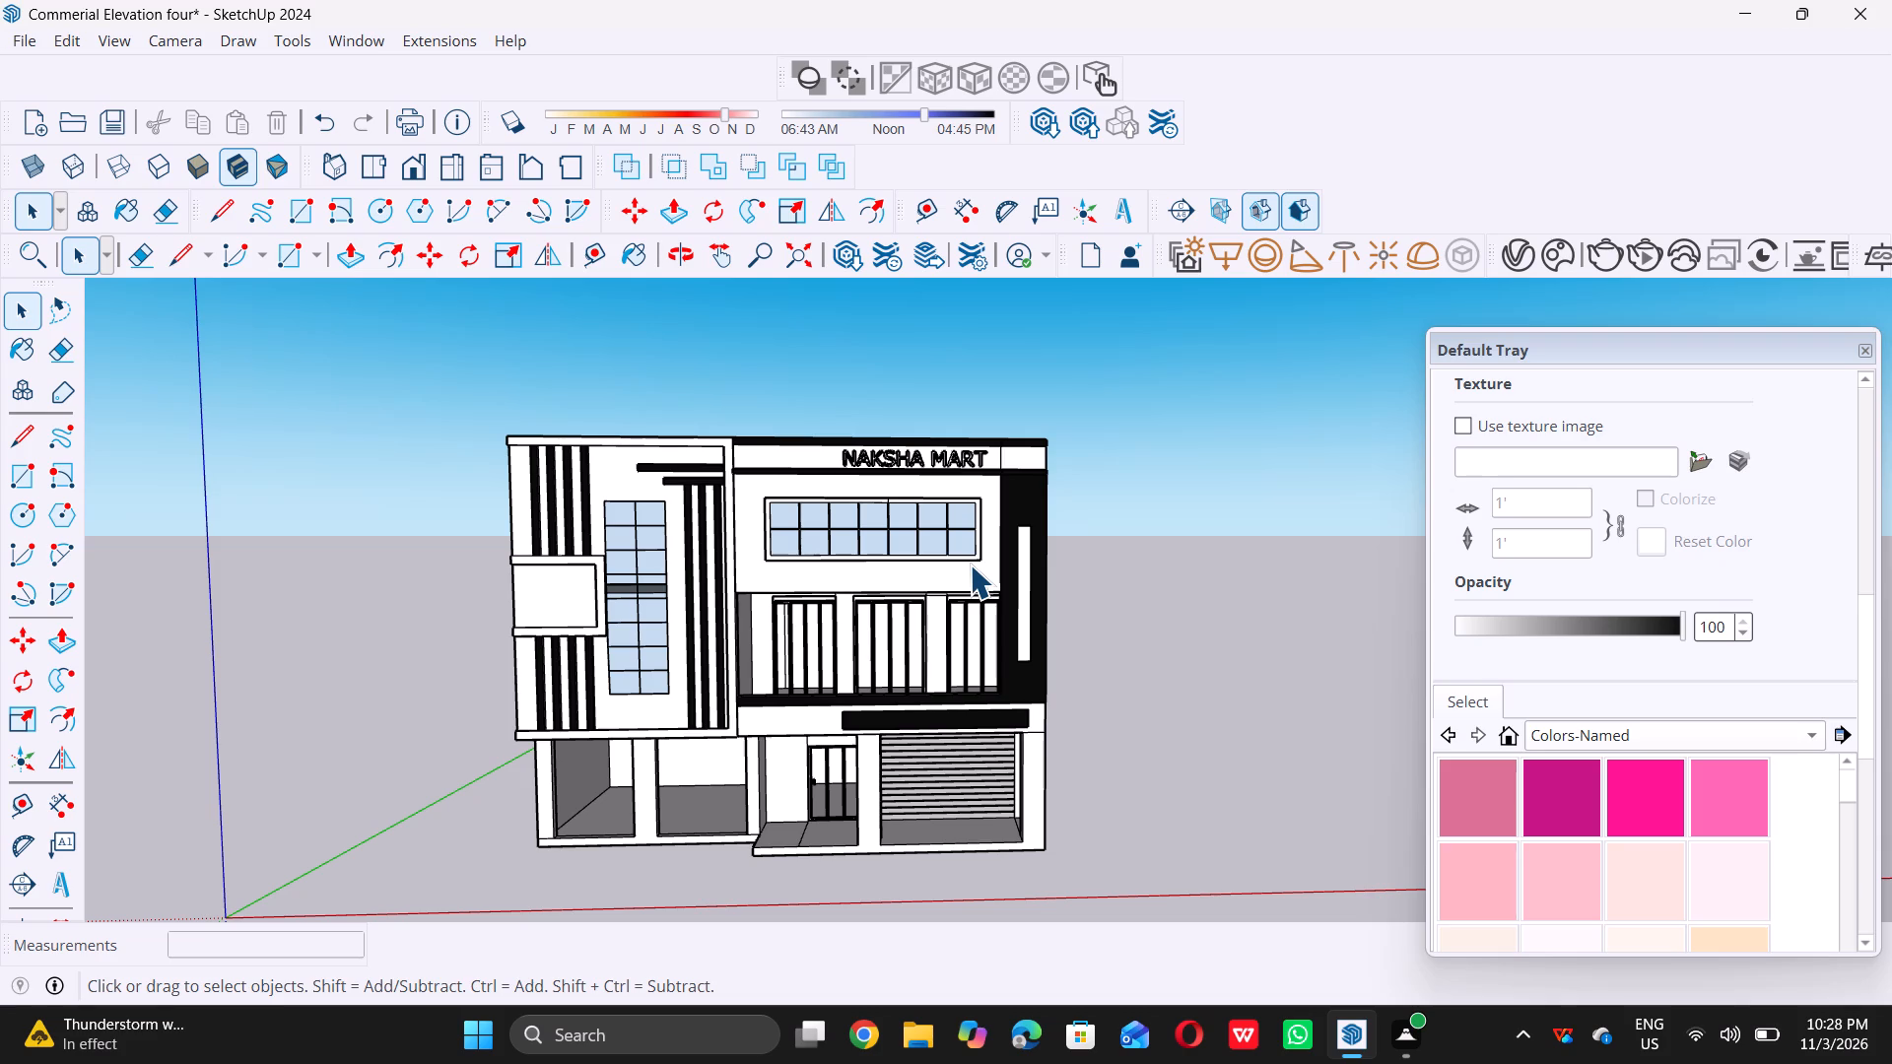
{"action": "scroll", "coordinate": [1522, 567], "scroll_direction": "down", "scroll_amount": 2}
{"action": "scroll", "coordinate": [1522, 569], "scroll_direction": "up", "scroll_amount": 5}
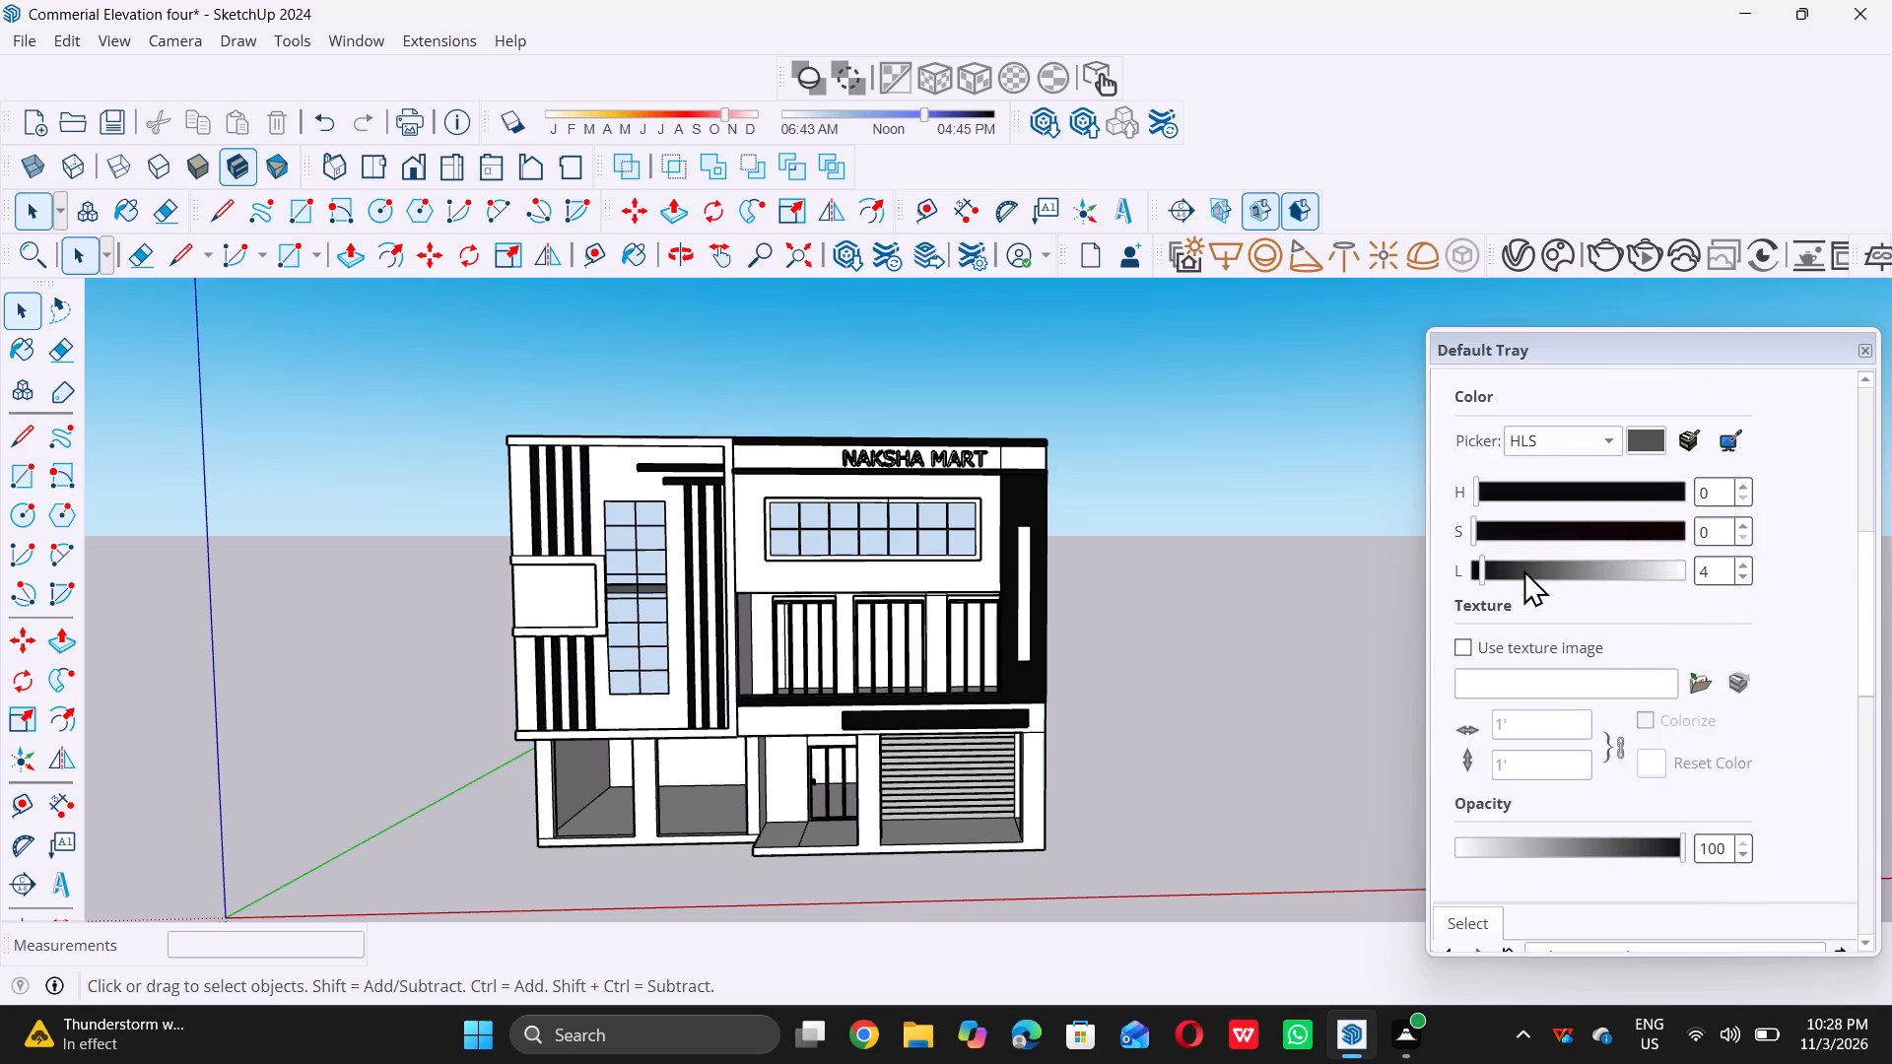
{"action": "scroll", "coordinate": [1523, 569], "scroll_direction": "up", "scroll_amount": 7}
{"action": "left_click", "coordinate": [1482, 772]}
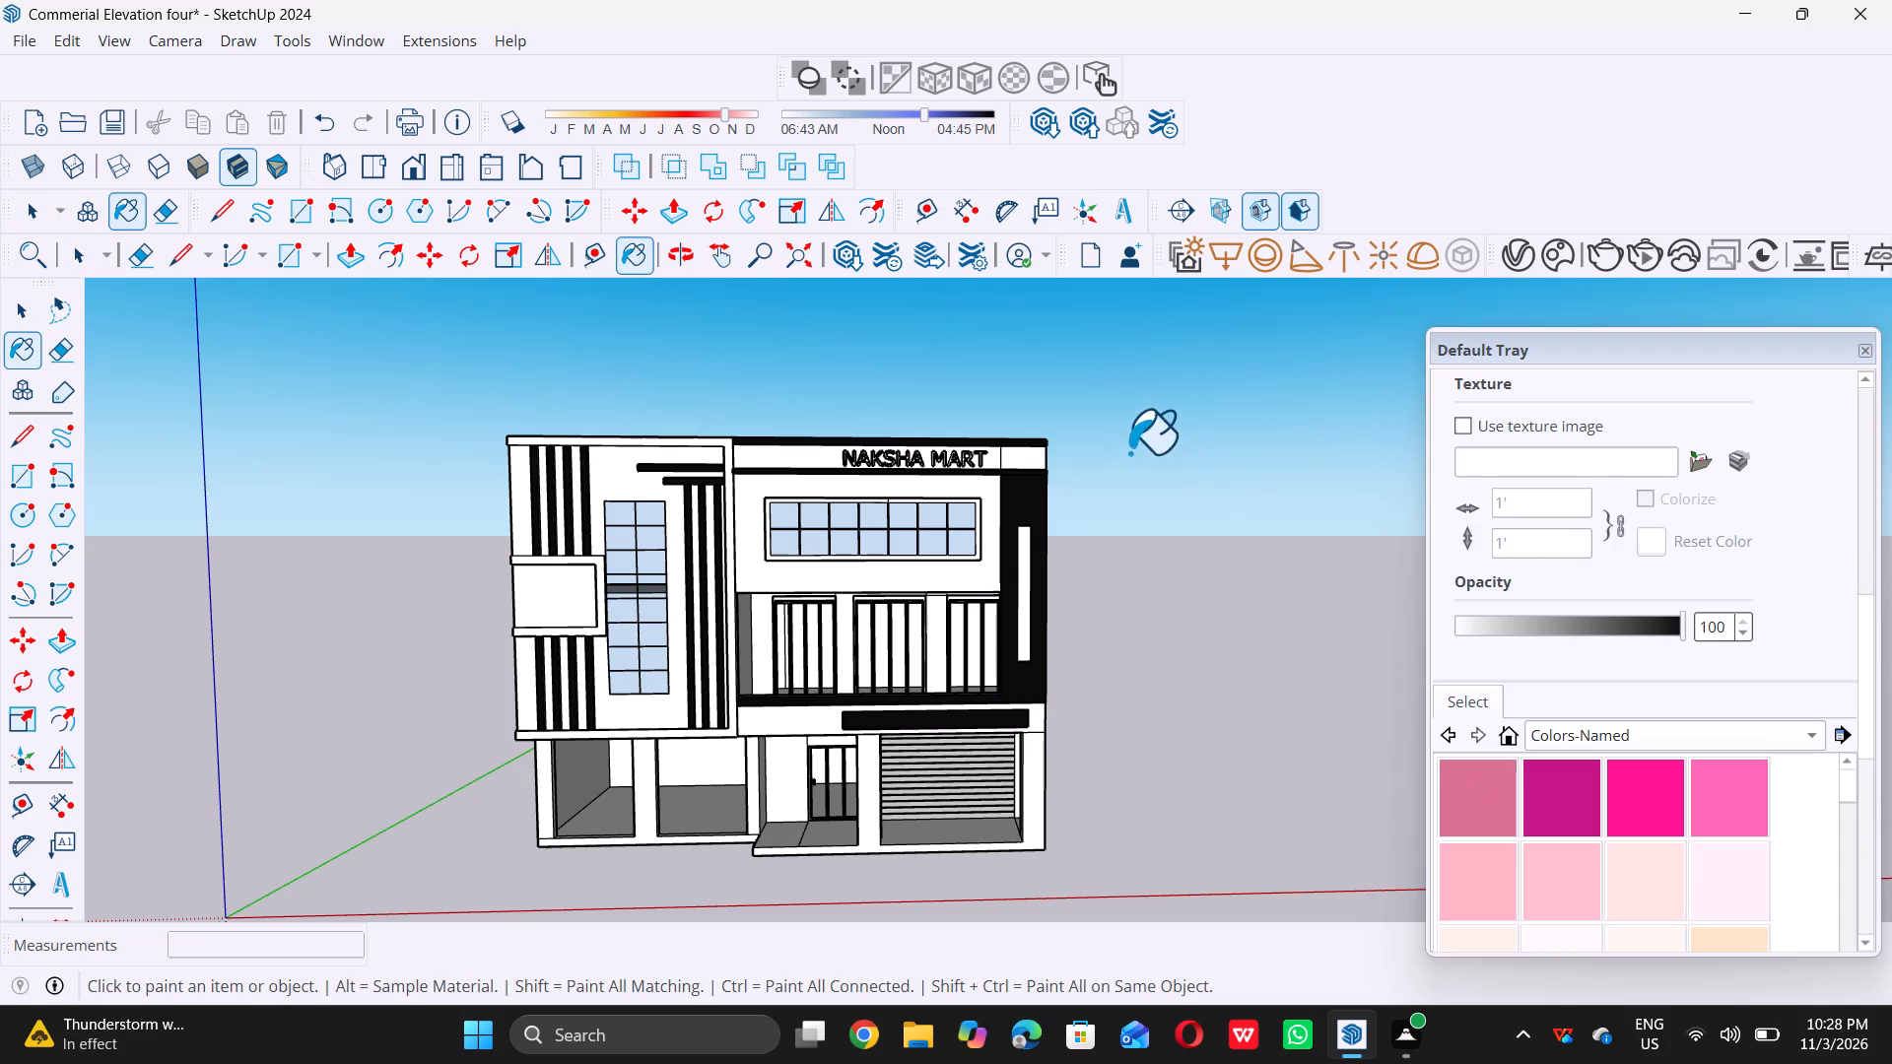
{"action": "scroll", "coordinate": [1011, 482], "scroll_direction": "up", "scroll_amount": 20}
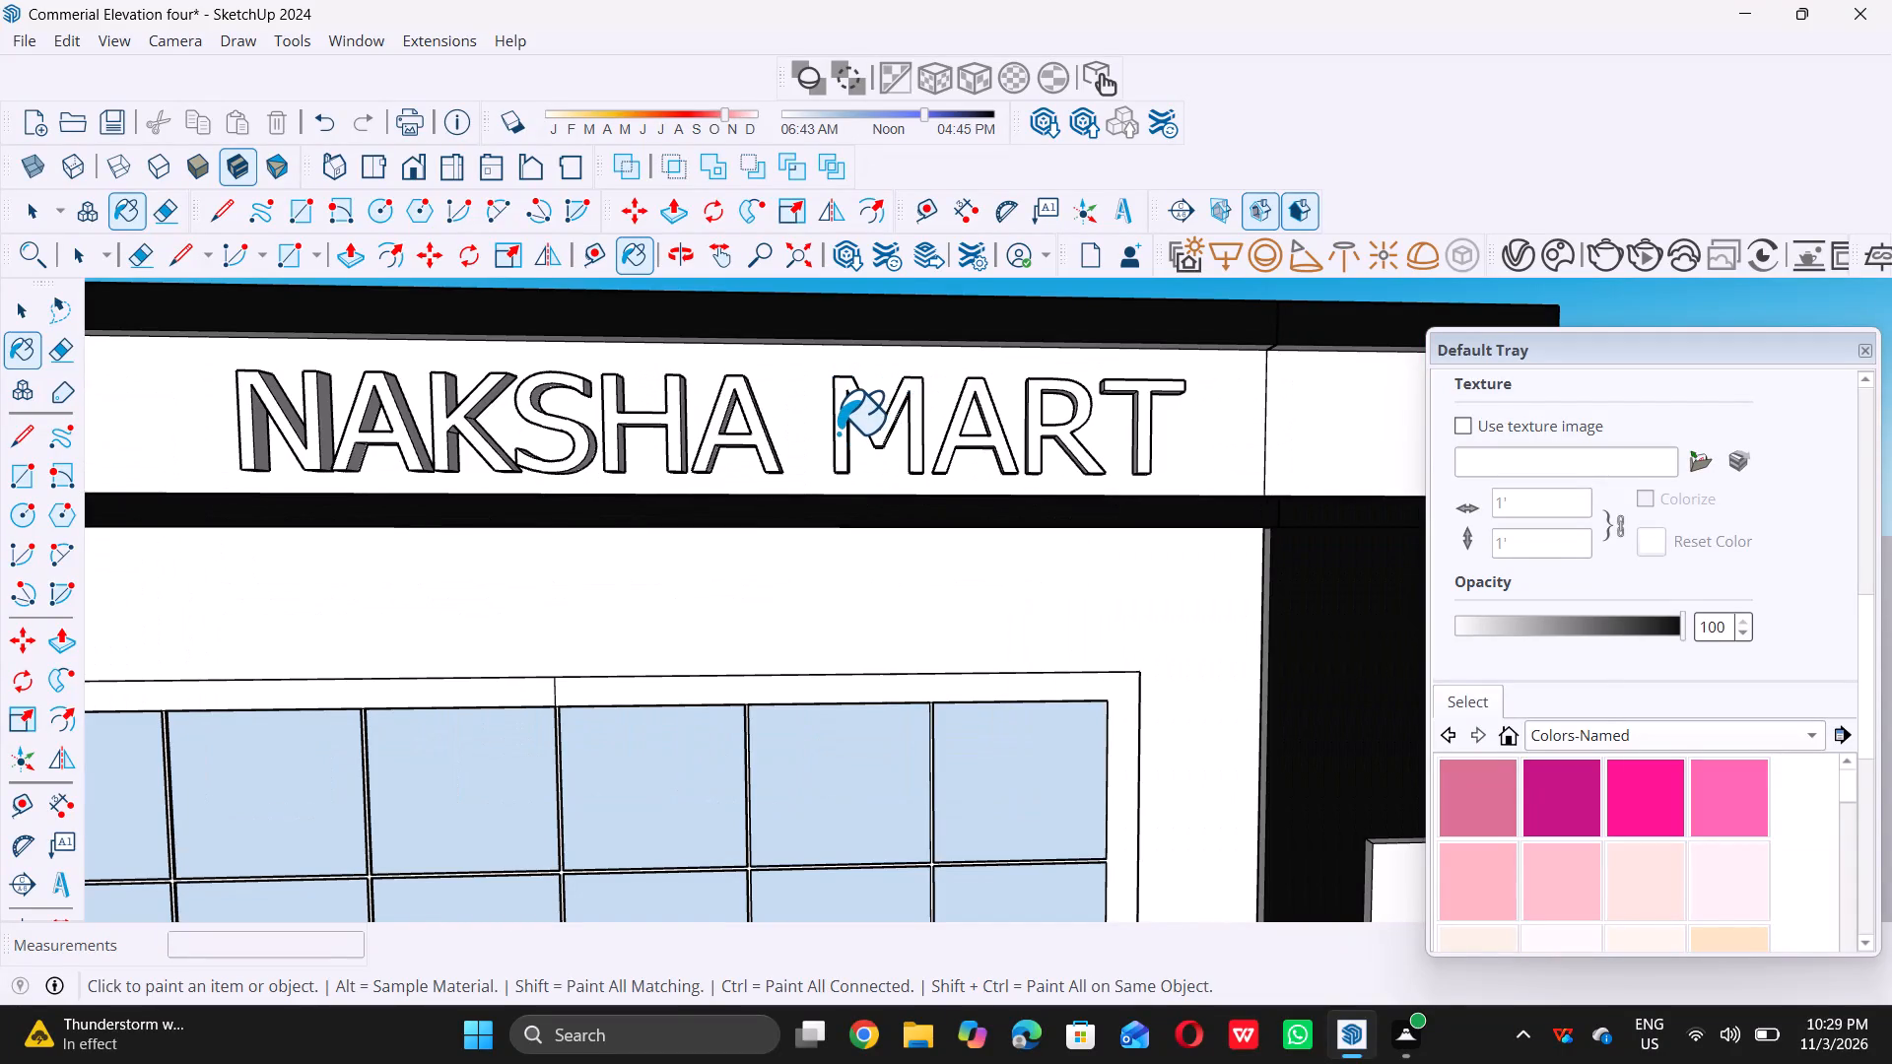
{"action": "double_click", "coordinate": [840, 429]}
{"action": "scroll", "coordinate": [846, 433], "scroll_direction": "down", "scroll_amount": 8}
{"action": "key", "text": "space"}
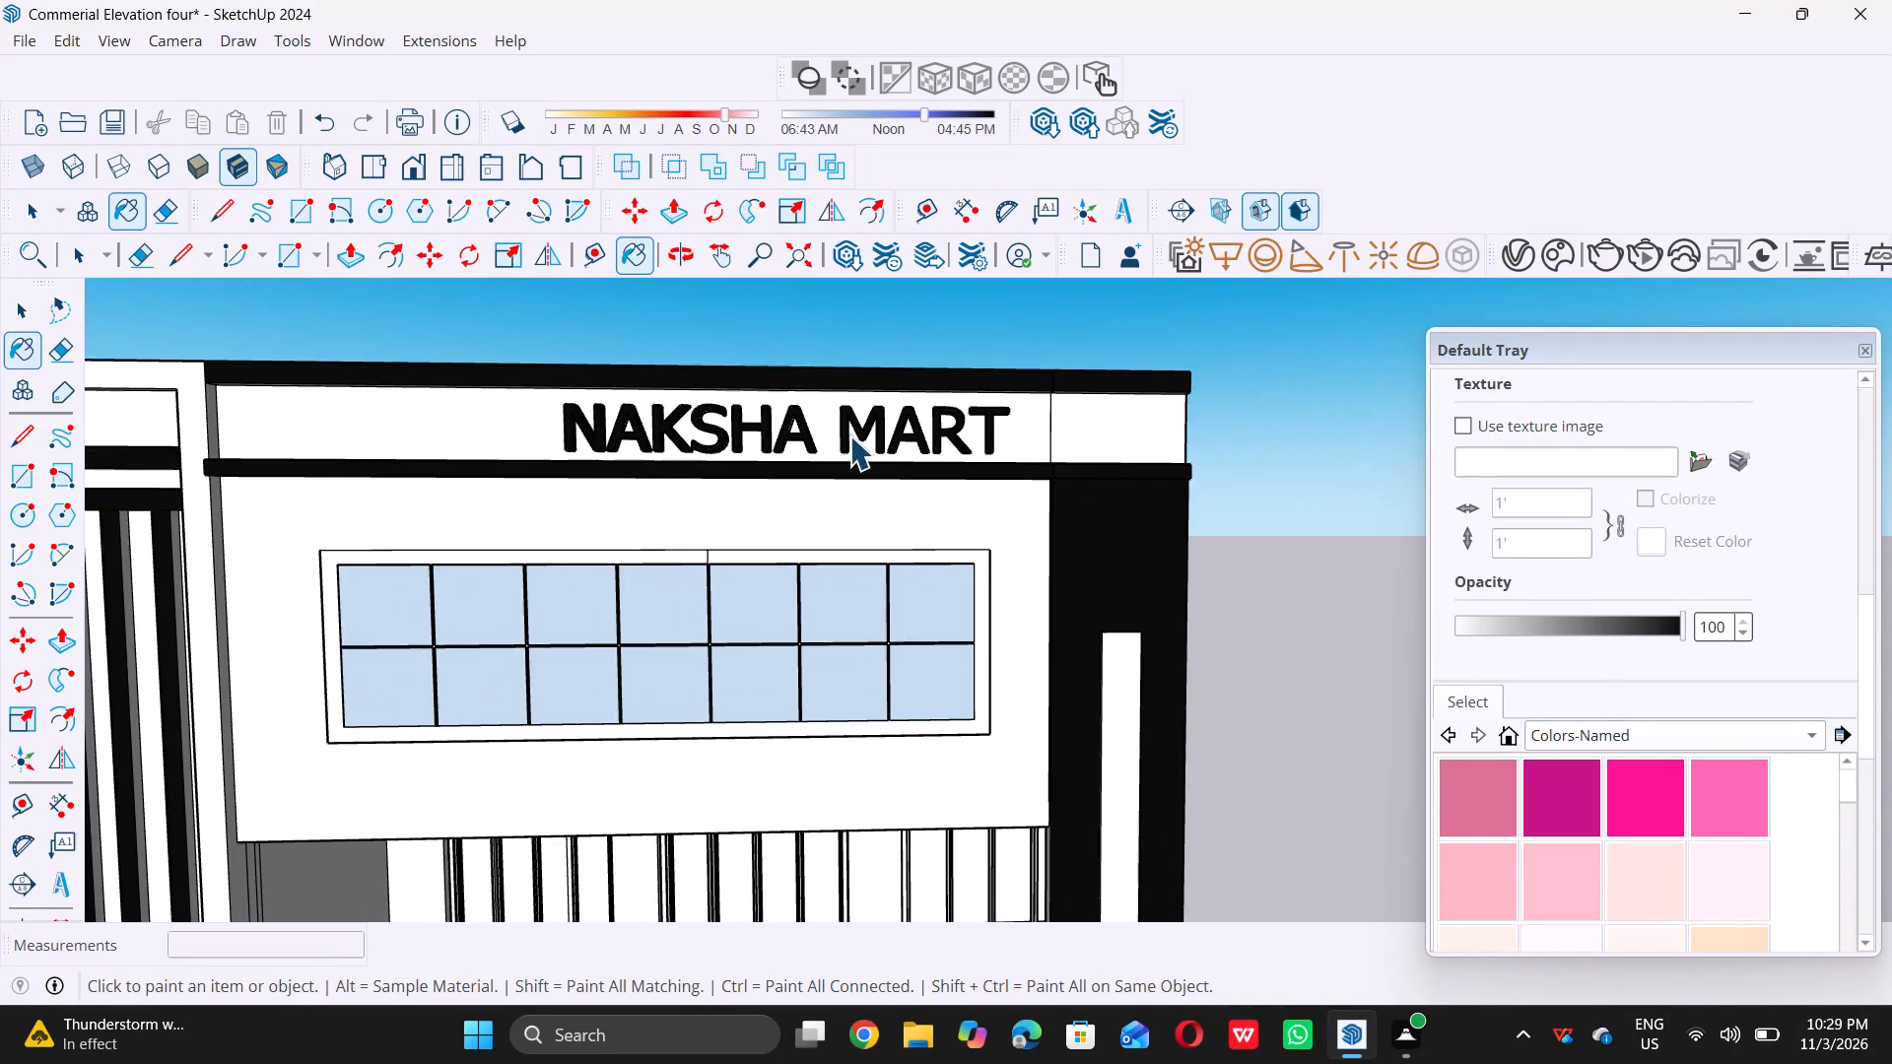
Browse the Colors-Named collection for a colour suited to the facade walls.
{"action": "scroll", "coordinate": [881, 444], "scroll_direction": "down", "scroll_amount": 15}
{"action": "scroll", "coordinate": [987, 509], "scroll_direction": "down", "scroll_amount": 5}
{"action": "middle_click_drag", "start_coordinate": [980, 511], "coordinate": [956, 509]}
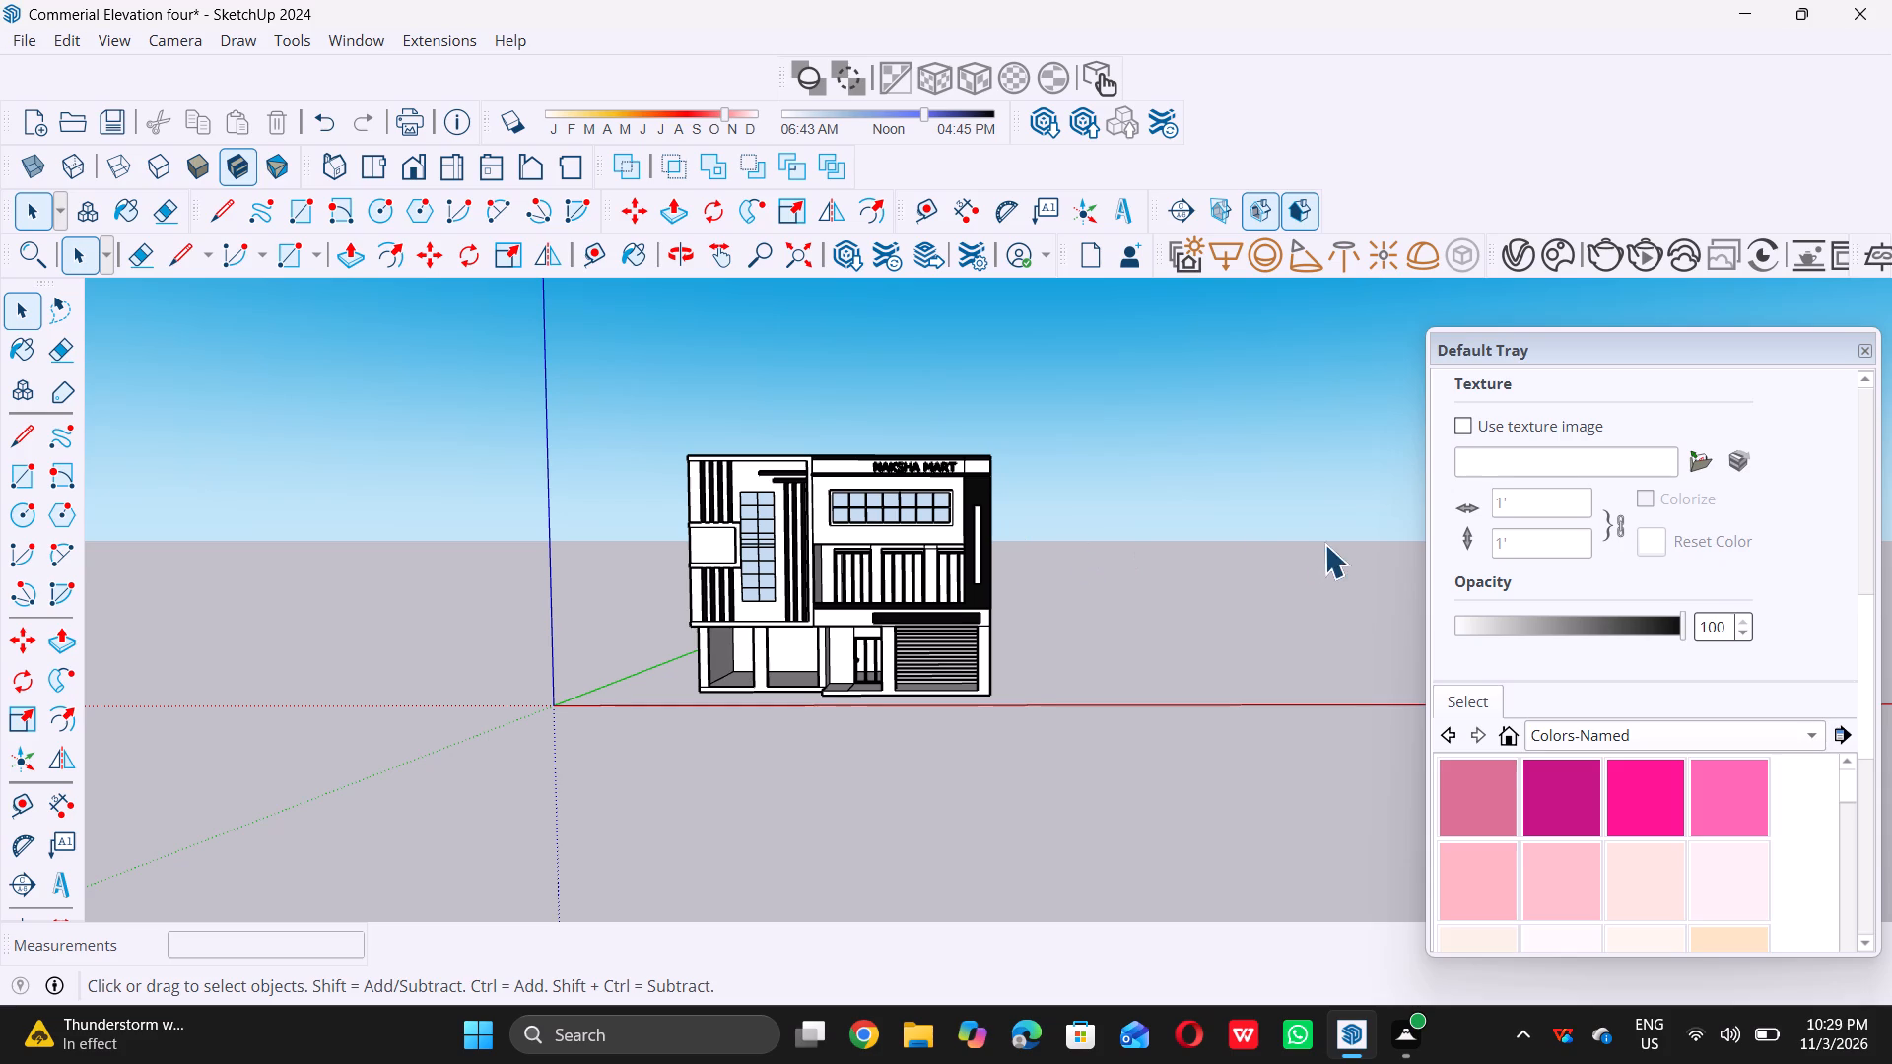
{"action": "scroll", "coordinate": [1645, 856], "scroll_direction": "down", "scroll_amount": 5}
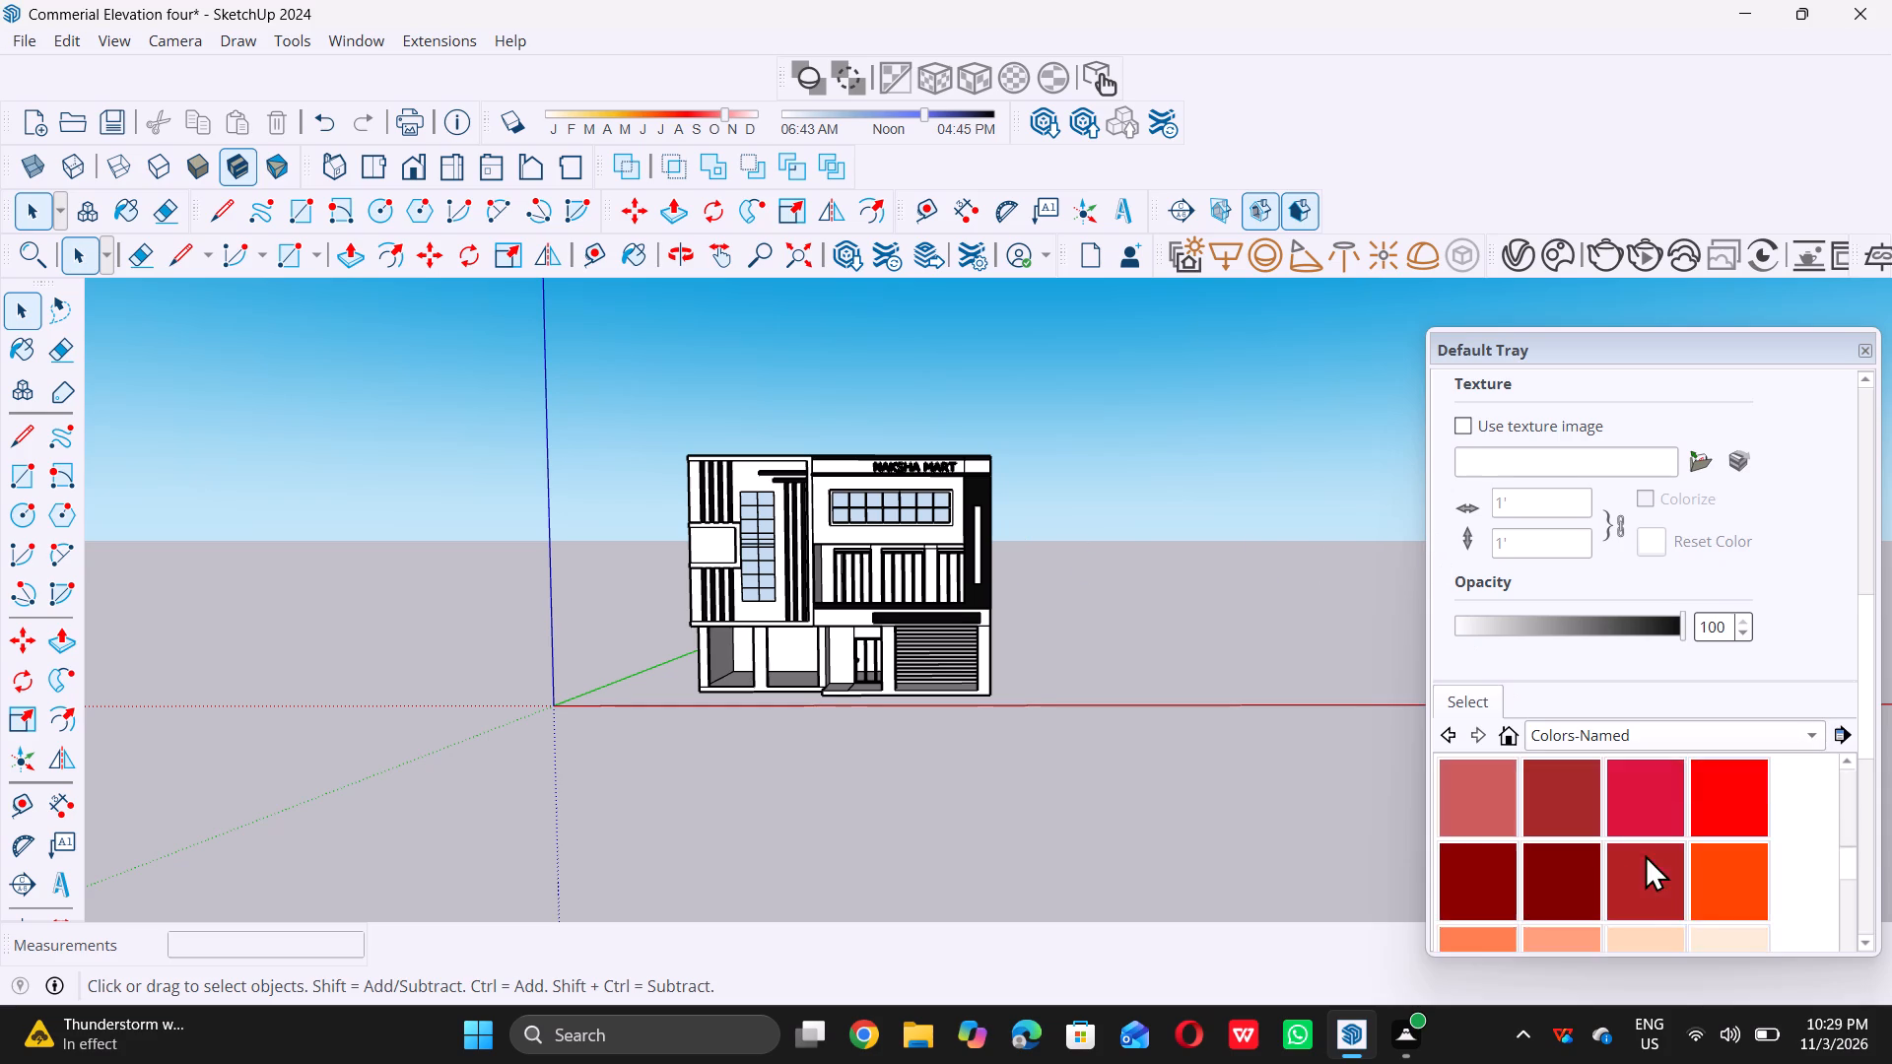
{"action": "scroll", "coordinate": [1645, 854], "scroll_direction": "down", "scroll_amount": 12}
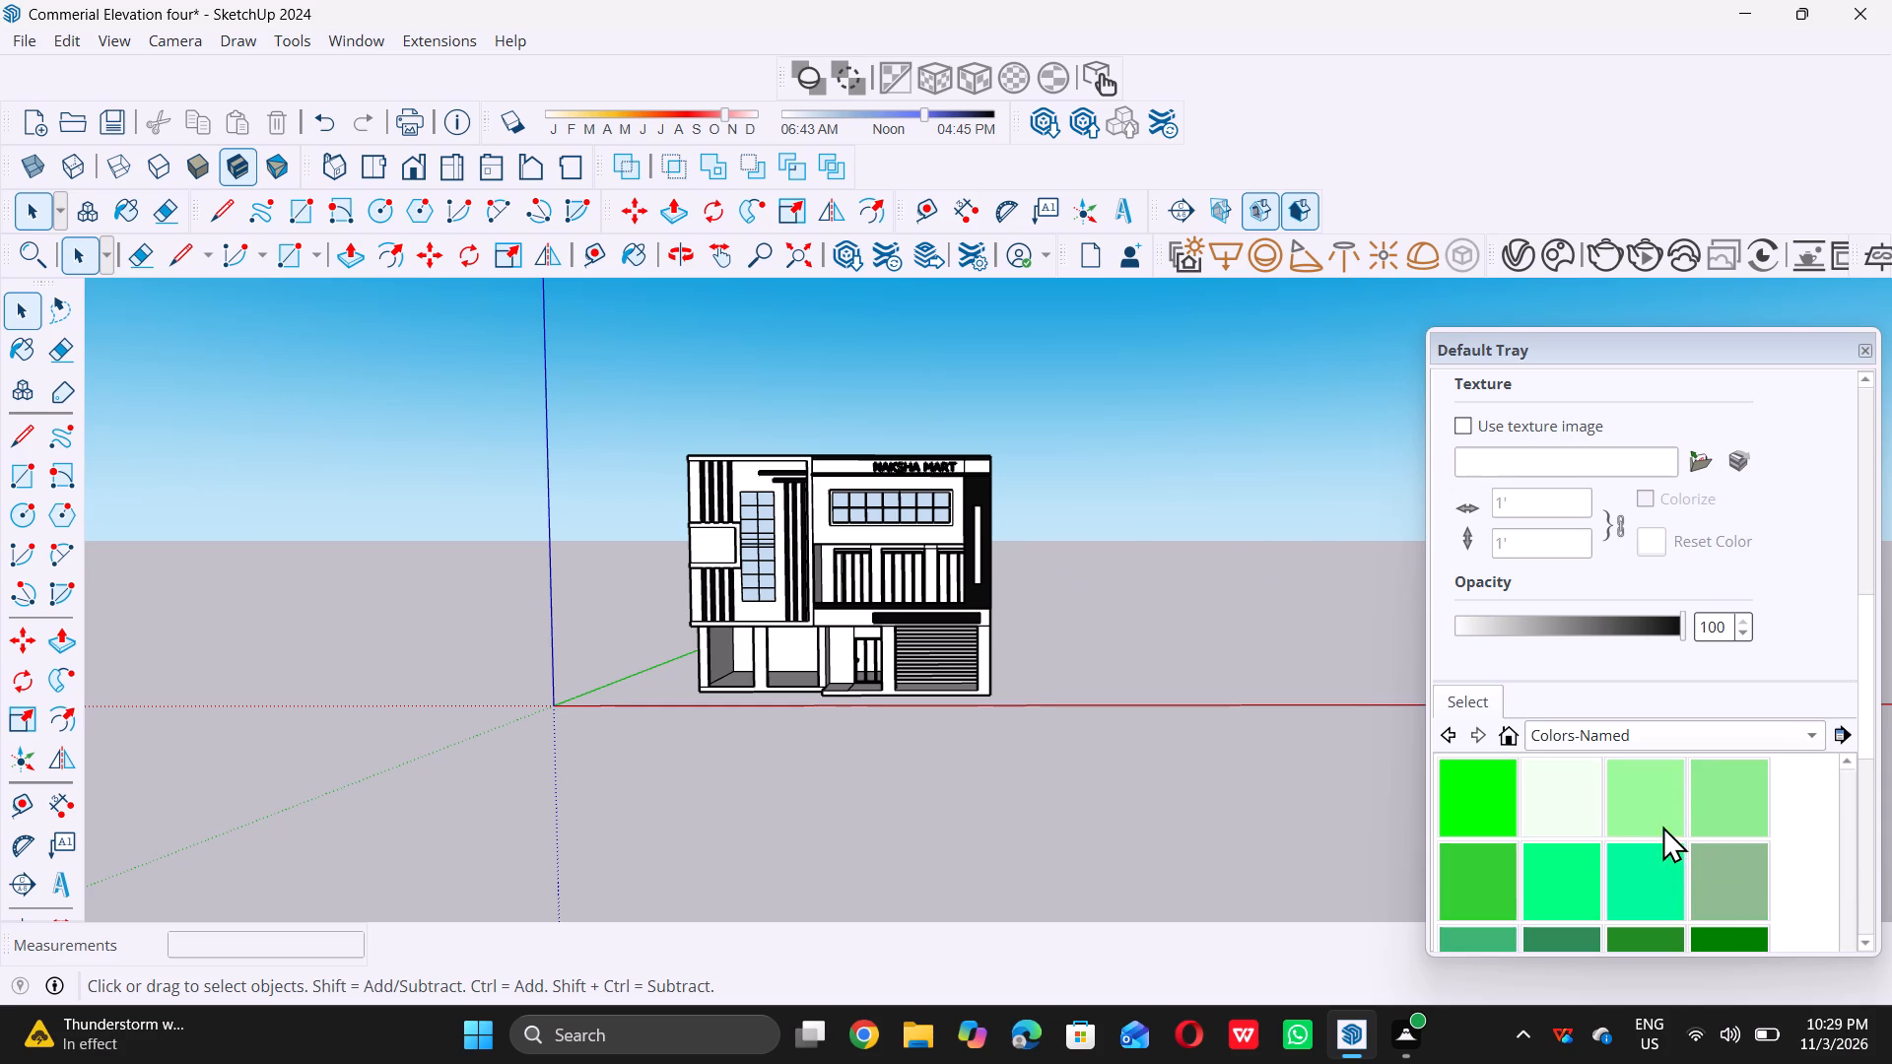
{"action": "scroll", "coordinate": [1666, 817], "scroll_direction": "down", "scroll_amount": 8}
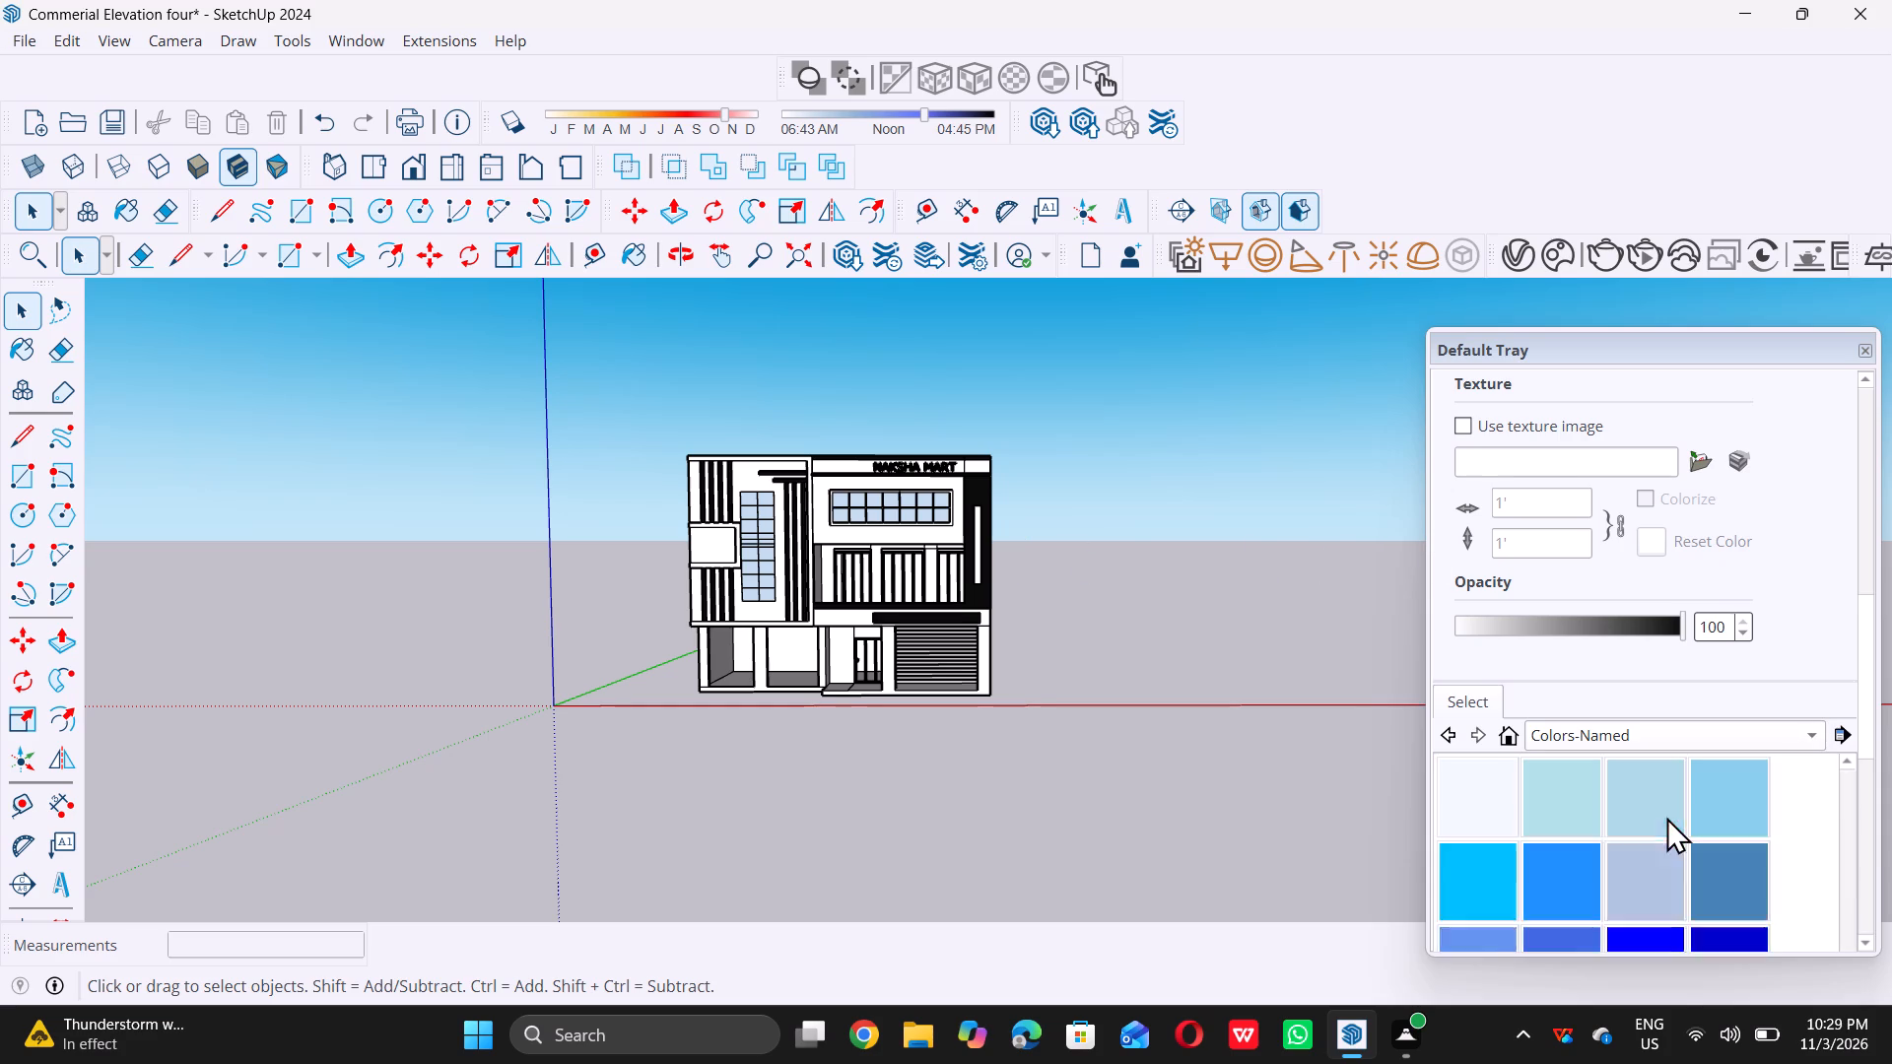
{"action": "scroll", "coordinate": [1666, 817], "scroll_direction": "down", "scroll_amount": 10}
{"action": "scroll", "coordinate": [1668, 816], "scroll_direction": "up", "scroll_amount": 2}
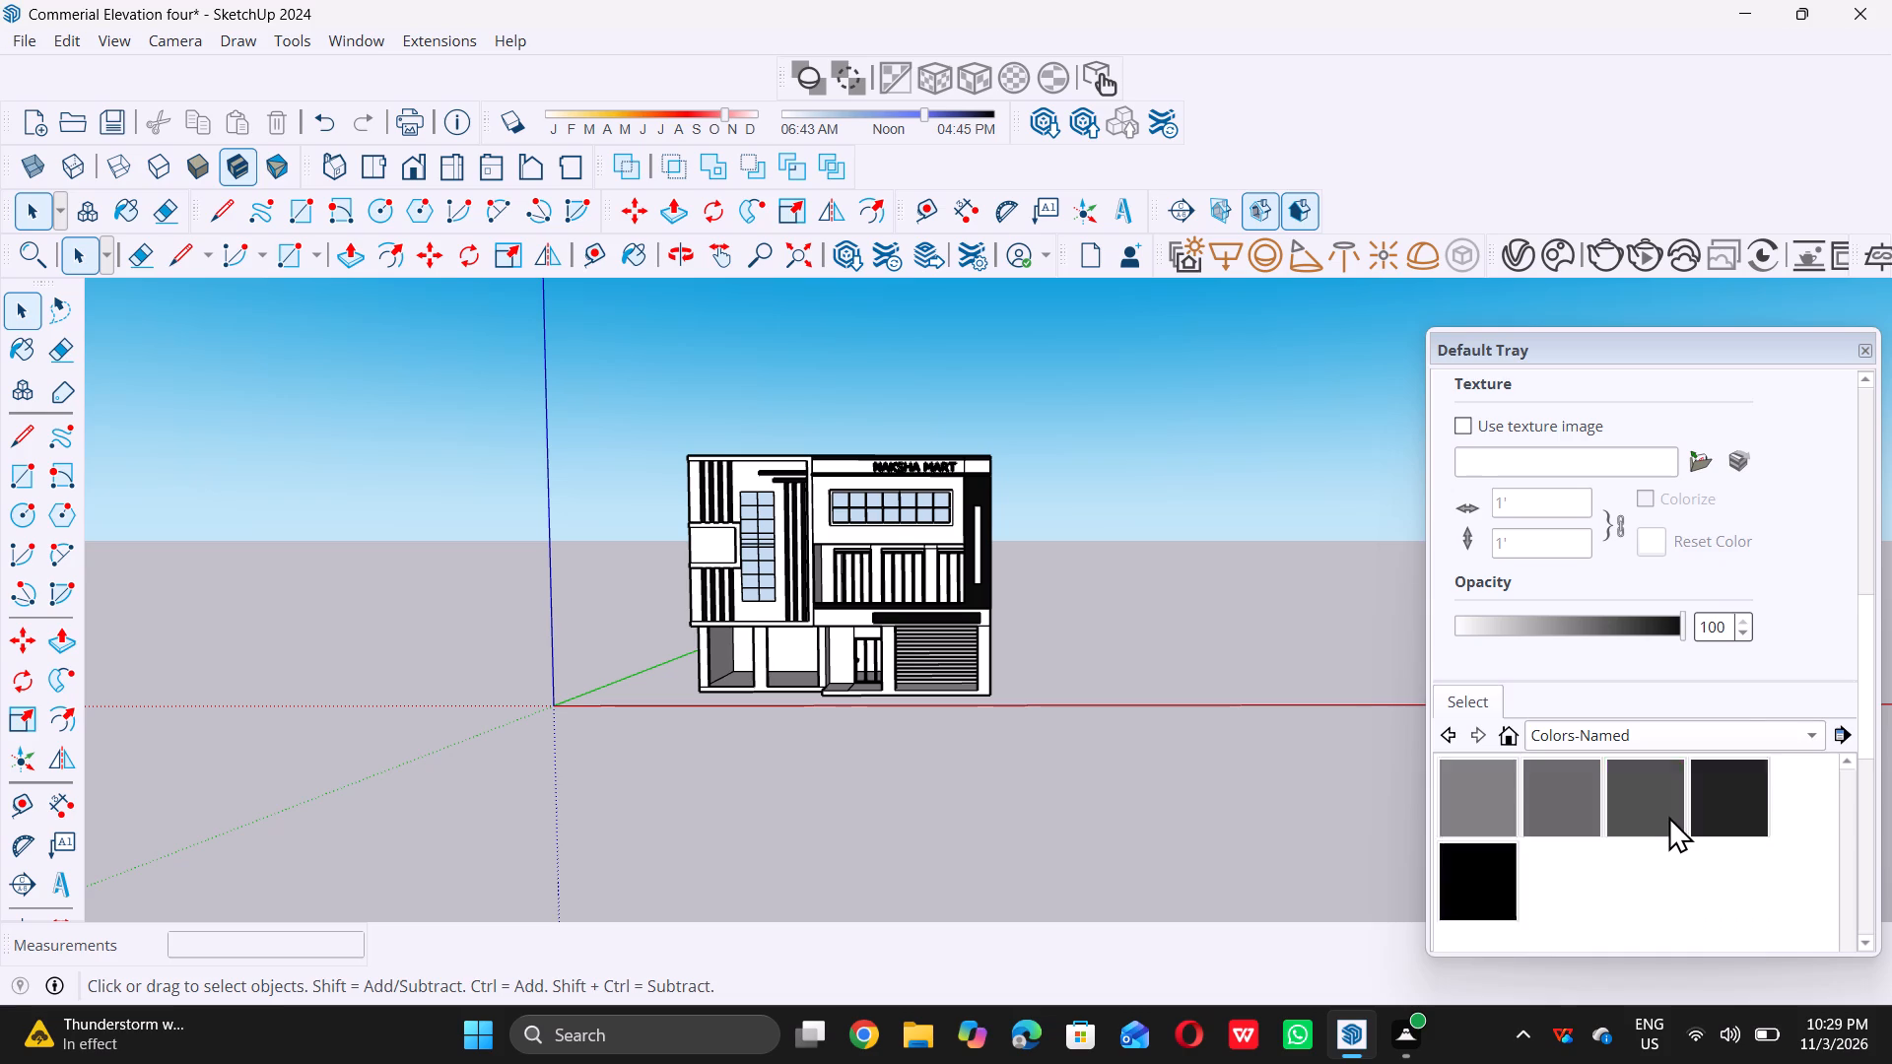
{"action": "scroll", "coordinate": [1668, 816], "scroll_direction": "up", "scroll_amount": 15}
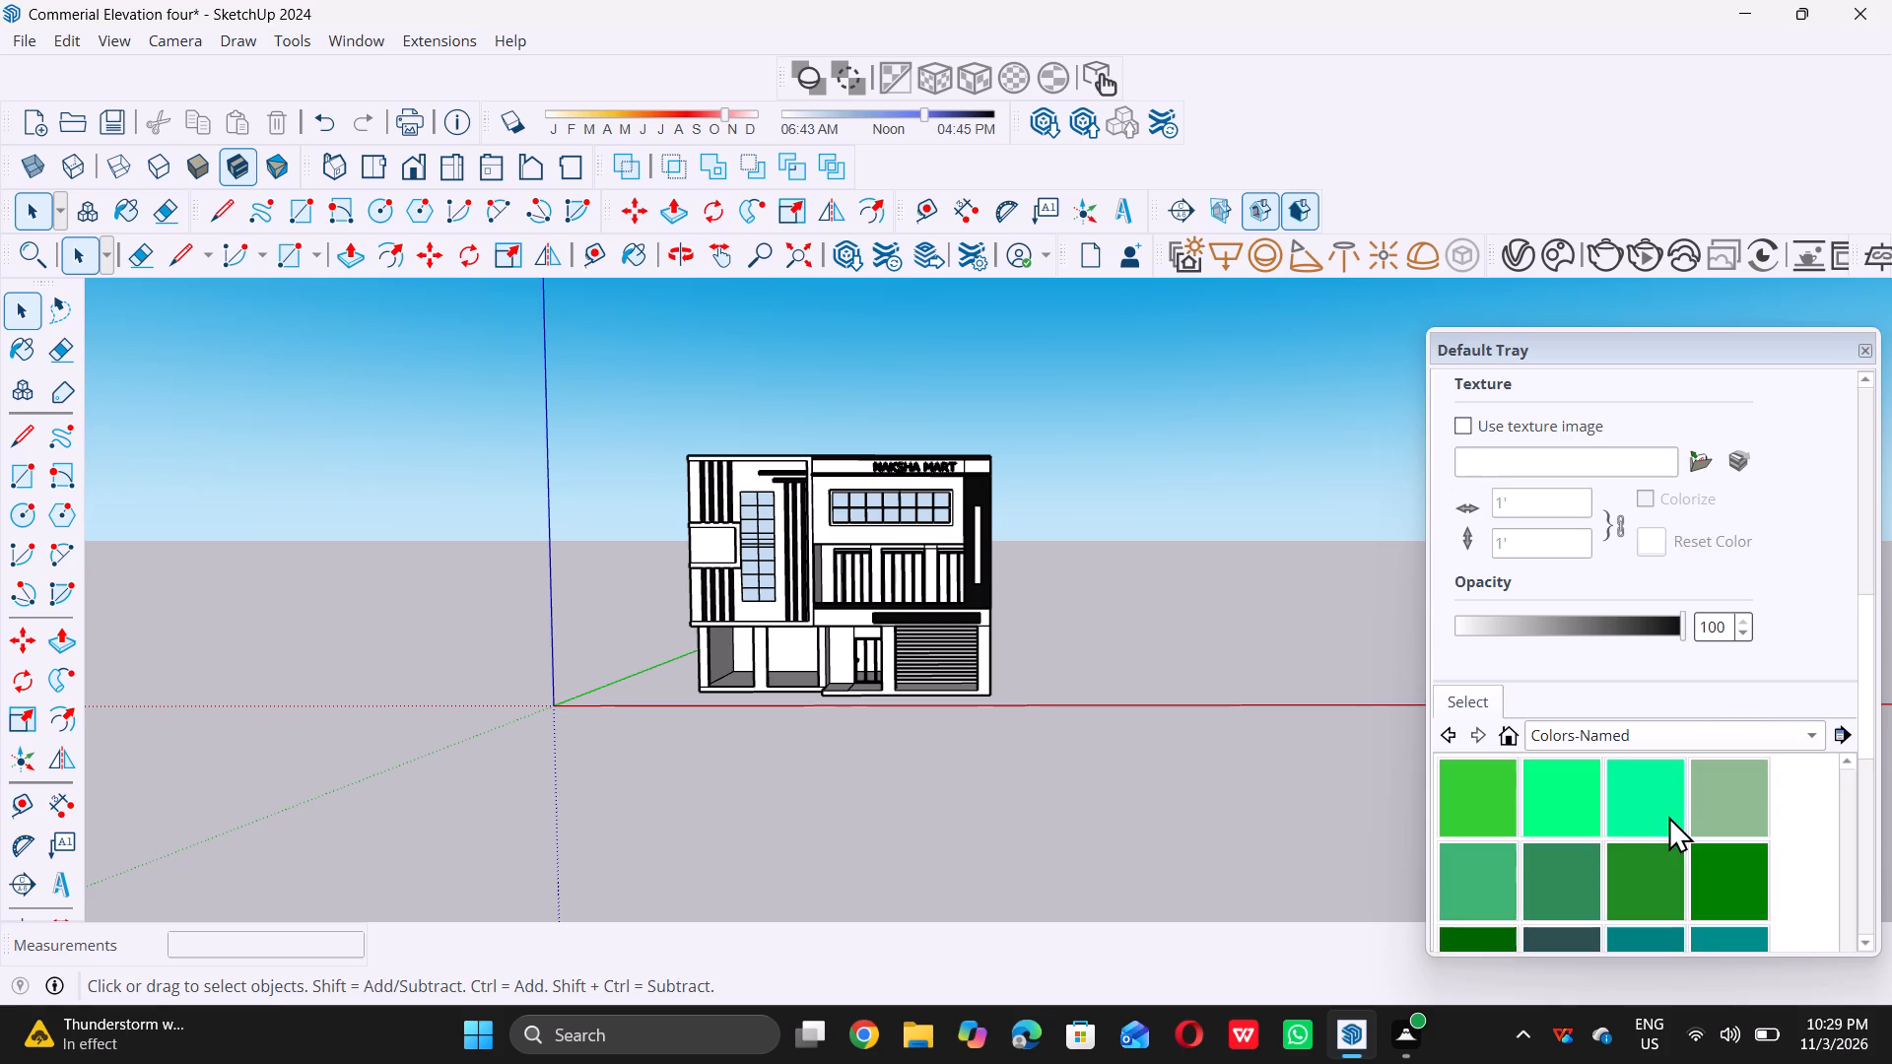
{"action": "scroll", "coordinate": [1668, 813], "scroll_direction": "up", "scroll_amount": 14}
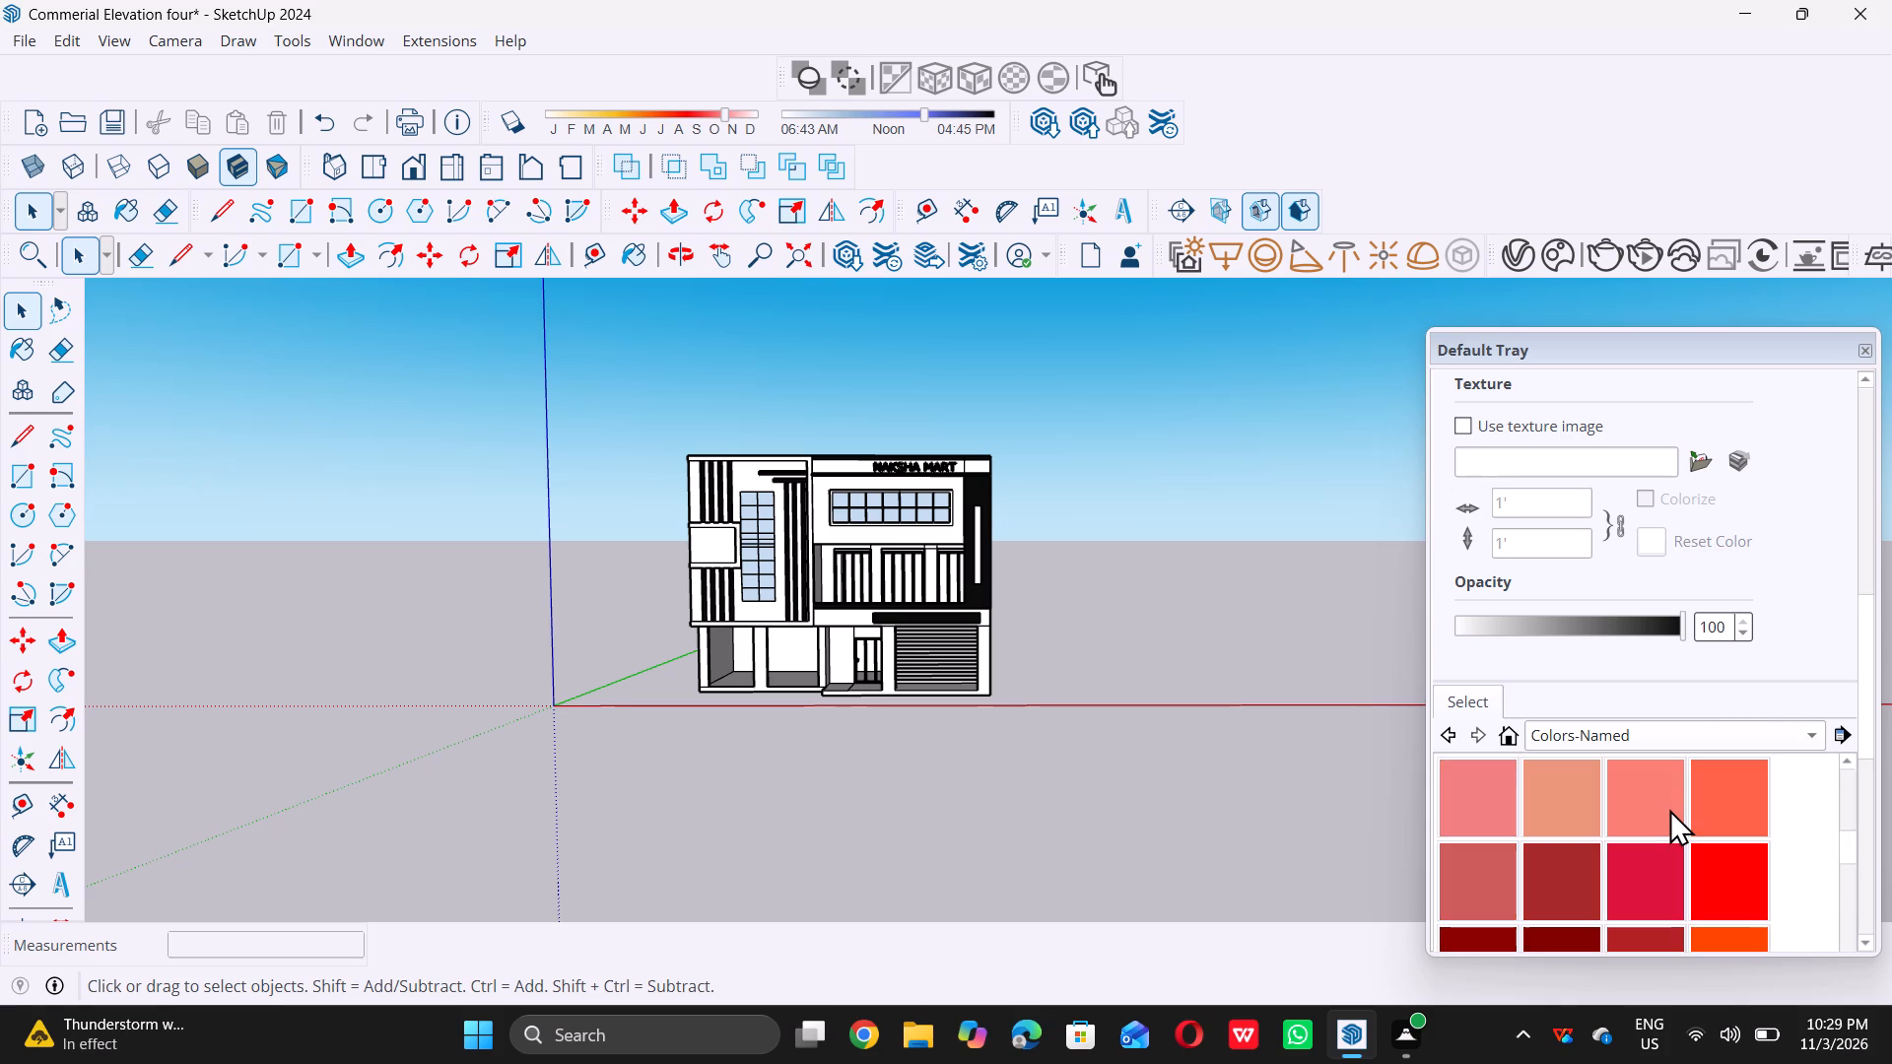
{"action": "scroll", "coordinate": [1671, 807], "scroll_direction": "down", "scroll_amount": 3}
{"action": "scroll", "coordinate": [1671, 807], "scroll_direction": "up", "scroll_amount": 3}
{"action": "scroll", "coordinate": [1672, 807], "scroll_direction": "down", "scroll_amount": 1}
{"action": "scroll", "coordinate": [1671, 806], "scroll_direction": "up", "scroll_amount": 6}
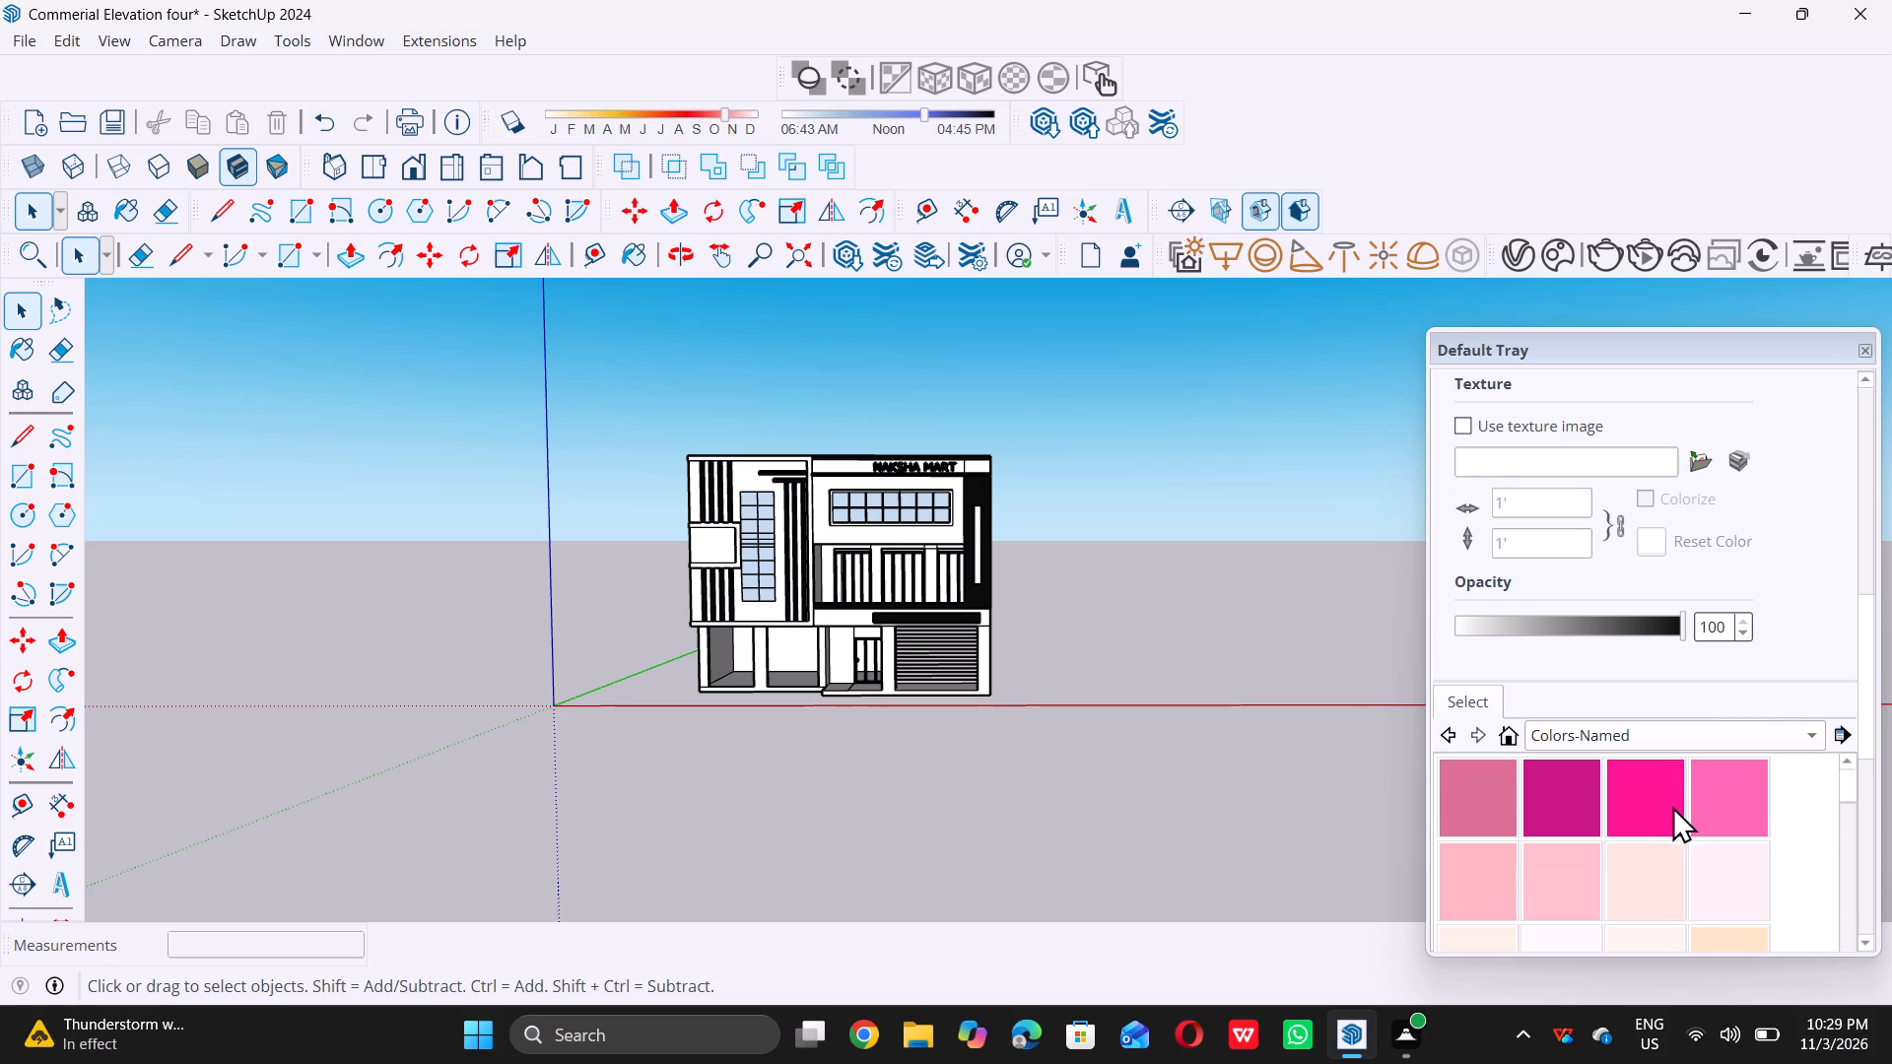
{"action": "scroll", "coordinate": [1672, 806], "scroll_direction": "up", "scroll_amount": 7}
{"action": "scroll", "coordinate": [1672, 806], "scroll_direction": "down", "scroll_amount": 8}
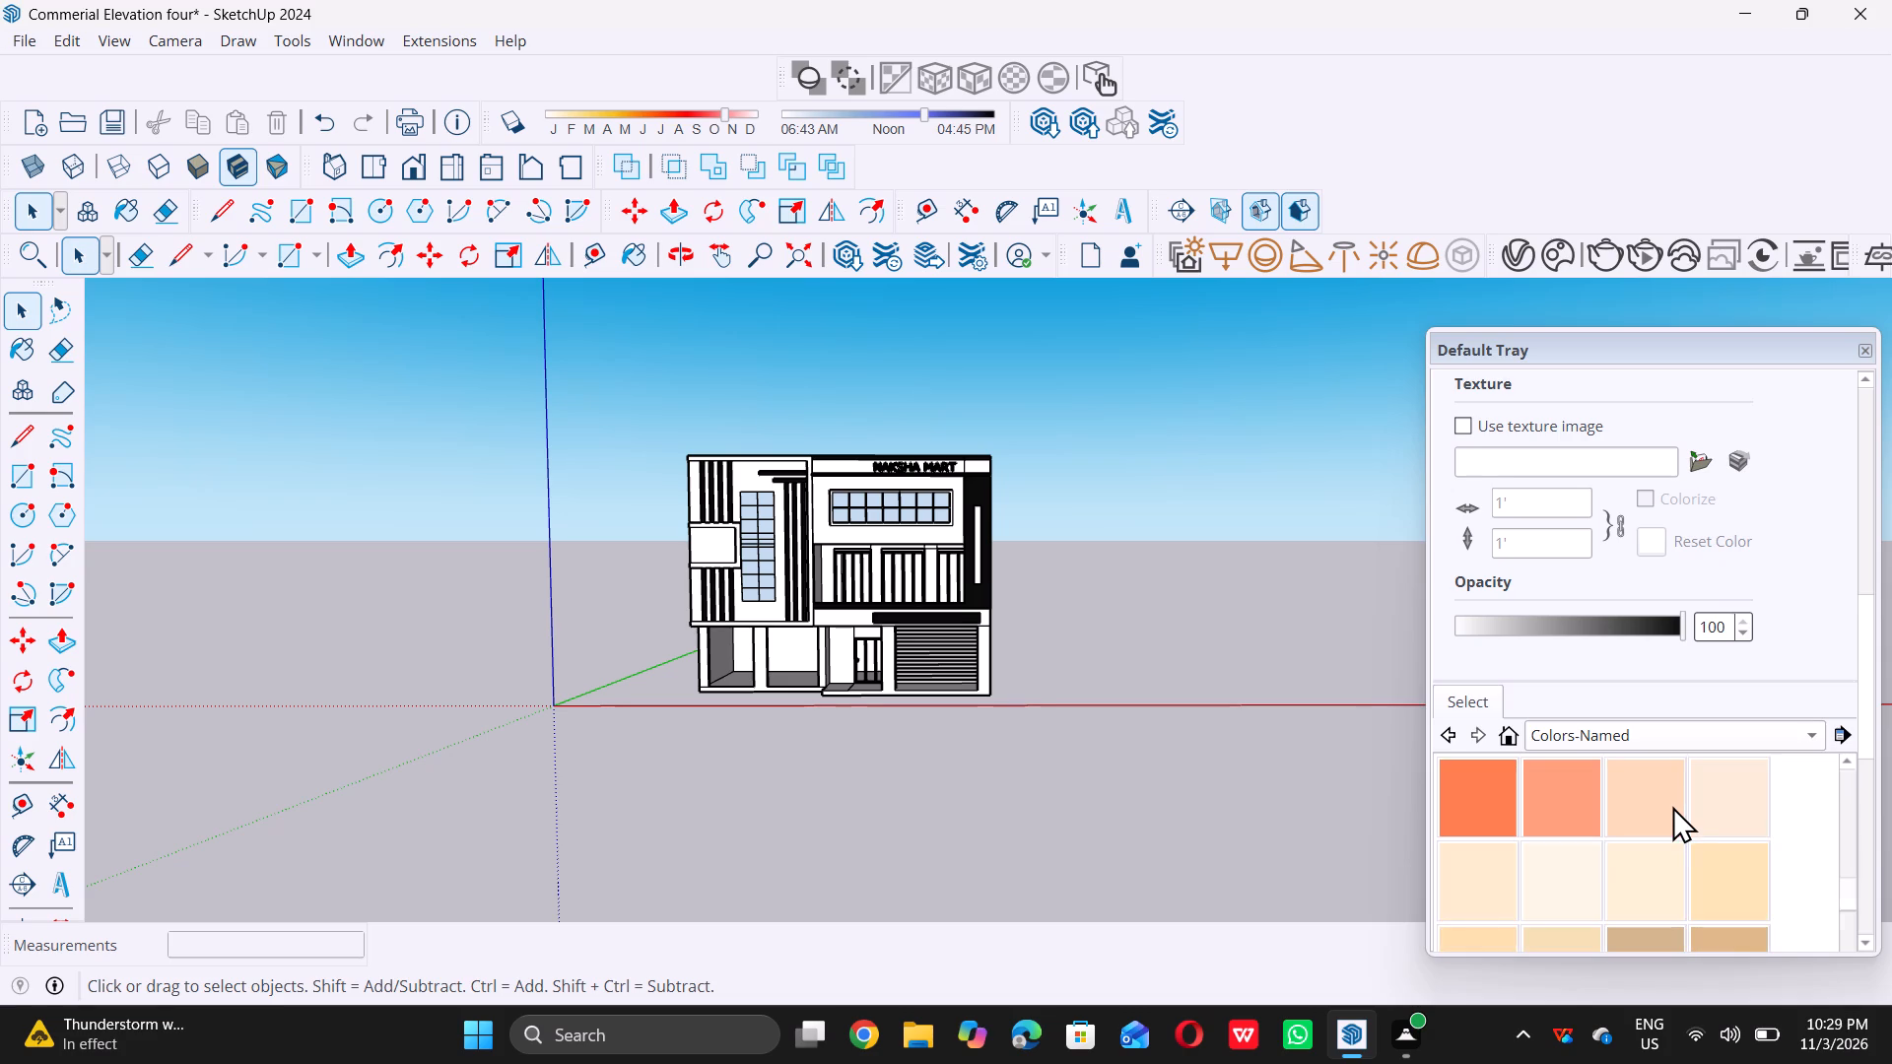
{"action": "scroll", "coordinate": [1672, 806], "scroll_direction": "down", "scroll_amount": 11}
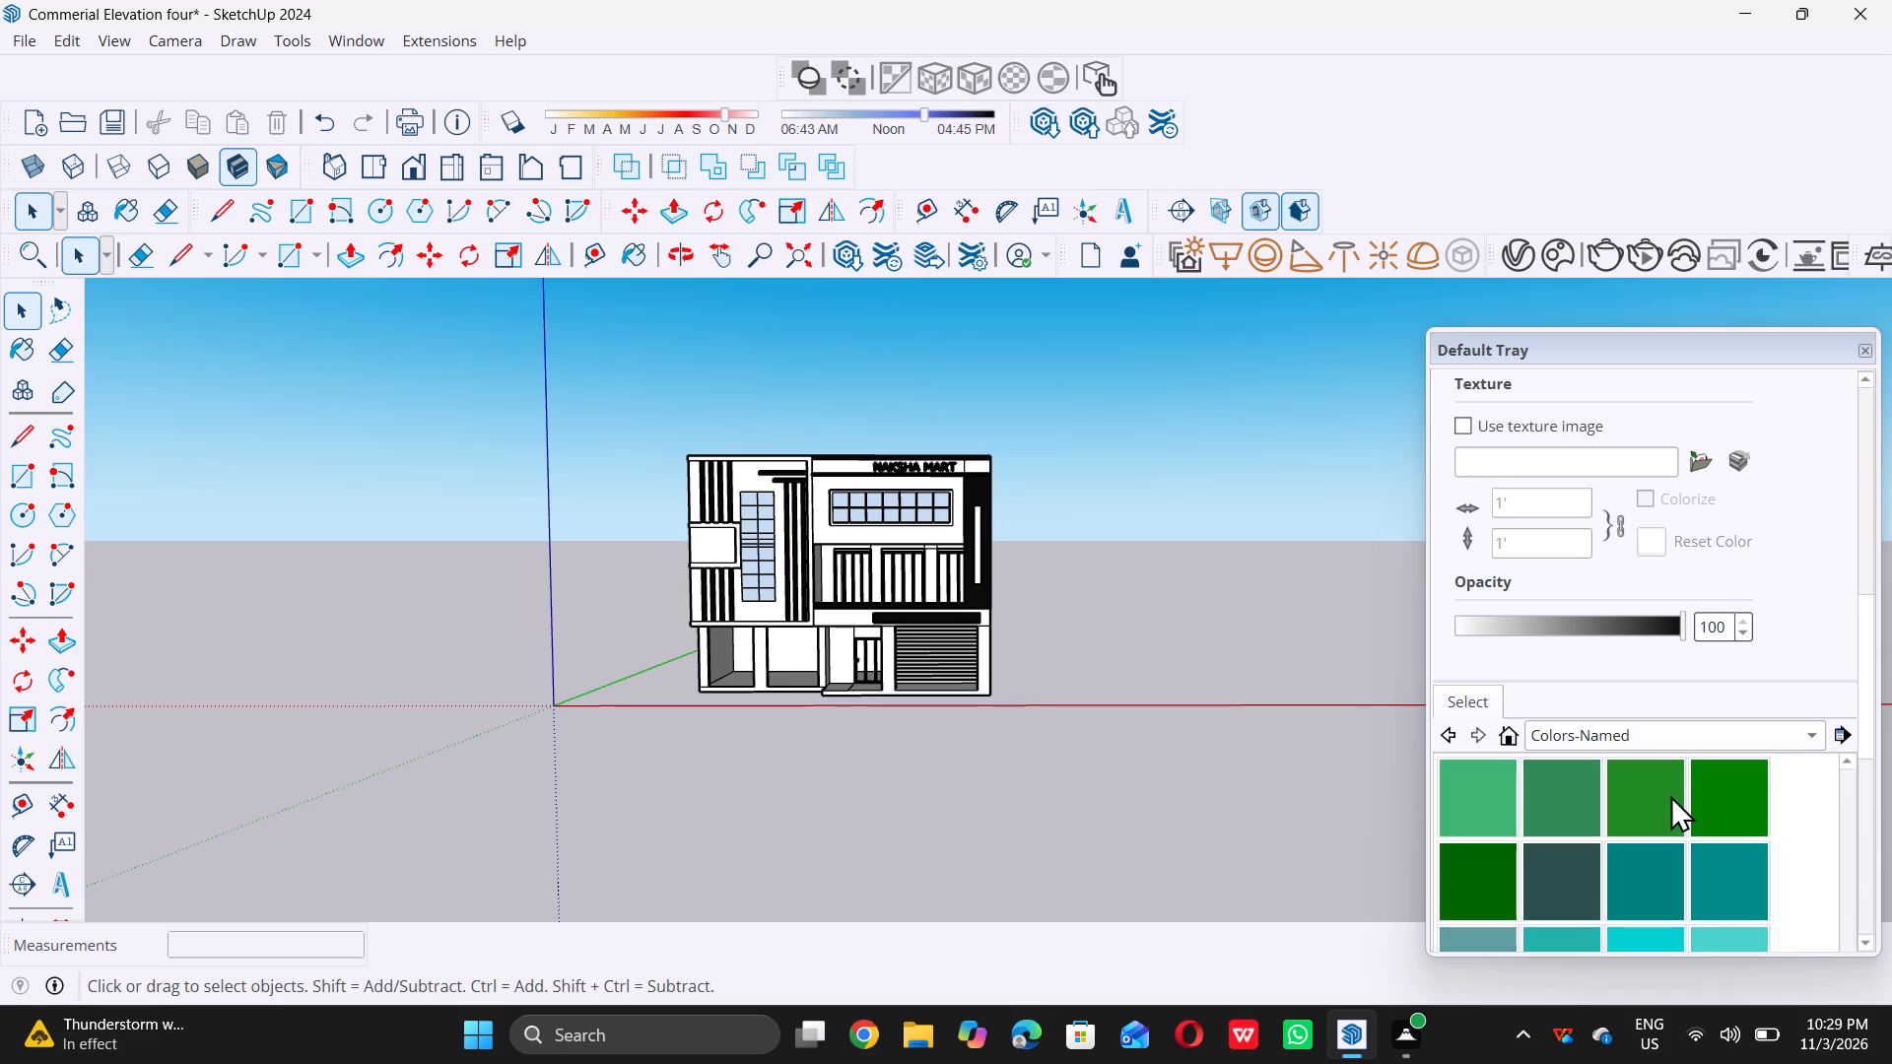
{"action": "scroll", "coordinate": [1671, 795], "scroll_direction": "down", "scroll_amount": 7}
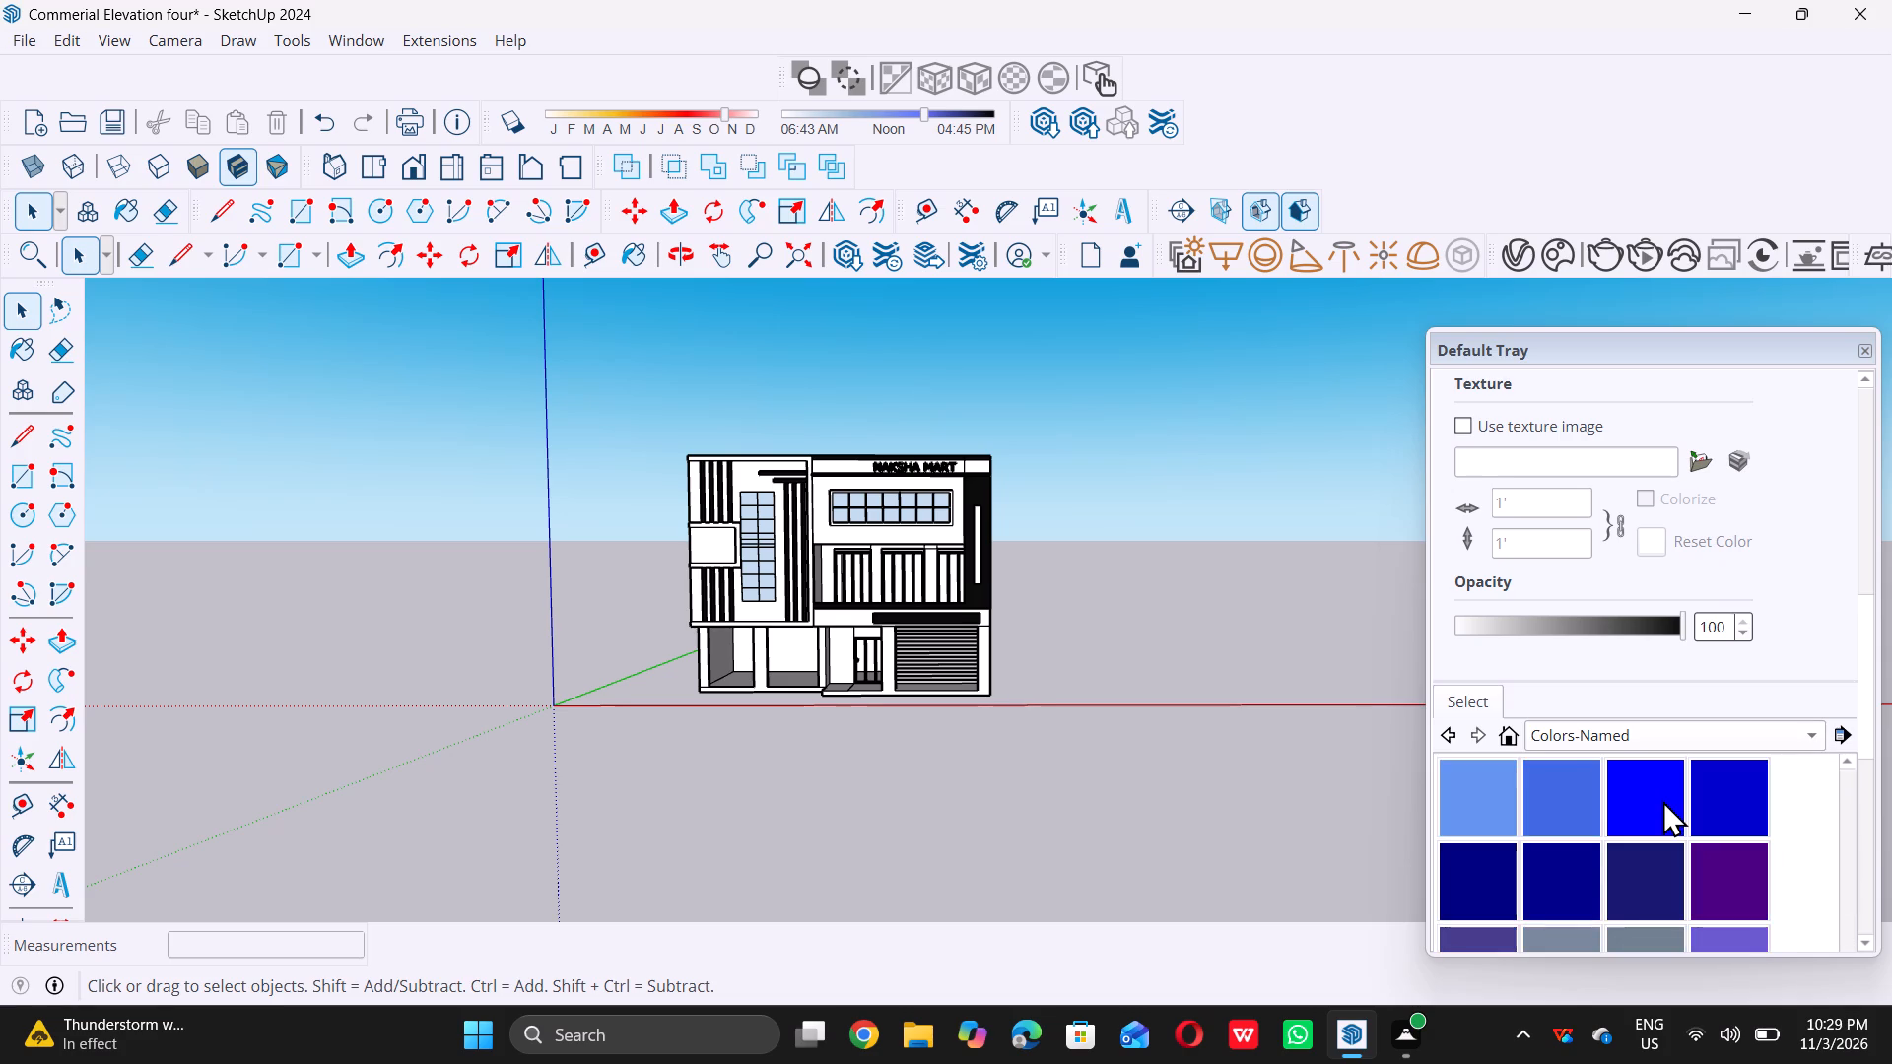
{"action": "scroll", "coordinate": [1662, 800], "scroll_direction": "up", "scroll_amount": 1}
{"action": "scroll", "coordinate": [1662, 801], "scroll_direction": "down", "scroll_amount": 6}
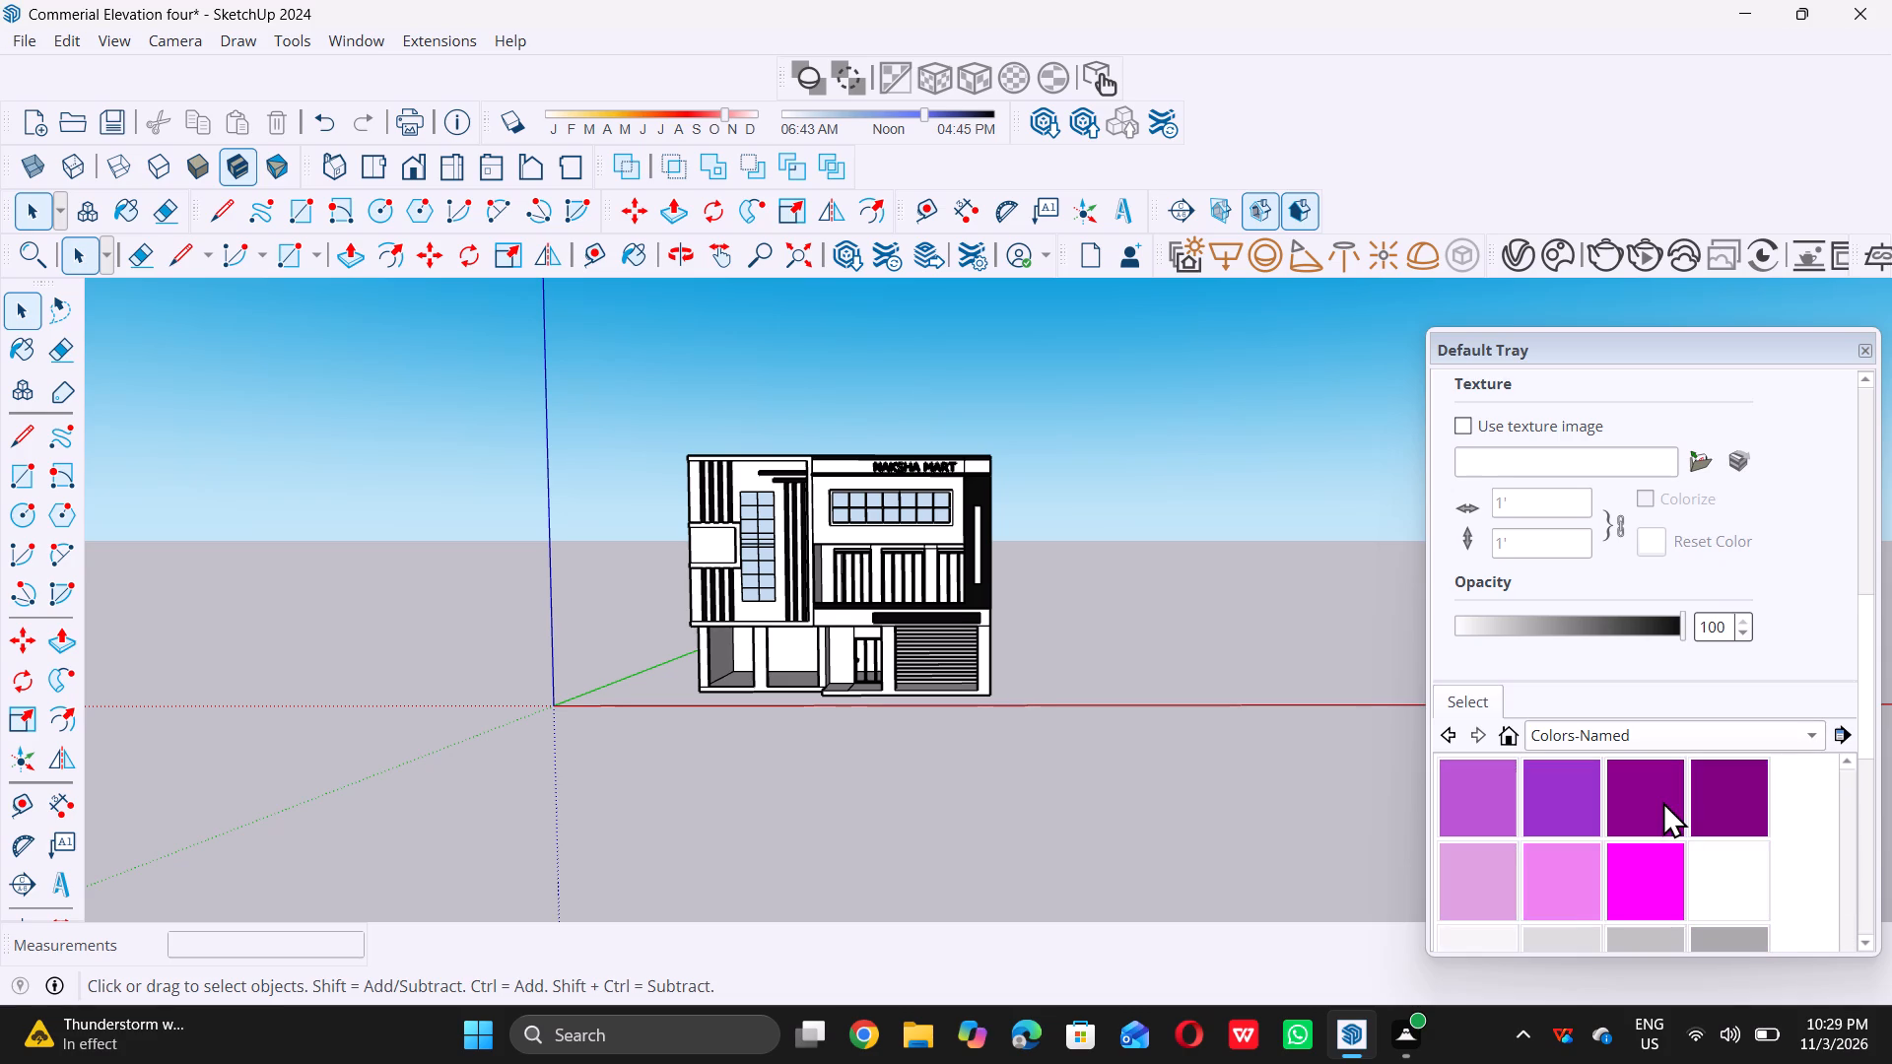
{"action": "scroll", "coordinate": [1663, 802], "scroll_direction": "up", "scroll_amount": 2}
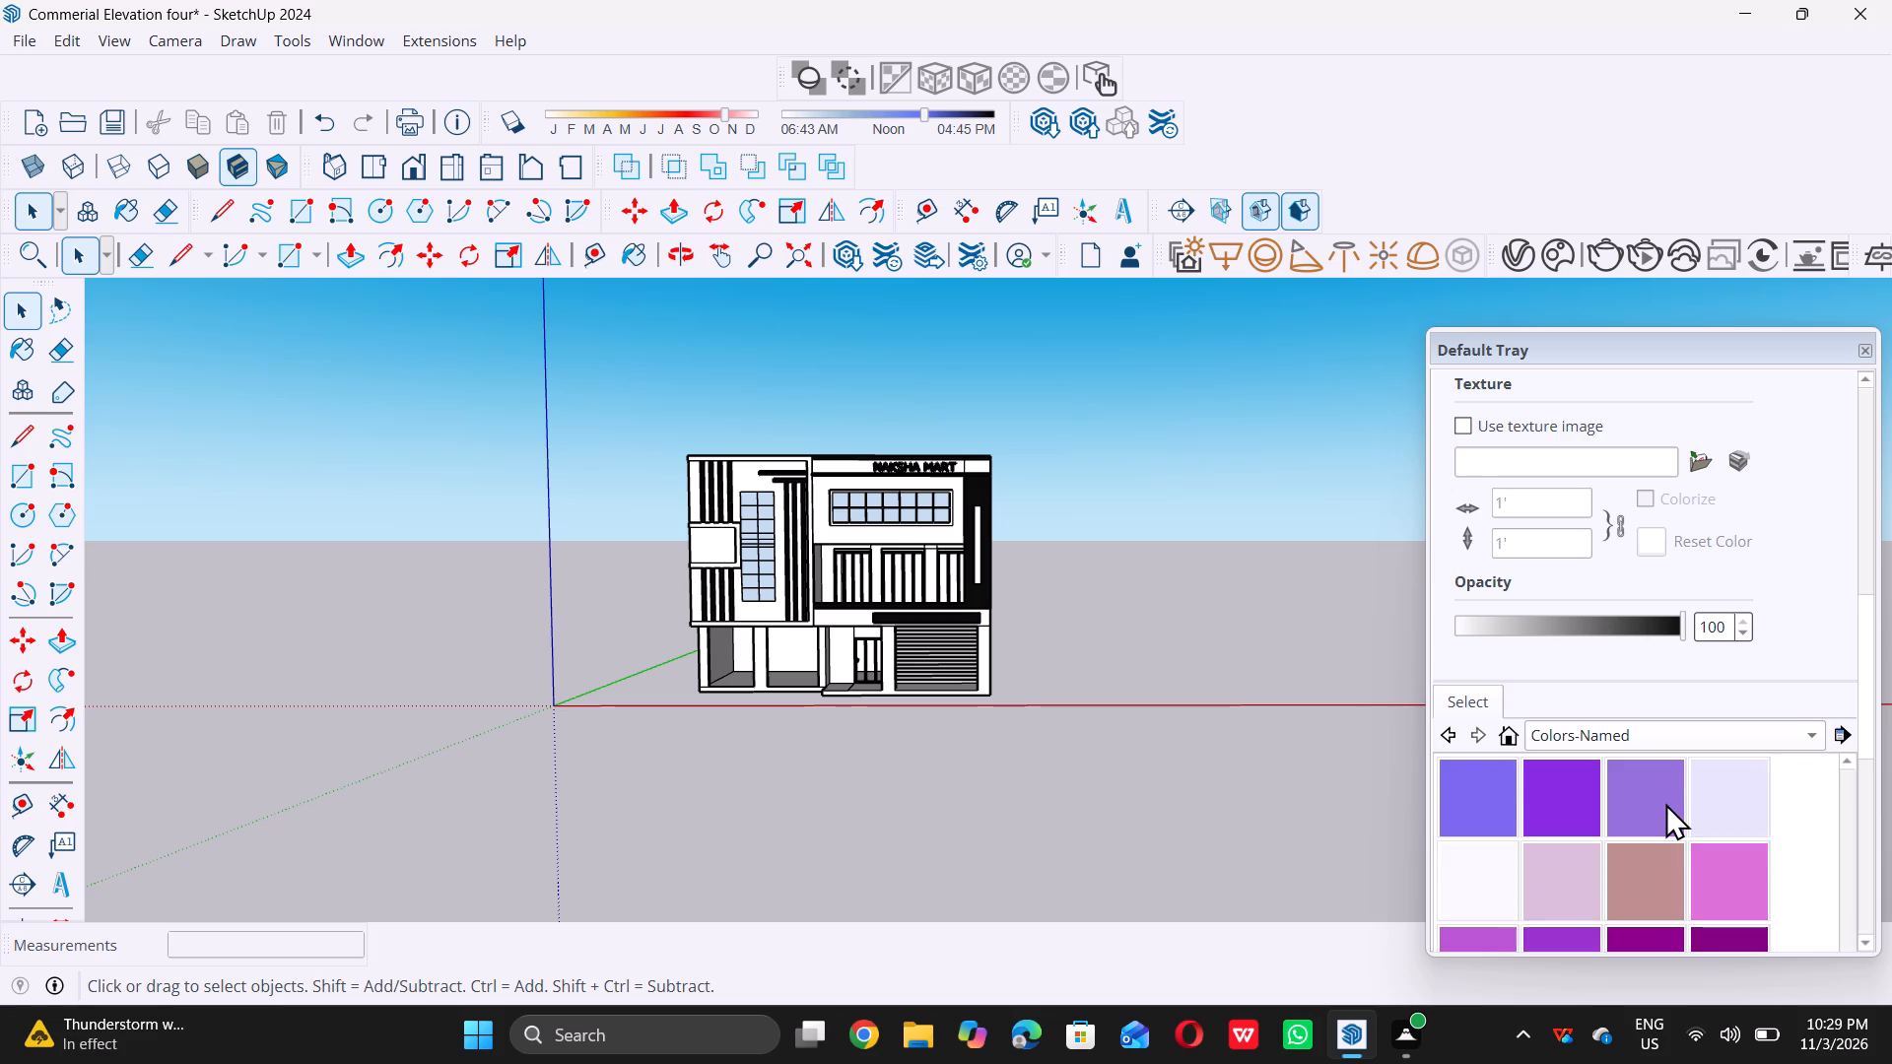
{"action": "scroll", "coordinate": [1665, 803], "scroll_direction": "up", "scroll_amount": 2}
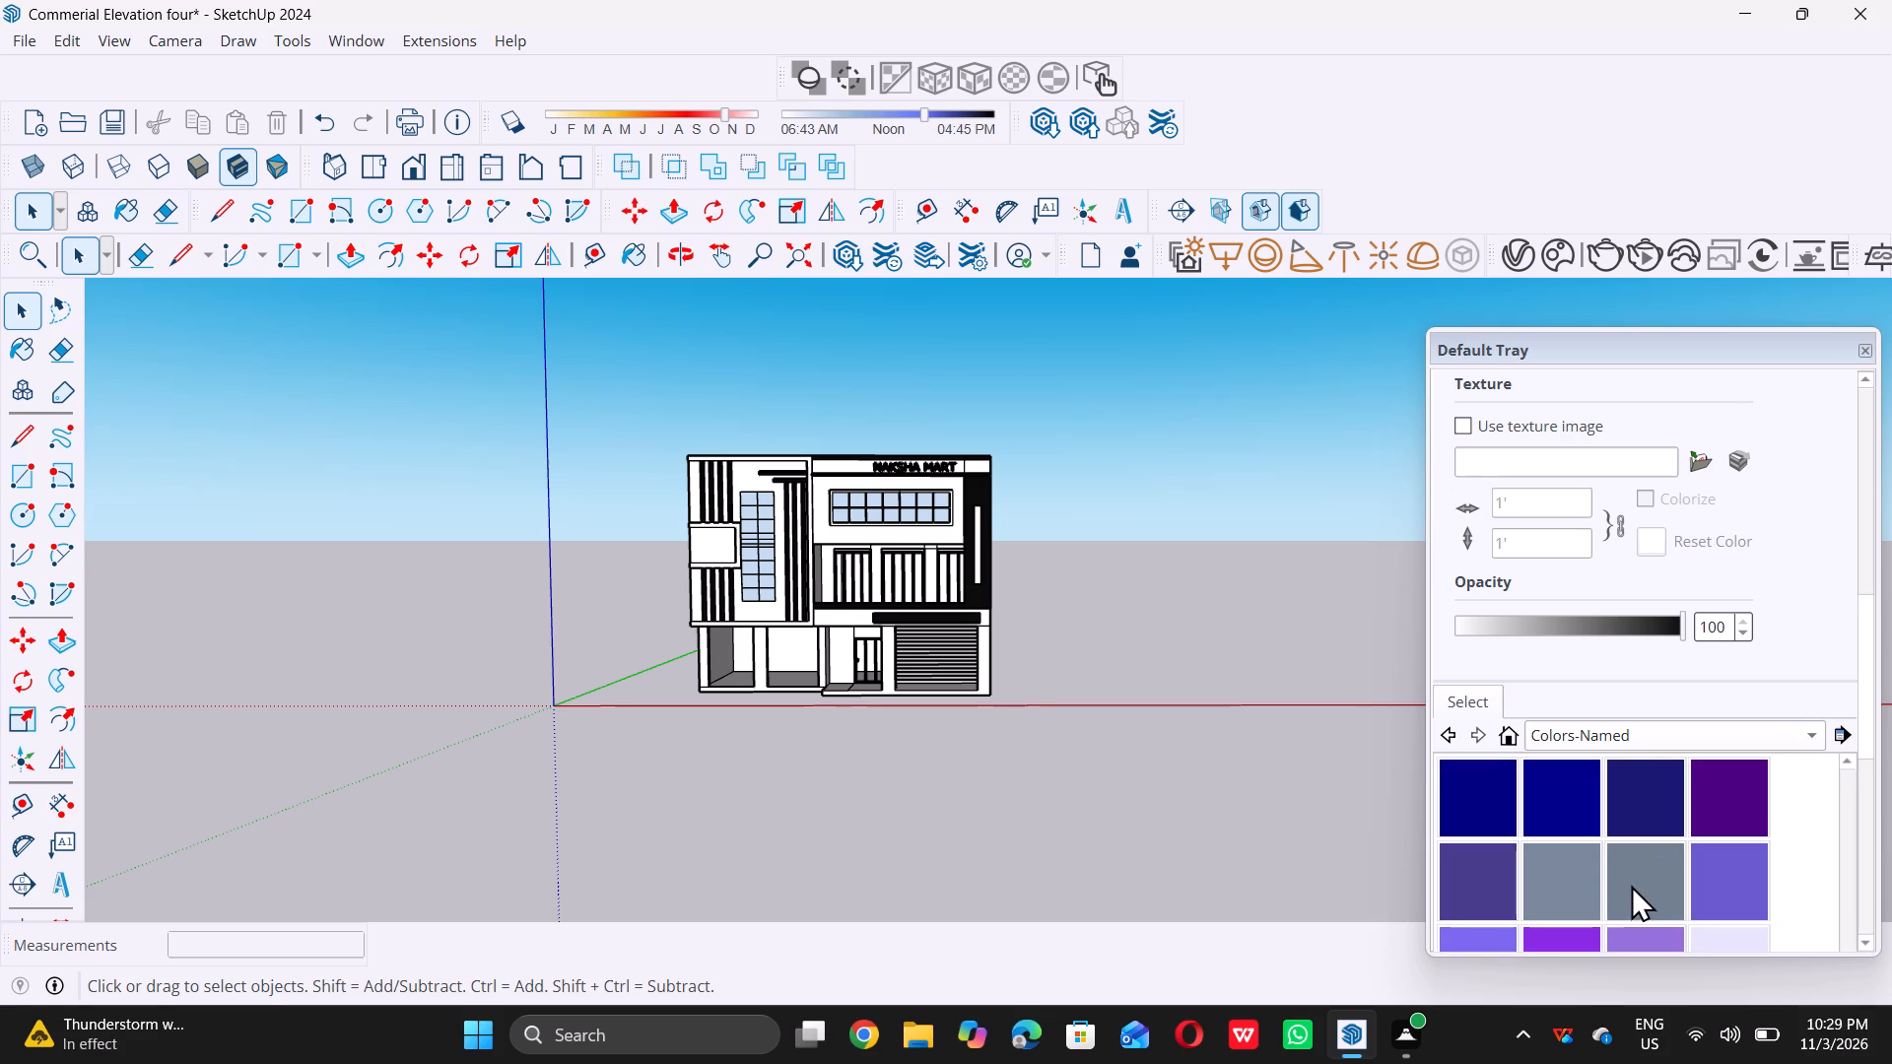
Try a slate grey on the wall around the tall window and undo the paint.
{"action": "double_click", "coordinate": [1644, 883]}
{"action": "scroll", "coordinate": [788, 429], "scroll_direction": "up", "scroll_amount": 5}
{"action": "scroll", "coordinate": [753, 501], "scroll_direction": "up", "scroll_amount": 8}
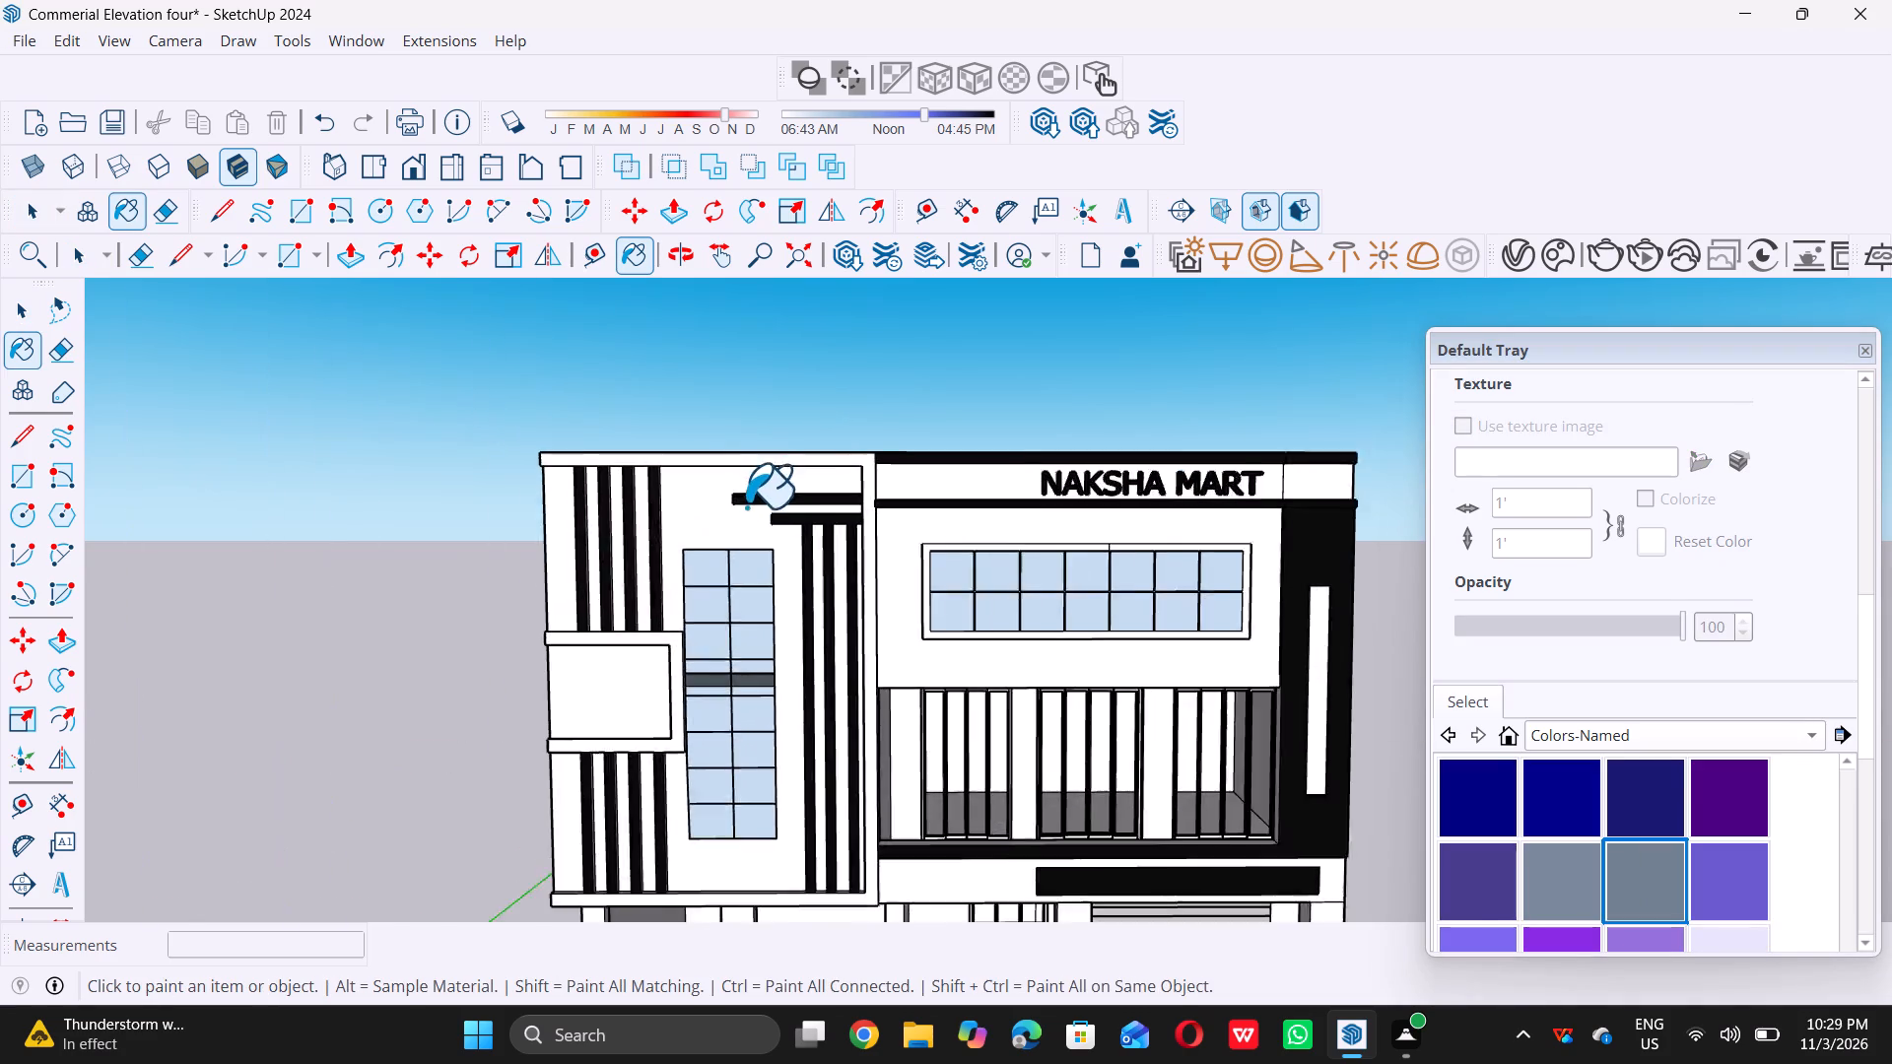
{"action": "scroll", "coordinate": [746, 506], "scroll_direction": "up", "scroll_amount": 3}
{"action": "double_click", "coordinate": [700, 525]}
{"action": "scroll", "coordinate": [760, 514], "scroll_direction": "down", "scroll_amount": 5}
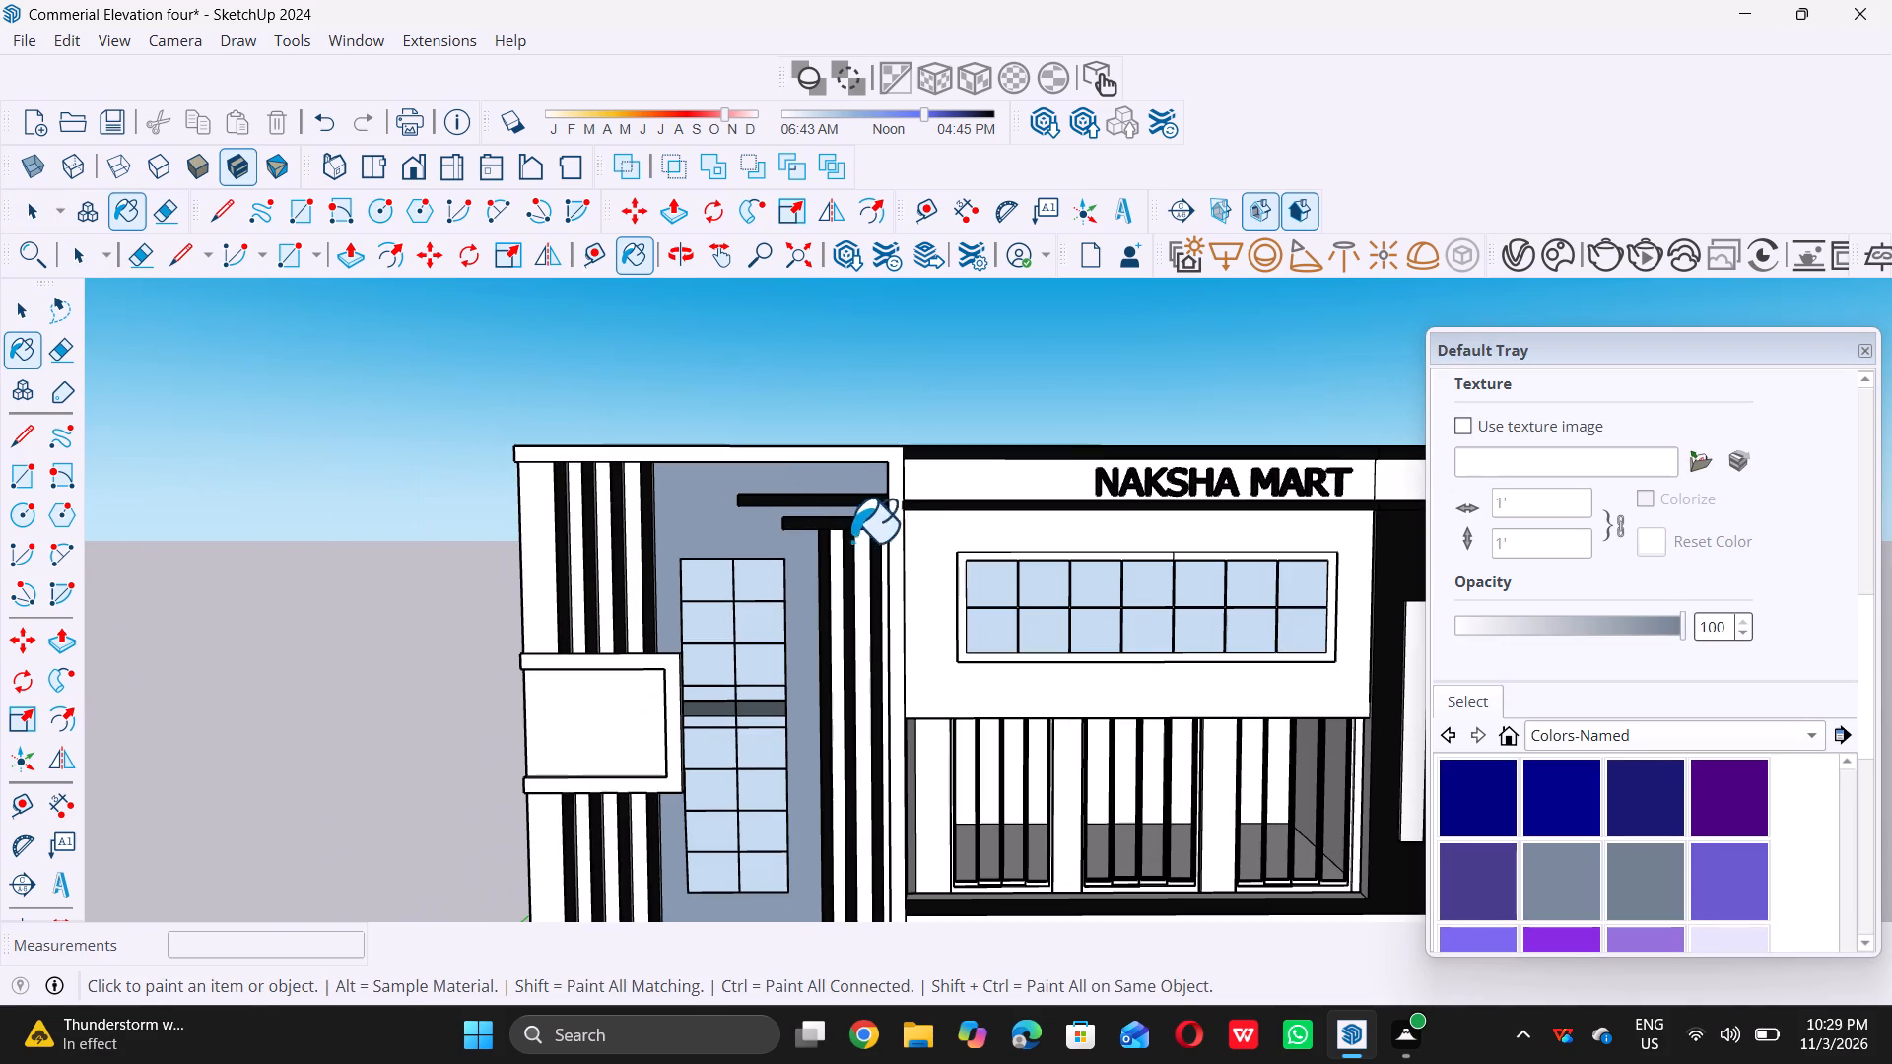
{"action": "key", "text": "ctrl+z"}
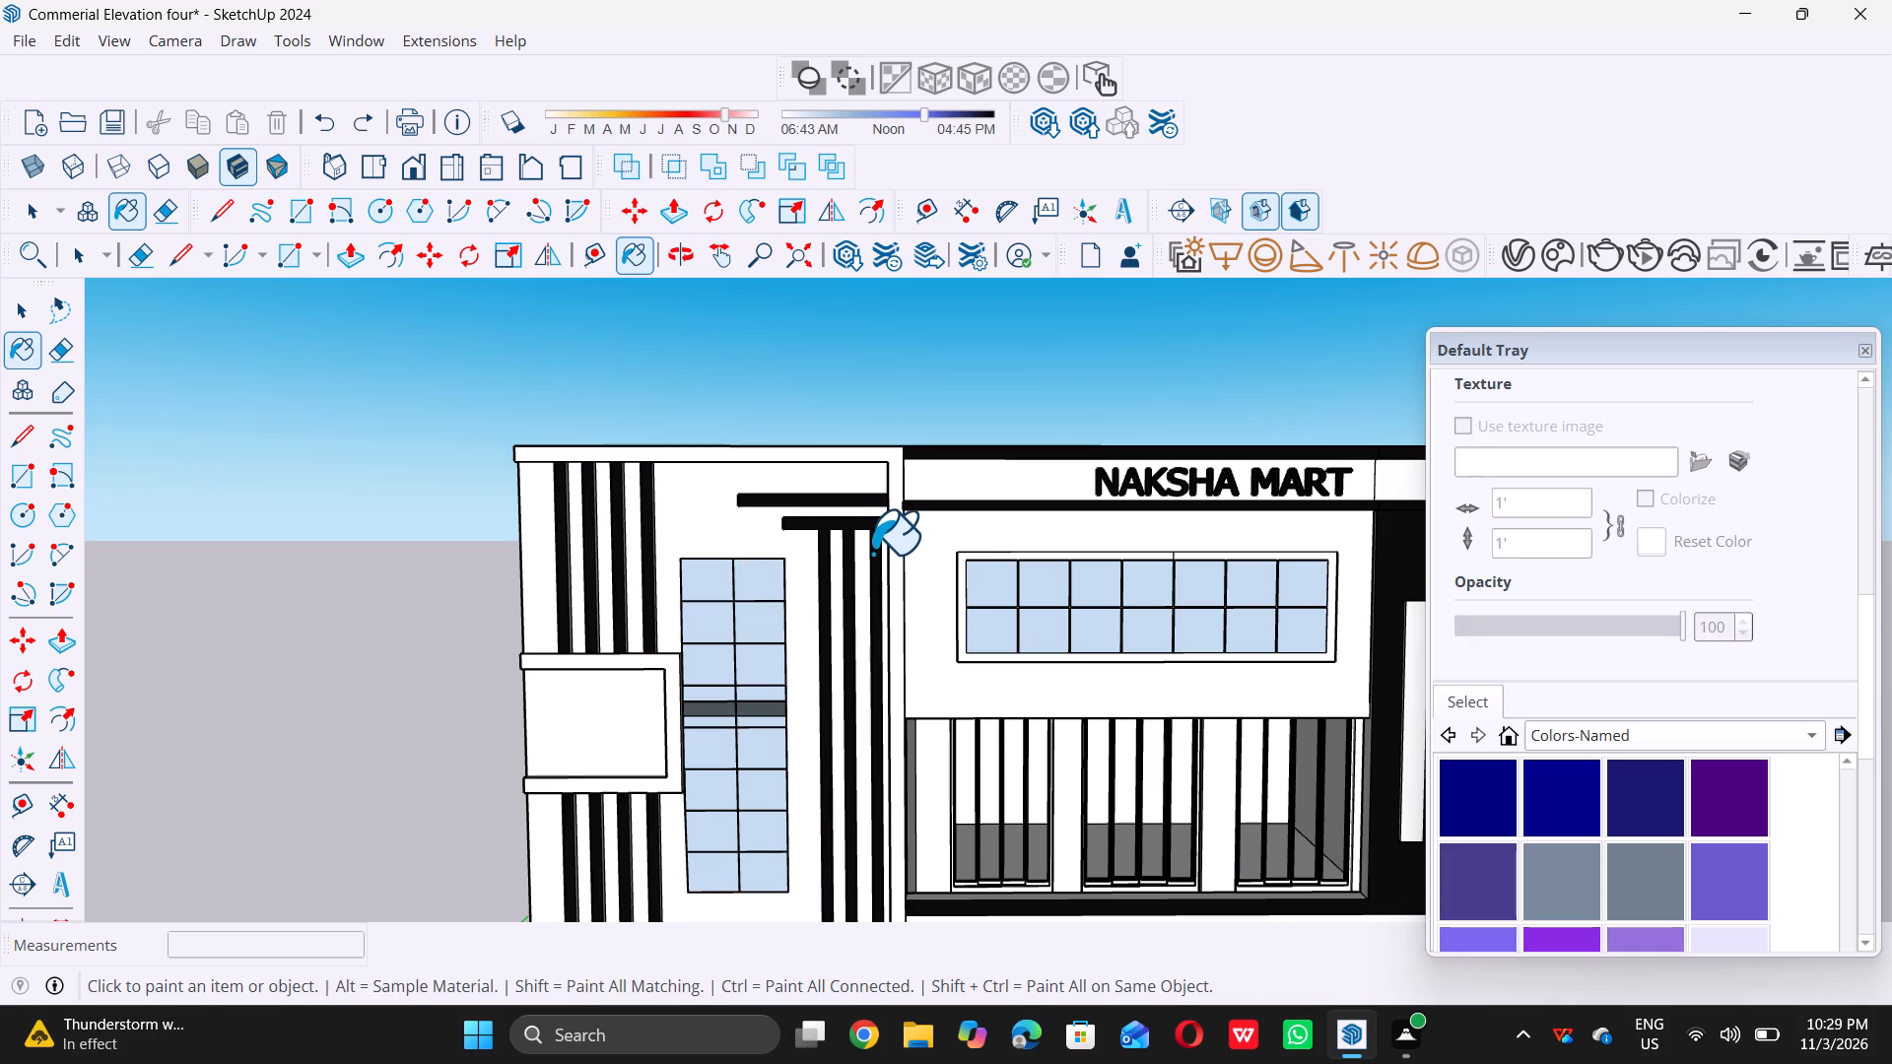
Paint the wall around the wide upper window and the parapet band behind the sign with light grey from Colors-Named.
{"action": "scroll", "coordinate": [872, 550], "scroll_direction": "down", "scroll_amount": 2}
{"action": "scroll", "coordinate": [1672, 849], "scroll_direction": "down", "scroll_amount": 3}
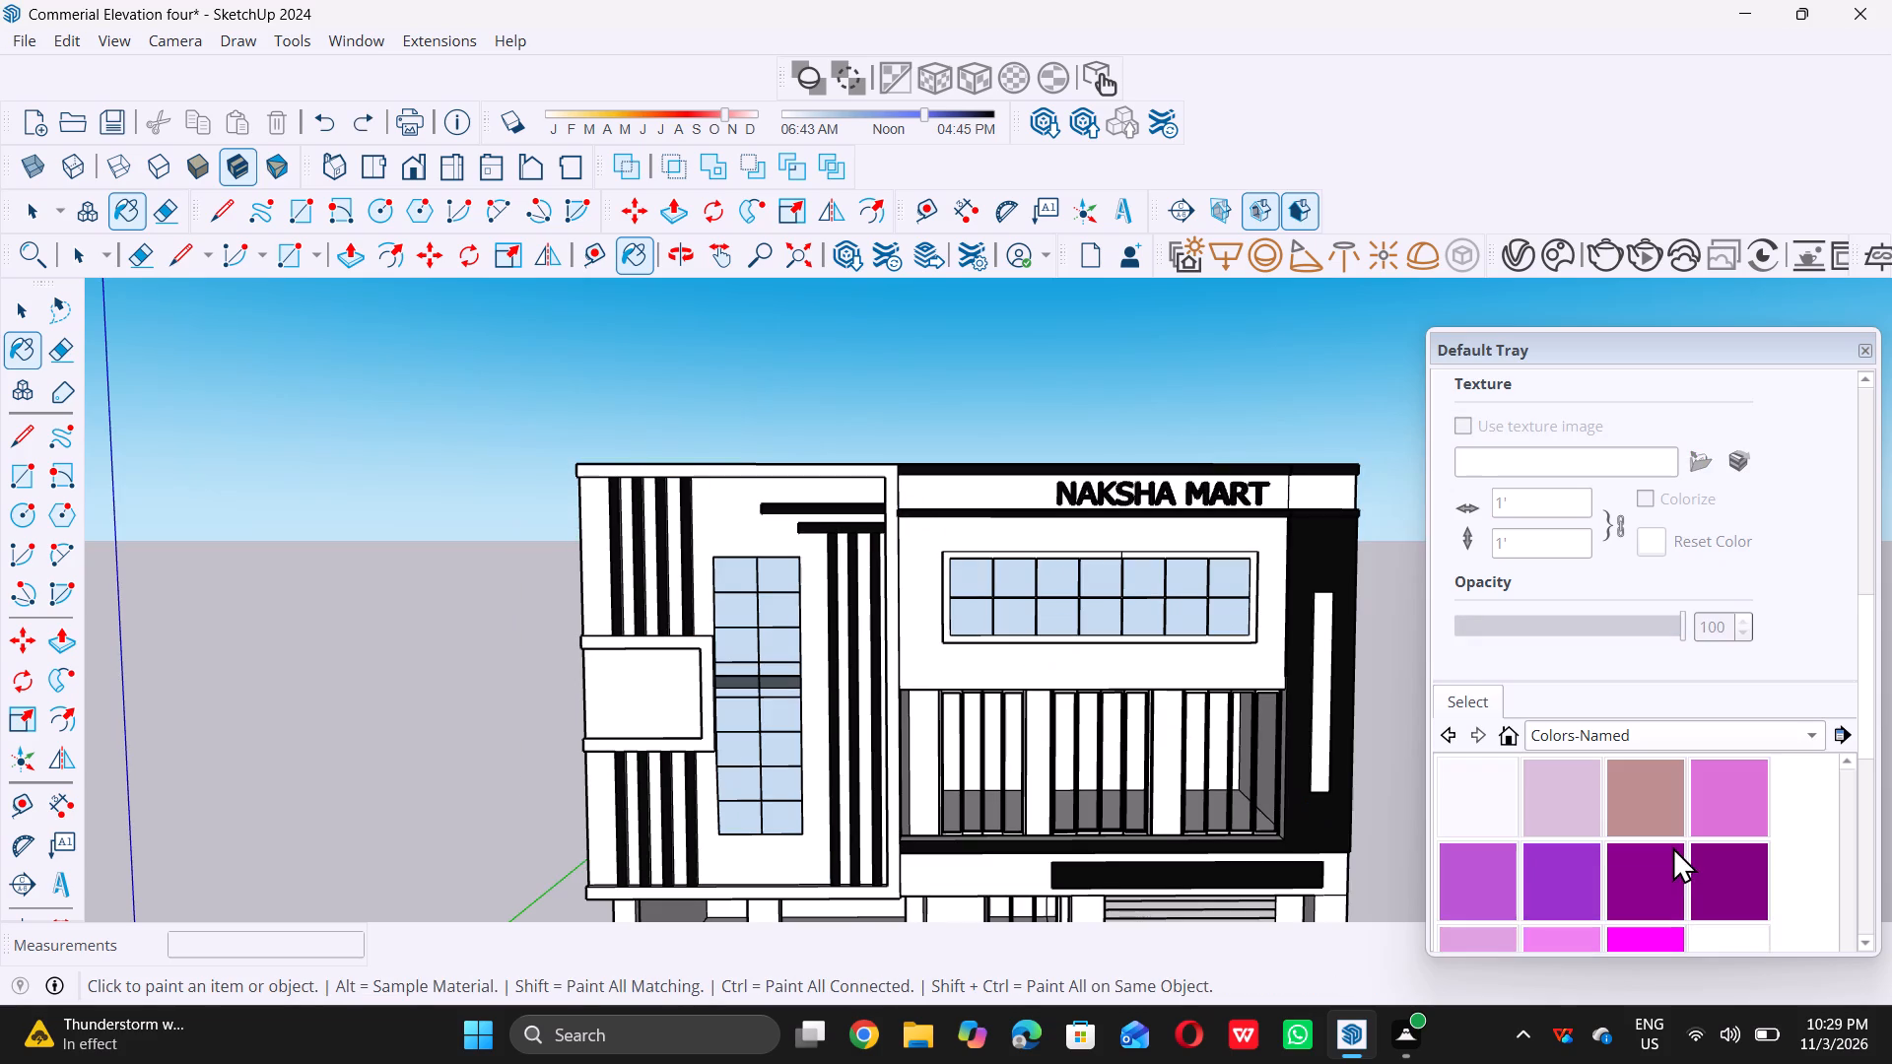
{"action": "scroll", "coordinate": [1673, 844], "scroll_direction": "down", "scroll_amount": 2}
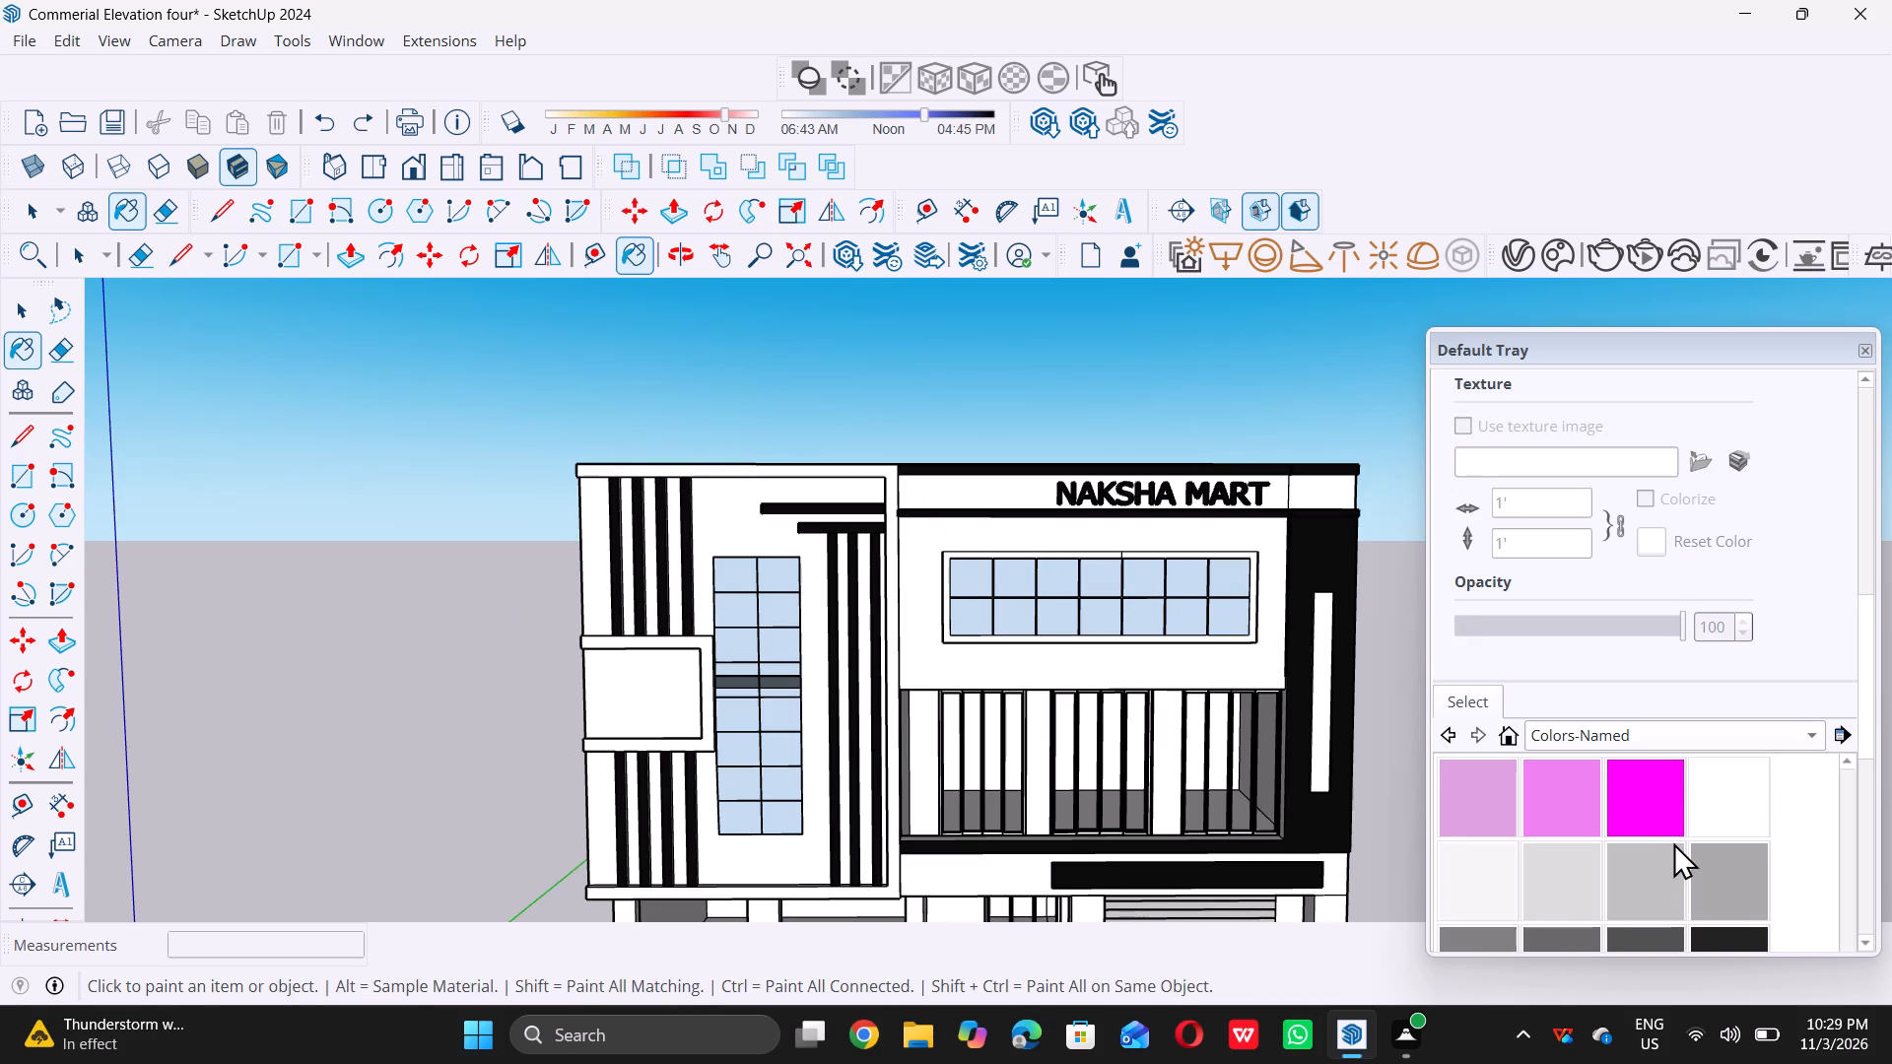
{"action": "left_click", "coordinate": [1548, 879]}
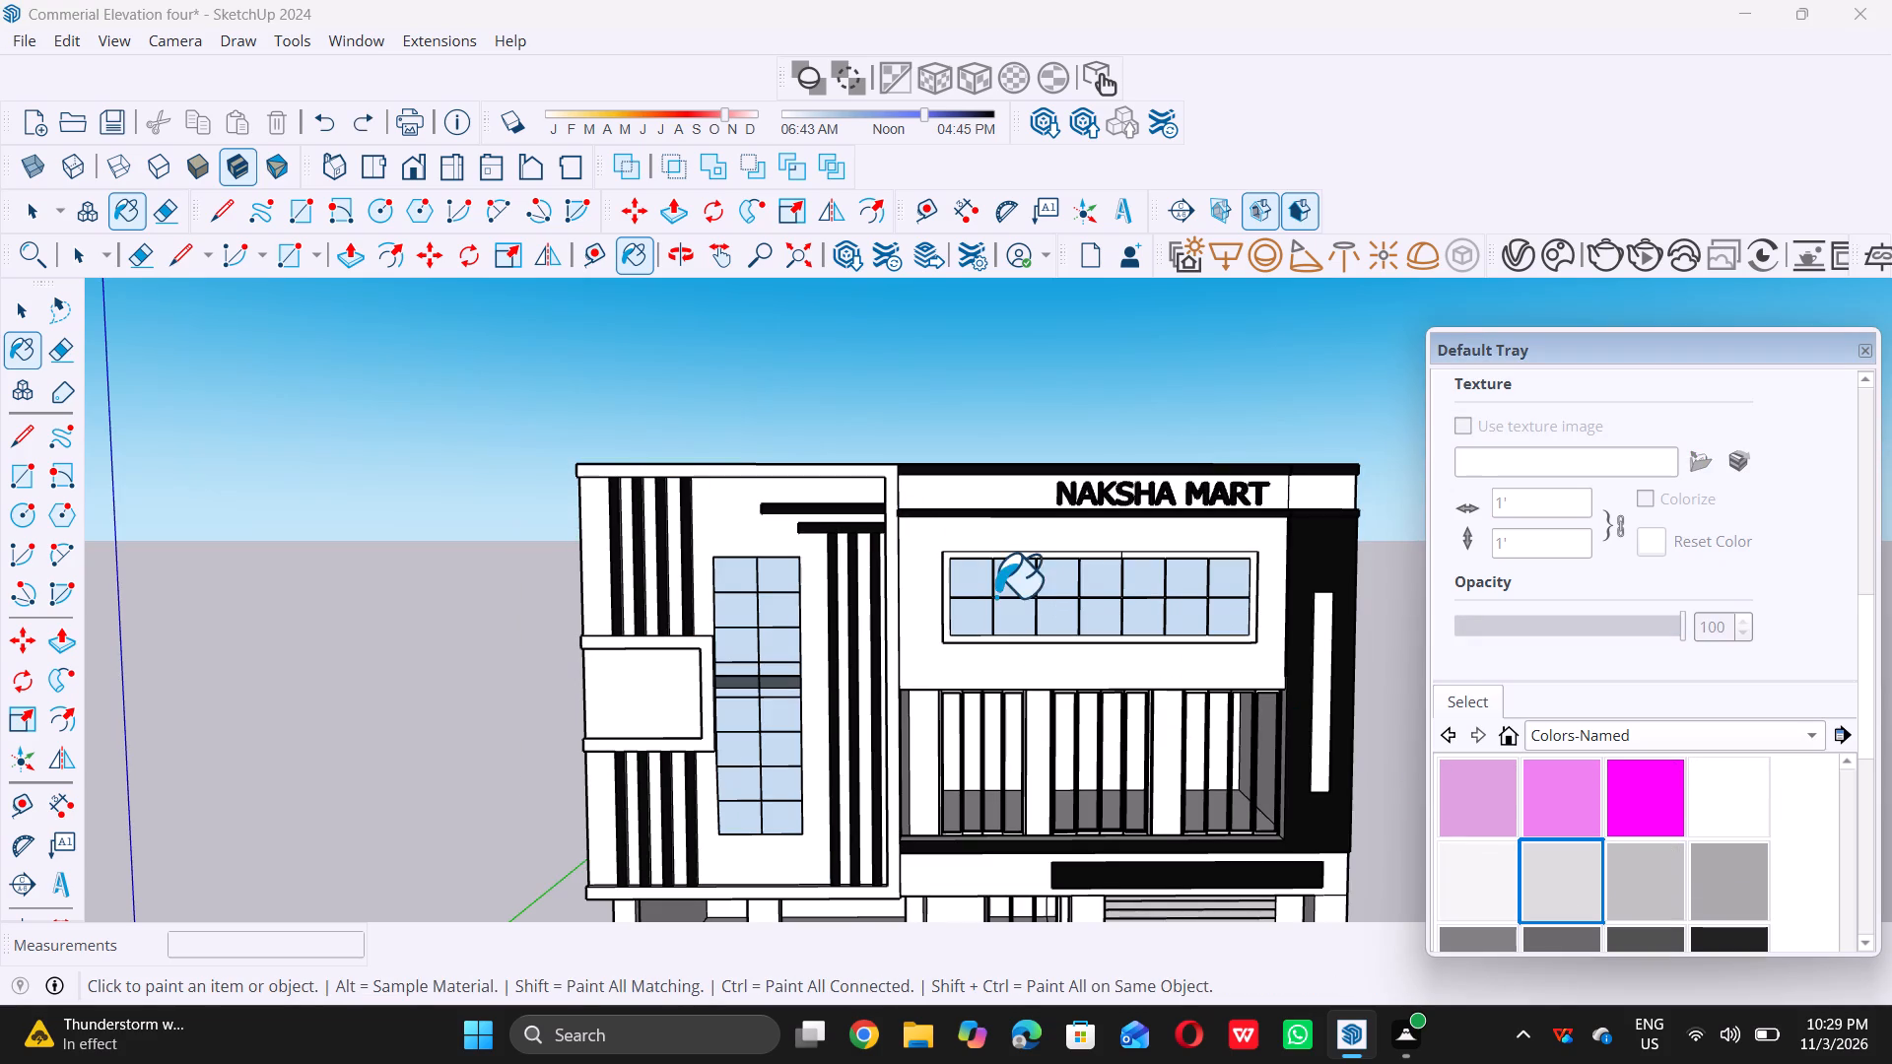
{"action": "triple_click", "coordinate": [920, 572]}
{"action": "triple_click", "coordinate": [926, 557]}
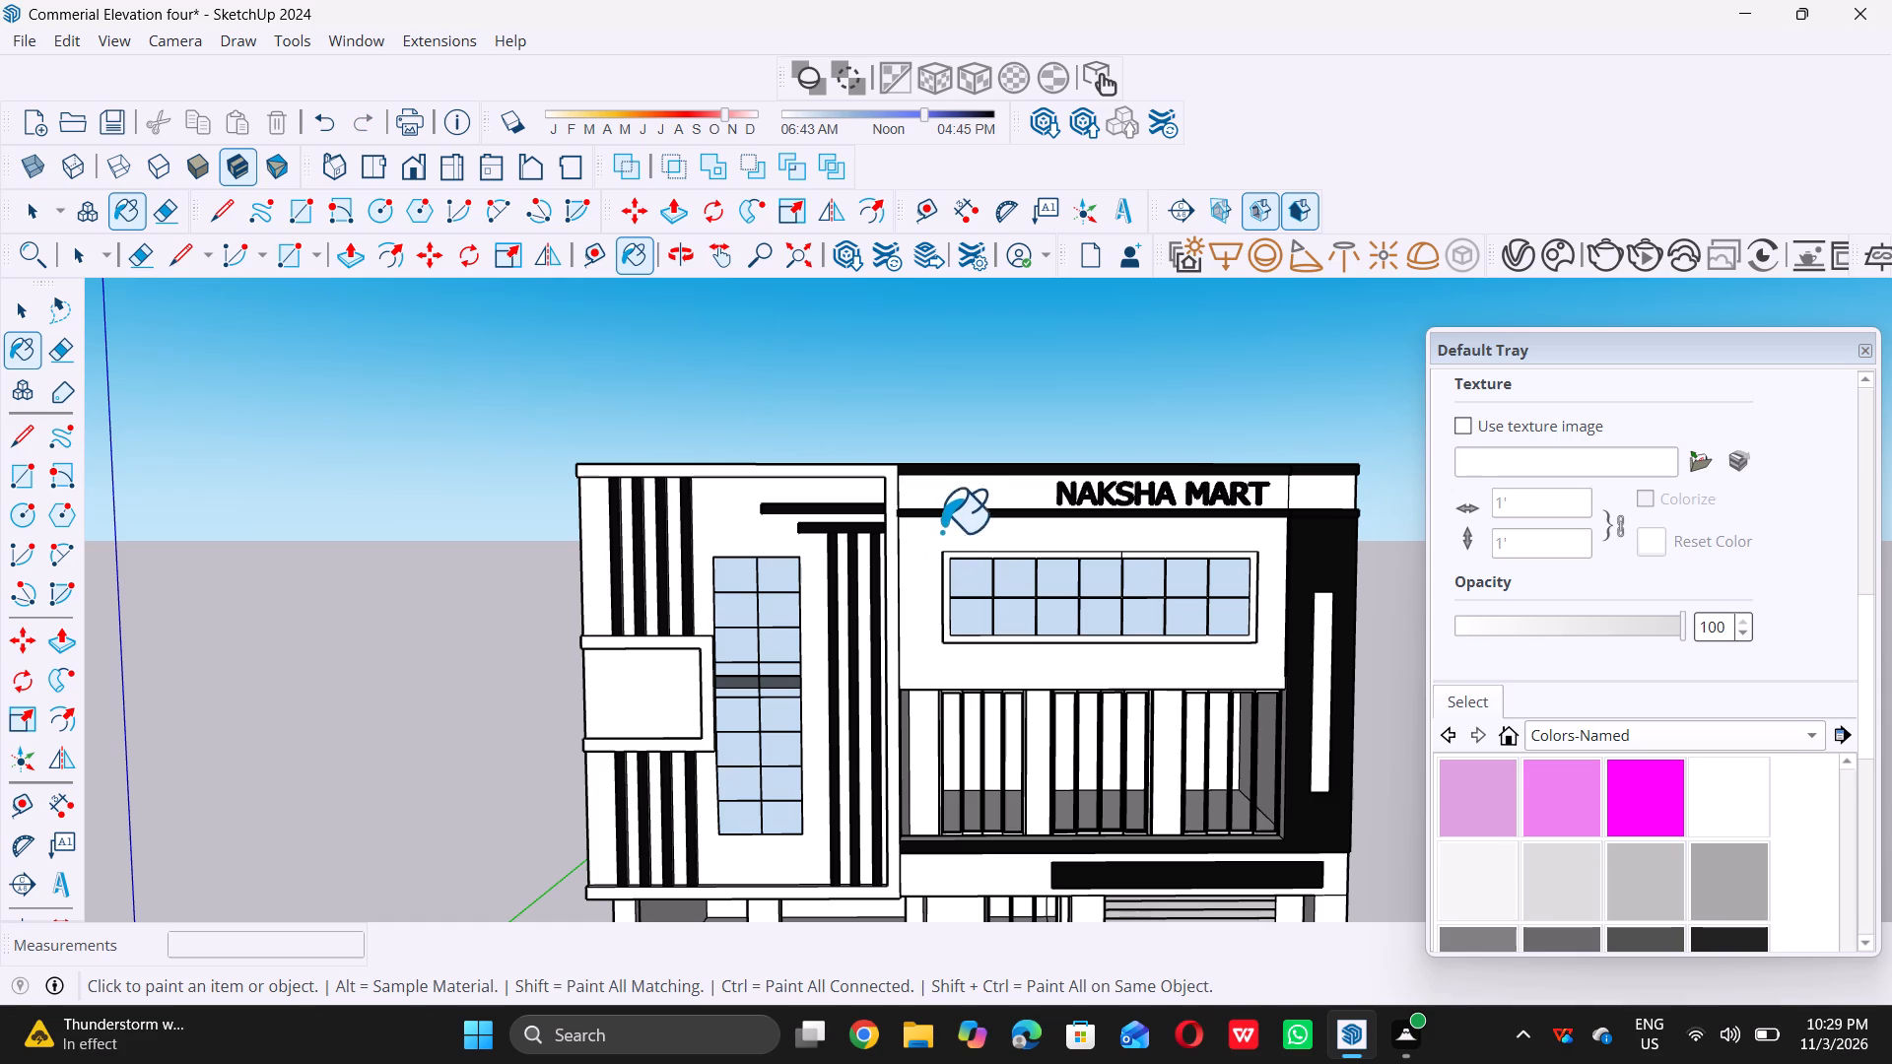
{"action": "scroll", "coordinate": [956, 487], "scroll_direction": "up", "scroll_amount": 5}
{"action": "double_click", "coordinate": [957, 513]}
Paint the wall around the tall window and the top band of that block light grey.
{"action": "left_click", "coordinate": [552, 512]}
{"action": "left_click", "coordinate": [559, 514]}
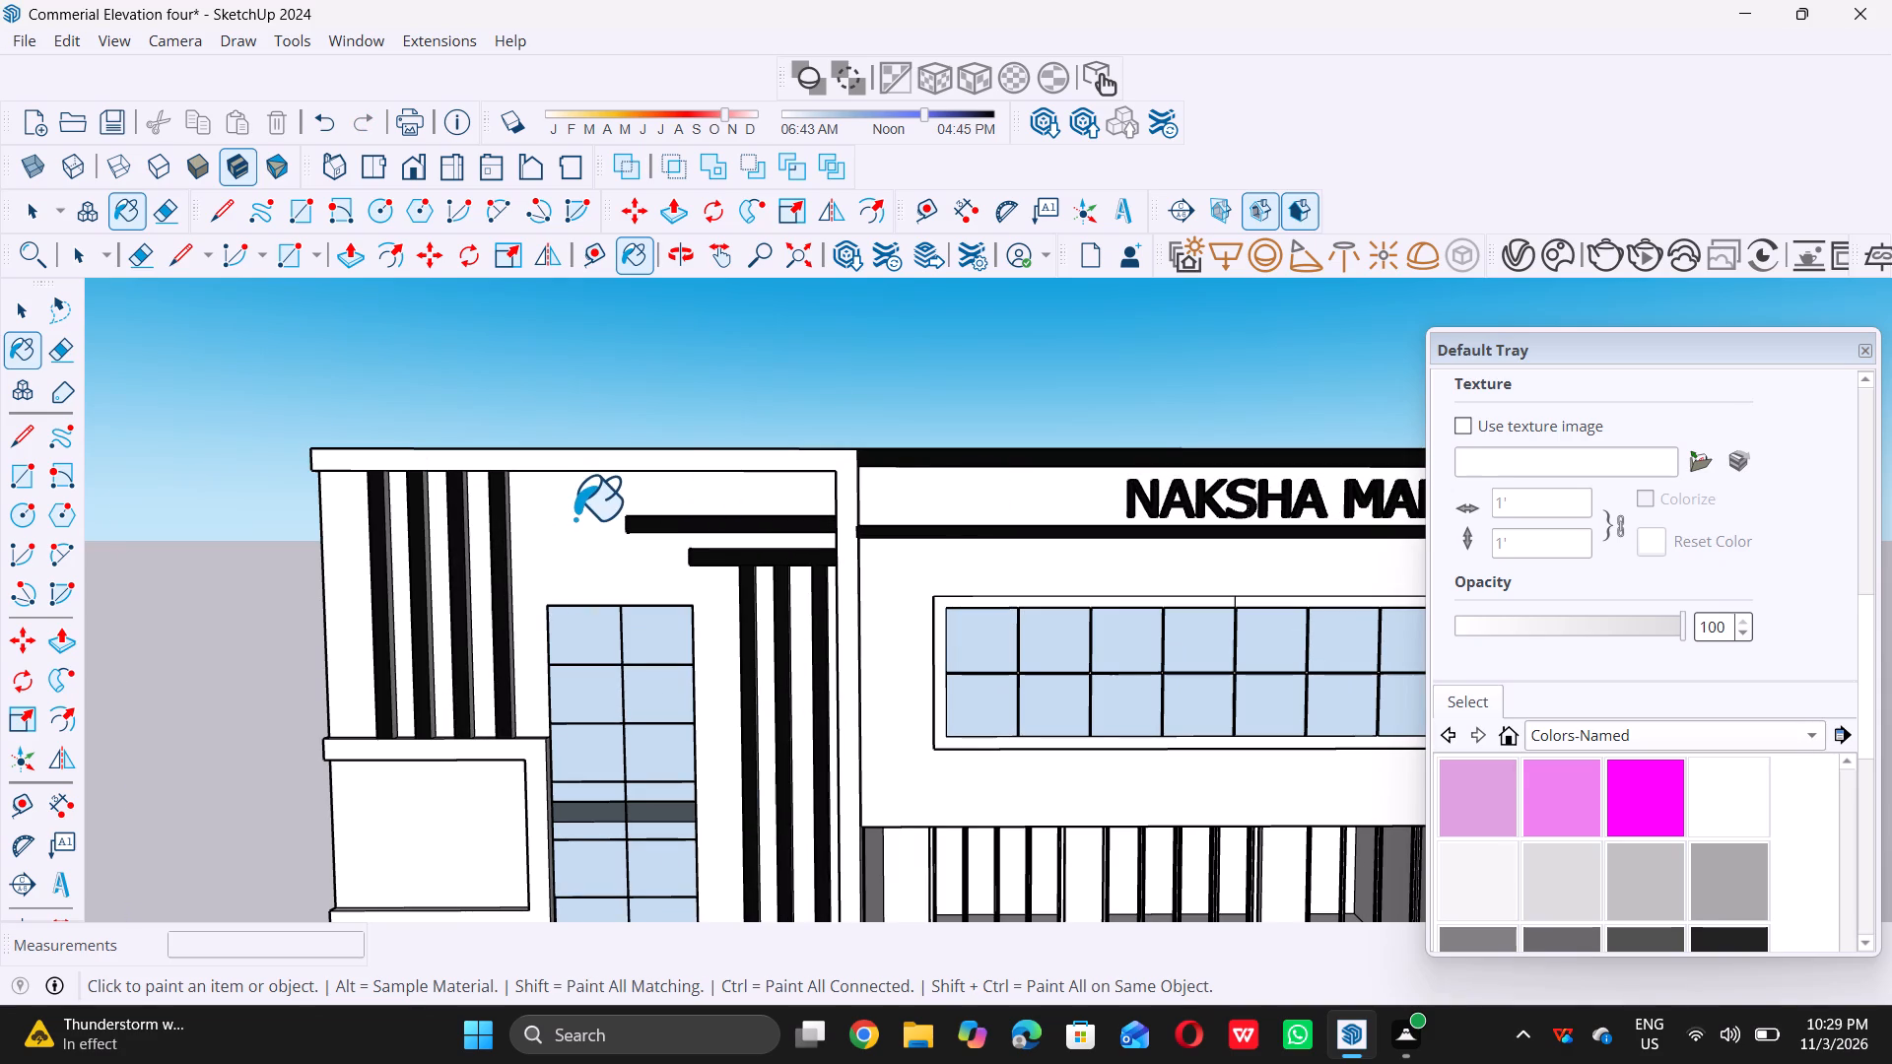
{"action": "triple_click", "coordinate": [574, 520]}
{"action": "triple_click", "coordinate": [574, 518]}
{"action": "triple_click", "coordinate": [643, 461]}
{"action": "left_click", "coordinate": [650, 461]}
{"action": "scroll", "coordinate": [657, 449], "scroll_direction": "down", "scroll_amount": 10}
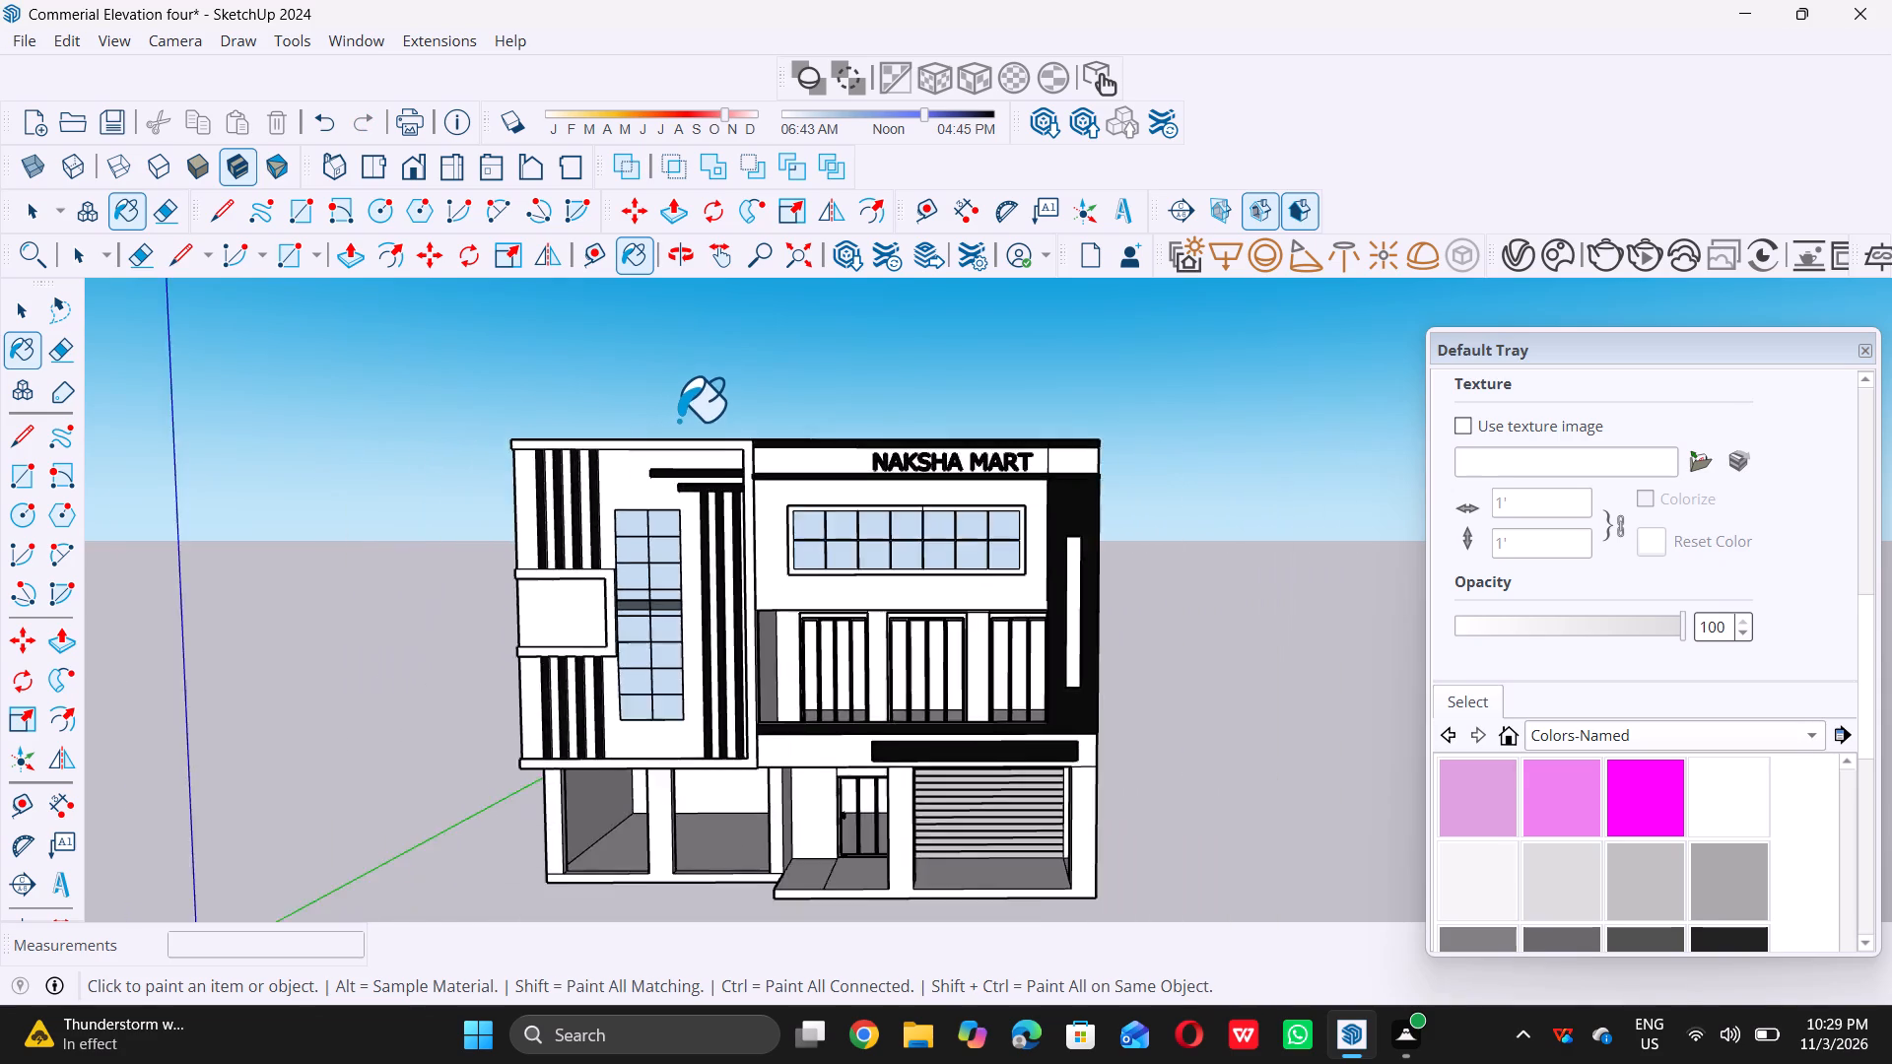
{"action": "scroll", "coordinate": [678, 420], "scroll_direction": "down", "scroll_amount": 3}
{"action": "scroll", "coordinate": [748, 693], "scroll_direction": "up", "scroll_amount": 8}
Paint the band beside the black signboard, the wall below the tall window and the projecting box light grey.
{"action": "left_click", "coordinate": [803, 634]}
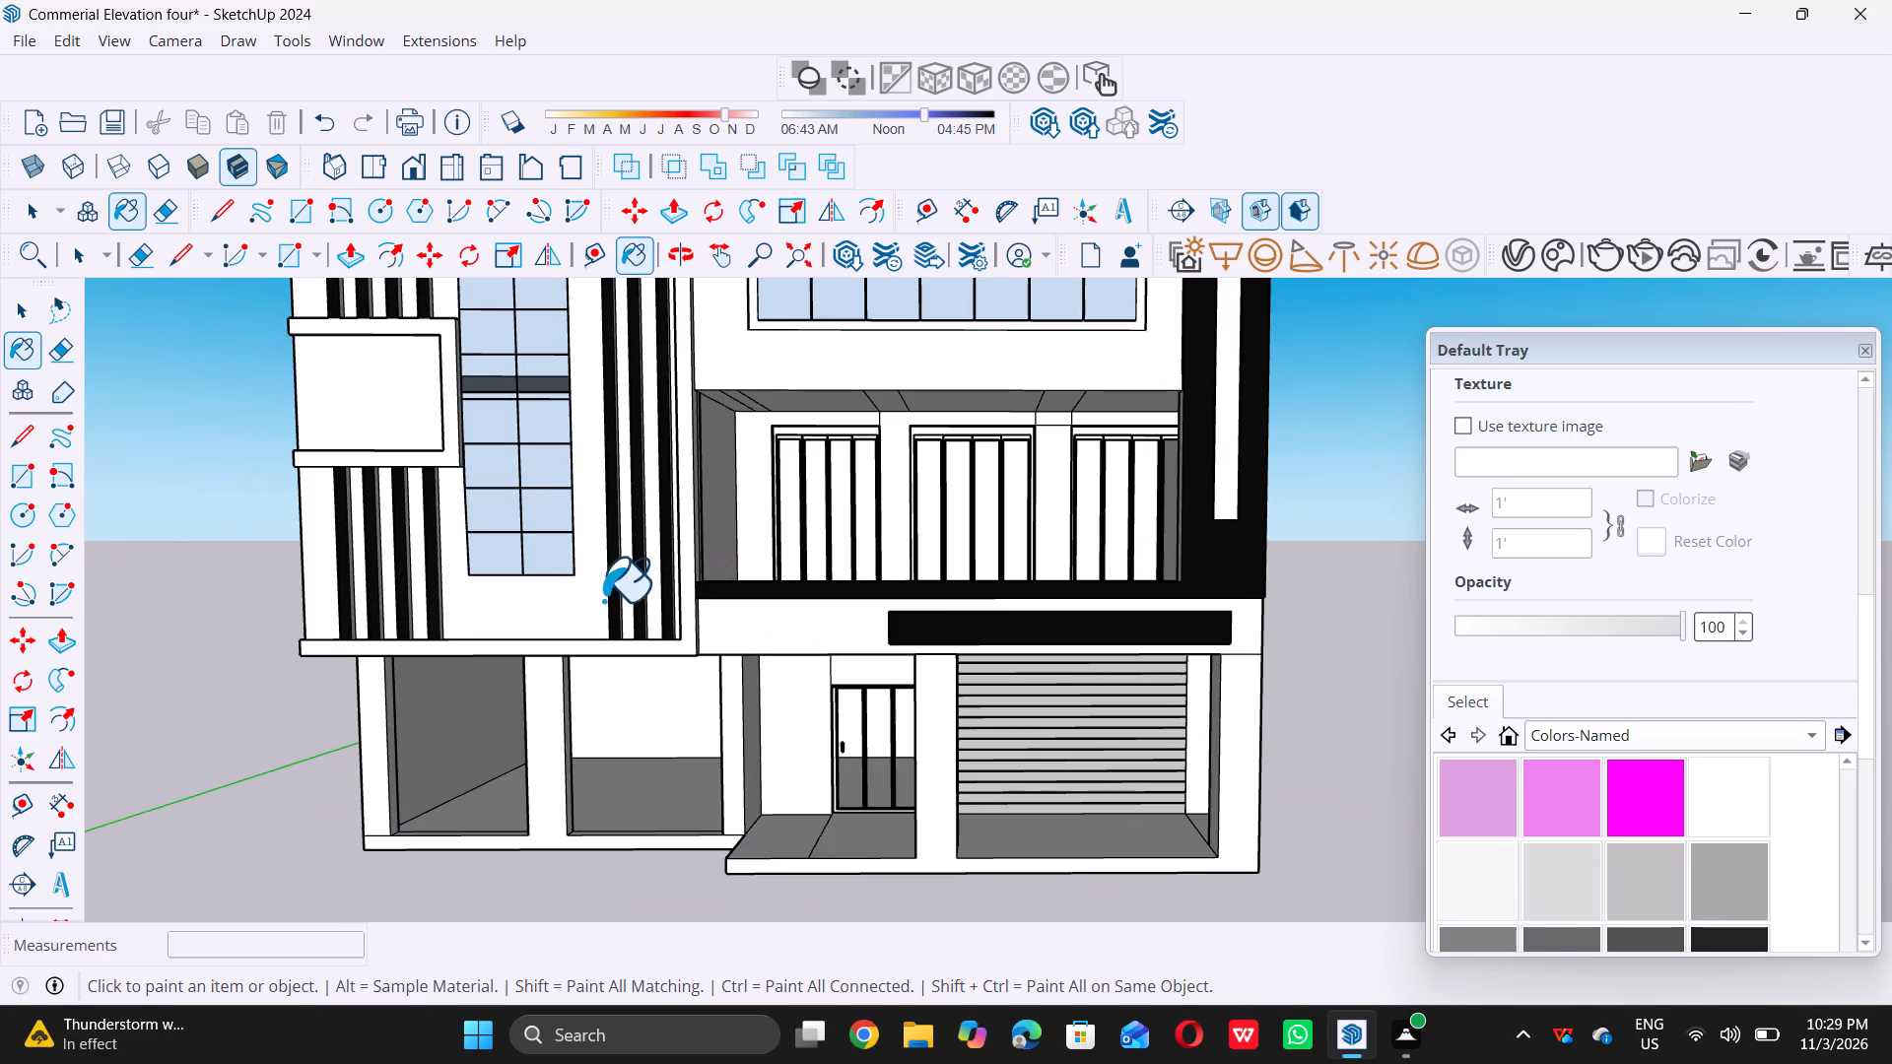
{"action": "left_click", "coordinate": [569, 600]}
{"action": "left_click", "coordinate": [366, 418]}
{"action": "left_click", "coordinate": [372, 415]}
{"action": "scroll", "coordinate": [471, 447], "scroll_direction": "up", "scroll_amount": 5}
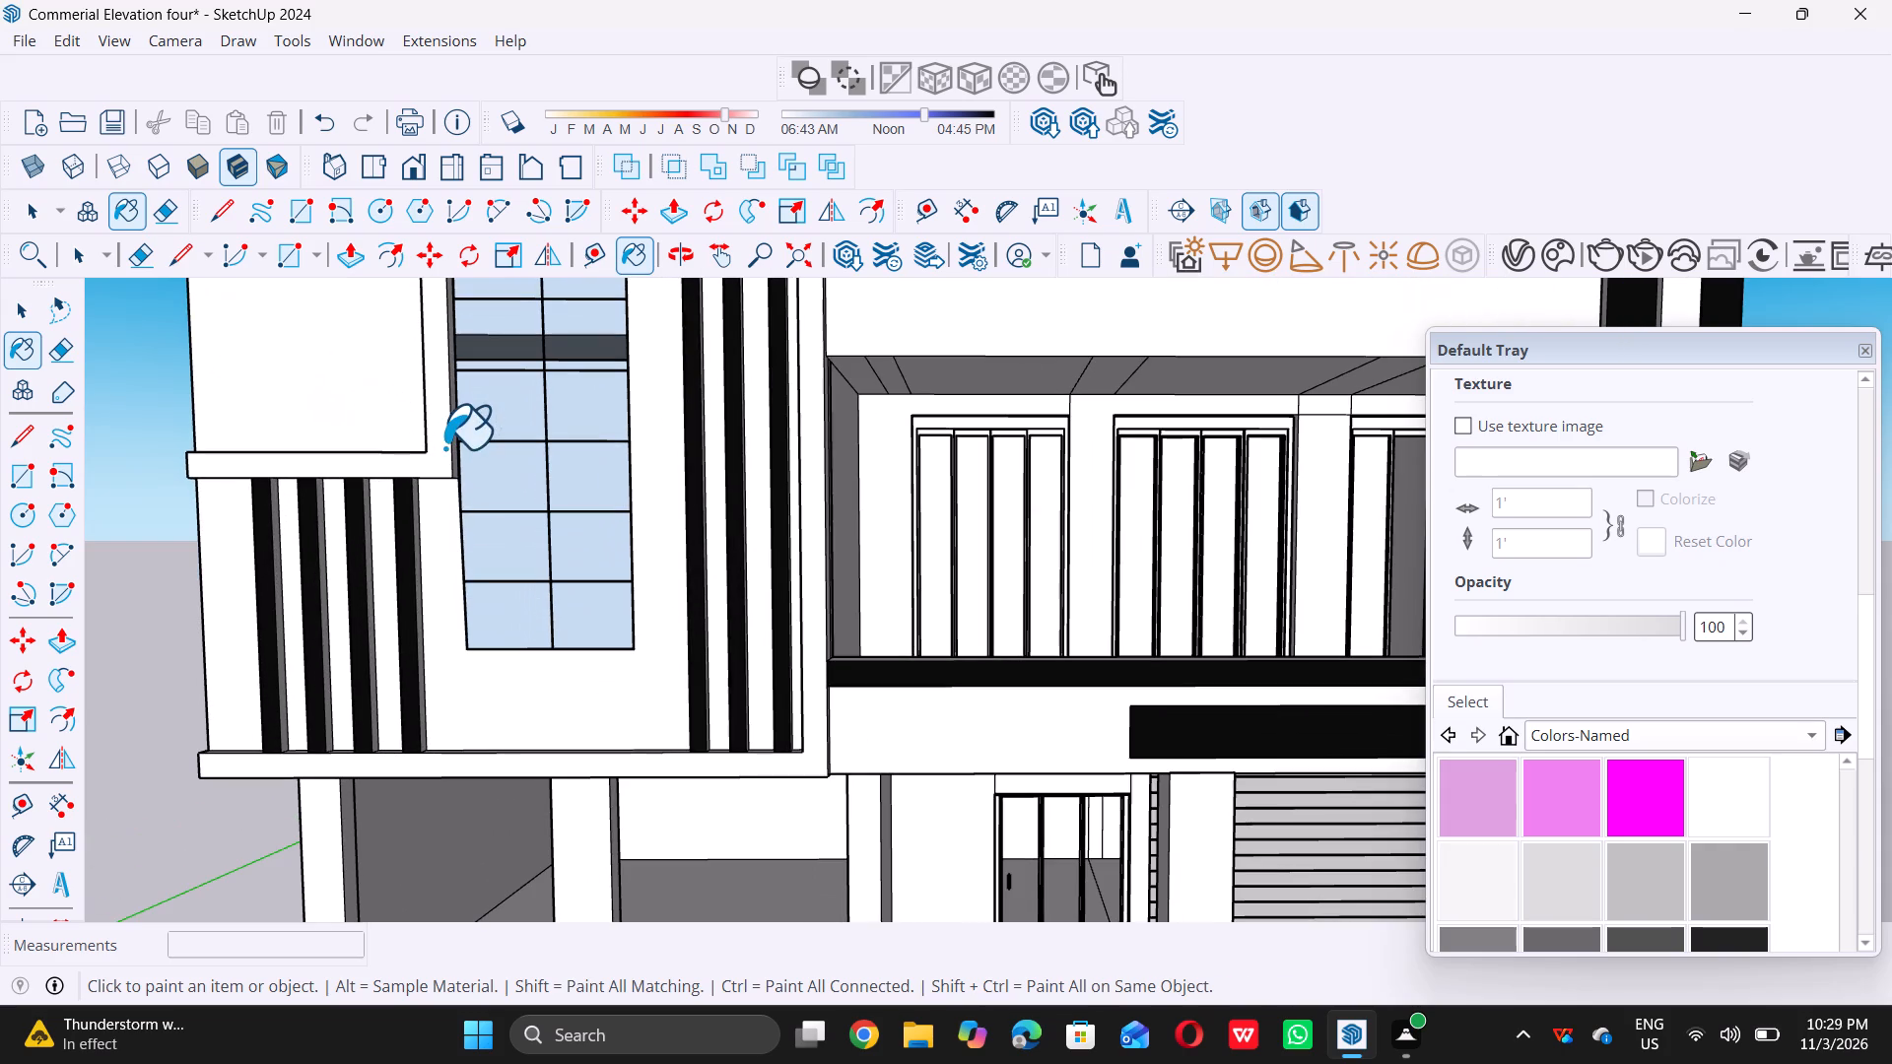
{"action": "double_click", "coordinate": [444, 446]}
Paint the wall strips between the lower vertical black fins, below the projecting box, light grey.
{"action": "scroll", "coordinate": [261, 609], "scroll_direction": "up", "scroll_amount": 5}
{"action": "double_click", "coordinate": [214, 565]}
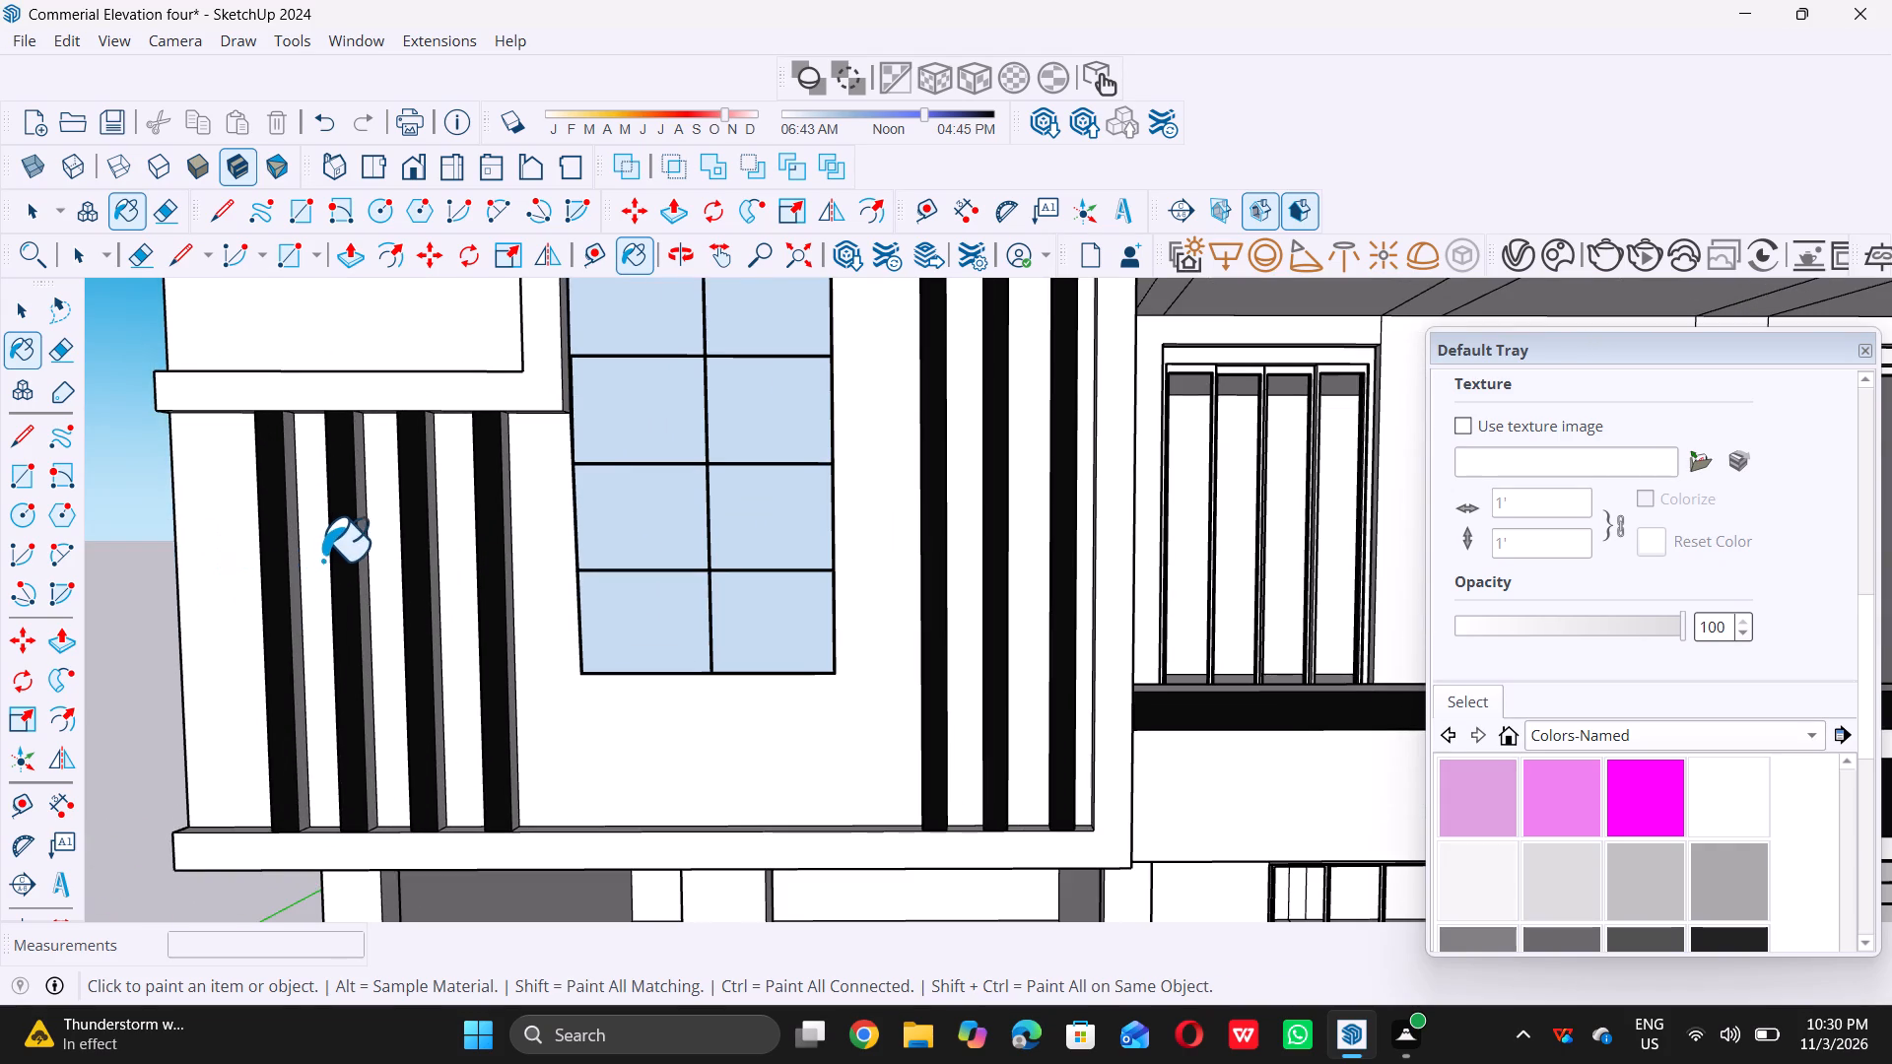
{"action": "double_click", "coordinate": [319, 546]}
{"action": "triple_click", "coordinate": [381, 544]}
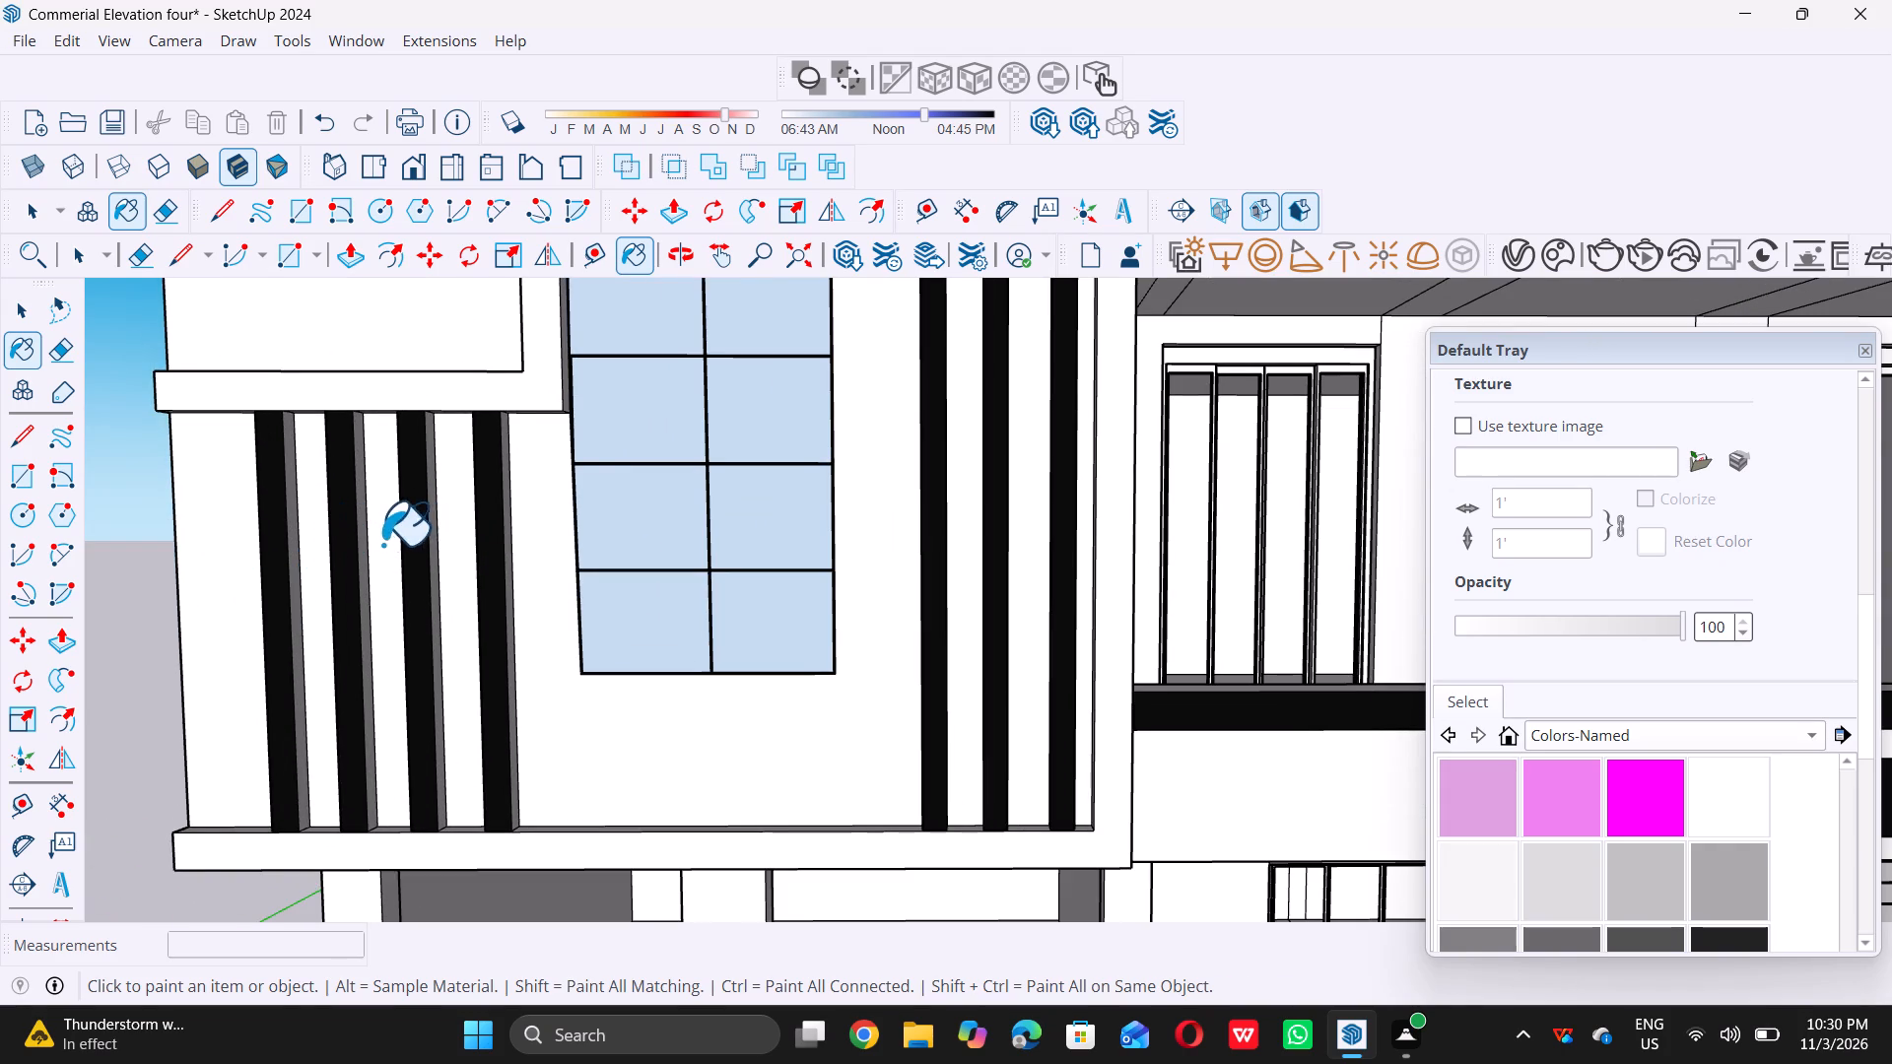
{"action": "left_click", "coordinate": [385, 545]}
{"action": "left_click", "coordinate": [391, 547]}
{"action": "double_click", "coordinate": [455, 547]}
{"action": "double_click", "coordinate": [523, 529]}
Paint the ground-floor pillar faces on both sides of the rolling shutter light grey.
{"action": "scroll", "coordinate": [493, 545], "scroll_direction": "down", "scroll_amount": 2}
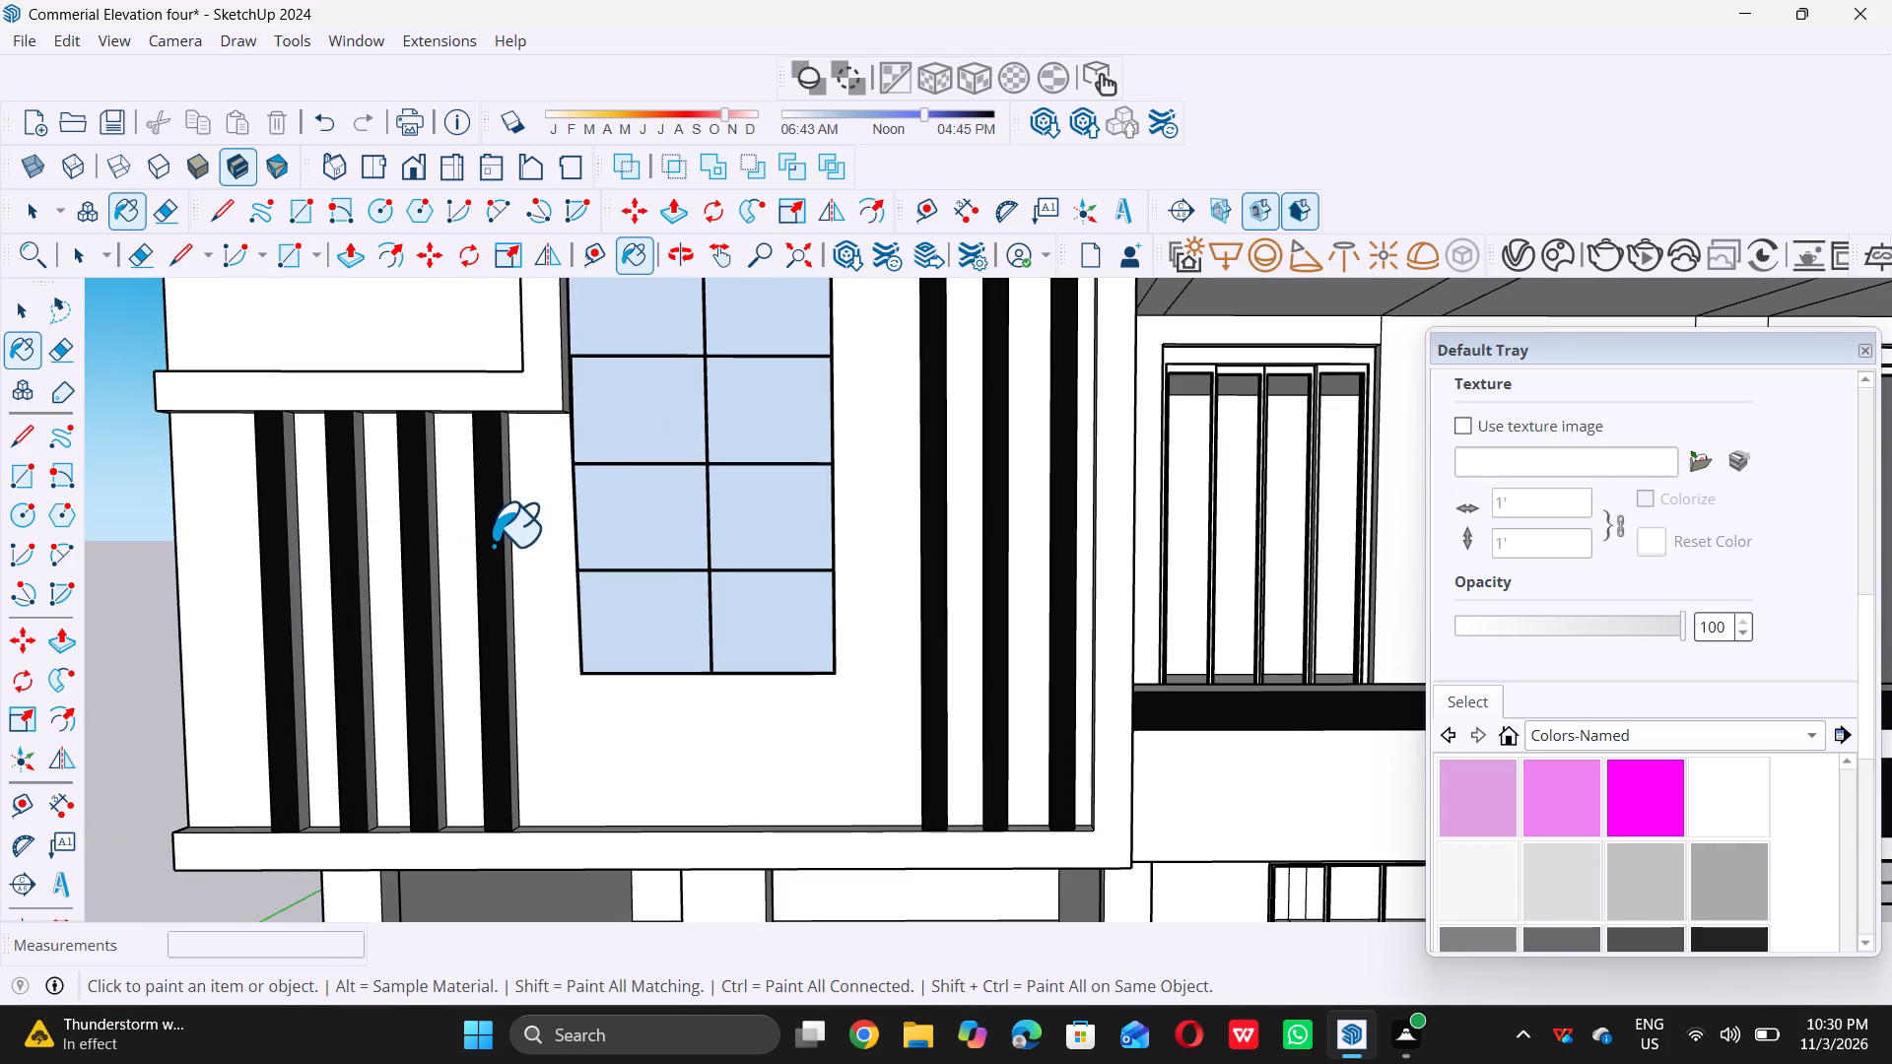
{"action": "scroll", "coordinate": [493, 545], "scroll_direction": "down", "scroll_amount": 12}
{"action": "scroll", "coordinate": [666, 752], "scroll_direction": "down", "scroll_amount": 4}
{"action": "middle_click_drag", "start_coordinate": [719, 790], "coordinate": [734, 782]}
{"action": "middle_click_drag", "start_coordinate": [738, 782], "coordinate": [747, 771]}
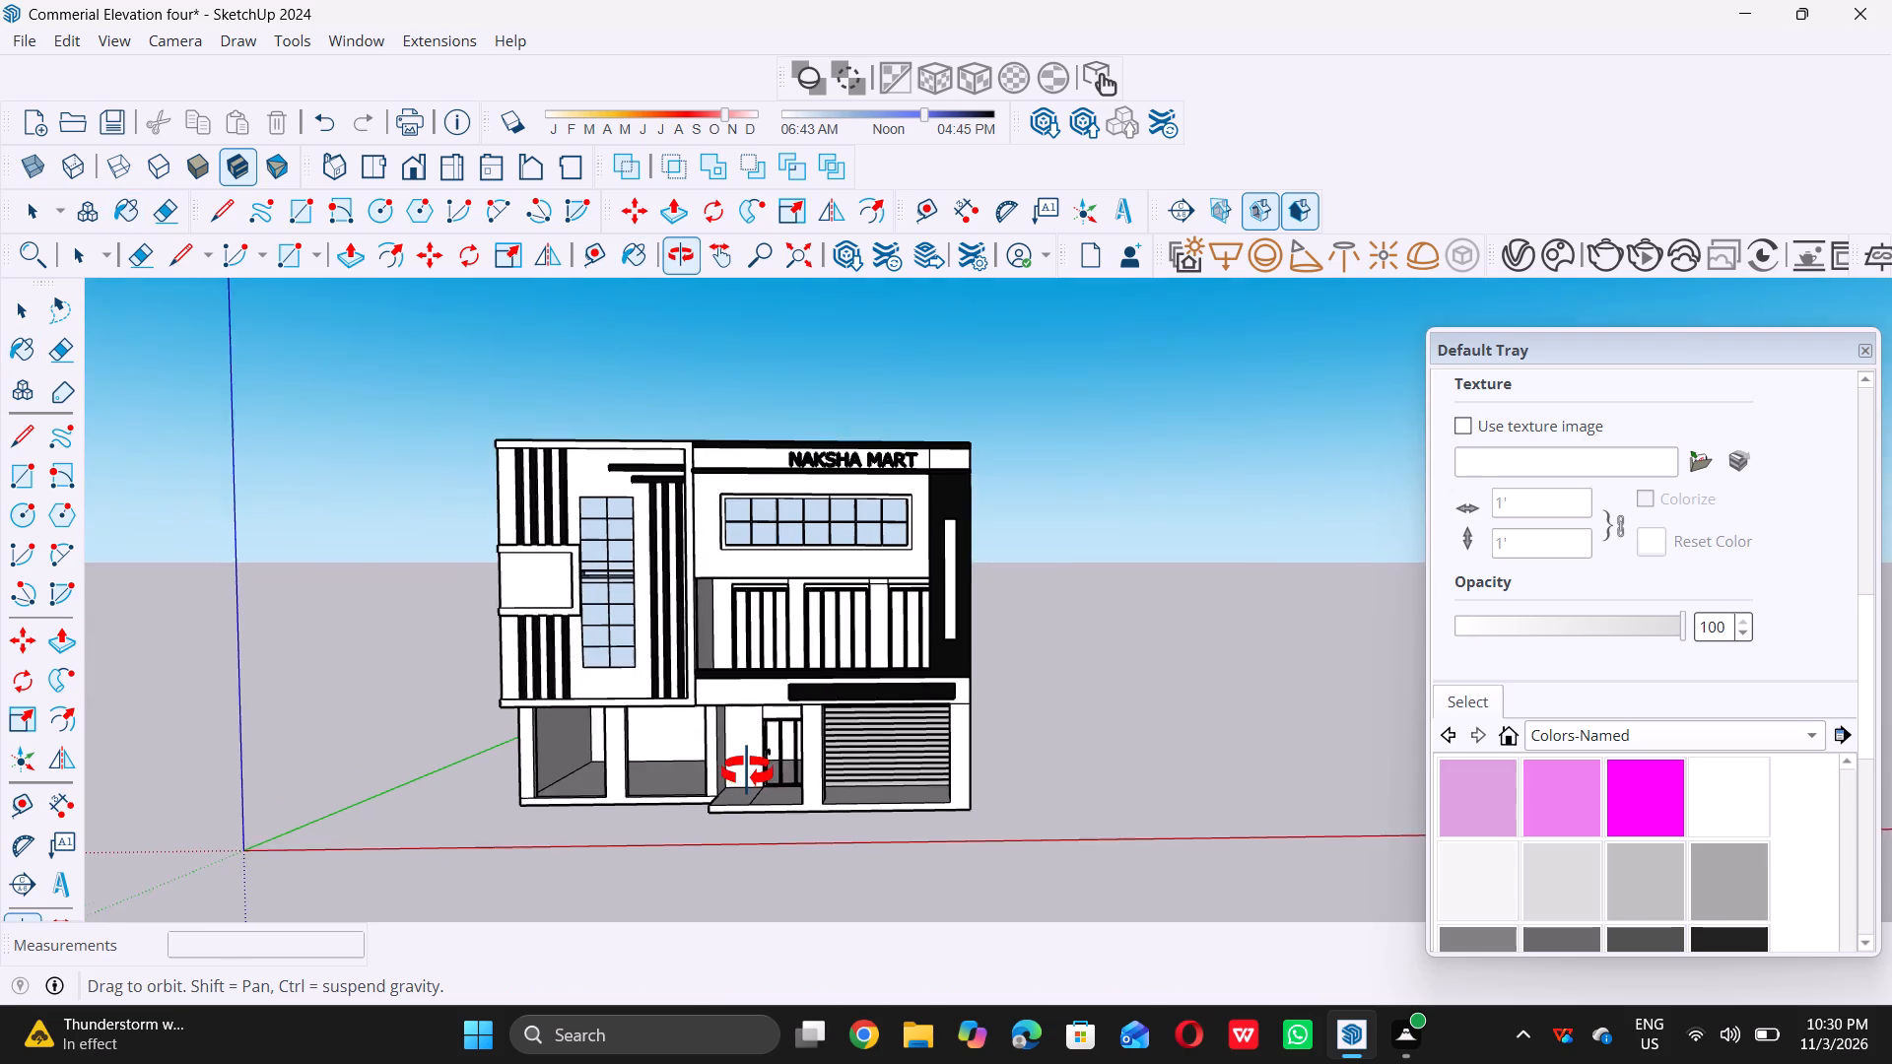
{"action": "middle_click_drag", "start_coordinate": [747, 771], "coordinate": [779, 765]}
{"action": "scroll", "coordinate": [817, 781], "scroll_direction": "up", "scroll_amount": 4}
{"action": "double_click", "coordinate": [817, 777]}
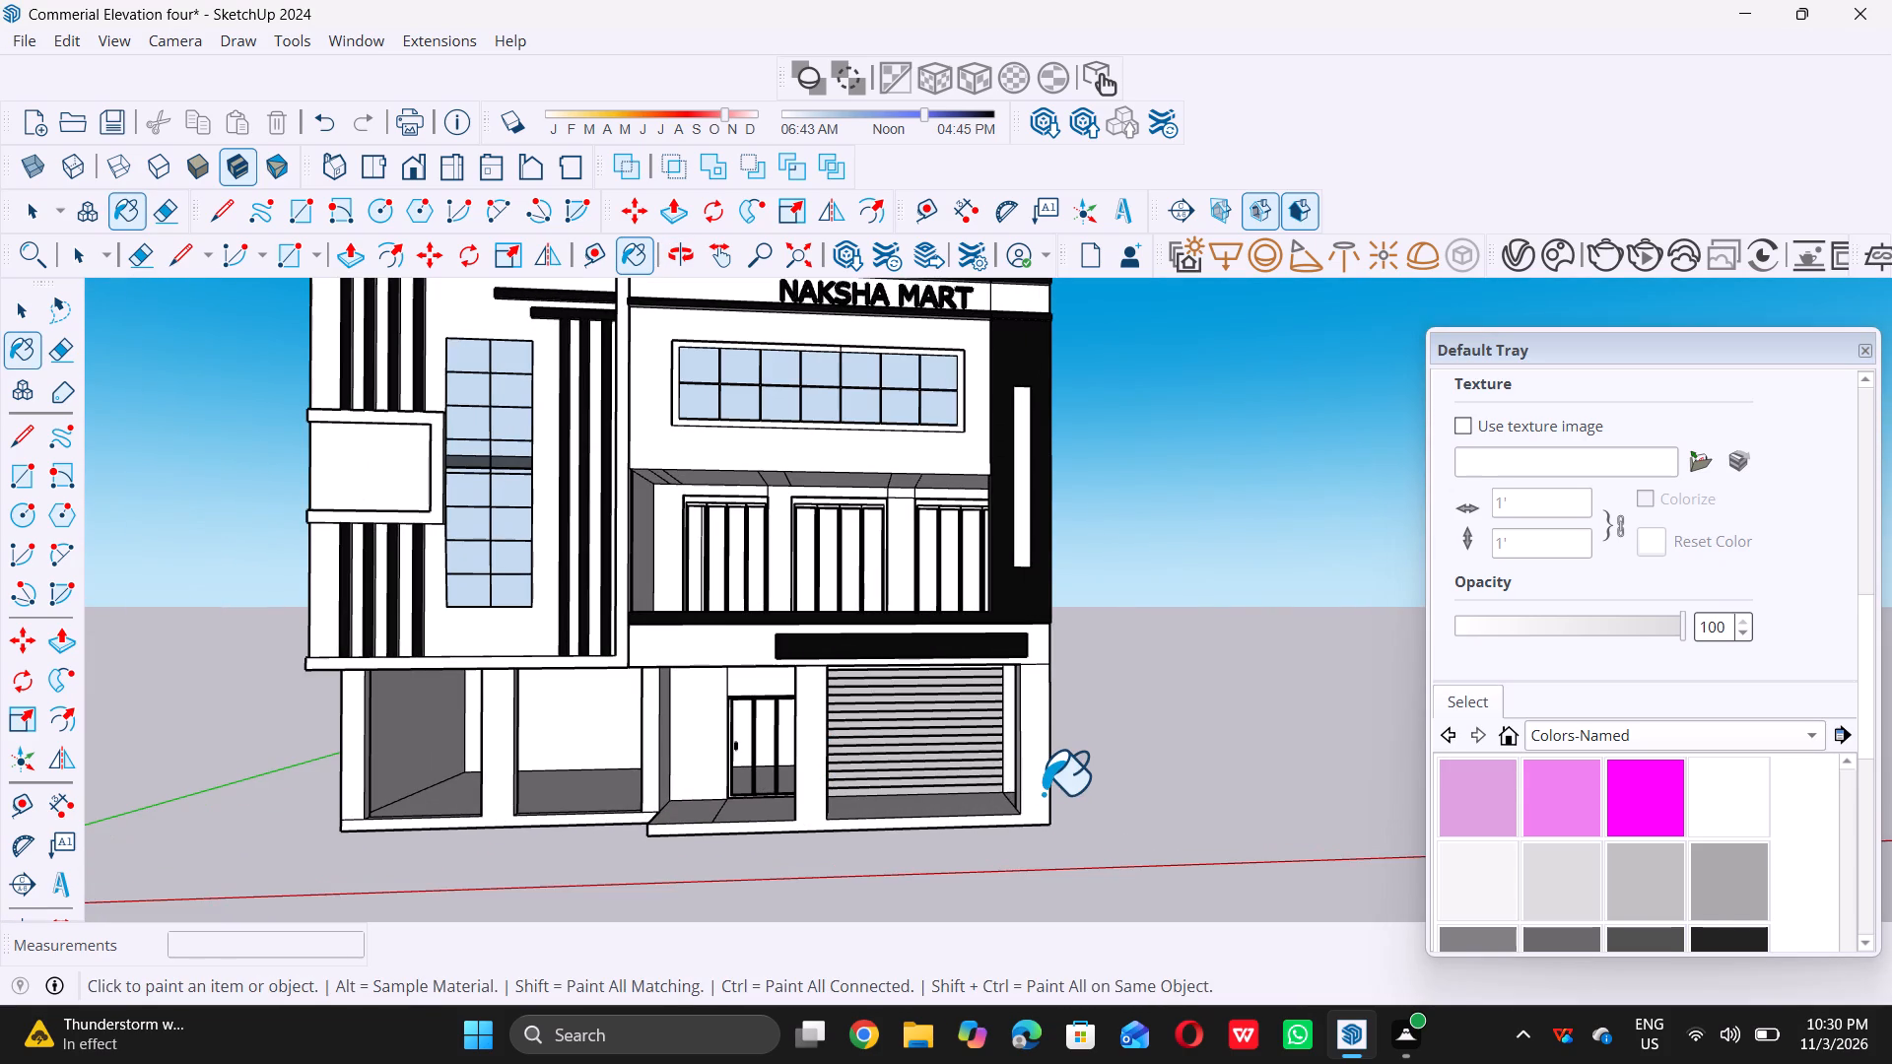
{"action": "triple_click", "coordinate": [1043, 793]}
{"action": "key", "text": "space"}
{"action": "scroll", "coordinate": [1037, 791], "scroll_direction": "down", "scroll_amount": 4}
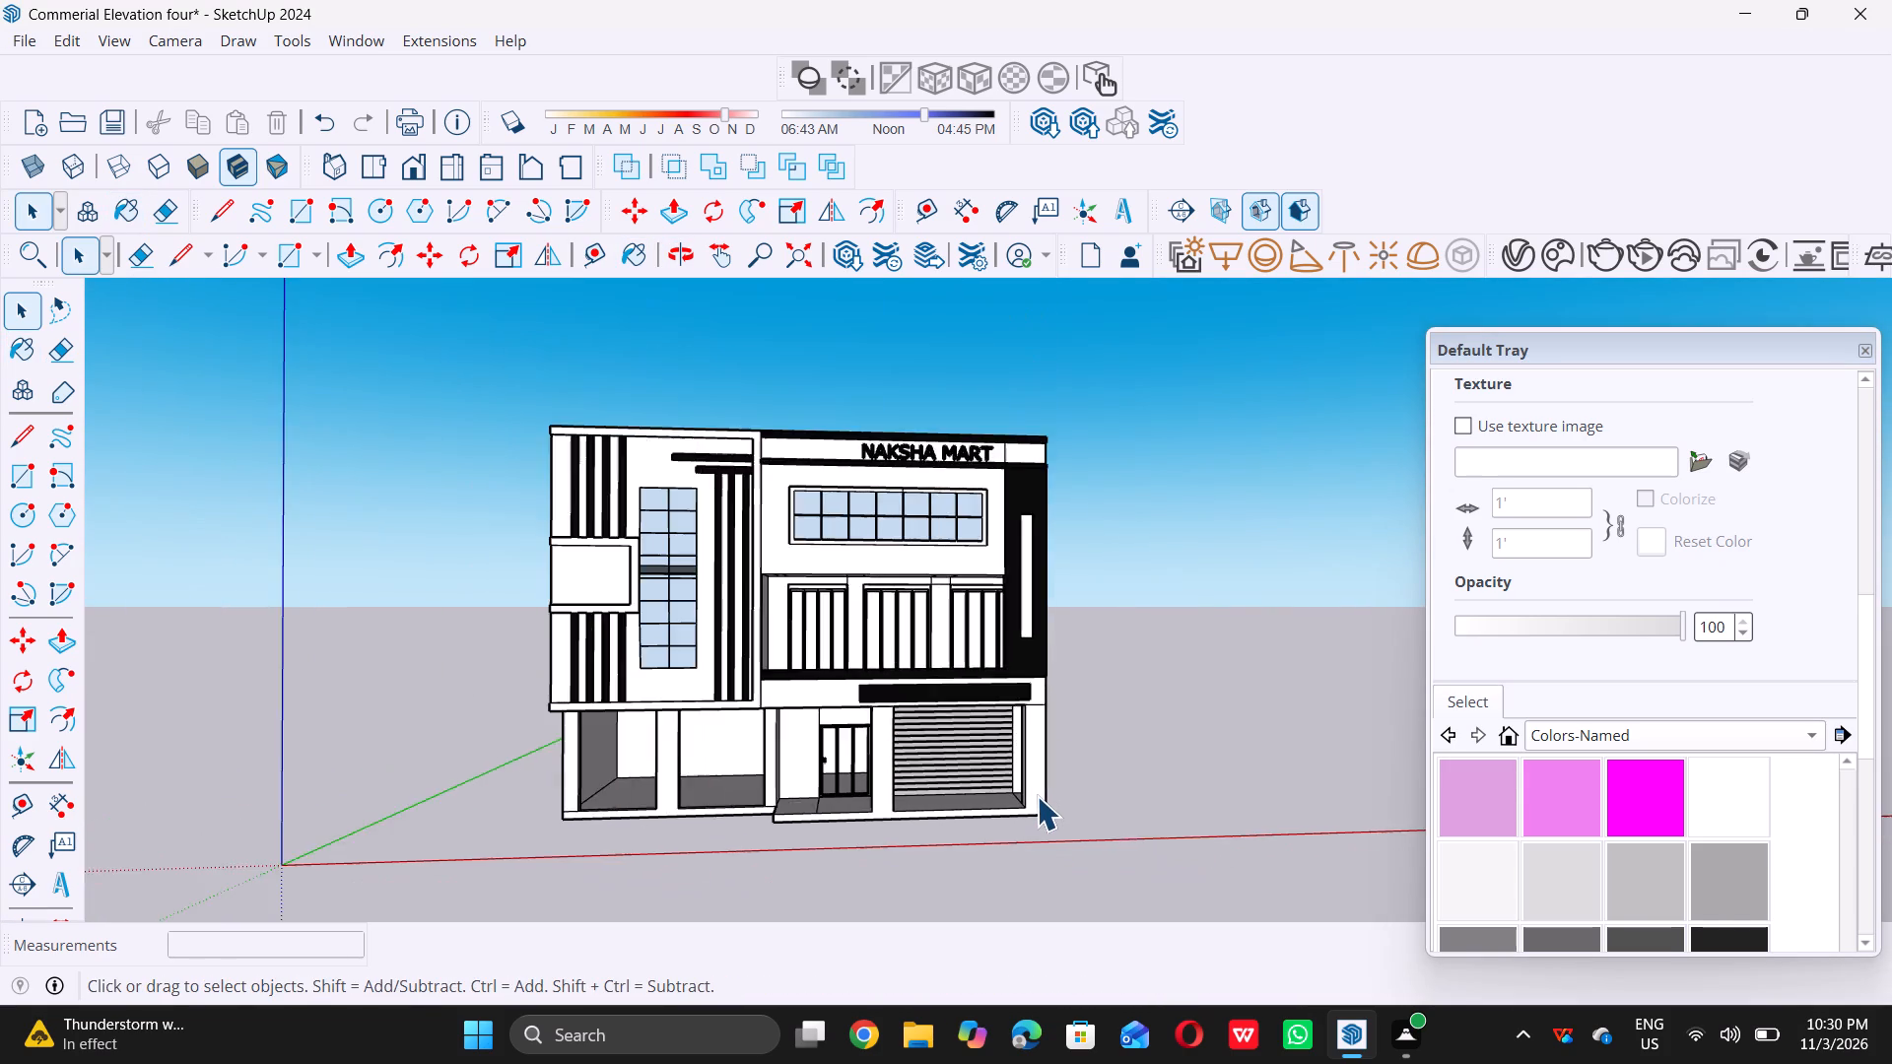
Browse the Colors-Named, Landscaping, Fencing and Vegetation, Metal and Roofing material collections for a wall finish.
{"action": "scroll", "coordinate": [1037, 796], "scroll_direction": "down", "scroll_amount": 2}
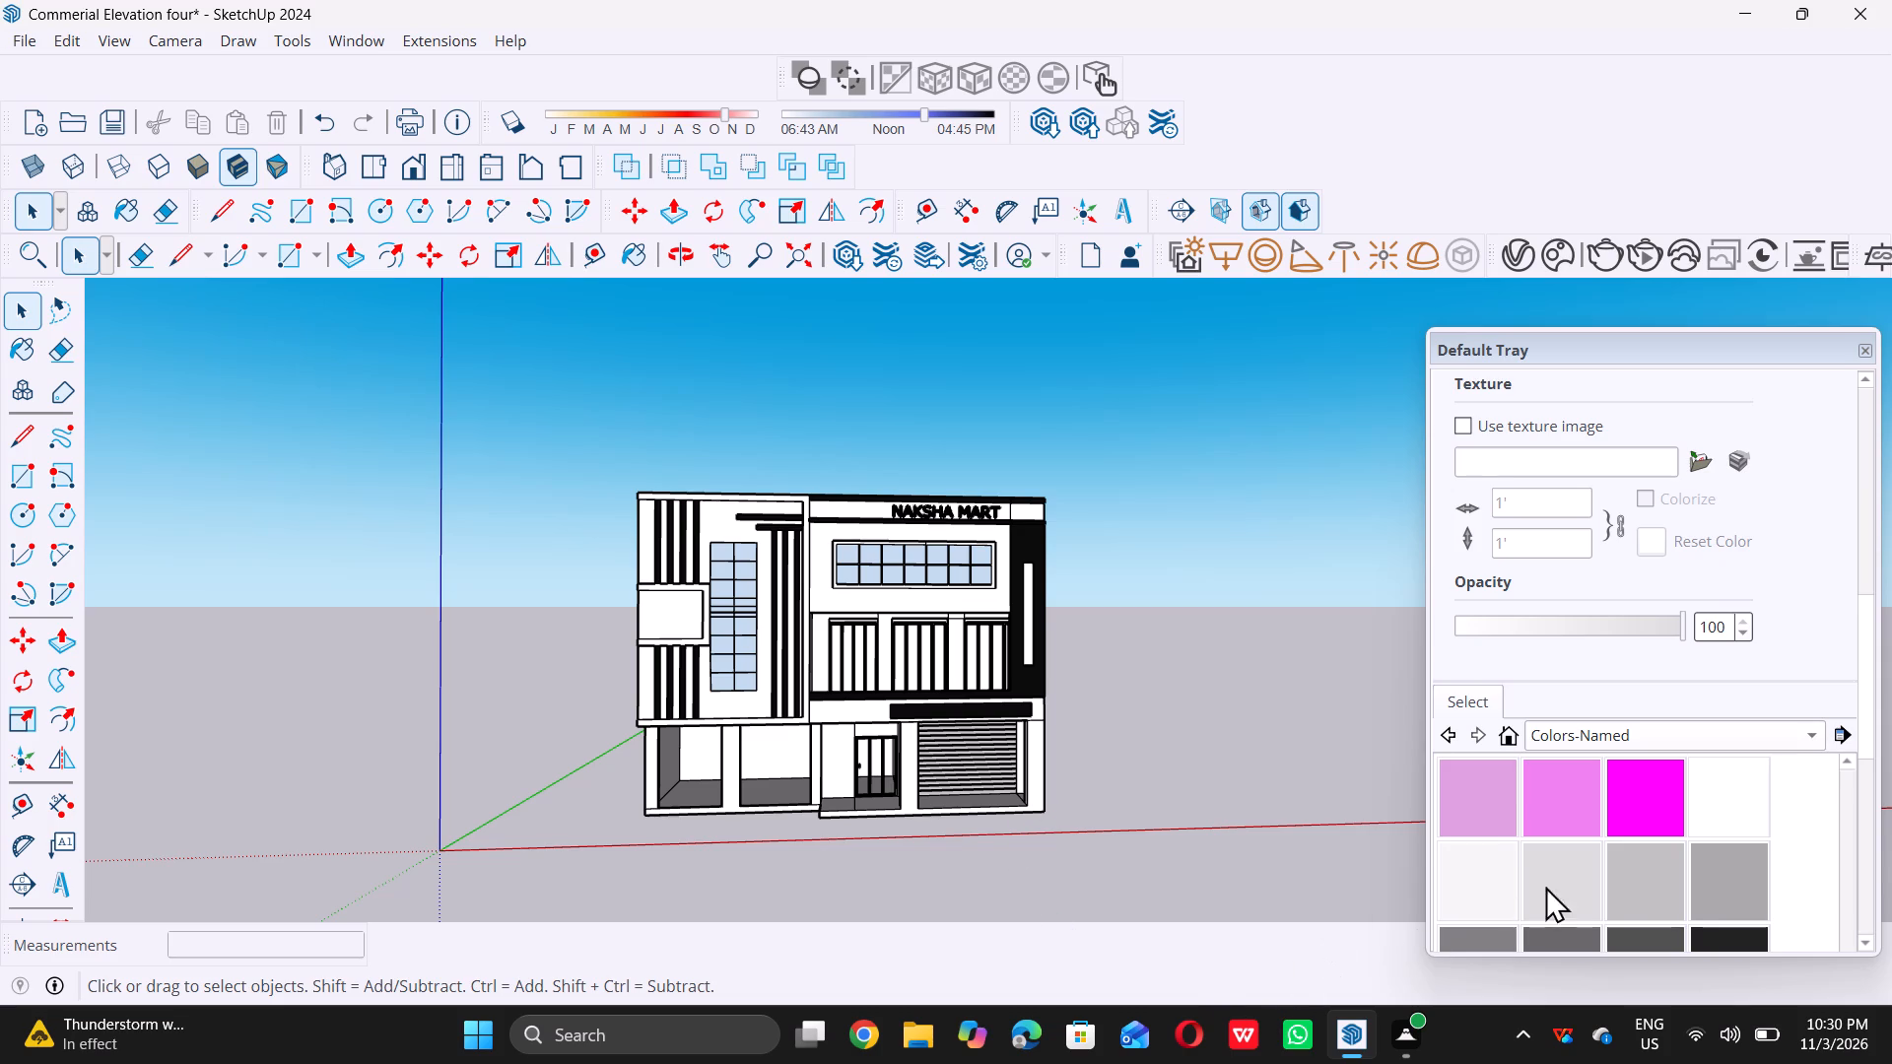
{"action": "scroll", "coordinate": [1545, 886], "scroll_direction": "down", "scroll_amount": 9}
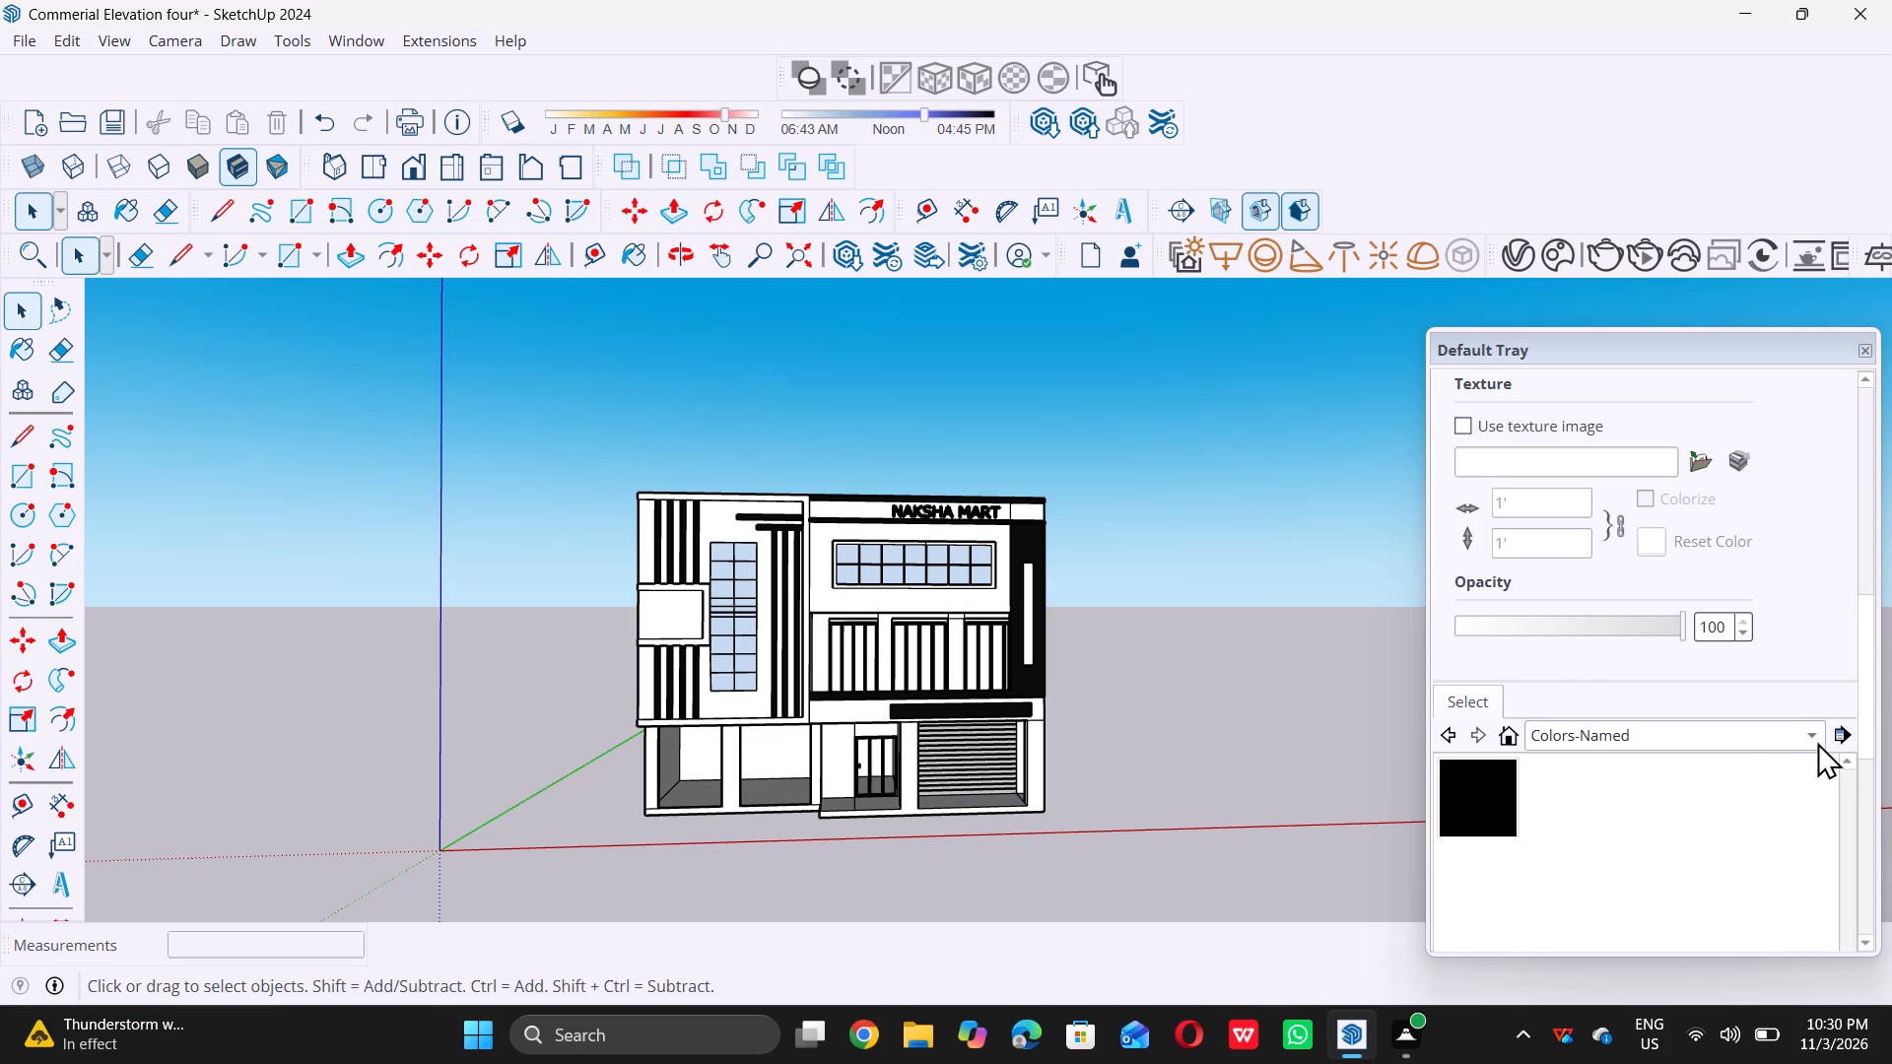
{"action": "triple_click", "coordinate": [1817, 740]}
{"action": "double_click", "coordinate": [1786, 765]}
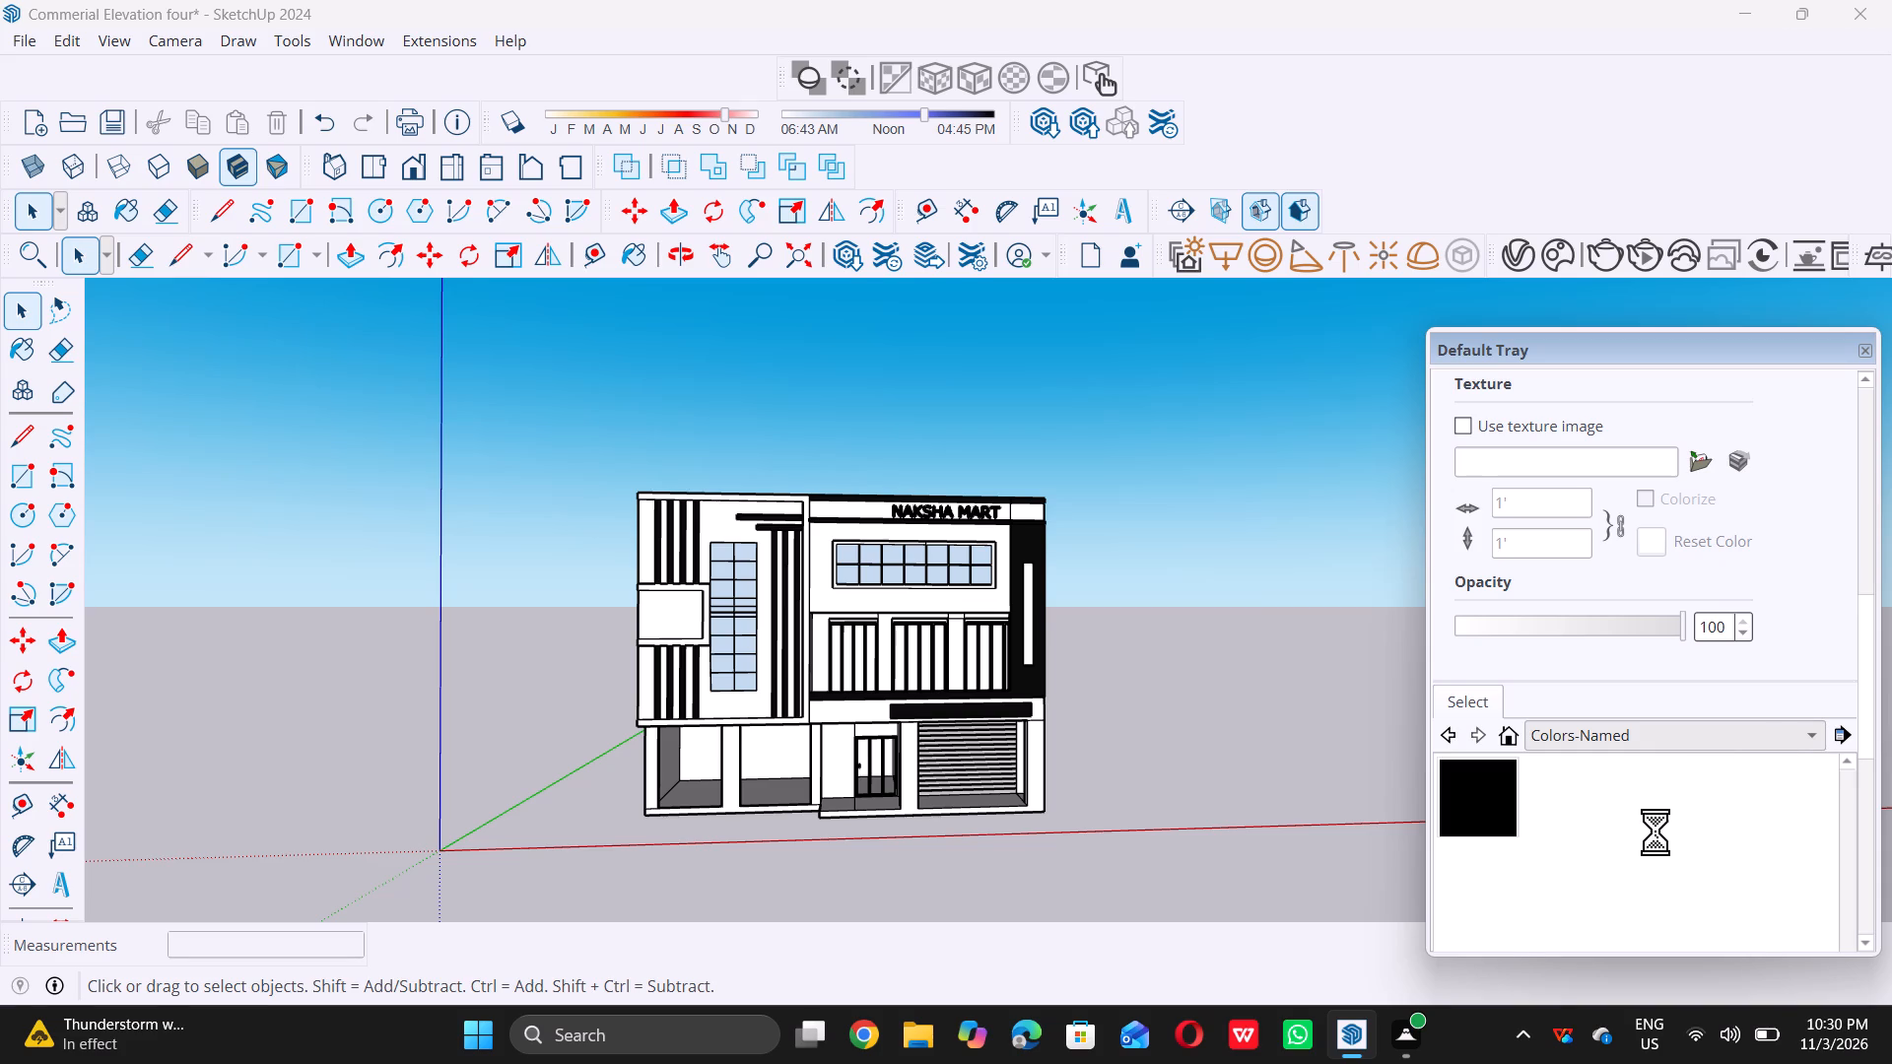
{"action": "scroll", "coordinate": [1667, 832], "scroll_direction": "down", "scroll_amount": 9}
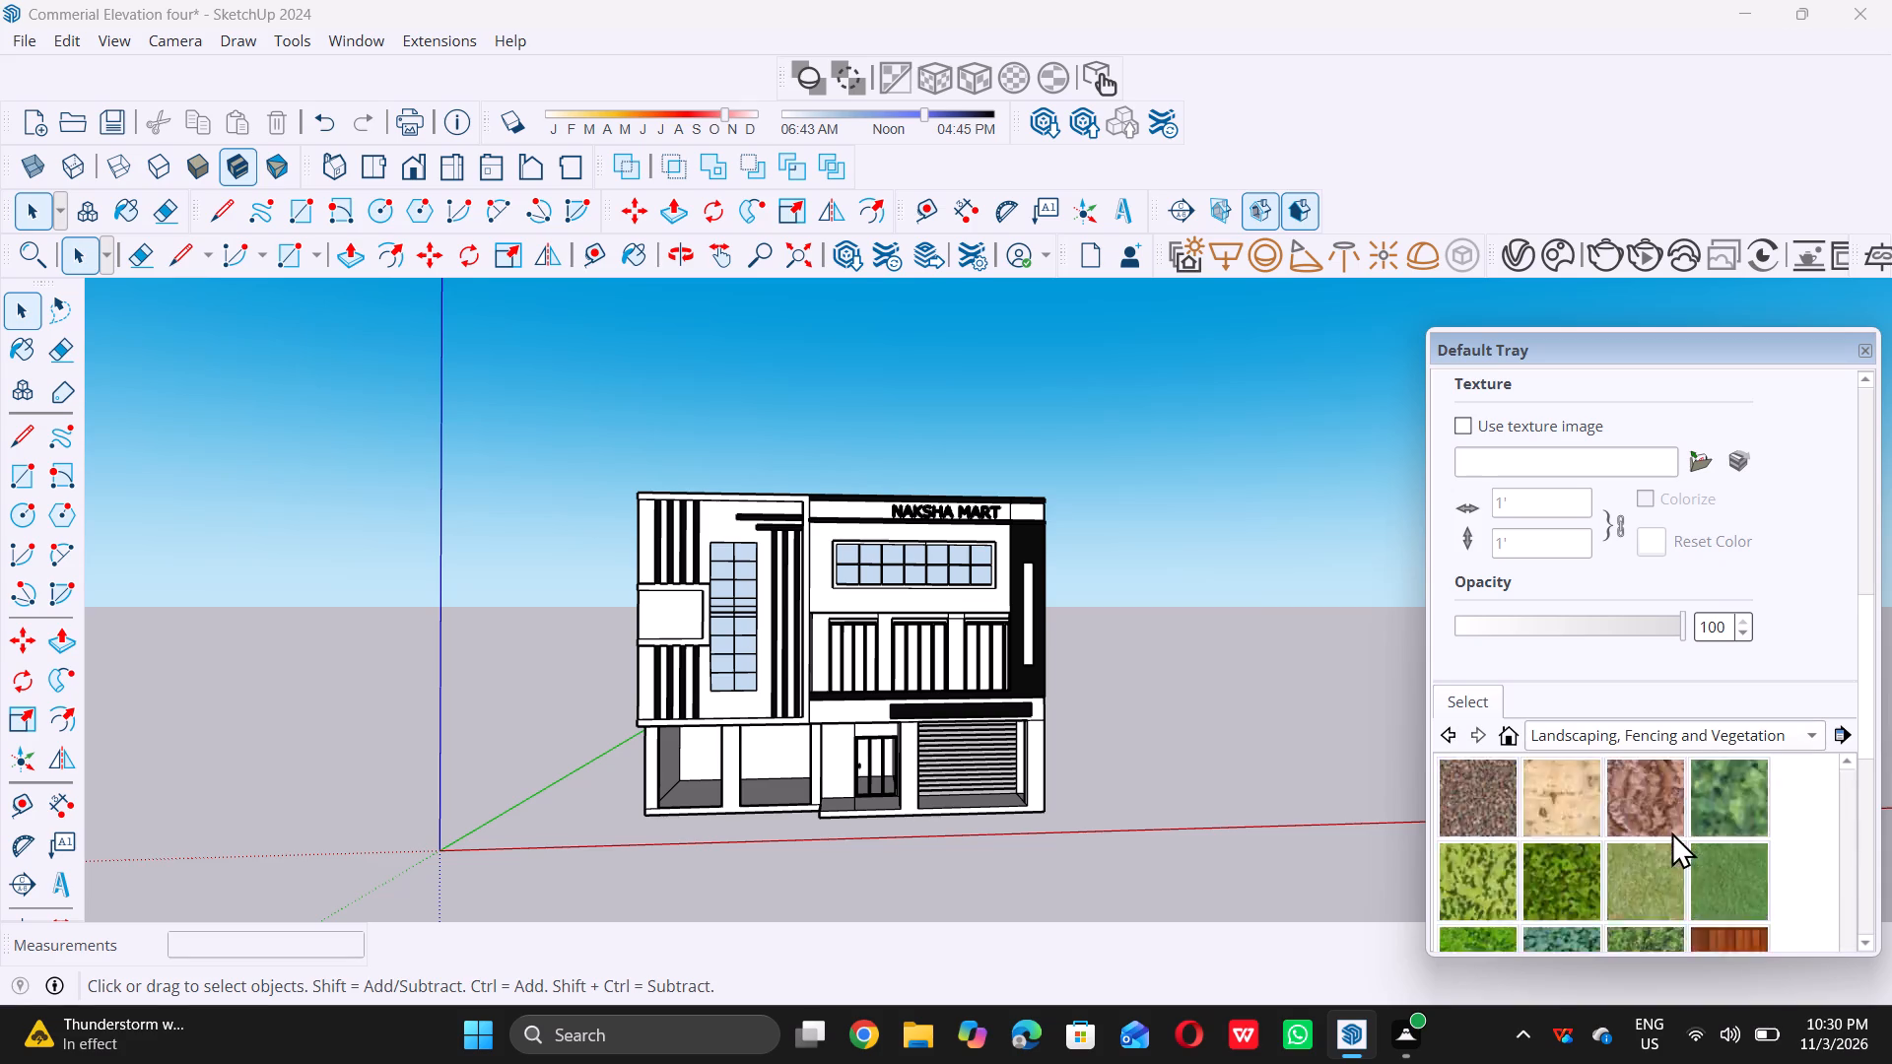
{"action": "scroll", "coordinate": [1671, 831], "scroll_direction": "down", "scroll_amount": 6}
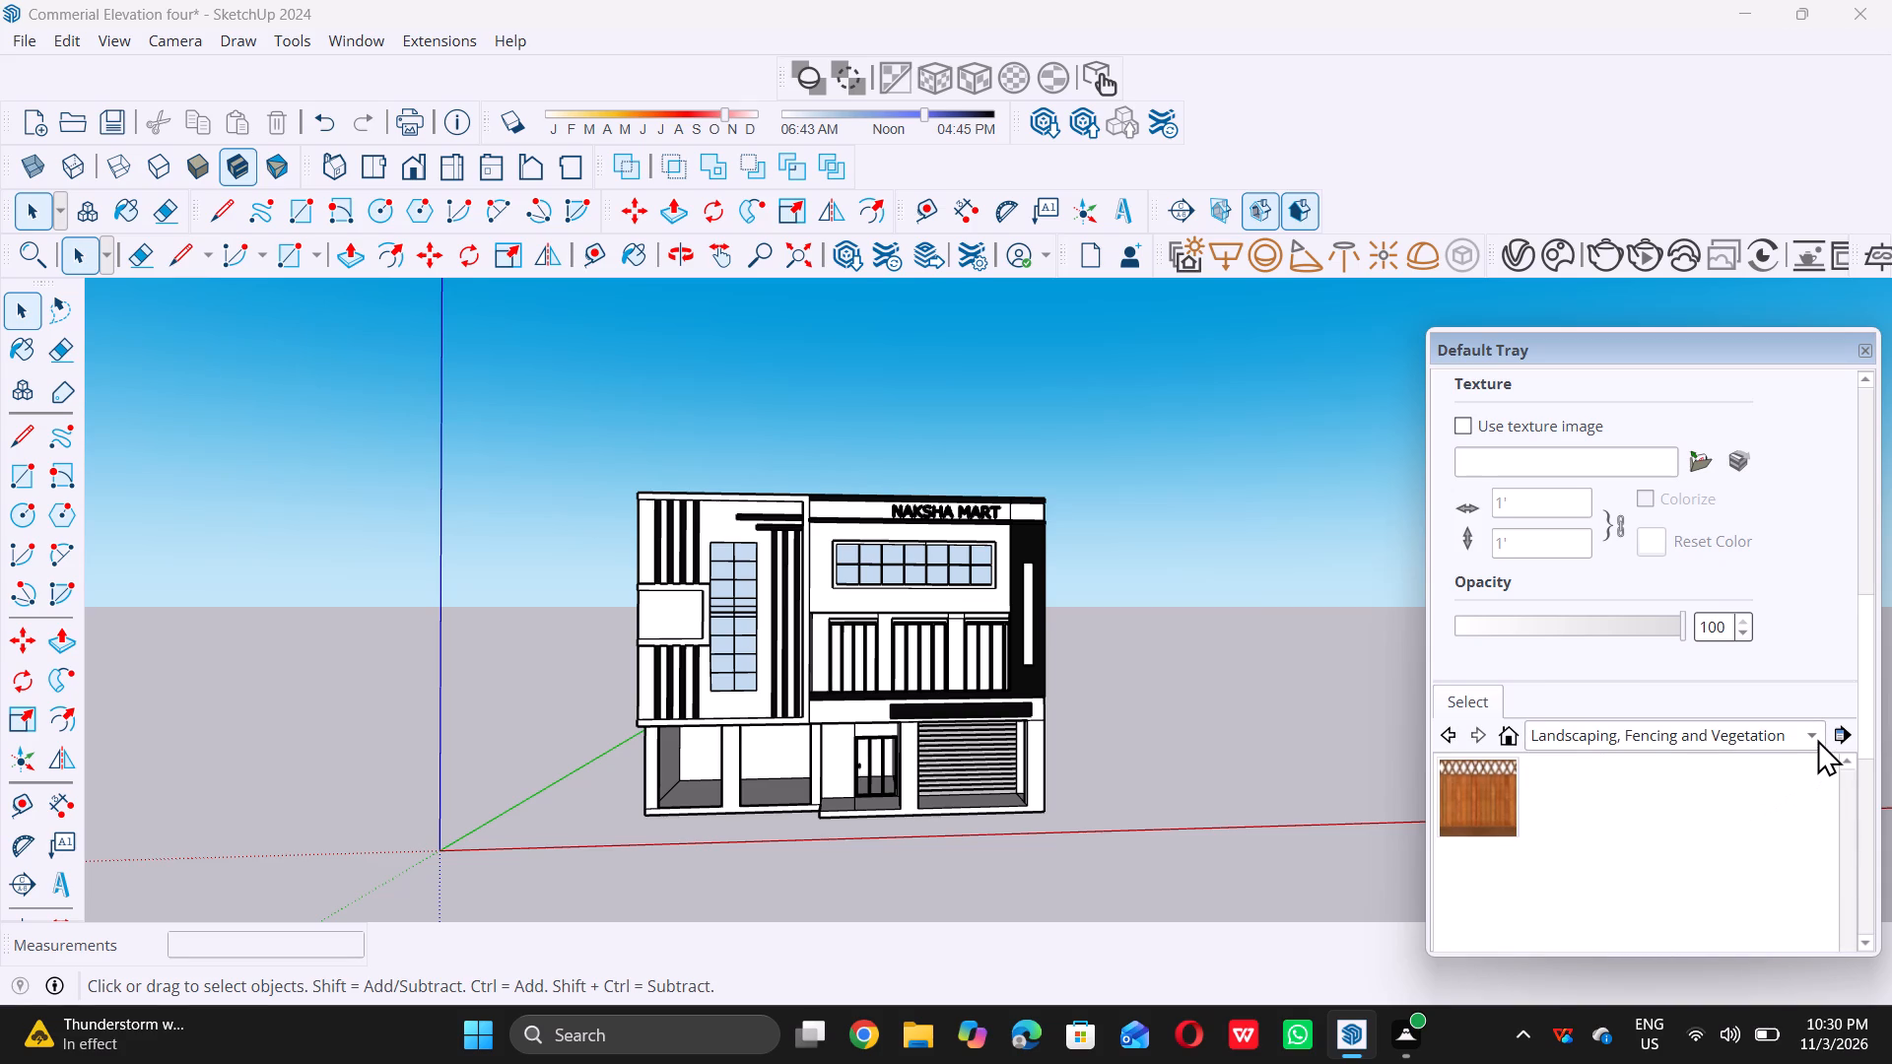
{"action": "left_click", "coordinate": [1817, 739]}
{"action": "left_click", "coordinate": [1772, 757]}
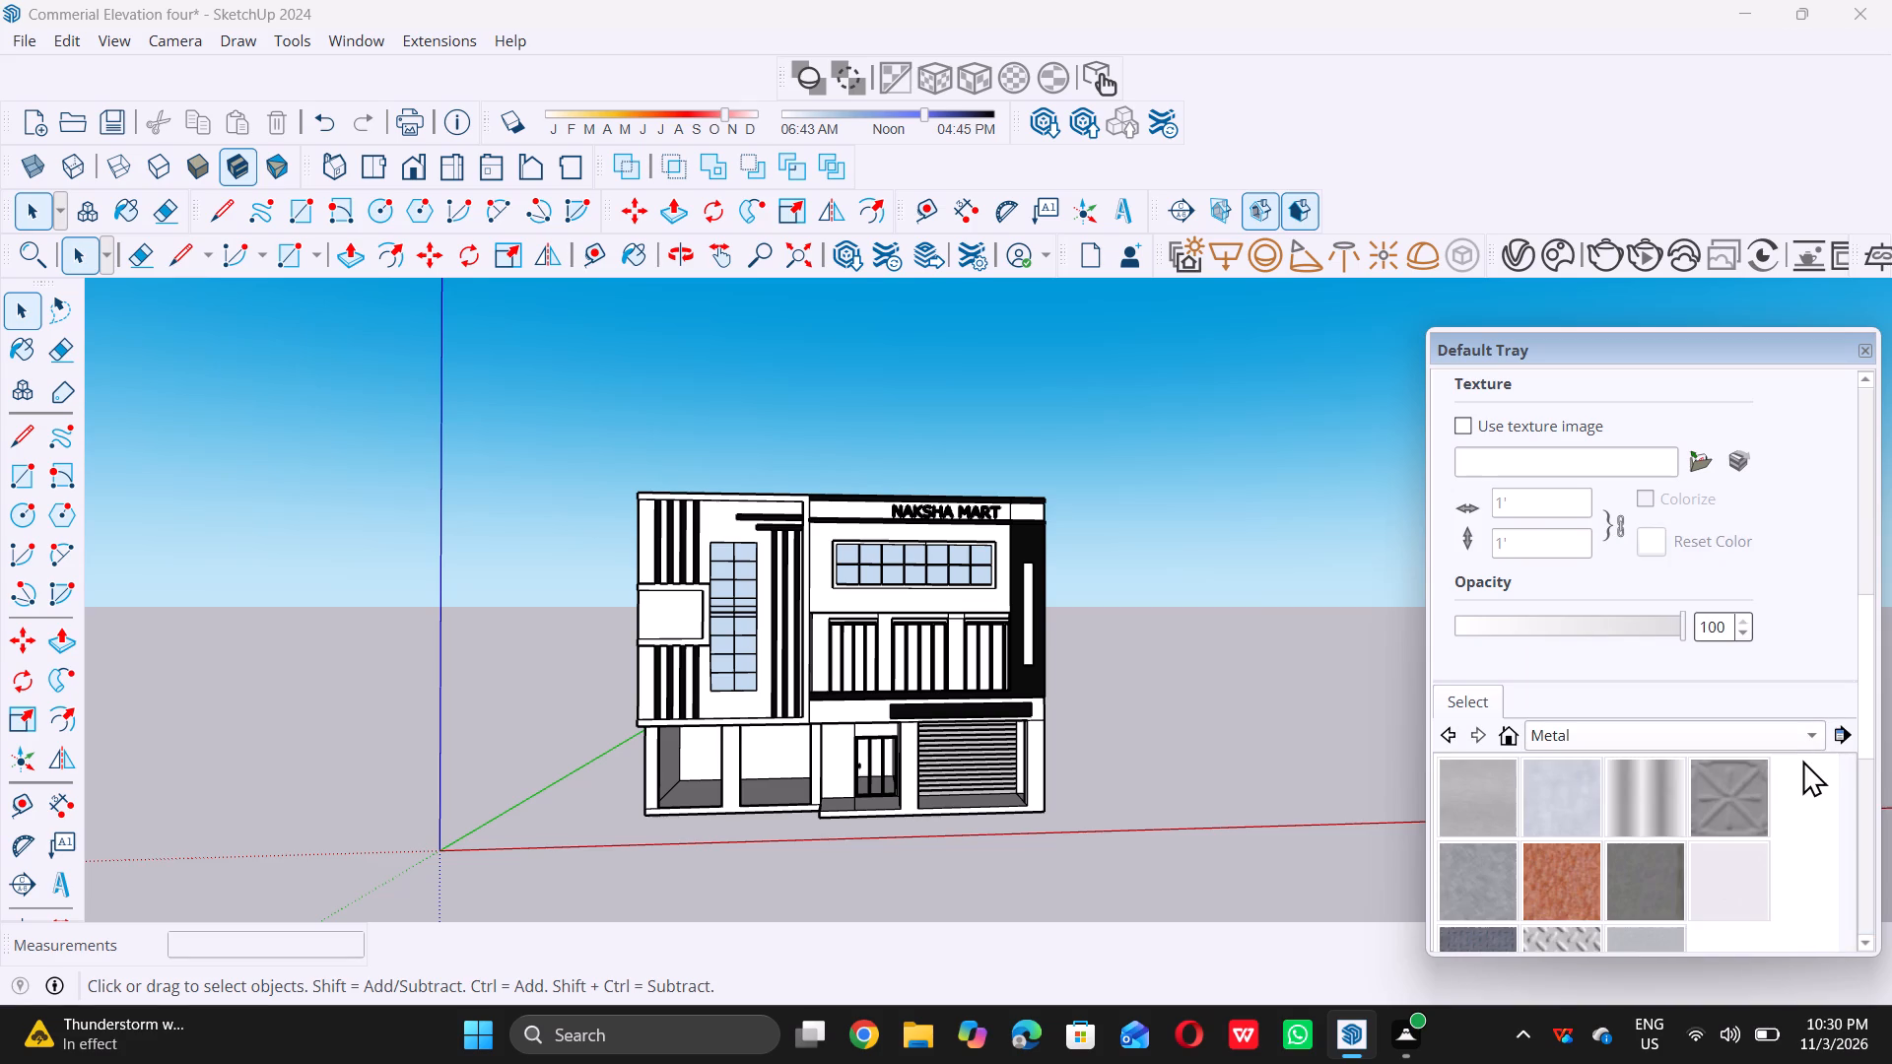
{"action": "double_click", "coordinate": [1816, 743]}
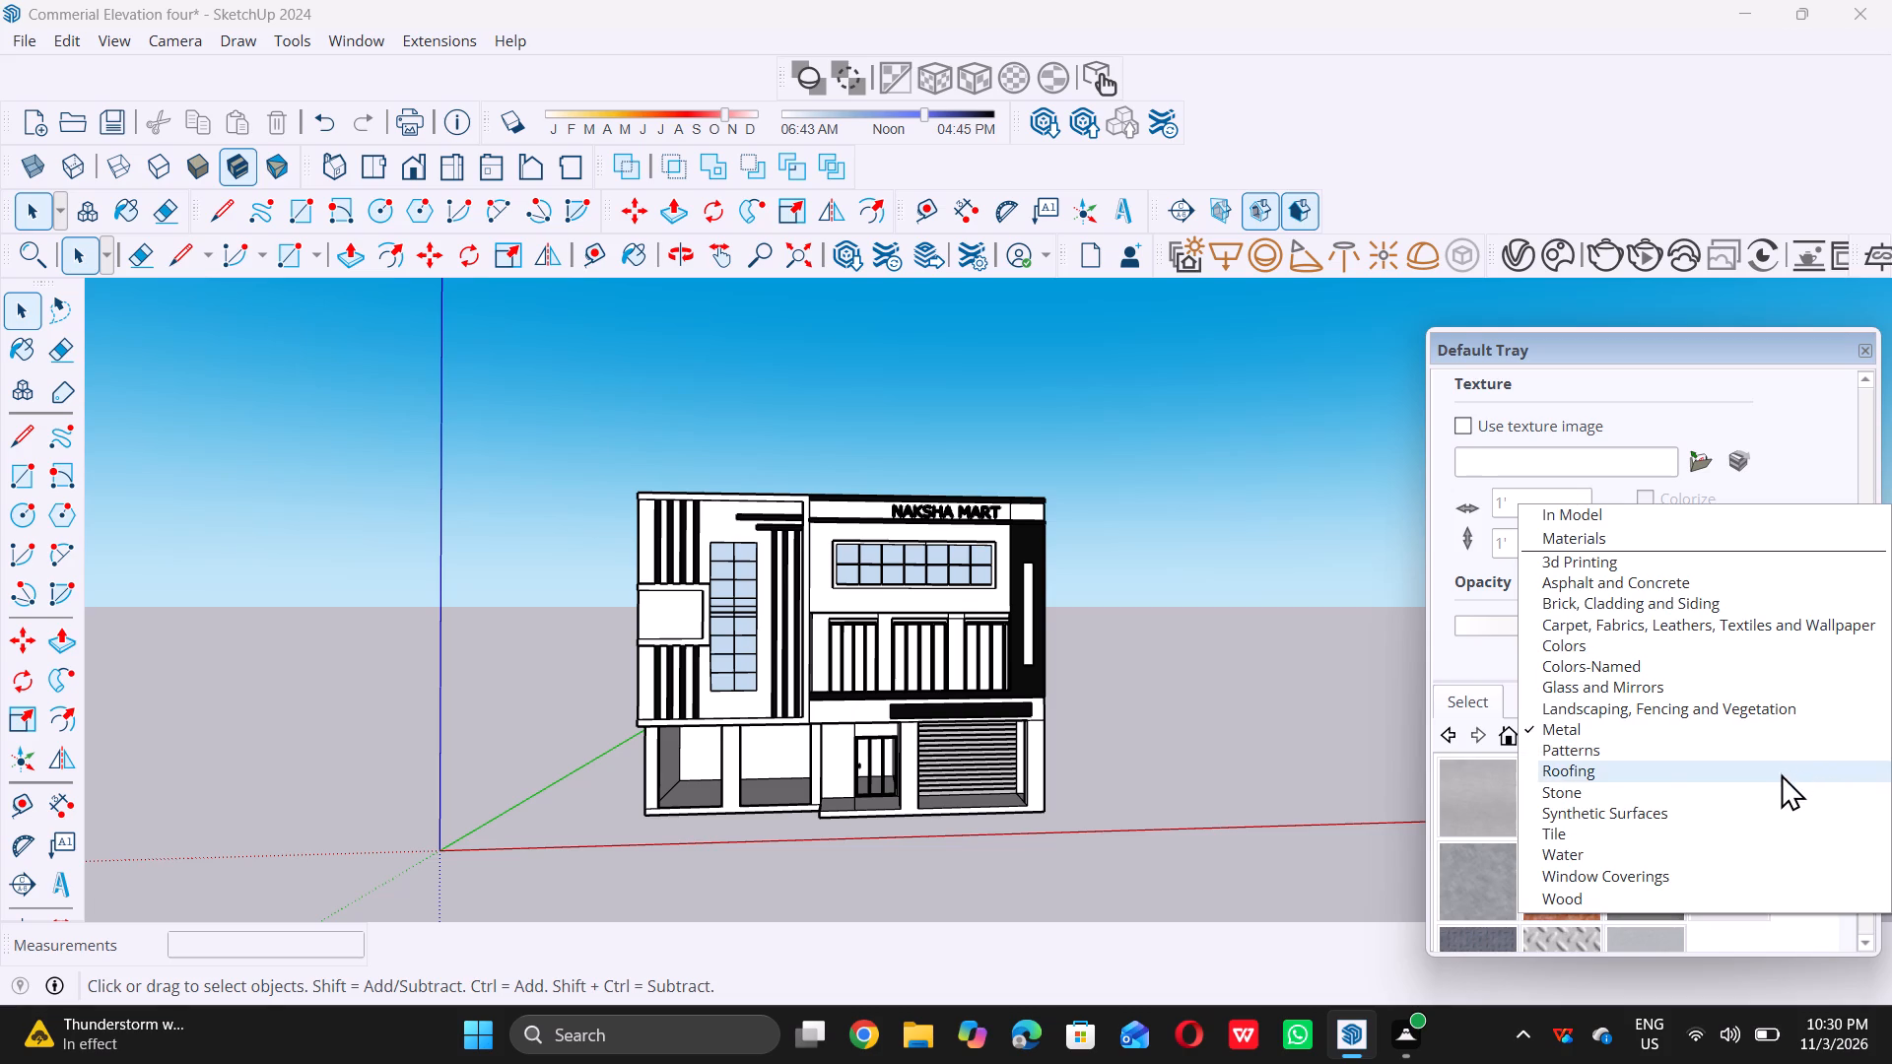
{"action": "double_click", "coordinate": [1782, 766]}
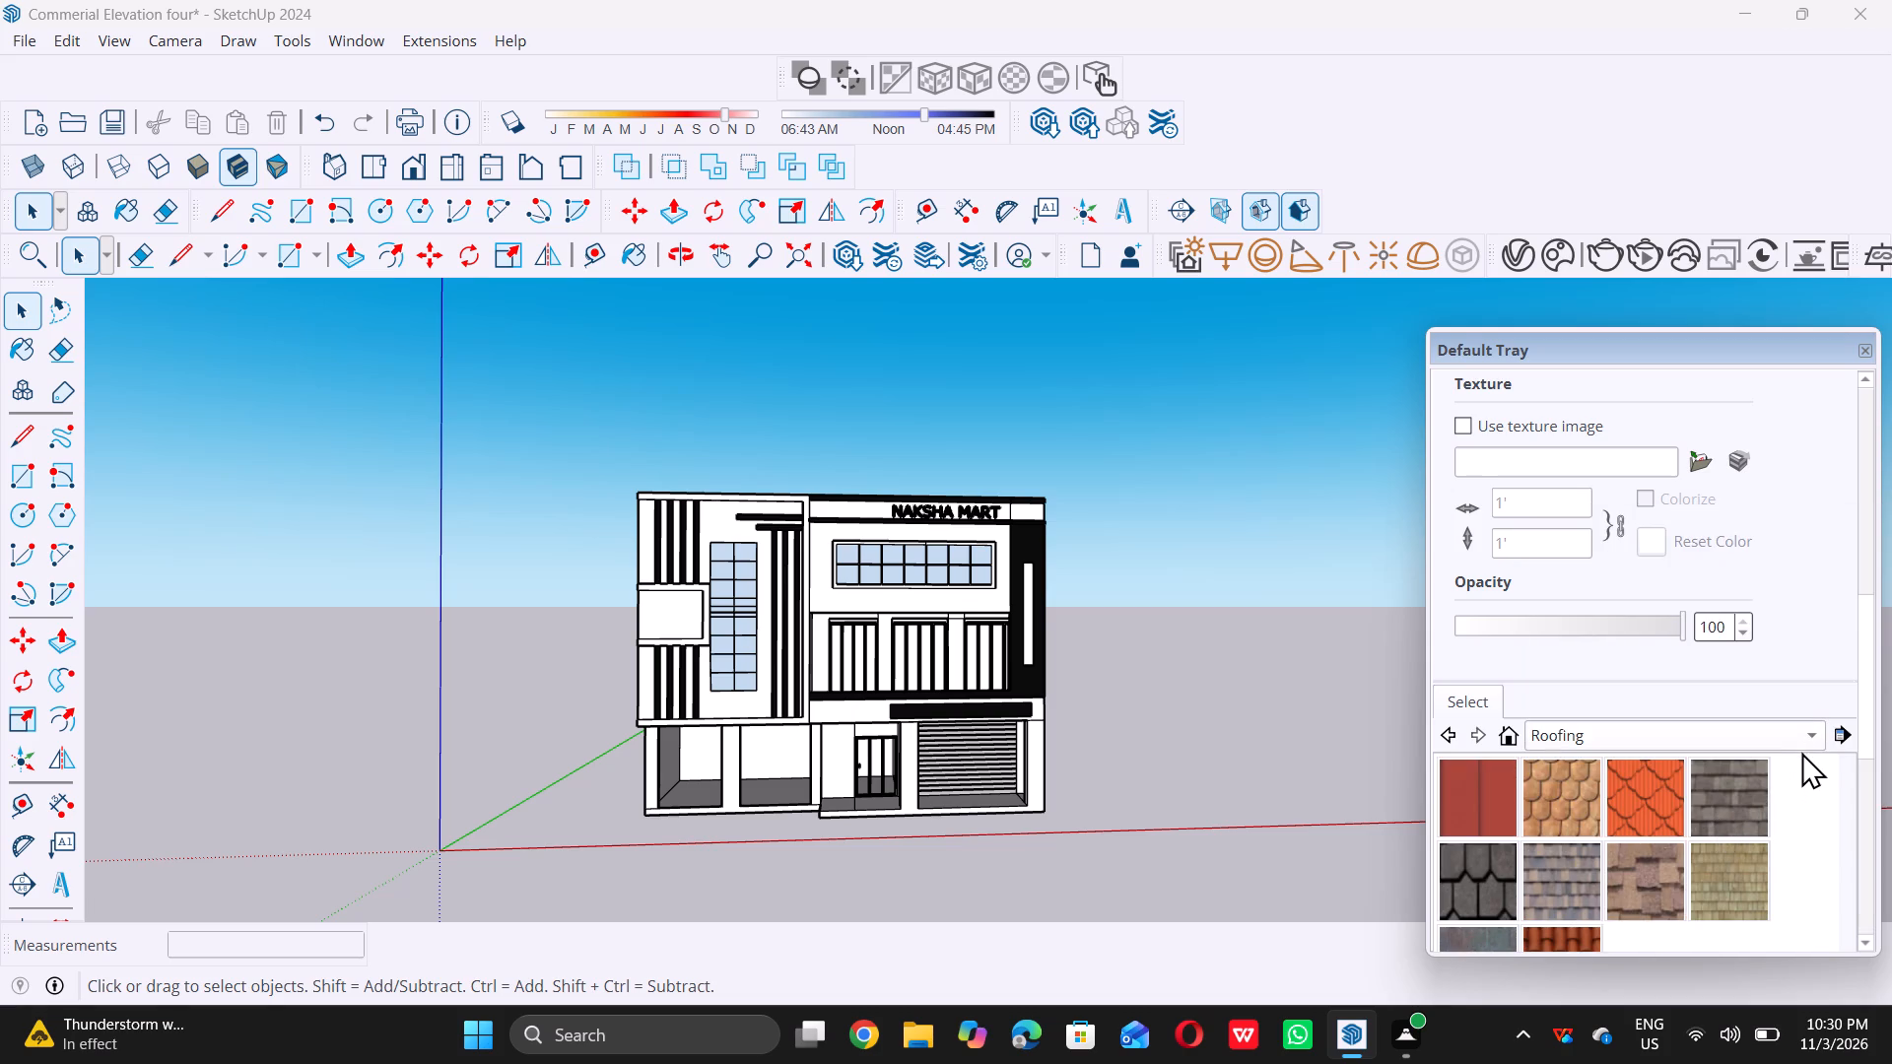
Paint the wall around the tall window with the brushed khaki material from the Stone collection.
{"action": "double_click", "coordinate": [1811, 741]}
{"action": "double_click", "coordinate": [1791, 750]}
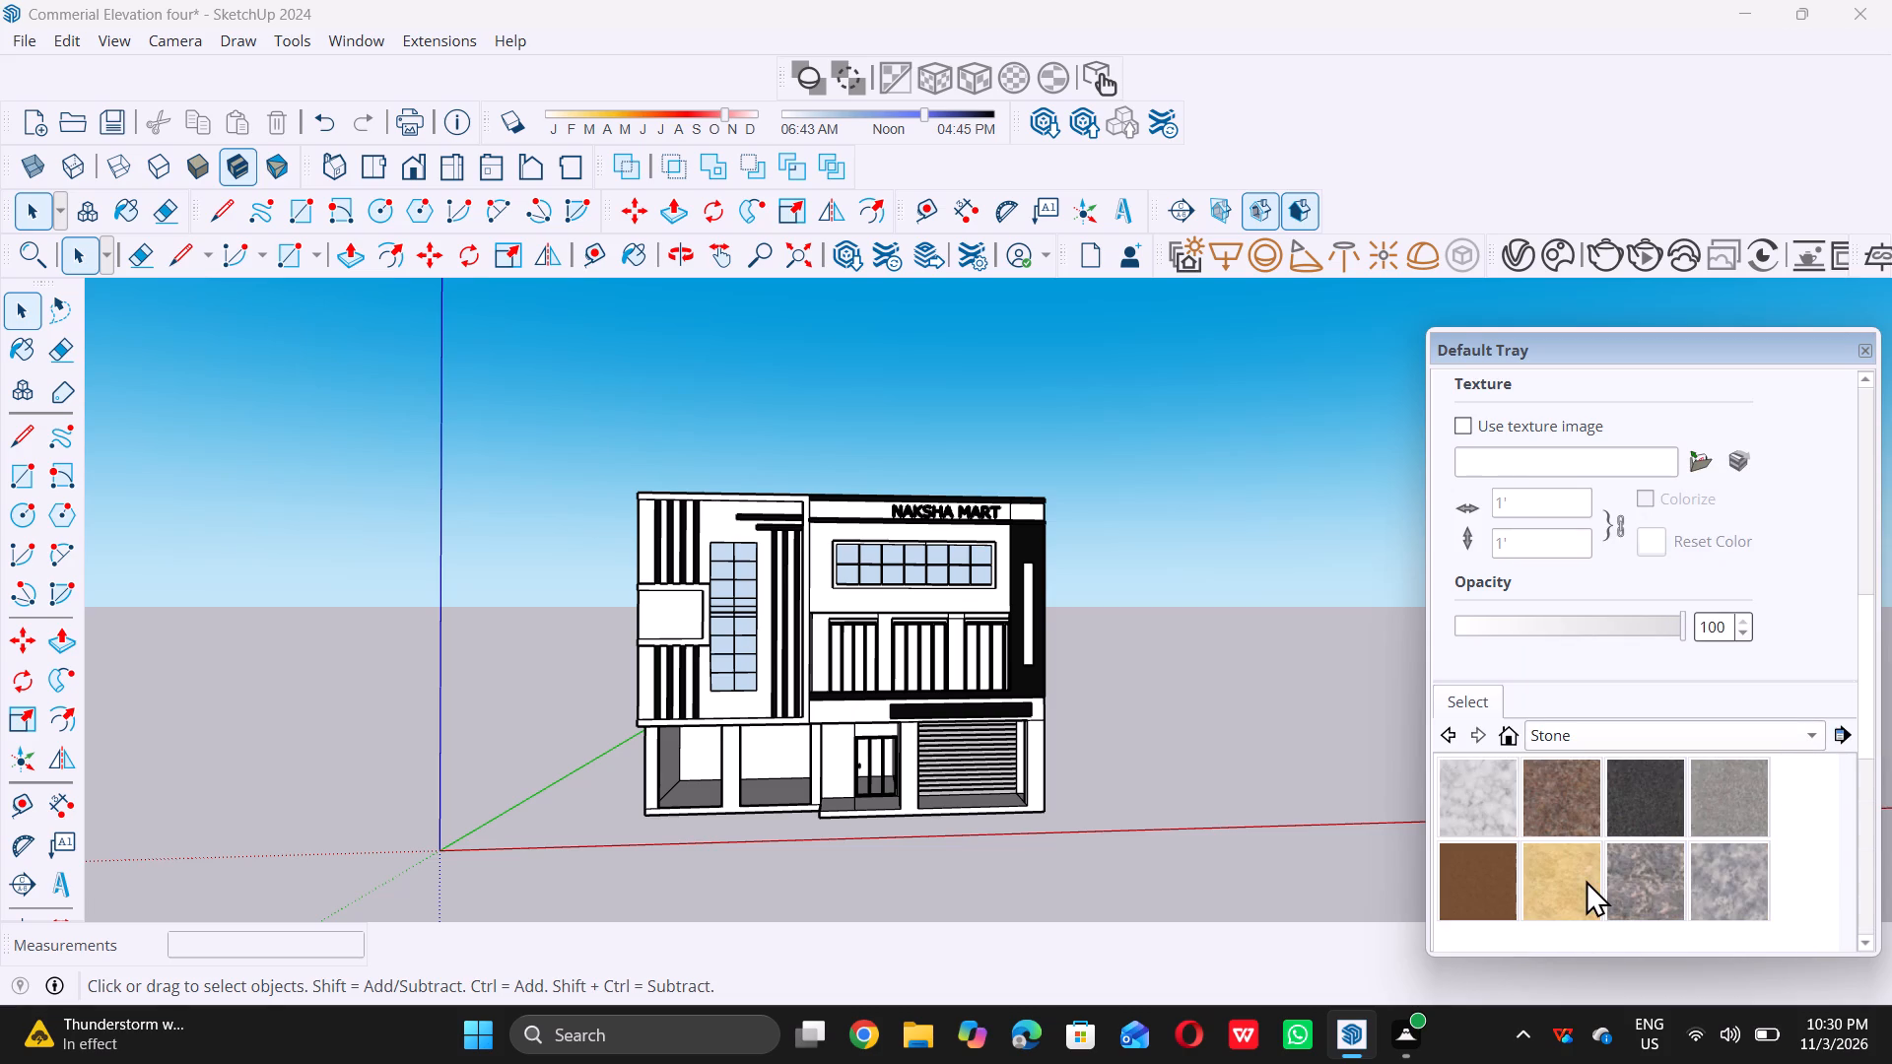
{"action": "scroll", "coordinate": [1586, 880], "scroll_direction": "down", "scroll_amount": 3}
{"action": "left_click", "coordinate": [1568, 872]}
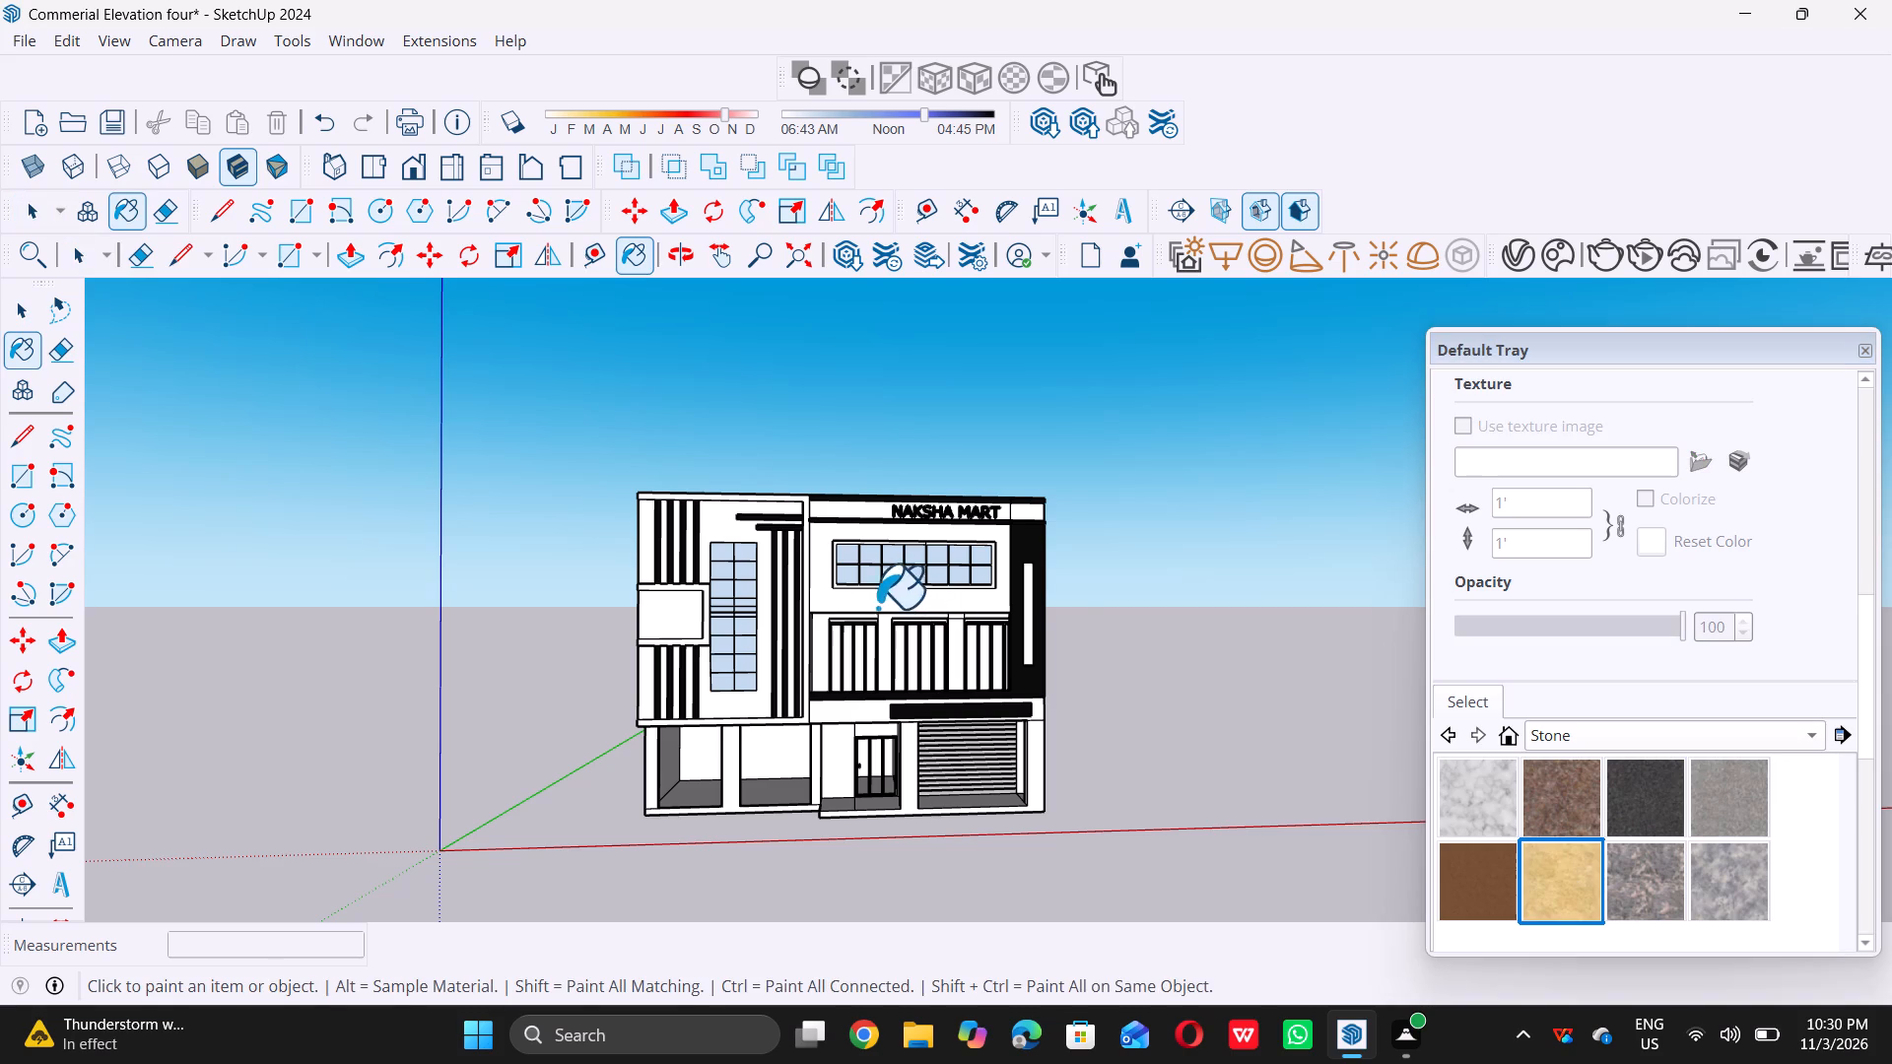
{"action": "scroll", "coordinate": [869, 606], "scroll_direction": "up", "scroll_amount": 5}
{"action": "scroll", "coordinate": [715, 520], "scroll_direction": "up", "scroll_amount": 5}
{"action": "double_click", "coordinate": [577, 448]}
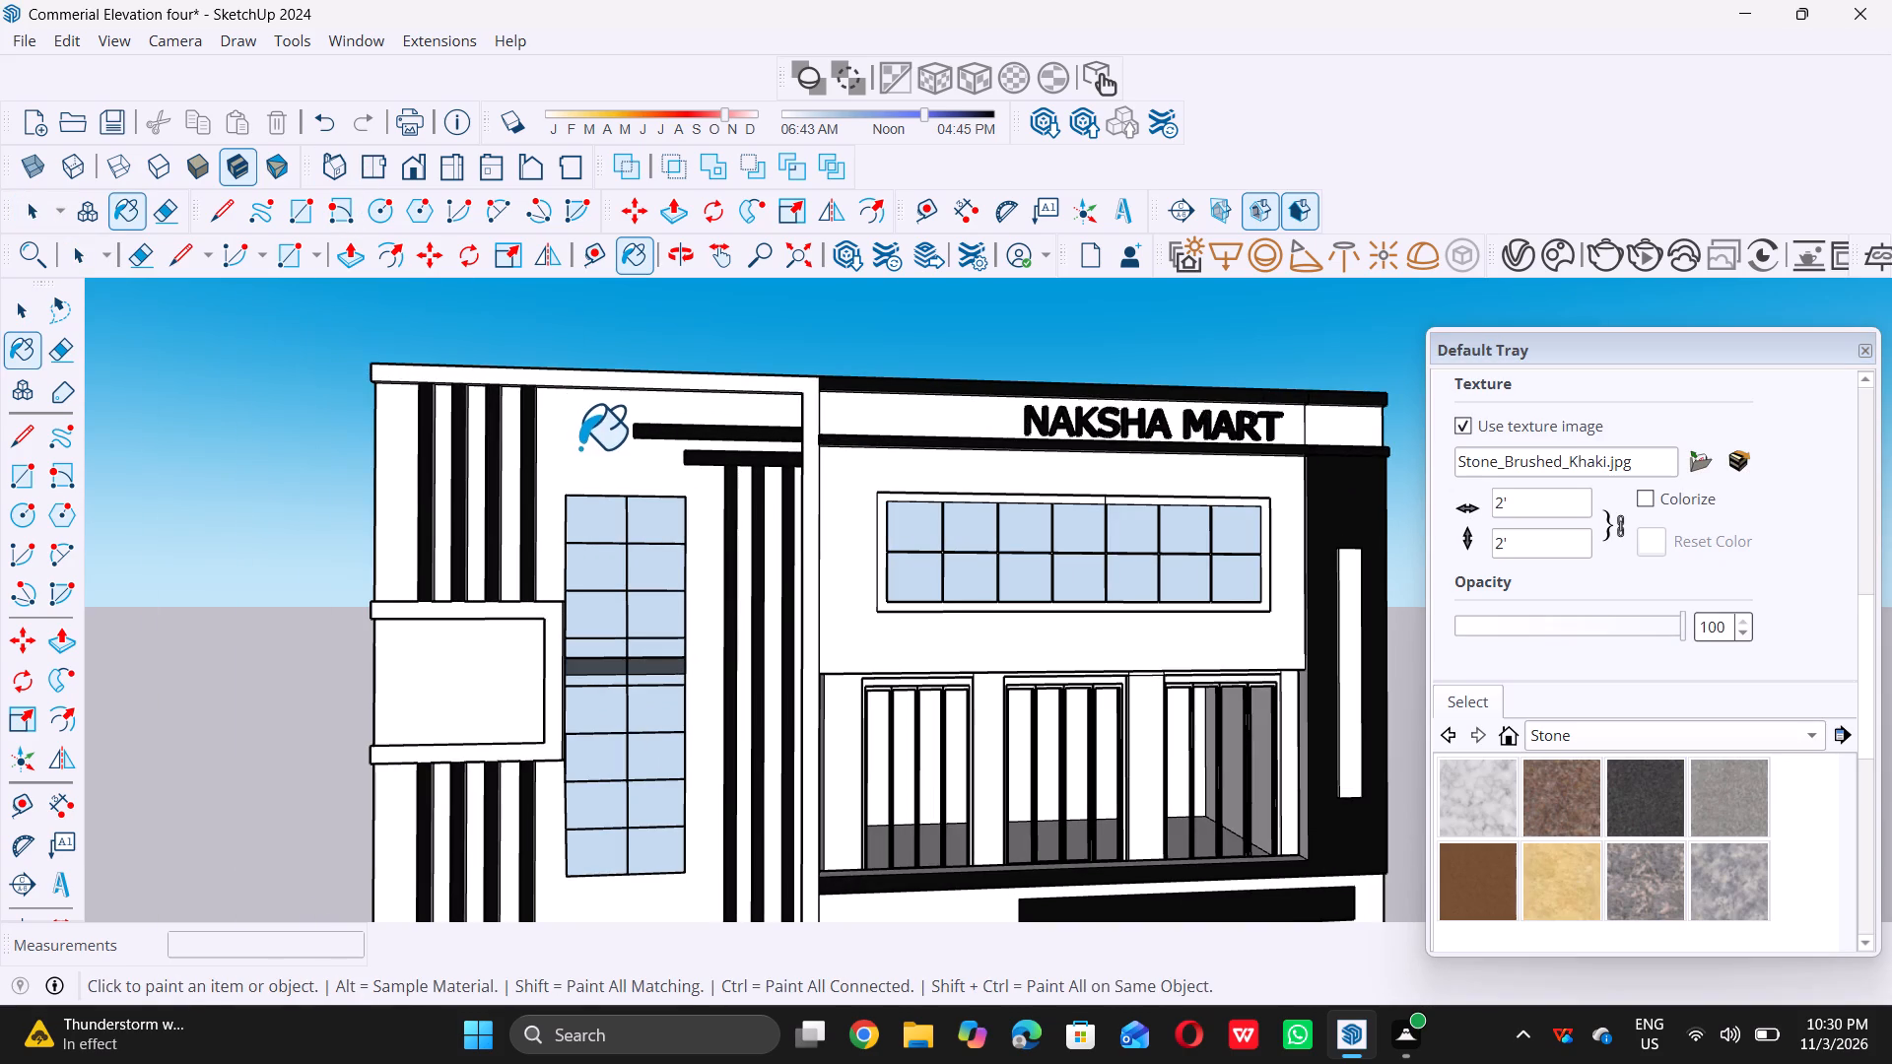
{"action": "scroll", "coordinate": [634, 475], "scroll_direction": "down", "scroll_amount": 10}
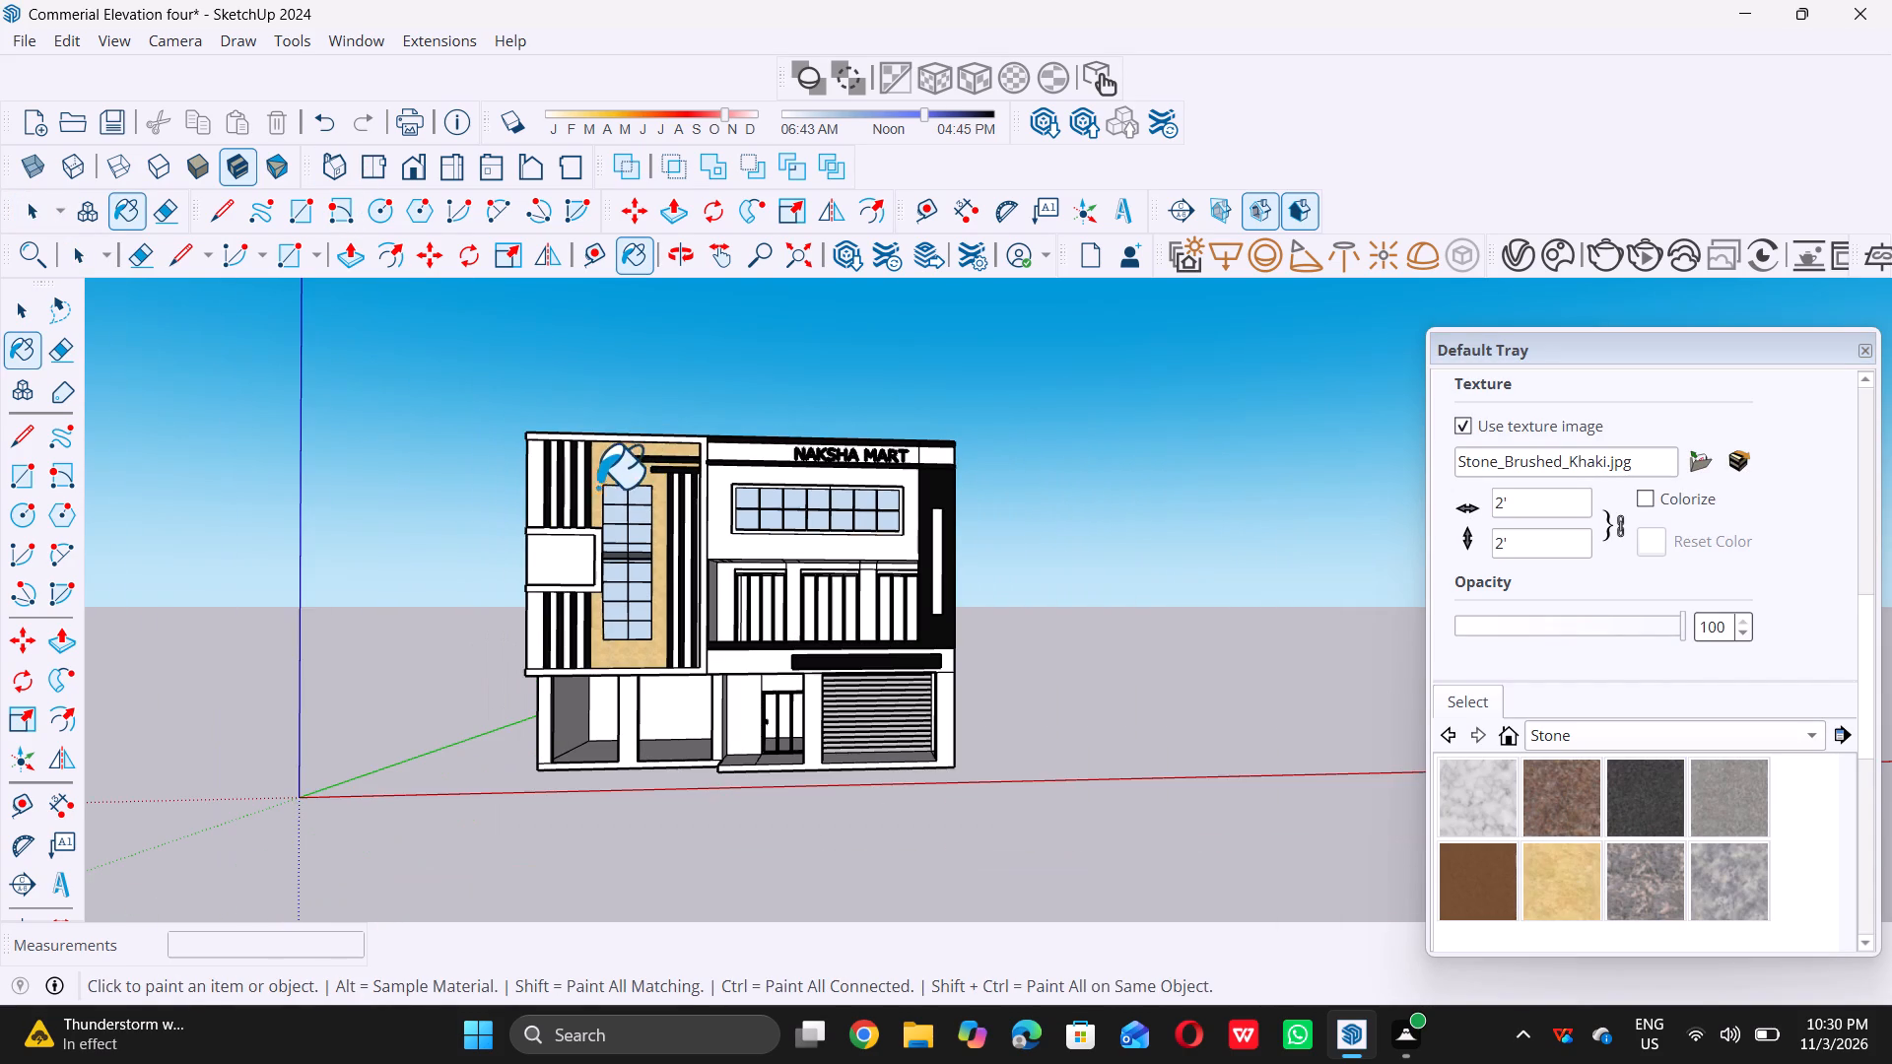
Paint the projecting box's face and the wall strips between the upper vertical fins with the brushed khaki stone.
{"action": "middle_click_drag", "start_coordinate": [580, 497], "coordinate": [567, 501]}
{"action": "scroll", "coordinate": [562, 499], "scroll_direction": "up", "scroll_amount": 14}
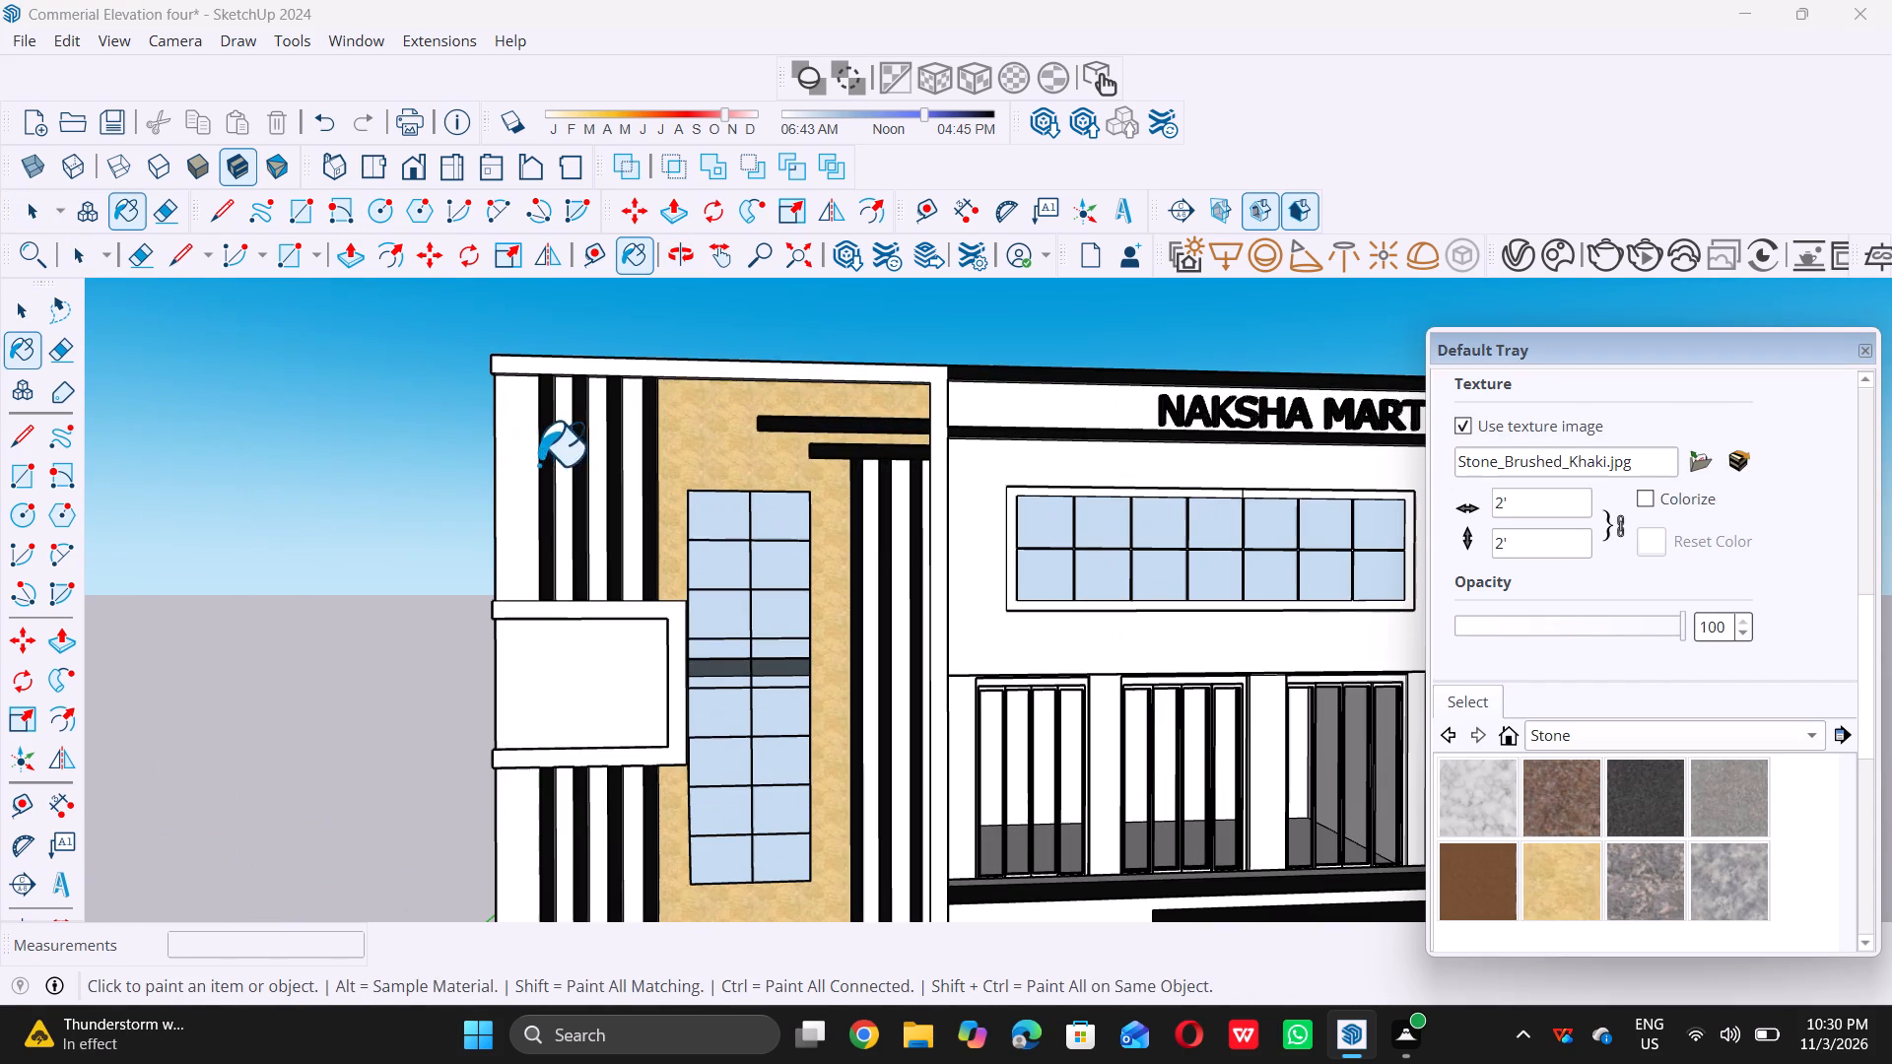
{"action": "double_click", "coordinate": [559, 669]}
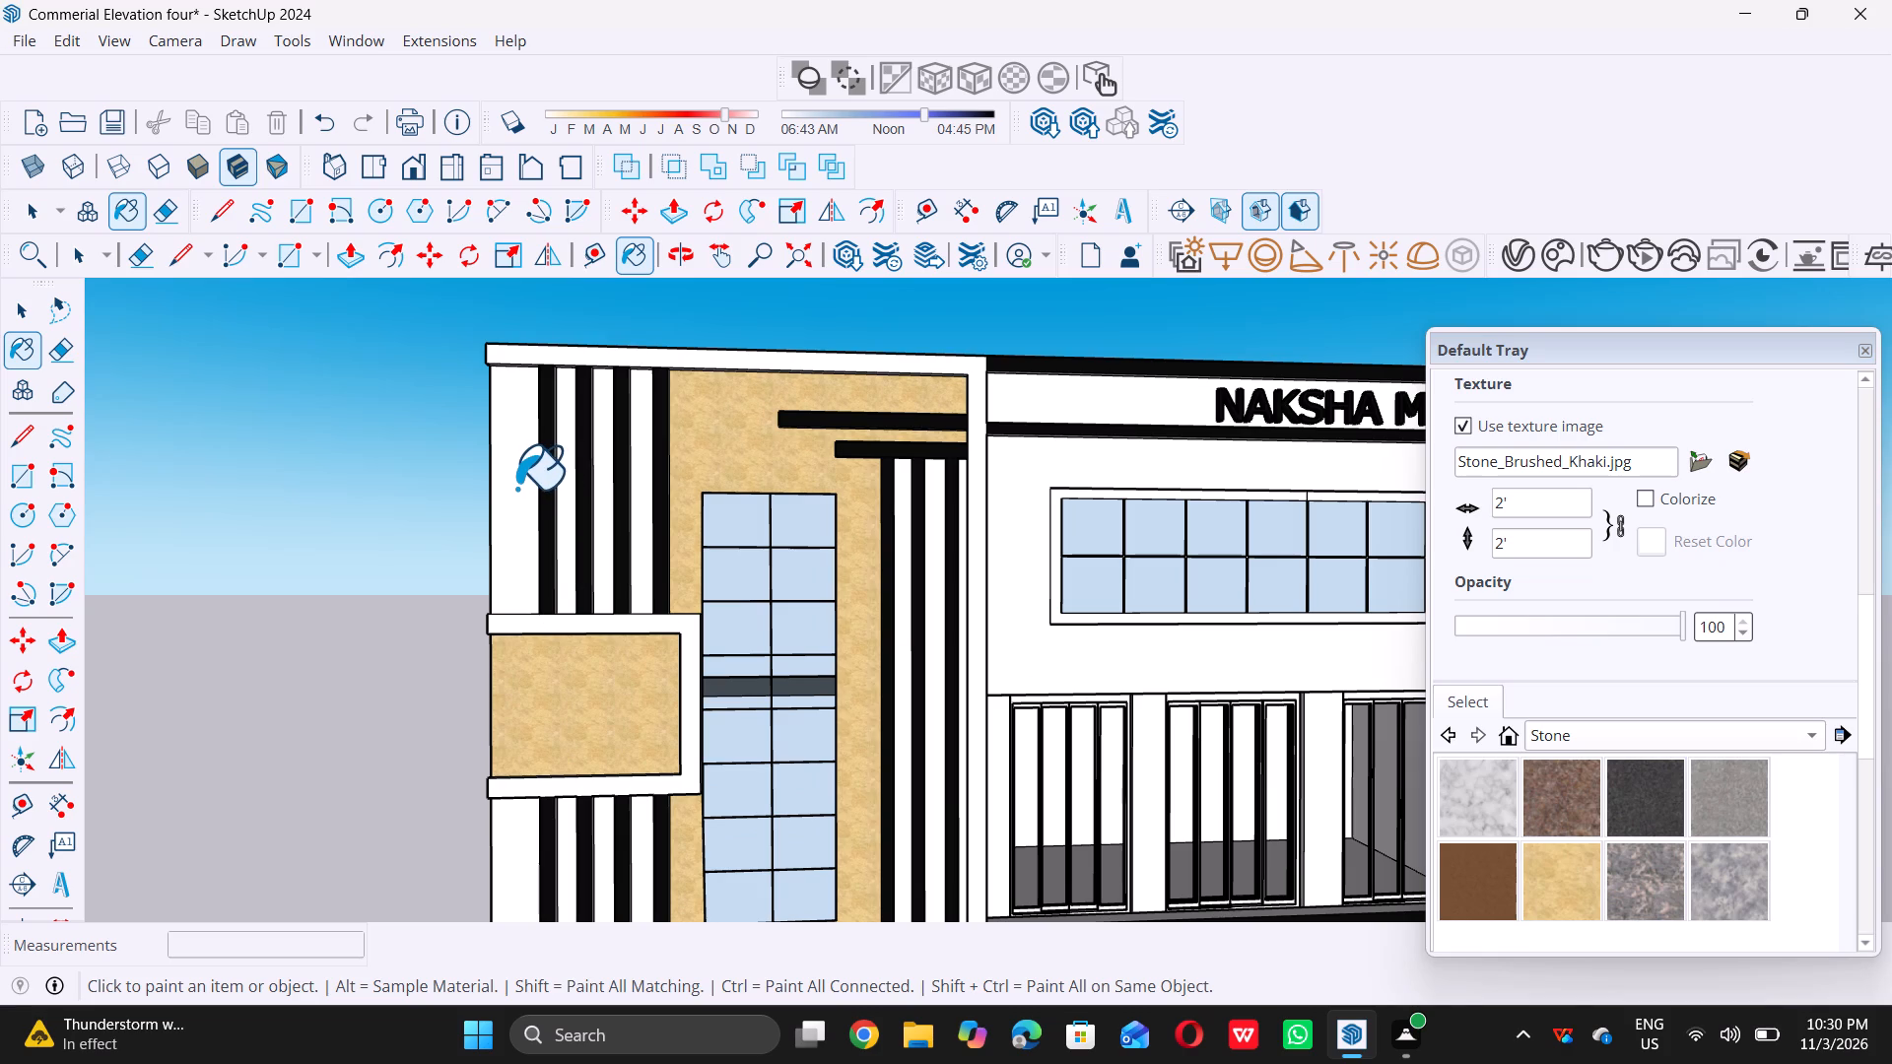
{"action": "scroll", "coordinate": [520, 486], "scroll_direction": "up", "scroll_amount": 11}
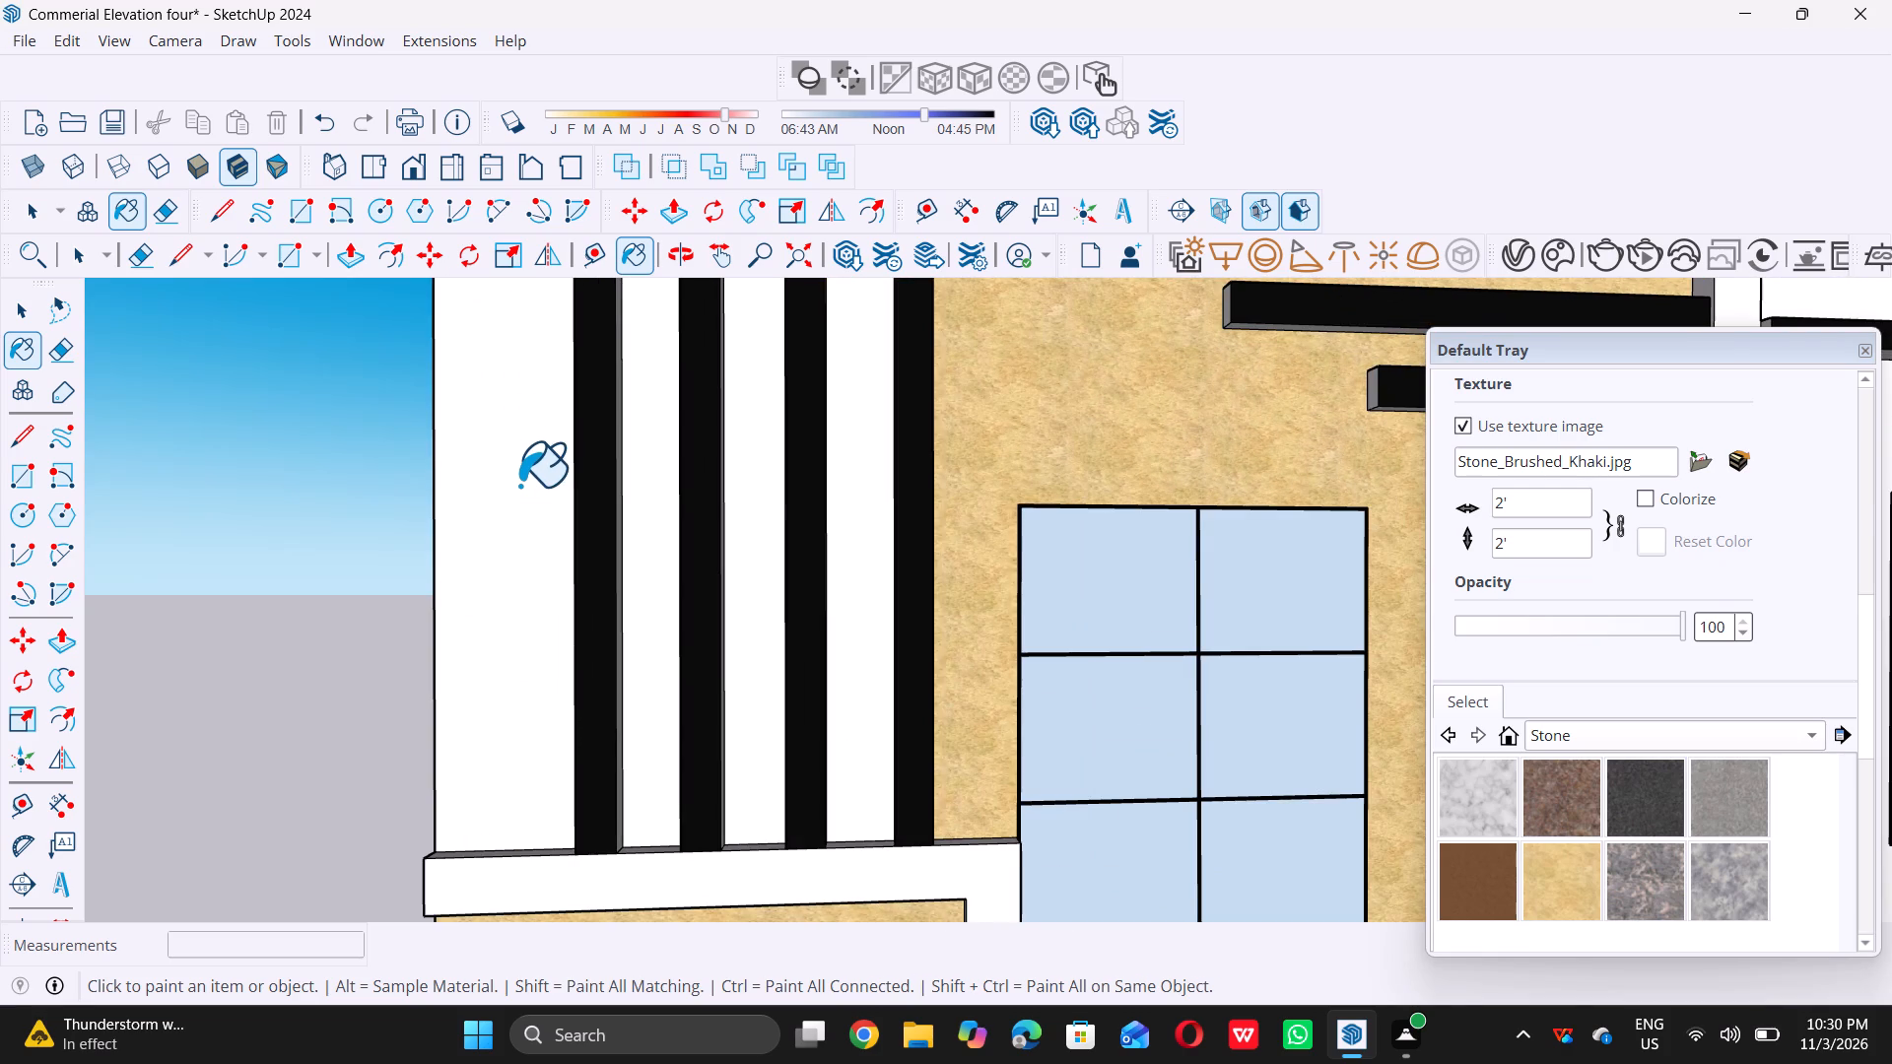
{"action": "double_click", "coordinate": [528, 476]}
{"action": "double_click", "coordinate": [647, 457]}
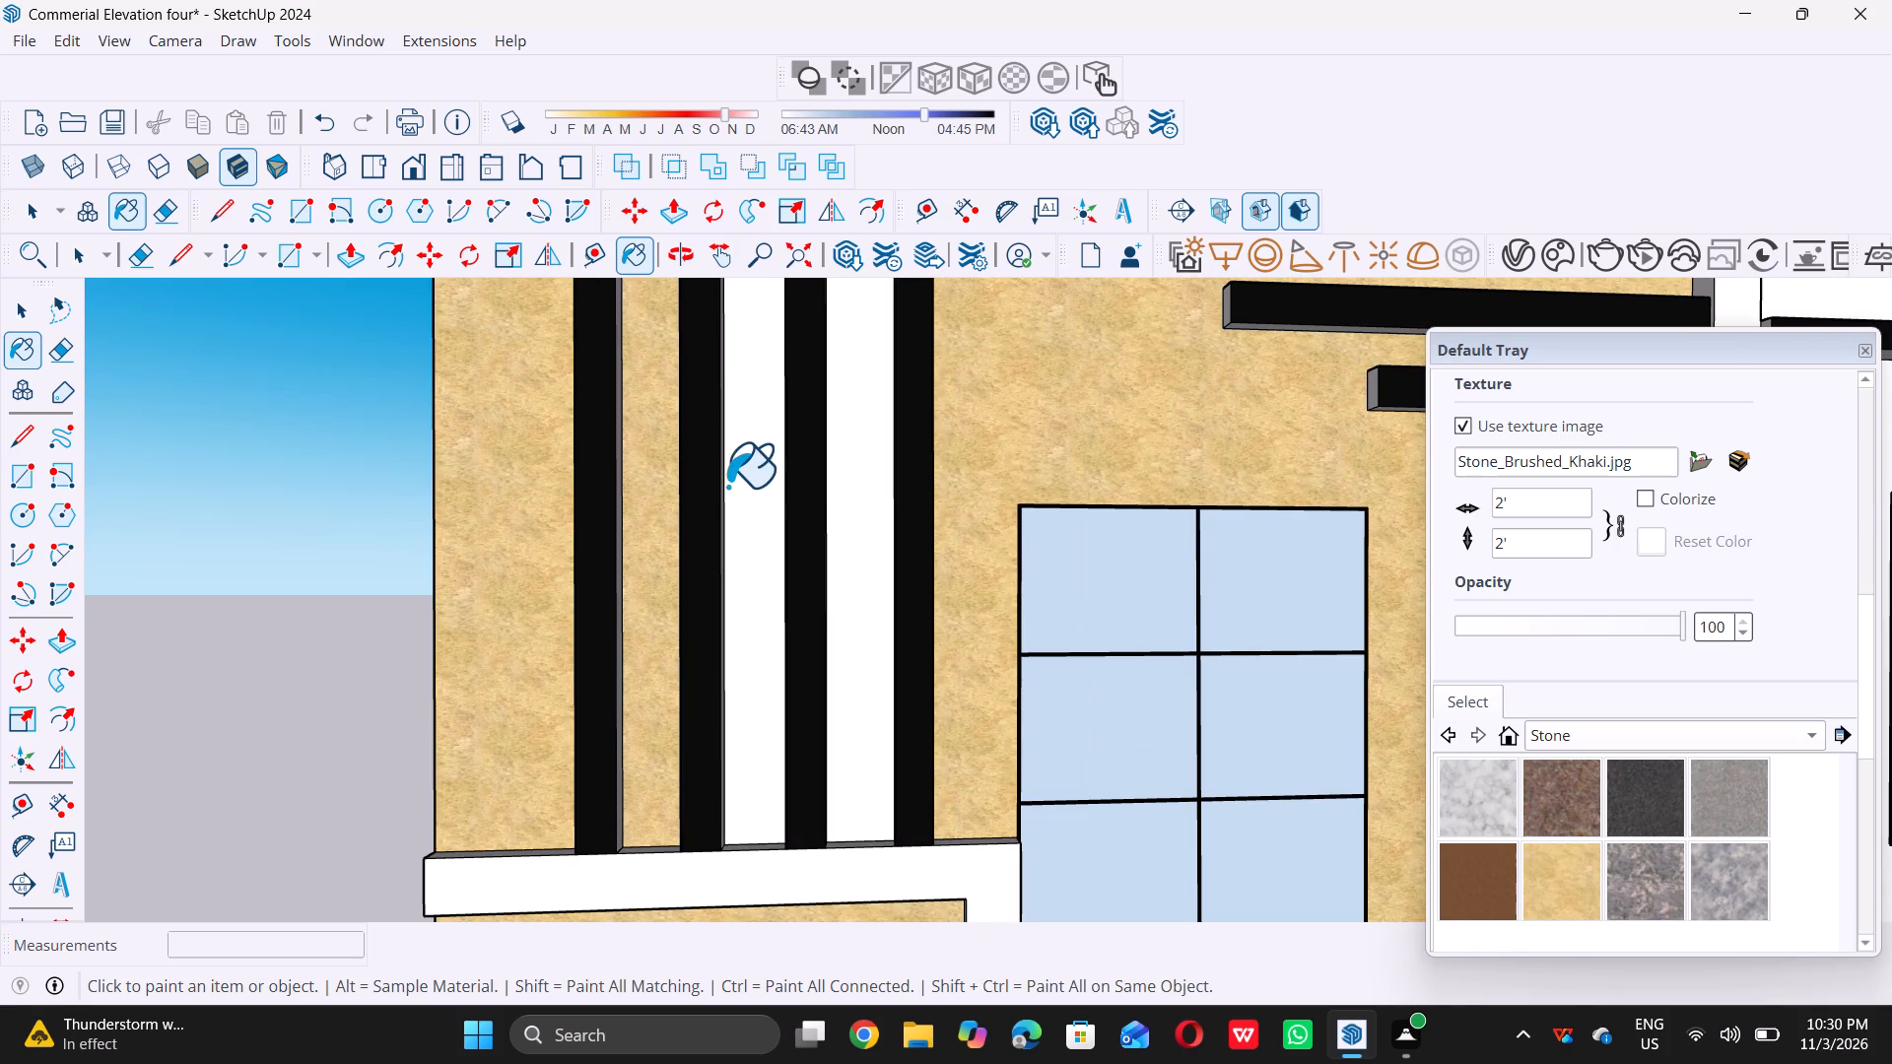
{"action": "left_click", "coordinate": [734, 484]}
{"action": "double_click", "coordinate": [857, 490]}
{"action": "scroll", "coordinate": [834, 486], "scroll_direction": "down", "scroll_amount": 6}
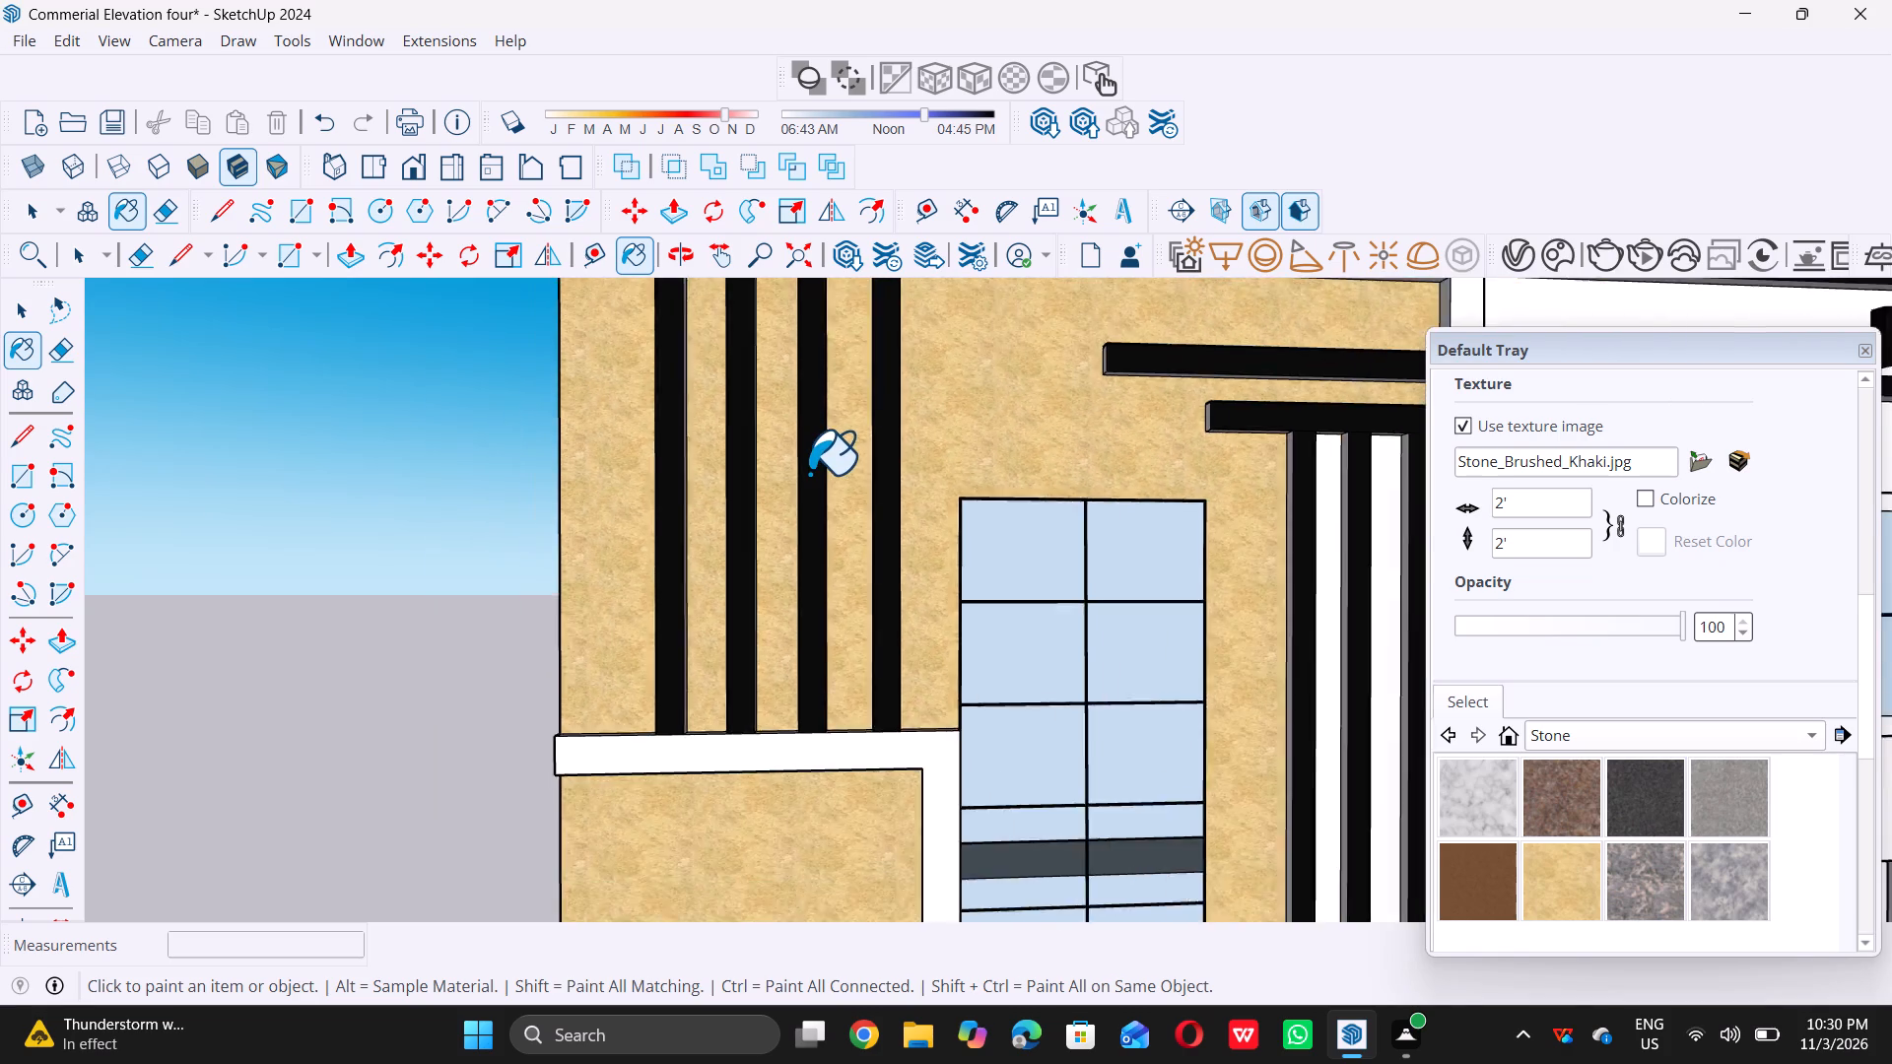
Paint the wall strips between the lower vertical fins, below the projecting box, with the brushed khaki stone.
{"action": "scroll", "coordinate": [809, 473], "scroll_direction": "down", "scroll_amount": 13}
{"action": "scroll", "coordinate": [789, 776], "scroll_direction": "up", "scroll_amount": 3}
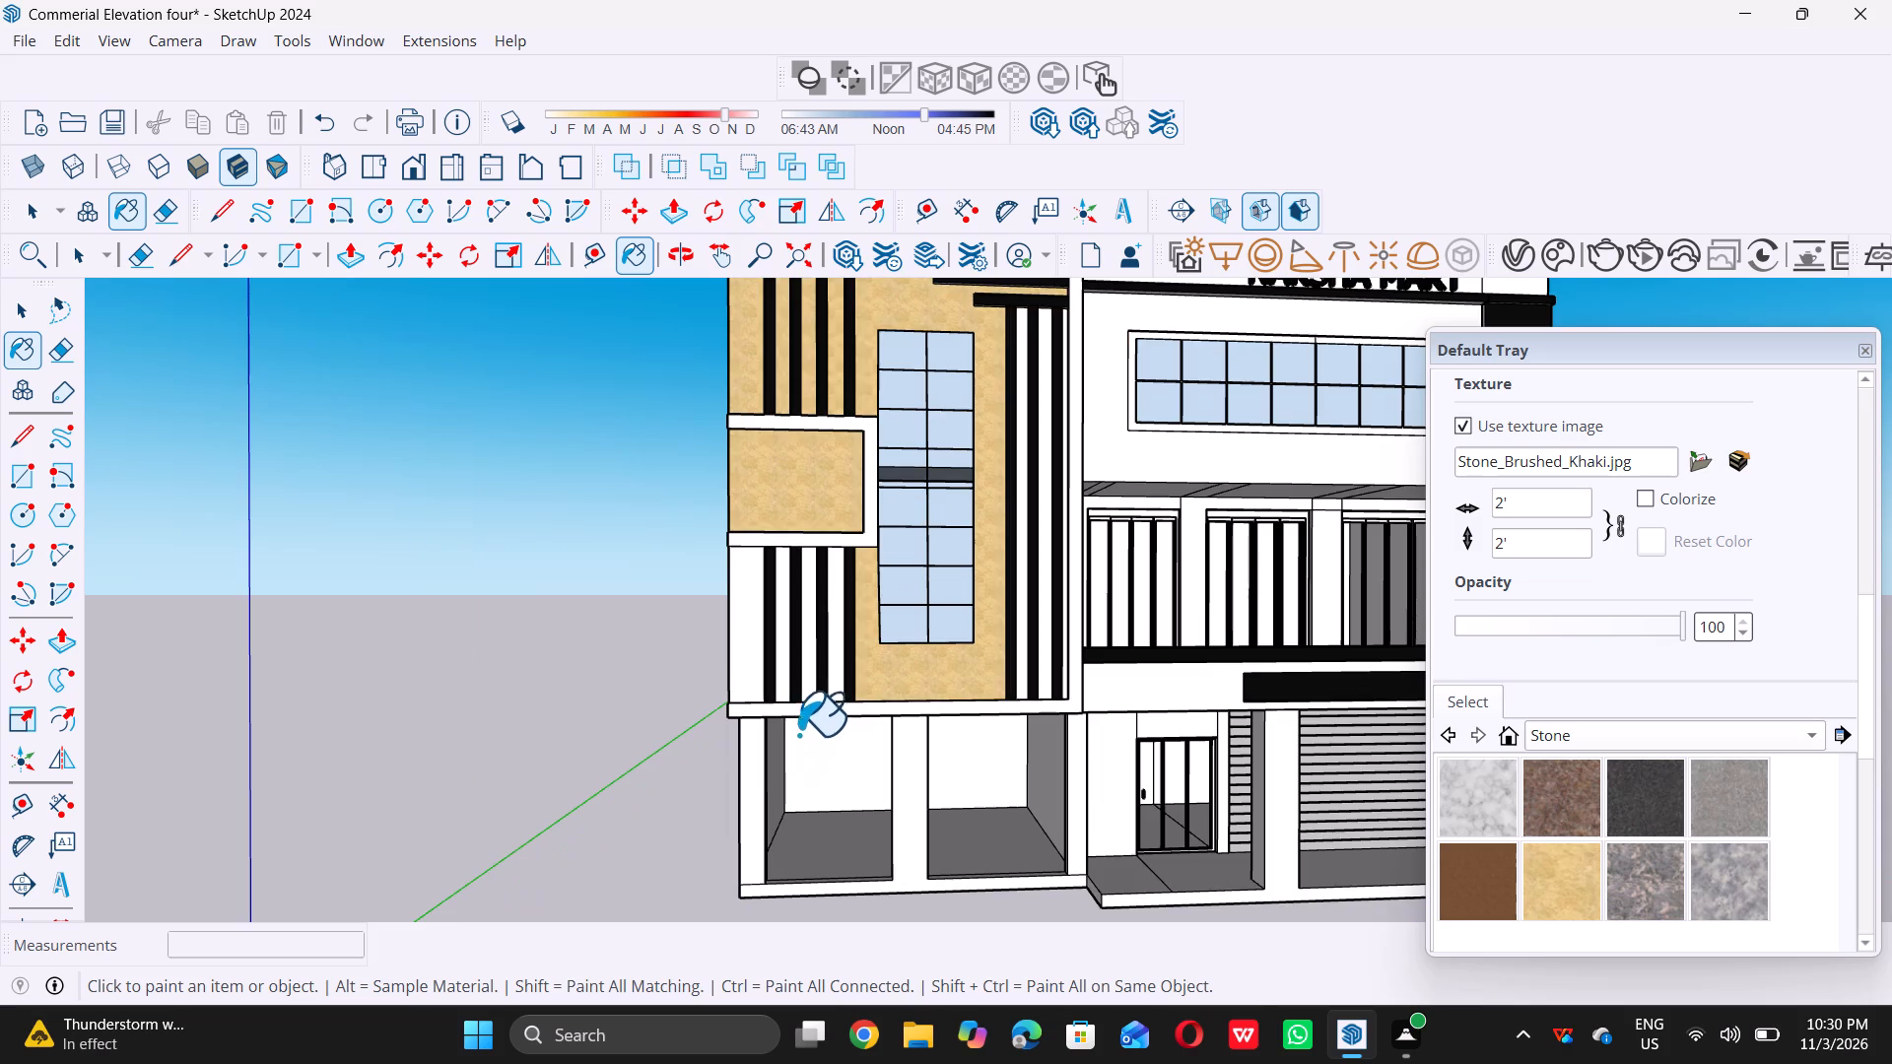
{"action": "scroll", "coordinate": [795, 609], "scroll_direction": "up", "scroll_amount": 13}
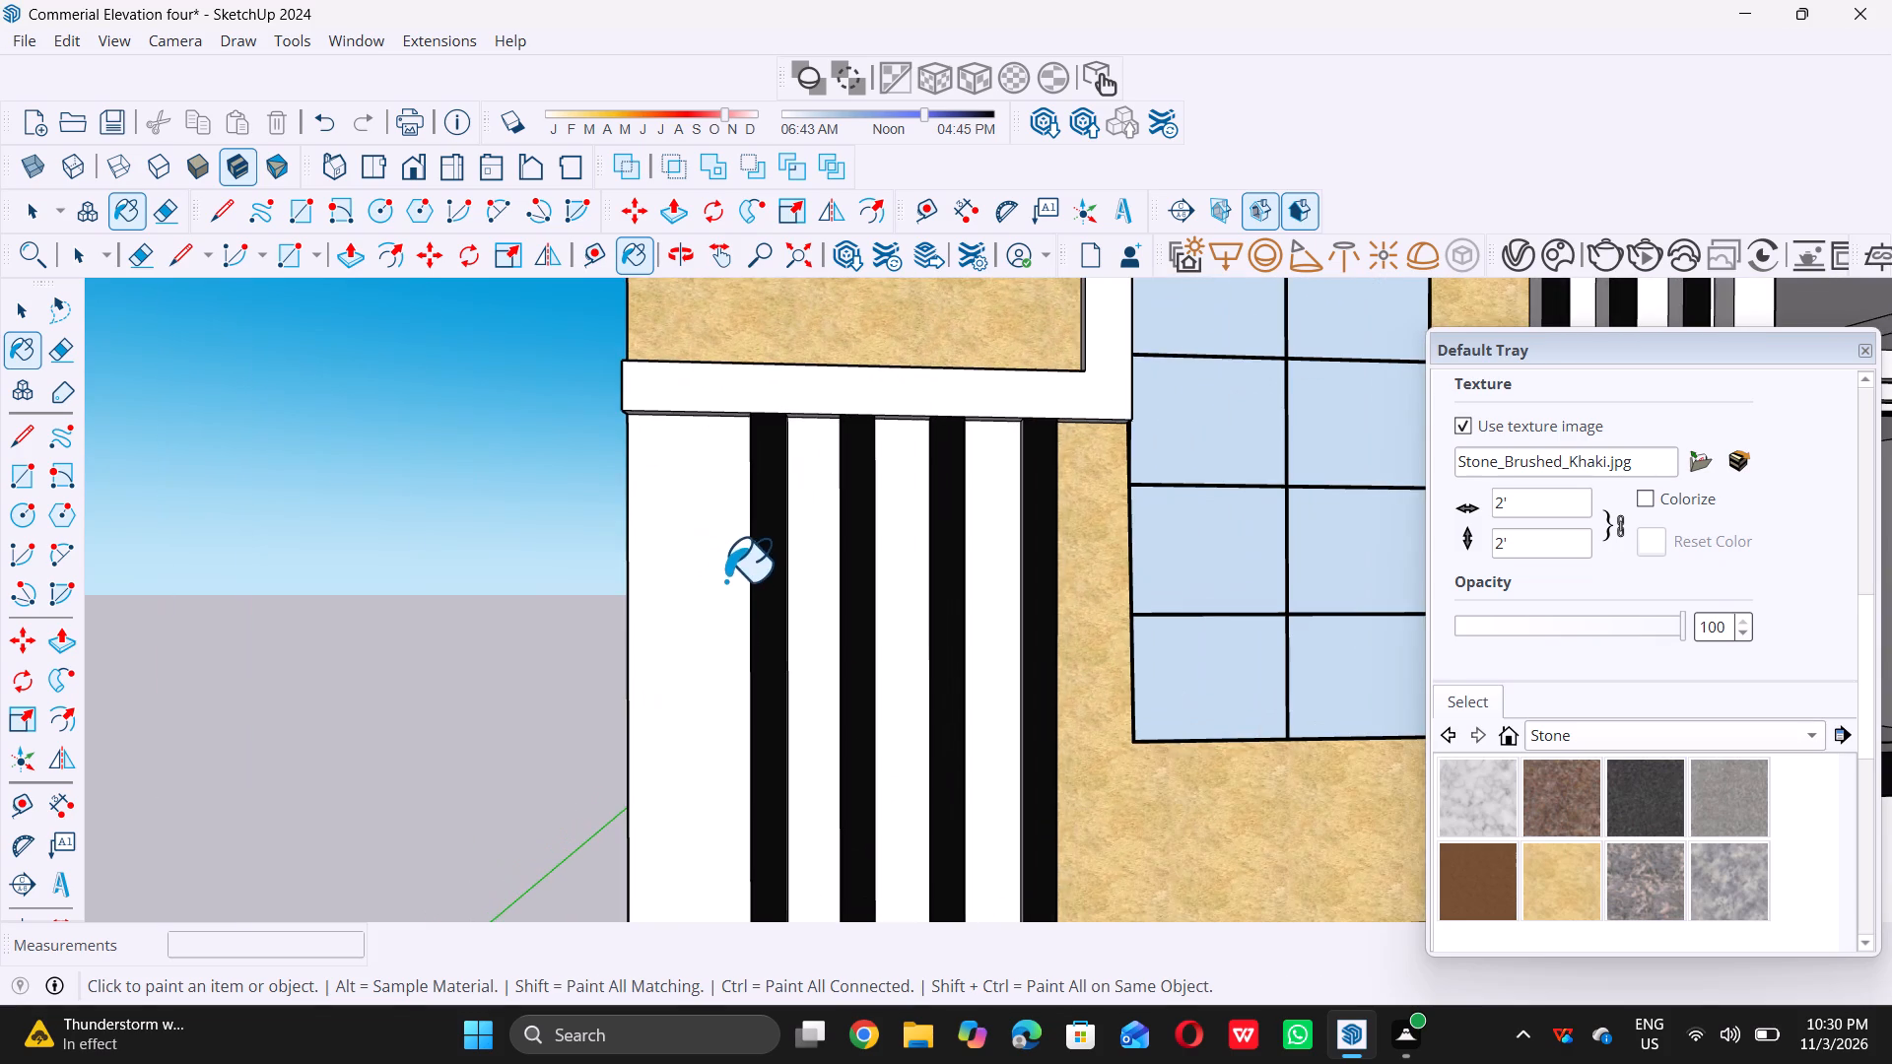
{"action": "double_click", "coordinate": [725, 580]}
{"action": "double_click", "coordinate": [823, 569]}
{"action": "left_click", "coordinate": [903, 586]}
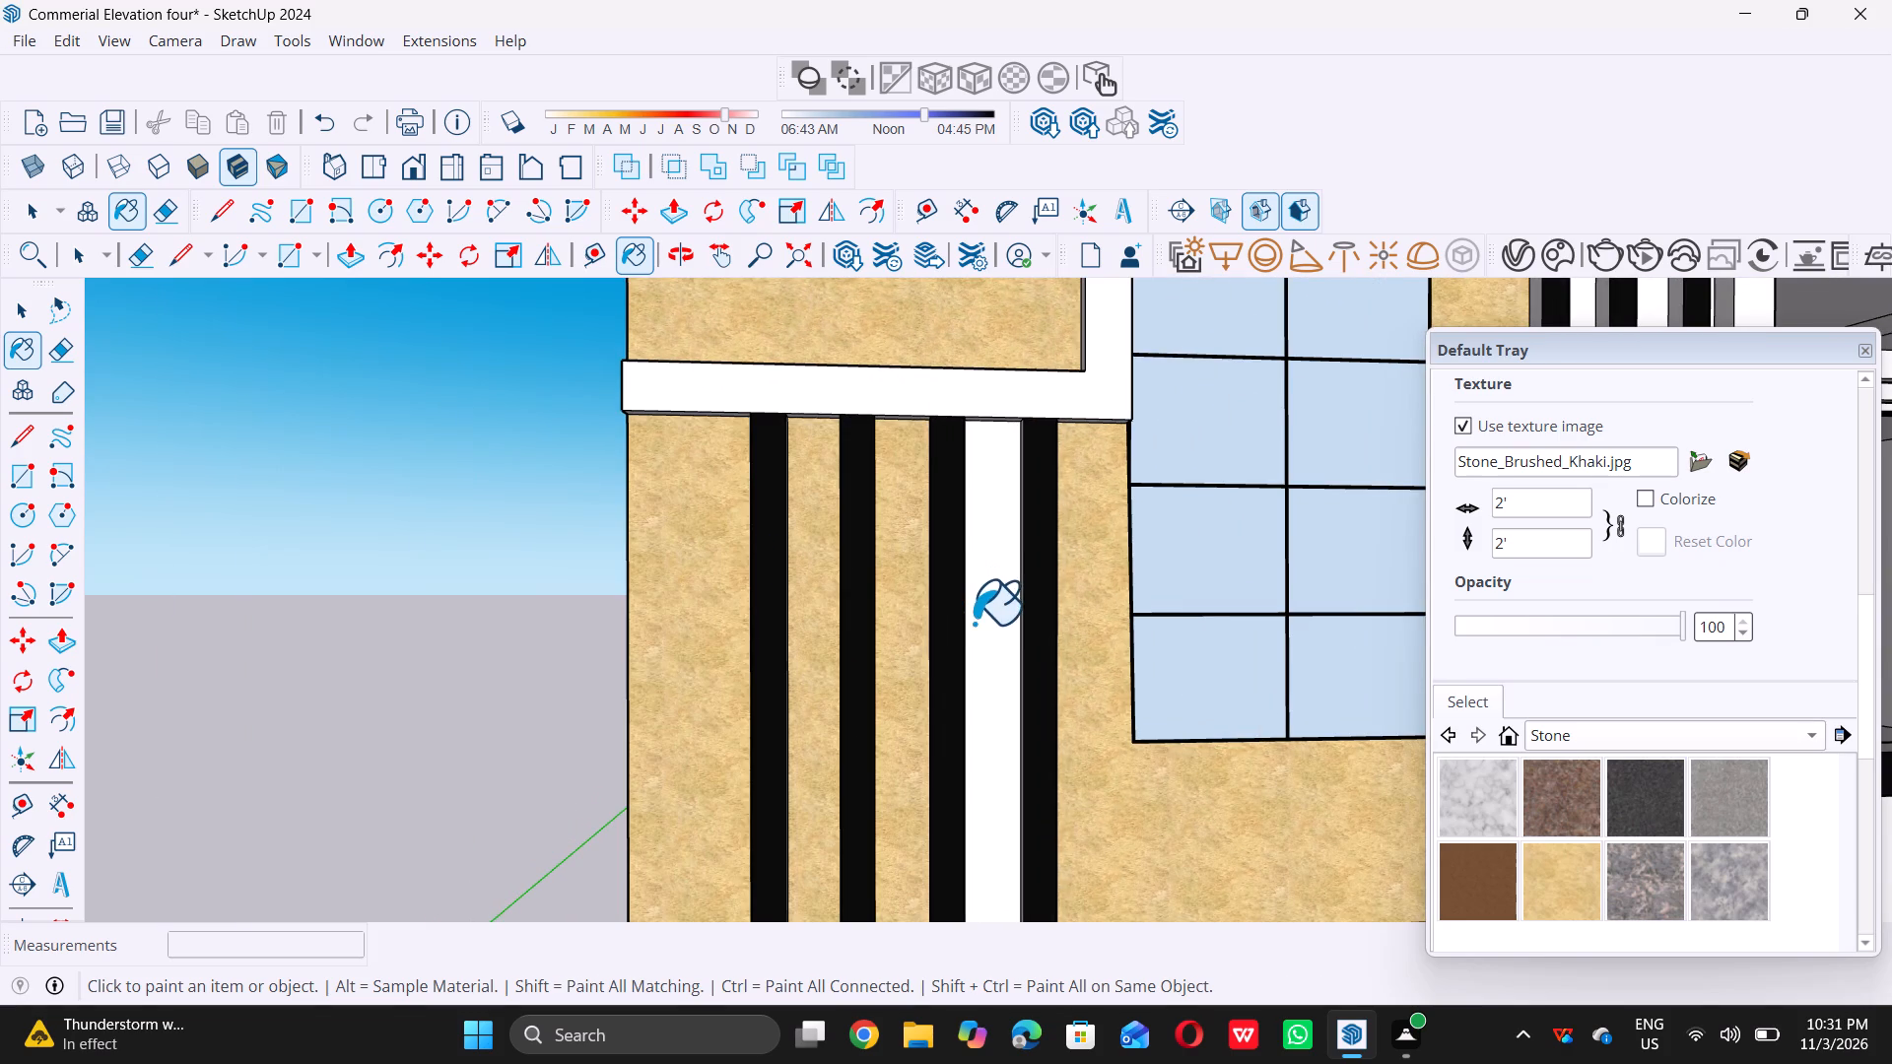
{"action": "left_click", "coordinate": [997, 624]}
{"action": "scroll", "coordinate": [707, 600], "scroll_direction": "down", "scroll_amount": 12}
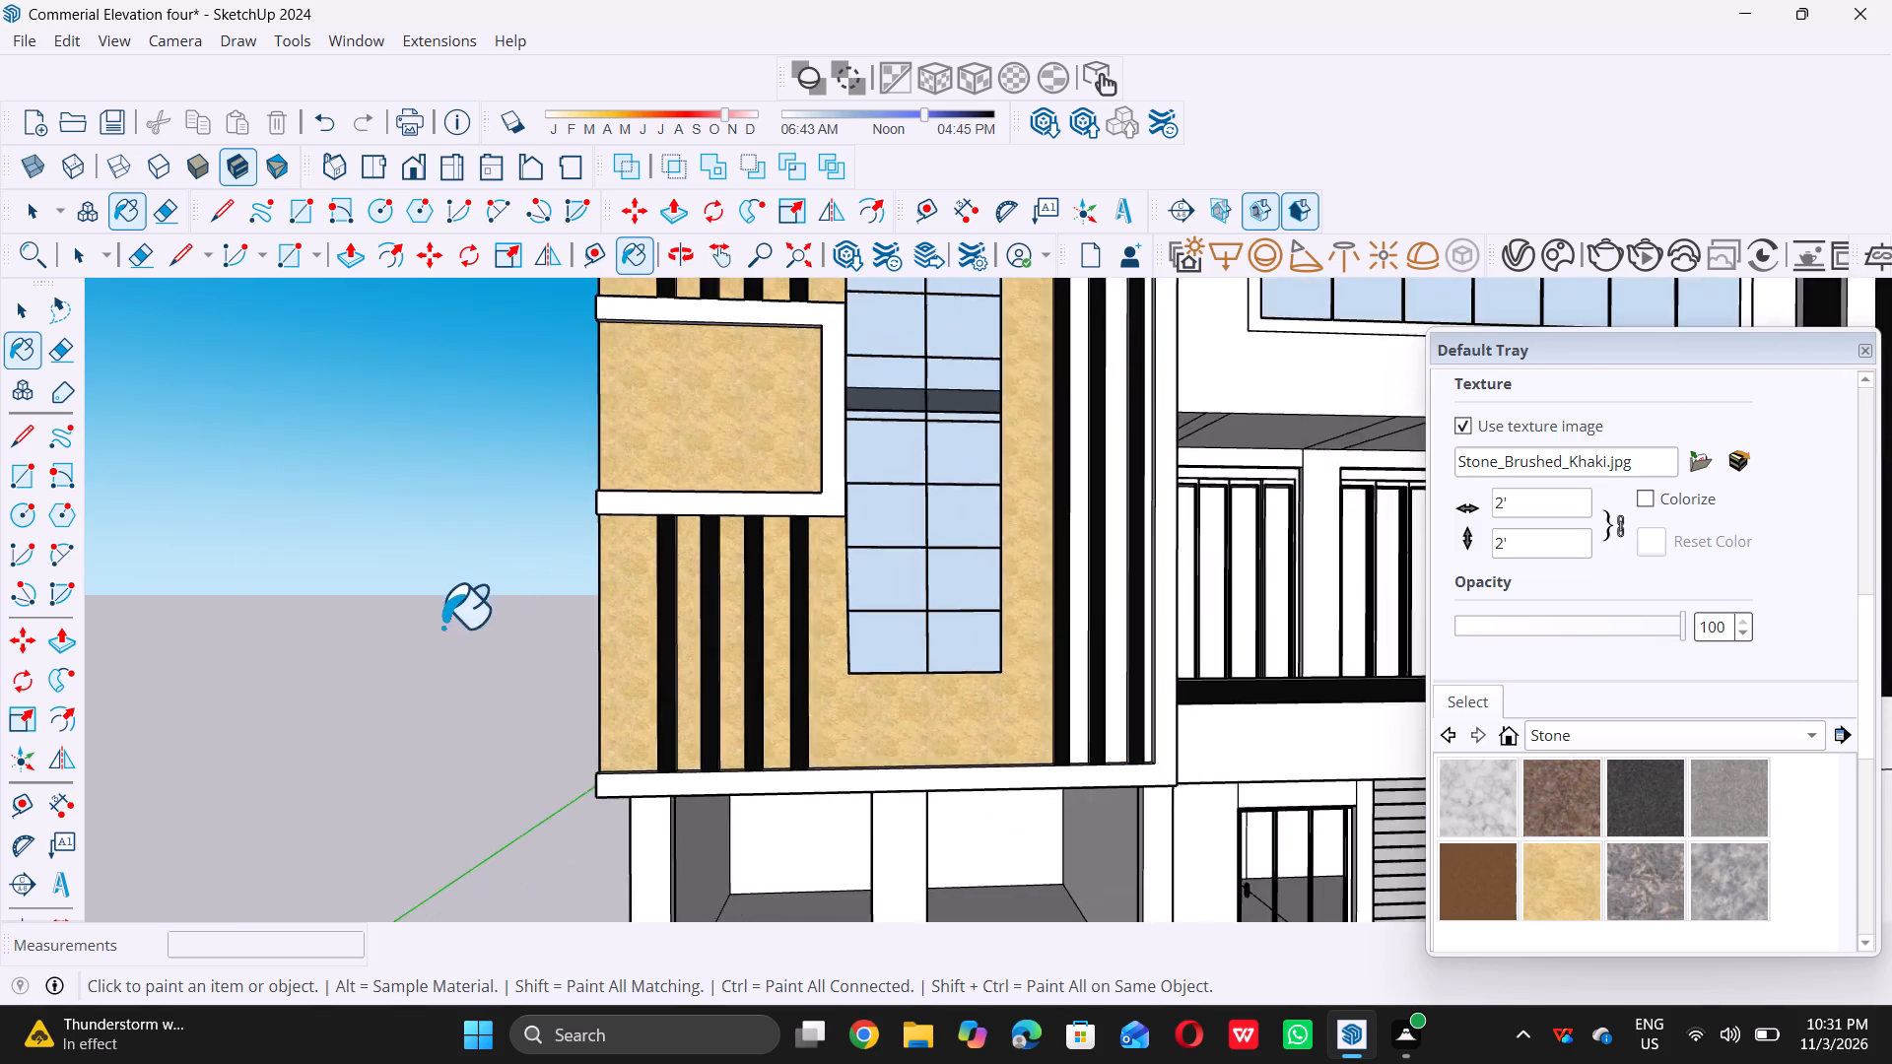
Paint the wall strips between the tall vertical fins beside the tall window with the brushed khaki stone.
{"action": "scroll", "coordinate": [442, 627], "scroll_direction": "down", "scroll_amount": 6}
{"action": "scroll", "coordinate": [810, 427], "scroll_direction": "up", "scroll_amount": 5}
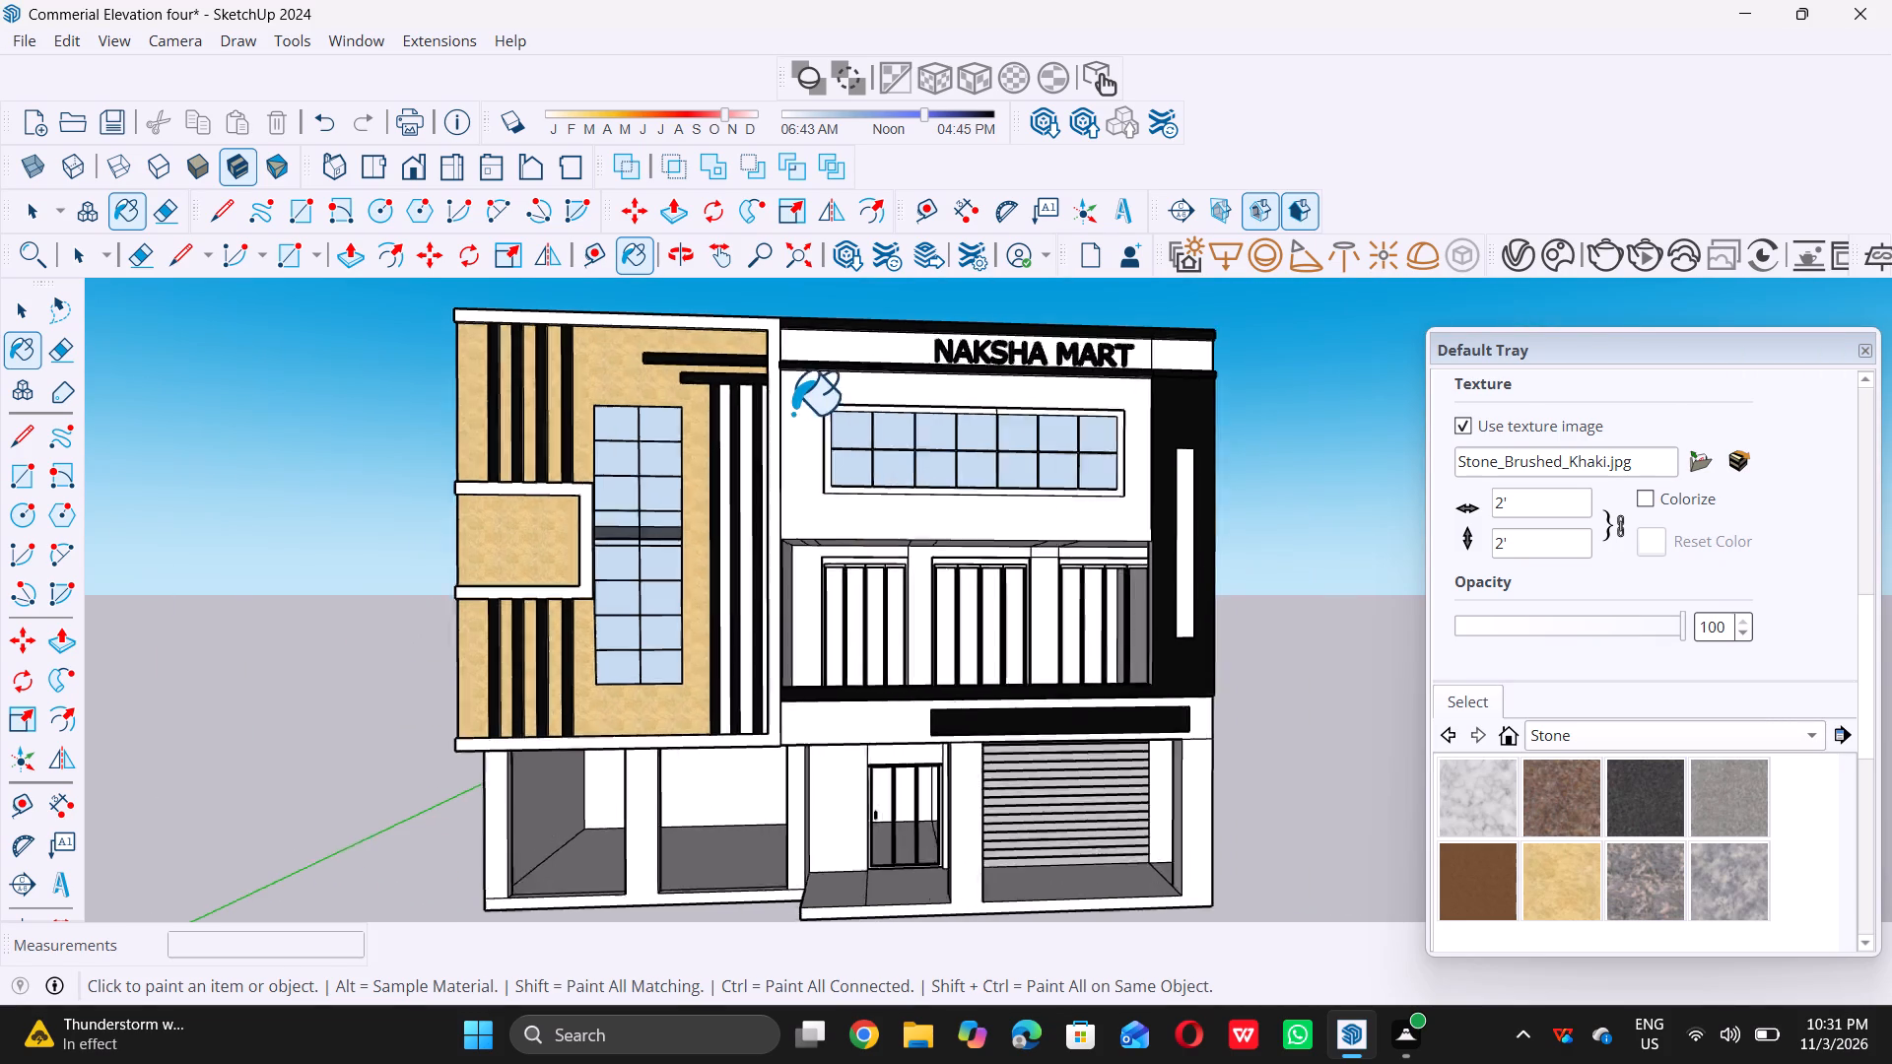
{"action": "scroll", "coordinate": [730, 415], "scroll_direction": "up", "scroll_amount": 9}
{"action": "double_click", "coordinate": [707, 422]}
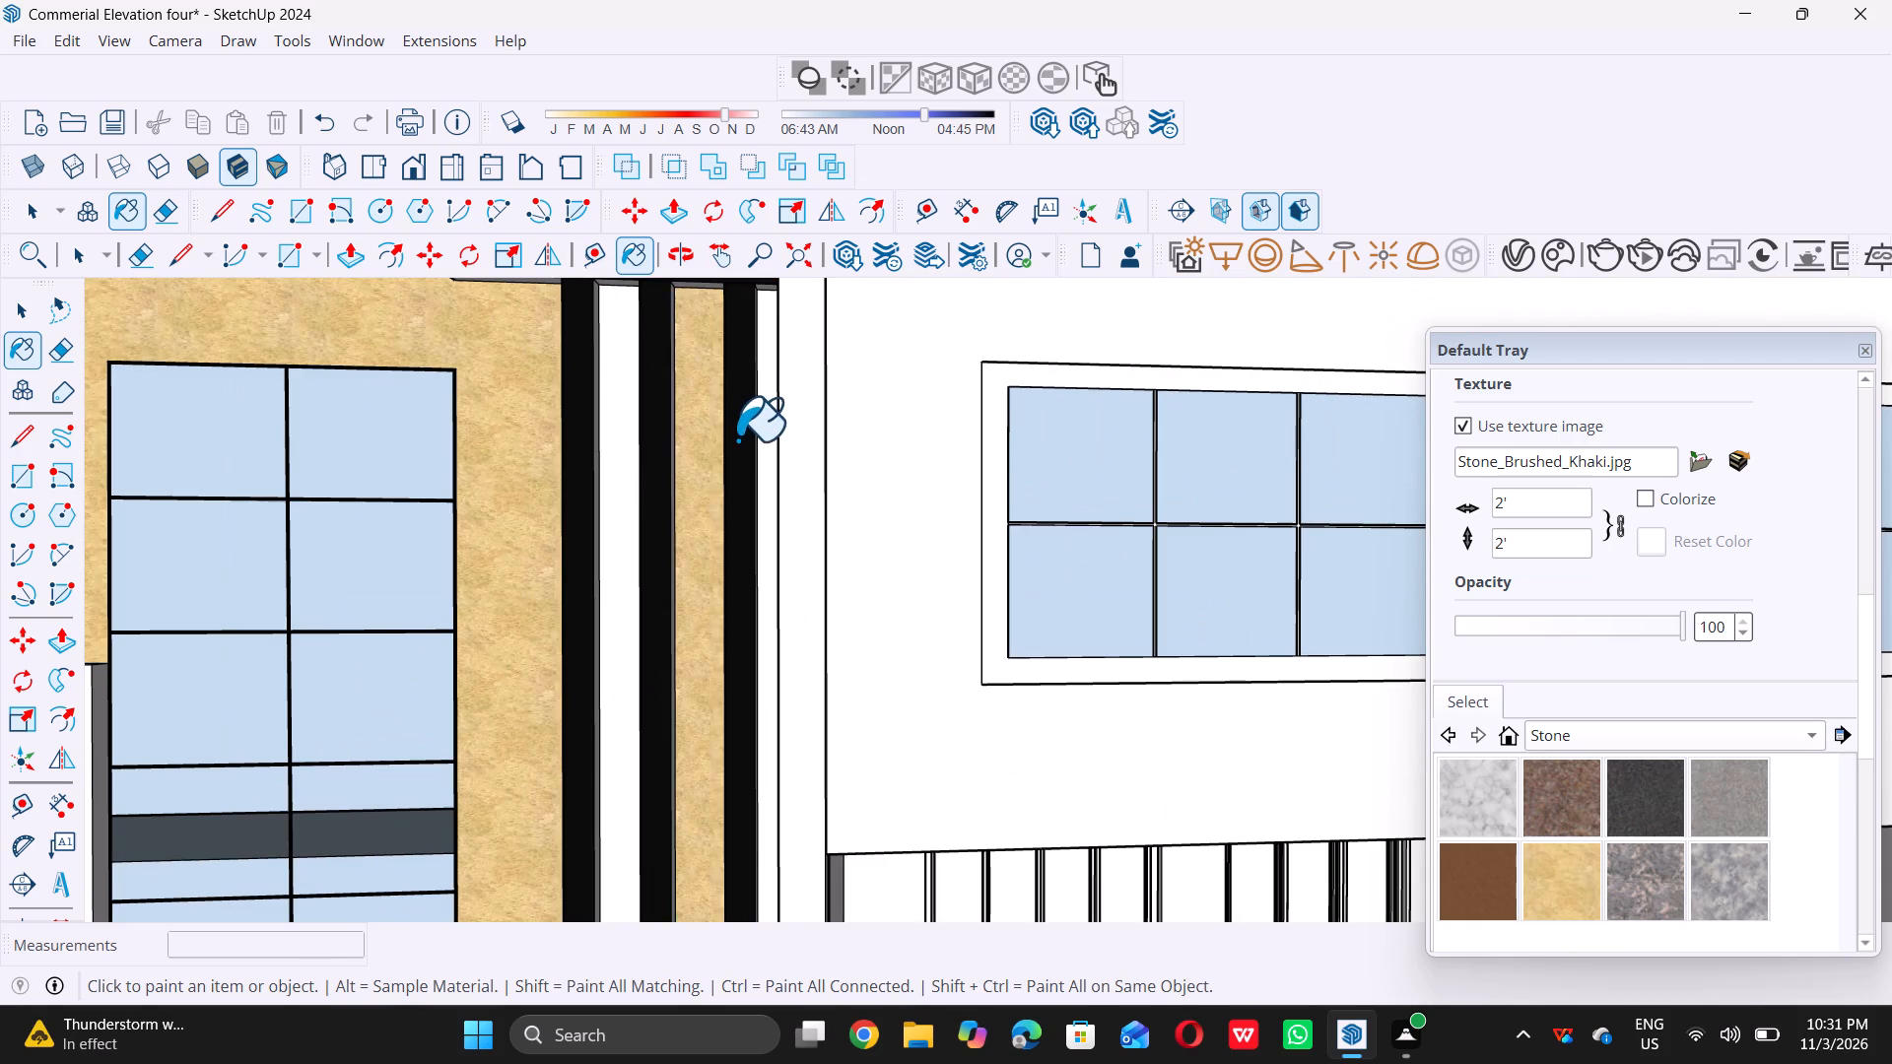
{"action": "scroll", "coordinate": [740, 446], "scroll_direction": "up", "scroll_amount": 5}
{"action": "left_click", "coordinate": [784, 465]}
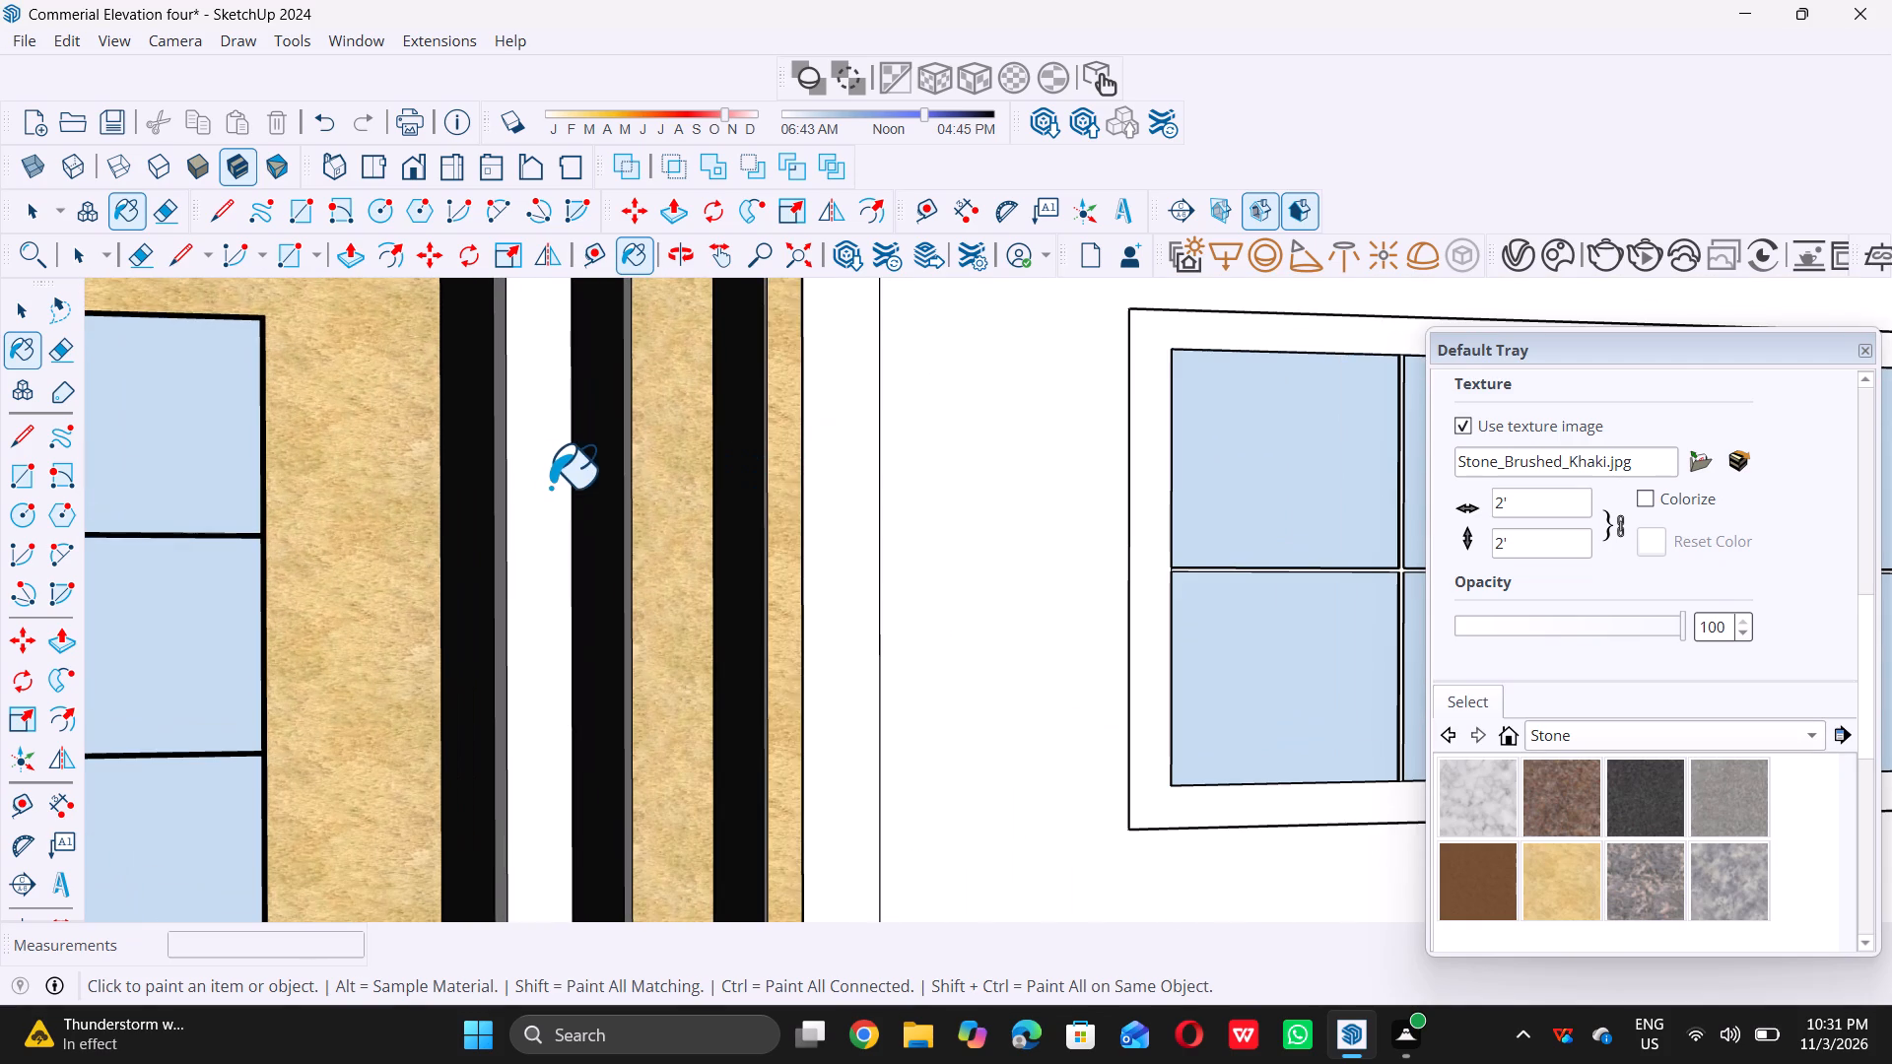
{"action": "triple_click", "coordinate": [551, 485]}
{"action": "scroll", "coordinate": [604, 457], "scroll_direction": "down", "scroll_amount": 18}
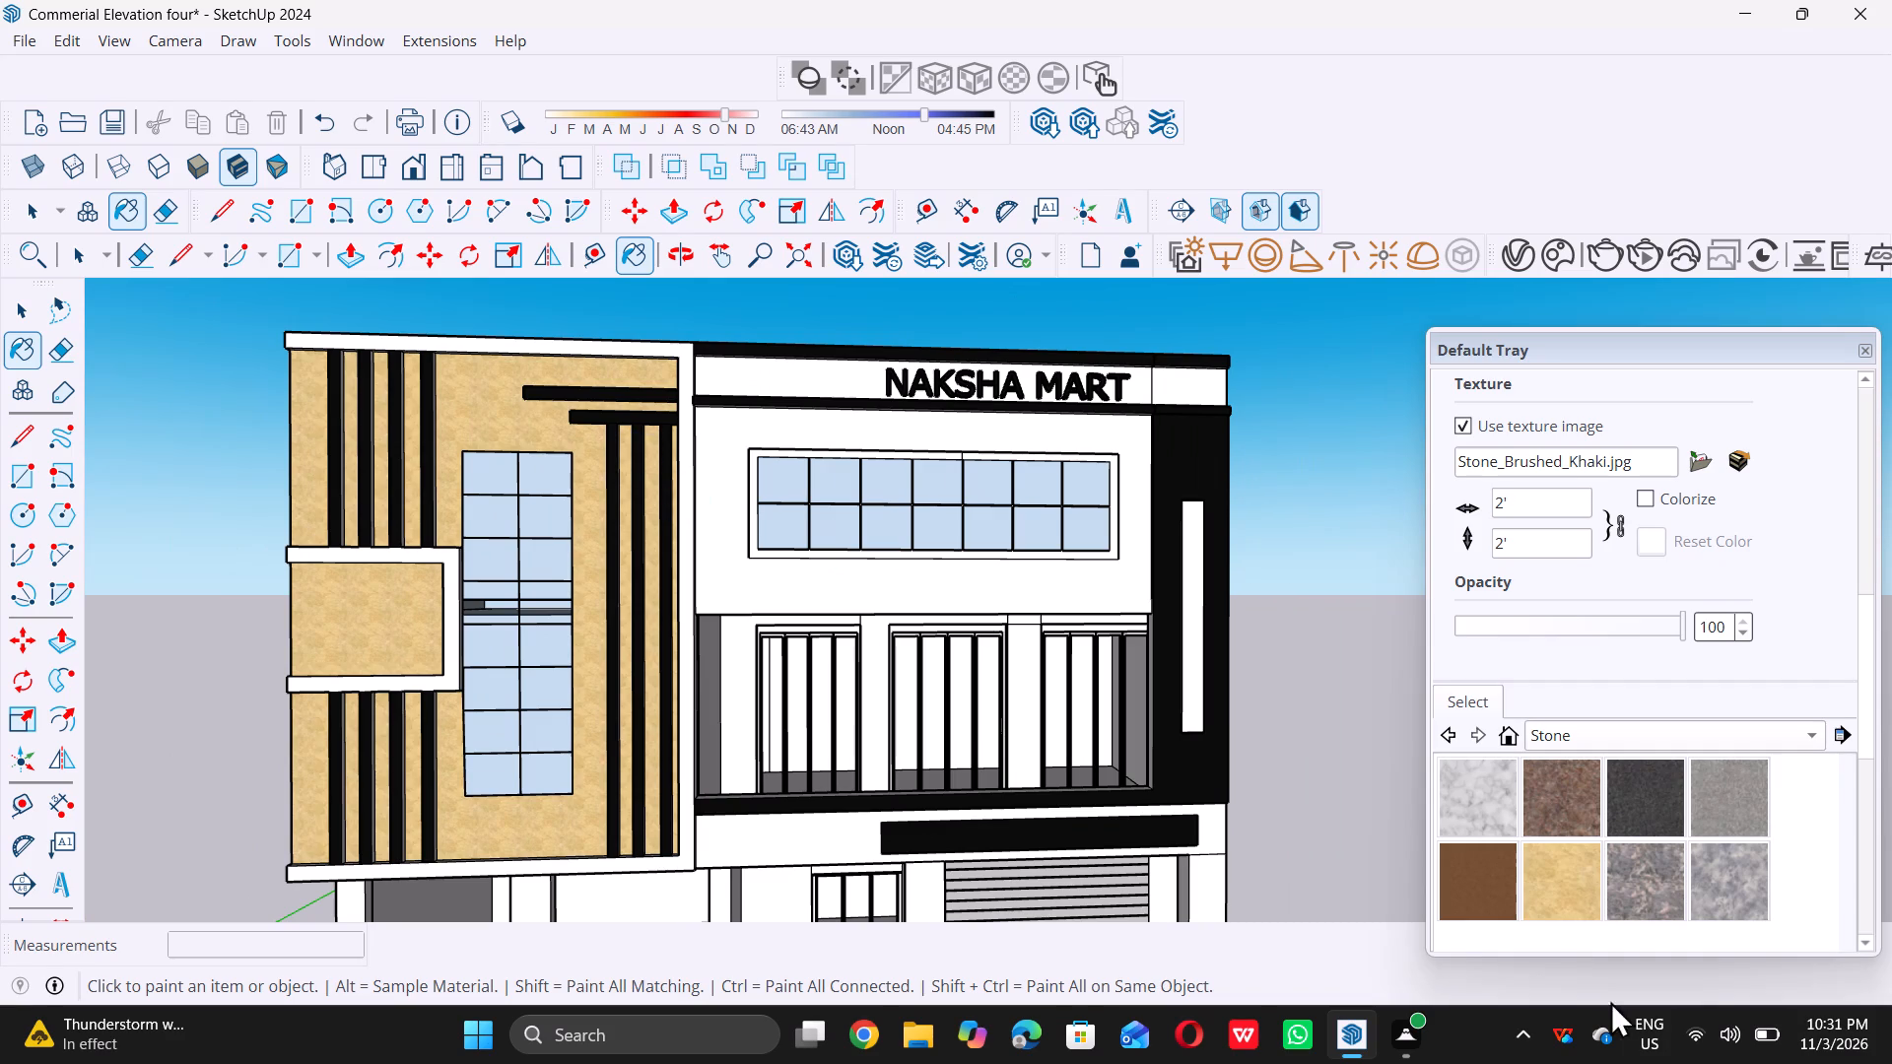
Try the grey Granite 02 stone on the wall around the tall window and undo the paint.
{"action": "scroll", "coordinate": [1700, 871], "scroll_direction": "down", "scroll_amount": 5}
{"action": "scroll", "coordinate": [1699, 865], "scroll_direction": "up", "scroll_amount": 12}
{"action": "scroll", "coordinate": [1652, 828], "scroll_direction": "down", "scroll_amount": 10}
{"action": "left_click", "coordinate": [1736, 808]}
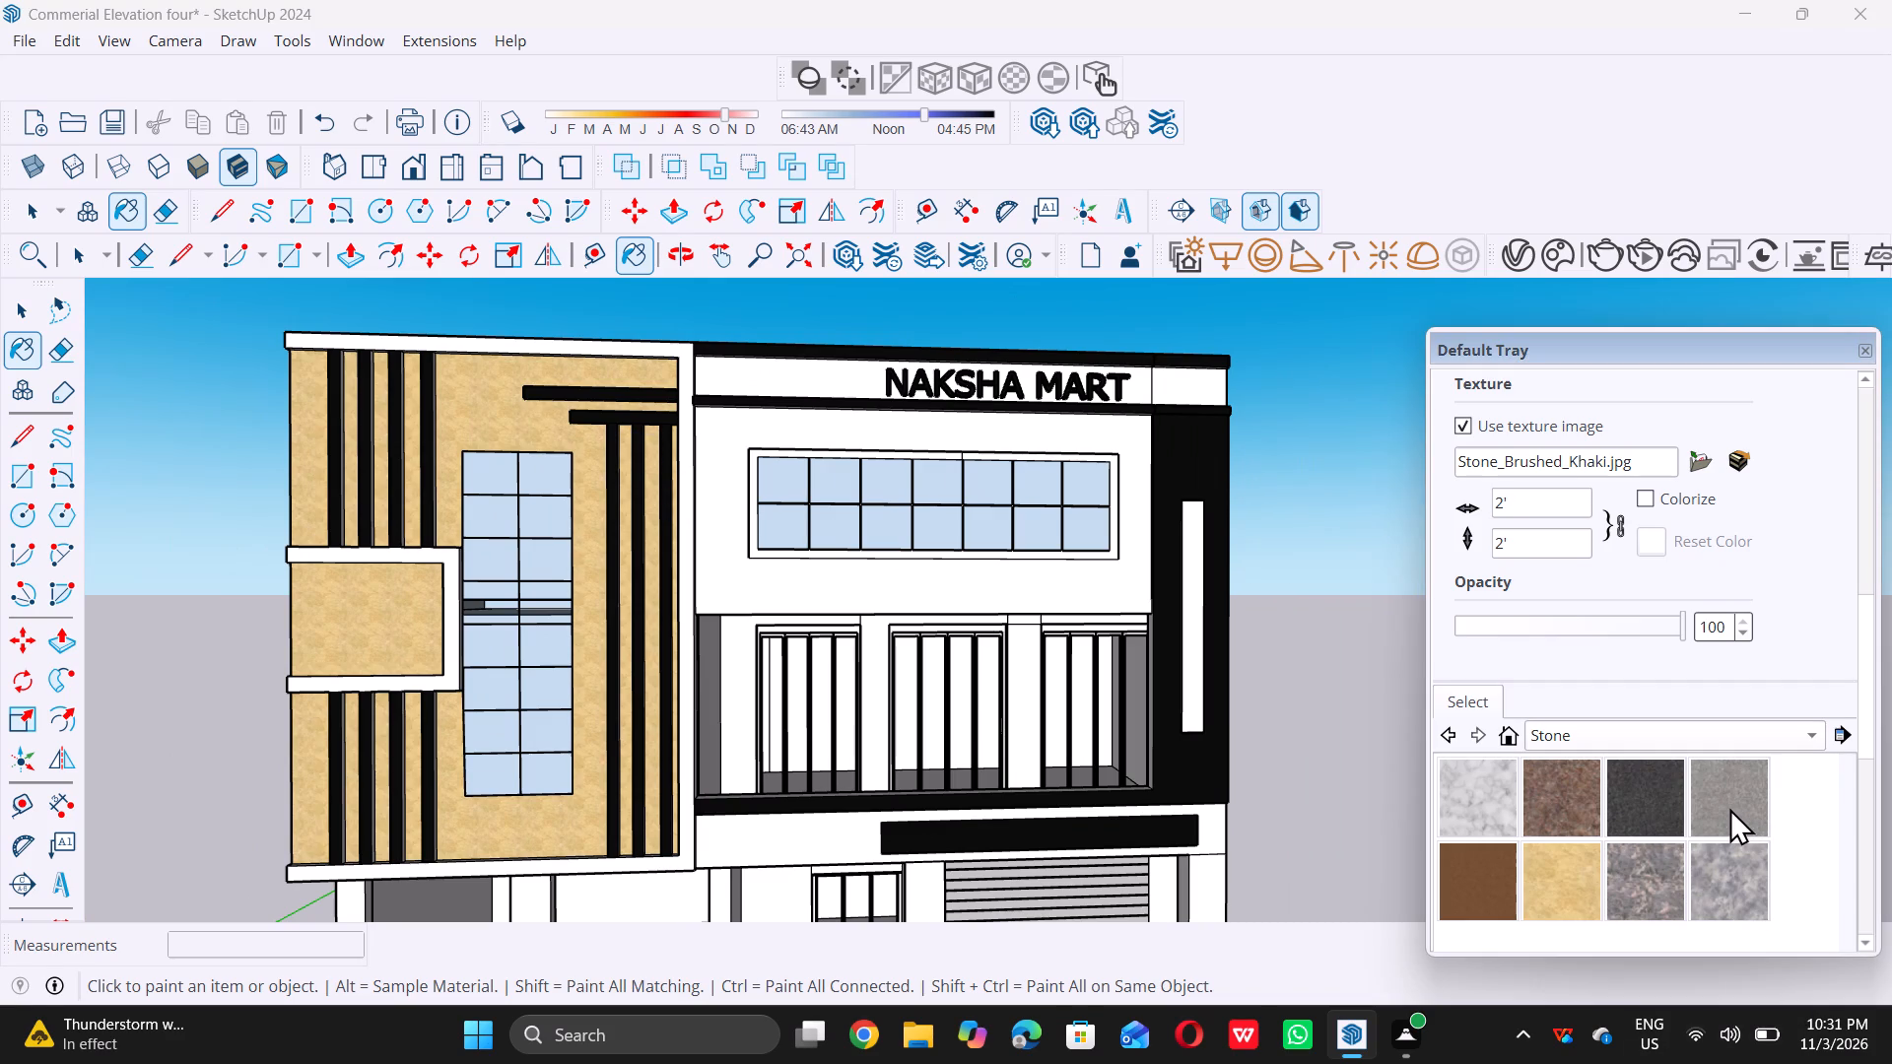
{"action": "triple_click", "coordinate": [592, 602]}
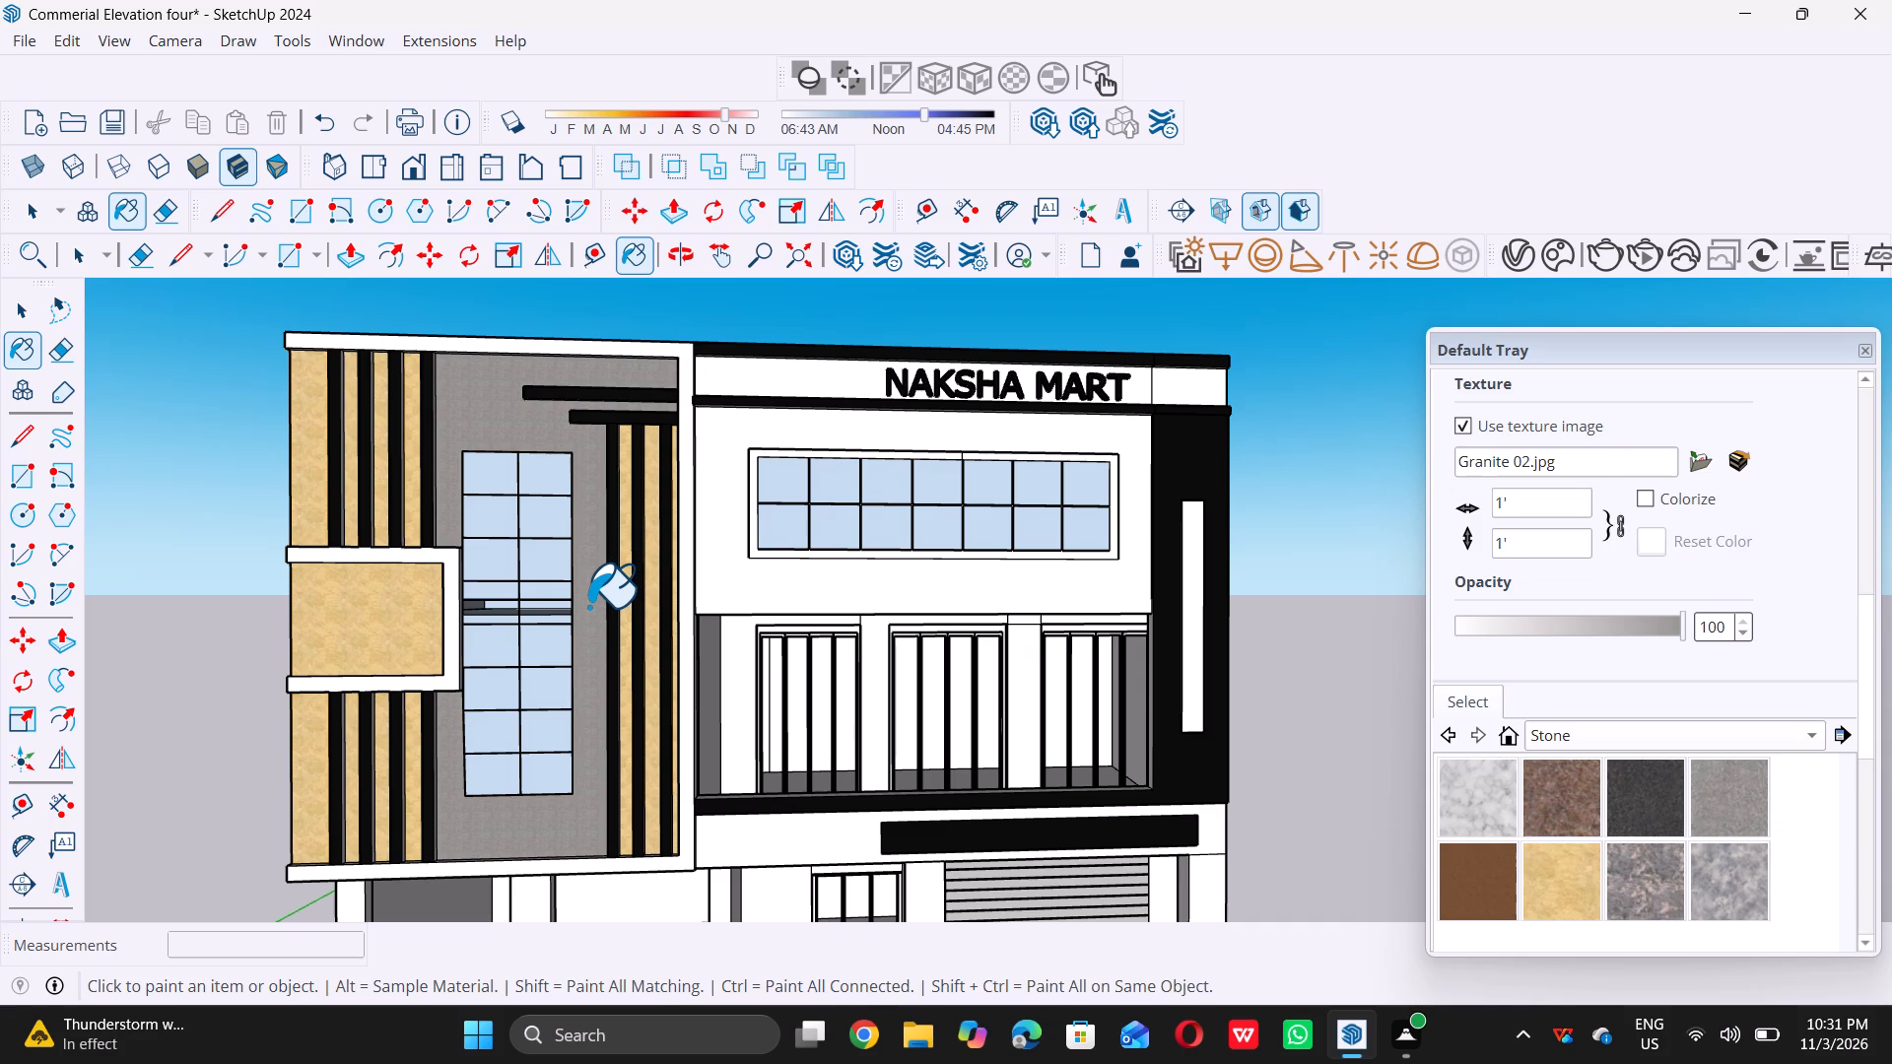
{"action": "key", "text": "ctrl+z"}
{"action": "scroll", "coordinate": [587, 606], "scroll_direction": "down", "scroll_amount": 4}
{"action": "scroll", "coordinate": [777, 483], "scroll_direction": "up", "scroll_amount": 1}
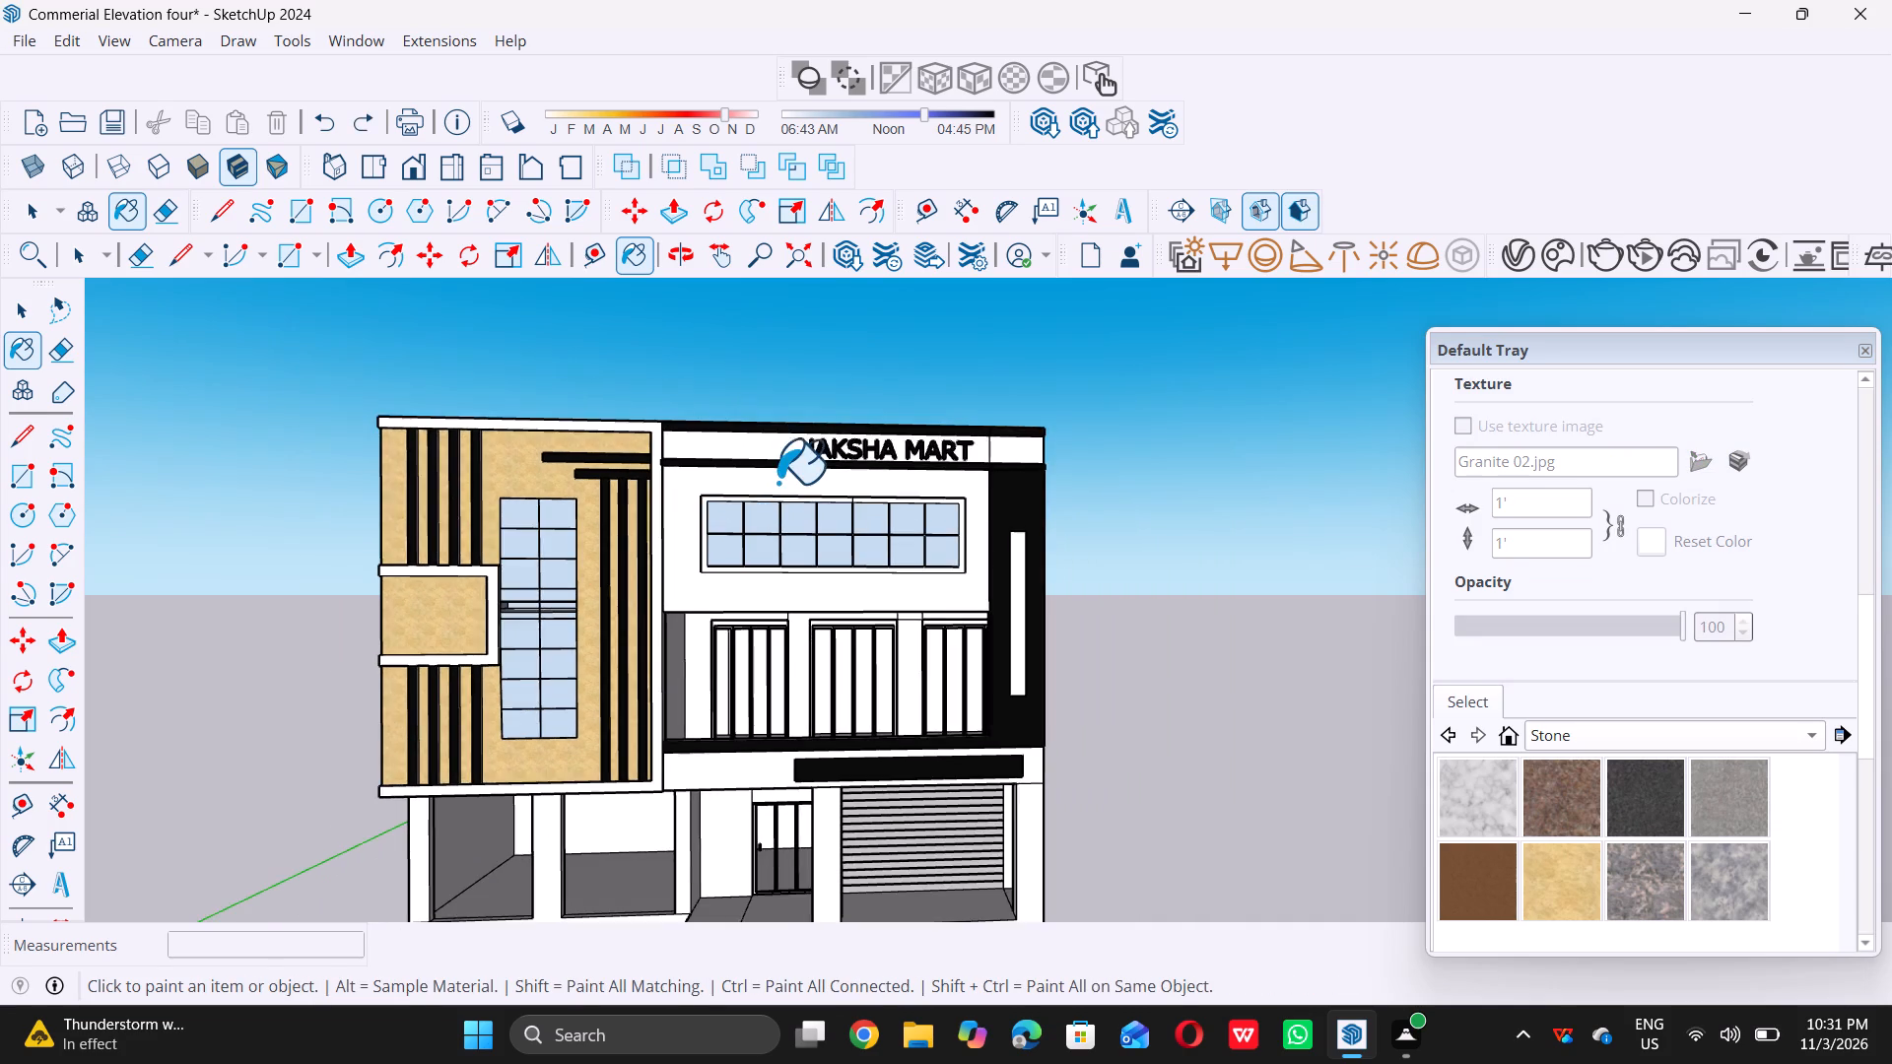
Paint the upper wall around the wide window and the band behind the NAKSHA MART sign with the Carrera Marble stone.
{"action": "scroll", "coordinate": [777, 482], "scroll_direction": "up", "scroll_amount": 3}
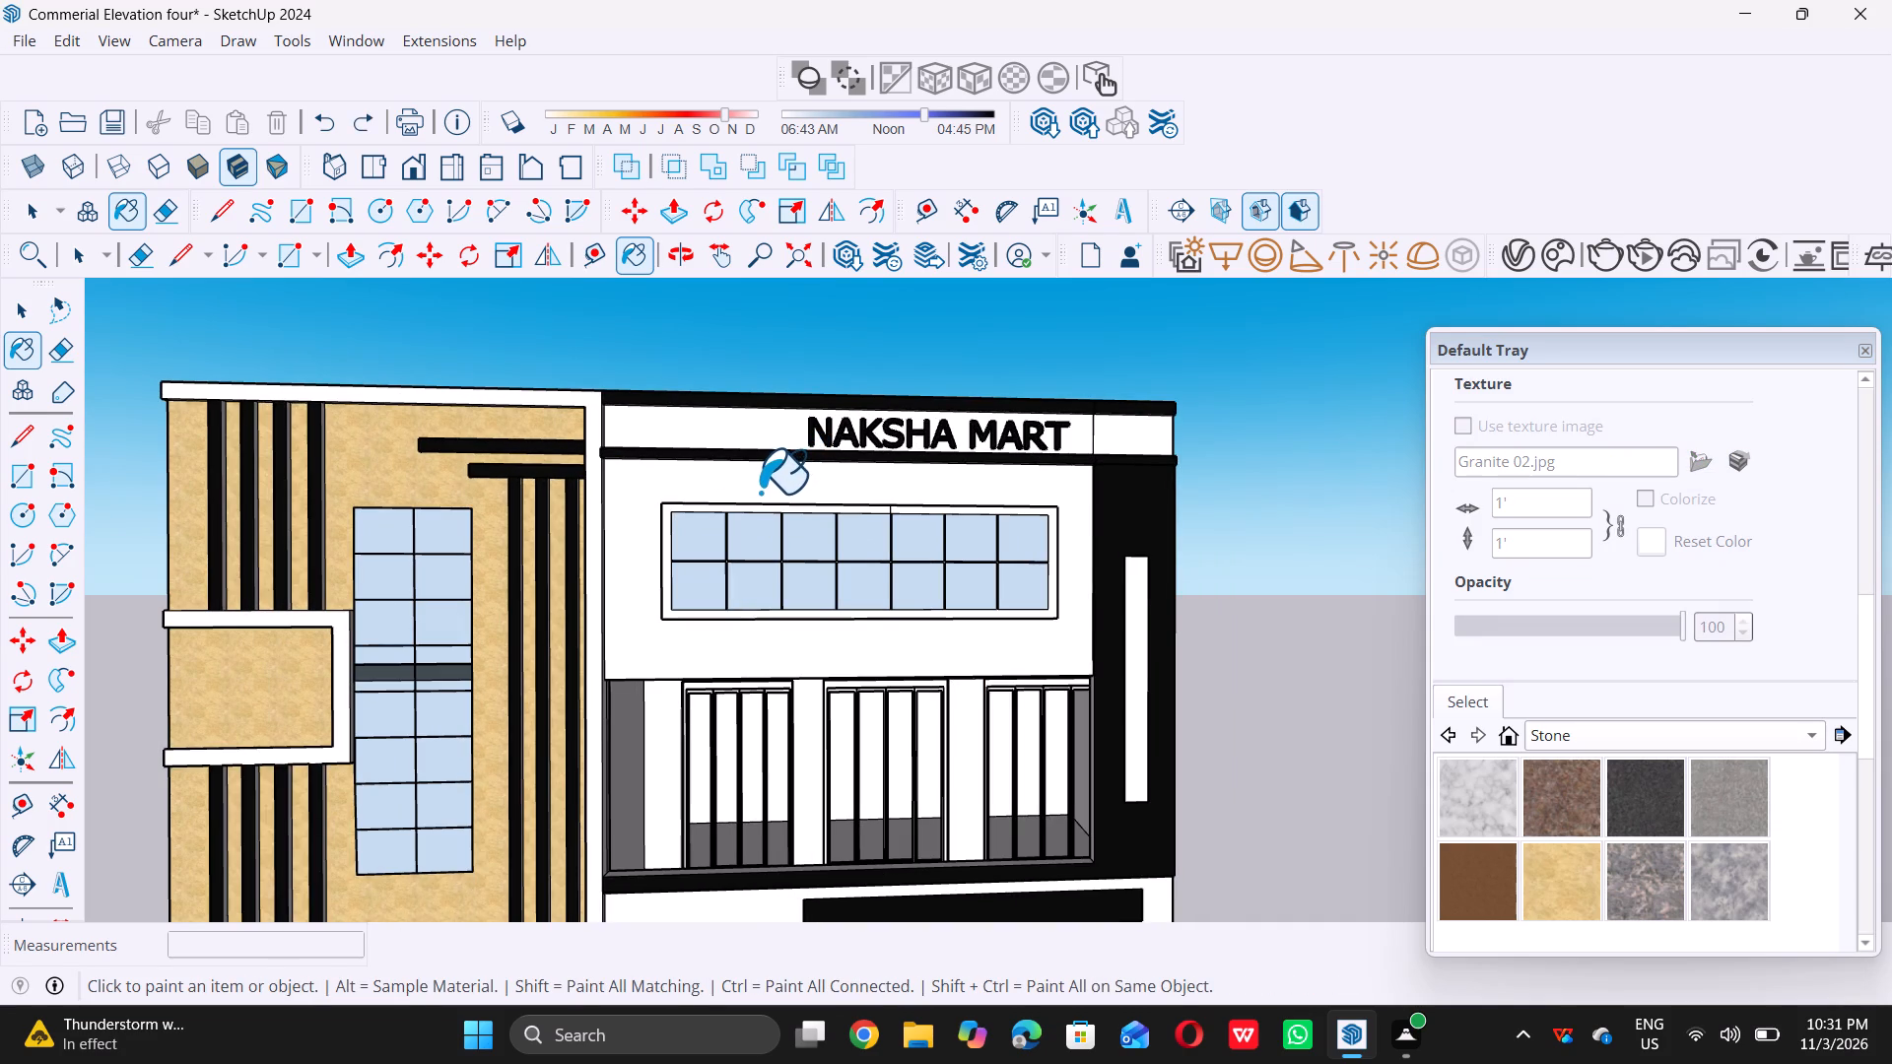
{"action": "key", "text": "space"}
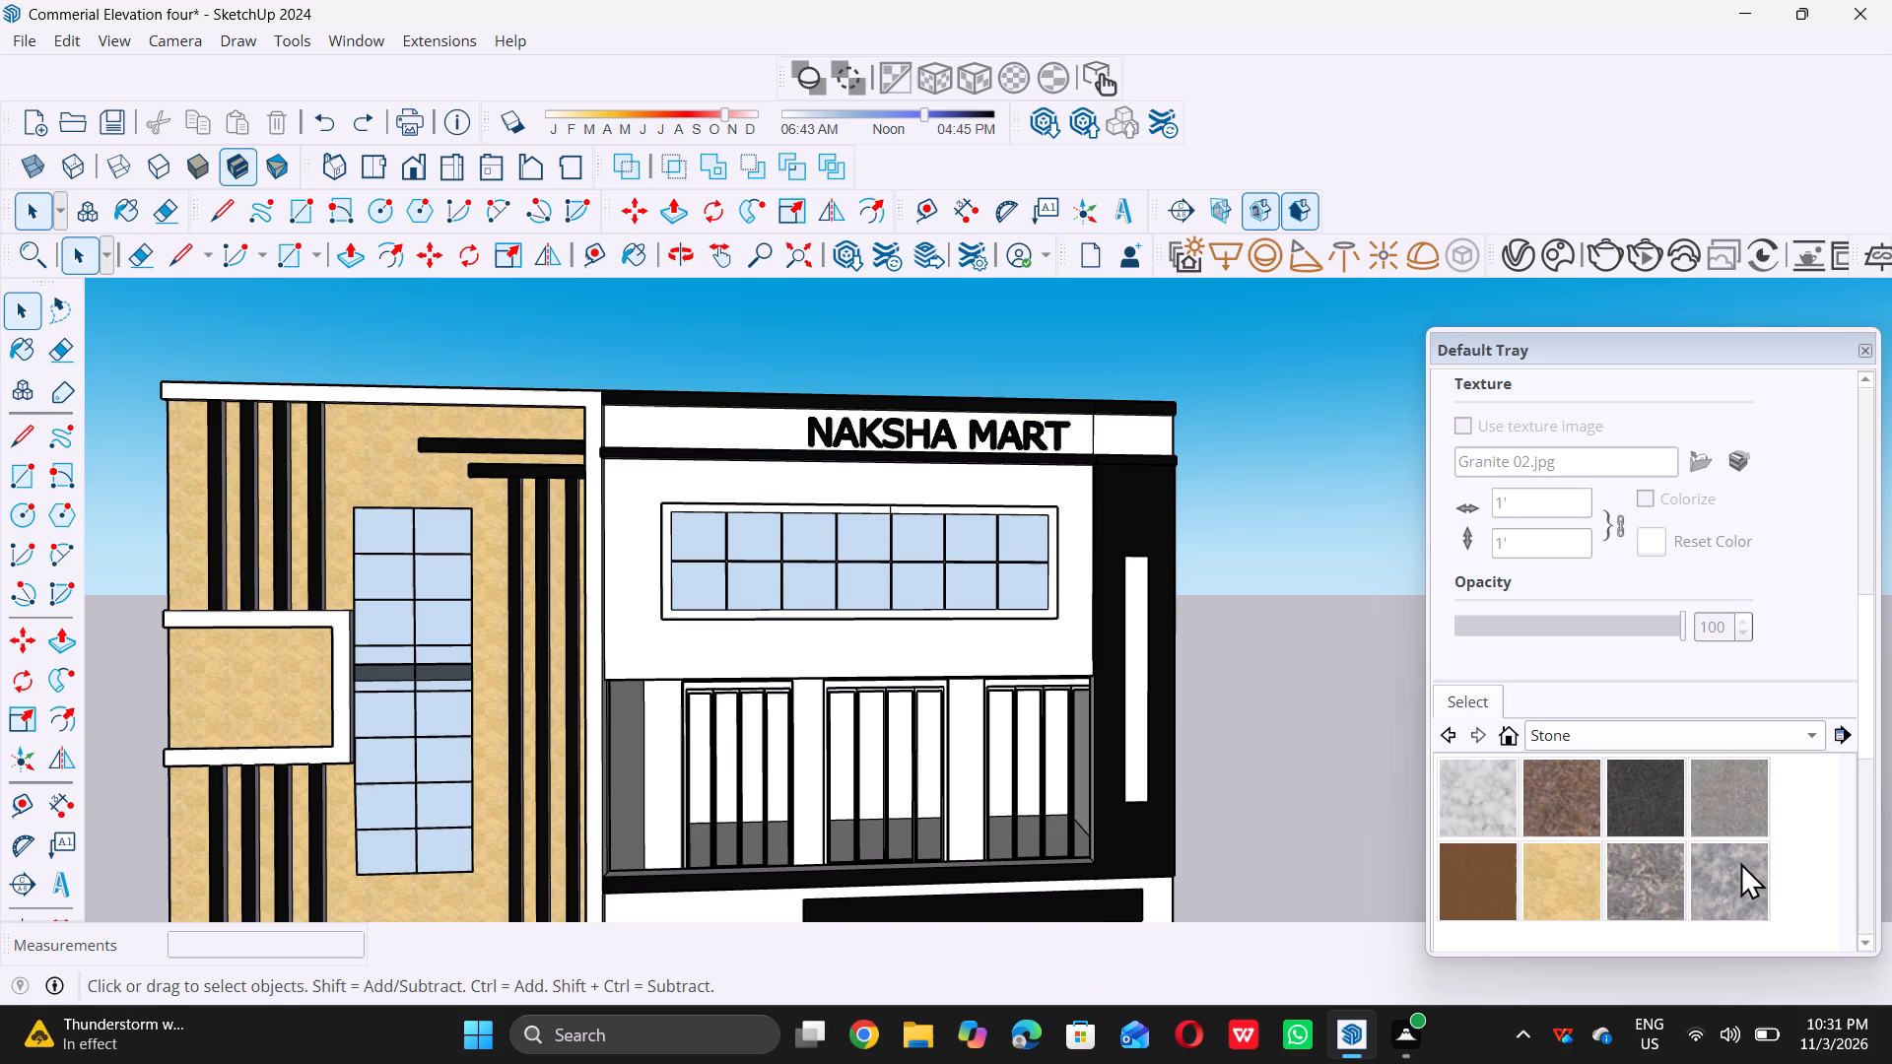
{"action": "double_click", "coordinate": [1489, 801]}
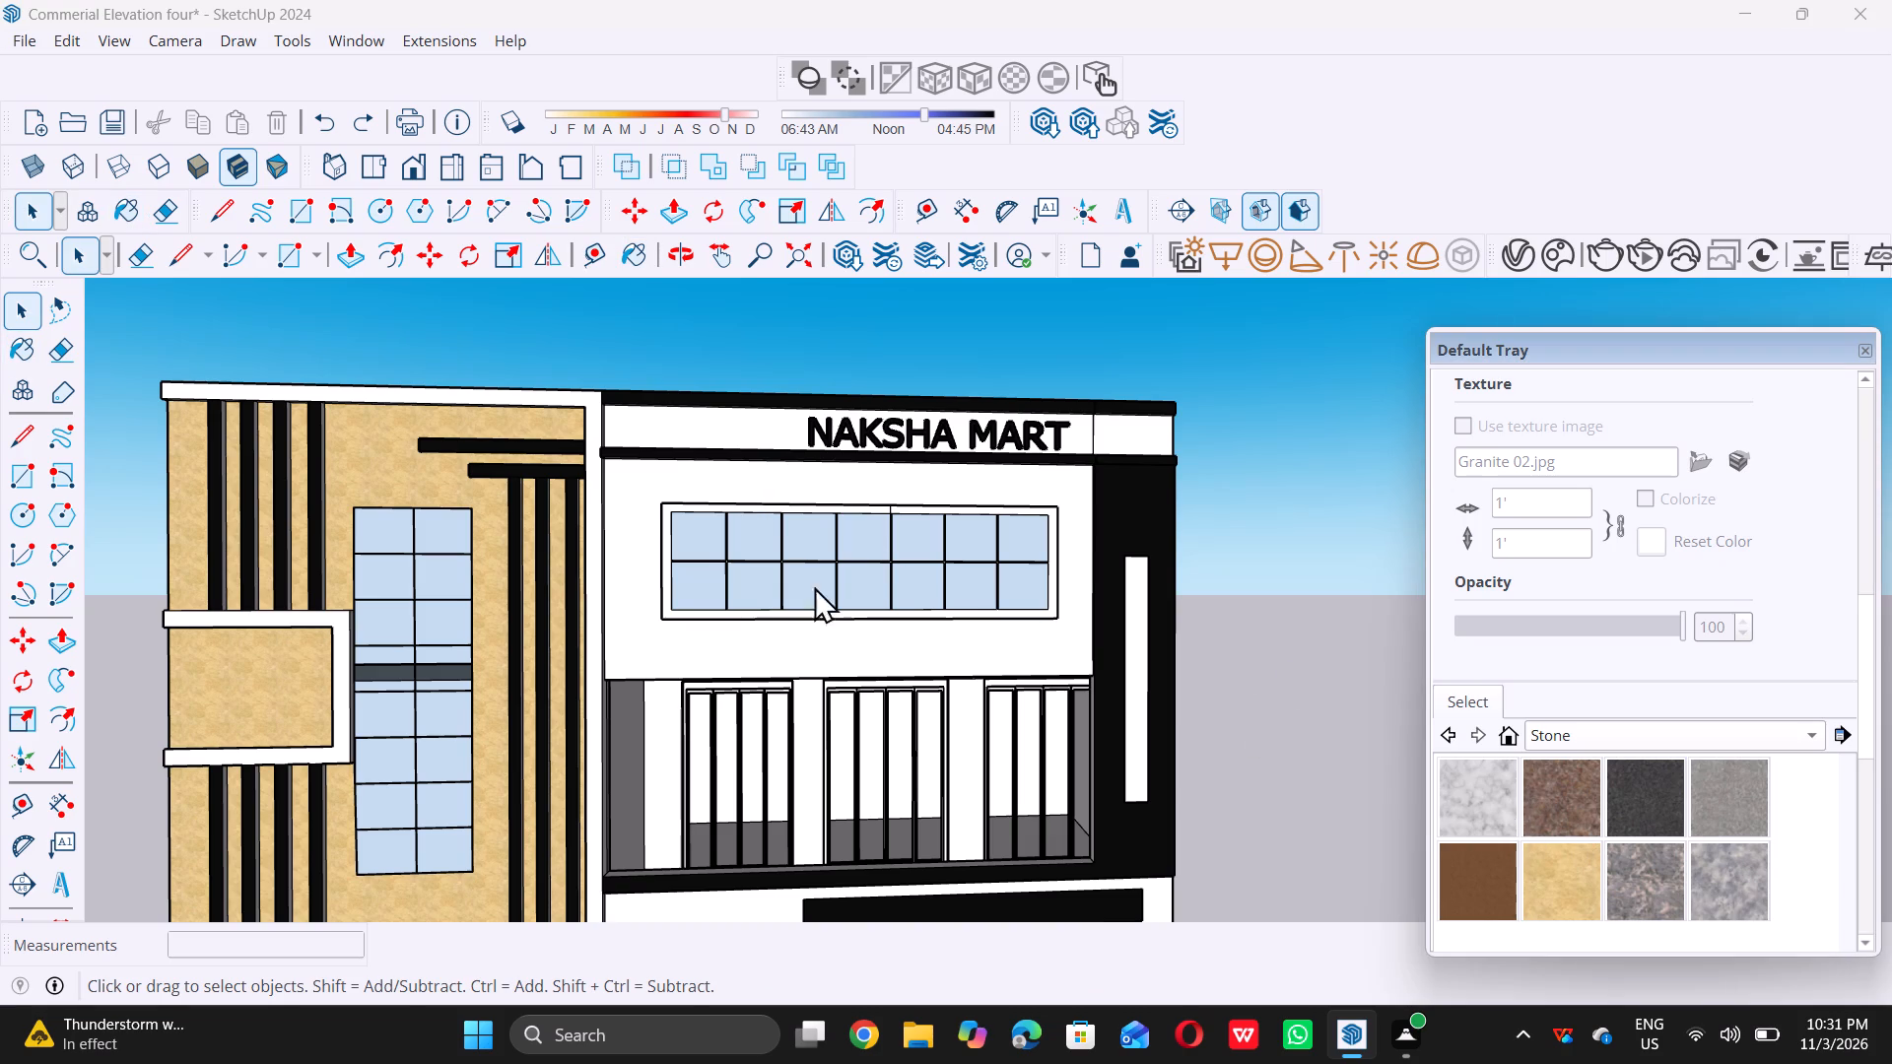
{"action": "double_click", "coordinate": [636, 501]}
{"action": "double_click", "coordinate": [636, 501]}
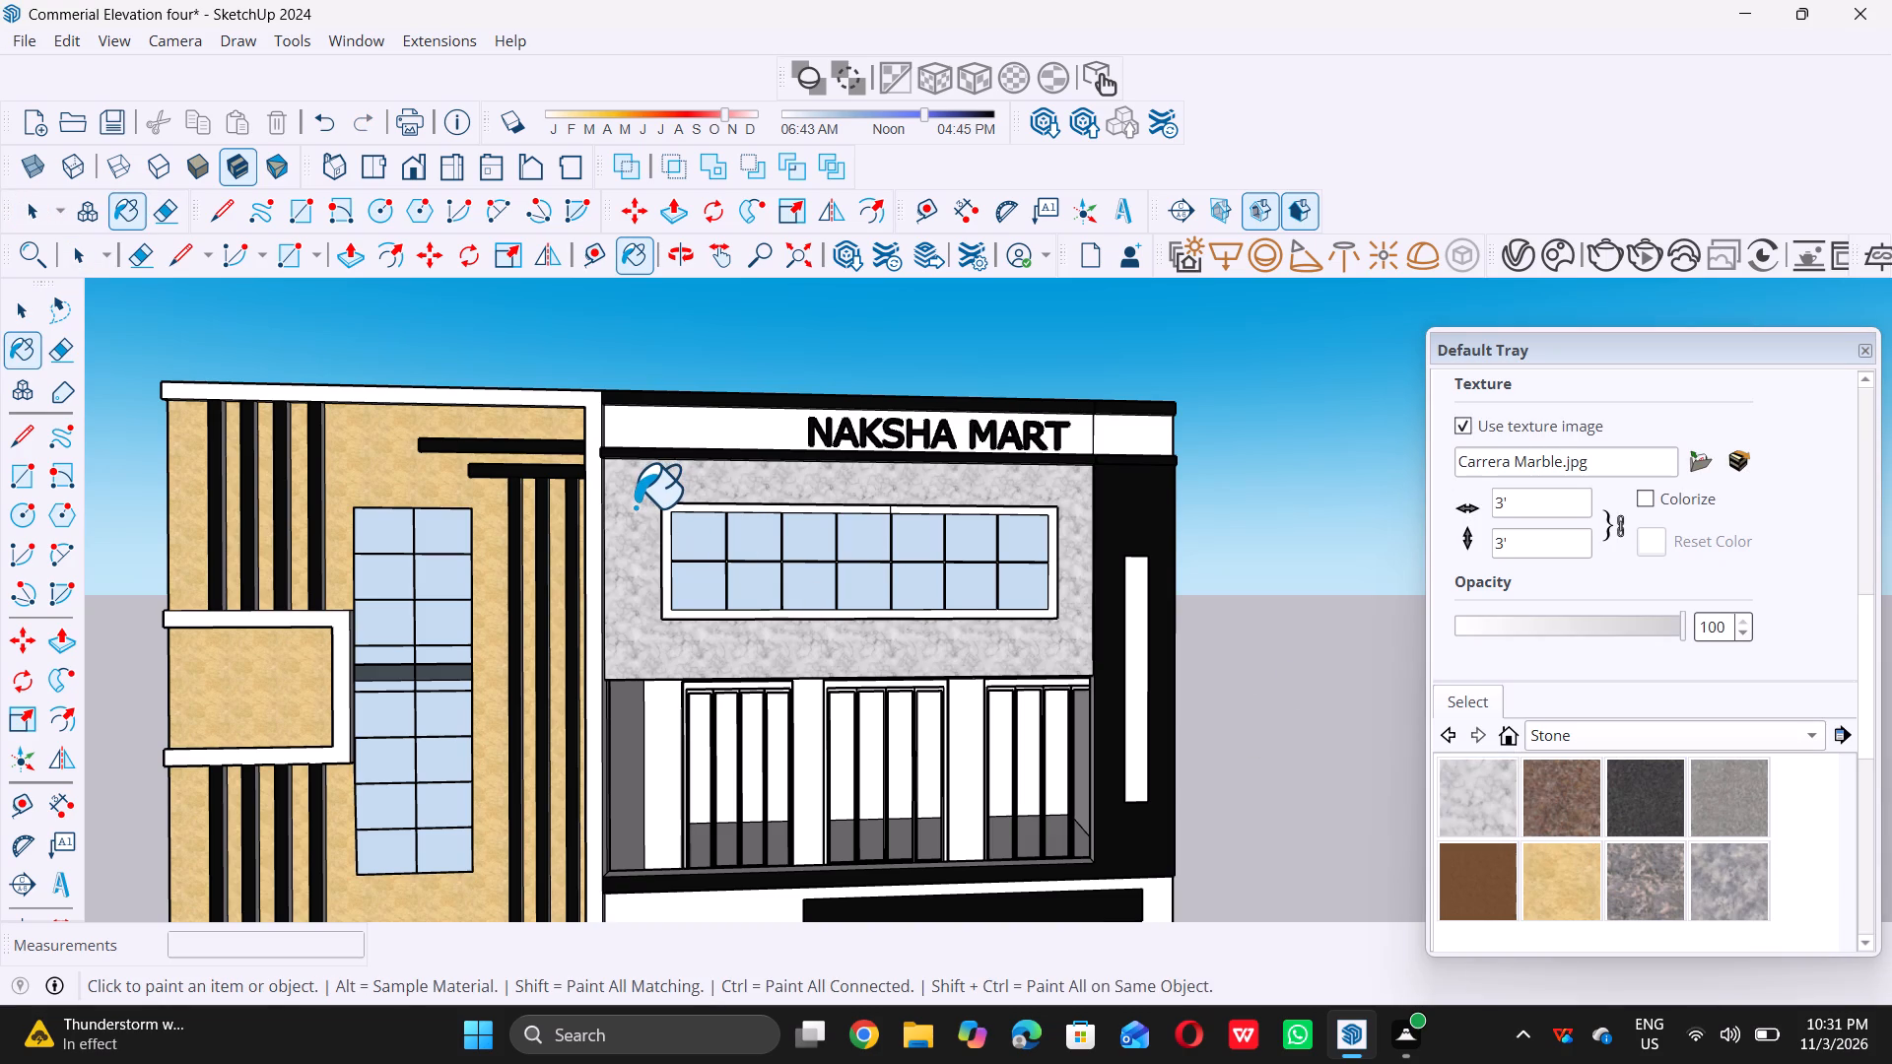
{"action": "scroll", "coordinate": [637, 507], "scroll_direction": "down", "scroll_amount": 6}
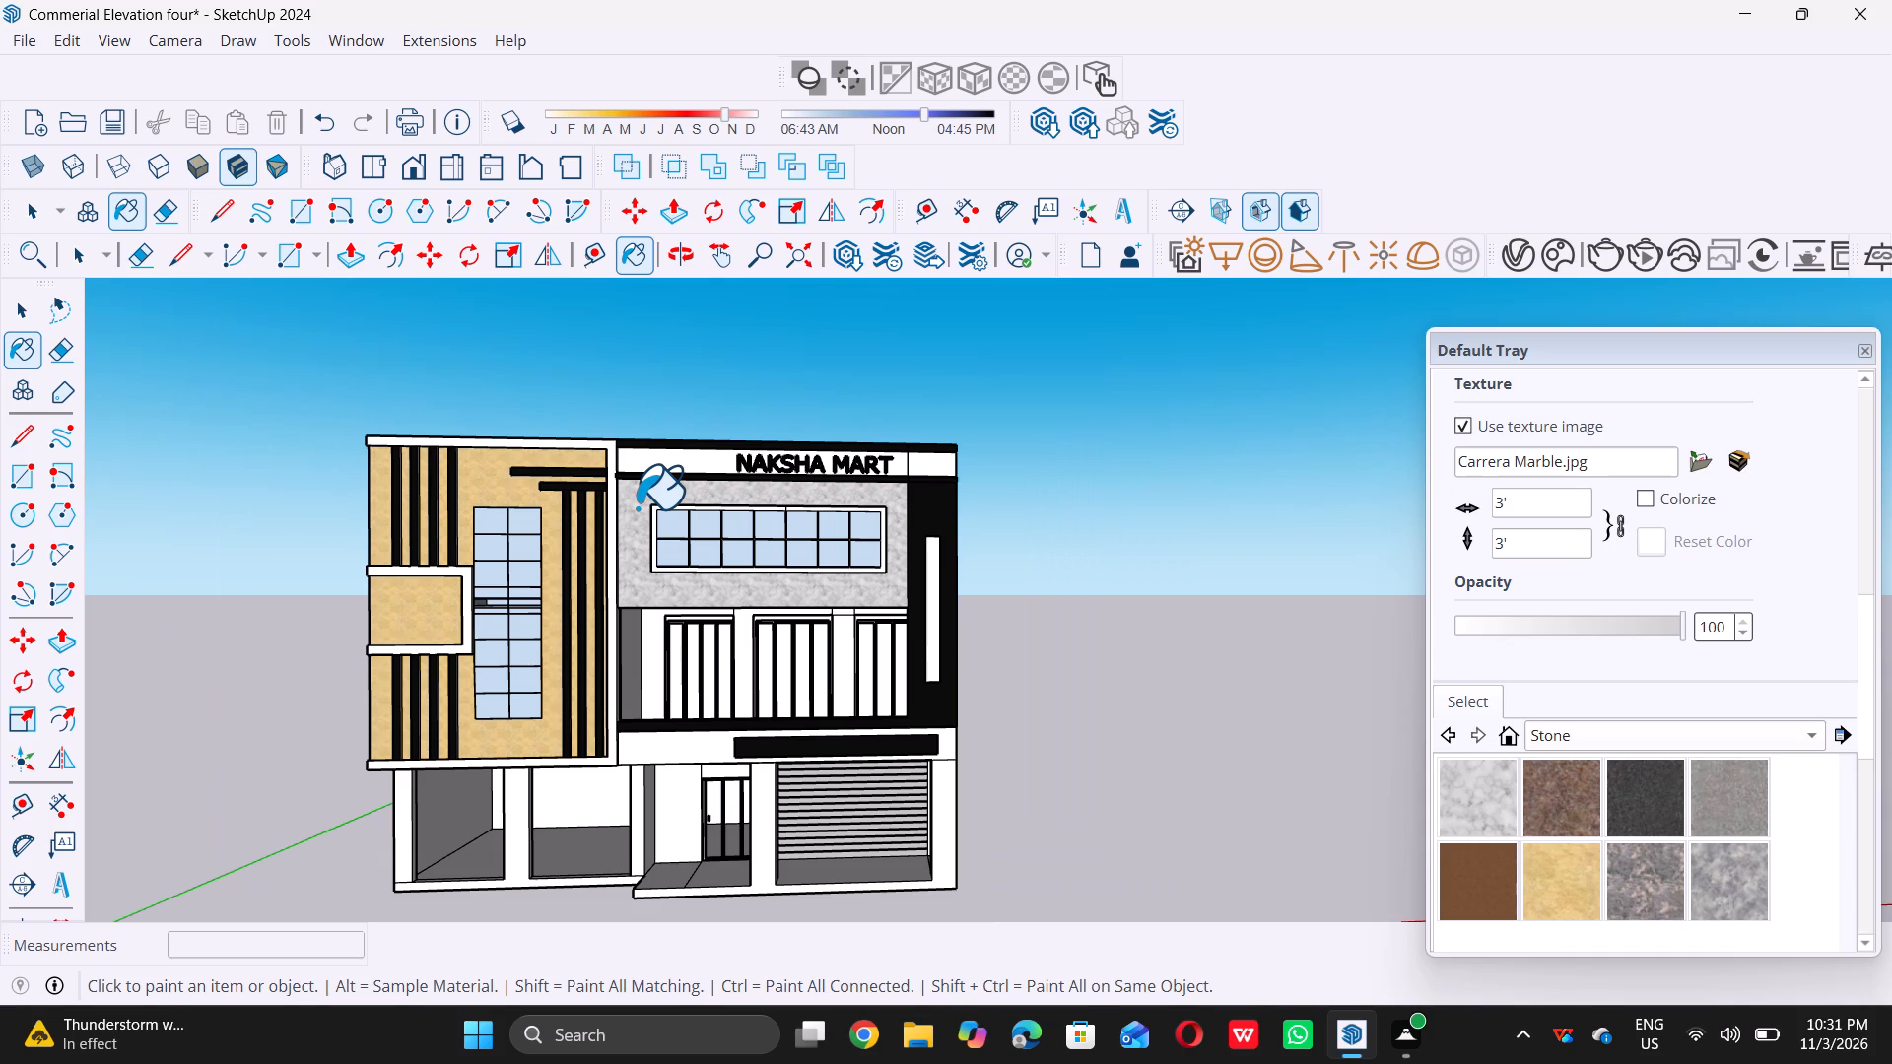
{"action": "scroll", "coordinate": [655, 469], "scroll_direction": "up", "scroll_amount": 3}
{"action": "double_click", "coordinate": [683, 453]}
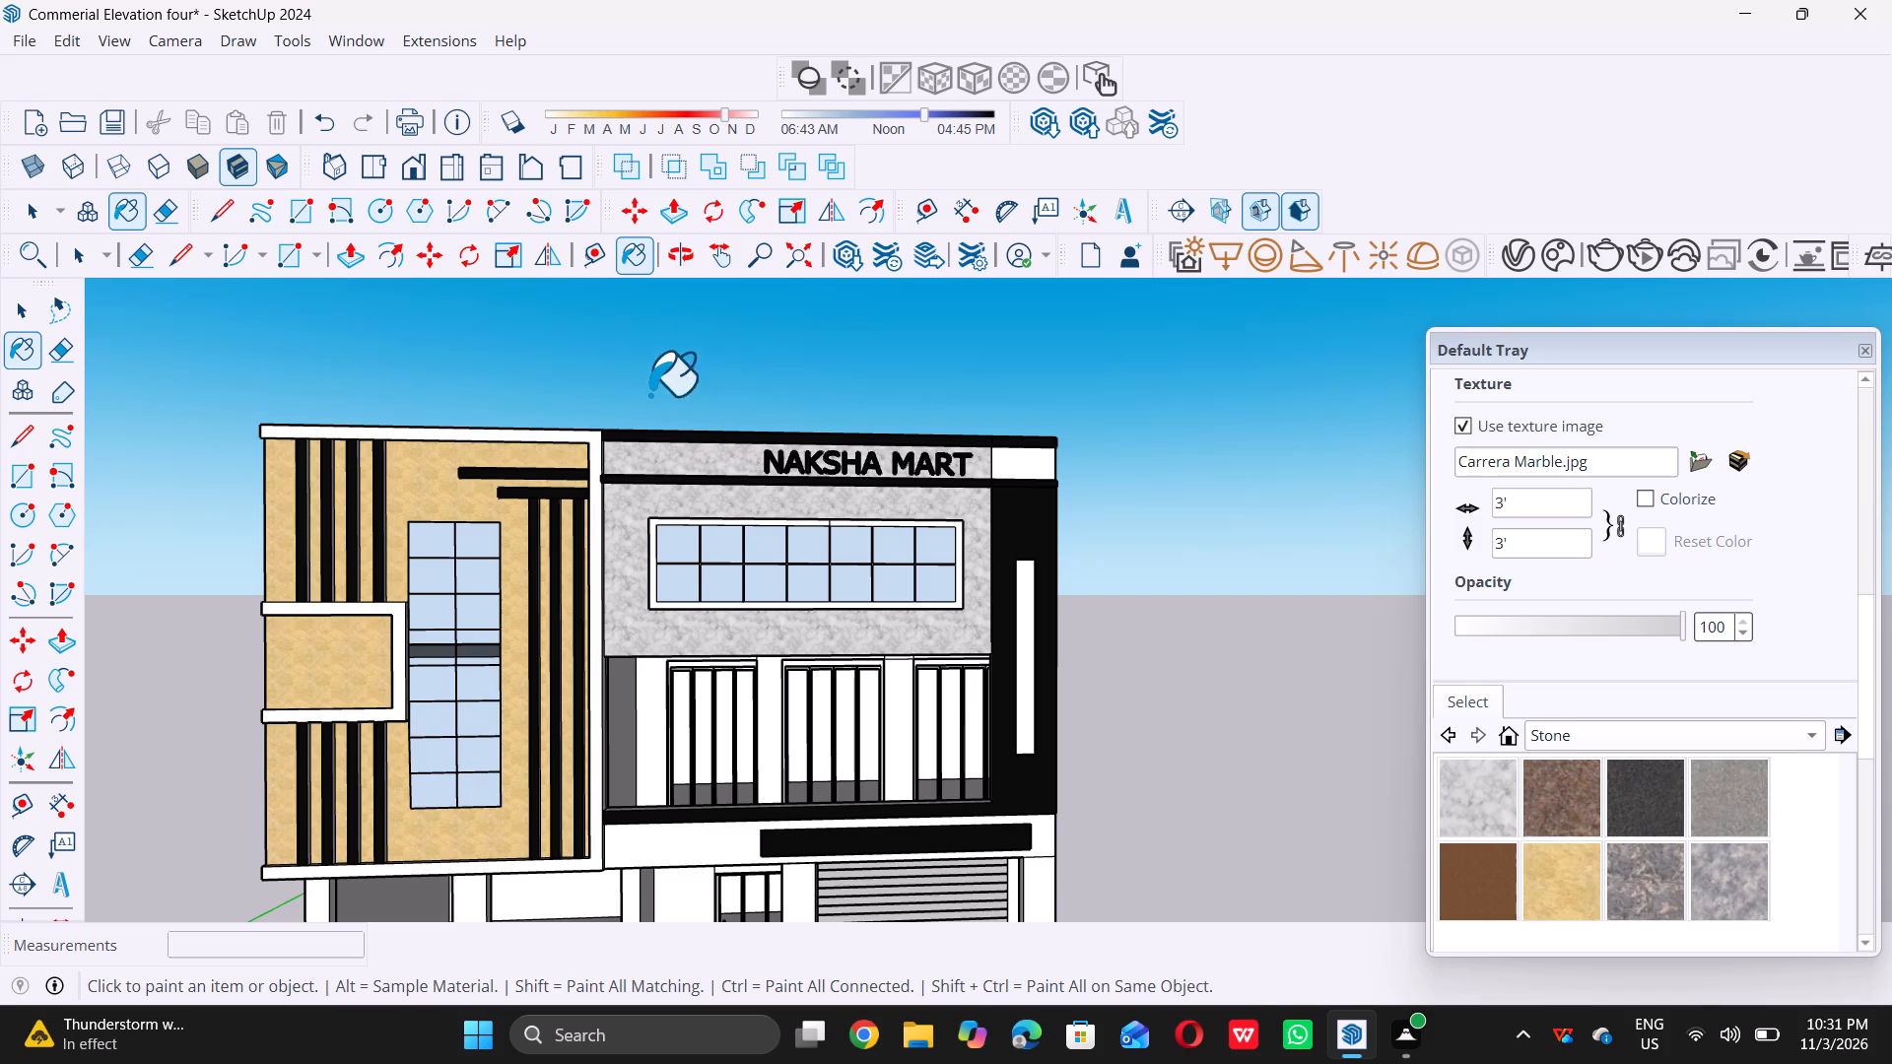
{"action": "scroll", "coordinate": [699, 419], "scroll_direction": "down", "scroll_amount": 4}
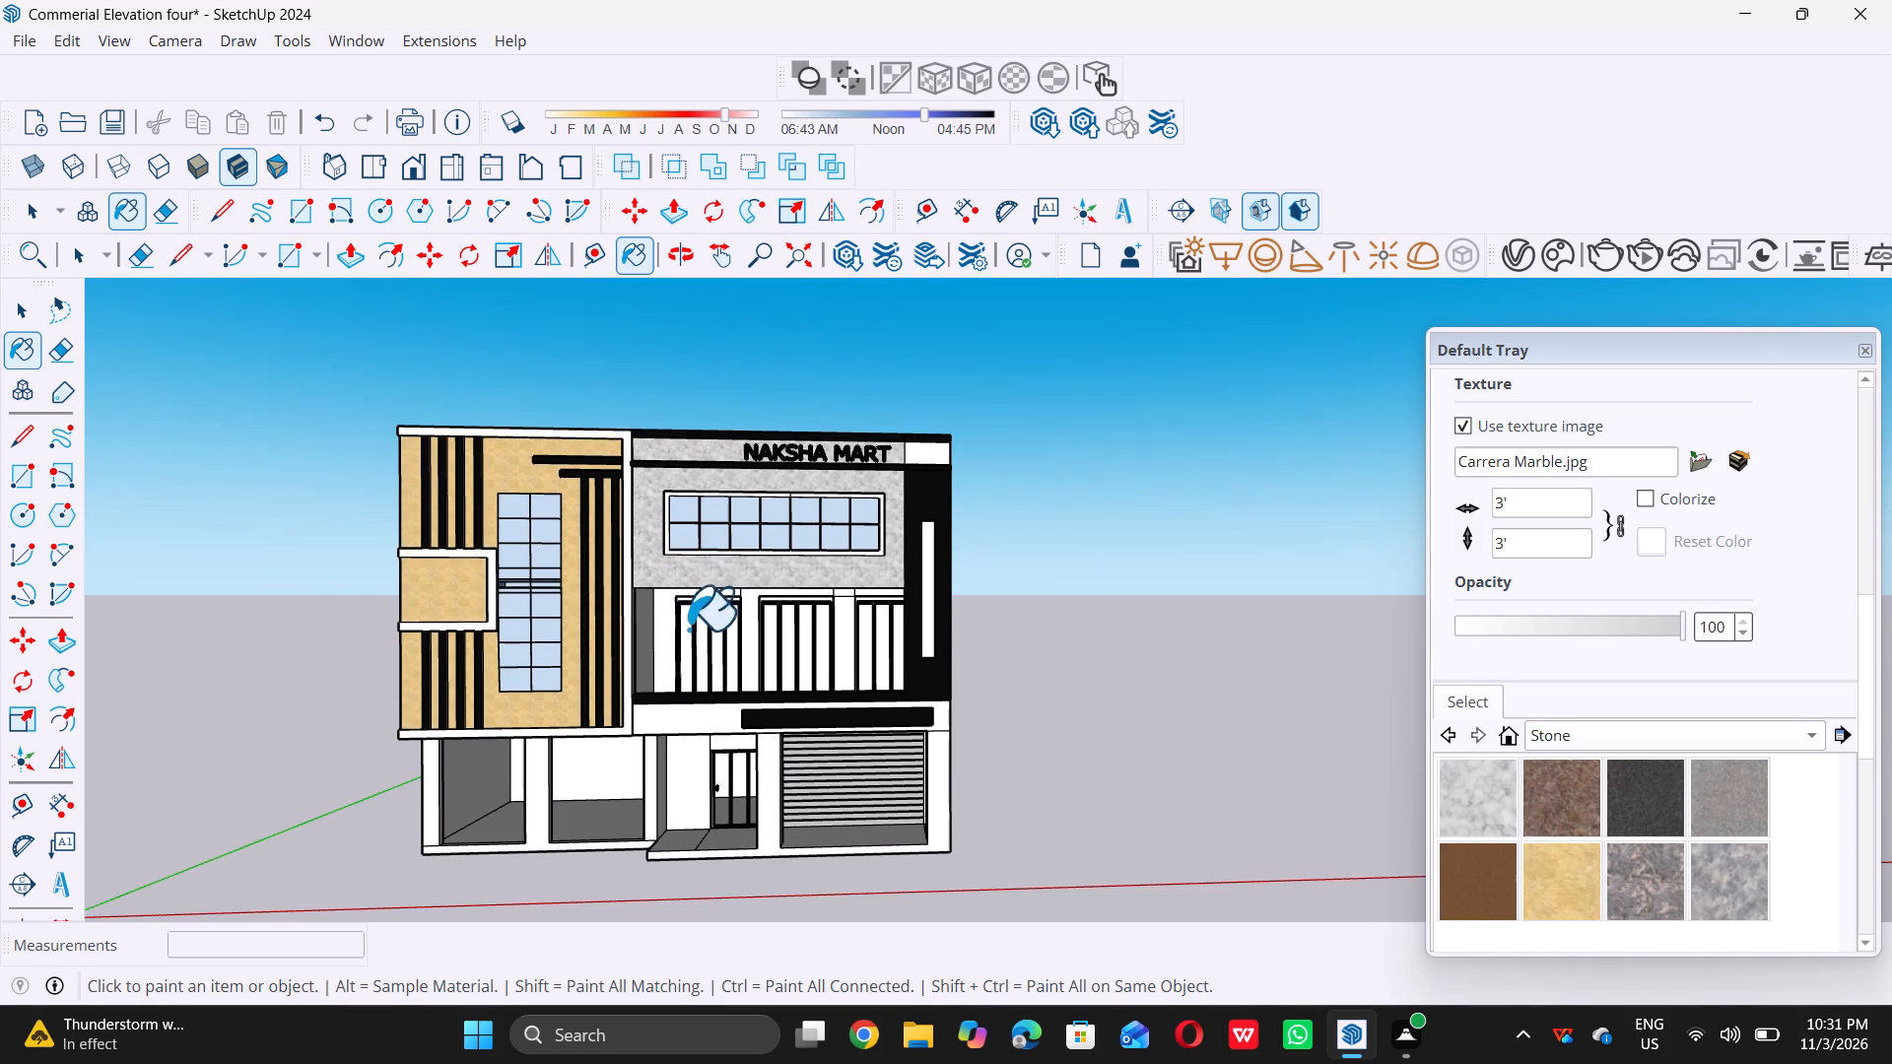
Paint the columns beside the rolling shutter and the fascia band around the black signboard with Carrera Marble.
{"action": "scroll", "coordinate": [738, 772], "scroll_direction": "up", "scroll_amount": 8}
{"action": "double_click", "coordinate": [789, 753]}
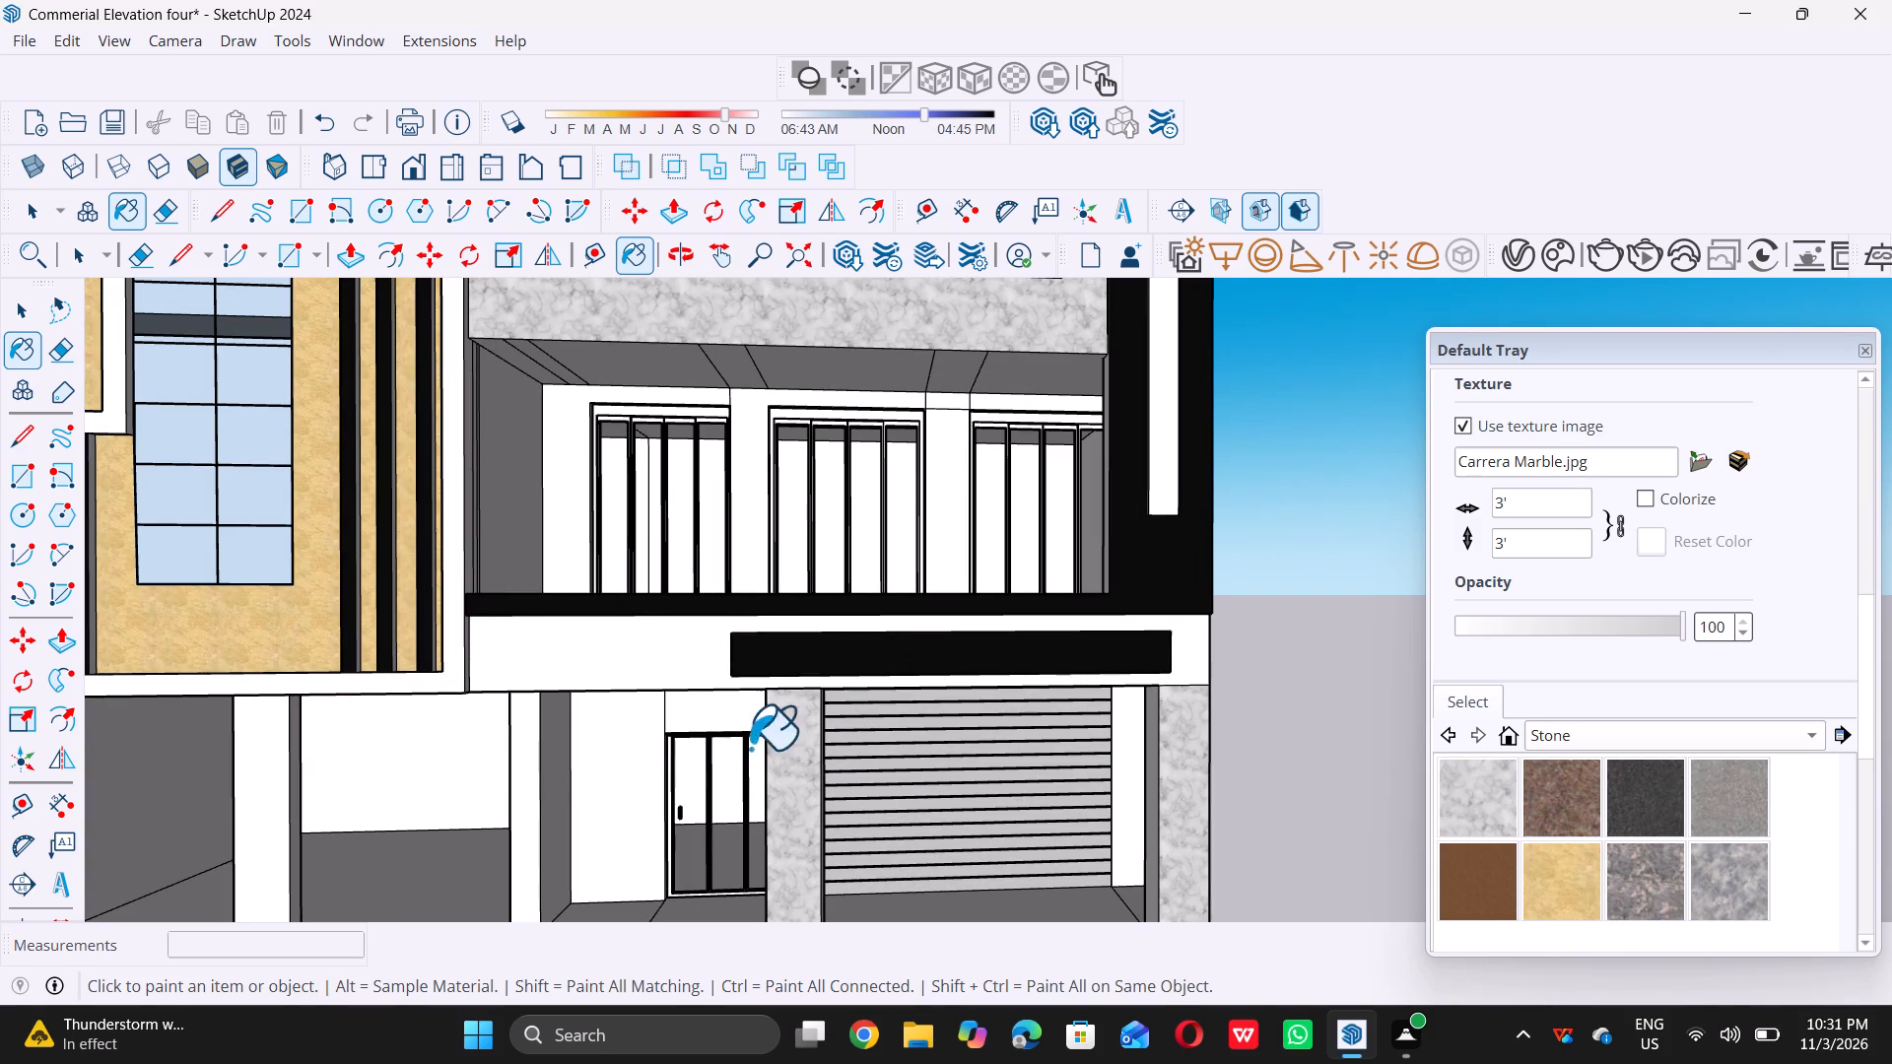
{"action": "triple_click", "coordinate": [642, 648]}
{"action": "left_click", "coordinate": [642, 648]}
{"action": "scroll", "coordinate": [660, 652], "scroll_direction": "down", "scroll_amount": 10}
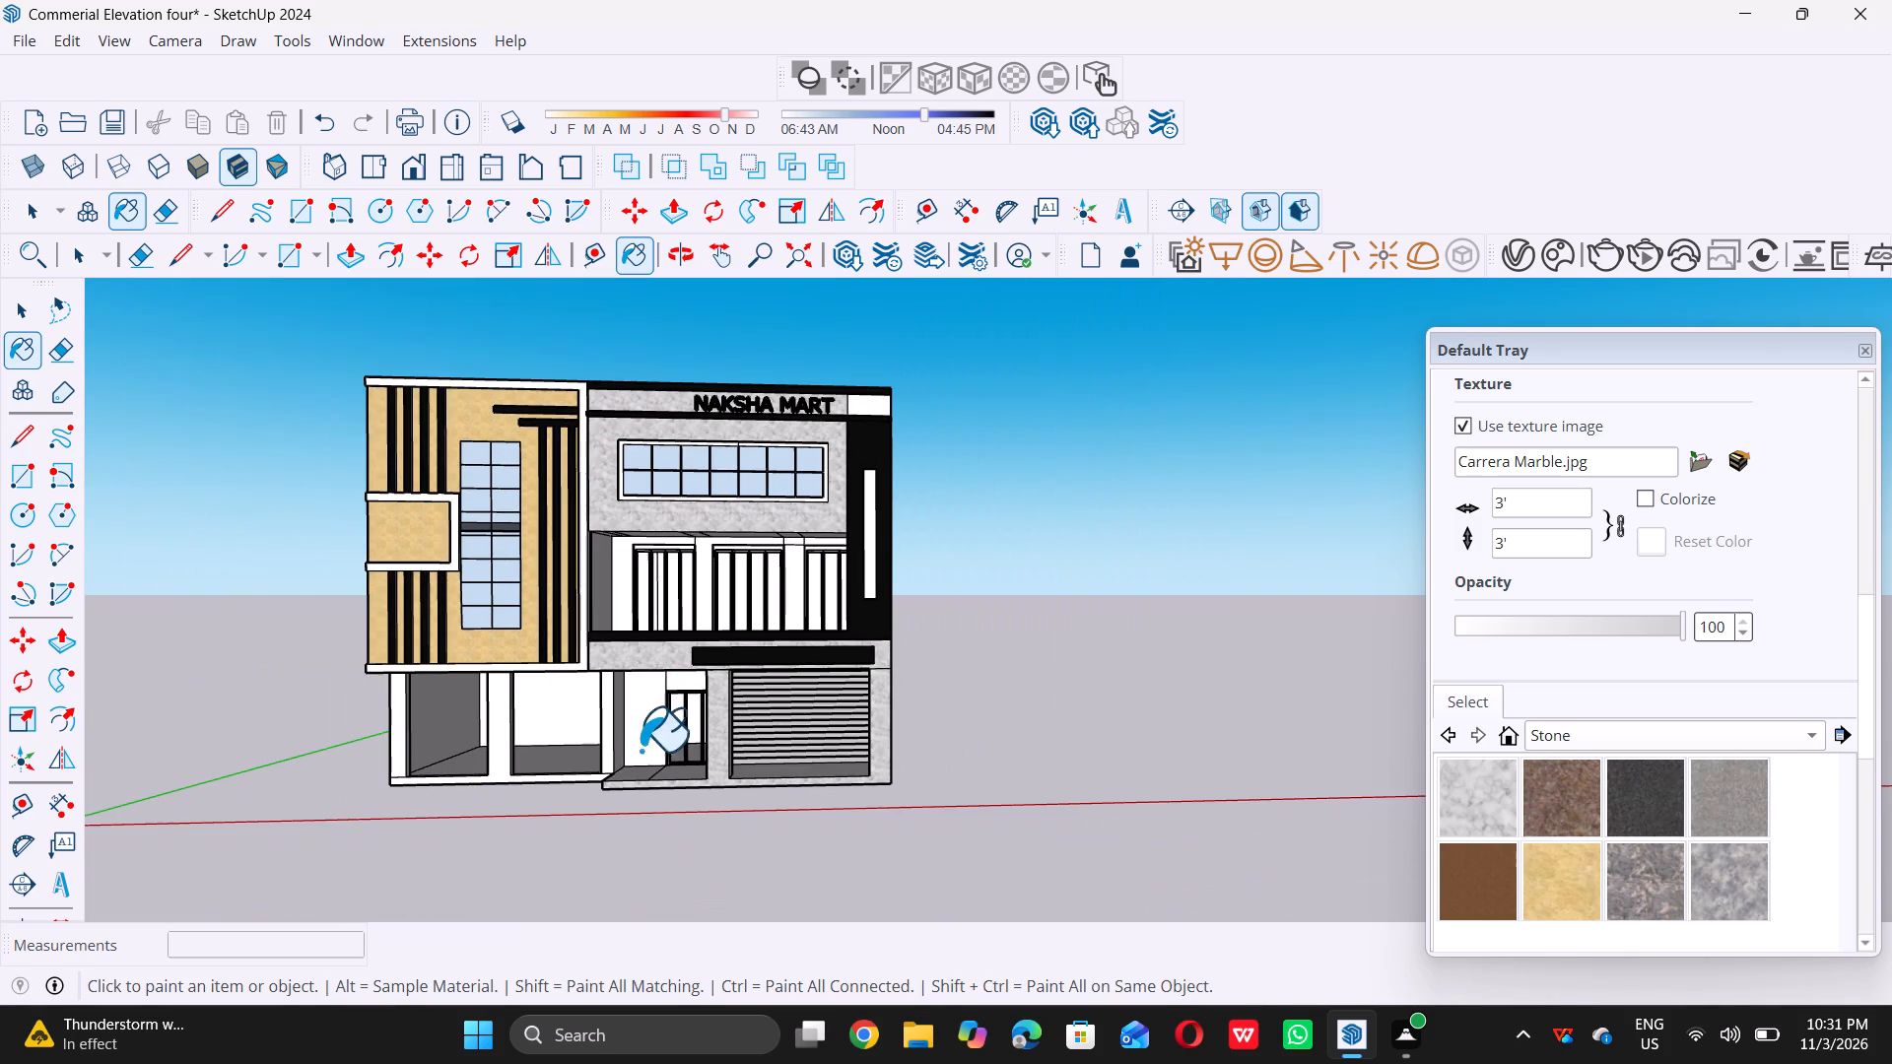
Paint the column beside the entrance and the walls next to and above the entrance door with Carrera Marble.
{"action": "middle_click_drag", "start_coordinate": [608, 777], "coordinate": [540, 805]}
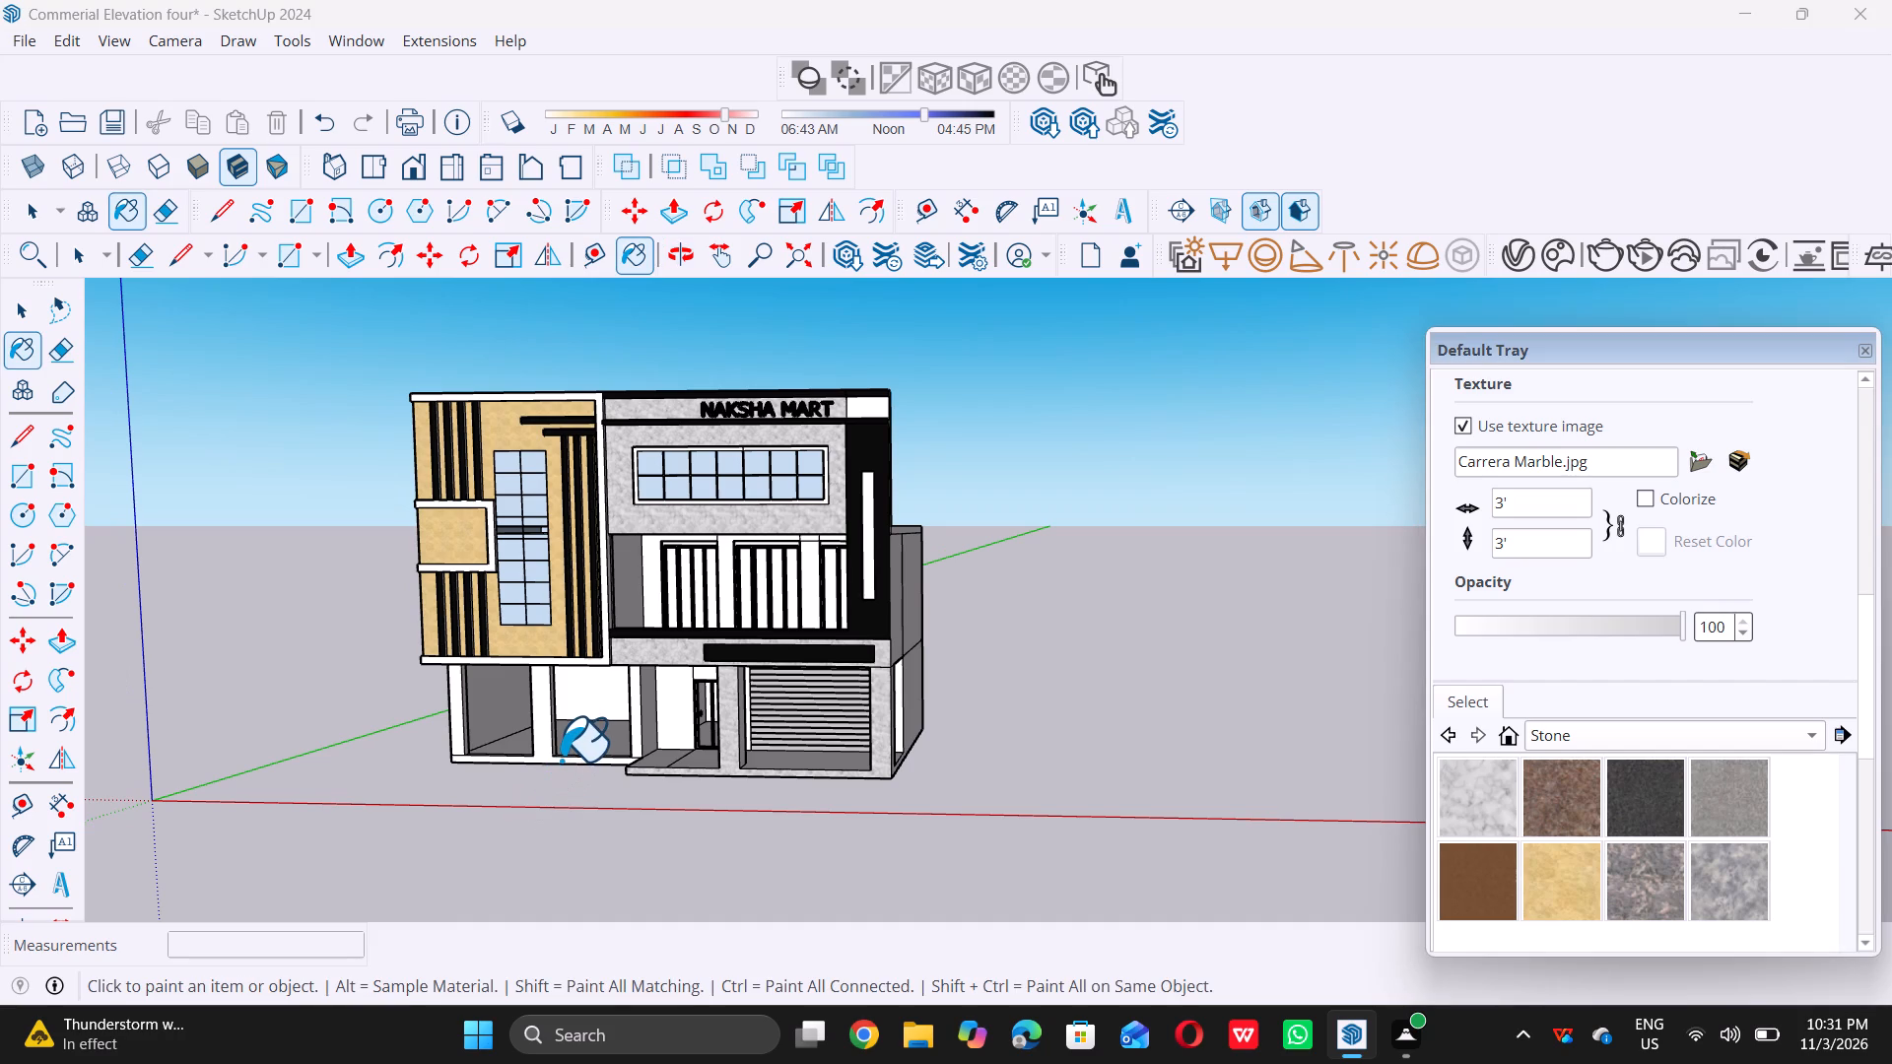
{"action": "scroll", "coordinate": [636, 728], "scroll_direction": "up", "scroll_amount": 6}
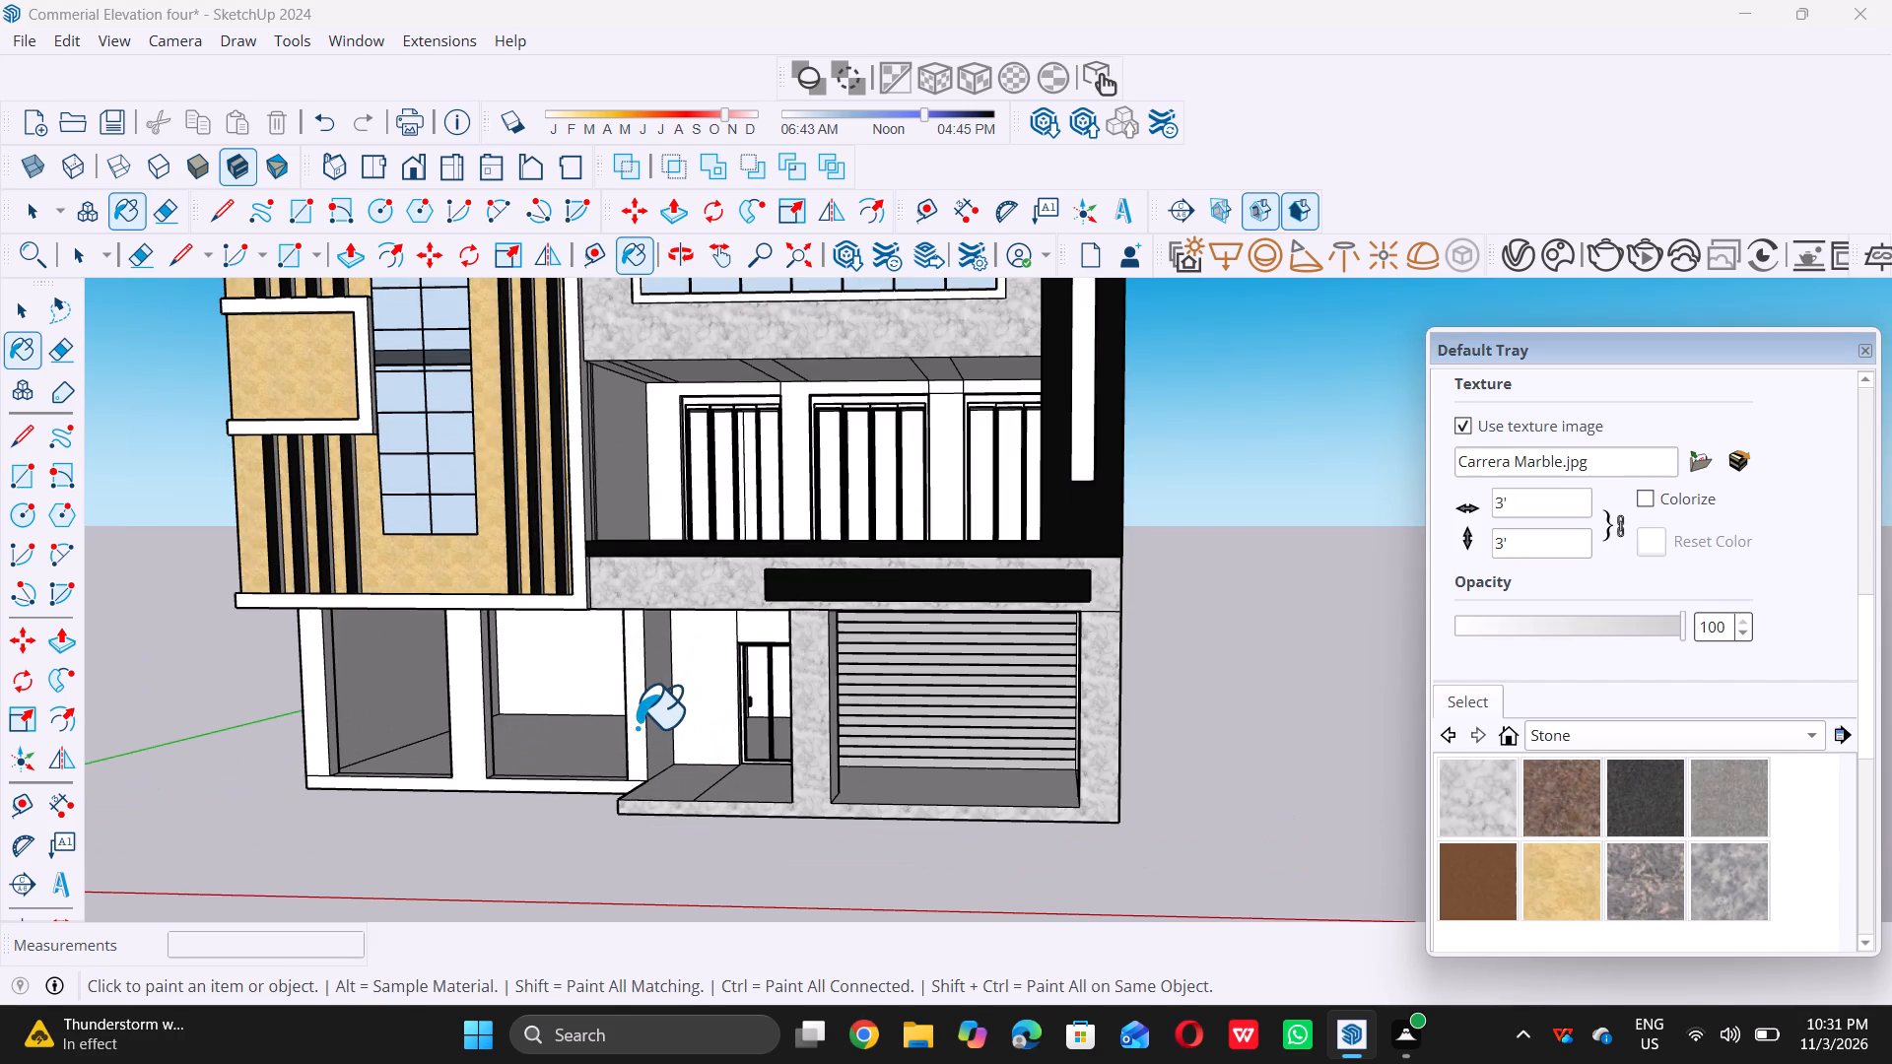
{"action": "scroll", "coordinate": [644, 727], "scroll_direction": "up", "scroll_amount": 10}
{"action": "double_click", "coordinate": [771, 670]}
{"action": "double_click", "coordinate": [592, 656]}
{"action": "left_click", "coordinate": [597, 649]}
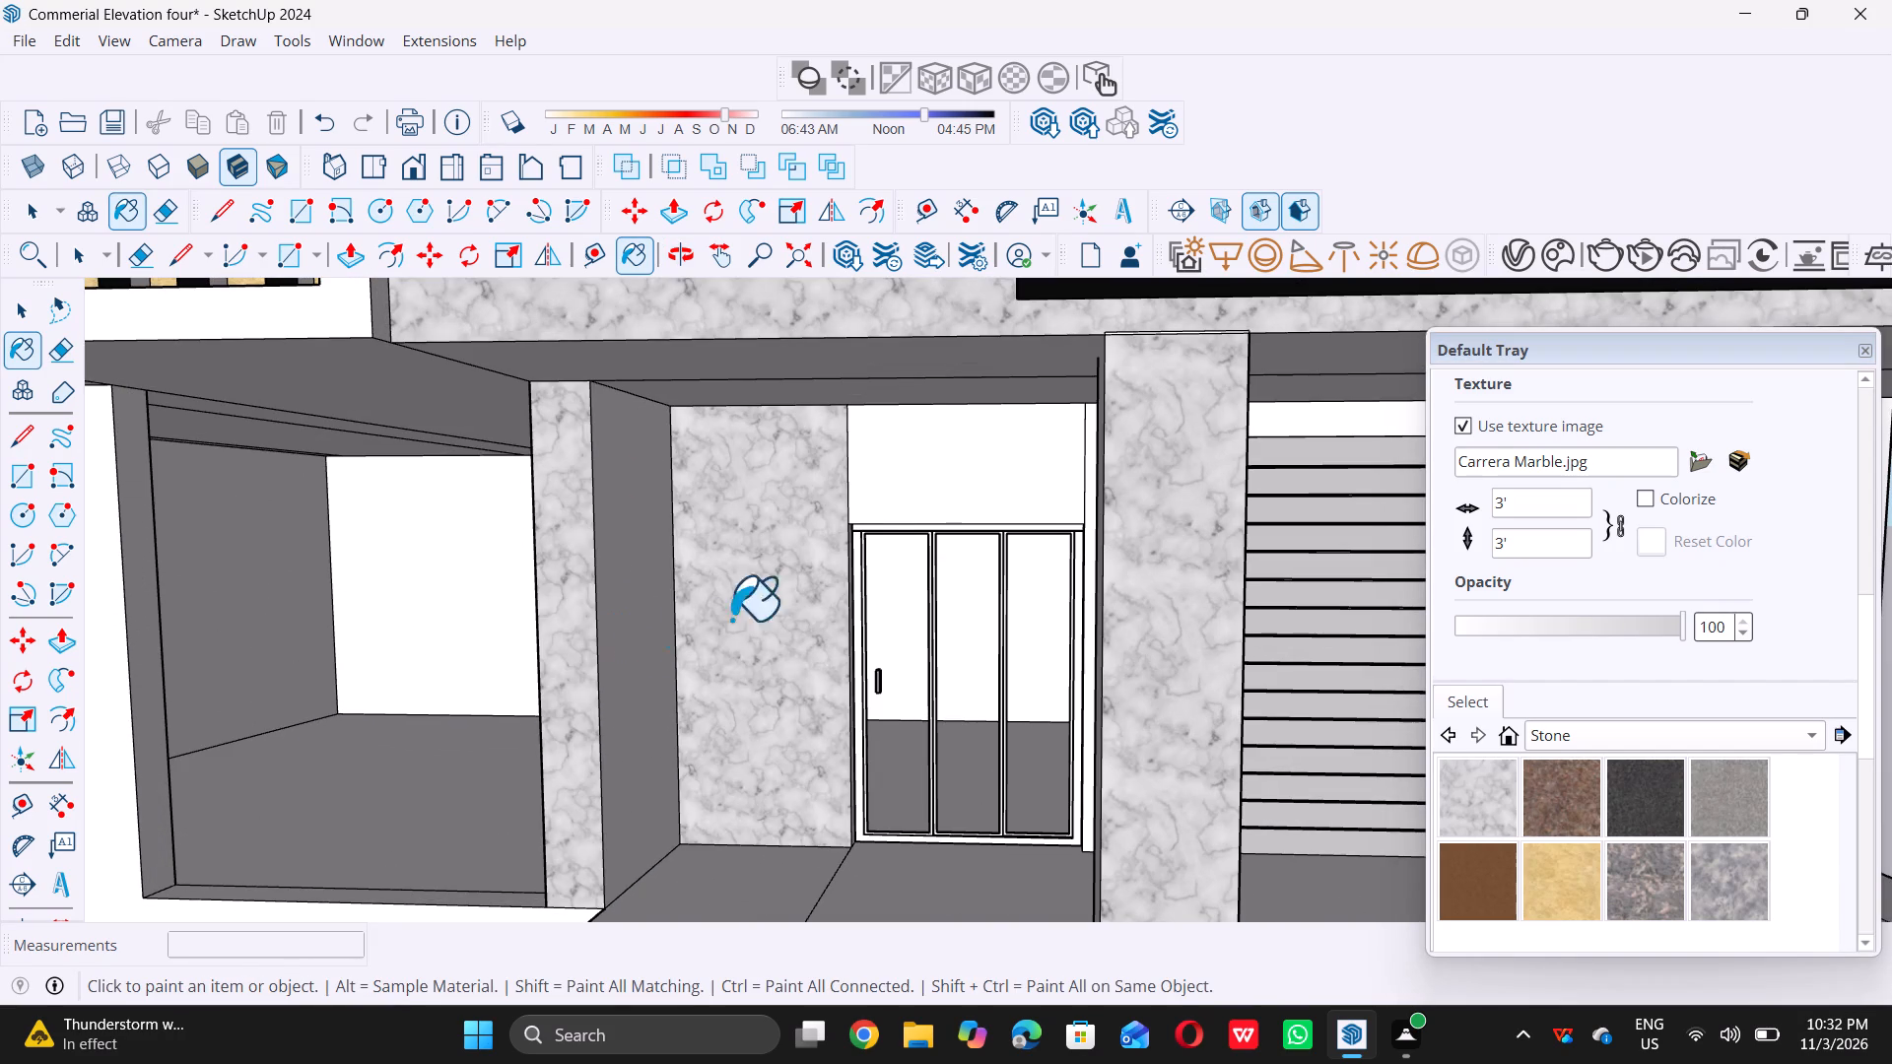
{"action": "double_click", "coordinate": [940, 492]}
{"action": "scroll", "coordinate": [936, 494], "scroll_direction": "down", "scroll_amount": 6}
Paint the wall strips beside and above the rolling shutter with Carrera Marble.
{"action": "middle_click_drag", "start_coordinate": [925, 543], "coordinate": [1075, 513]}
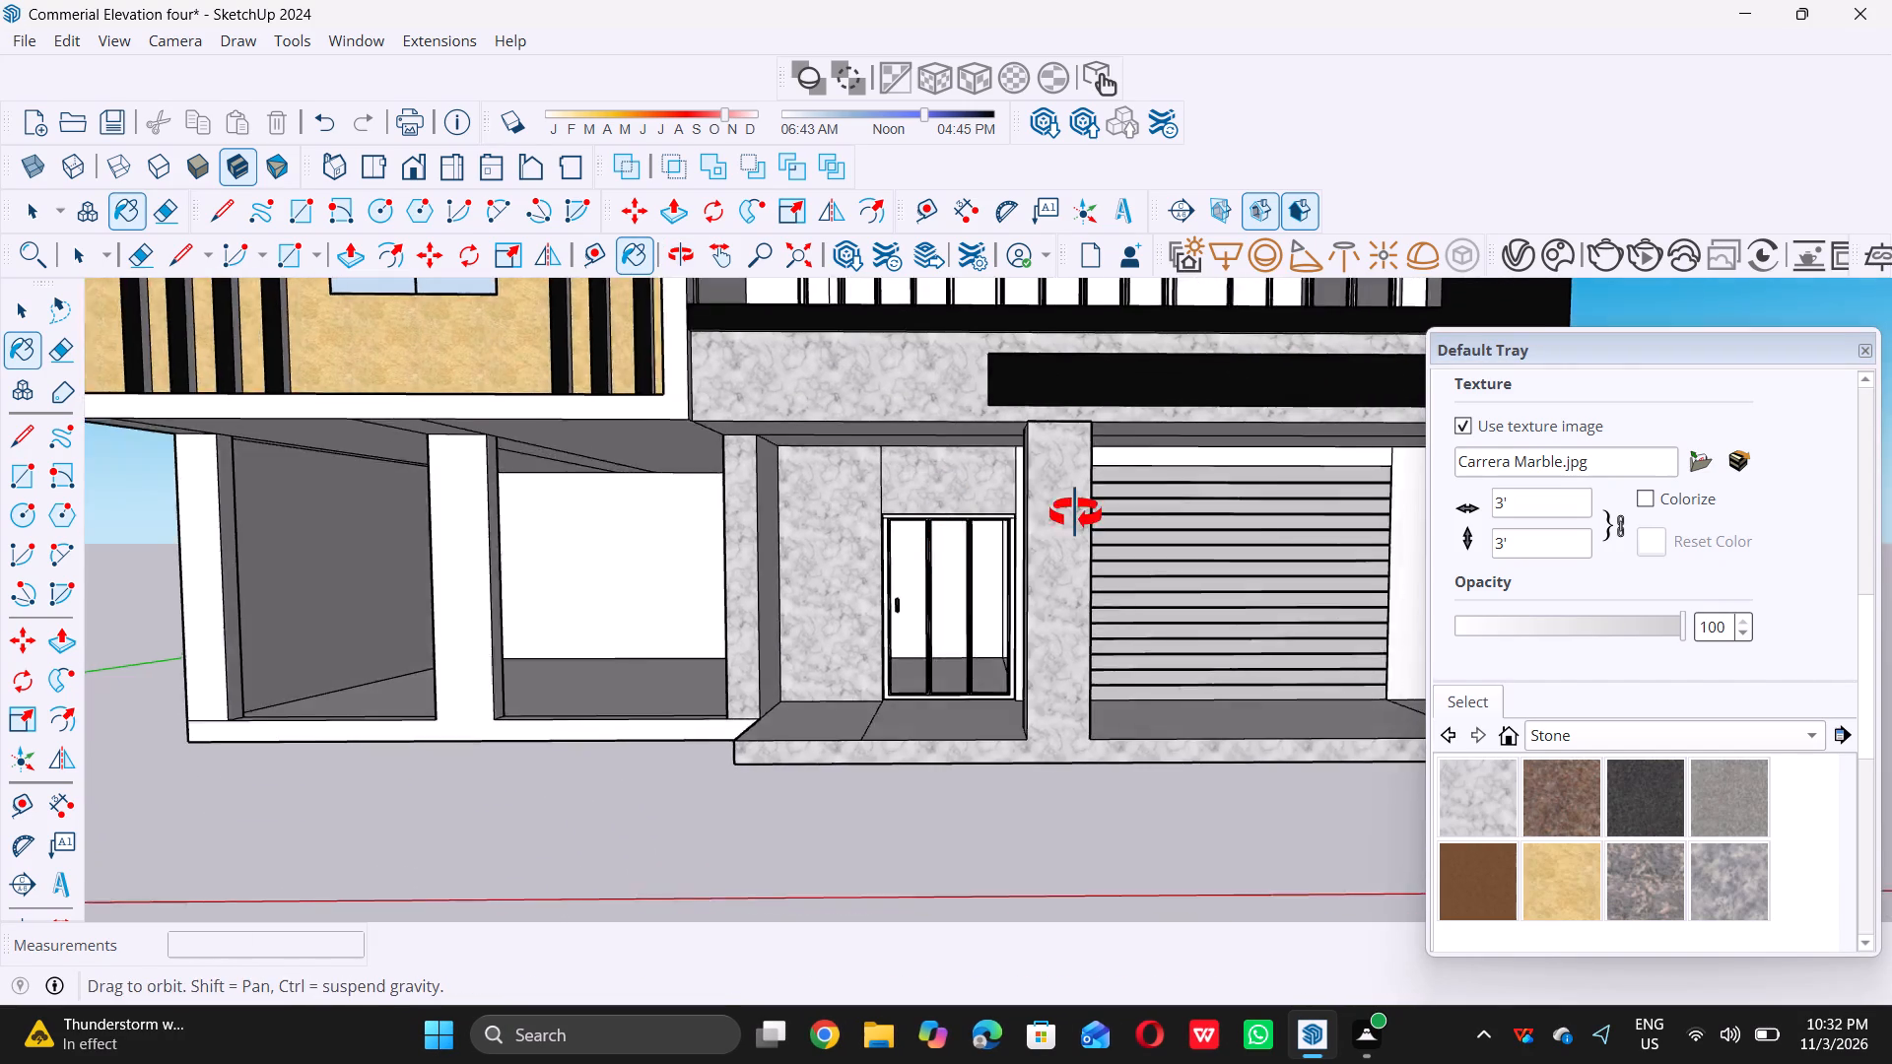
{"action": "middle_click_drag", "start_coordinate": [1075, 513], "coordinate": [1089, 510]}
{"action": "scroll", "coordinate": [893, 582], "scroll_direction": "down", "scroll_amount": 9}
{"action": "middle_click_drag", "start_coordinate": [605, 697], "coordinate": [597, 701]}
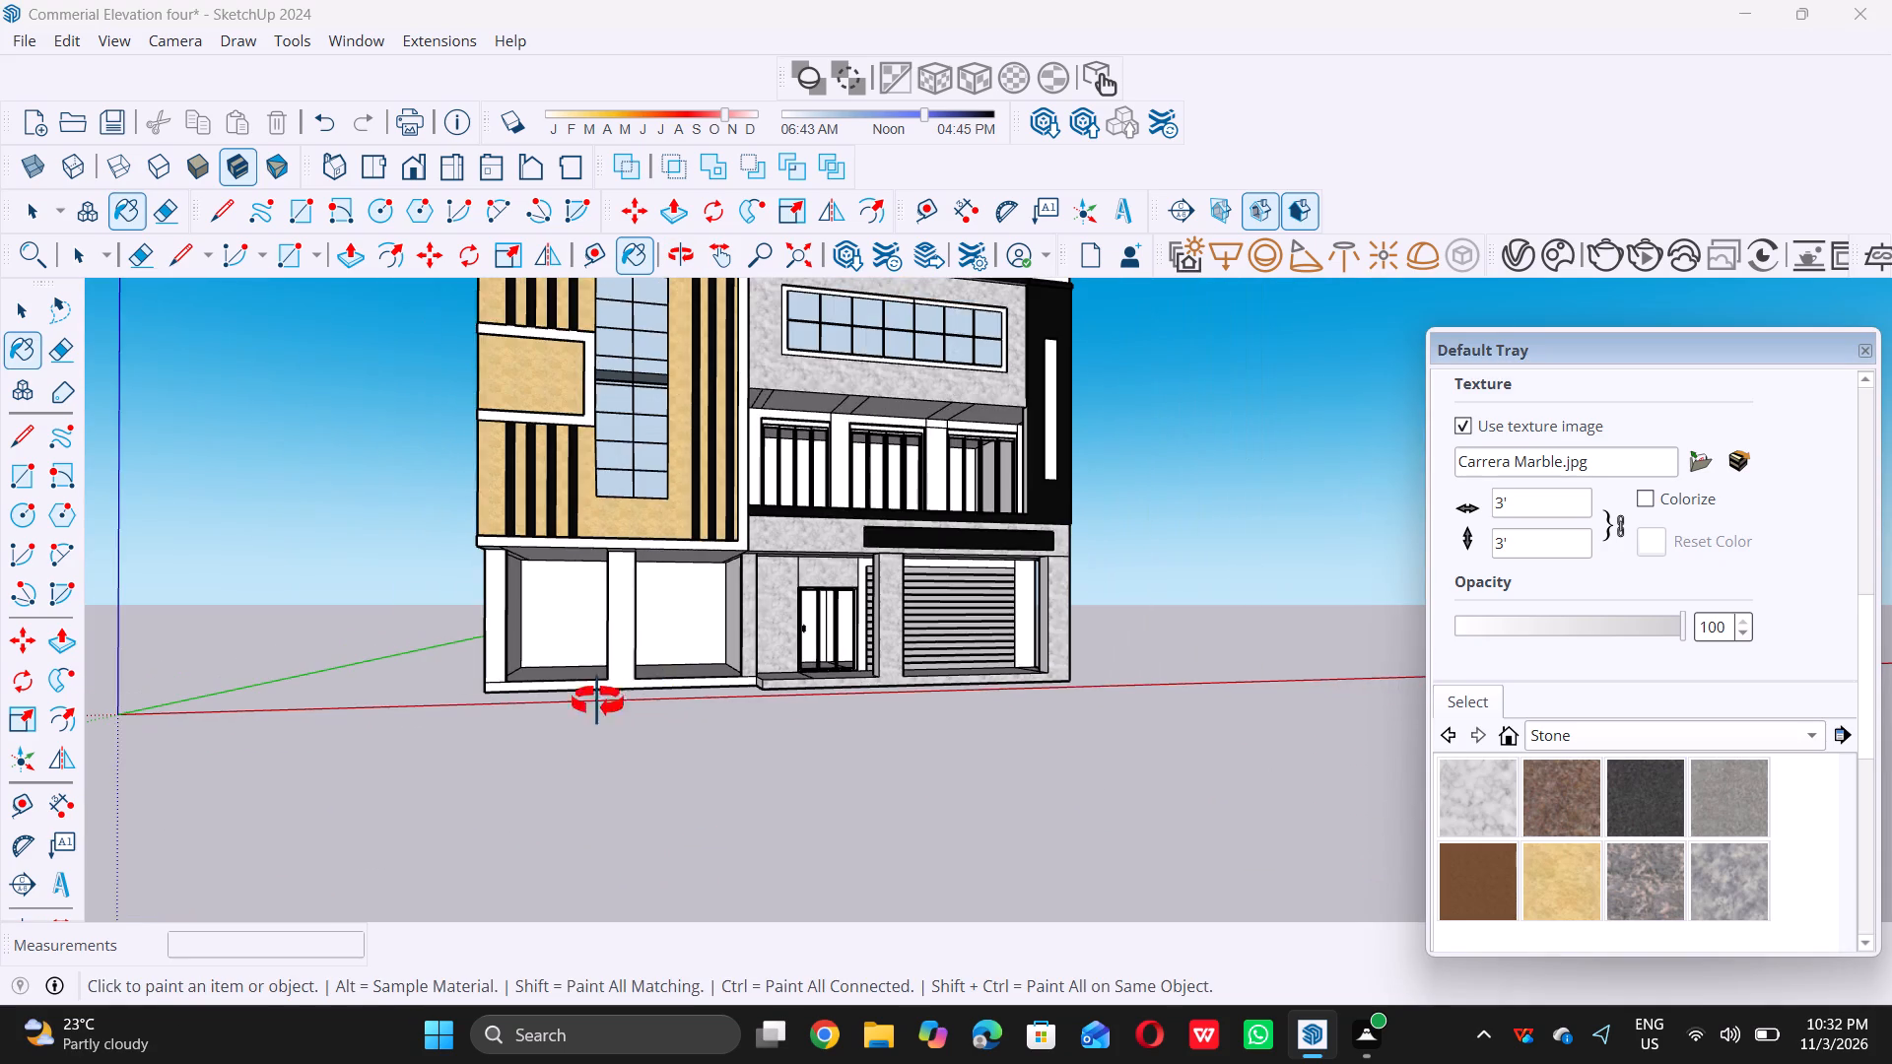
{"action": "middle_click_drag", "start_coordinate": [597, 701], "coordinate": [467, 745]}
{"action": "scroll", "coordinate": [963, 619], "scroll_direction": "up", "scroll_amount": 4}
{"action": "scroll", "coordinate": [1053, 569], "scroll_direction": "up", "scroll_amount": 6}
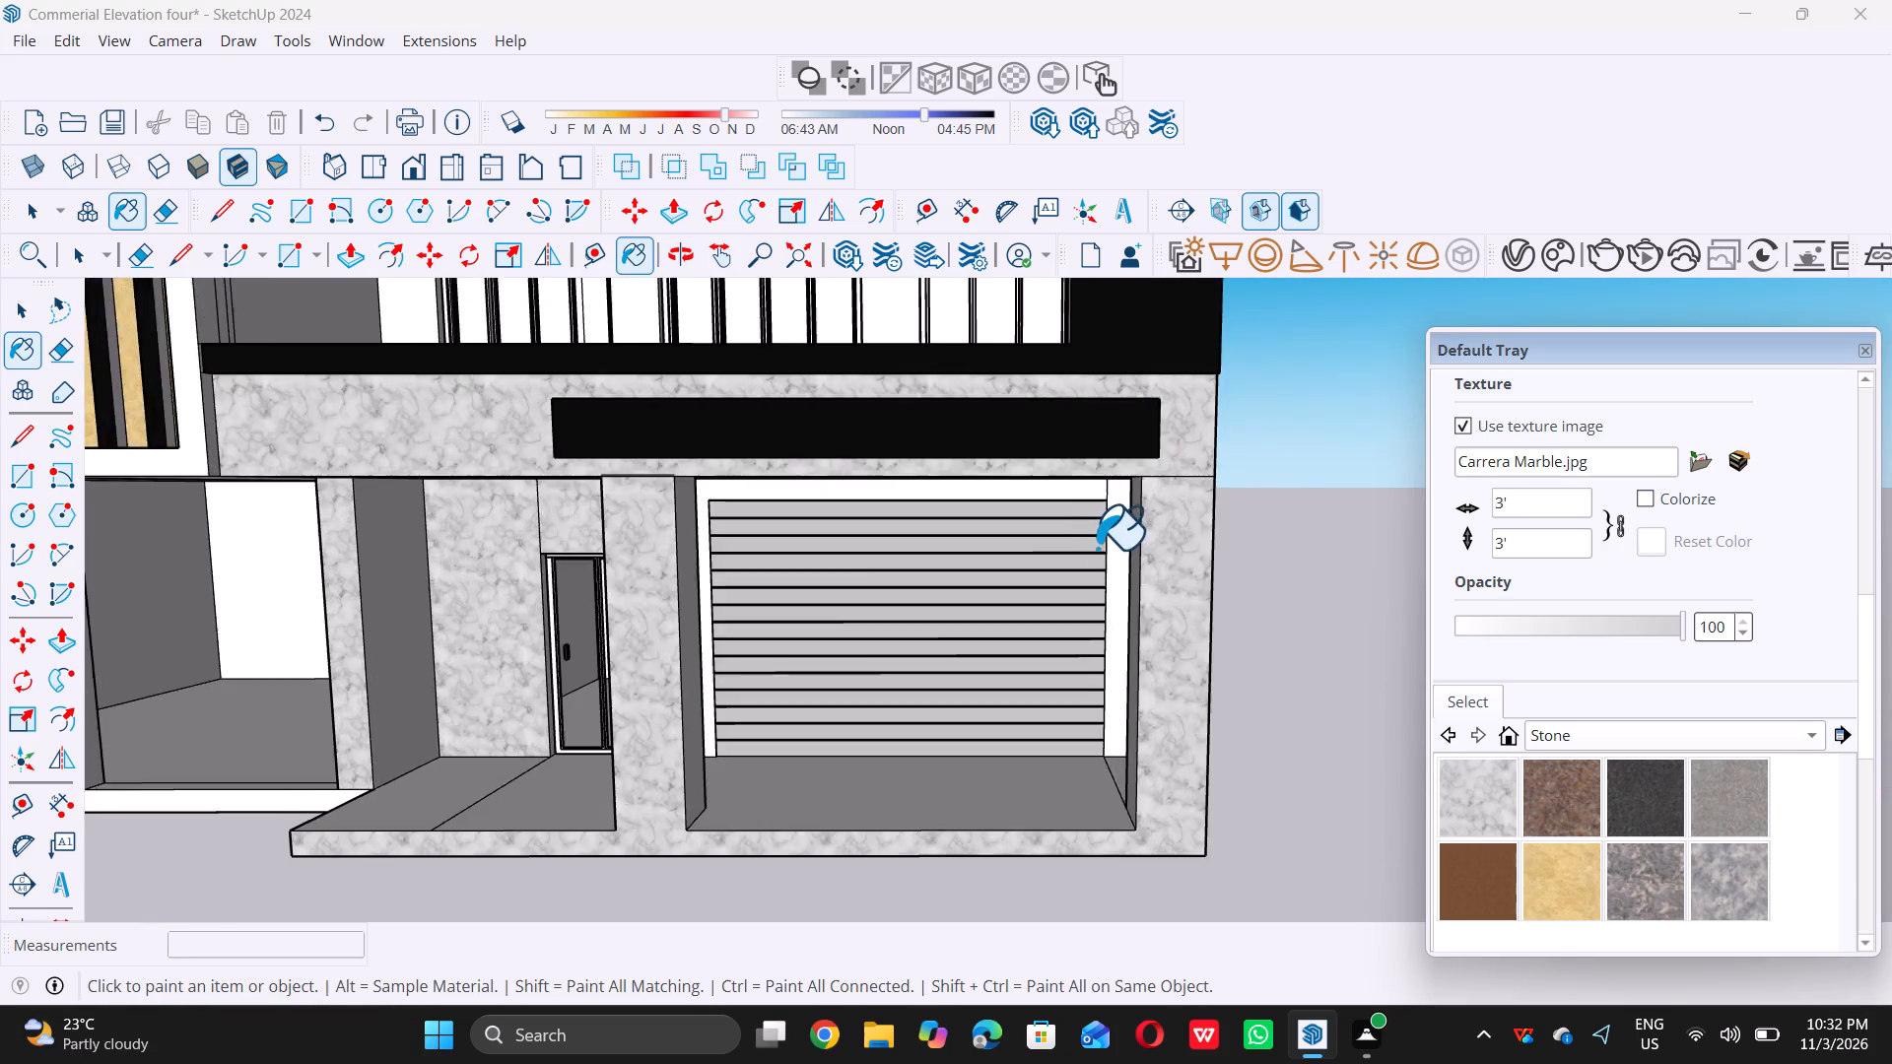
{"action": "scroll", "coordinate": [1097, 548], "scroll_direction": "up", "scroll_amount": 9}
{"action": "triple_click", "coordinate": [1137, 454]}
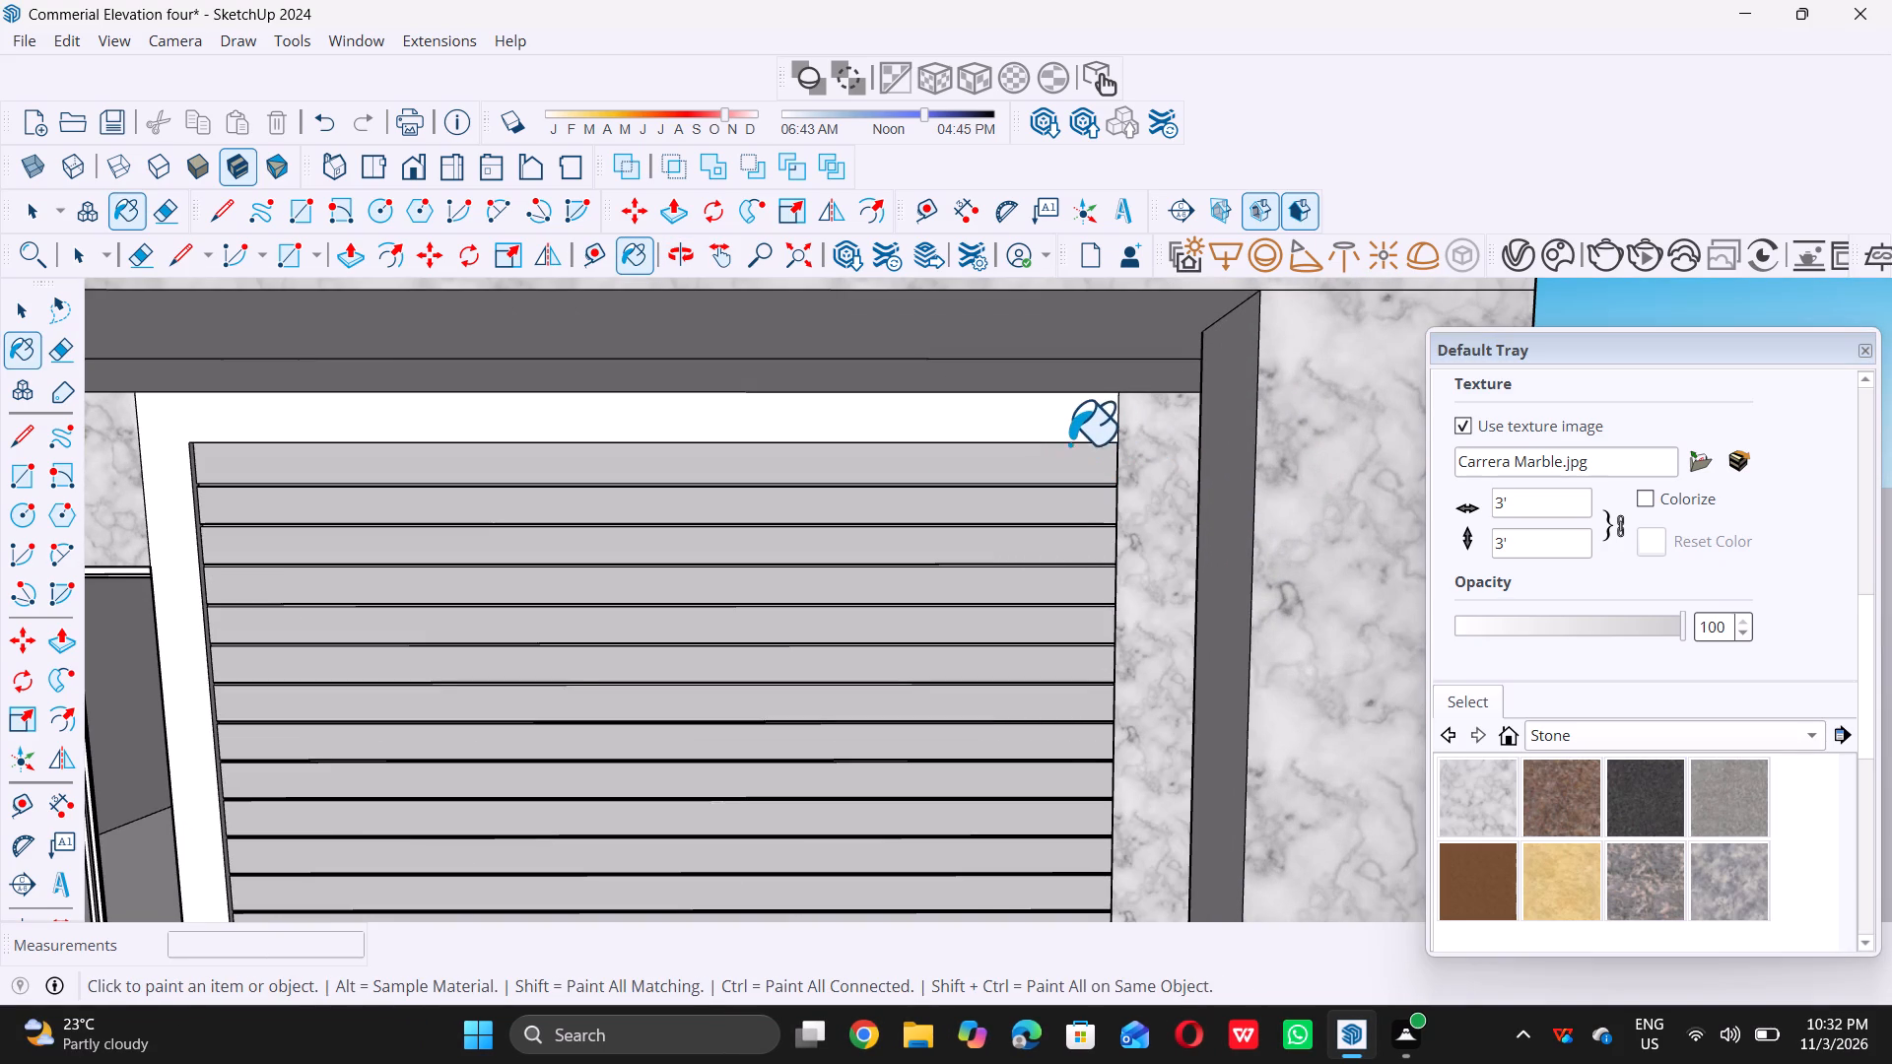
{"action": "double_click", "coordinate": [1052, 420]}
{"action": "scroll", "coordinate": [1056, 422], "scroll_direction": "down", "scroll_amount": 11}
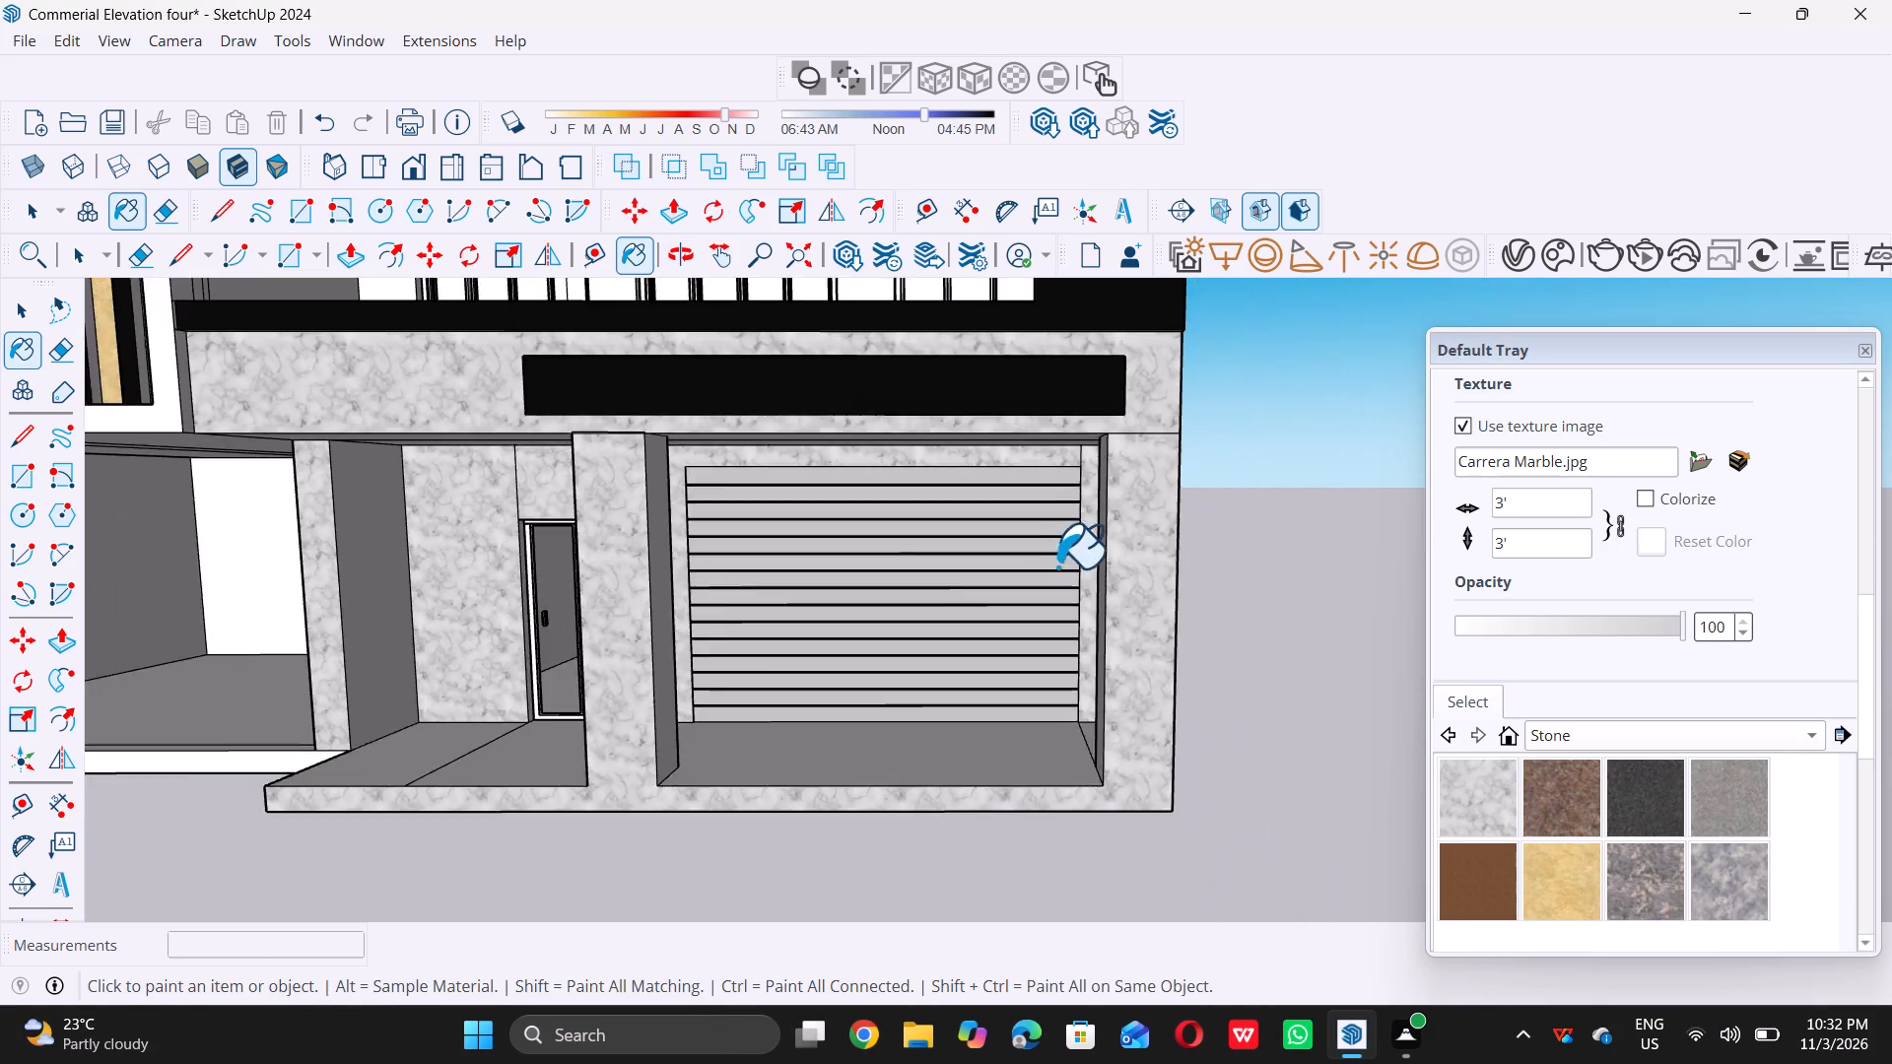
Paint the columns, side wall and back wall of the open ground-floor bays under the khaki block with Carrera Marble.
{"action": "scroll", "coordinate": [1057, 566], "scroll_direction": "down", "scroll_amount": 5}
{"action": "scroll", "coordinate": [550, 627], "scroll_direction": "up", "scroll_amount": 5}
{"action": "left_click", "coordinate": [553, 621]}
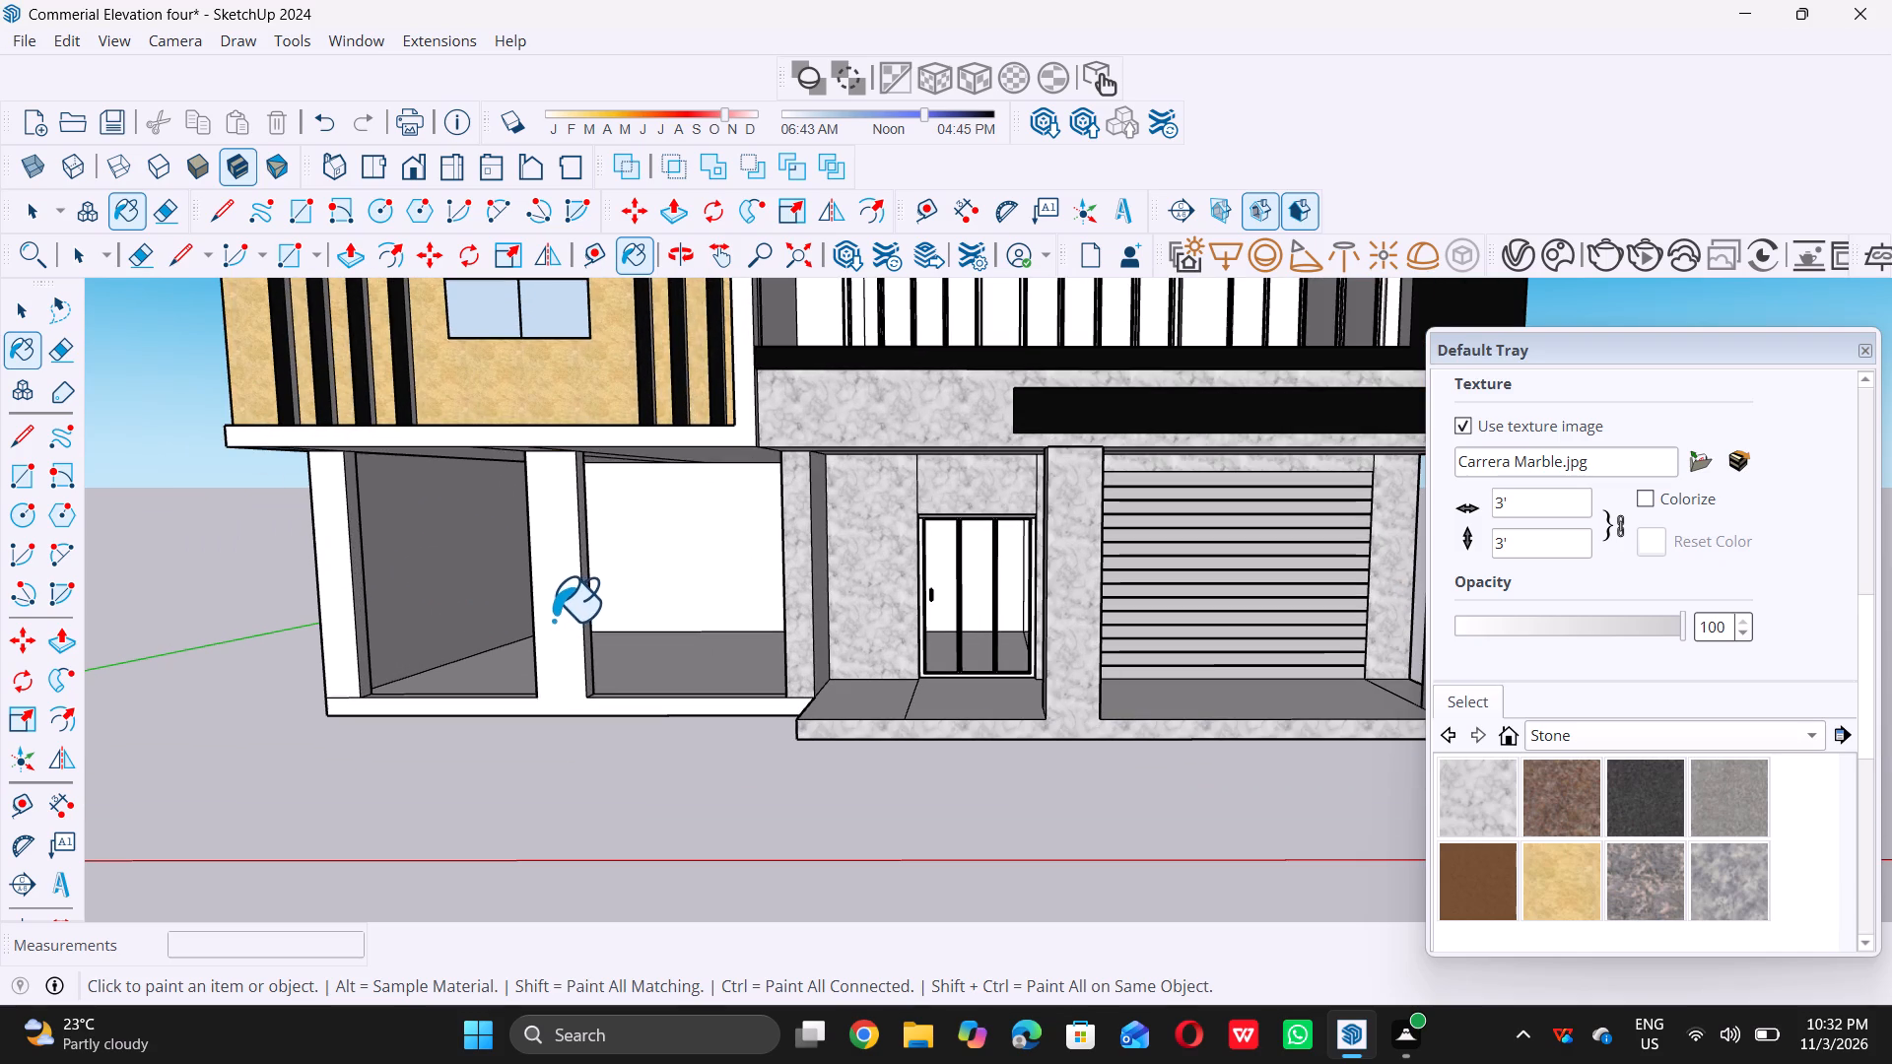
{"action": "left_click", "coordinate": [342, 592]}
{"action": "double_click", "coordinate": [413, 549]}
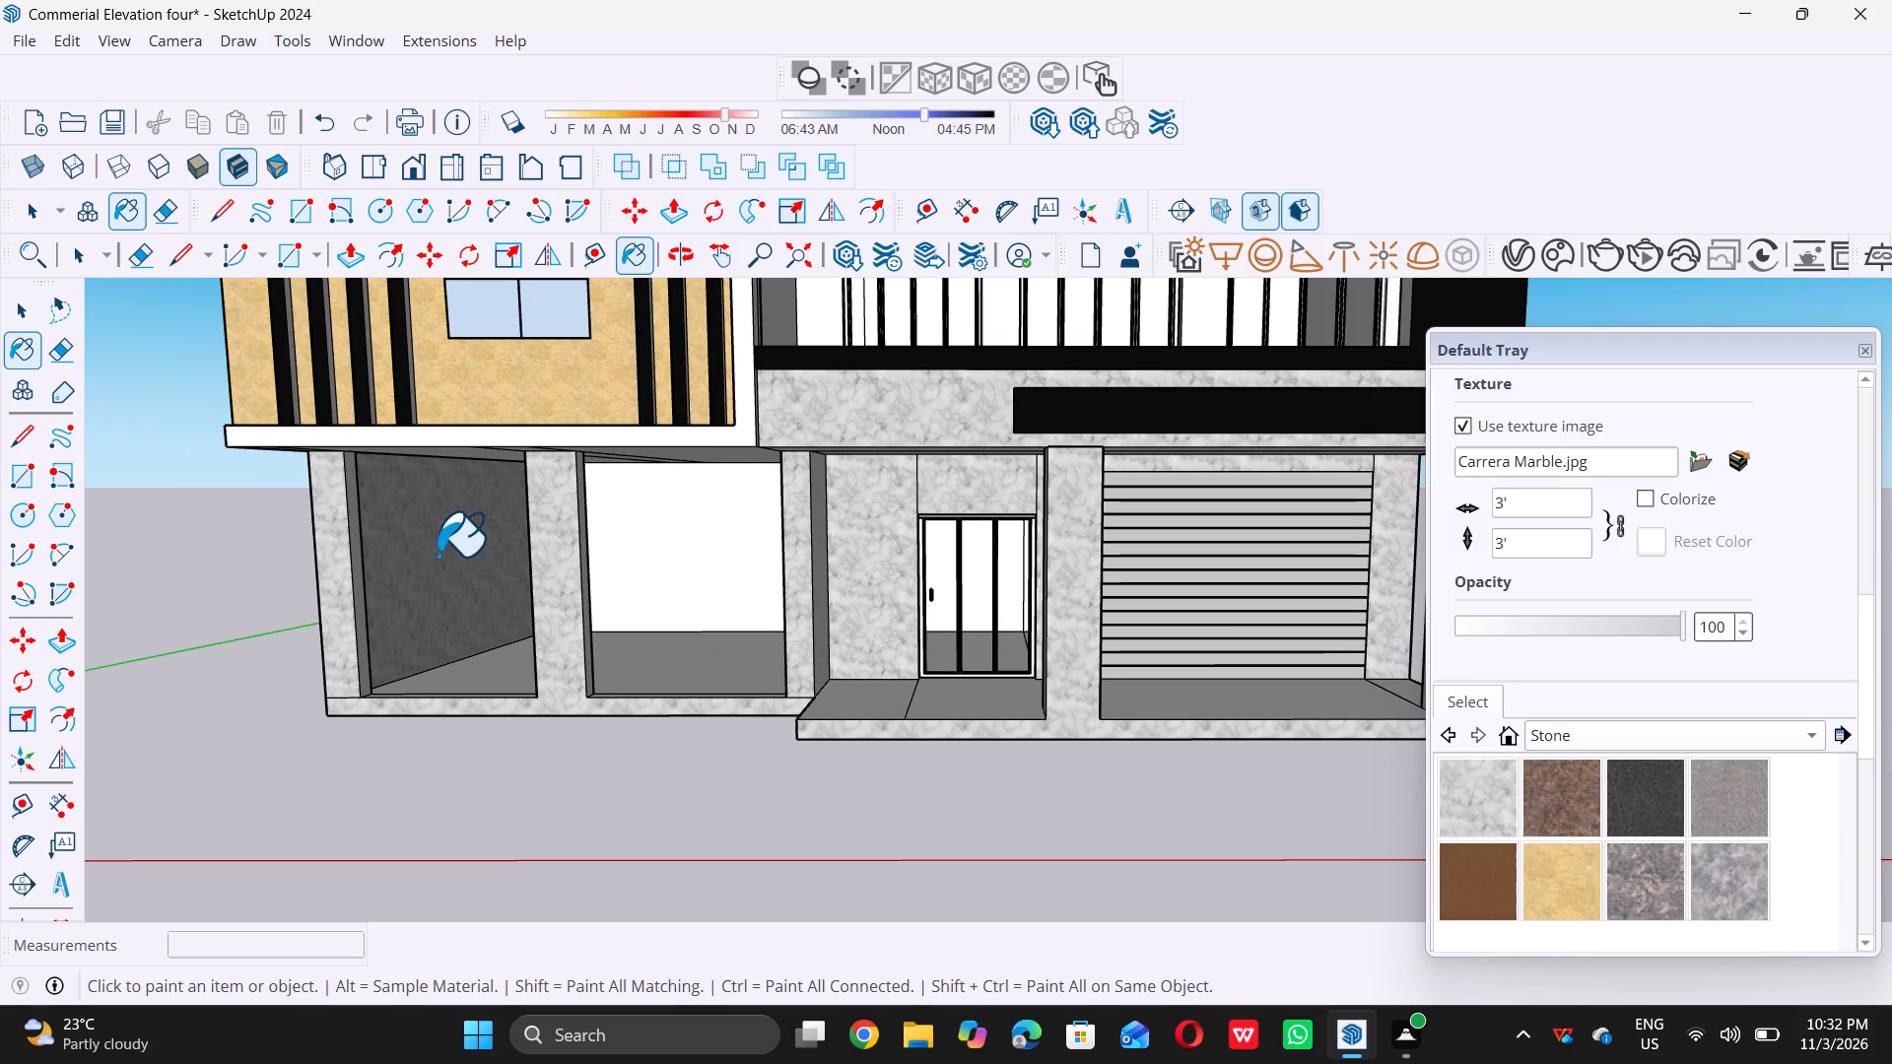
{"action": "double_click", "coordinate": [658, 562]}
{"action": "scroll", "coordinate": [667, 644], "scroll_direction": "down", "scroll_amount": 10}
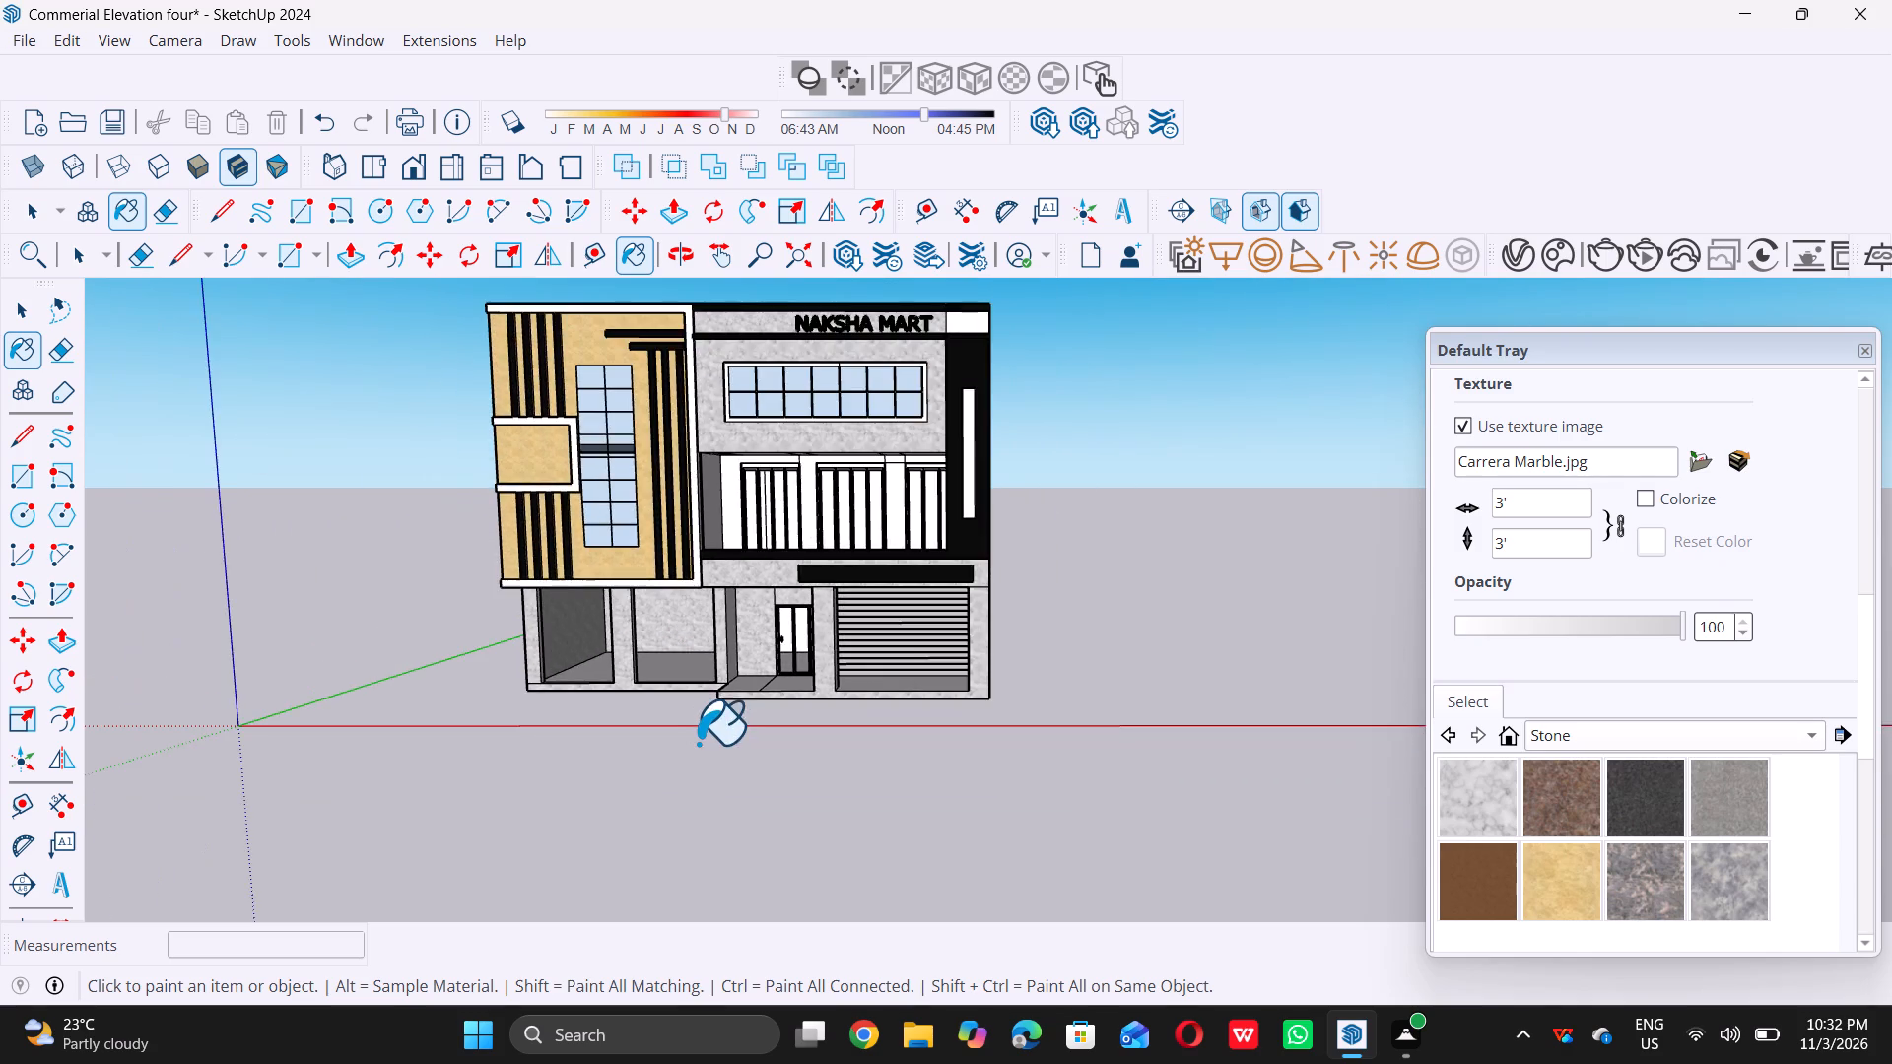
{"action": "scroll", "coordinate": [702, 744], "scroll_direction": "down", "scroll_amount": 5}
{"action": "middle_click_drag", "start_coordinate": [709, 757], "coordinate": [775, 741]}
{"action": "scroll", "coordinate": [794, 743], "scroll_direction": "up", "scroll_amount": 3}
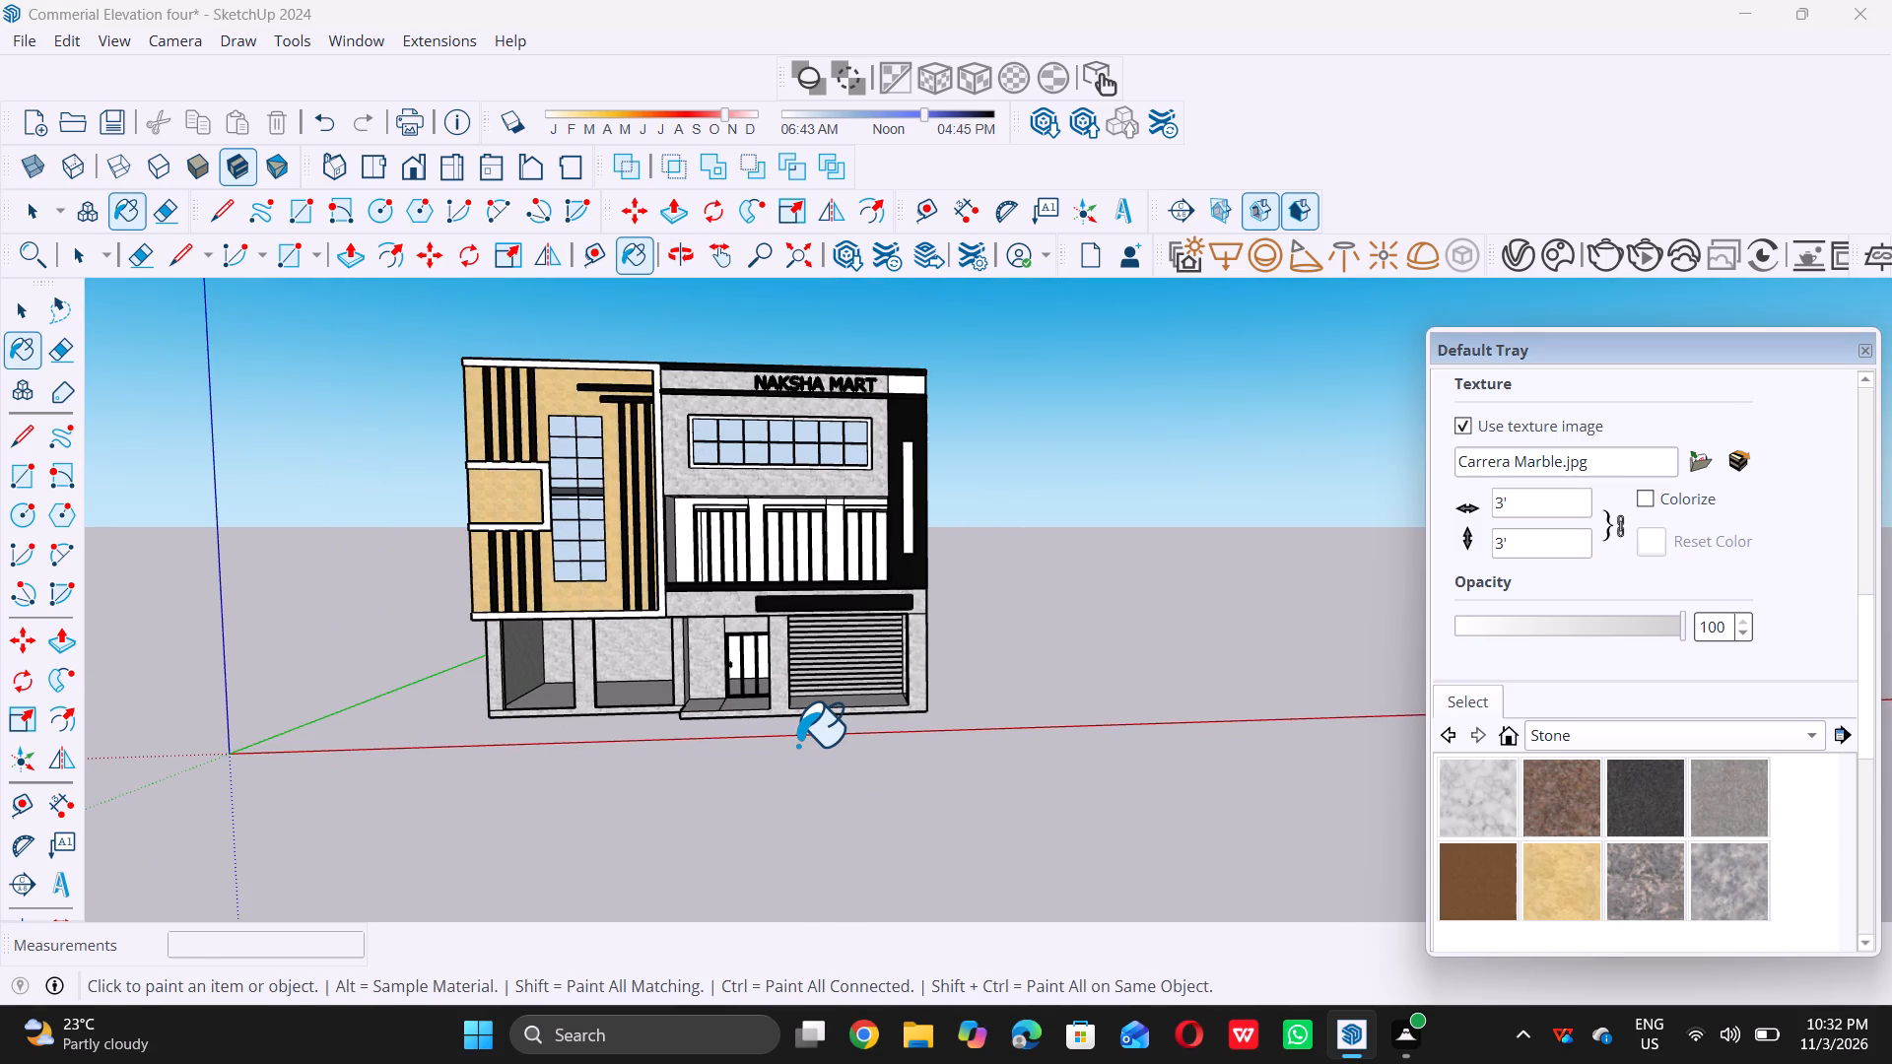
{"action": "key", "text": "space"}
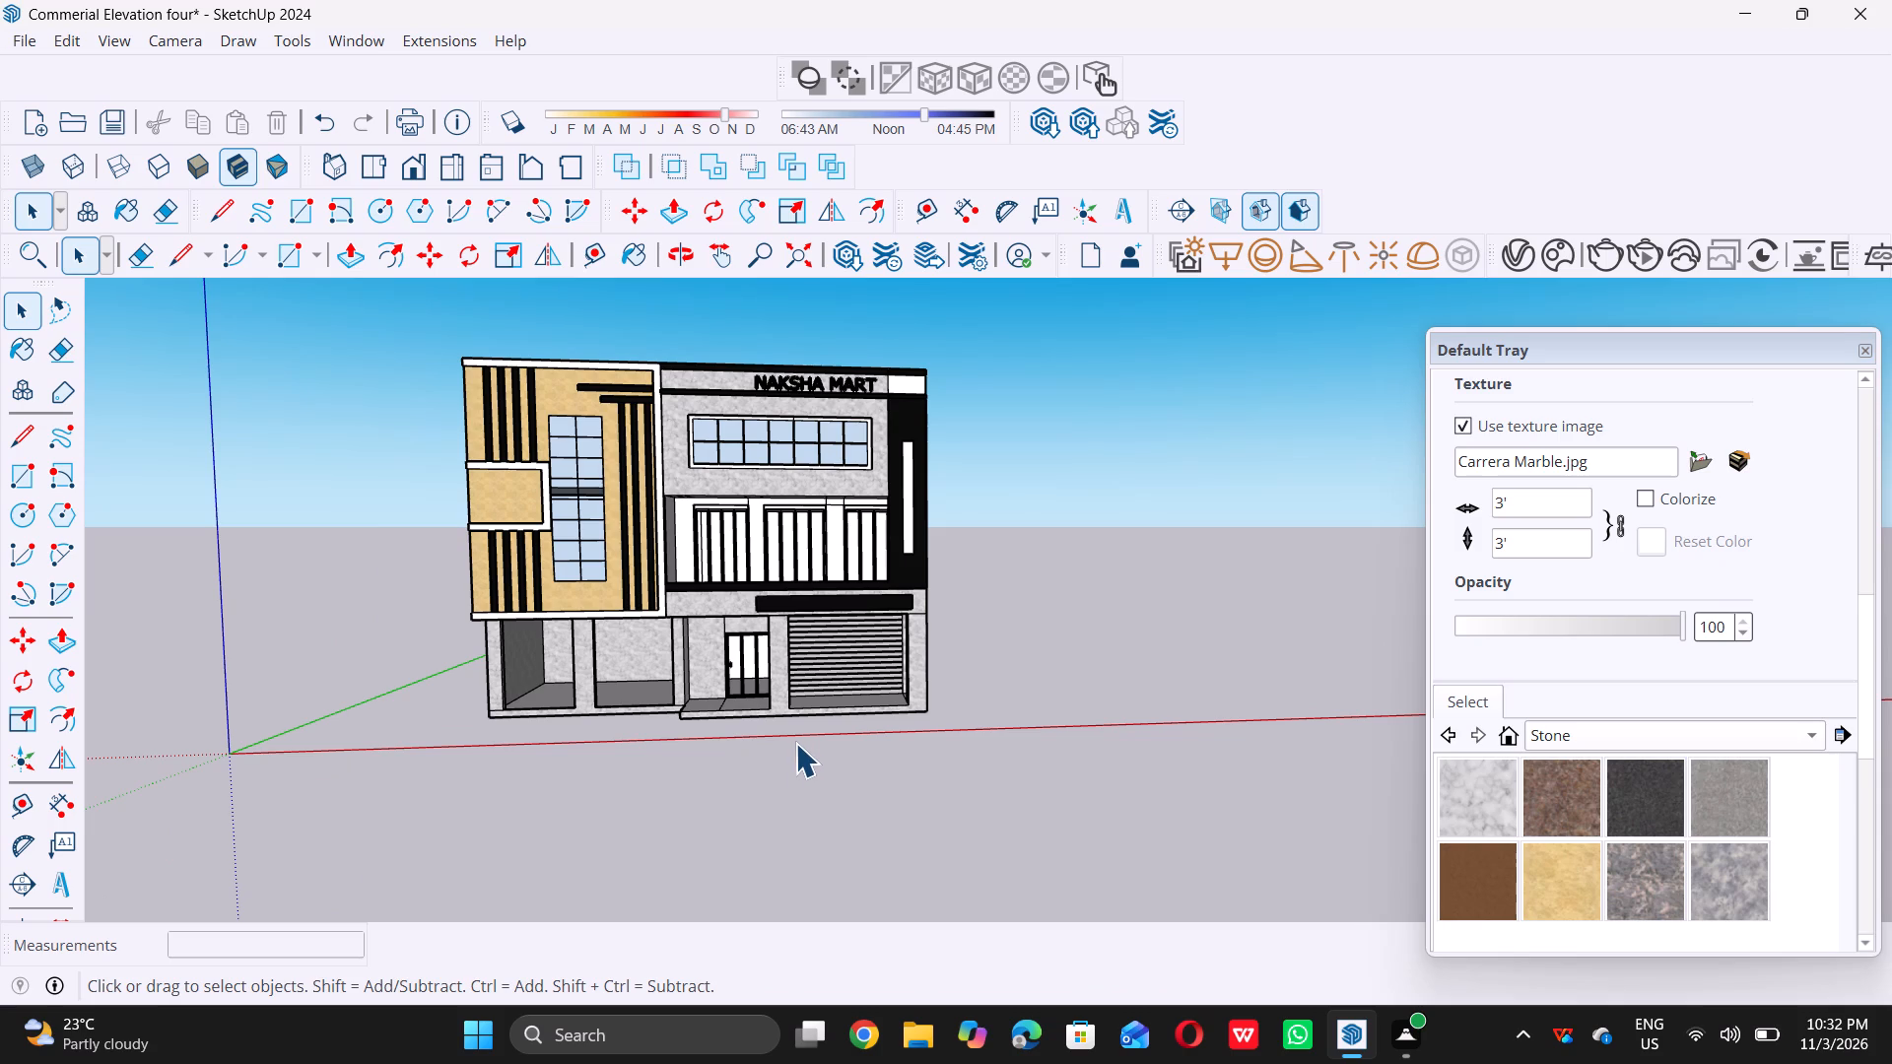
Search 3D Warehouse for "balcony" models.
{"action": "middle_click_drag", "start_coordinate": [776, 523], "coordinate": [710, 629]}
{"action": "scroll", "coordinate": [761, 585], "scroll_direction": "up", "scroll_amount": 4}
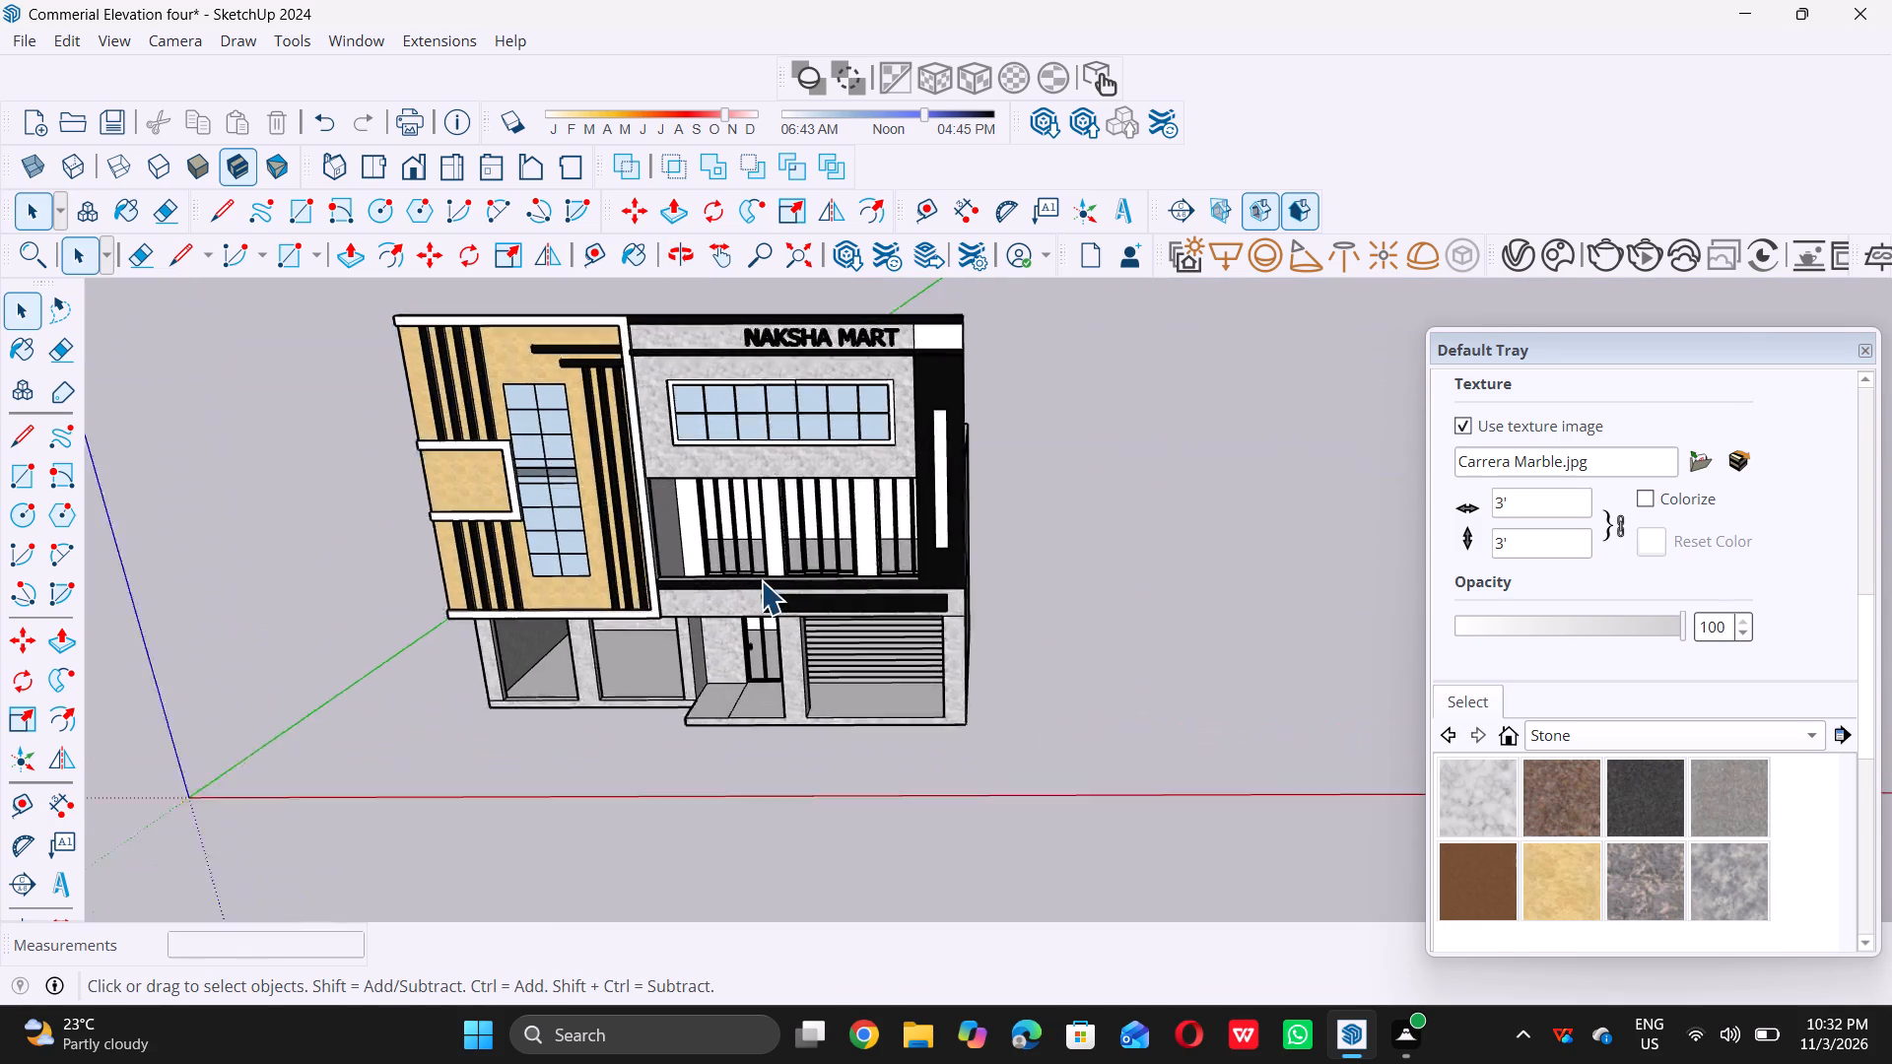
{"action": "scroll", "coordinate": [757, 578], "scroll_direction": "up", "scroll_amount": 5}
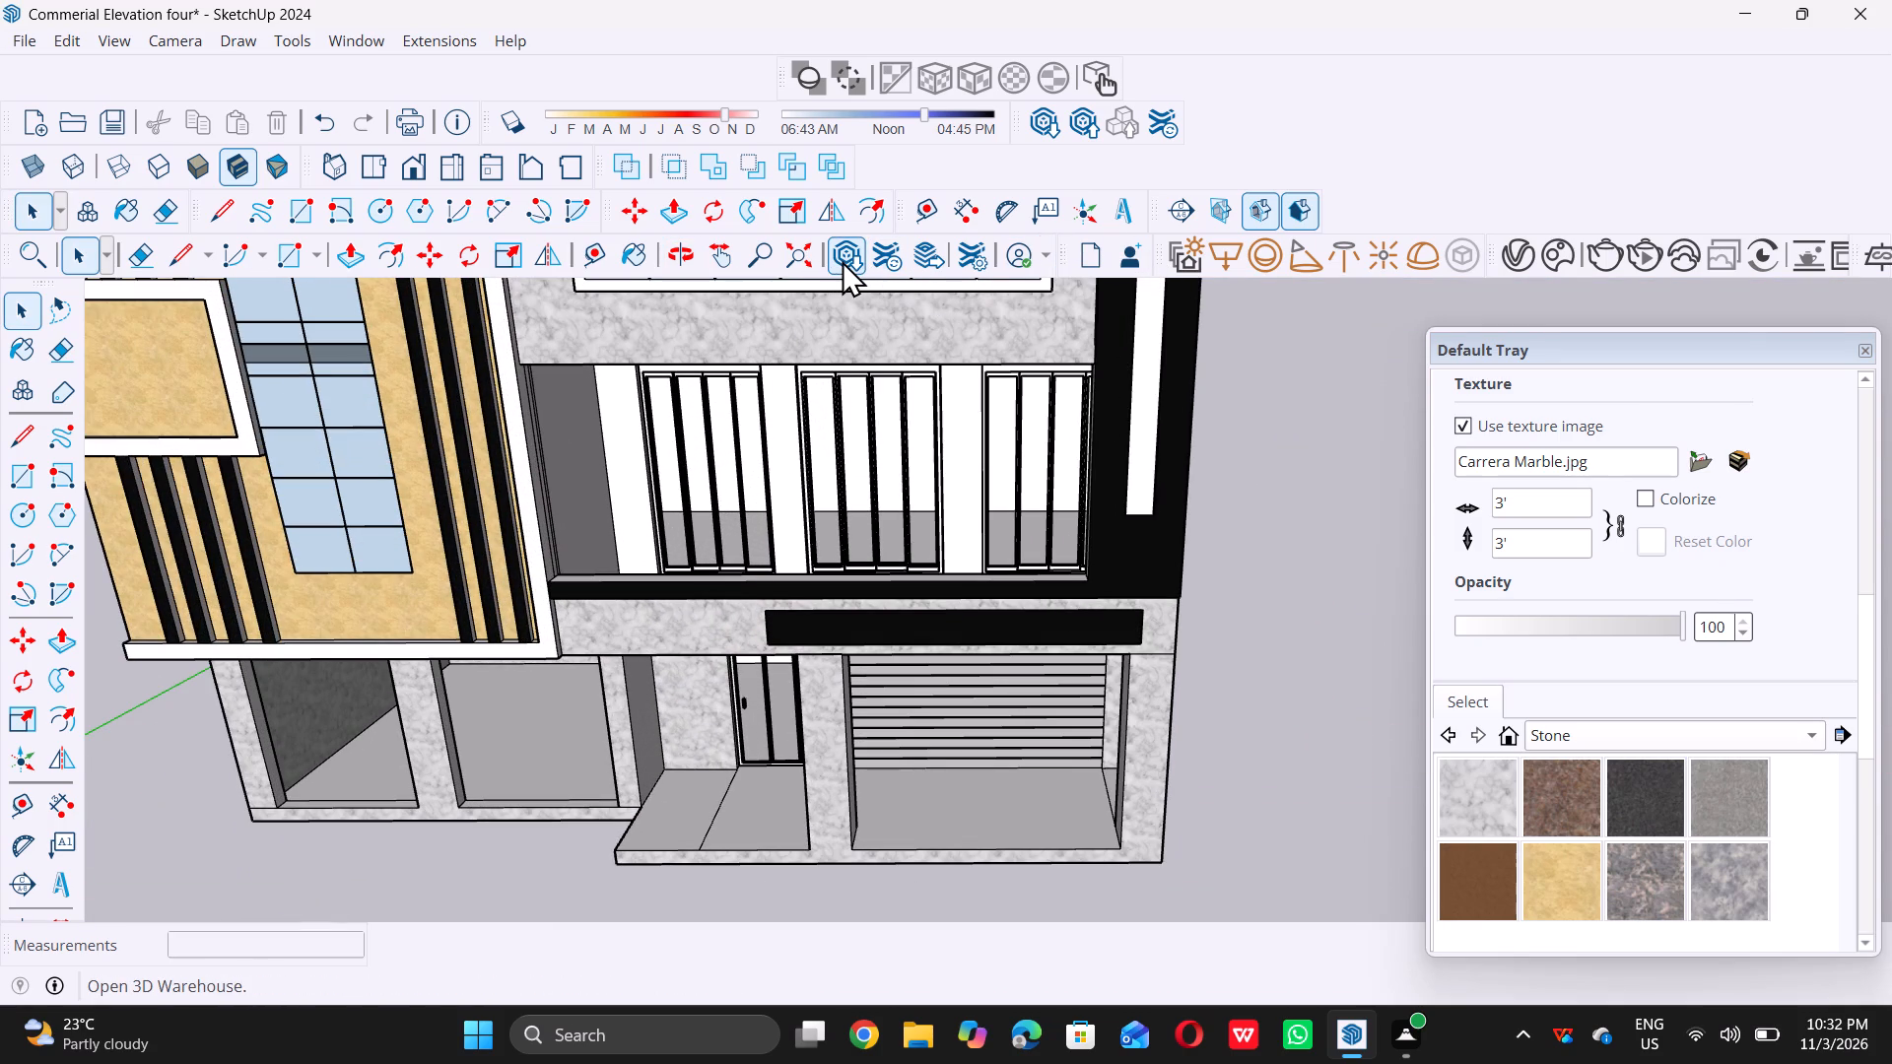
{"action": "double_click", "coordinate": [842, 259]}
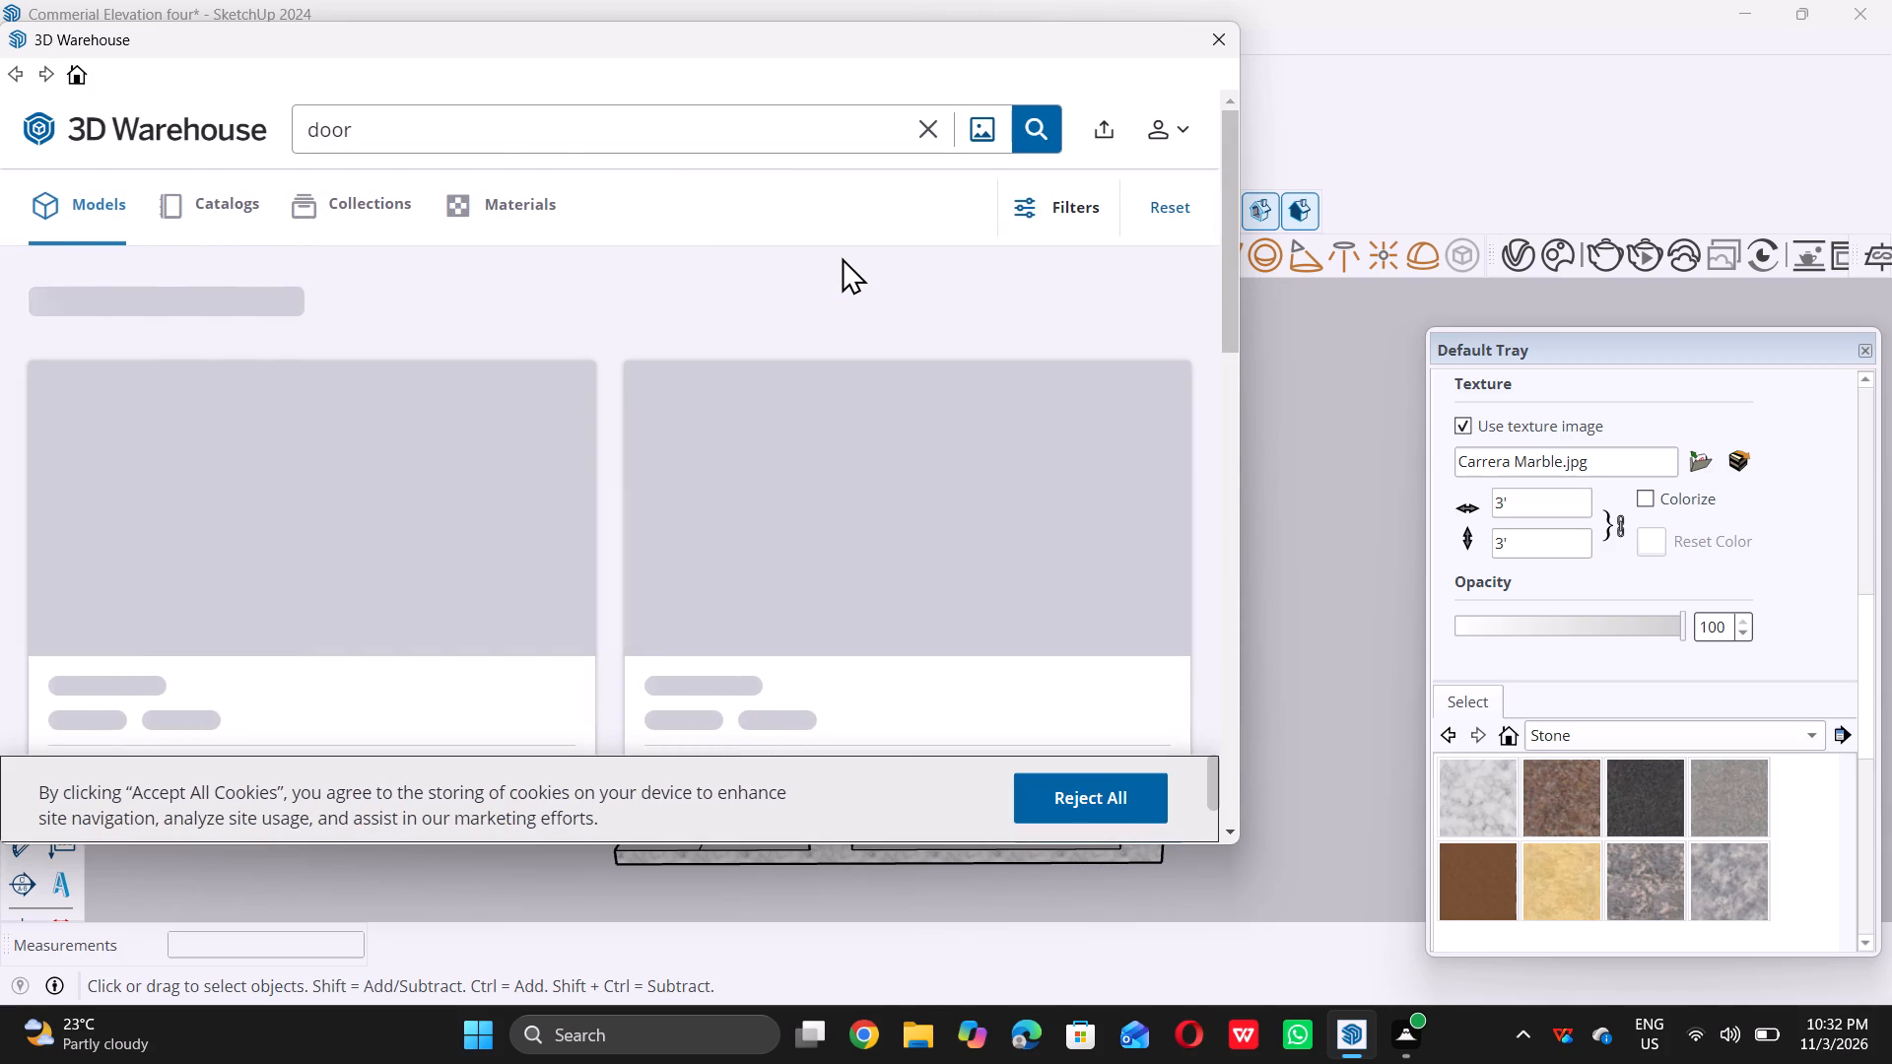
{"action": "double_click", "coordinate": [478, 124]}
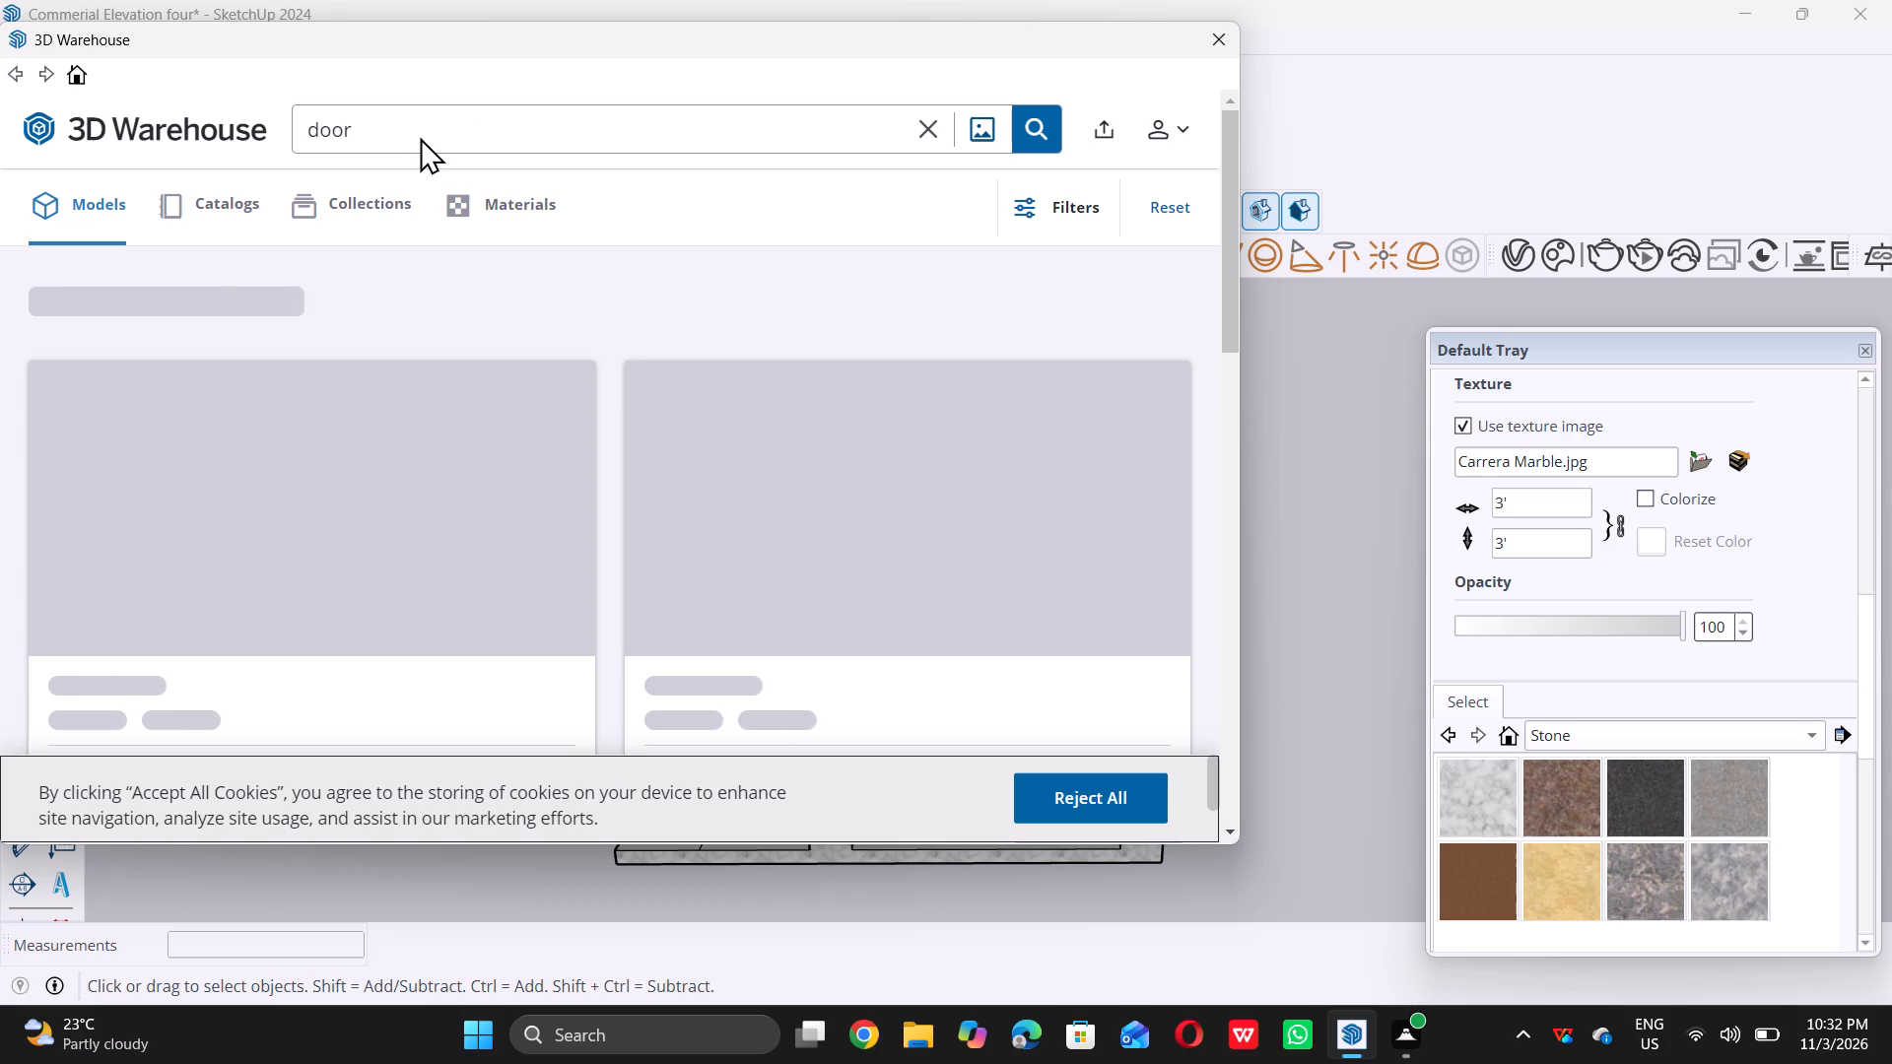
{"action": "triple_click", "coordinate": [426, 125]}
{"action": "left_click", "coordinate": [426, 125]}
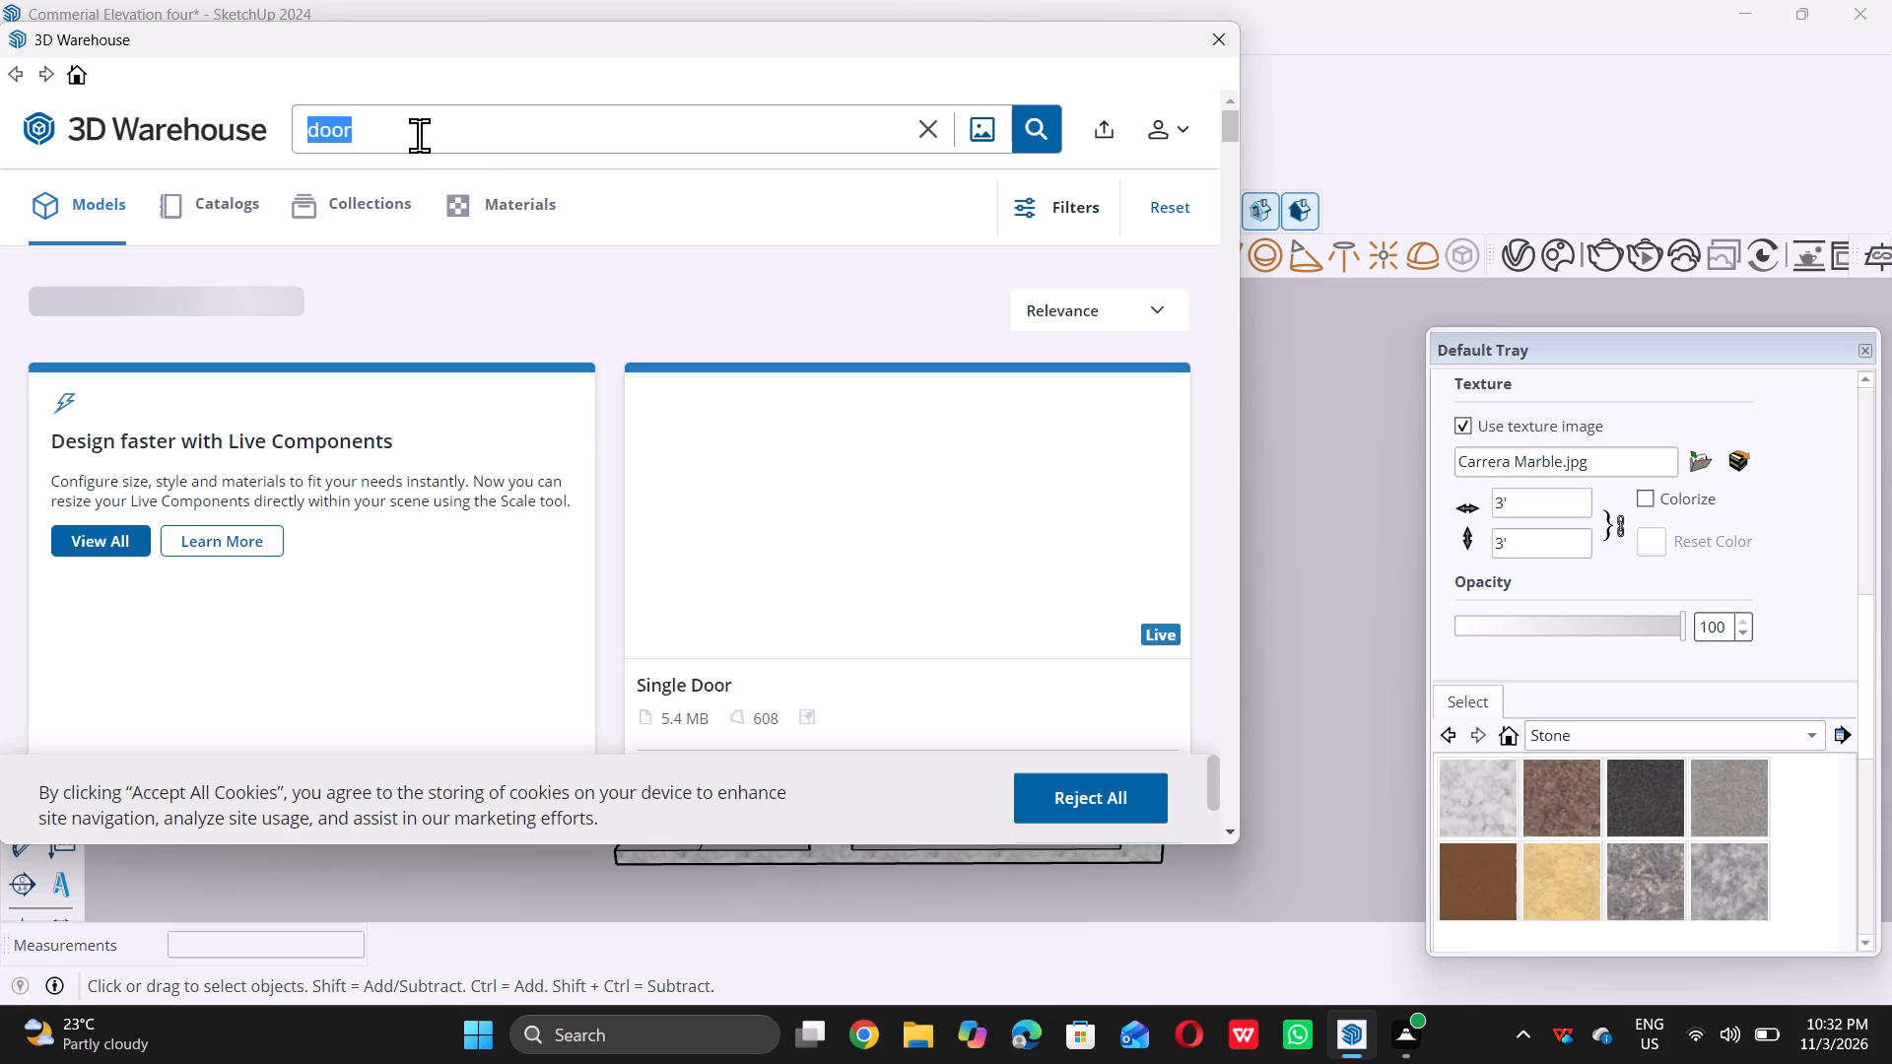
{"action": "left_click", "coordinate": [419, 135]}
{"action": "key", "text": "BackSpace"}
{"action": "key", "text": "BackSpace"}
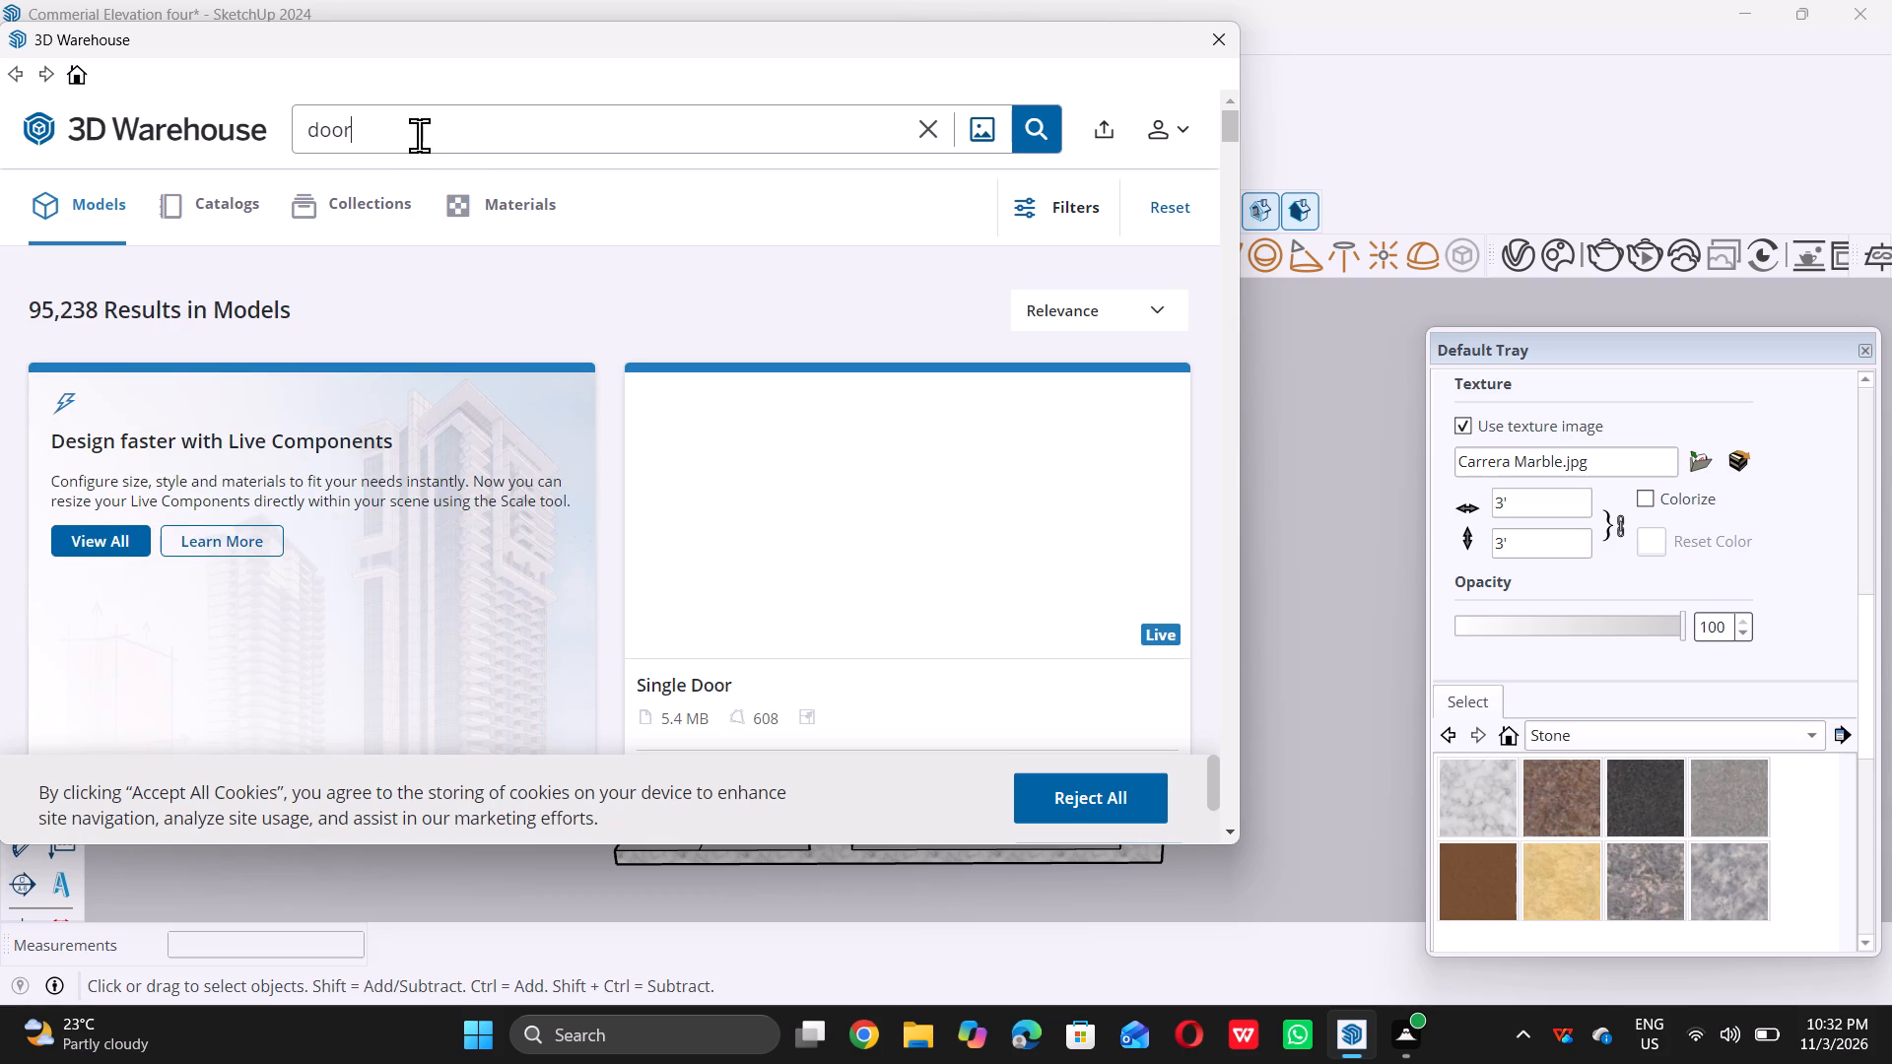
{"action": "key", "text": "BackSpace"}
{"action": "key", "text": "BackSpace"}
{"action": "key", "text": "BackSpace"}
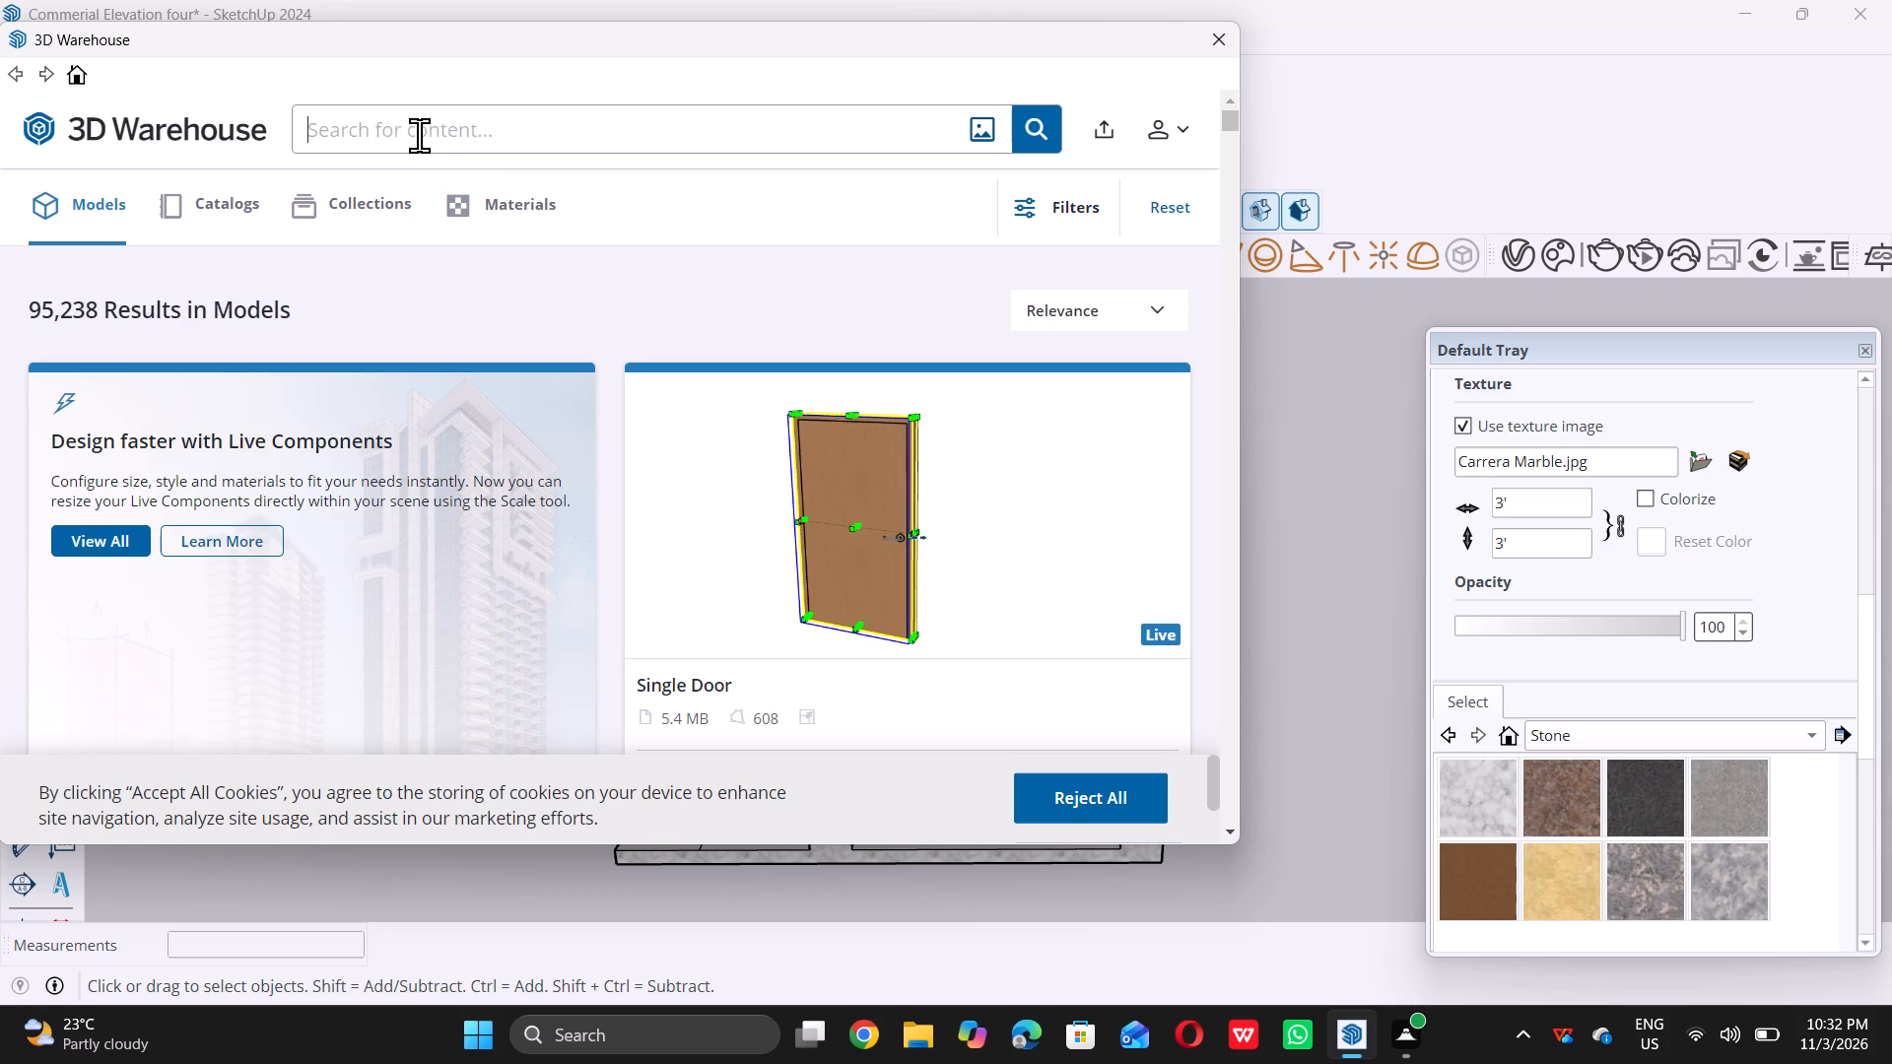
{"action": "key", "text": "BackSpace"}
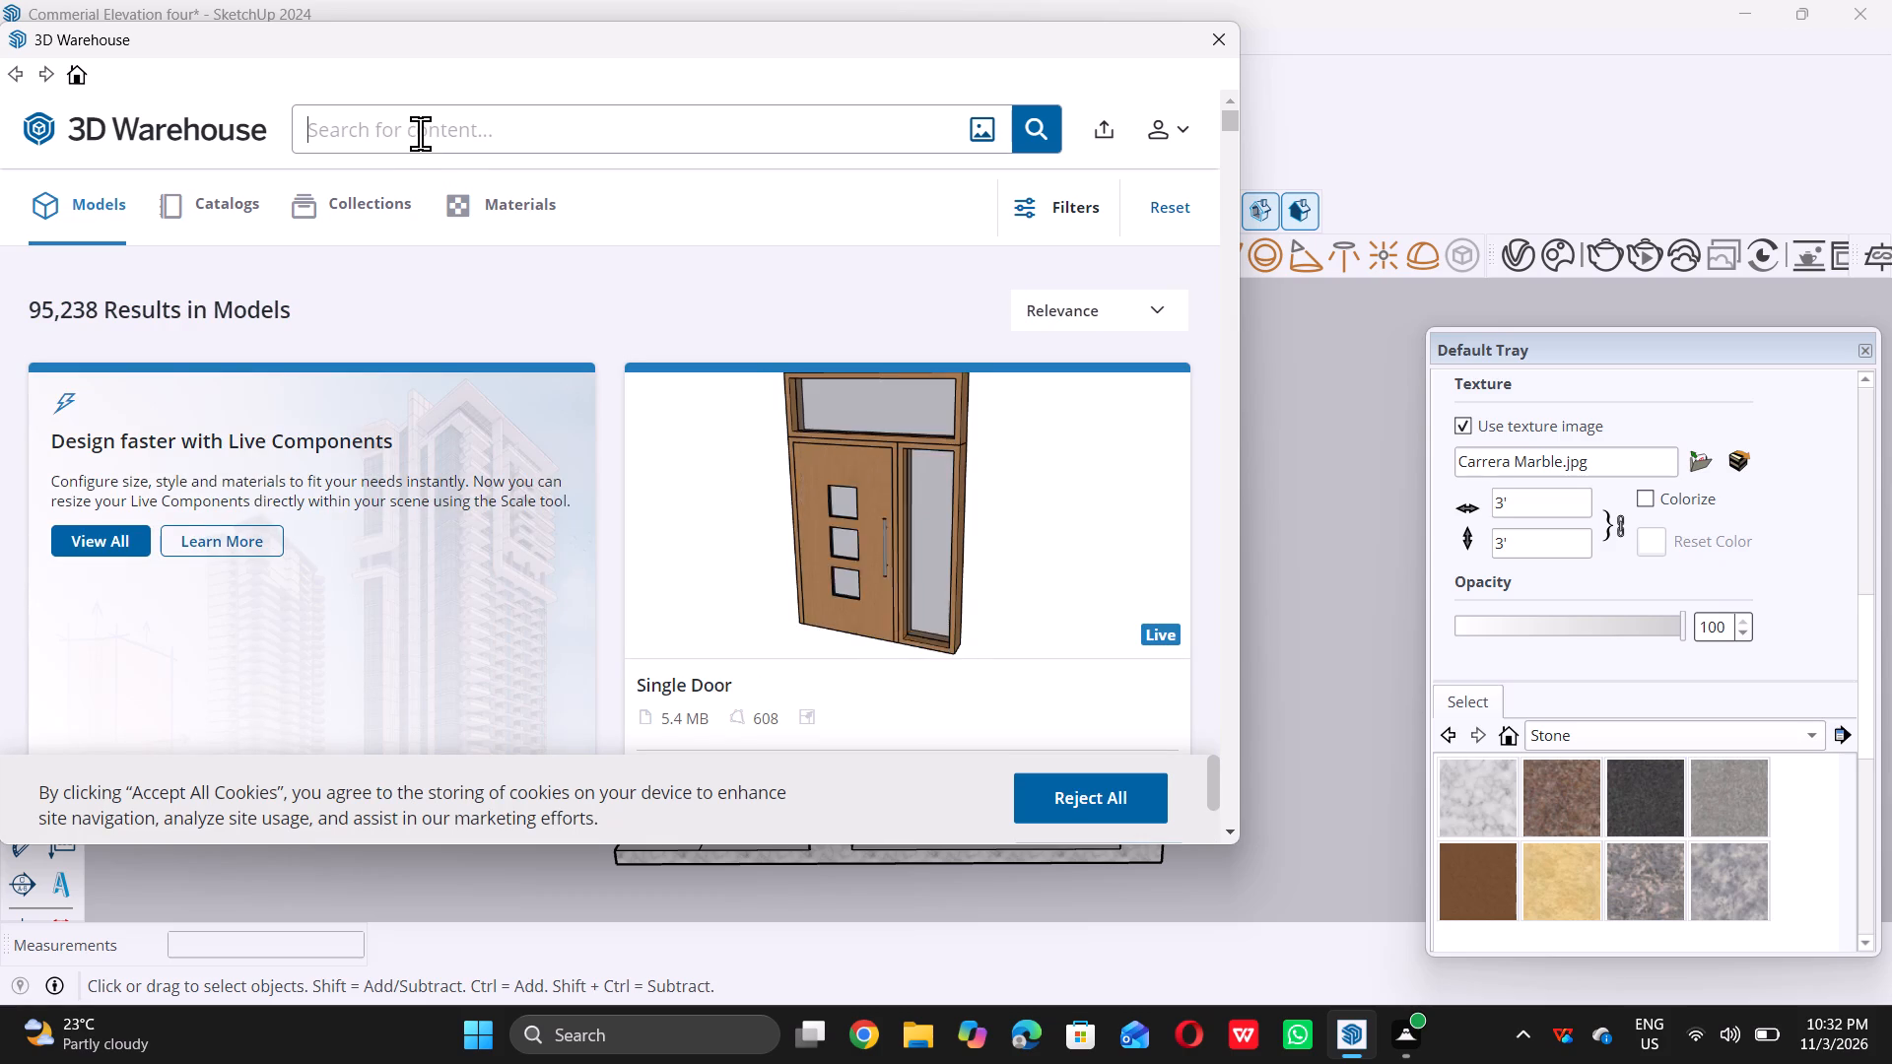
{"action": "key", "text": "b"}
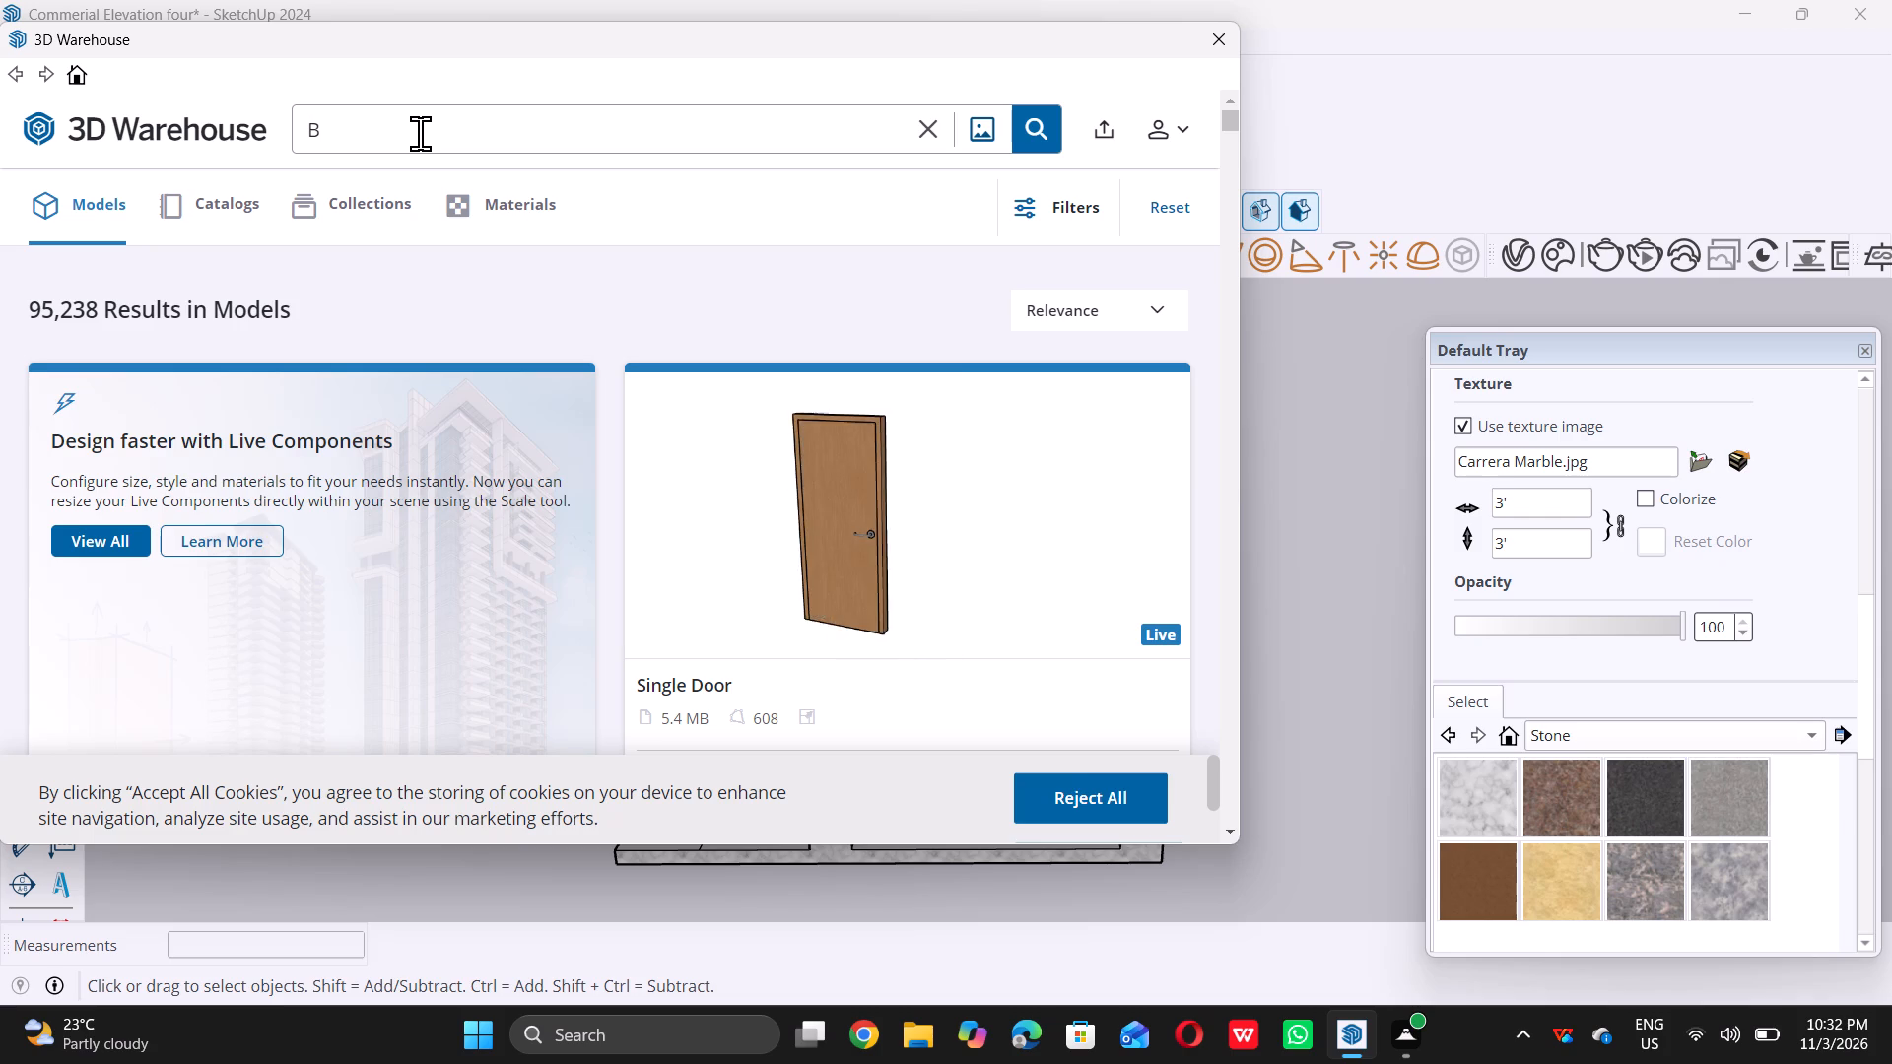
{"action": "type", "text": "AL"}
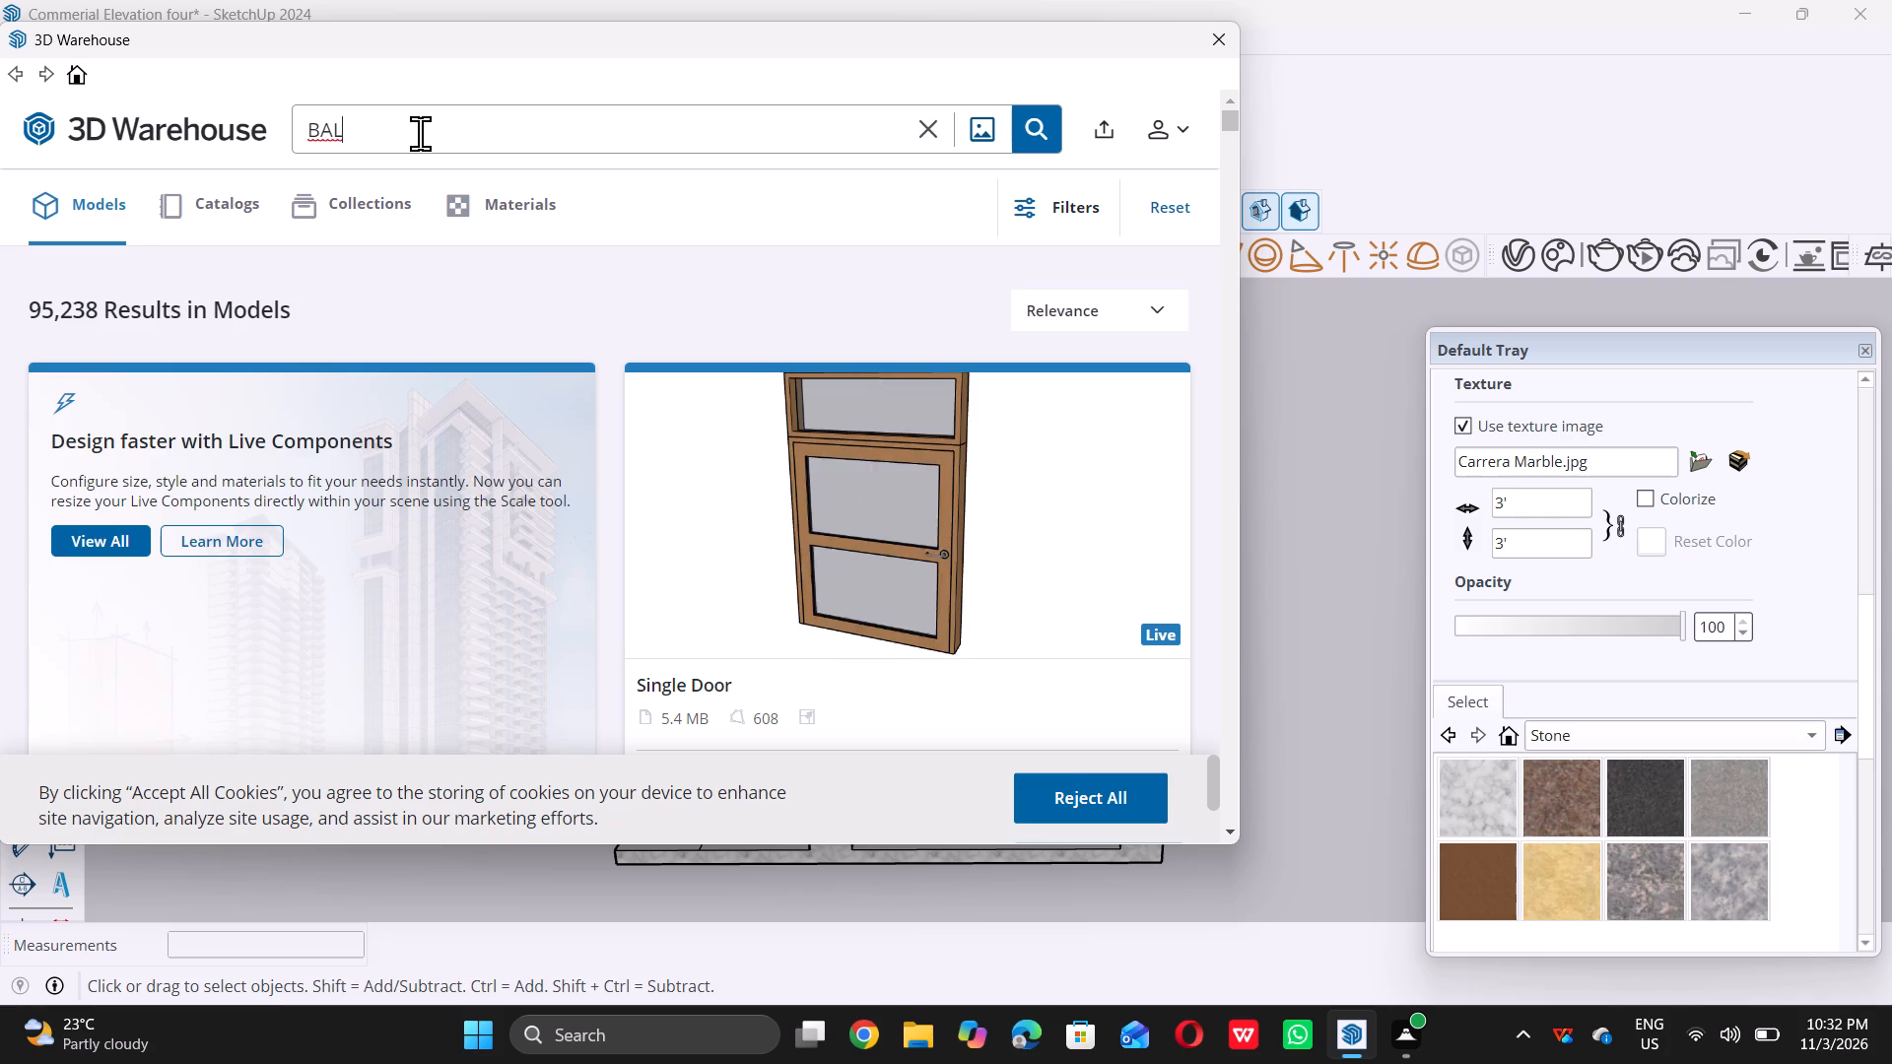
{"action": "key", "text": "BackSpace"}
{"action": "key", "text": "BackSpace"}
{"action": "key", "text": "BackSpace"}
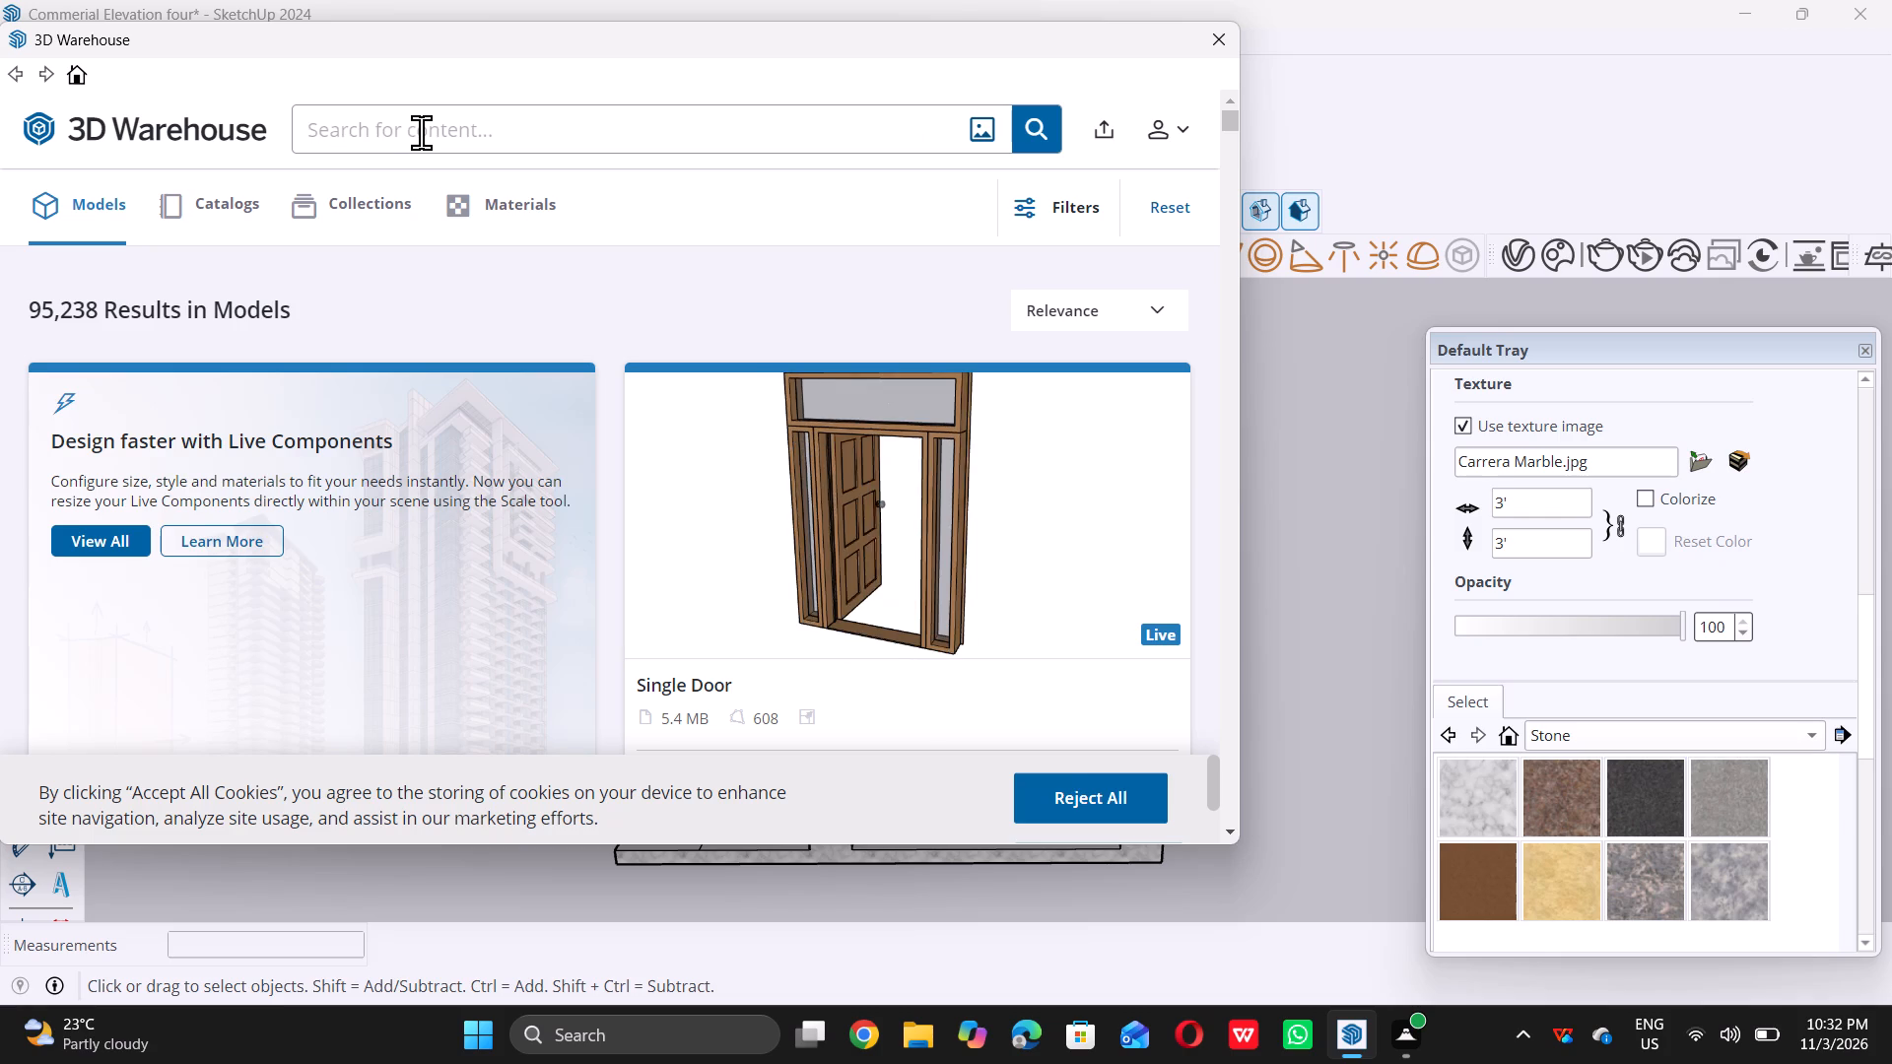
{"action": "type", "text": "bal"}
{"action": "type", "text": "ciny"}
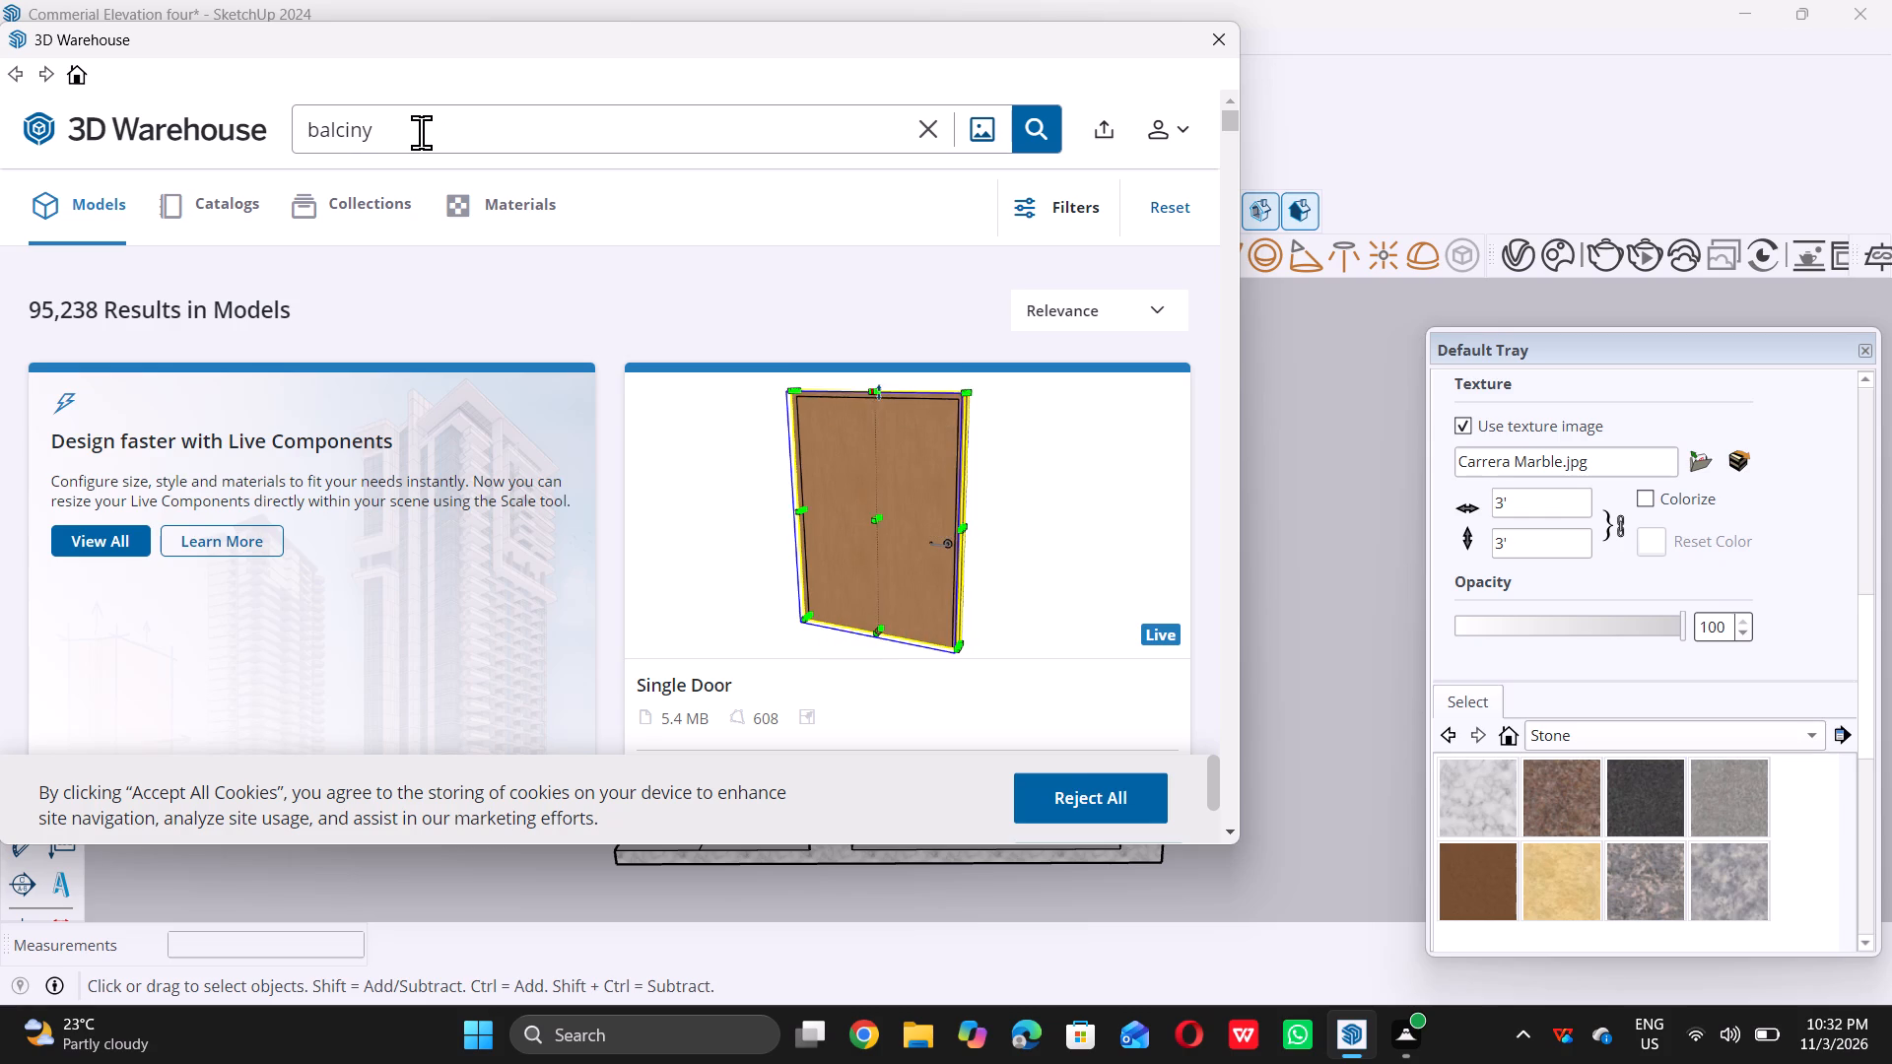
{"action": "key", "text": "BackSpace"}
{"action": "key", "text": "BackSpace"}
{"action": "key", "text": "BackSpace"}
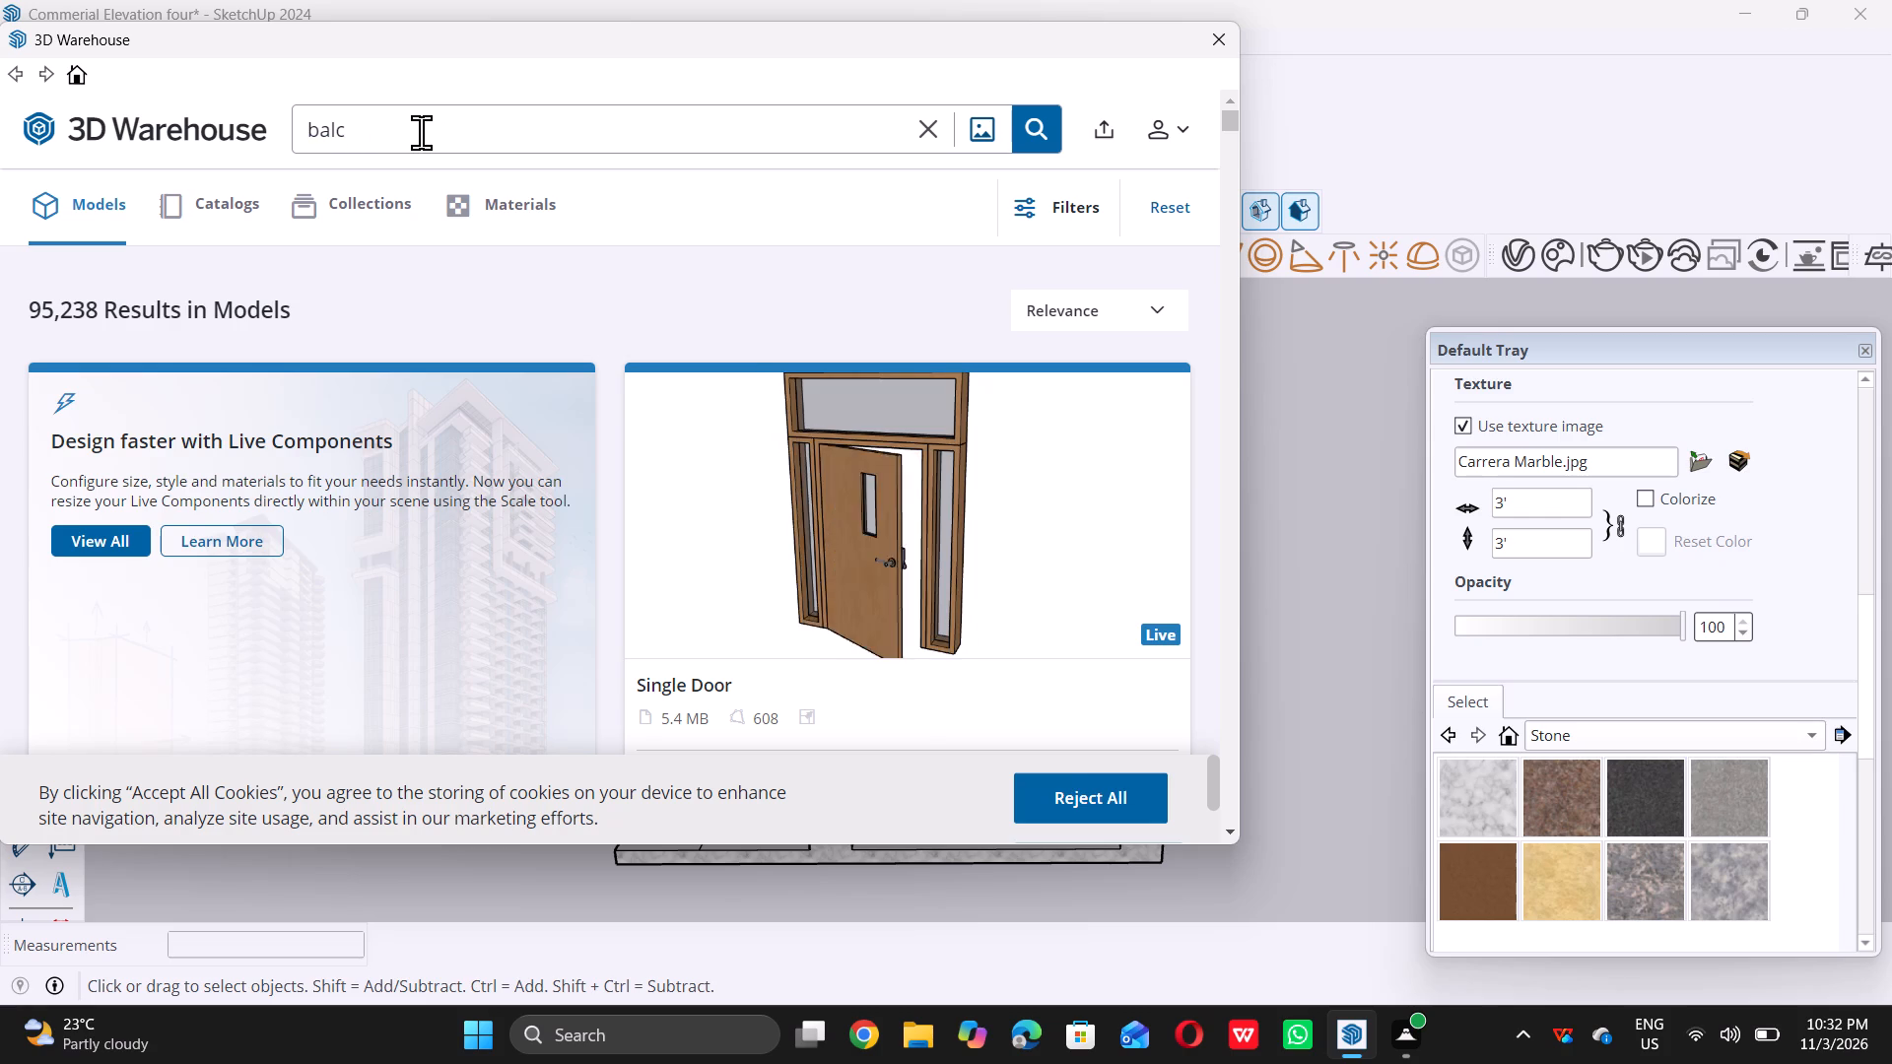
{"action": "type", "text": "ony"}
{"action": "key", "text": "Return"}
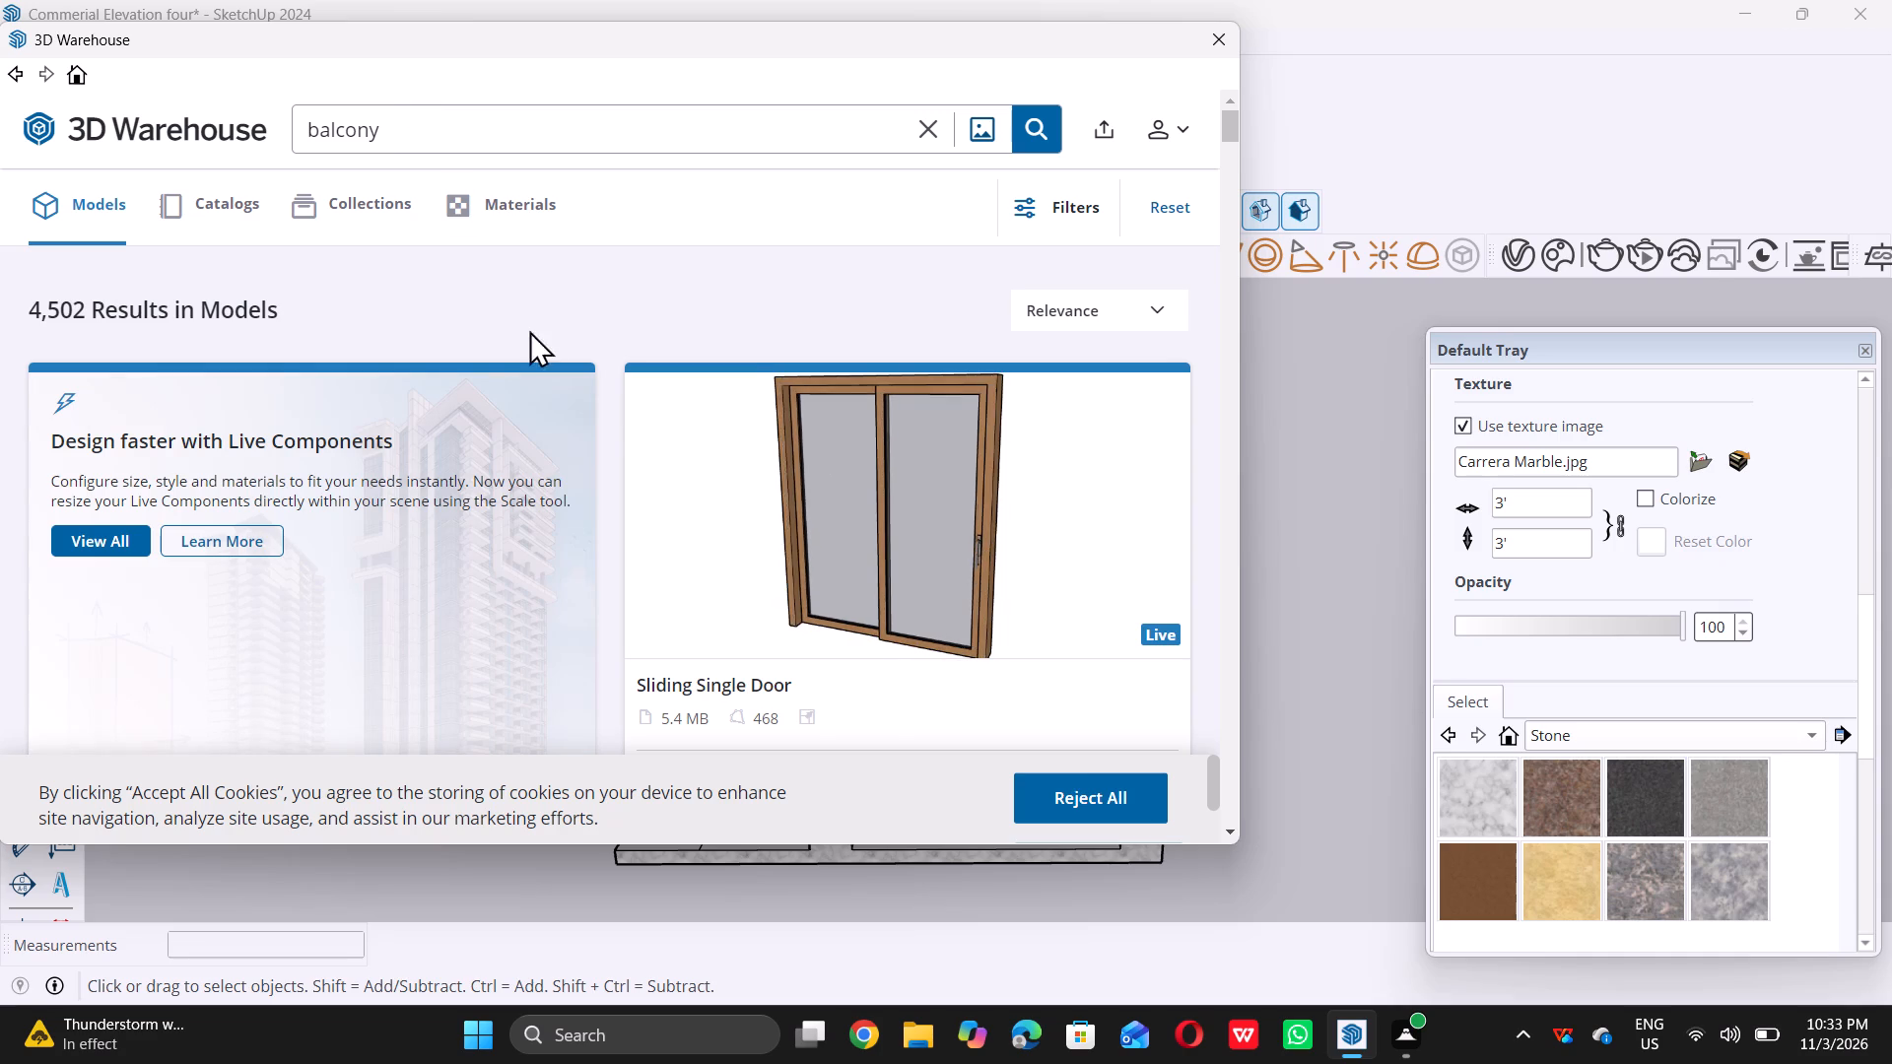
Browse the balcony search results for a railing that suits the first-floor balcony.
{"action": "scroll", "coordinate": [929, 619], "scroll_direction": "down", "scroll_amount": 10}
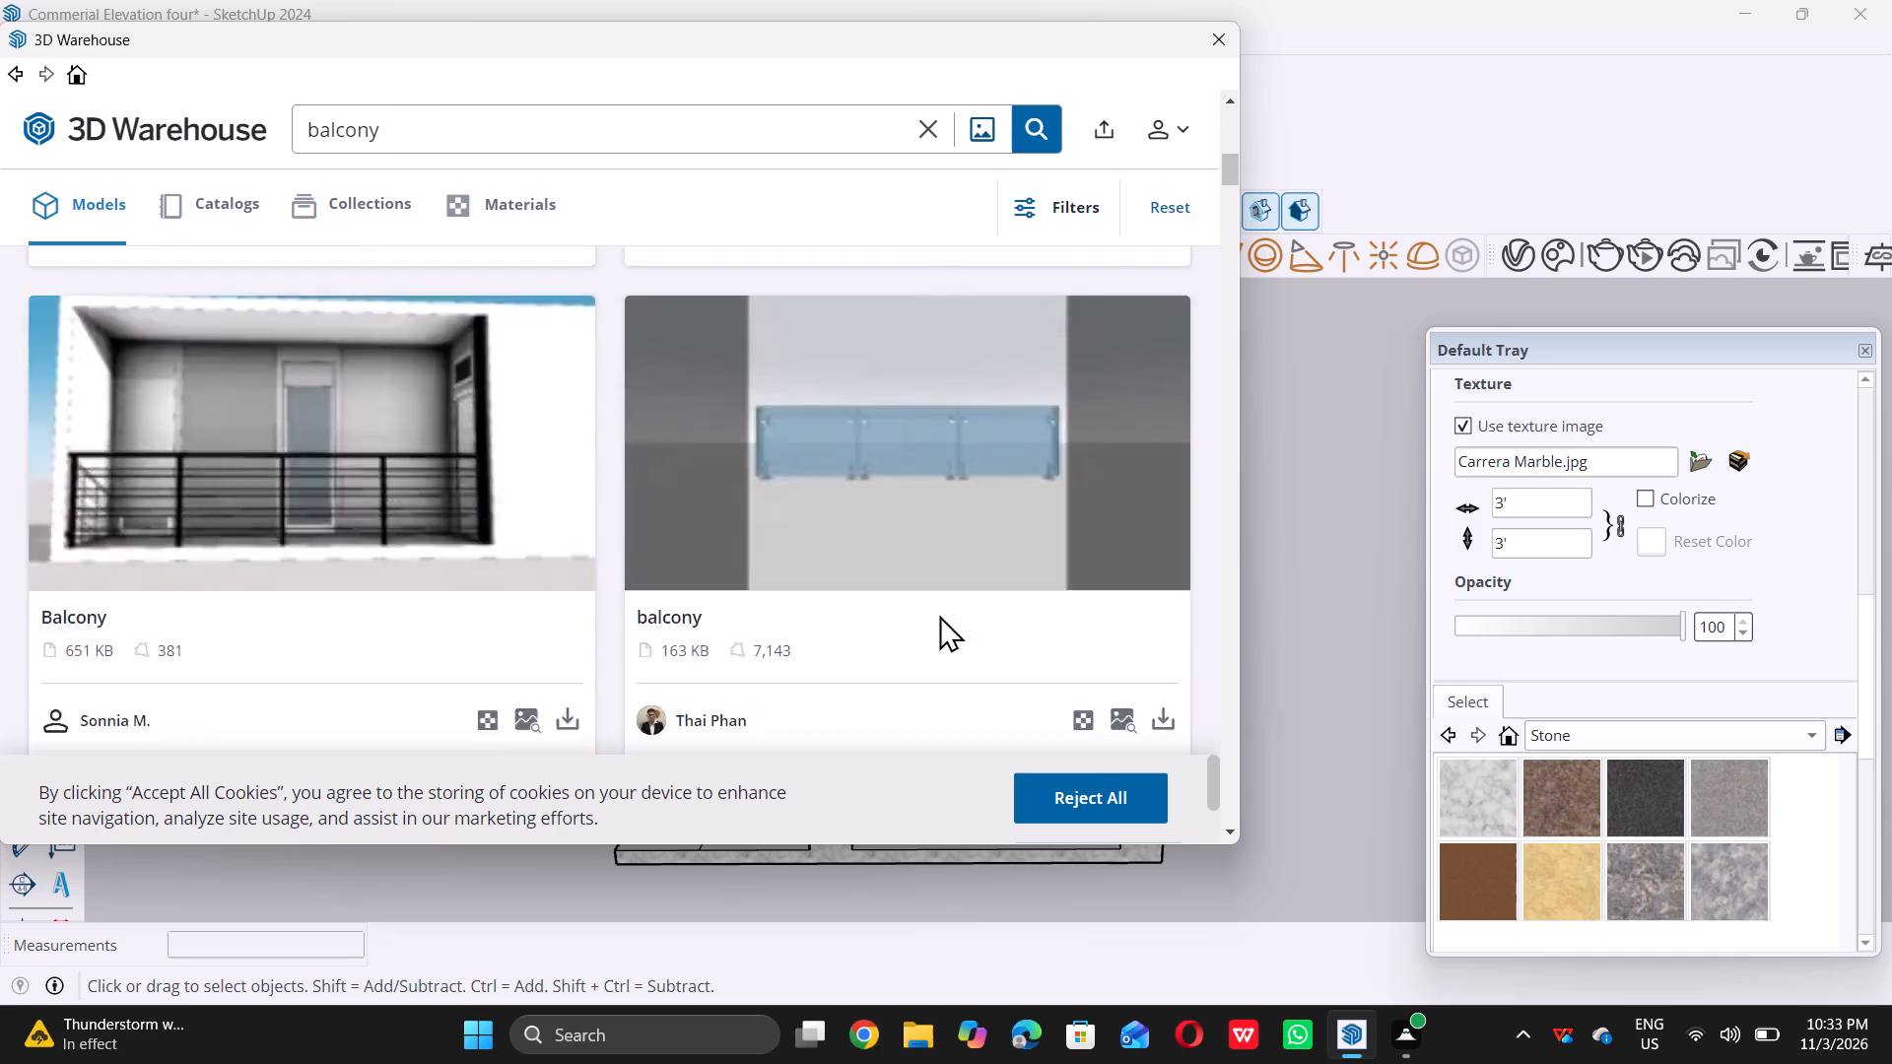
{"action": "scroll", "coordinate": [939, 615], "scroll_direction": "up", "scroll_amount": 5}
{"action": "scroll", "coordinate": [939, 614], "scroll_direction": "down", "scroll_amount": 4}
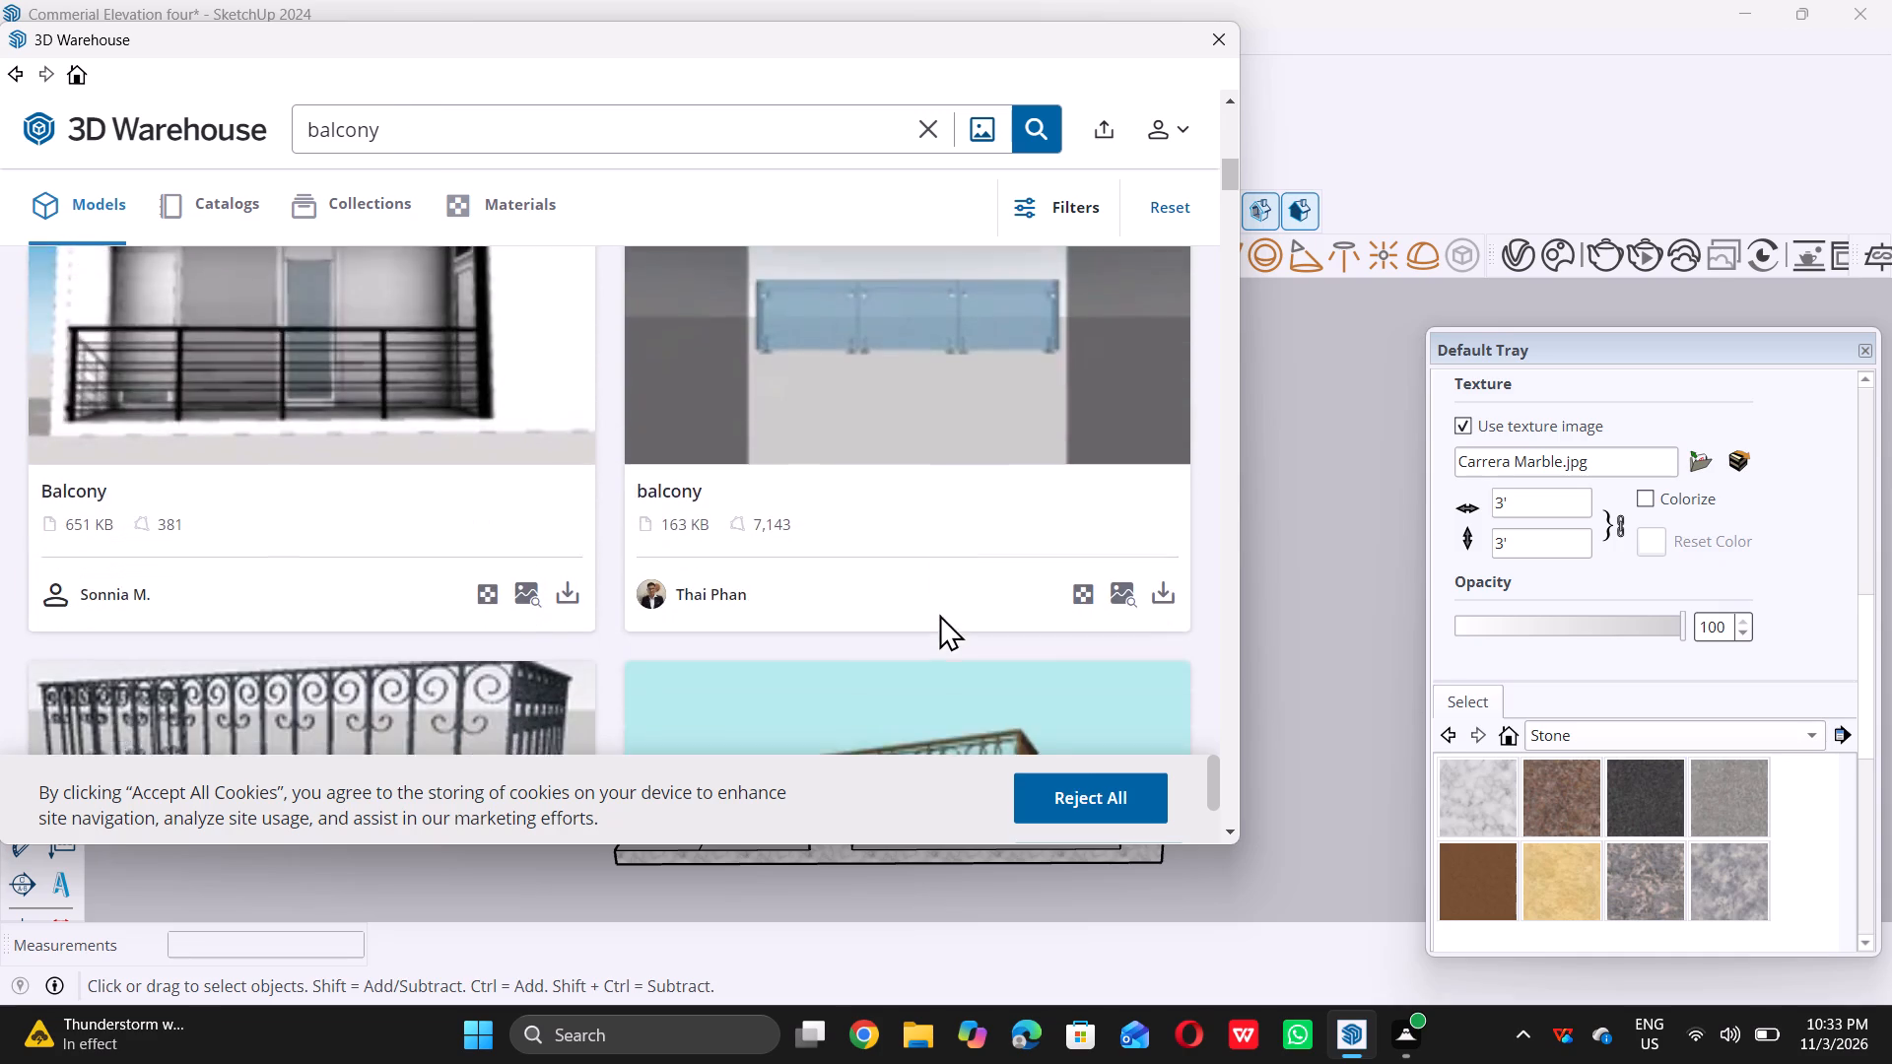
{"action": "scroll", "coordinate": [939, 614], "scroll_direction": "down", "scroll_amount": 7}
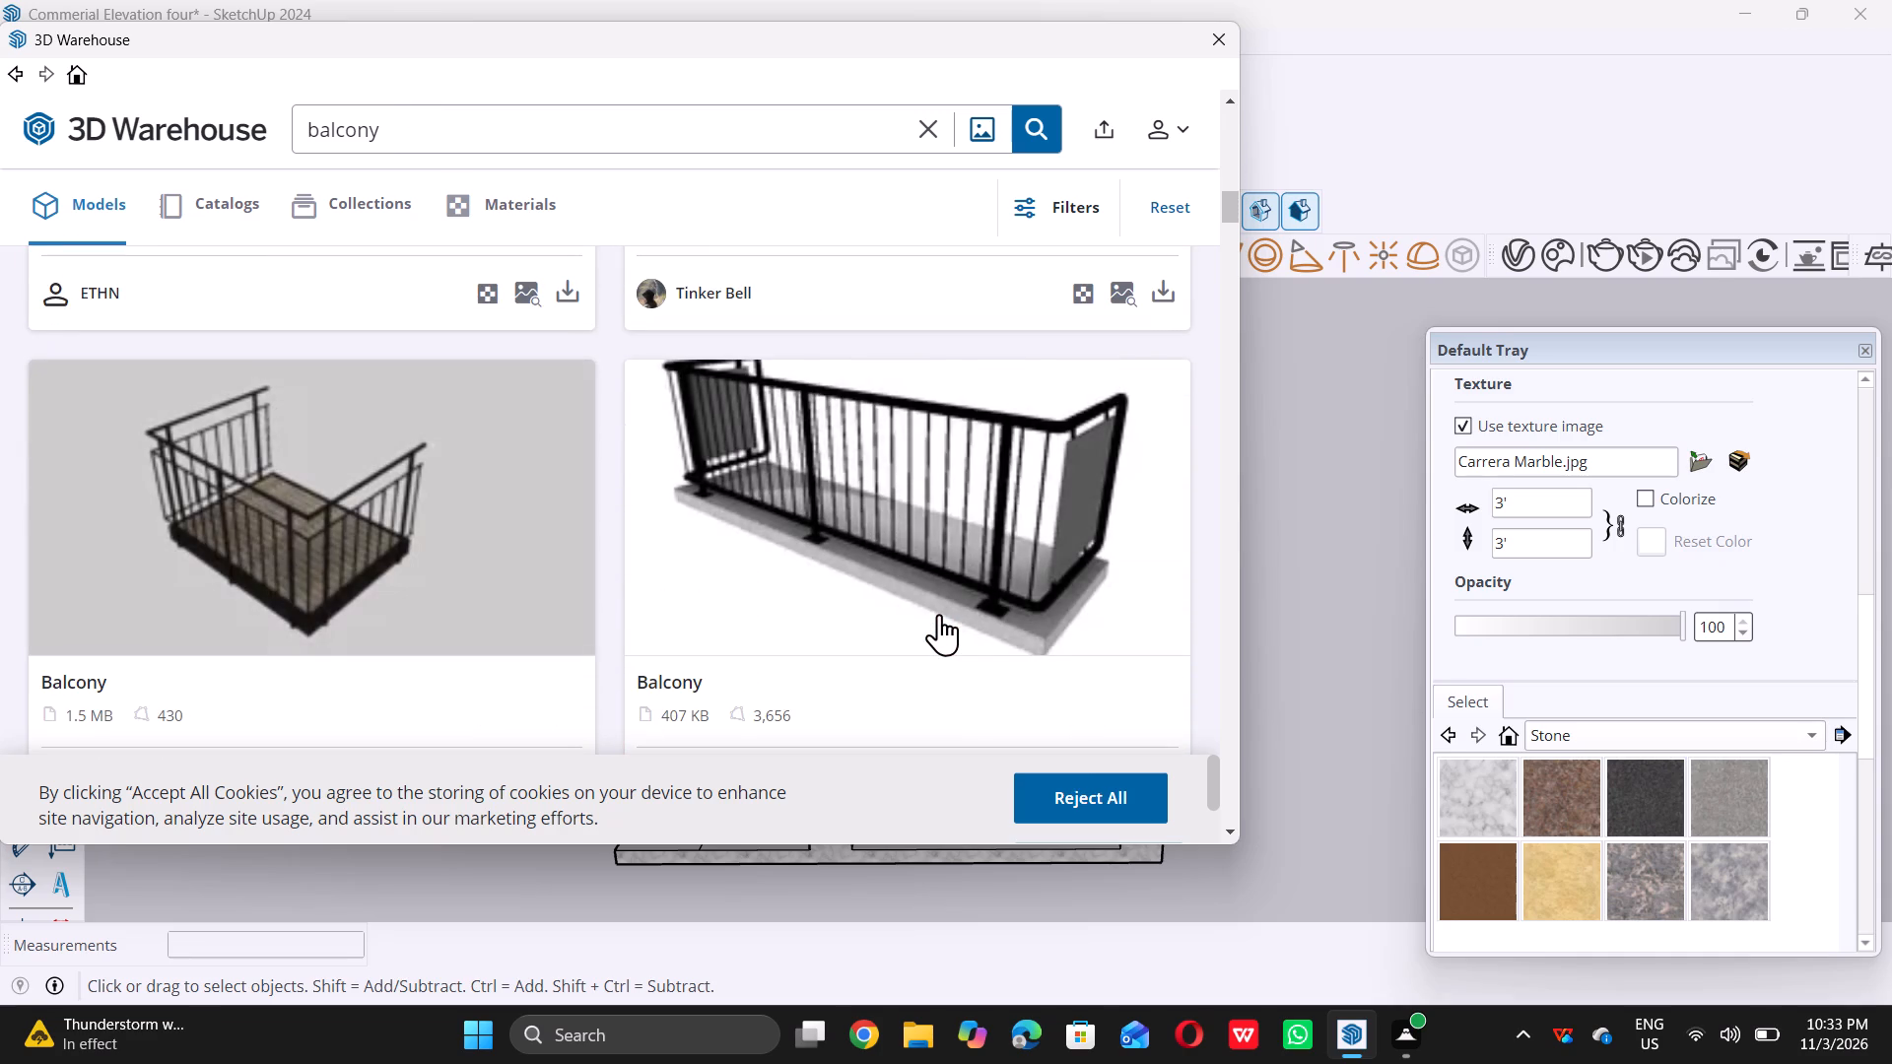
{"action": "scroll", "coordinate": [939, 614], "scroll_direction": "down", "scroll_amount": 10}
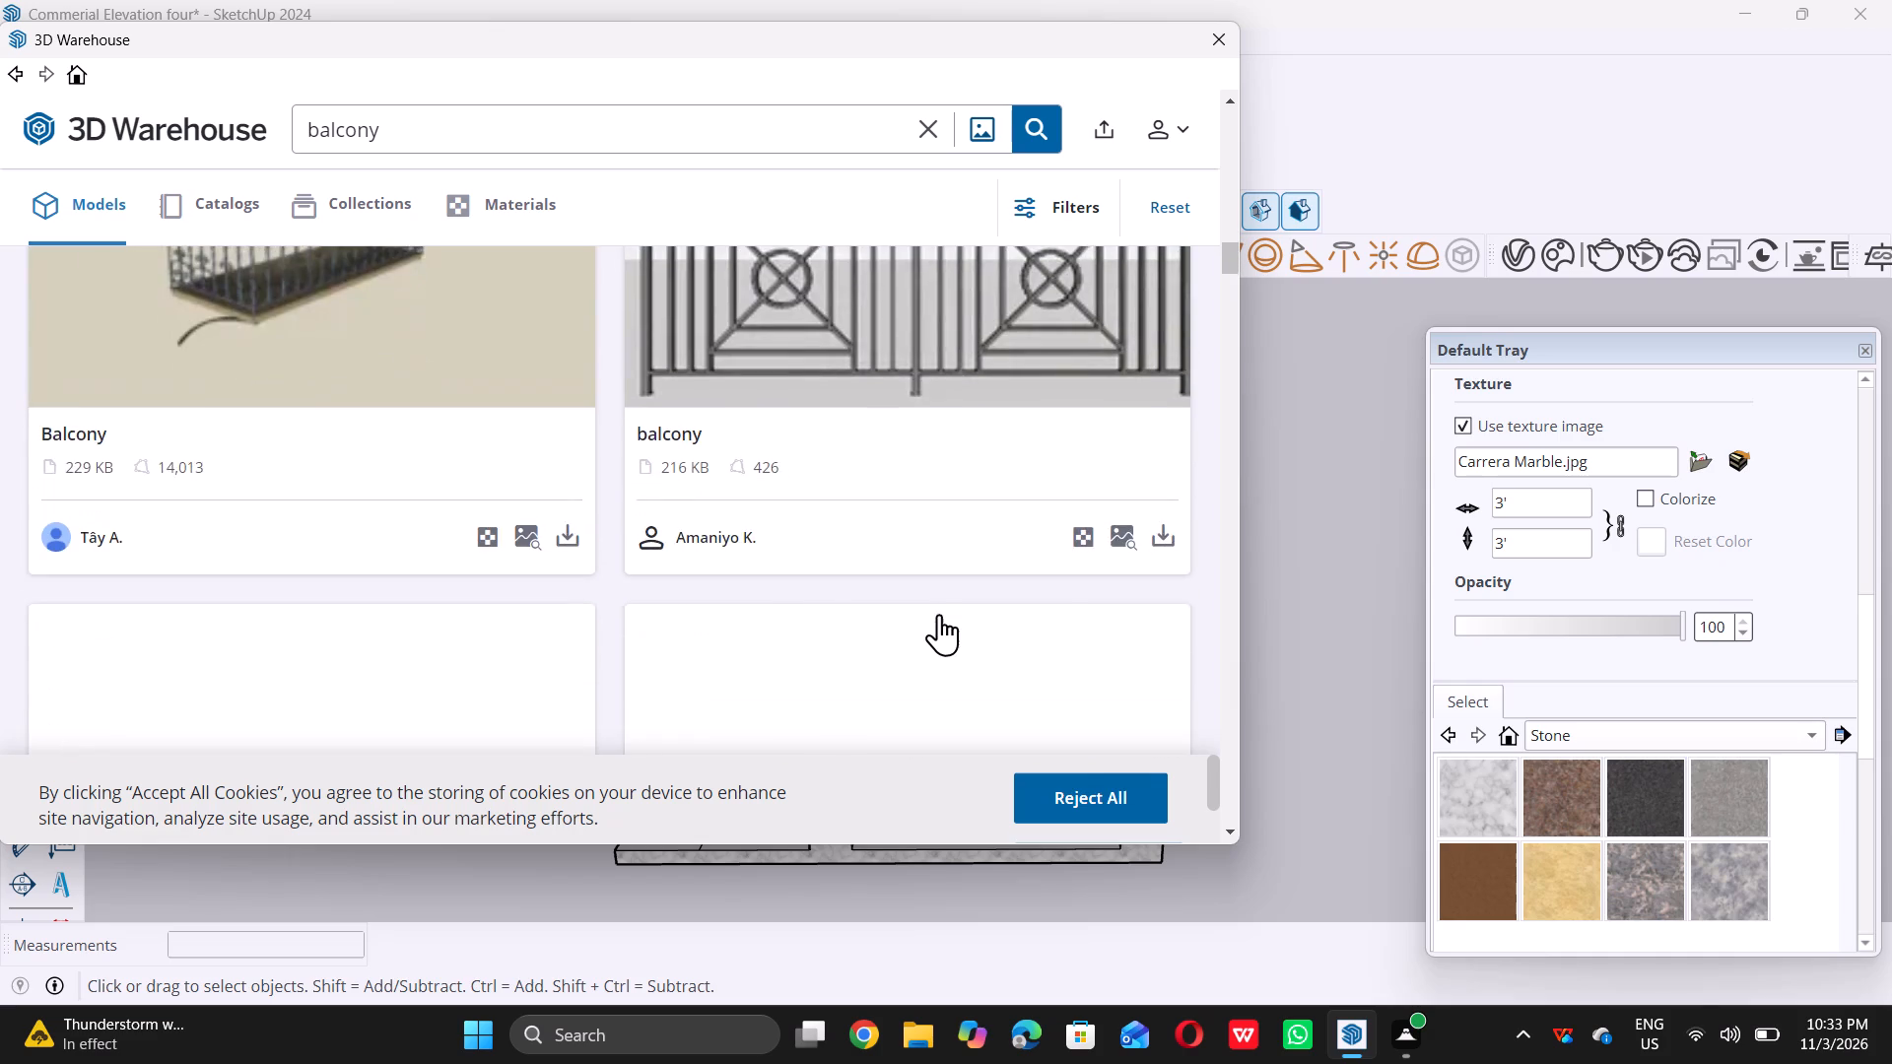
{"action": "scroll", "coordinate": [940, 614], "scroll_direction": "down", "scroll_amount": 18}
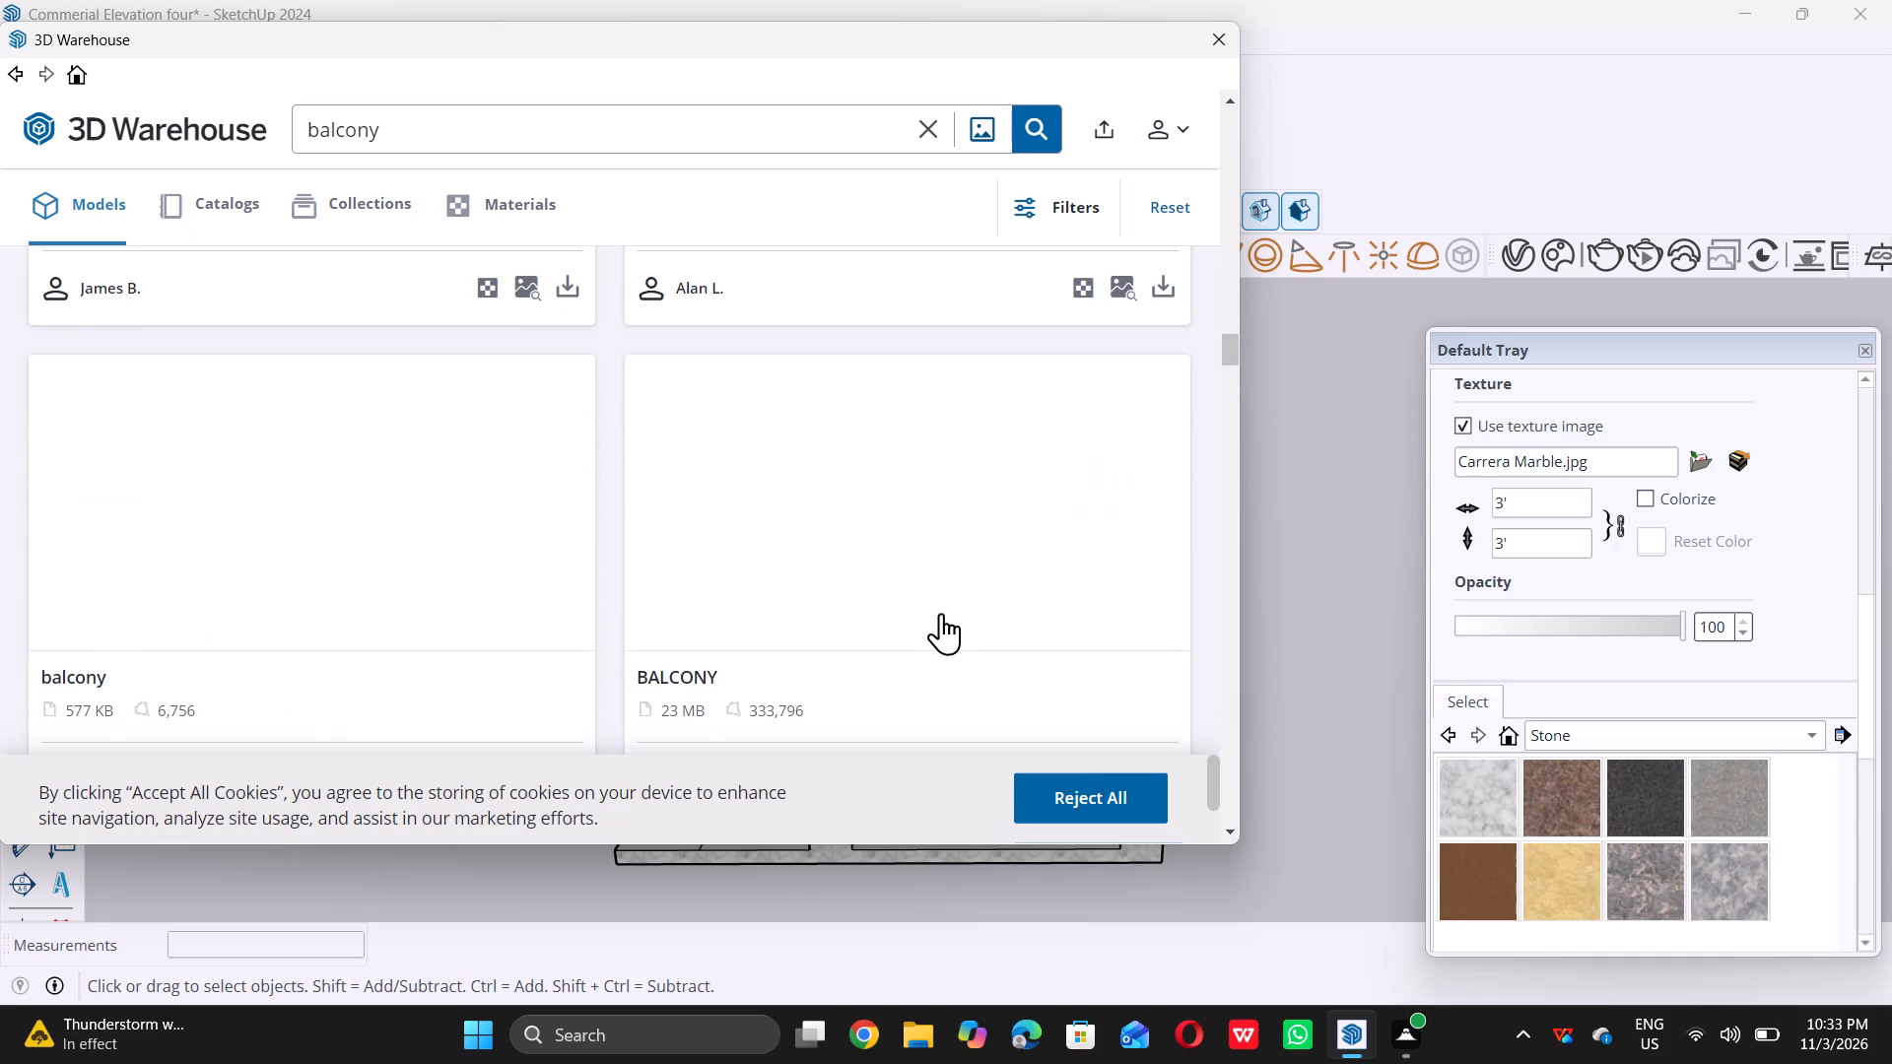
{"action": "scroll", "coordinate": [941, 613], "scroll_direction": "down", "scroll_amount": 20}
{"action": "scroll", "coordinate": [942, 613], "scroll_direction": "down", "scroll_amount": 5}
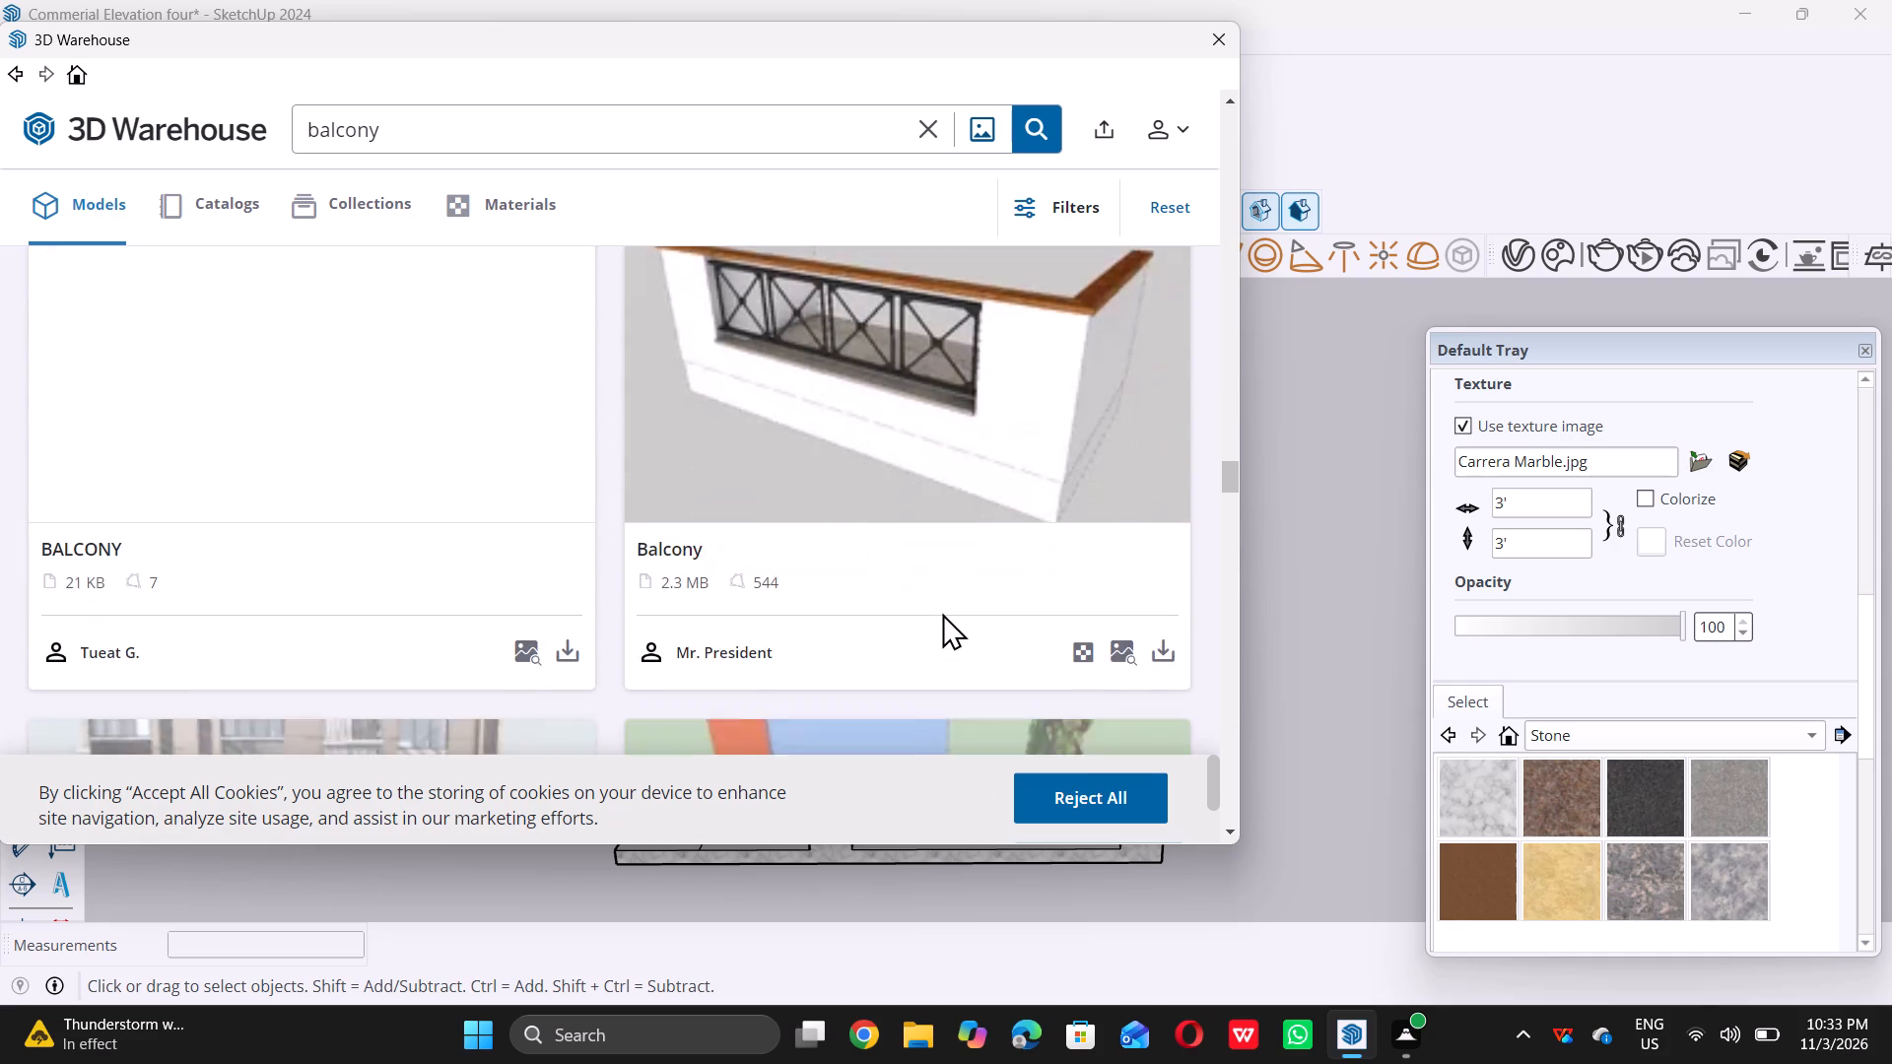
{"action": "scroll", "coordinate": [942, 613], "scroll_direction": "up", "scroll_amount": 11}
{"action": "scroll", "coordinate": [925, 565], "scroll_direction": "up", "scroll_amount": 13}
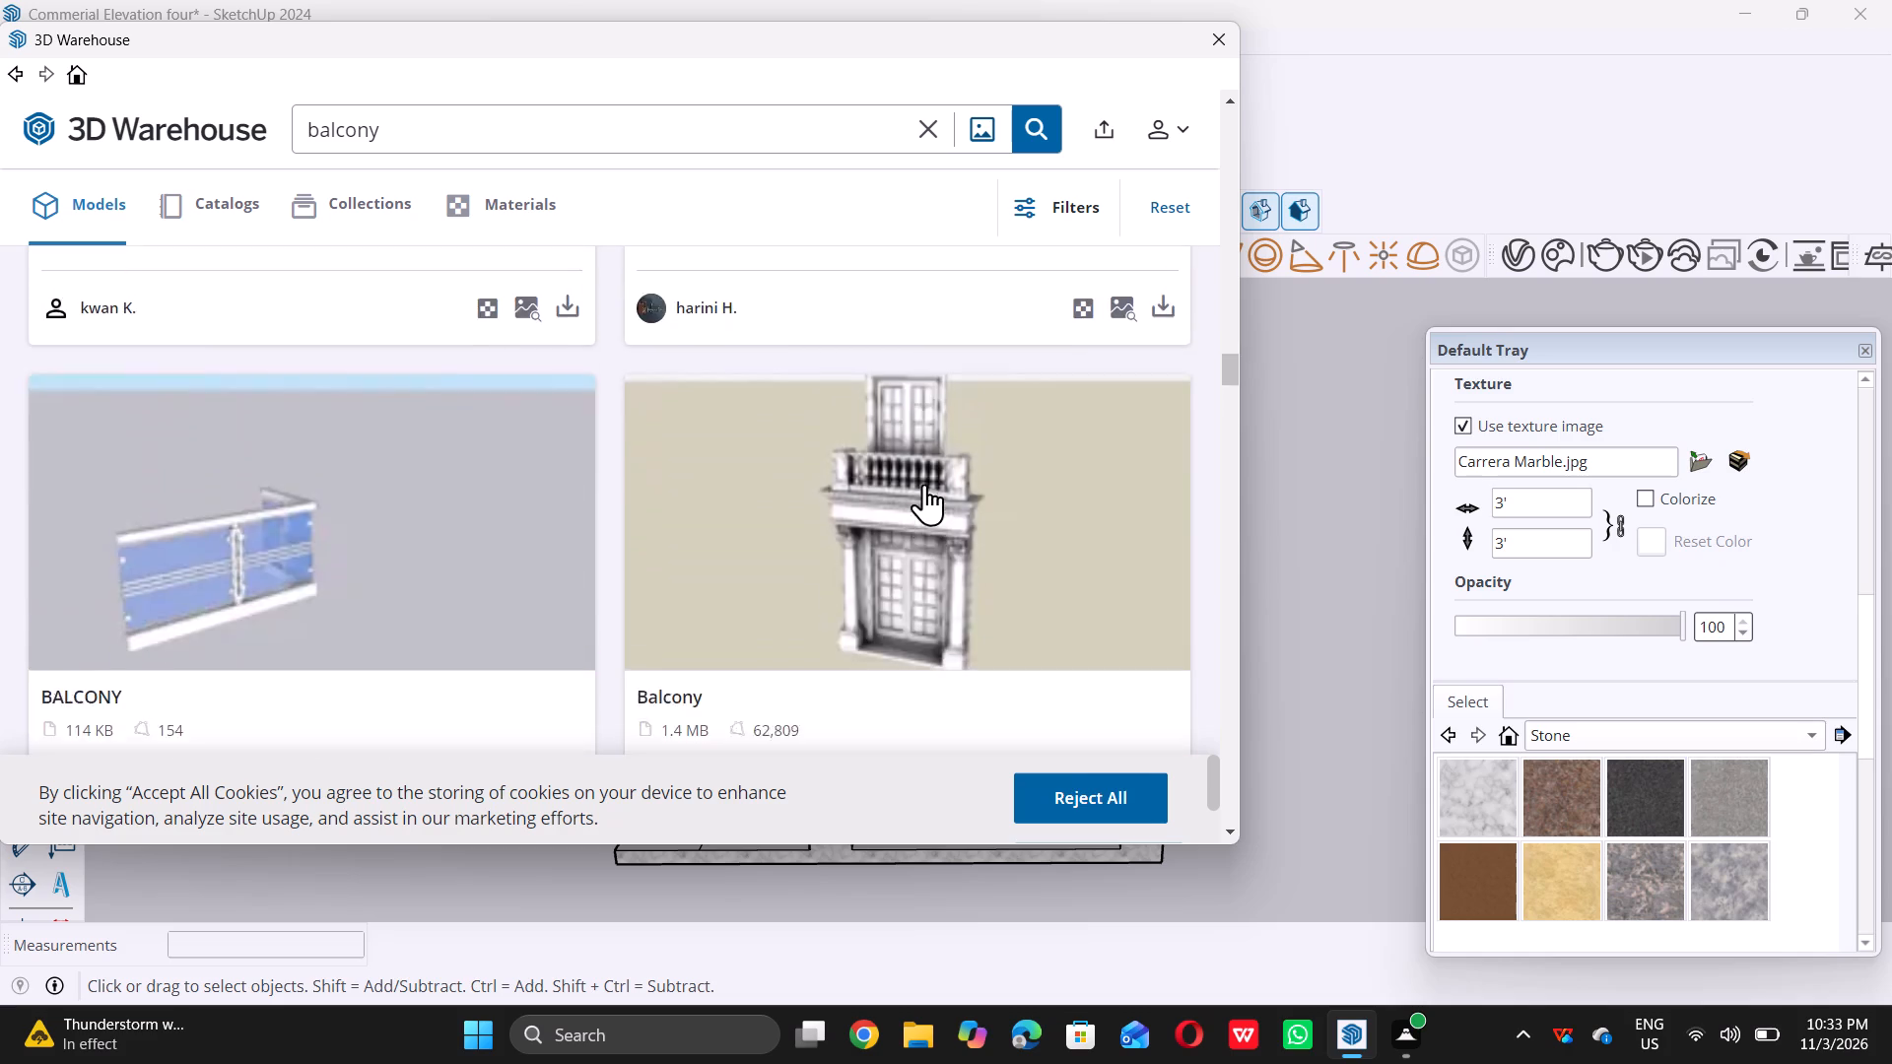
{"action": "scroll", "coordinate": [924, 484], "scroll_direction": "up", "scroll_amount": 2}
{"action": "scroll", "coordinate": [926, 477], "scroll_direction": "up", "scroll_amount": 20}
{"action": "scroll", "coordinate": [926, 477], "scroll_direction": "up", "scroll_amount": 6}
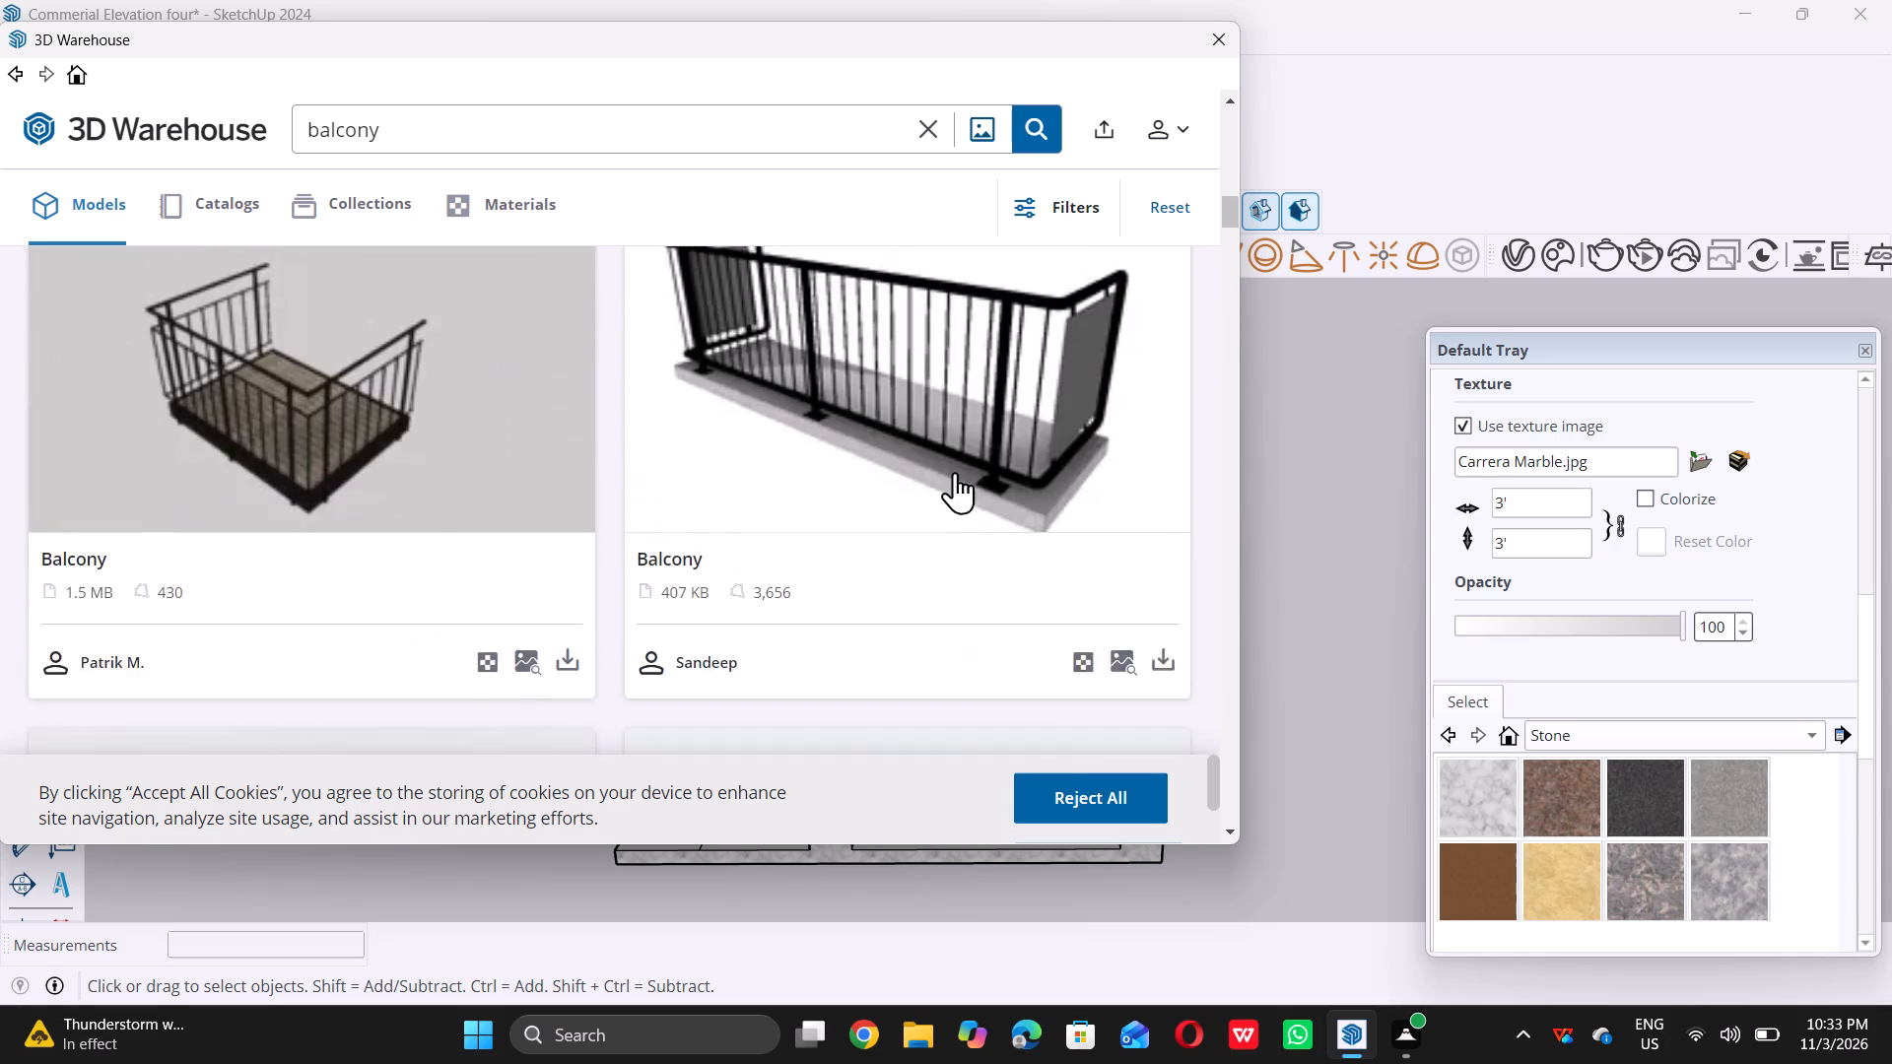
{"action": "scroll", "coordinate": [955, 472], "scroll_direction": "up", "scroll_amount": 12}
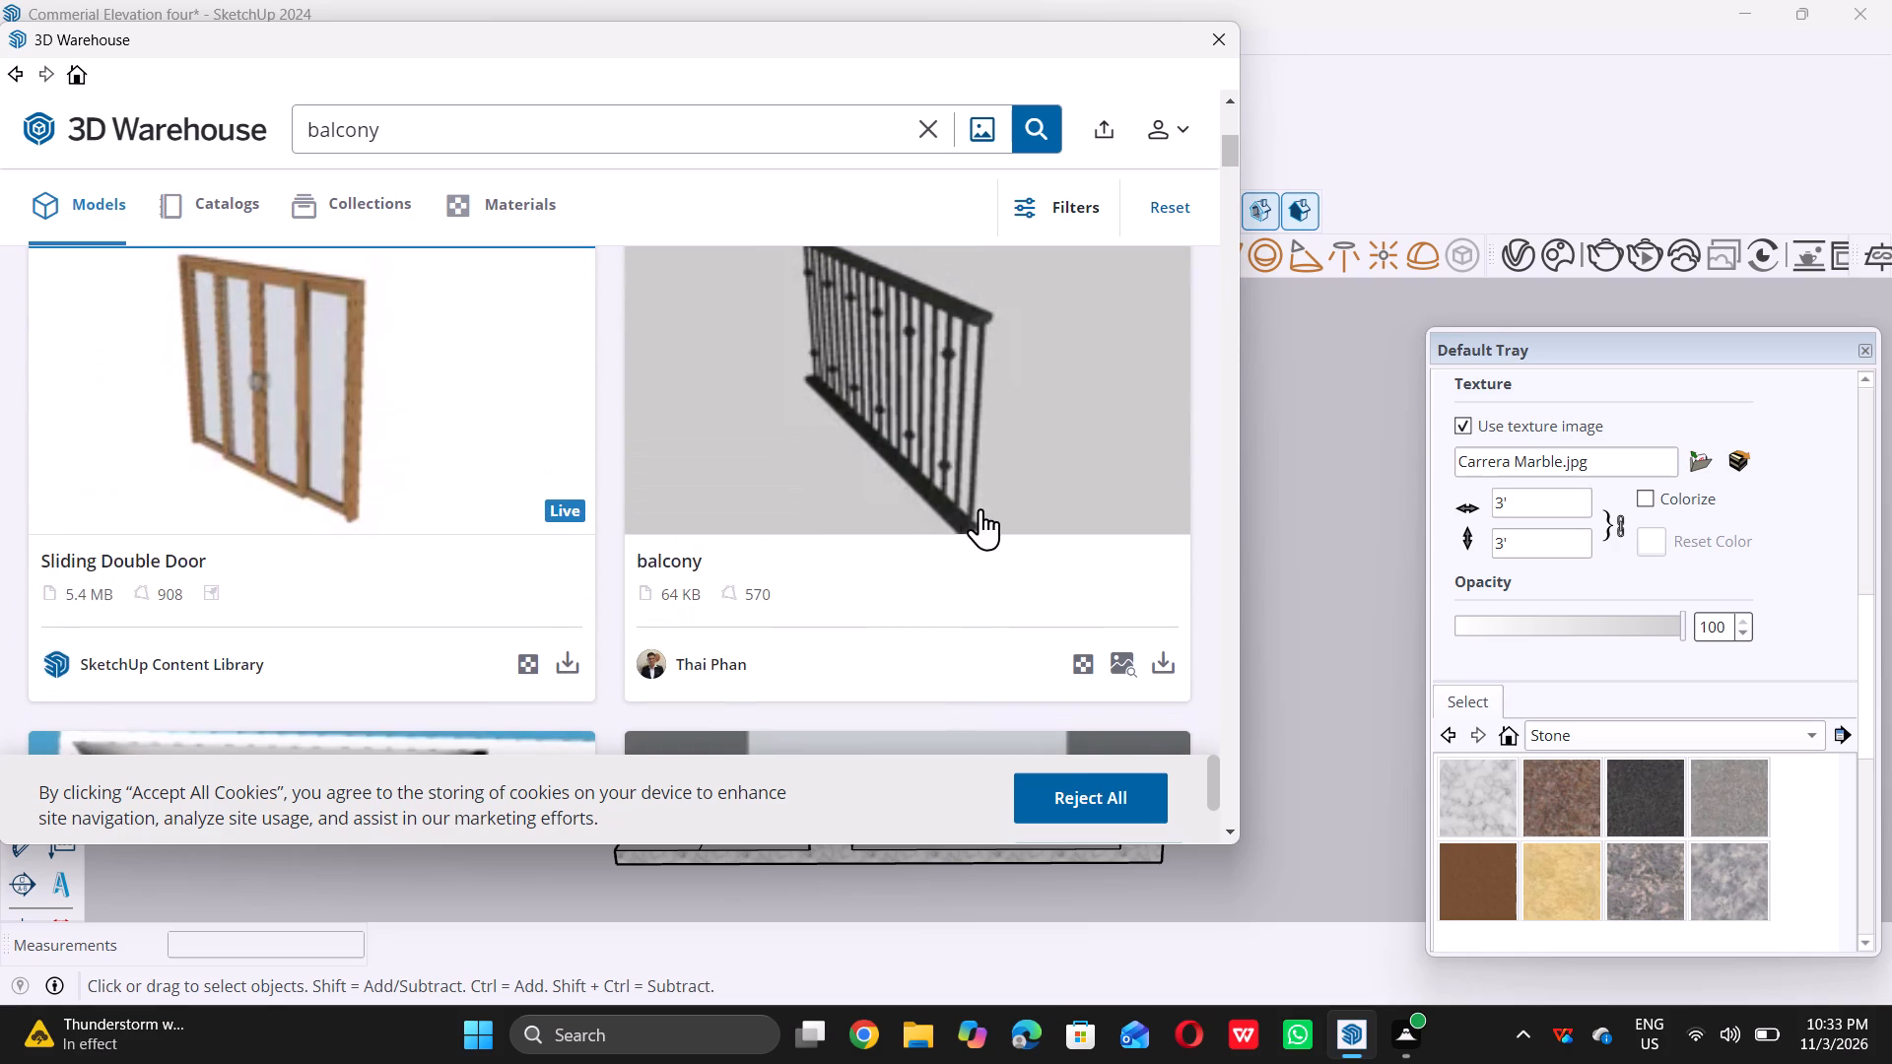
Load the 64 KB black vertical-bar balcony railing directly into the model and place it in the open space beside the building.
{"action": "triple_click", "coordinate": [1165, 666]}
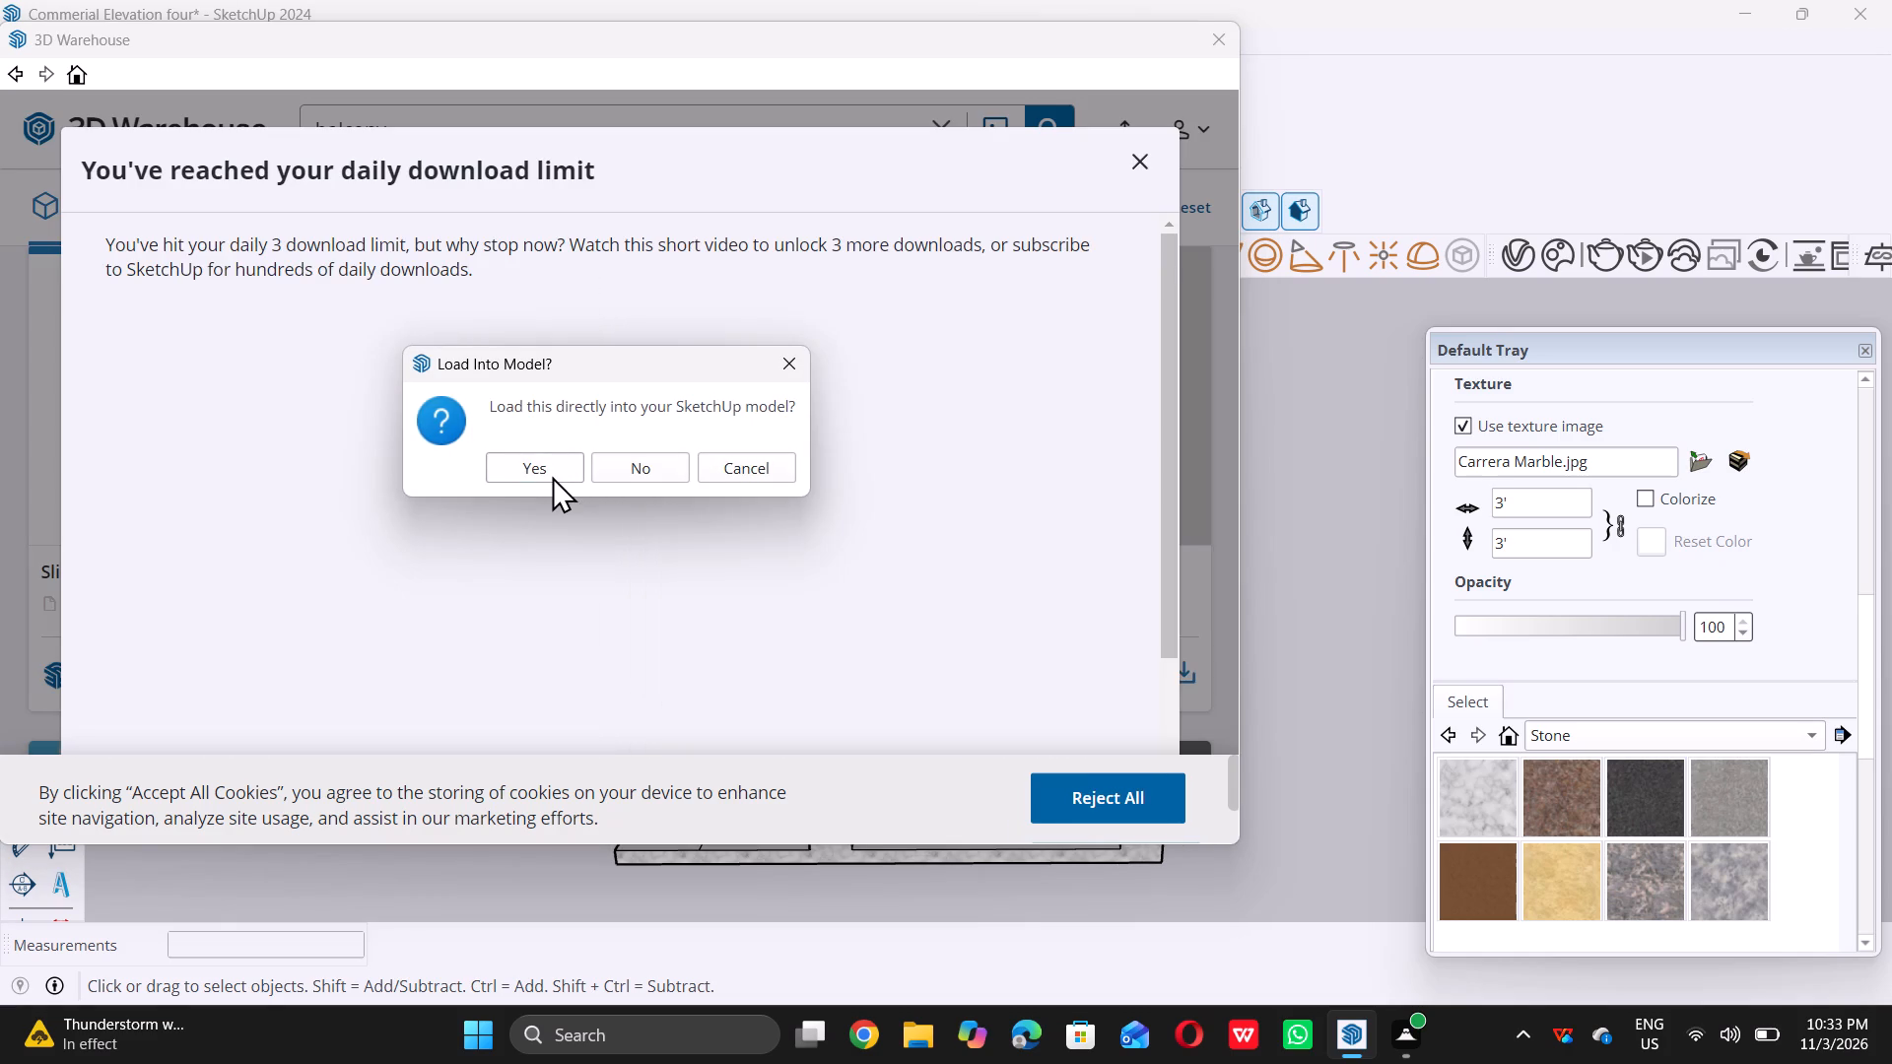
{"action": "triple_click", "coordinate": [552, 476]}
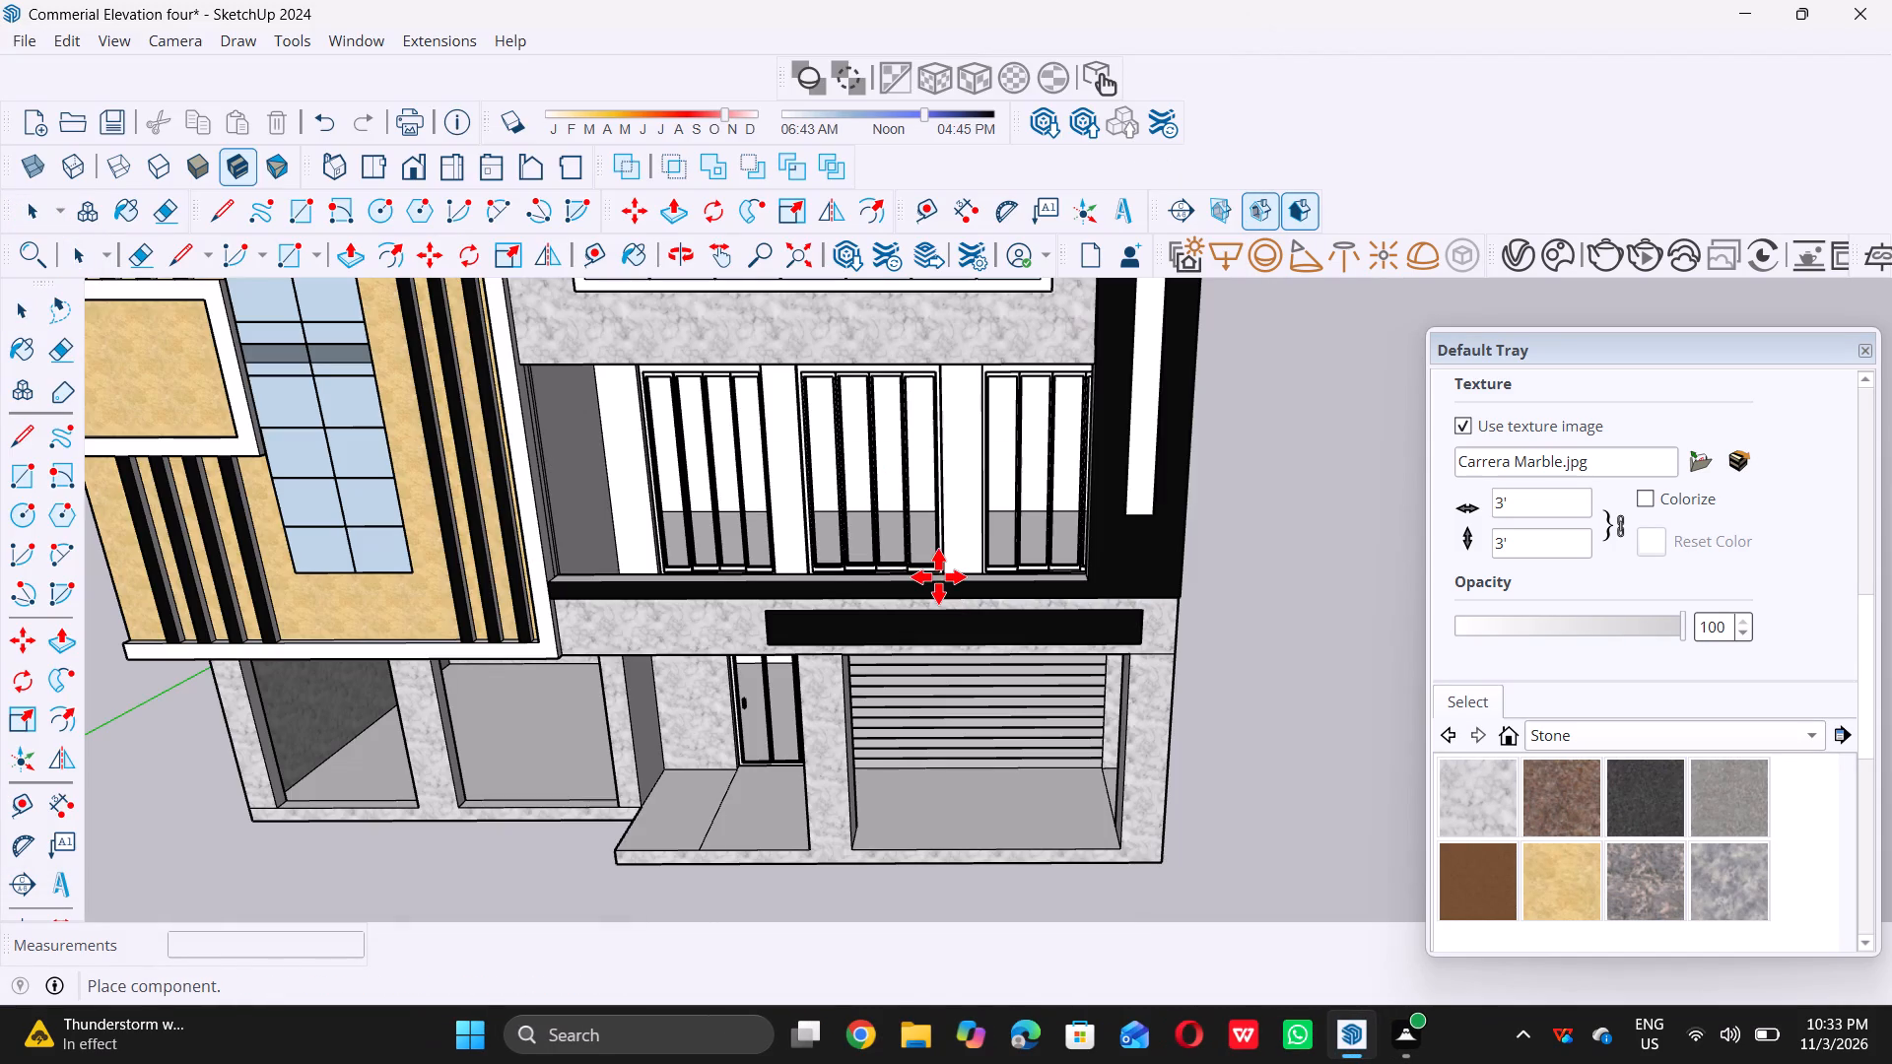
{"action": "scroll", "coordinate": [694, 619], "scroll_direction": "down", "scroll_amount": 3}
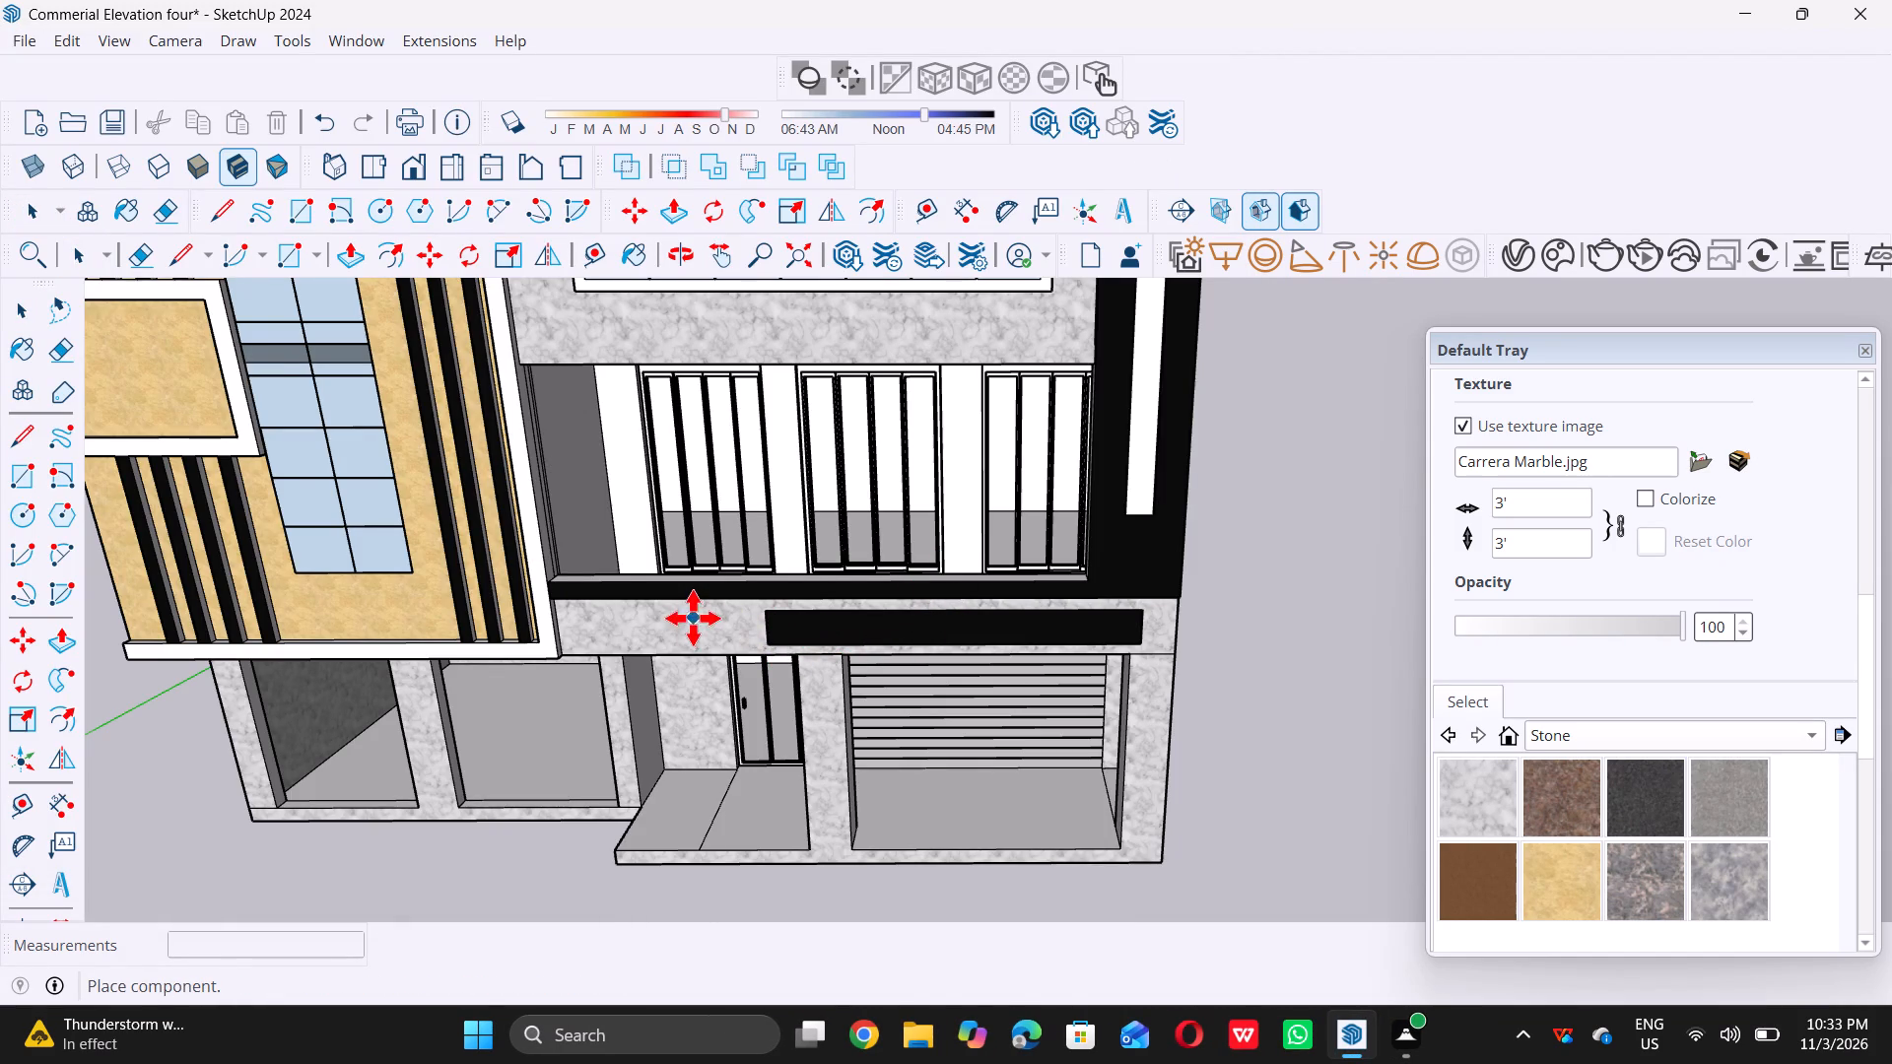
{"action": "scroll", "coordinate": [693, 618], "scroll_direction": "down", "scroll_amount": 11}
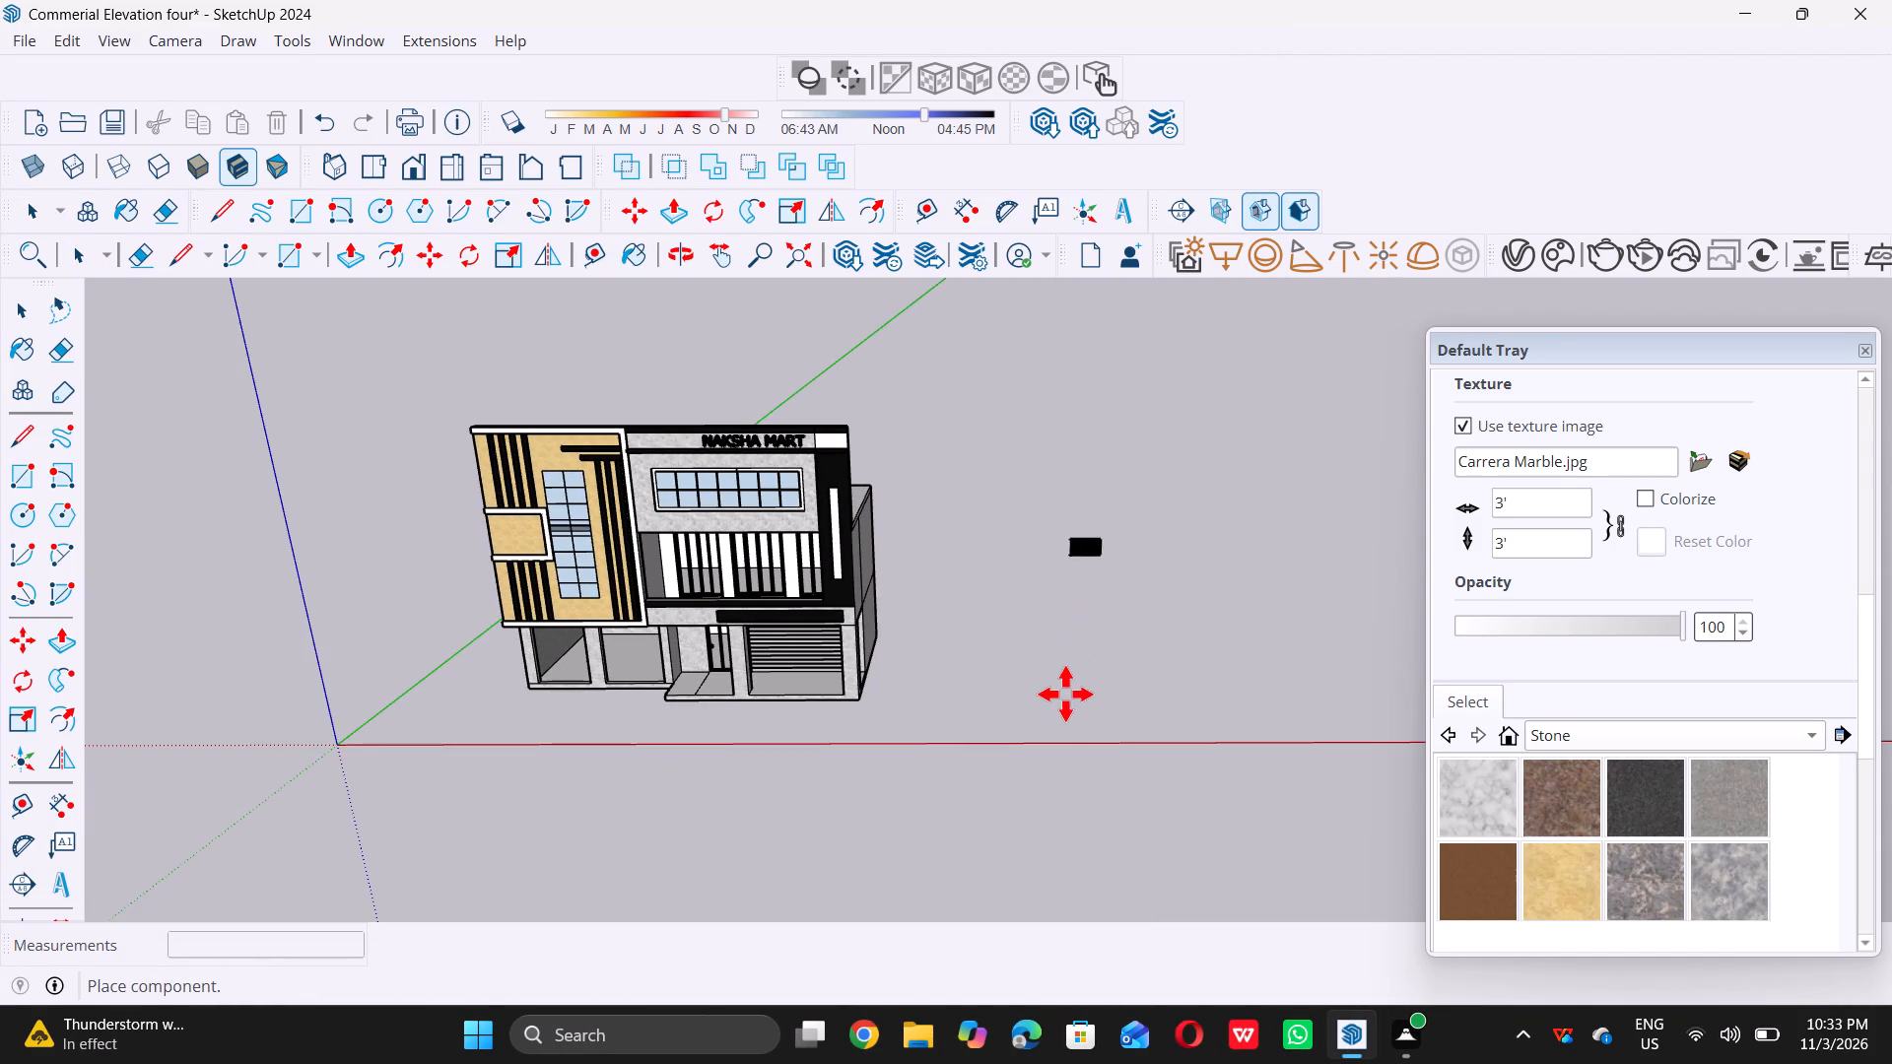
{"action": "triple_click", "coordinate": [1054, 768]}
{"action": "left_click", "coordinate": [1054, 768]}
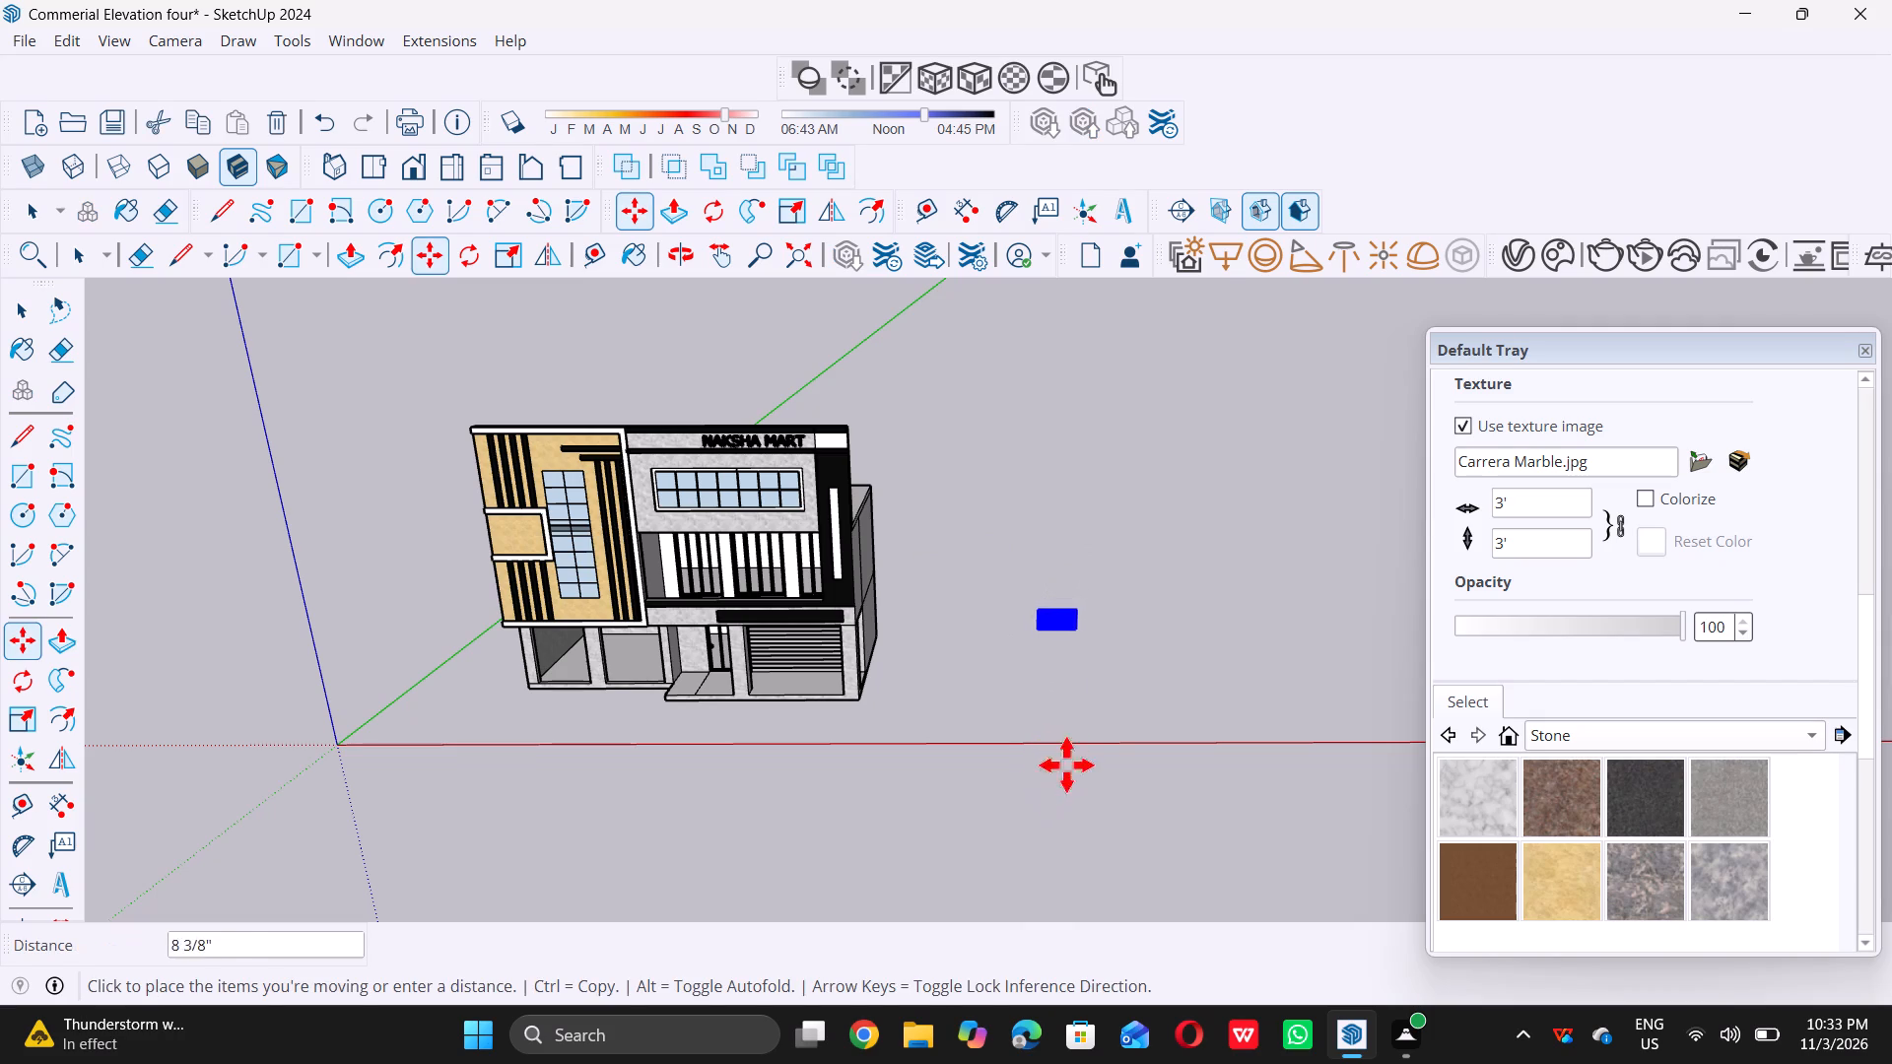
{"action": "key", "text": "space"}
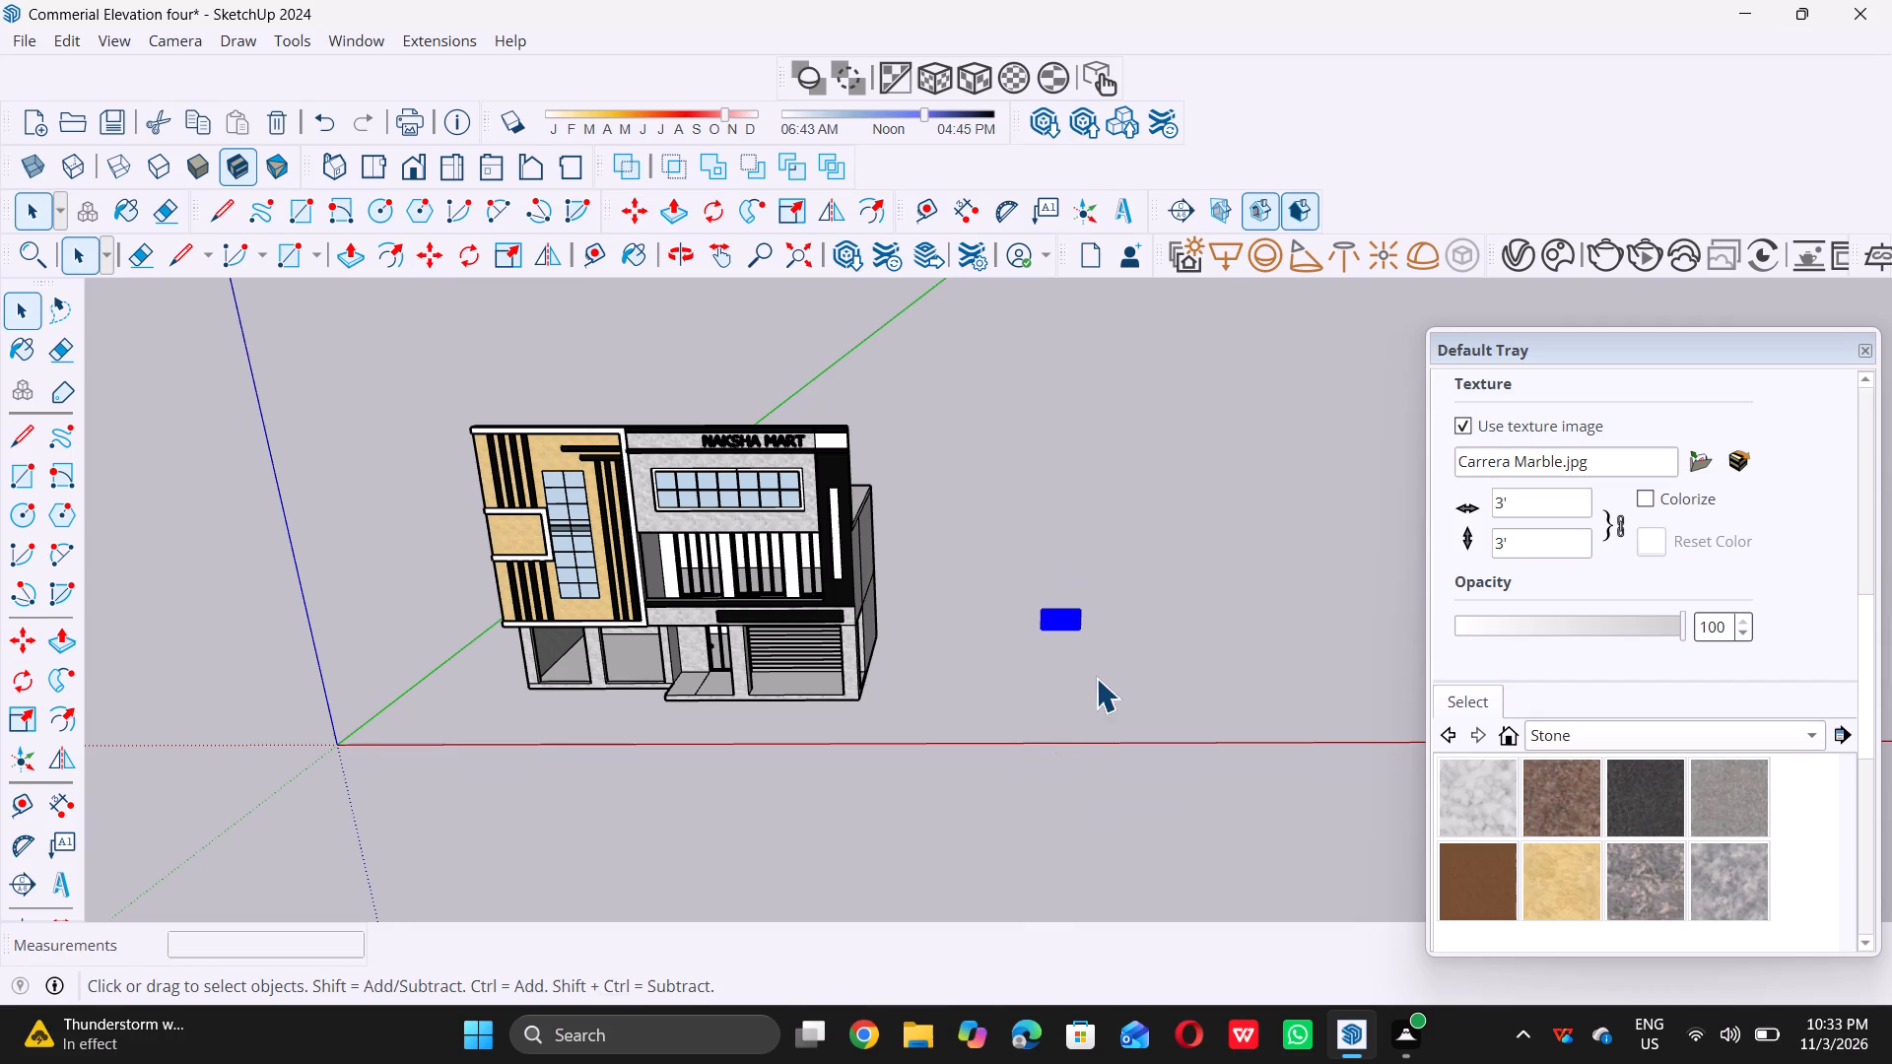
Move the black railing by its bottom corner onto the first-floor balcony floor edge, against the side wall next to the khaki block.
{"action": "scroll", "coordinate": [1042, 581], "scroll_direction": "up", "scroll_amount": 20}
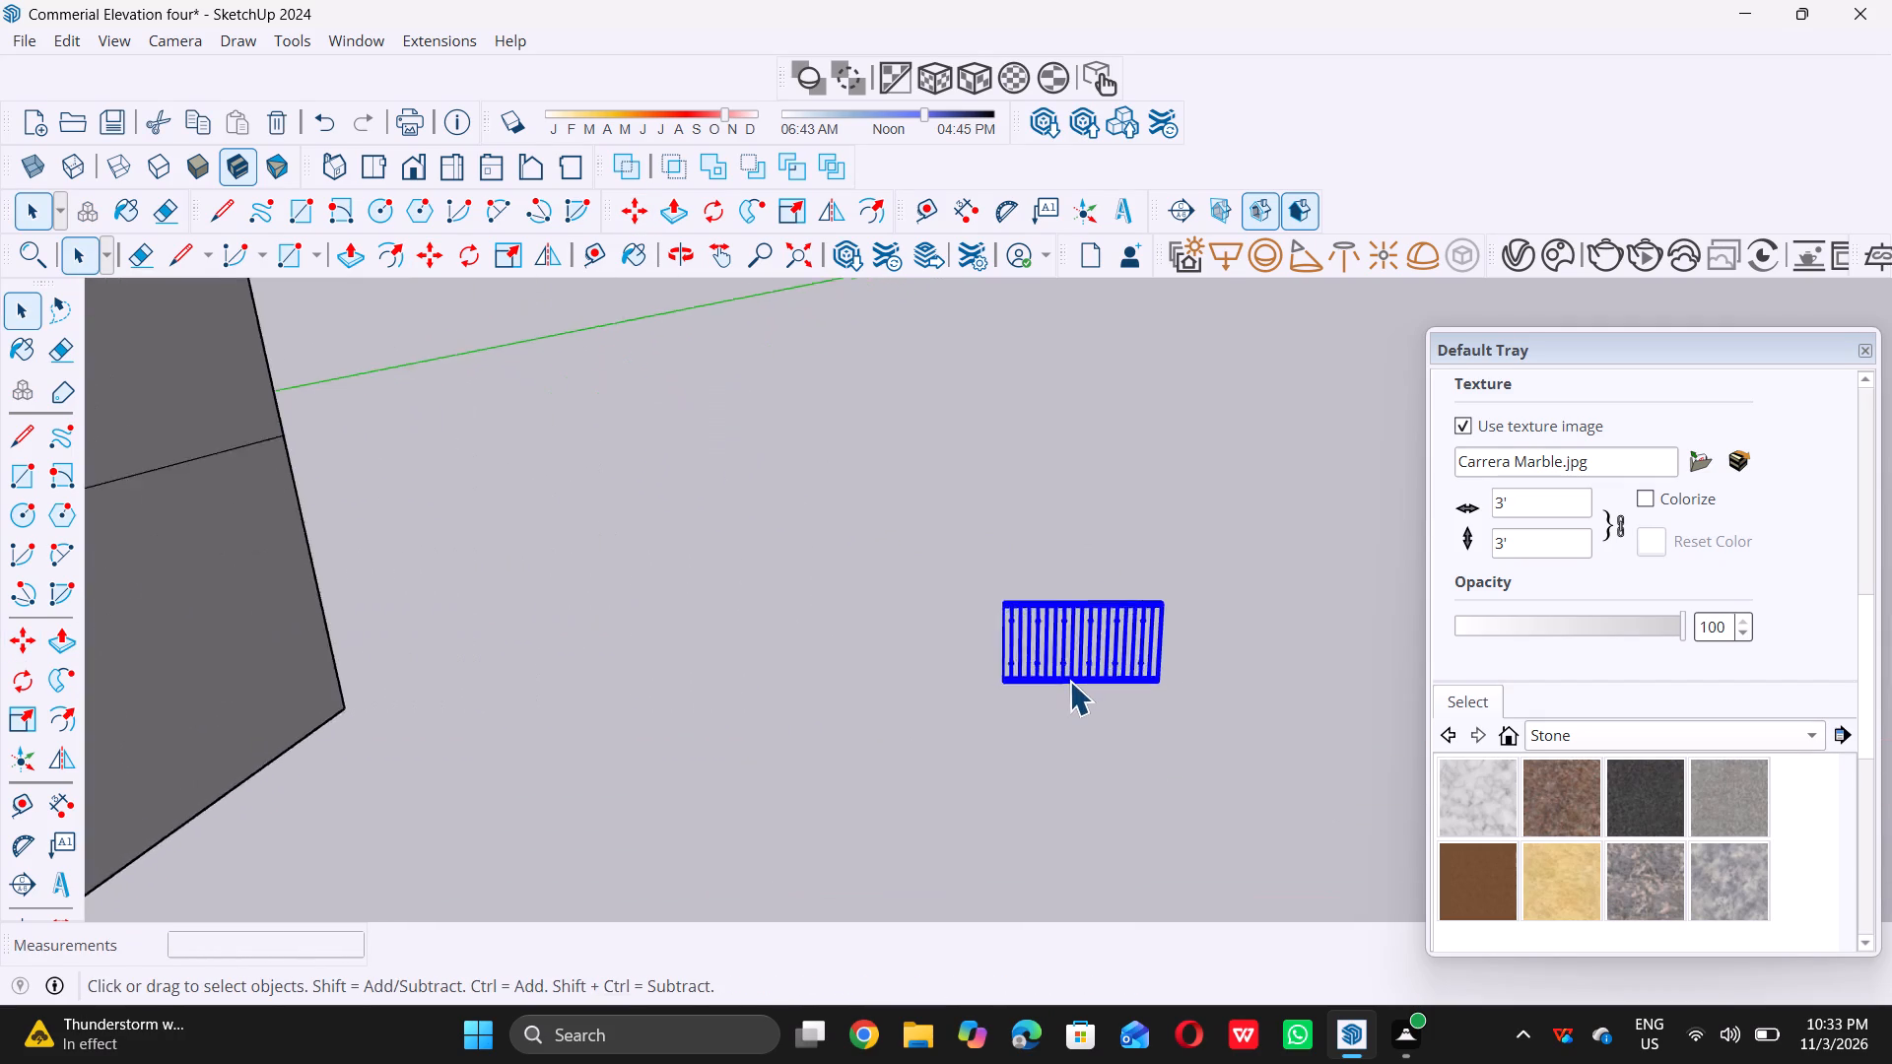
{"action": "scroll", "coordinate": [1069, 681], "scroll_direction": "up", "scroll_amount": 9}
{"action": "key", "text": "m"}
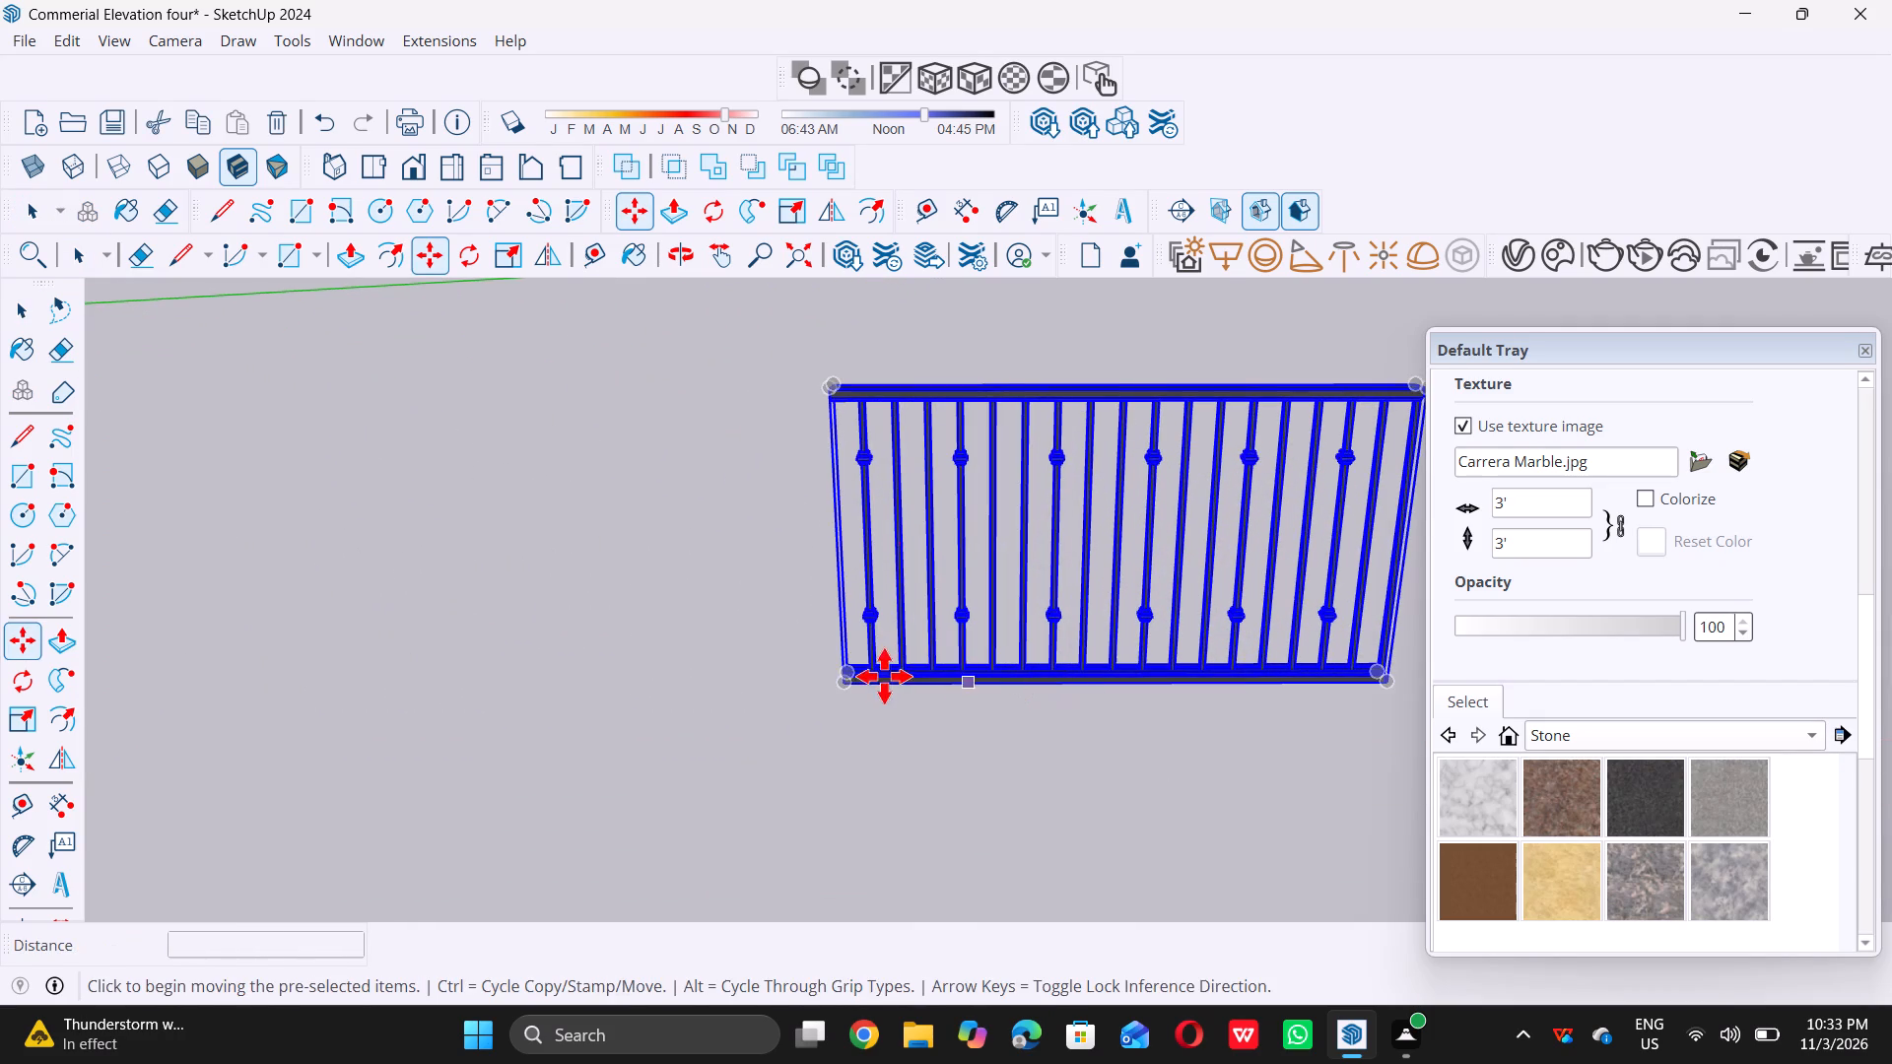
{"action": "double_click", "coordinate": [839, 680]}
{"action": "scroll", "coordinate": [839, 680], "scroll_direction": "down", "scroll_amount": 7}
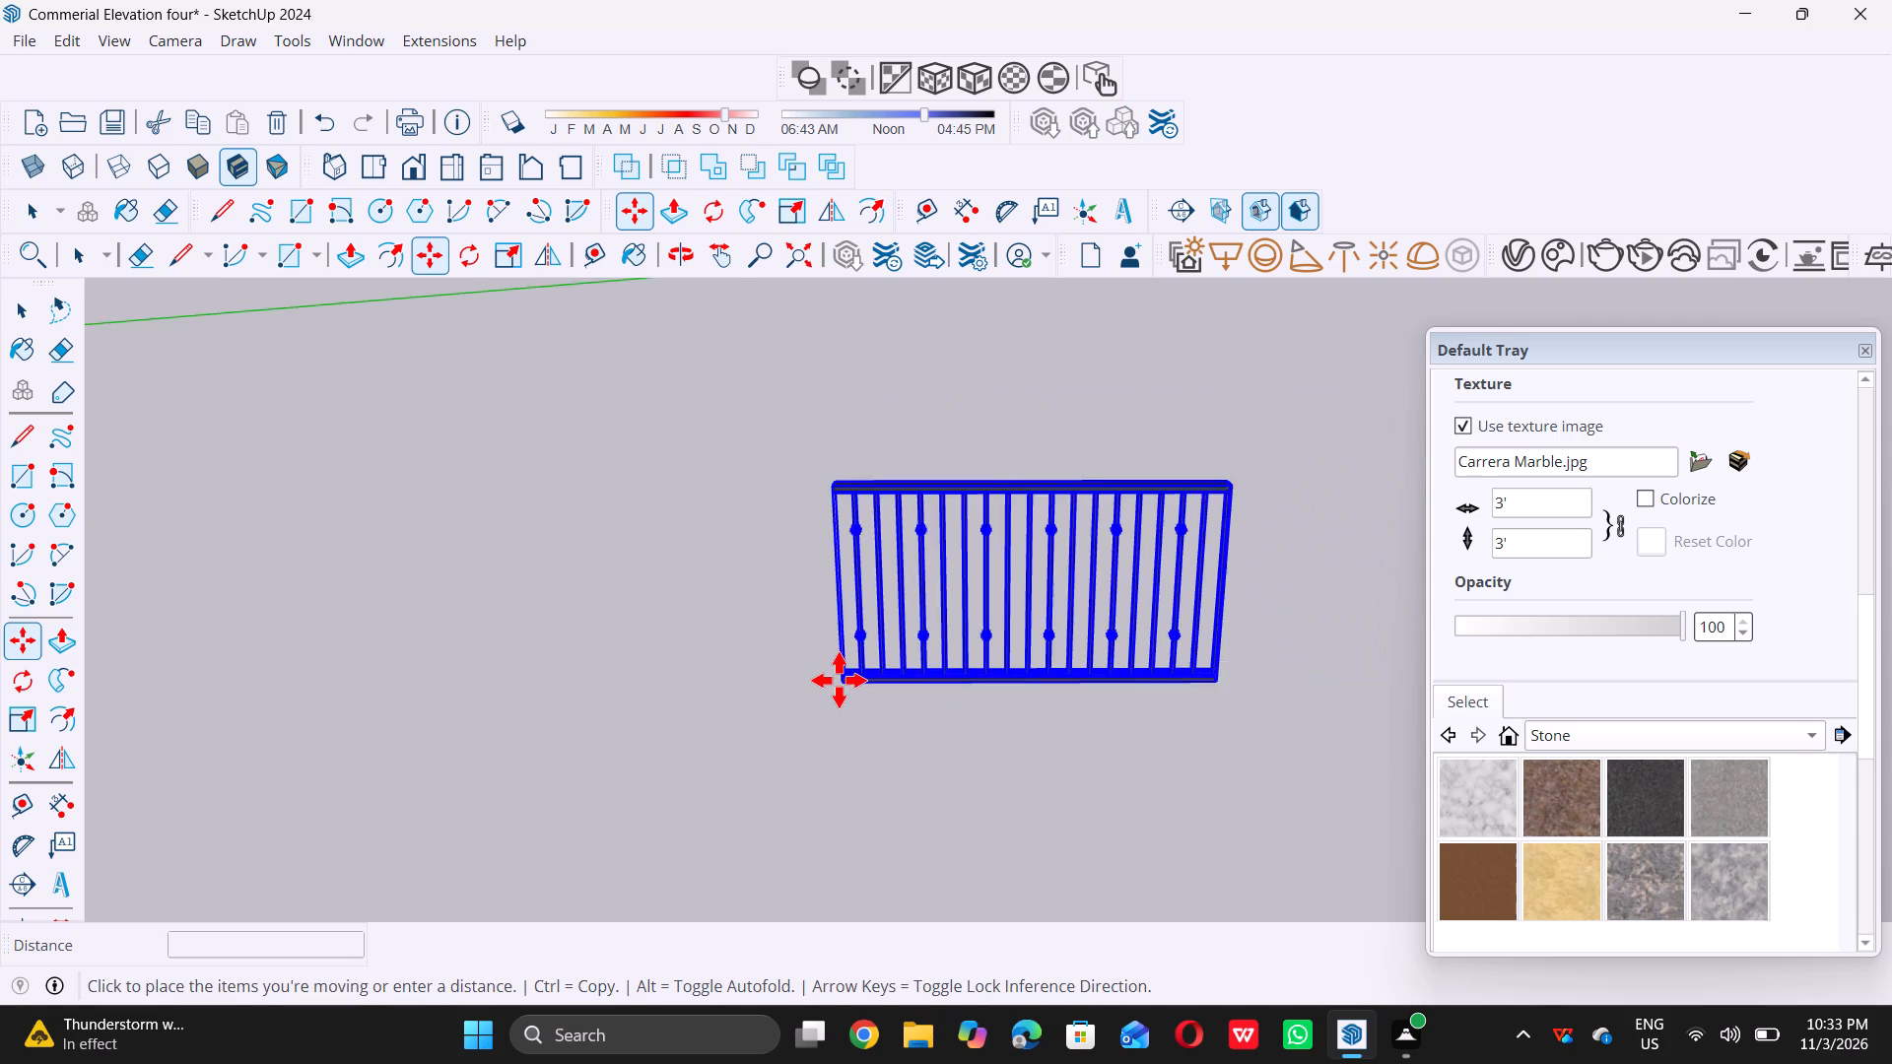
{"action": "scroll", "coordinate": [839, 680], "scroll_direction": "down", "scroll_amount": 17}
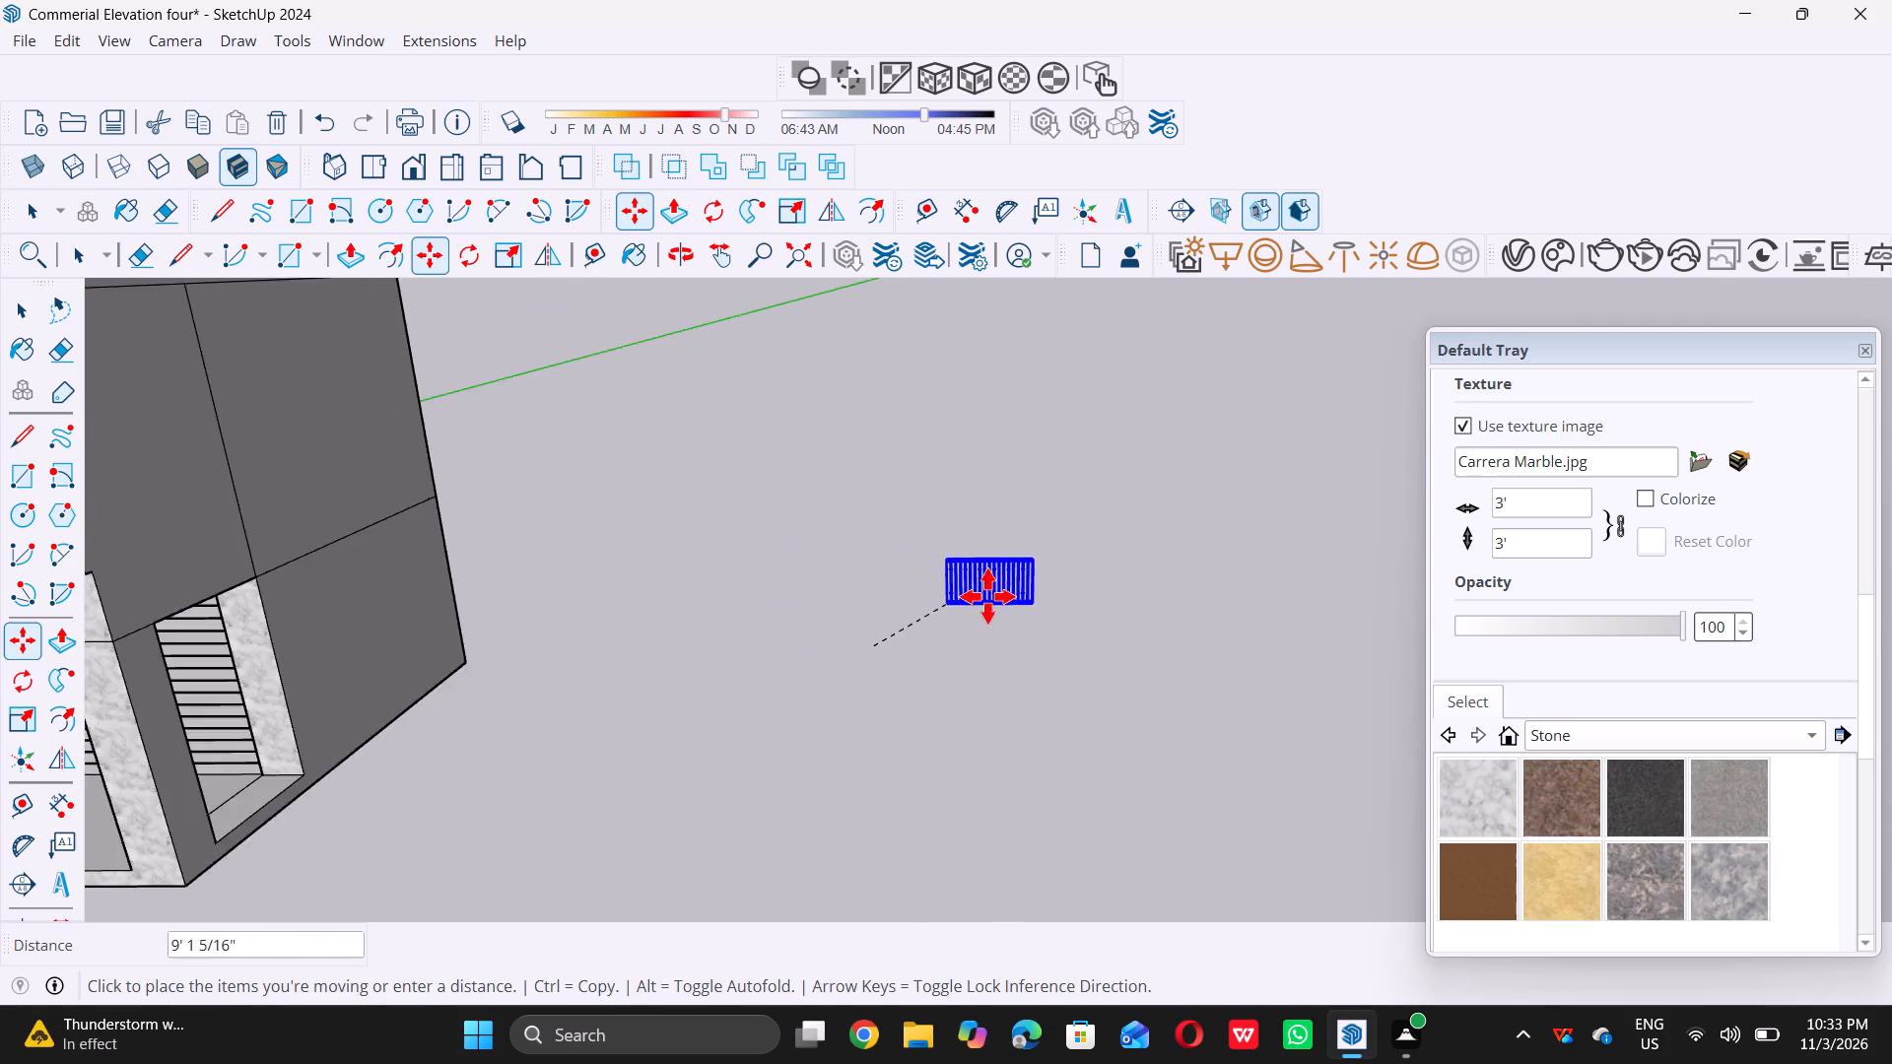
{"action": "scroll", "coordinate": [987, 596], "scroll_direction": "down", "scroll_amount": 8}
{"action": "scroll", "coordinate": [523, 583], "scroll_direction": "up", "scroll_amount": 11}
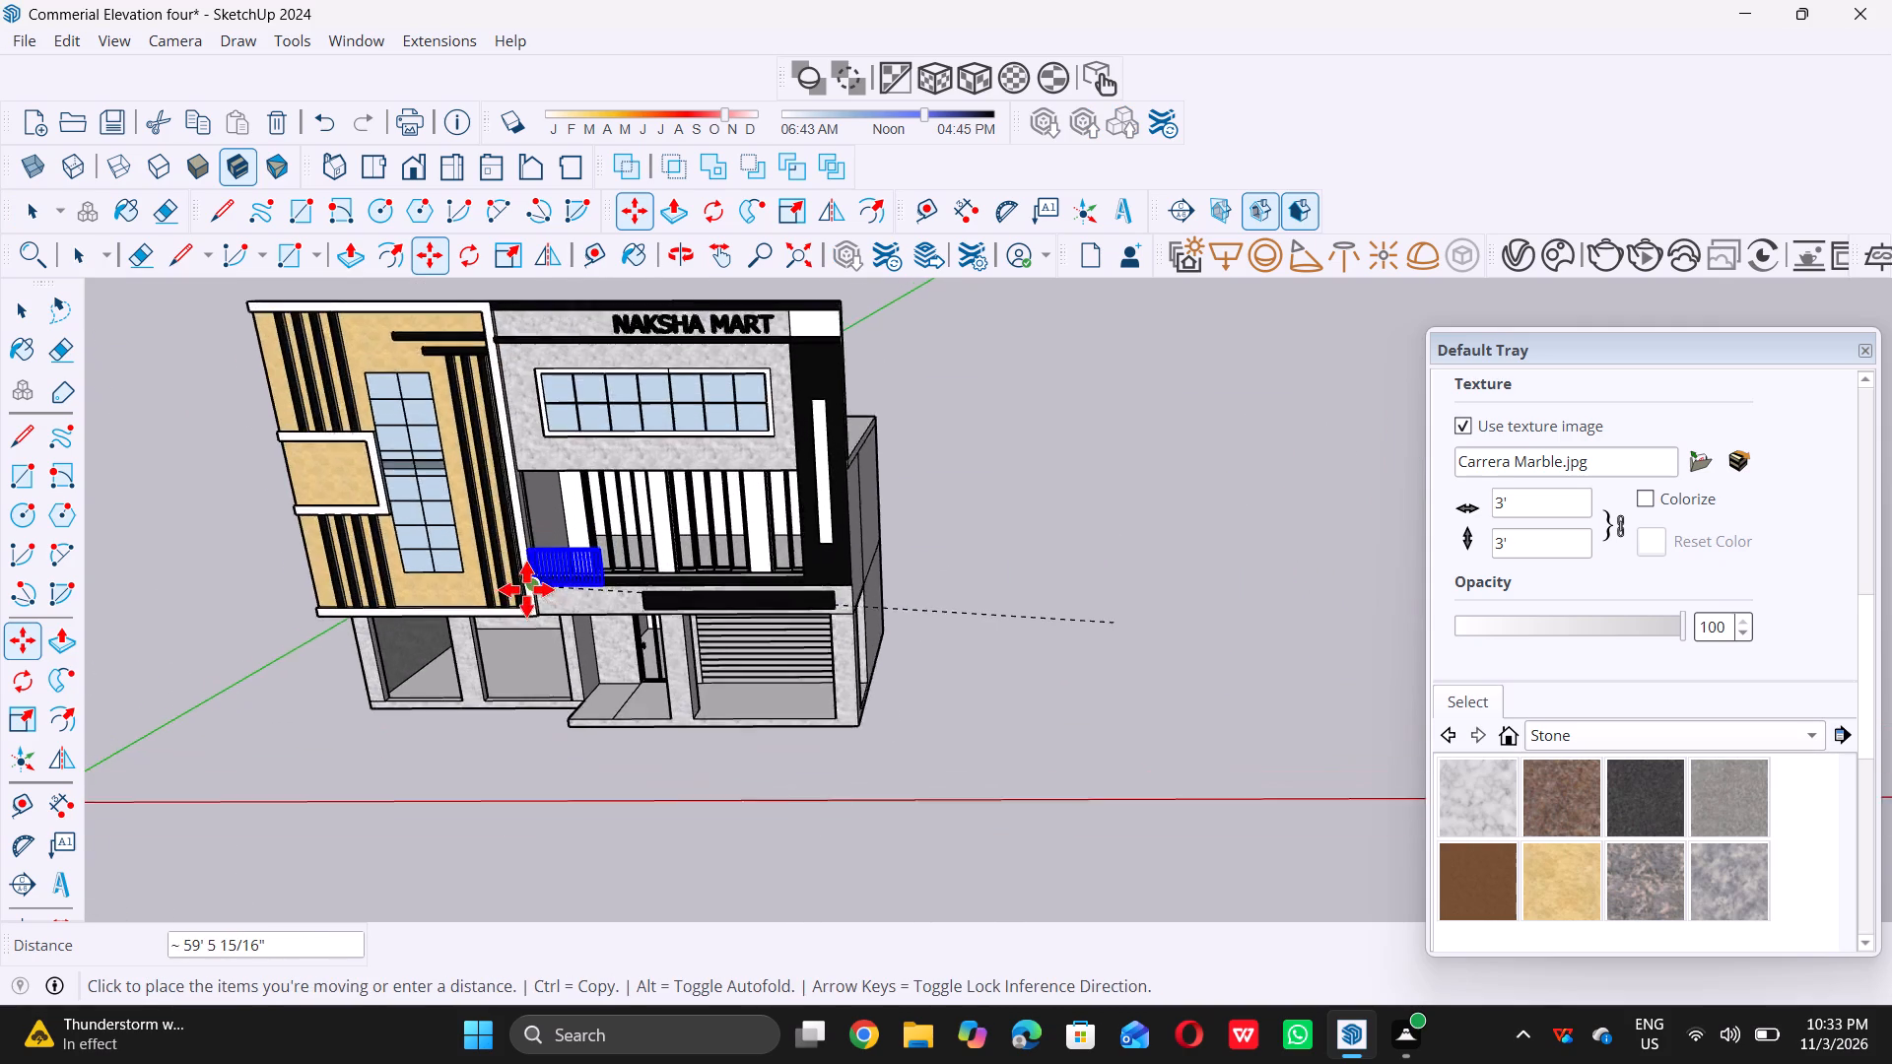
{"action": "scroll", "coordinate": [537, 573], "scroll_direction": "up", "scroll_amount": 20}
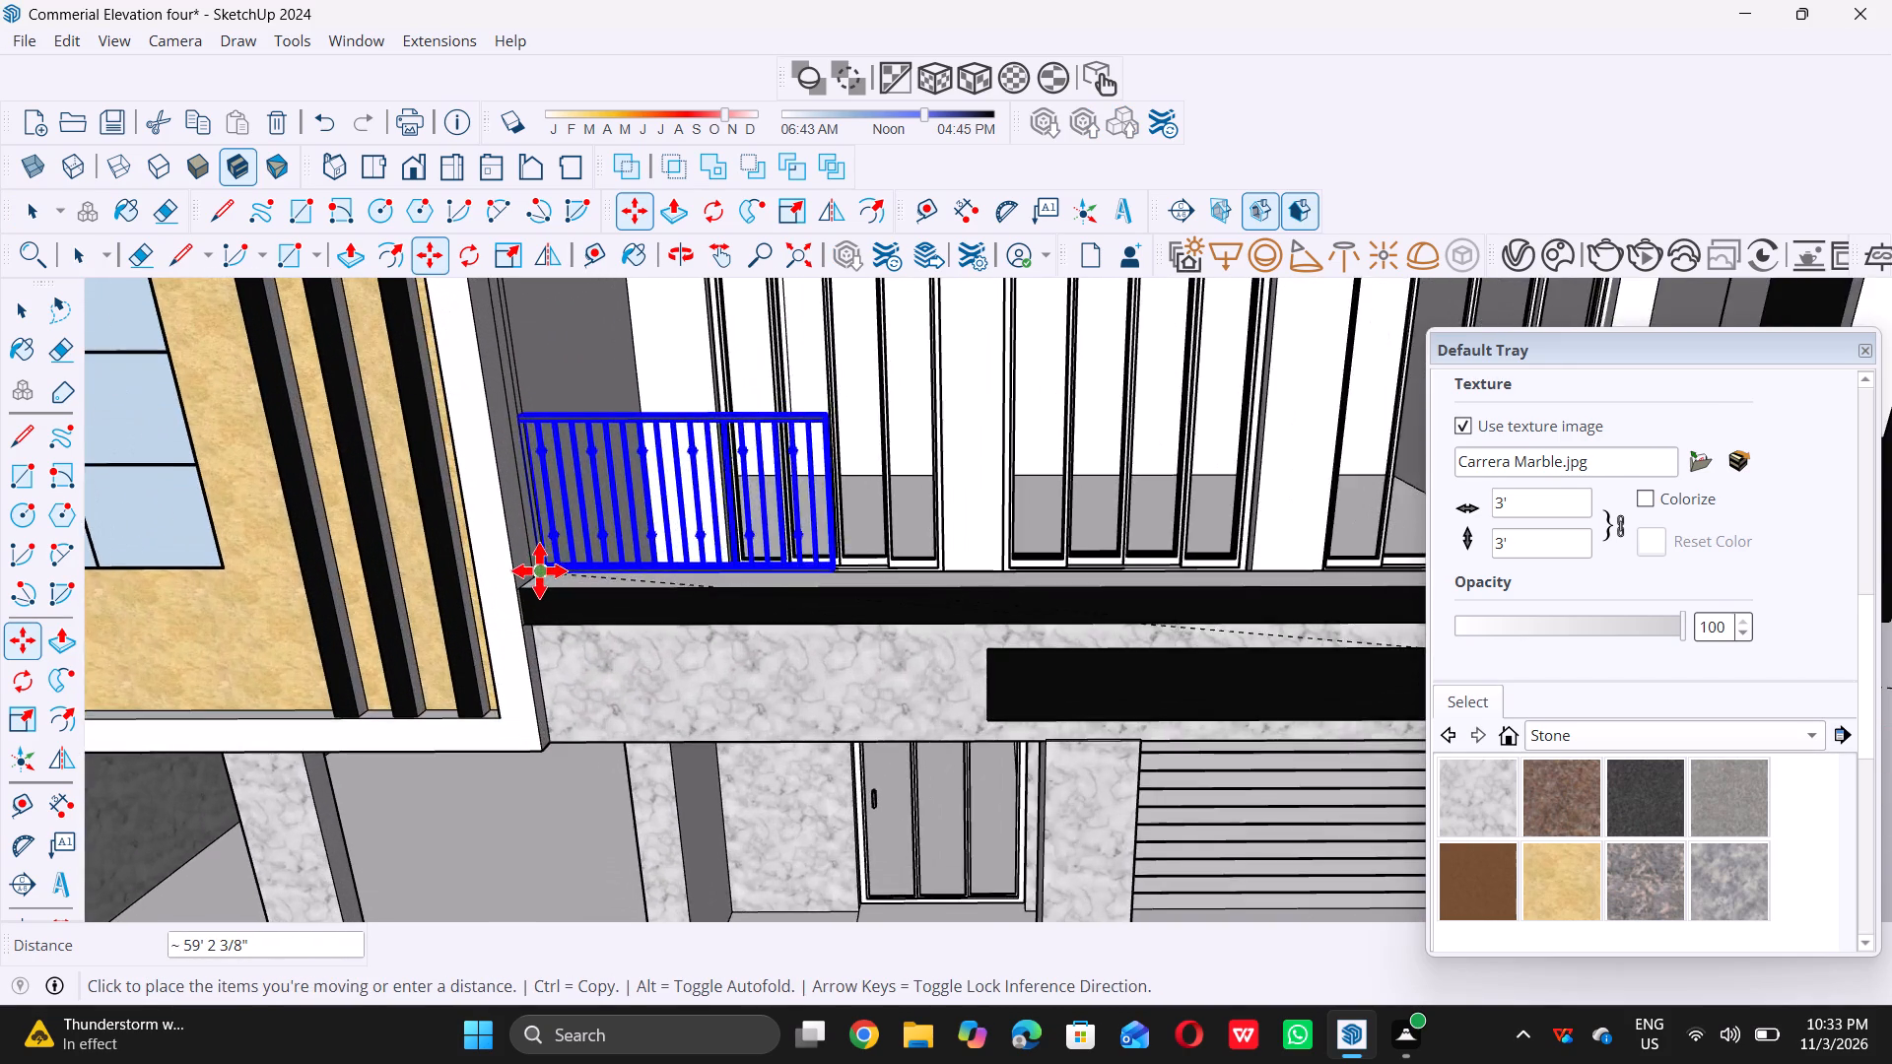
{"action": "scroll", "coordinate": [536, 573], "scroll_direction": "up", "scroll_amount": 13}
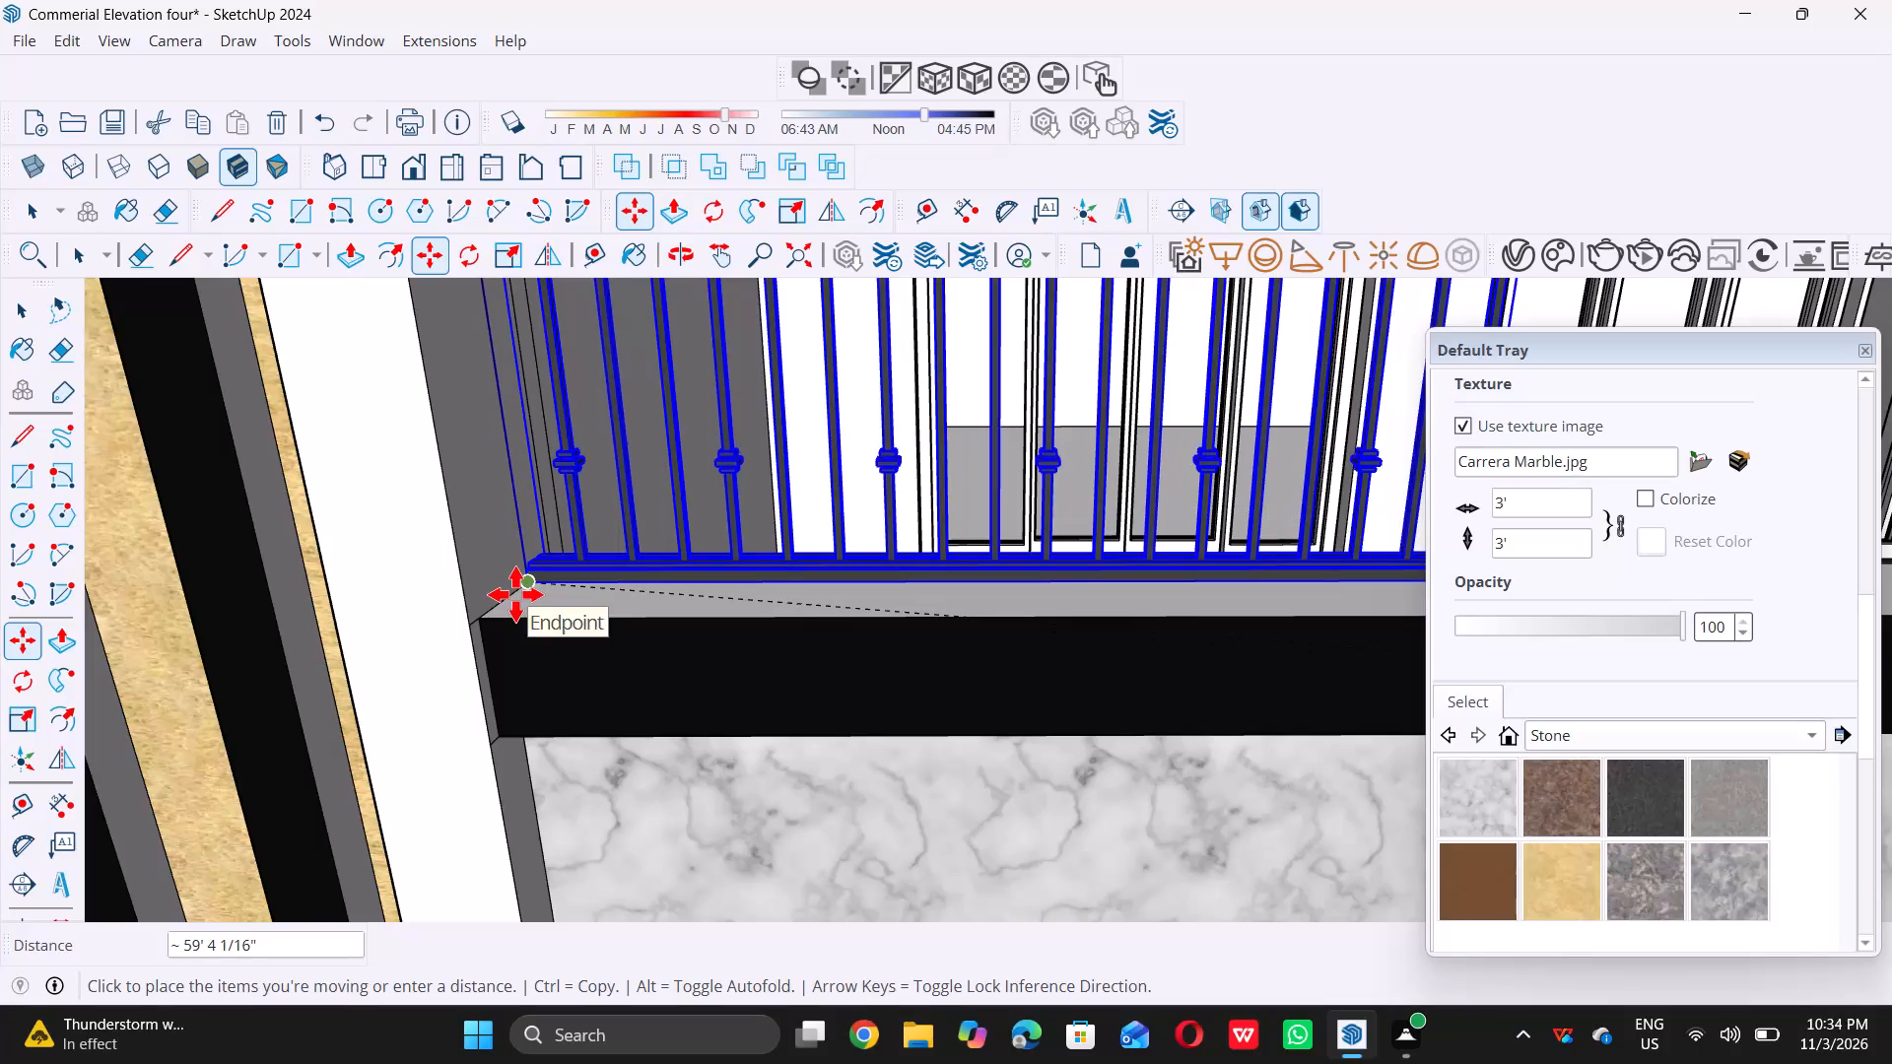
{"action": "scroll", "coordinate": [528, 585], "scroll_direction": "up", "scroll_amount": 8}
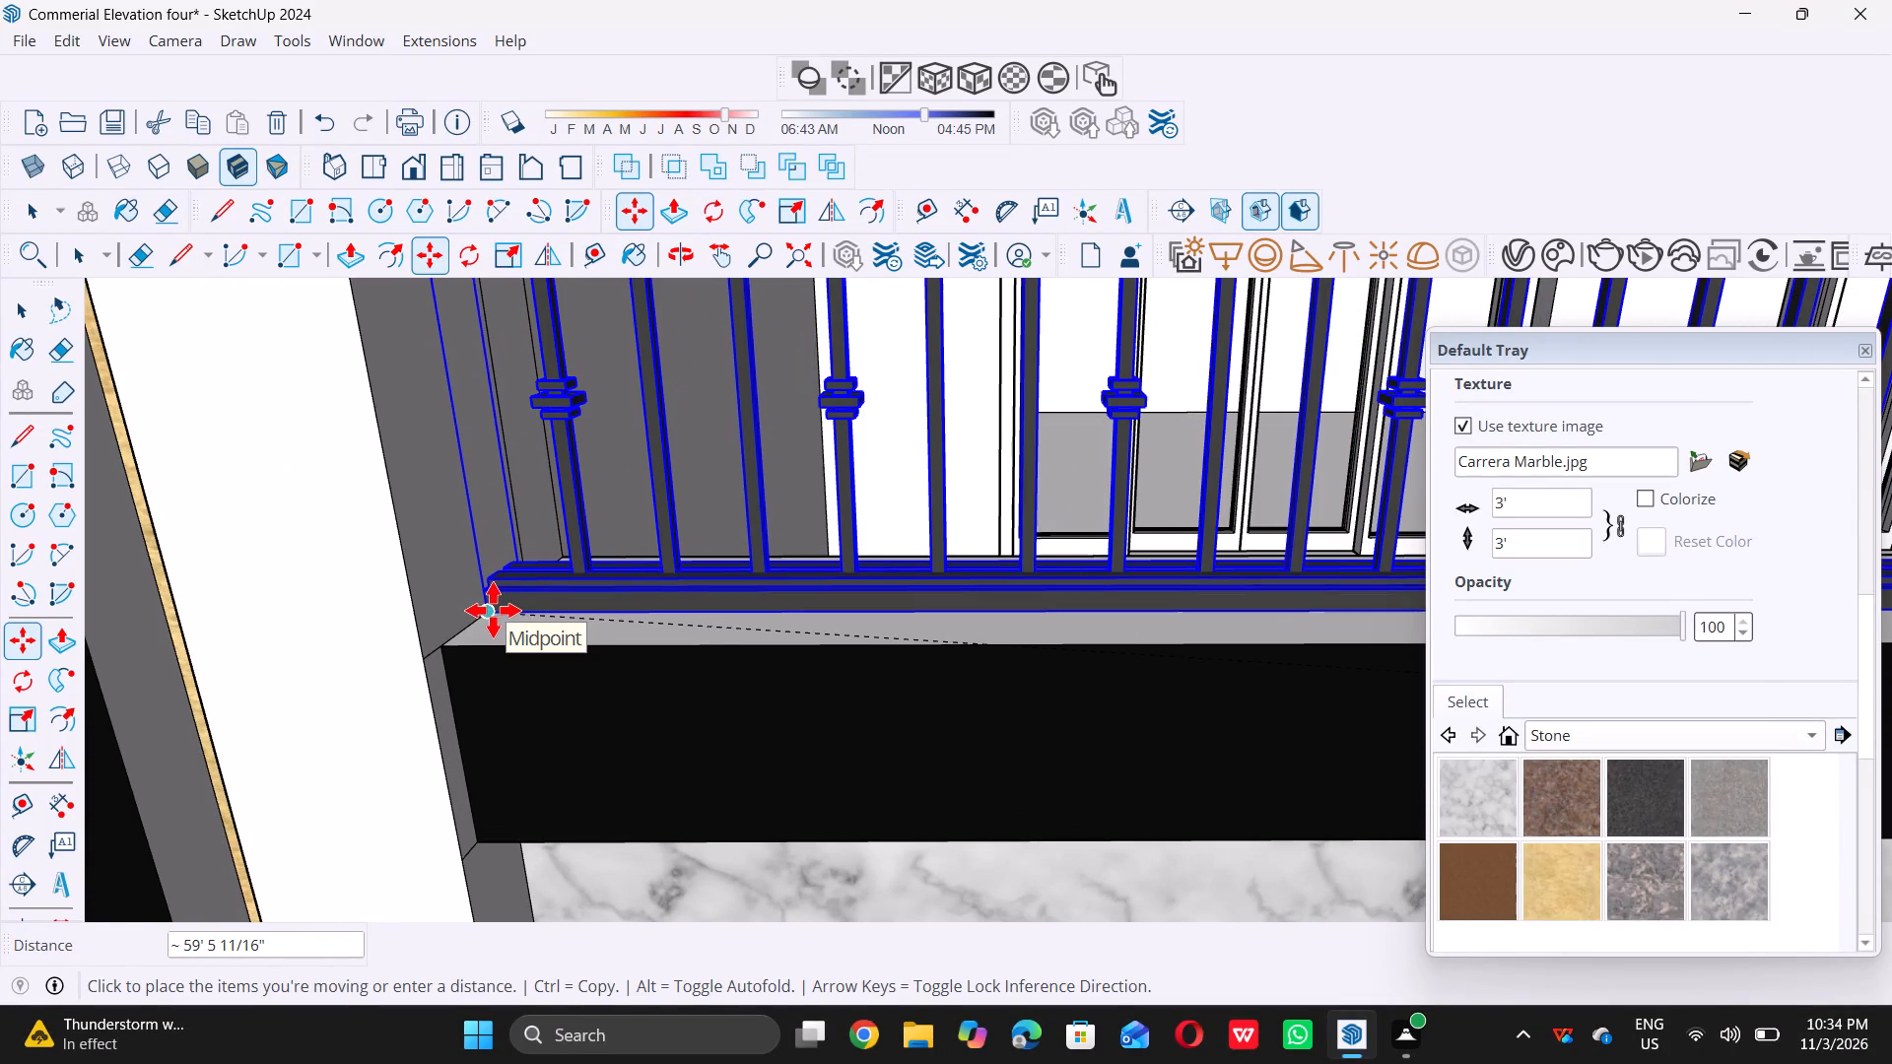
{"action": "double_click", "coordinate": [492, 610]}
{"action": "scroll", "coordinate": [492, 610], "scroll_direction": "down", "scroll_amount": 17}
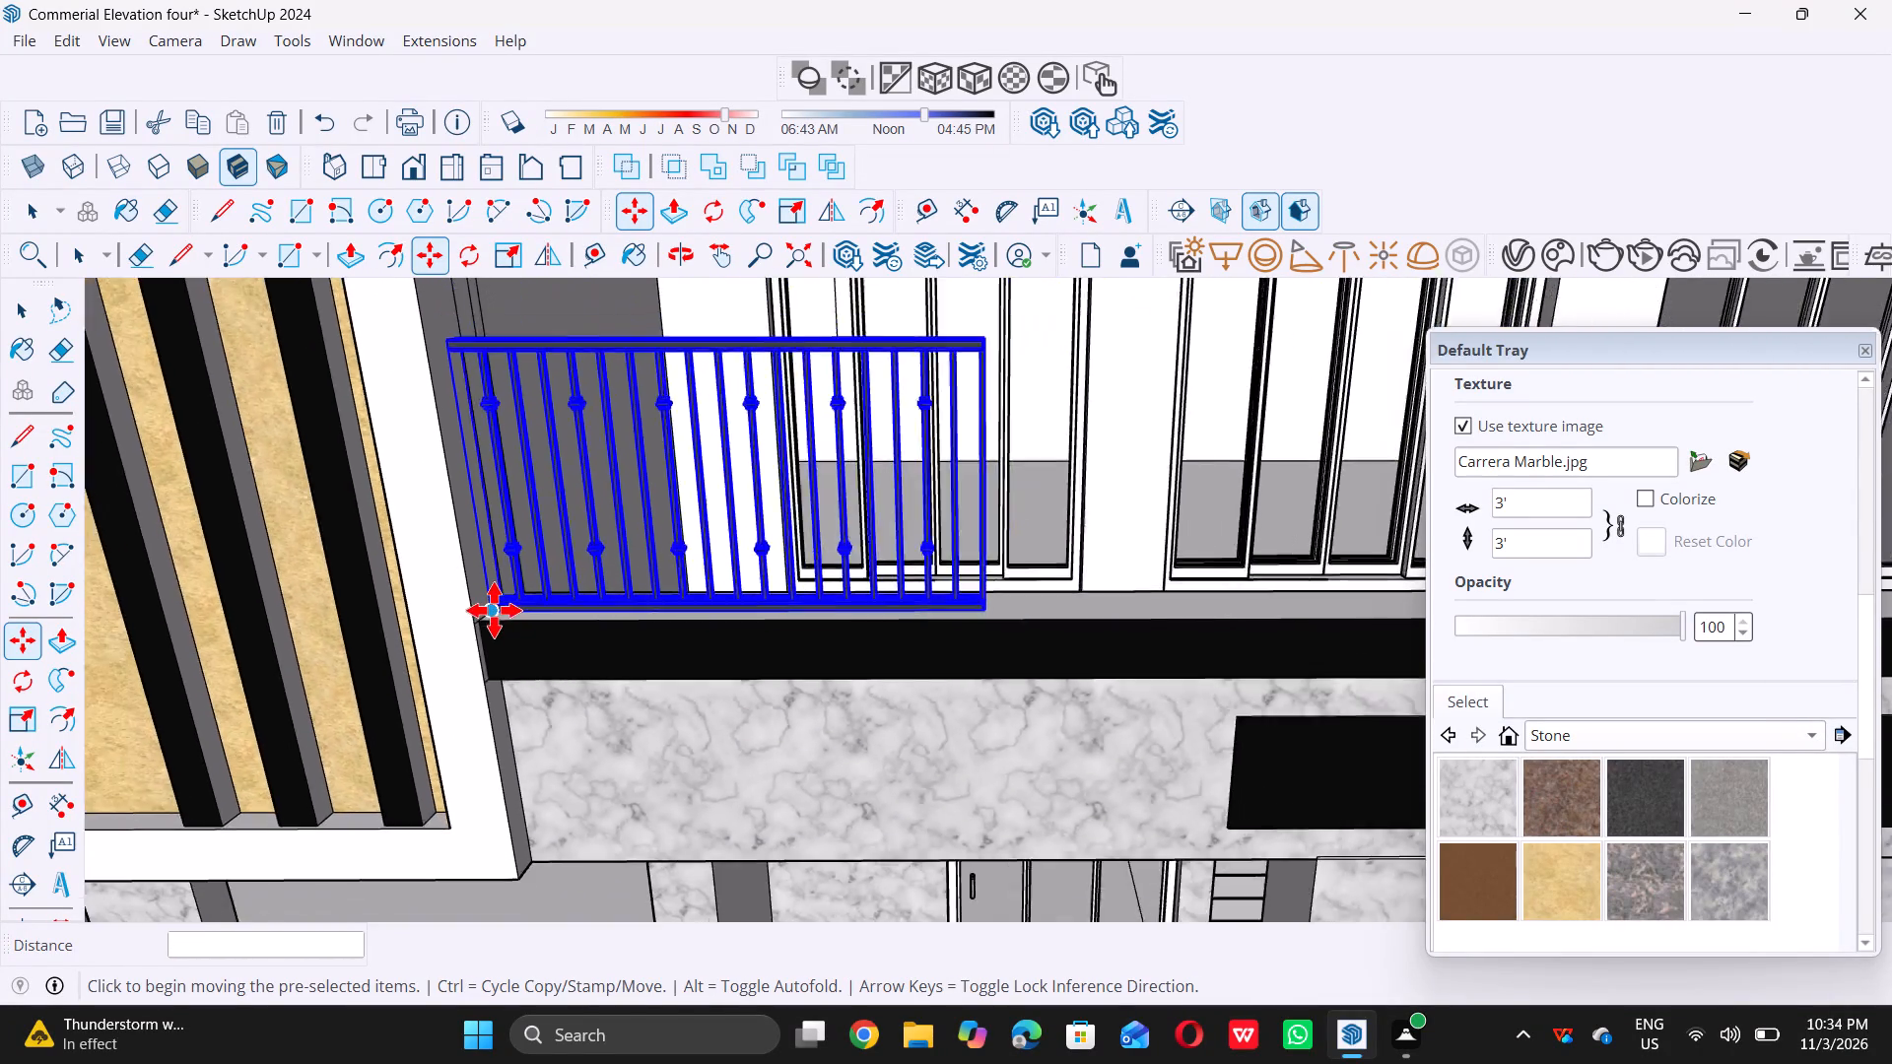
{"action": "scroll", "coordinate": [494, 610], "scroll_direction": "down", "scroll_amount": 2}
{"action": "key", "text": "space"}
{"action": "scroll", "coordinate": [505, 619], "scroll_direction": "down", "scroll_amount": 8}
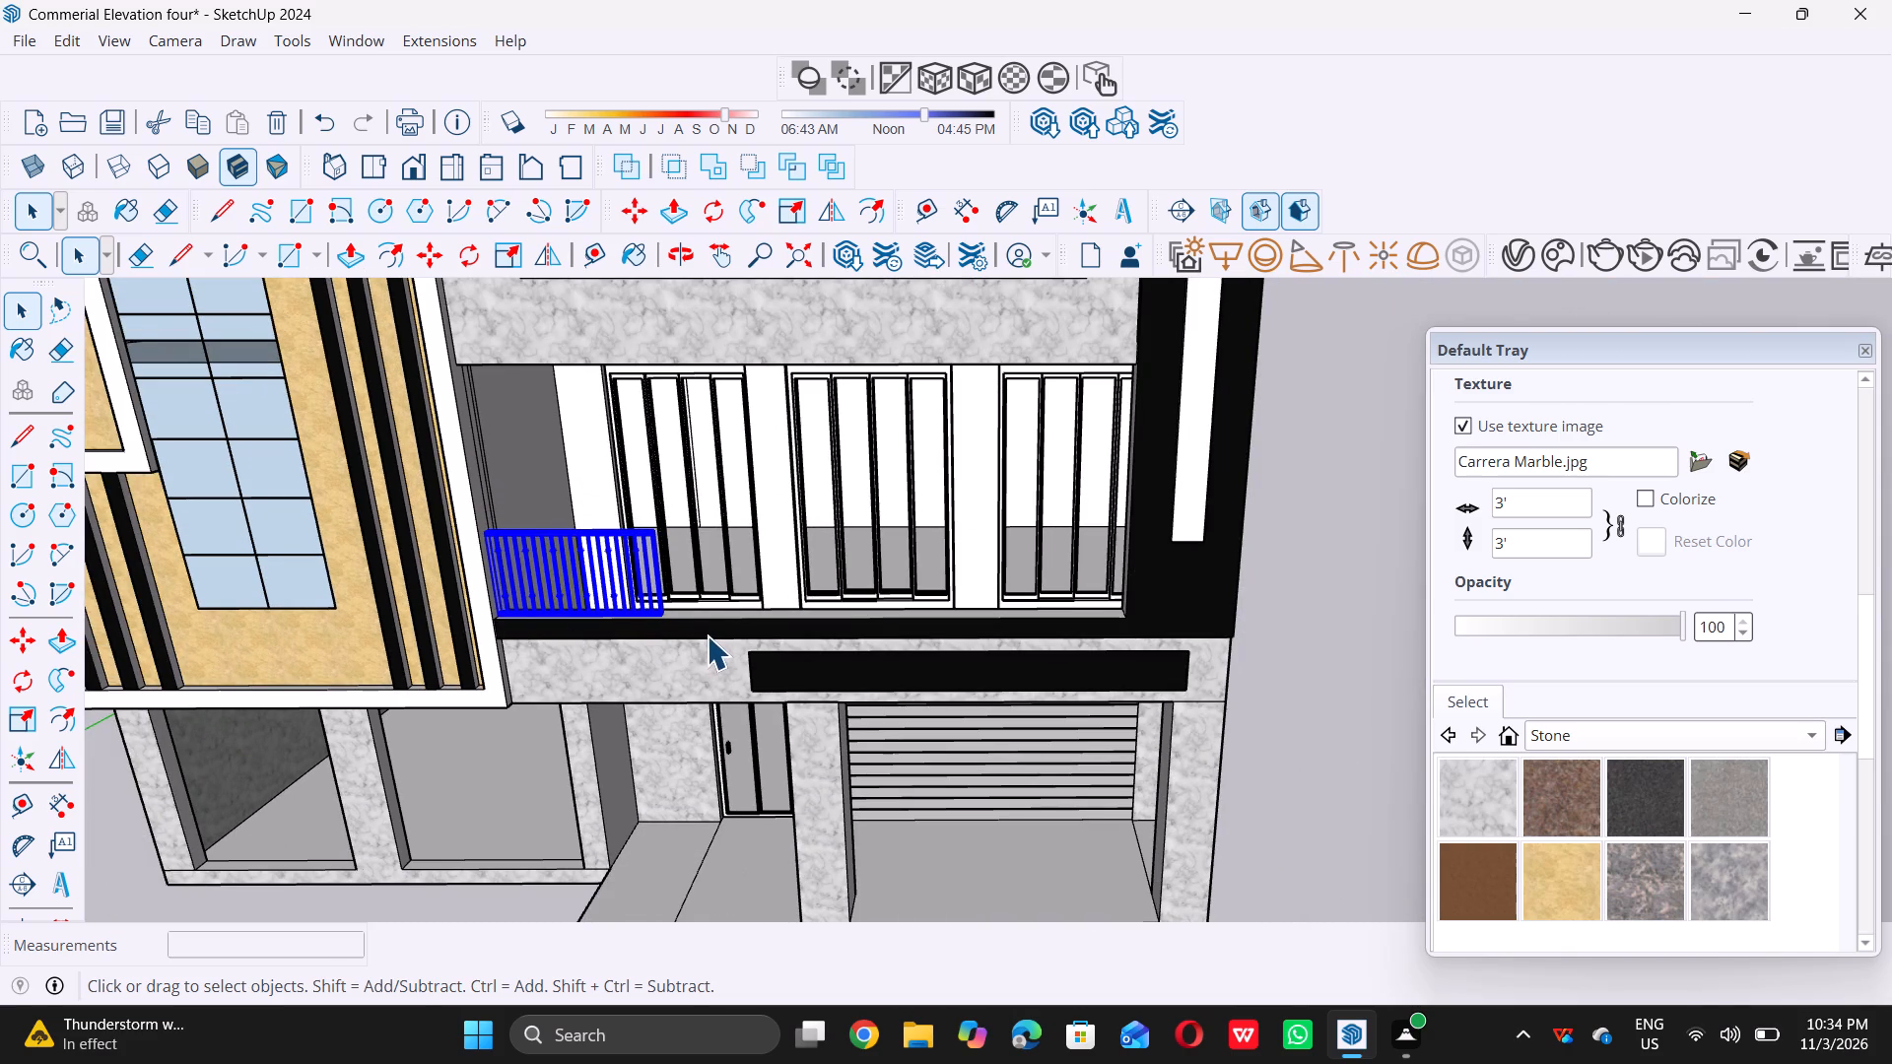
Scale the railing lengthwise by about 3.87 so it spans the balcony up to the black vertical band.
{"action": "key", "text": "s"}
{"action": "scroll", "coordinate": [701, 580], "scroll_direction": "up", "scroll_amount": 10}
{"action": "scroll", "coordinate": [612, 579], "scroll_direction": "up", "scroll_amount": 3}
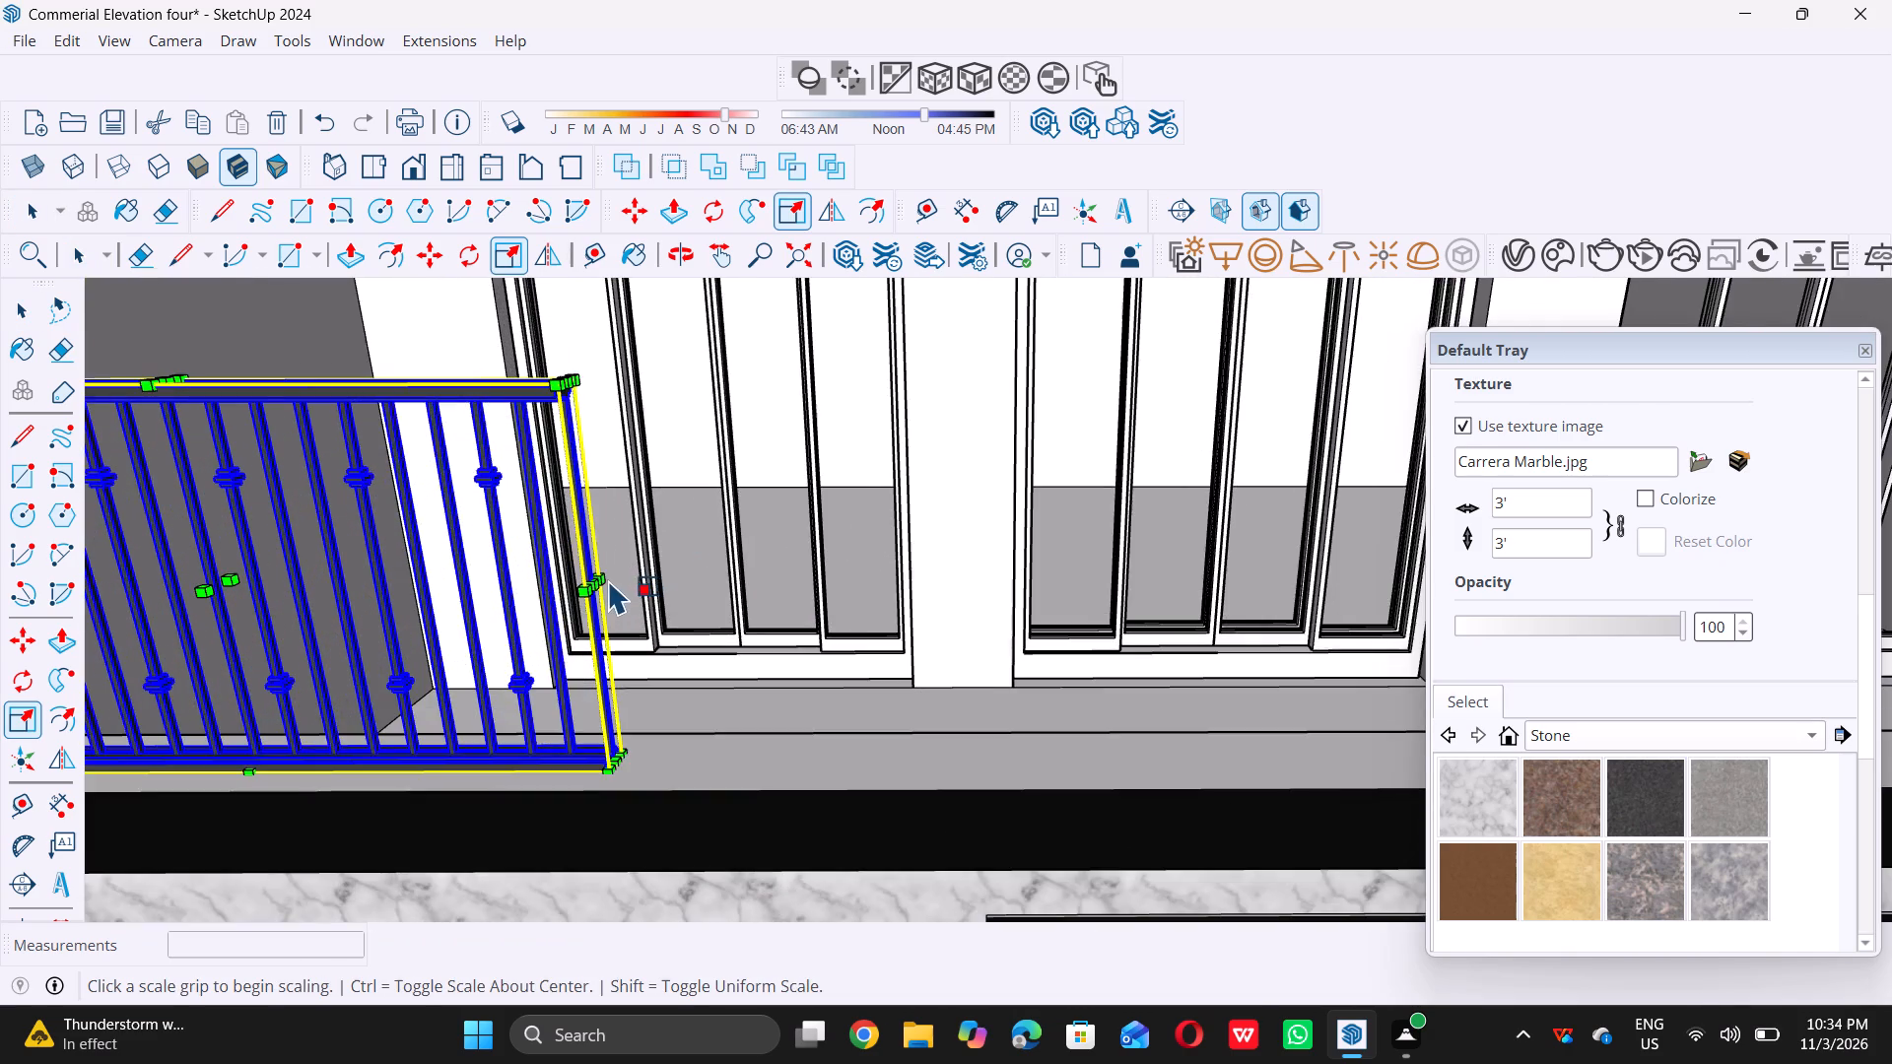
{"action": "scroll", "coordinate": [609, 579], "scroll_direction": "up", "scroll_amount": 2}
{"action": "left_click", "coordinate": [520, 602]}
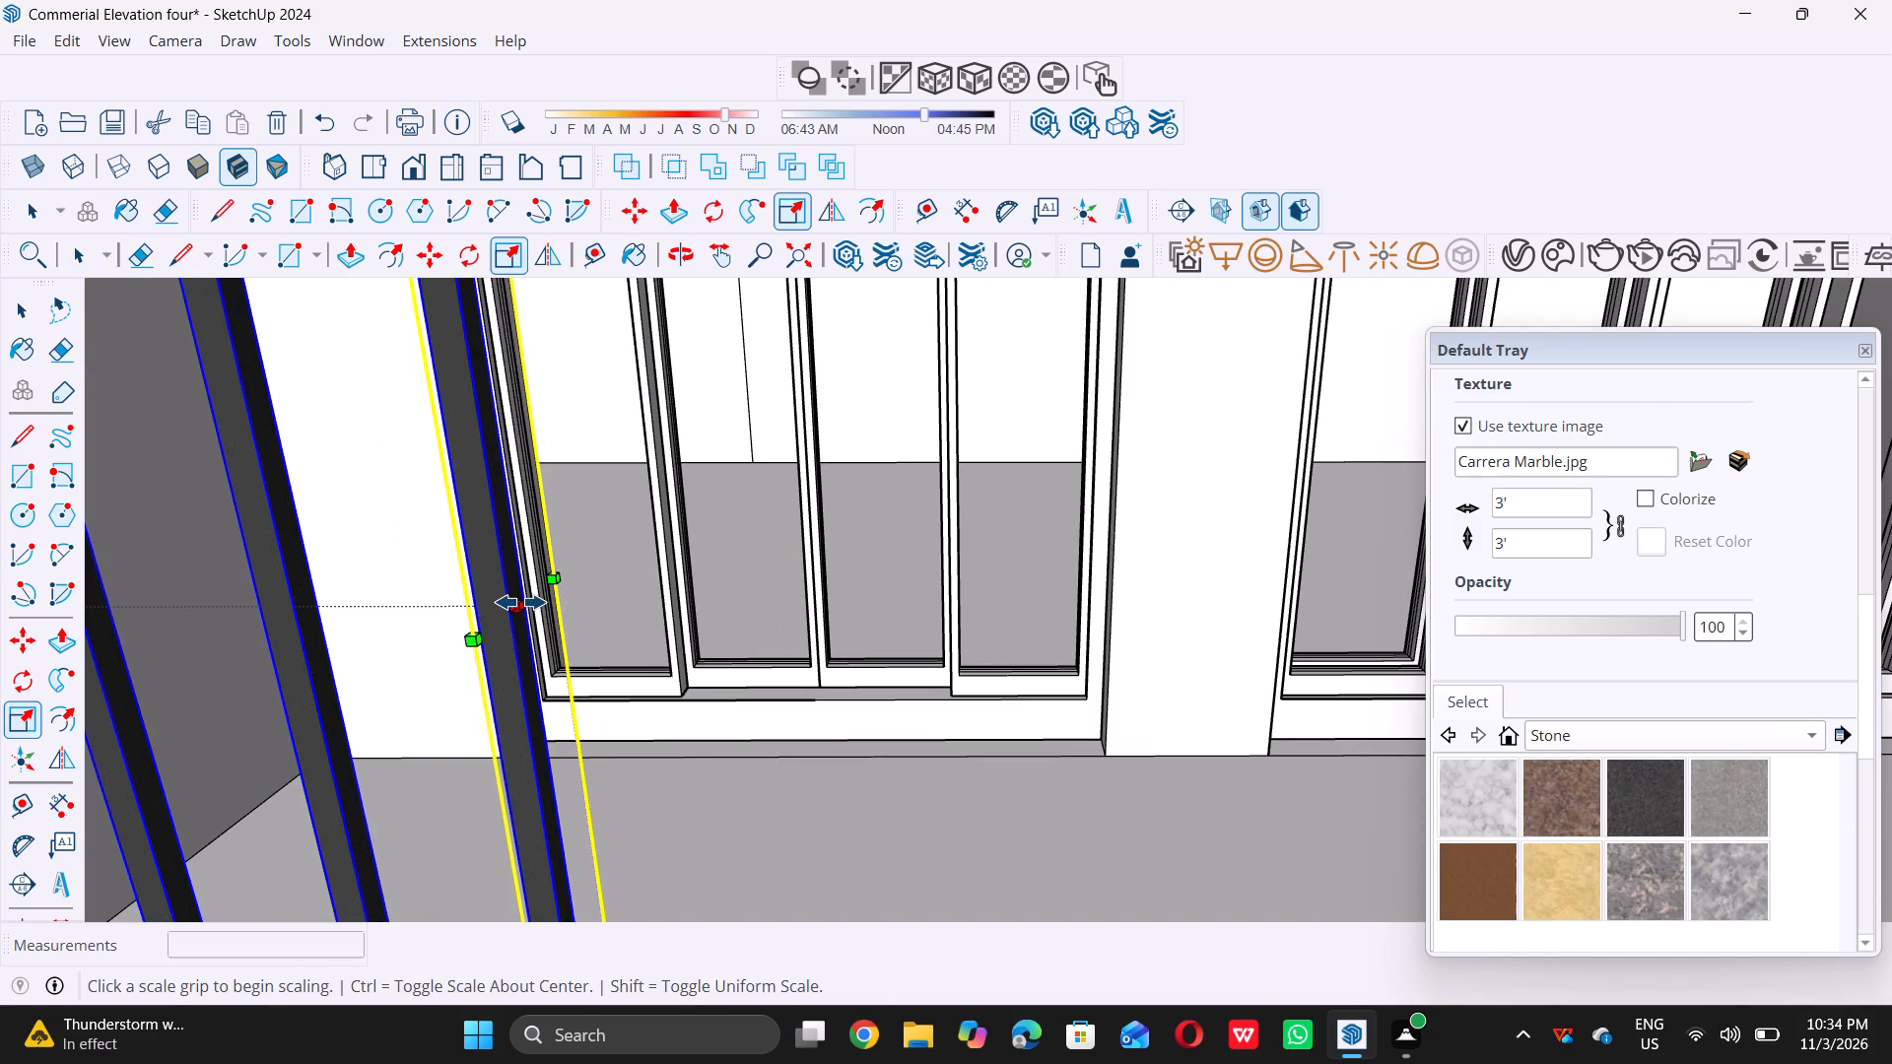
{"action": "scroll", "coordinate": [585, 628], "scroll_direction": "down", "scroll_amount": 7}
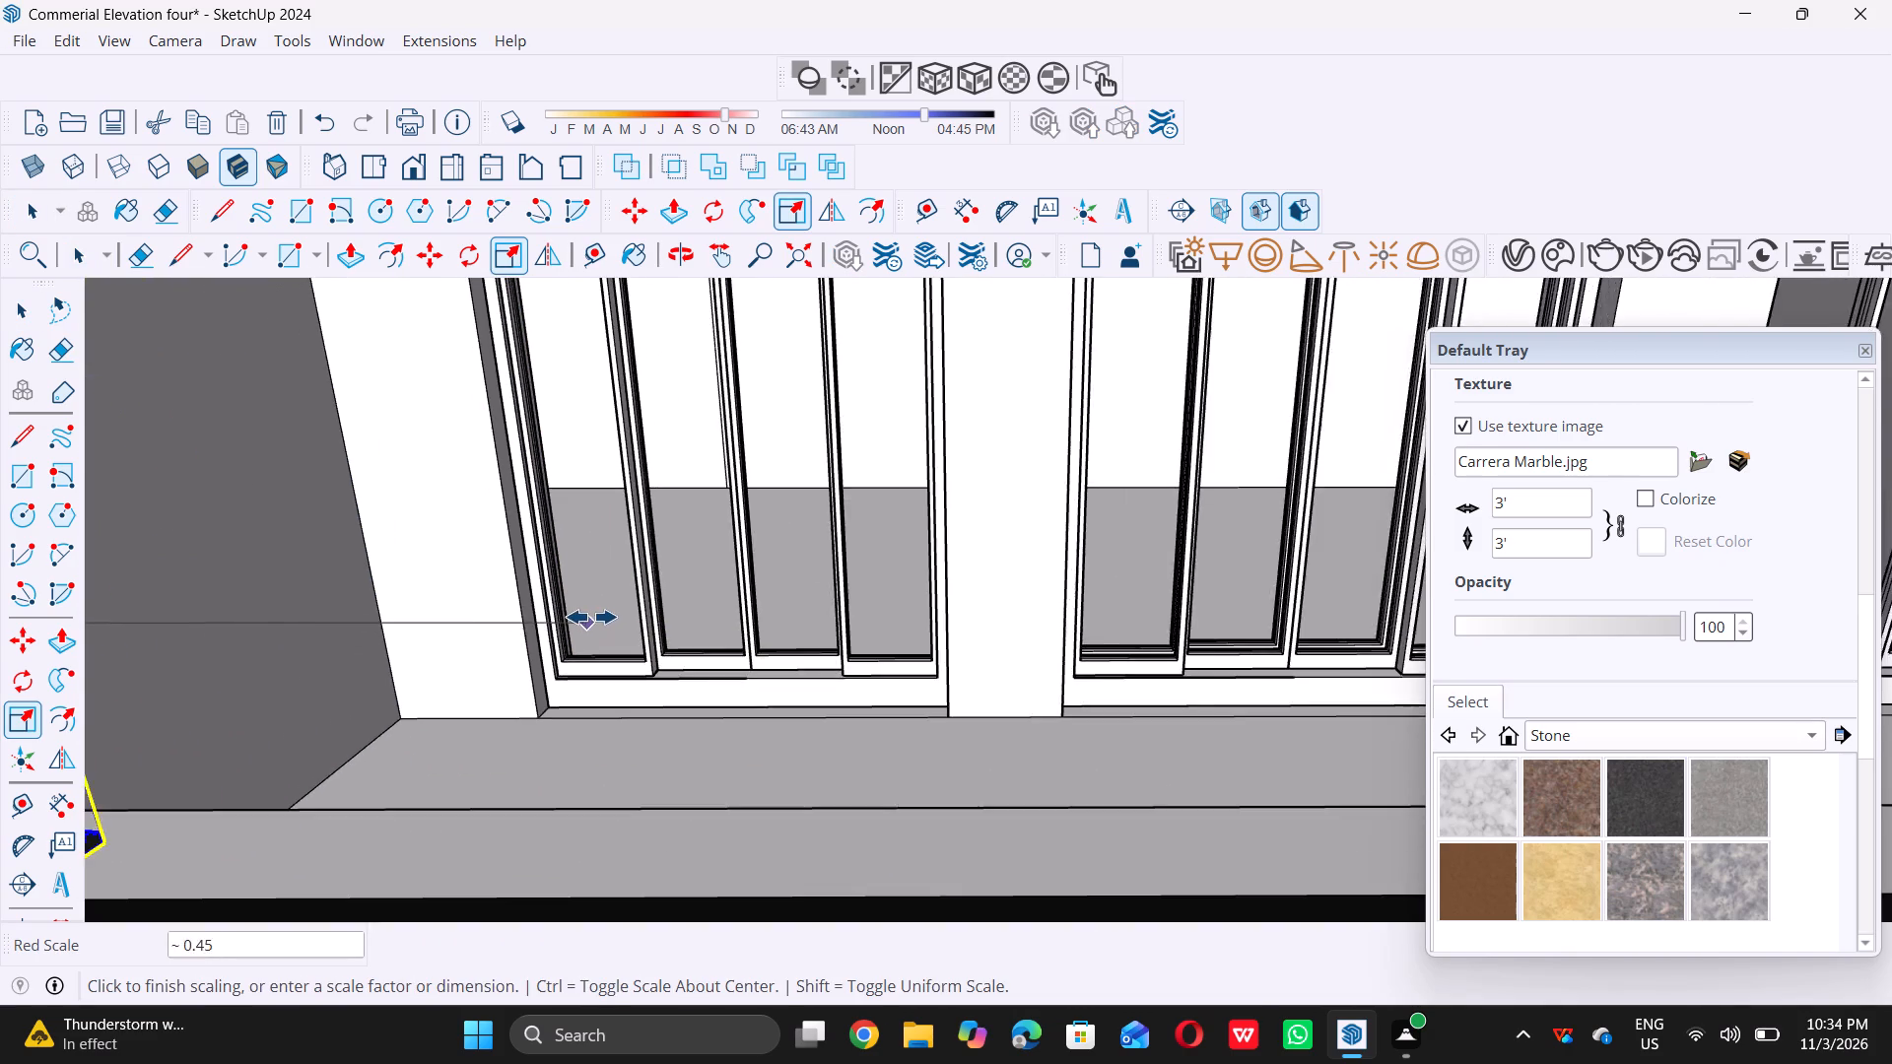
{"action": "scroll", "coordinate": [591, 617], "scroll_direction": "down", "scroll_amount": 8}
{"action": "scroll", "coordinate": [738, 632], "scroll_direction": "down", "scroll_amount": 8}
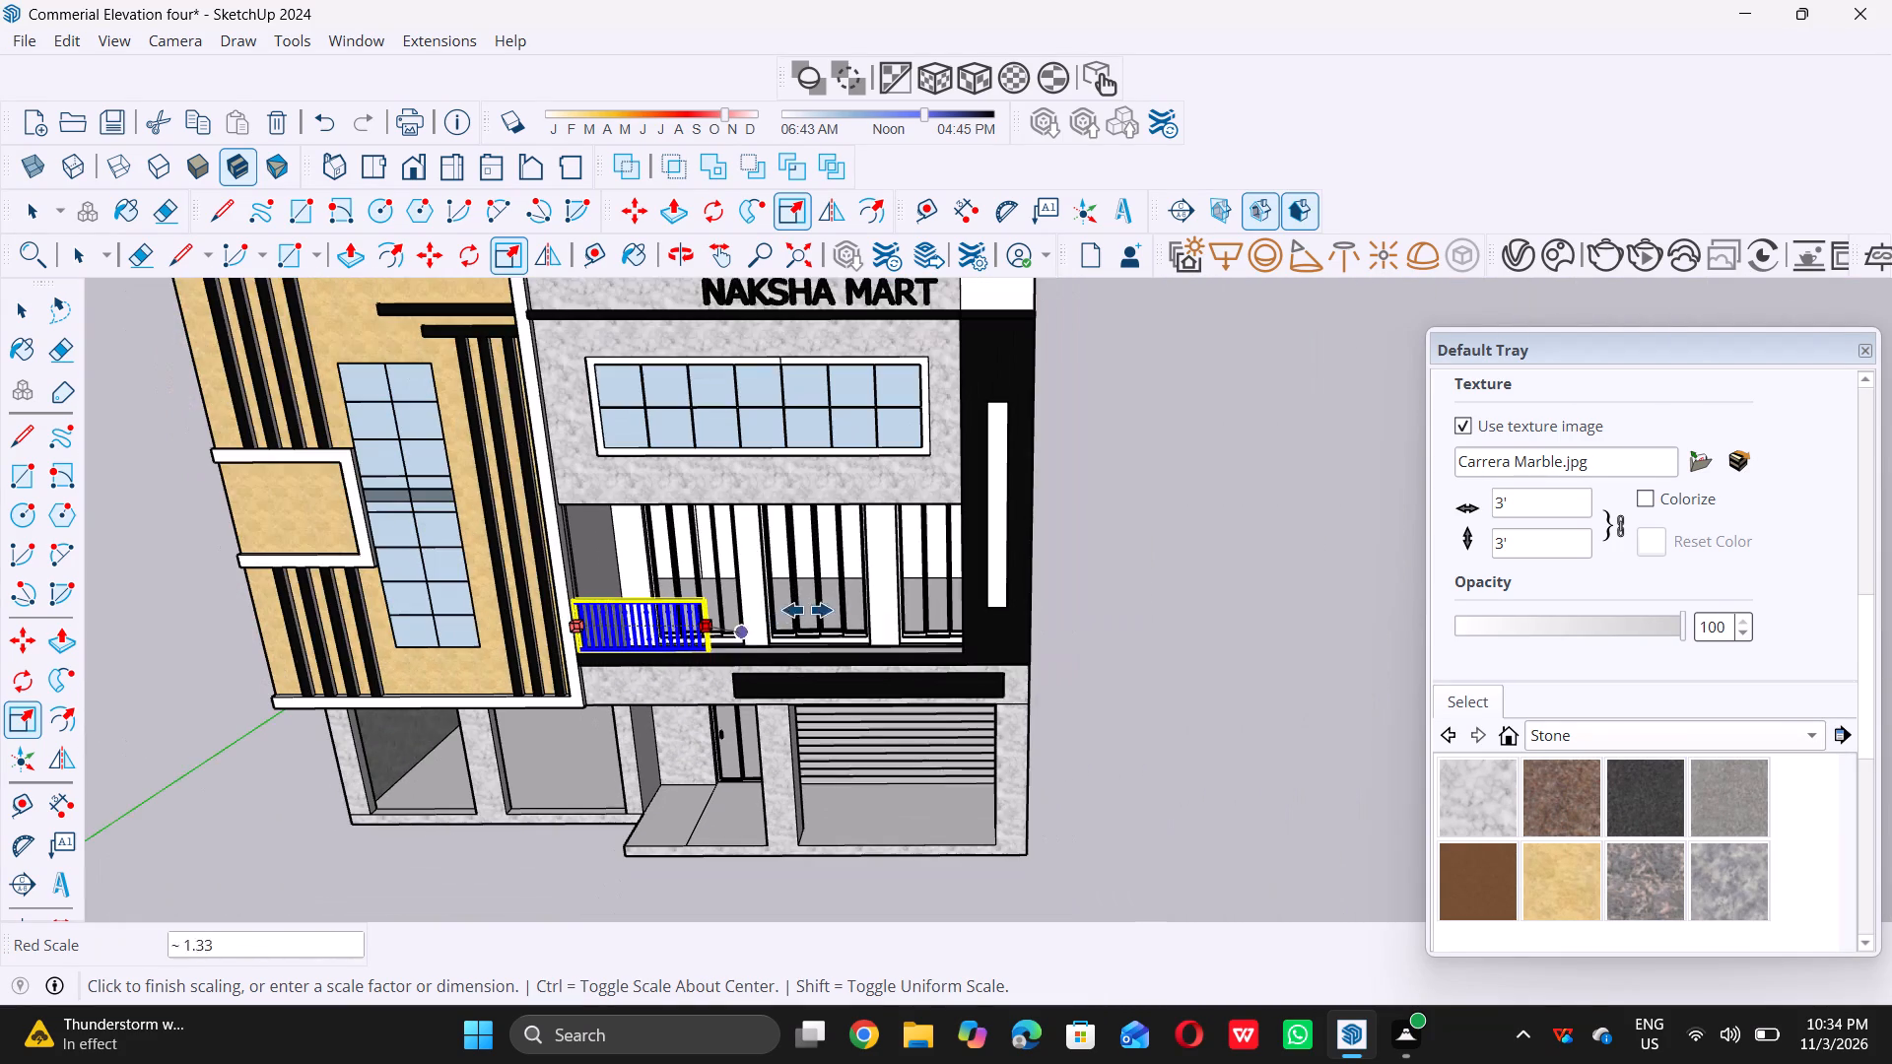
{"action": "scroll", "coordinate": [909, 627], "scroll_direction": "up", "scroll_amount": 8}
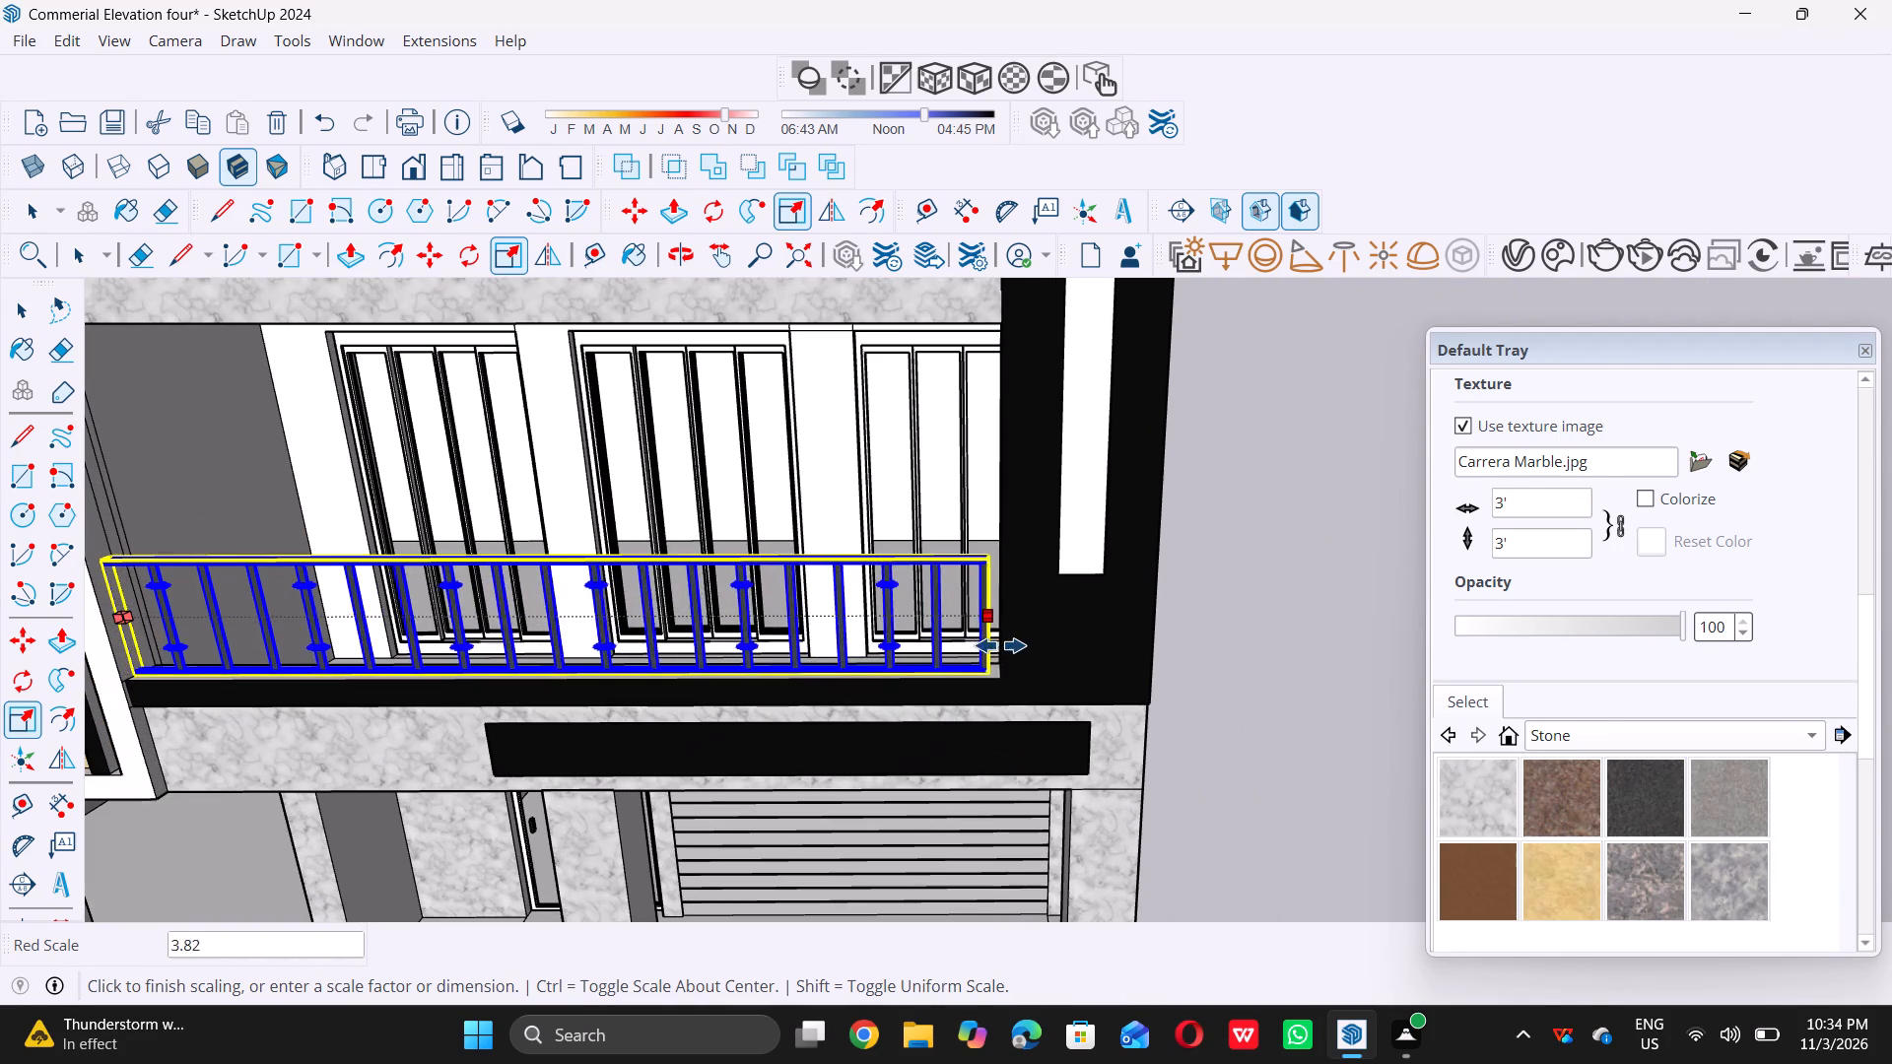
{"action": "left_click", "coordinate": [1002, 644]}
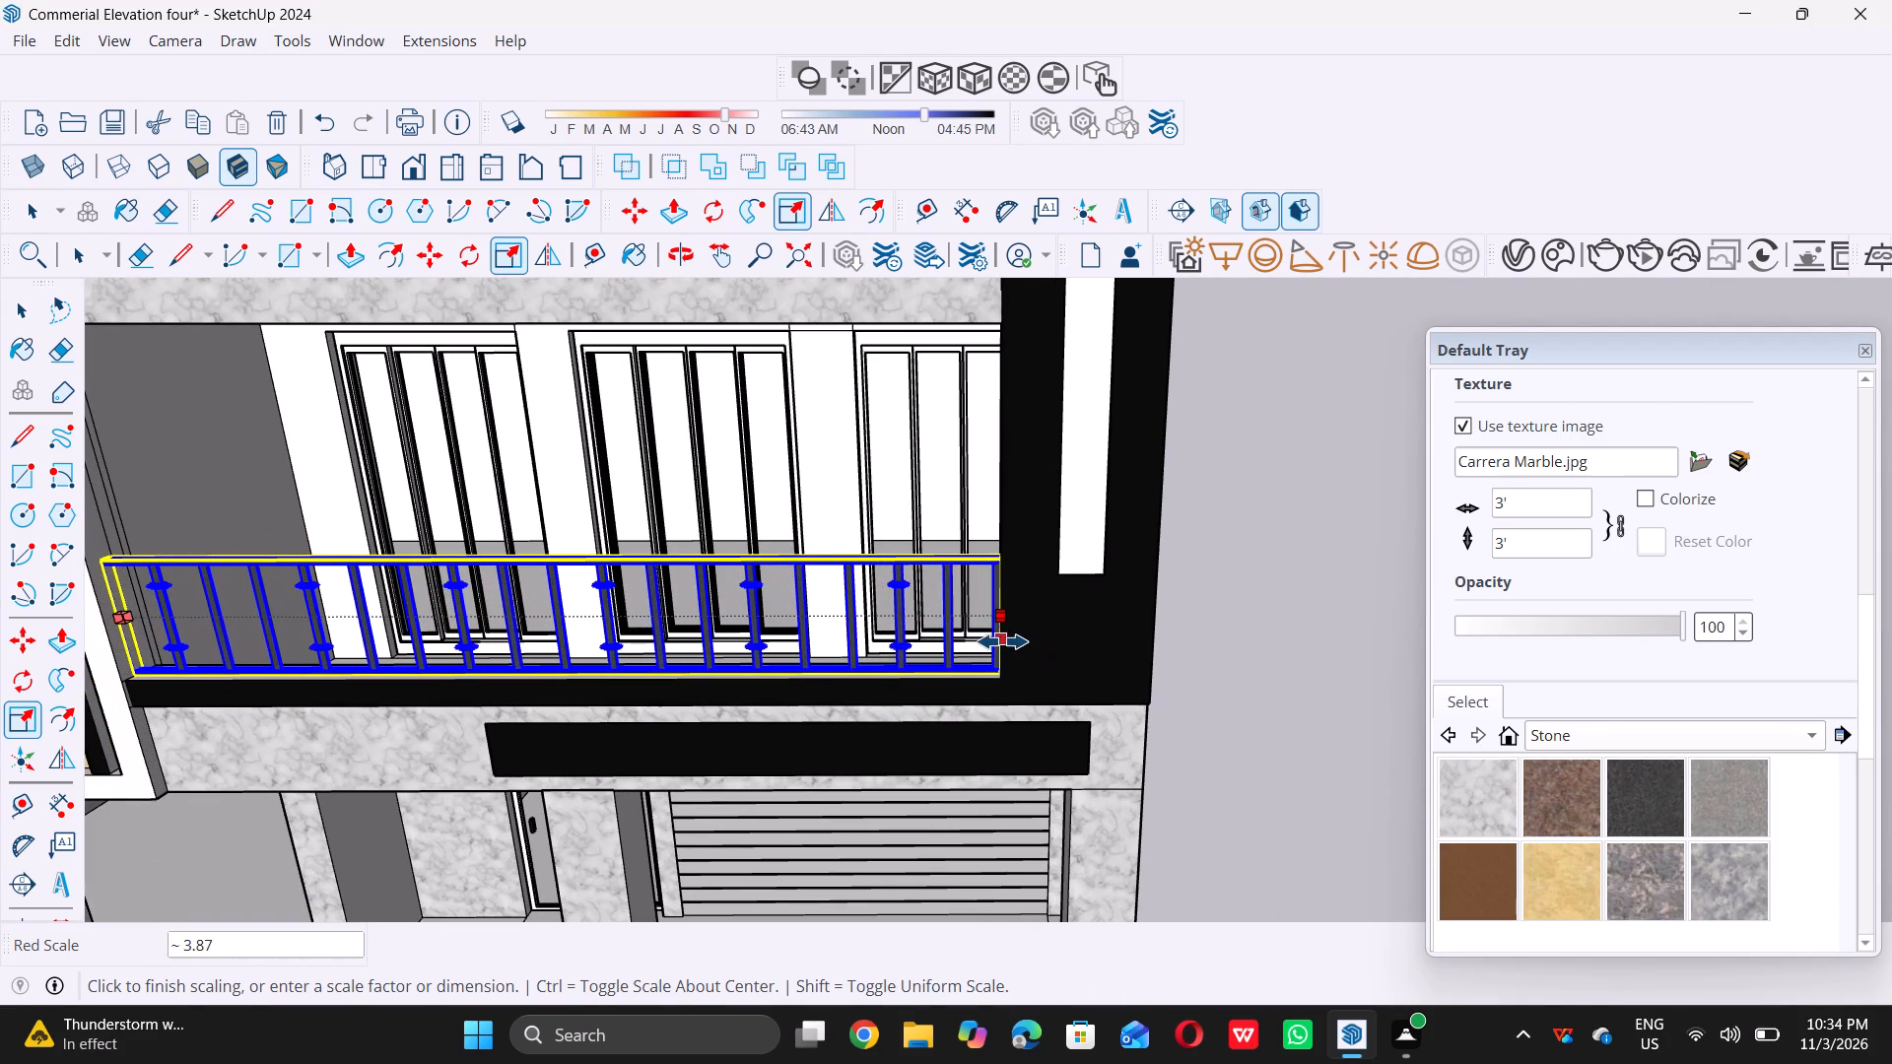
{"action": "key", "text": "space"}
{"action": "triple_click", "coordinate": [1293, 626]}
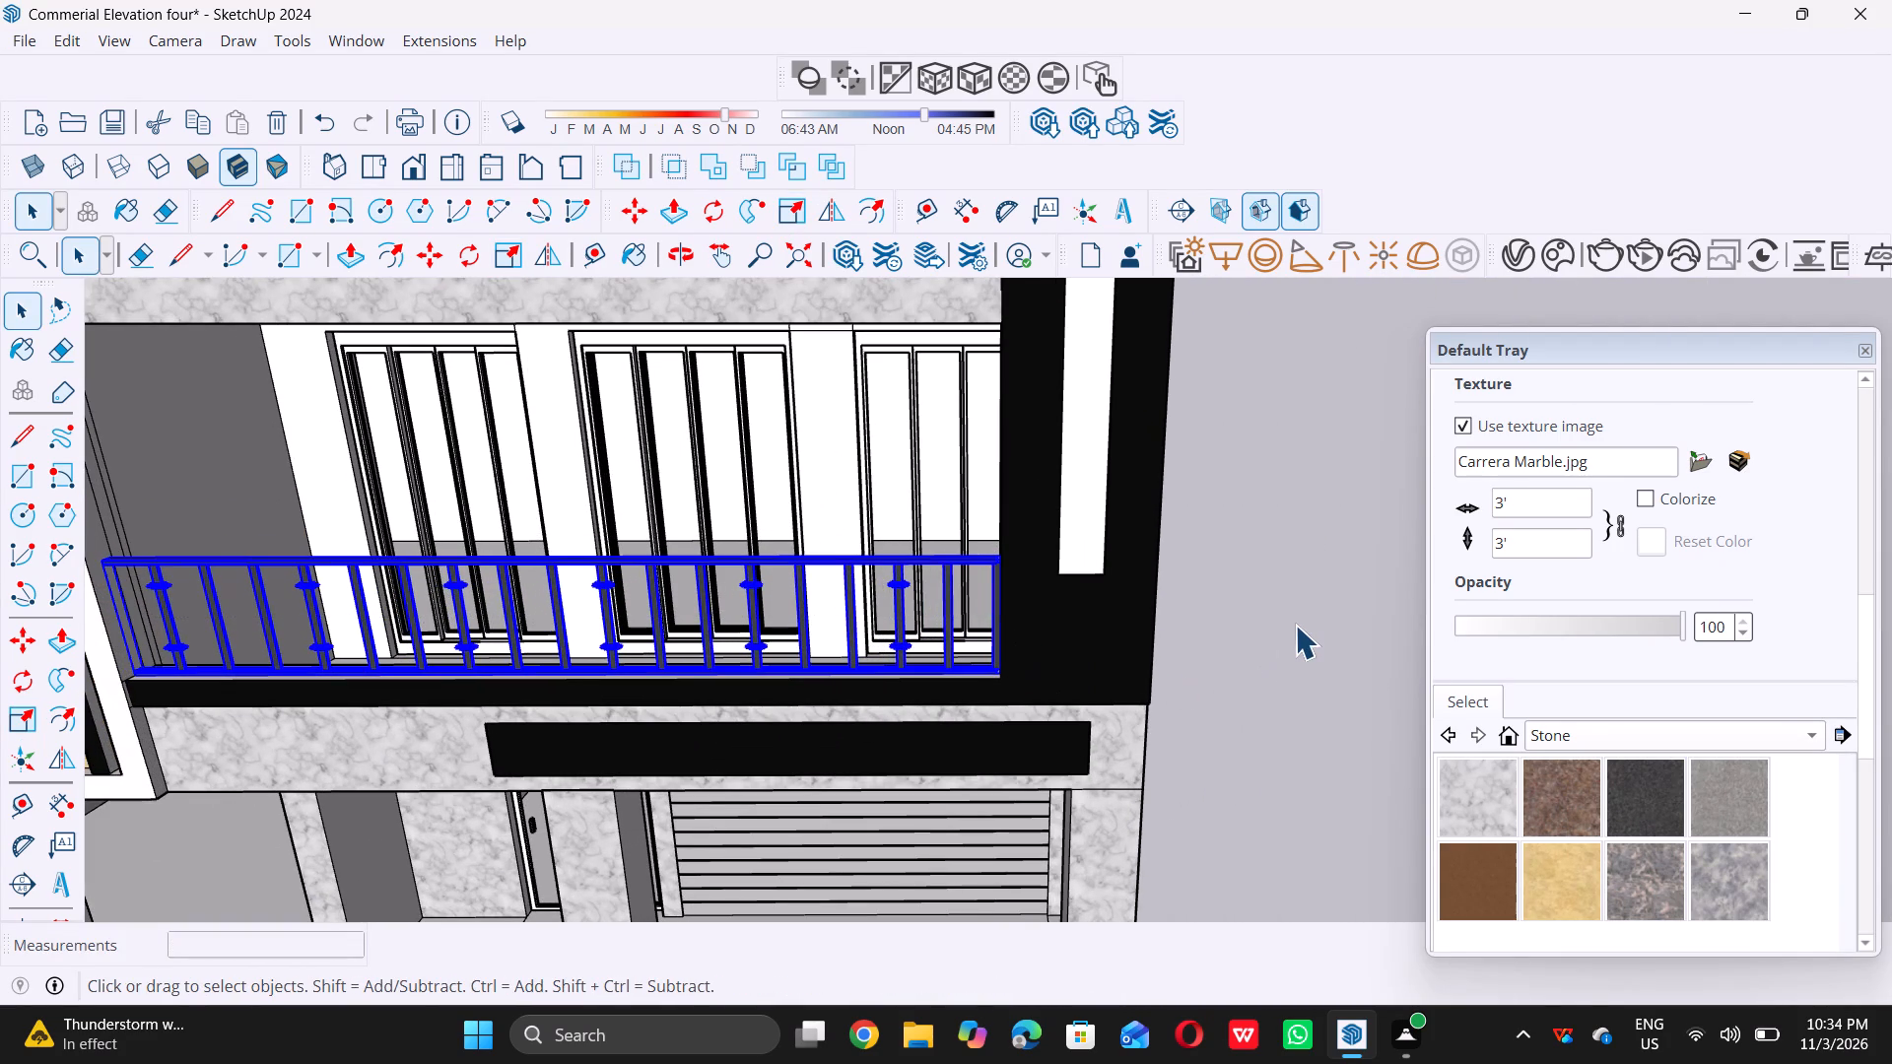
{"action": "left_click", "coordinate": [1295, 626]}
Examine the fitted balcony railing and the whole building from the front and the side.
{"action": "scroll", "coordinate": [1286, 626], "scroll_direction": "down", "scroll_amount": 5}
{"action": "middle_click_drag", "start_coordinate": [1016, 687], "coordinate": [958, 540]}
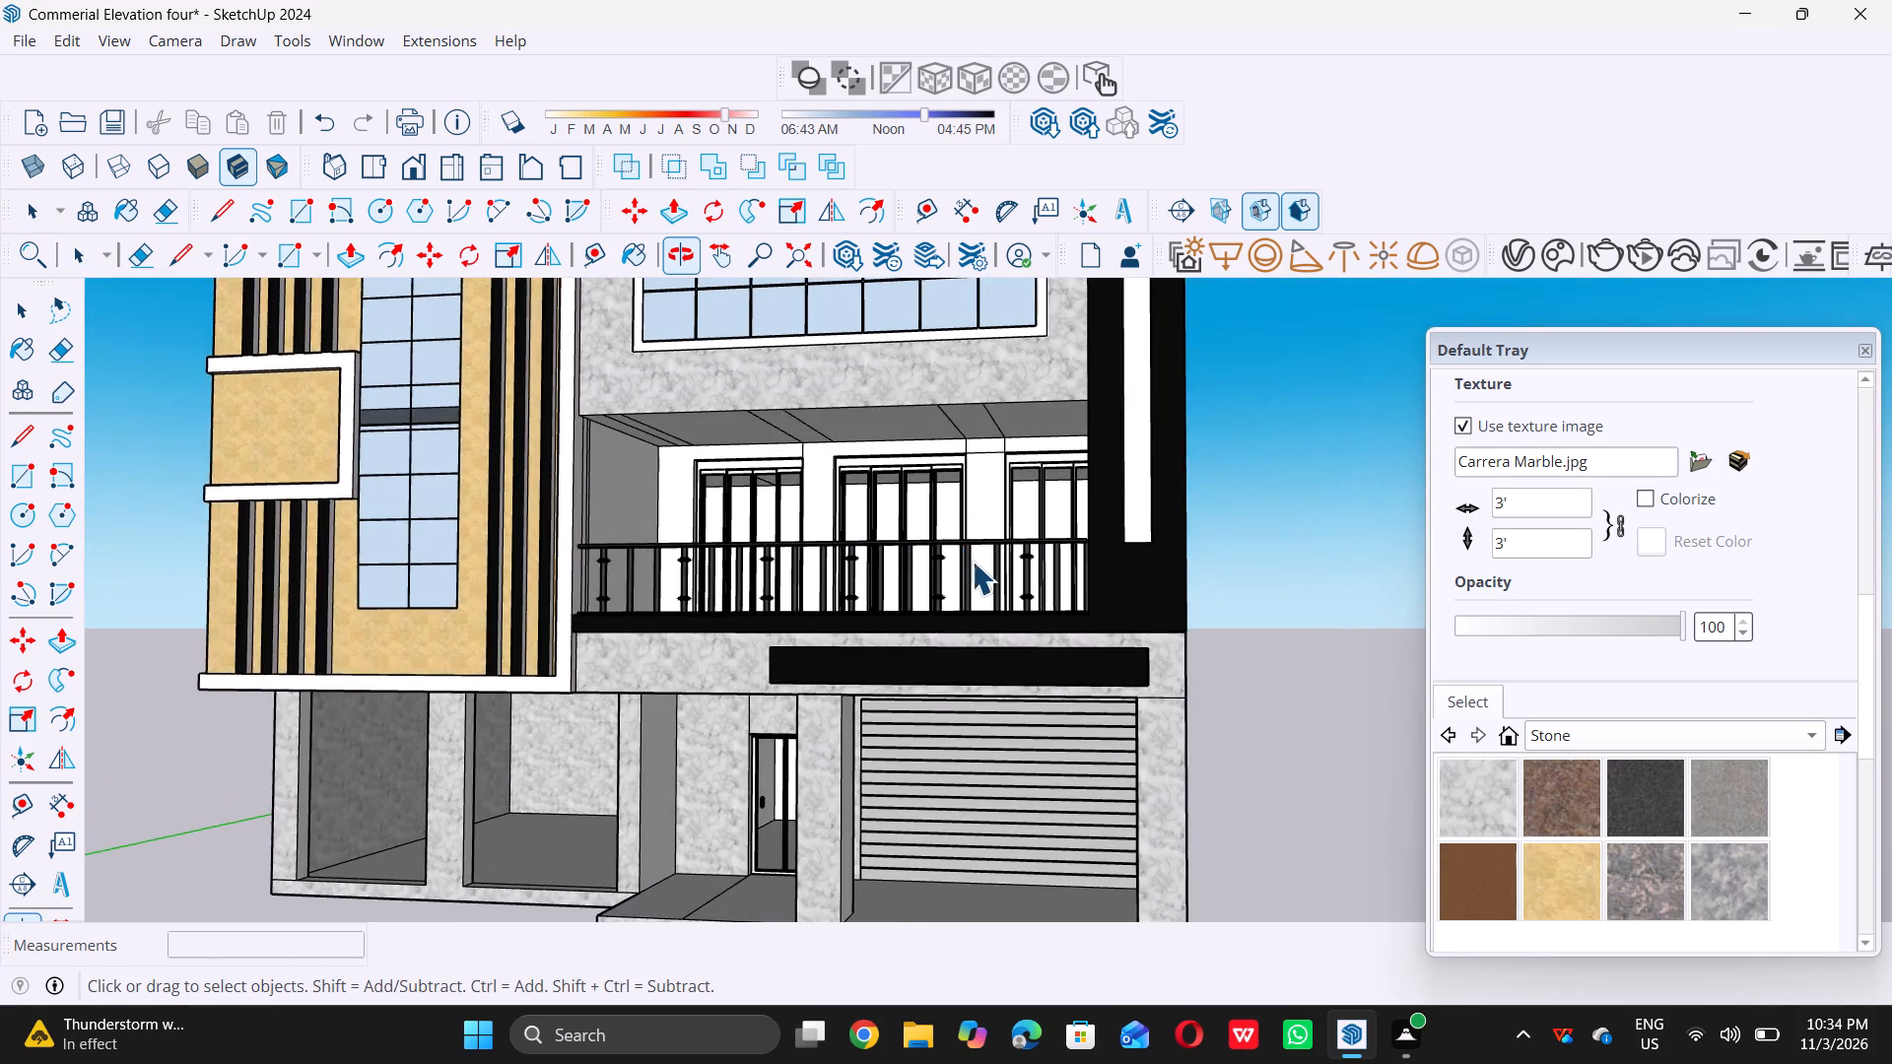
{"action": "scroll", "coordinate": [976, 568], "scroll_direction": "up", "scroll_amount": 6}
{"action": "scroll", "coordinate": [978, 565], "scroll_direction": "down", "scroll_amount": 15}
{"action": "middle_click_drag", "start_coordinate": [970, 594], "coordinate": [1002, 632]}
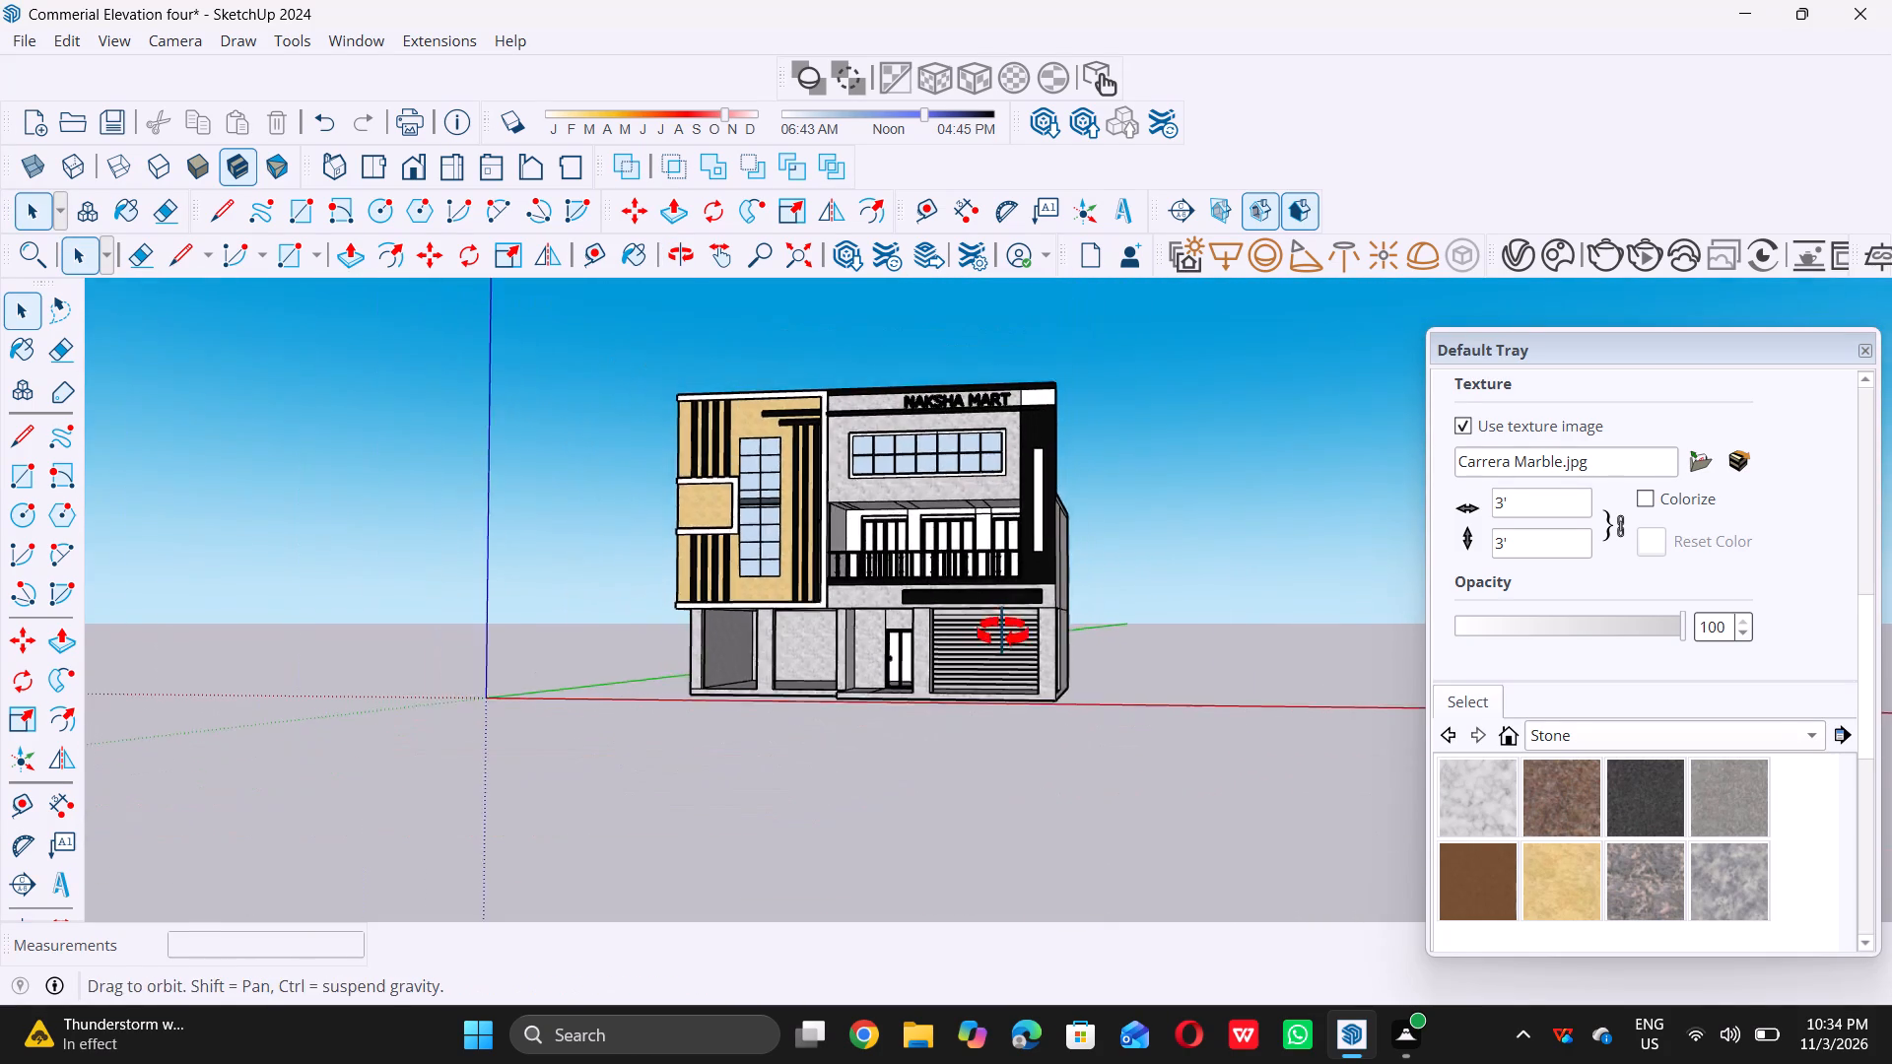
{"action": "middle_click_drag", "start_coordinate": [1002, 632], "coordinate": [1042, 638]}
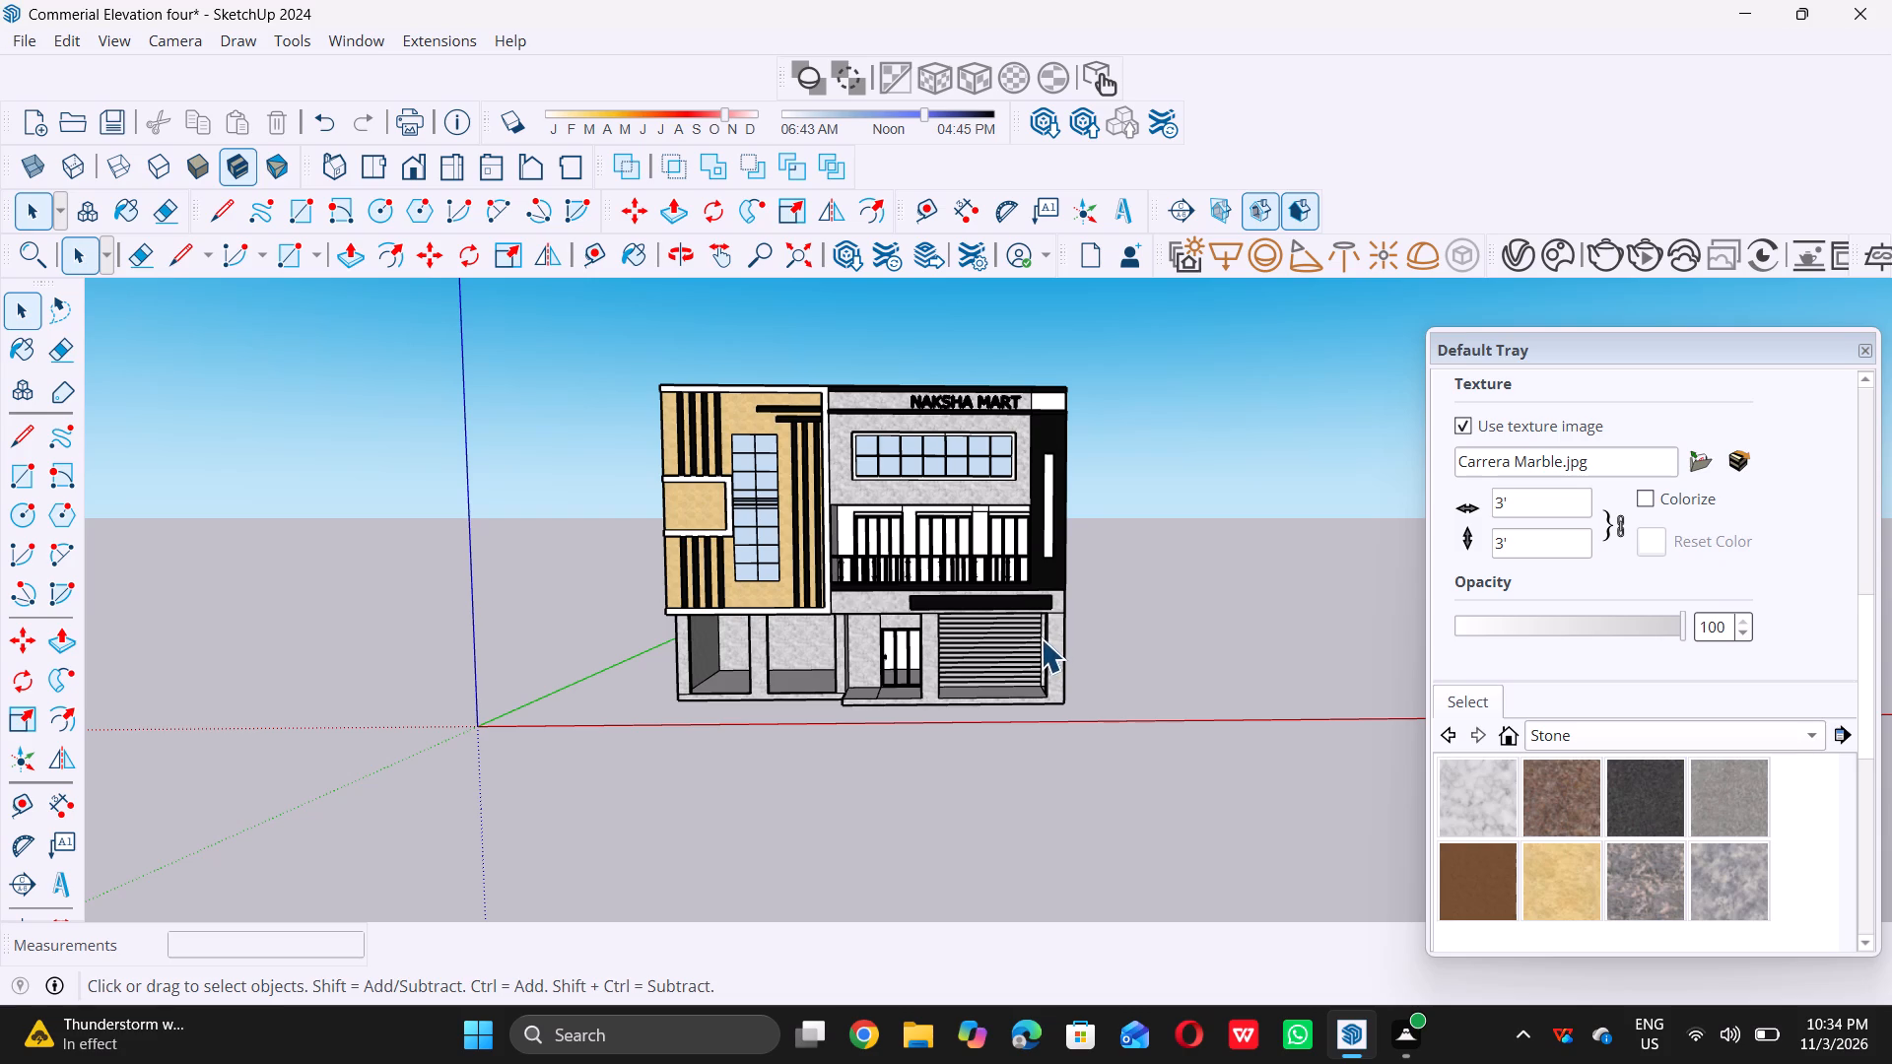
{"action": "scroll", "coordinate": [1007, 617], "scroll_direction": "down", "scroll_amount": 5}
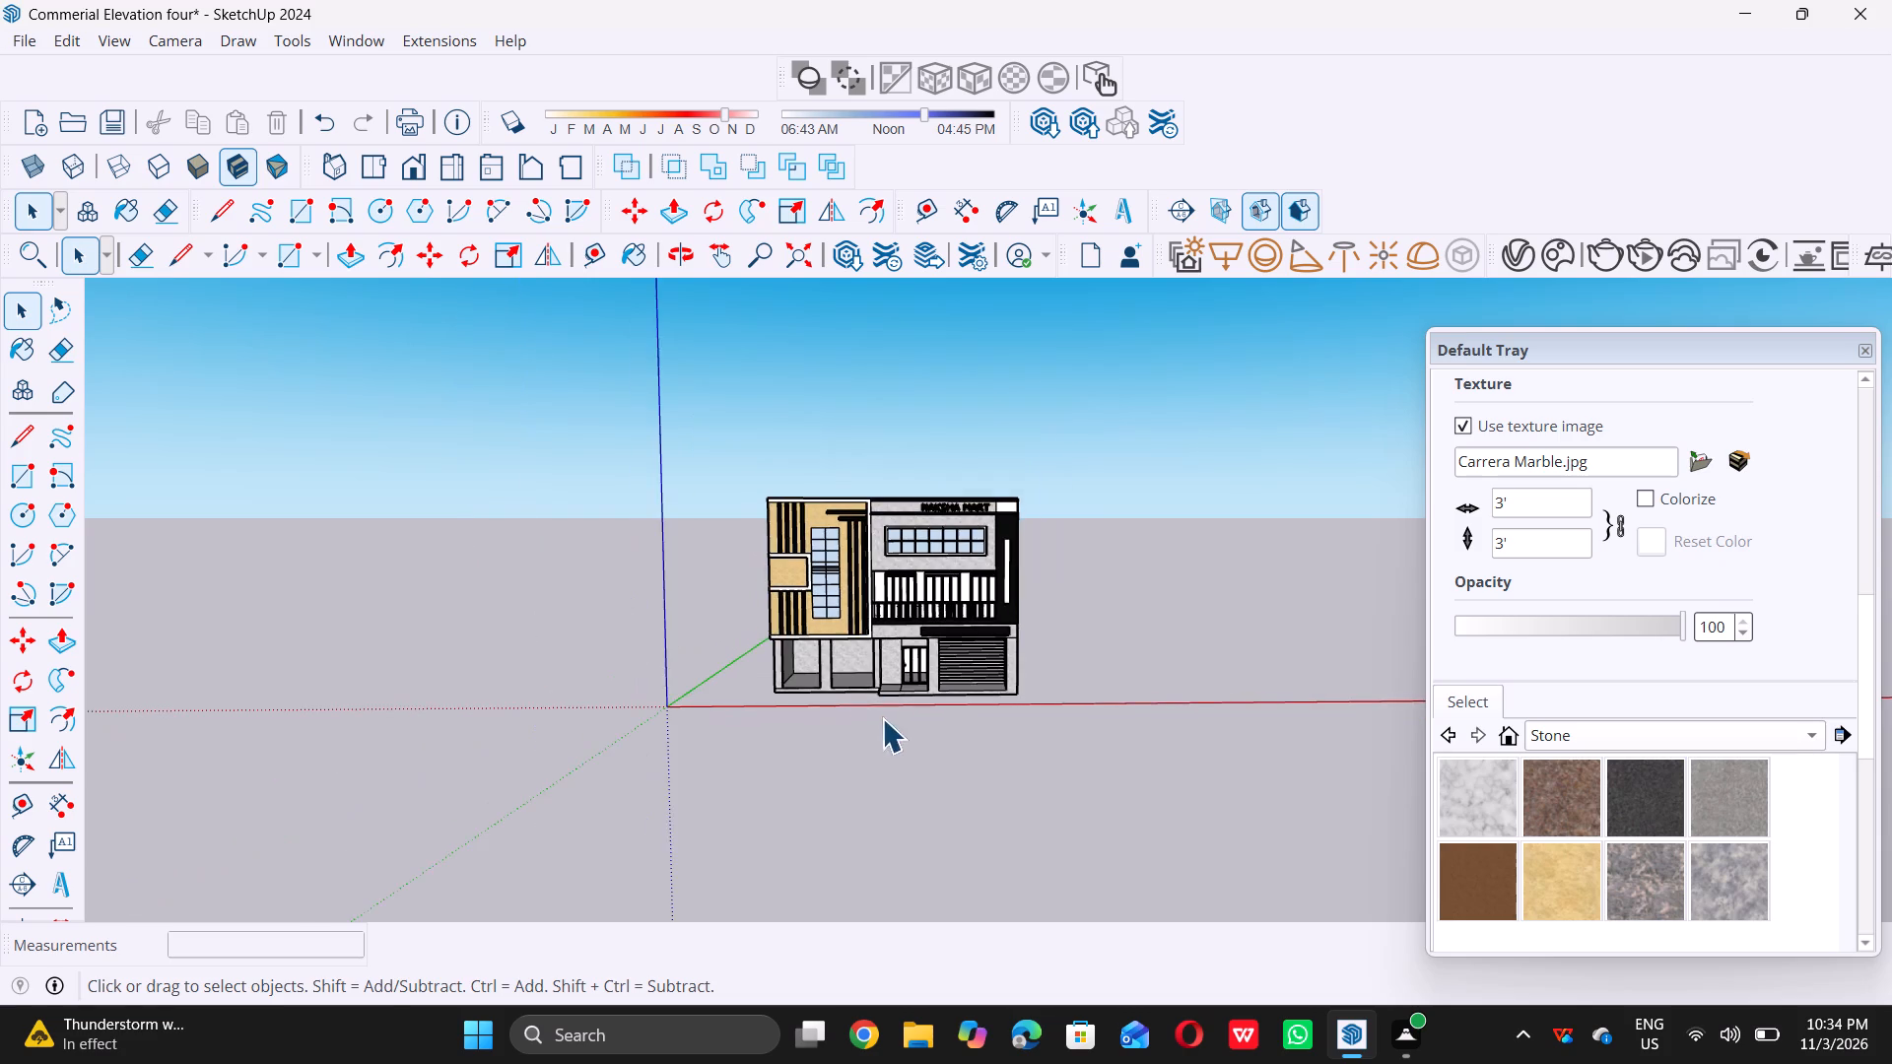
{"action": "middle_click_drag", "start_coordinate": [882, 718], "coordinate": [1169, 750]}
{"action": "scroll", "coordinate": [977, 734], "scroll_direction": "up", "scroll_amount": 5}
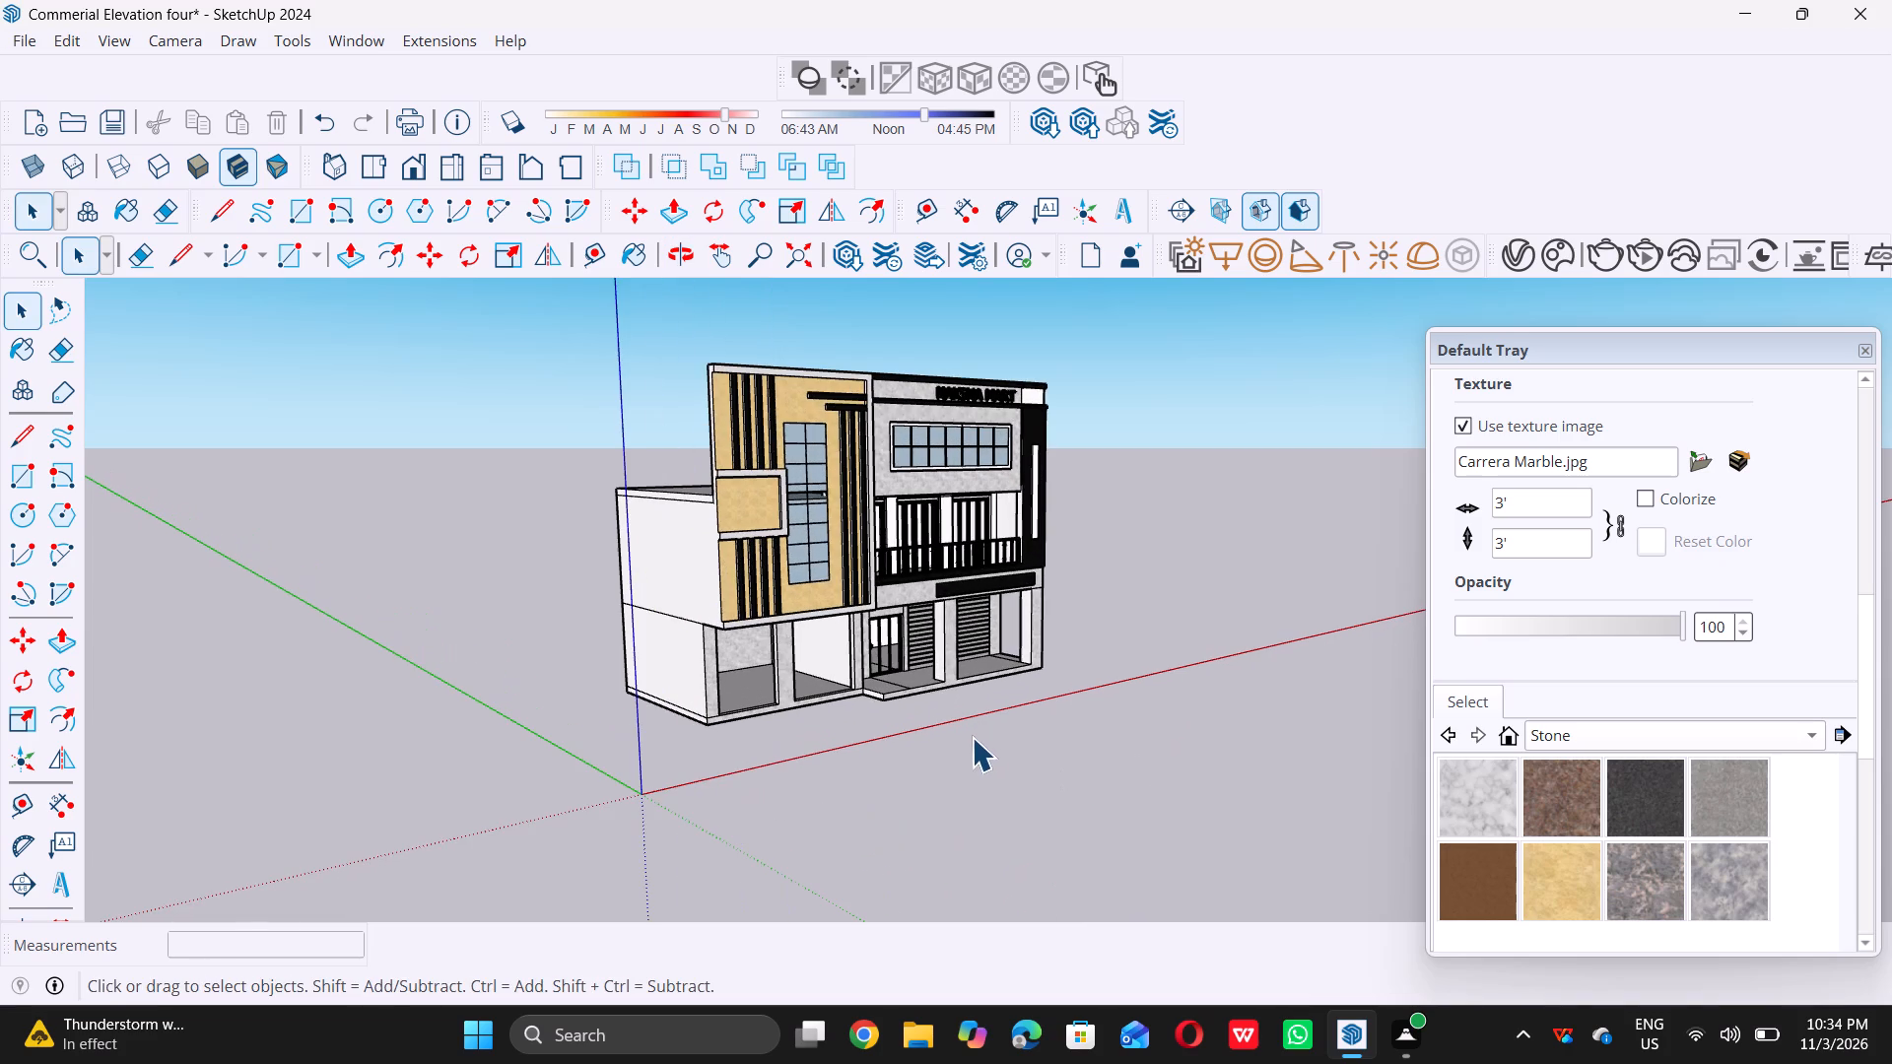
{"action": "scroll", "coordinate": [853, 683], "scroll_direction": "down", "scroll_amount": 5}
{"action": "middle_click_drag", "start_coordinate": [853, 694], "coordinate": [904, 743]}
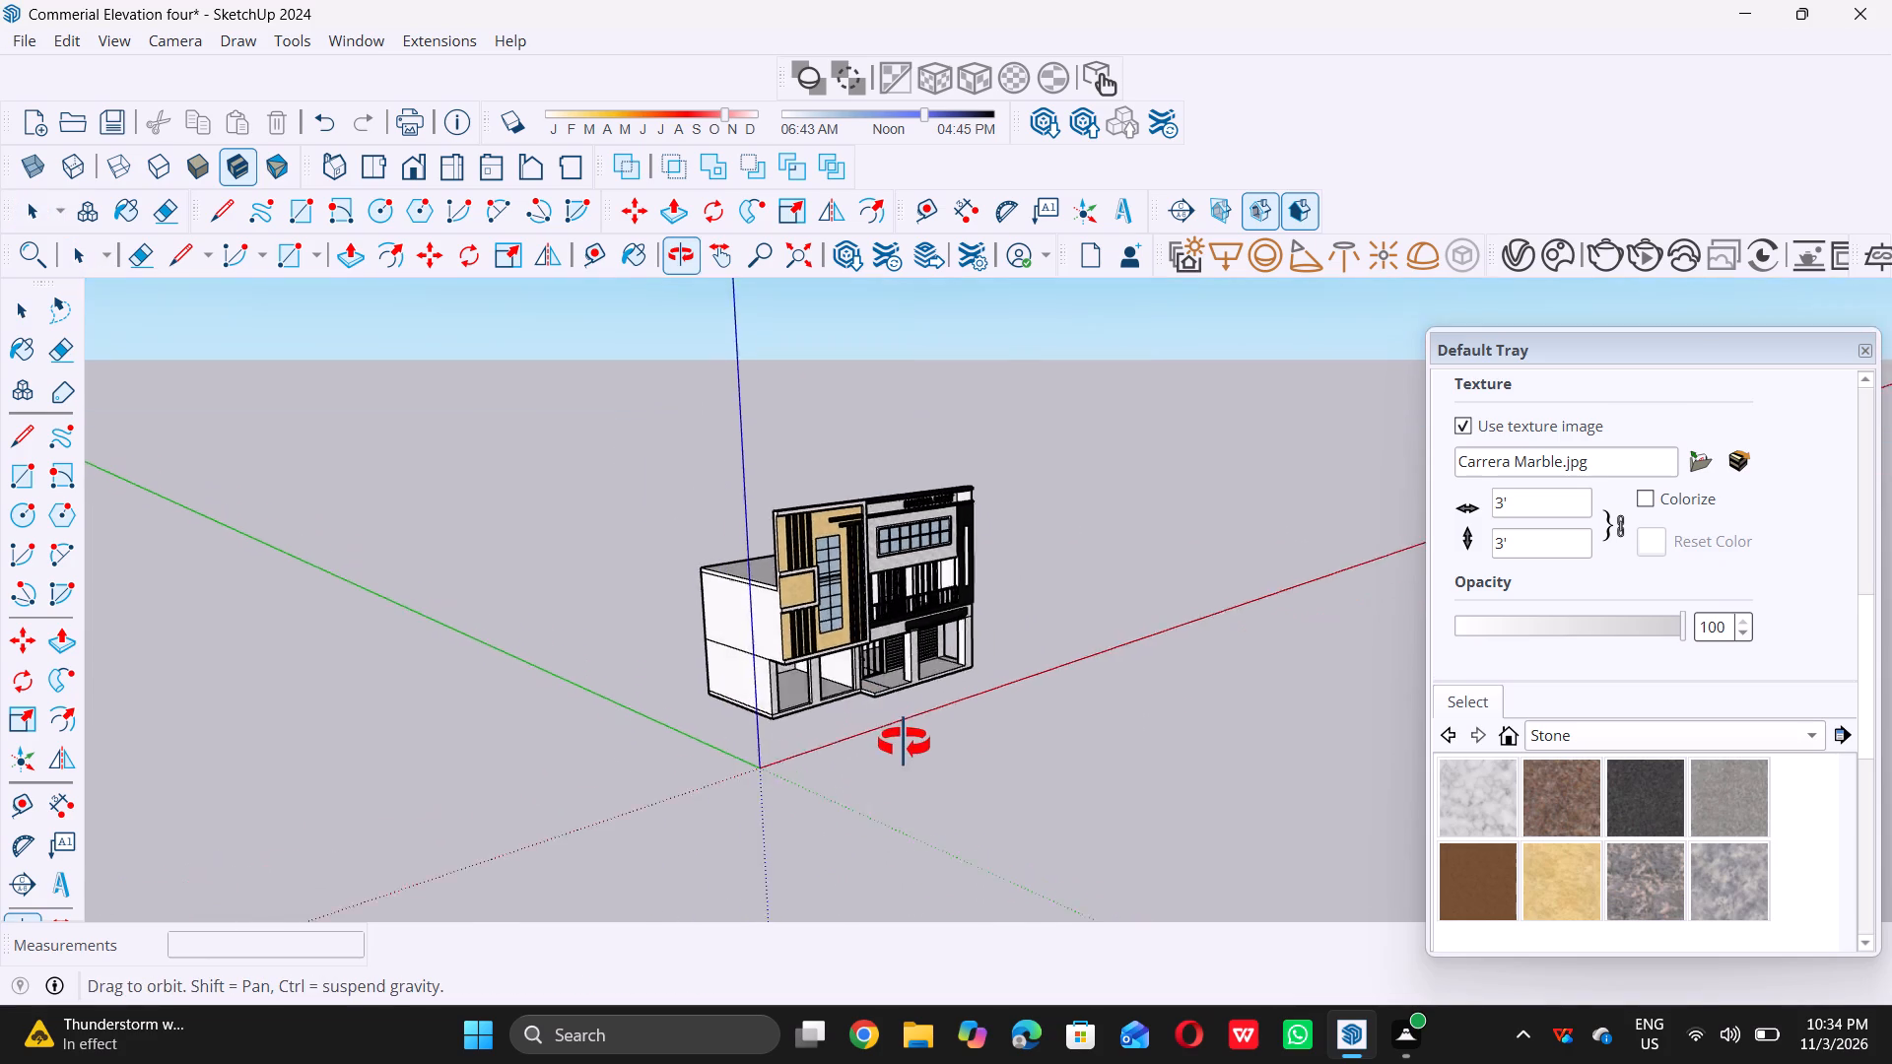
{"action": "middle_click_drag", "start_coordinate": [904, 743], "coordinate": [914, 763]}
Draw a line about 1' 2" down from the entrance platform's front corner, and continue it along the platform's front to the shutter end.
{"action": "scroll", "coordinate": [911, 737], "scroll_direction": "up", "scroll_amount": 9}
{"action": "scroll", "coordinate": [847, 678], "scroll_direction": "up", "scroll_amount": 5}
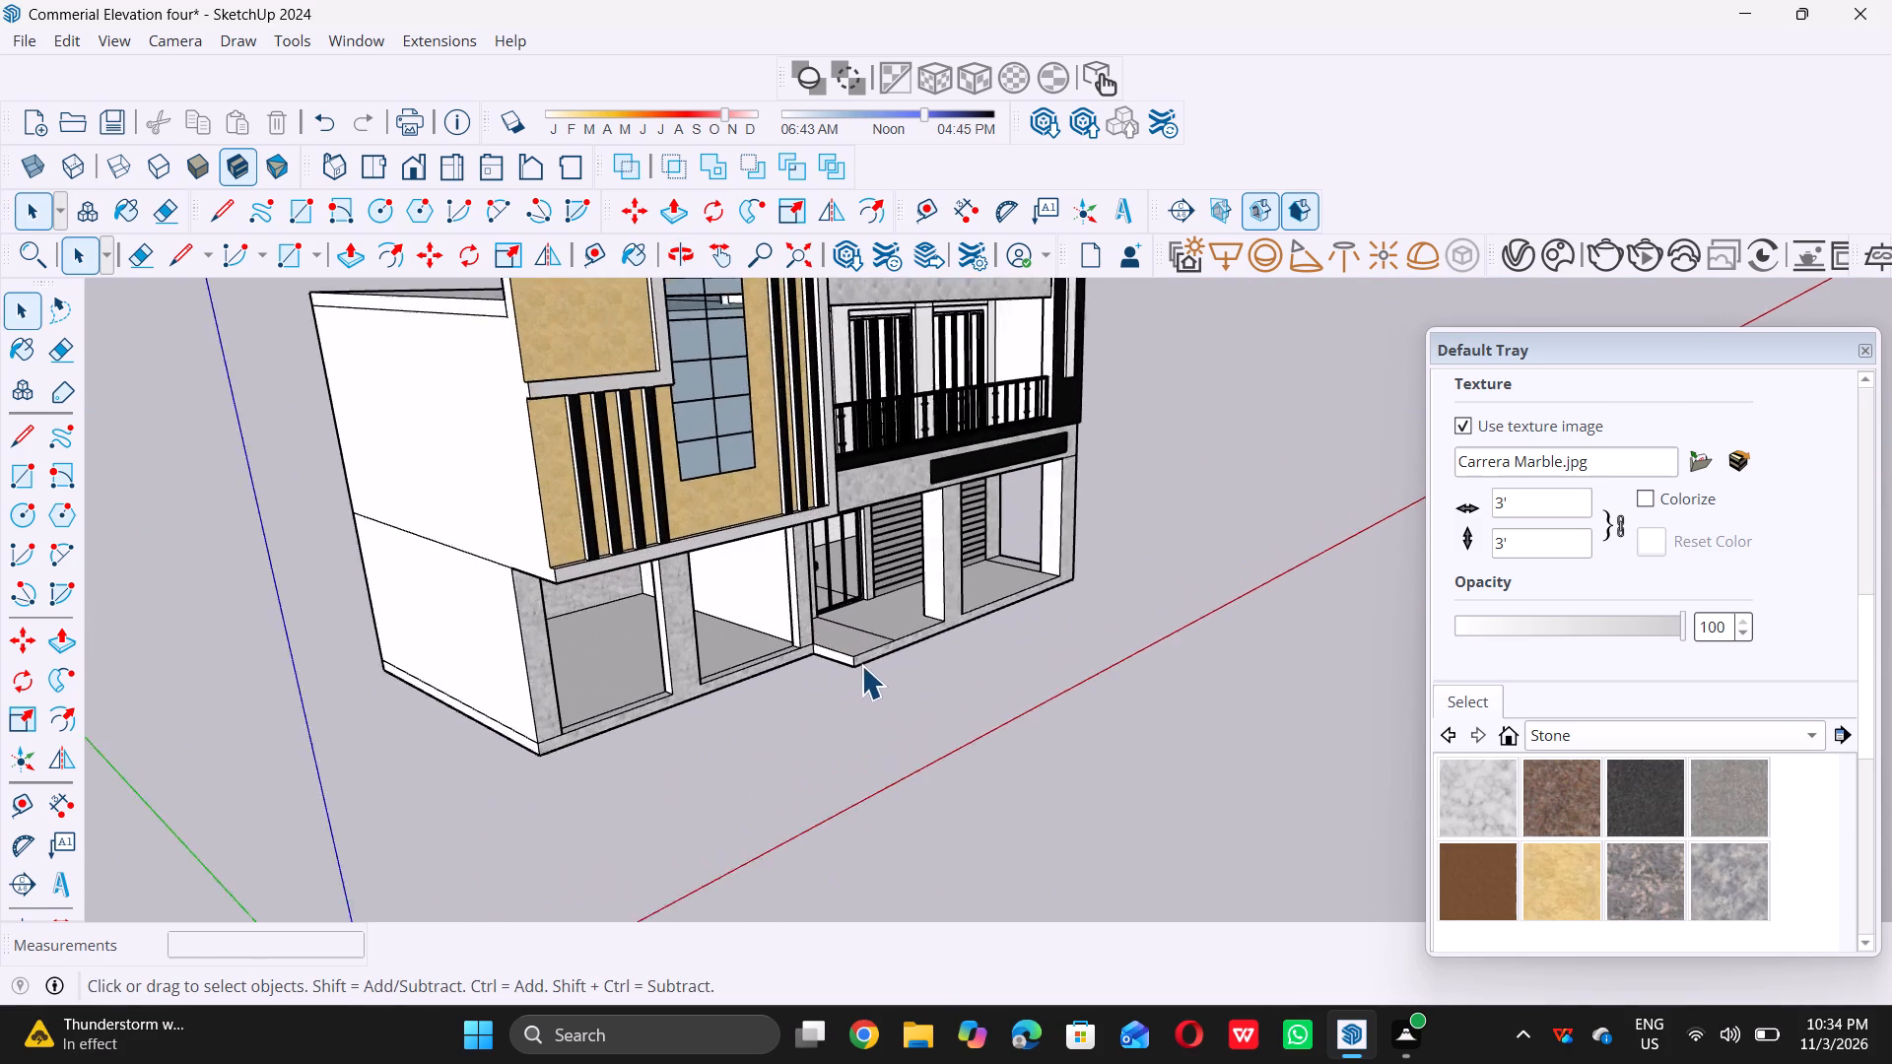
{"action": "scroll", "coordinate": [864, 665], "scroll_direction": "up", "scroll_amount": 10}
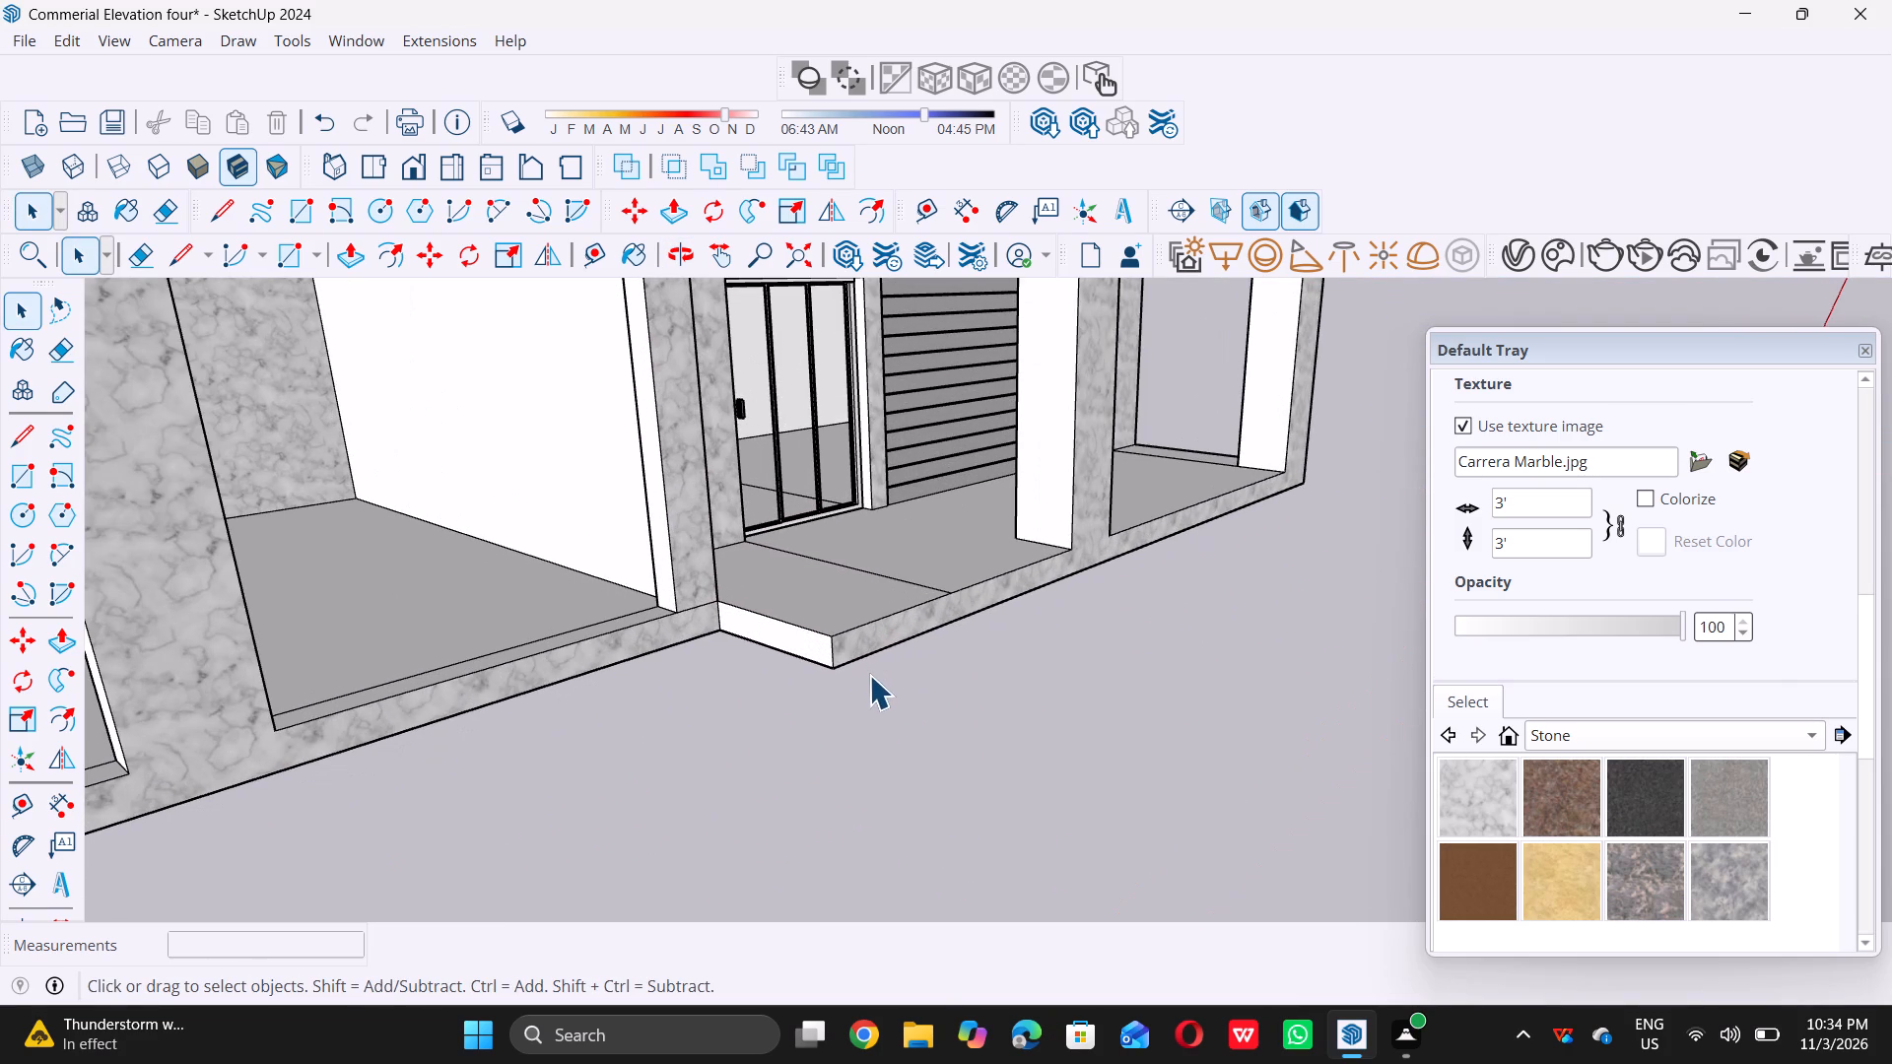
{"action": "key", "text": "l"}
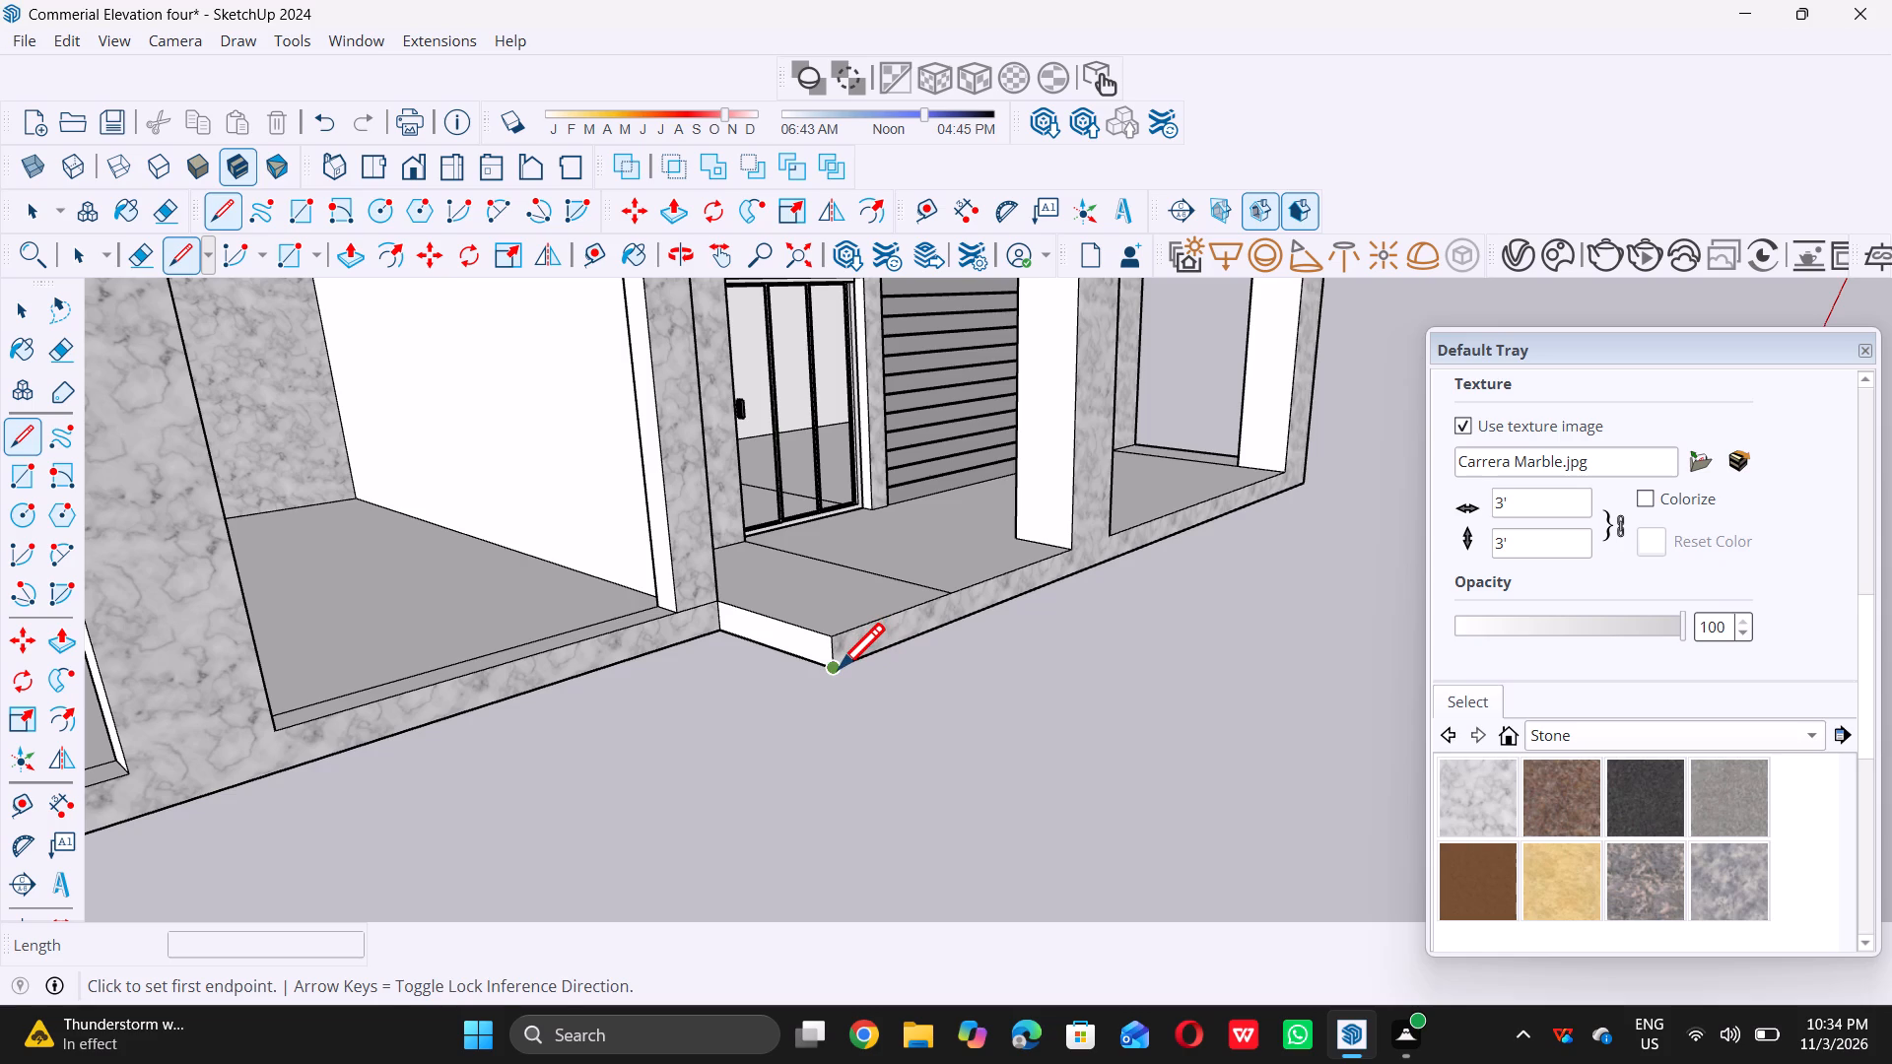
{"action": "double_click", "coordinate": [837, 668]}
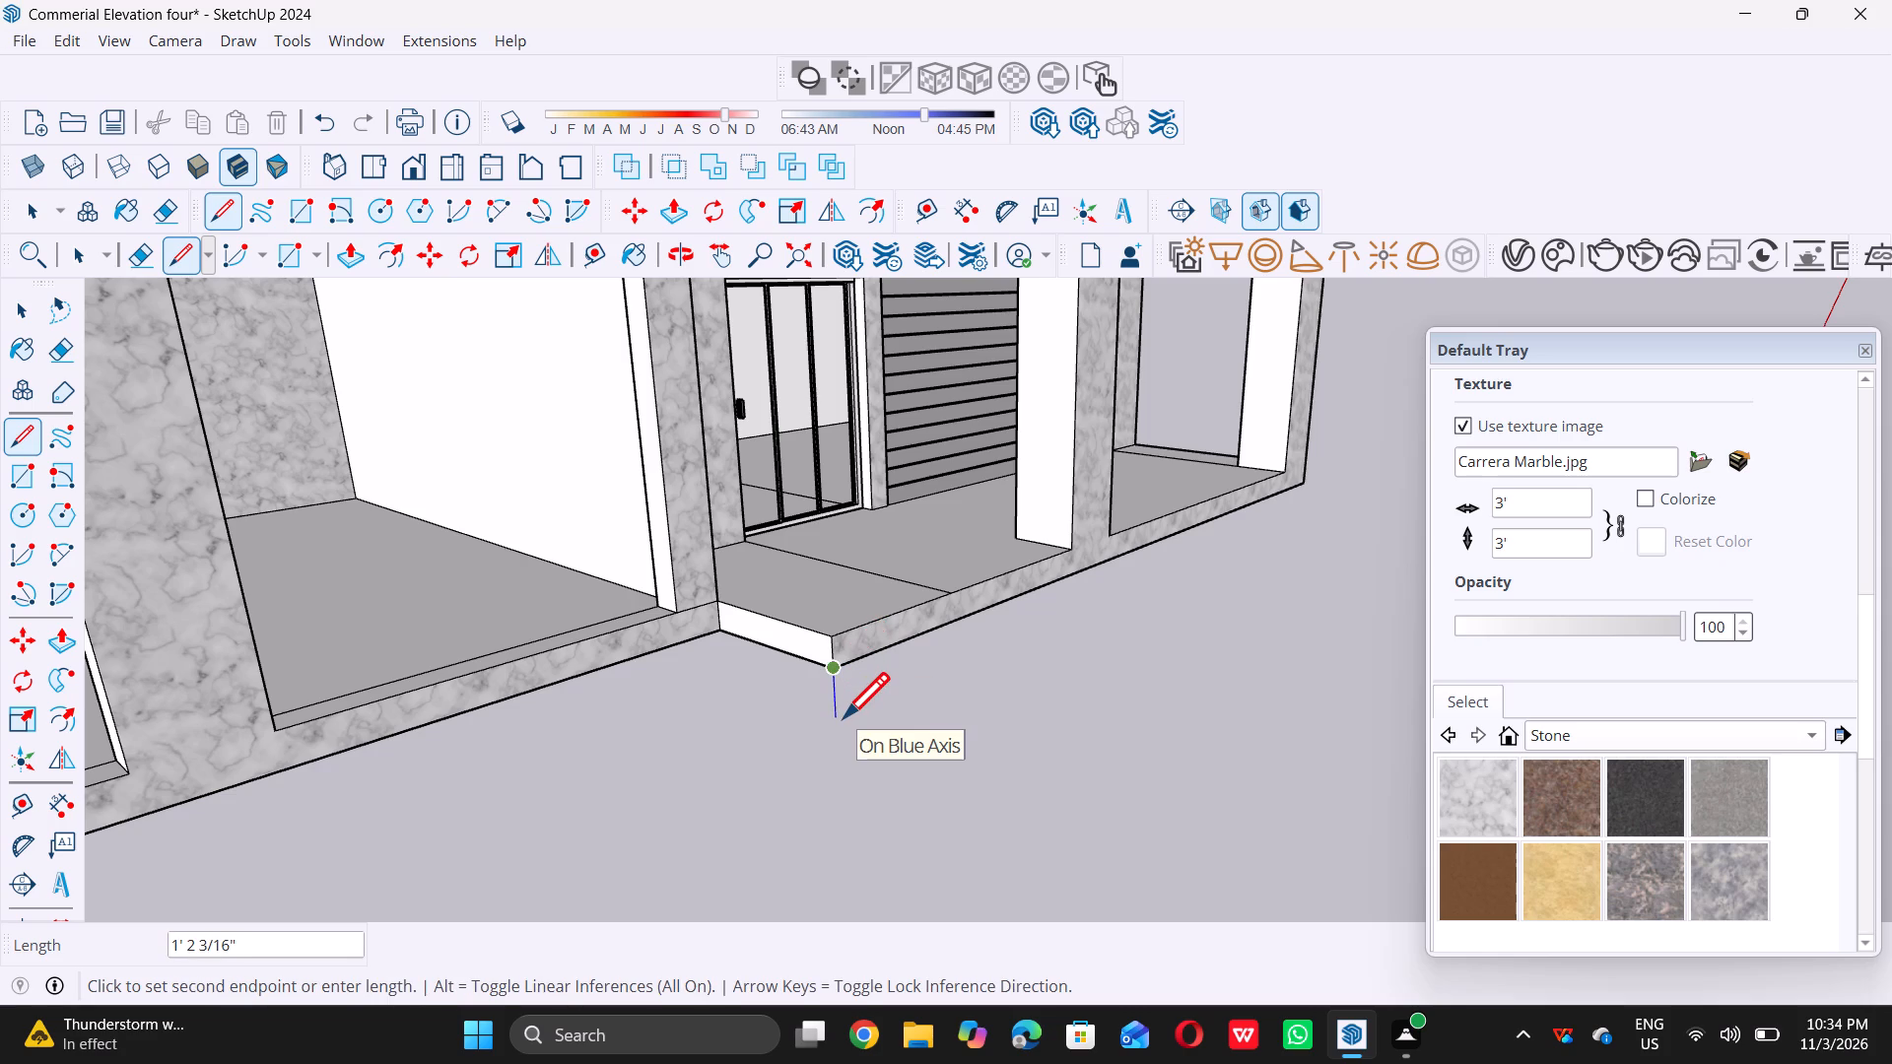
{"action": "double_click", "coordinate": [840, 717]}
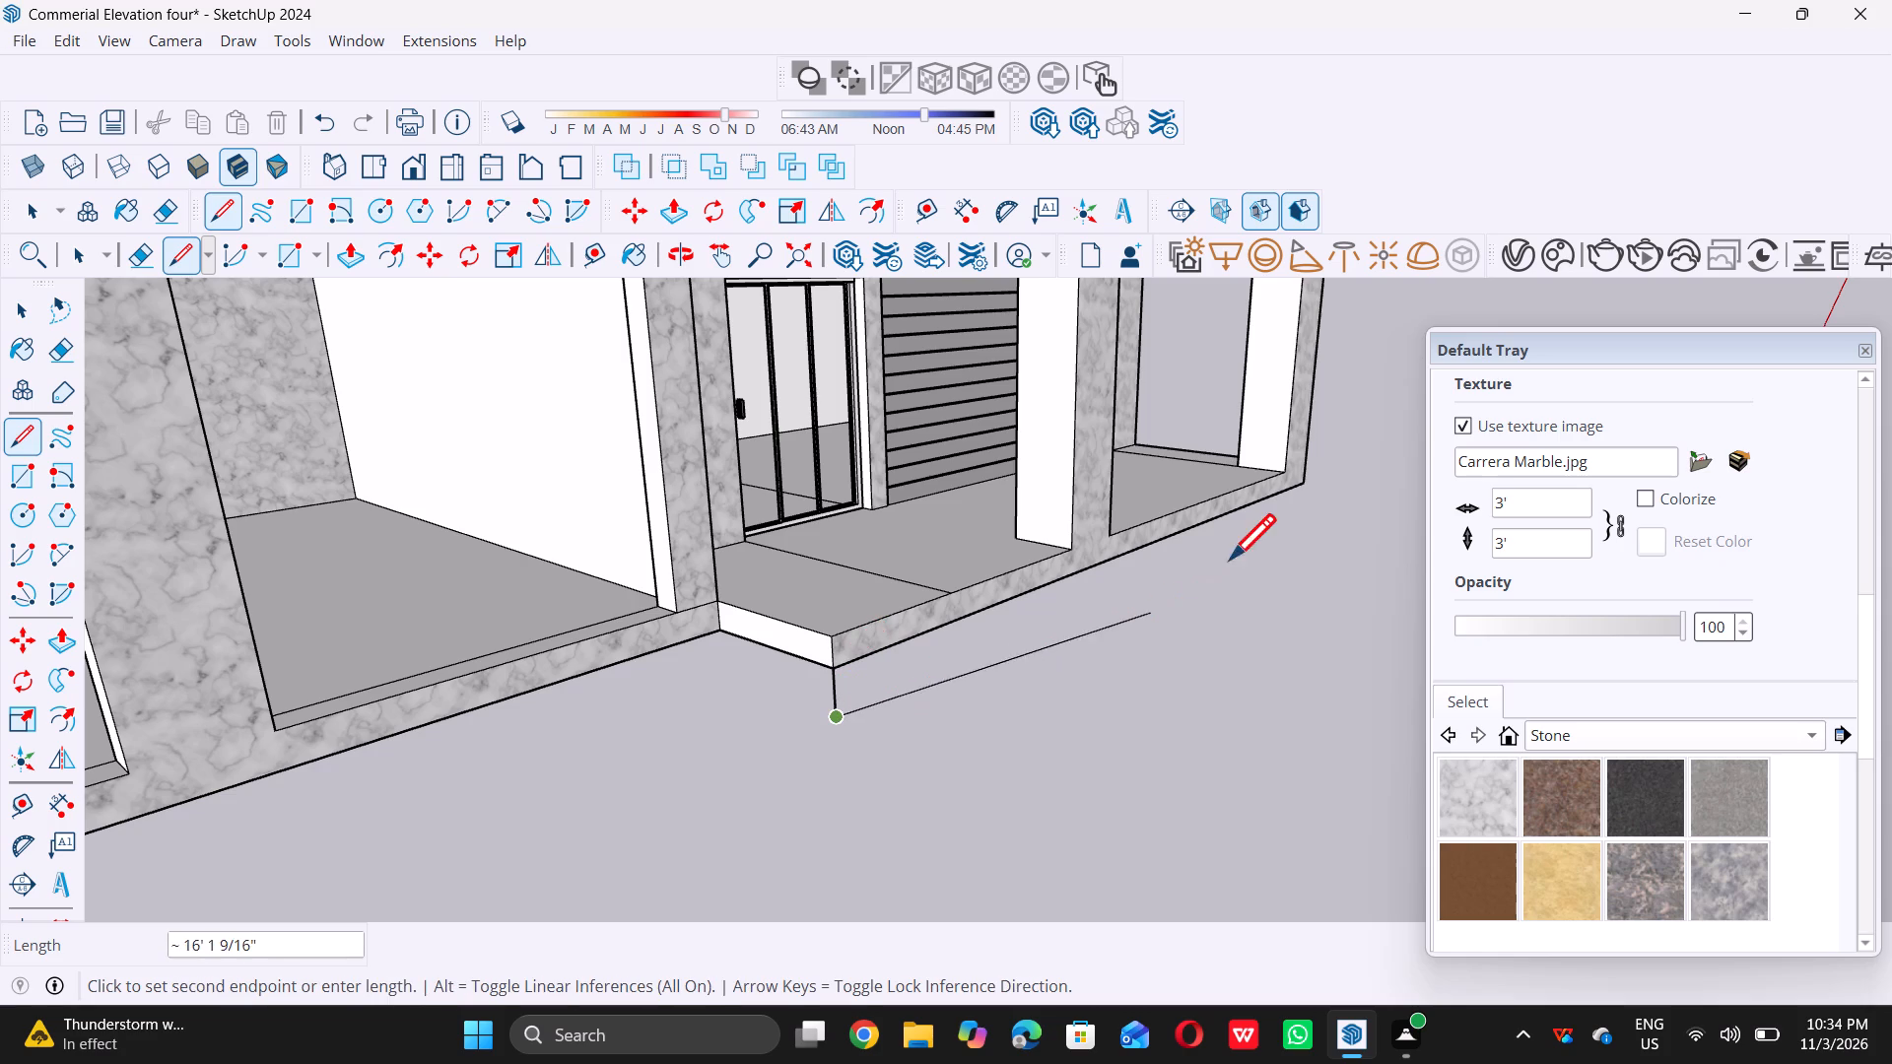
{"action": "left_click", "coordinate": [1309, 513]}
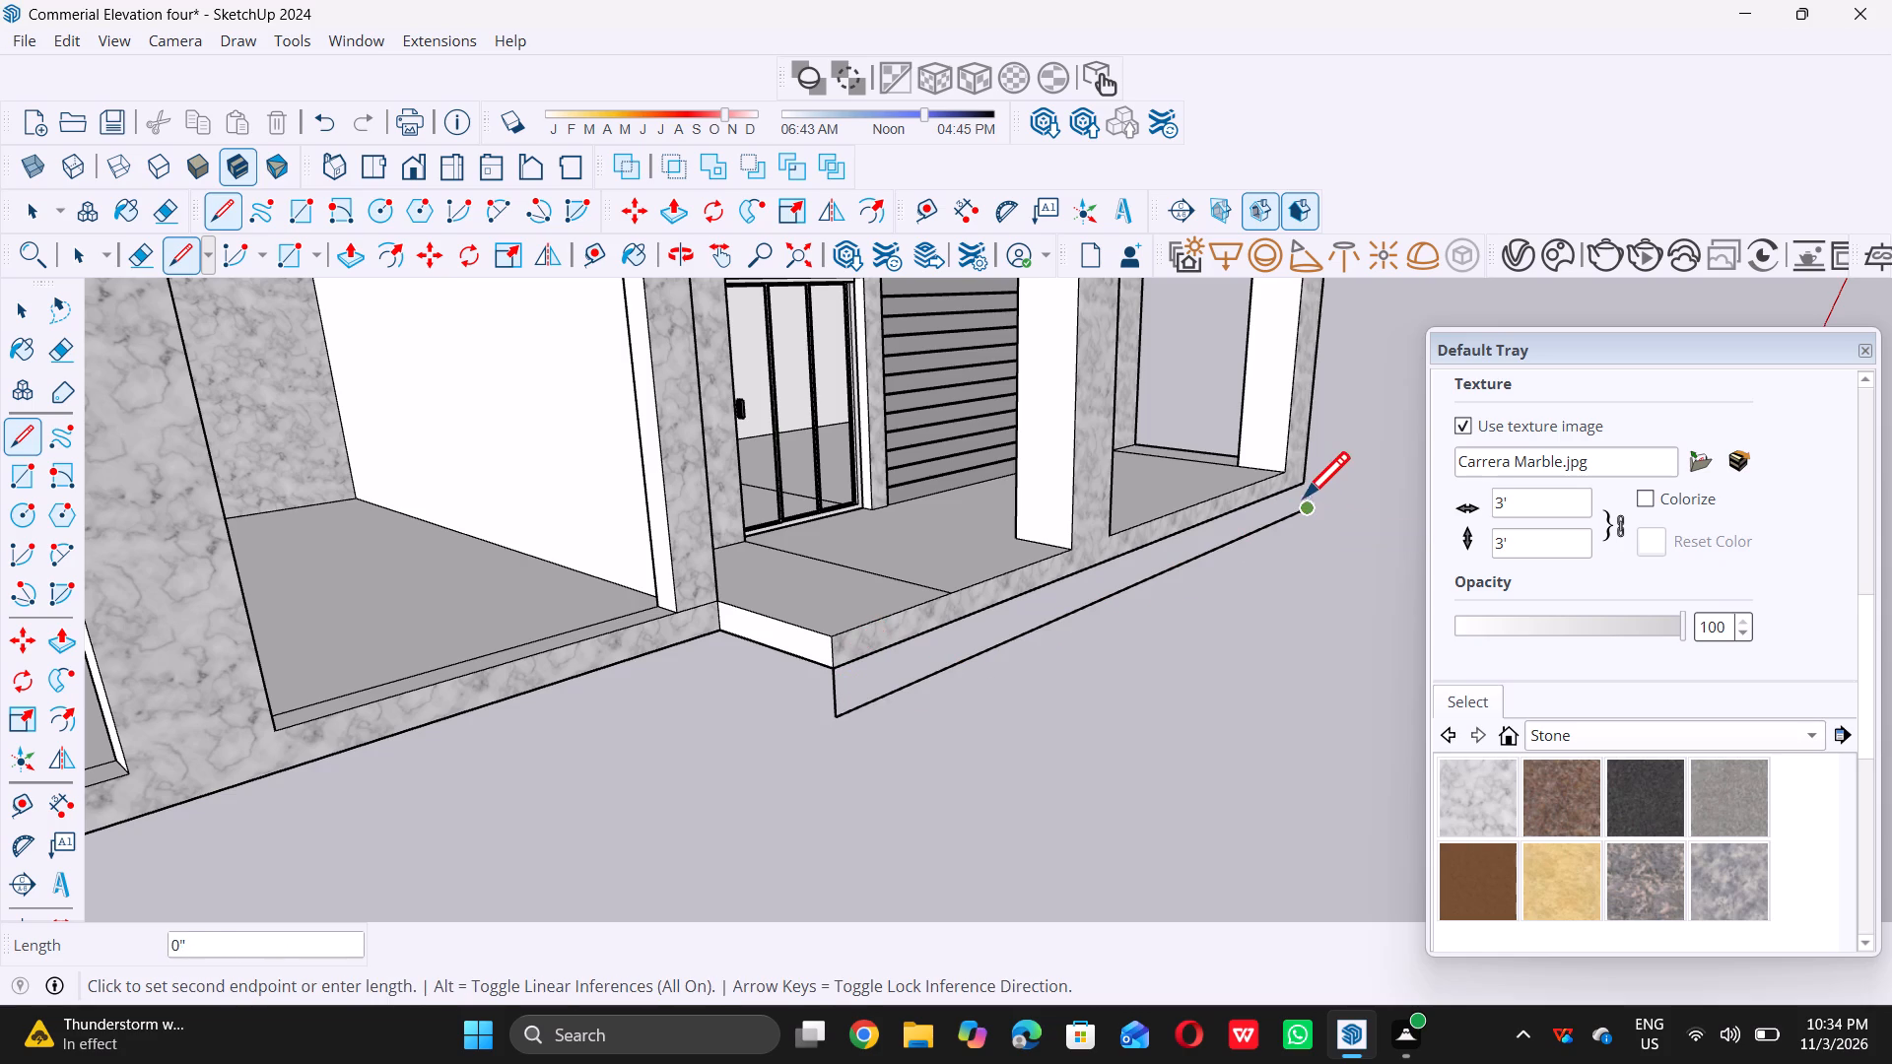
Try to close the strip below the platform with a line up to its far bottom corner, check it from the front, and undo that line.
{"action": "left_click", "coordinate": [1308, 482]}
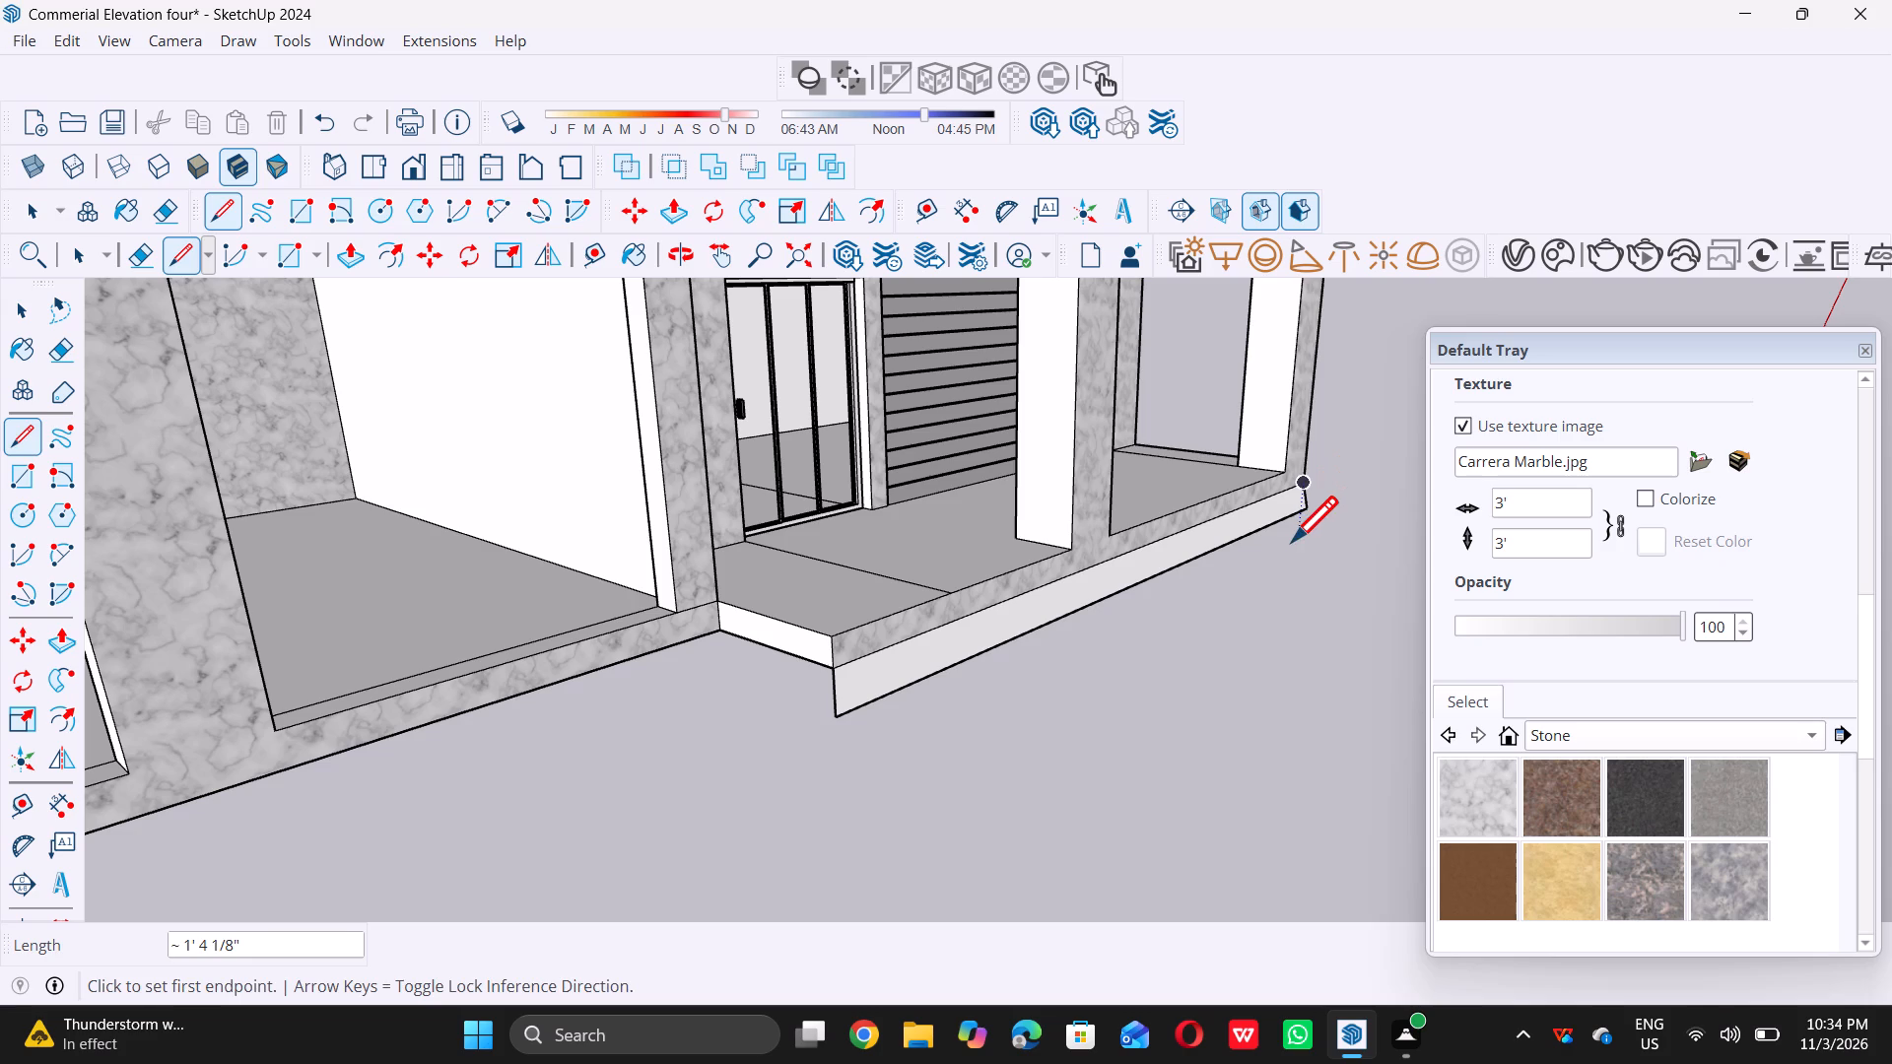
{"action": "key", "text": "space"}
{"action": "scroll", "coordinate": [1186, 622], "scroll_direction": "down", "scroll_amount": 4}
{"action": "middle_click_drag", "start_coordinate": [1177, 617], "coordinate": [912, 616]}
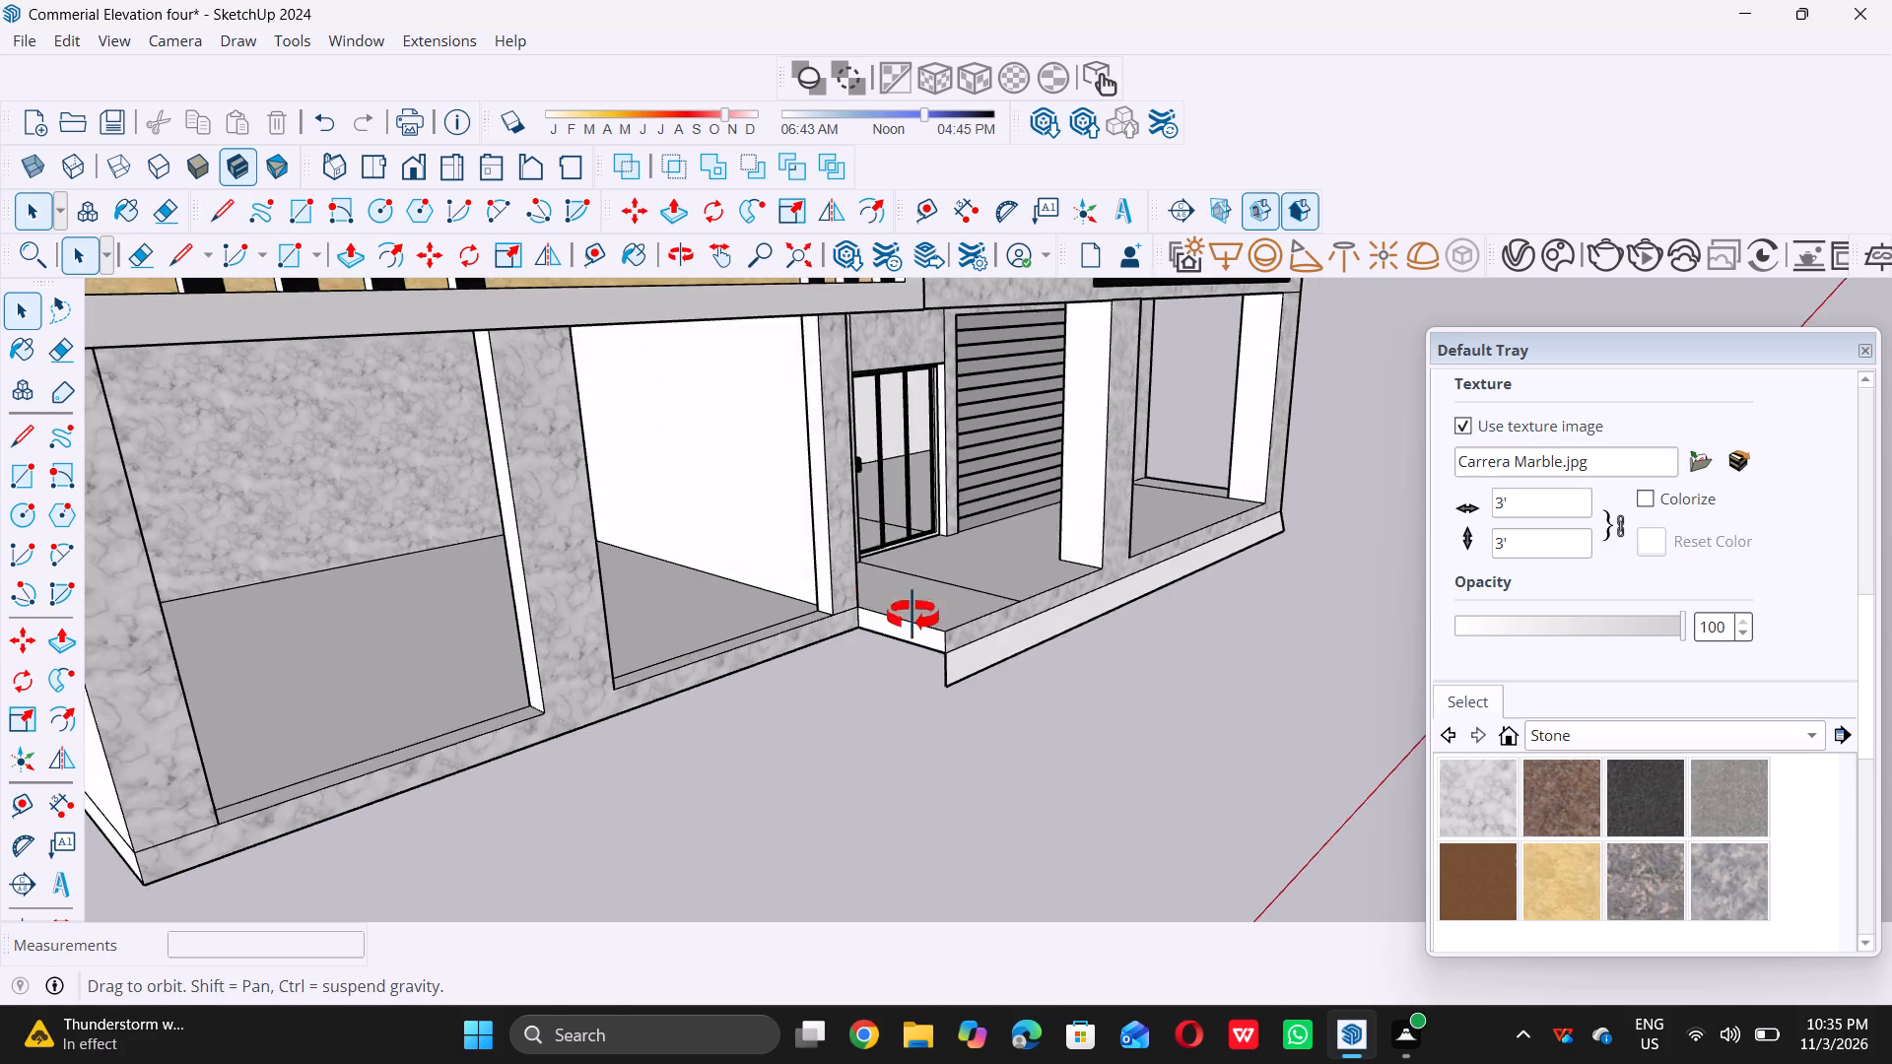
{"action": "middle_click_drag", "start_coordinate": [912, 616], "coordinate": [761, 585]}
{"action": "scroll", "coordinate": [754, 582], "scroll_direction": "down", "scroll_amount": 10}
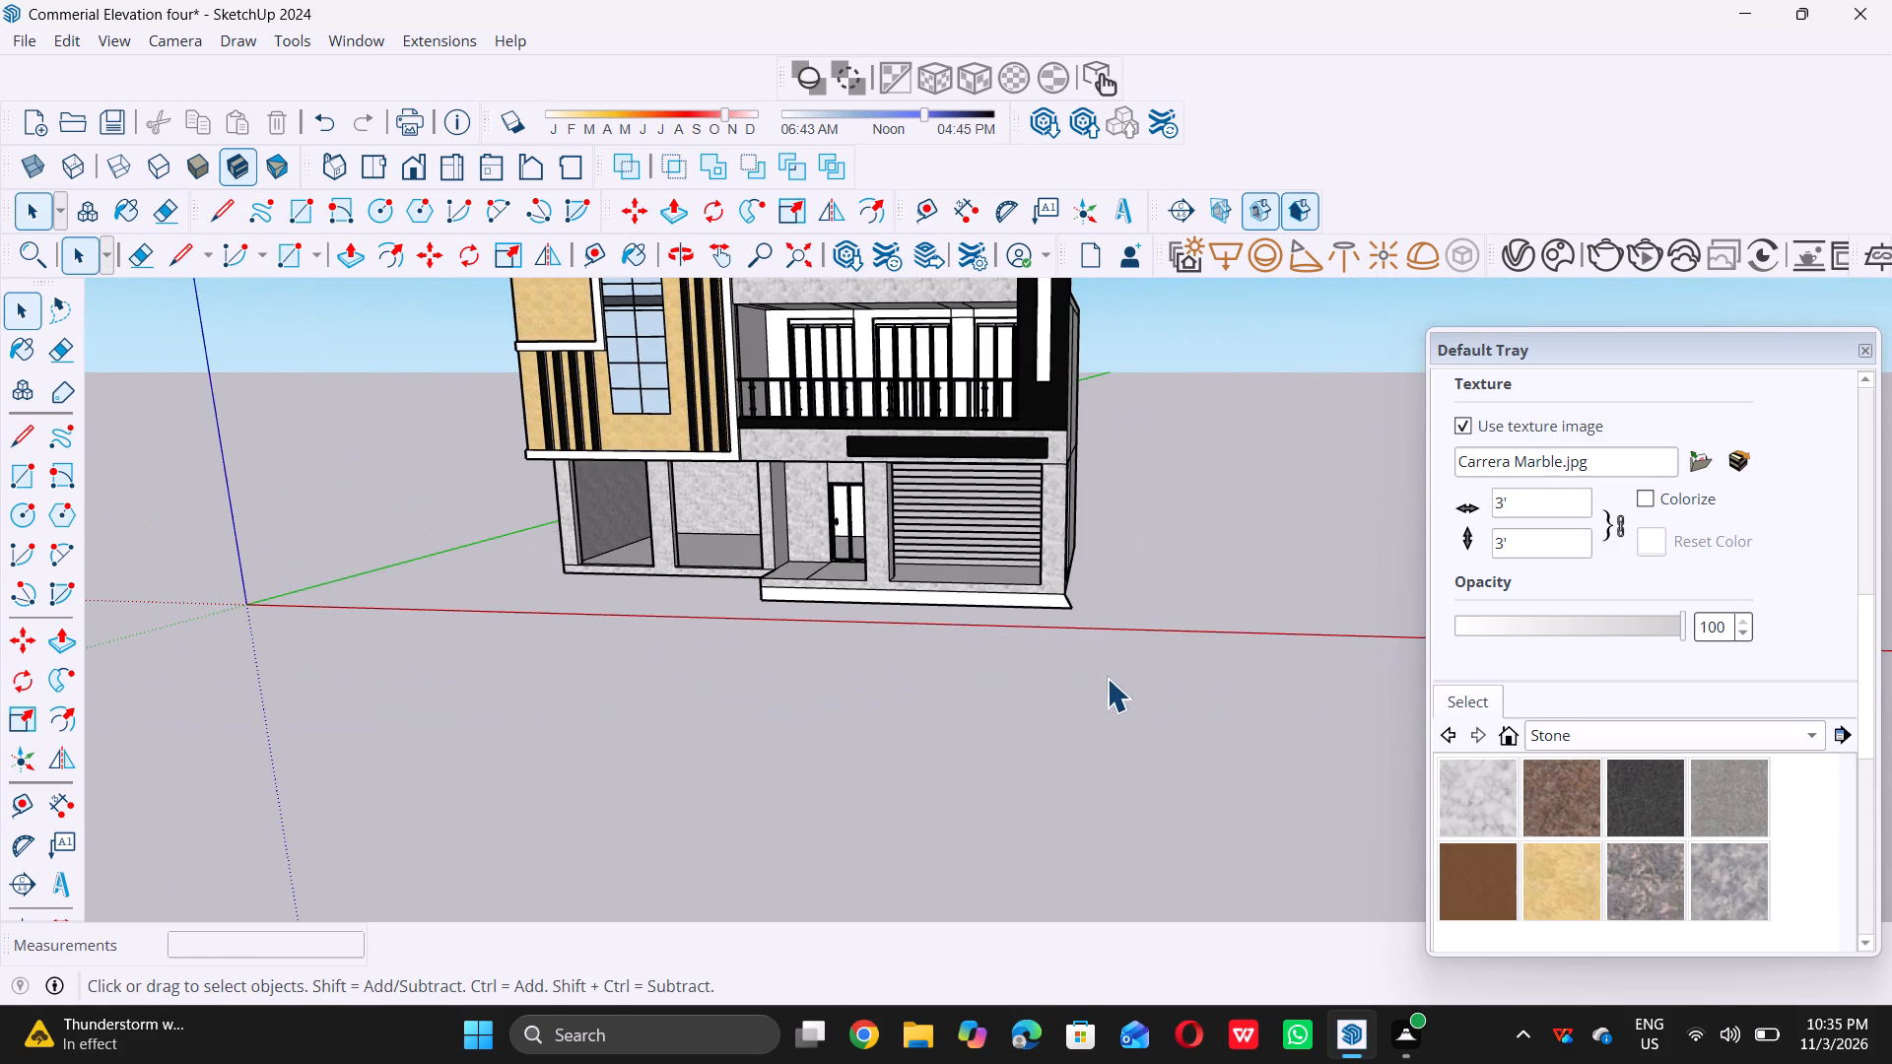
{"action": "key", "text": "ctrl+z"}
Close the strip below the platform with a line about 1' 2" down from its far front corner, and erase the overhanging line end.
{"action": "scroll", "coordinate": [1057, 591], "scroll_direction": "up", "scroll_amount": 4}
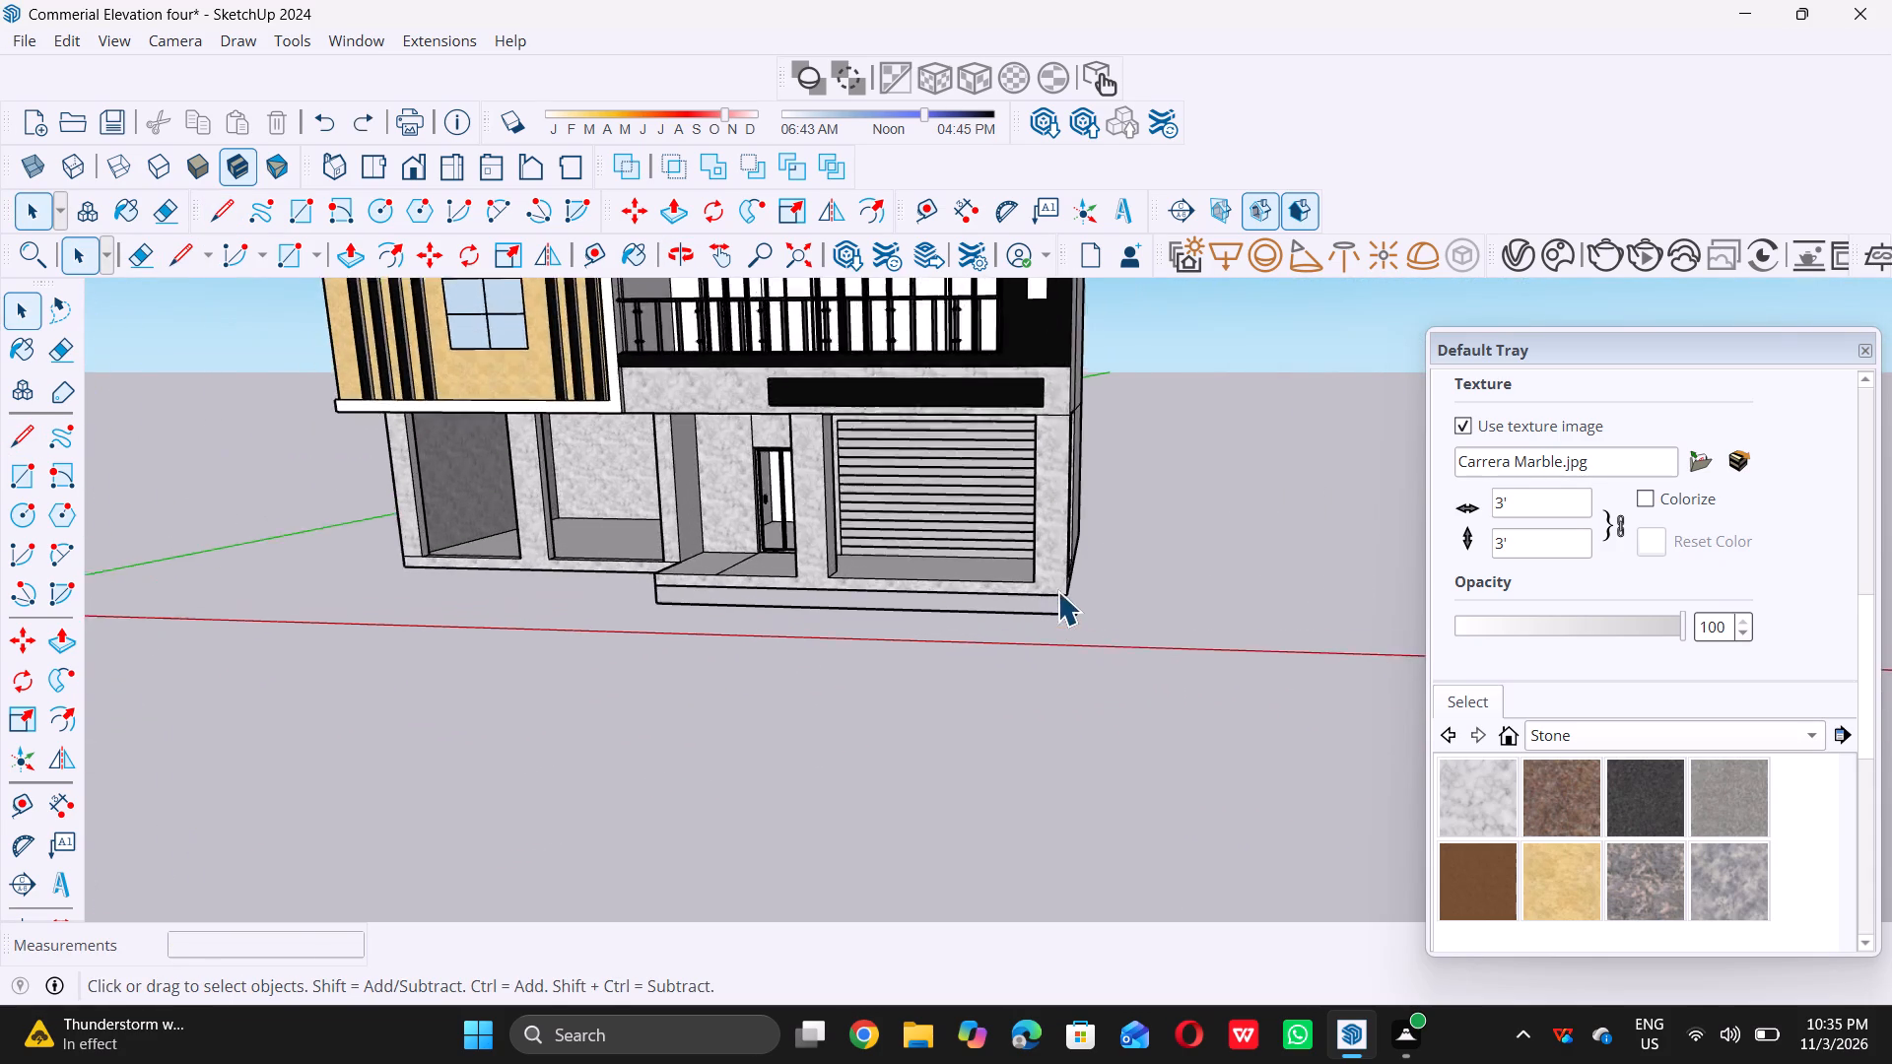
{"action": "scroll", "coordinate": [1057, 609], "scroll_direction": "up", "scroll_amount": 9}
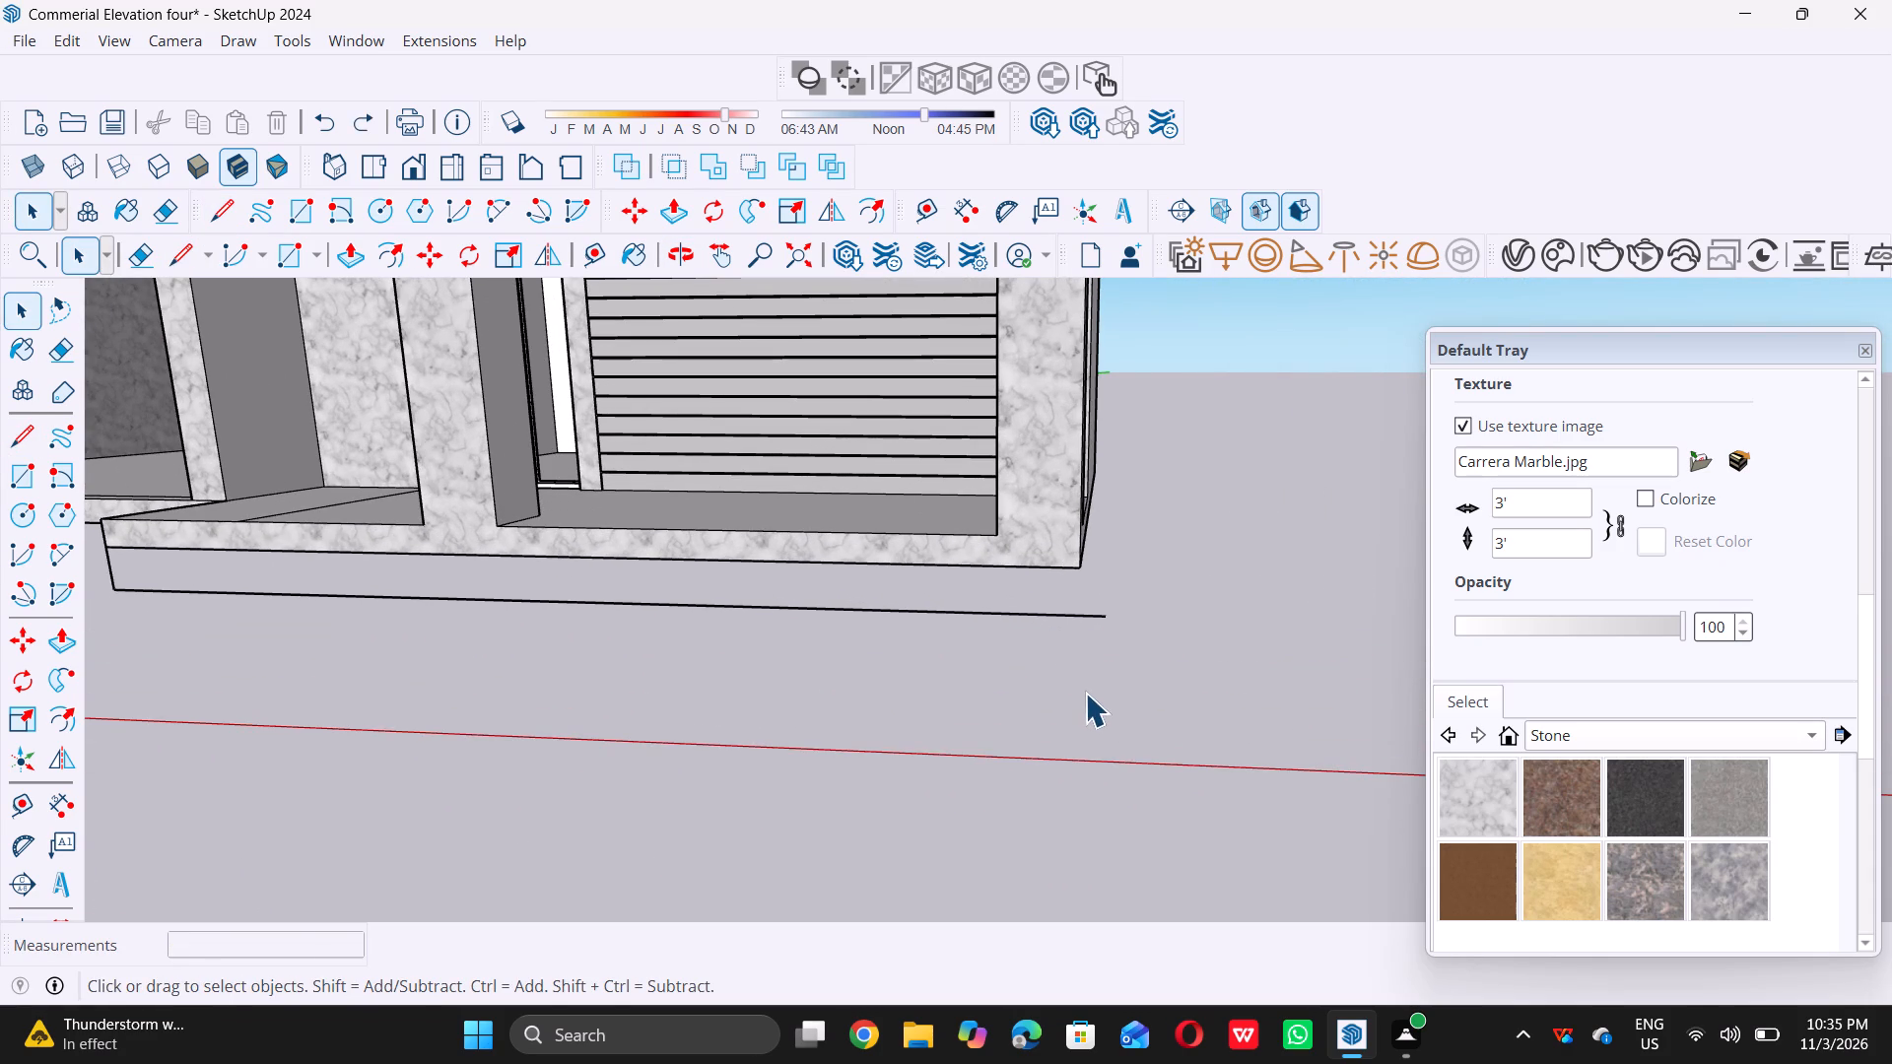
{"action": "key", "text": "l"}
{"action": "left_click", "coordinate": [1086, 573]}
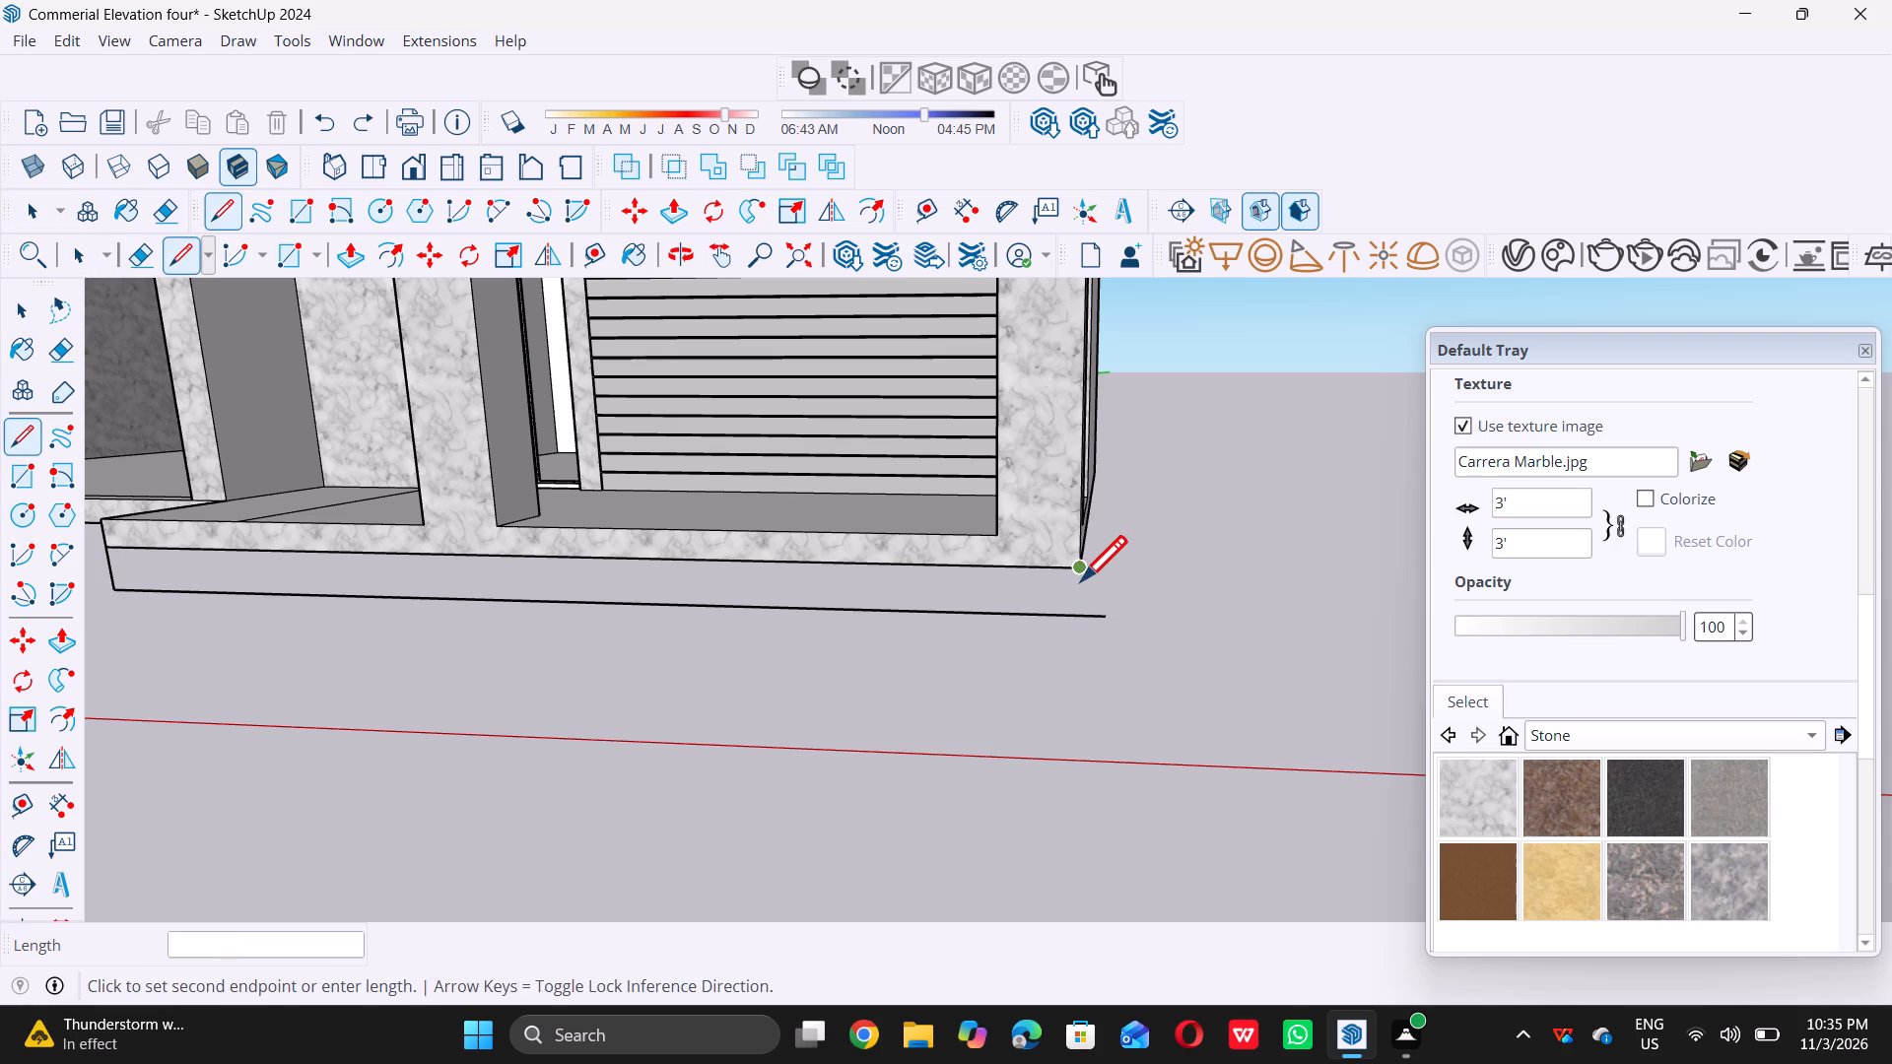
{"action": "double_click", "coordinate": [1078, 618]}
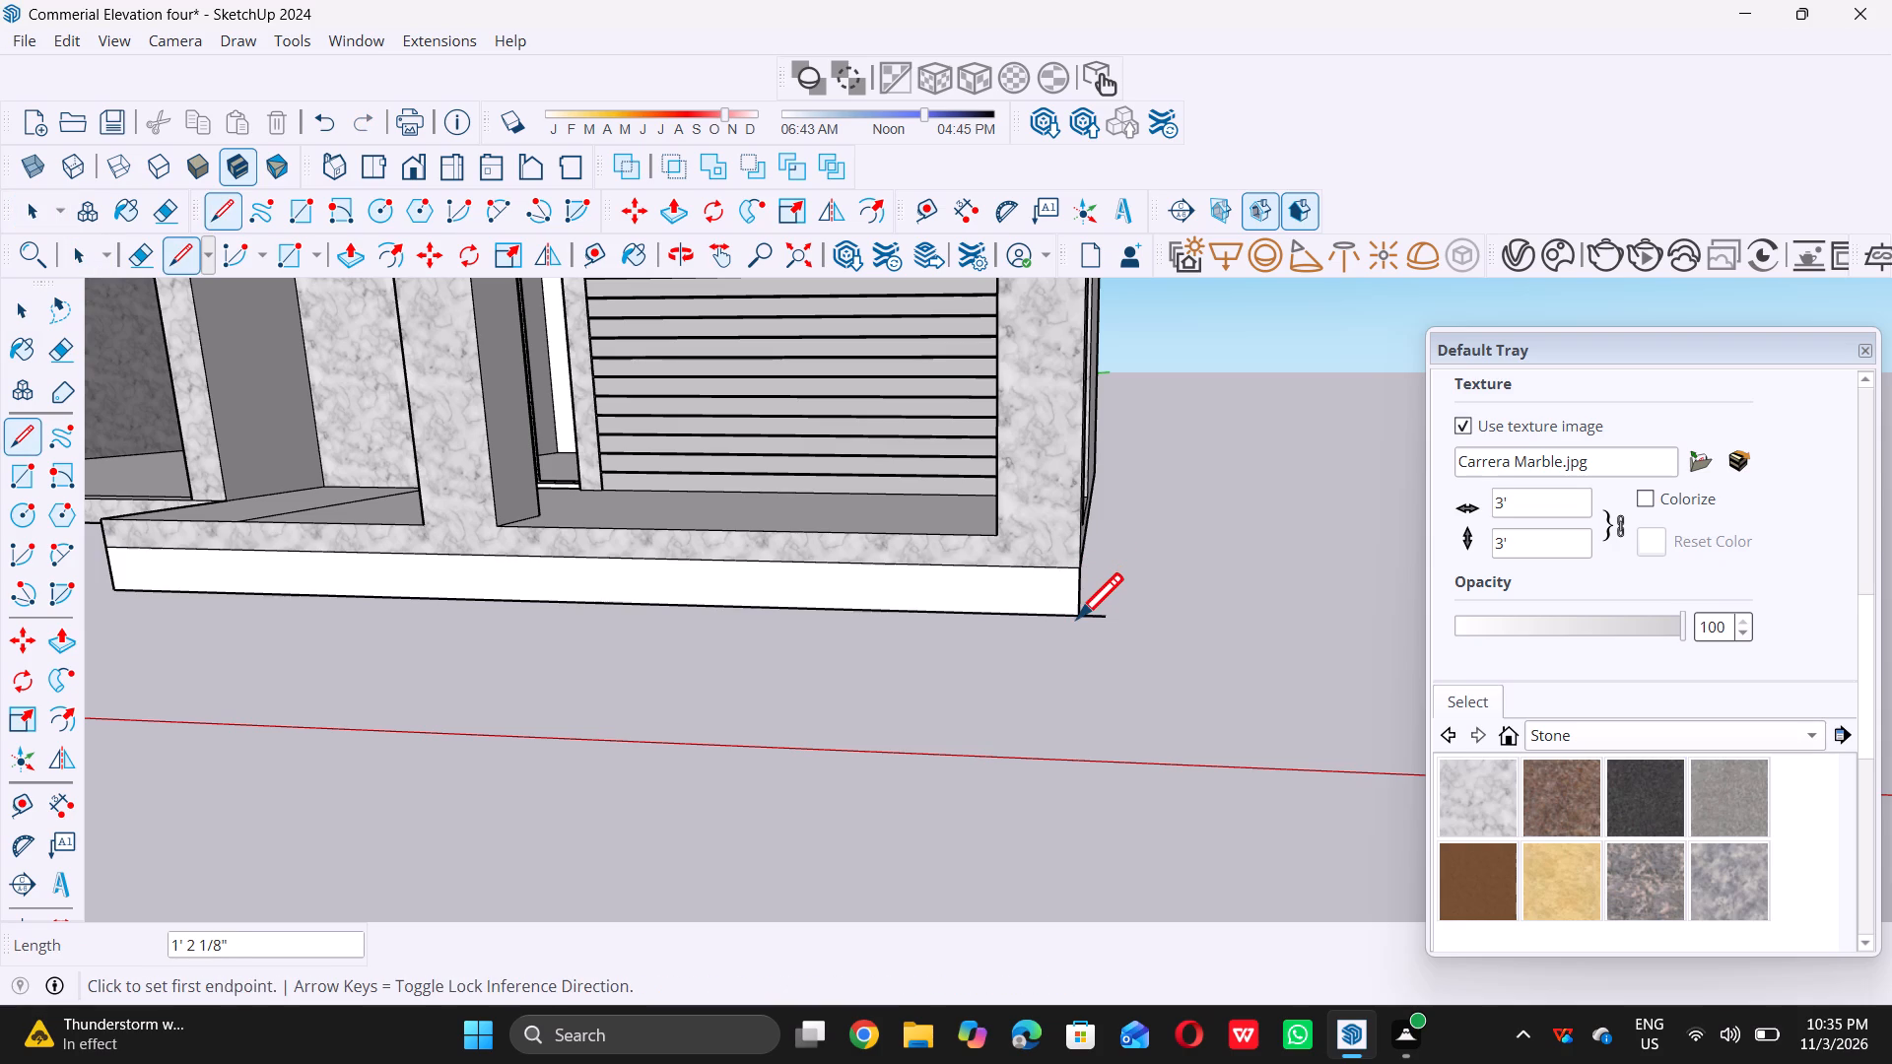
{"action": "key", "text": "space"}
{"action": "key", "text": "e"}
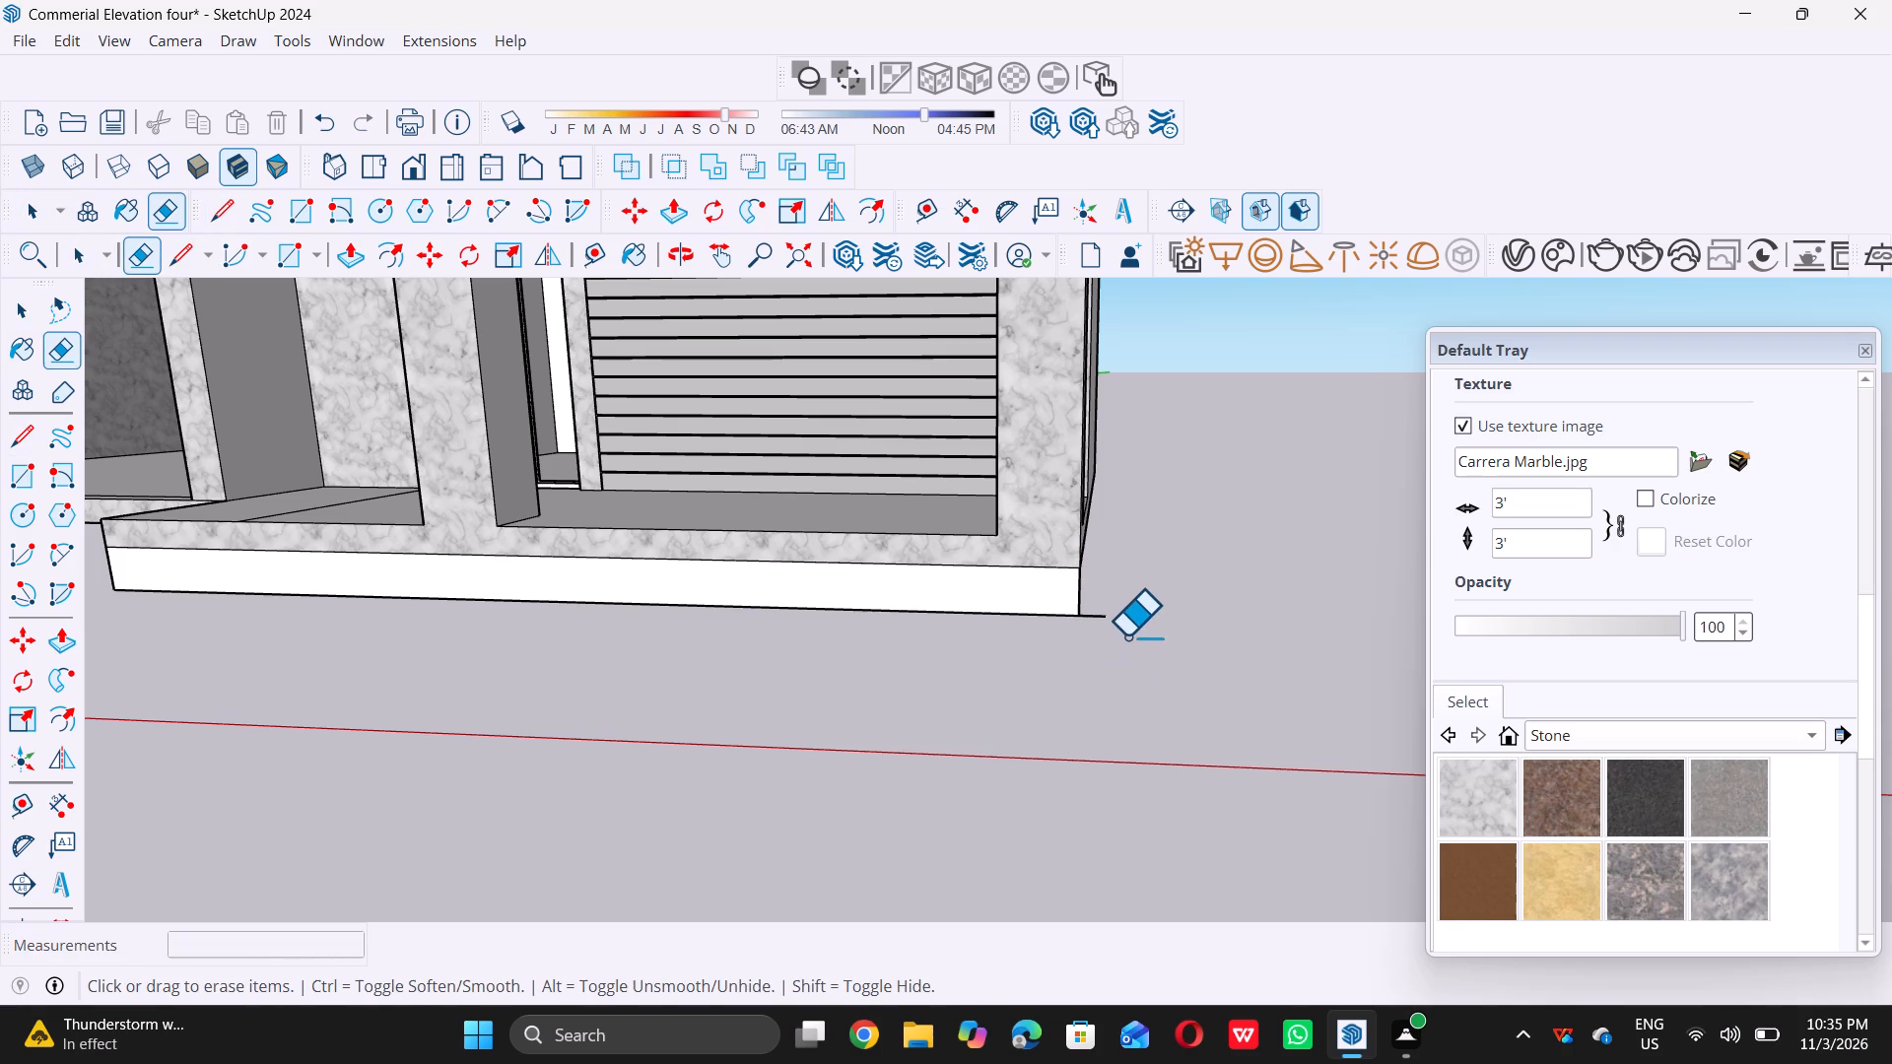
{"action": "double_click", "coordinate": [1102, 614]}
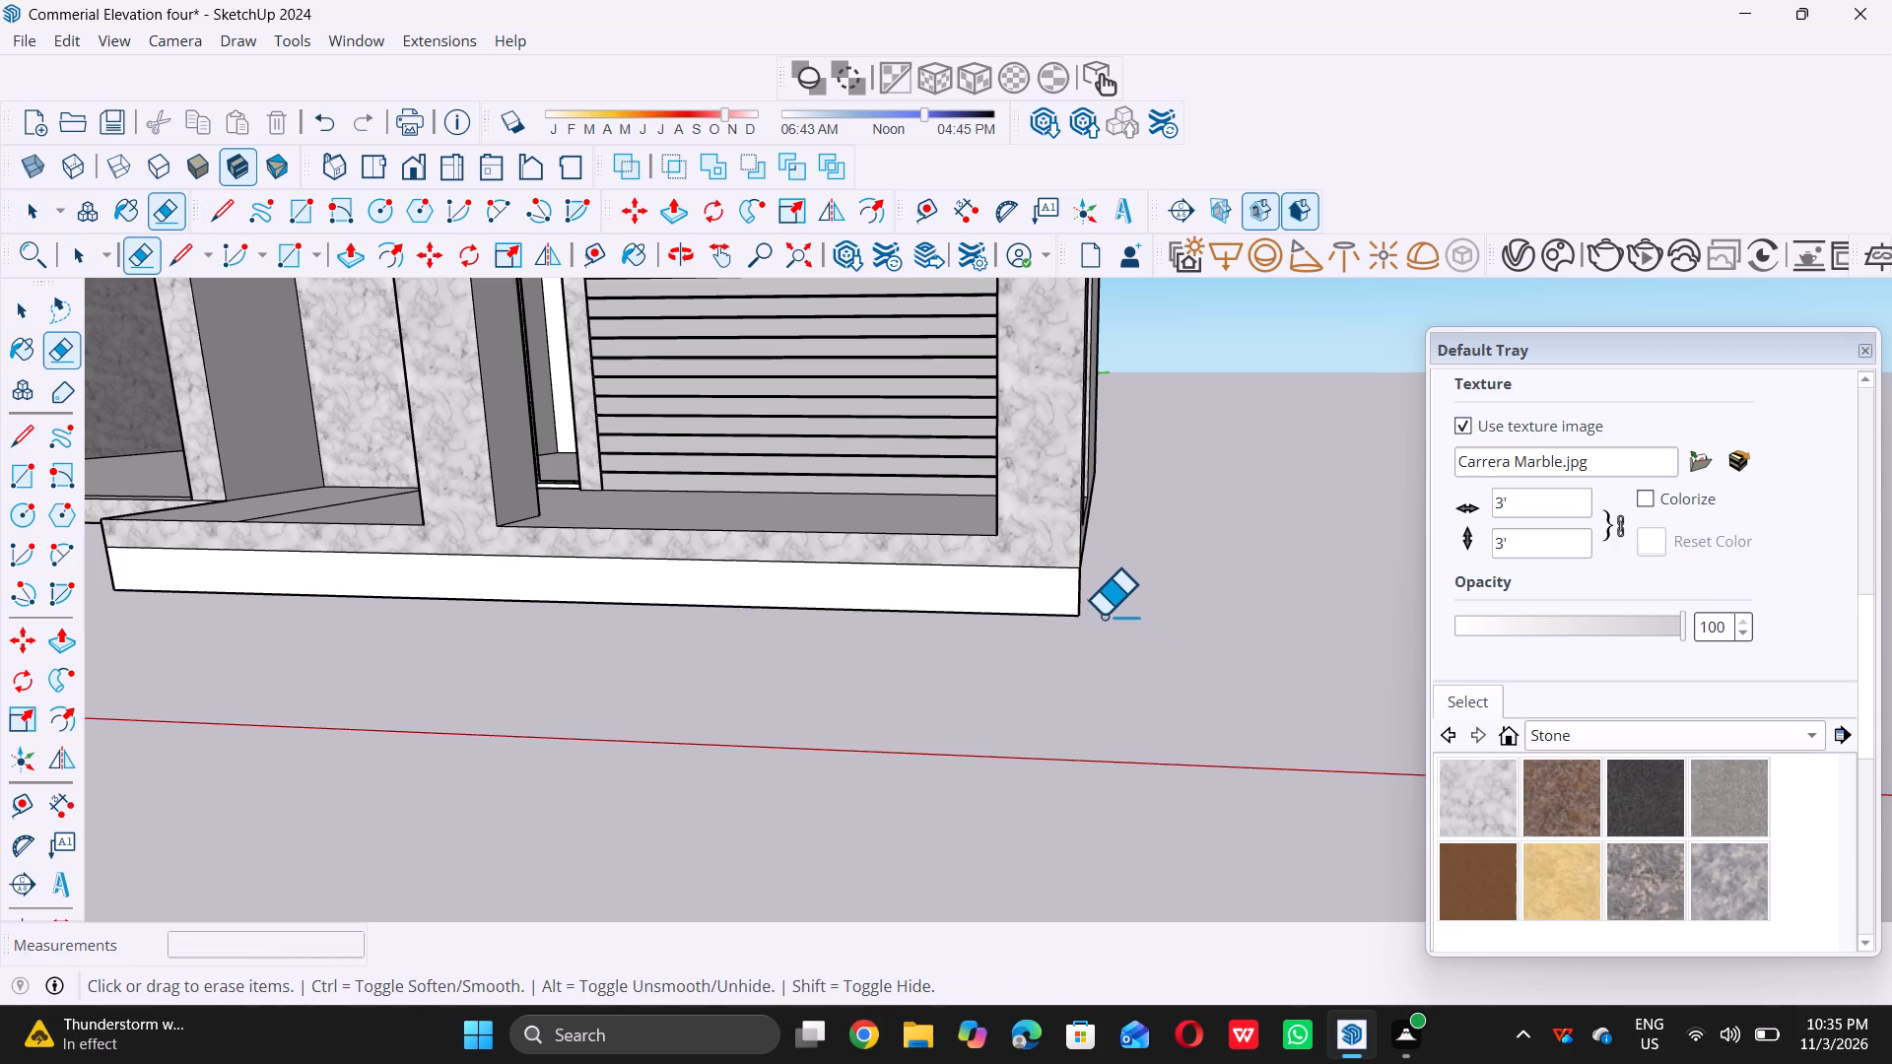
{"action": "key", "text": "space"}
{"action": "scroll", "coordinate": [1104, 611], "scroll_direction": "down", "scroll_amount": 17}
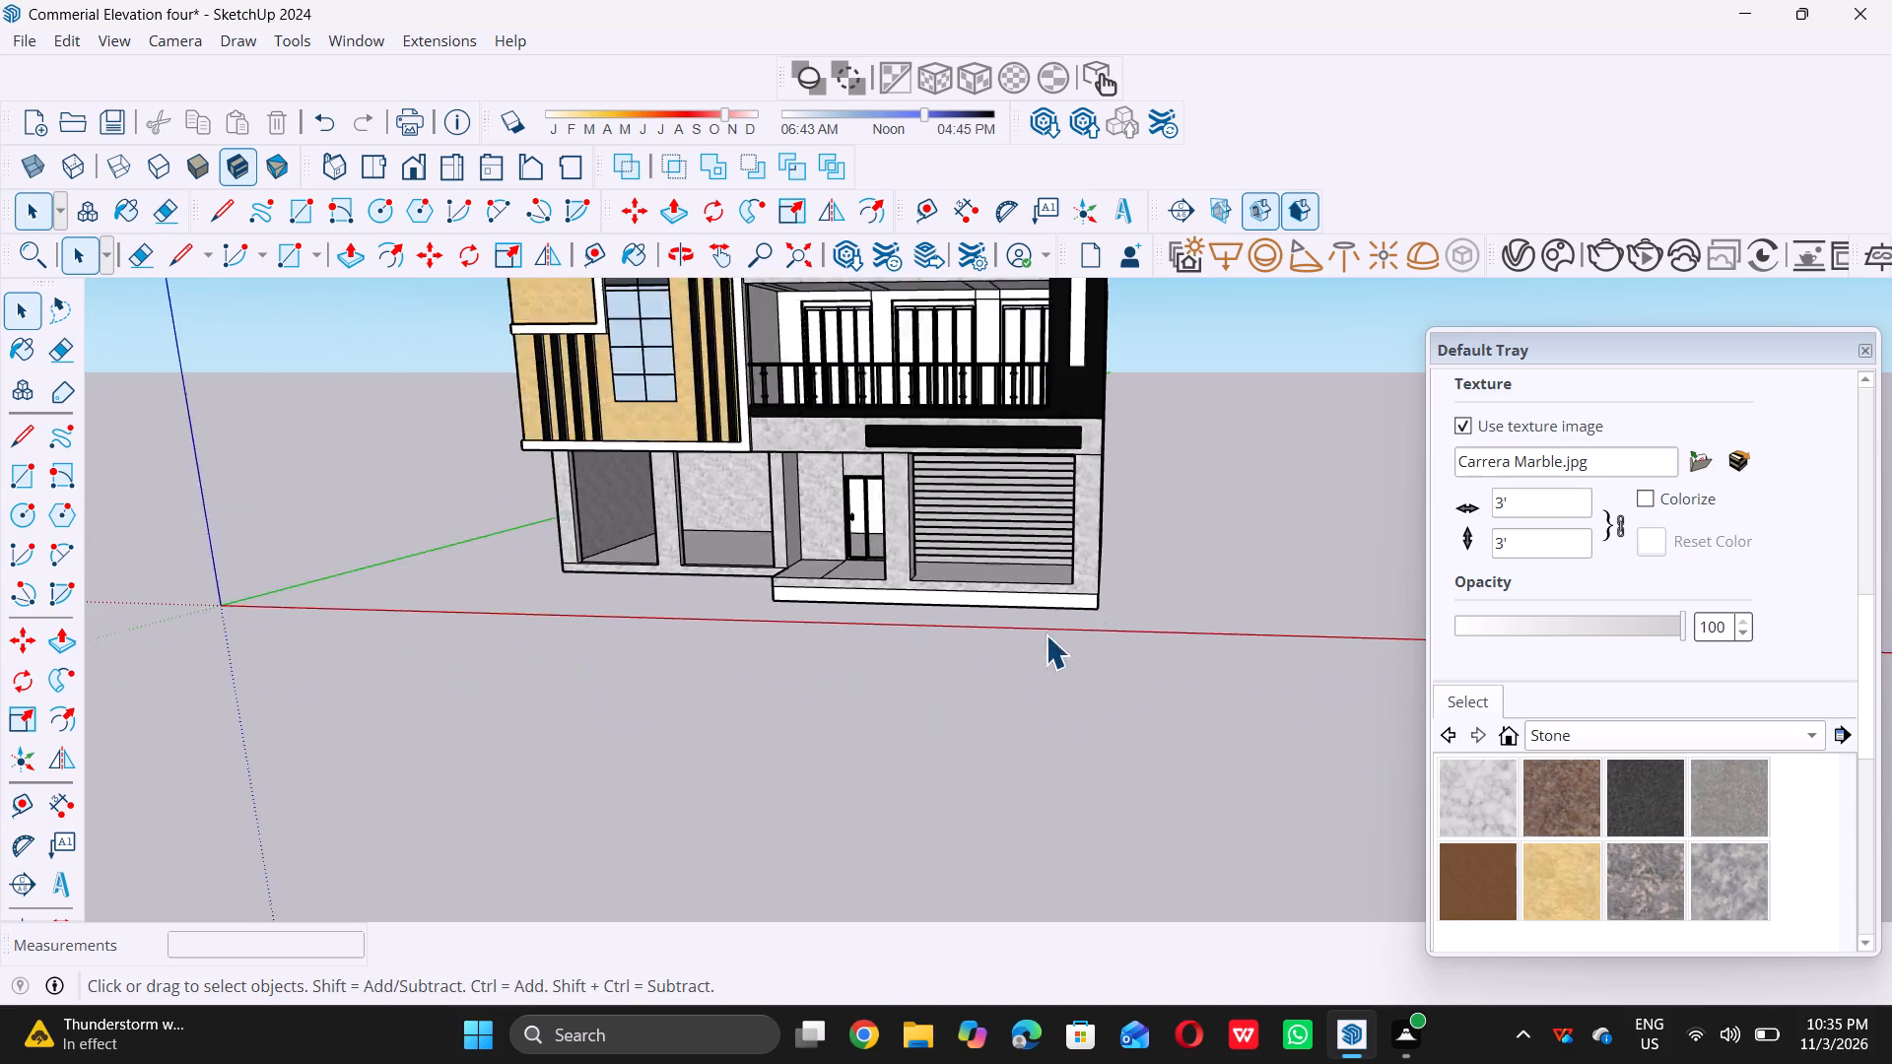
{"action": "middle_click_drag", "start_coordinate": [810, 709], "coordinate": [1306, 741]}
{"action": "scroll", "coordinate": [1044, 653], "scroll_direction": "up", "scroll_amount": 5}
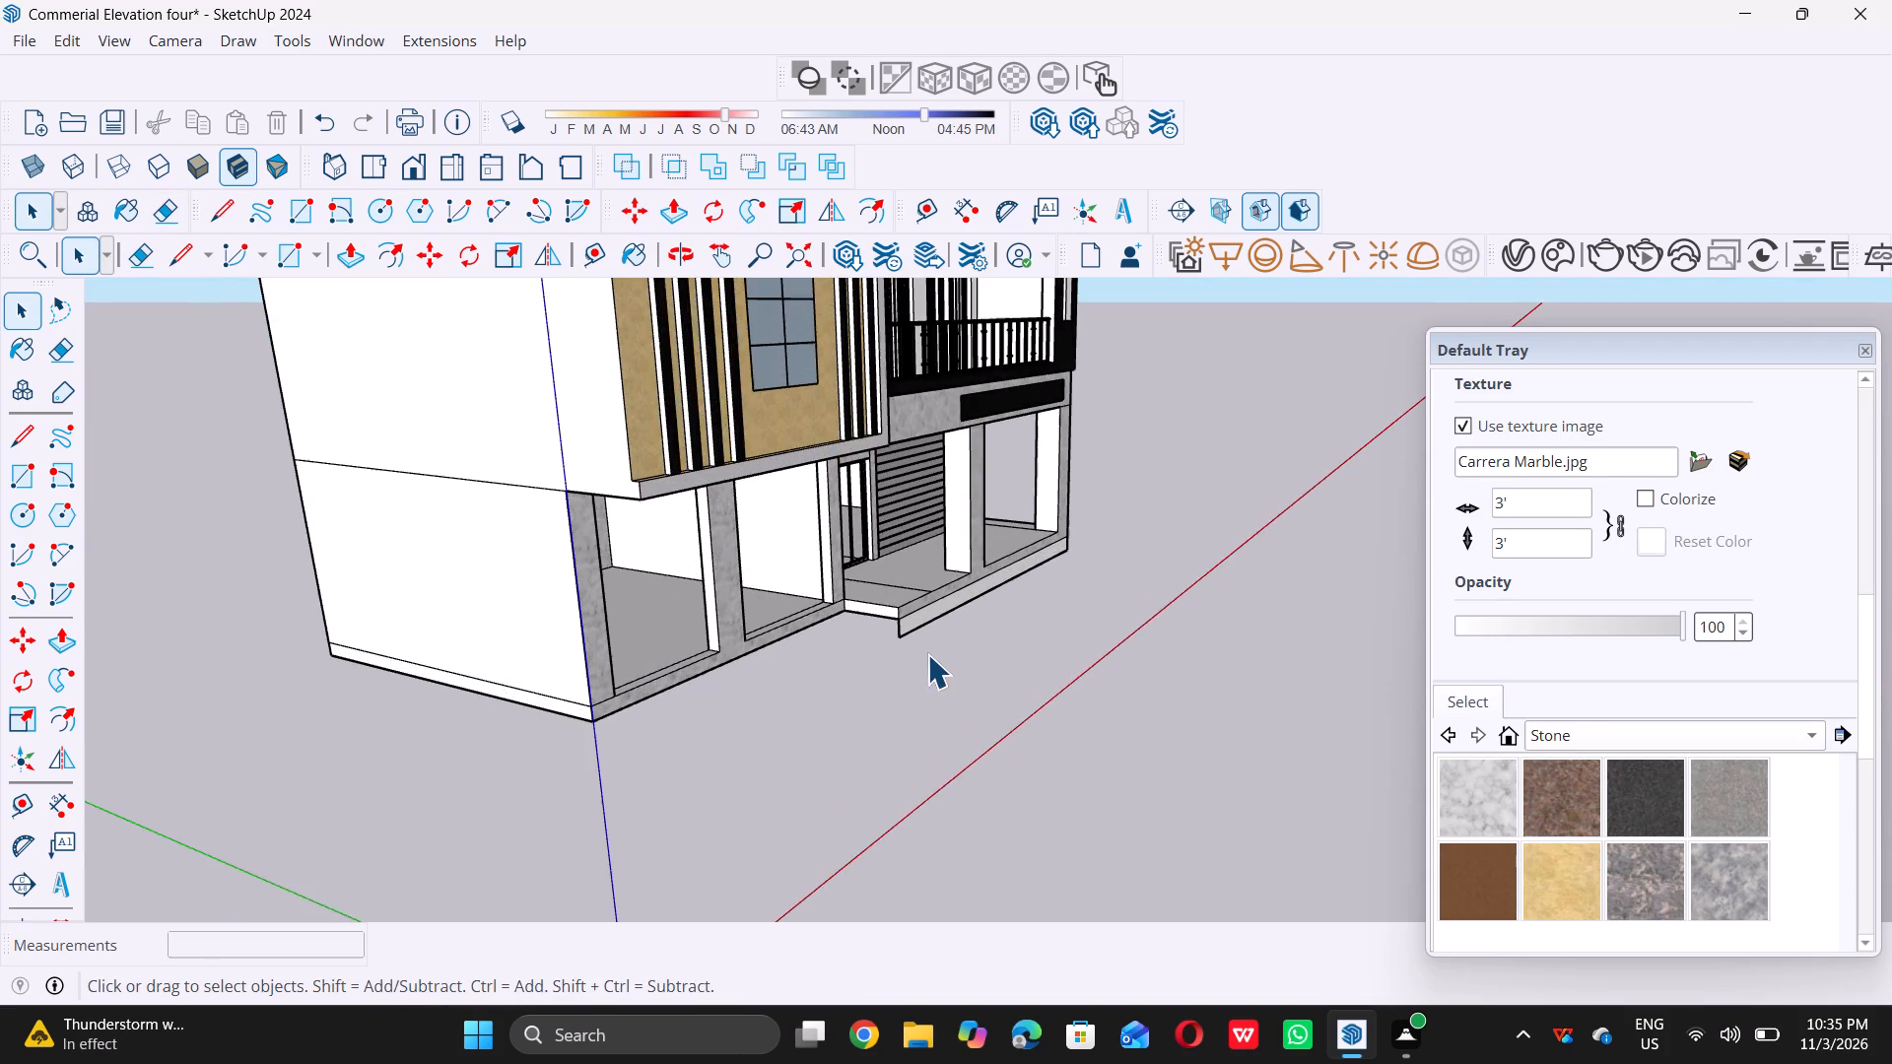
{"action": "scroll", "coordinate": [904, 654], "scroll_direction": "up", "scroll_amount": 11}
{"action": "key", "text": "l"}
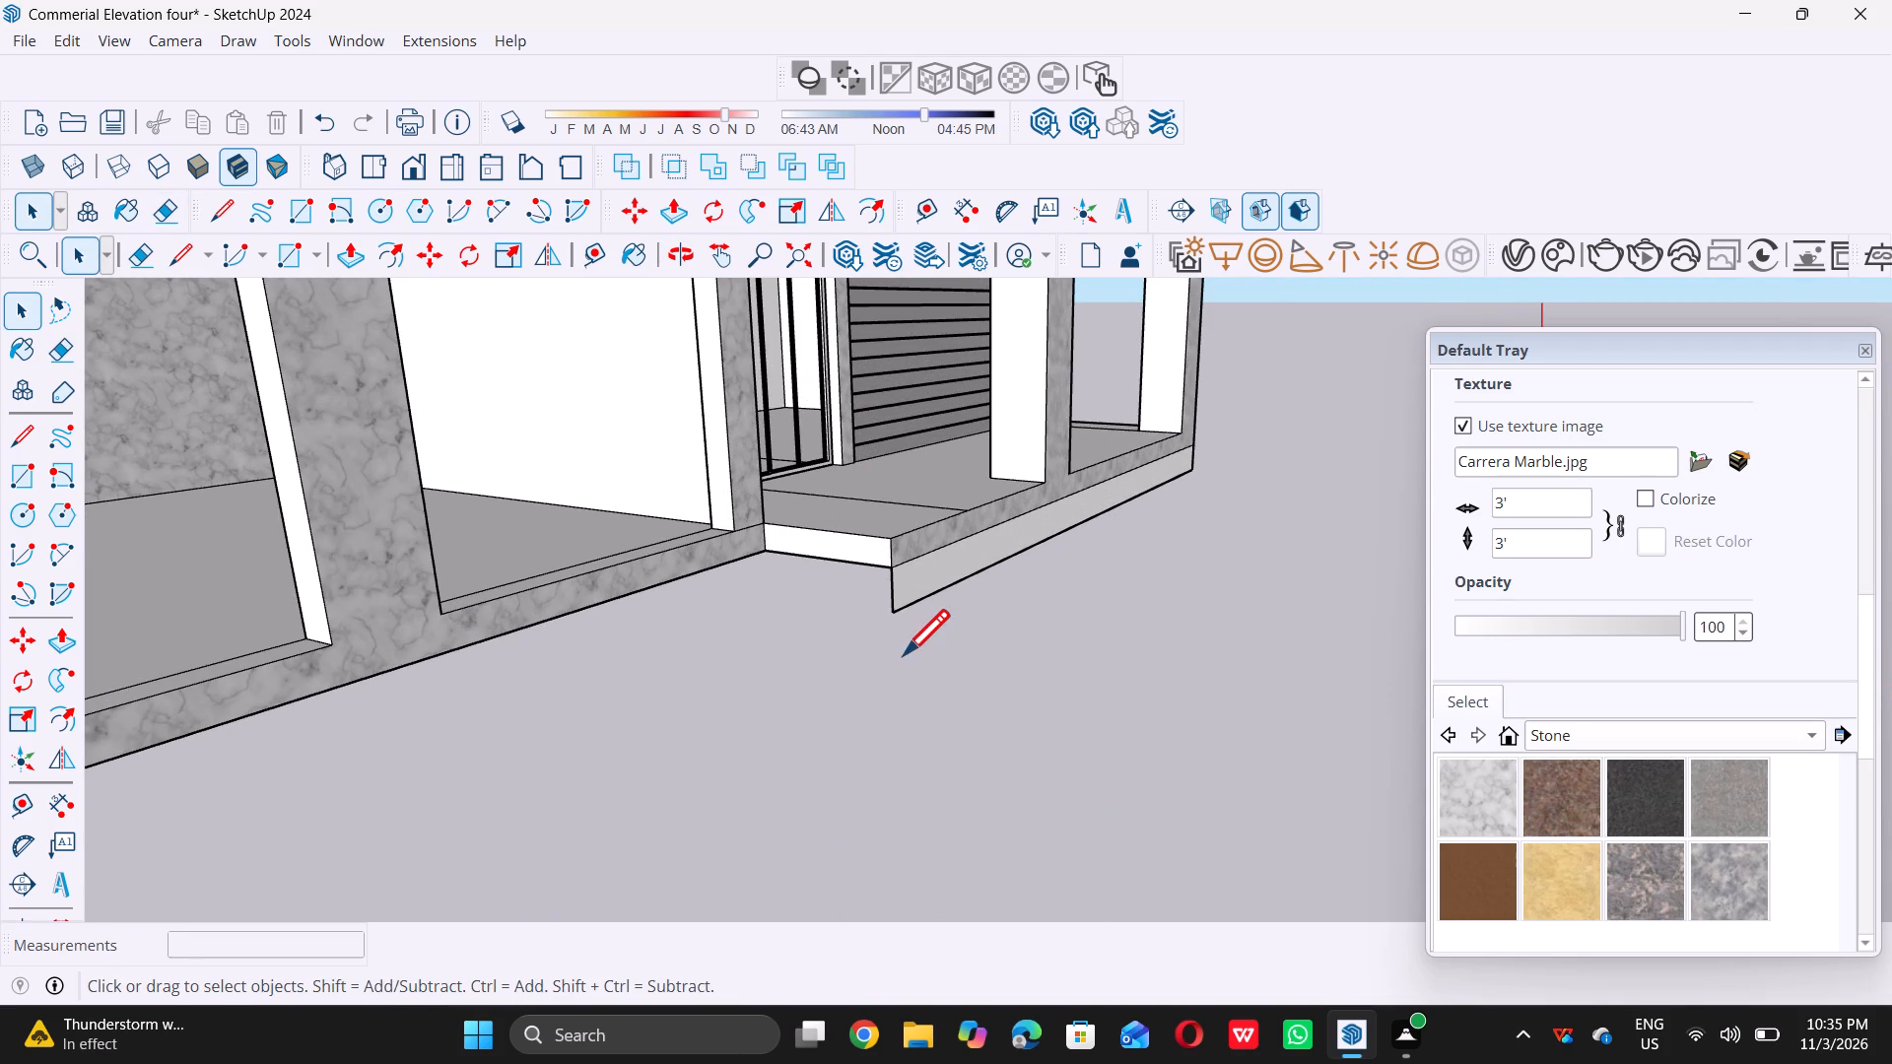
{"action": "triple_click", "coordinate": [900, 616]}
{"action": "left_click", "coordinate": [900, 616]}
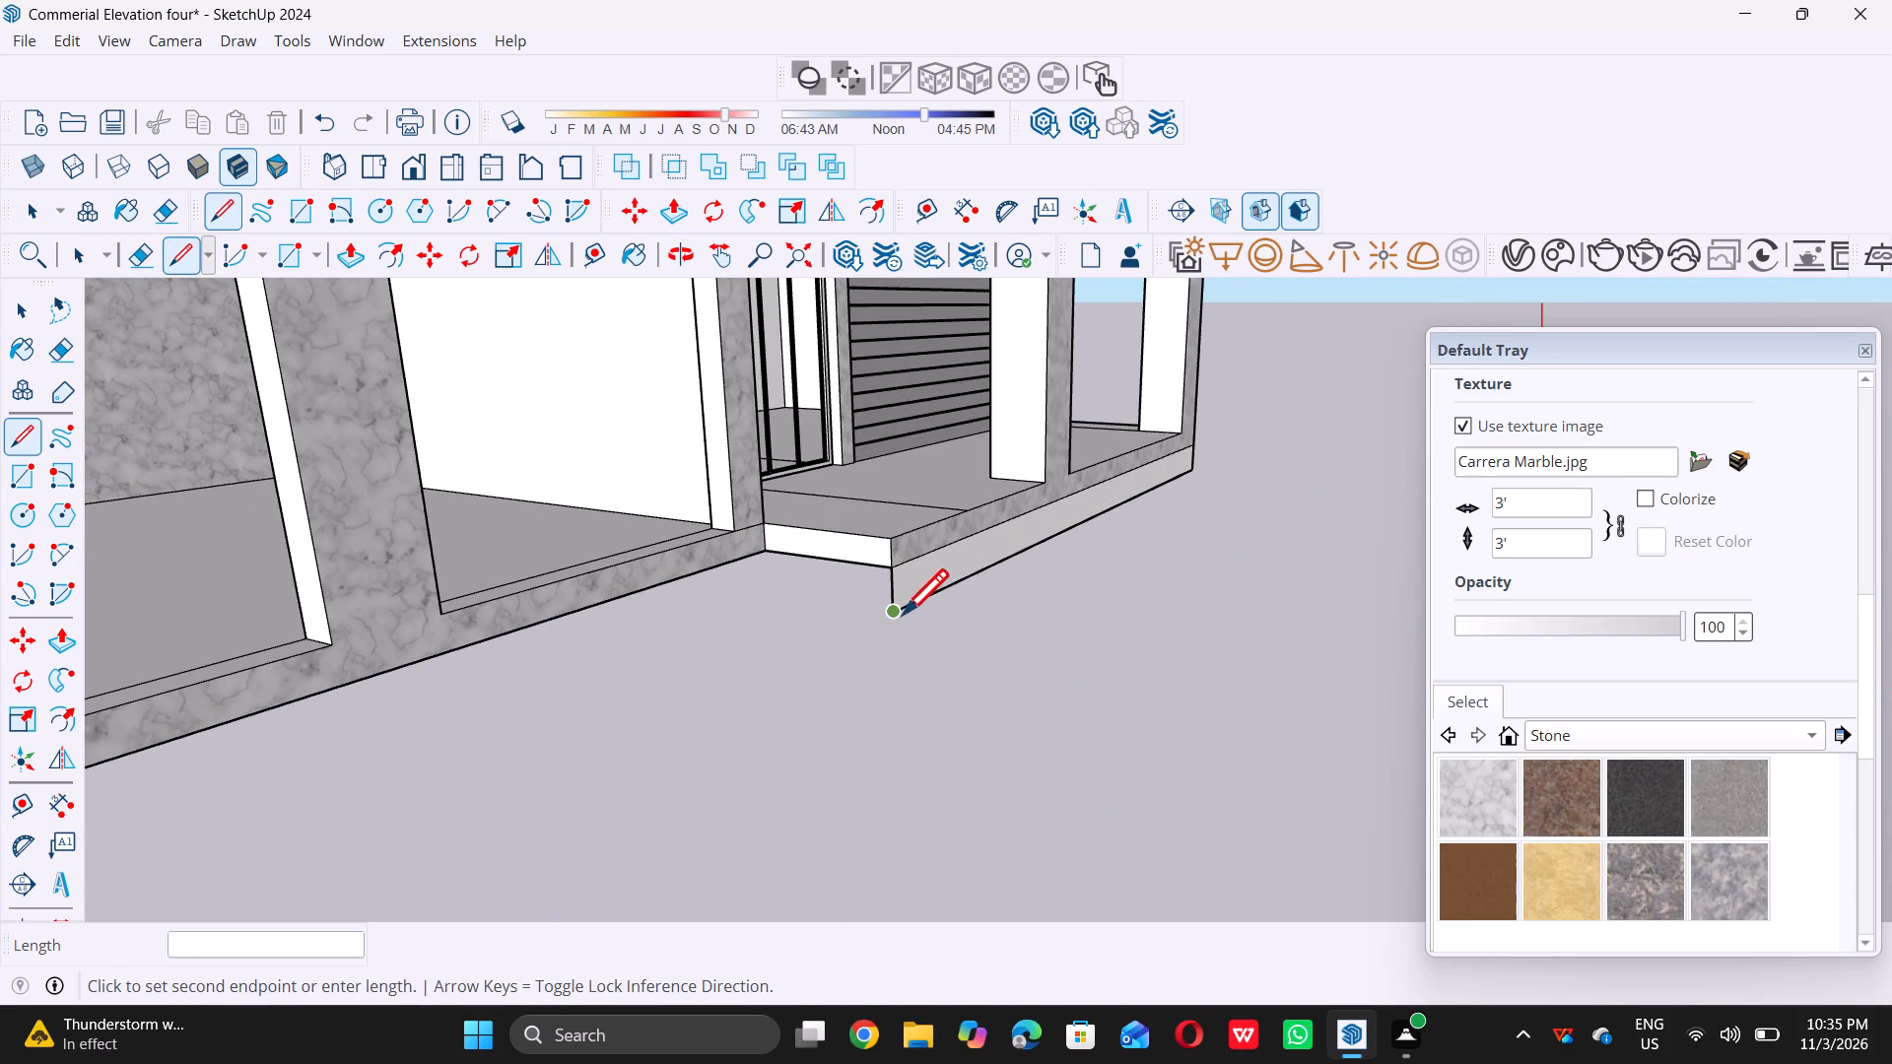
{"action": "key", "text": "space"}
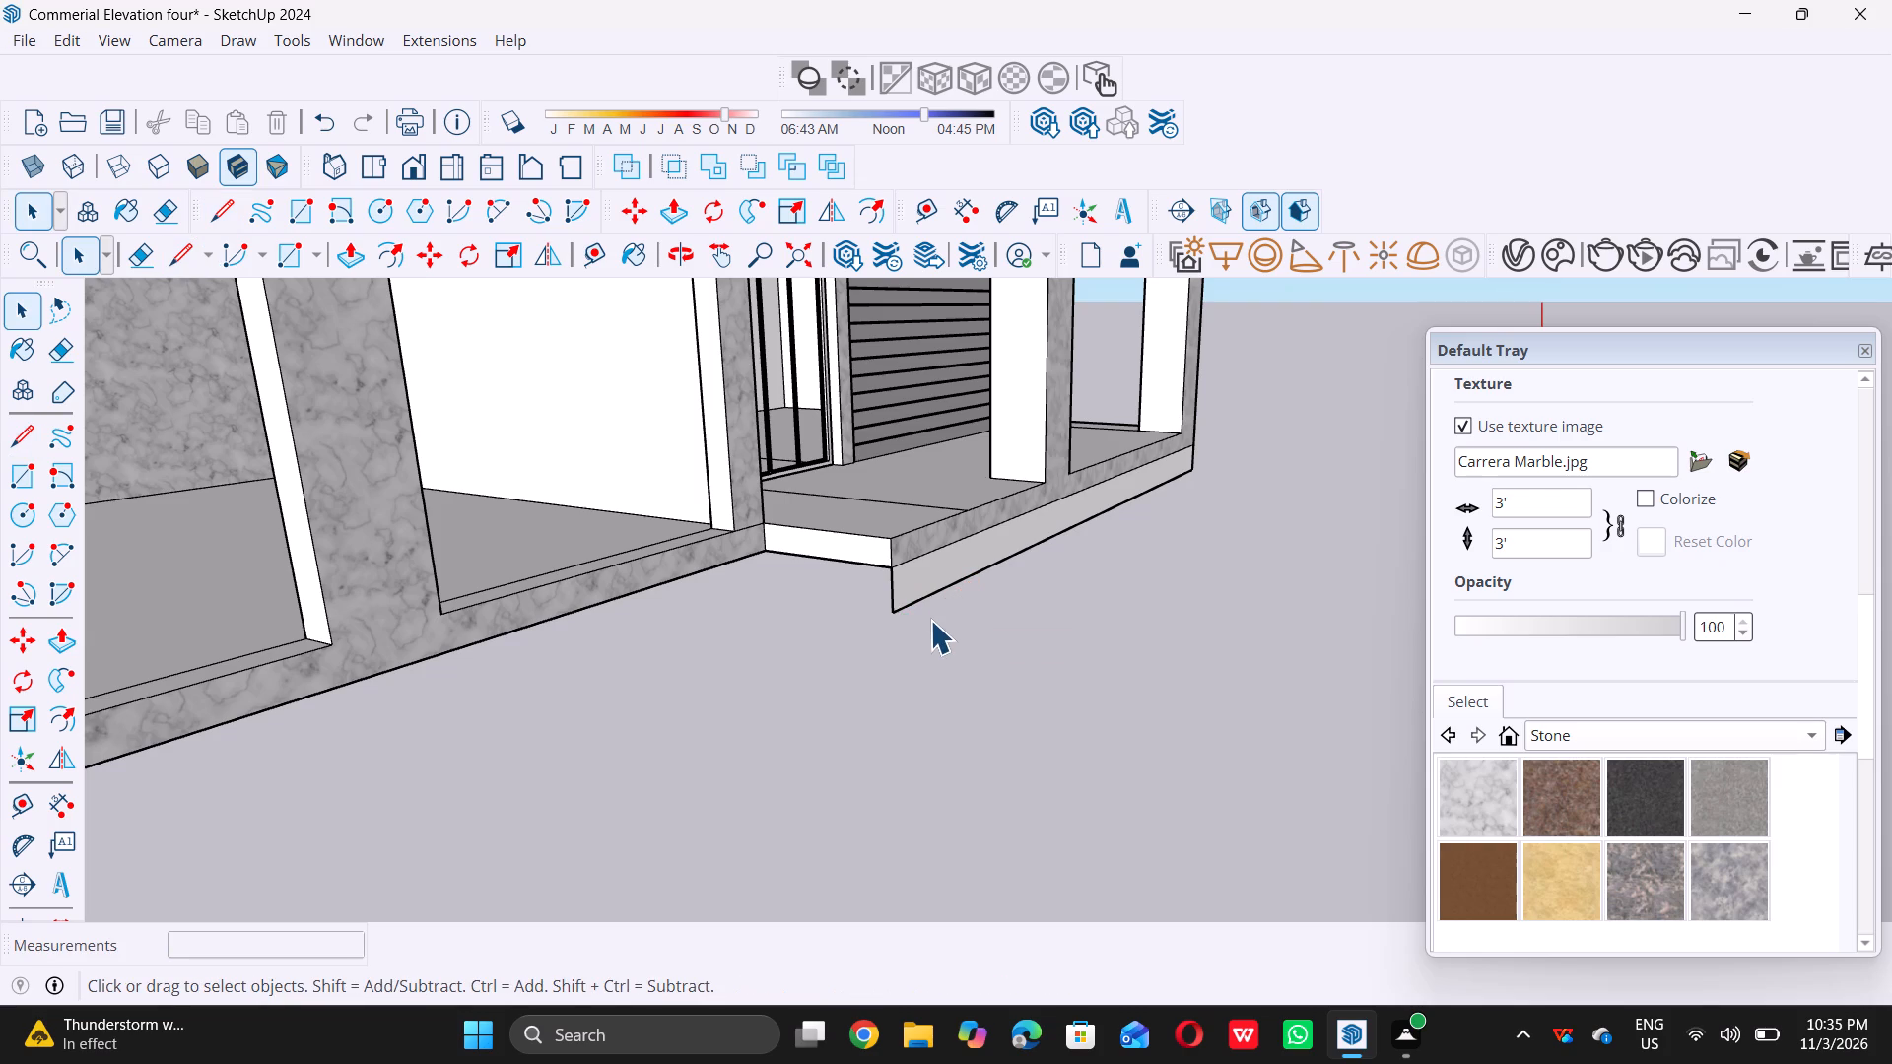
Push/Pull the closed strip below the entrance platform outward to form a full-length step.
{"action": "double_click", "coordinate": [929, 580]}
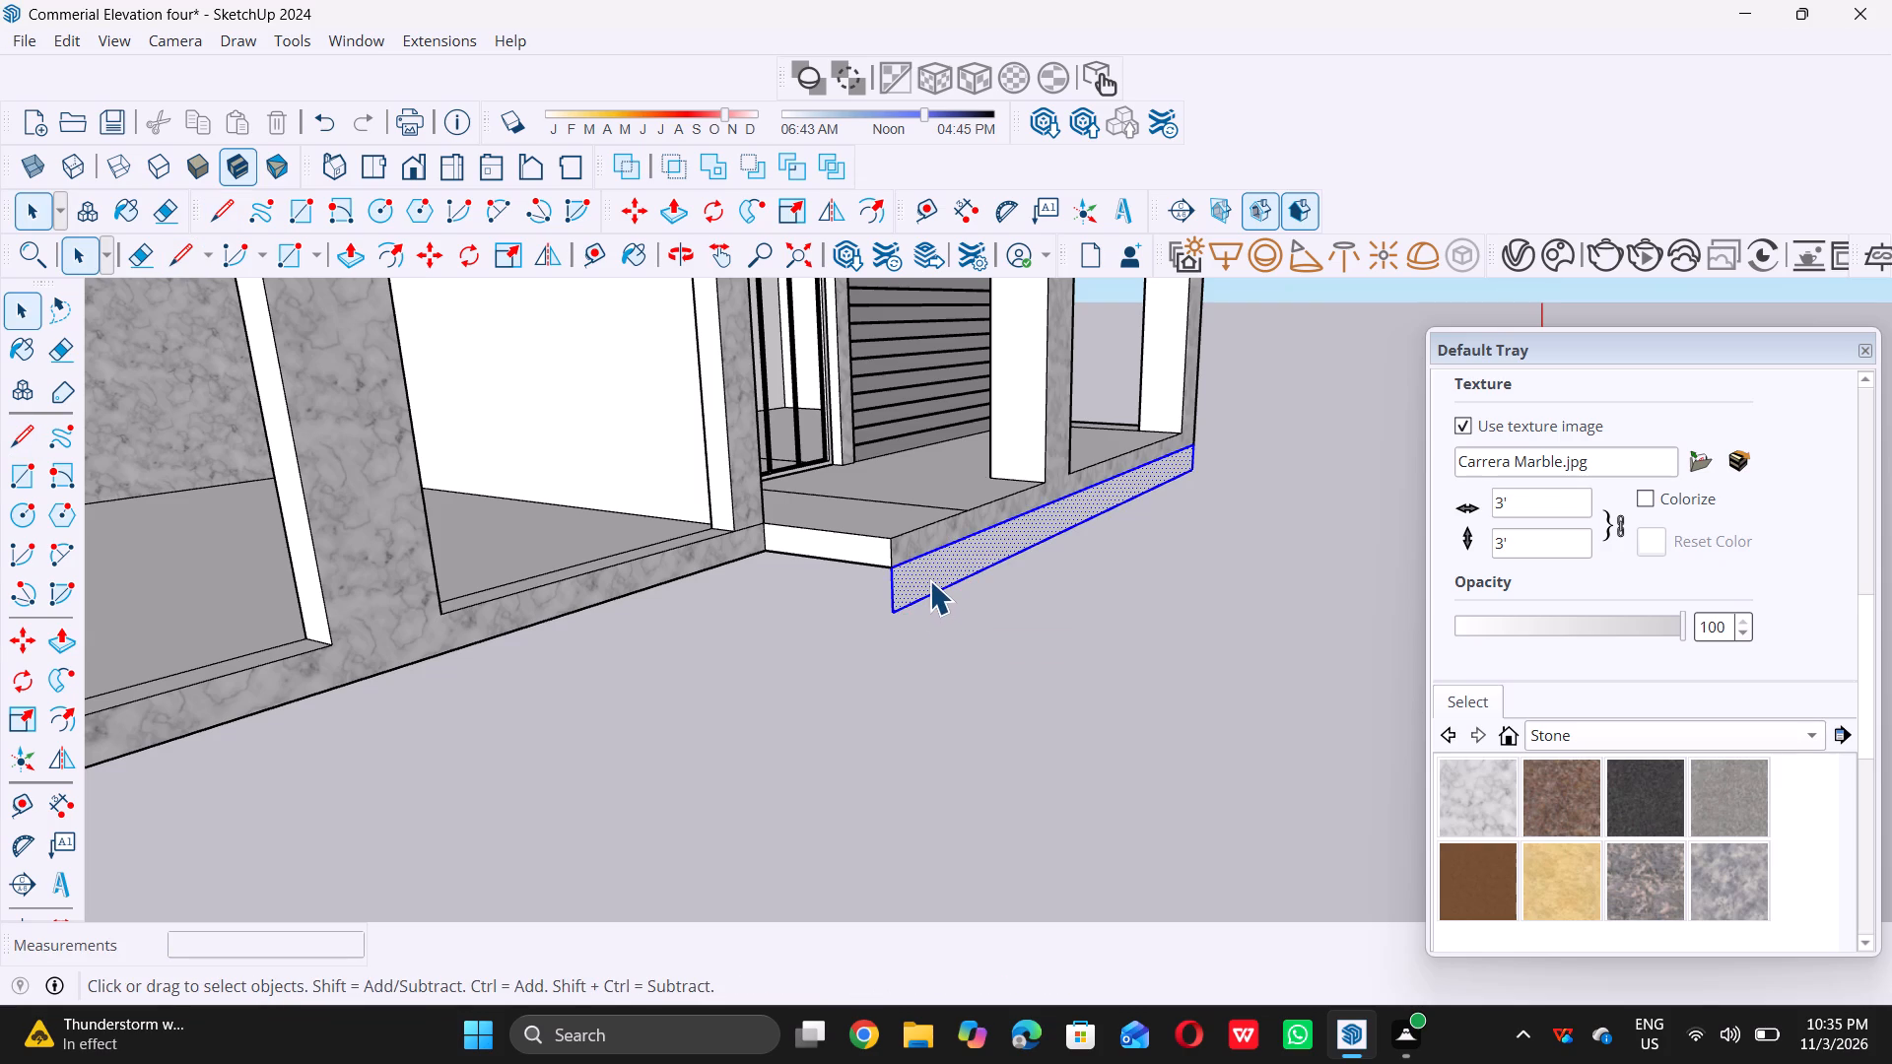
{"action": "key", "text": "p"}
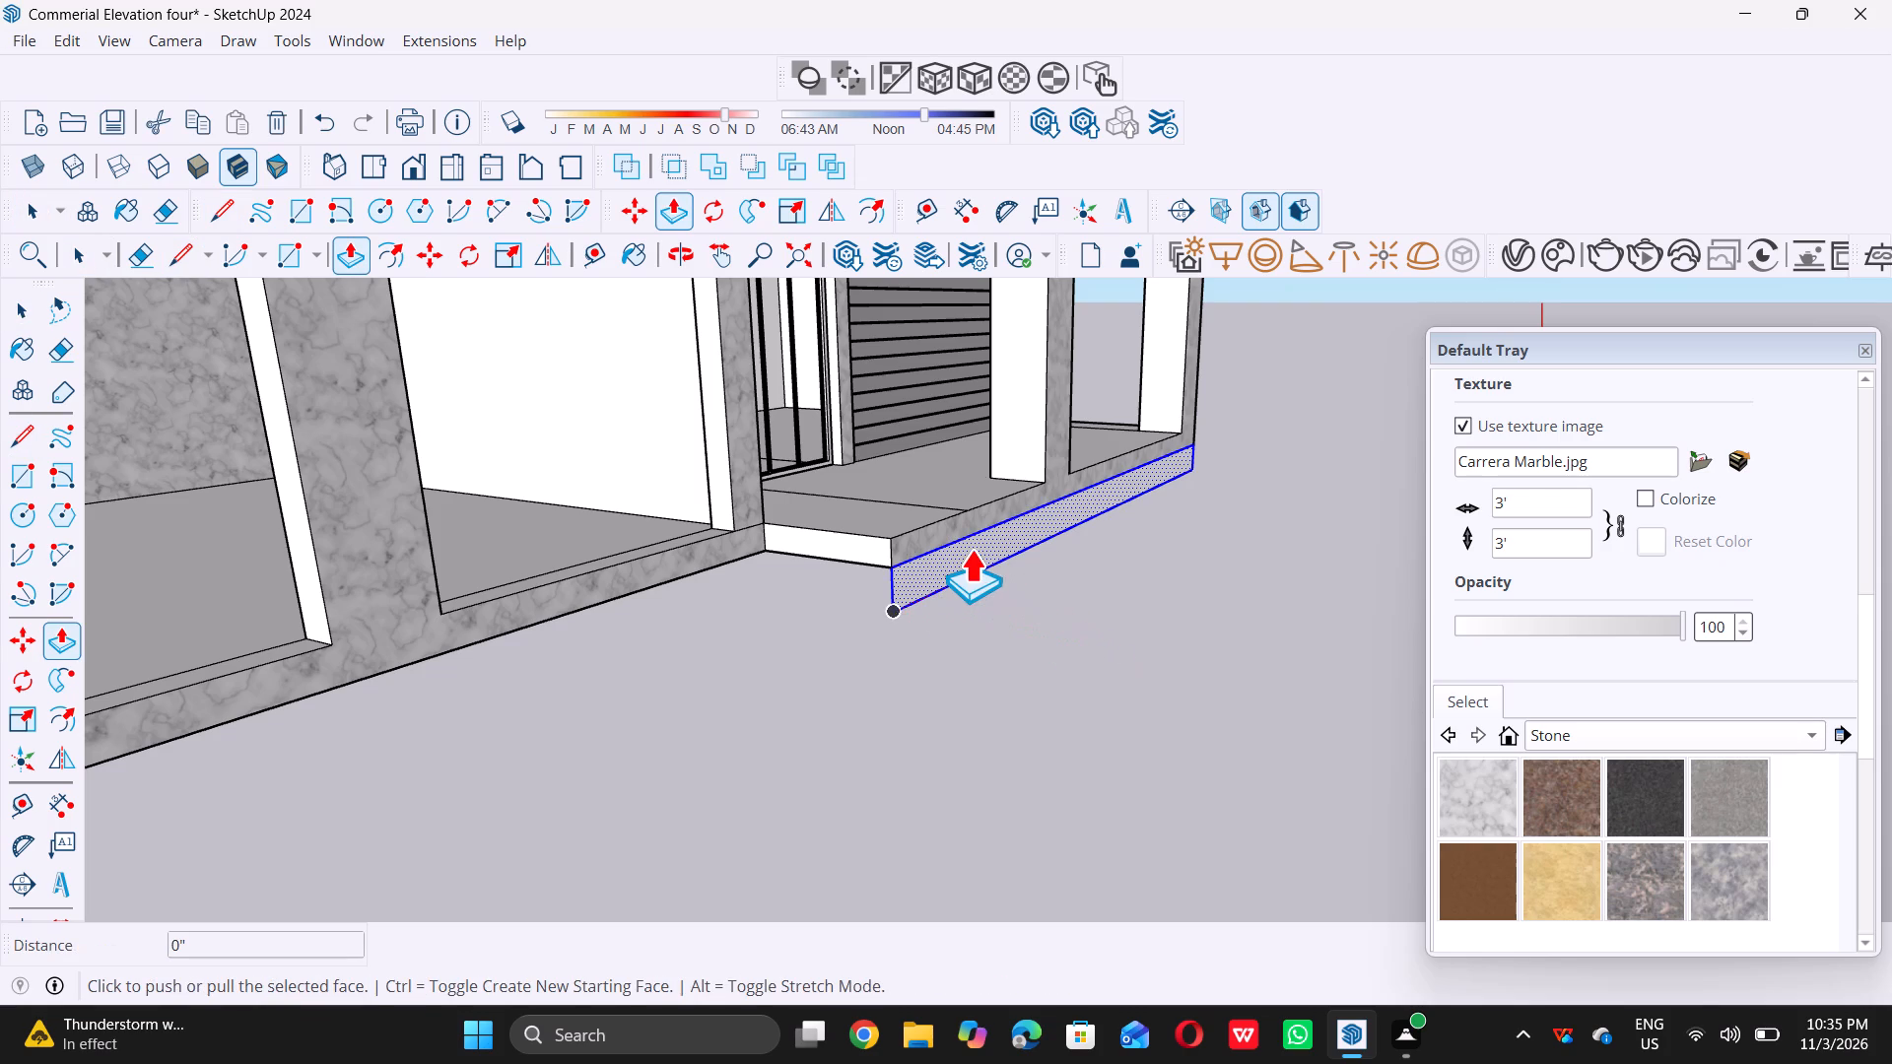
{"action": "double_click", "coordinate": [966, 544]}
{"action": "key", "text": "space"}
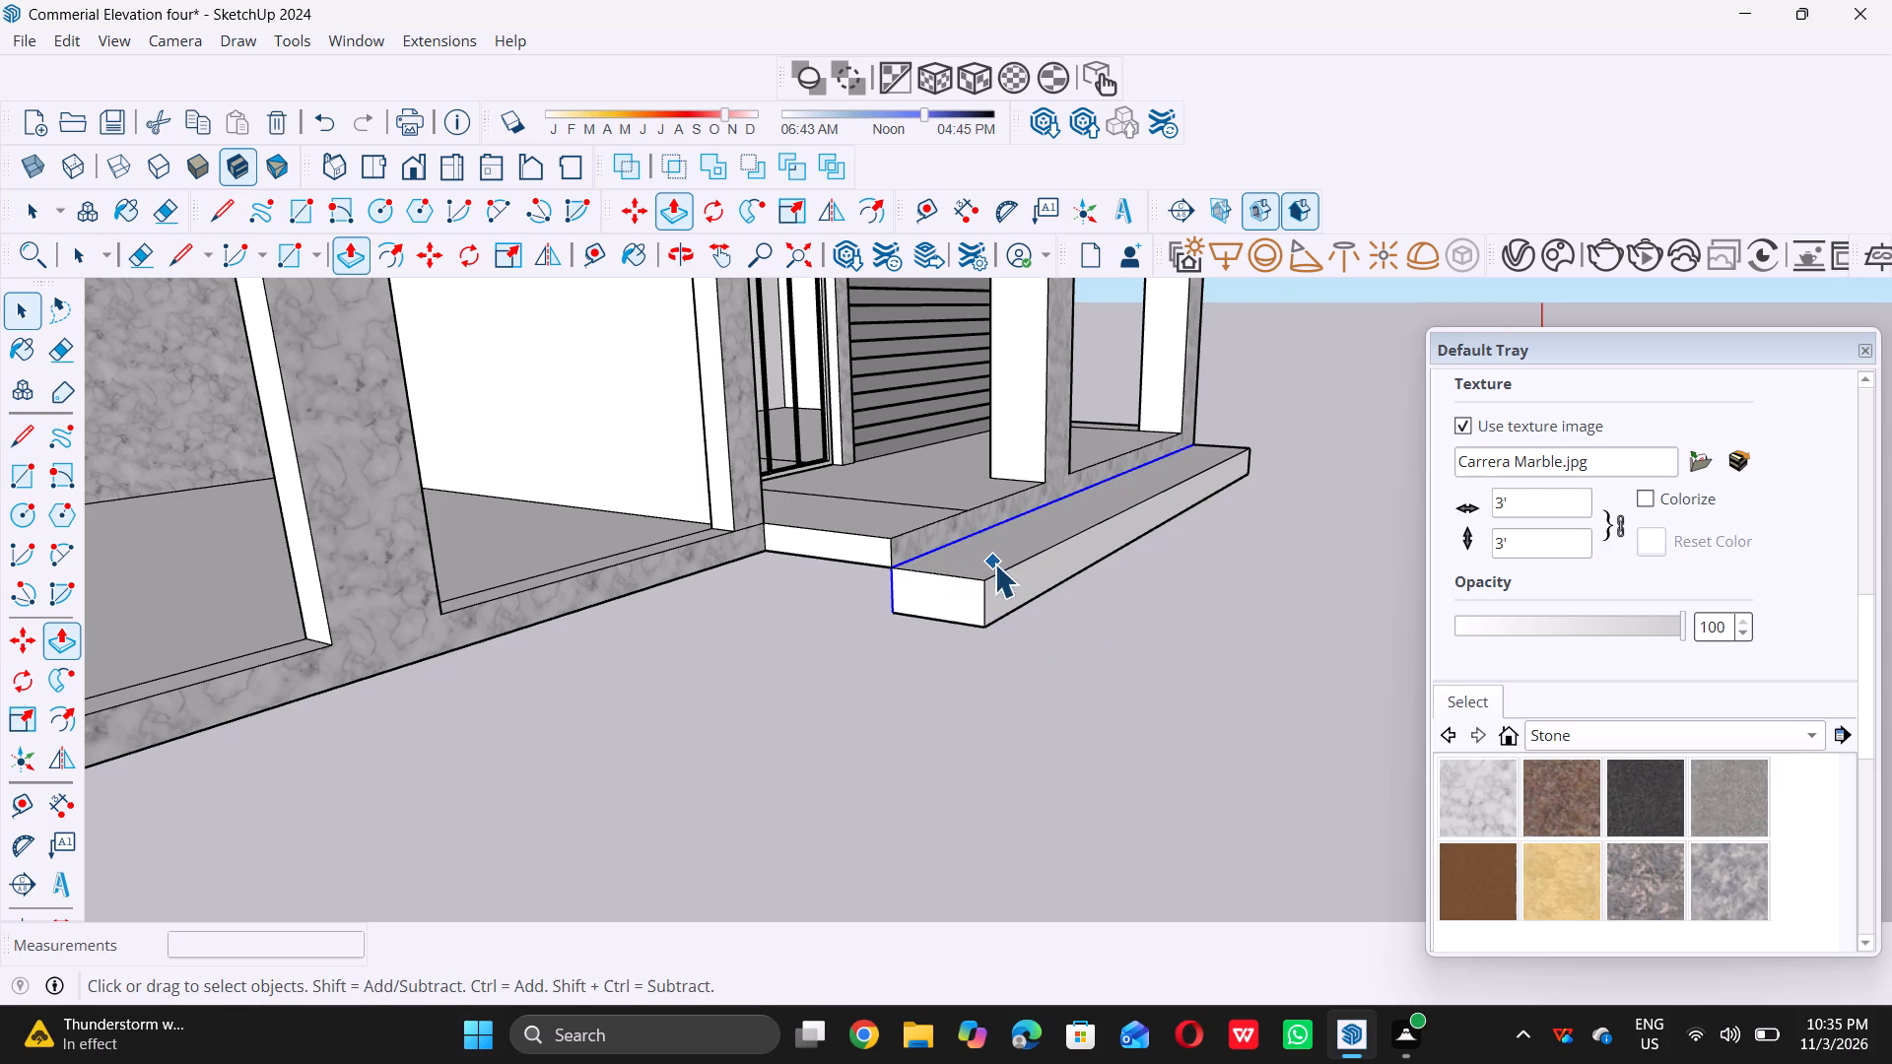
{"action": "scroll", "coordinate": [978, 565], "scroll_direction": "down", "scroll_amount": 9}
{"action": "left_click", "coordinate": [876, 671]}
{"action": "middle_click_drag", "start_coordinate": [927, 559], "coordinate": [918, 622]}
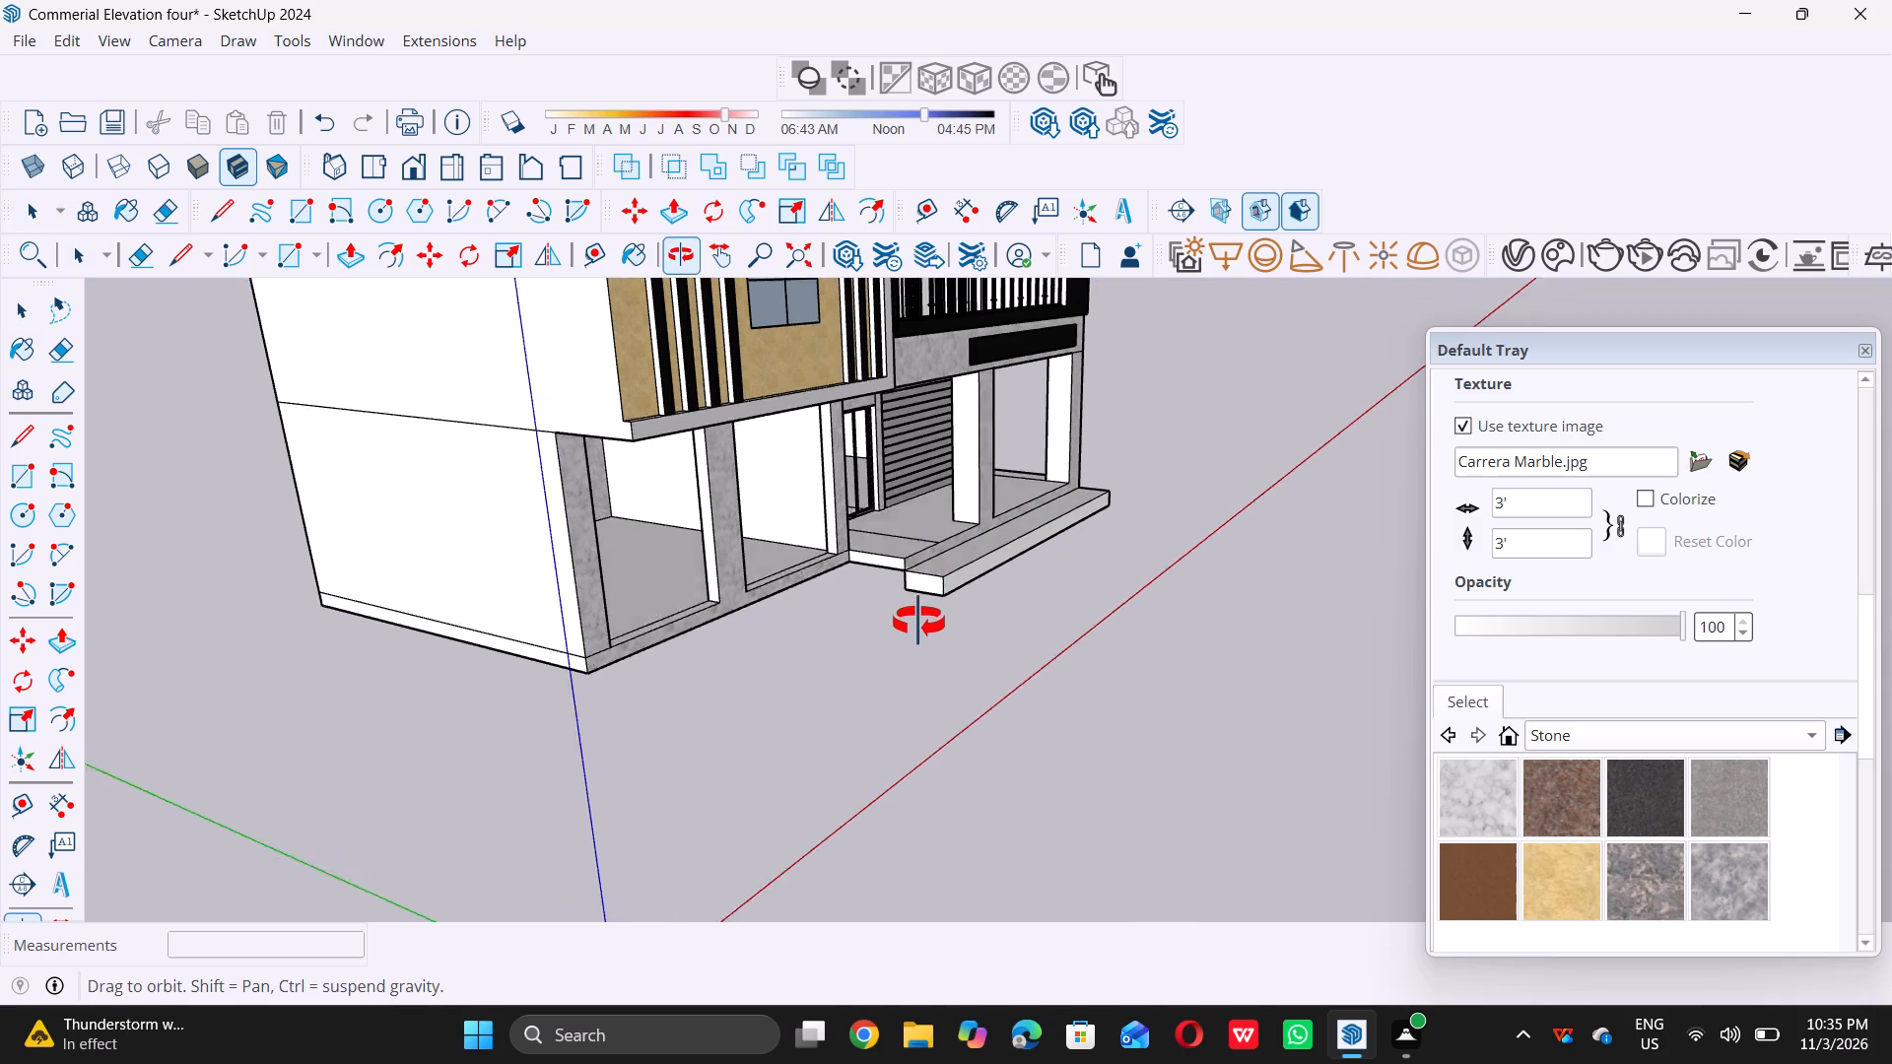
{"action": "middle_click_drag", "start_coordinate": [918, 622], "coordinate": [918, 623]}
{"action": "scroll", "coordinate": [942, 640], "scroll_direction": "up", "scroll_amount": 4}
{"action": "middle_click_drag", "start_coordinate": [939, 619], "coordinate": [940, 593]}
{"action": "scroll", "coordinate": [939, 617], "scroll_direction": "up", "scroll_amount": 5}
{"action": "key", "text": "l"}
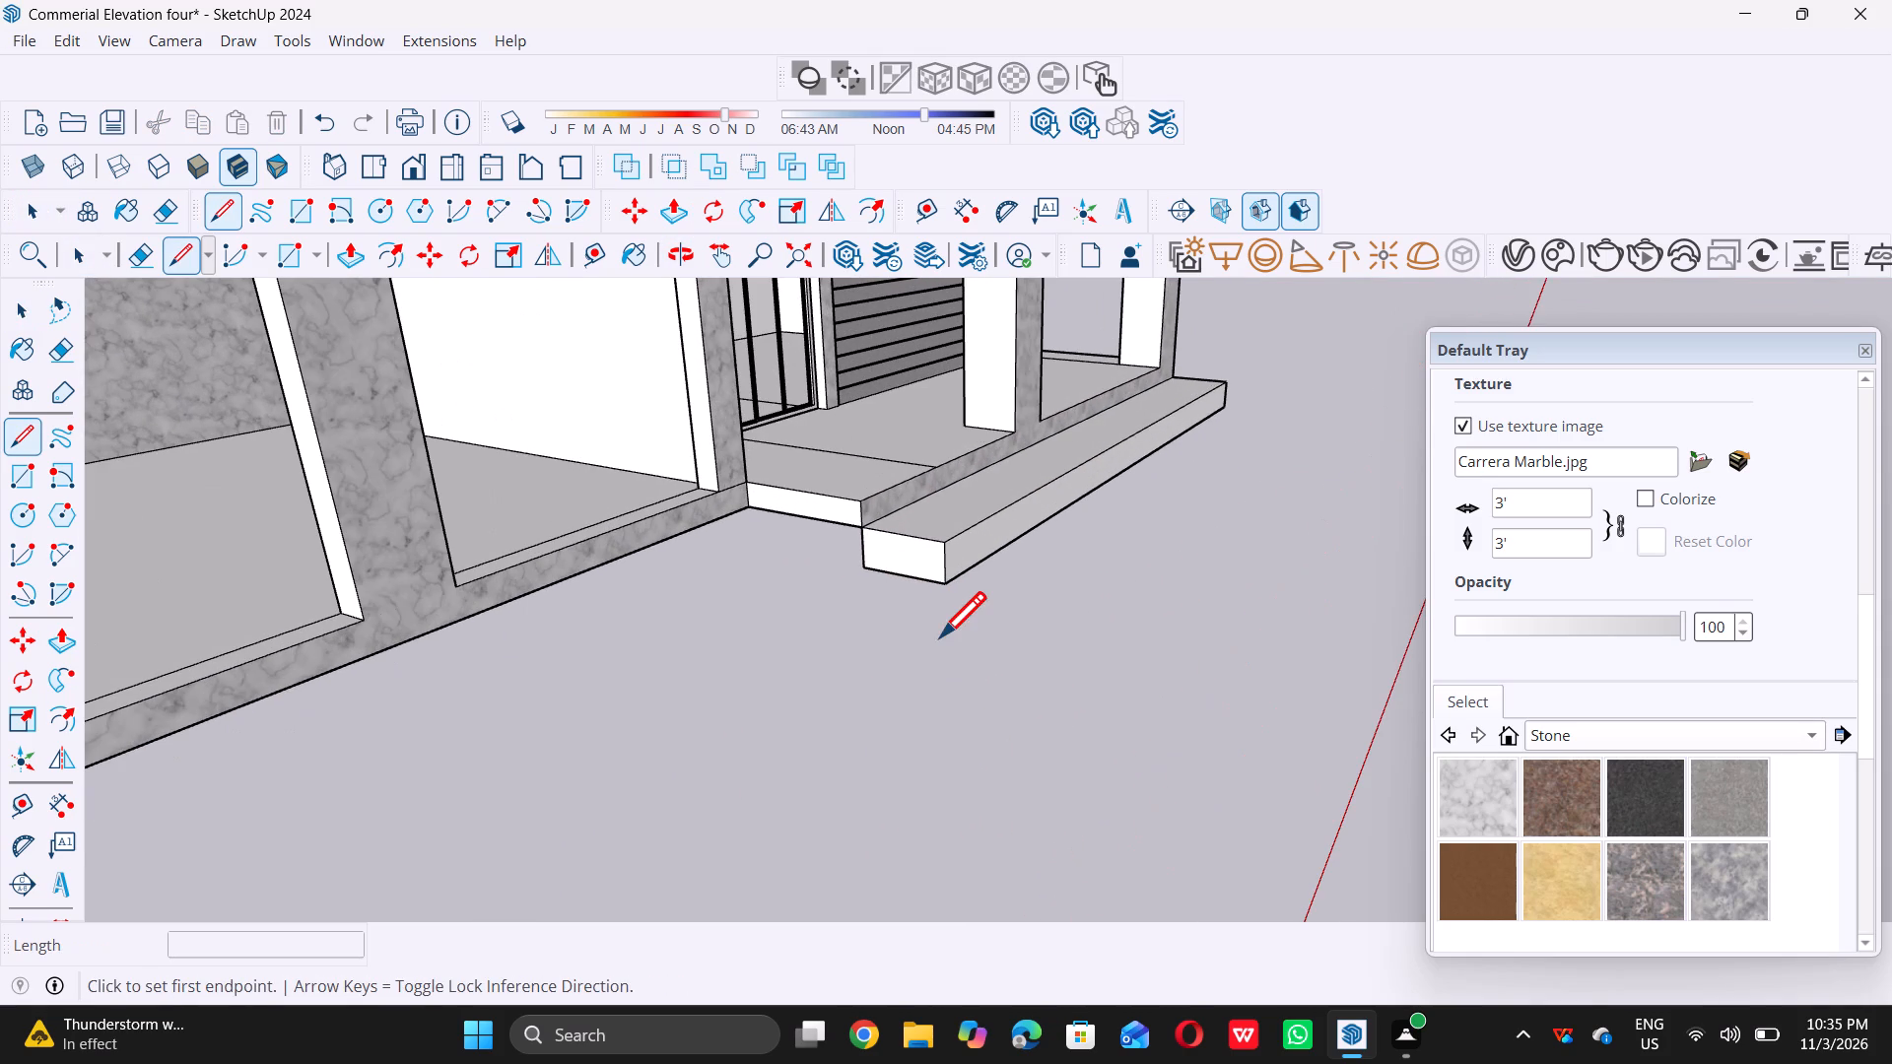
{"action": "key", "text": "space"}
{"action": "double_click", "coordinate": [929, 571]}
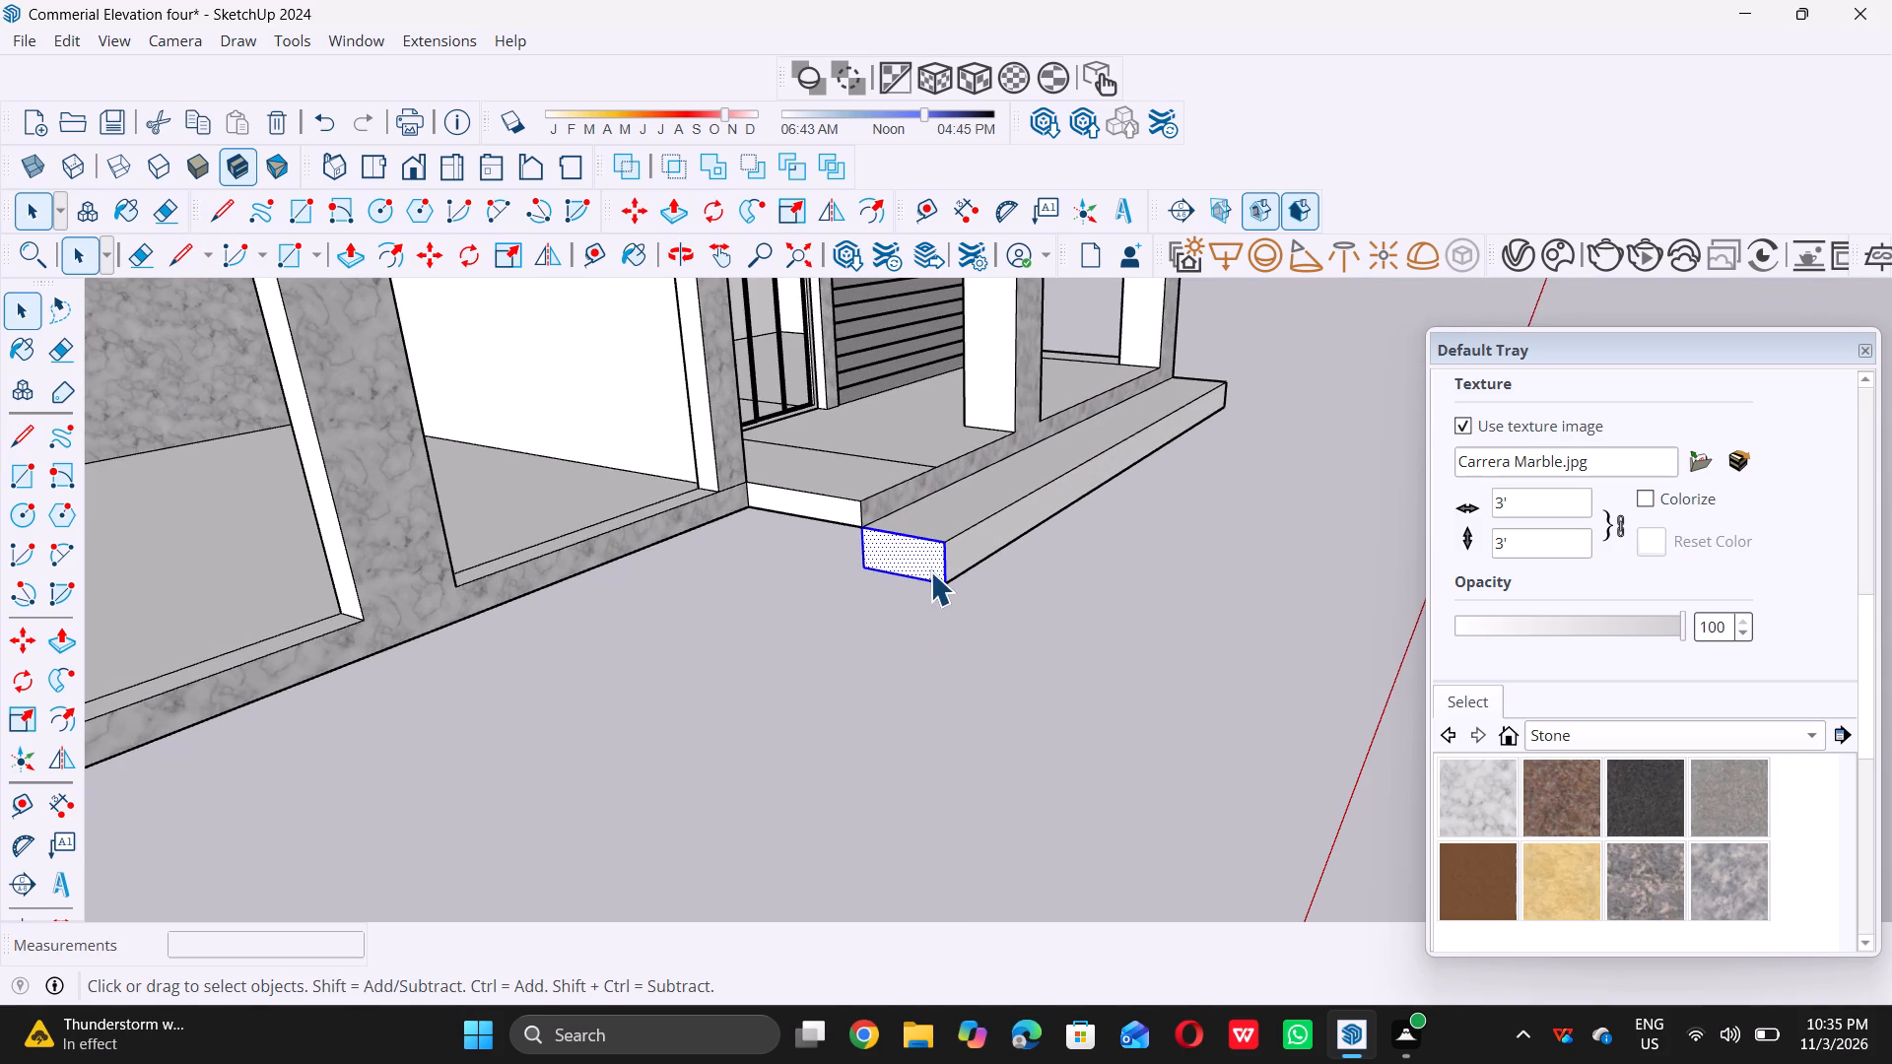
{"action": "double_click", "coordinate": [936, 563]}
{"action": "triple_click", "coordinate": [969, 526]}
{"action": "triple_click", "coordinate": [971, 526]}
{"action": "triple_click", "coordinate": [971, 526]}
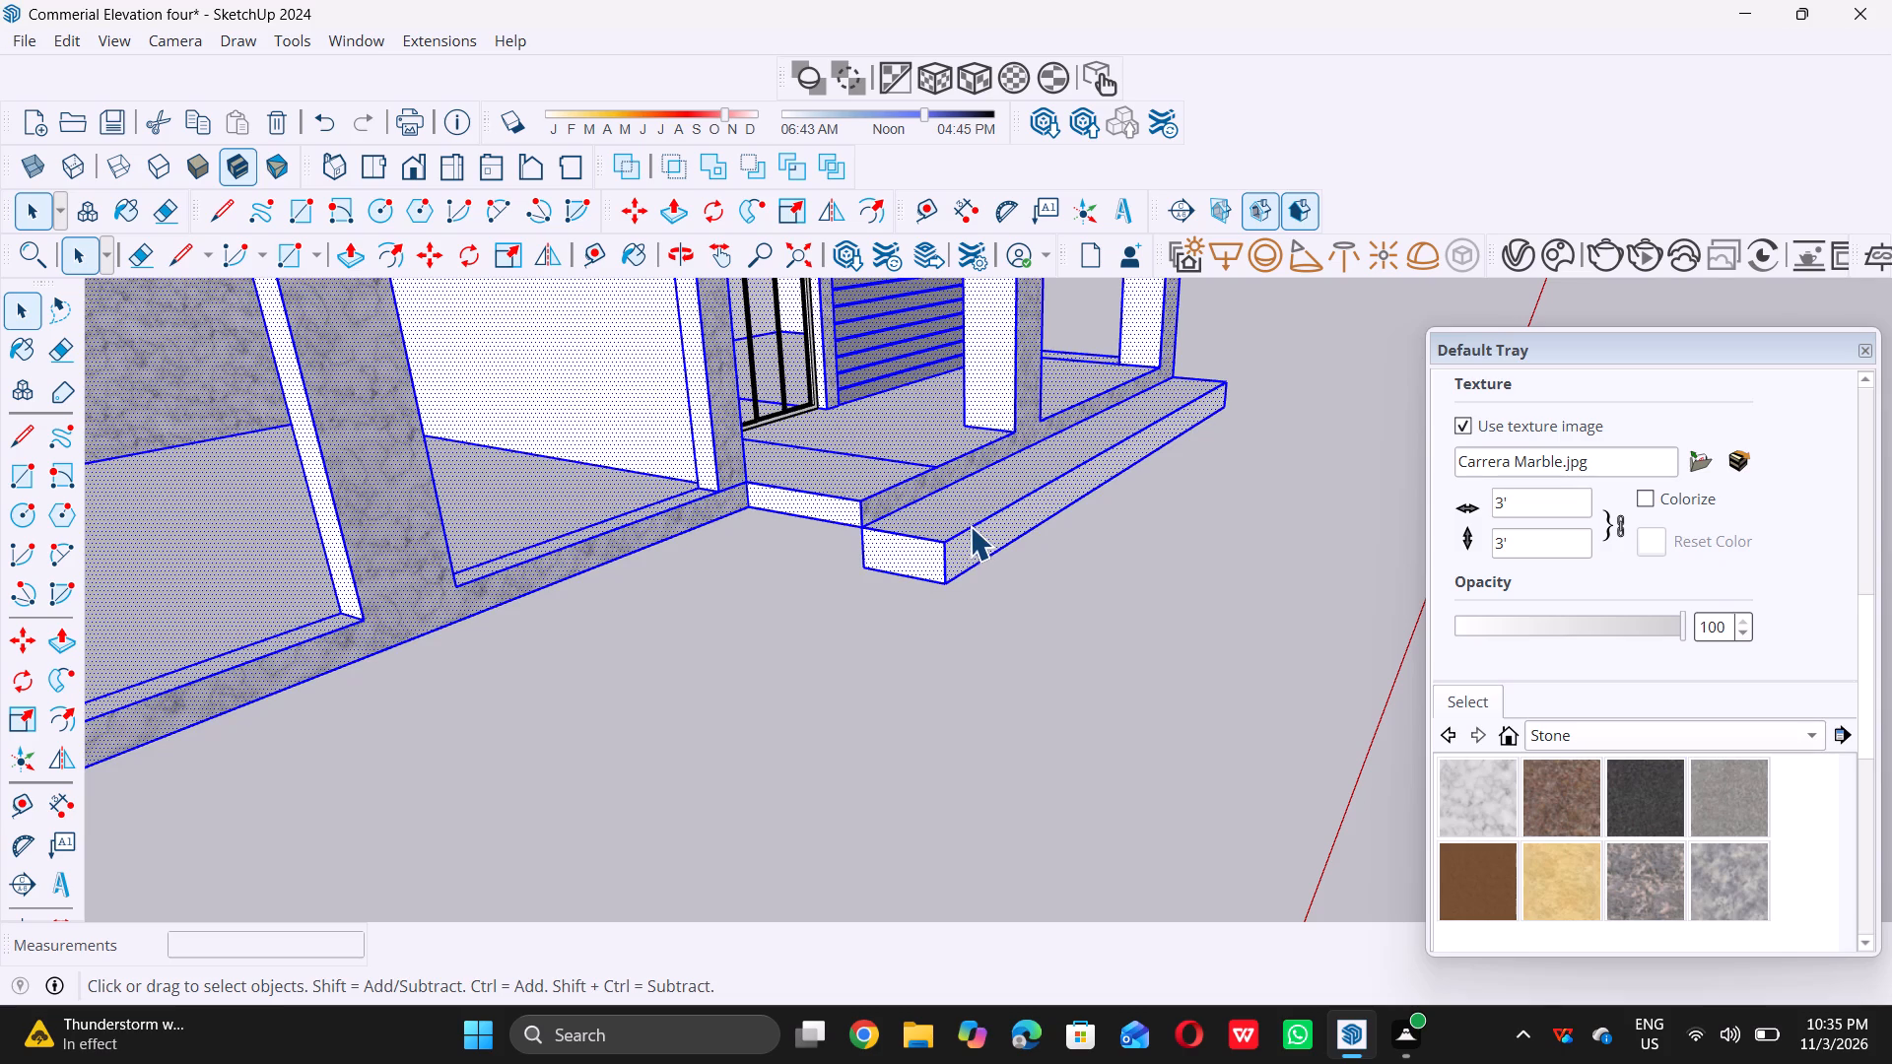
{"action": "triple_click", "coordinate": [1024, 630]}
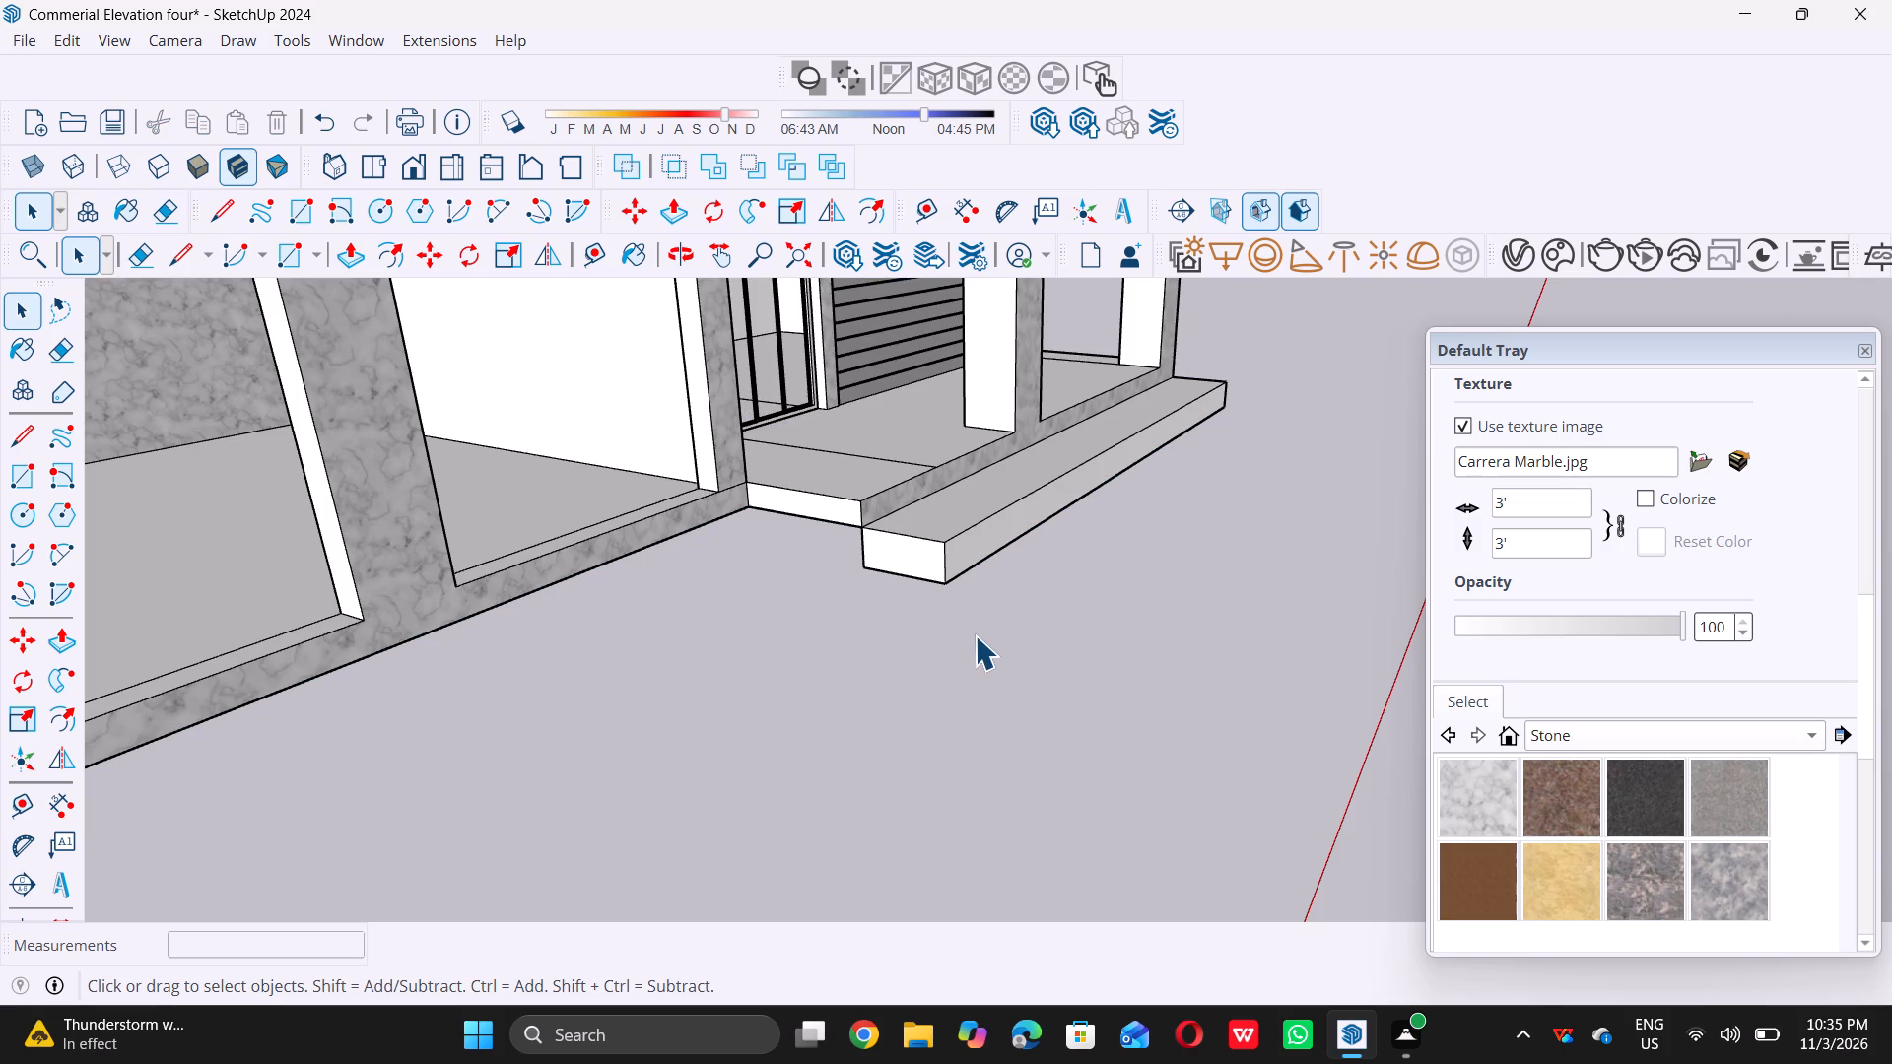
Outline a second strip below the new step's front face, about 1' 4" high and 26' long, closing it at the far end.
{"action": "key", "text": "l"}
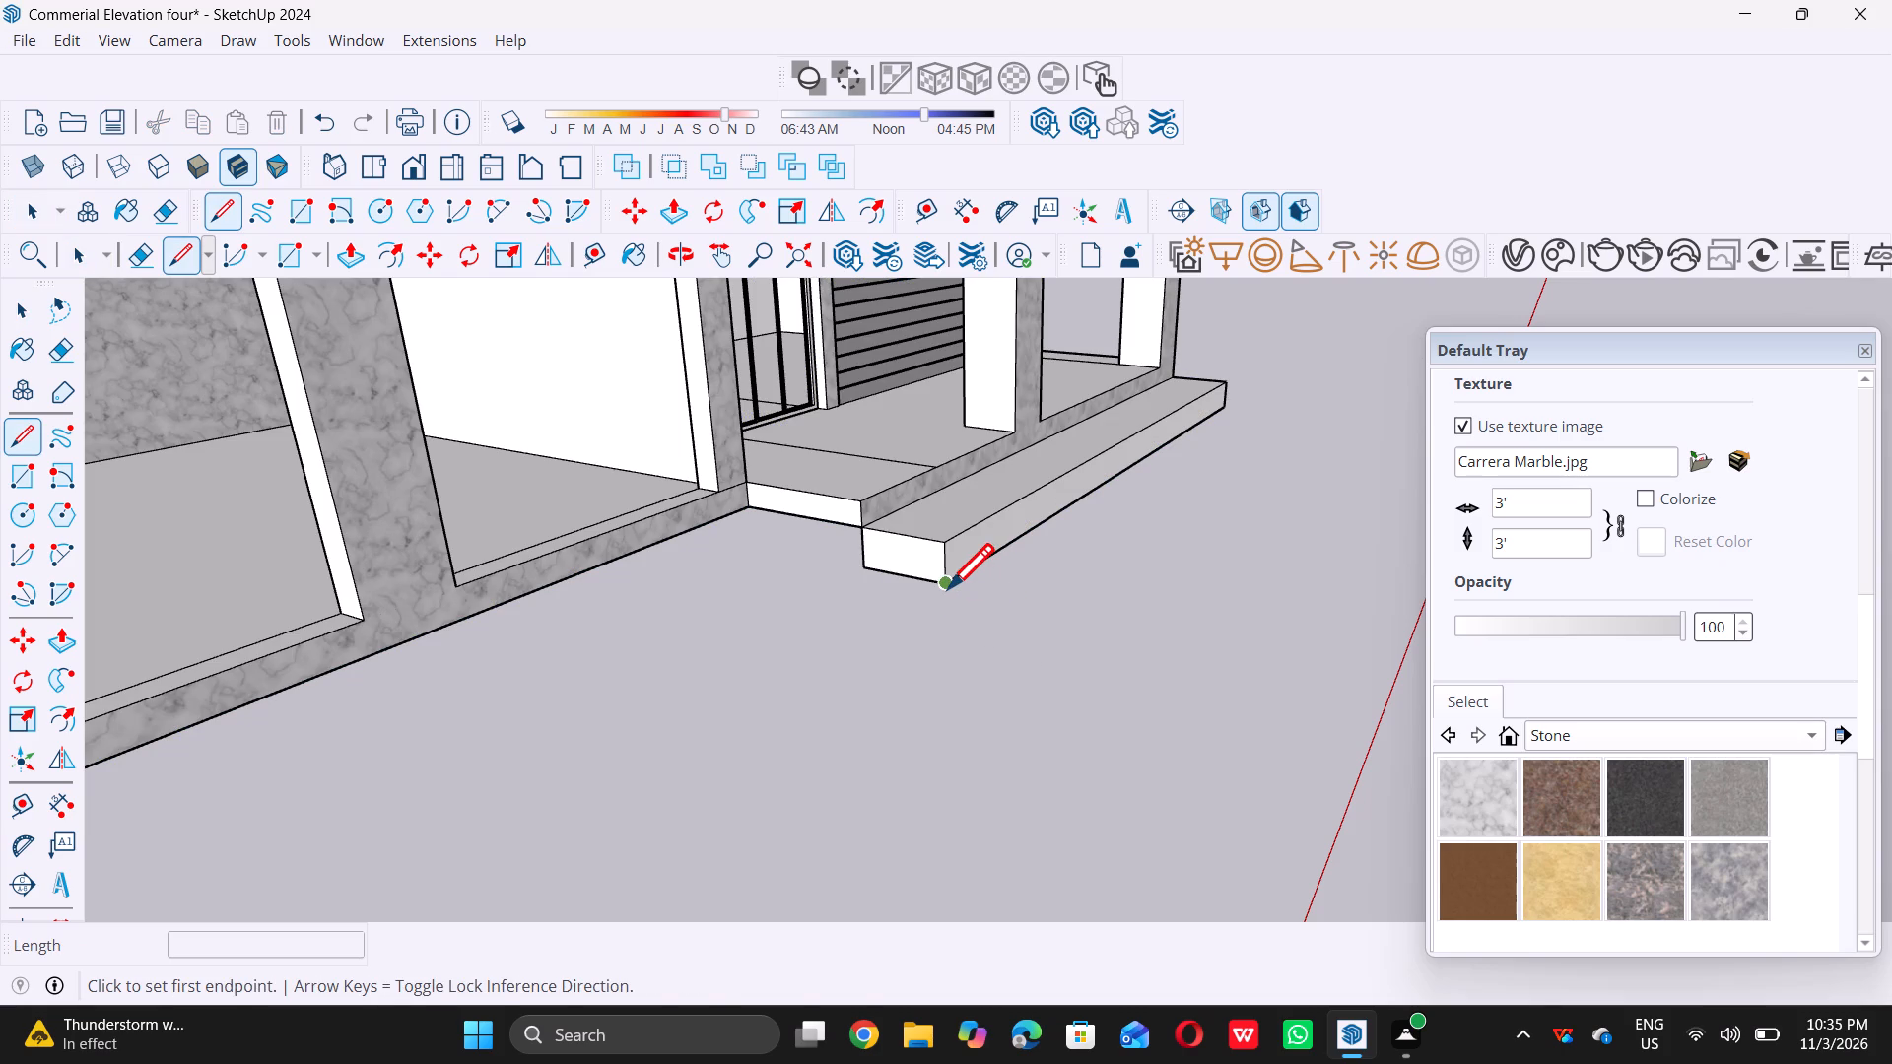
{"action": "double_click", "coordinate": [948, 588]}
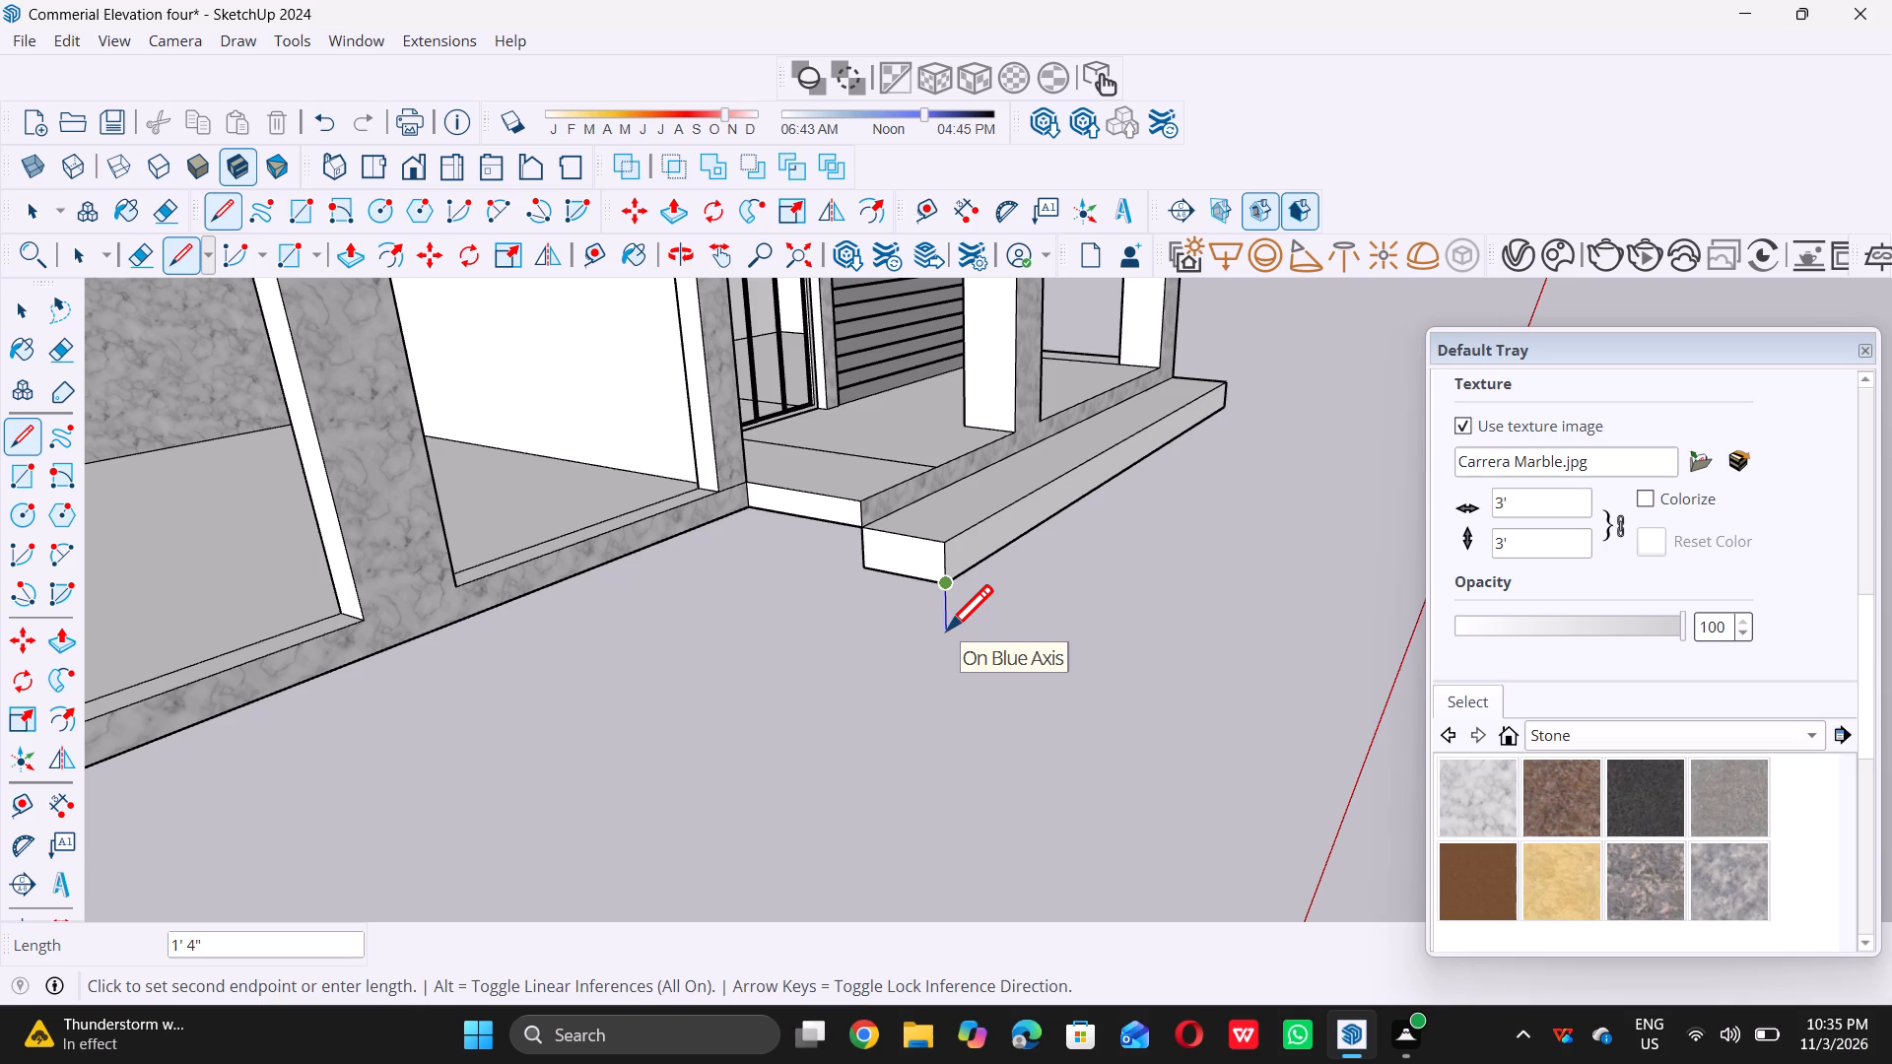
{"action": "left_click", "coordinate": [946, 630]}
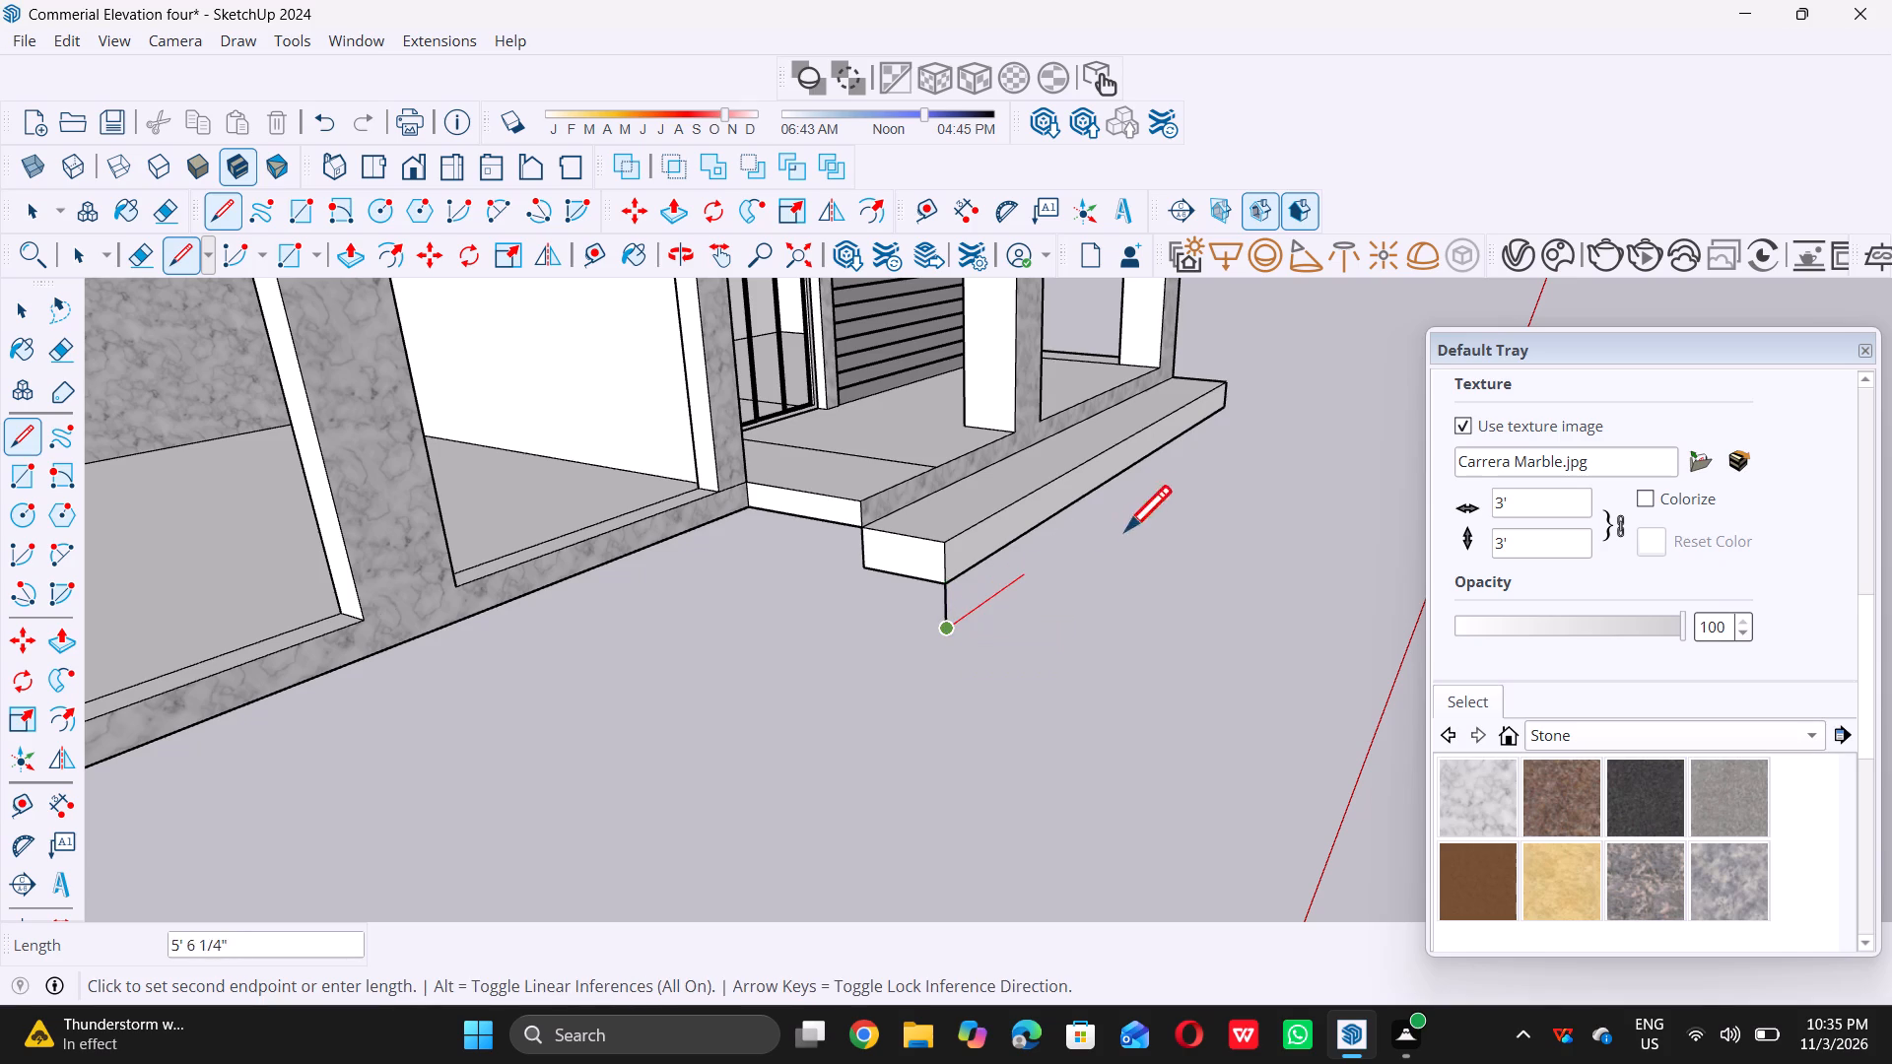
{"action": "middle_click_drag", "start_coordinate": [1219, 443], "coordinate": [819, 516]}
{"action": "scroll", "coordinate": [816, 515], "scroll_direction": "down", "scroll_amount": 8}
{"action": "scroll", "coordinate": [1101, 541], "scroll_direction": "up", "scroll_amount": 8}
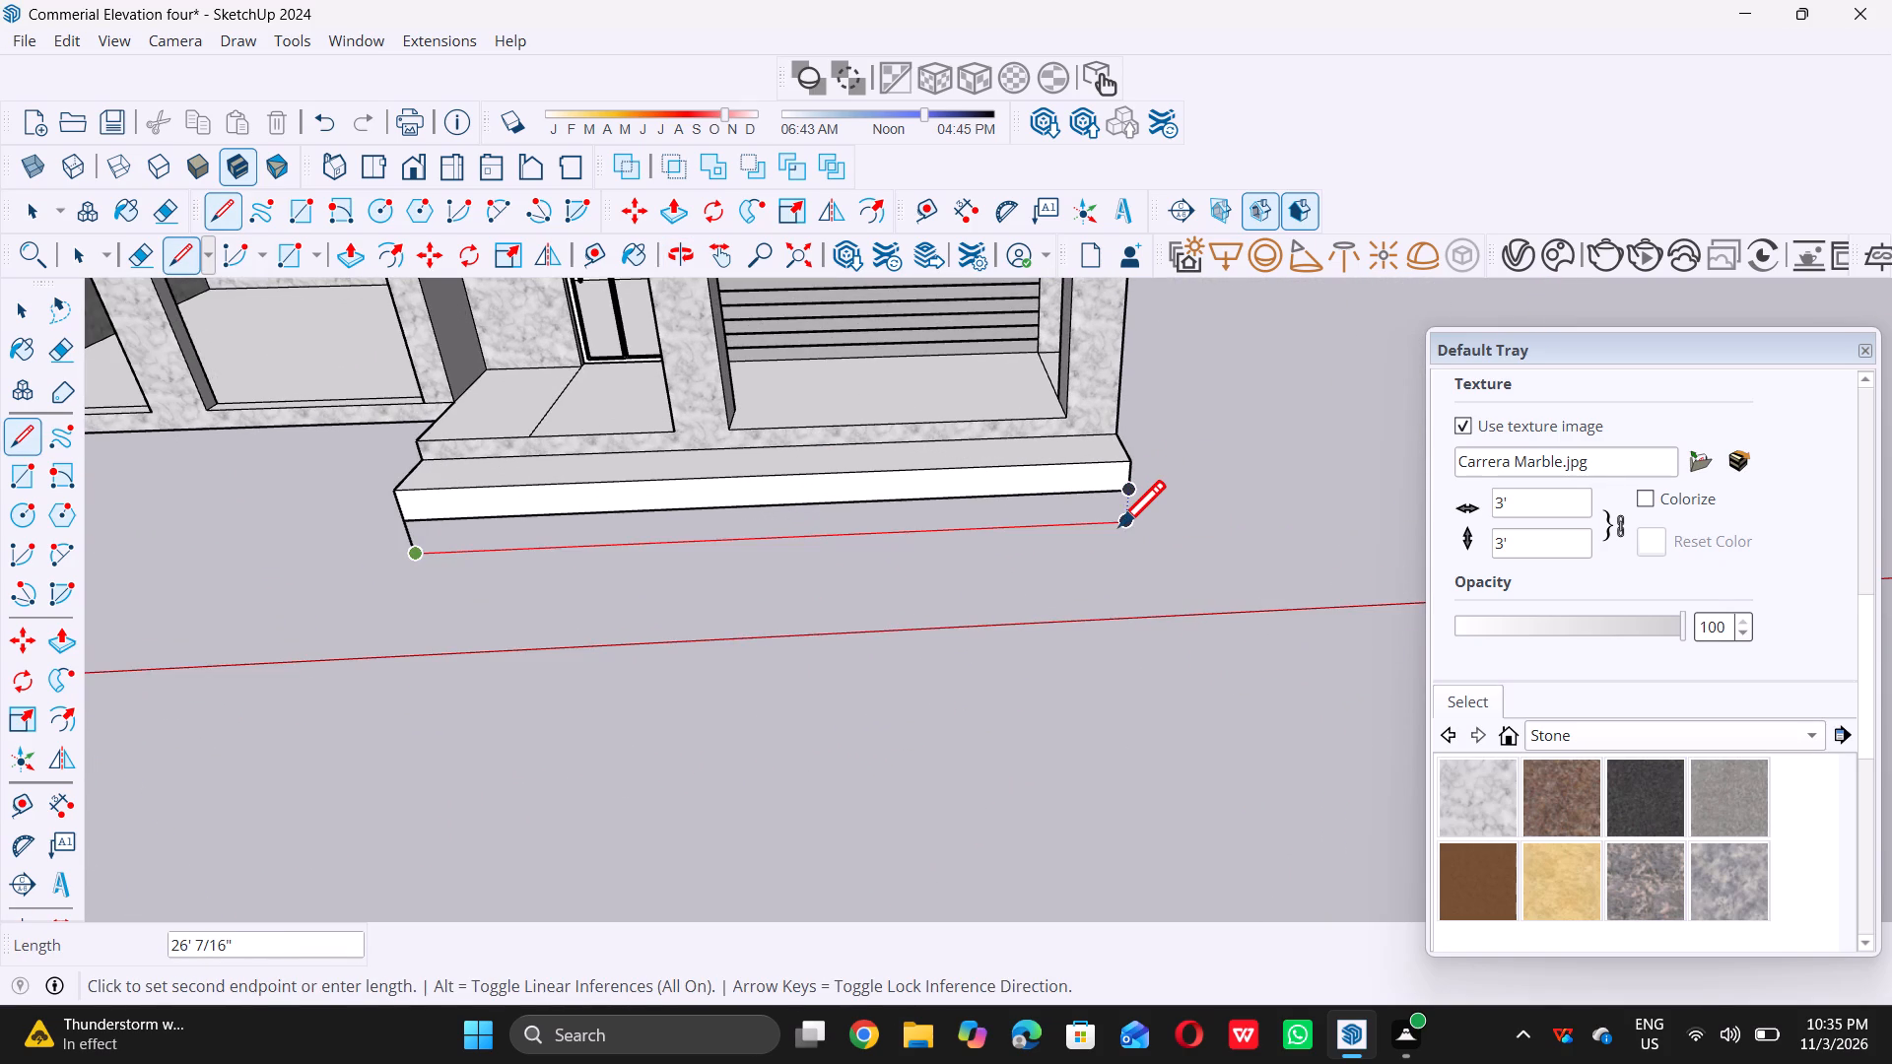
{"action": "triple_click", "coordinate": [1119, 525]}
{"action": "triple_click", "coordinate": [1128, 495]}
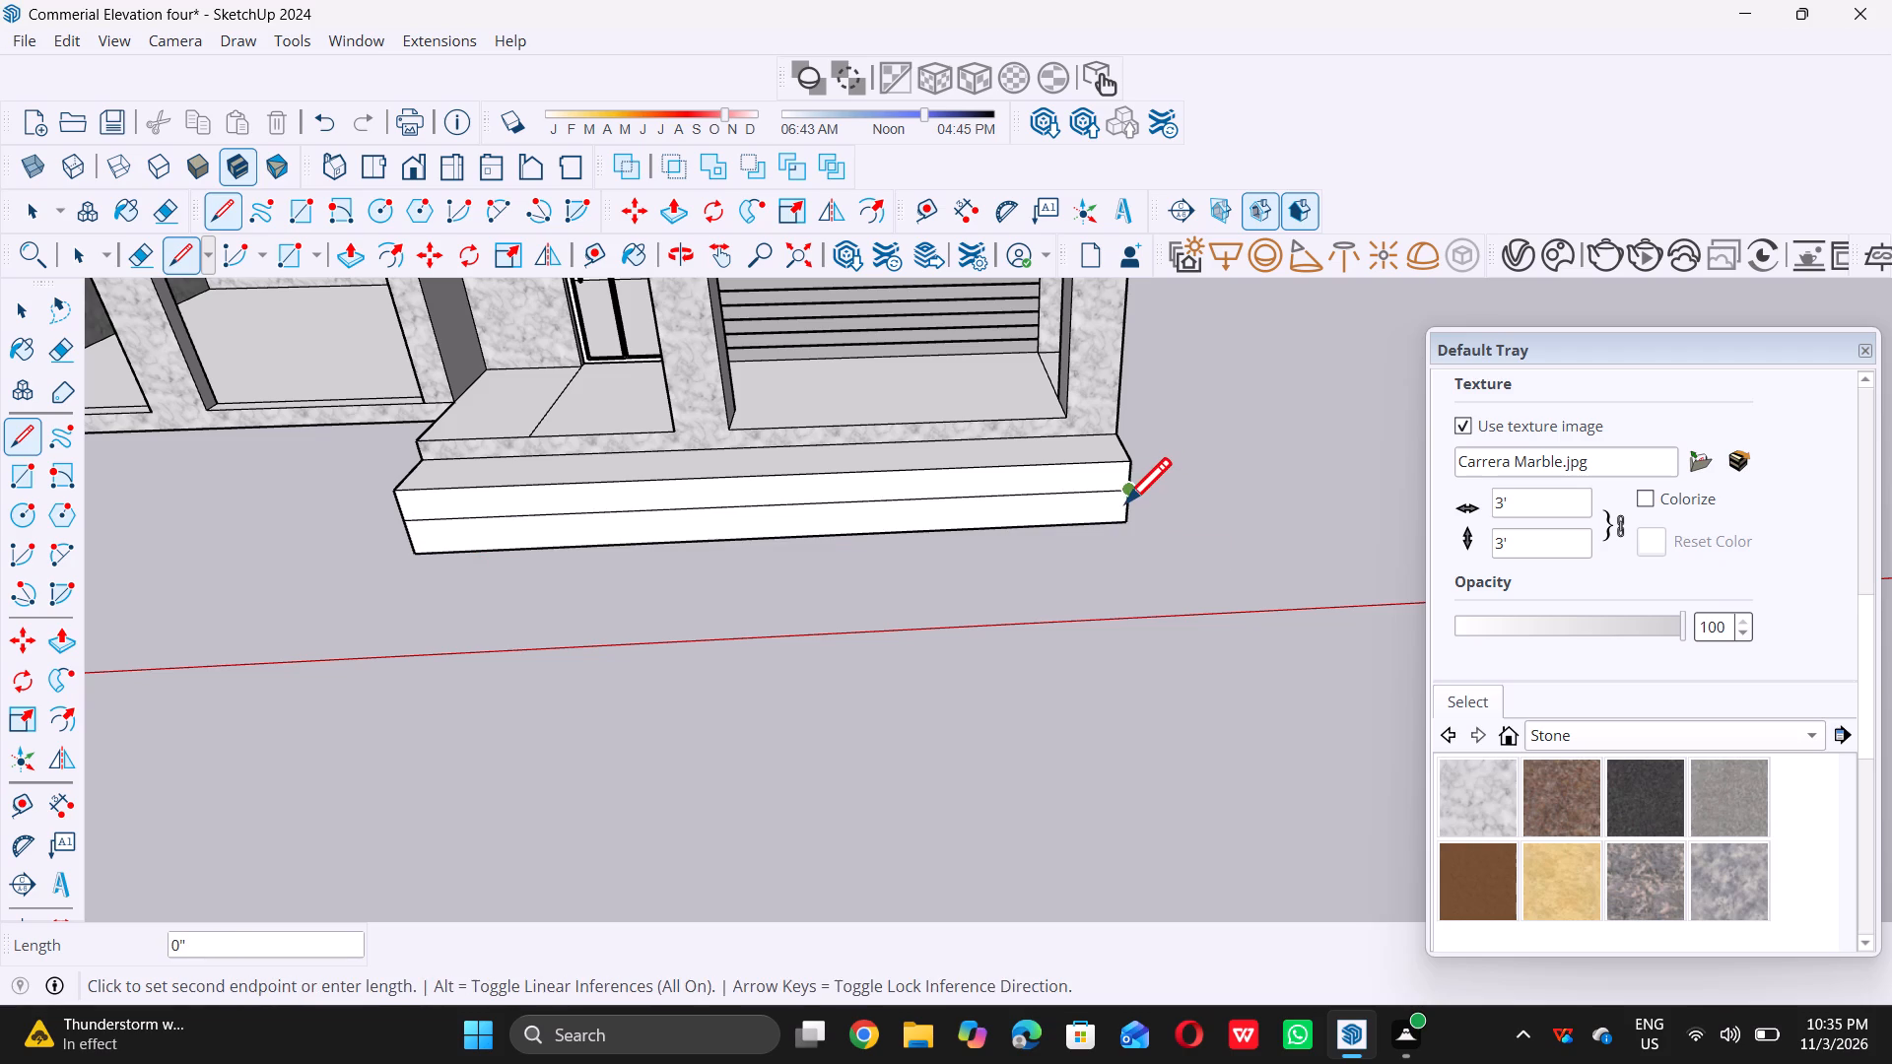
{"action": "key", "text": "space"}
Push/Pull the lower strip outward about 2' 3" to form a second entrance step.
{"action": "scroll", "coordinate": [1116, 510], "scroll_direction": "down", "scroll_amount": 5}
{"action": "scroll", "coordinate": [1073, 608], "scroll_direction": "down", "scroll_amount": 5}
{"action": "middle_click_drag", "start_coordinate": [891, 569], "coordinate": [1342, 524]}
{"action": "scroll", "coordinate": [961, 678], "scroll_direction": "up", "scroll_amount": 5}
{"action": "scroll", "coordinate": [876, 564], "scroll_direction": "up", "scroll_amount": 3}
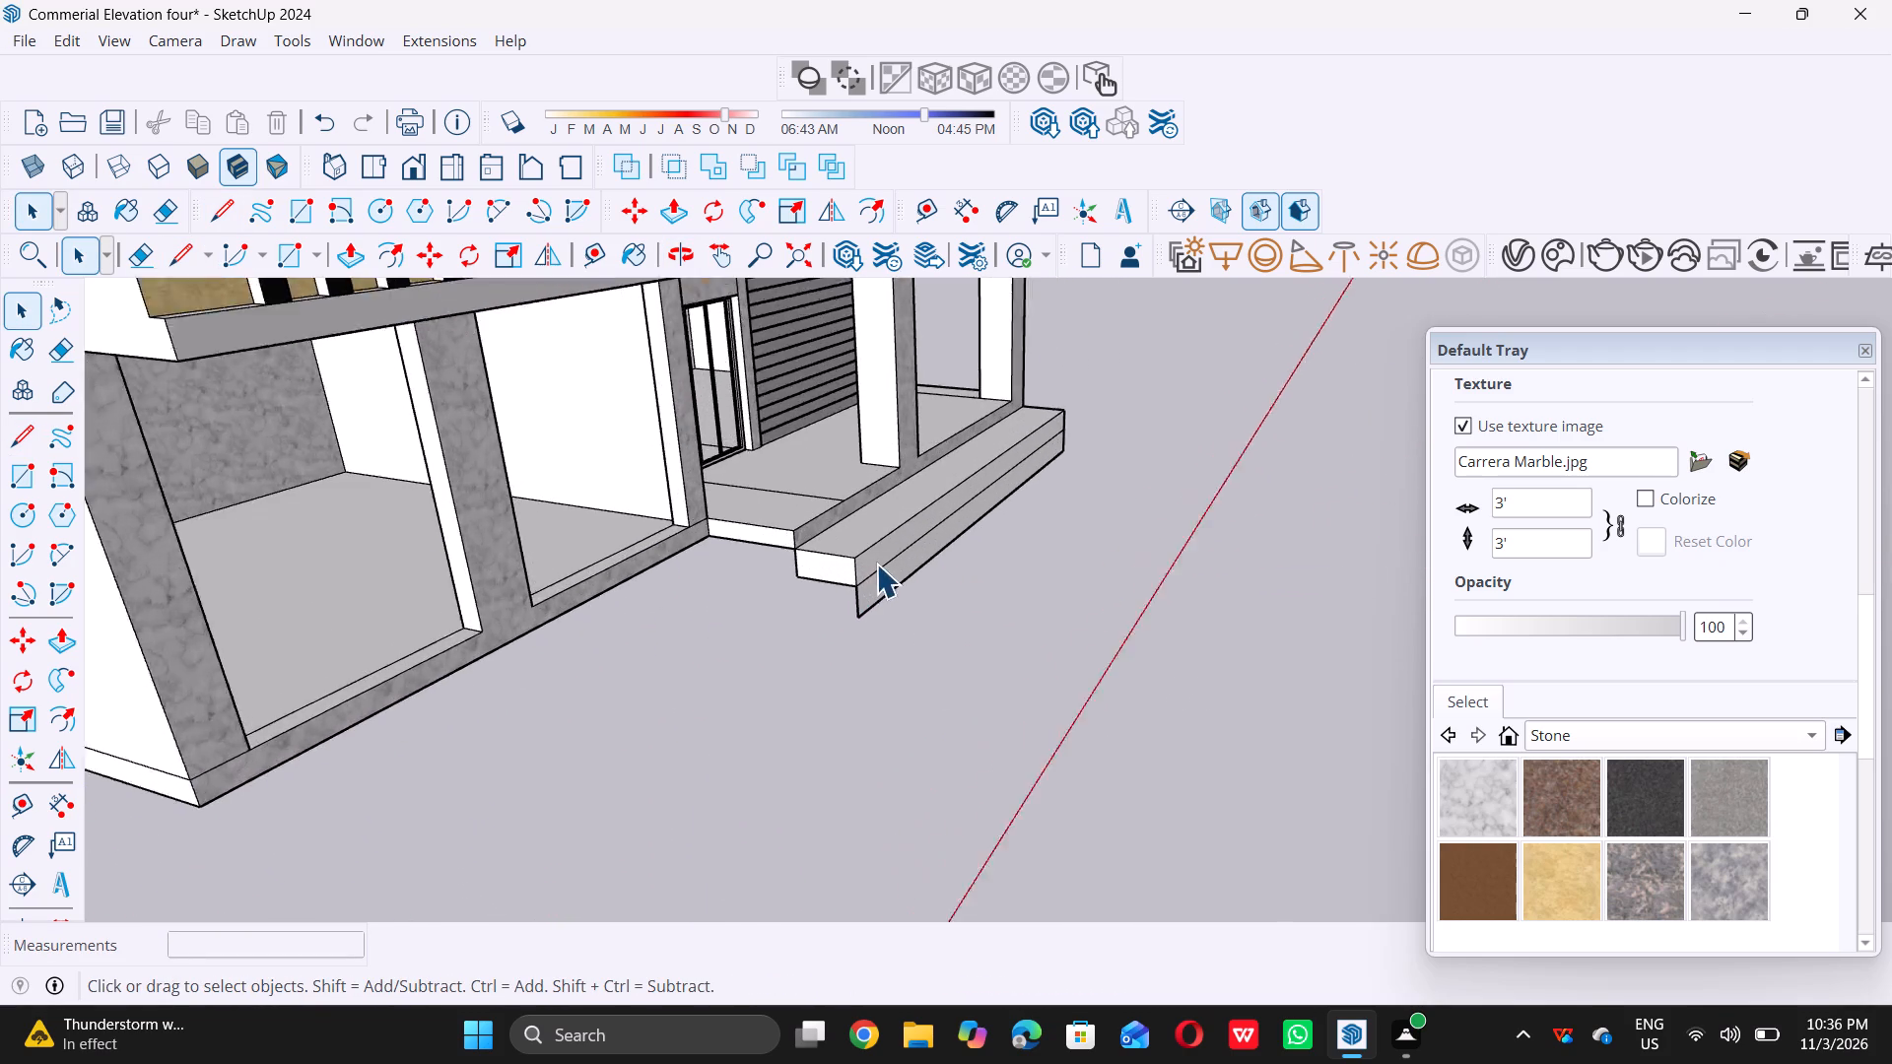
{"action": "scroll", "coordinate": [876, 564], "scroll_direction": "up", "scroll_amount": 7}
{"action": "double_click", "coordinate": [881, 604]}
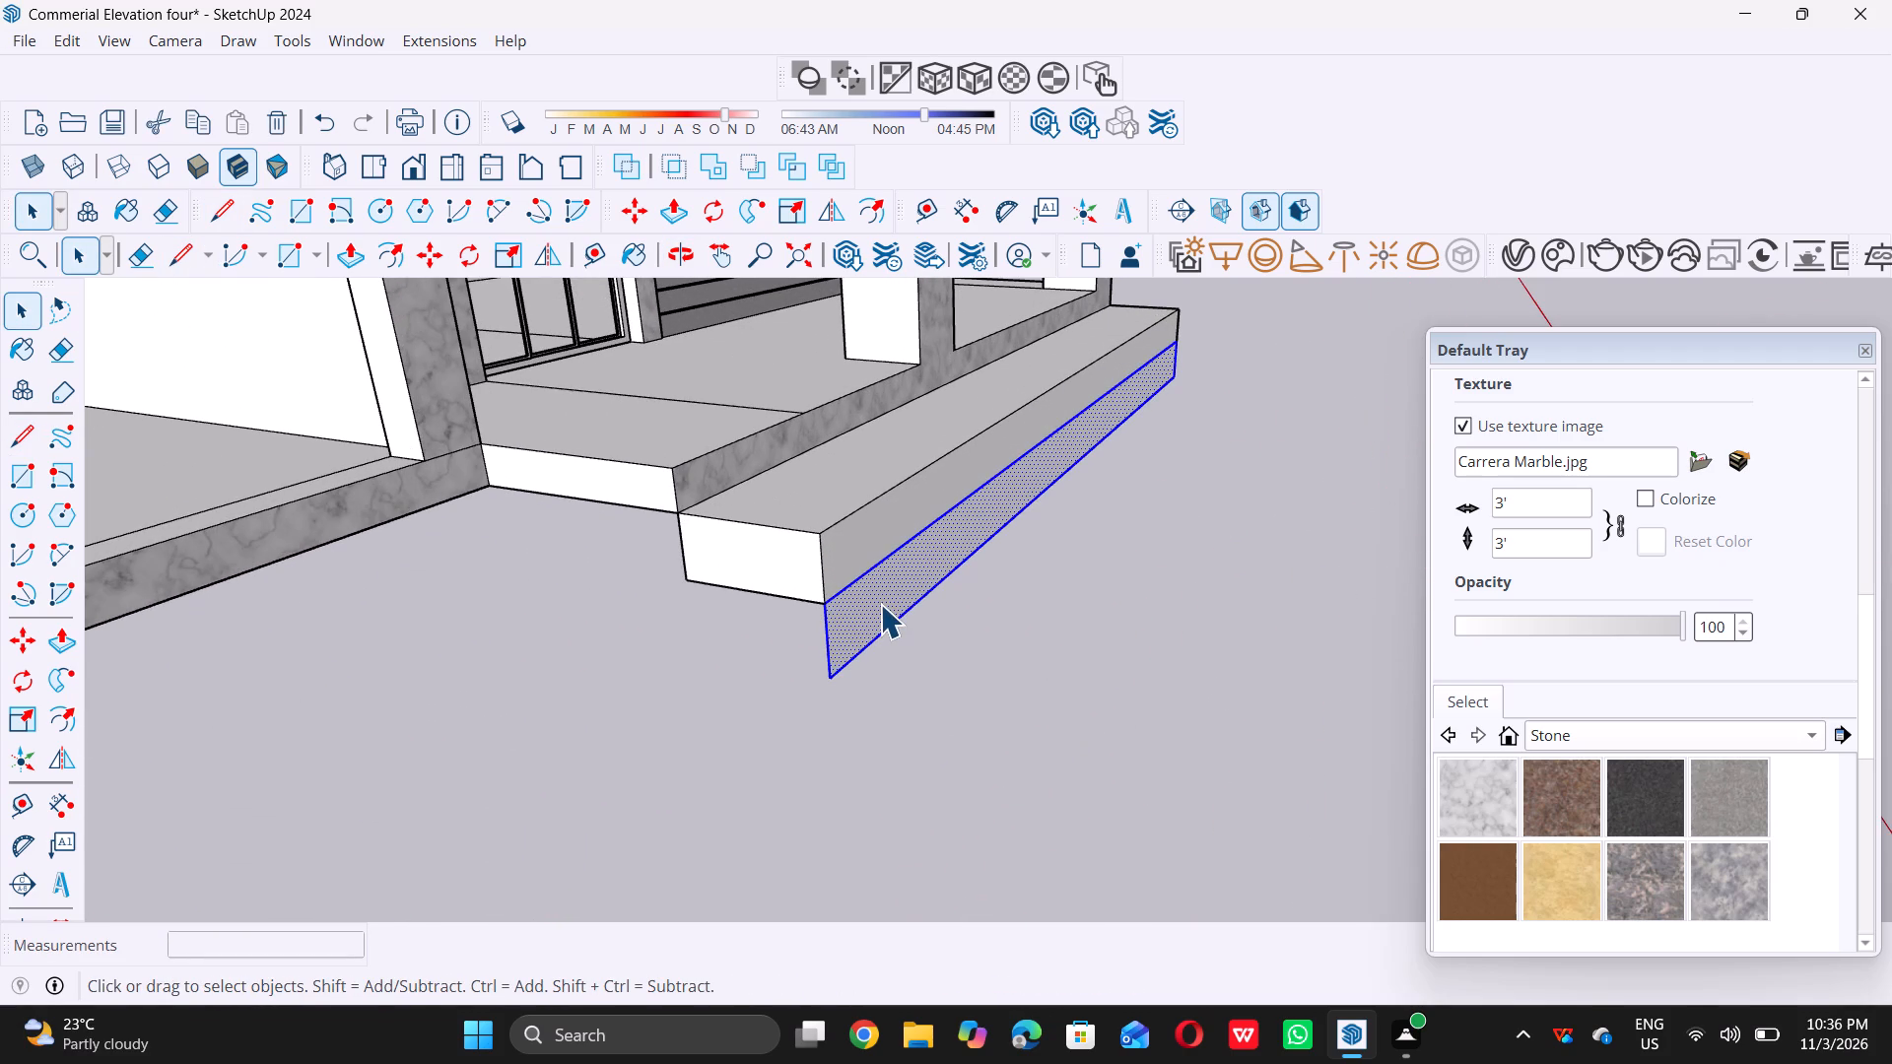
{"action": "key", "text": "p"}
{"action": "left_click", "coordinate": [887, 599]}
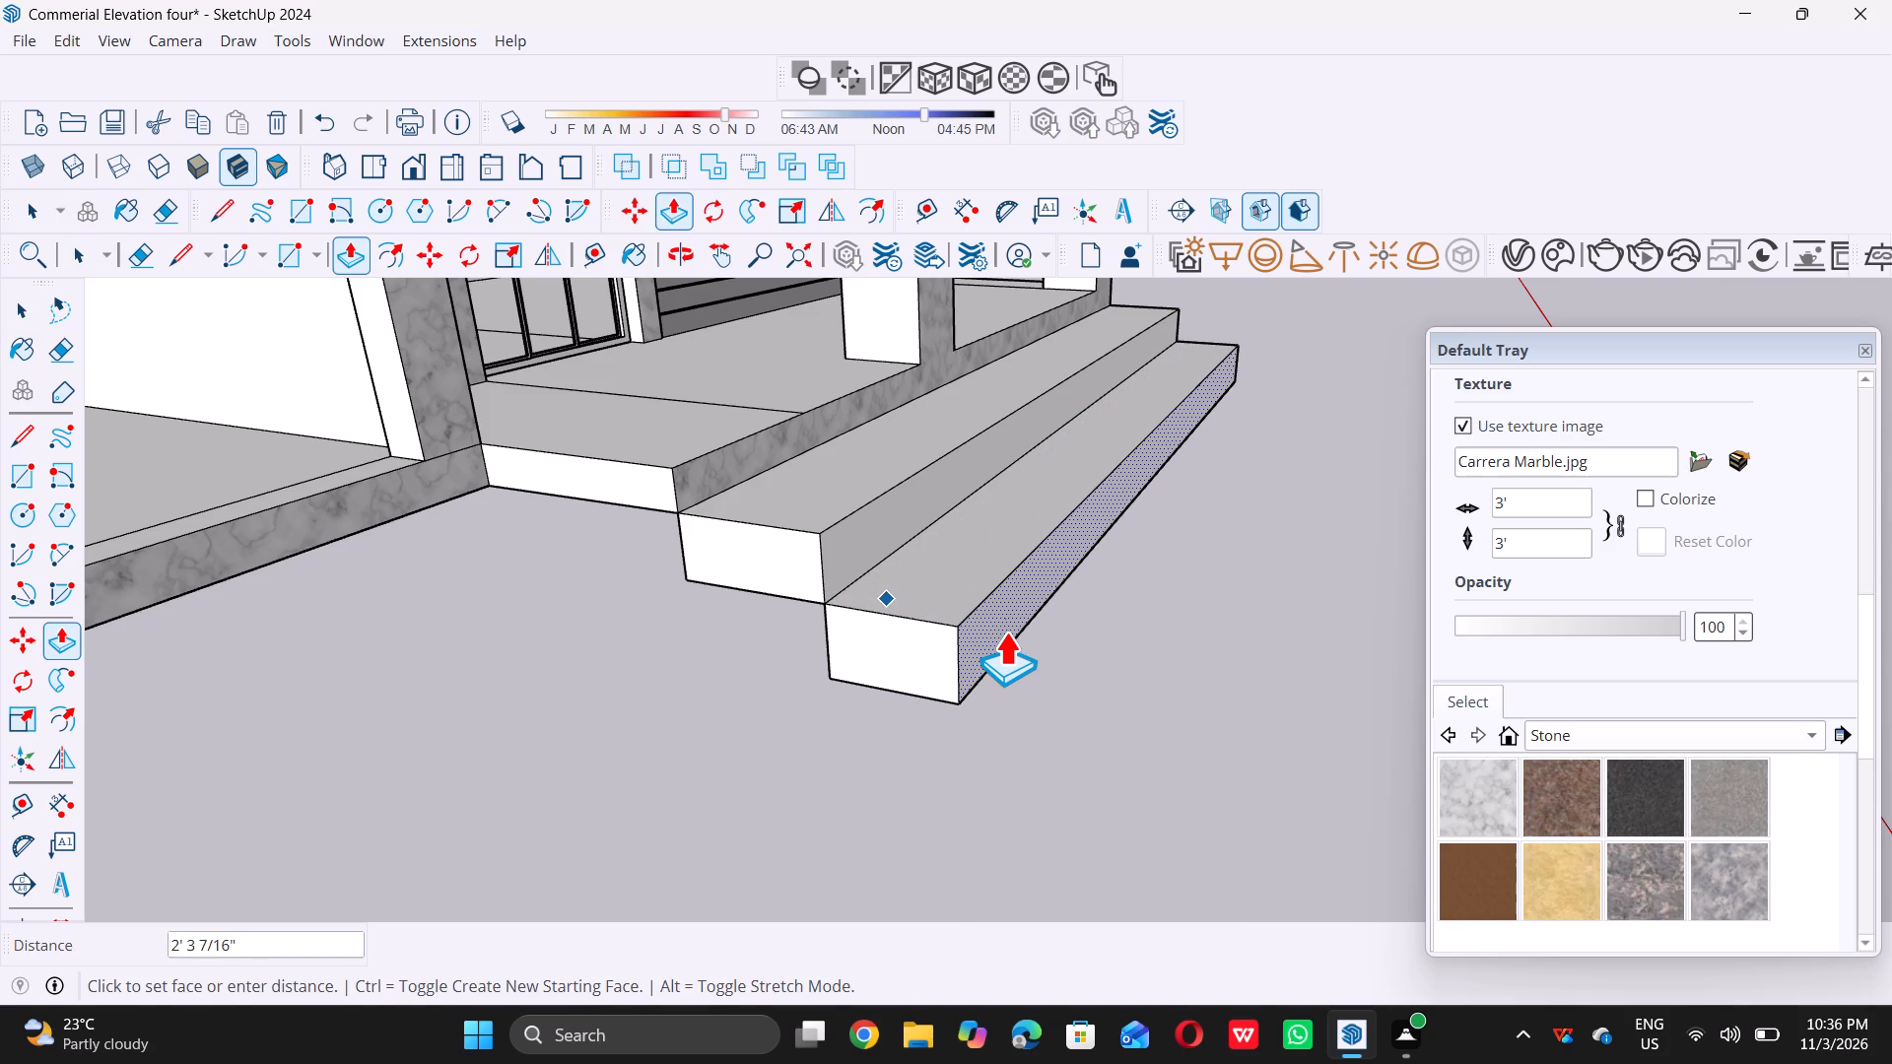
{"action": "left_click", "coordinate": [1005, 632]}
{"action": "key", "text": "space"}
{"action": "double_click", "coordinate": [1066, 758]}
Examine the new entrance steps and the whole building from the front and the side.
{"action": "scroll", "coordinate": [747, 656], "scroll_direction": "down", "scroll_amount": 2}
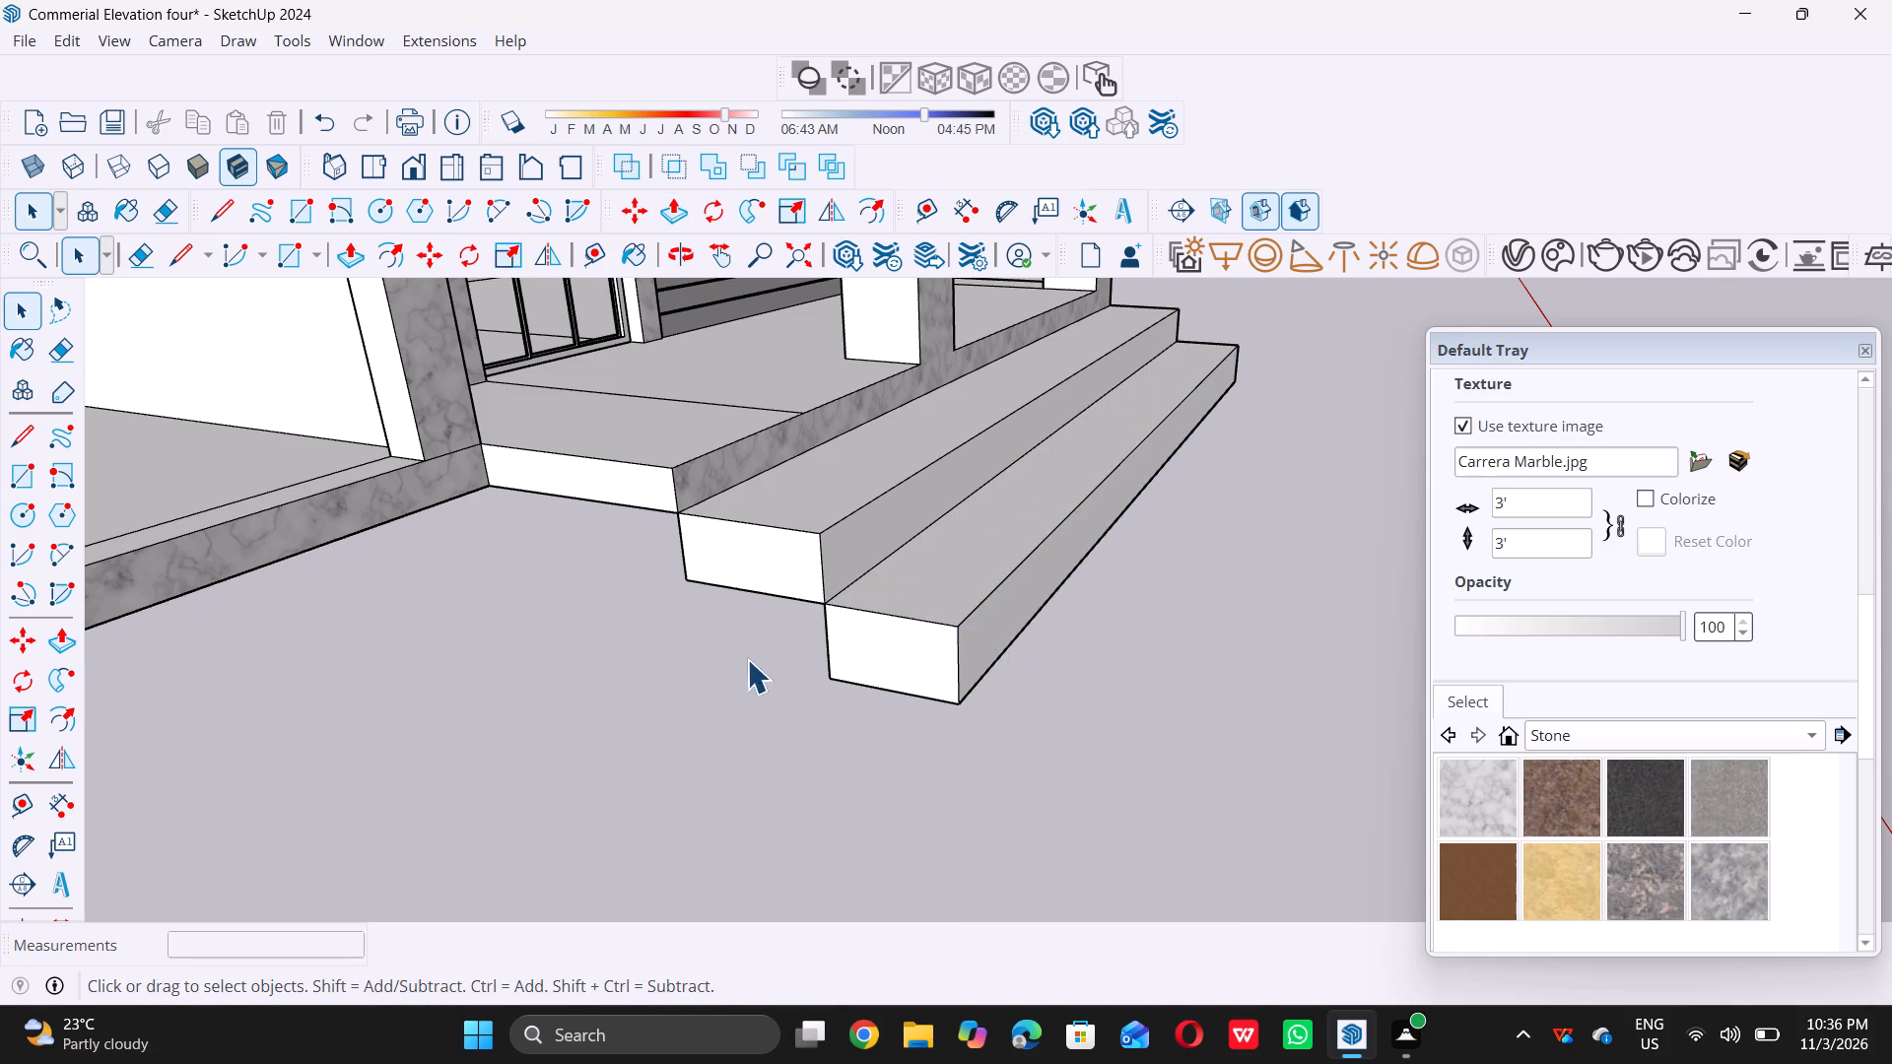
{"action": "scroll", "coordinate": [747, 659], "scroll_direction": "down", "scroll_amount": 12}
{"action": "middle_click_drag", "start_coordinate": [657, 636], "coordinate": [690, 639]}
{"action": "scroll", "coordinate": [662, 638], "scroll_direction": "down", "scroll_amount": 1}
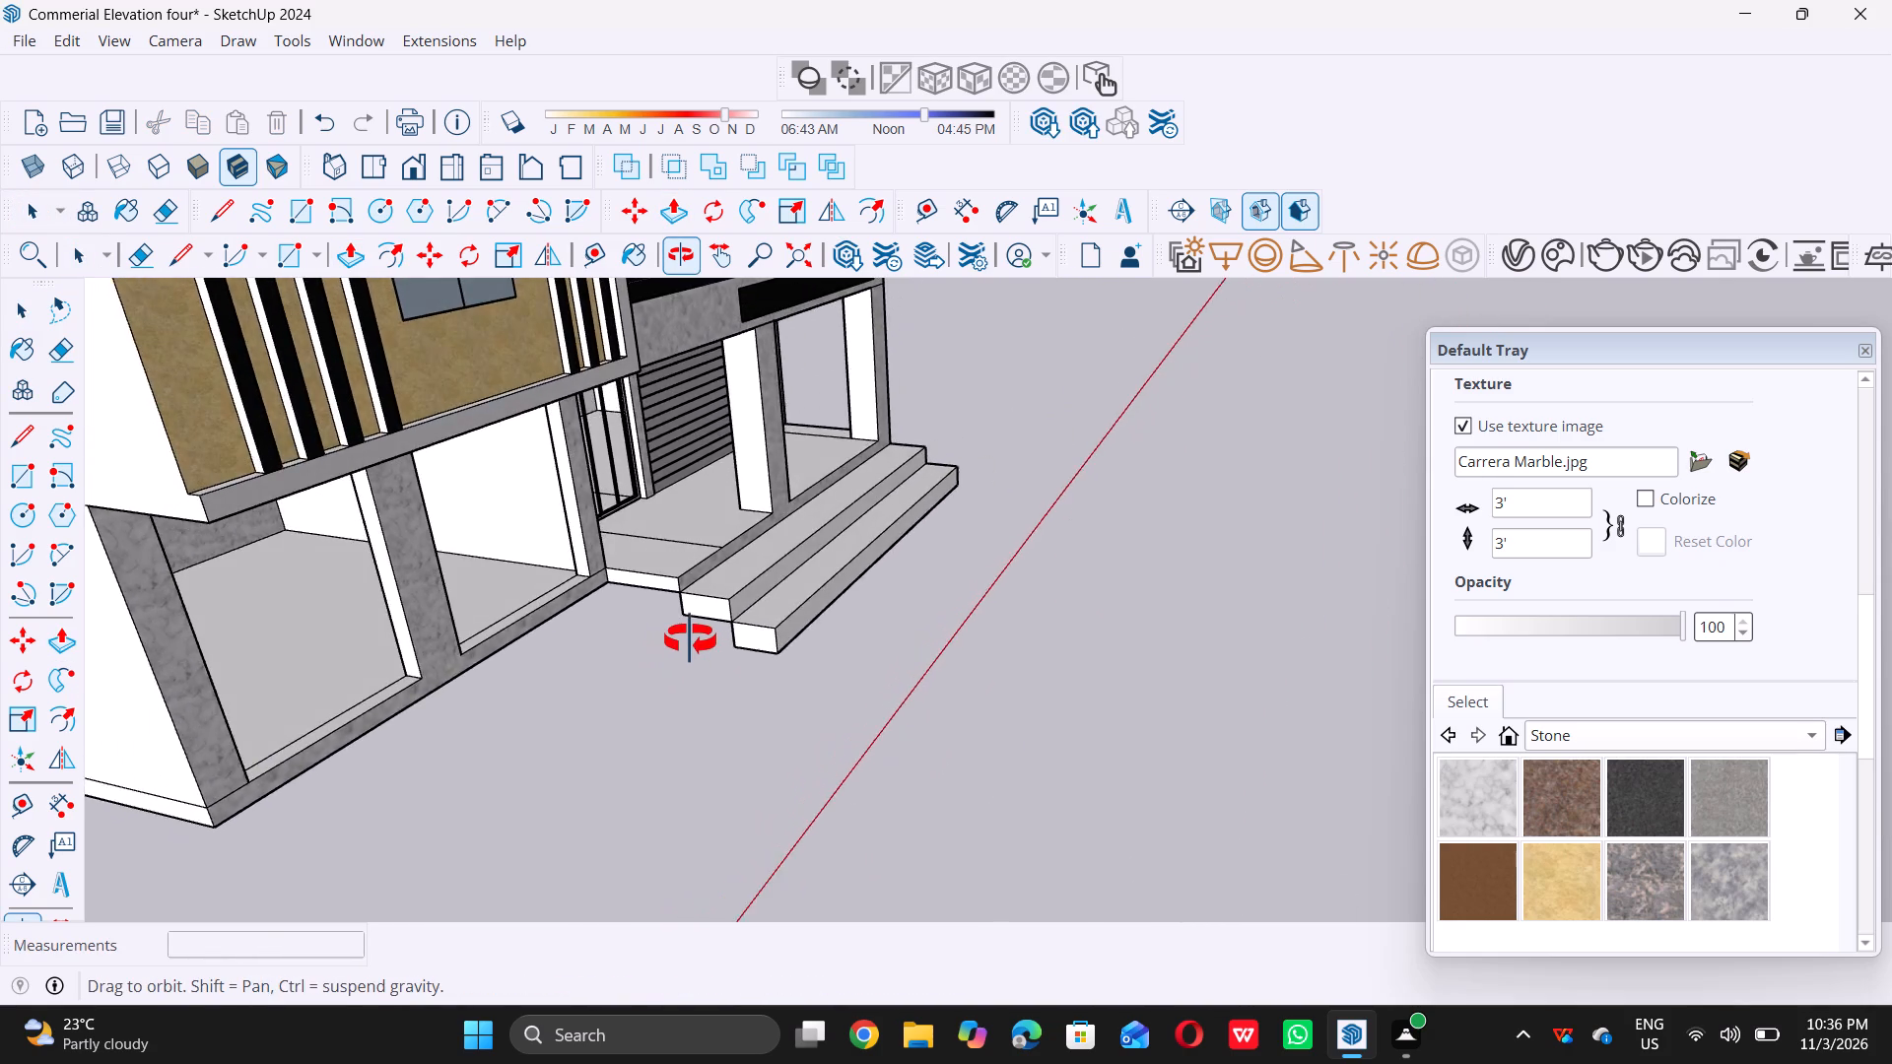
{"action": "middle_click_drag", "start_coordinate": [690, 639], "coordinate": [380, 574]}
{"action": "scroll", "coordinate": [370, 567], "scroll_direction": "down", "scroll_amount": 9}
{"action": "middle_click_drag", "start_coordinate": [754, 543], "coordinate": [538, 681]}
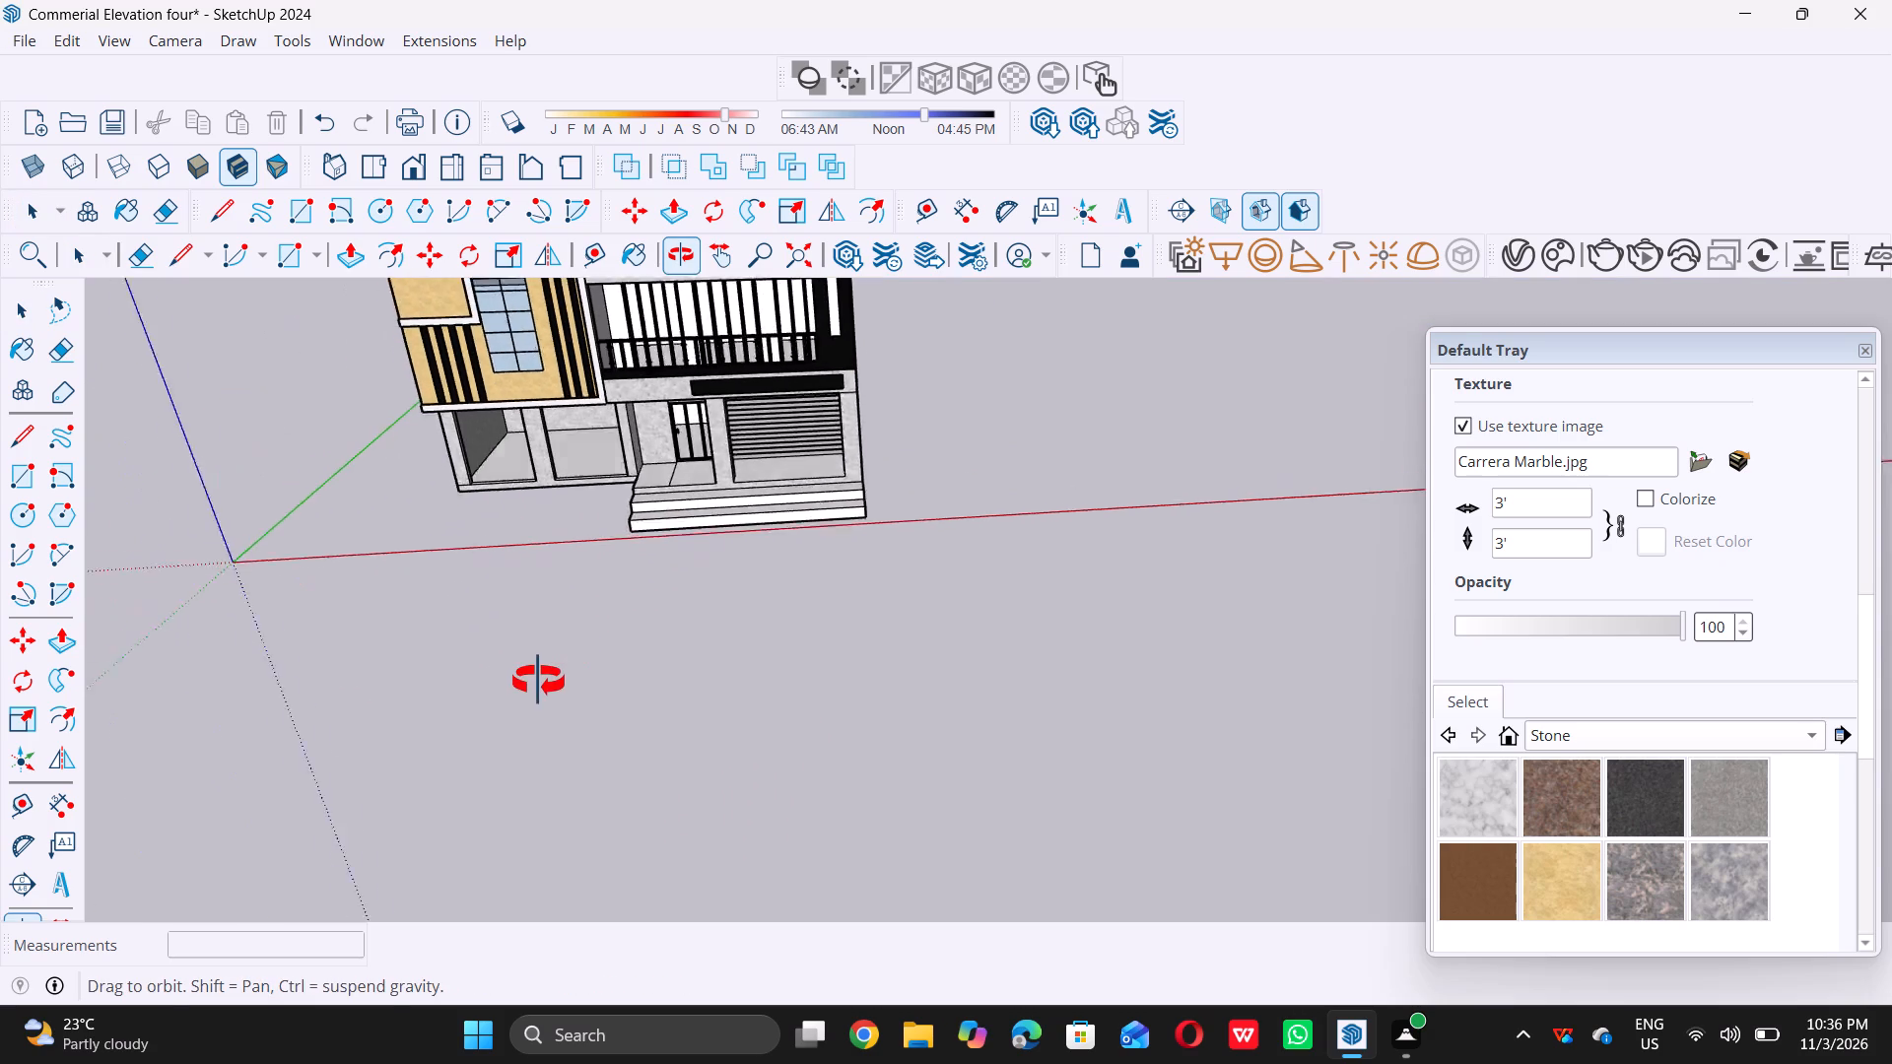
{"action": "middle_click_drag", "start_coordinate": [538, 681], "coordinate": [538, 682]}
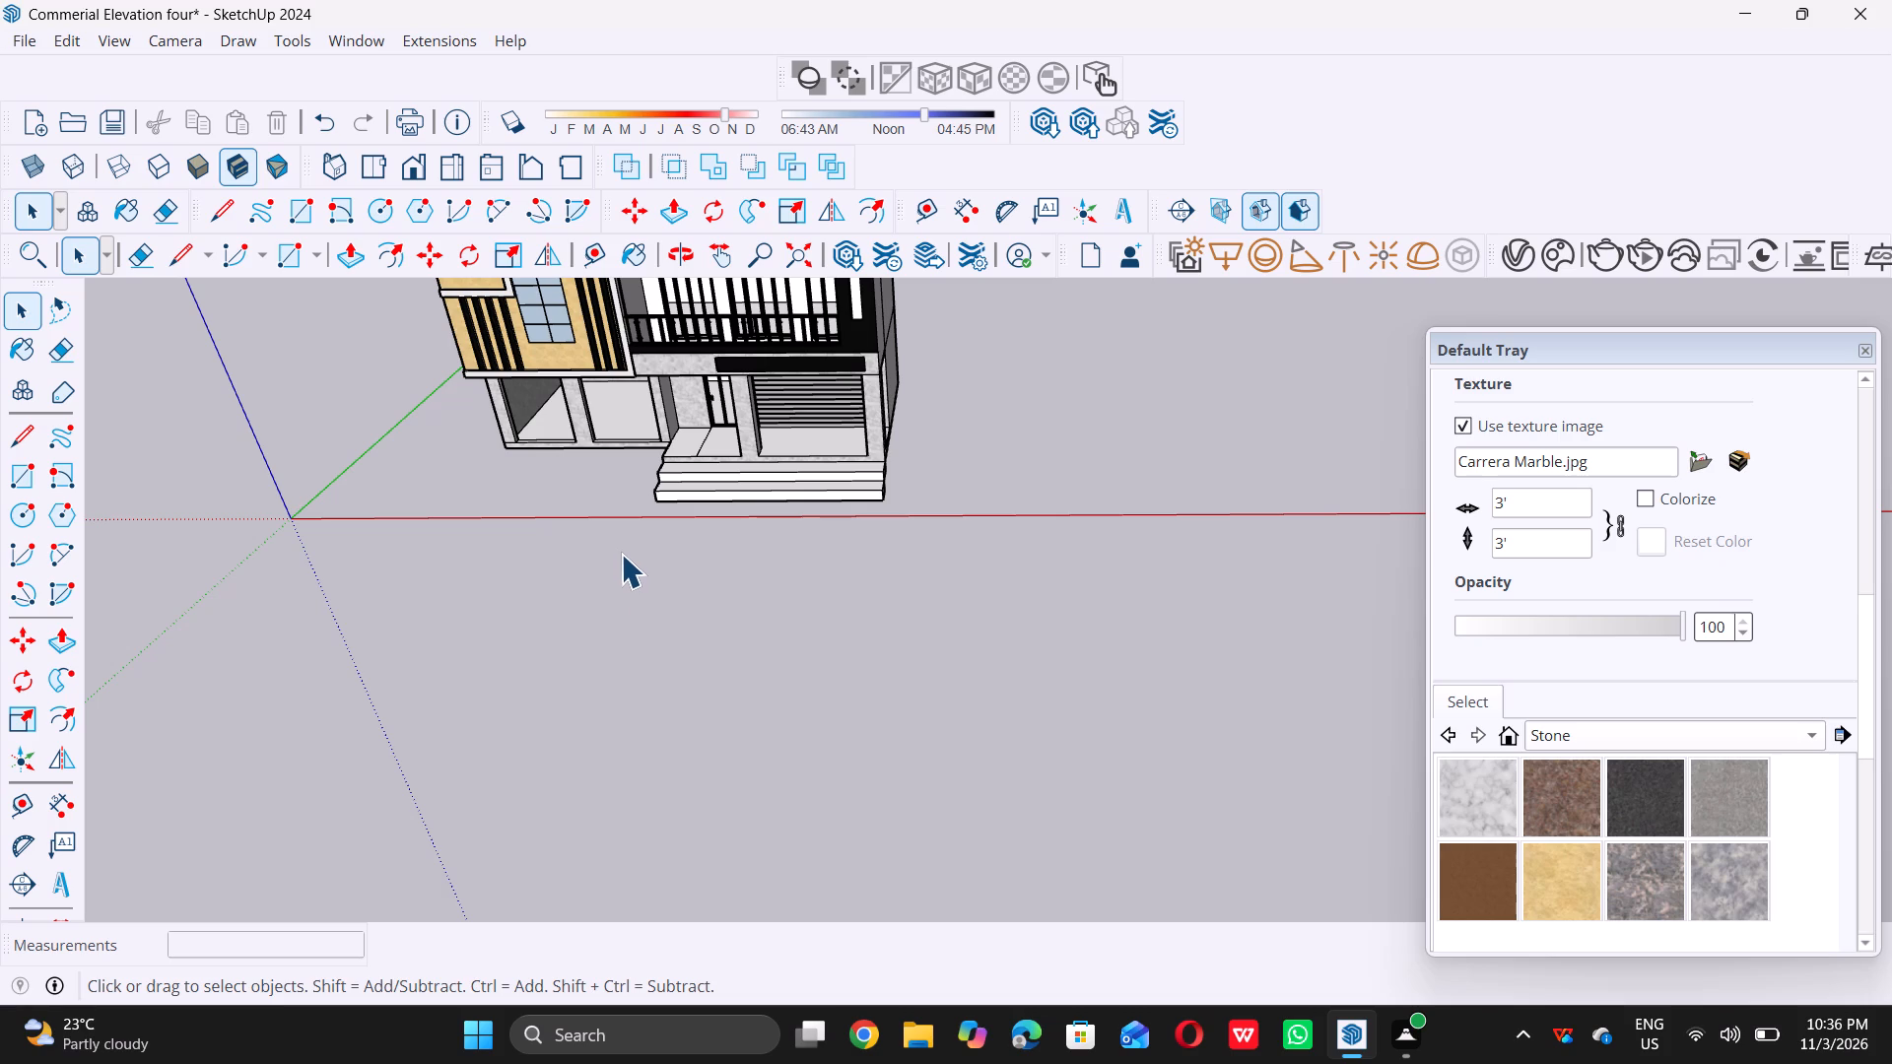
{"action": "scroll", "coordinate": [702, 712], "scroll_direction": "down", "scroll_amount": 6}
{"action": "middle_click_drag", "start_coordinate": [524, 612], "coordinate": [574, 603]}
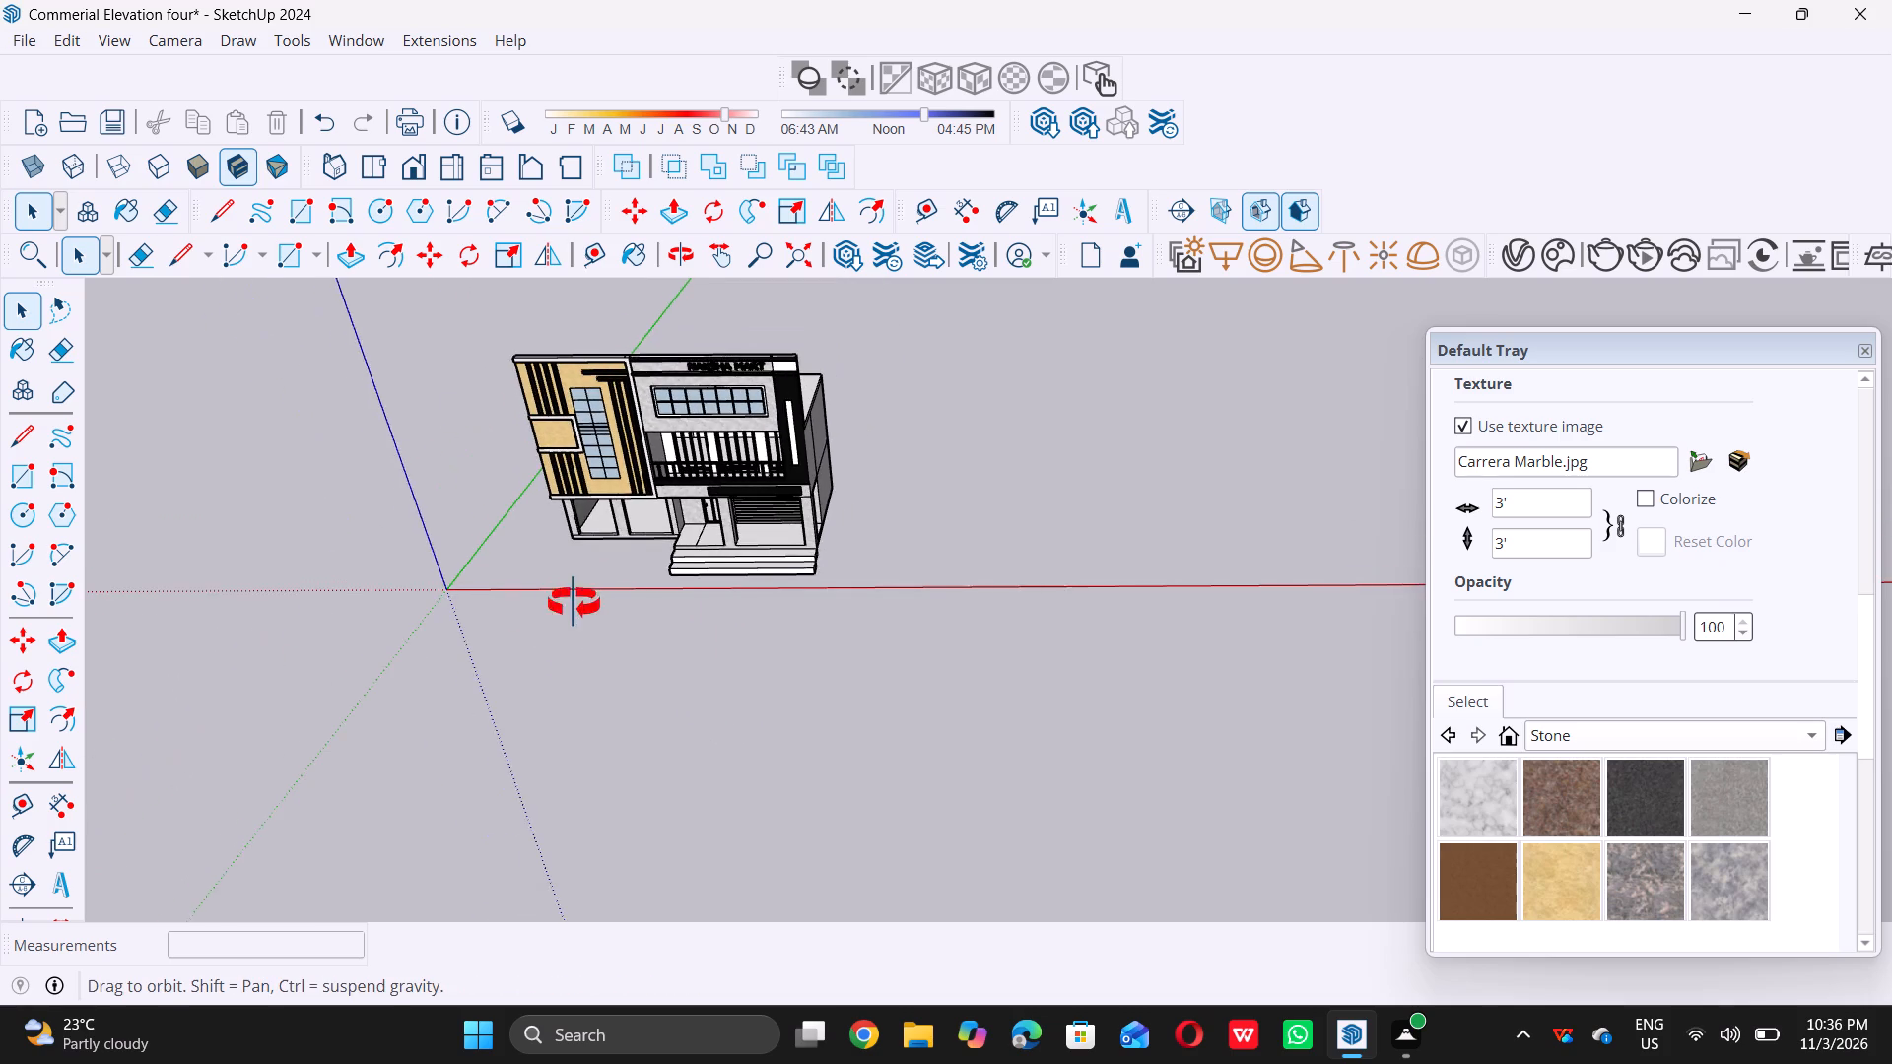
{"action": "middle_click_drag", "start_coordinate": [574, 603], "coordinate": [903, 535]}
{"action": "scroll", "coordinate": [894, 537], "scroll_direction": "down", "scroll_amount": 1}
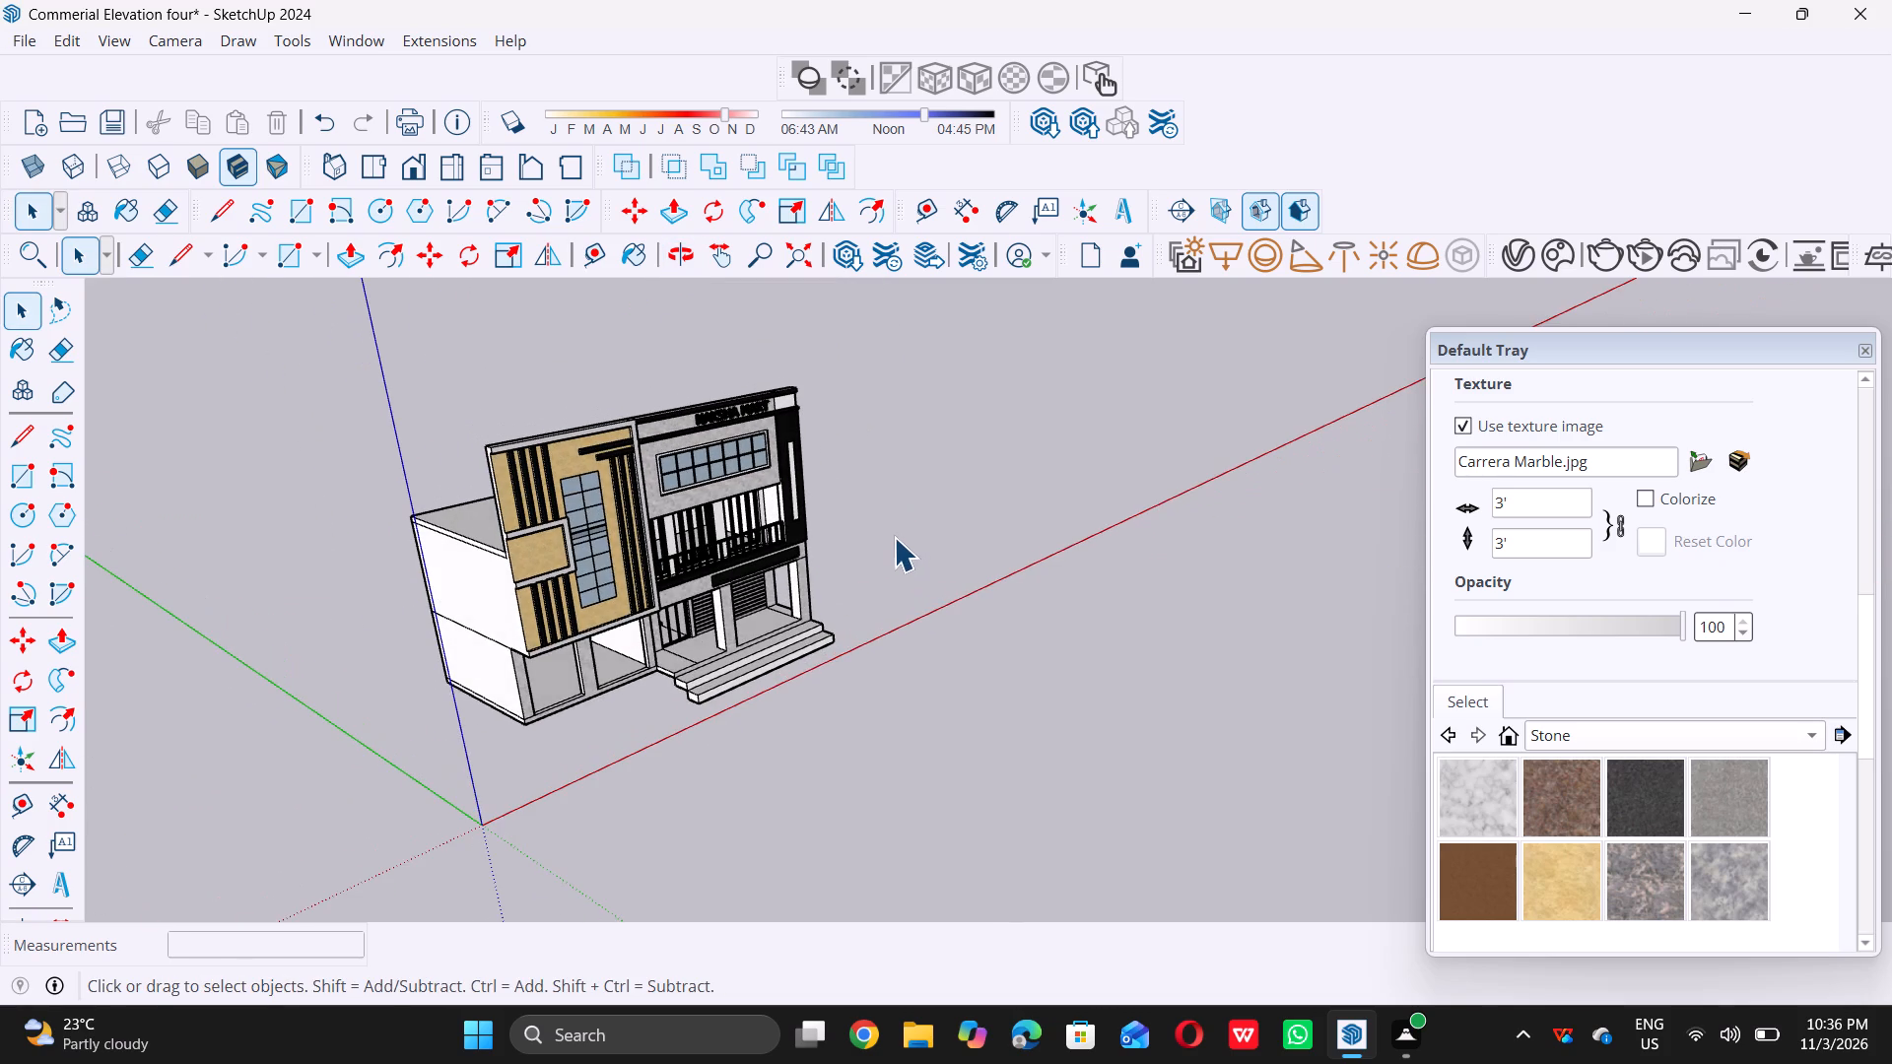
{"action": "scroll", "coordinate": [894, 537], "scroll_direction": "down", "scroll_amount": 4}
{"action": "scroll", "coordinate": [750, 680], "scroll_direction": "up", "scroll_amount": 12}
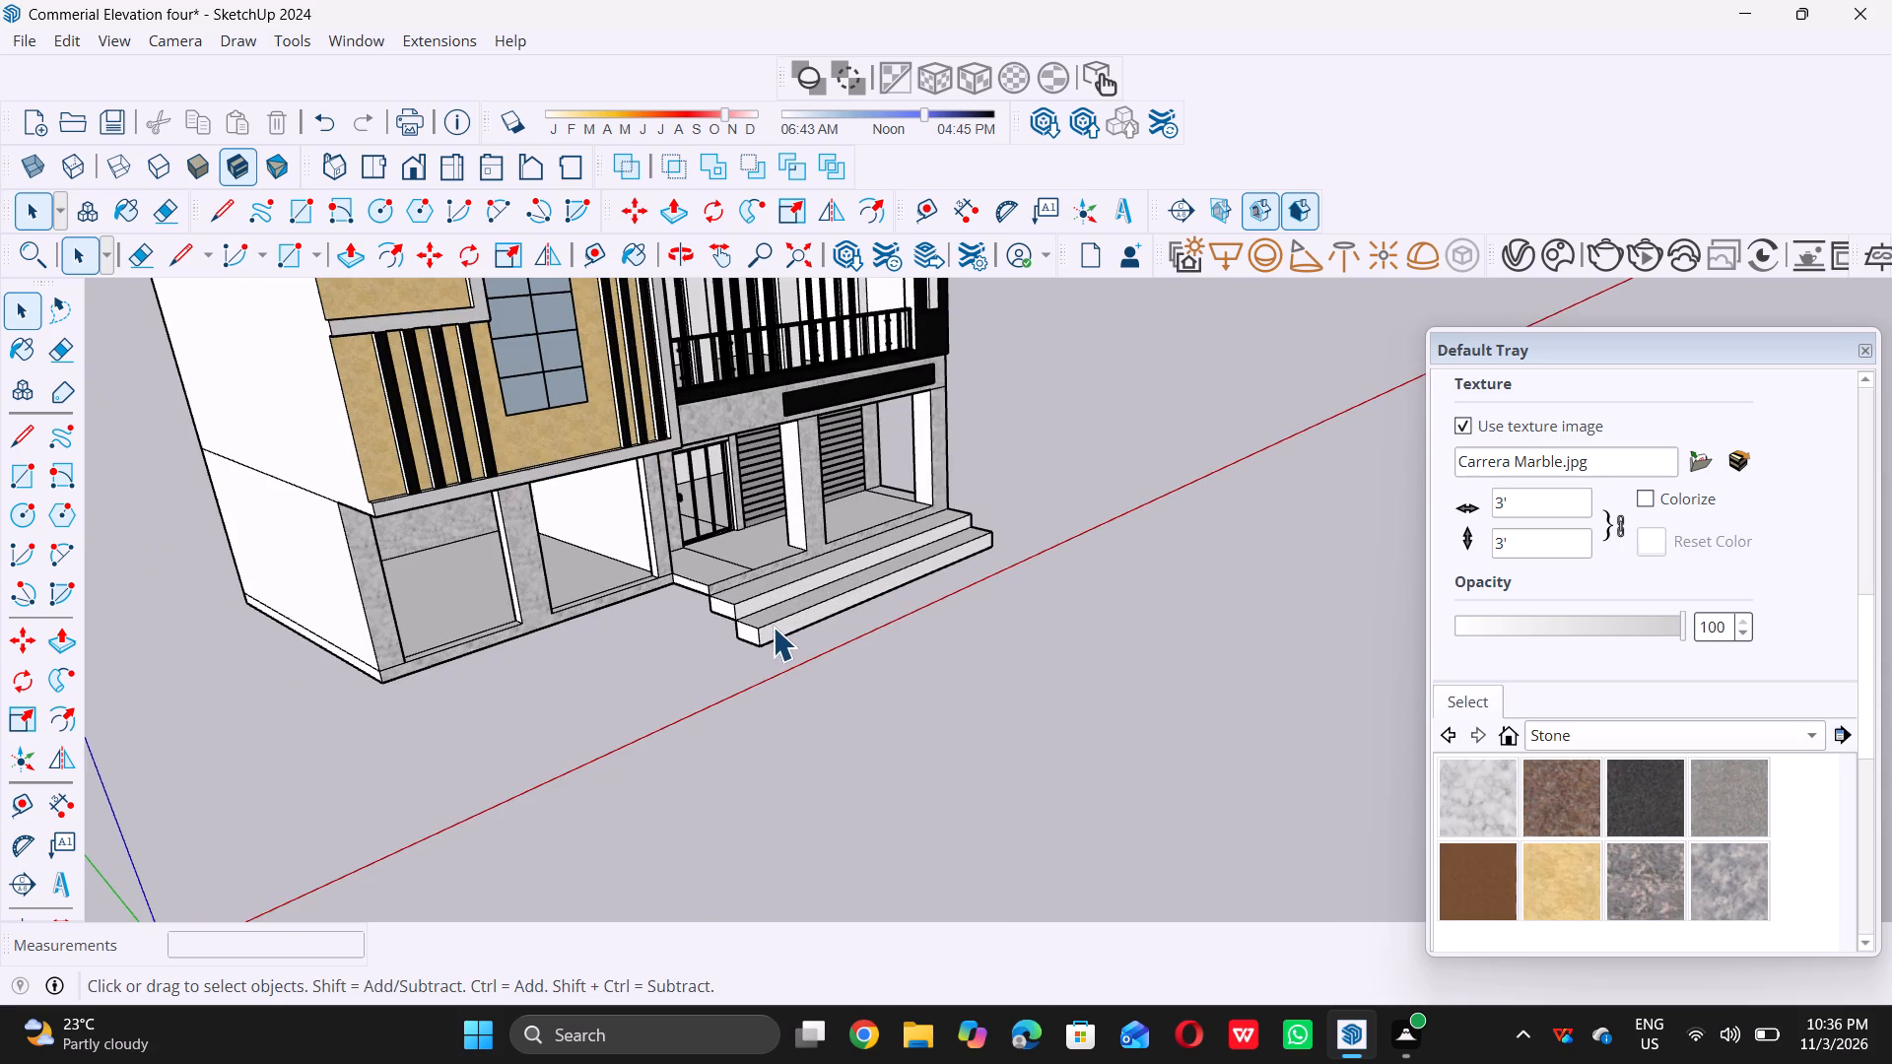
{"action": "middle_click_drag", "start_coordinate": [734, 651], "coordinate": [747, 639]}
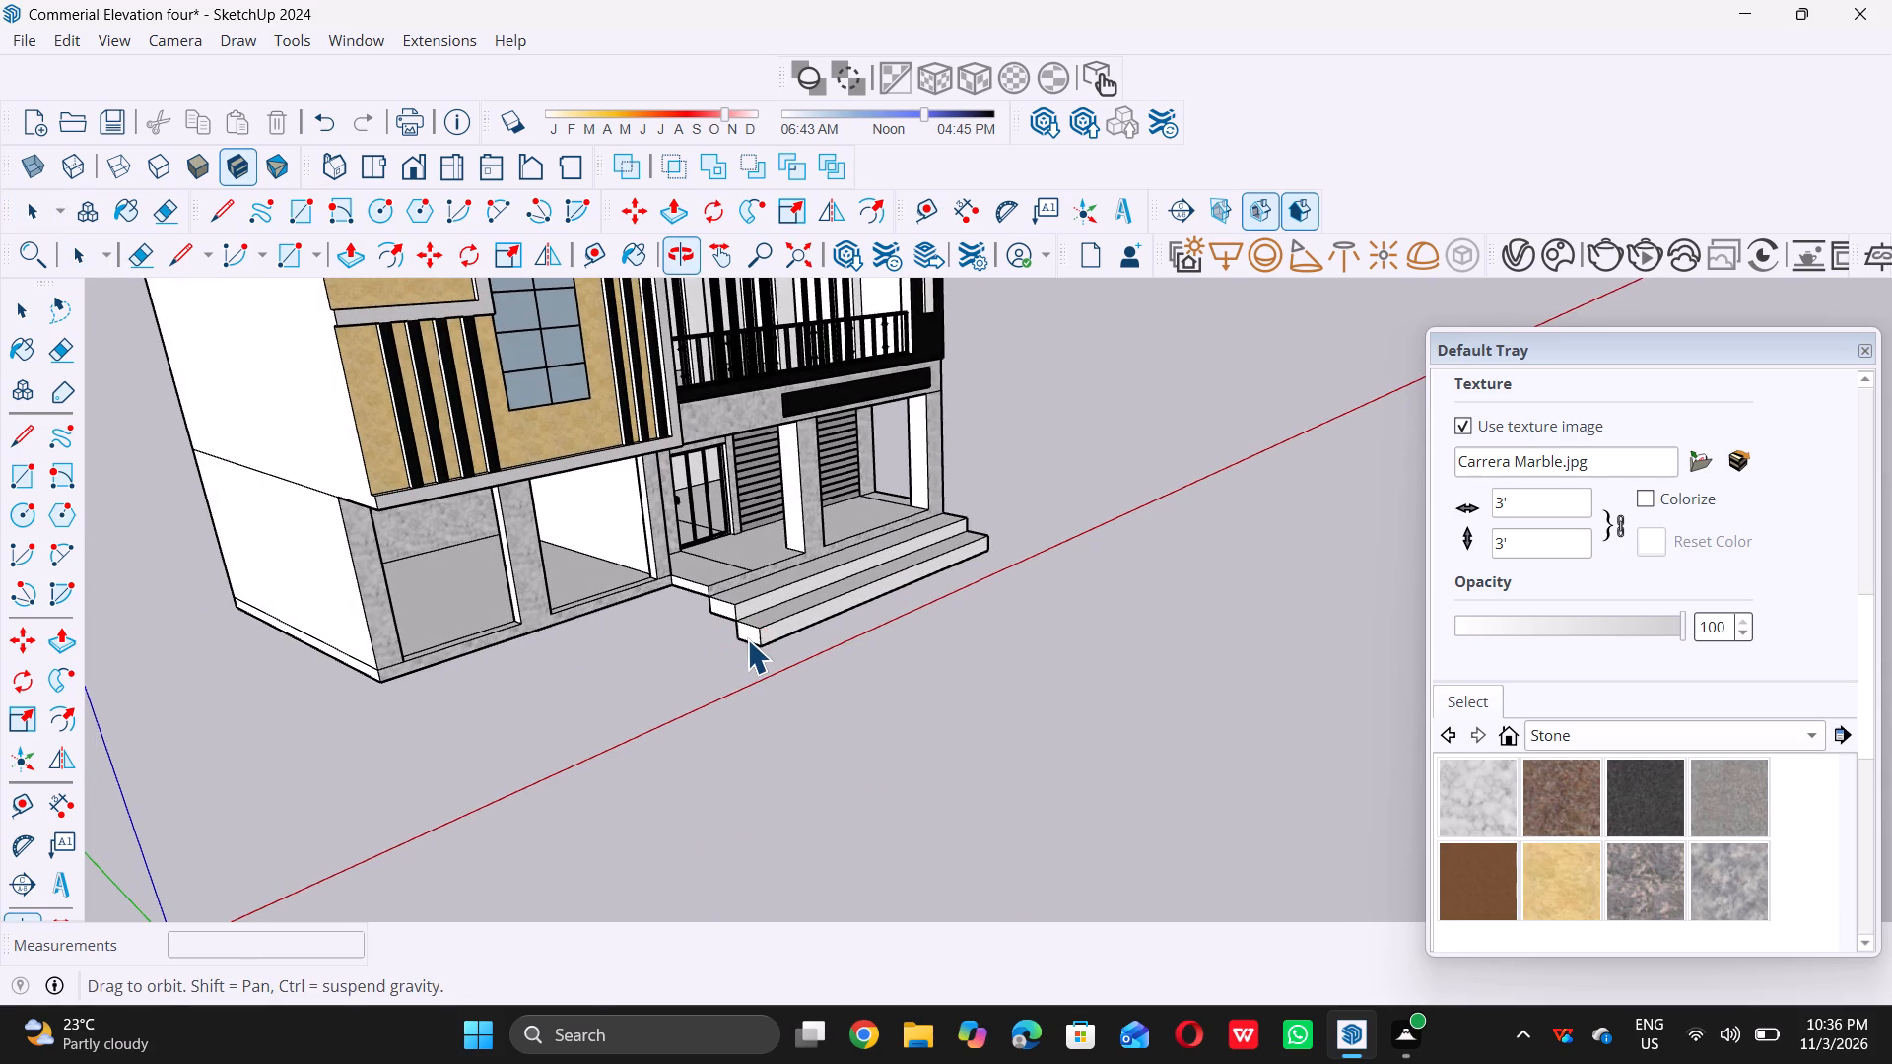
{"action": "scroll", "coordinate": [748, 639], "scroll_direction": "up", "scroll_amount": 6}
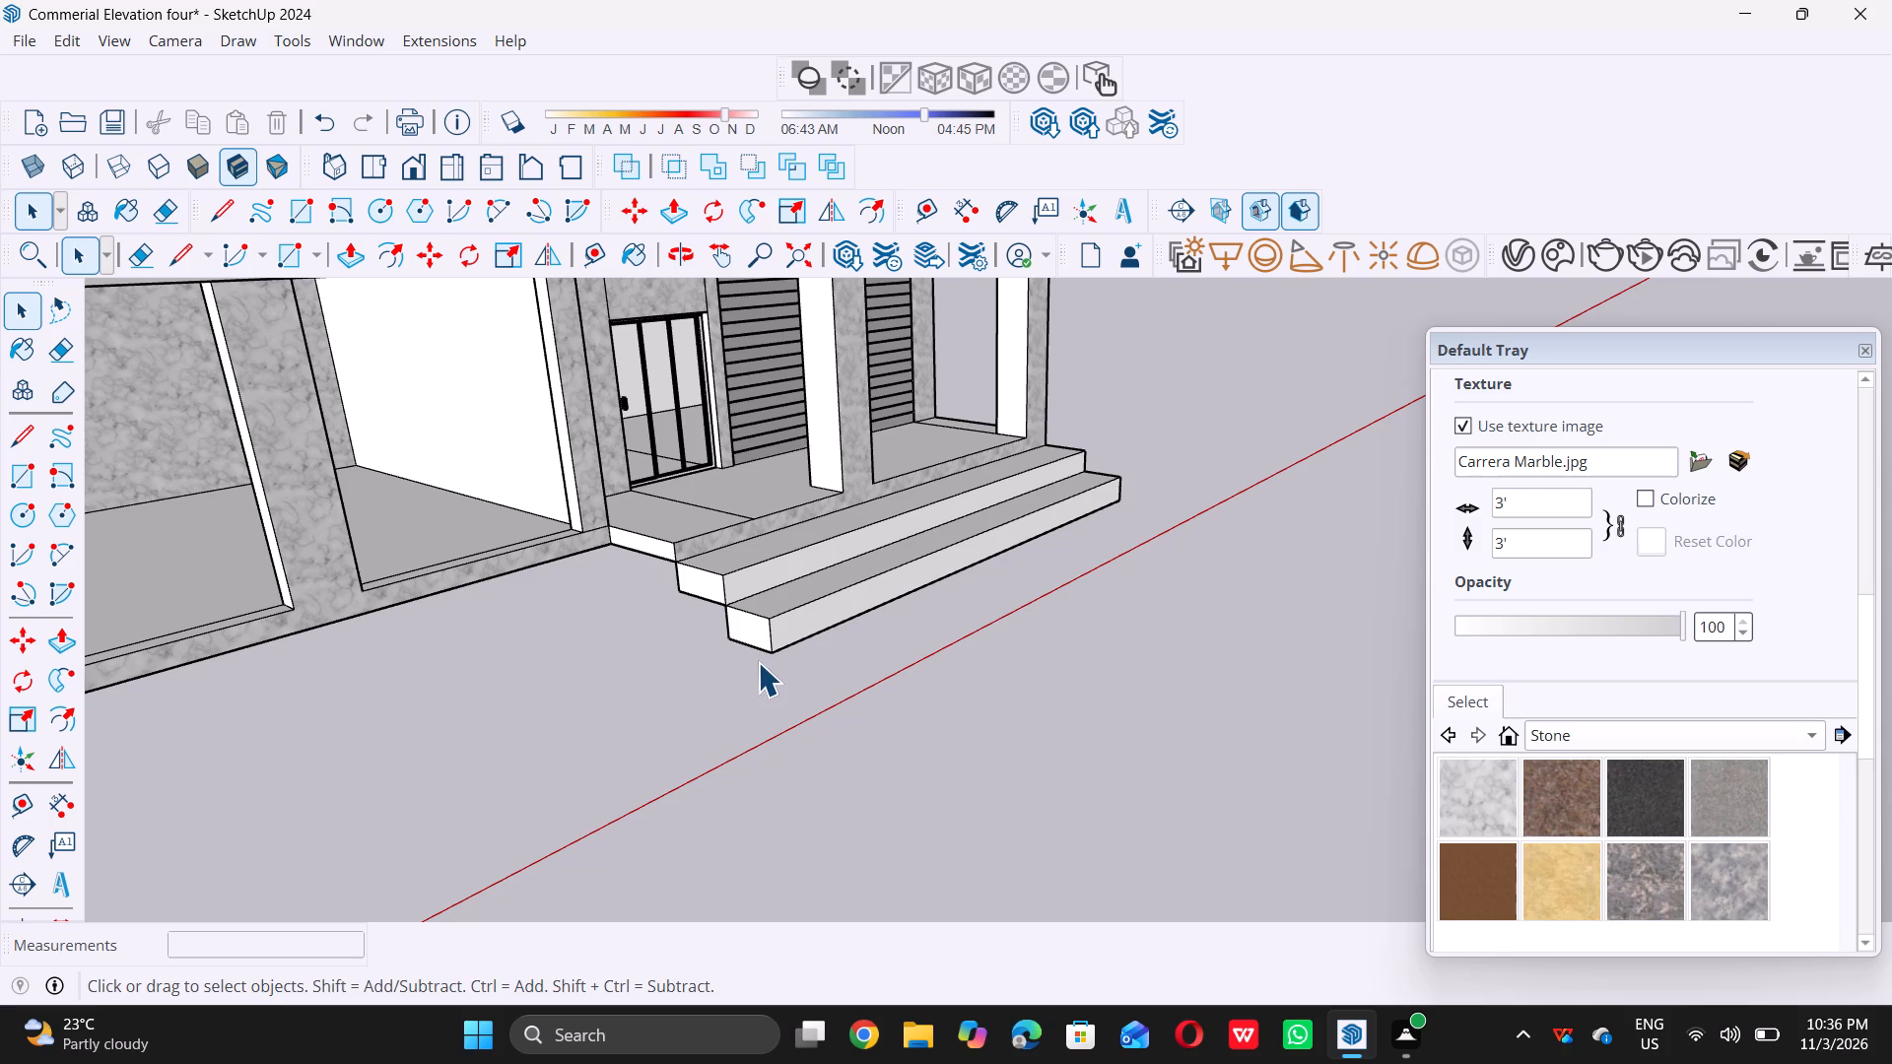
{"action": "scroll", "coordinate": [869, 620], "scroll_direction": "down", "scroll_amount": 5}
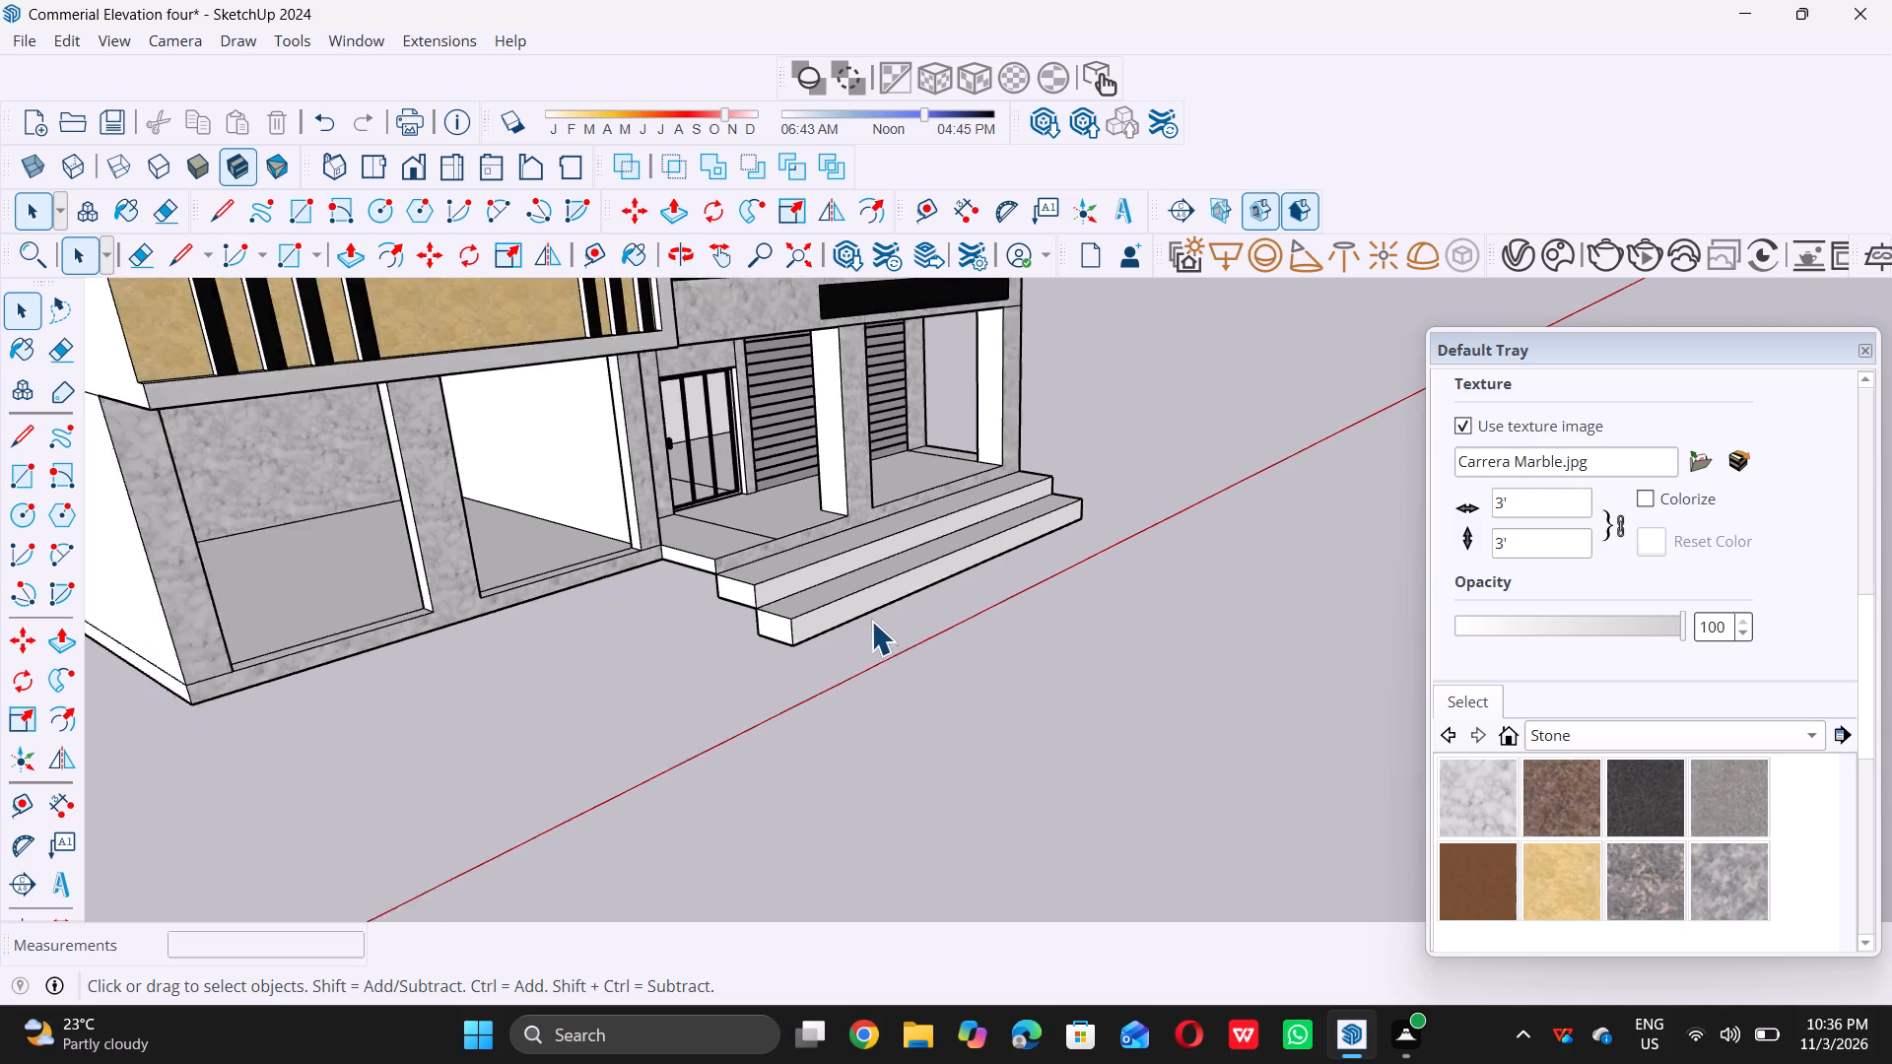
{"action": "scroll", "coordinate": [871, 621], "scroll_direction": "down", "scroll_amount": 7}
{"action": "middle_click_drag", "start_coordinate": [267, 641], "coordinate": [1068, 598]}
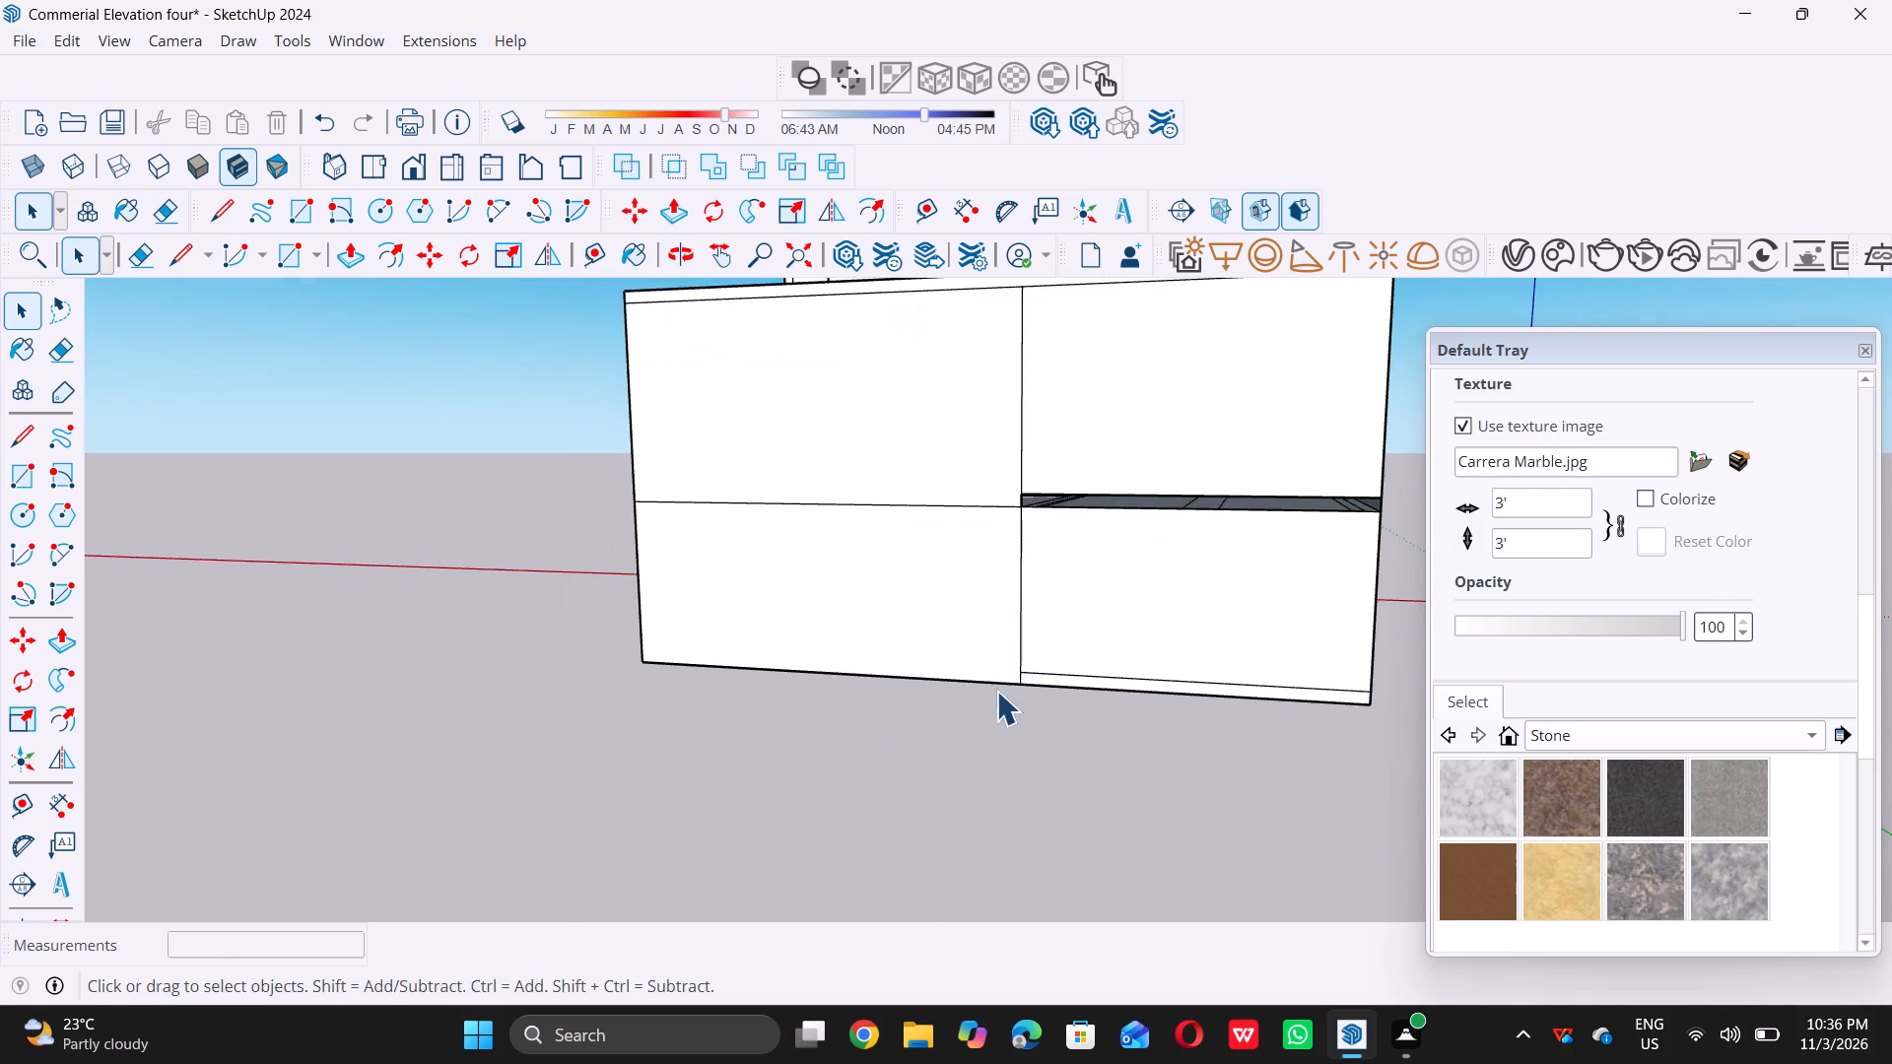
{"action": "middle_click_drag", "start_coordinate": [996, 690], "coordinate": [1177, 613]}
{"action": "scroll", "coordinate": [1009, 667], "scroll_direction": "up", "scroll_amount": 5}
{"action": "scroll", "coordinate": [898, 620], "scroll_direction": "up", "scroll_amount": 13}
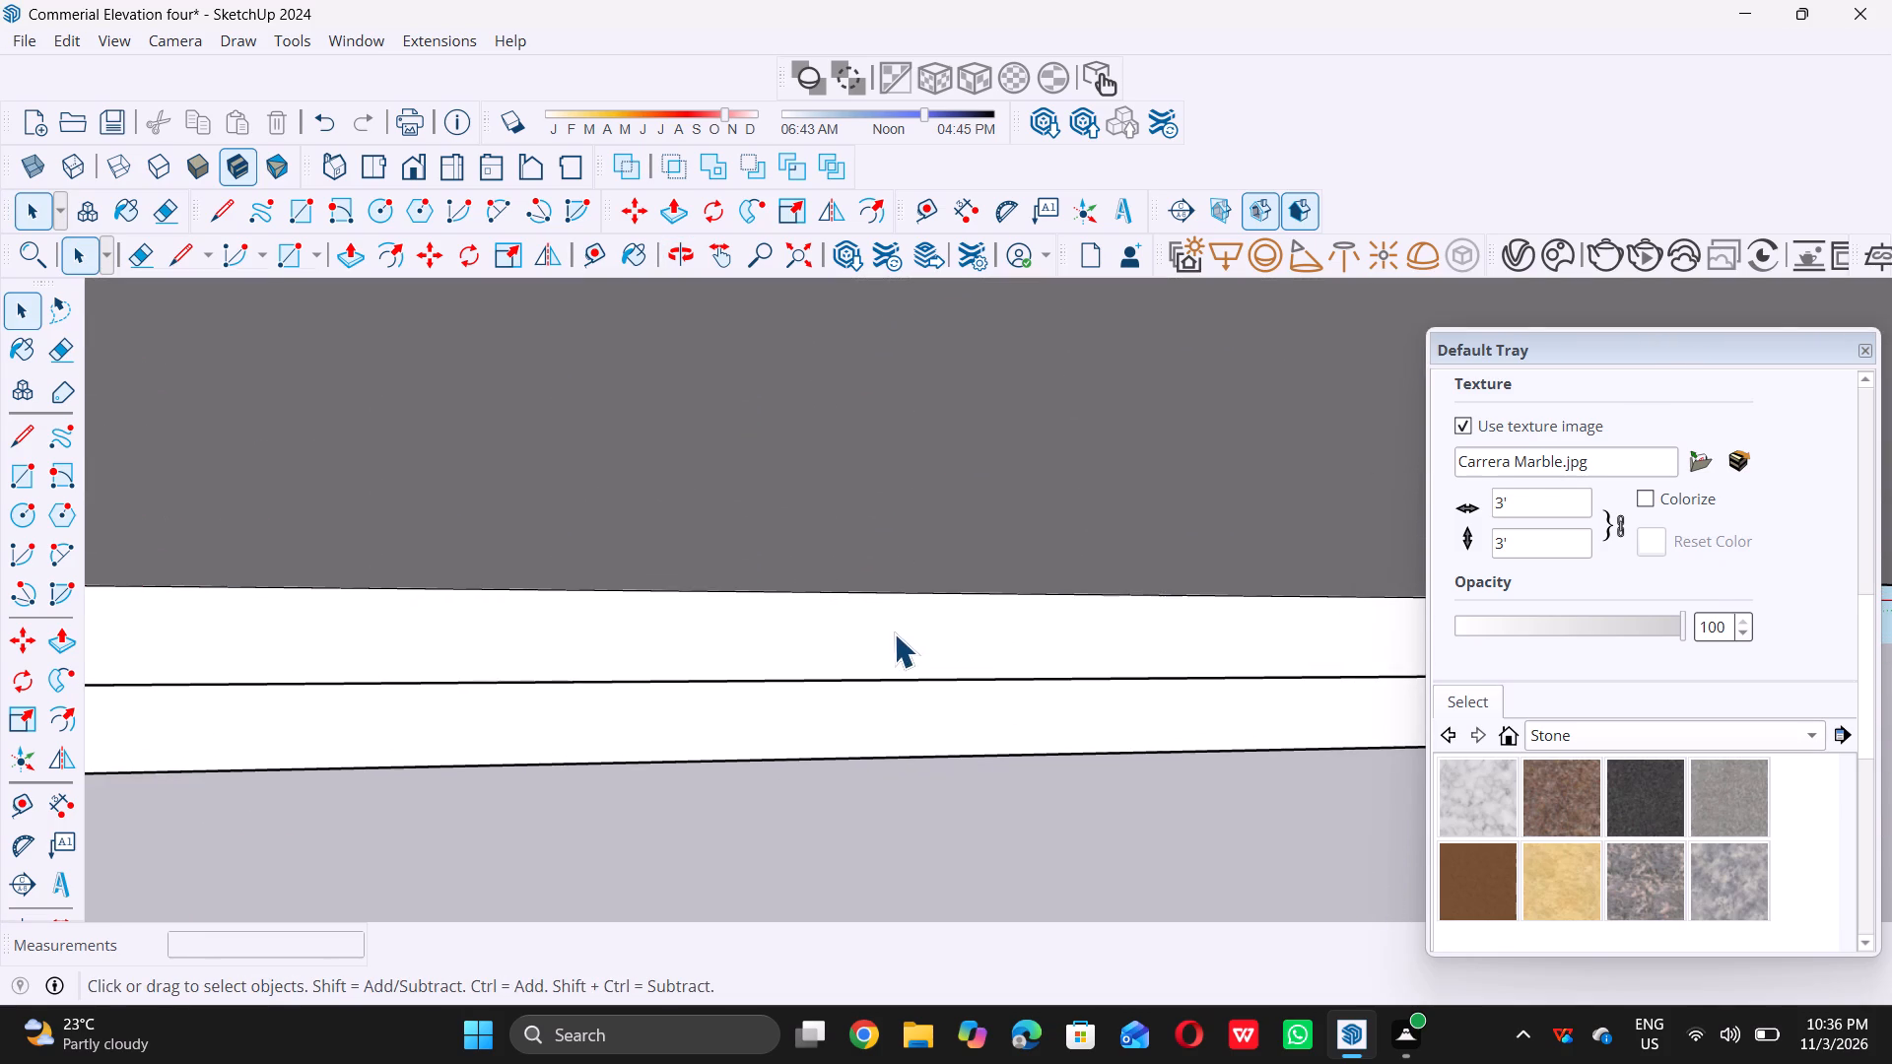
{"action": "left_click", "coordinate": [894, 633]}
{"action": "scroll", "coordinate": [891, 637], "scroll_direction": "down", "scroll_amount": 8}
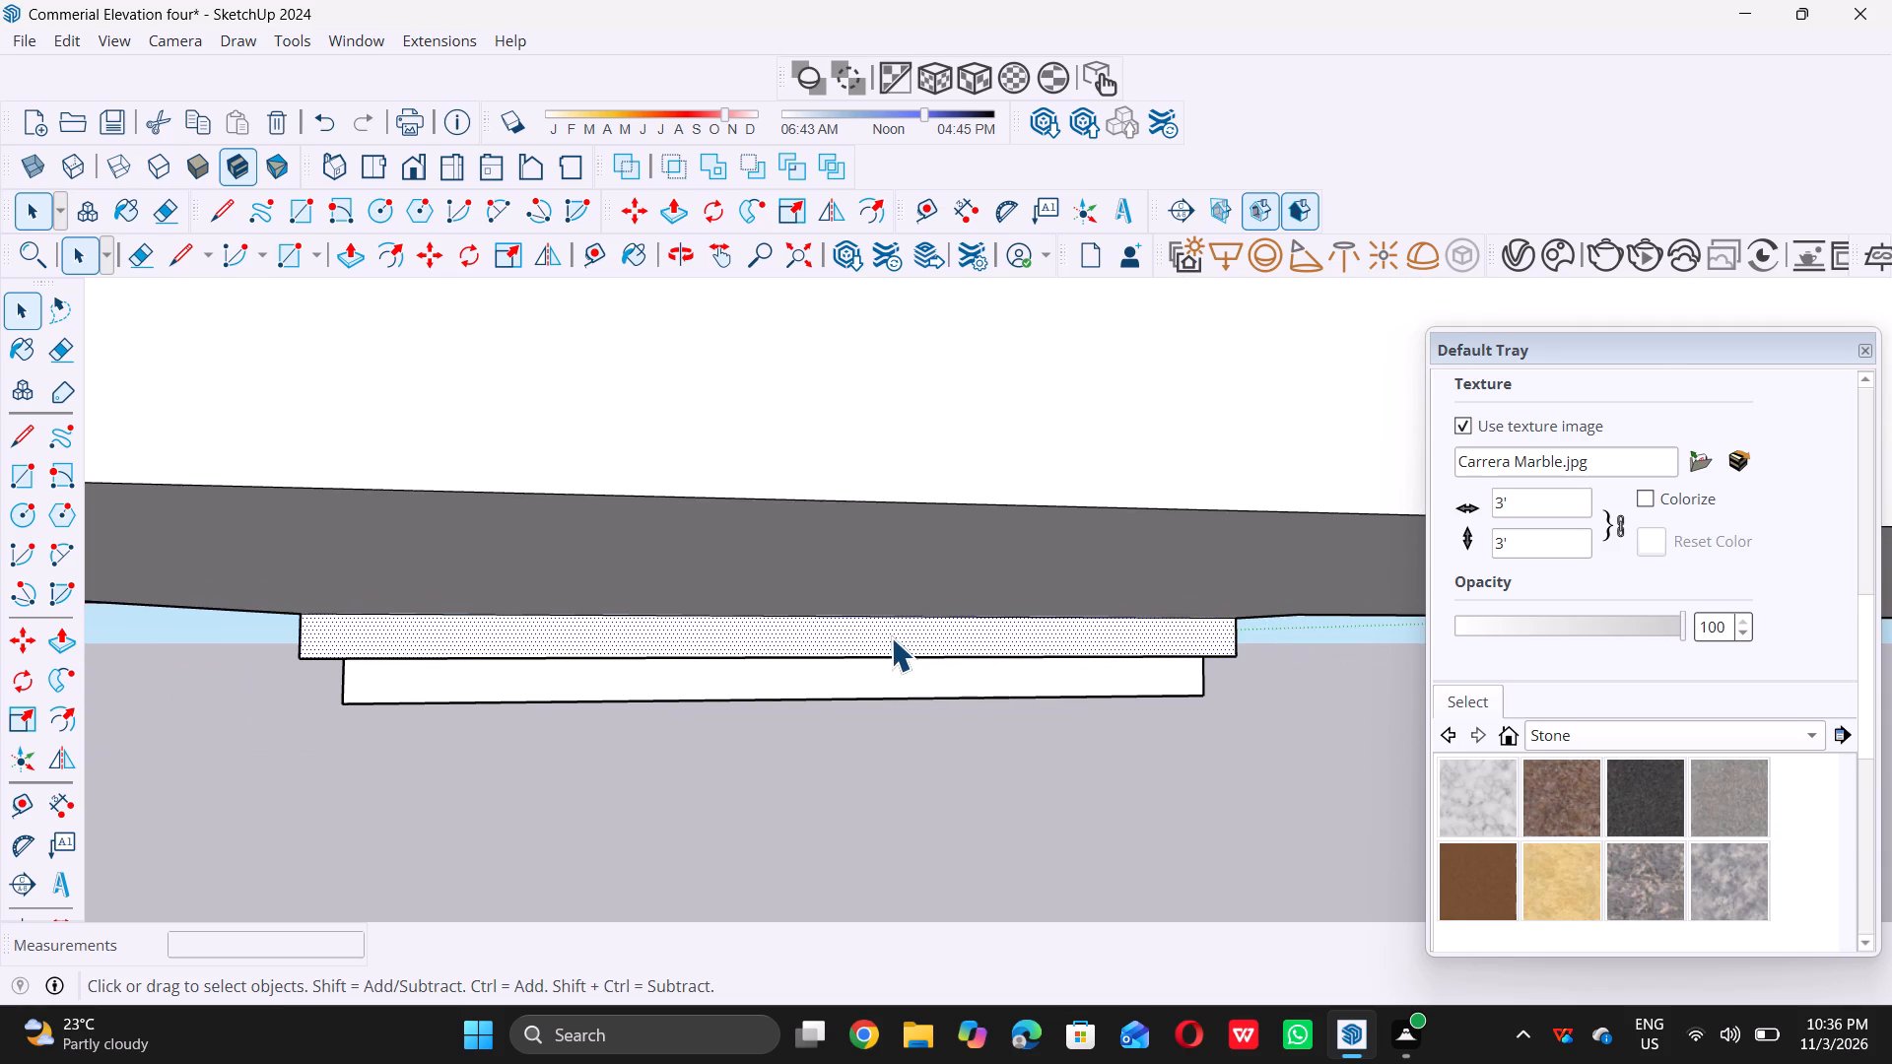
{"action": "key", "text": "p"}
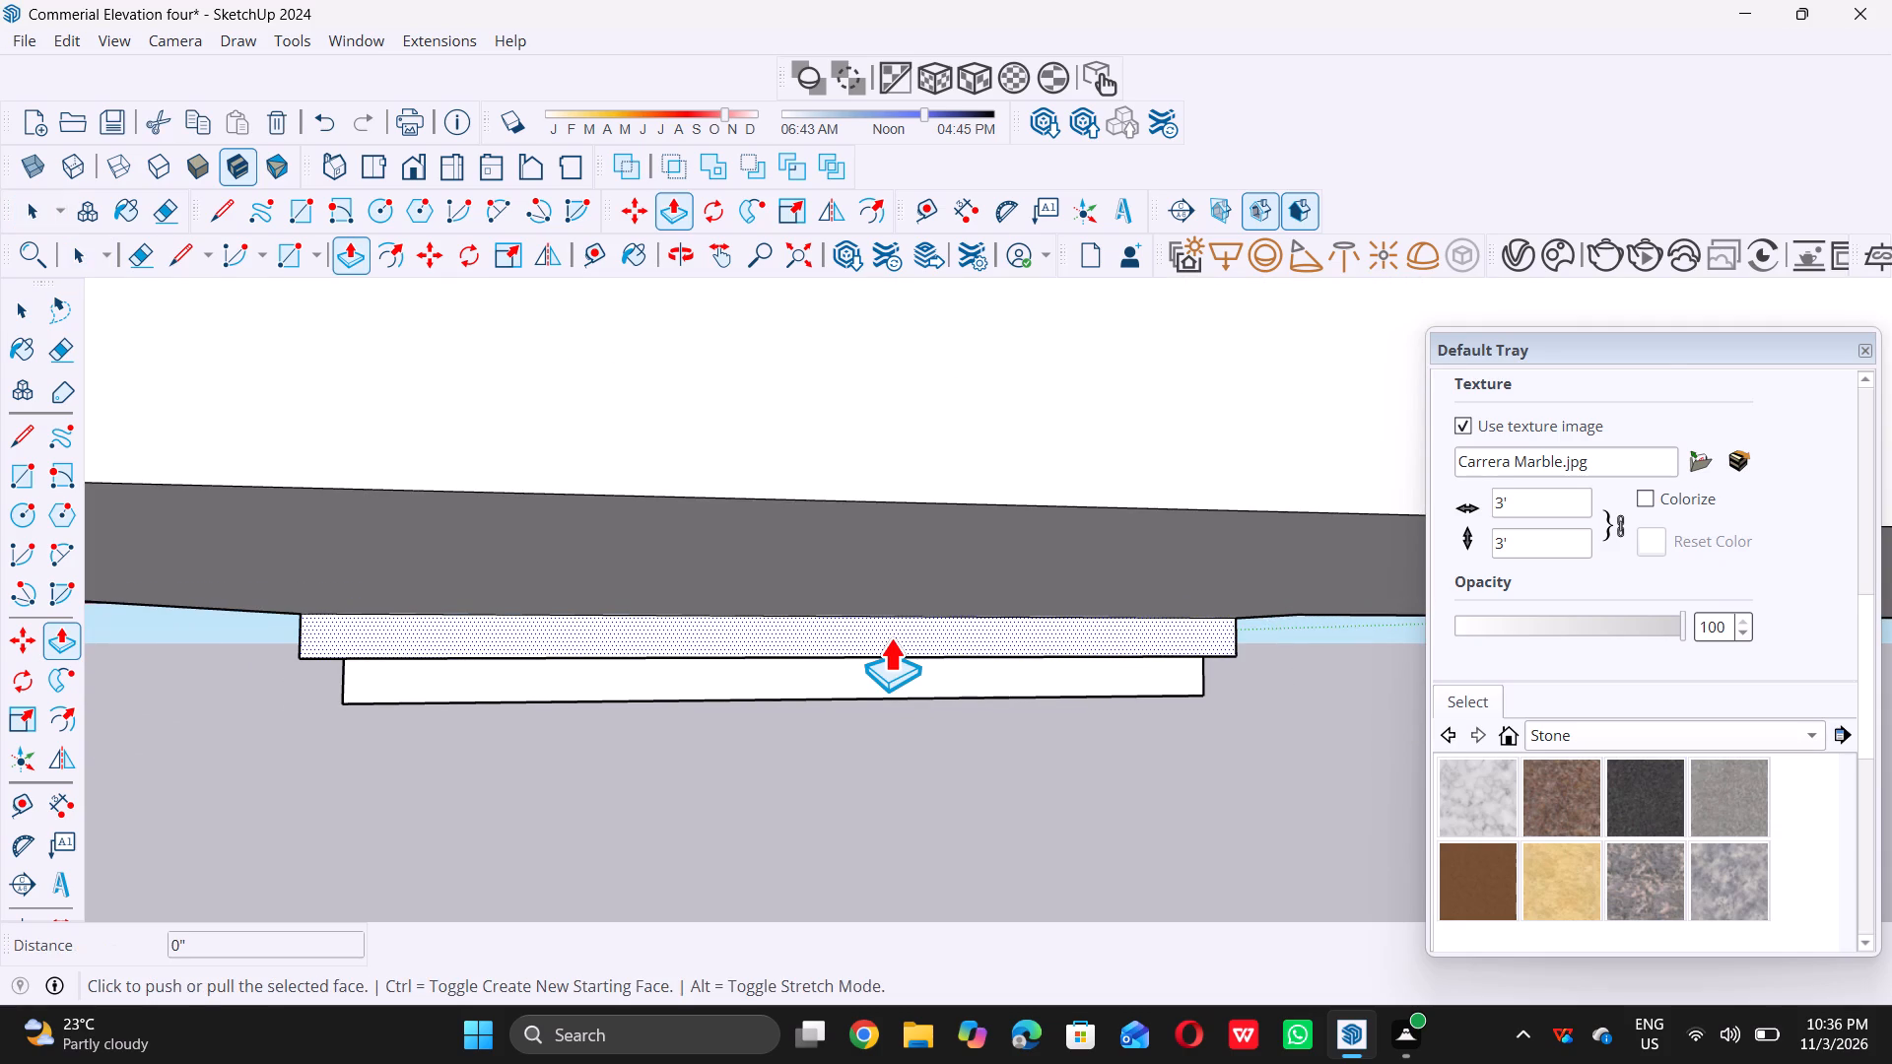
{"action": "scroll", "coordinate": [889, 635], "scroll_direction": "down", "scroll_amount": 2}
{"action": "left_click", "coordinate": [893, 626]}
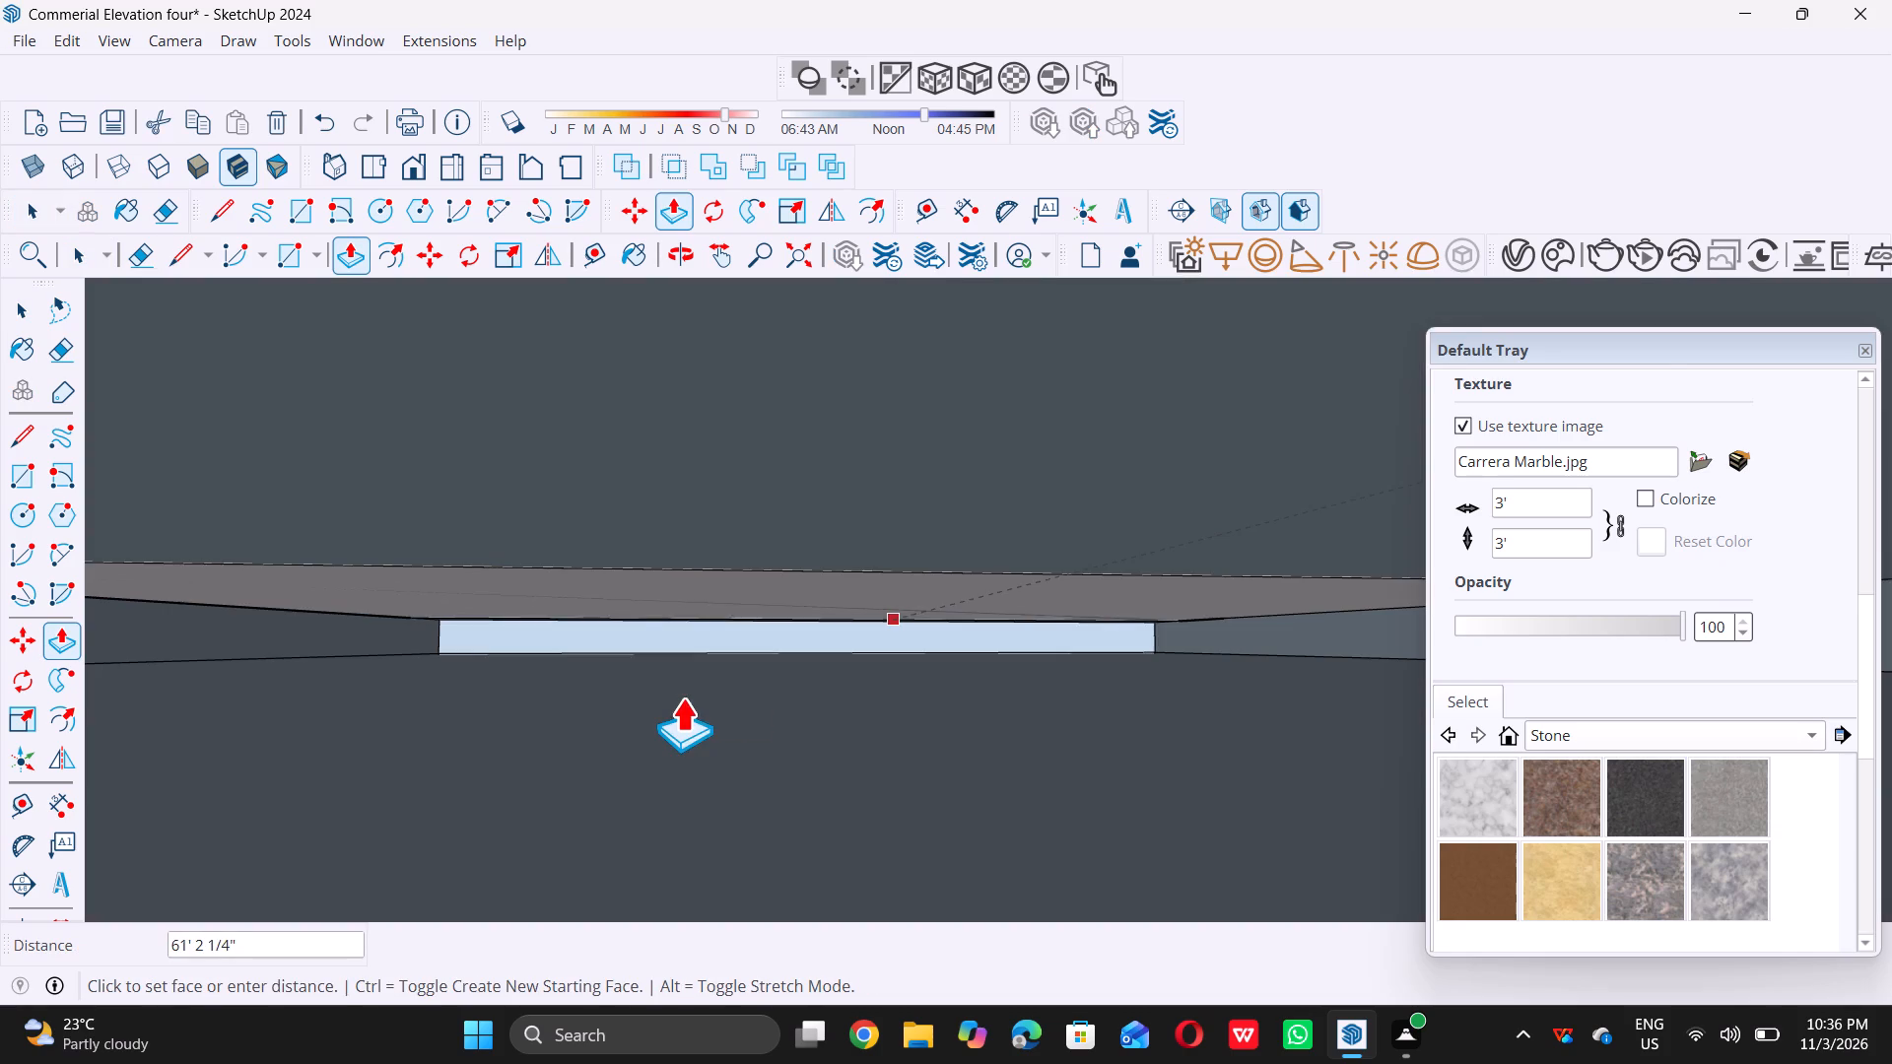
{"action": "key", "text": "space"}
Push/Pull the upper entrance step's rear face back 24' beneath the building to the rear wall corner.
{"action": "scroll", "coordinate": [694, 693], "scroll_direction": "down", "scroll_amount": 10}
{"action": "middle_click_drag", "start_coordinate": [480, 747], "coordinate": [740, 693]}
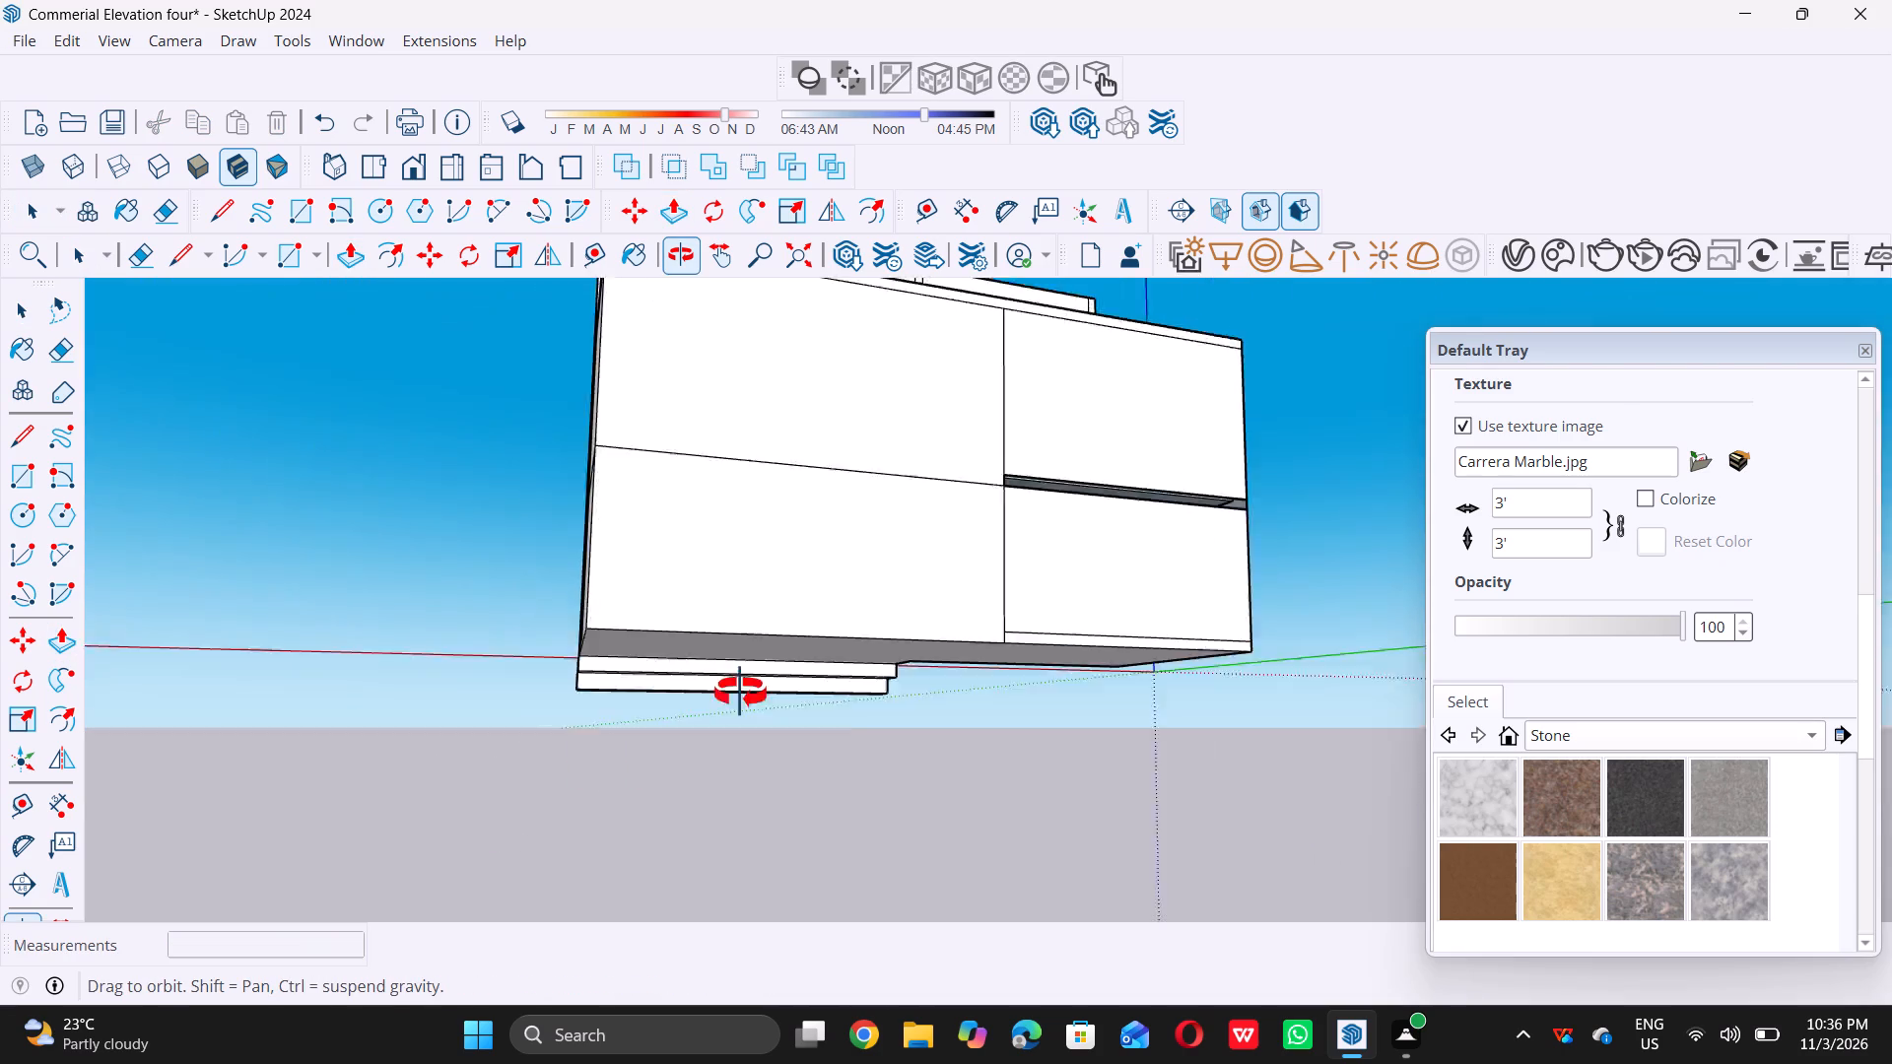
{"action": "middle_click_drag", "start_coordinate": [740, 693], "coordinate": [928, 763]}
{"action": "scroll", "coordinate": [824, 702], "scroll_direction": "up", "scroll_amount": 4}
{"action": "scroll", "coordinate": [743, 739], "scroll_direction": "up", "scroll_amount": 9}
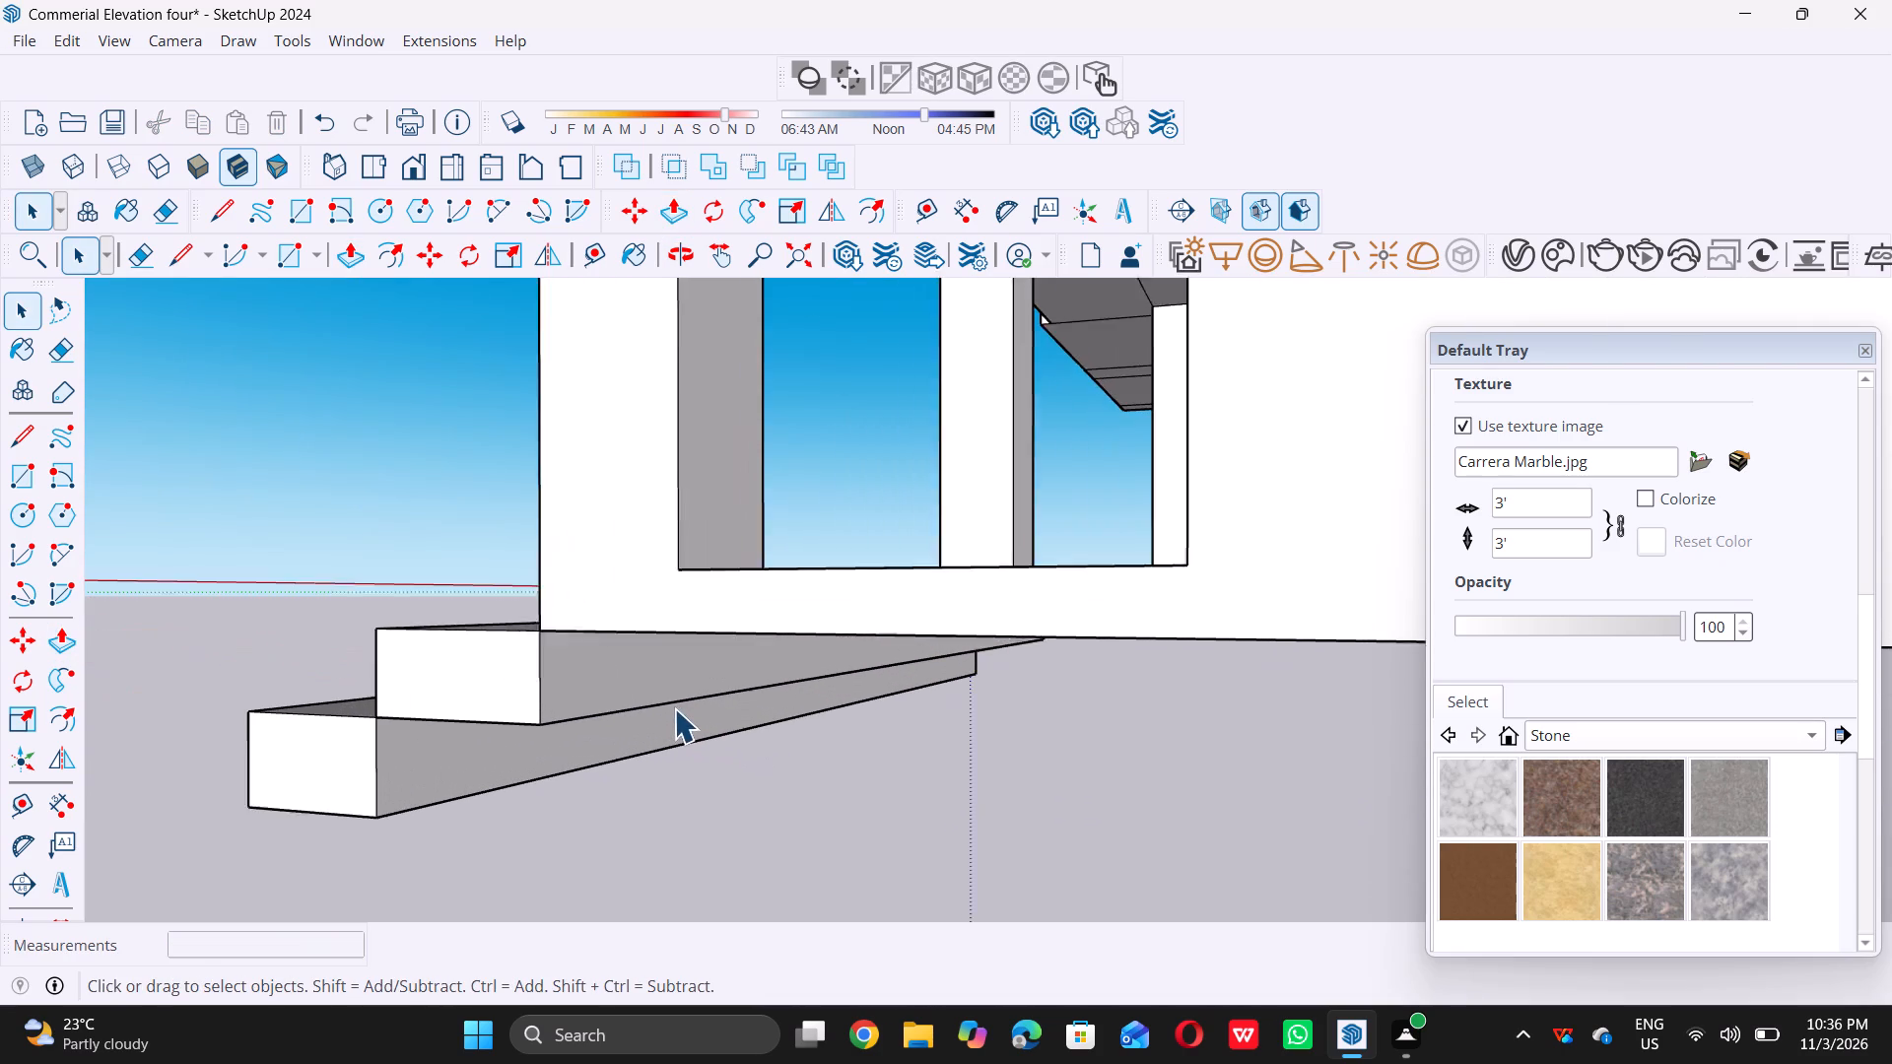
{"action": "double_click", "coordinate": [663, 674]}
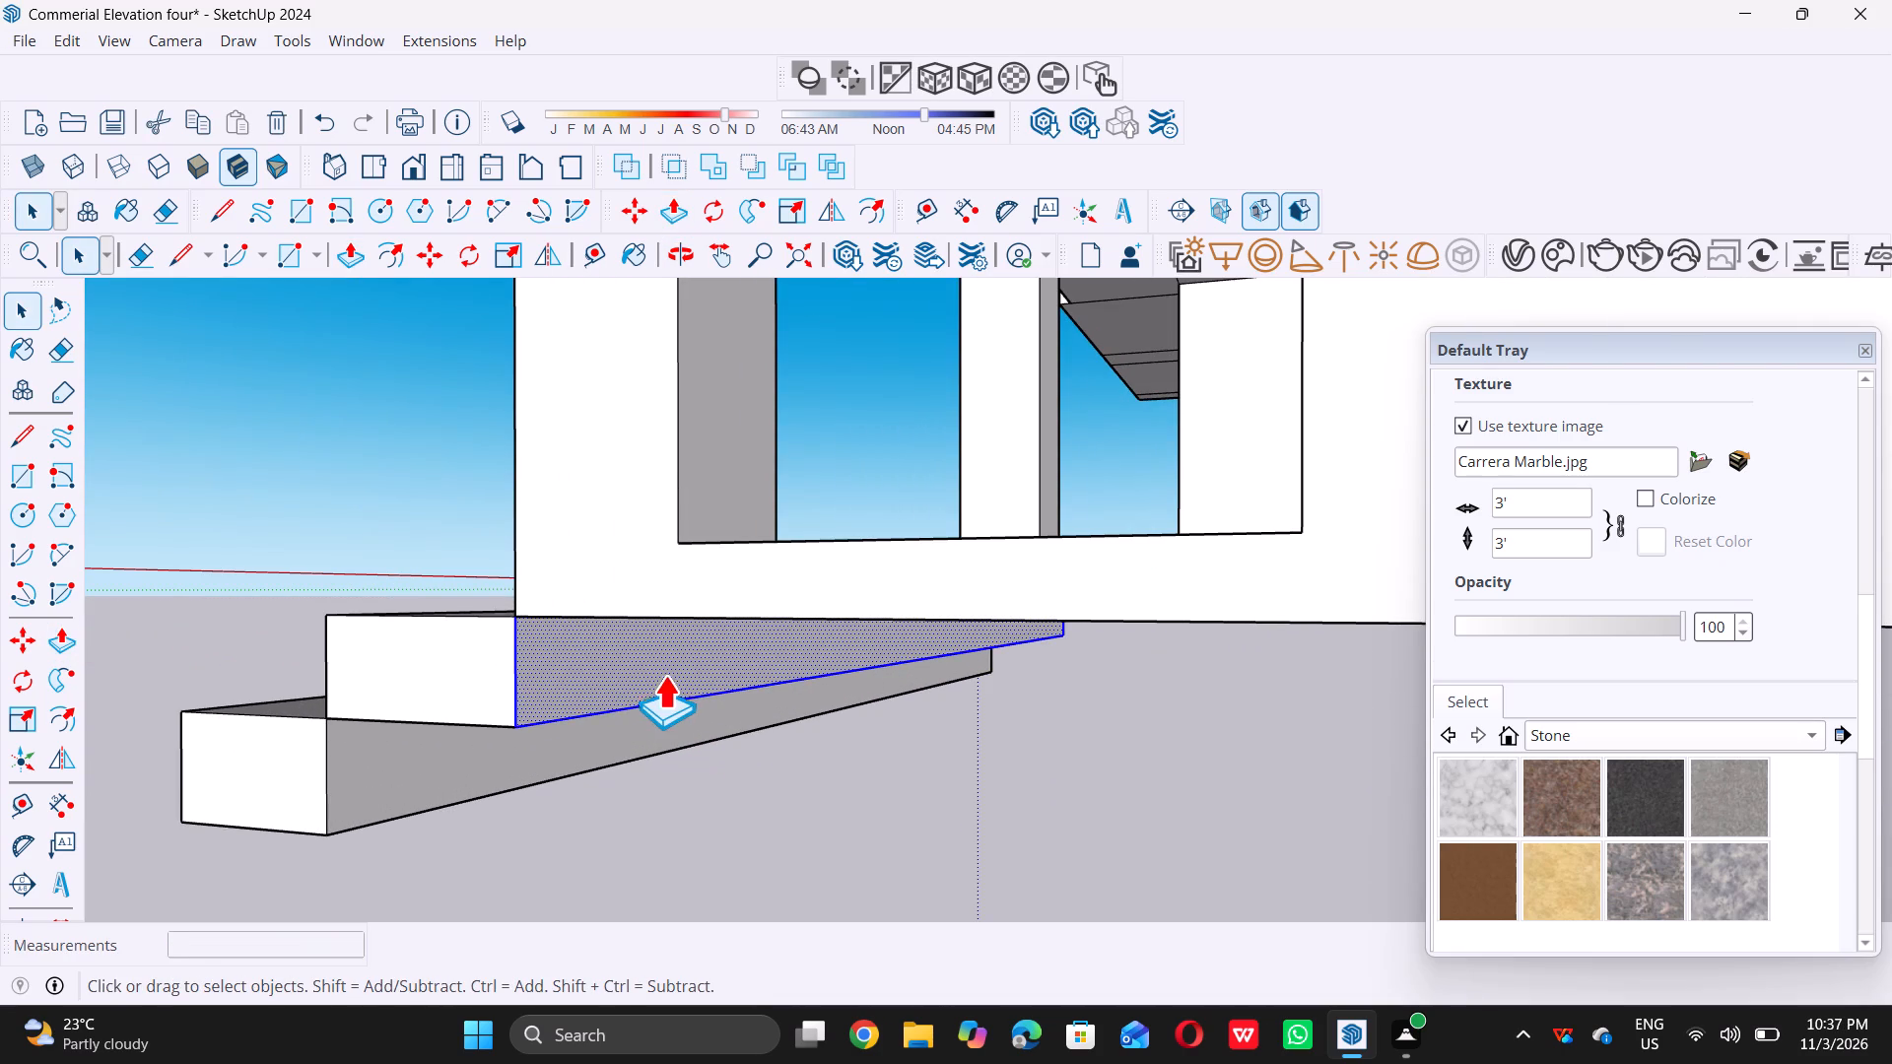
{"action": "key", "text": "p"}
{"action": "left_click", "coordinate": [660, 665]}
{"action": "scroll", "coordinate": [771, 676], "scroll_direction": "down", "scroll_amount": 8}
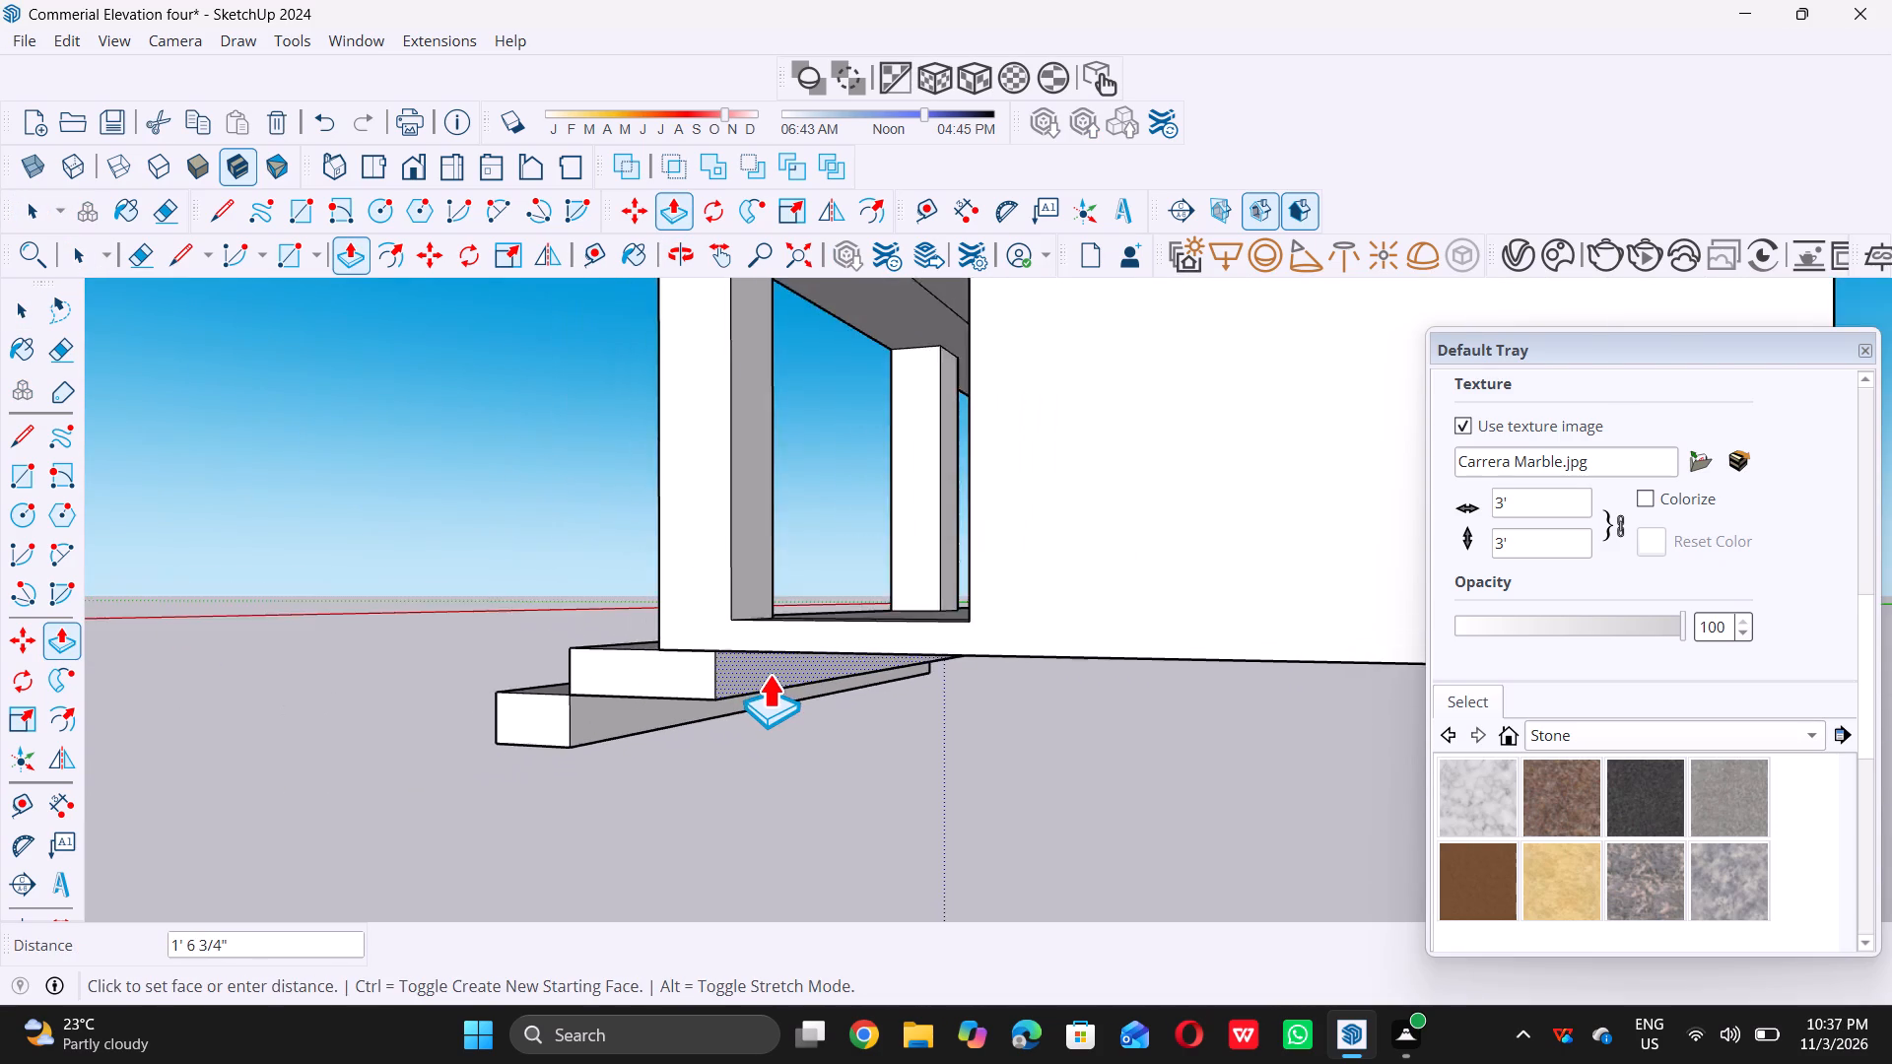
{"action": "scroll", "coordinate": [769, 674], "scroll_direction": "down", "scroll_amount": 10}
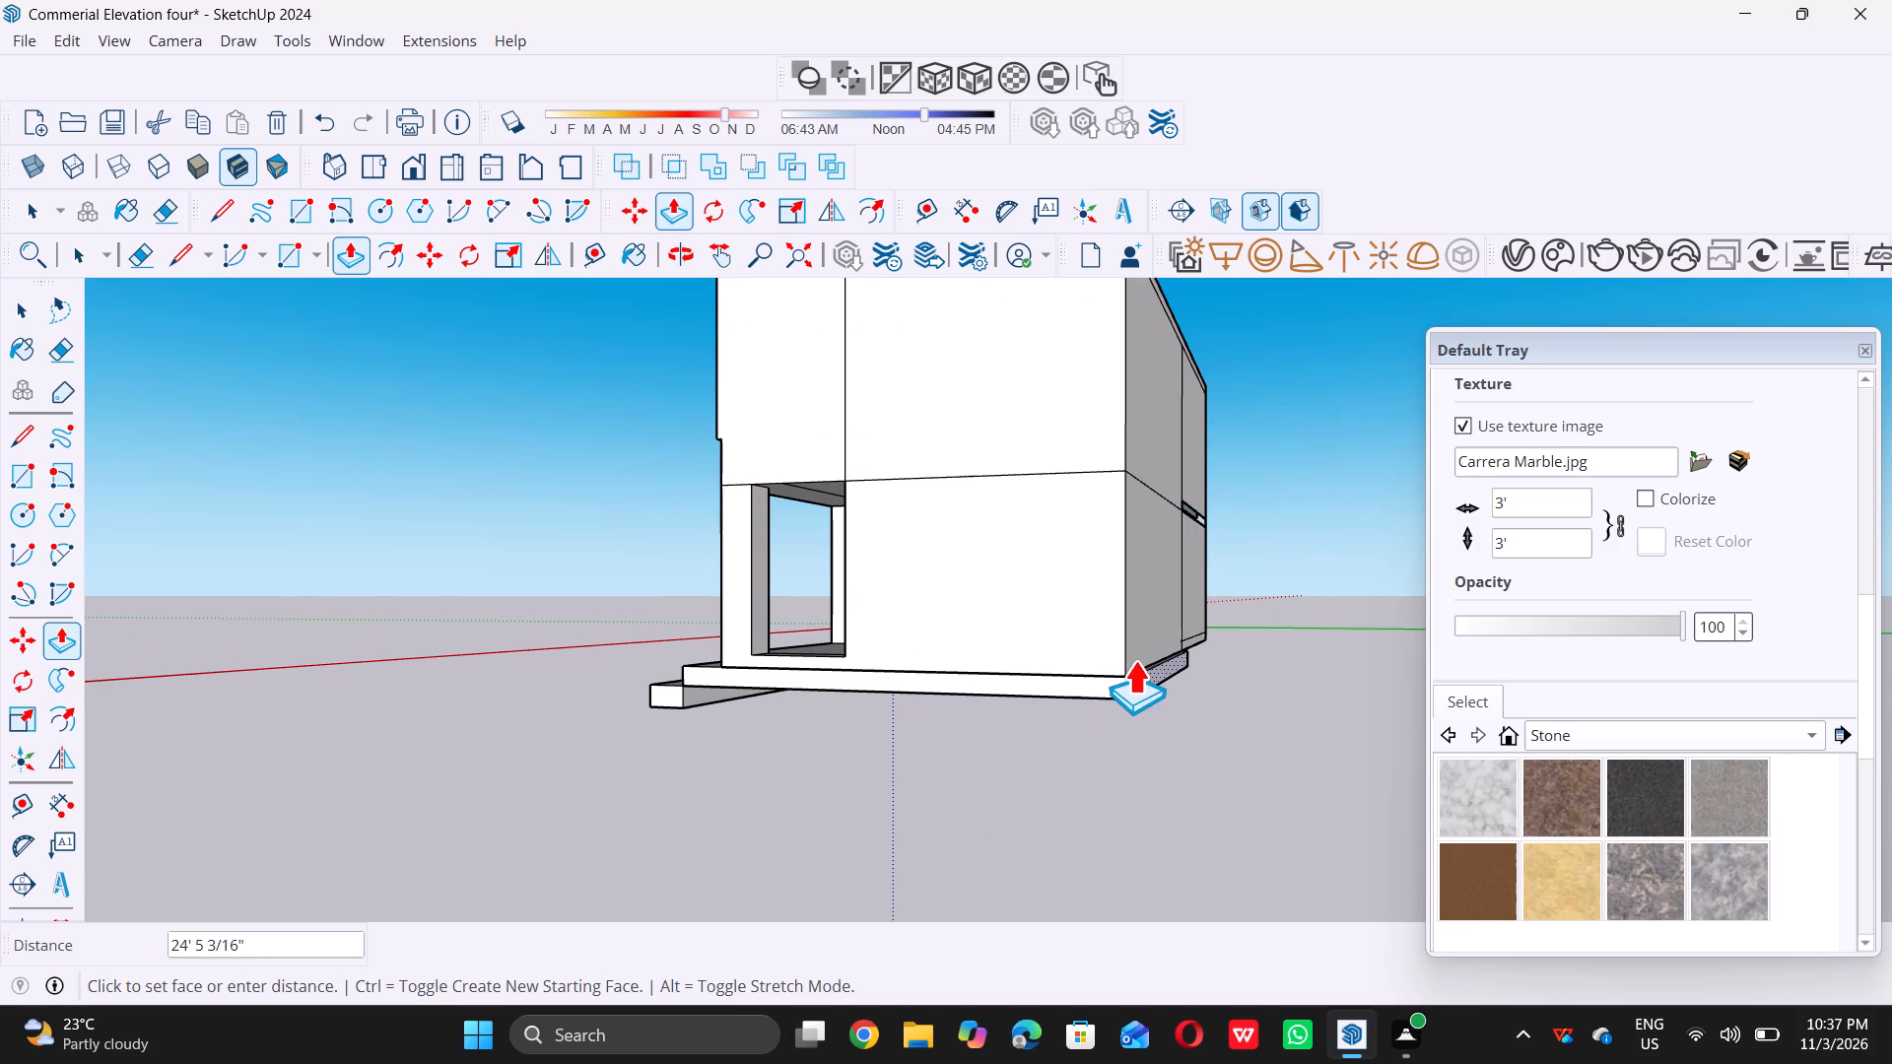
{"action": "left_click", "coordinate": [1121, 642]}
{"action": "key", "text": "space"}
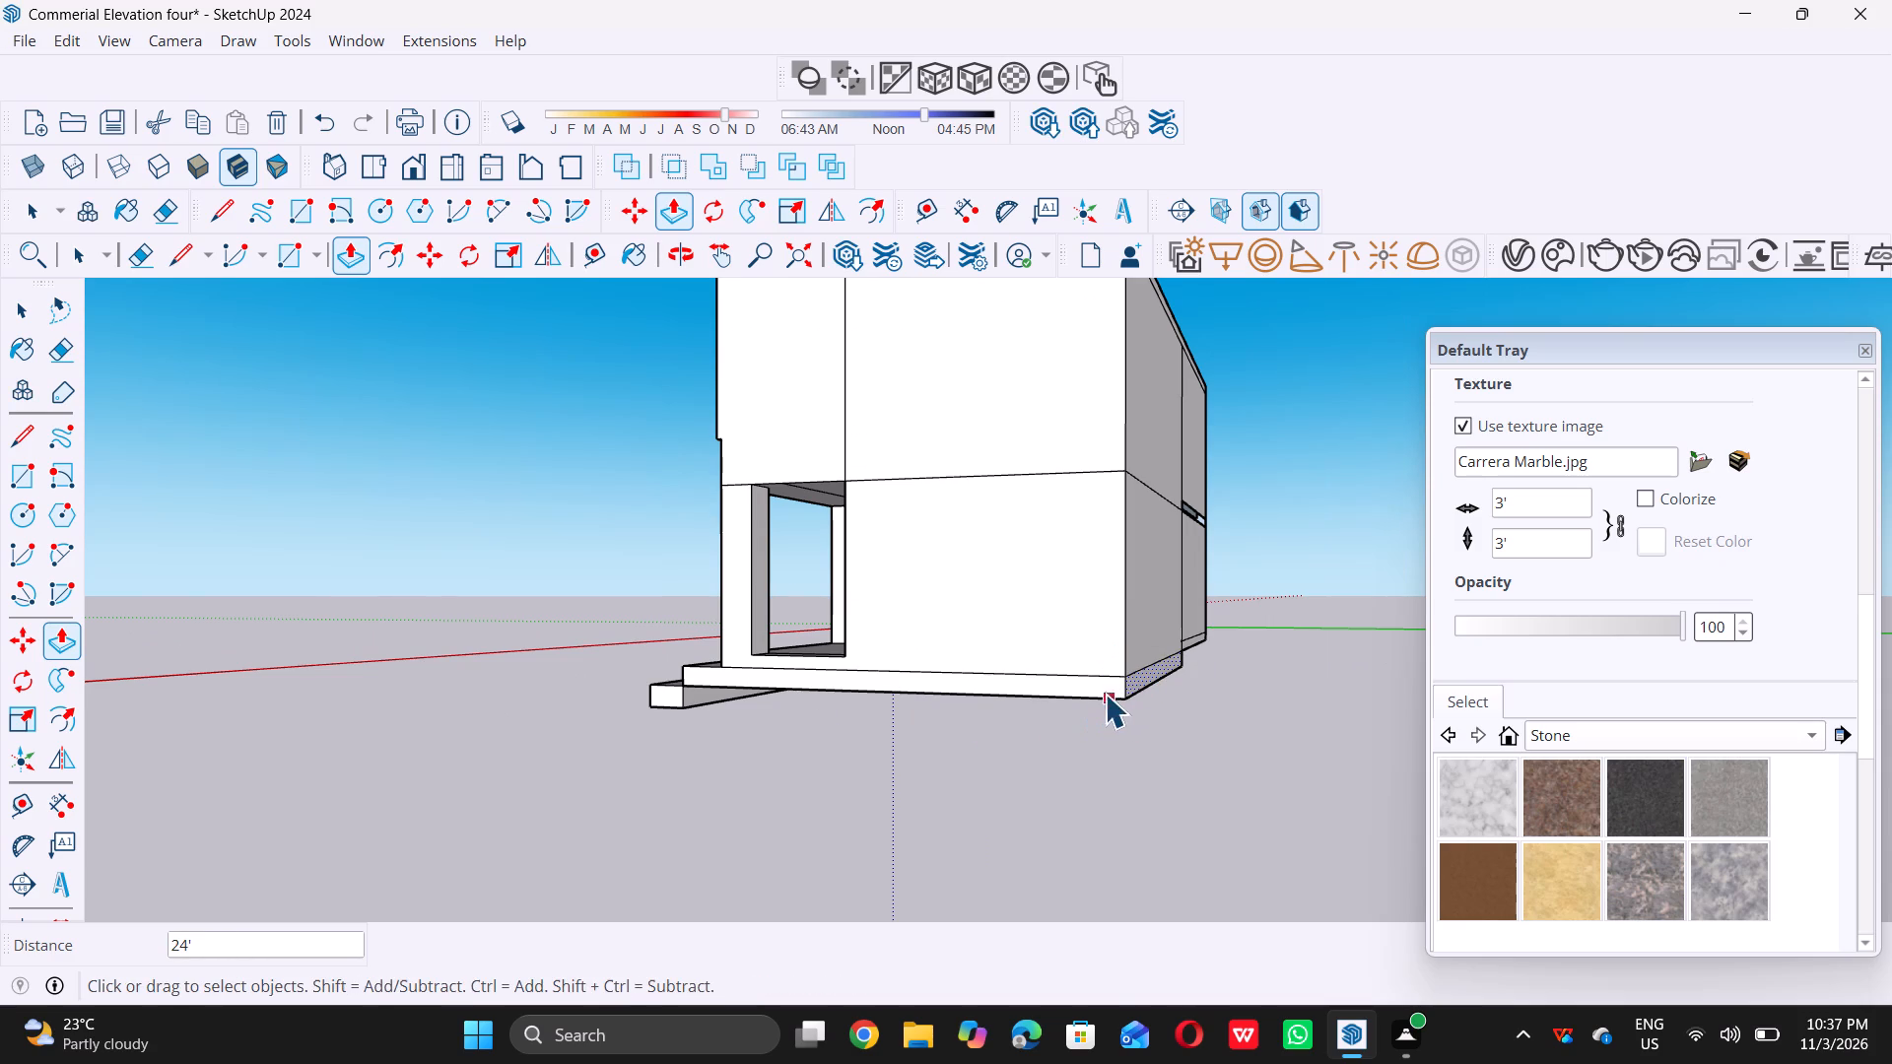
Push/Pull the lower entrance step's rear face back beneath the building to align with the rear wall corner.
{"action": "middle_click_drag", "start_coordinate": [883, 767], "coordinate": [890, 707]}
{"action": "scroll", "coordinate": [719, 670], "scroll_direction": "up", "scroll_amount": 9}
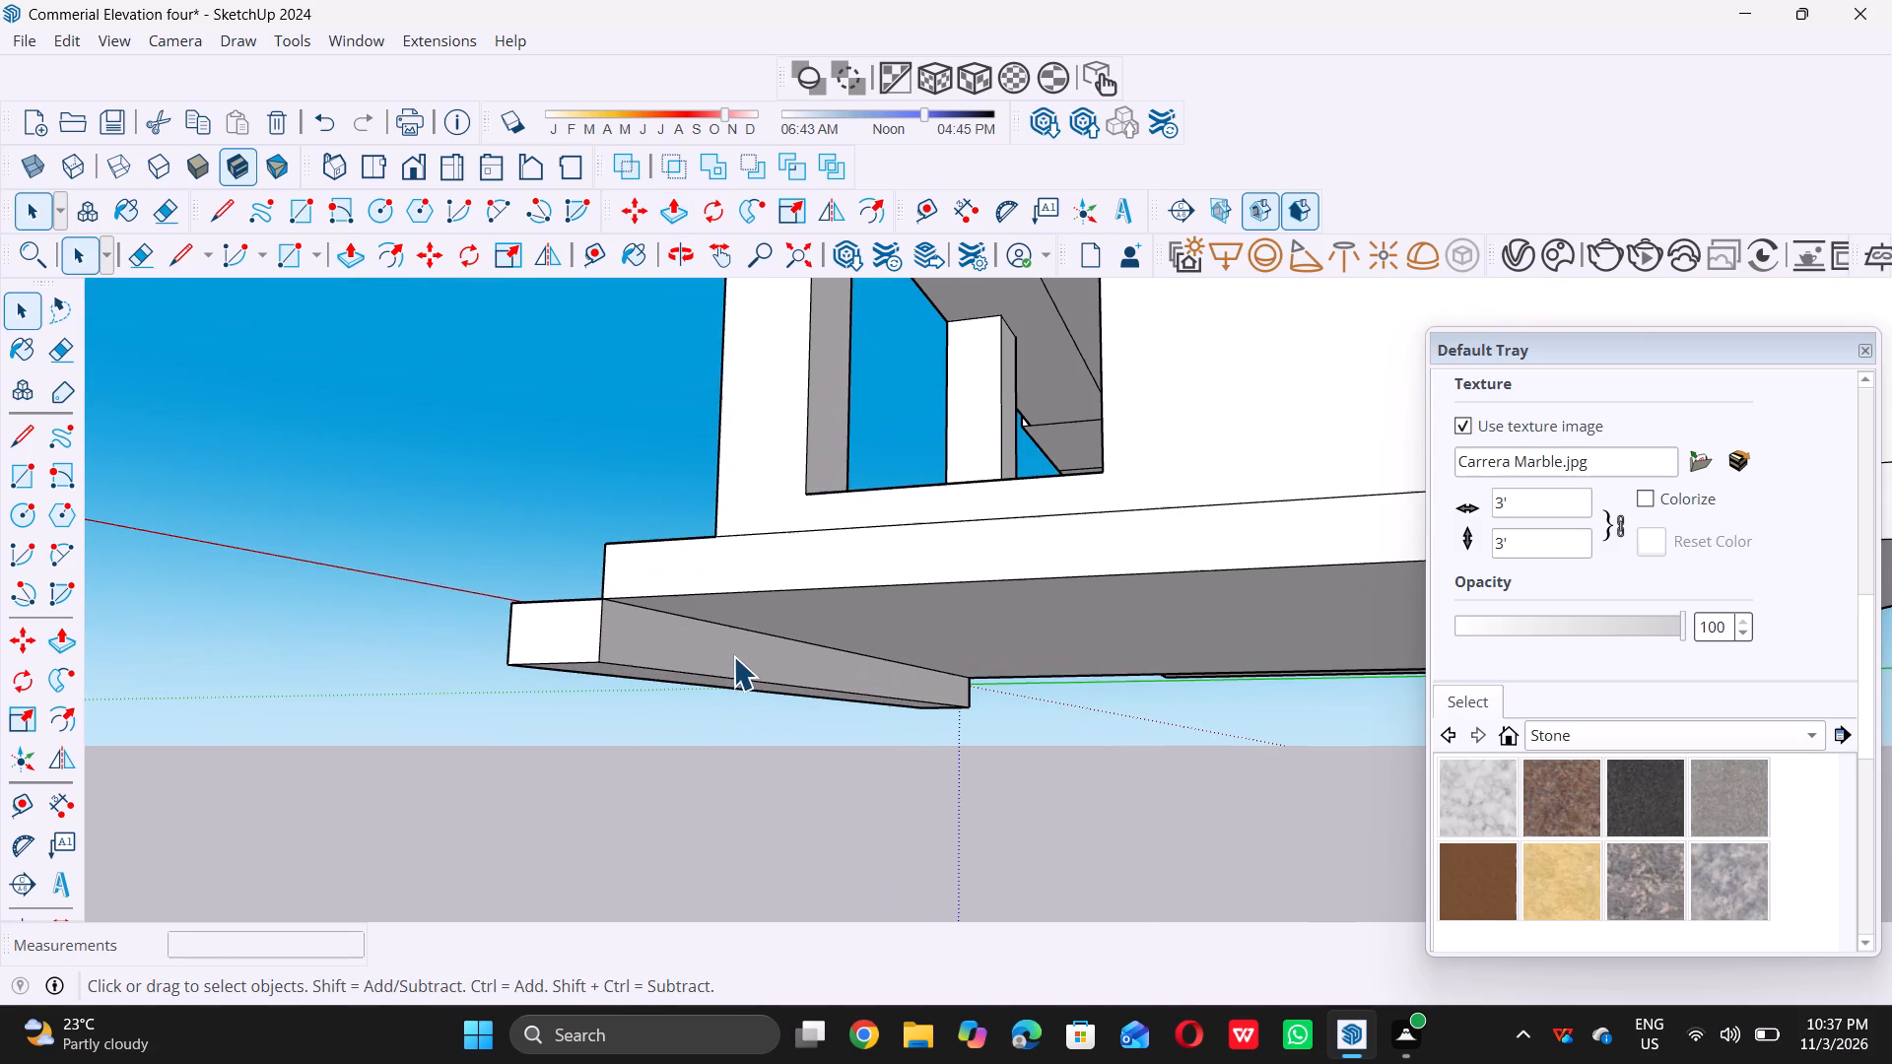
{"action": "double_click", "coordinate": [733, 659]}
{"action": "key", "text": "p"}
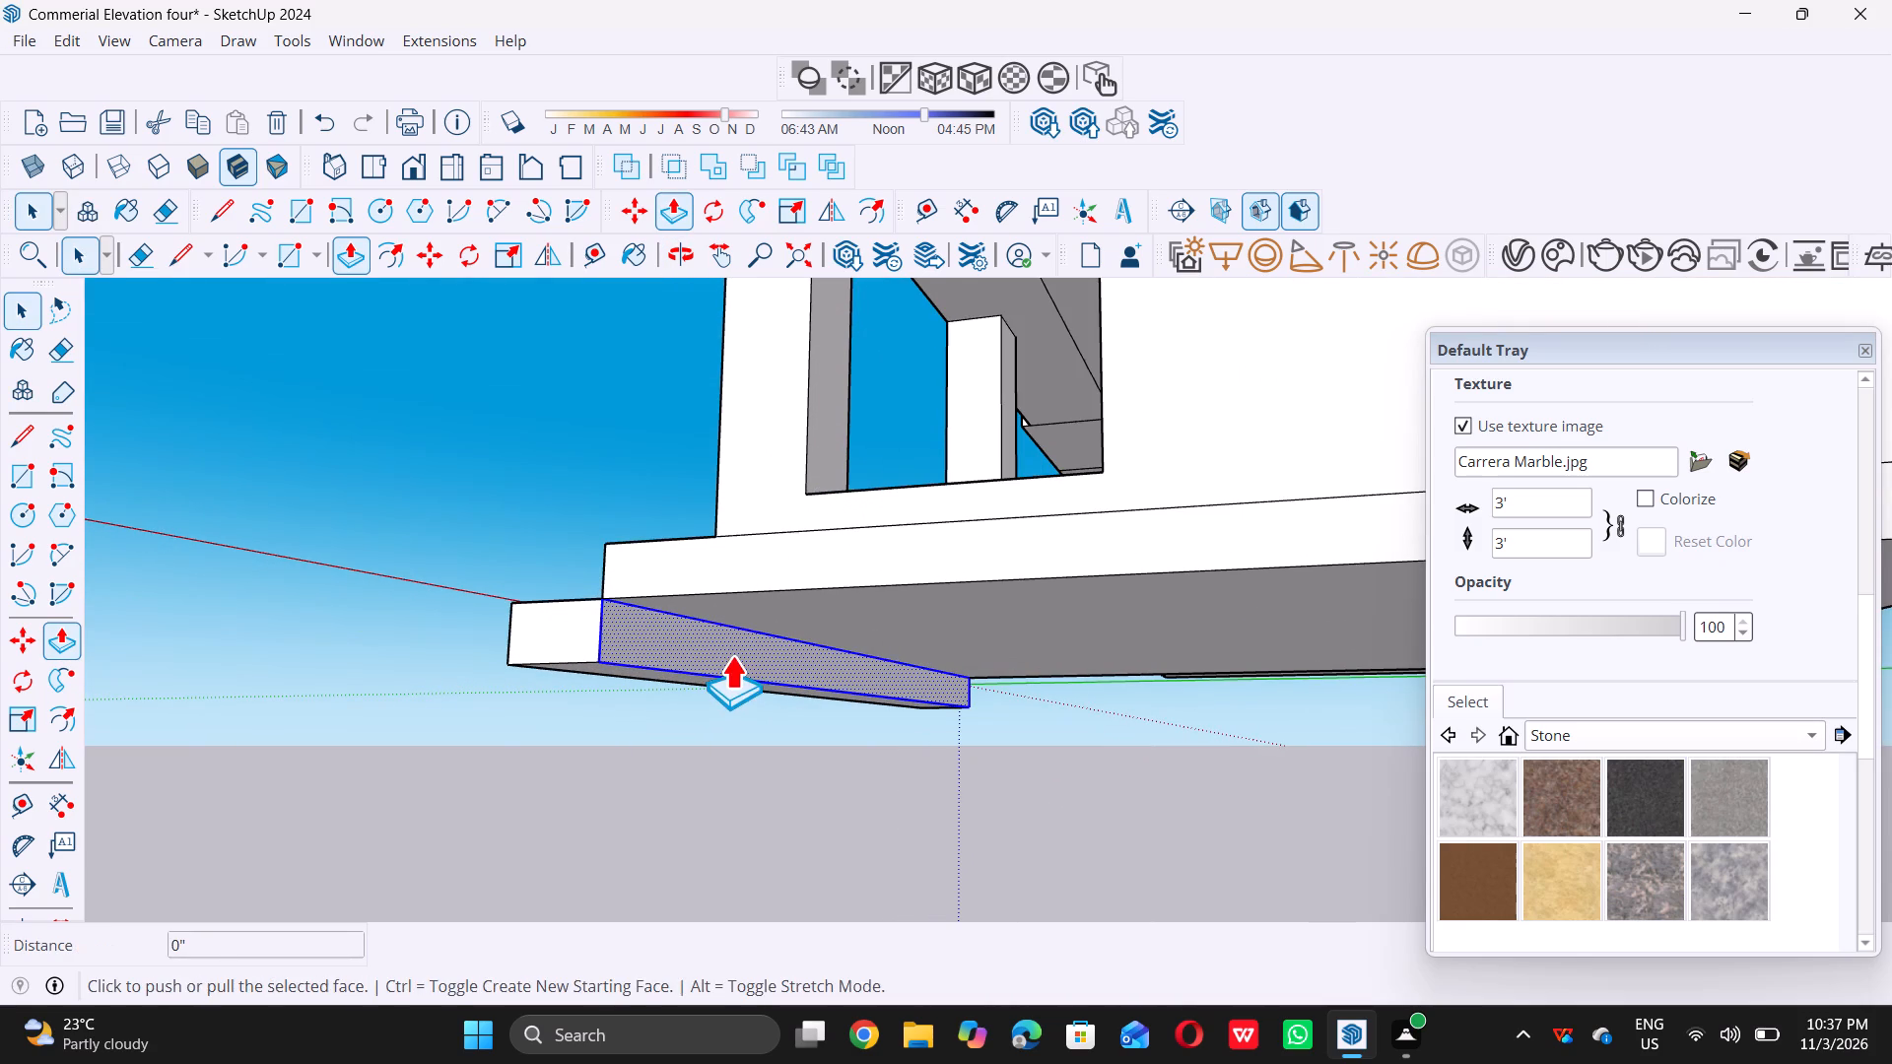
{"action": "left_click", "coordinate": [738, 644]}
{"action": "scroll", "coordinate": [888, 665], "scroll_direction": "down", "scroll_amount": 13}
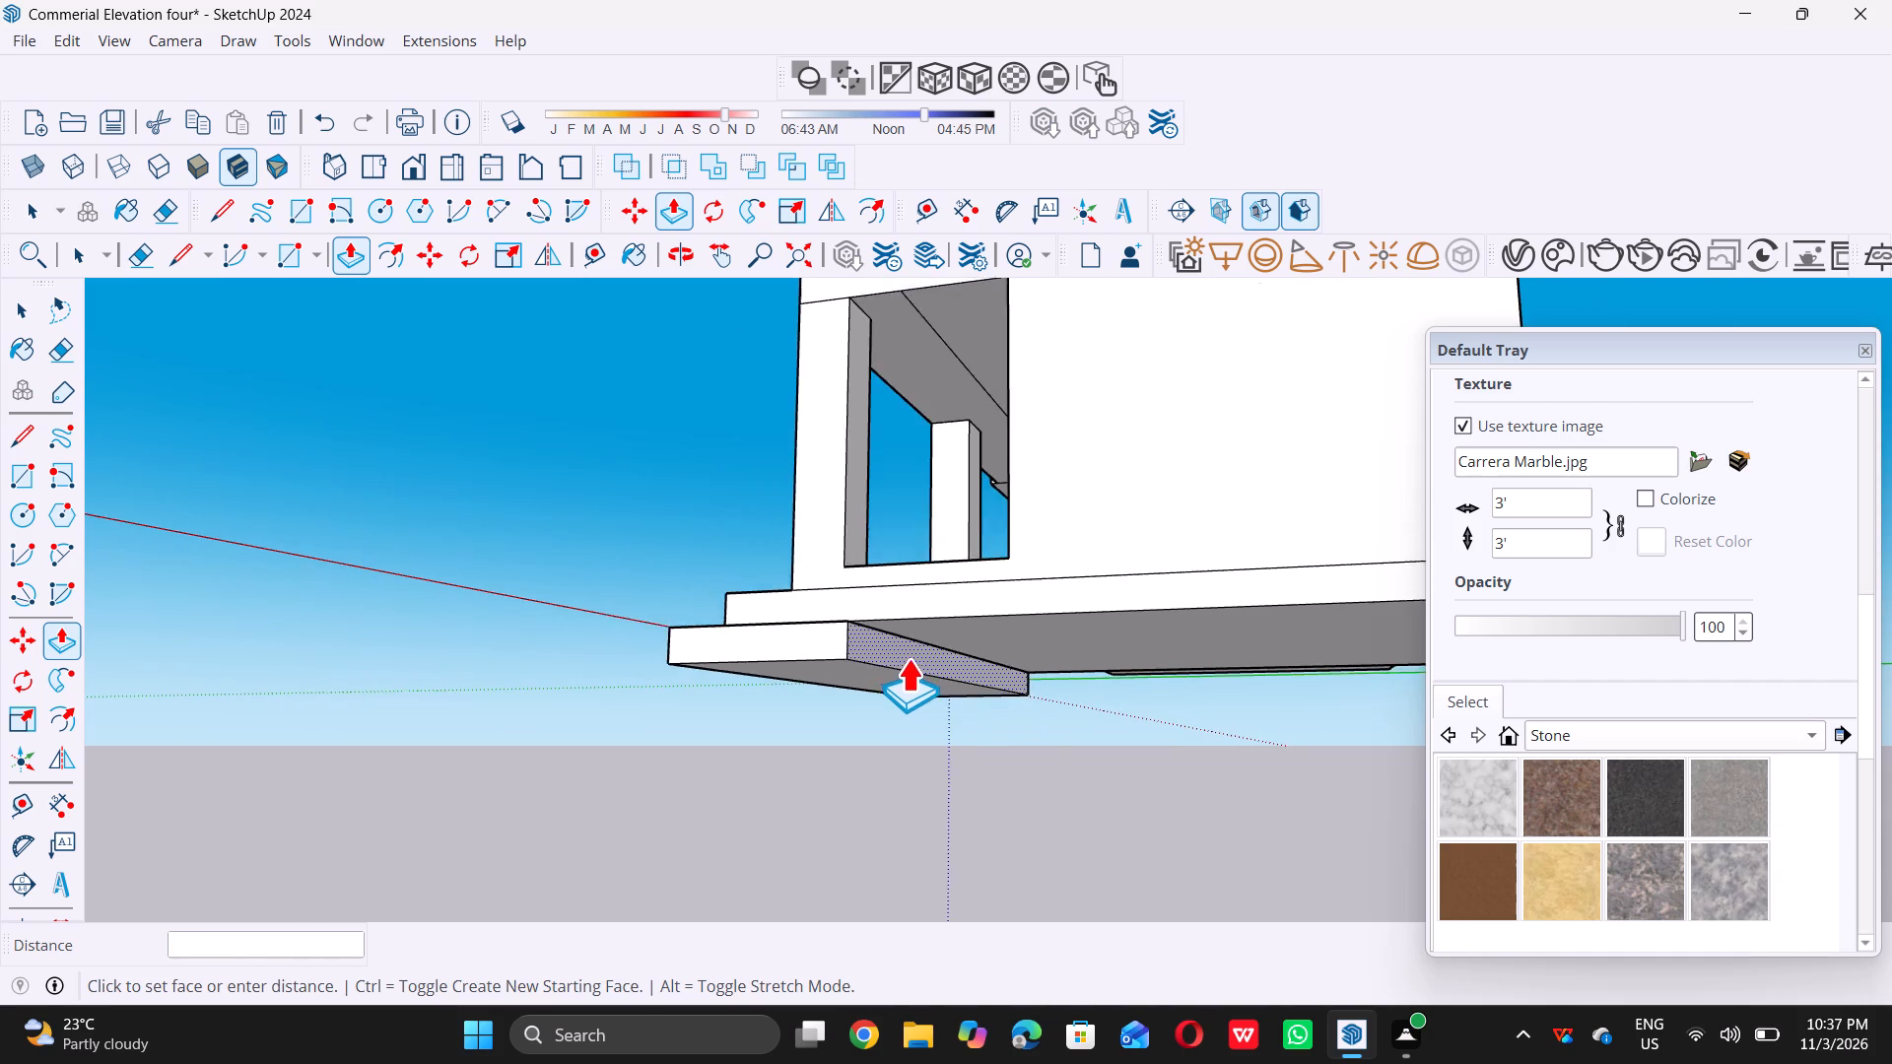
{"action": "scroll", "coordinate": [908, 658], "scroll_direction": "down", "scroll_amount": 10}
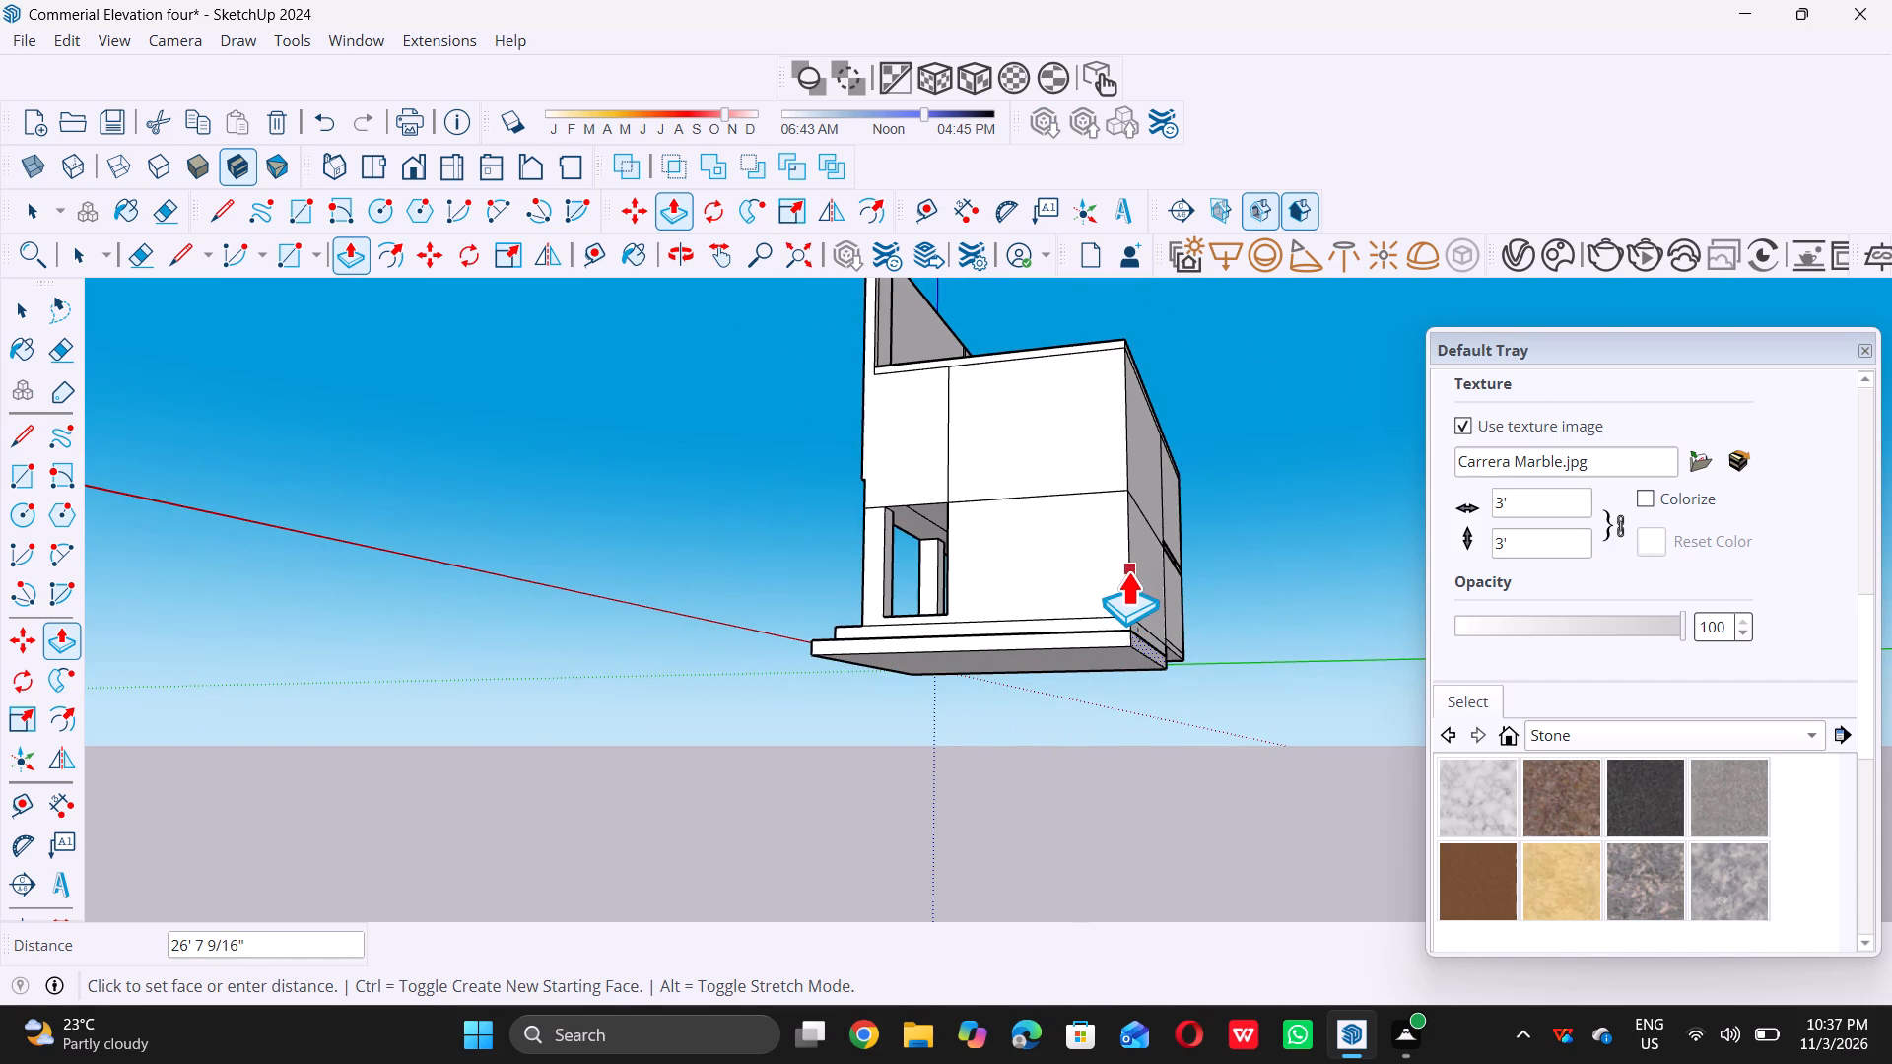
{"action": "double_click", "coordinate": [1125, 570]}
{"action": "key", "text": "space"}
Push/Pull the upper slab's inner side face 20' across to the other side of the building.
{"action": "scroll", "coordinate": [1078, 665], "scroll_direction": "down", "scroll_amount": 5}
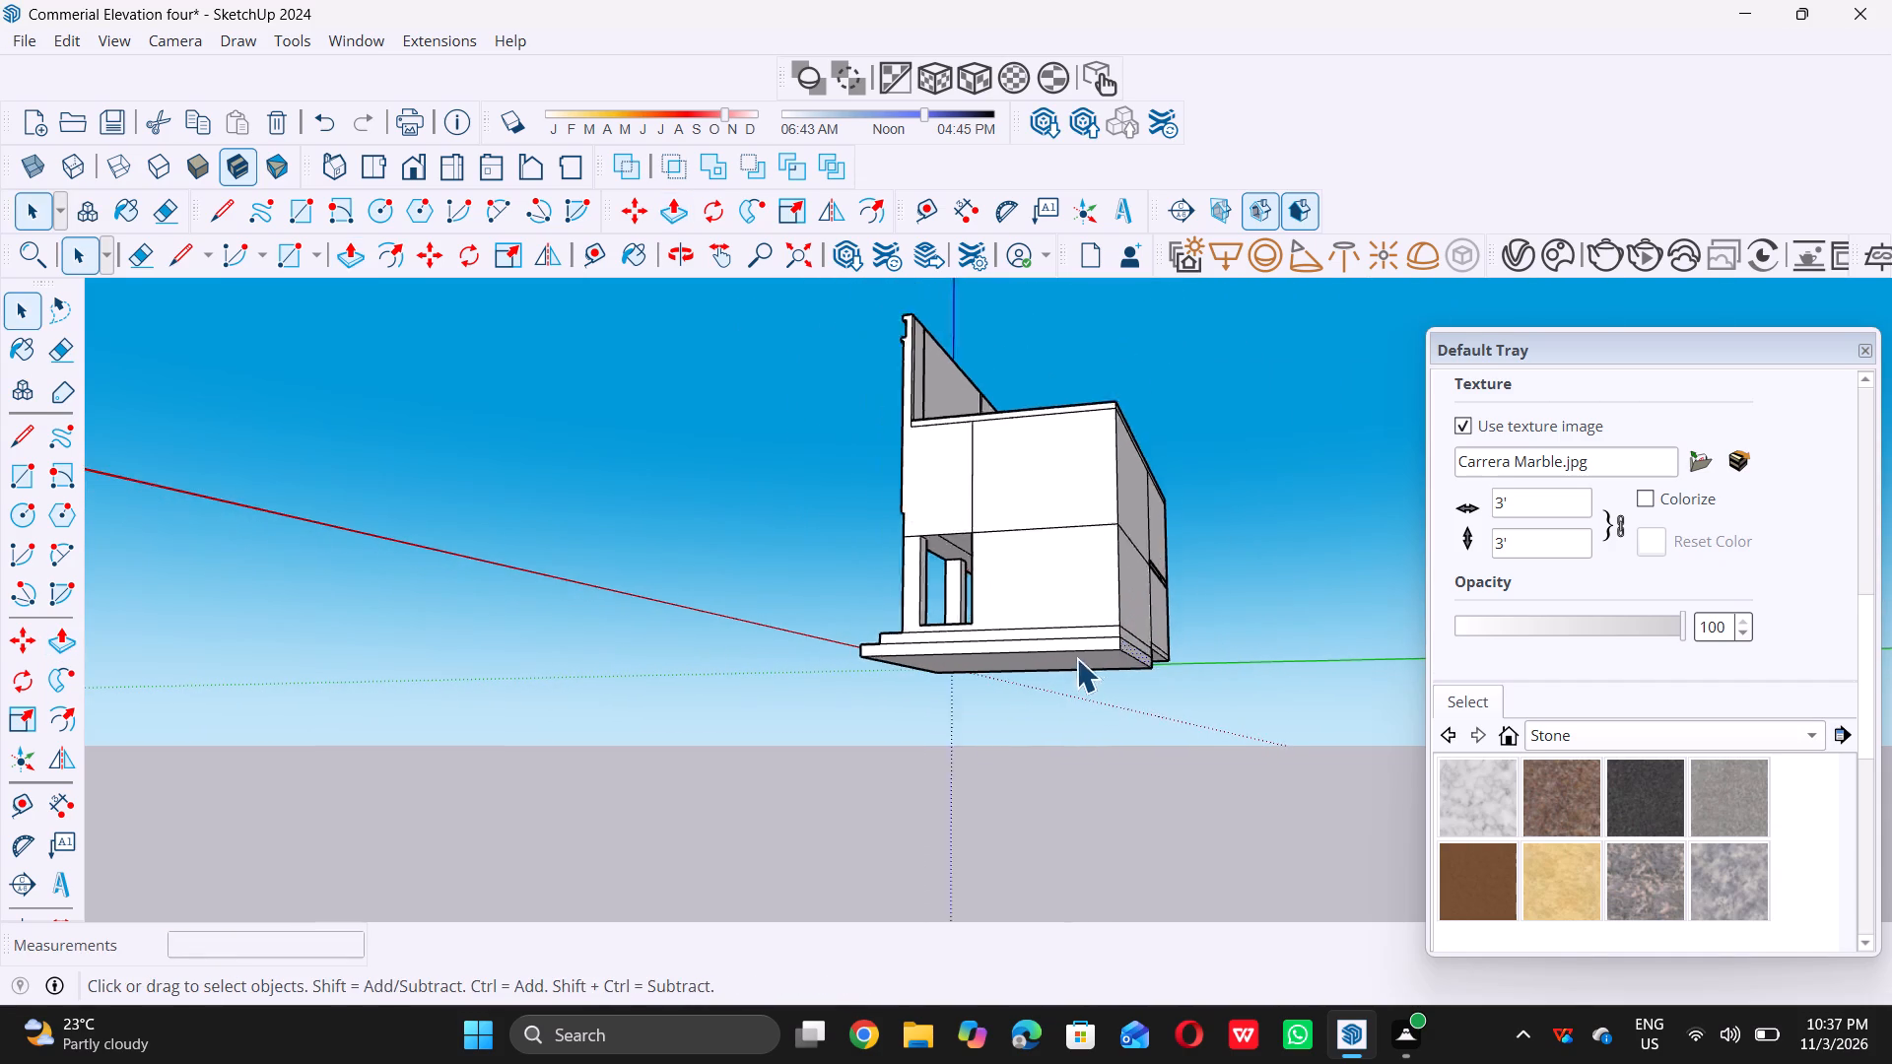
{"action": "middle_click_drag", "start_coordinate": [1013, 661], "coordinate": [149, 703]}
{"action": "middle_click", "coordinate": [149, 703]}
{"action": "middle_click_drag", "start_coordinate": [426, 712], "coordinate": [554, 648]}
{"action": "scroll", "coordinate": [897, 667], "scroll_direction": "up", "scroll_amount": 4}
{"action": "scroll", "coordinate": [1005, 641], "scroll_direction": "up", "scroll_amount": 15}
{"action": "left_click", "coordinate": [923, 603]}
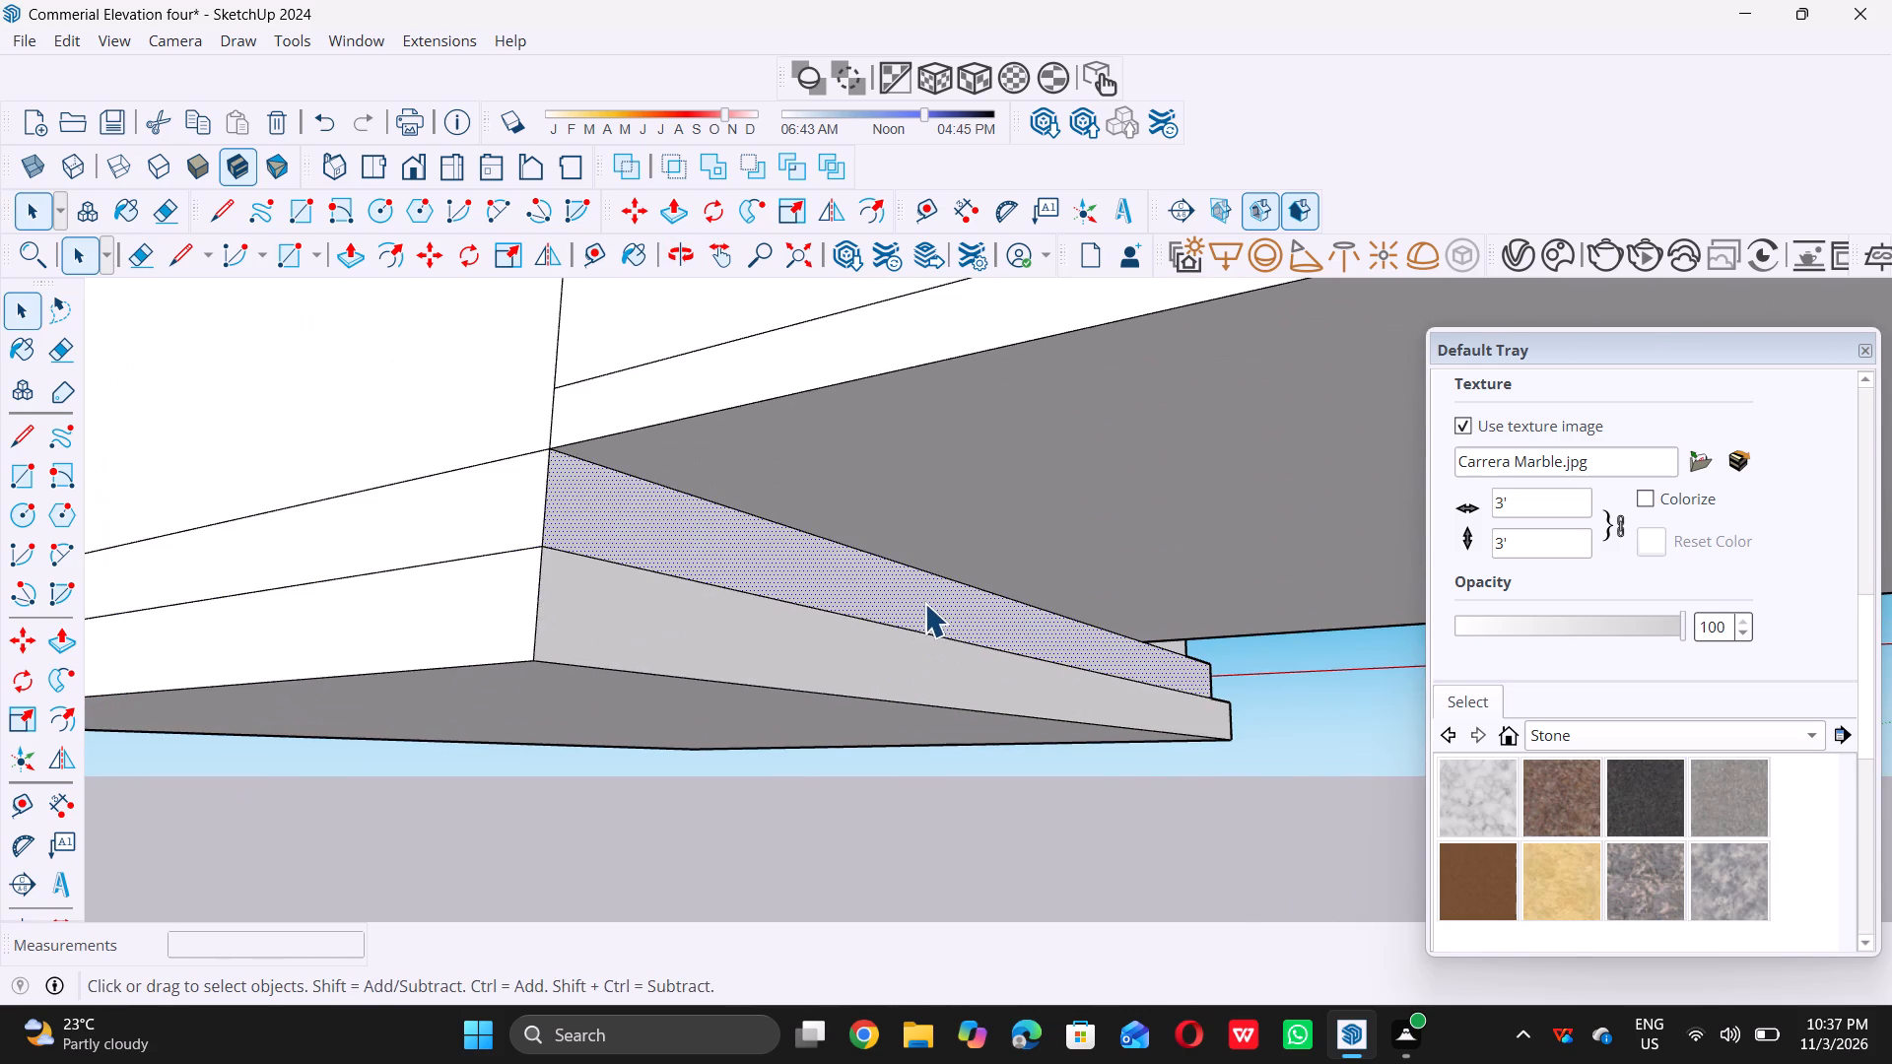
{"action": "key", "text": "p"}
{"action": "double_click", "coordinate": [916, 586]}
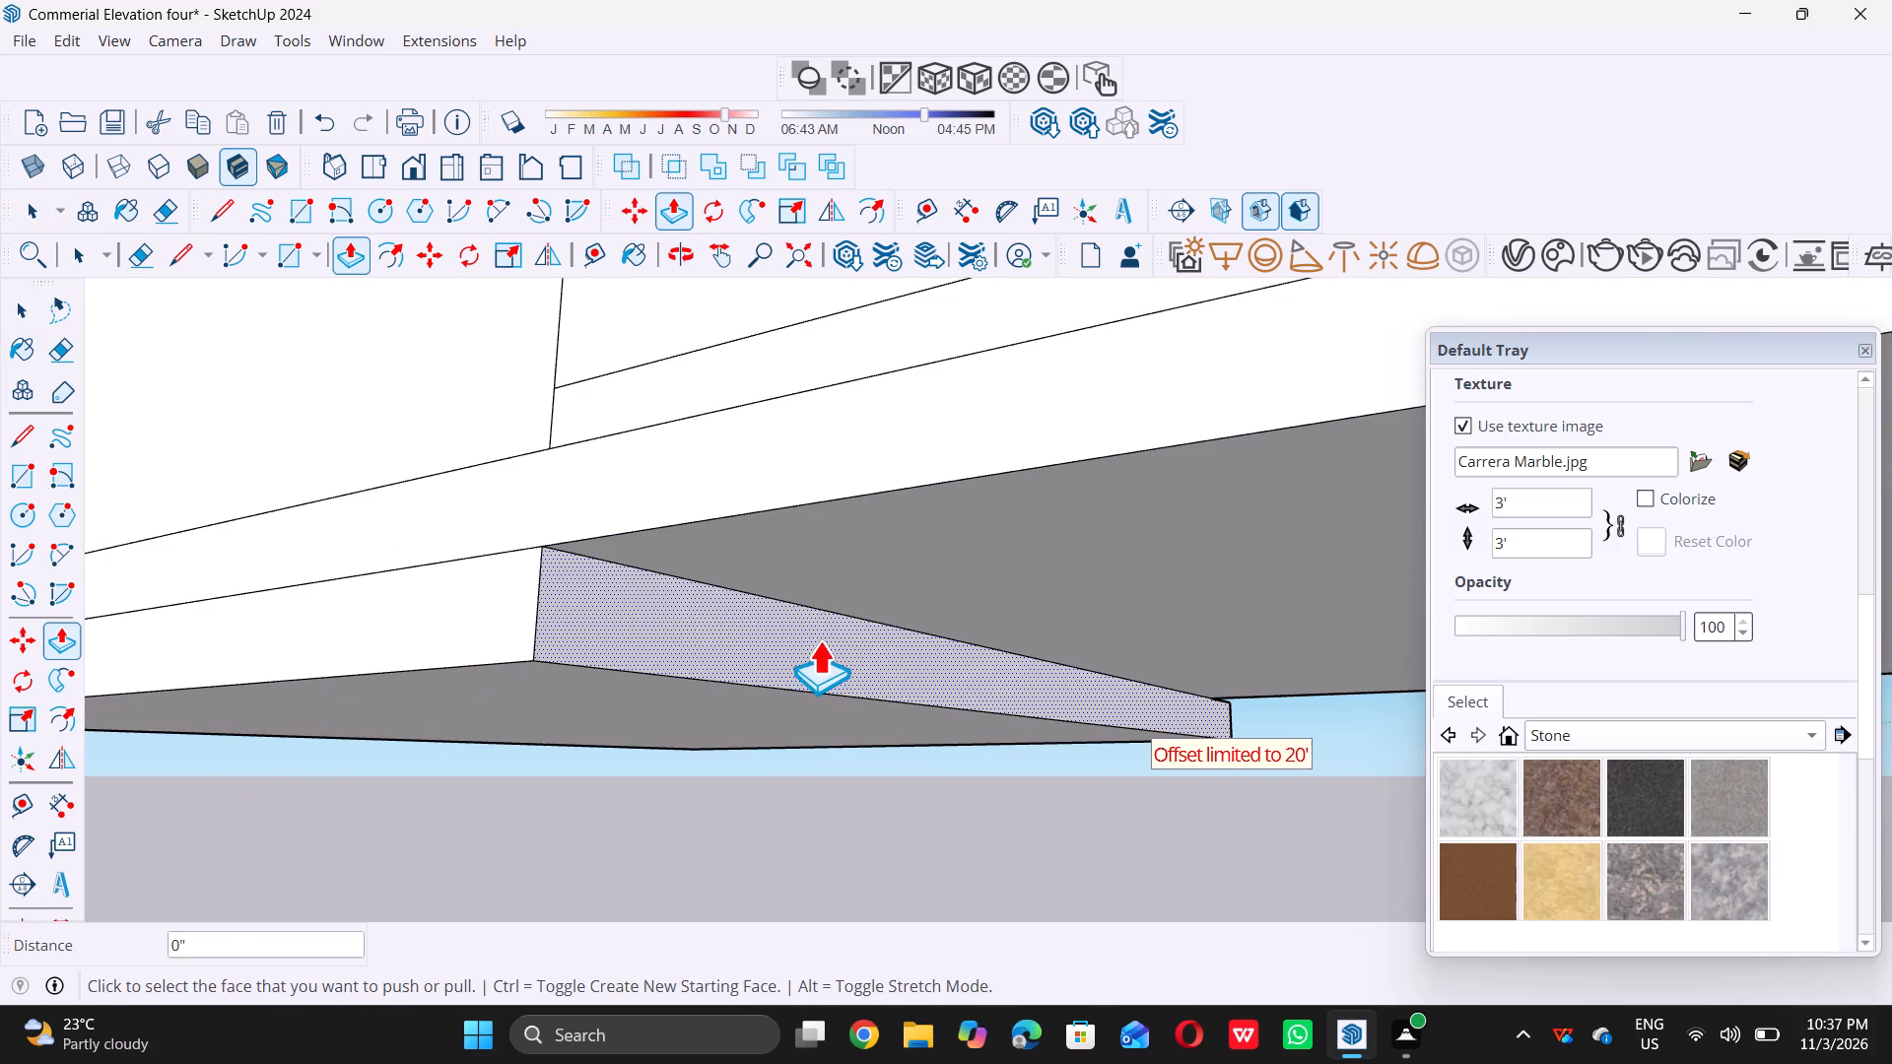
Push/Pull the lower slab's inner side face 20' so it spans the full building width.
{"action": "left_click", "coordinate": [819, 640]}
{"action": "scroll", "coordinate": [910, 670], "scroll_direction": "down", "scroll_amount": 14}
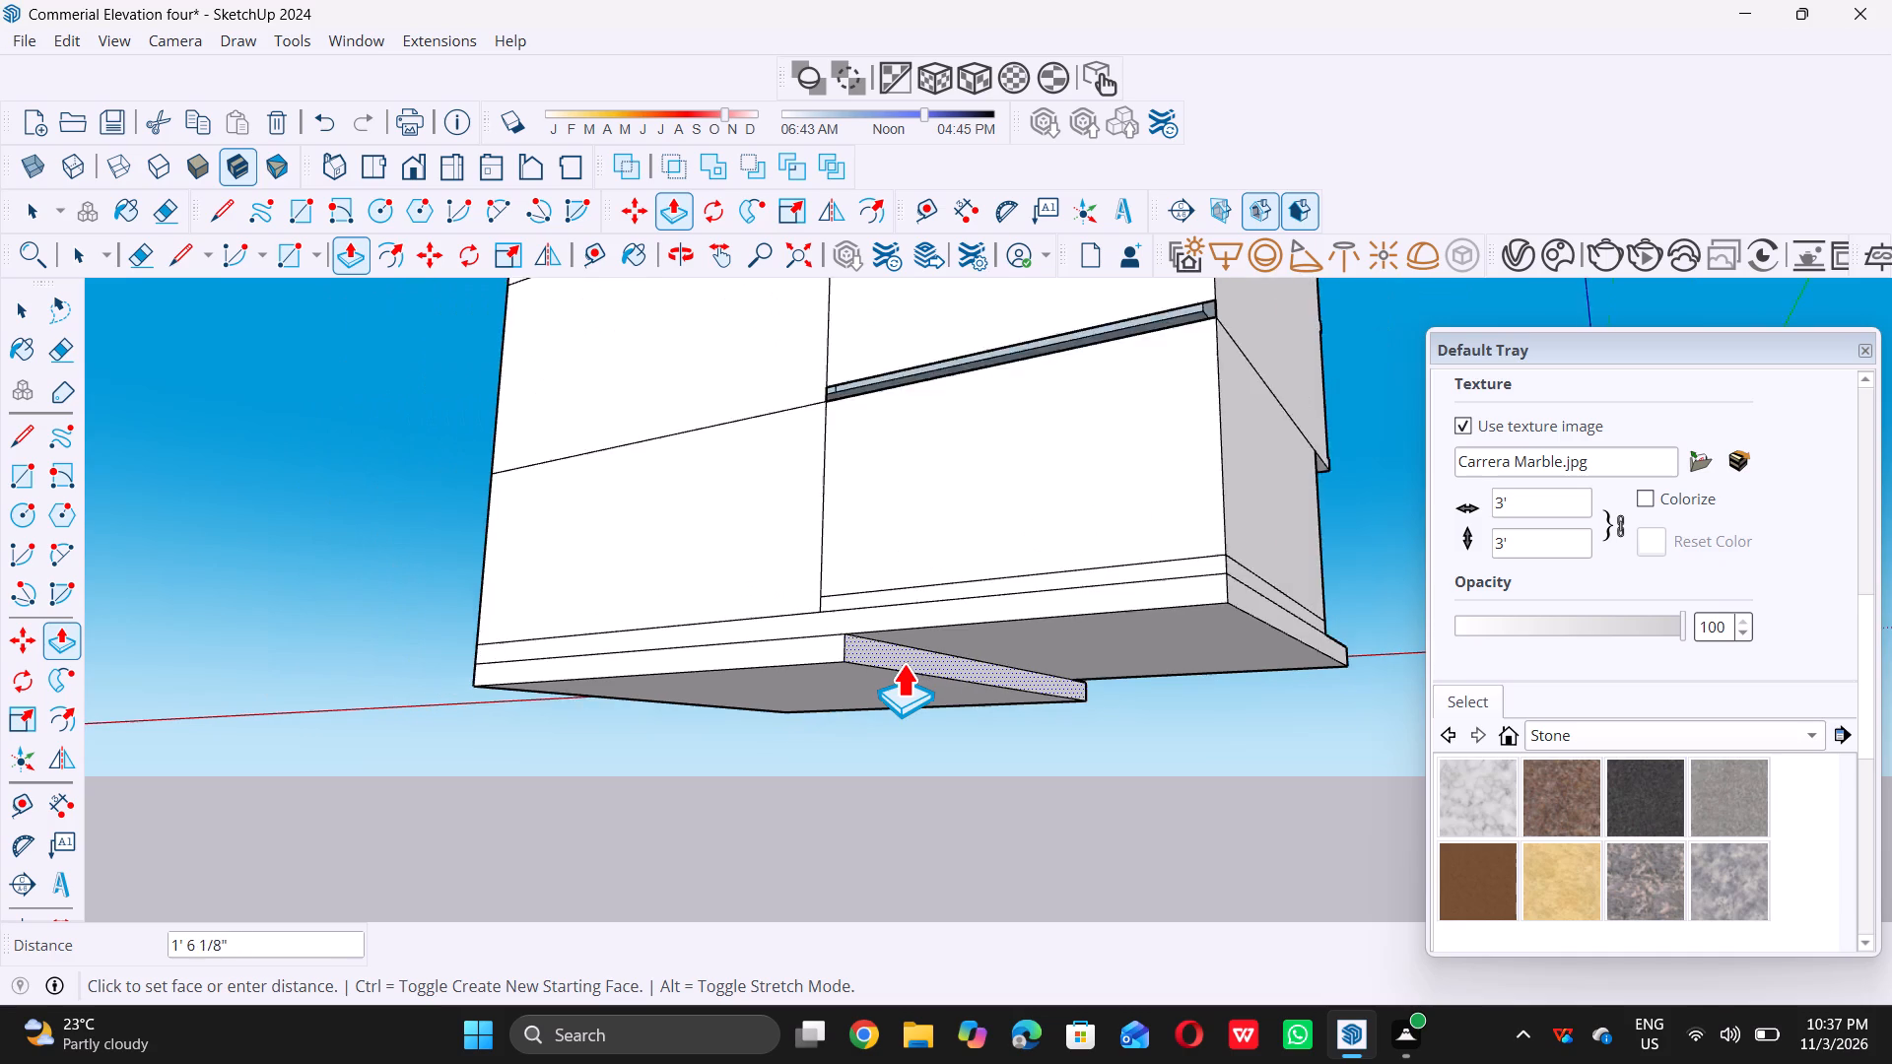
{"action": "scroll", "coordinate": [903, 663], "scroll_direction": "down", "scroll_amount": 3}
{"action": "double_click", "coordinate": [1104, 572]}
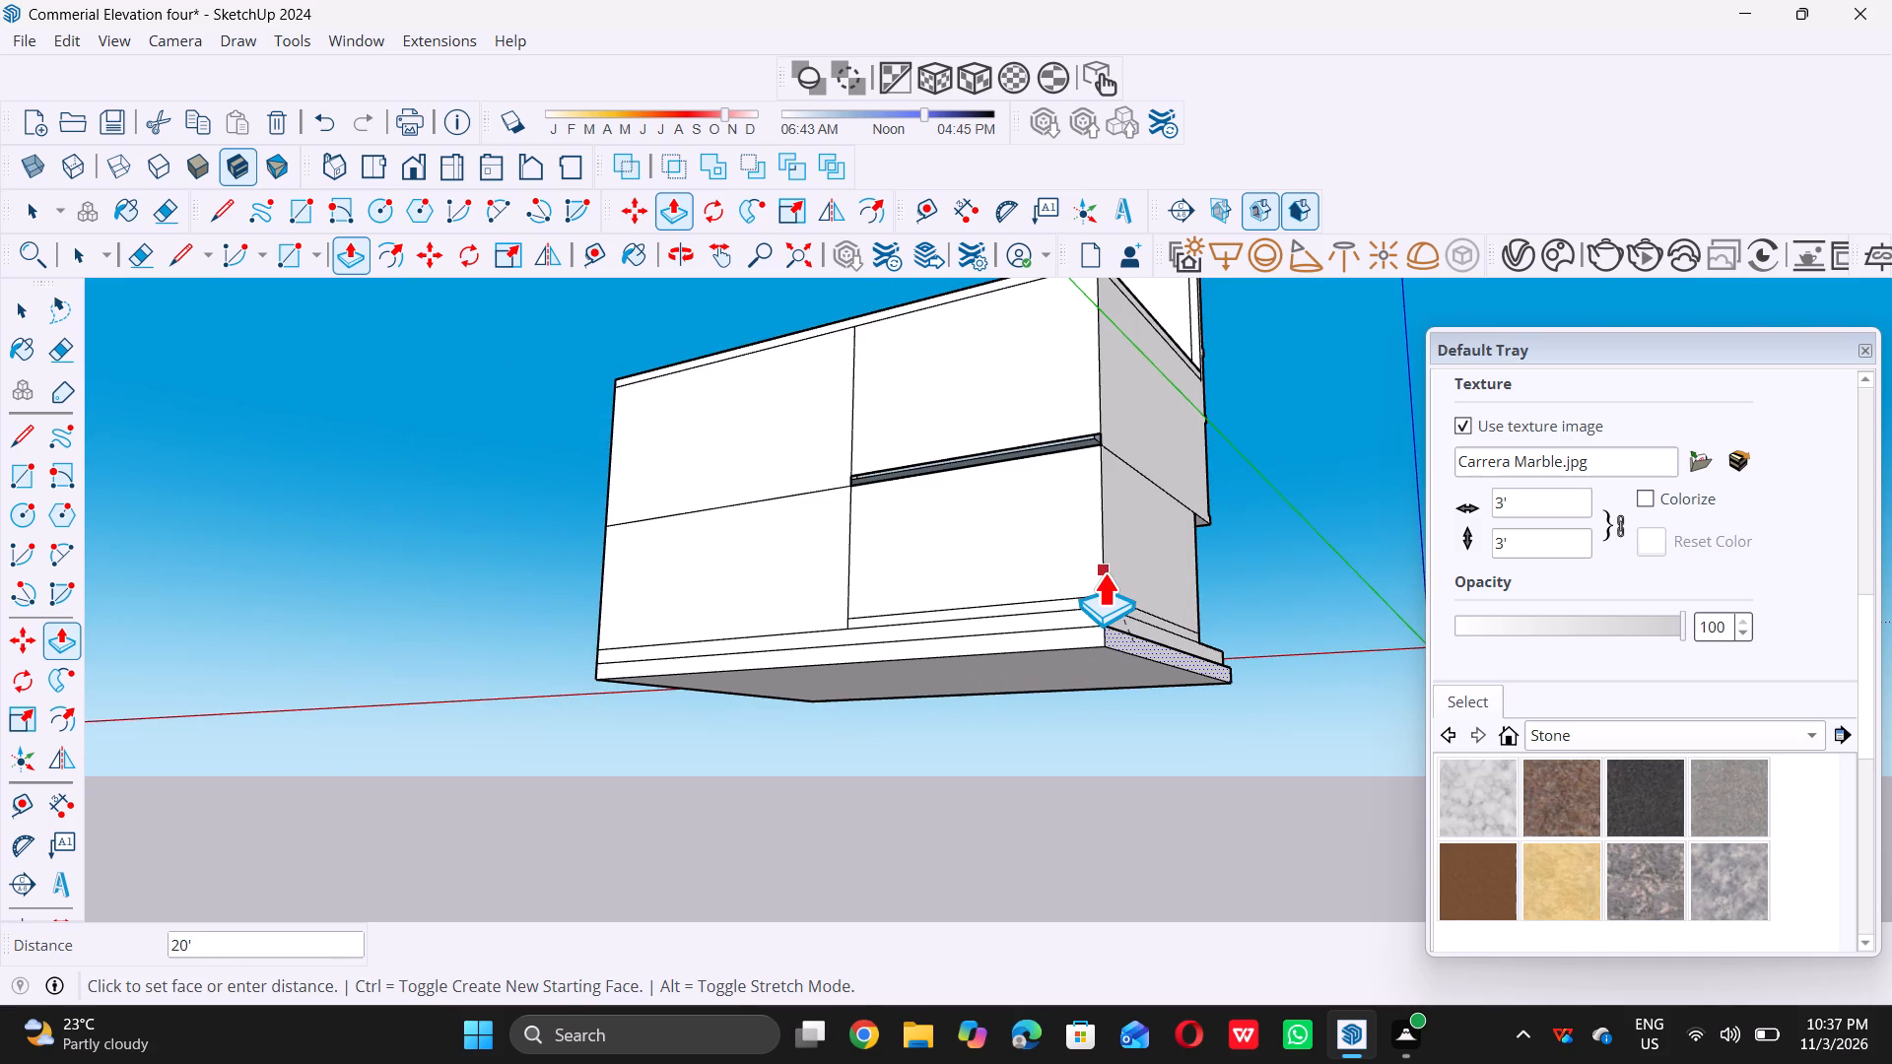
{"action": "key", "text": "space"}
Close the open 20' long gap between floors on the rear wall with a rectangle.
{"action": "scroll", "coordinate": [1025, 666], "scroll_direction": "down", "scroll_amount": 8}
{"action": "scroll", "coordinate": [949, 519], "scroll_direction": "up", "scroll_amount": 4}
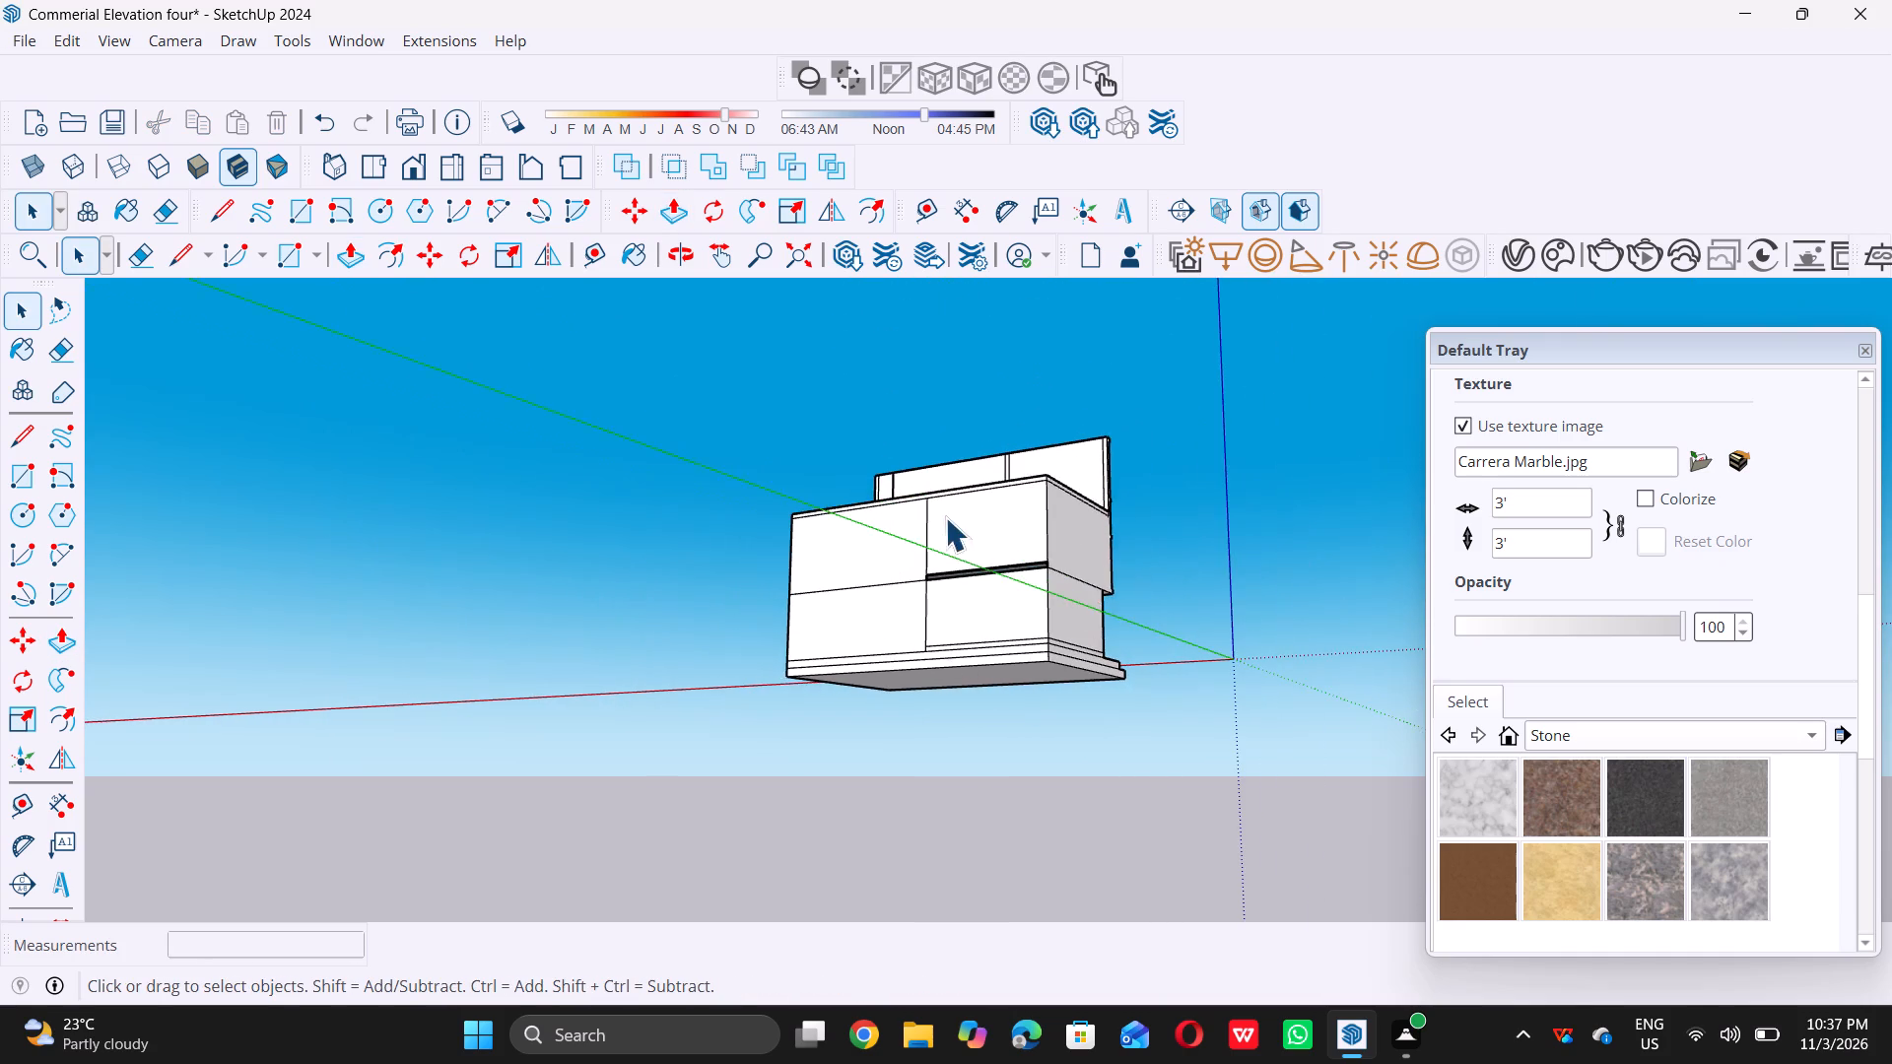
{"action": "middle_click_drag", "start_coordinate": [893, 572], "coordinate": [986, 696]}
{"action": "scroll", "coordinate": [1085, 704], "scroll_direction": "up", "scroll_amount": 5}
{"action": "scroll", "coordinate": [1187, 708], "scroll_direction": "up", "scroll_amount": 6}
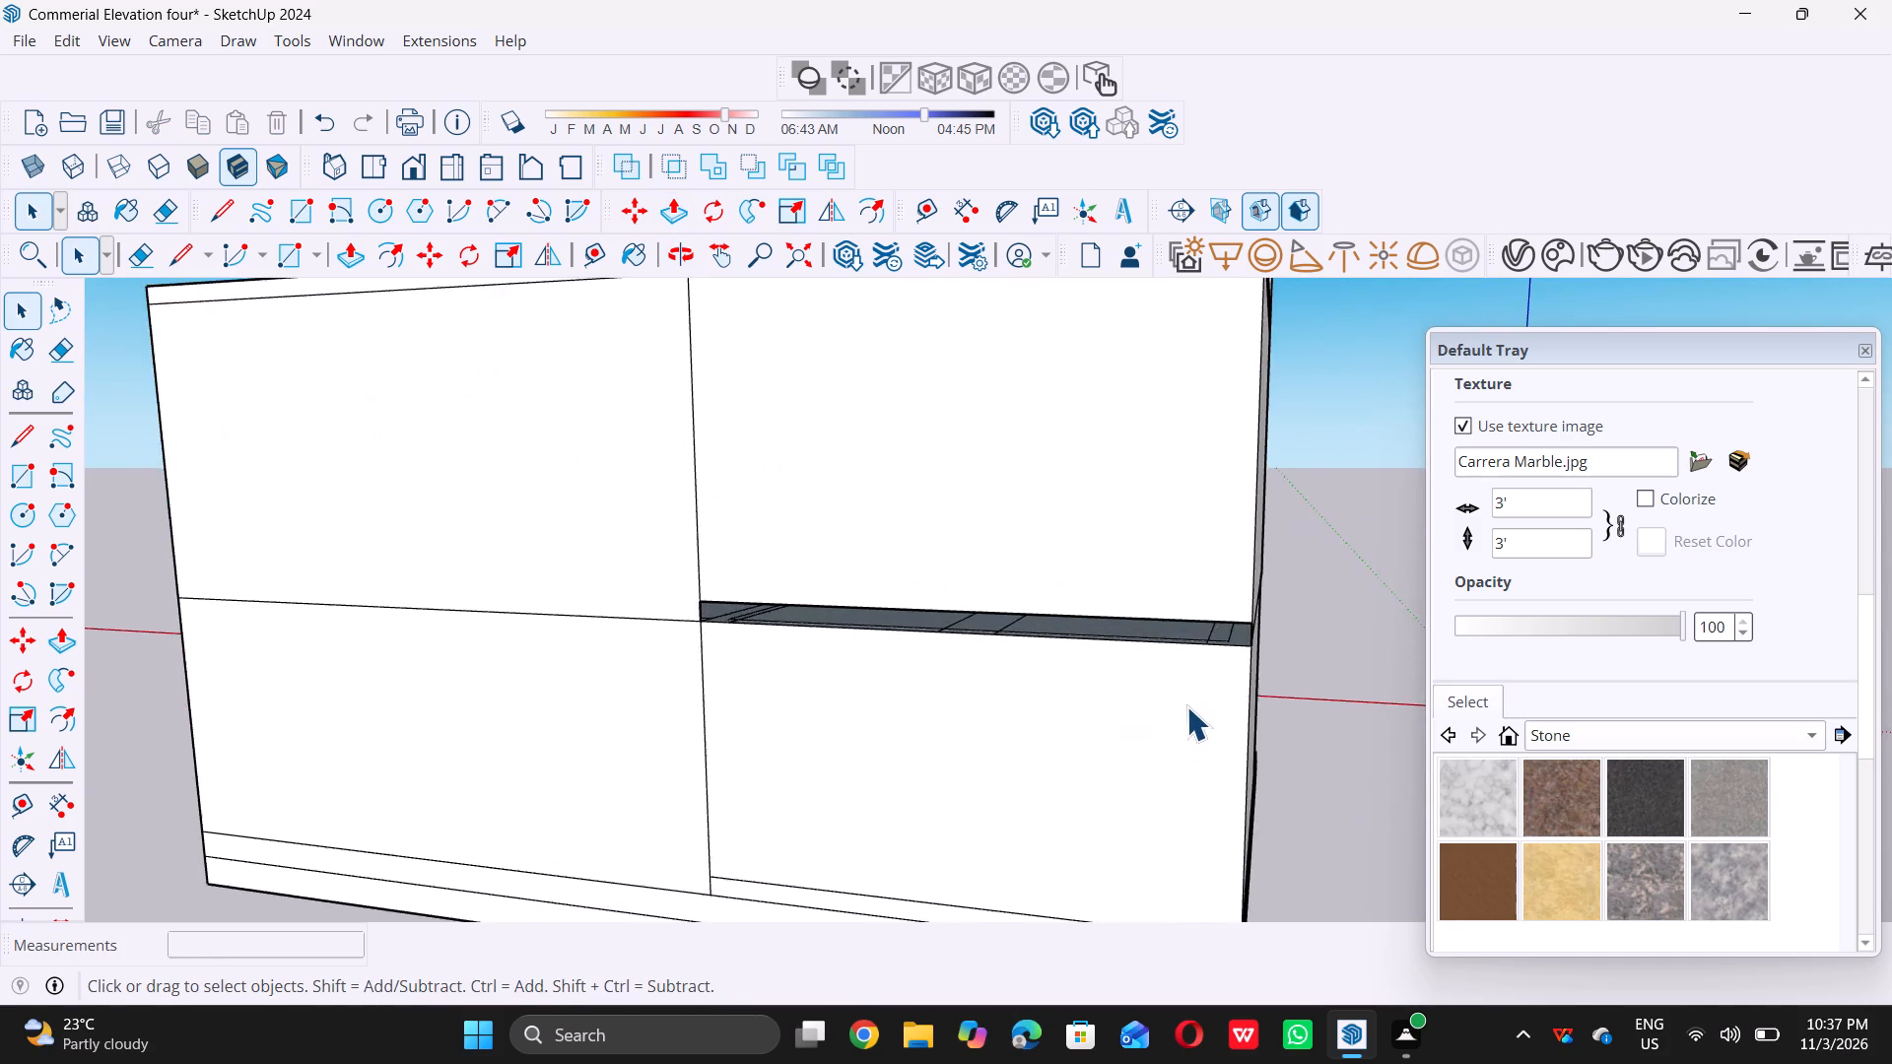
{"action": "scroll", "coordinate": [1186, 706], "scroll_direction": "up", "scroll_amount": 2}
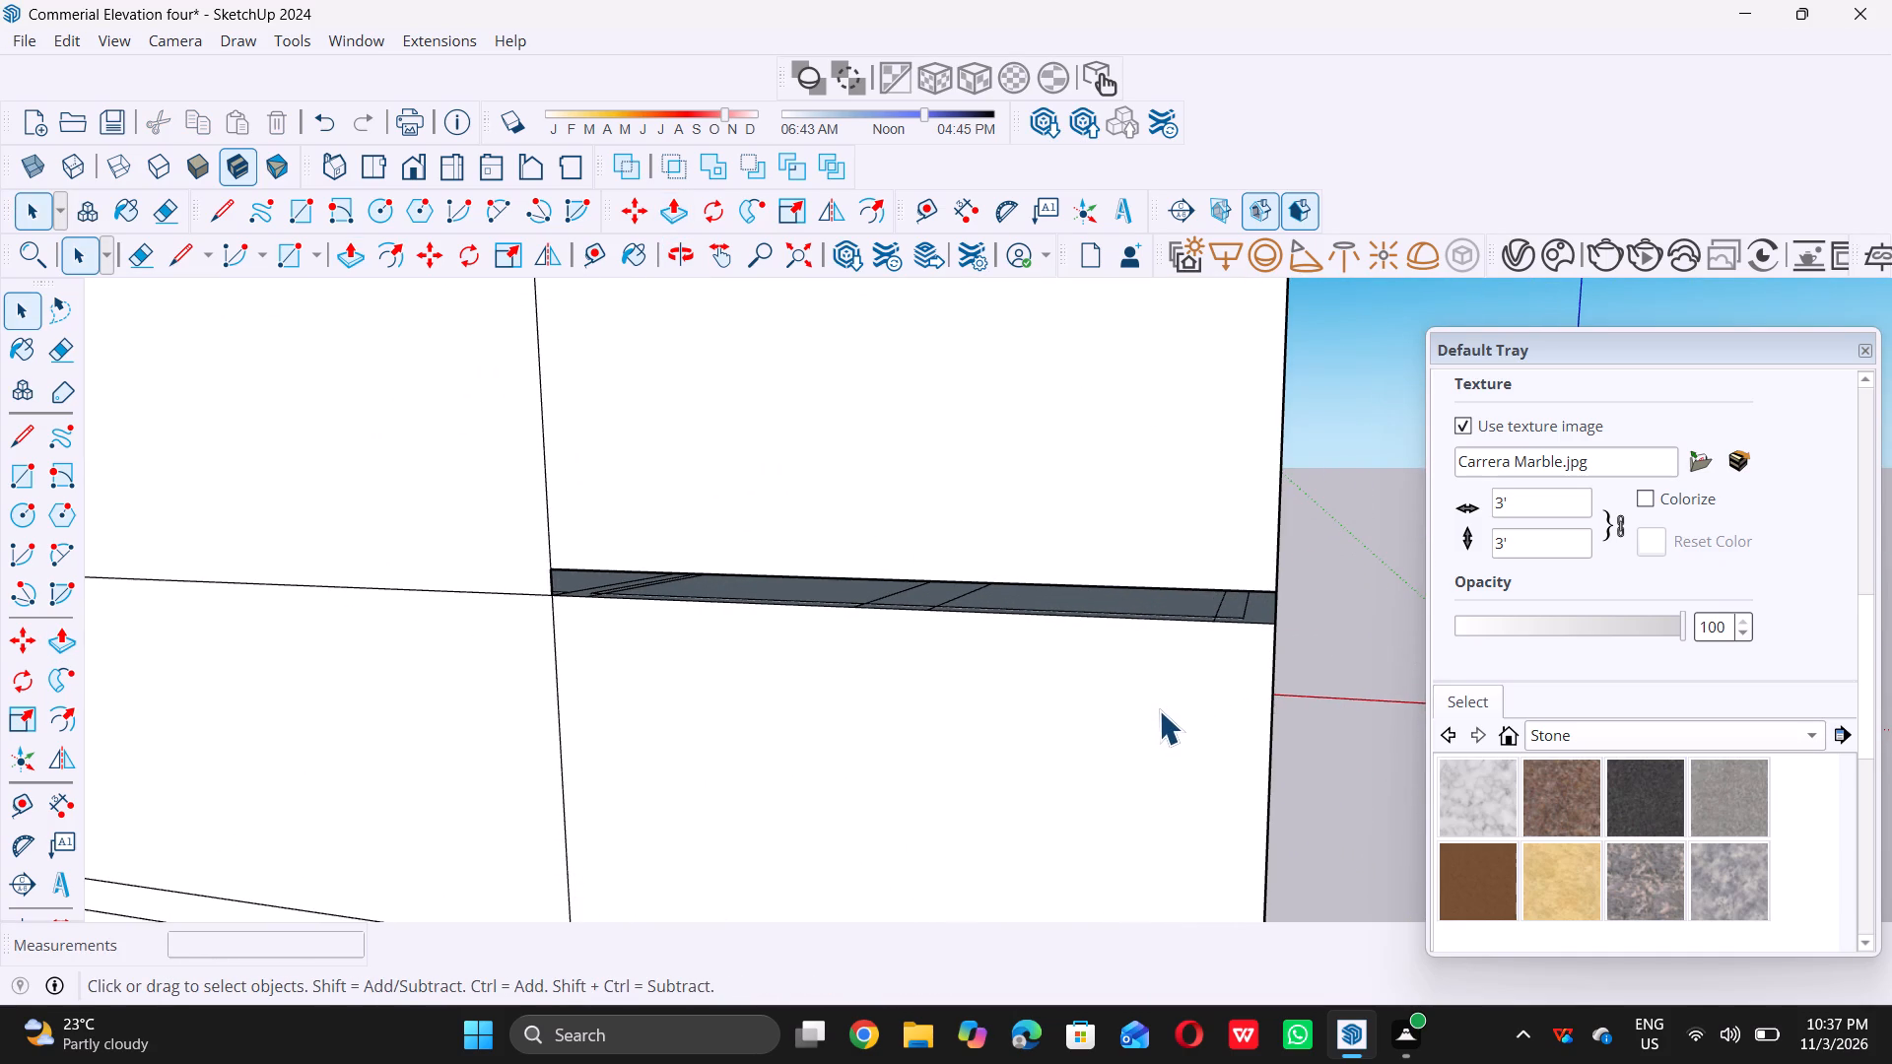
{"action": "key", "text": "r"}
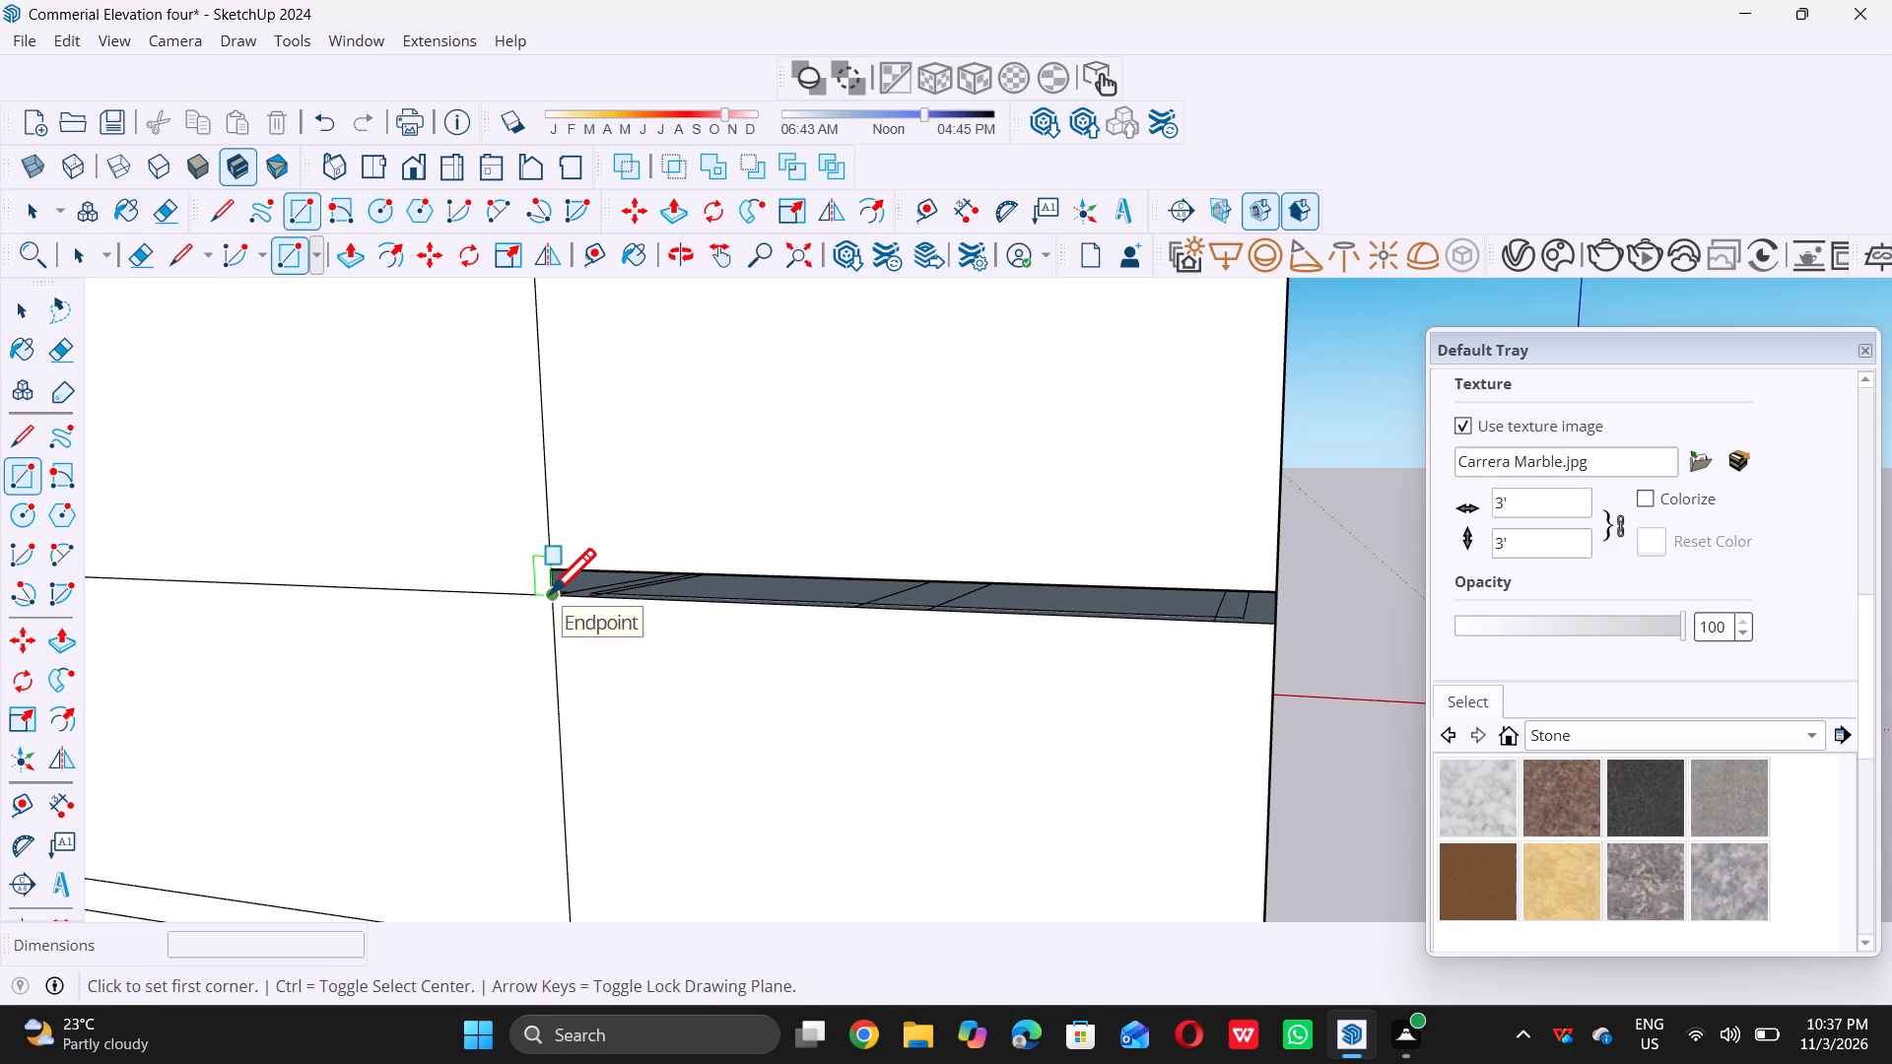
{"action": "left_click", "coordinate": [550, 593]}
{"action": "scroll", "coordinate": [550, 595], "scroll_direction": "down", "scroll_amount": 2}
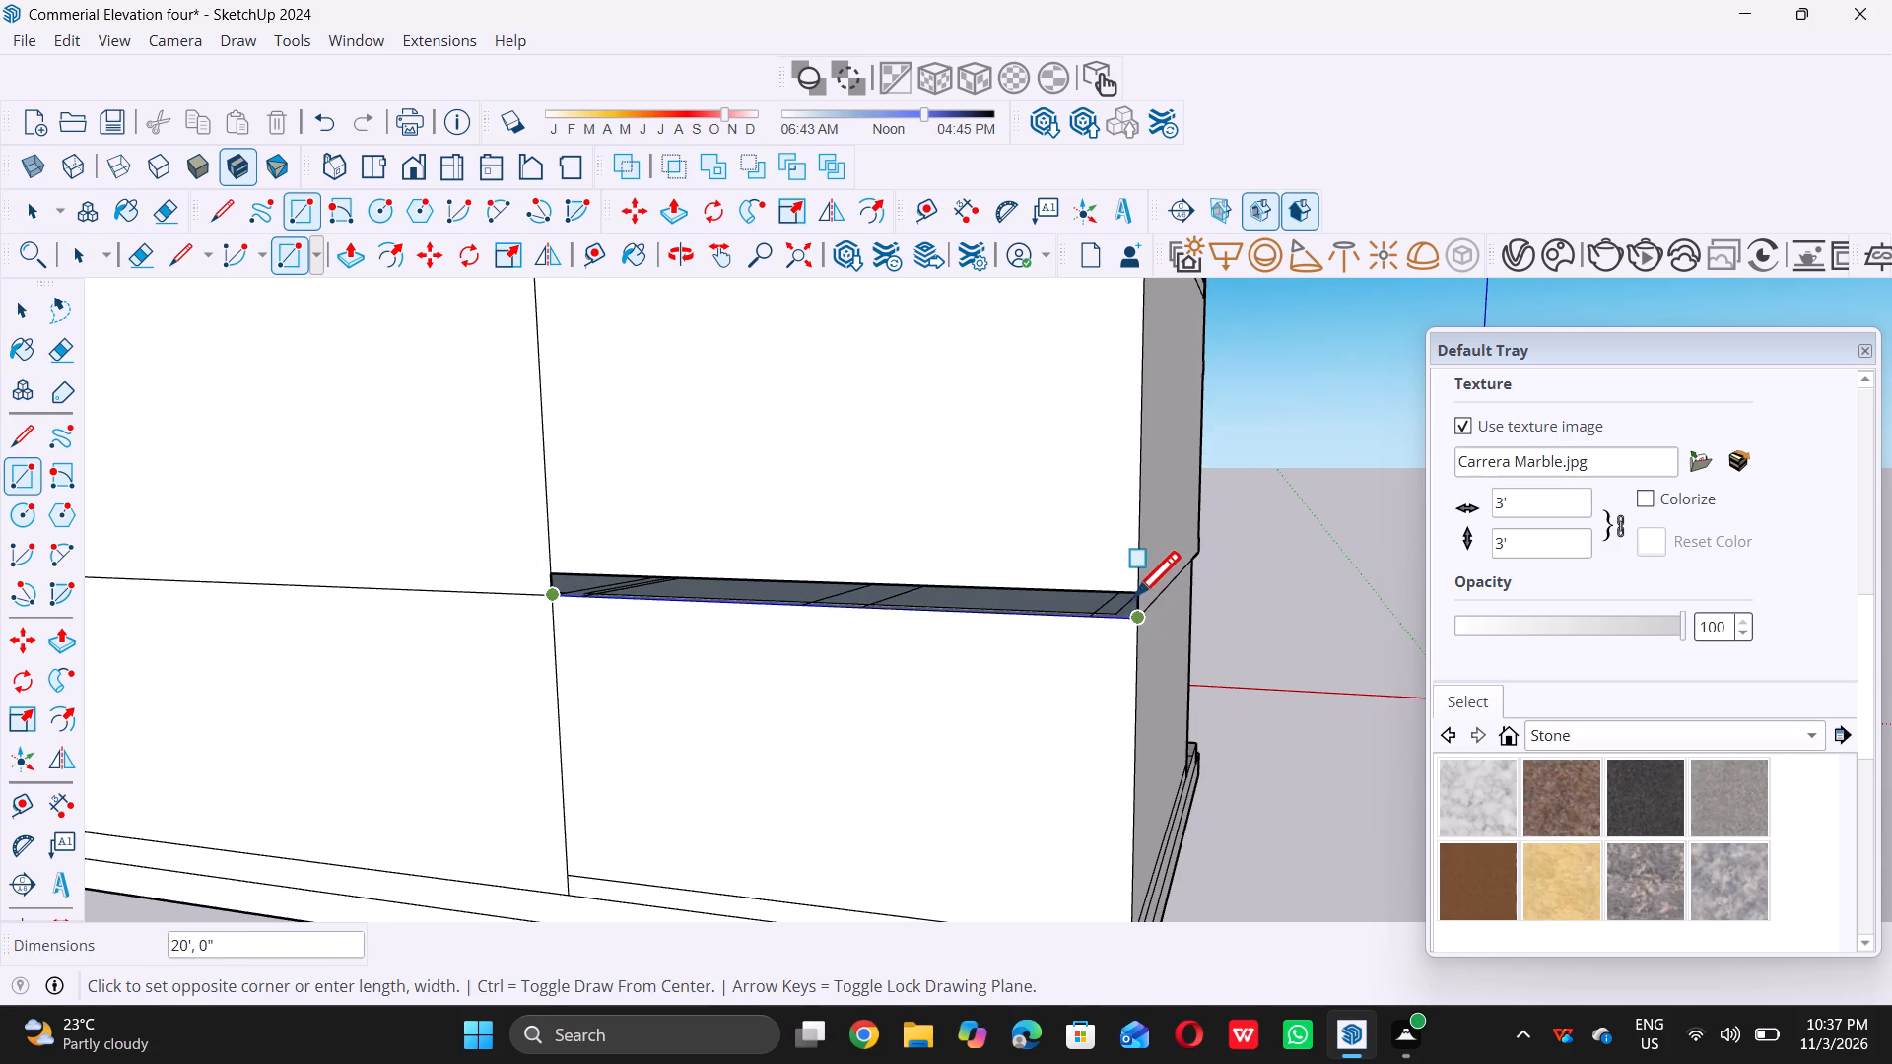
{"action": "left_click", "coordinate": [1134, 593]}
{"action": "key", "text": "space"}
Erase the seam line along the upper step's tread in front of the two open ground-floor bays.
{"action": "scroll", "coordinate": [968, 673], "scroll_direction": "down", "scroll_amount": 5}
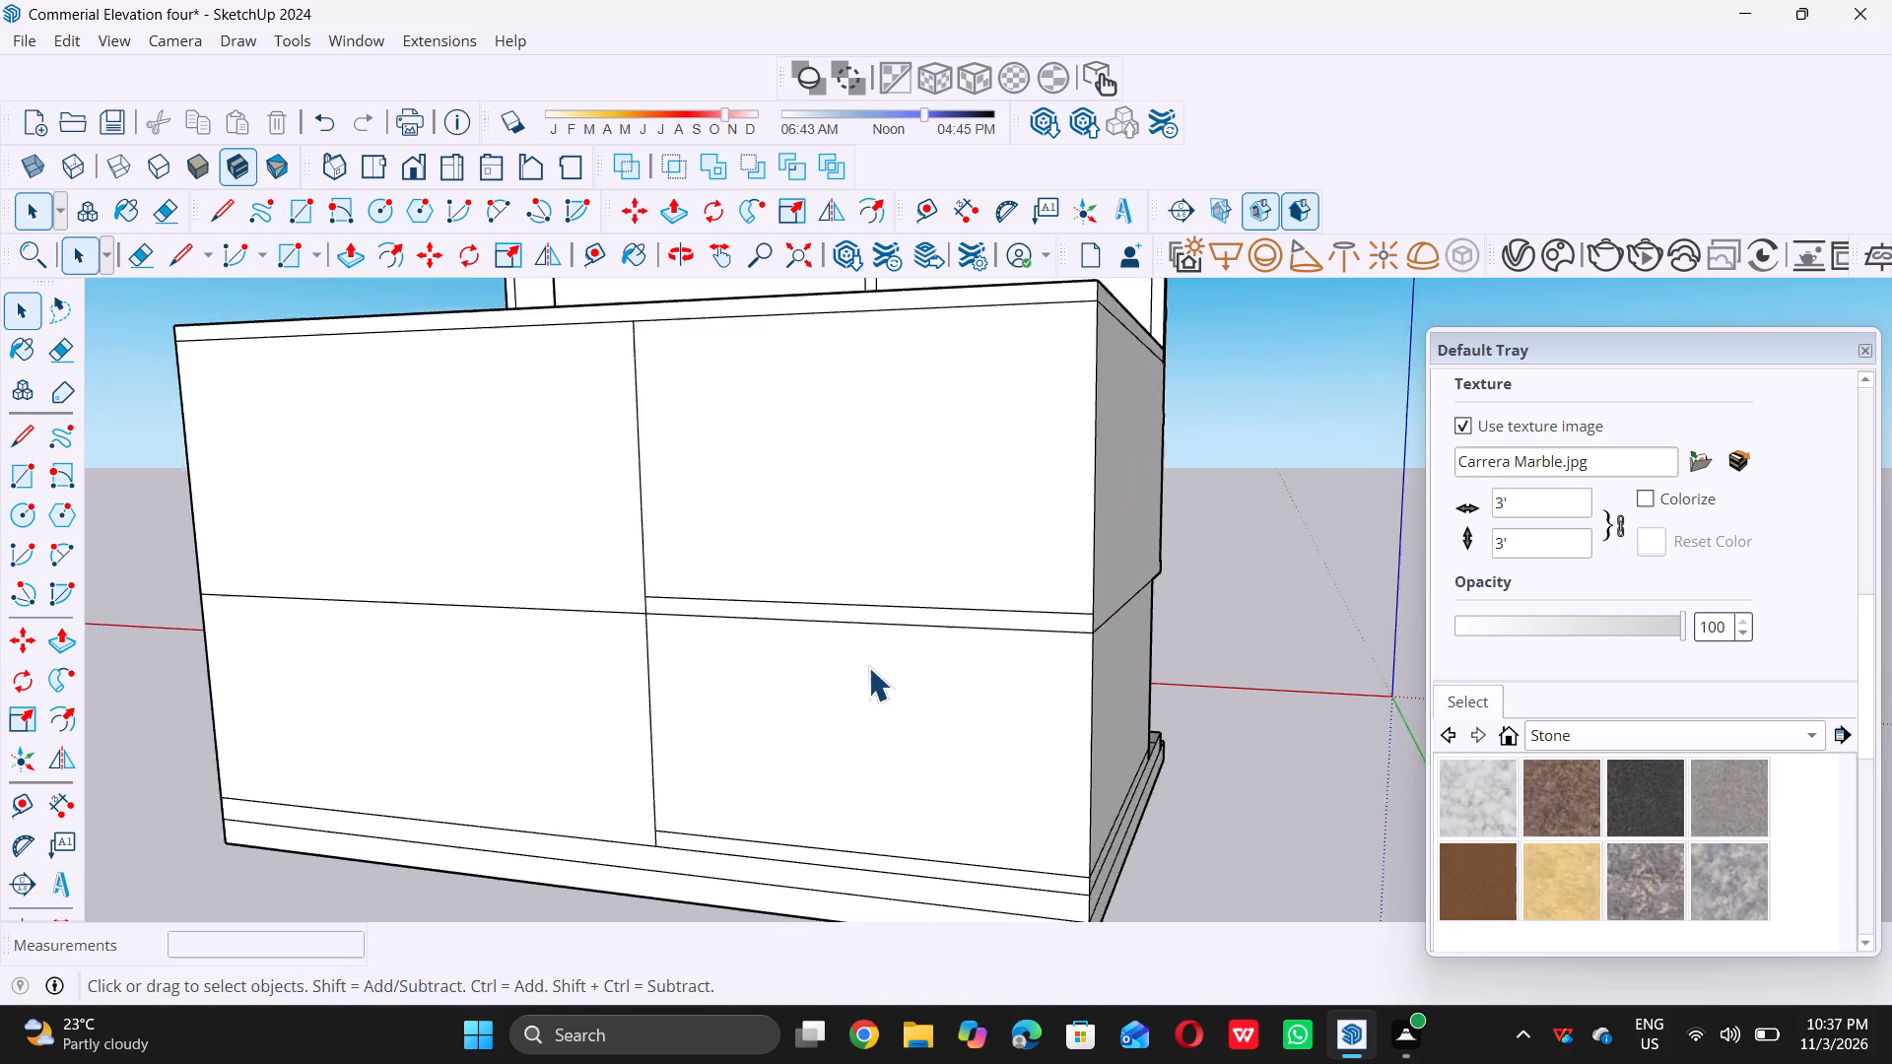
{"action": "scroll", "coordinate": [868, 667], "scroll_direction": "down", "scroll_amount": 10}
{"action": "middle_click_drag", "start_coordinate": [851, 731], "coordinate": [30, 735]}
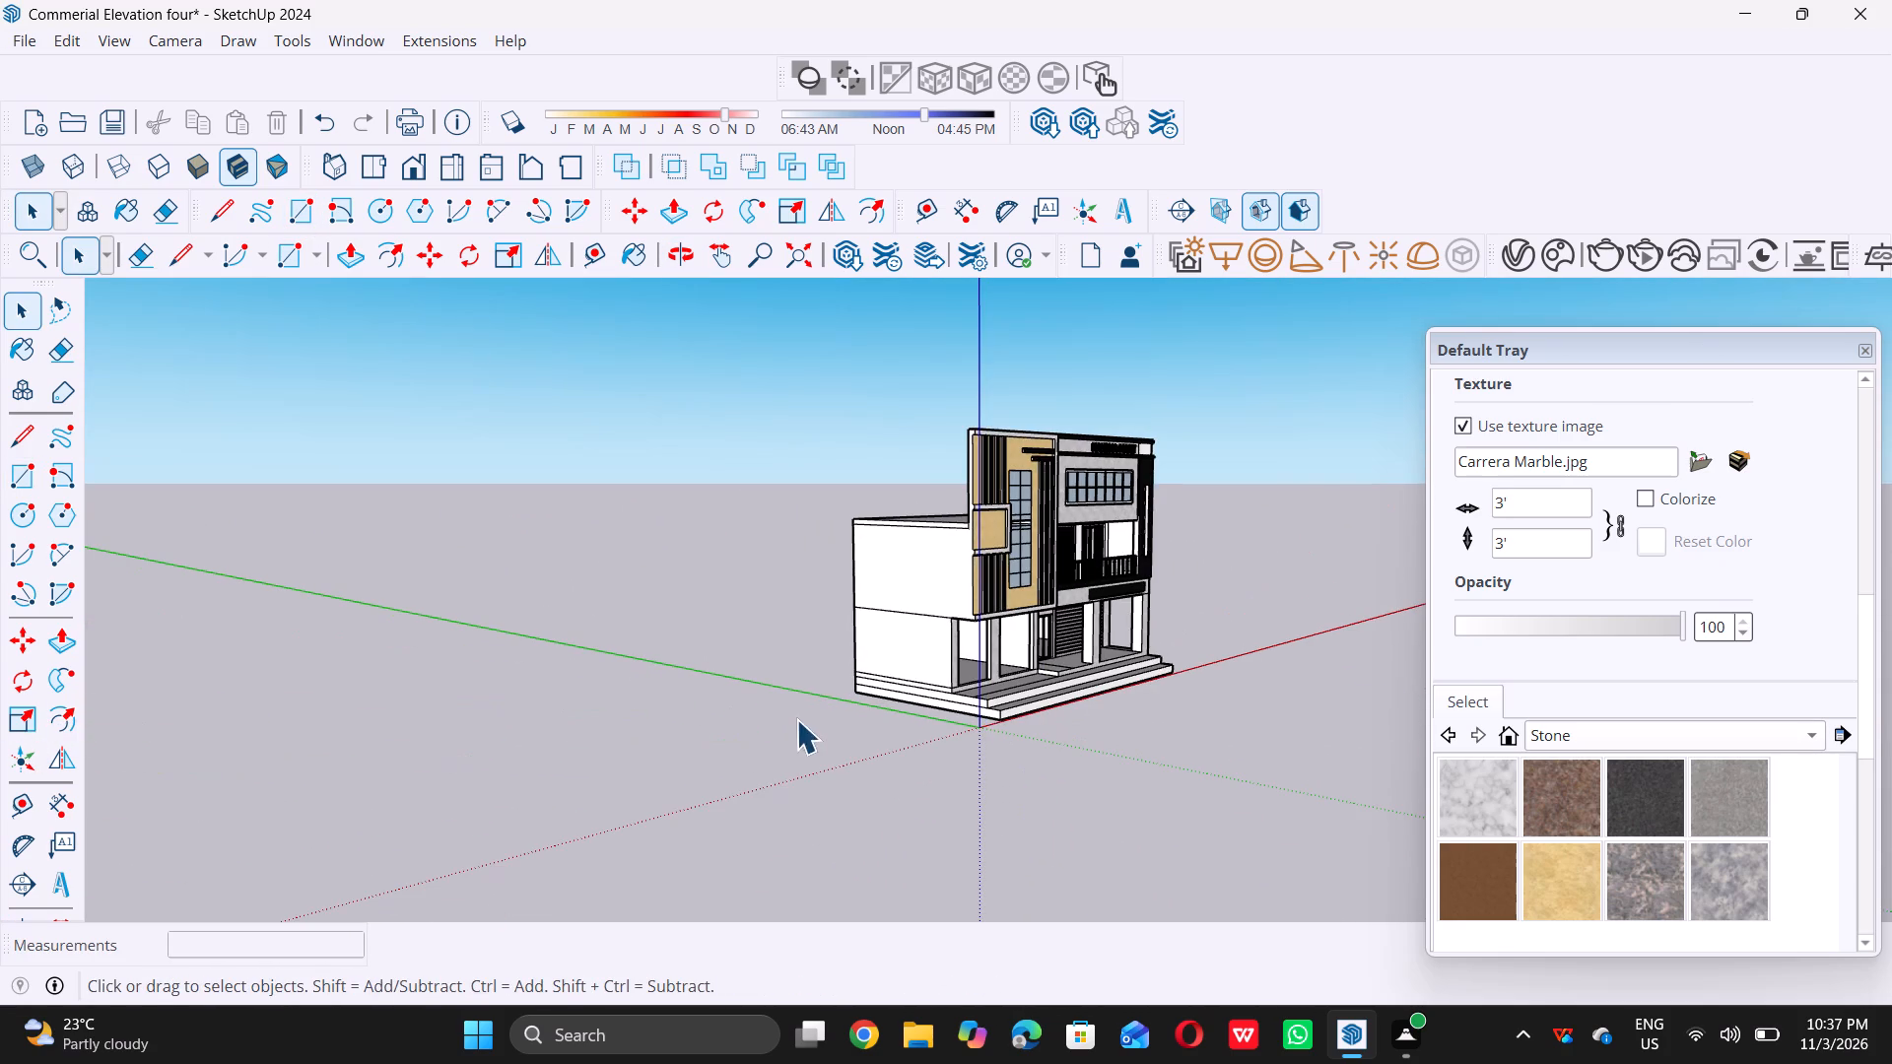
{"action": "scroll", "coordinate": [819, 733], "scroll_direction": "down", "scroll_amount": 4}
{"action": "middle_click_drag", "start_coordinate": [925, 787], "coordinate": [945, 783]}
{"action": "middle_click_drag", "start_coordinate": [999, 715], "coordinate": [863, 725]}
{"action": "scroll", "coordinate": [1041, 684], "scroll_direction": "up", "scroll_amount": 11}
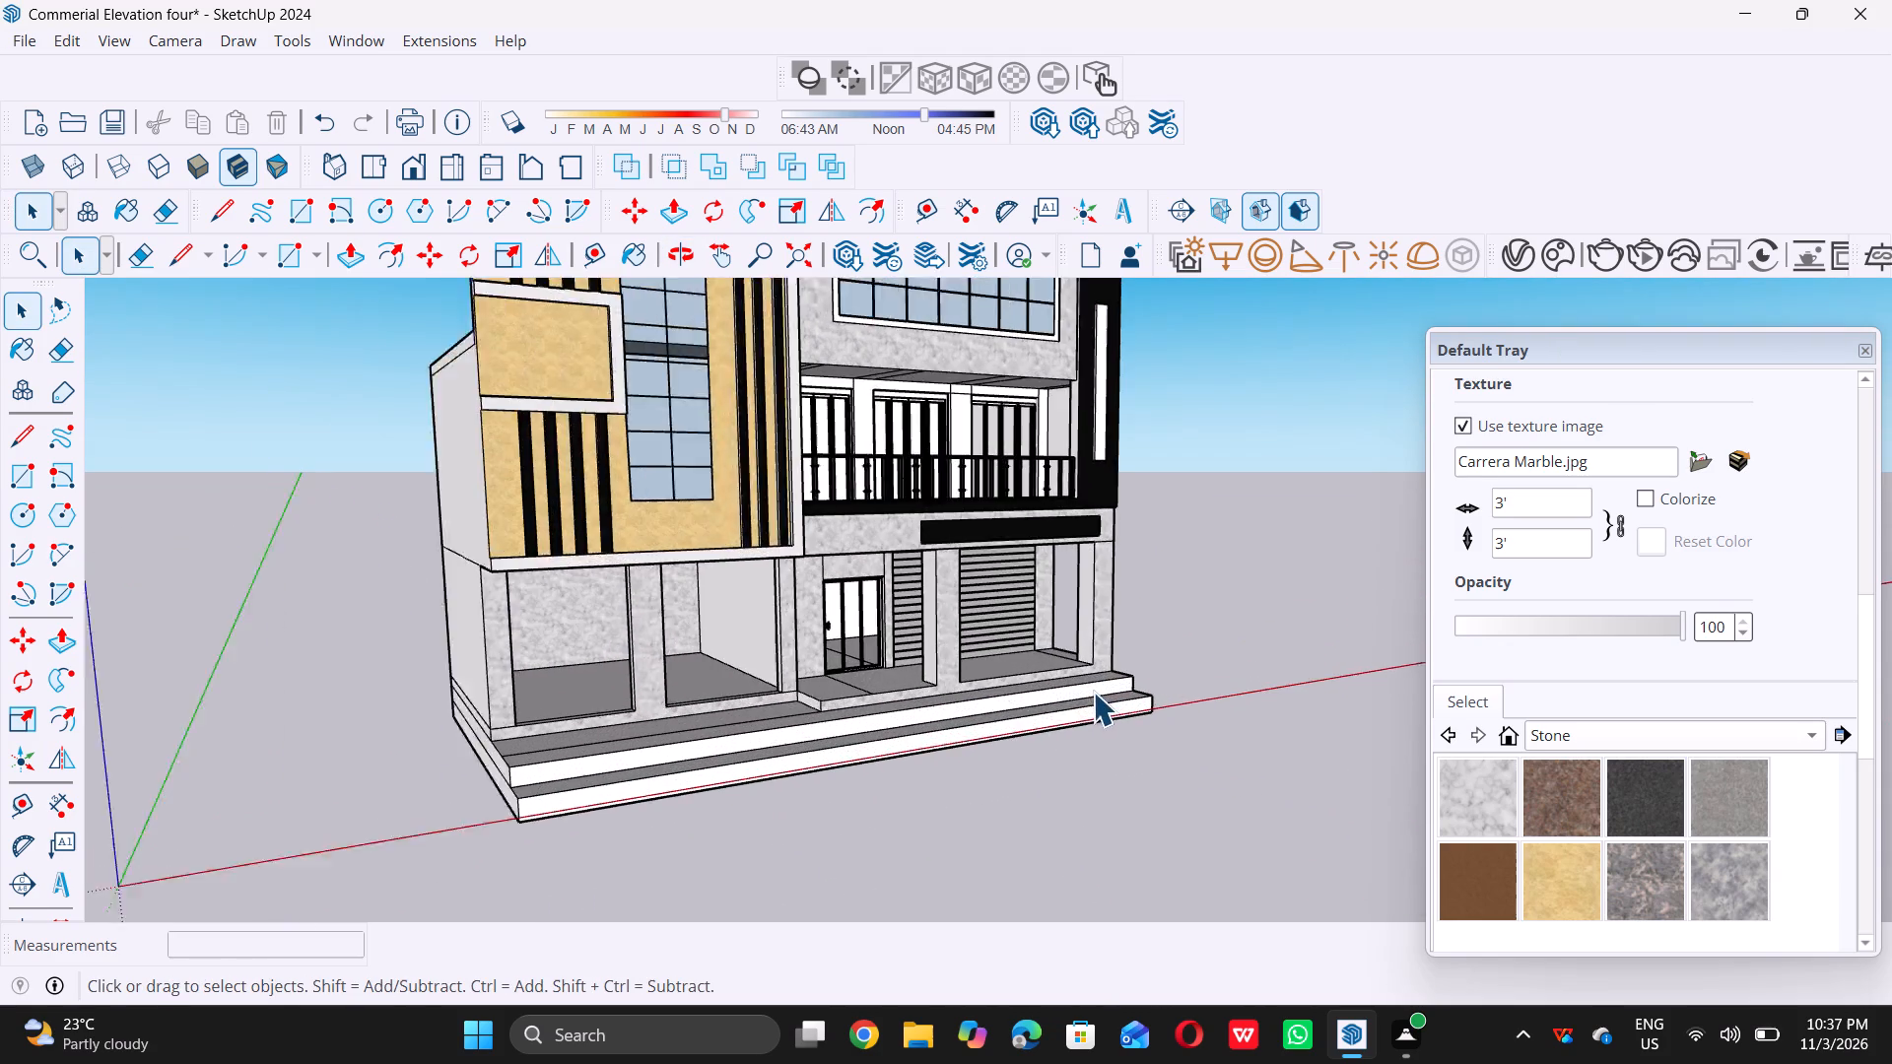
{"action": "middle_click_drag", "start_coordinate": [1078, 705], "coordinate": [890, 742]}
{"action": "middle_click", "coordinate": [890, 742]}
{"action": "scroll", "coordinate": [686, 683], "scroll_direction": "up", "scroll_amount": 1}
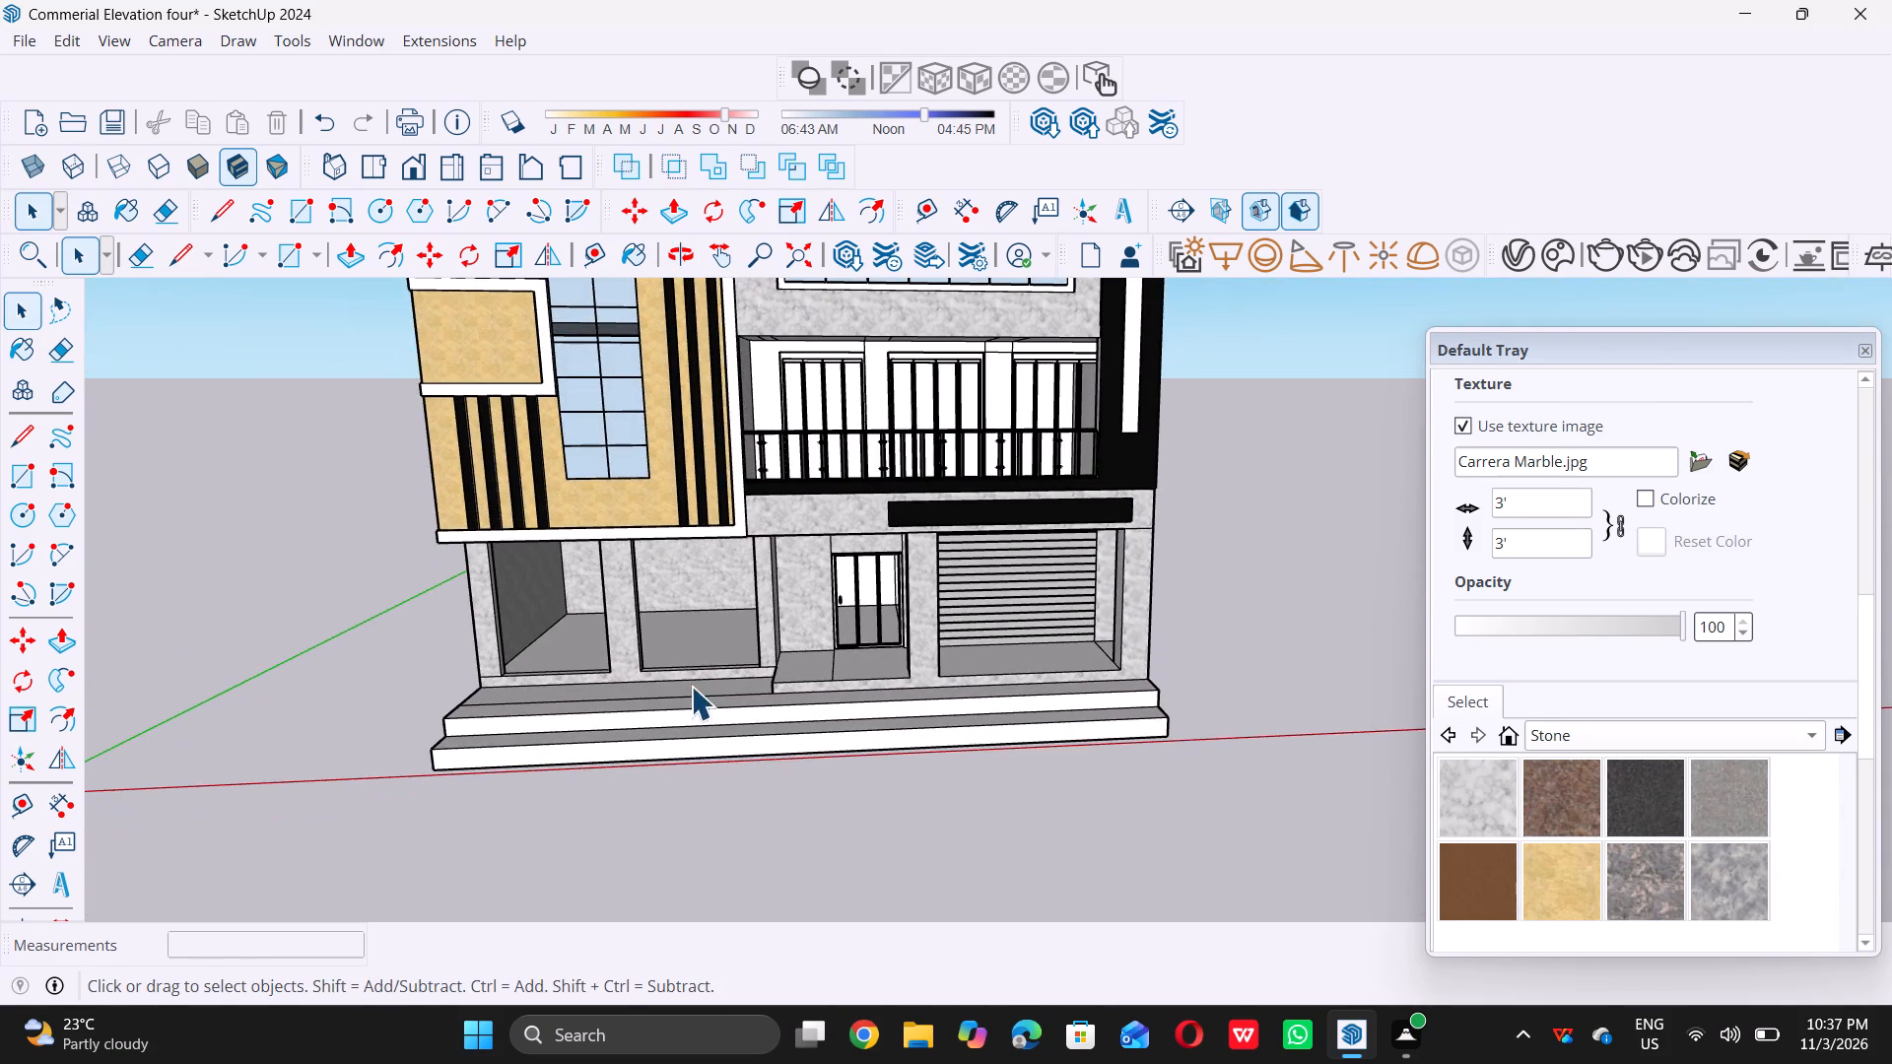
{"action": "scroll", "coordinate": [691, 686], "scroll_direction": "up", "scroll_amount": 3}
{"action": "scroll", "coordinate": [528, 703], "scroll_direction": "up", "scroll_amount": 7}
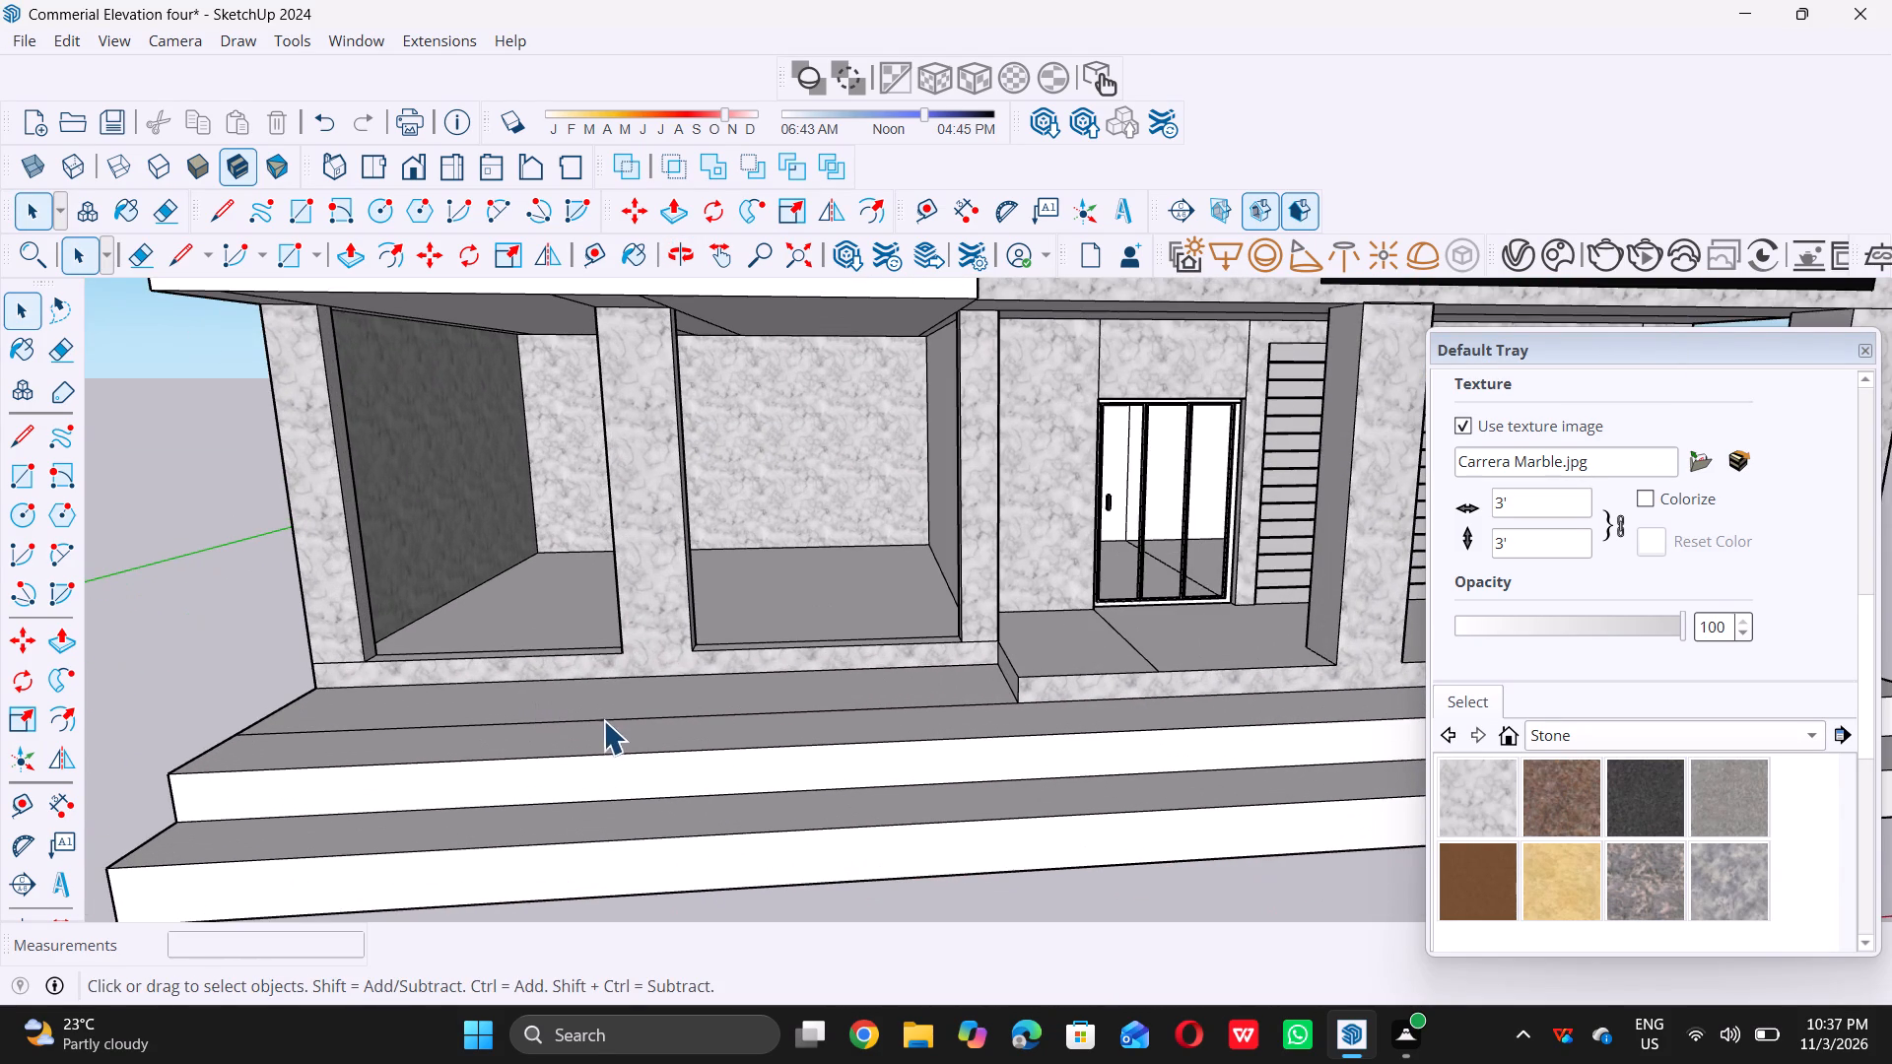
{"action": "scroll", "coordinate": [603, 720], "scroll_direction": "up", "scroll_amount": 2}
{"action": "key", "text": "e"}
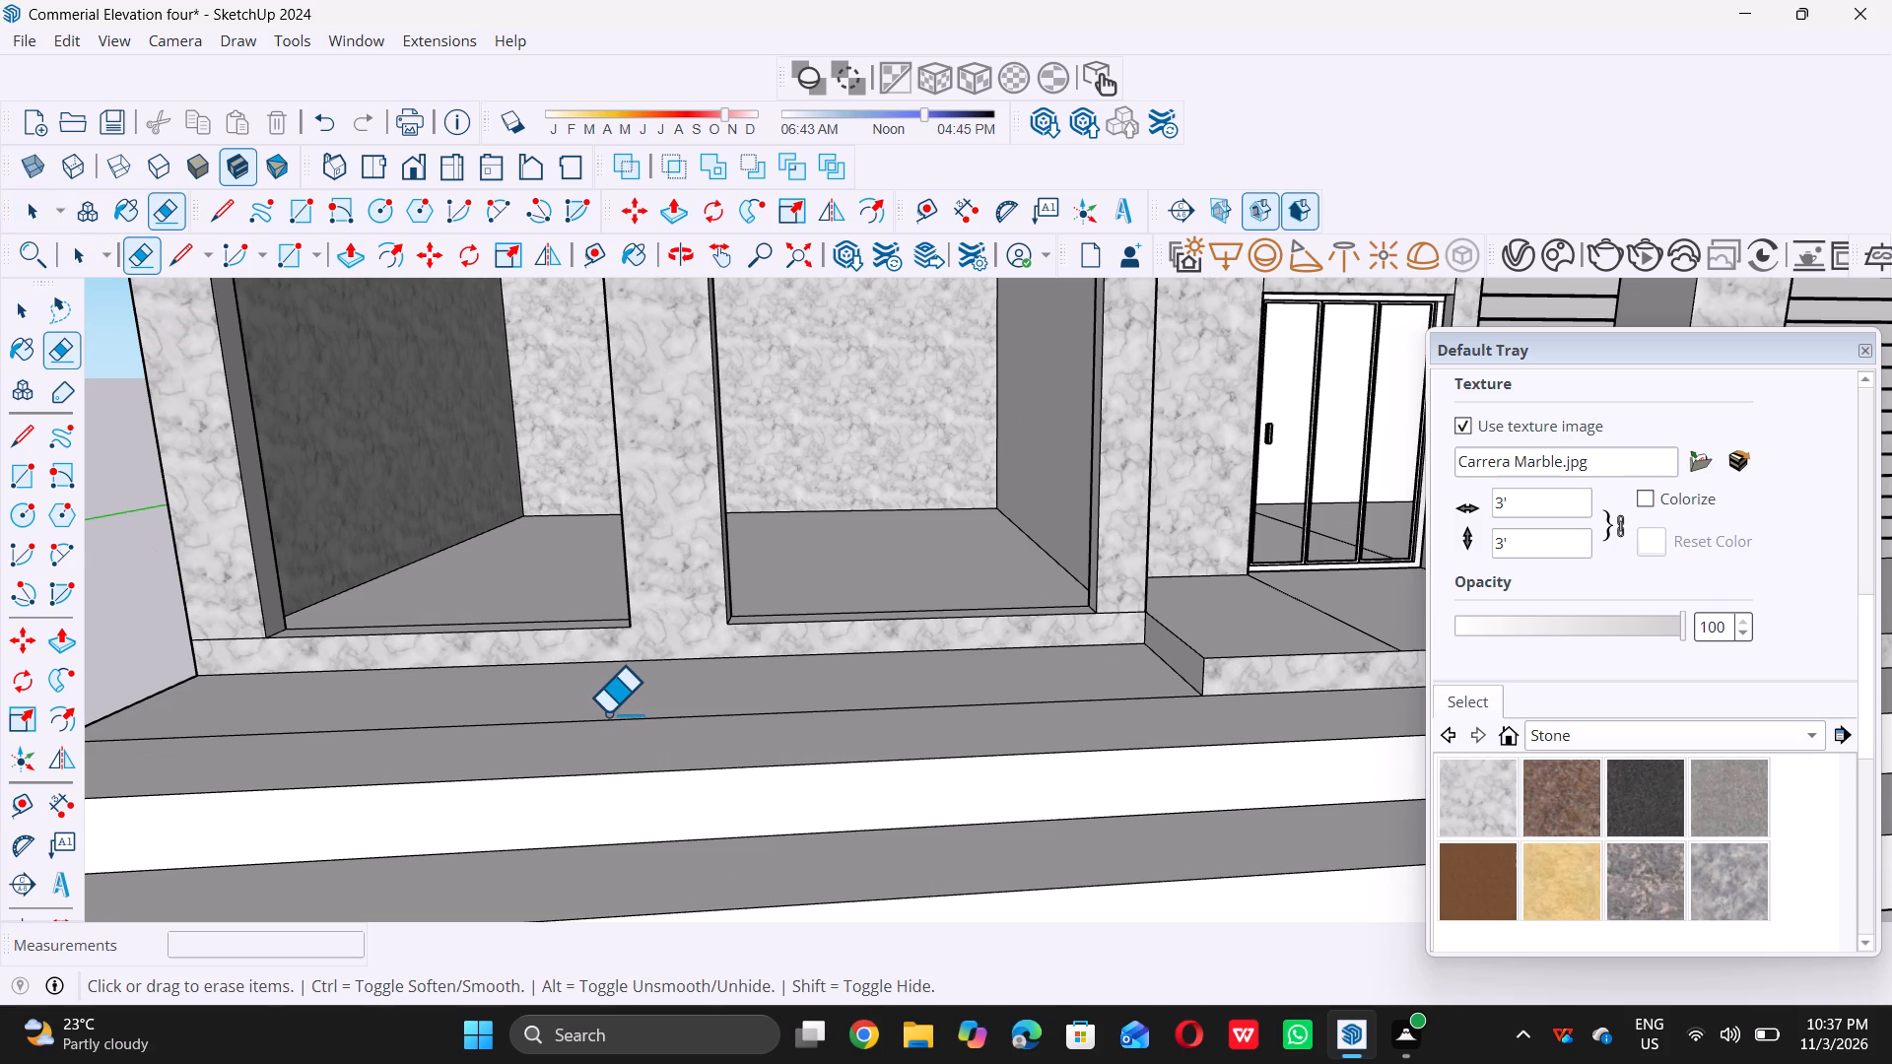
{"action": "double_click", "coordinate": [607, 716]}
{"action": "double_click", "coordinate": [608, 720]}
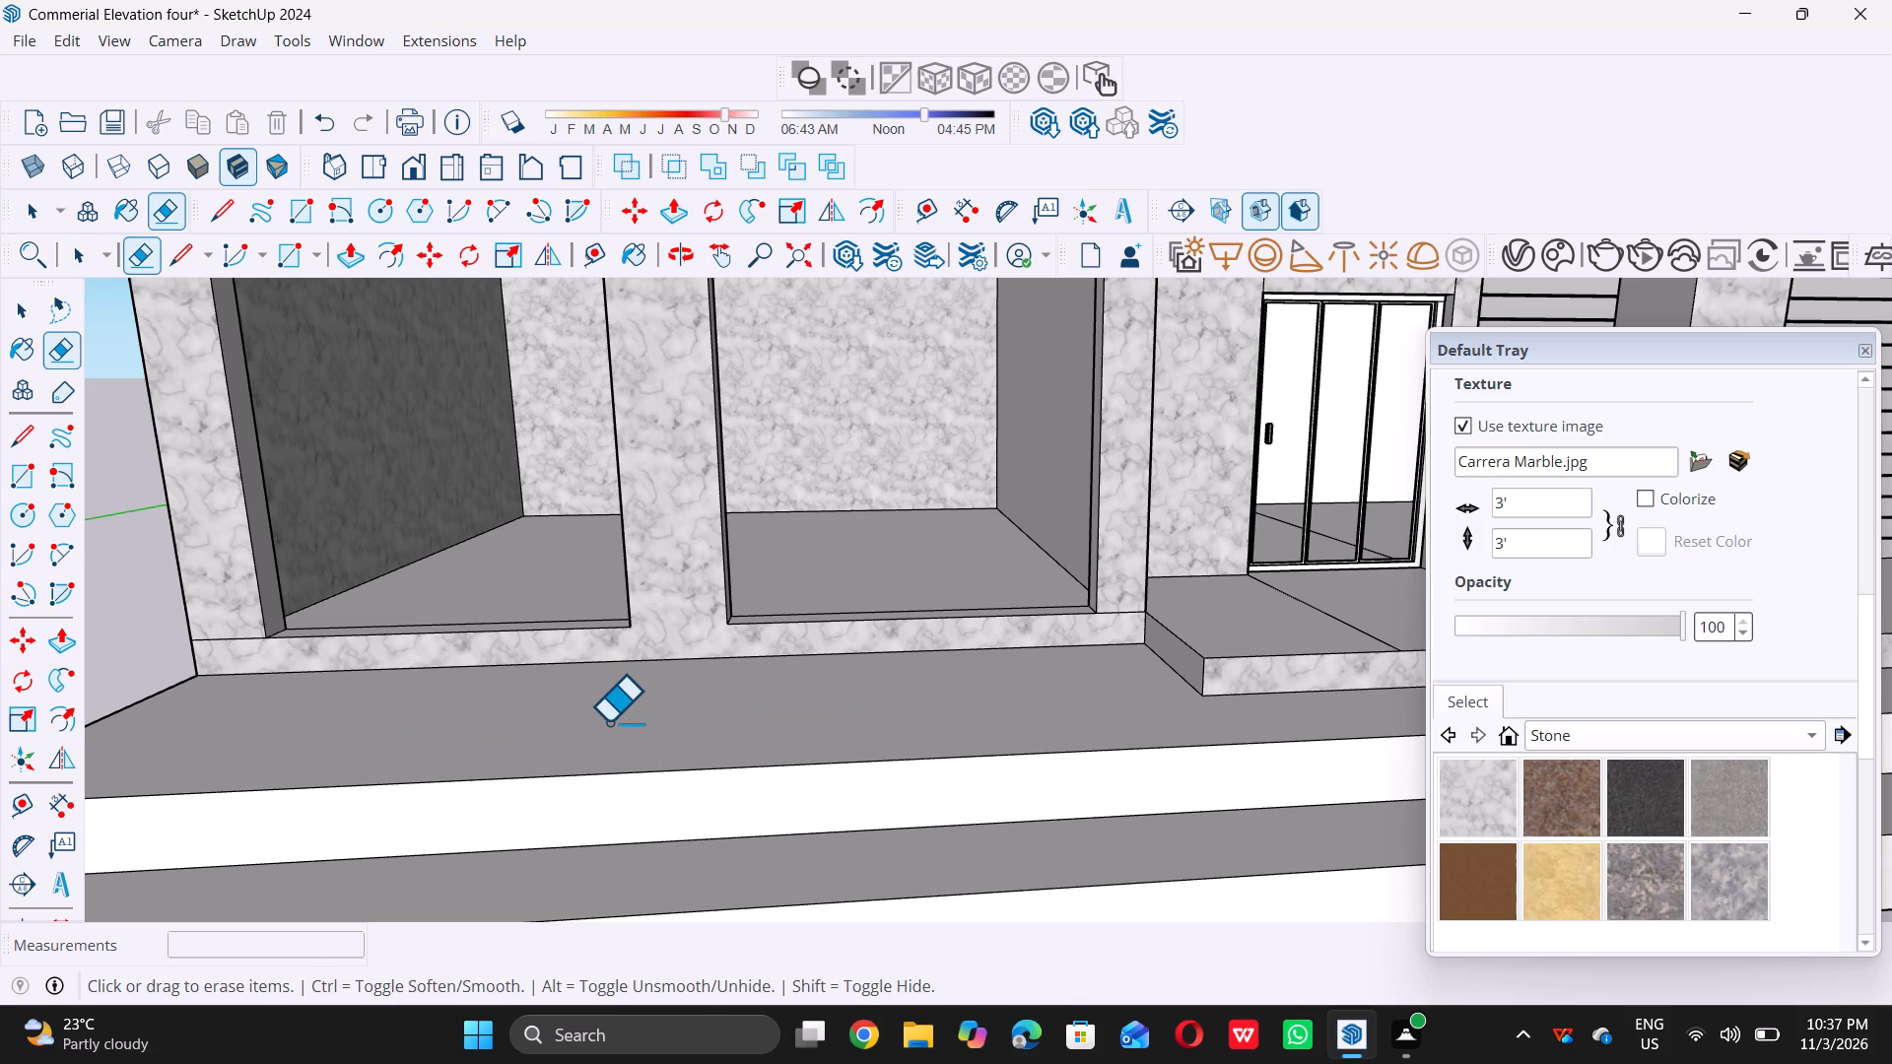
{"action": "key", "text": "space"}
{"action": "scroll", "coordinate": [777, 705], "scroll_direction": "down", "scroll_amount": 19}
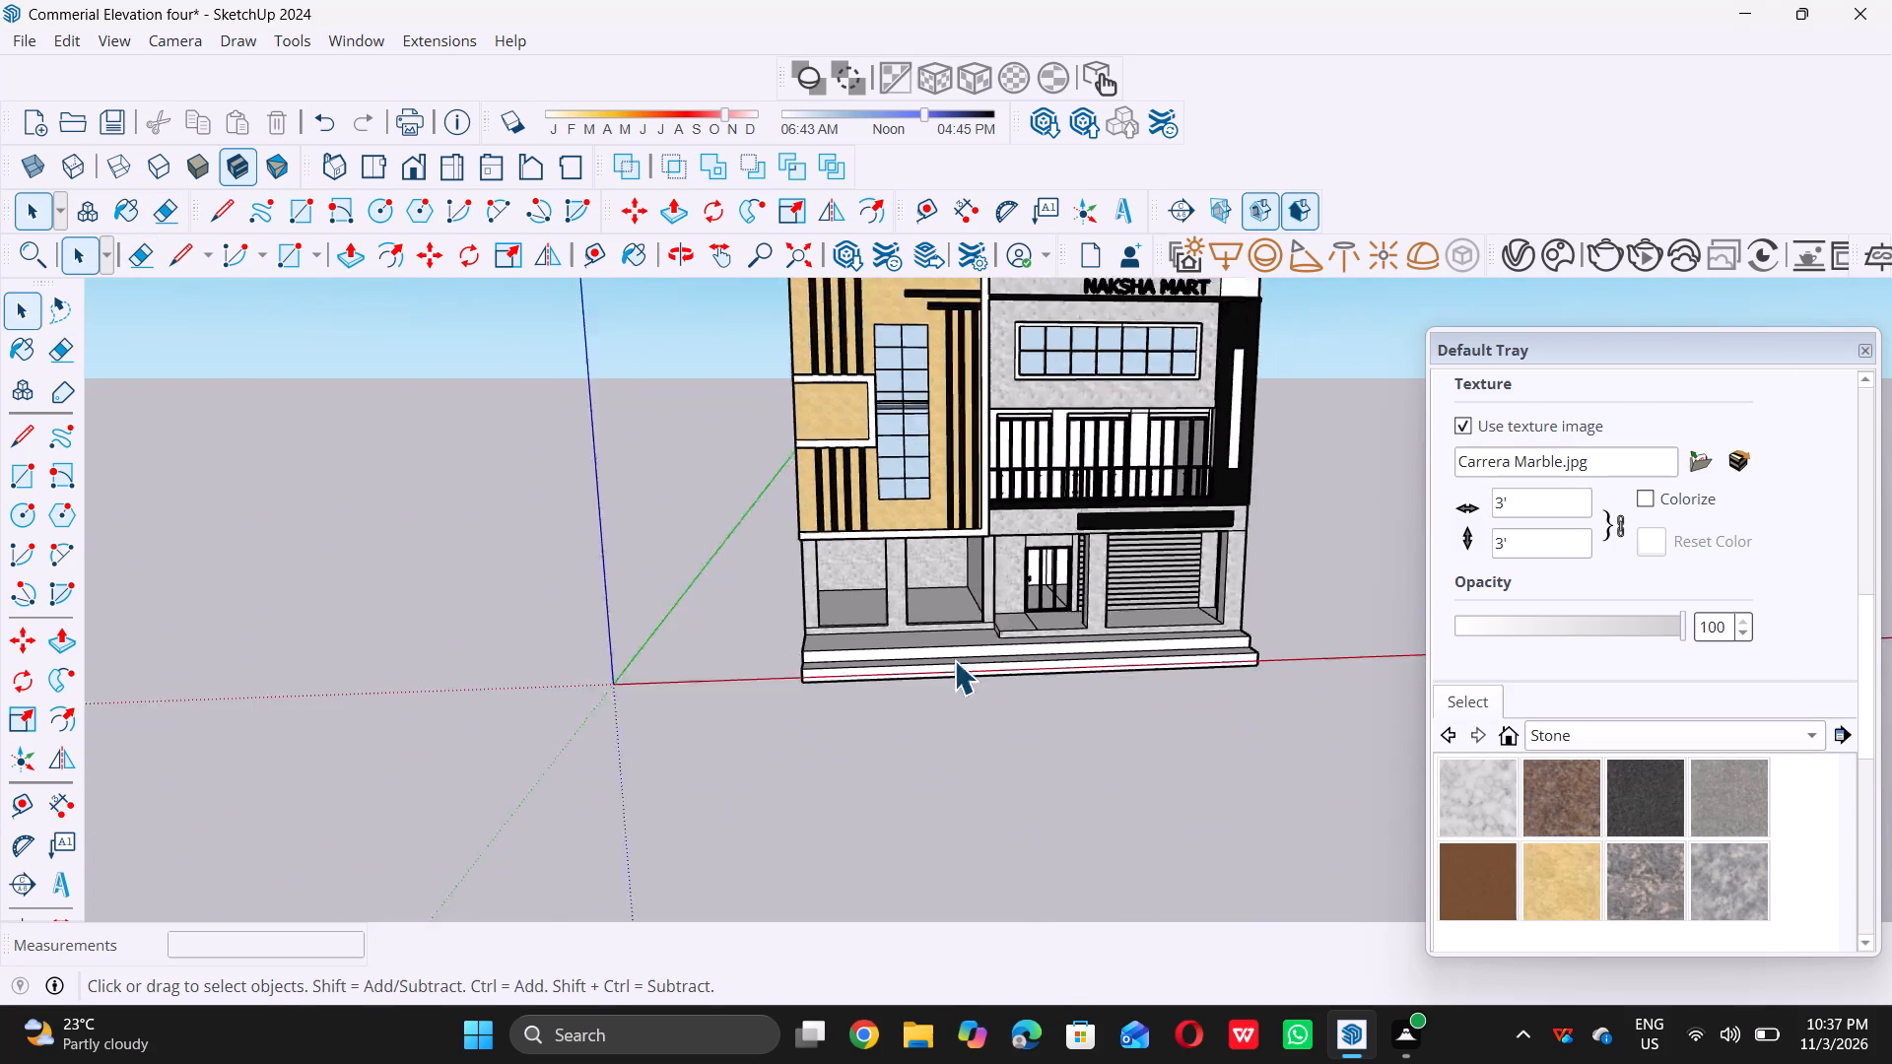
Draw a rotated rectangle 9" deep hanging vertically from the full-length rear bottom edge of the lowest slab.
{"action": "scroll", "coordinate": [954, 660], "scroll_direction": "down", "scroll_amount": 1}
{"action": "middle_click_drag", "start_coordinate": [912, 699], "coordinate": [1268, 629]}
{"action": "middle_click_drag", "start_coordinate": [820, 726], "coordinate": [971, 583]}
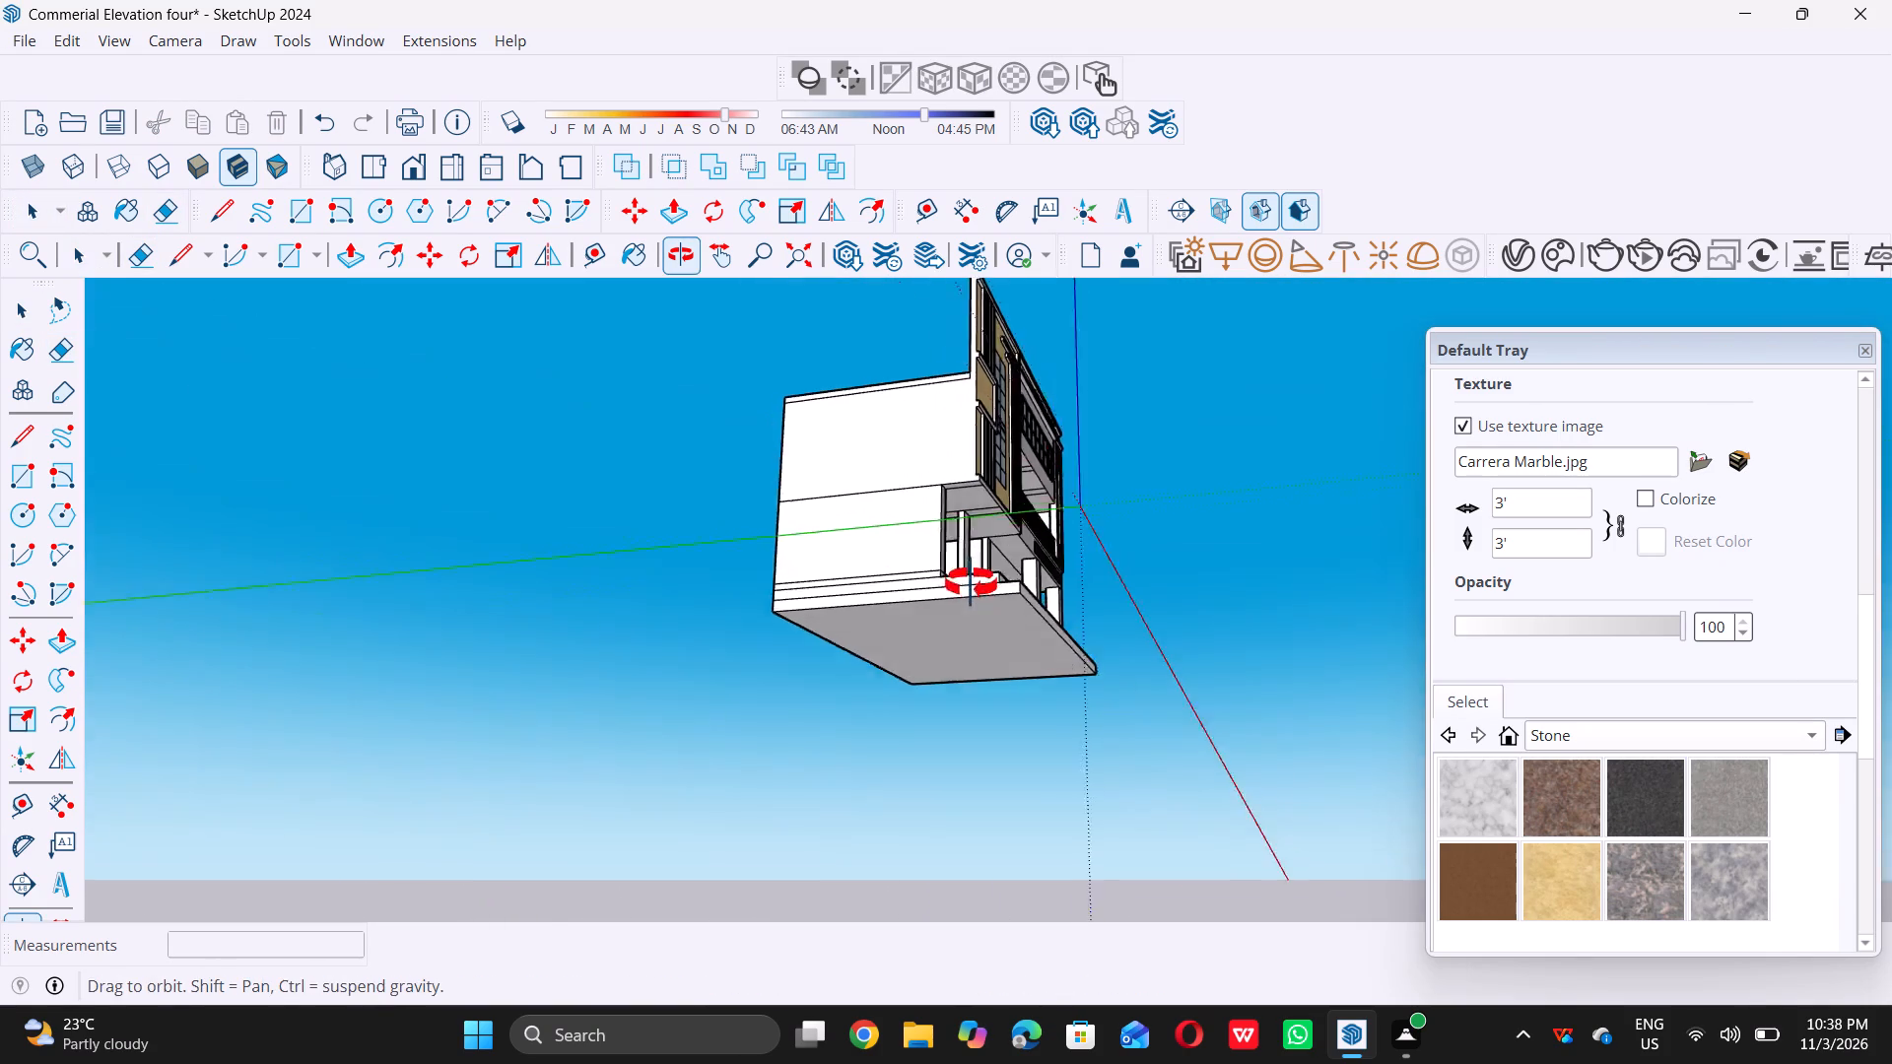
{"action": "middle_click_drag", "start_coordinate": [971, 583], "coordinate": [972, 579]}
{"action": "scroll", "coordinate": [941, 702], "scroll_direction": "up", "scroll_amount": 8}
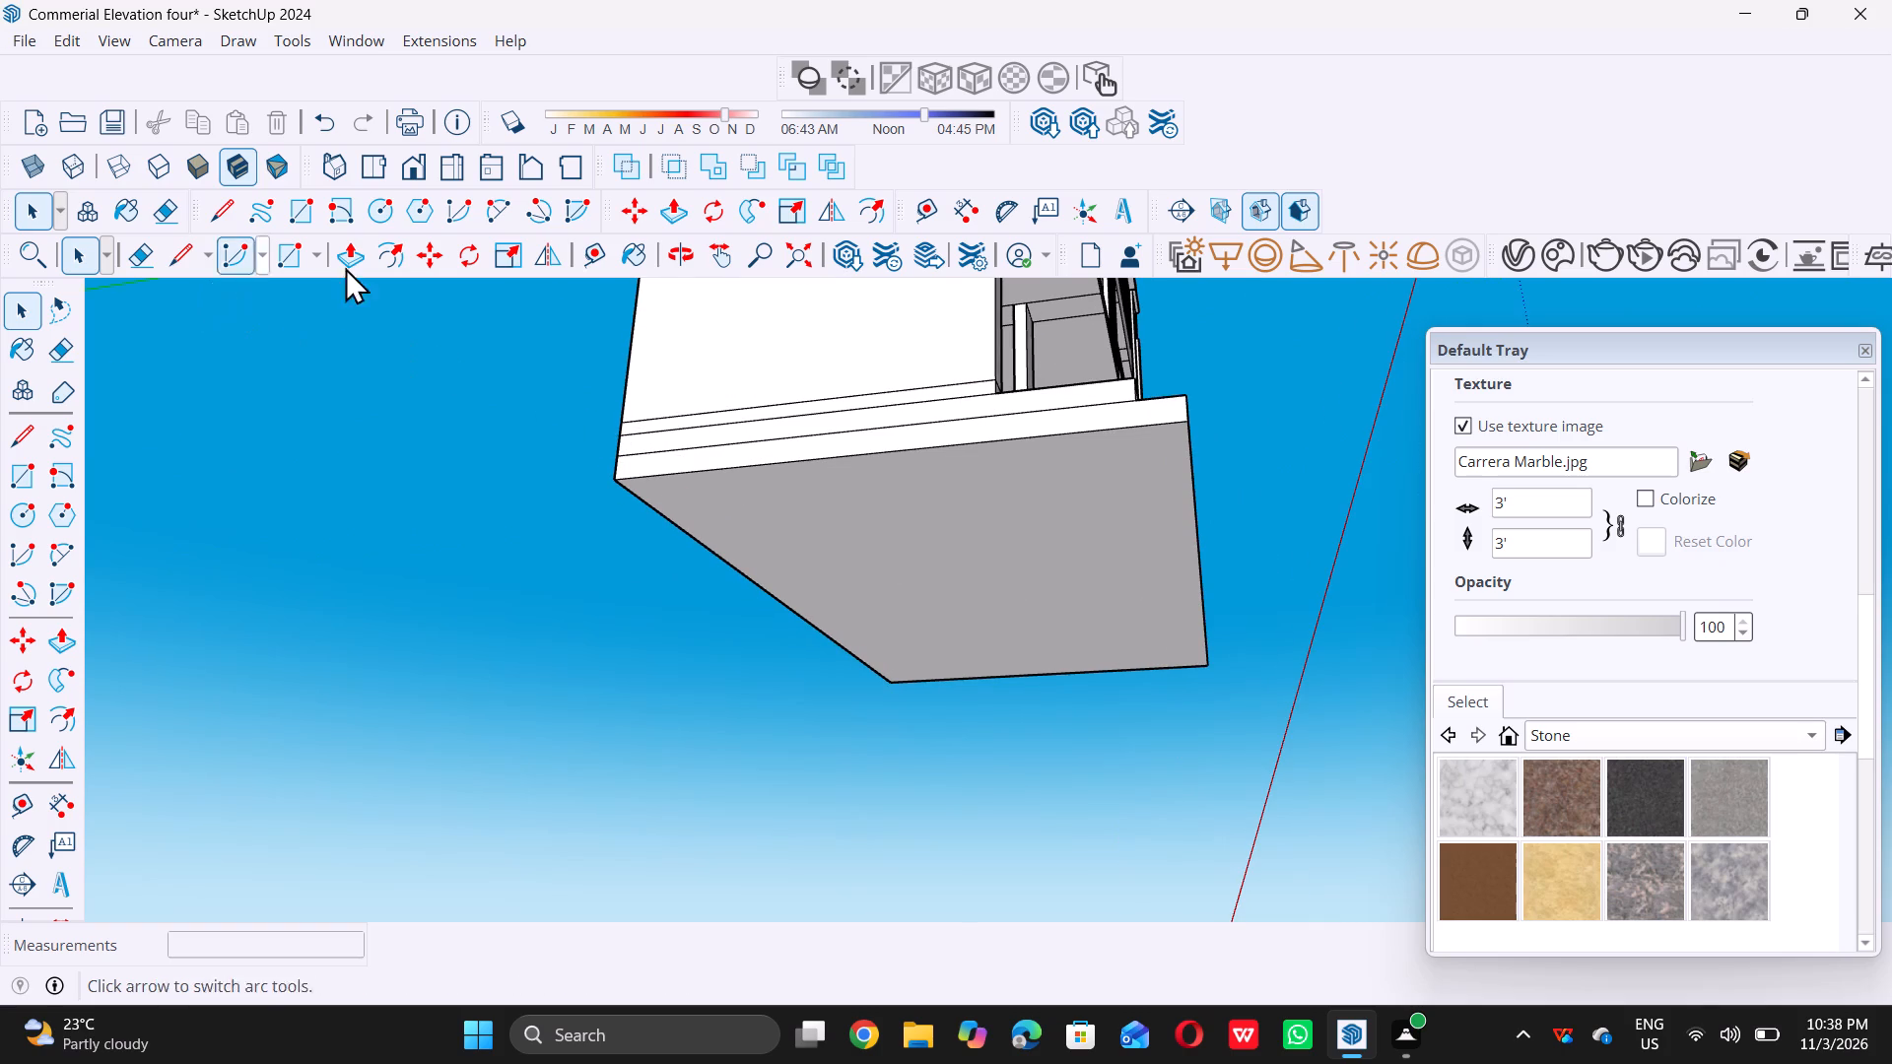
{"action": "double_click", "coordinate": [68, 473]}
{"action": "scroll", "coordinate": [709, 578], "scroll_direction": "up", "scroll_amount": 4}
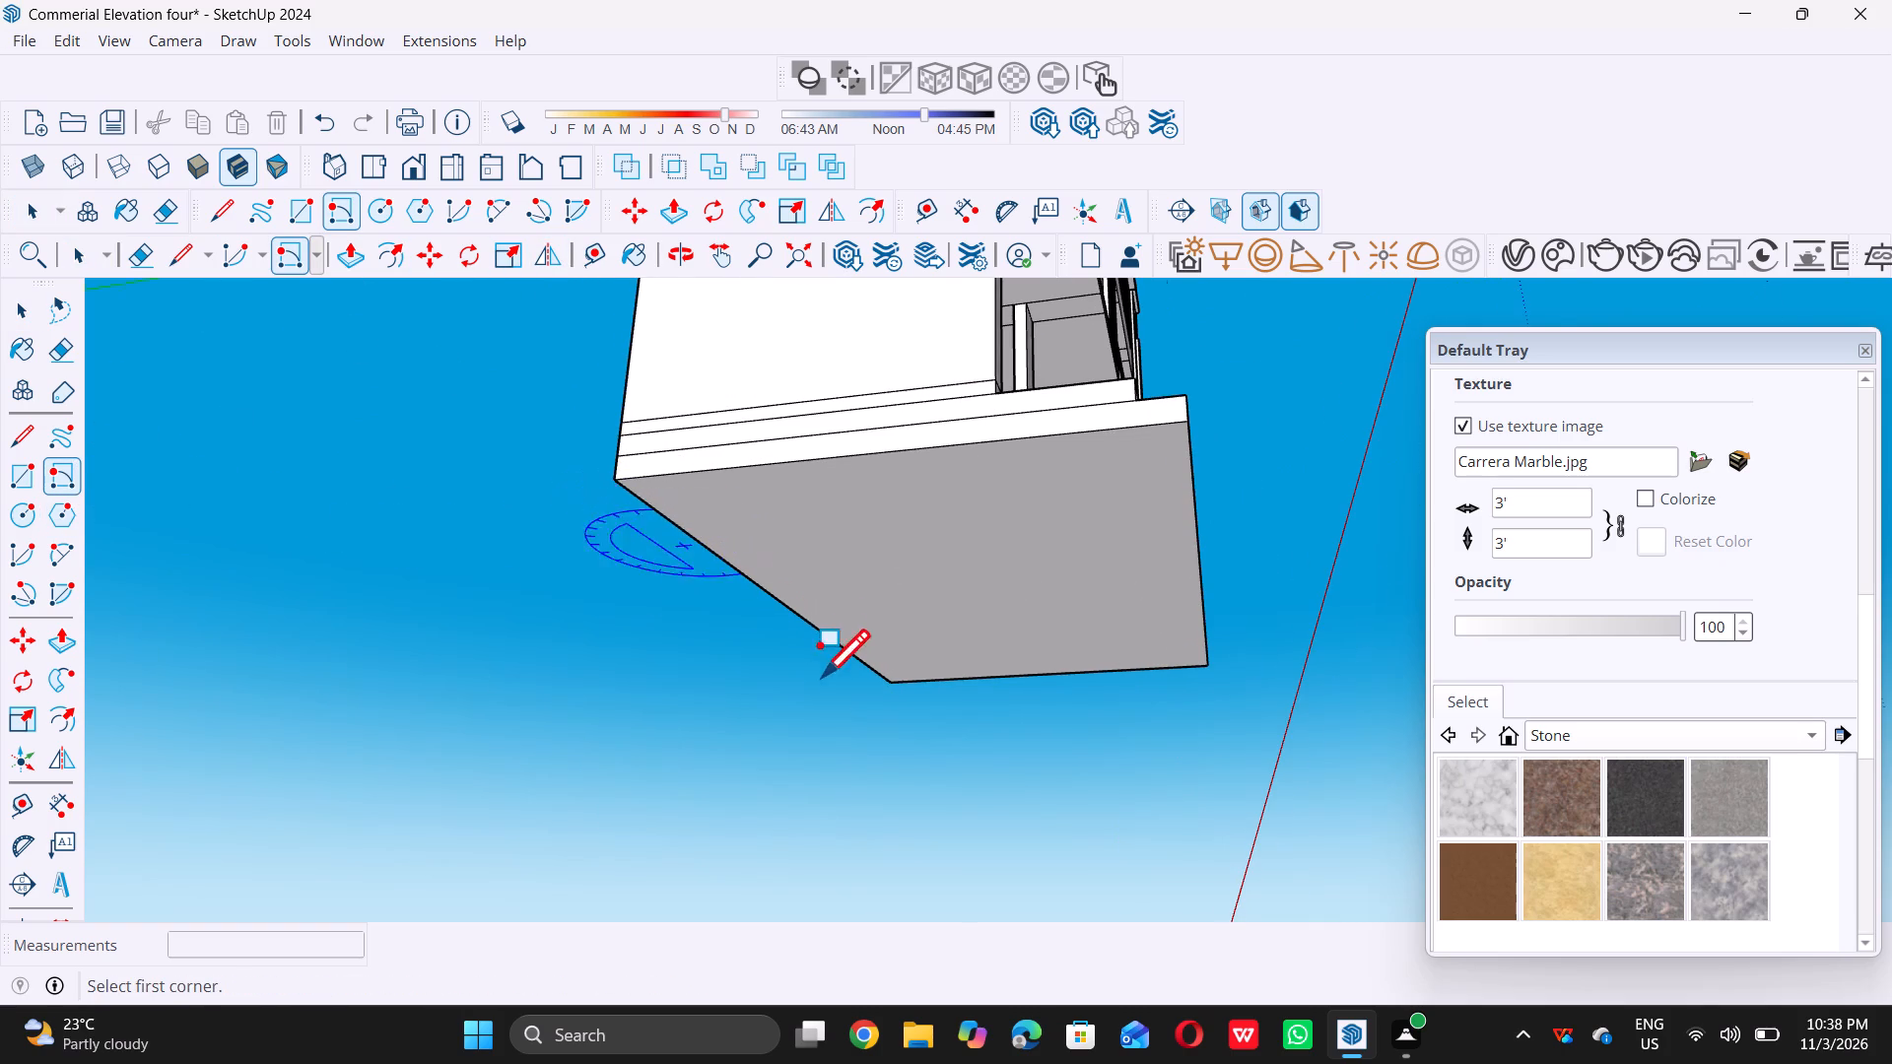
{"action": "double_click", "coordinate": [935, 695]}
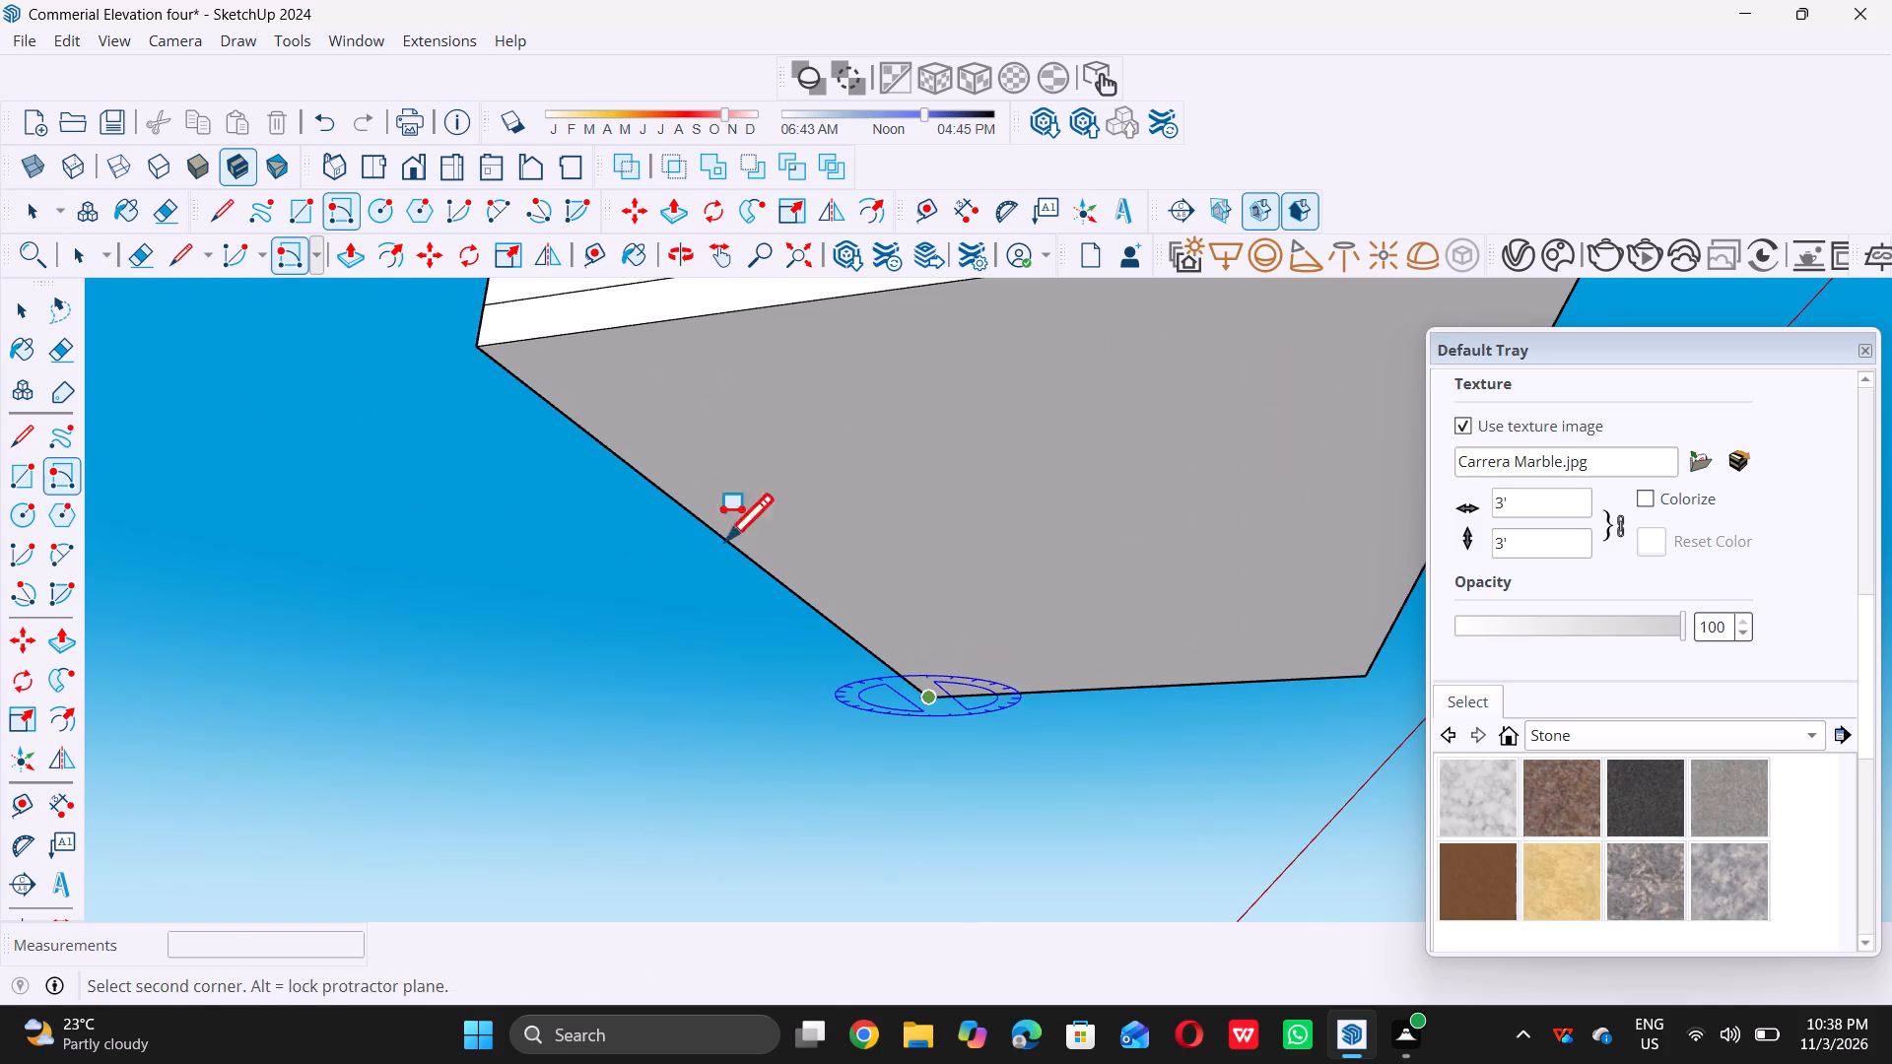
{"action": "double_click", "coordinate": [477, 358]}
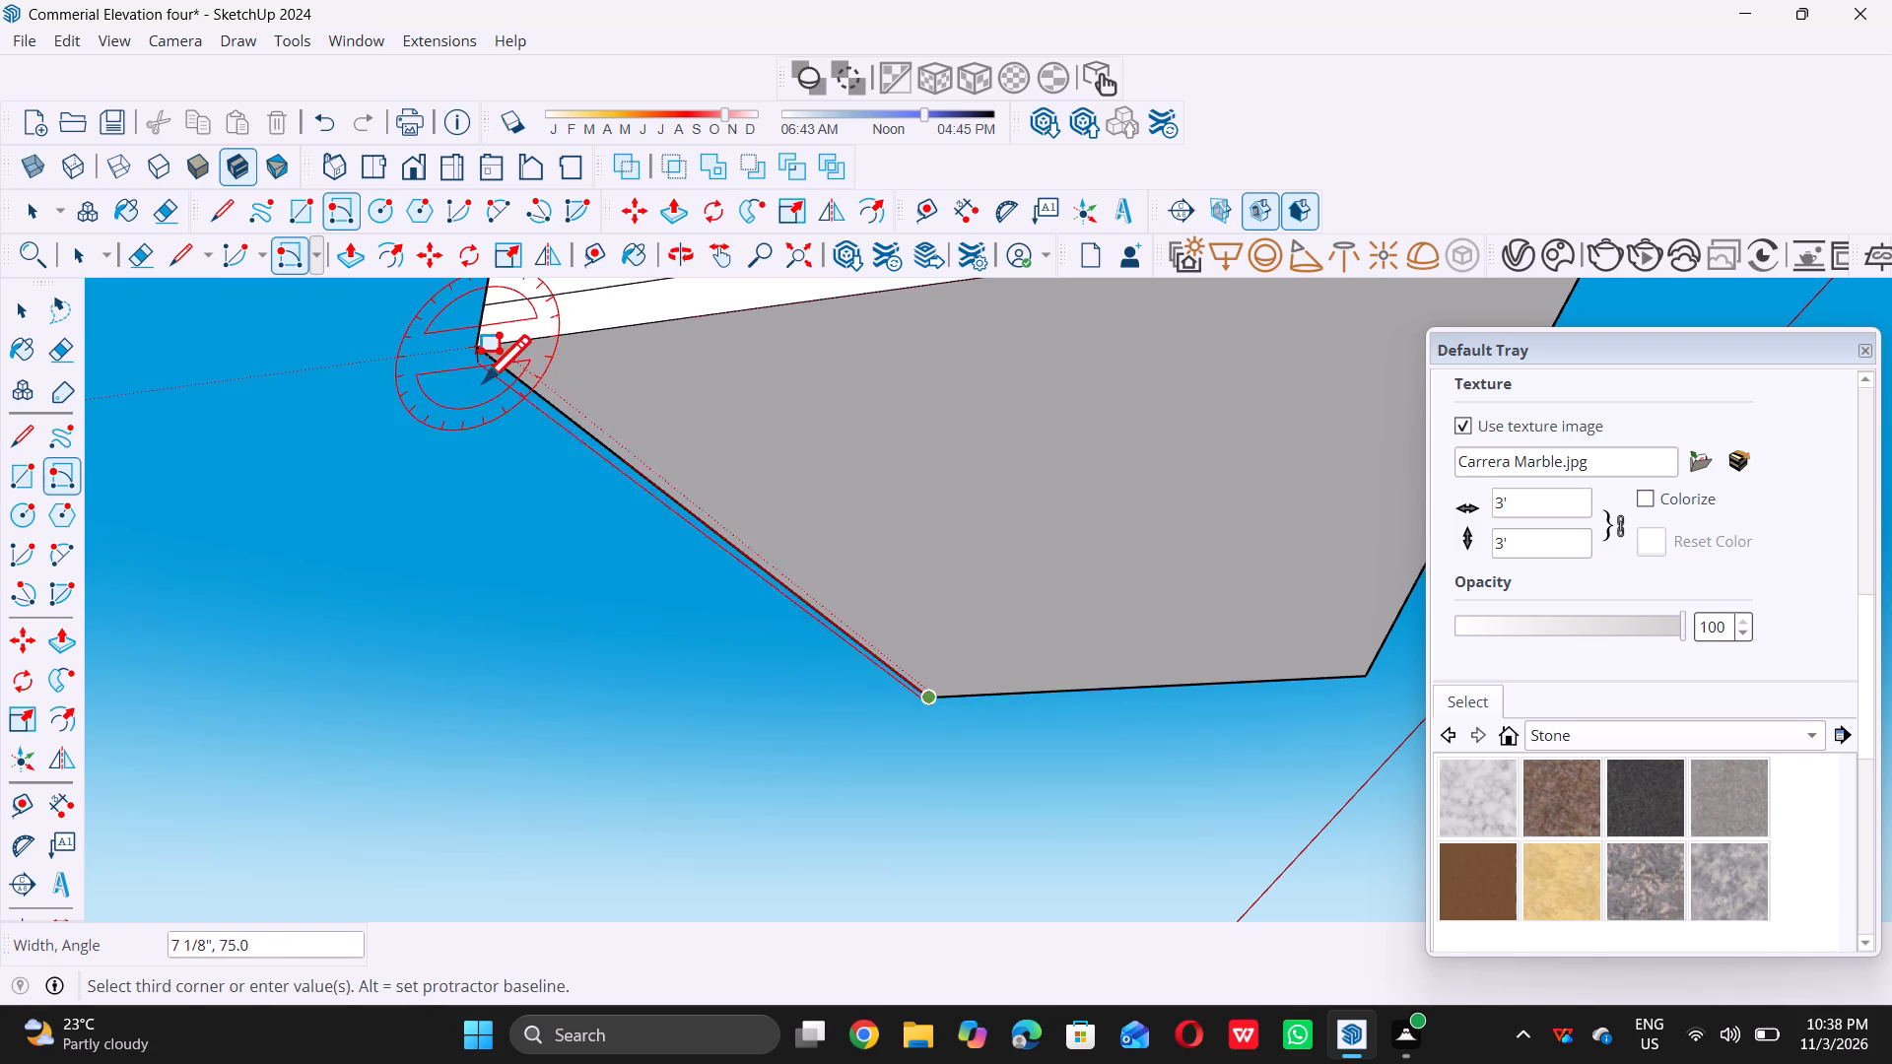
{"action": "key", "text": "9"}
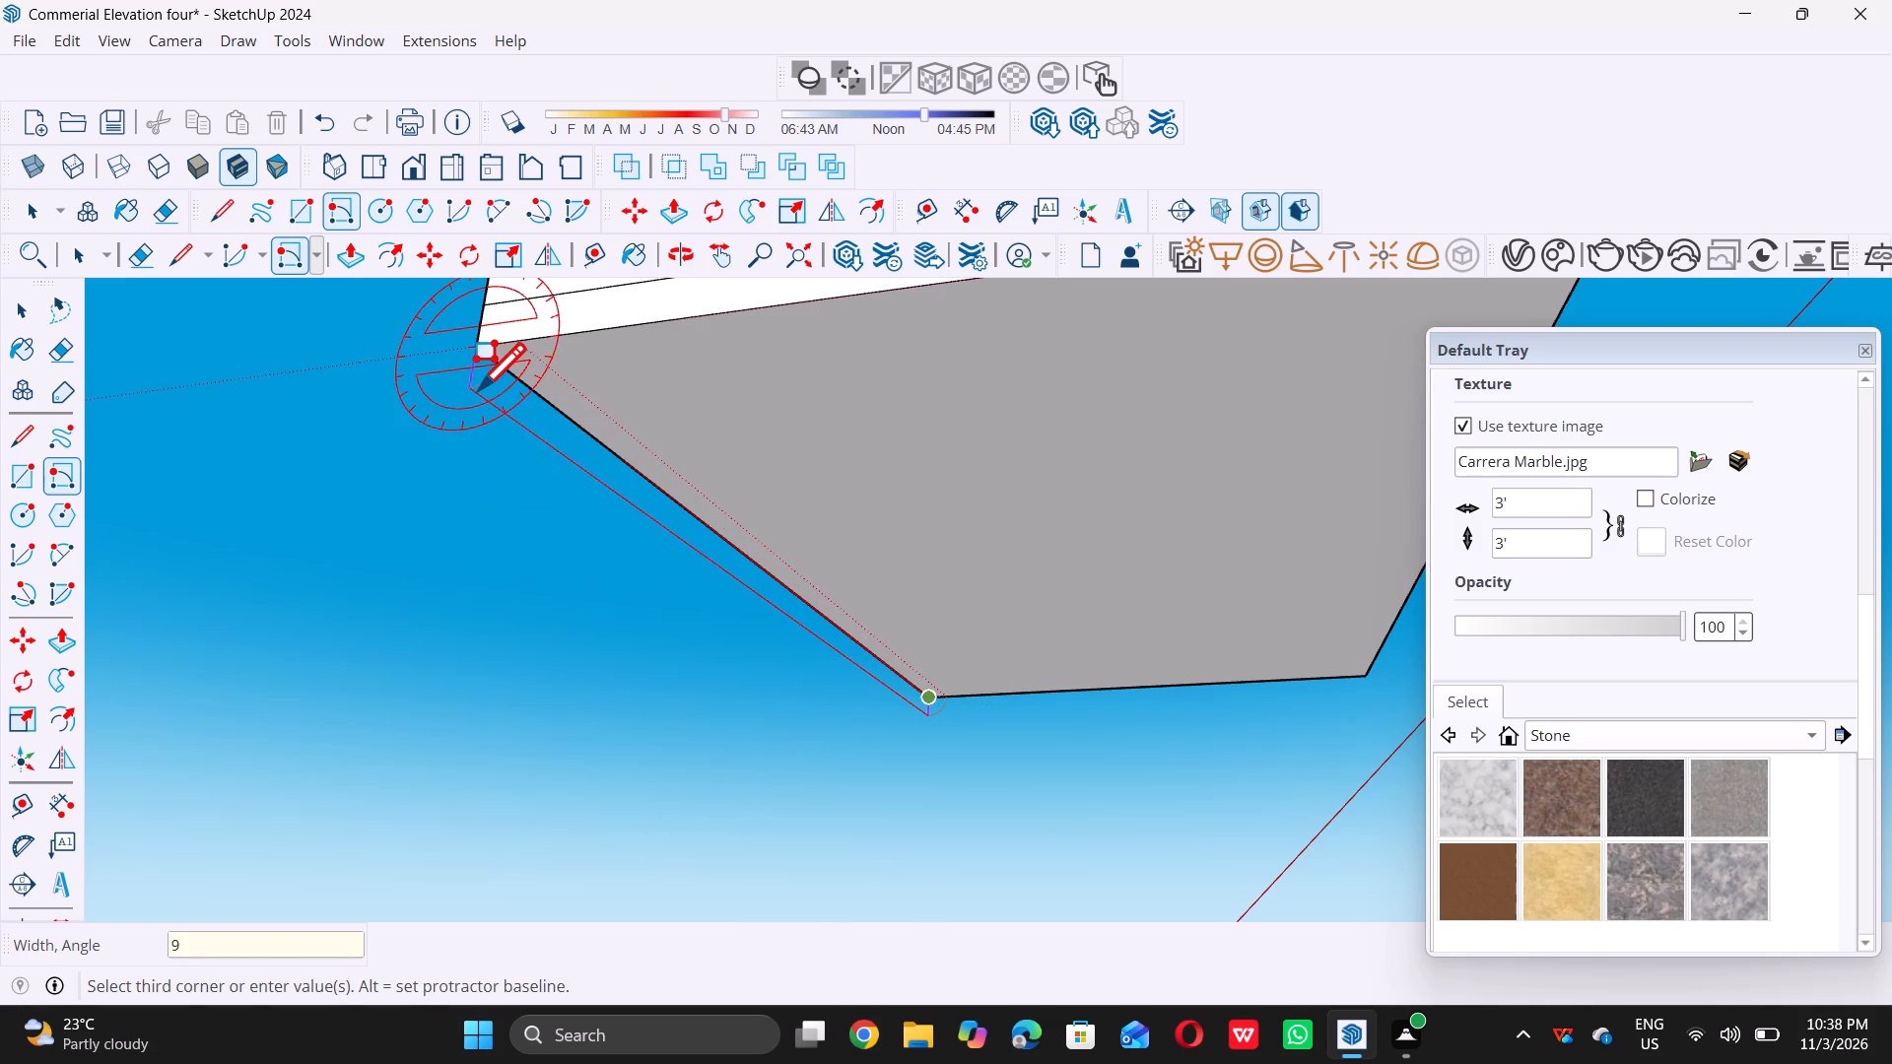
{"action": "key", "text": "shift+quotedbl"}
{"action": "key", "text": "Return"}
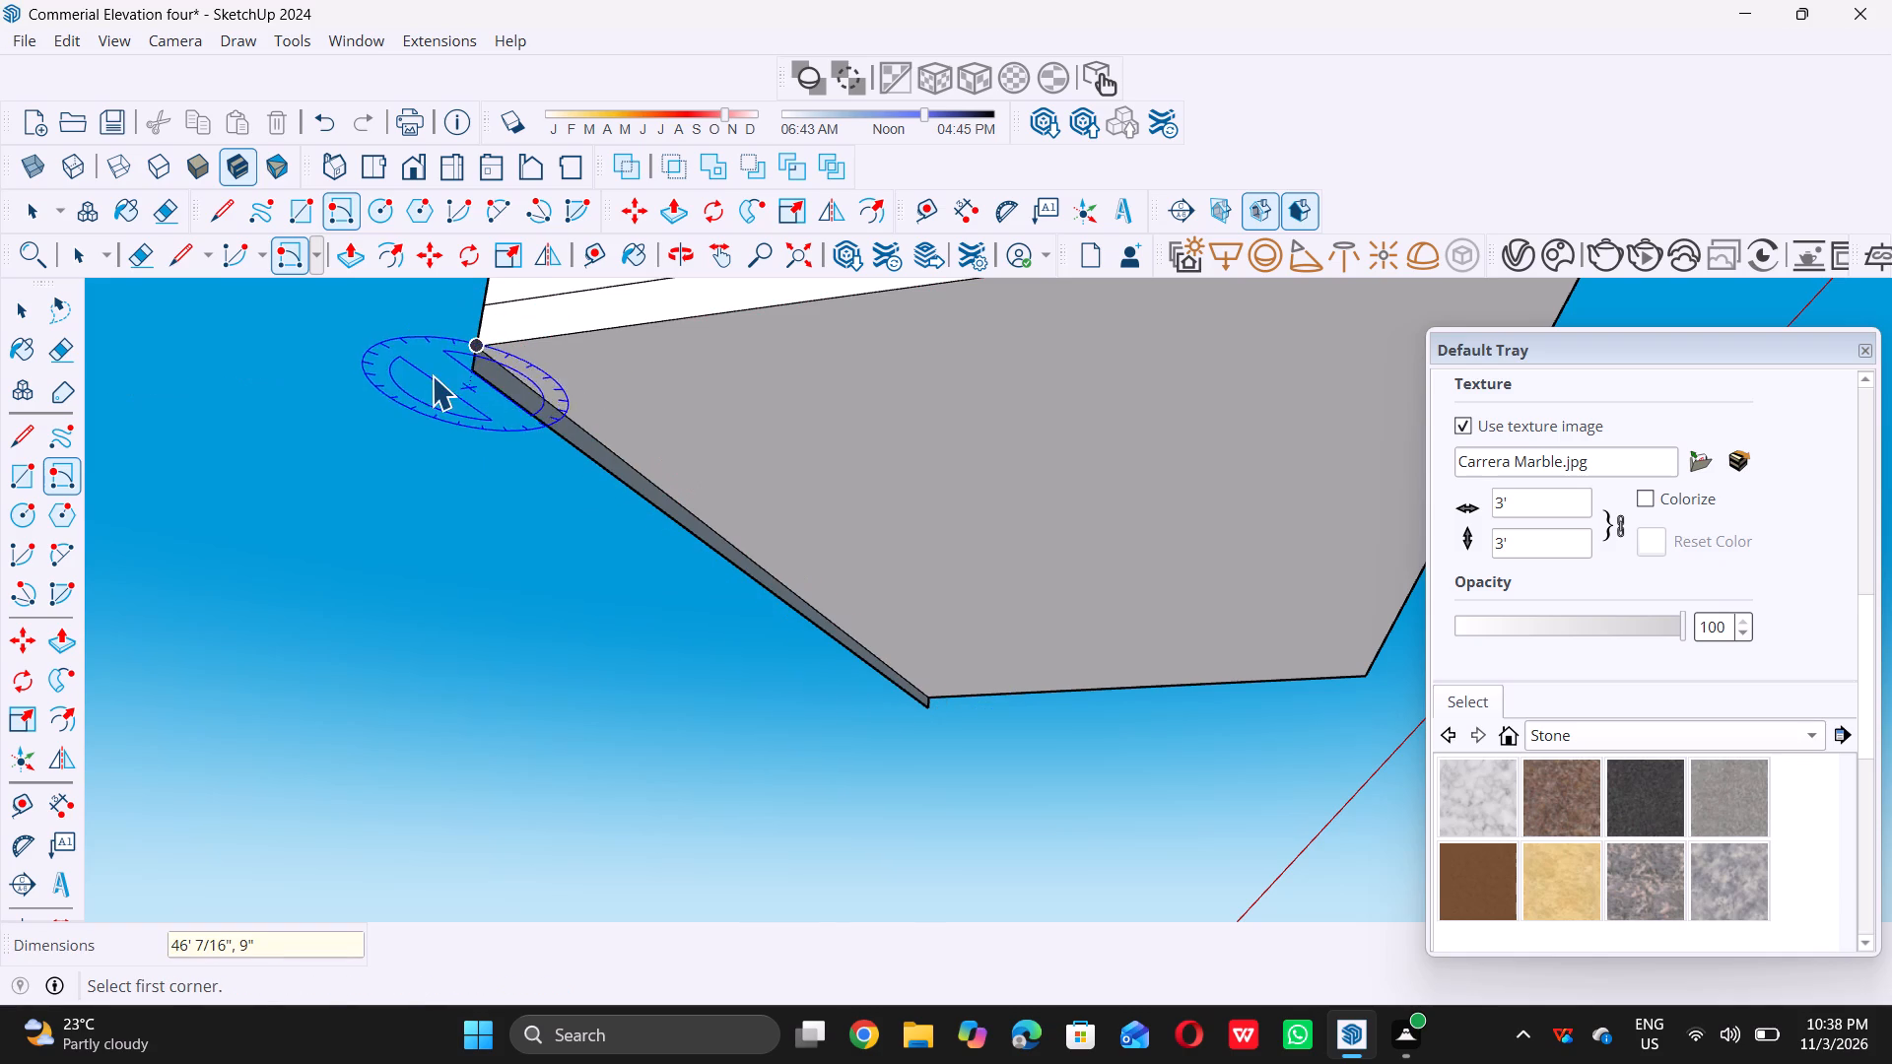
Push/Pull the 9" rectangle about 36' forward under the building to form a third, lowest step projecting beyond the step above.
{"action": "key", "text": "space"}
{"action": "scroll", "coordinate": [511, 367], "scroll_direction": "up", "scroll_amount": 10}
{"action": "left_click", "coordinate": [505, 398]}
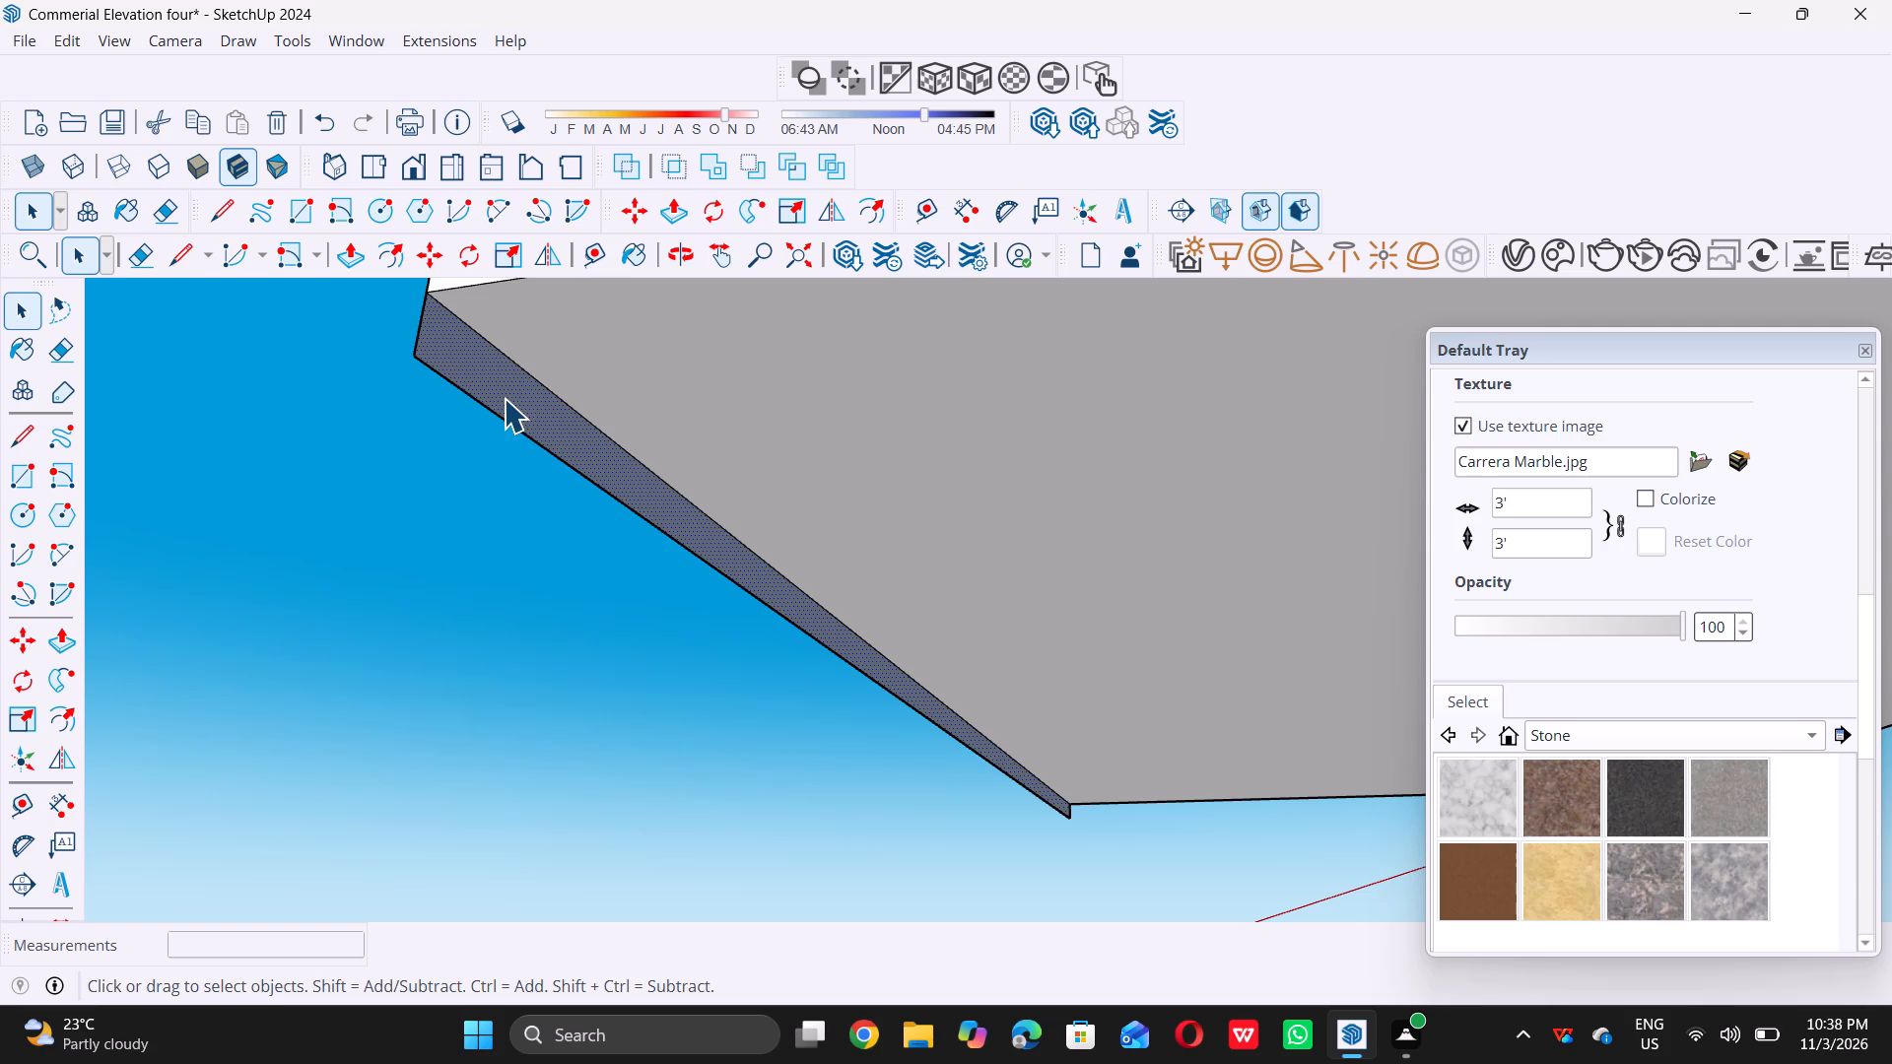
{"action": "key", "text": "p"}
{"action": "double_click", "coordinate": [507, 398]}
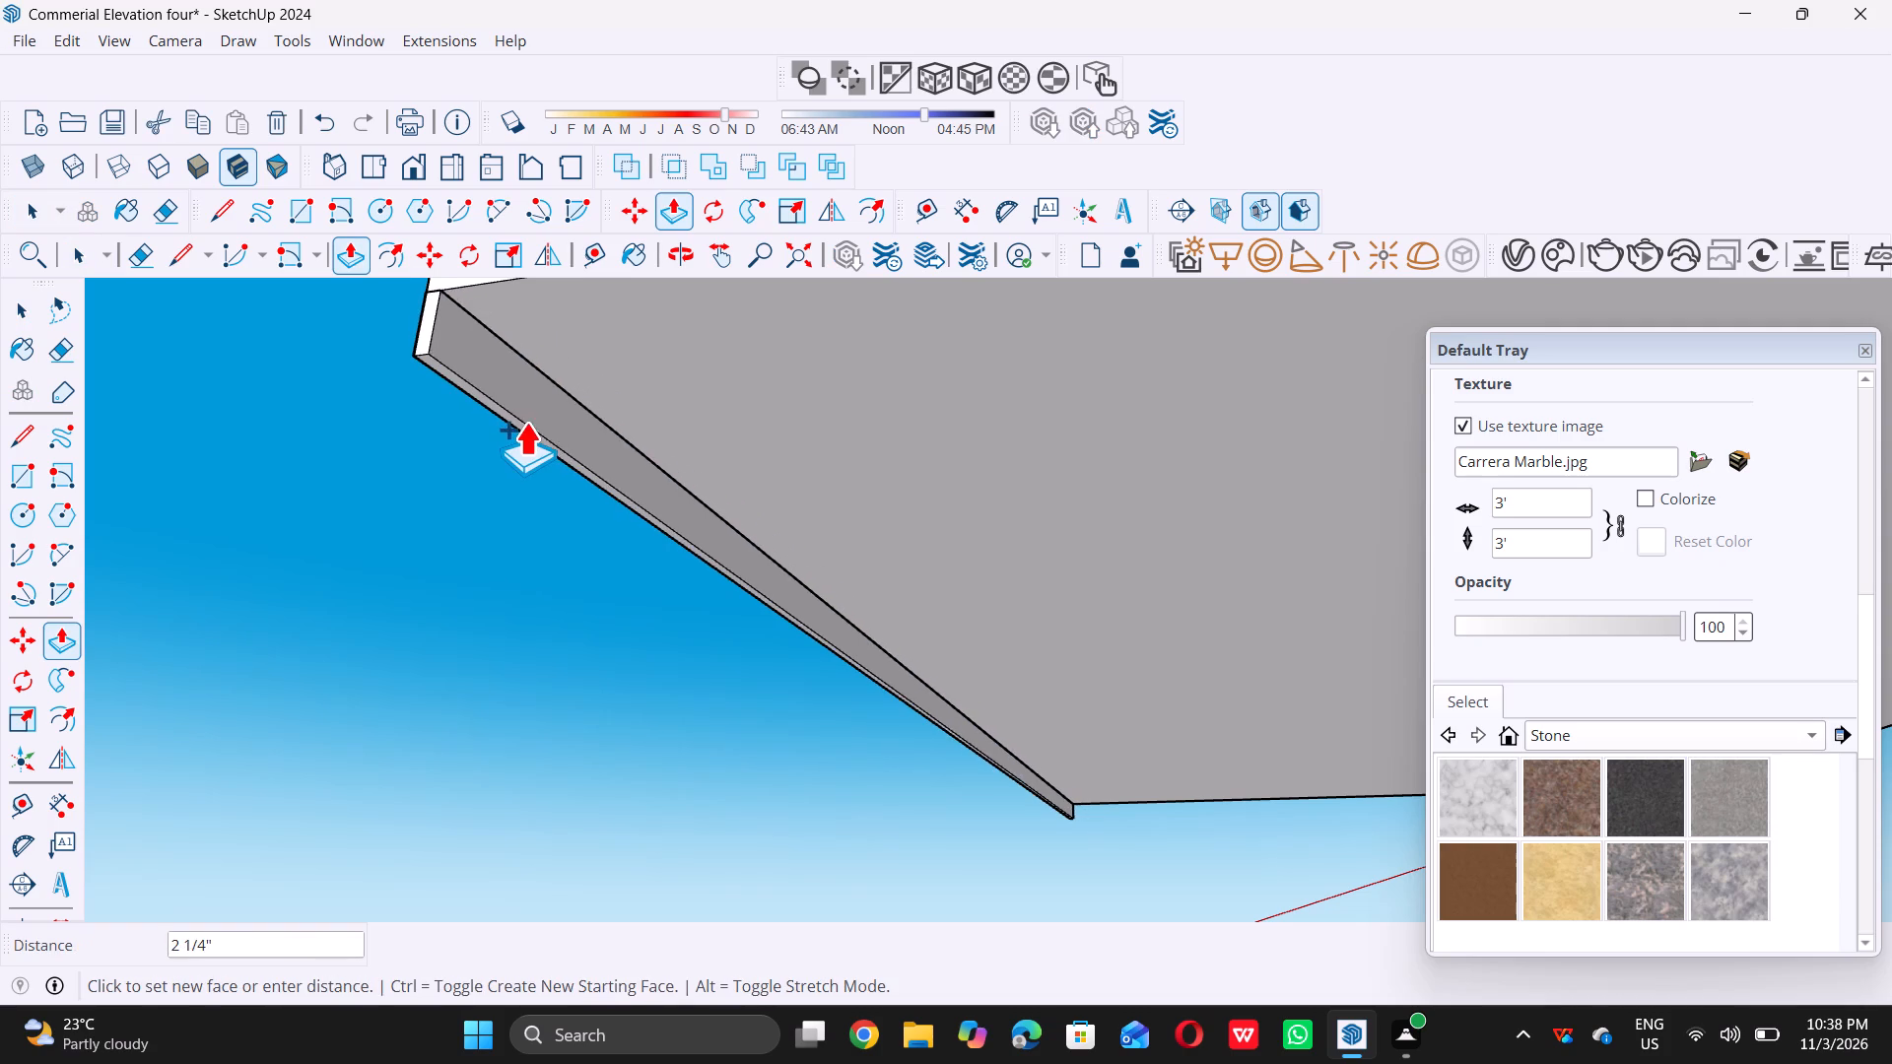
{"action": "scroll", "coordinate": [628, 436], "scroll_direction": "down", "scroll_amount": 20}
{"action": "scroll", "coordinate": [628, 436], "scroll_direction": "down", "scroll_amount": 3}
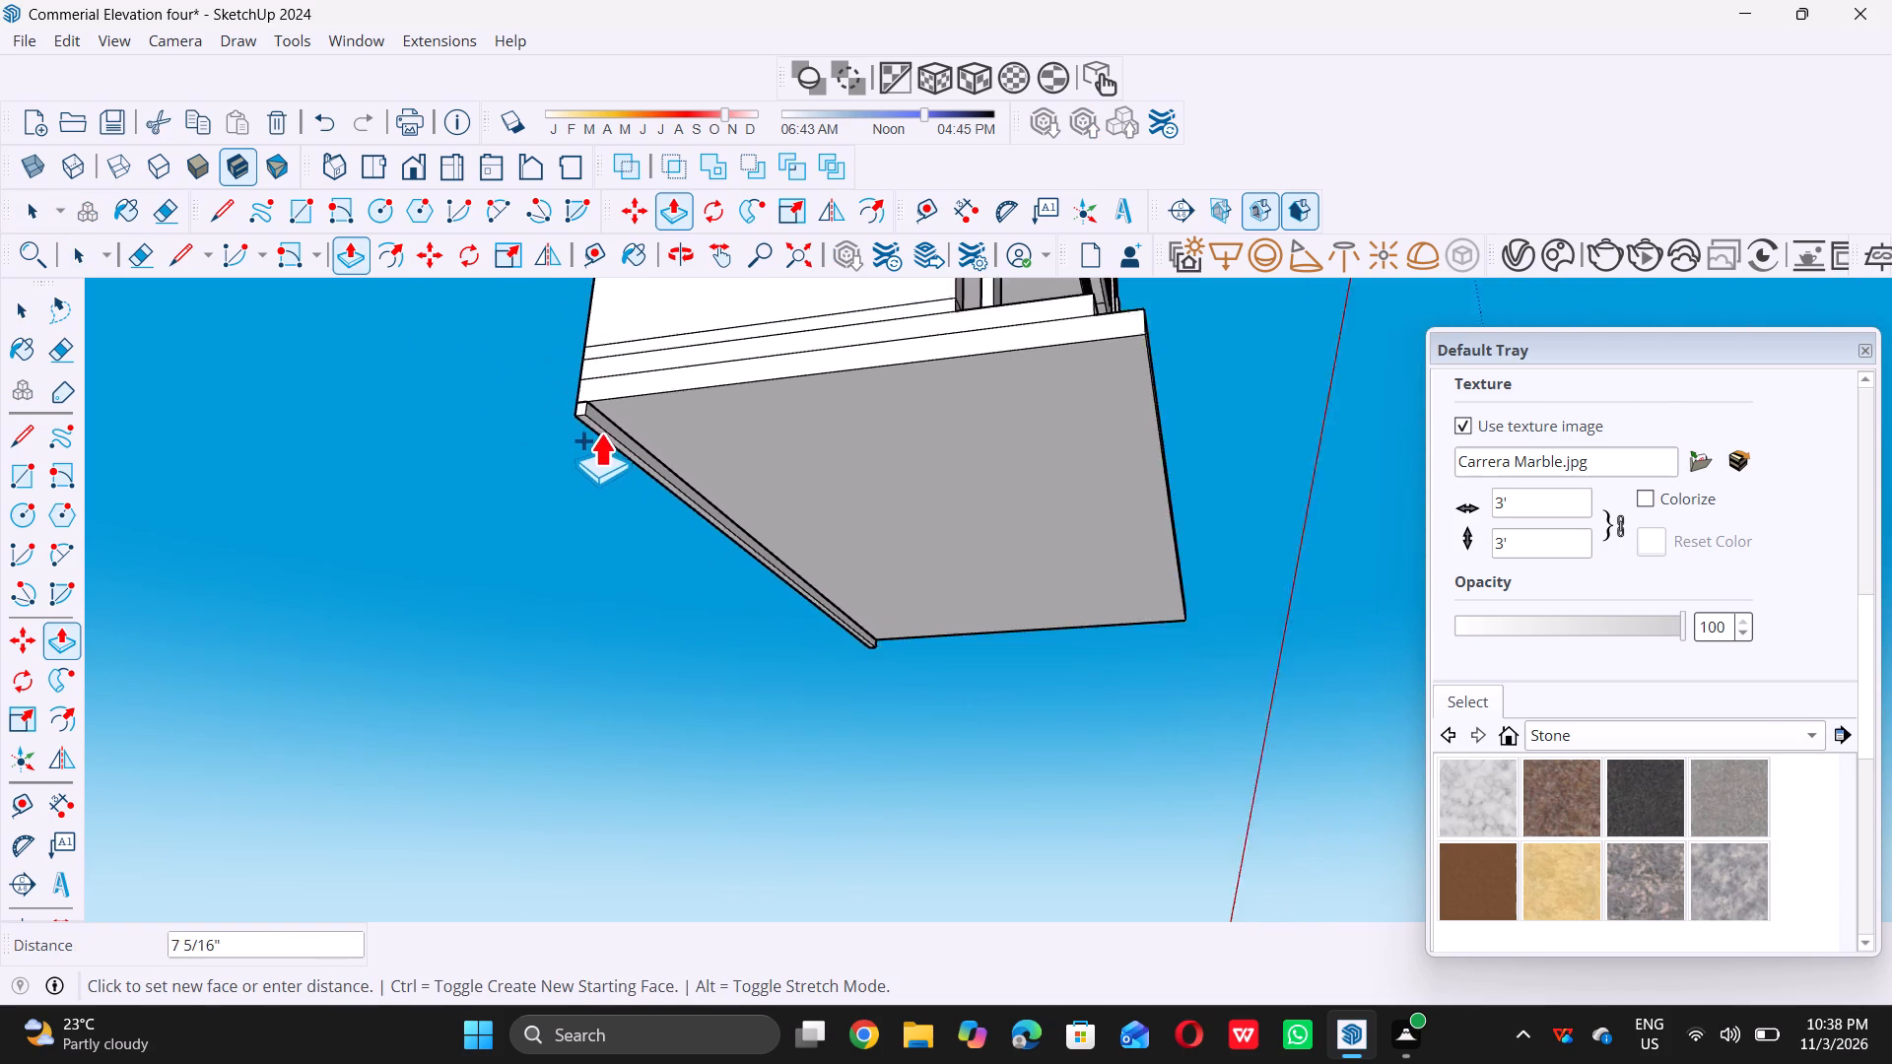
{"action": "middle_click_drag", "start_coordinate": [602, 434], "coordinate": [540, 517]}
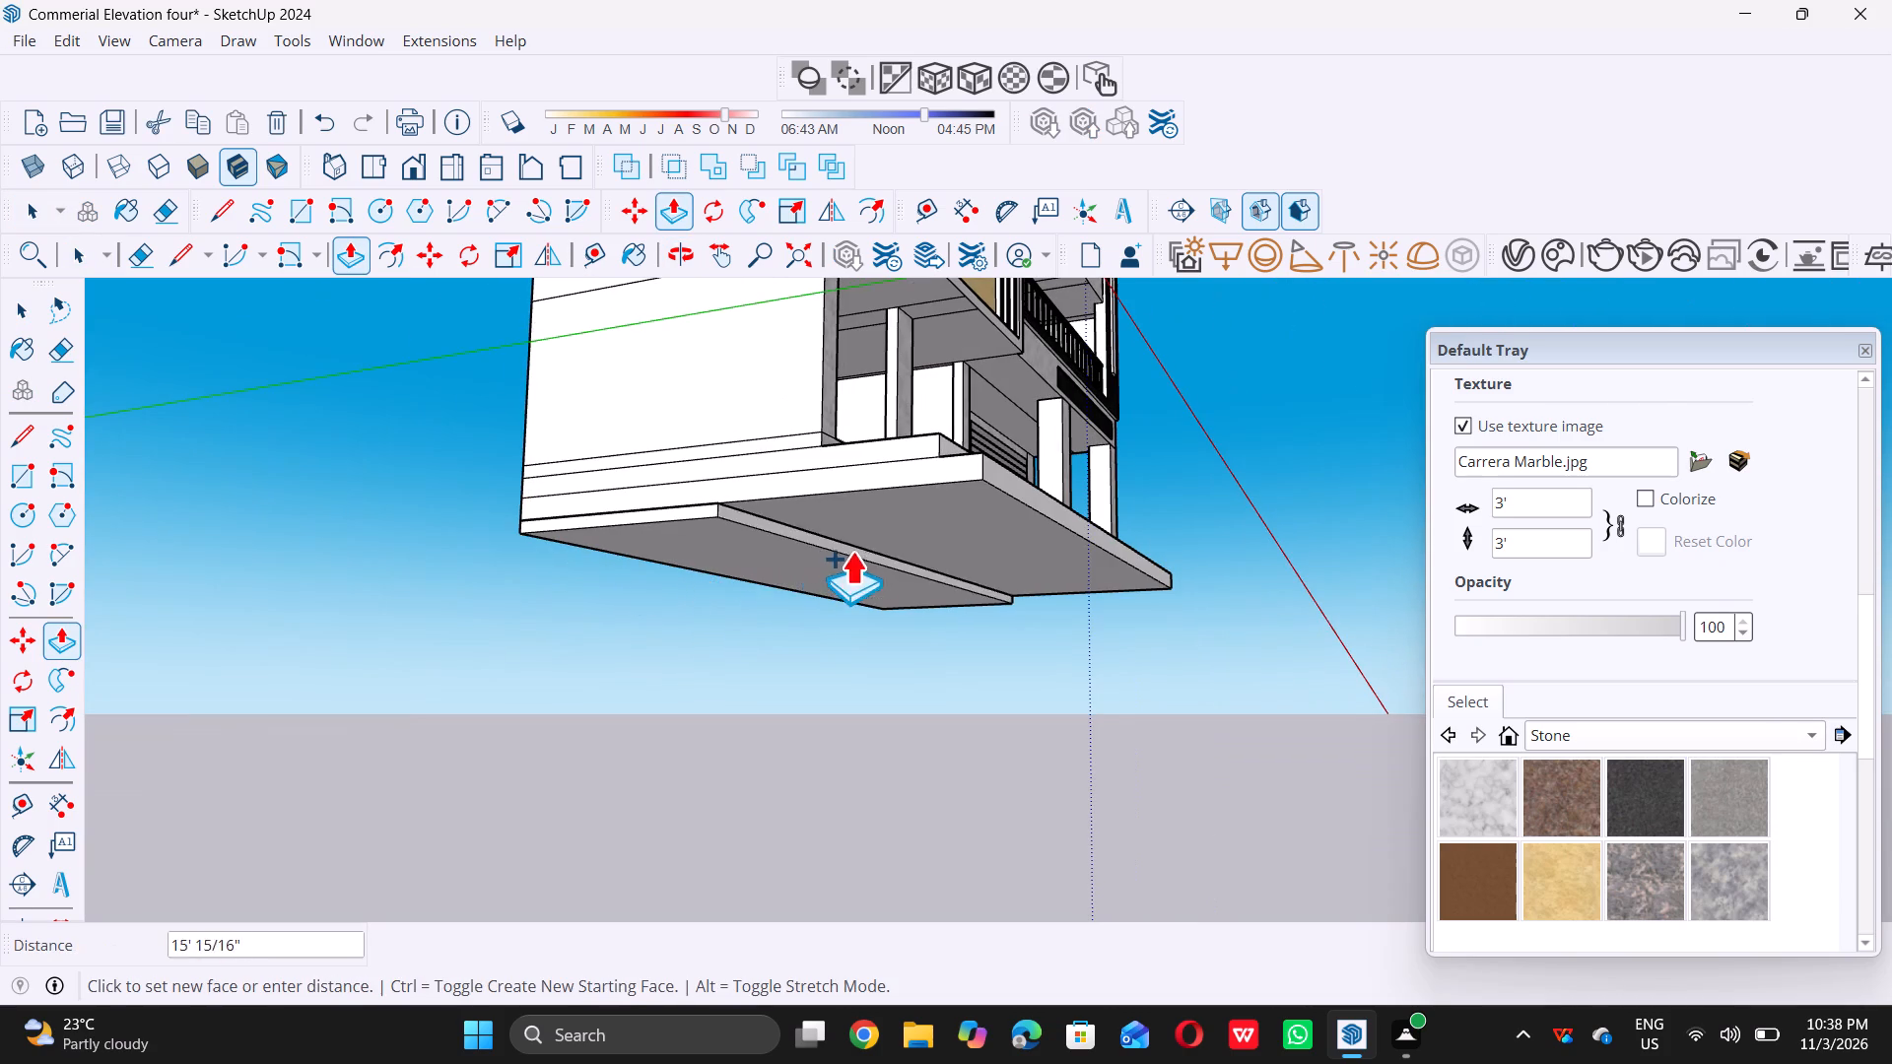
{"action": "middle_click_drag", "start_coordinate": [1100, 556], "coordinate": [1019, 678]}
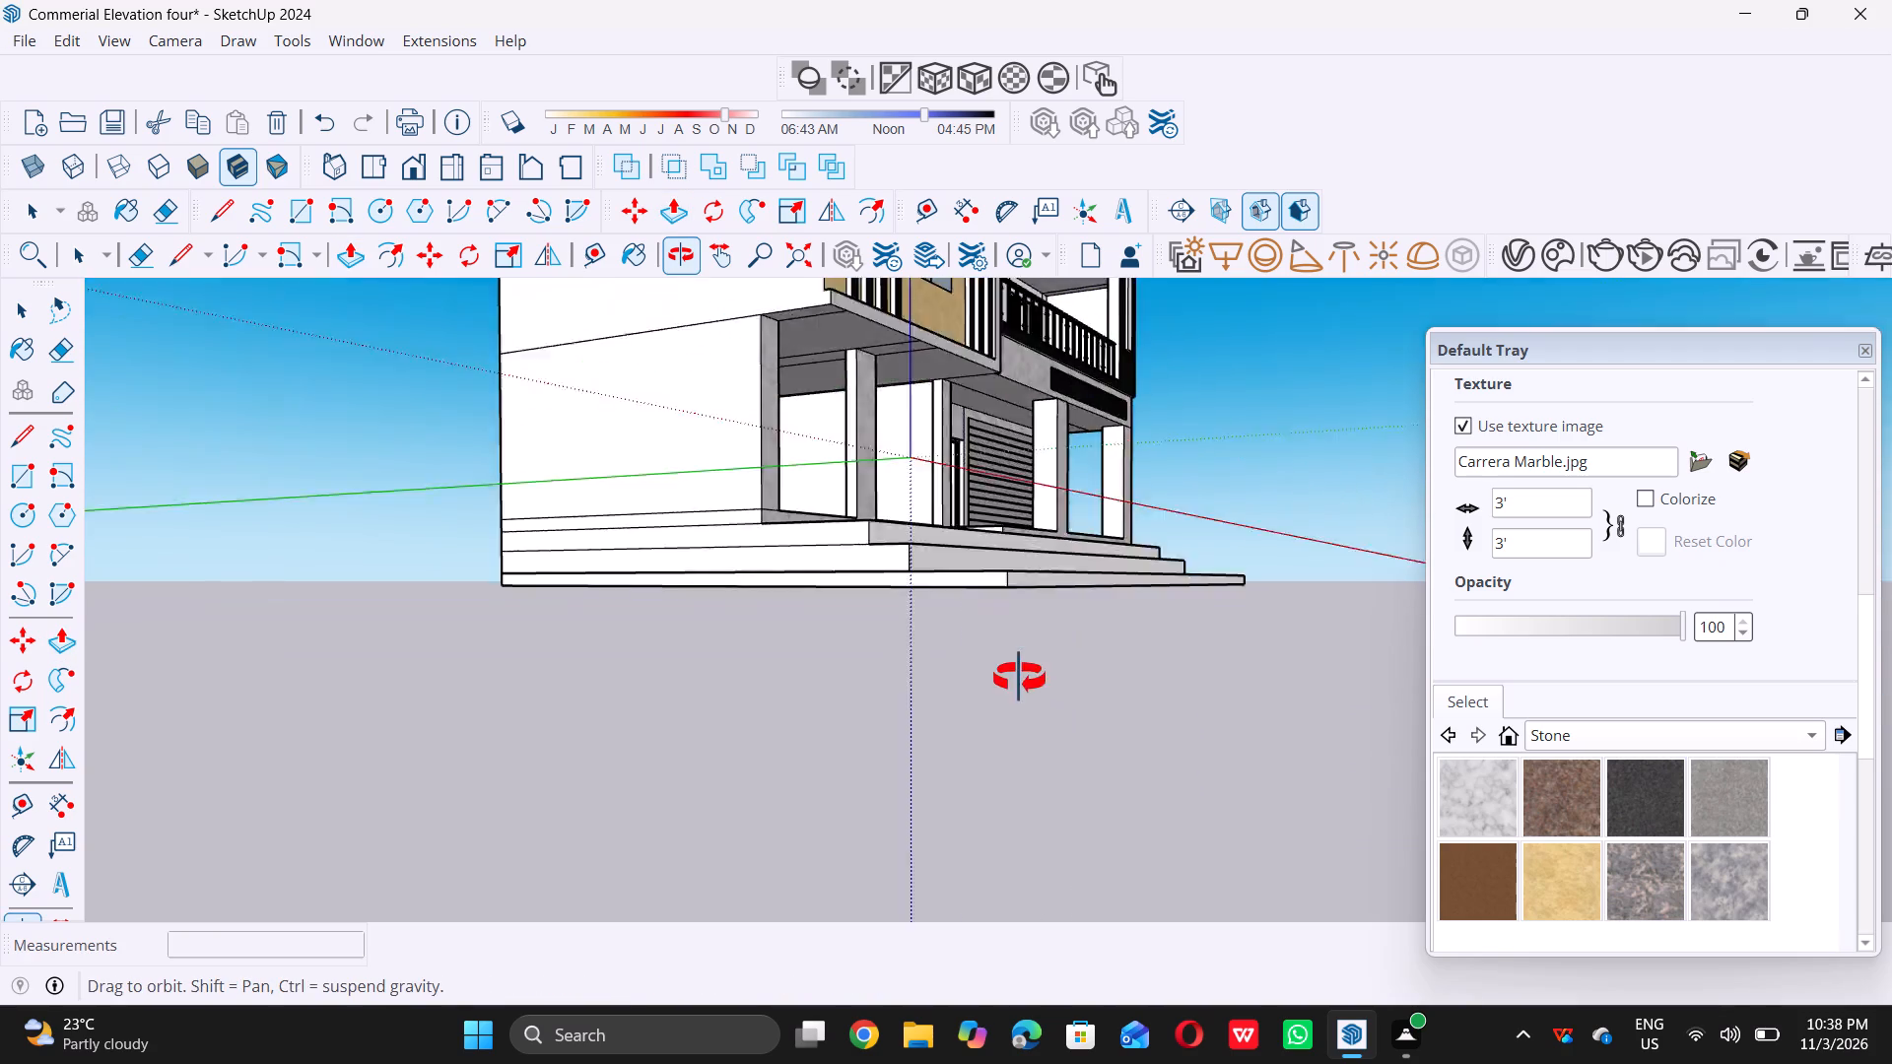
{"action": "middle_click_drag", "start_coordinate": [1019, 678], "coordinate": [1007, 698]}
{"action": "middle_click", "coordinate": [1007, 698]}
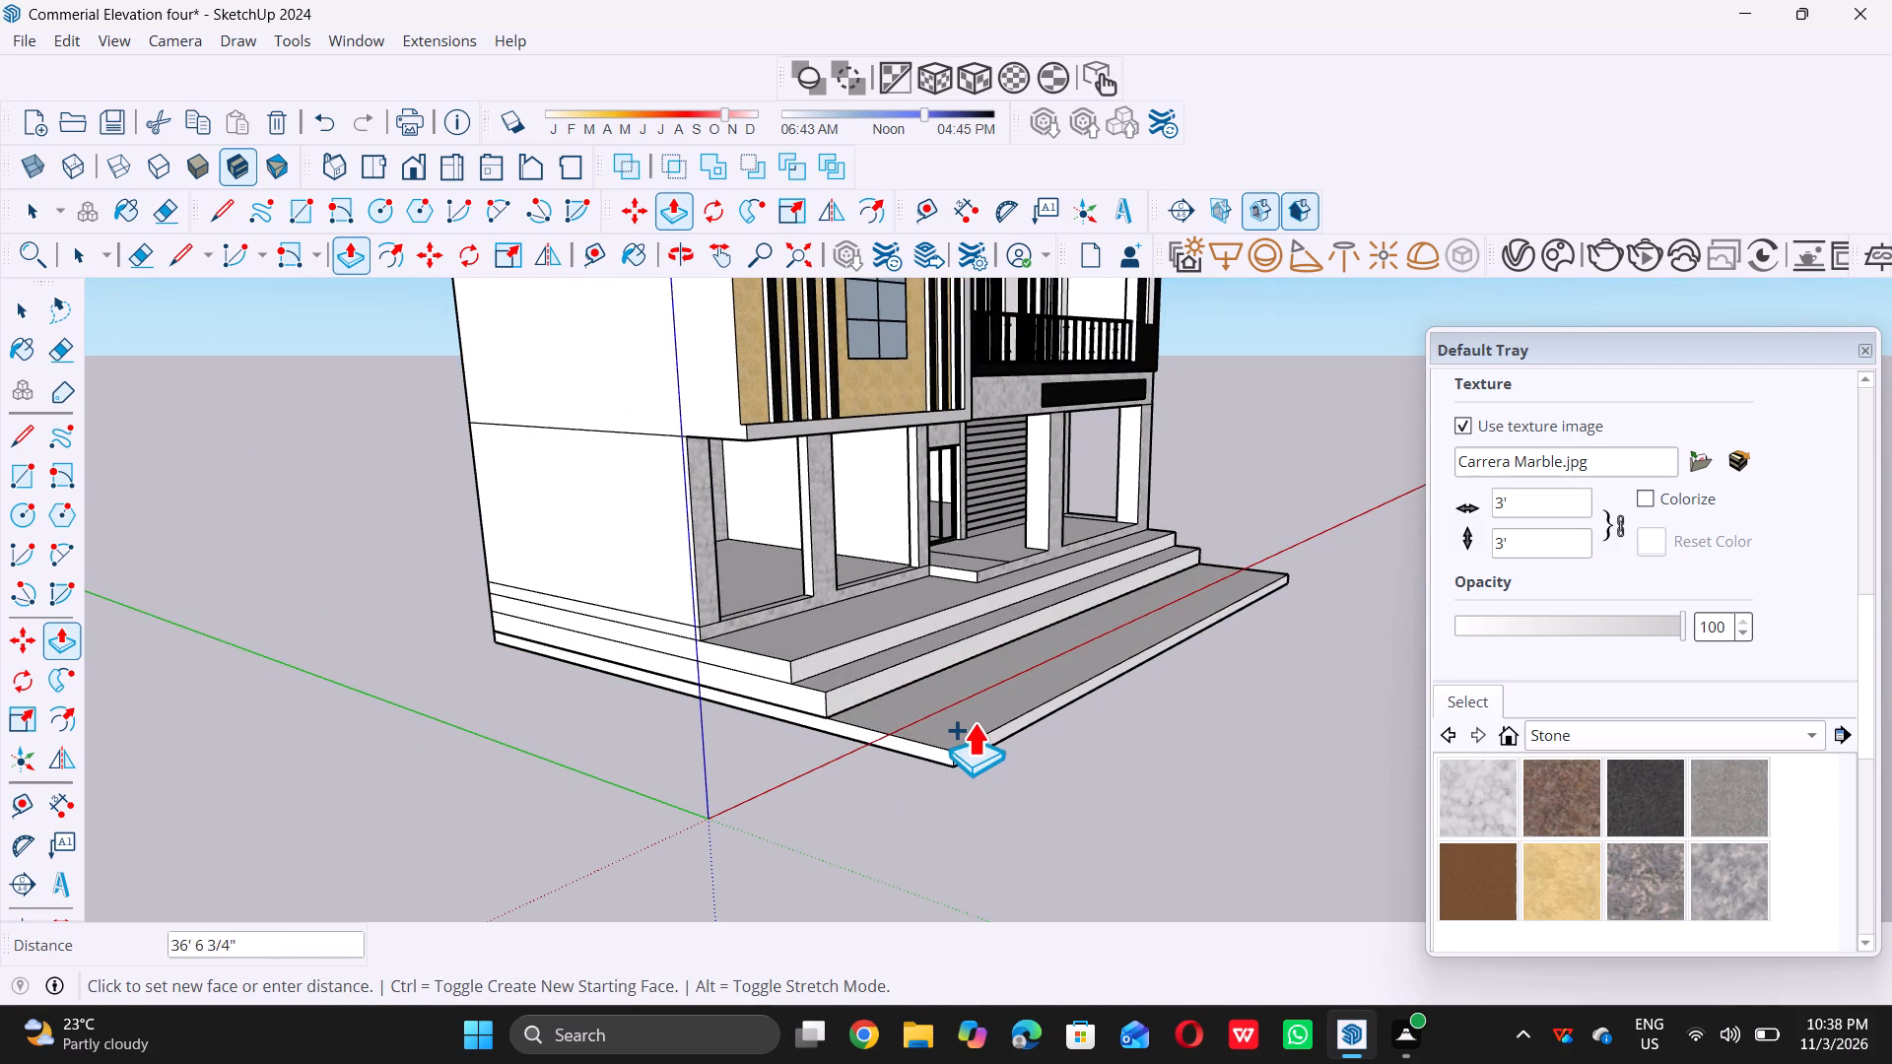
{"action": "triple_click", "coordinate": [956, 722]}
{"action": "left_click", "coordinate": [956, 722]}
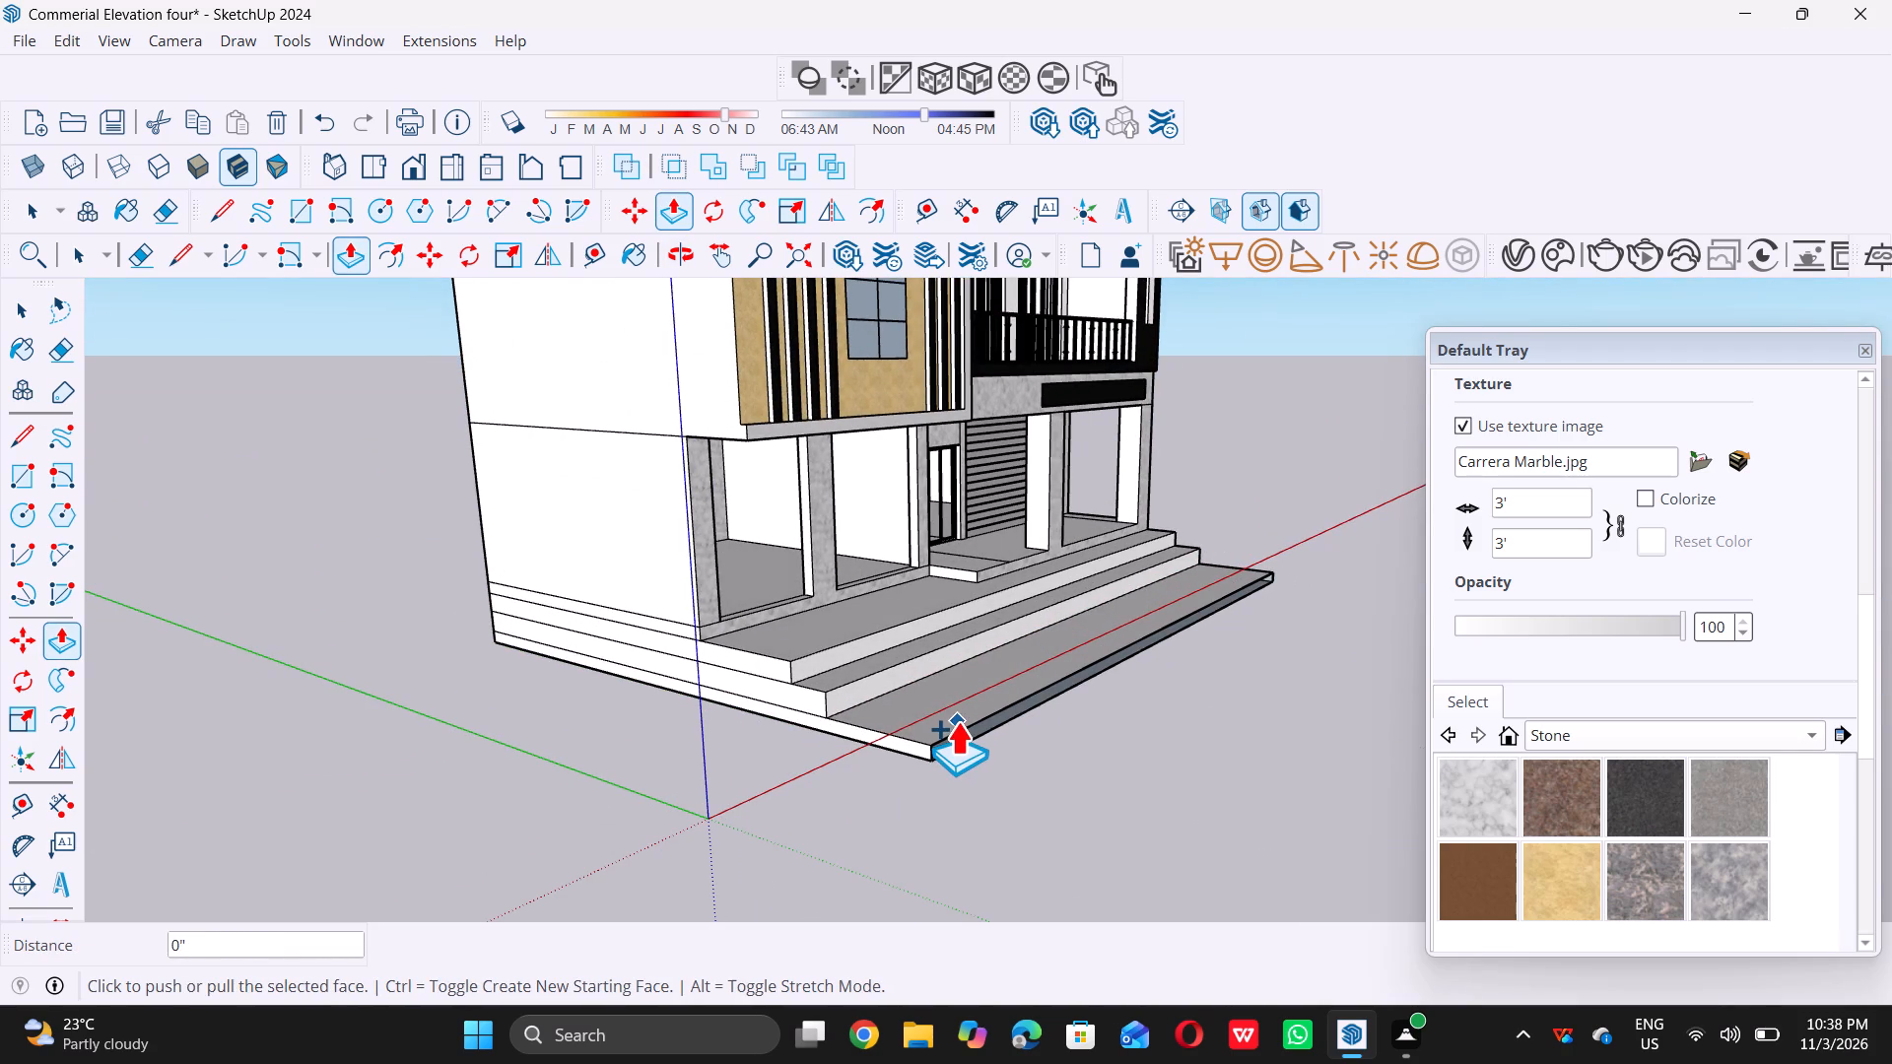
{"action": "key", "text": "space"}
Undo the last Push/Pull change on the lowest step's front face.
{"action": "scroll", "coordinate": [950, 725], "scroll_direction": "down", "scroll_amount": 10}
{"action": "middle_click_drag", "start_coordinate": [946, 767], "coordinate": [432, 767]}
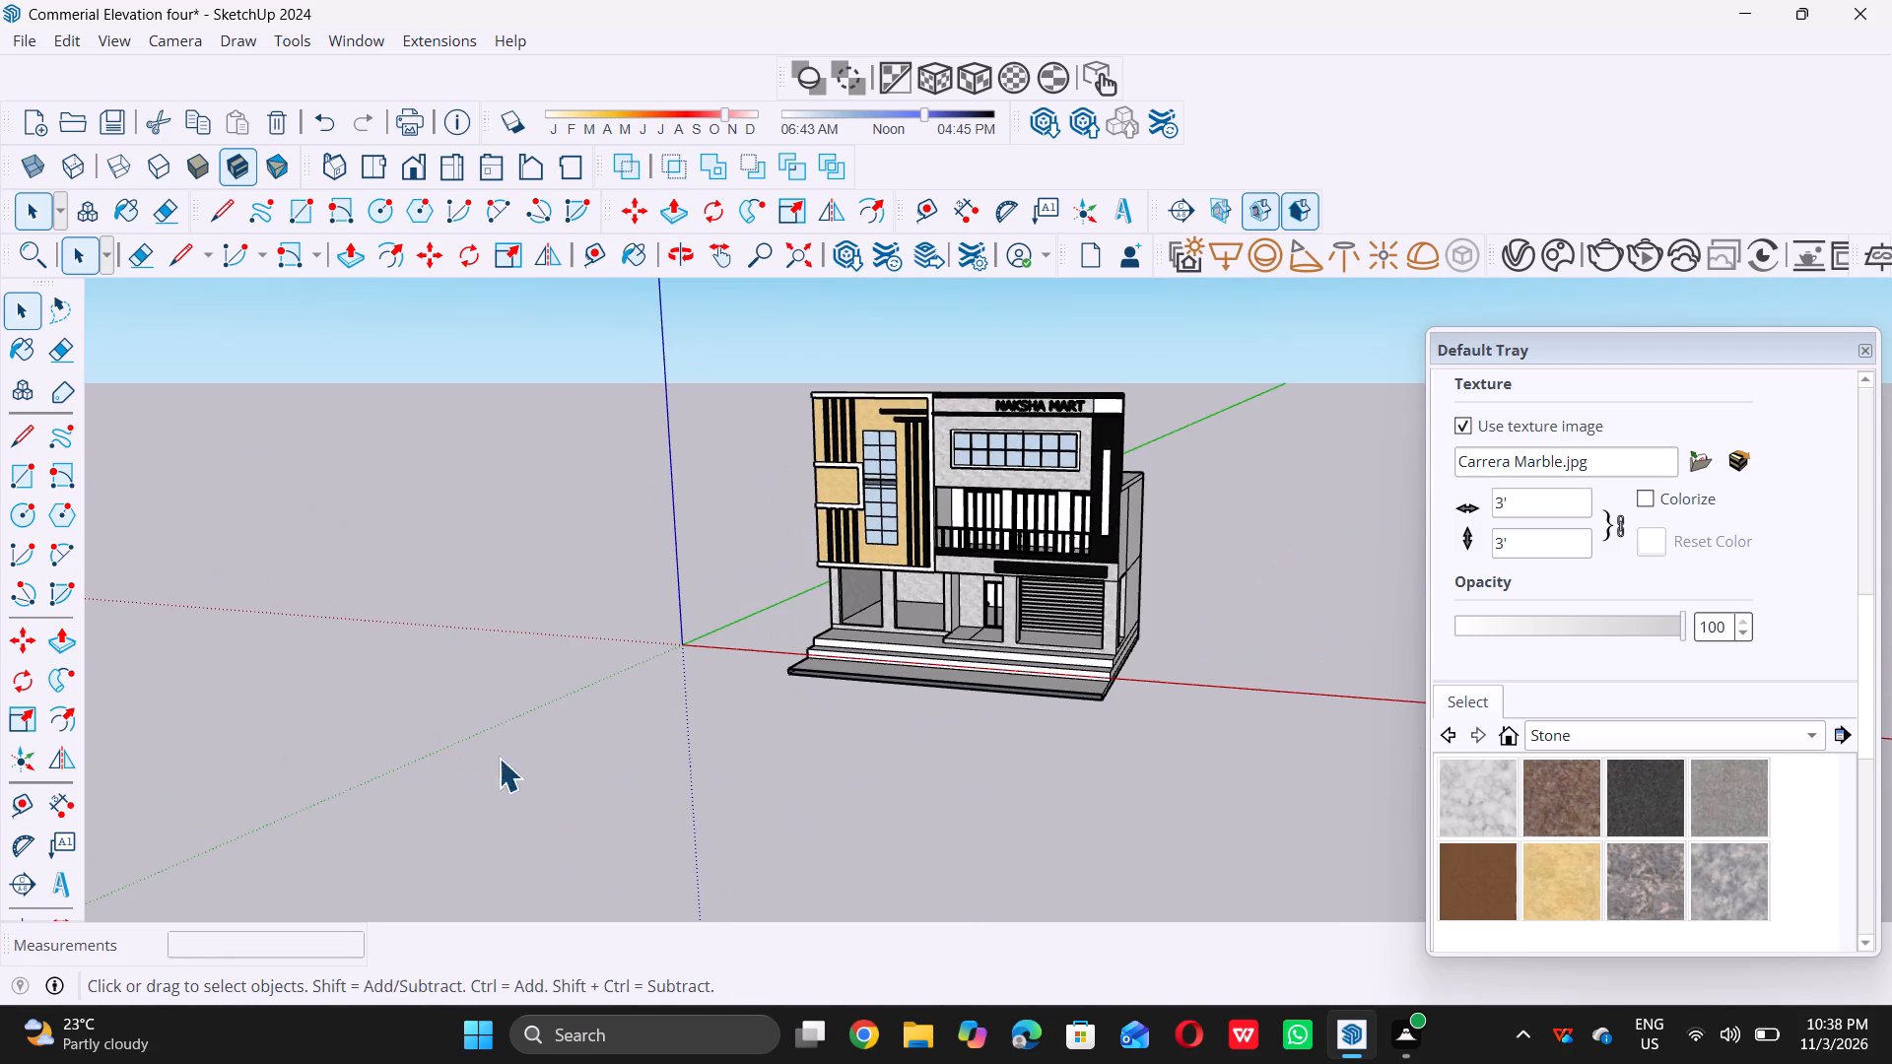
{"action": "double_click", "coordinate": [900, 776]}
{"action": "scroll", "coordinate": [980, 737], "scroll_direction": "up", "scroll_amount": 12}
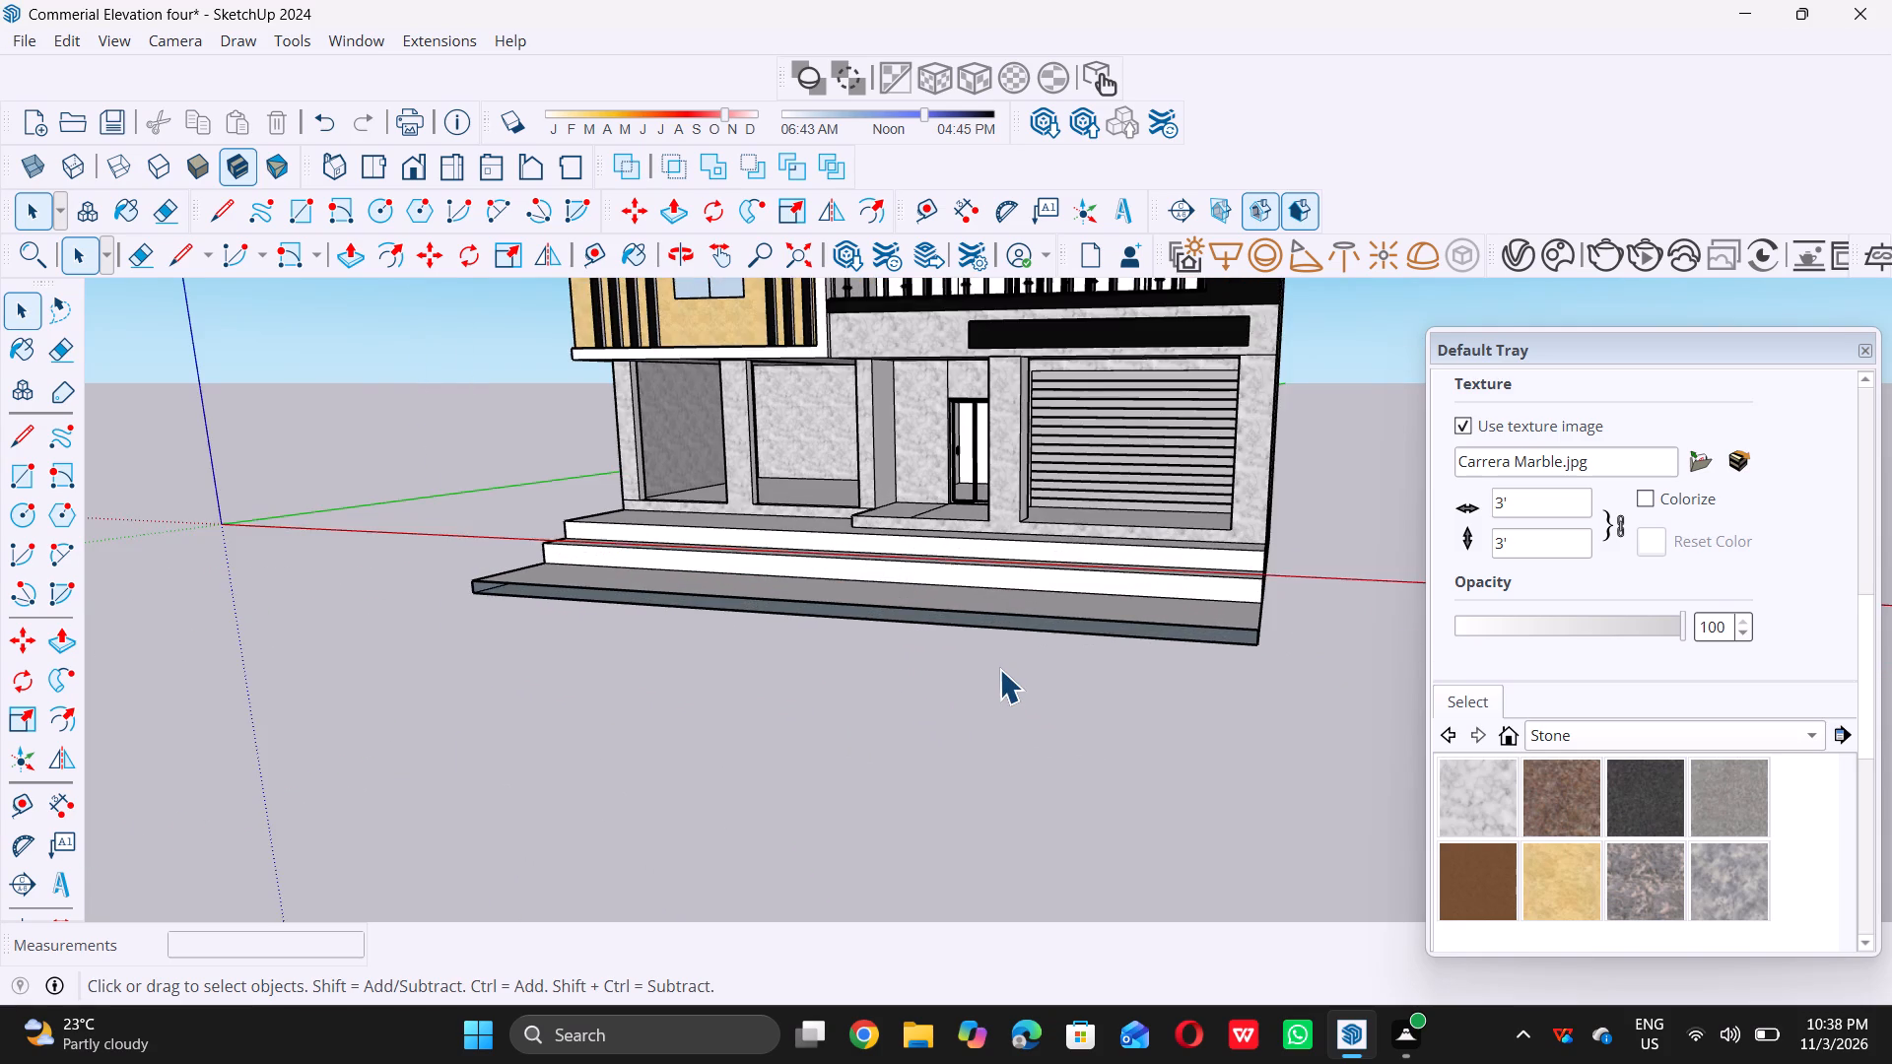
{"action": "scroll", "coordinate": [999, 669], "scroll_direction": "up", "scroll_amount": 5}
{"action": "scroll", "coordinate": [974, 662], "scroll_direction": "down", "scroll_amount": 3}
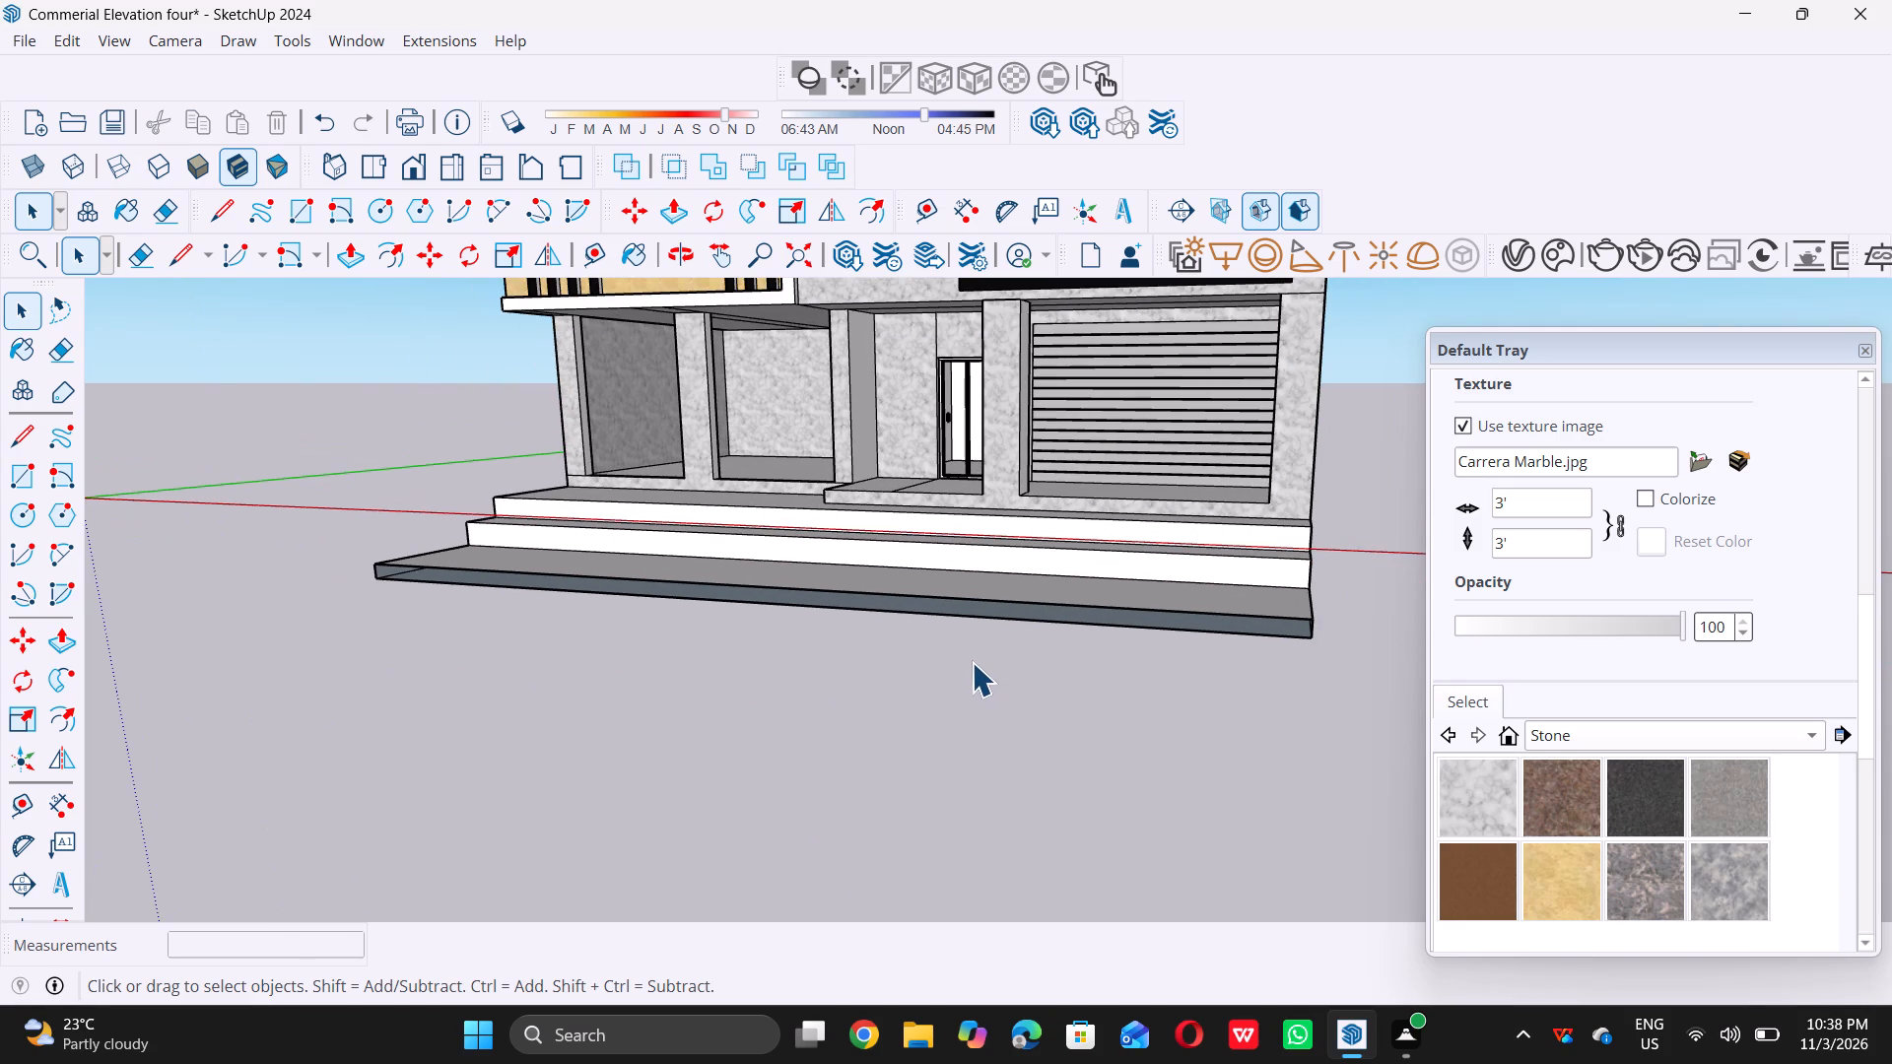
{"action": "key", "text": "ctrl+z"}
{"action": "scroll", "coordinate": [971, 662], "scroll_direction": "down", "scroll_amount": 5}
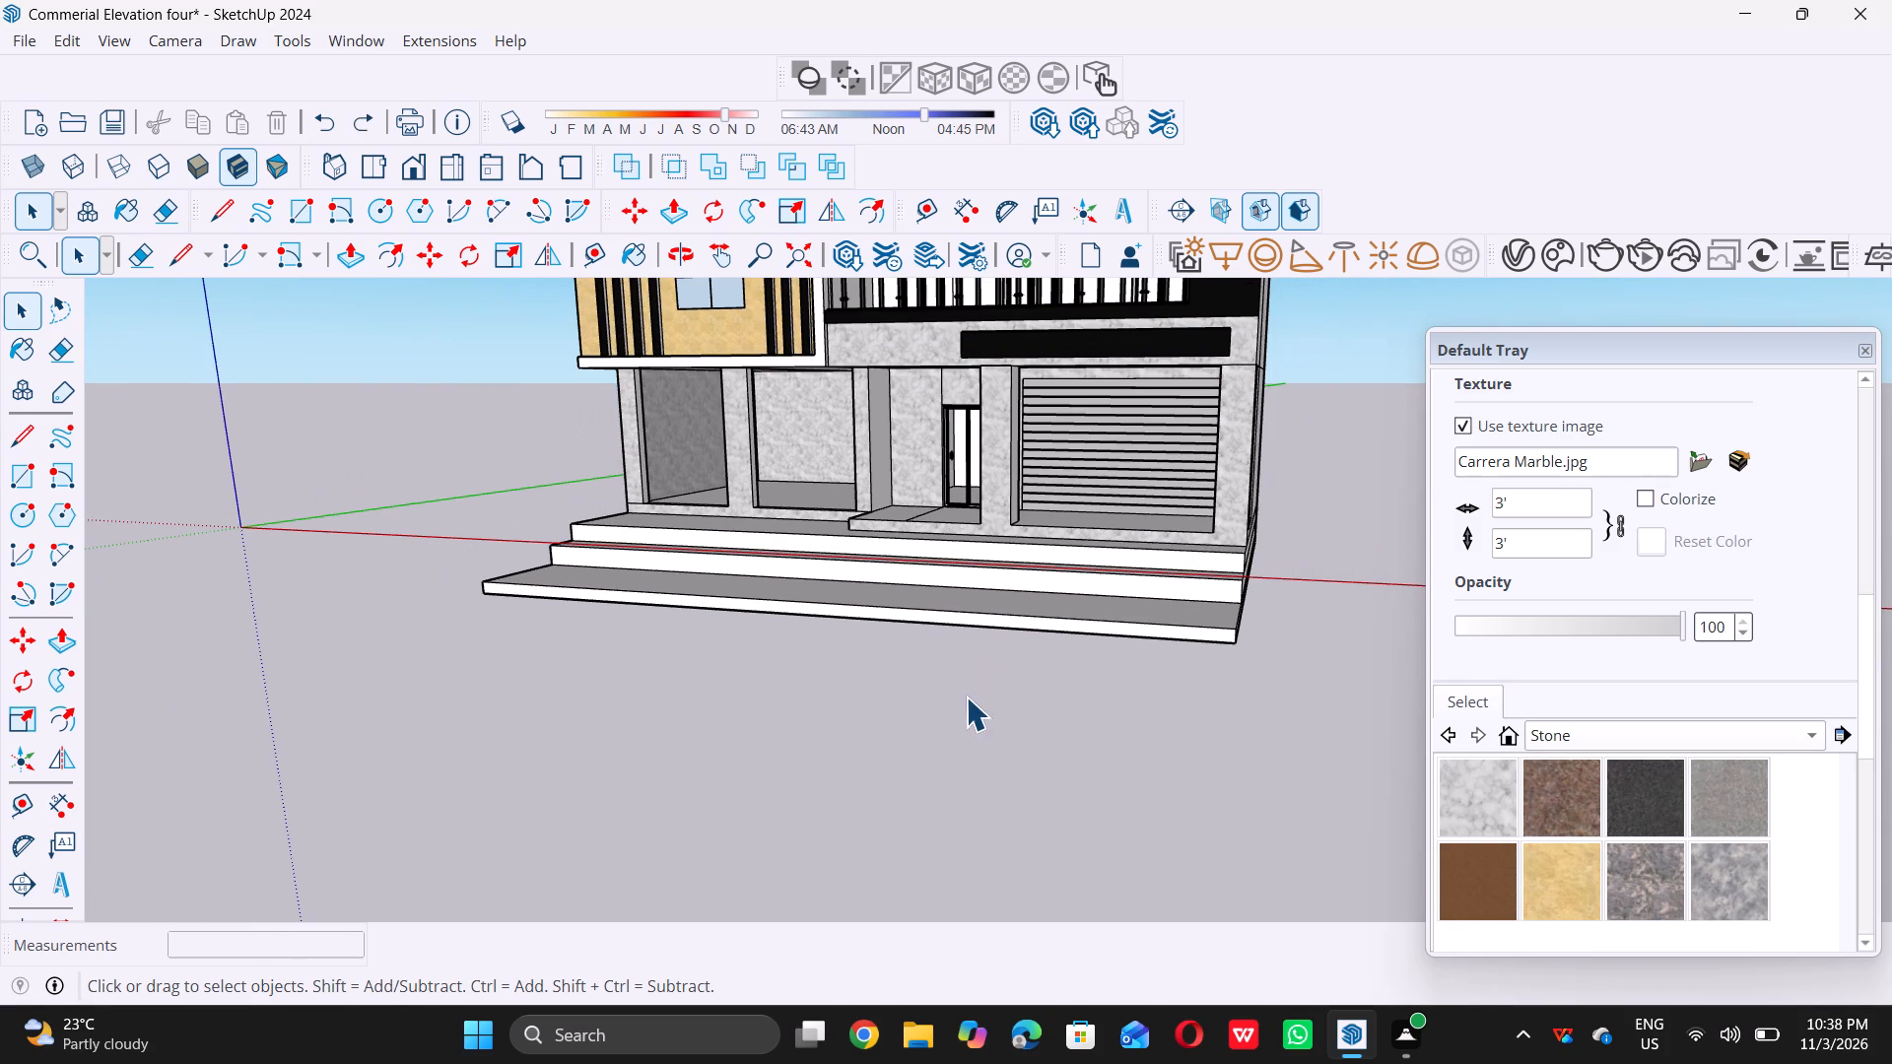
{"action": "scroll", "coordinate": [966, 697], "scroll_direction": "down", "scroll_amount": 2}
{"action": "middle_click_drag", "start_coordinate": [966, 703], "coordinate": [1019, 776]}
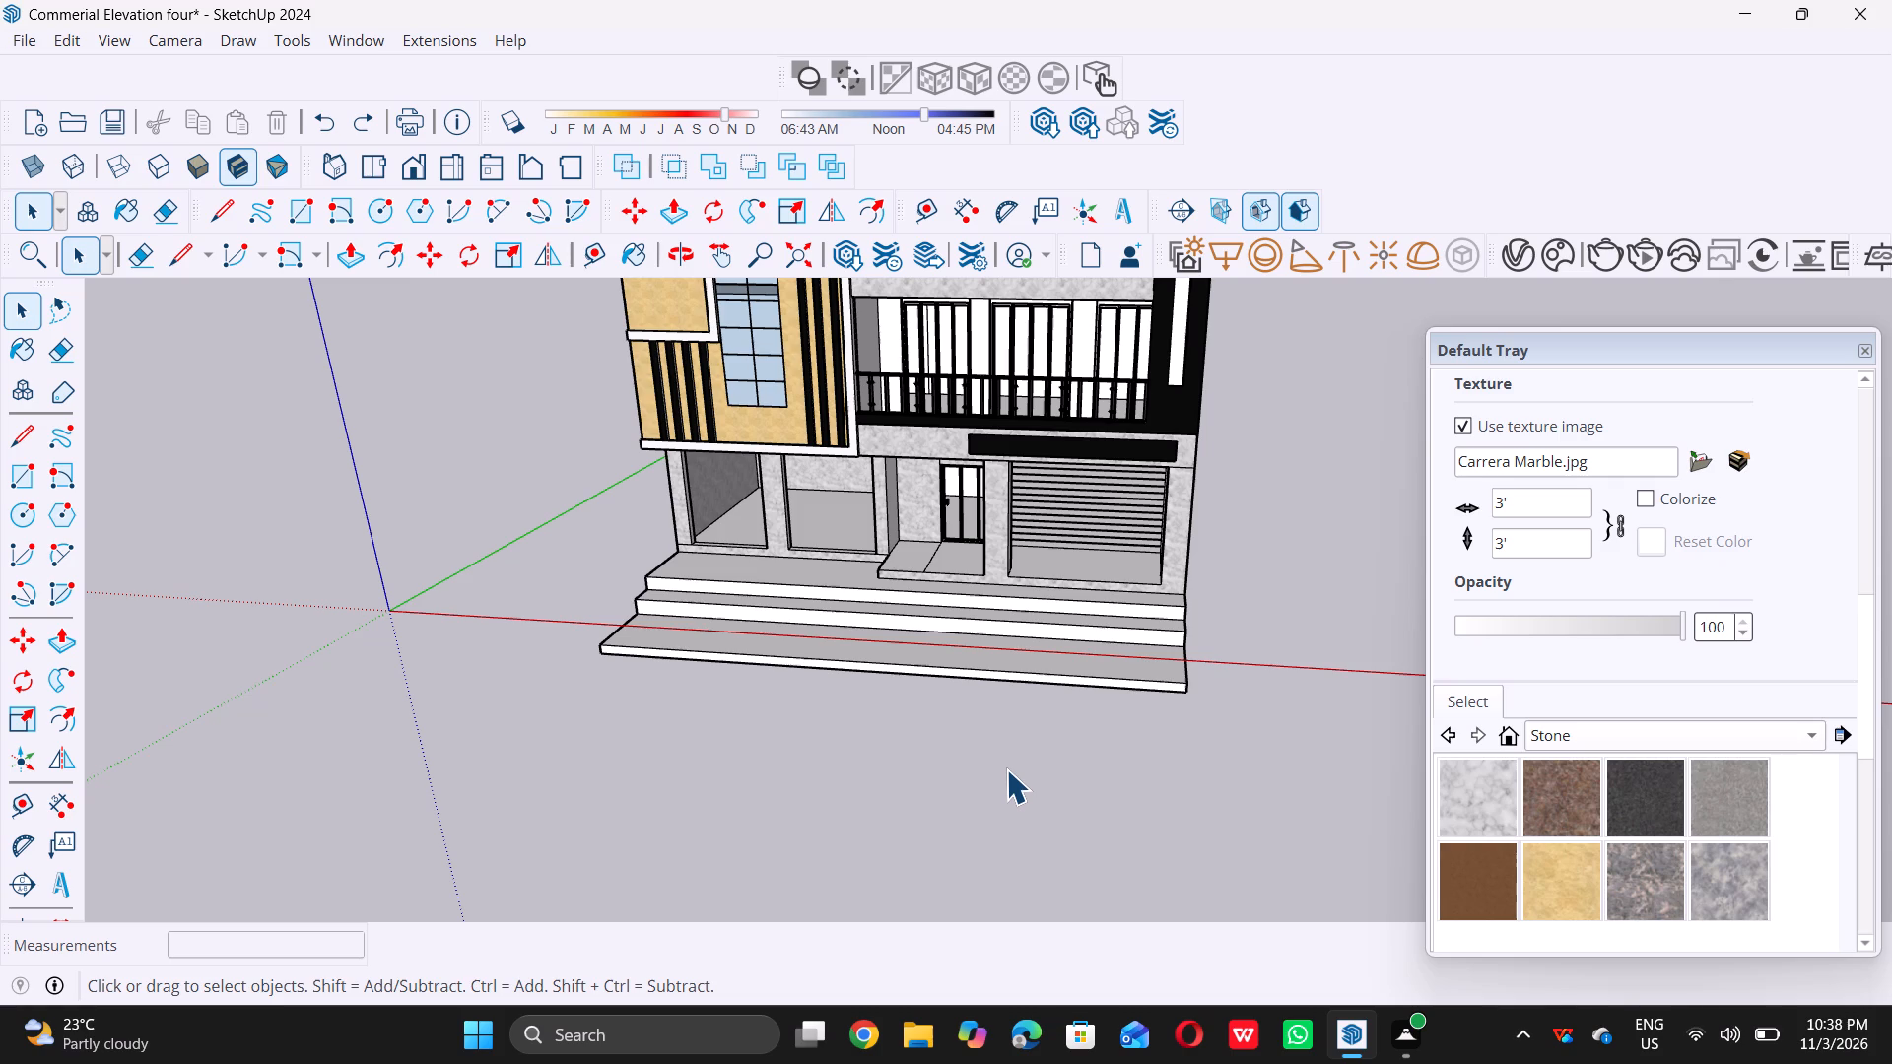
Search 3D Warehouse for "plants".
{"action": "double_click", "coordinate": [850, 262]}
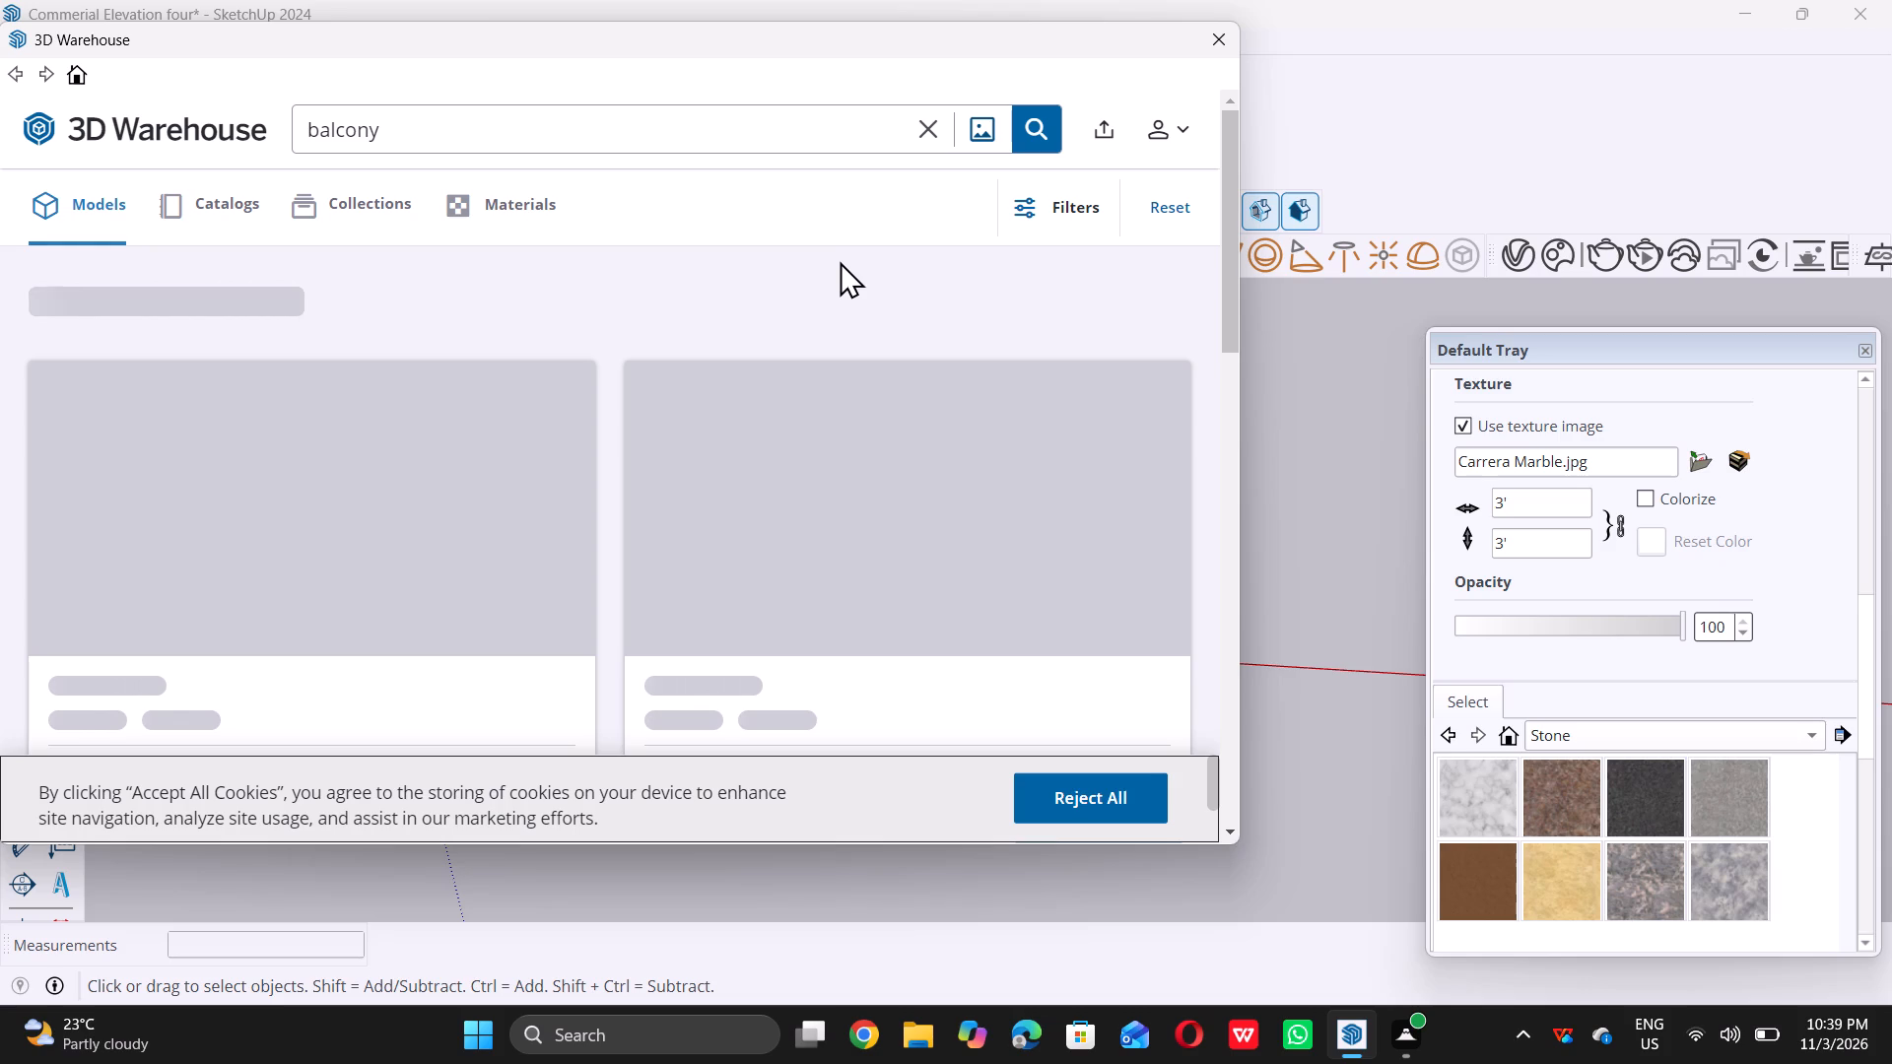
{"action": "double_click", "coordinate": [462, 130]}
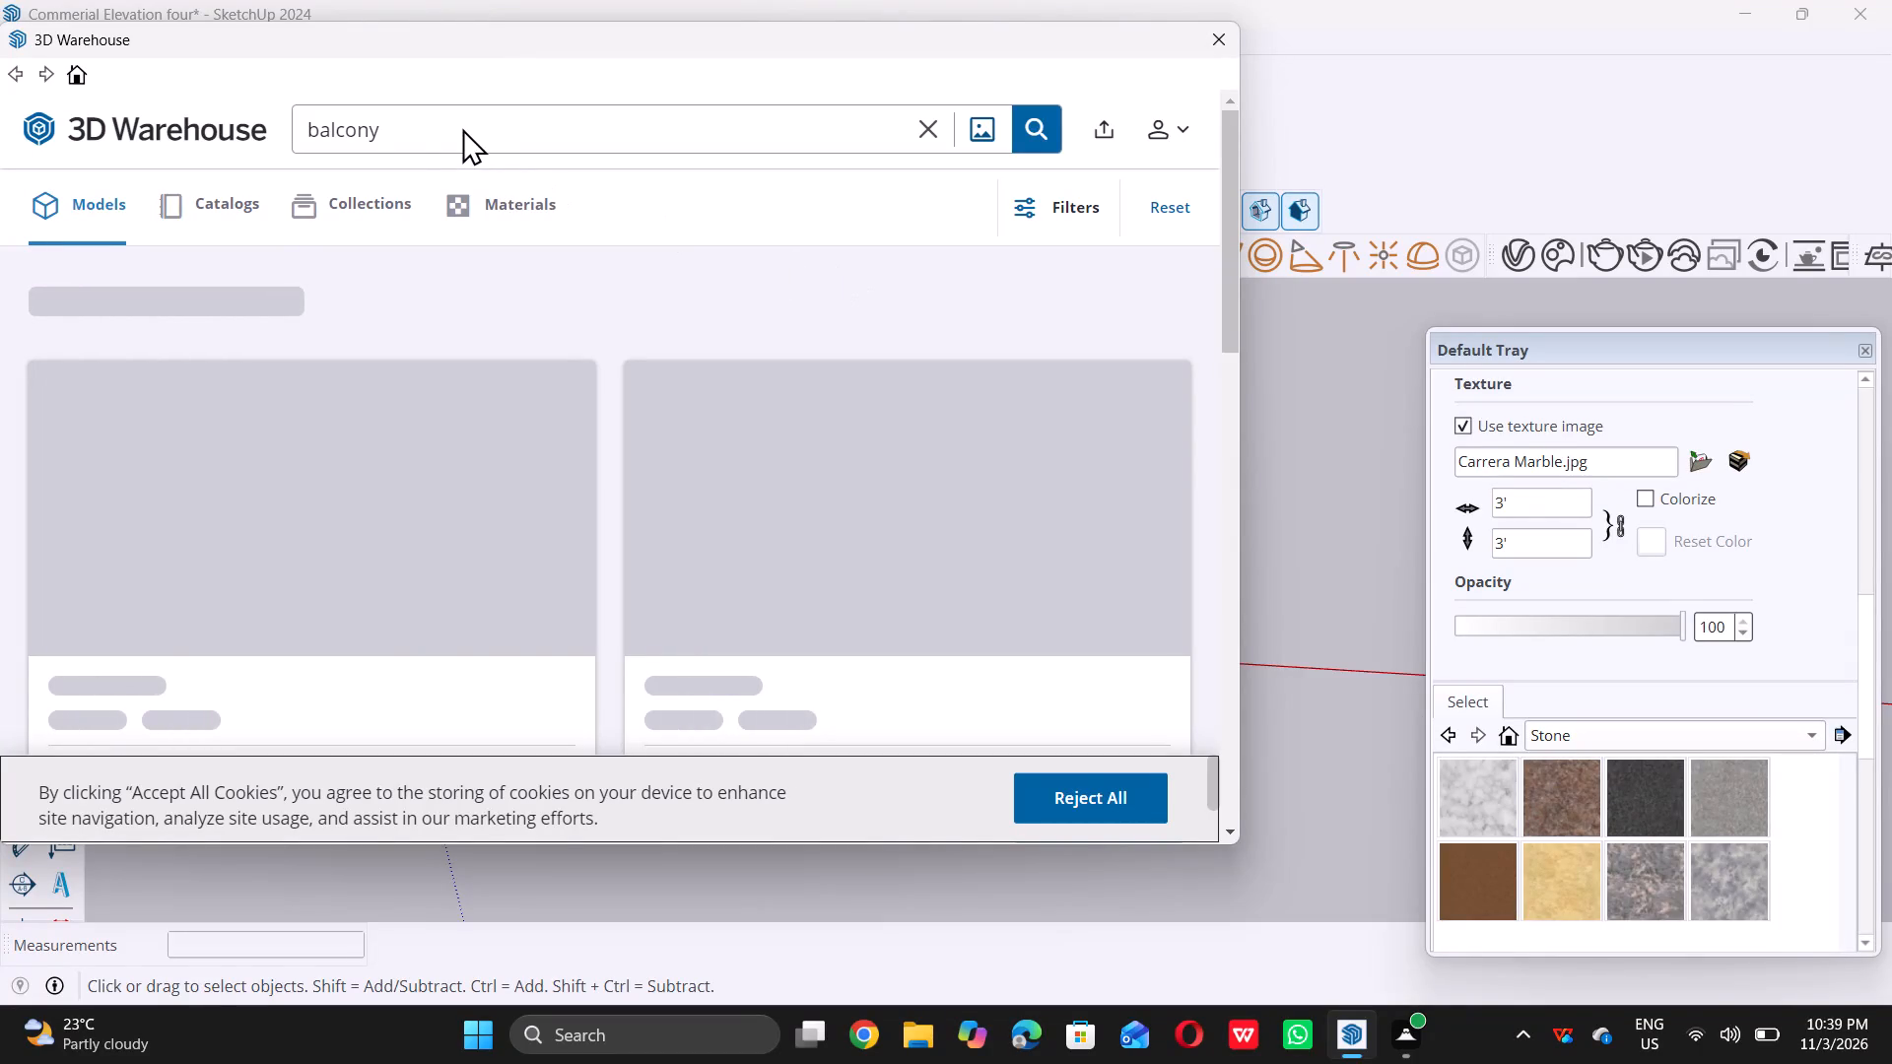
{"action": "triple_click", "coordinate": [455, 127]}
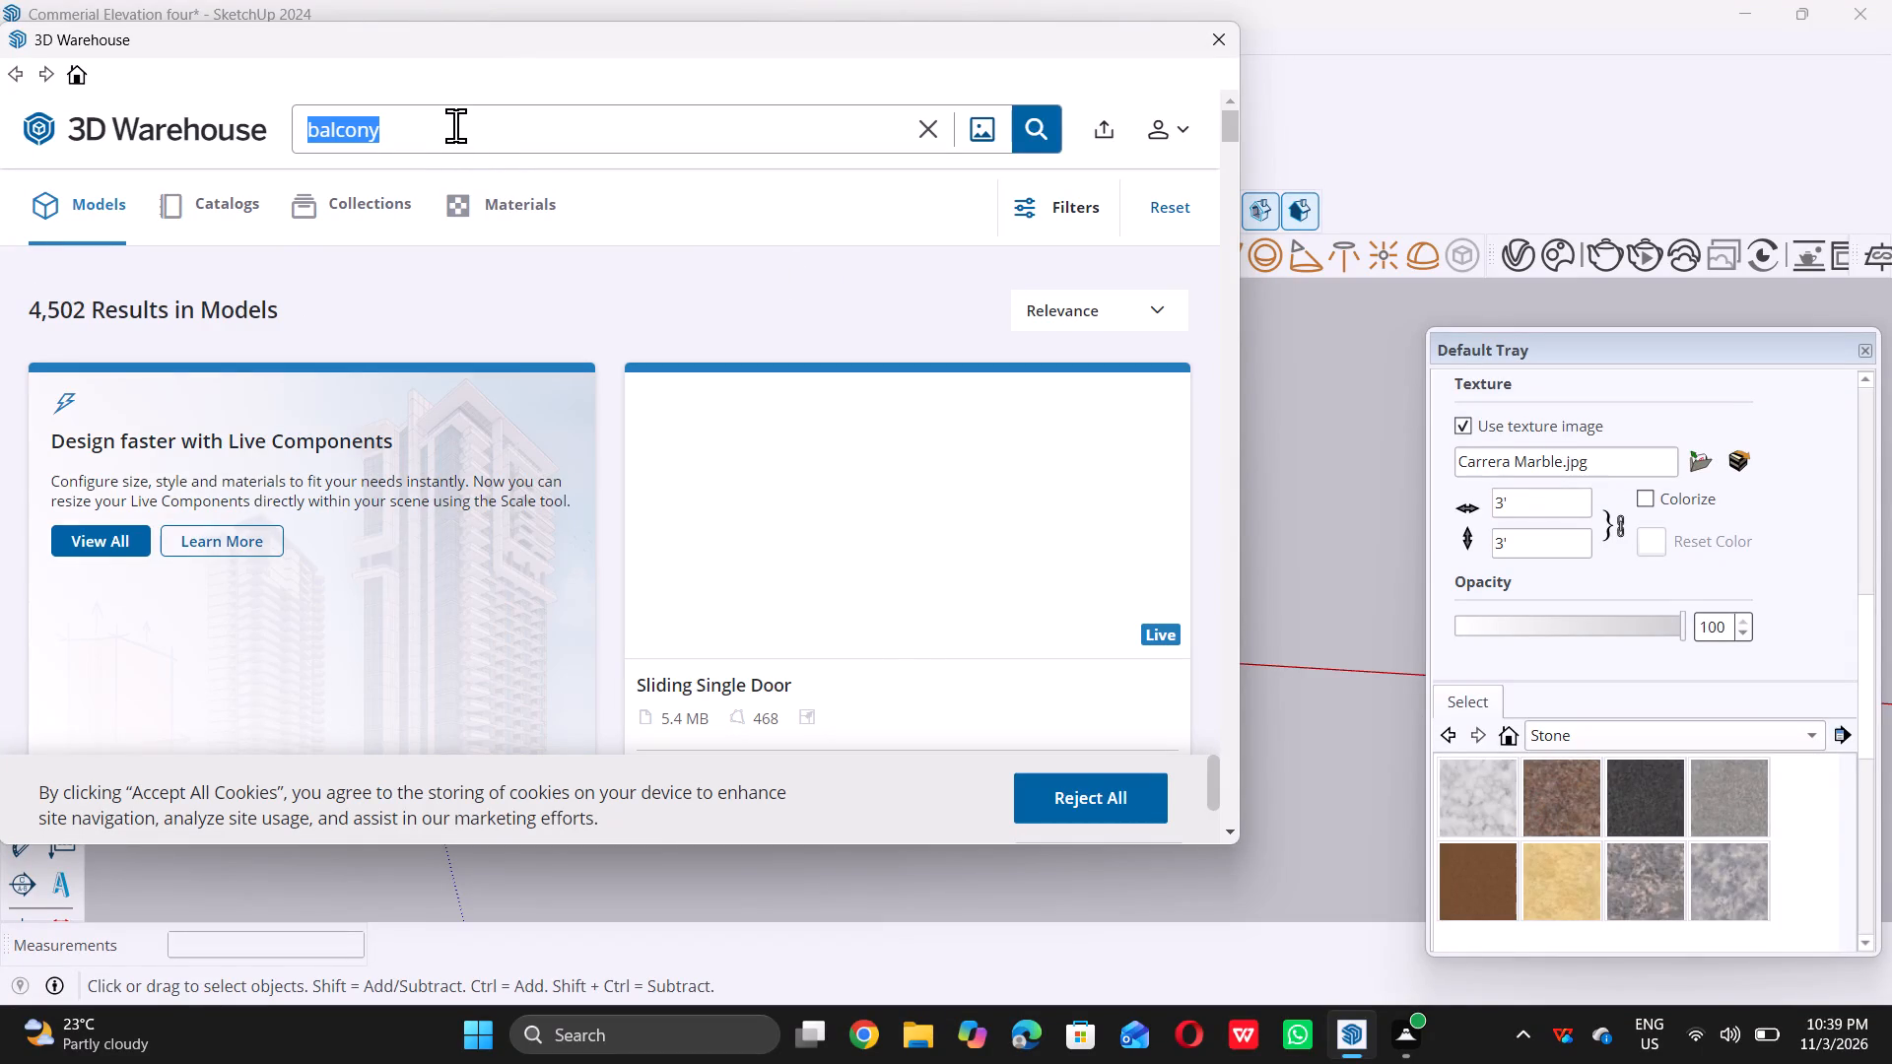
{"action": "key", "text": "BackSpace"}
{"action": "type", "text": "pl"}
{"action": "key", "text": "a"}
{"action": "type", "text": "nt"}
{"action": "key", "text": "s"}
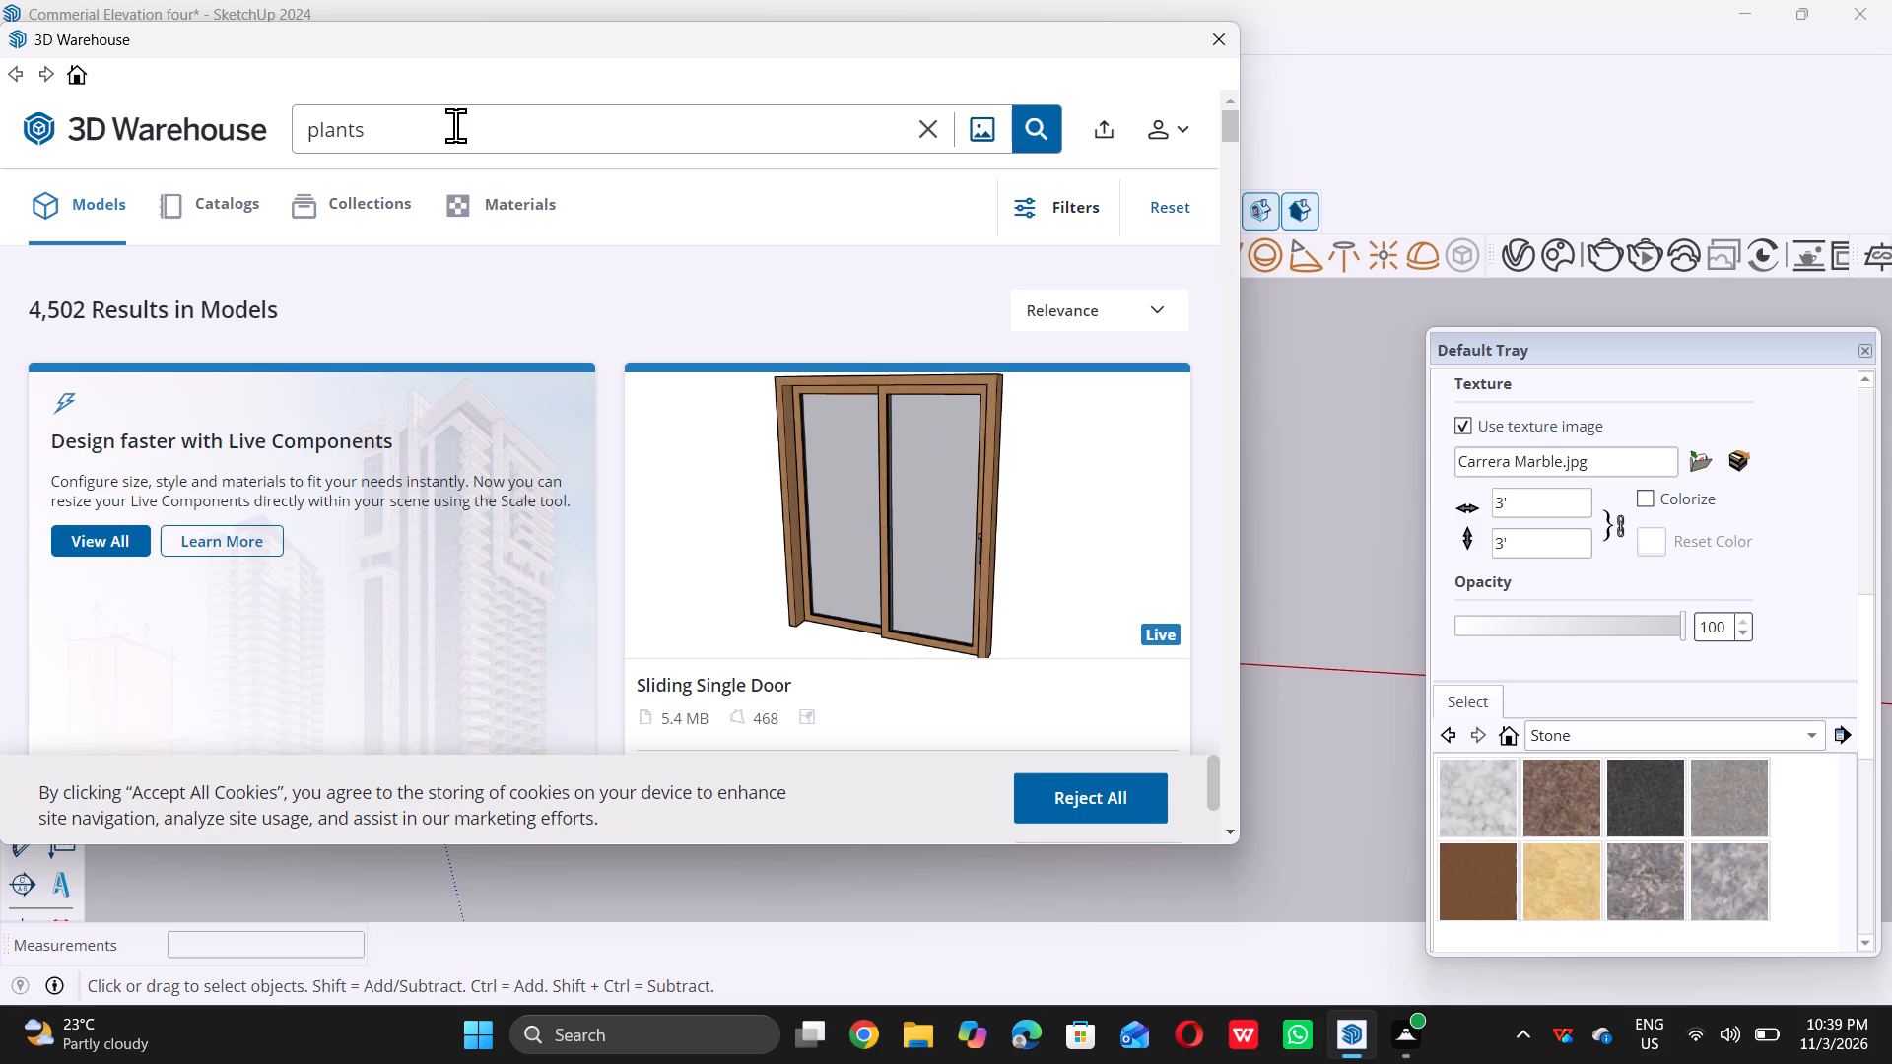
{"action": "key", "text": "Return"}
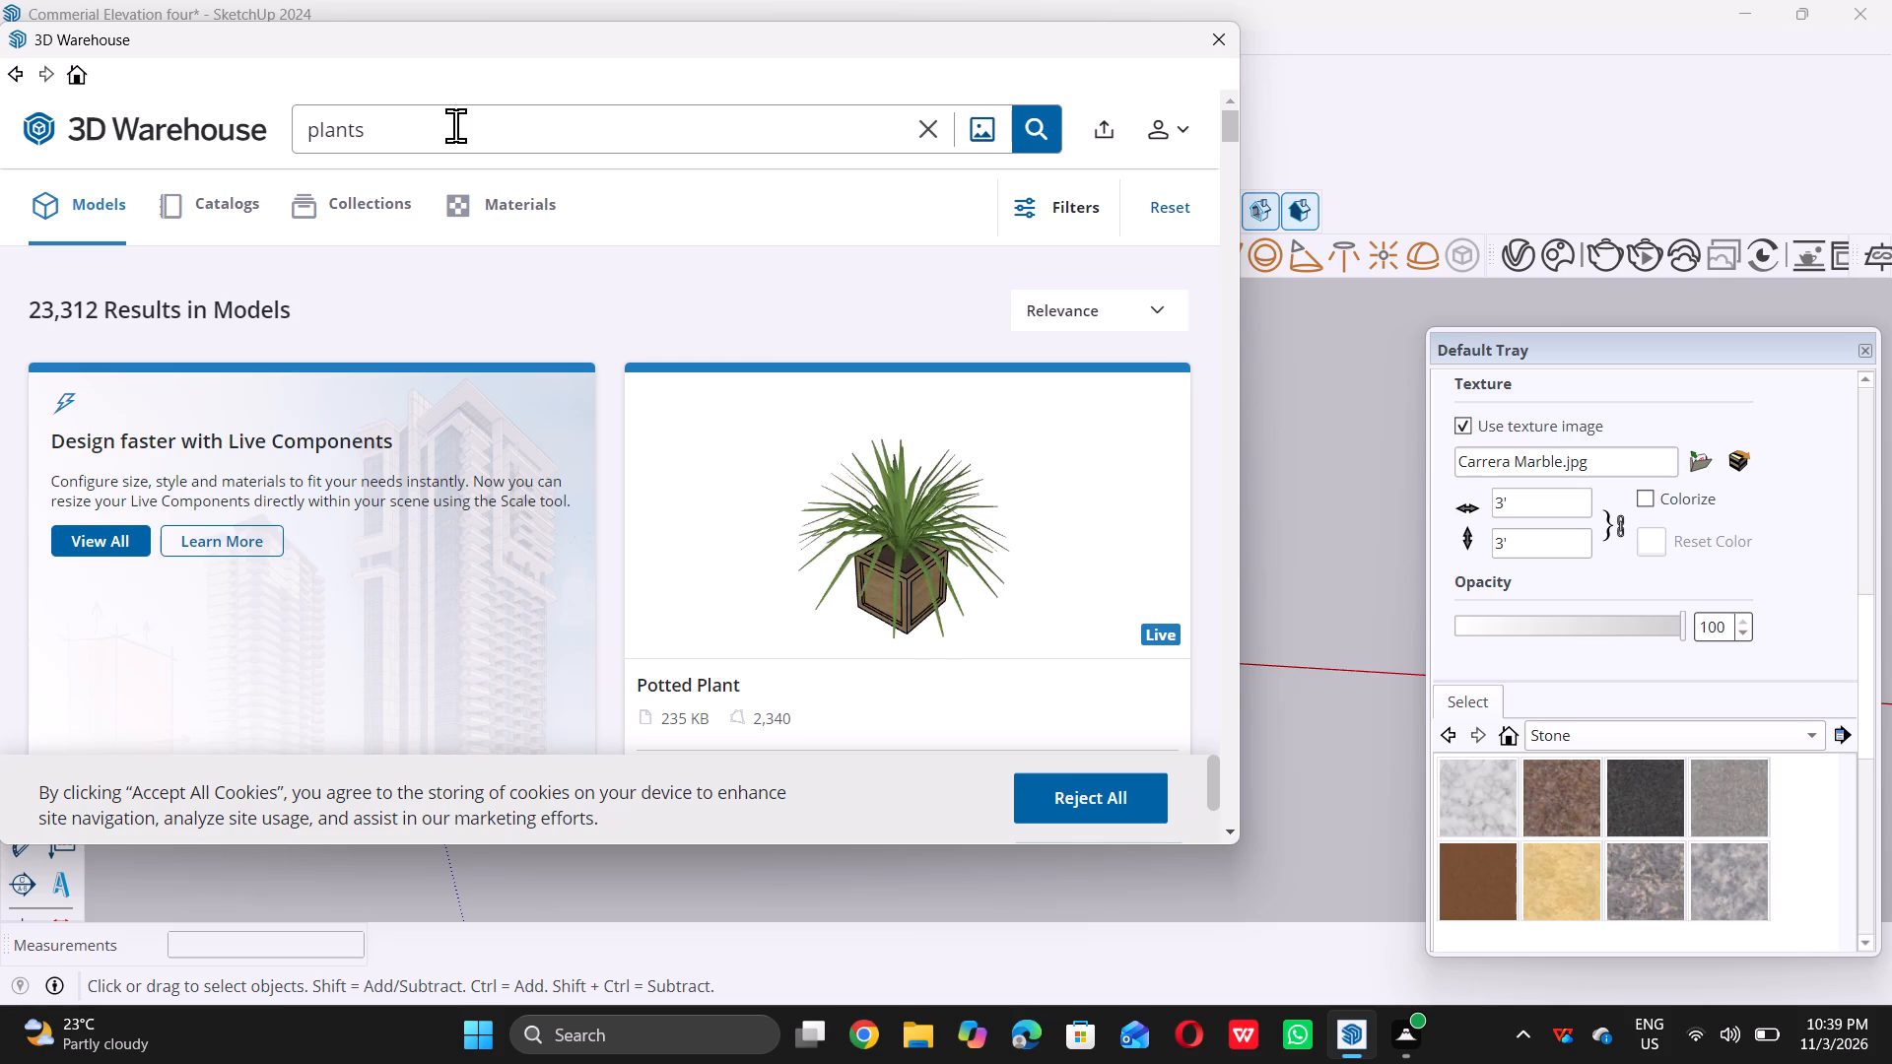
Look through the plant models in the 3D Warehouse results for one suited to the entrance steps.
{"action": "scroll", "coordinate": [702, 408], "scroll_direction": "down", "scroll_amount": 4}
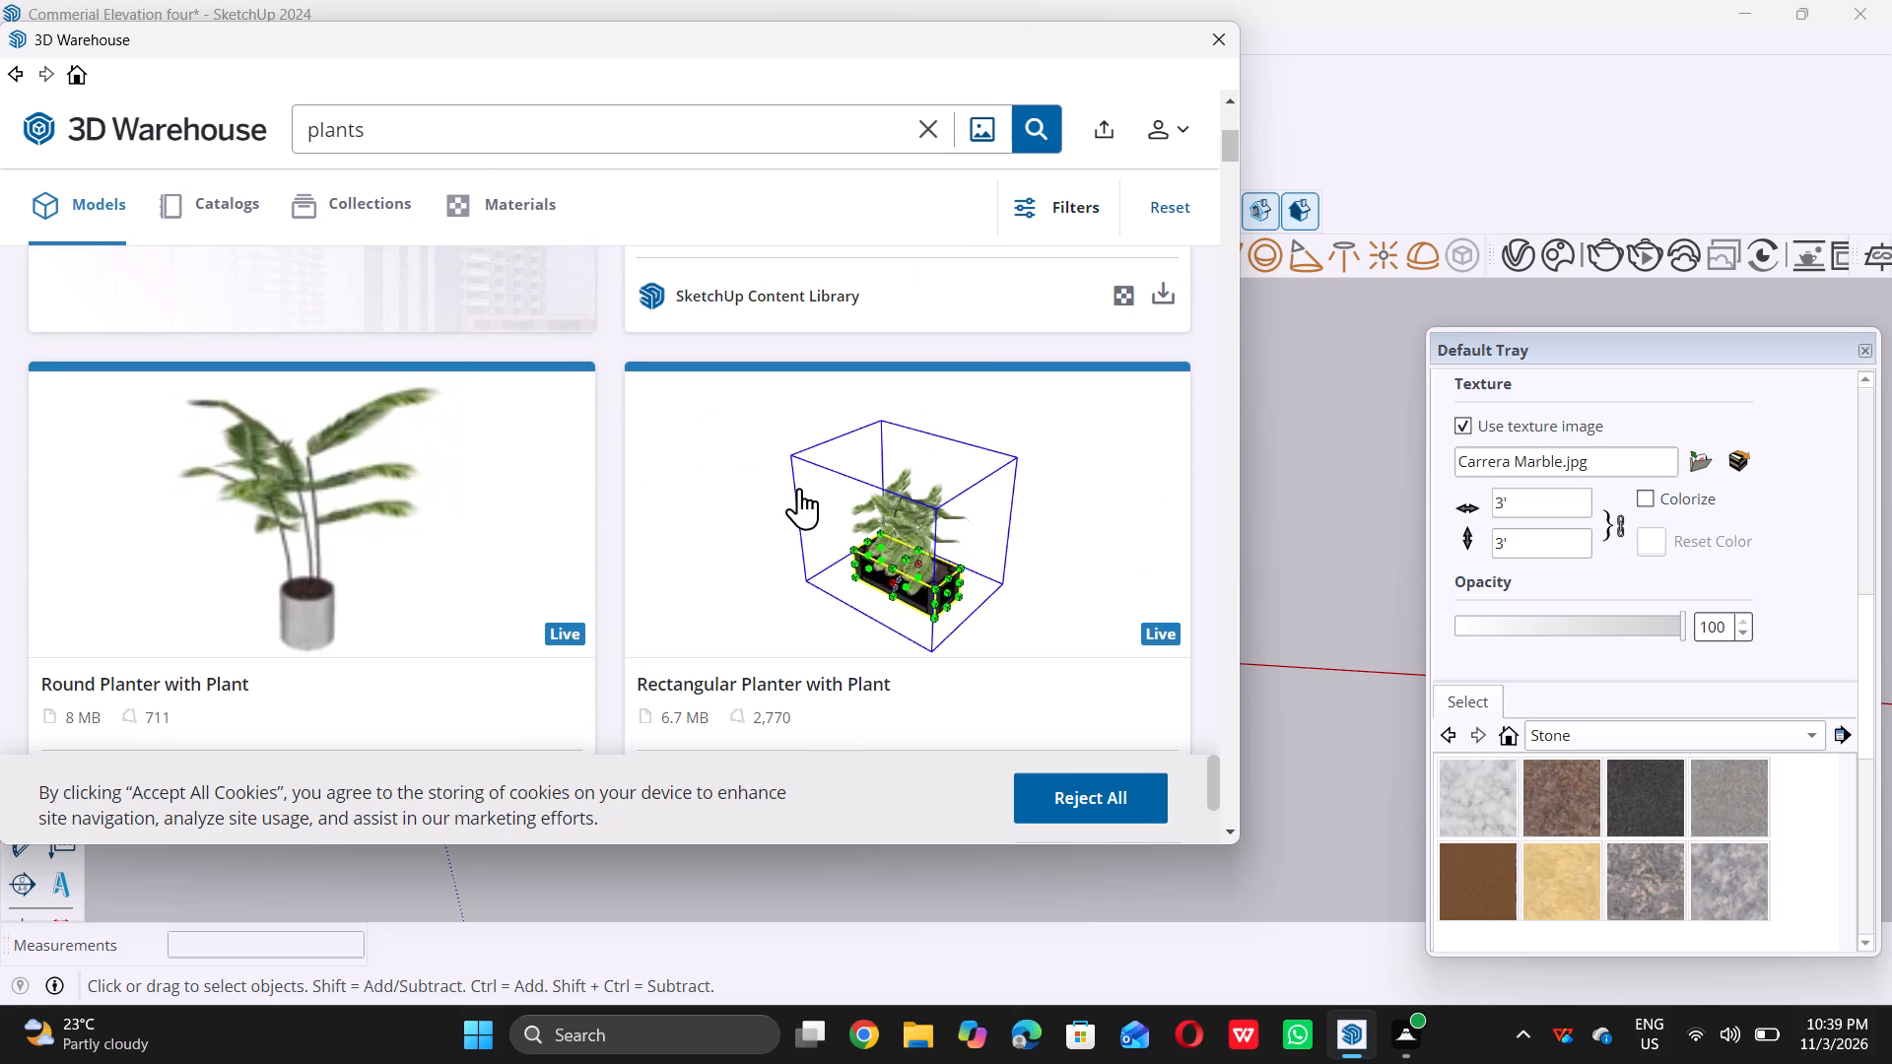
{"action": "scroll", "coordinate": [799, 488], "scroll_direction": "down", "scroll_amount": 5}
{"action": "scroll", "coordinate": [824, 511], "scroll_direction": "up", "scroll_amount": 4}
{"action": "scroll", "coordinate": [824, 513], "scroll_direction": "down", "scroll_amount": 5}
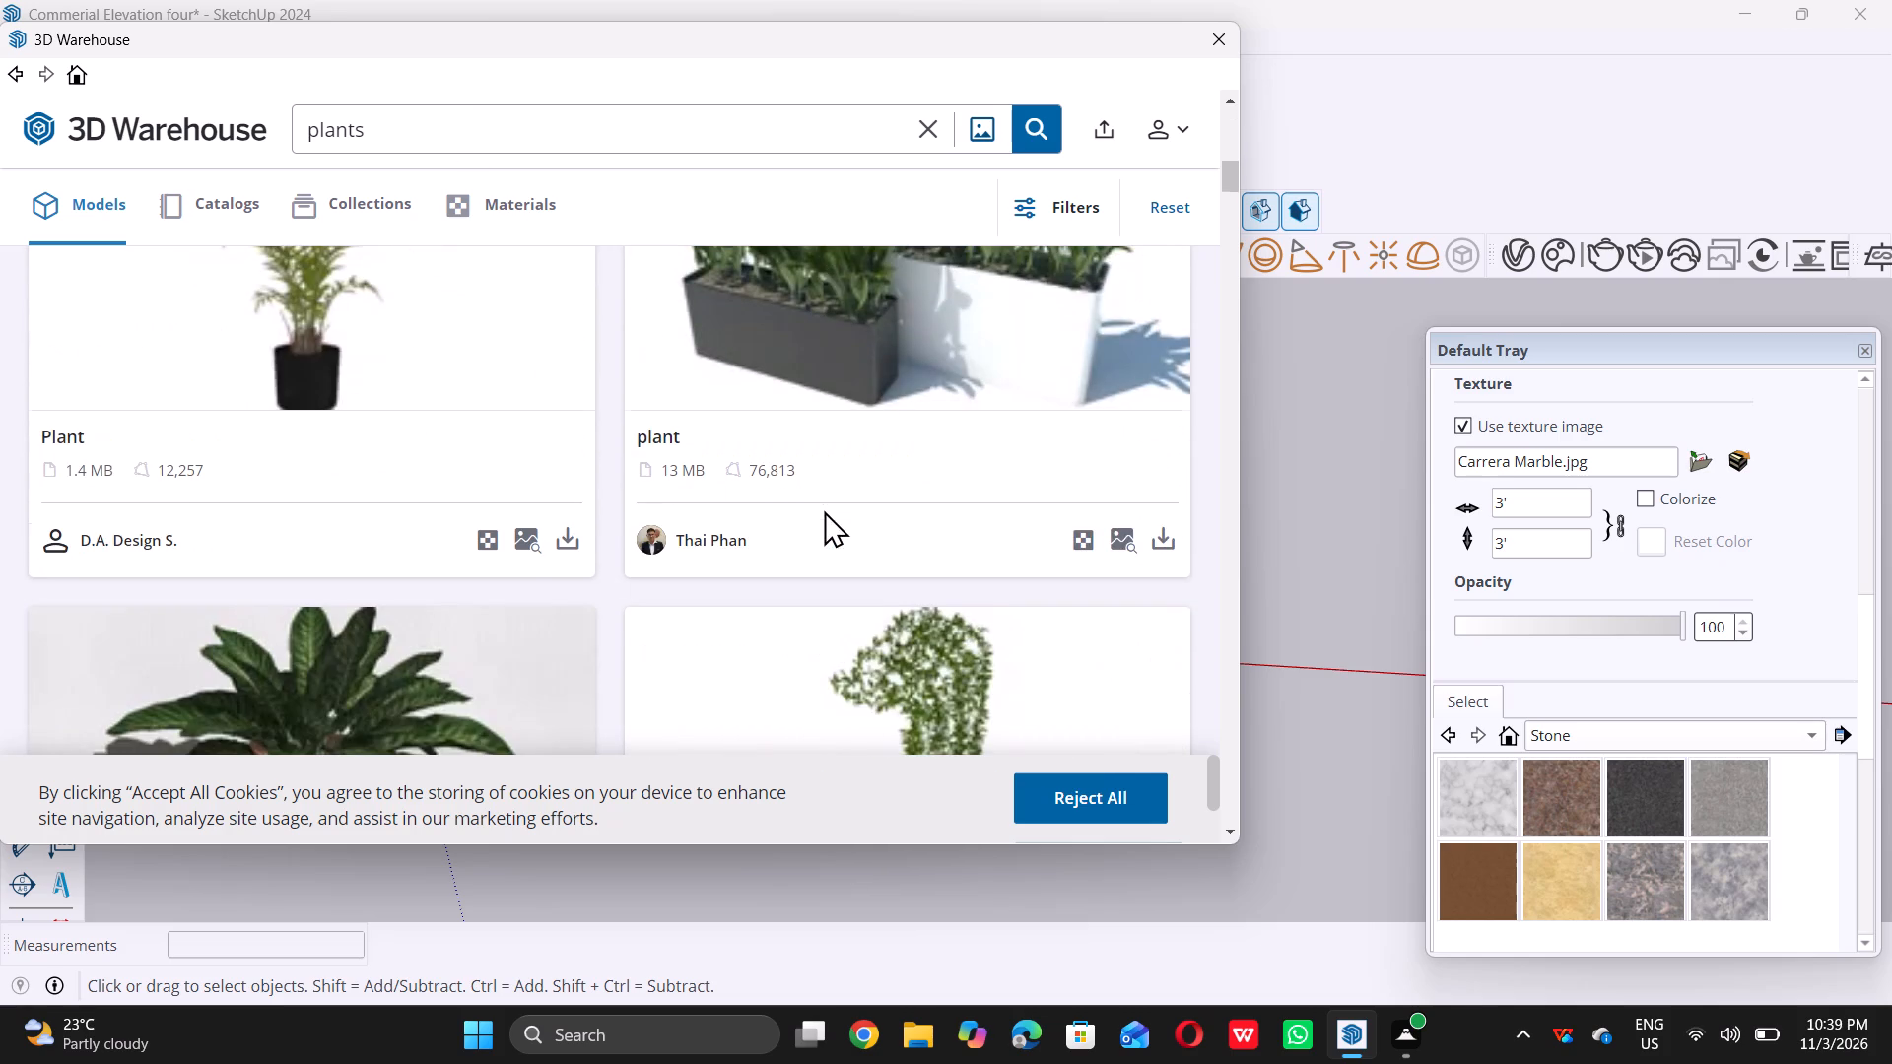
{"action": "scroll", "coordinate": [813, 505], "scroll_direction": "down", "scroll_amount": 11}
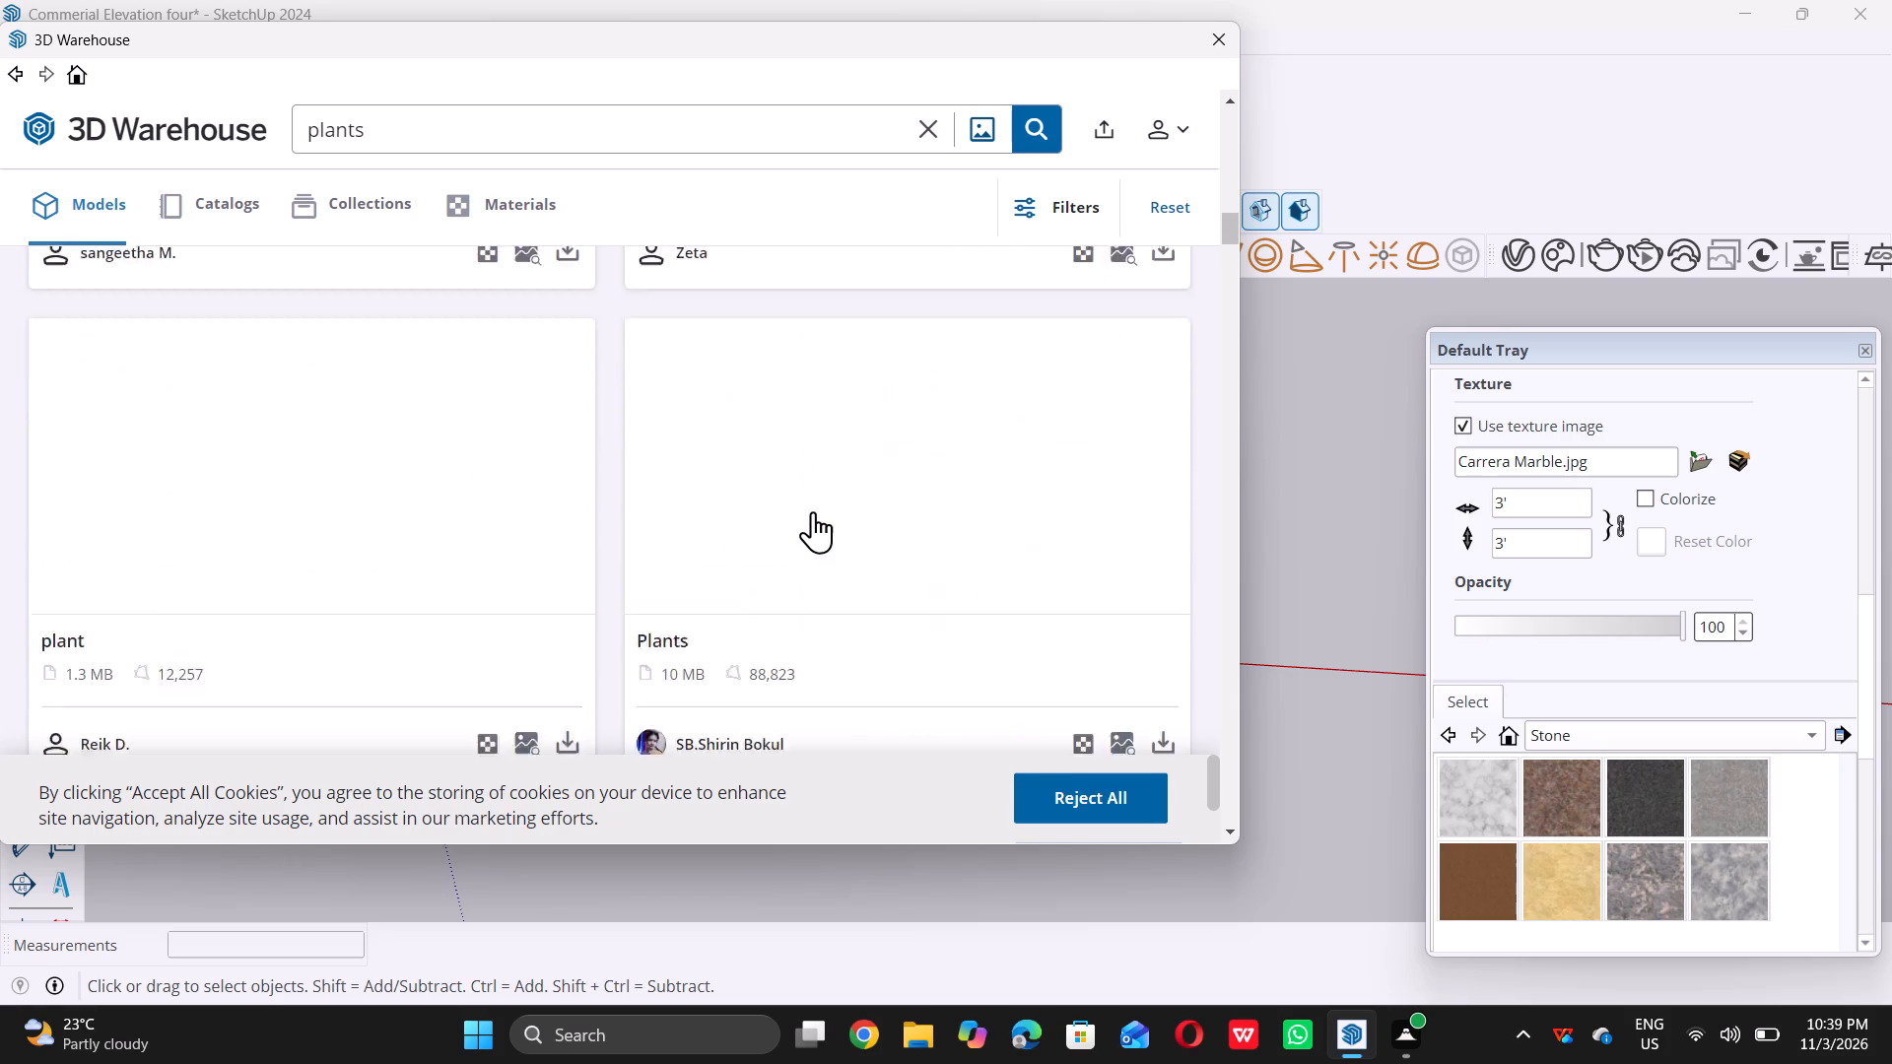
{"action": "scroll", "coordinate": [813, 509], "scroll_direction": "down", "scroll_amount": 12}
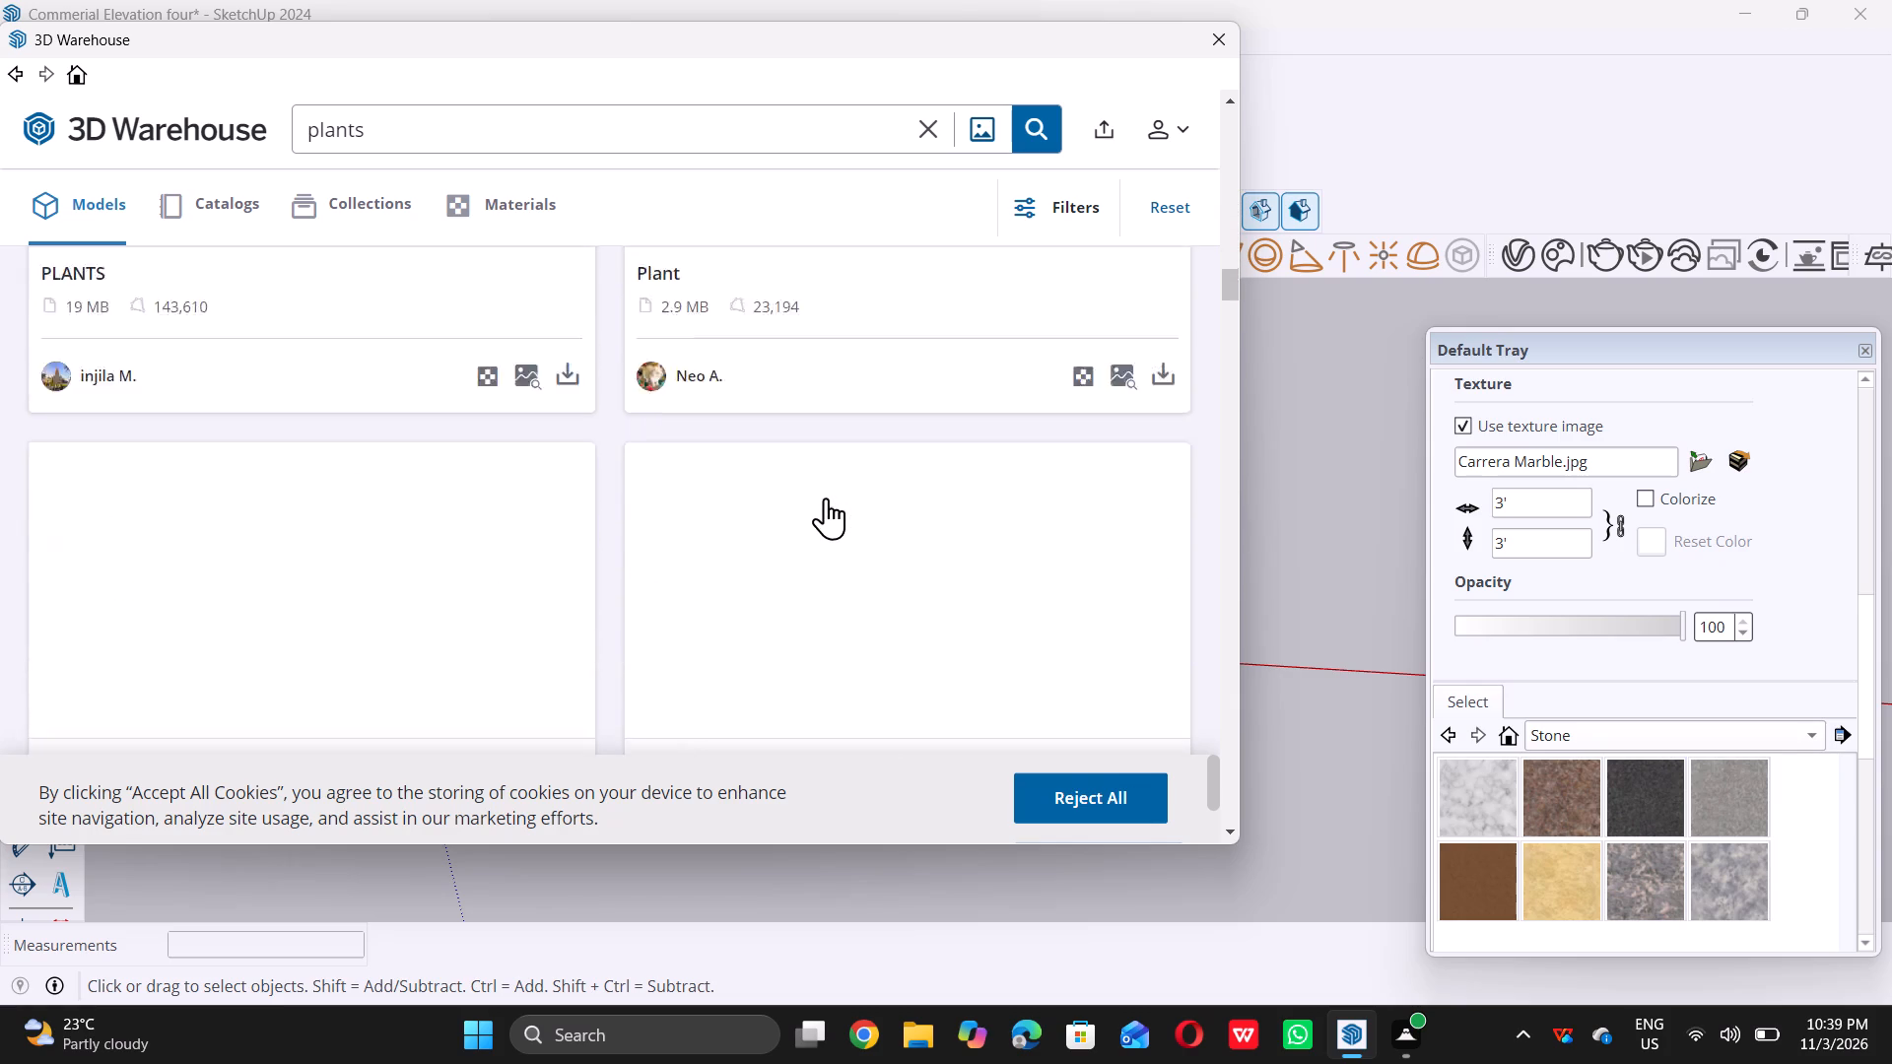
{"action": "scroll", "coordinate": [826, 499], "scroll_direction": "down", "scroll_amount": 6}
{"action": "scroll", "coordinate": [826, 499], "scroll_direction": "up", "scroll_amount": 1}
{"action": "scroll", "coordinate": [826, 499], "scroll_direction": "down", "scroll_amount": 2}
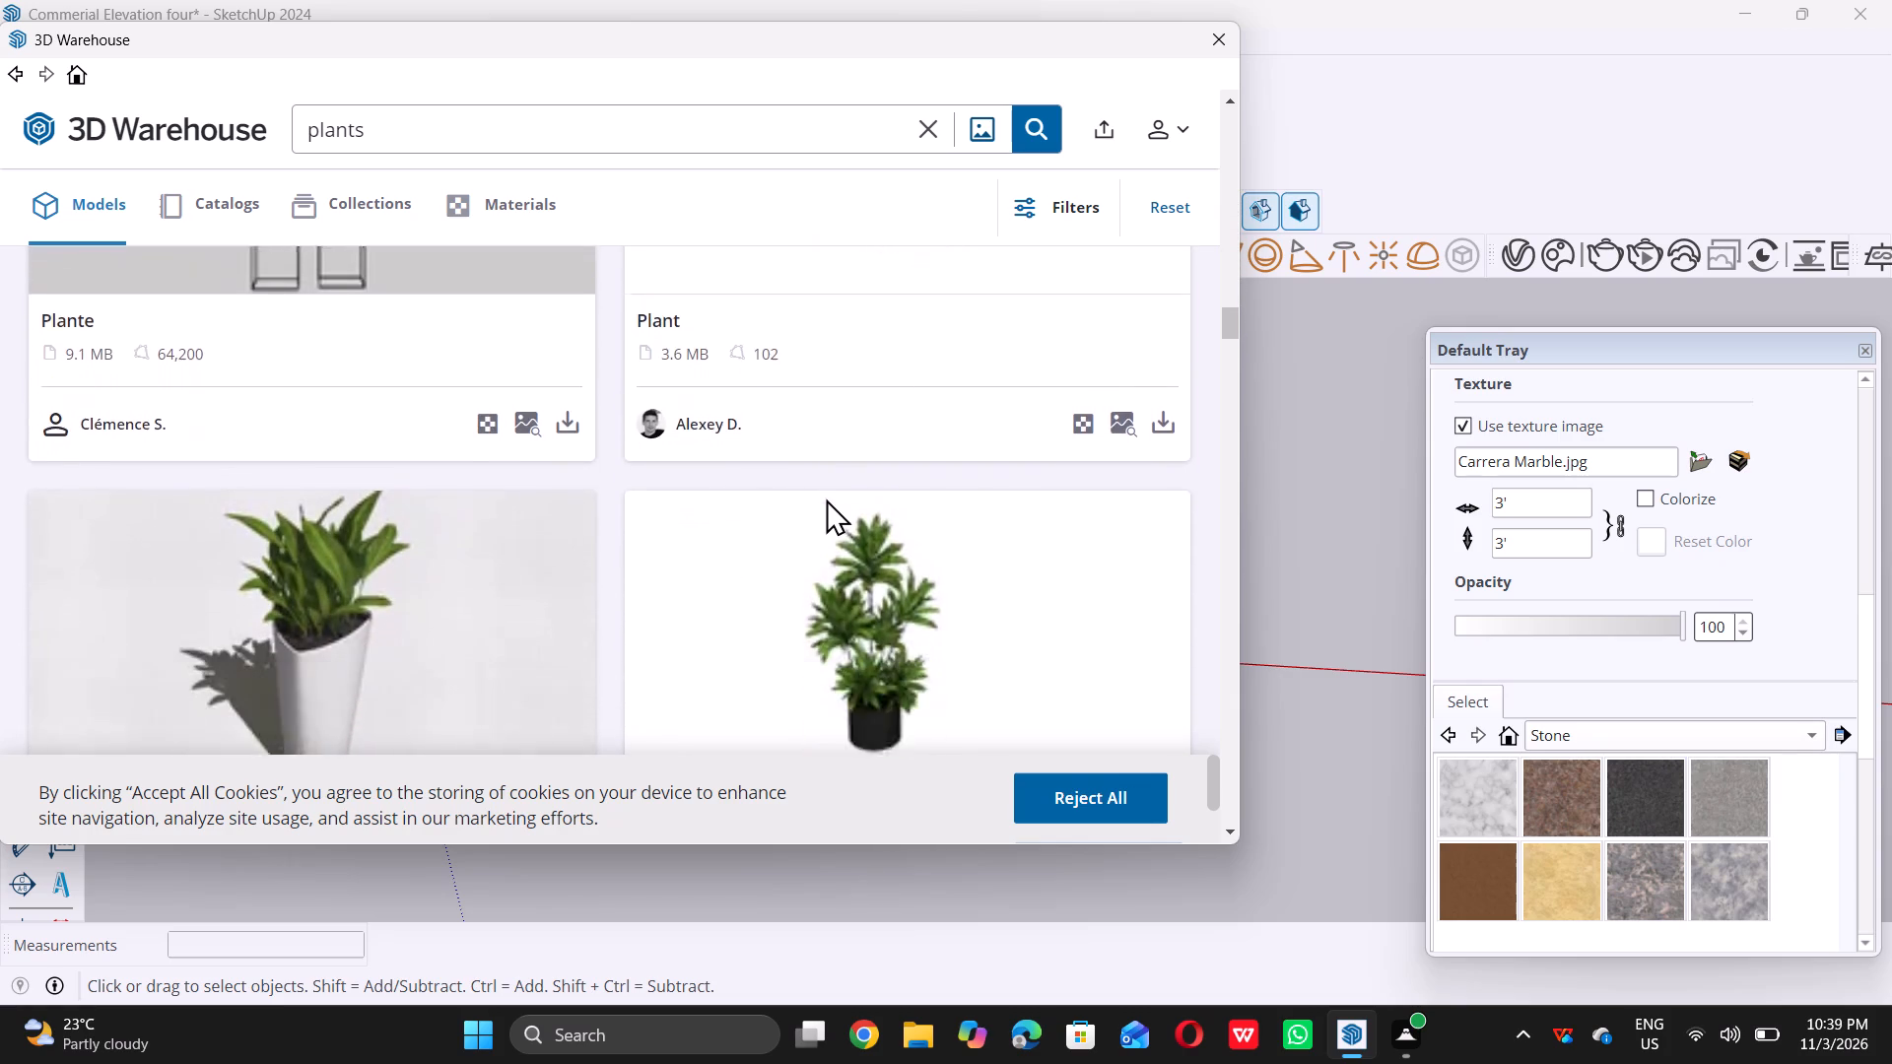
{"action": "scroll", "coordinate": [824, 499], "scroll_direction": "down", "scroll_amount": 9}
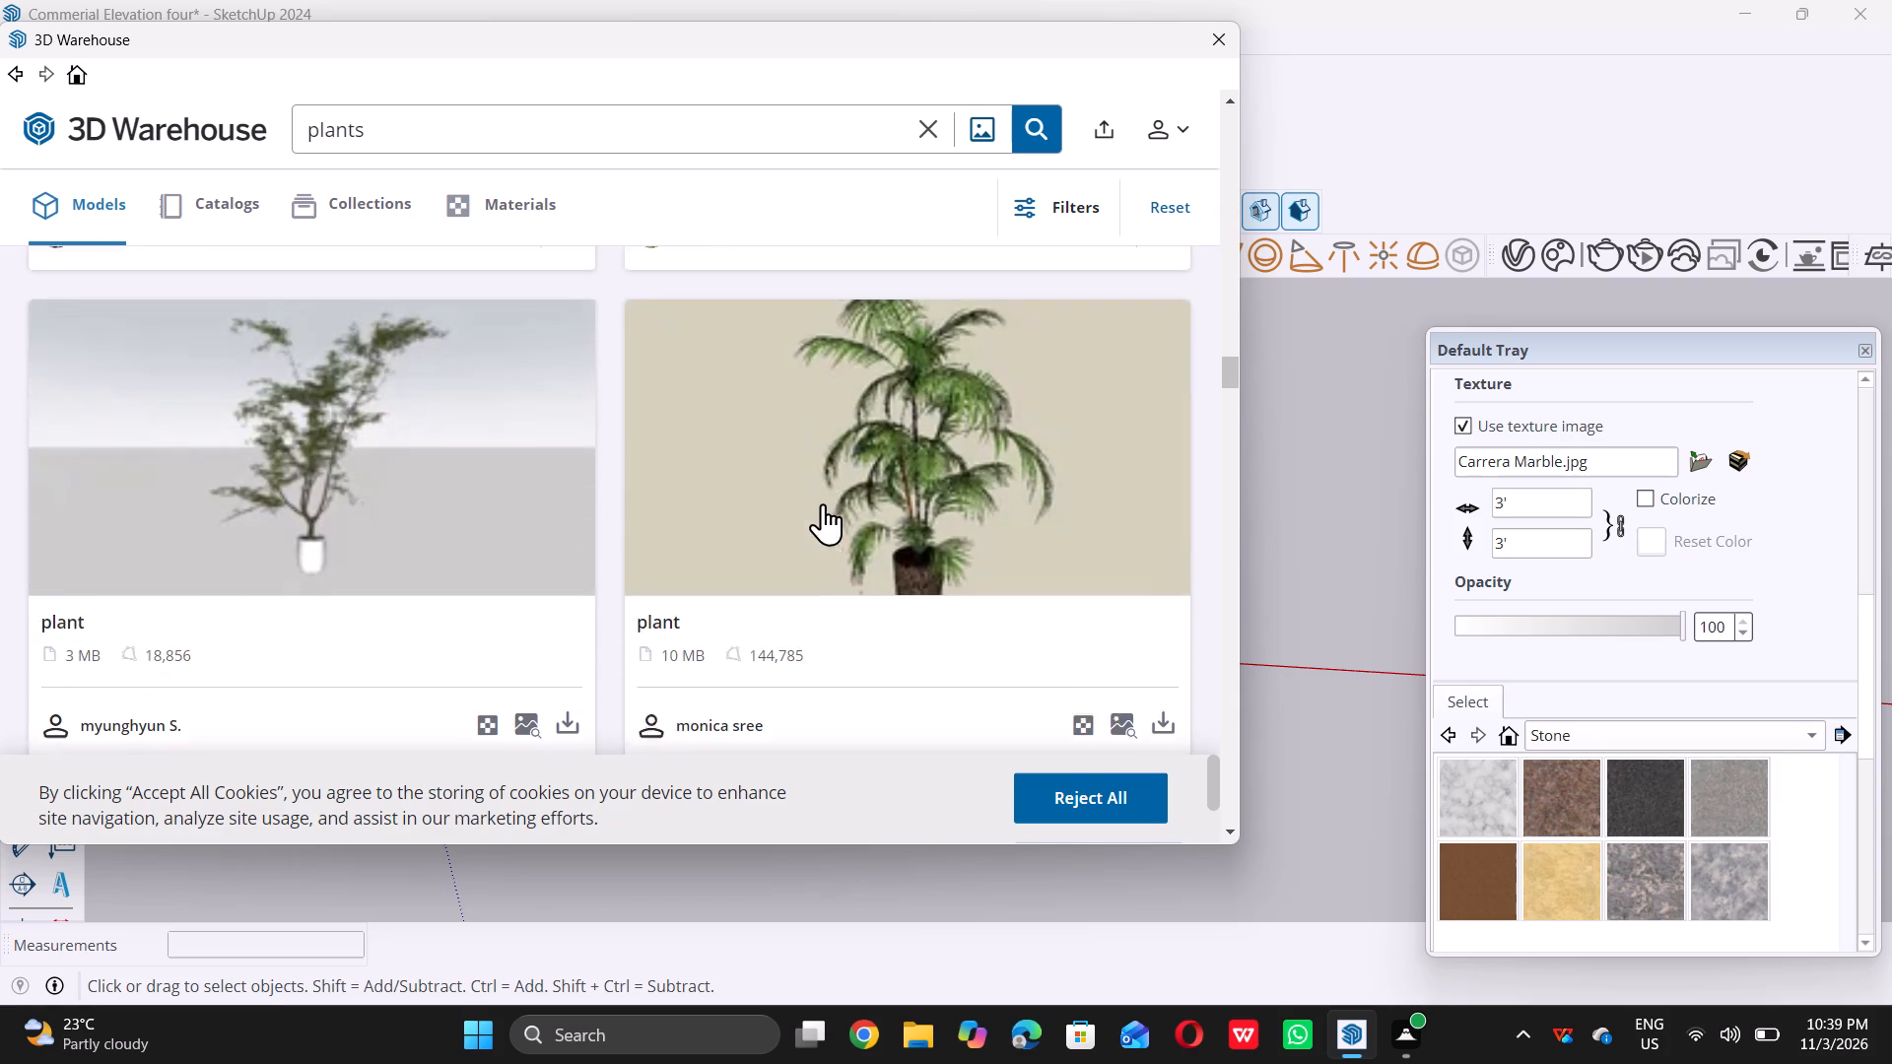
{"action": "scroll", "coordinate": [820, 506], "scroll_direction": "down", "scroll_amount": 6}
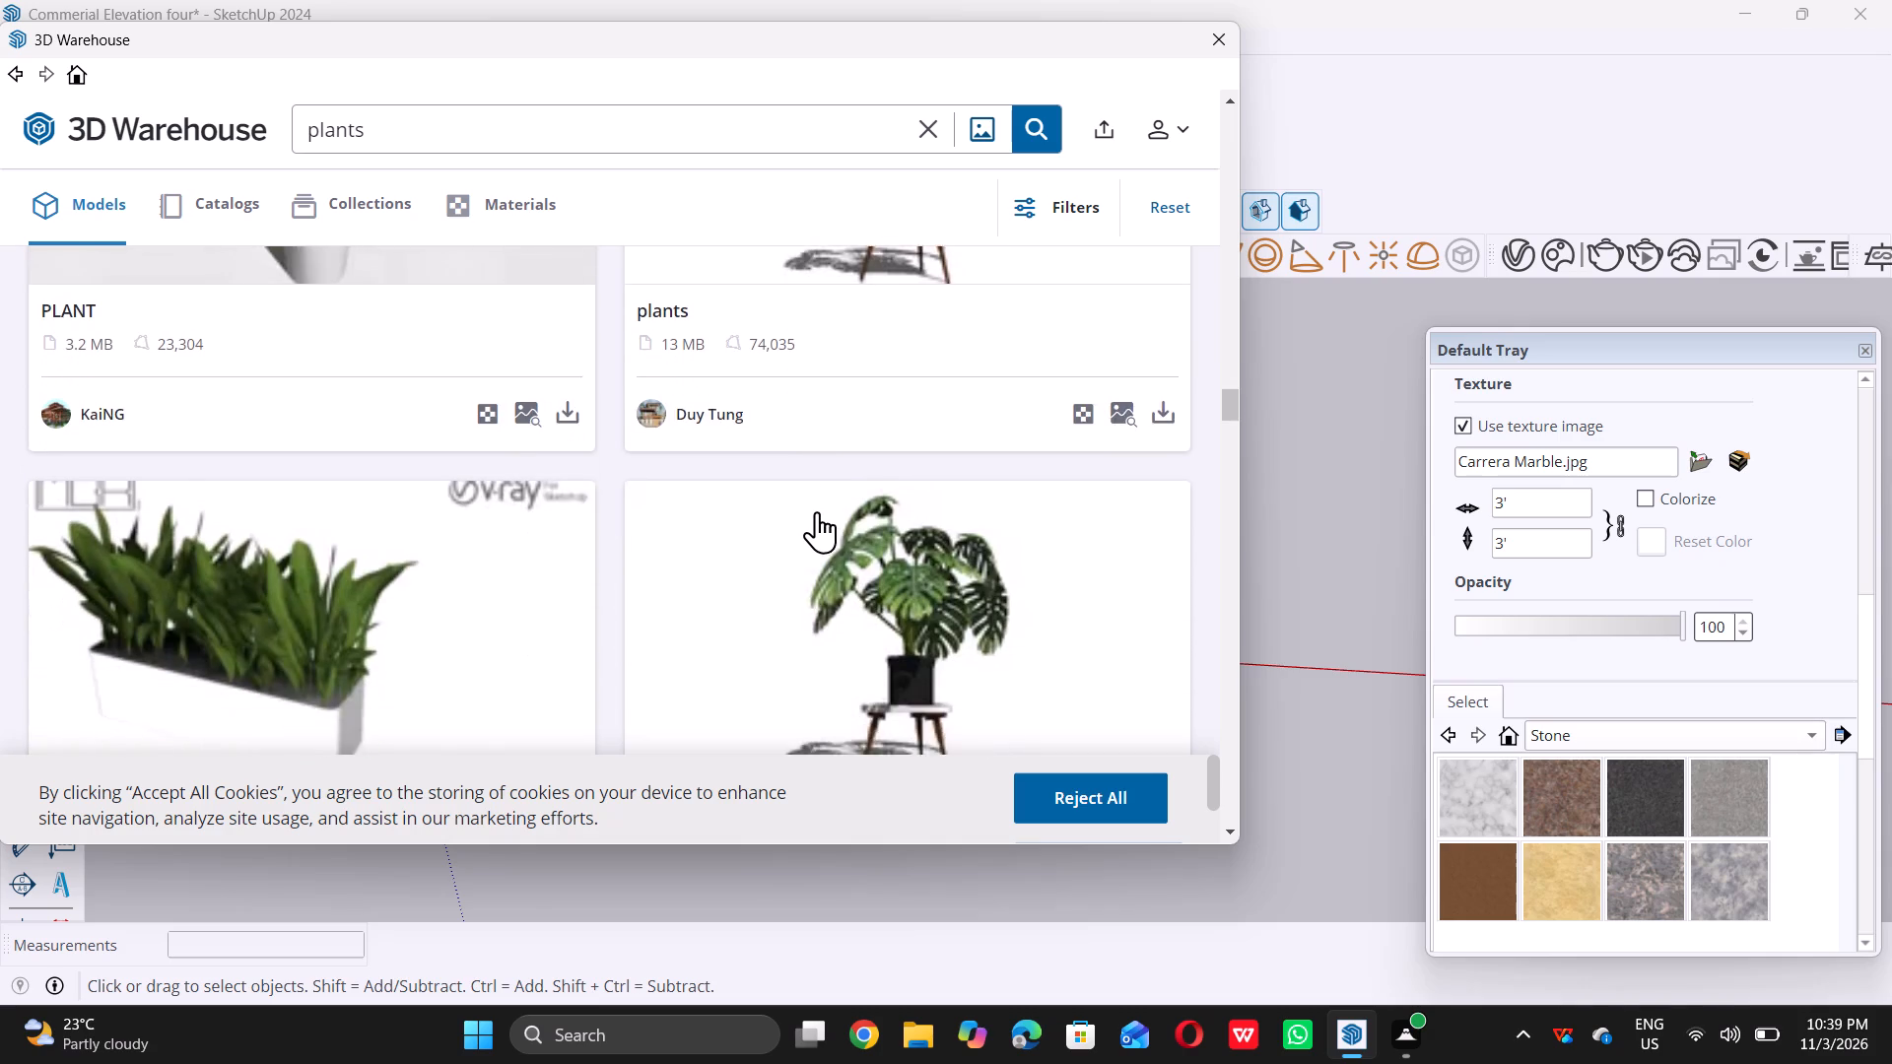
{"action": "scroll", "coordinate": [818, 511], "scroll_direction": "down", "scroll_amount": 9}
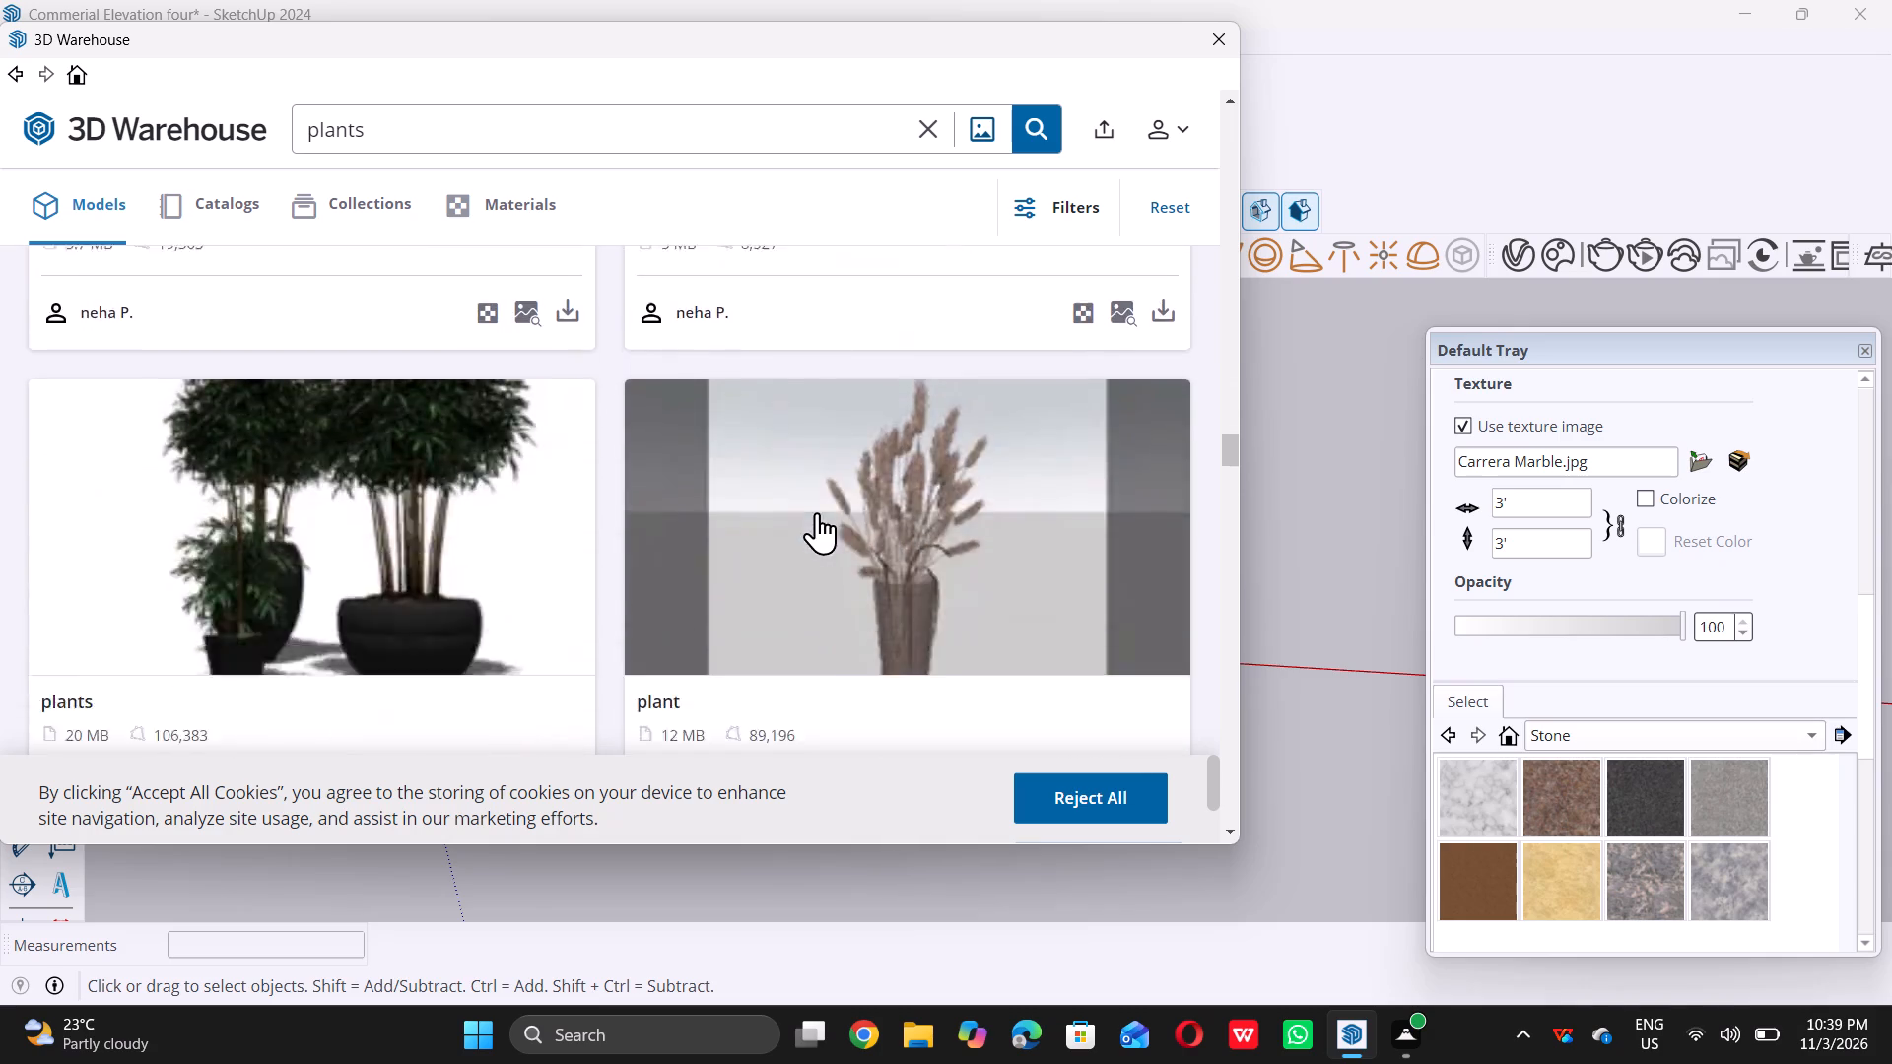
{"action": "scroll", "coordinate": [817, 512], "scroll_direction": "down", "scroll_amount": 3}
{"action": "scroll", "coordinate": [817, 523], "scroll_direction": "up", "scroll_amount": 3}
{"action": "scroll", "coordinate": [816, 522], "scroll_direction": "down", "scroll_amount": 5}
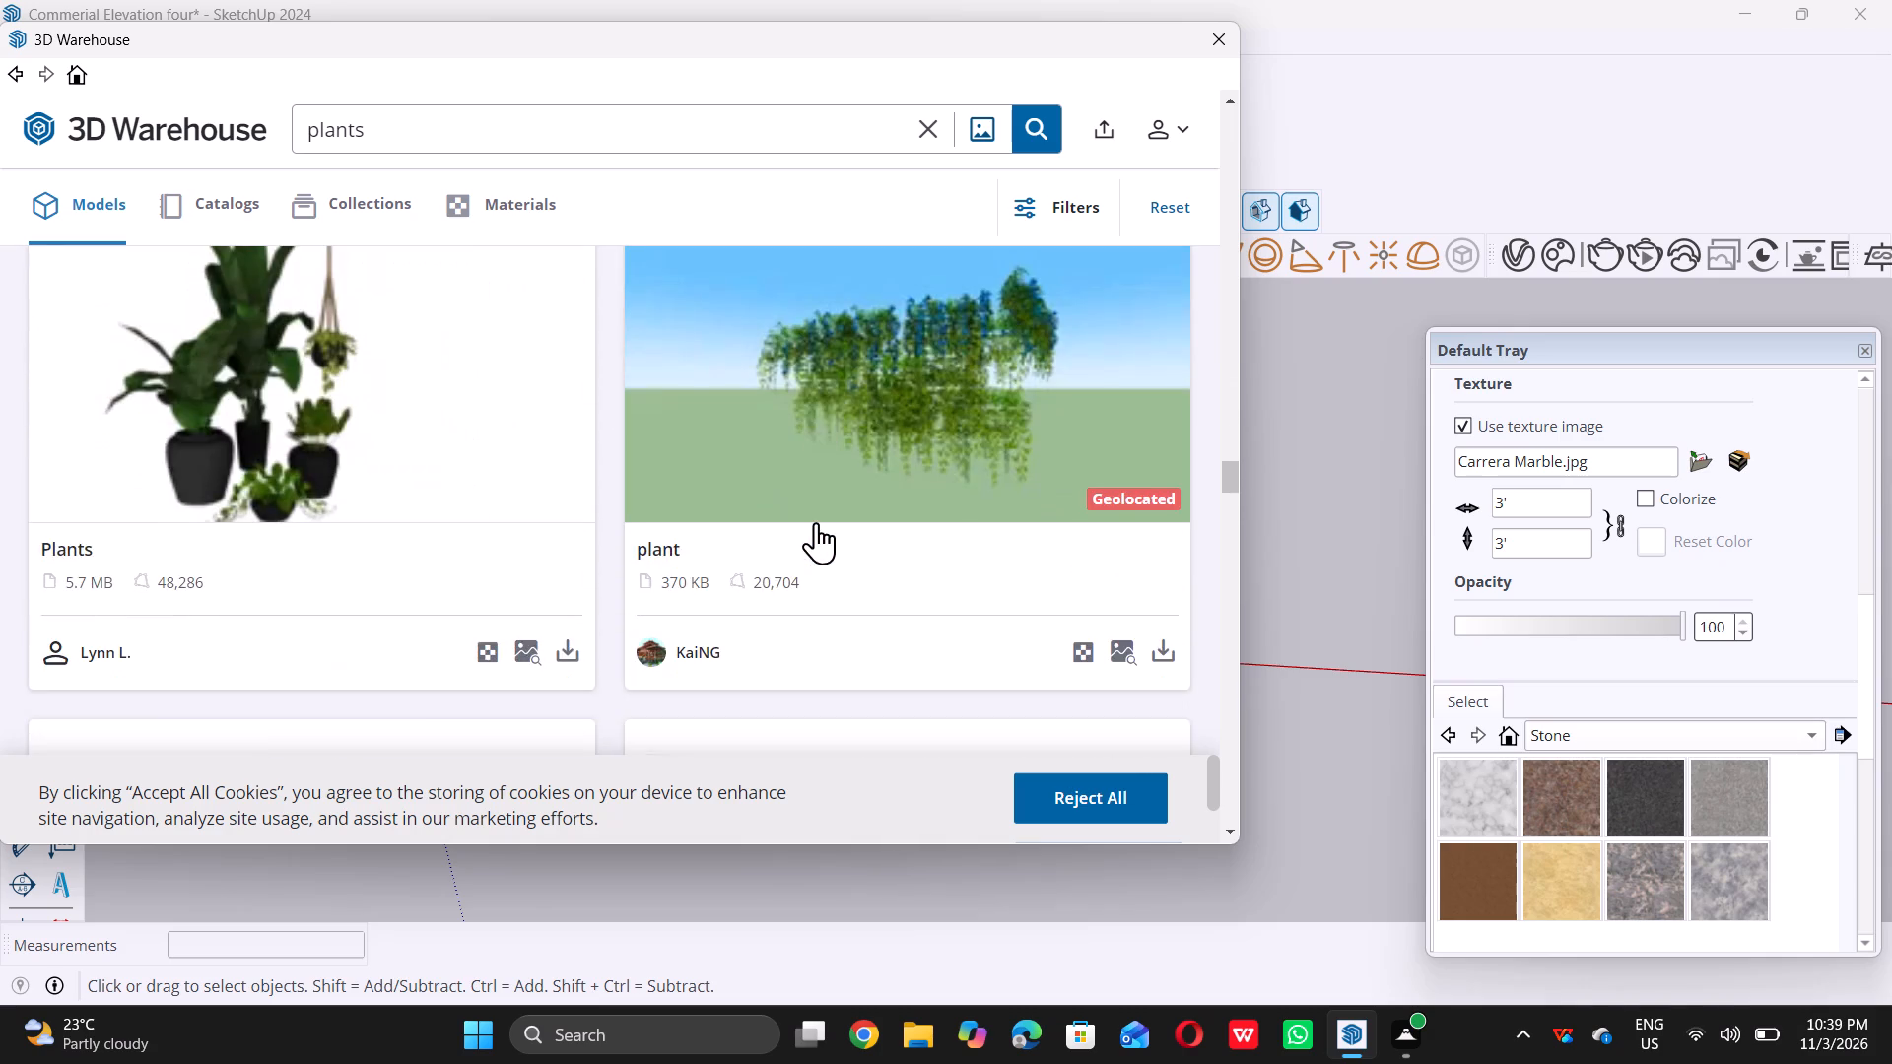
{"action": "scroll", "coordinate": [815, 522], "scroll_direction": "down", "scroll_amount": 13}
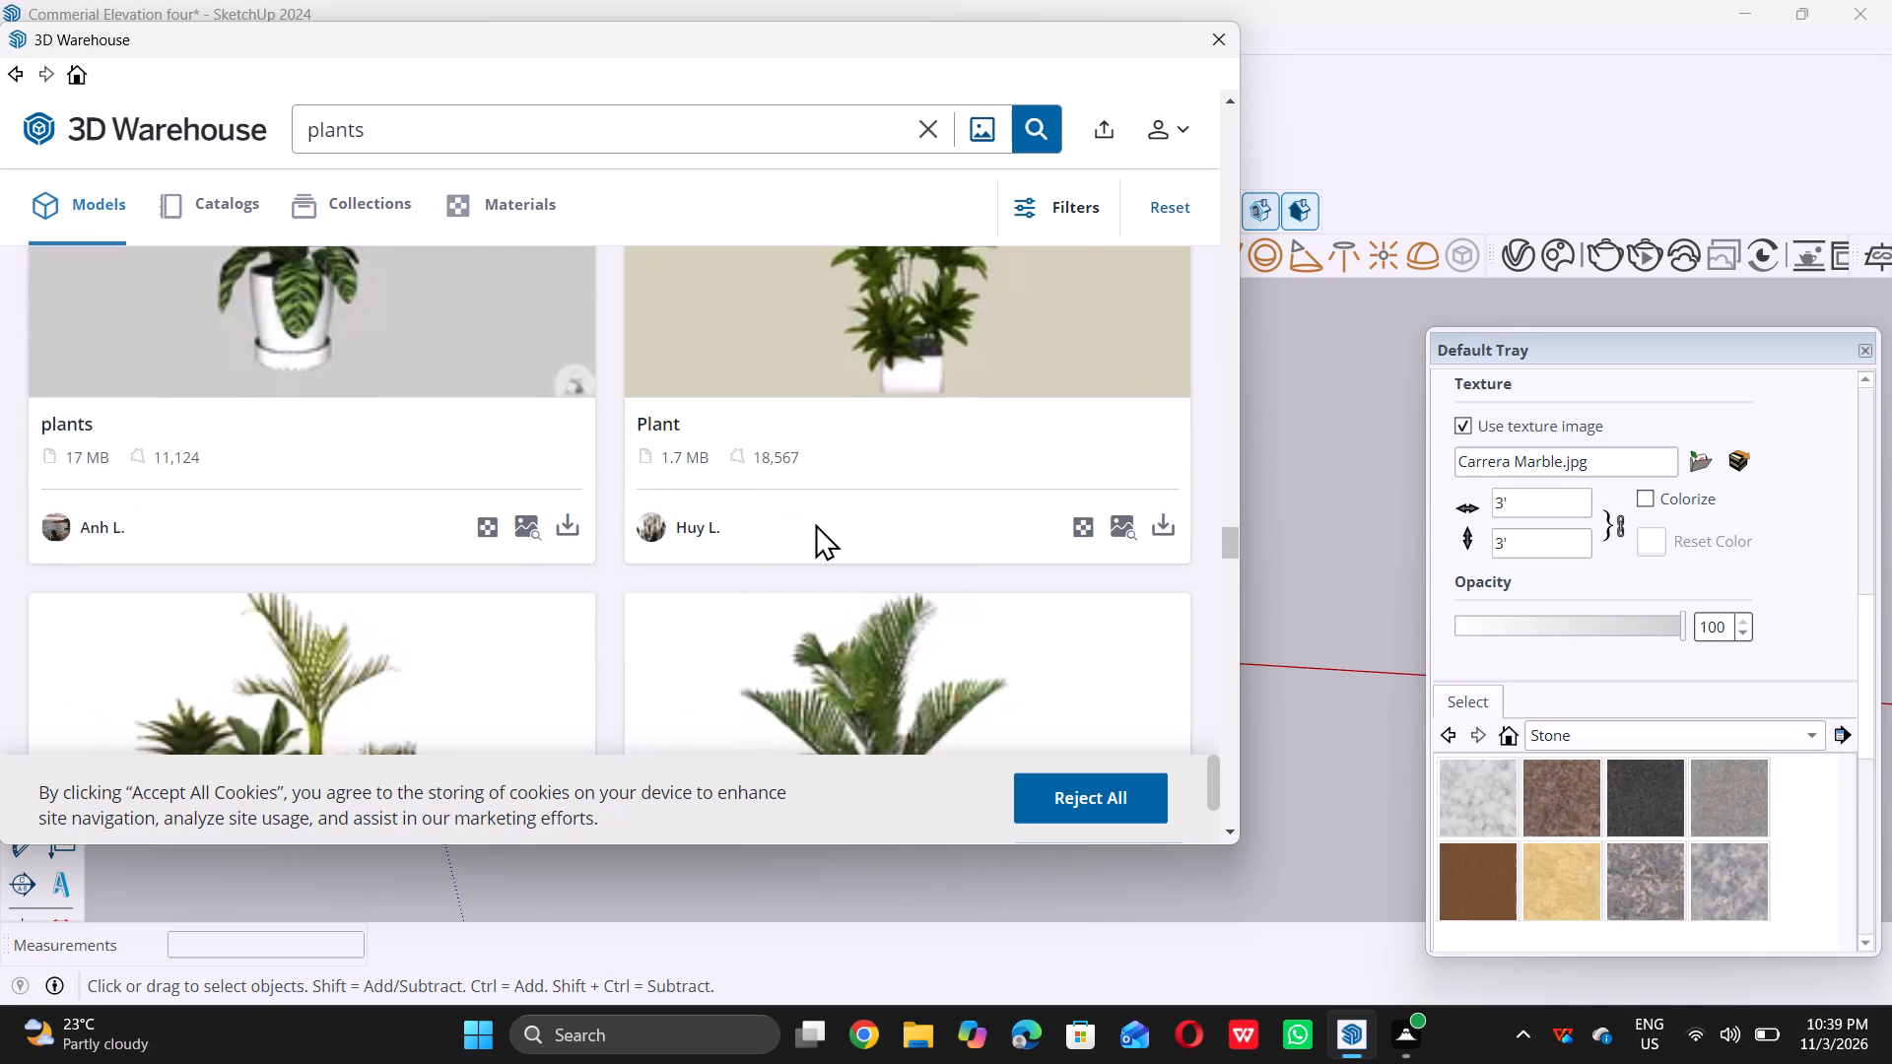
{"action": "scroll", "coordinate": [815, 523], "scroll_direction": "down", "scroll_amount": 1}
{"action": "scroll", "coordinate": [815, 523], "scroll_direction": "up", "scroll_amount": 2}
{"action": "scroll", "coordinate": [815, 523], "scroll_direction": "down", "scroll_amount": 5}
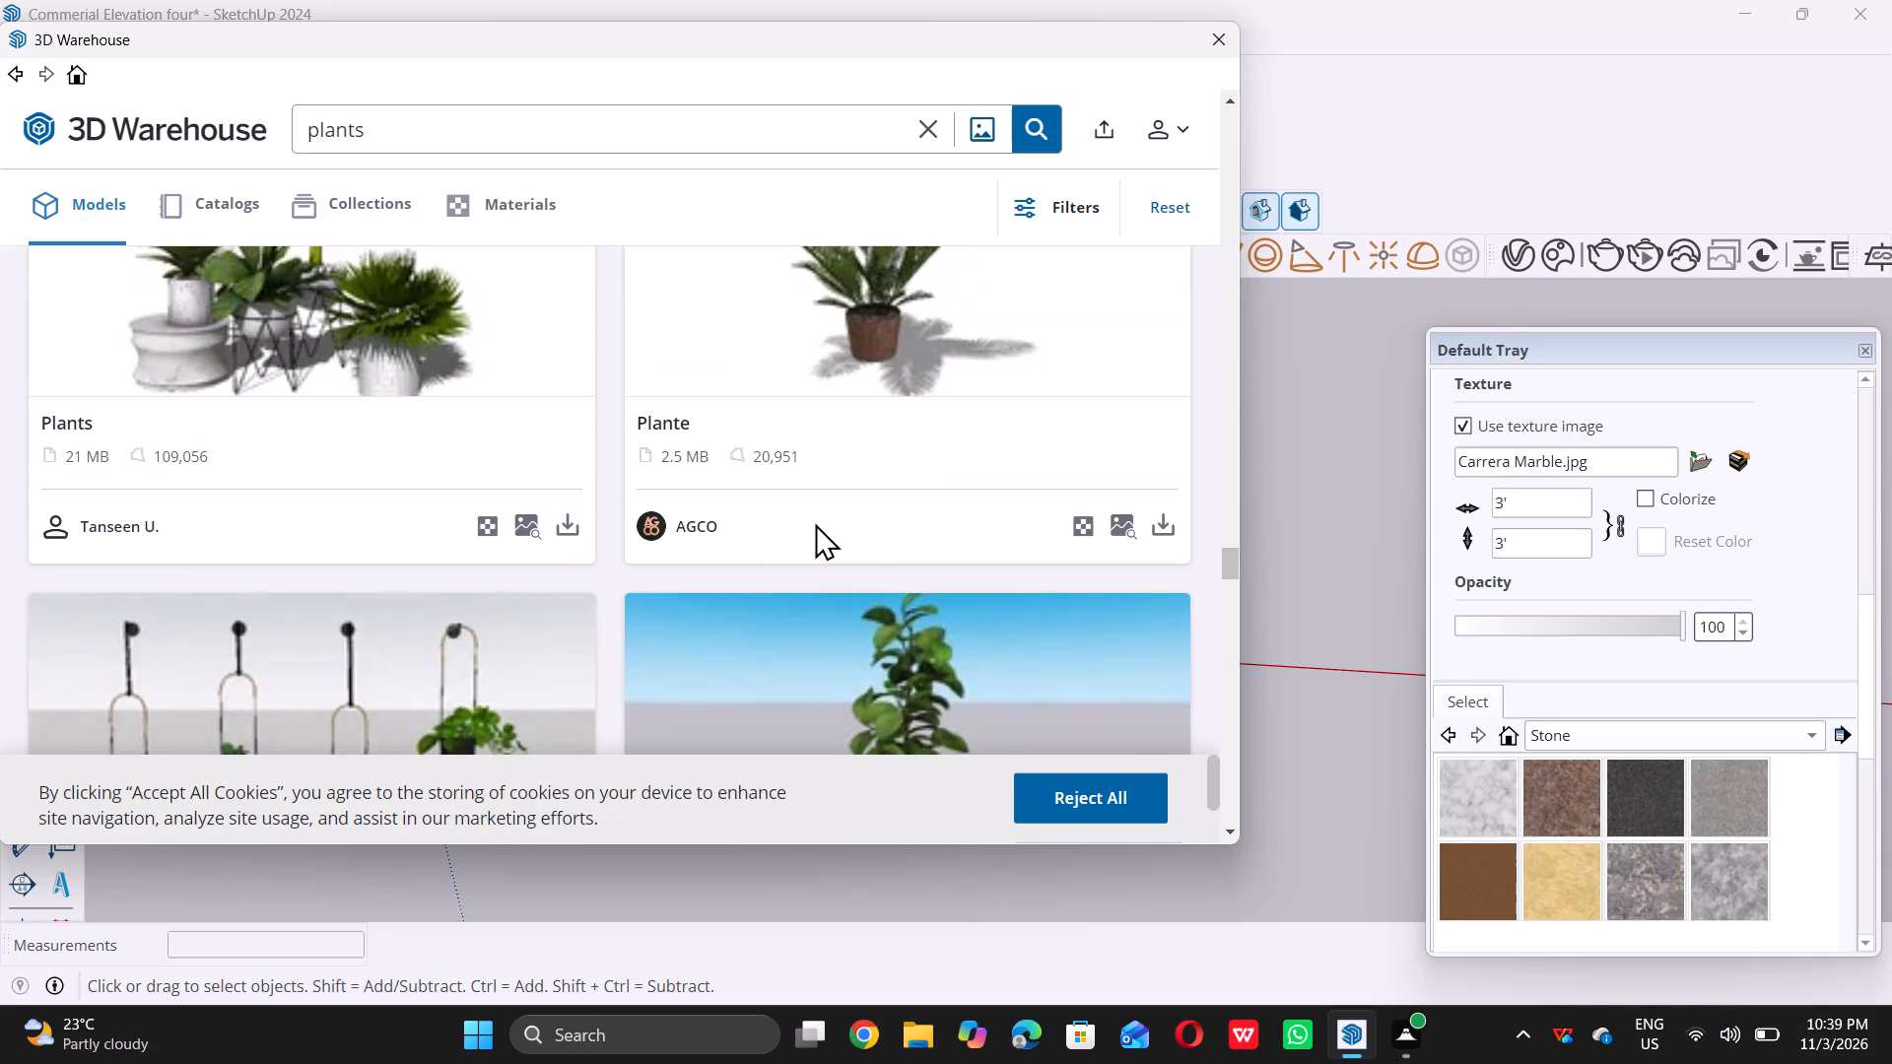
{"action": "scroll", "coordinate": [815, 523], "scroll_direction": "down", "scroll_amount": 13}
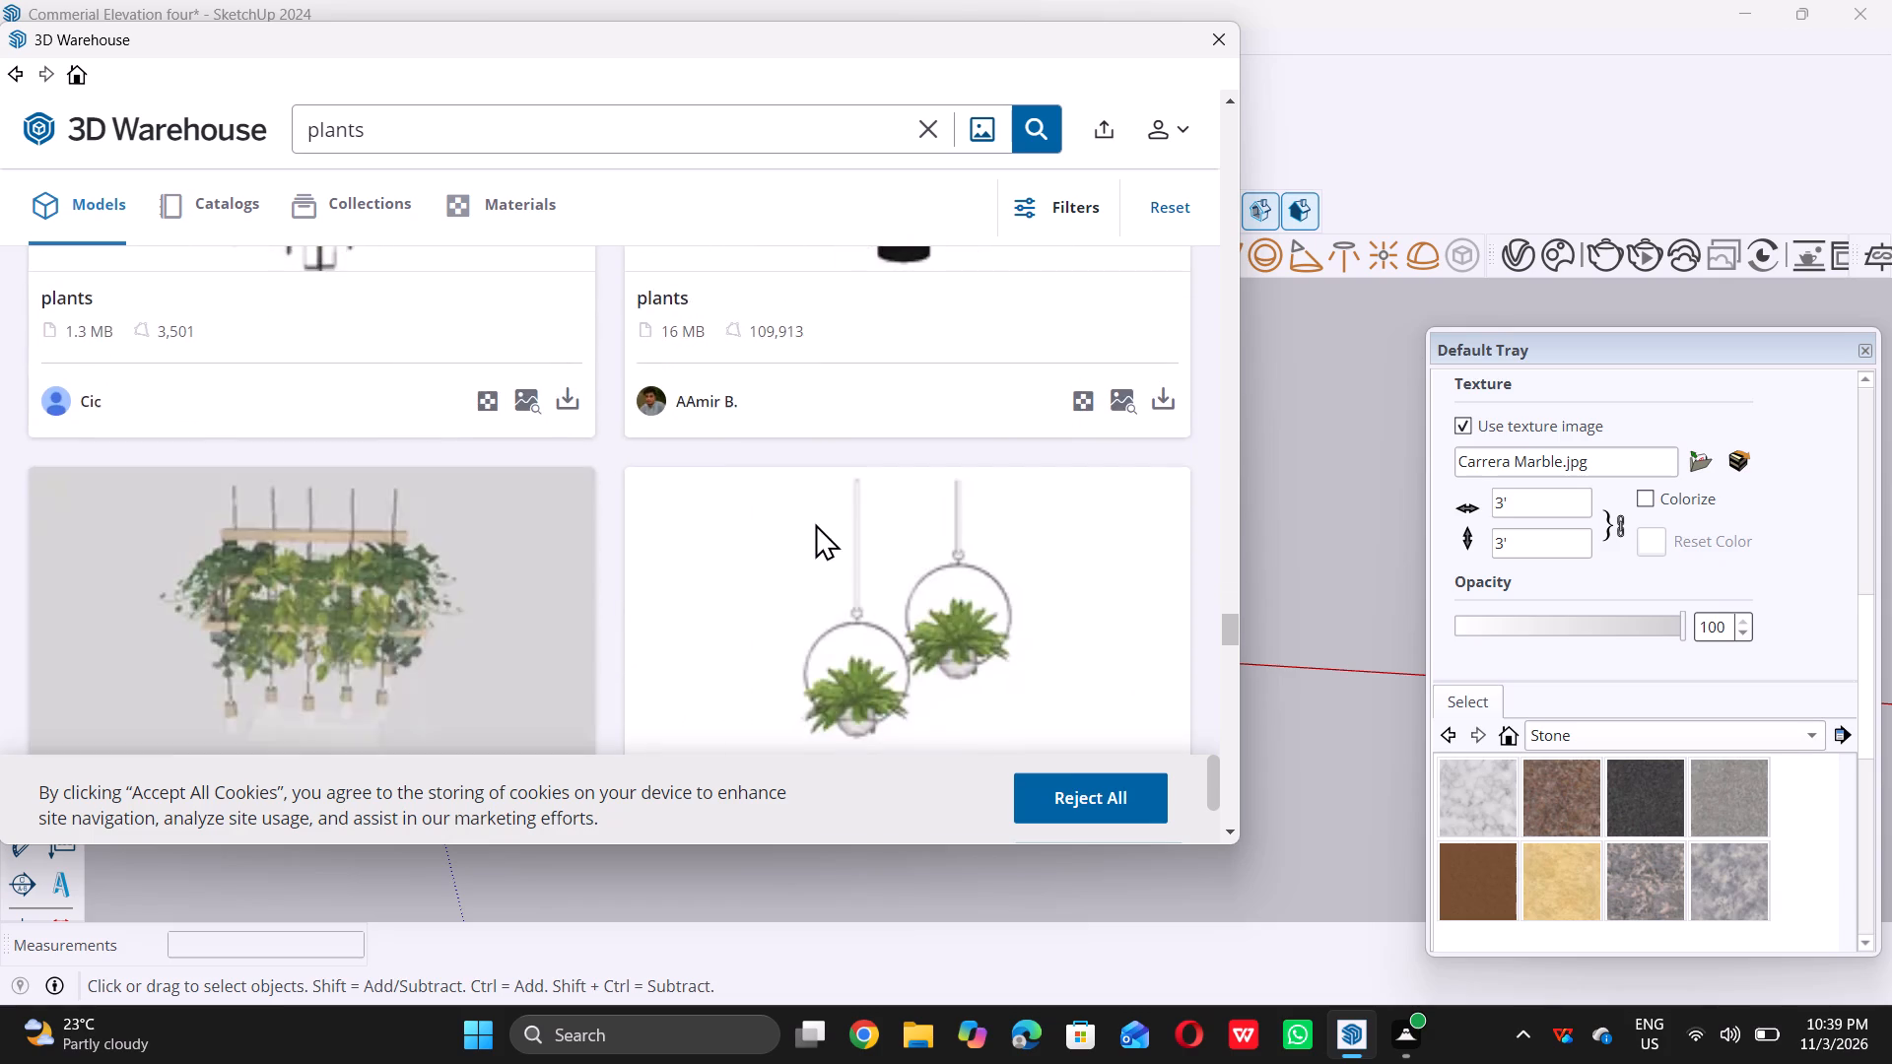
{"action": "scroll", "coordinate": [815, 523], "scroll_direction": "down", "scroll_amount": 12}
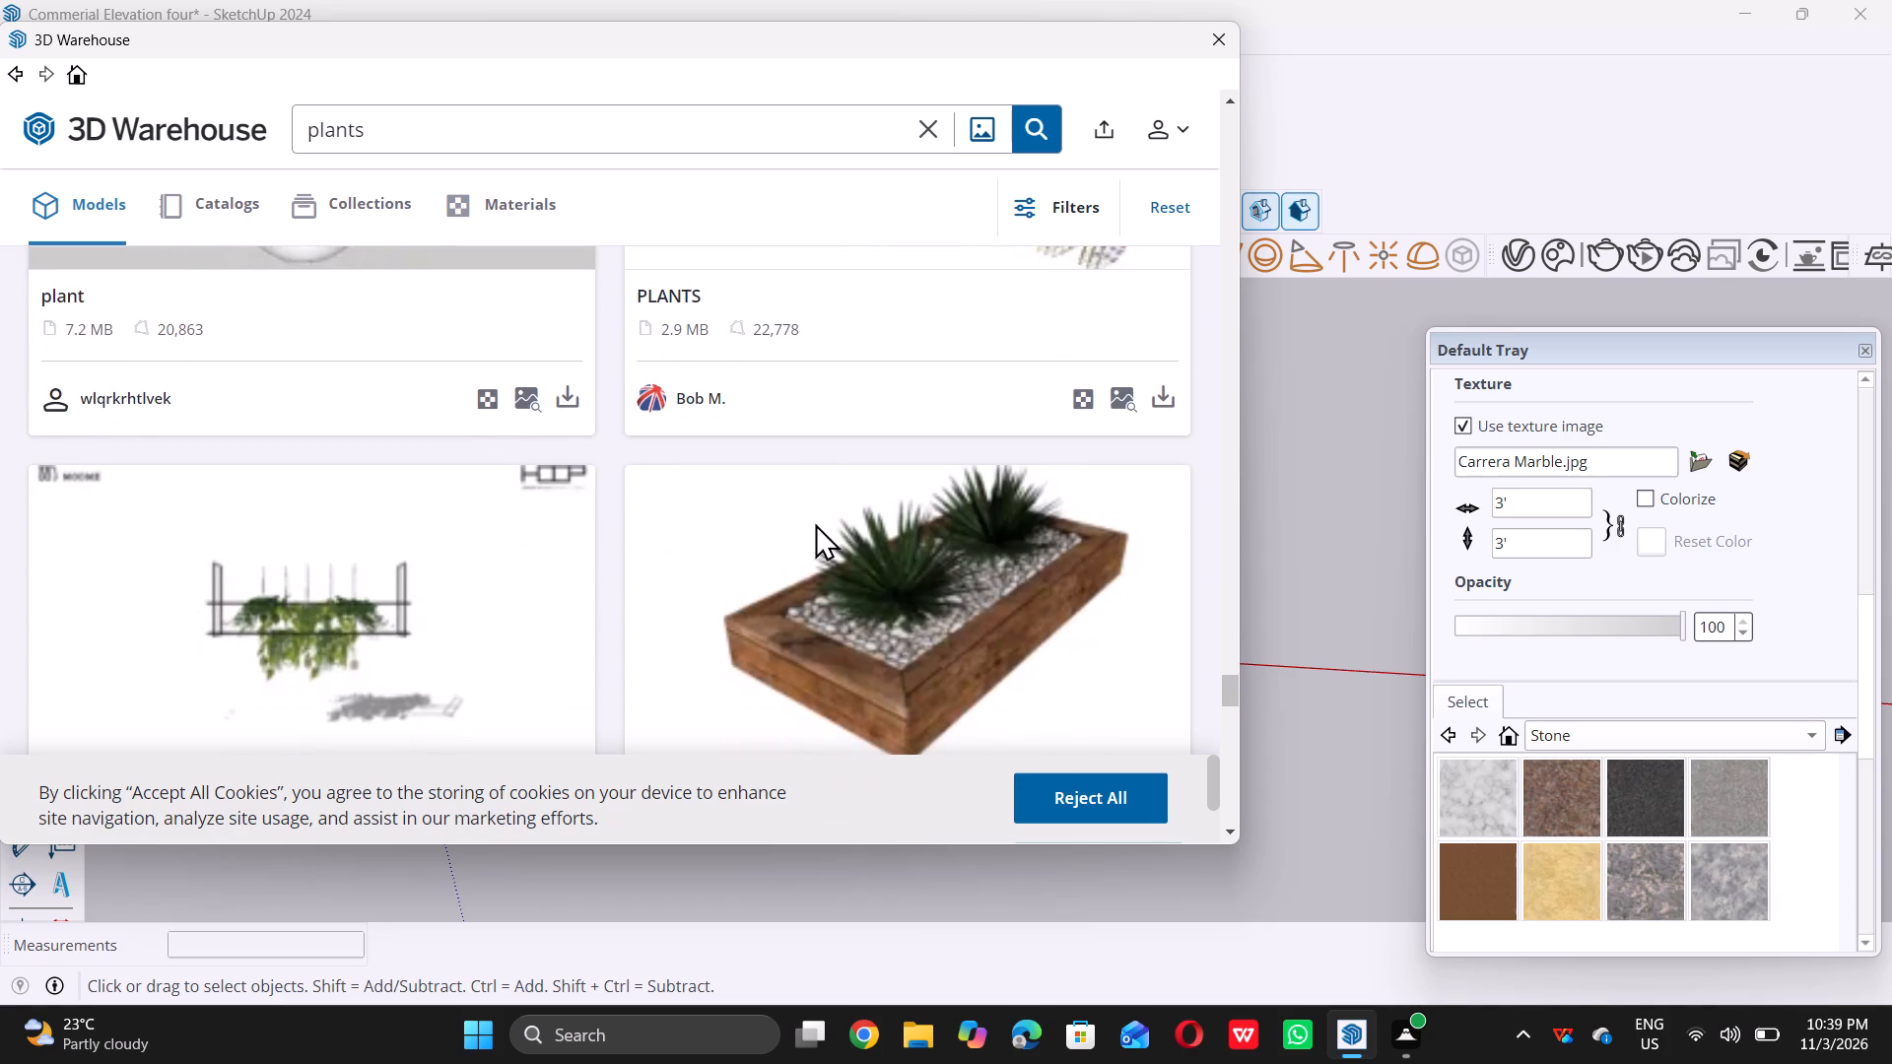
{"action": "scroll", "coordinate": [815, 523], "scroll_direction": "down", "scroll_amount": 1}
{"action": "scroll", "coordinate": [815, 523], "scroll_direction": "up", "scroll_amount": 5}
{"action": "scroll", "coordinate": [814, 522], "scroll_direction": "down", "scroll_amount": 8}
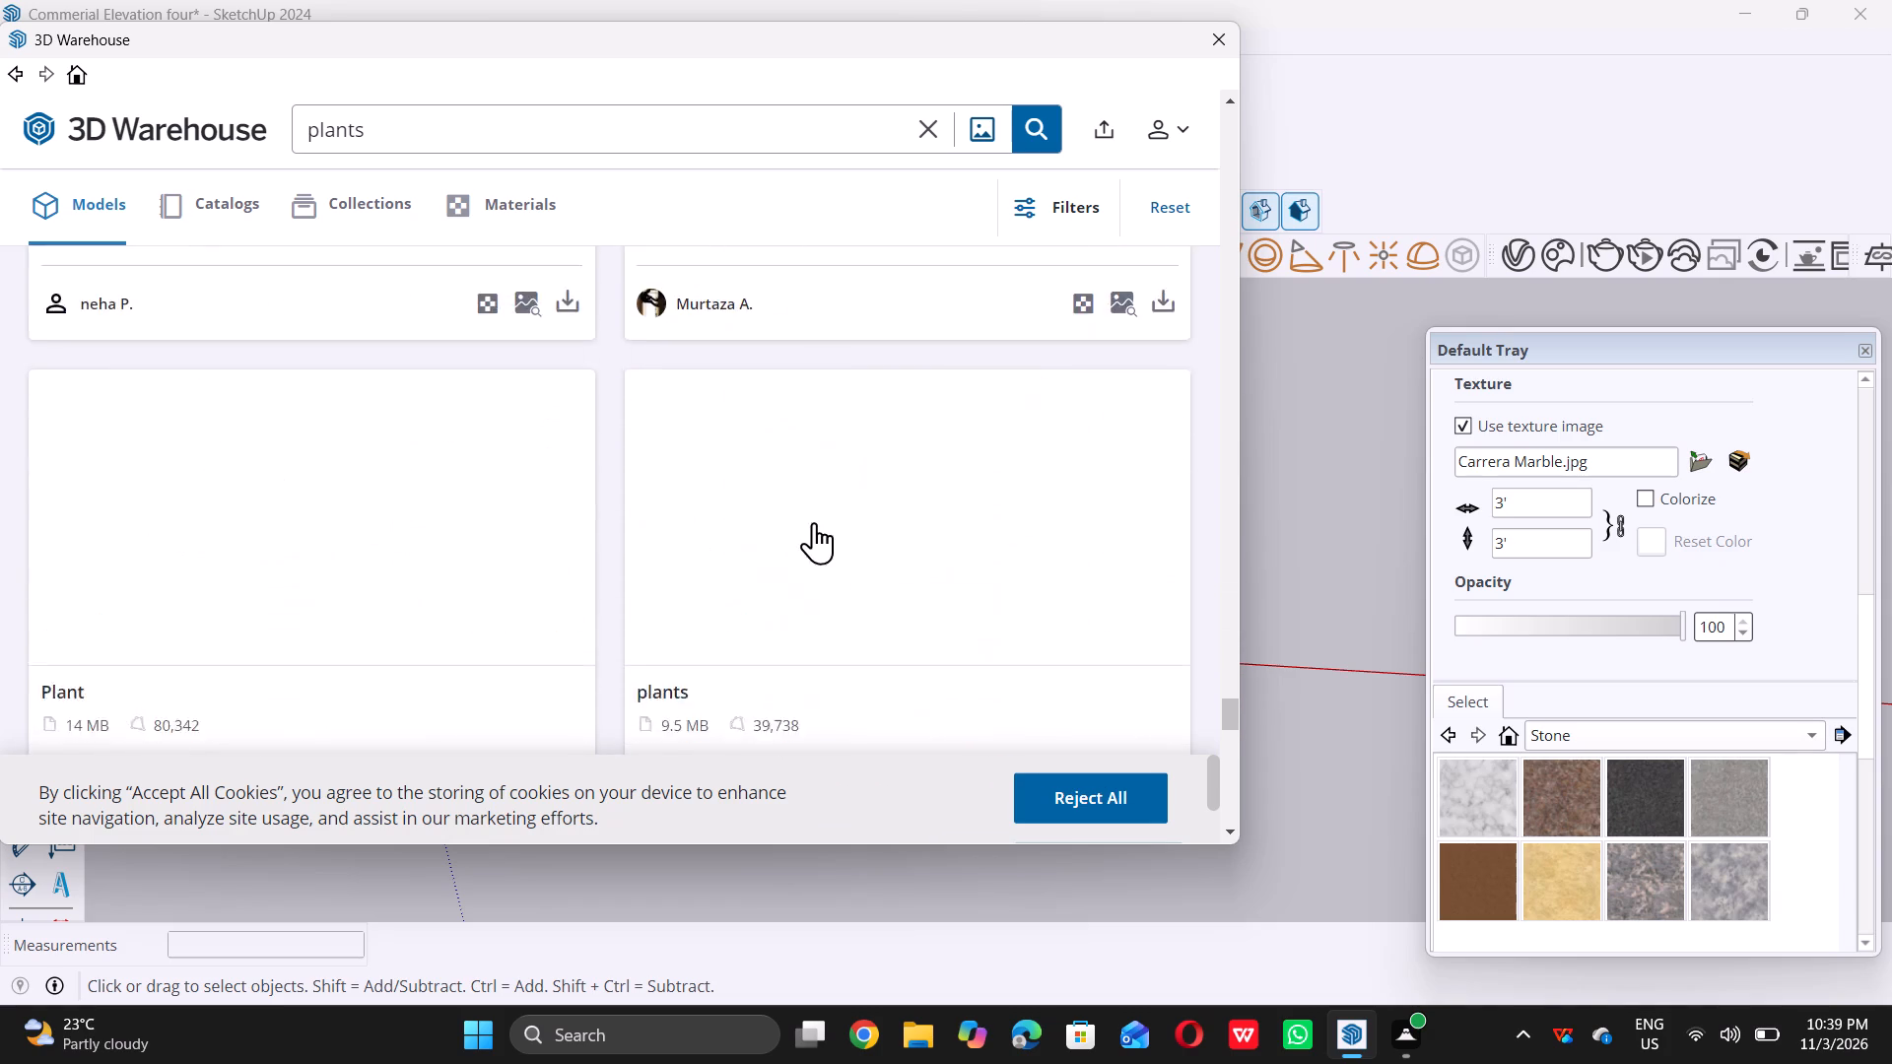
{"action": "scroll", "coordinate": [814, 522], "scroll_direction": "down", "scroll_amount": 3}
{"action": "scroll", "coordinate": [813, 522], "scroll_direction": "up", "scroll_amount": 3}
{"action": "scroll", "coordinate": [813, 522], "scroll_direction": "down", "scroll_amount": 9}
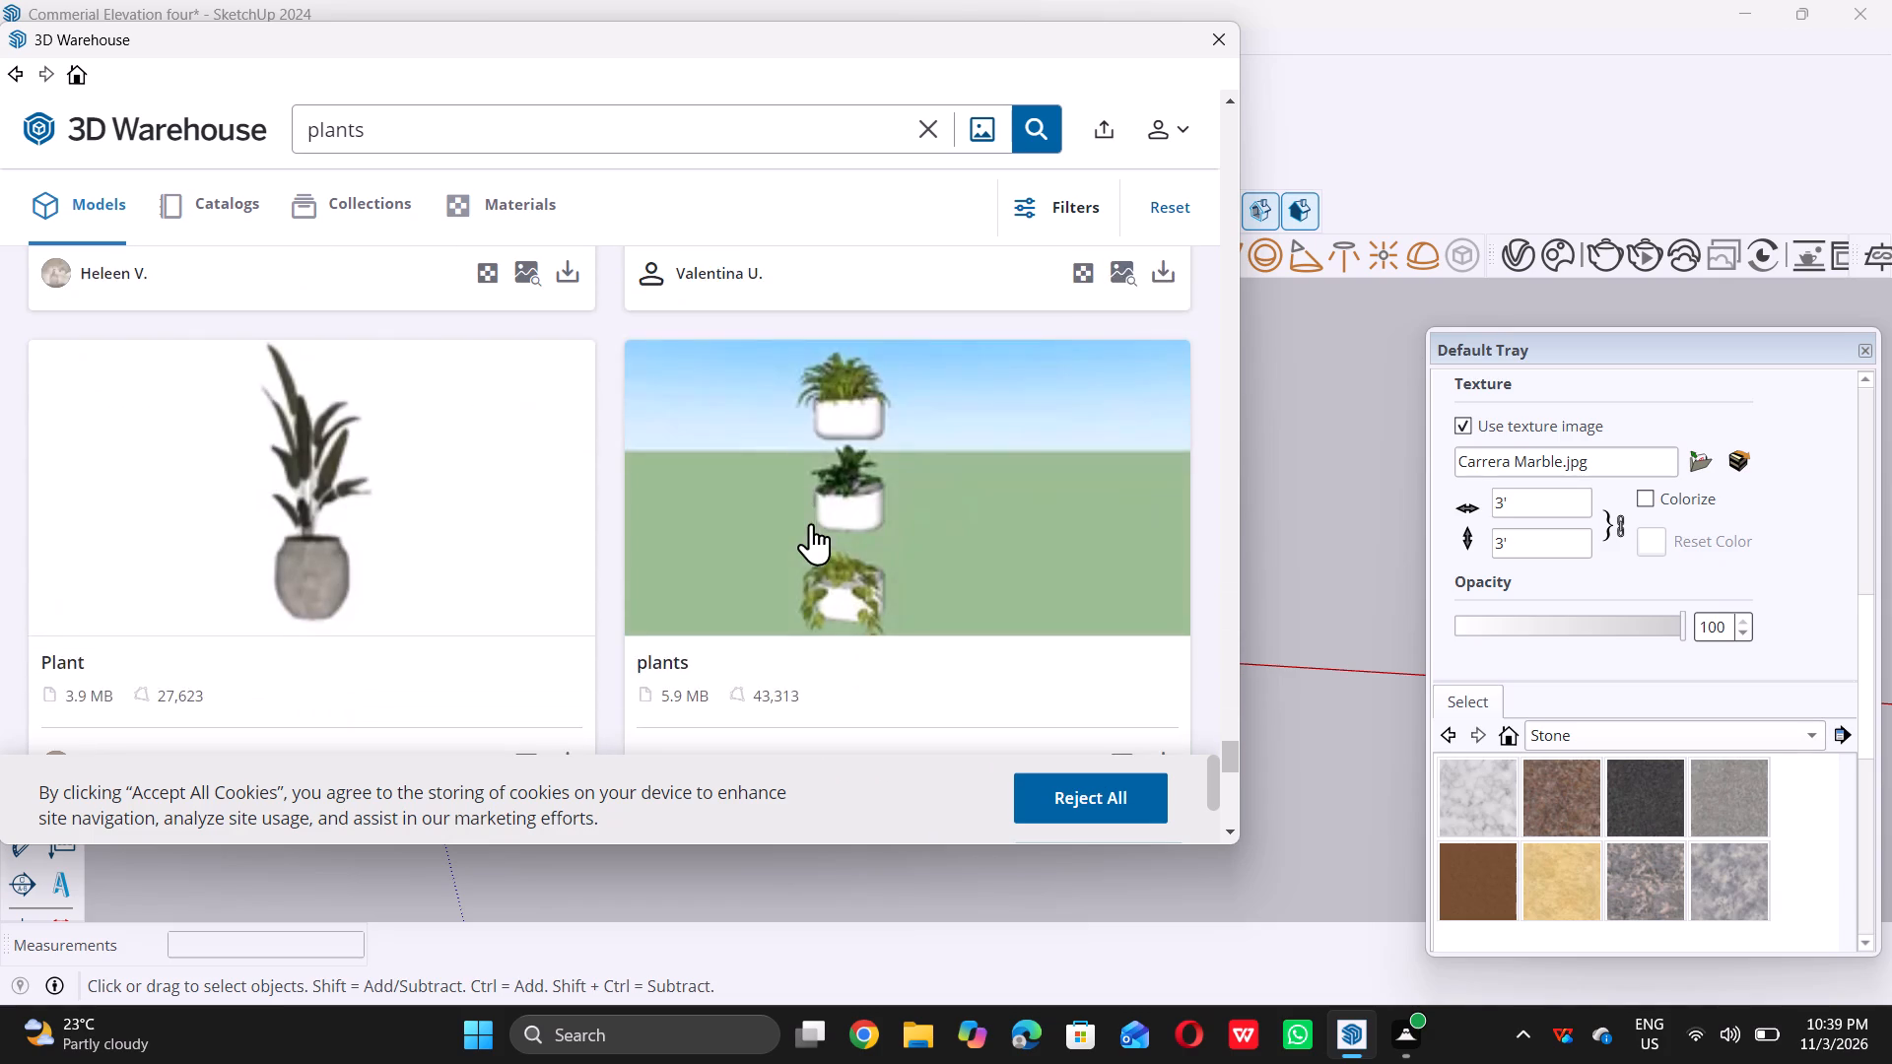
{"action": "scroll", "coordinate": [811, 523], "scroll_direction": "down", "scroll_amount": 10}
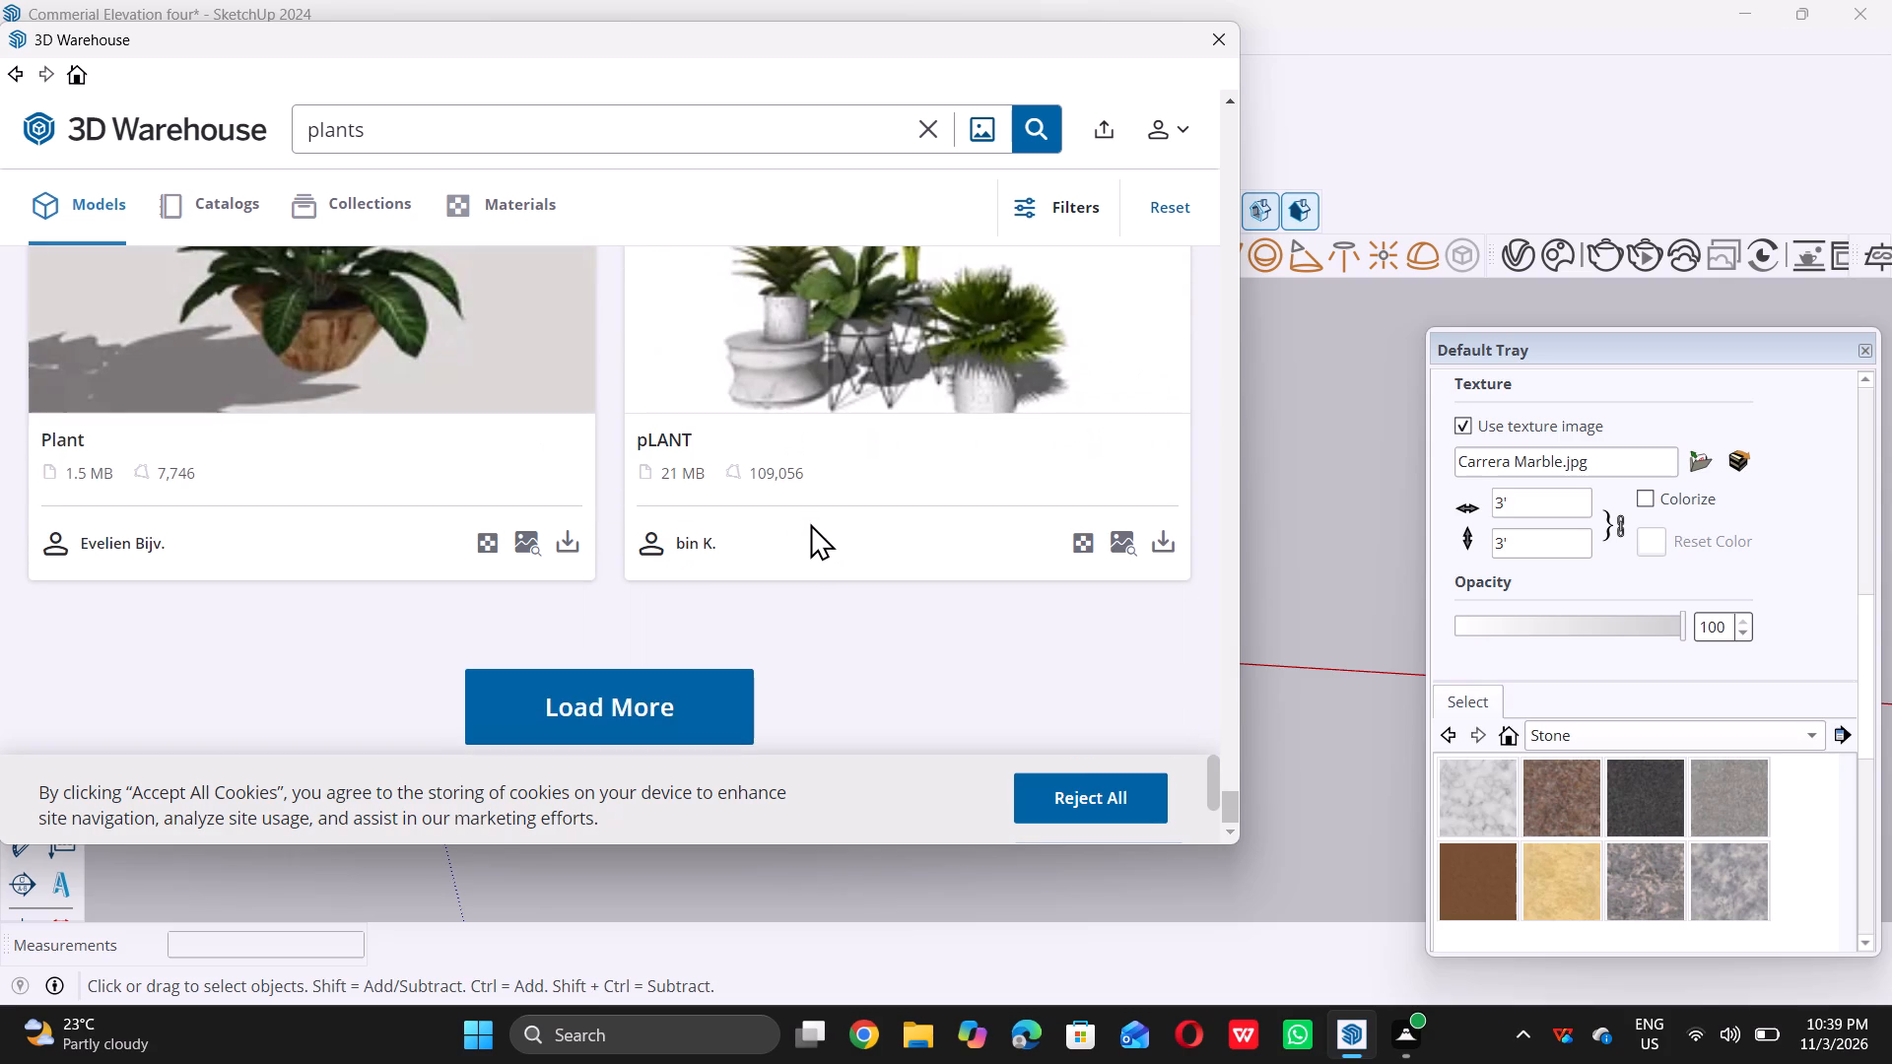
{"action": "scroll", "coordinate": [810, 523], "scroll_direction": "down", "scroll_amount": 3}
Load more plant results and look through them for a lightweight potted plant.
{"action": "double_click", "coordinate": [675, 694]}
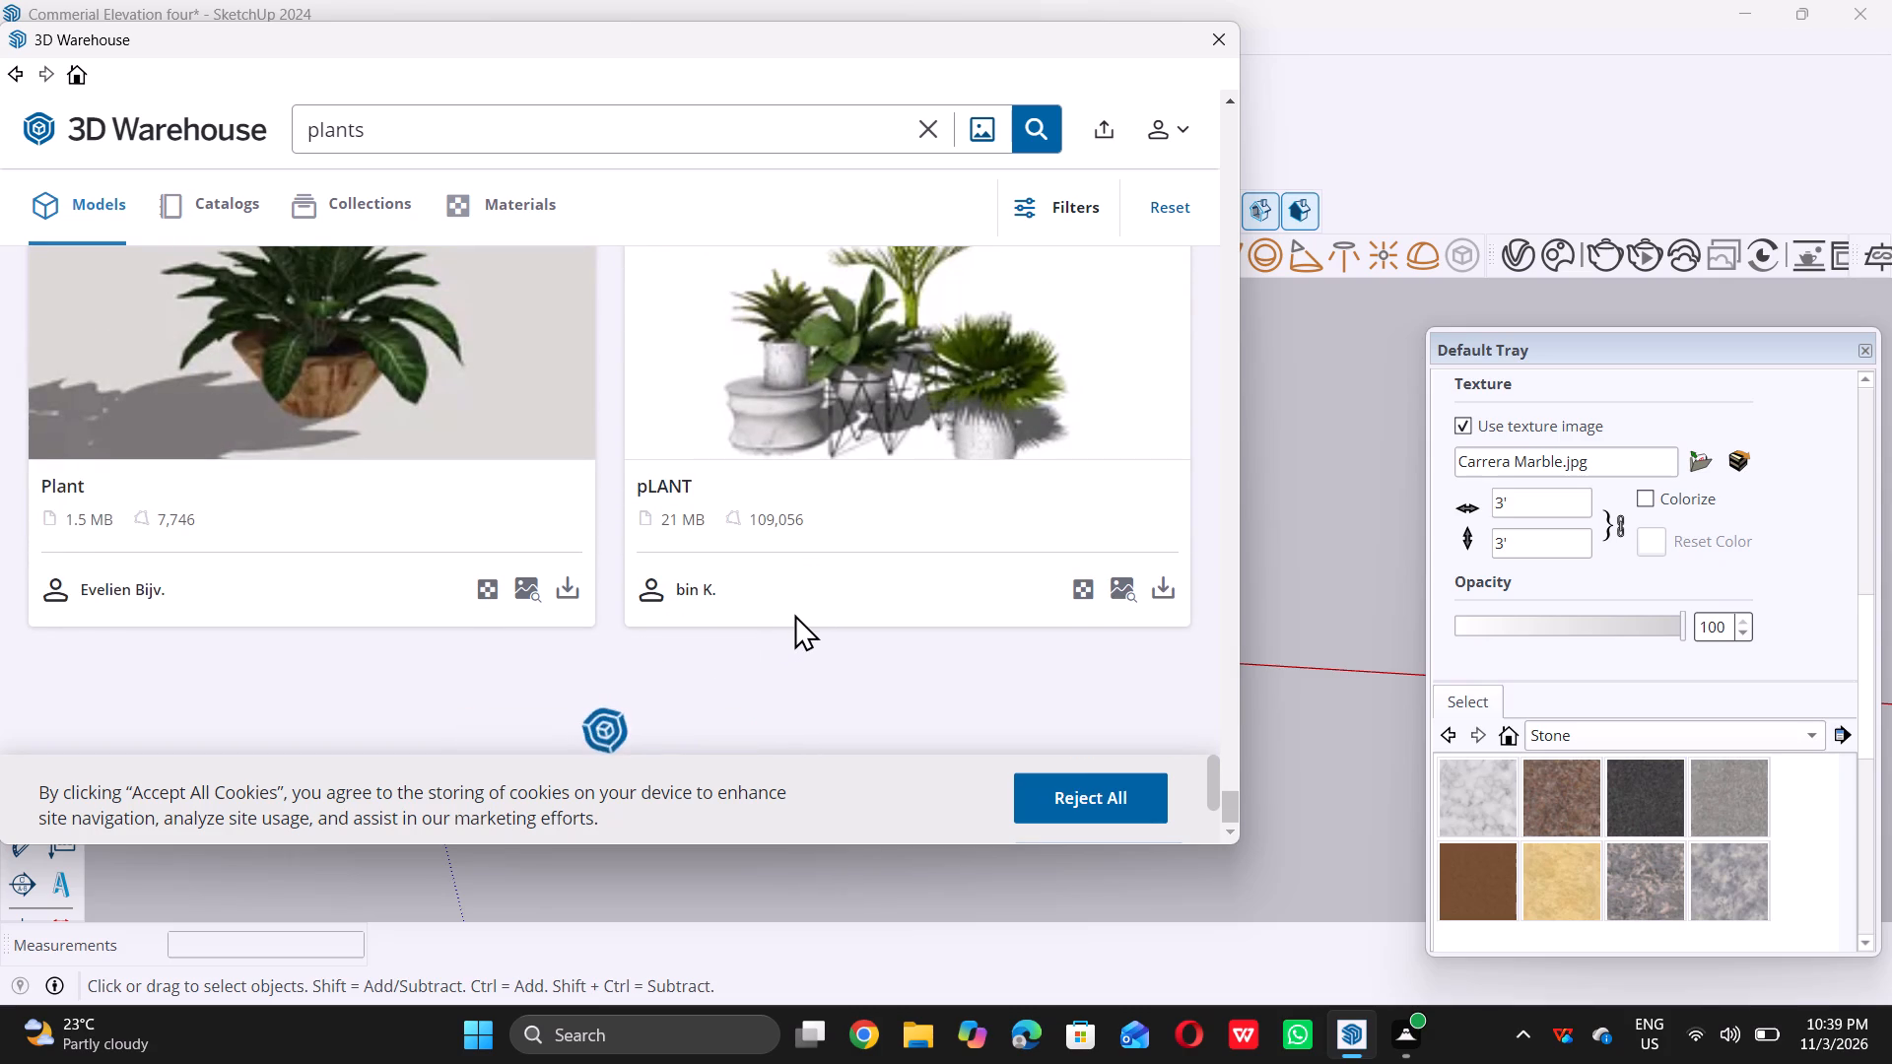
{"action": "scroll", "coordinate": [794, 615], "scroll_direction": "down", "scroll_amount": 9}
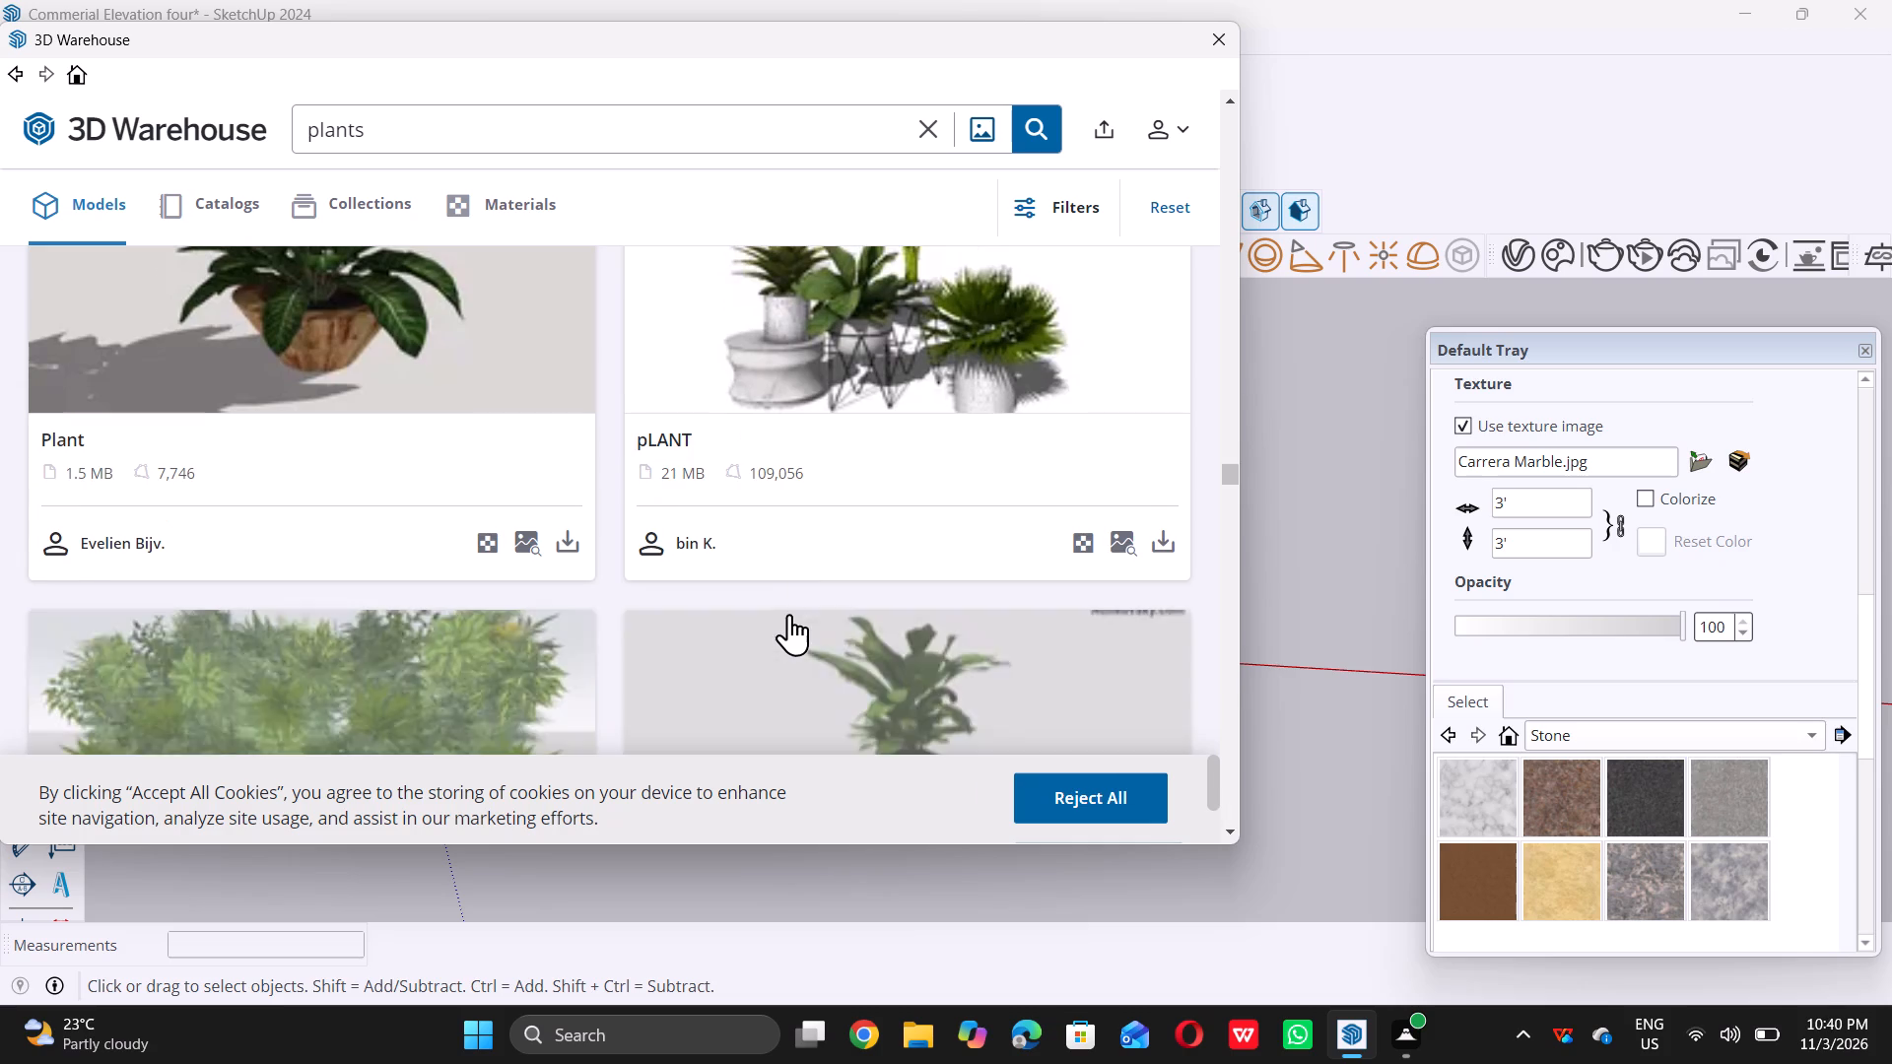
{"action": "scroll", "coordinate": [794, 606], "scroll_direction": "down", "scroll_amount": 6}
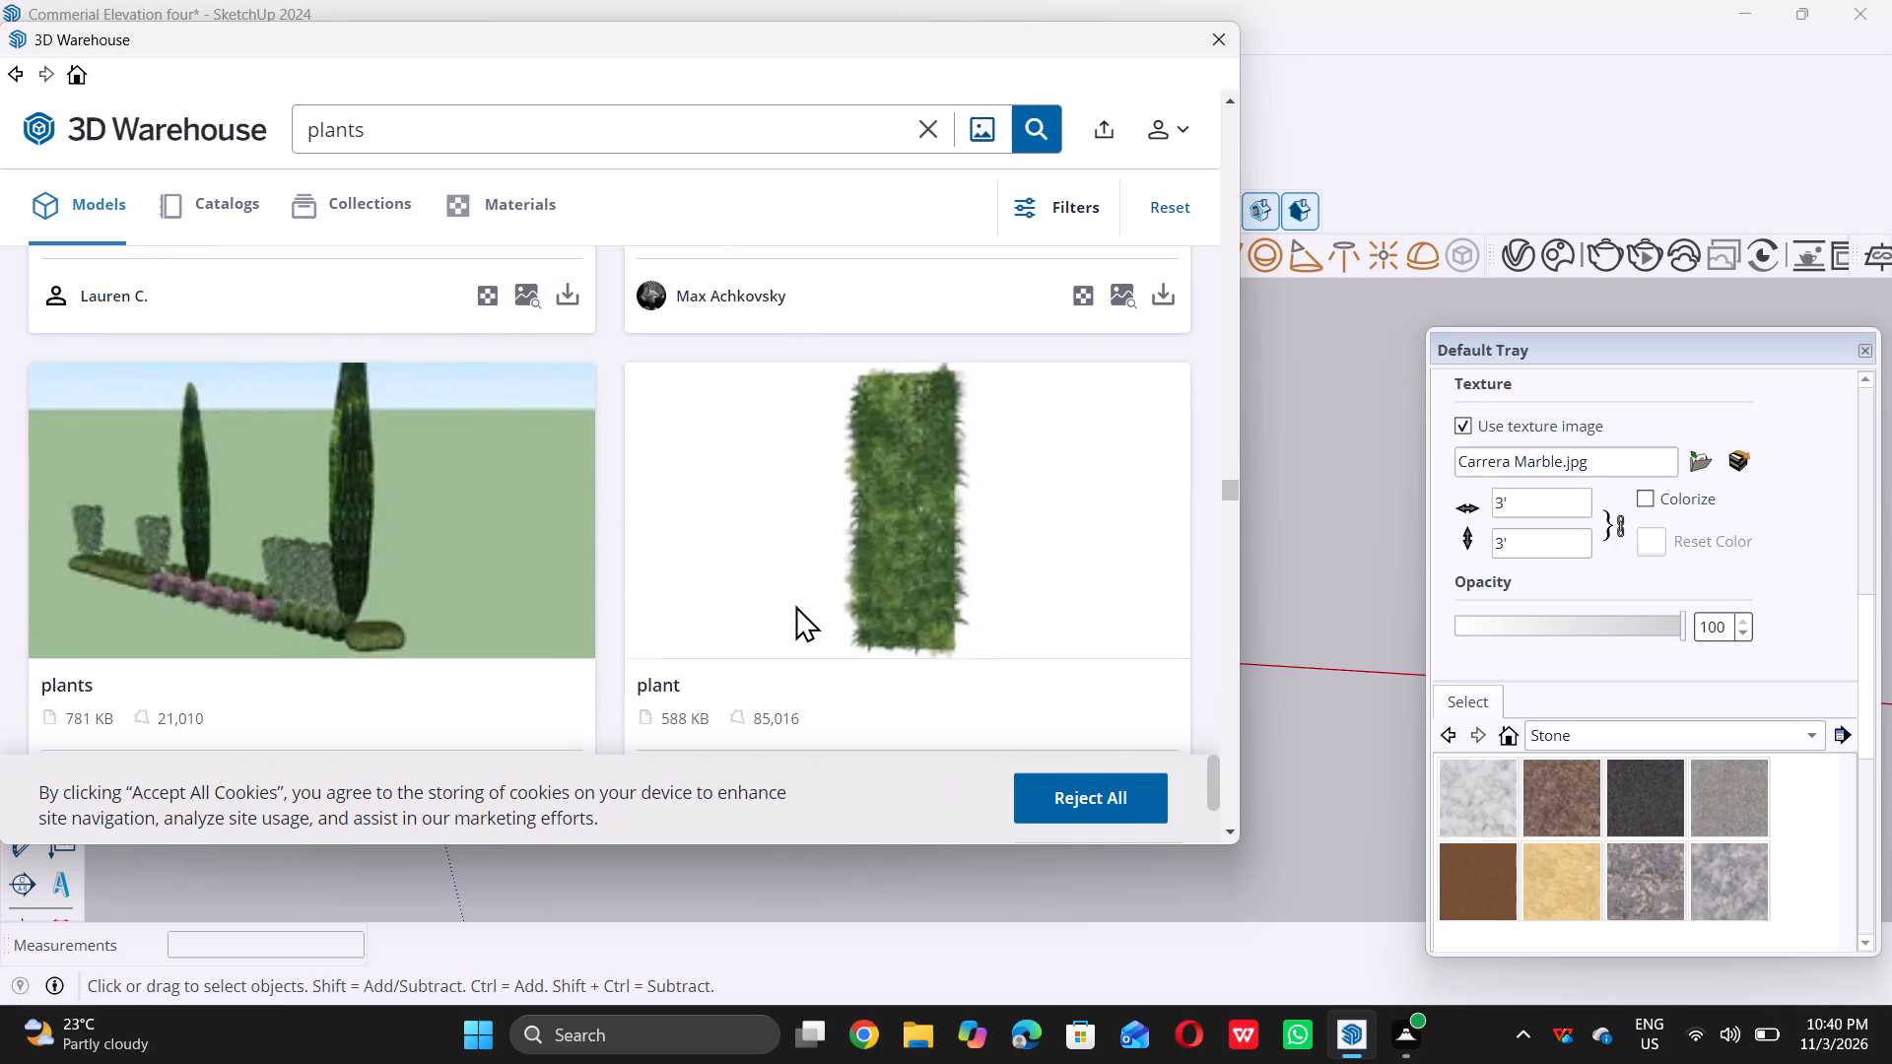
{"action": "scroll", "coordinate": [796, 605], "scroll_direction": "down", "scroll_amount": 6}
{"action": "scroll", "coordinate": [795, 606], "scroll_direction": "up", "scroll_amount": 2}
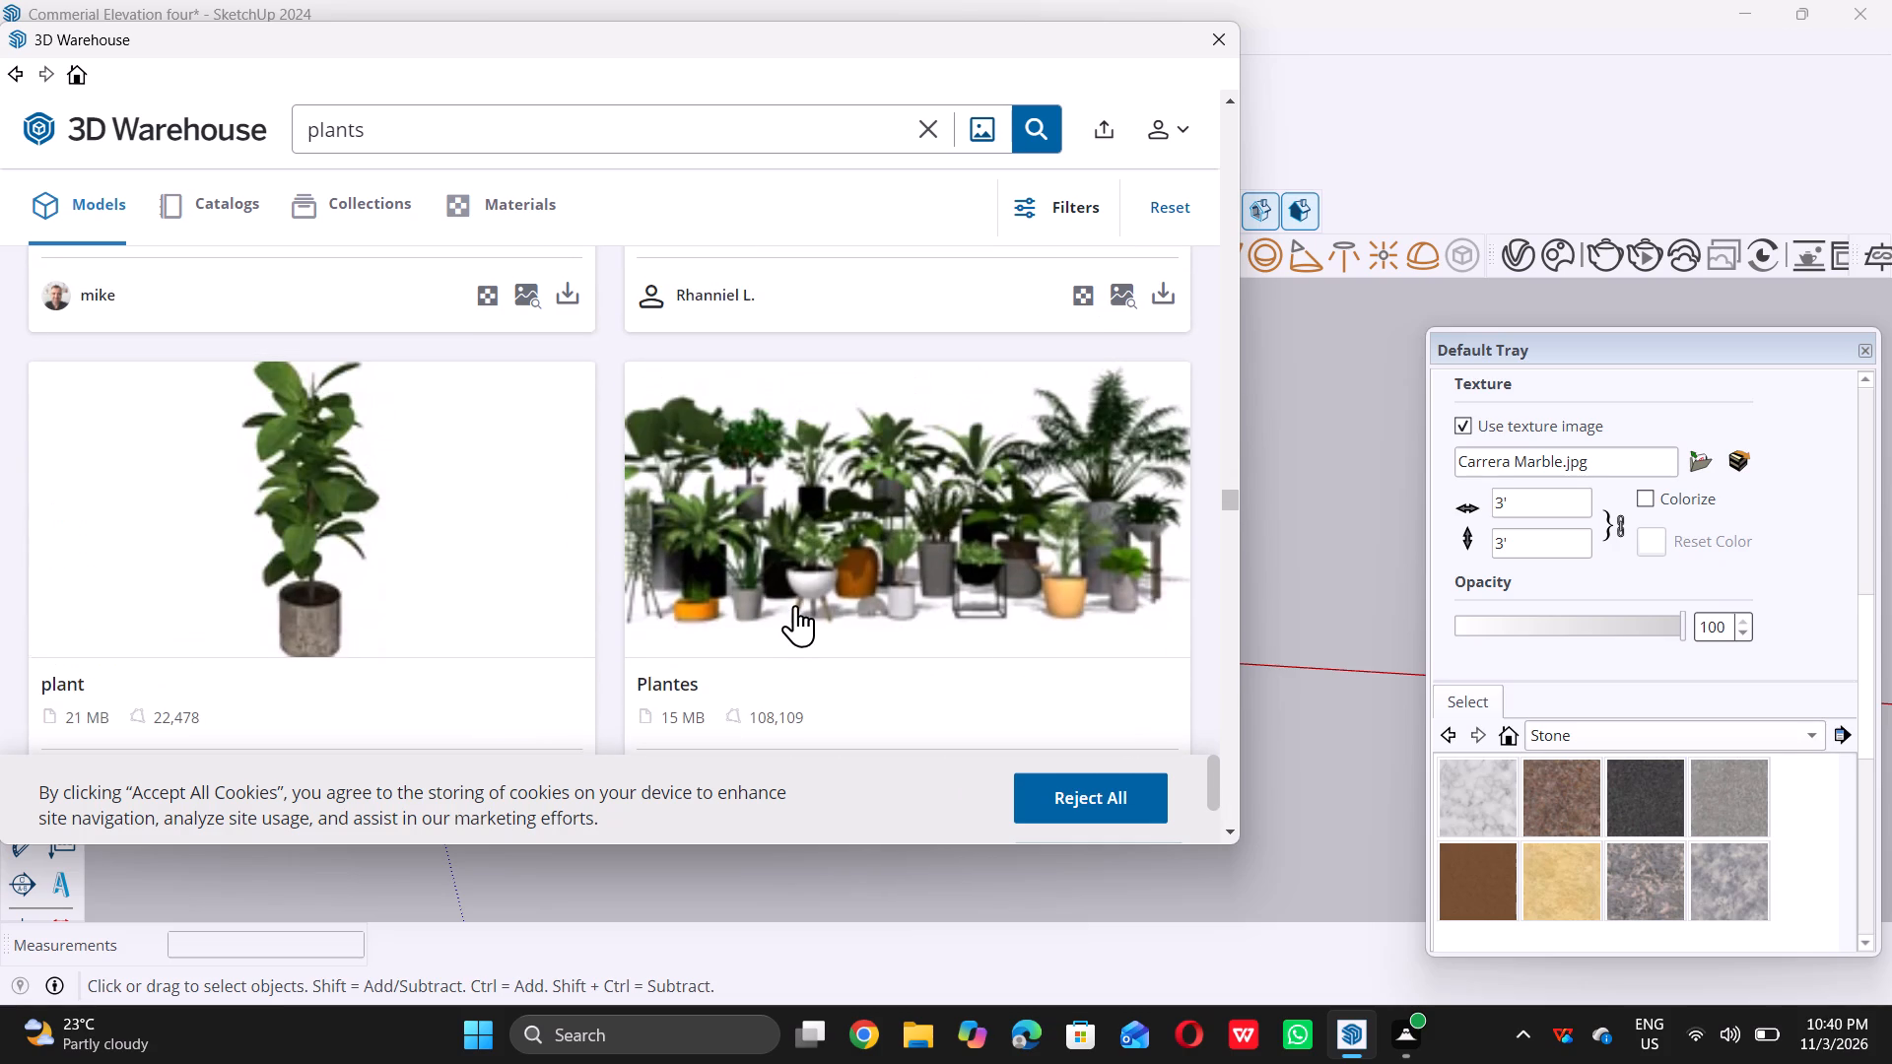
{"action": "scroll", "coordinate": [798, 604], "scroll_direction": "down", "scroll_amount": 2}
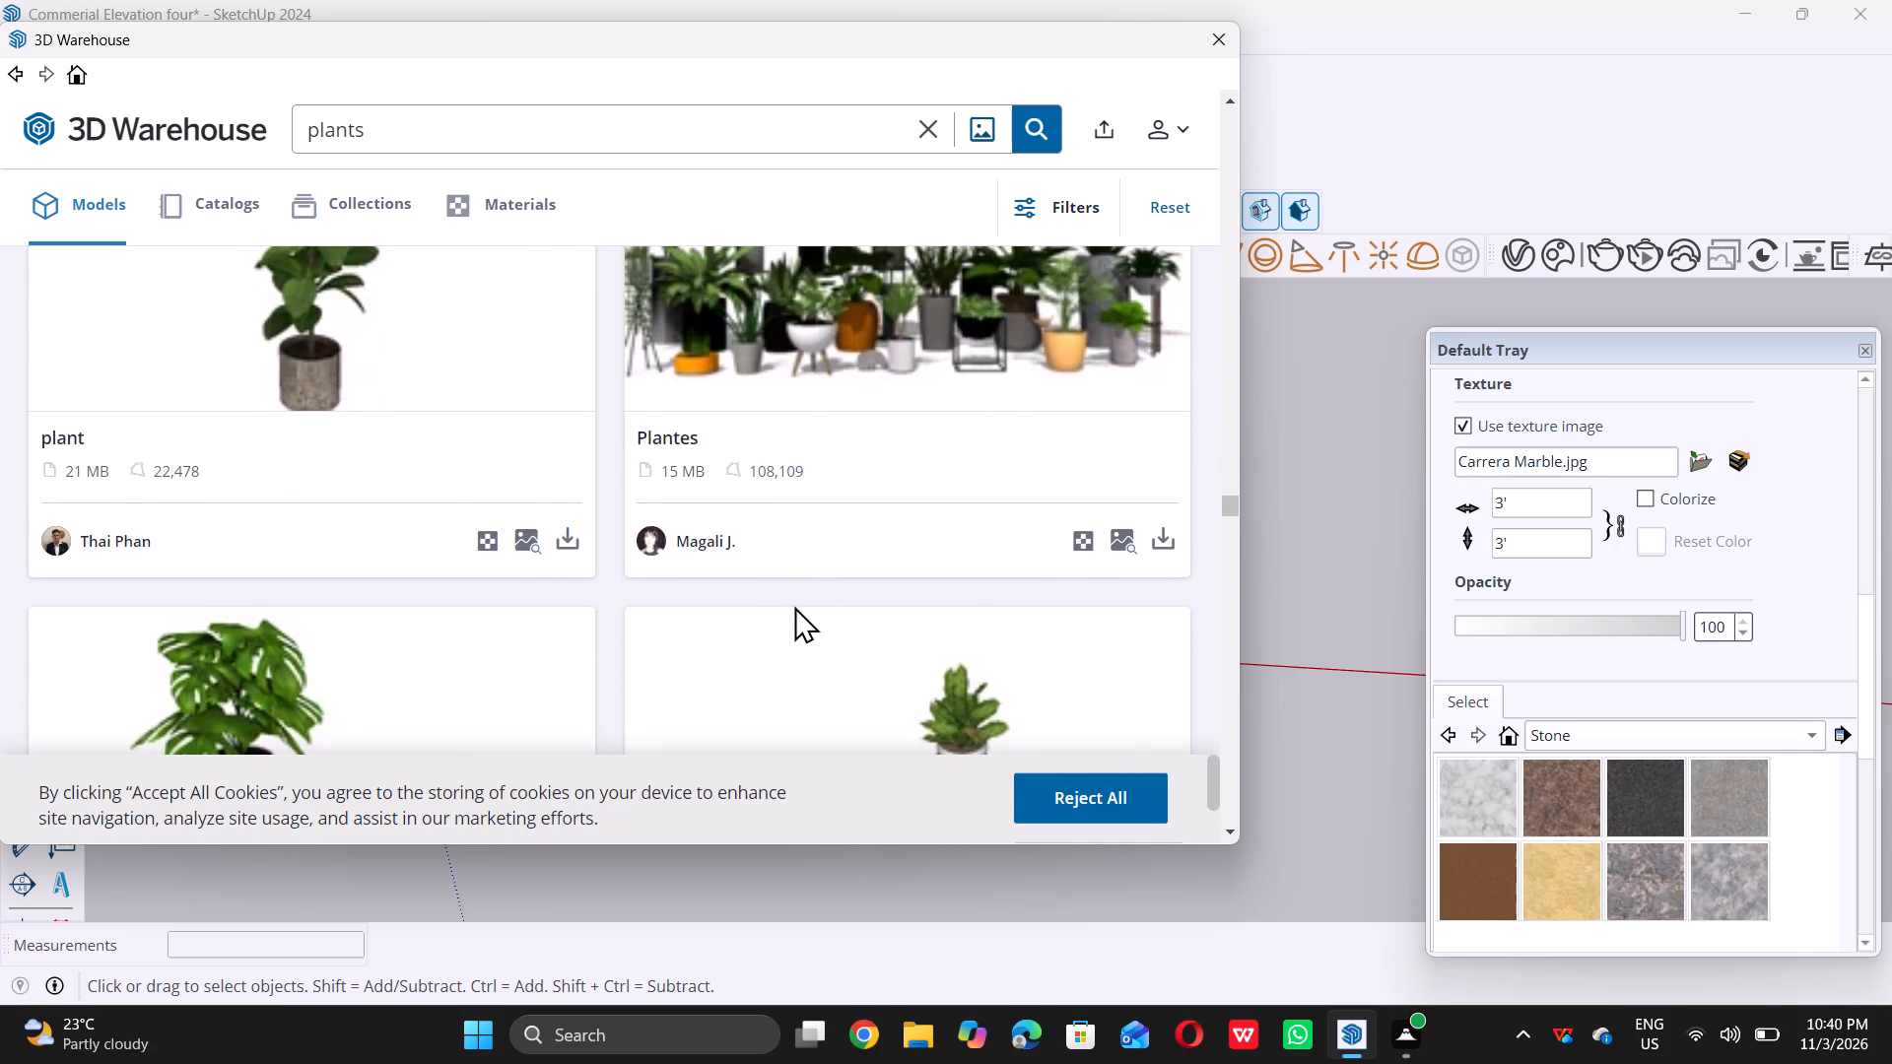
{"action": "scroll", "coordinate": [794, 606], "scroll_direction": "up", "scroll_amount": 1}
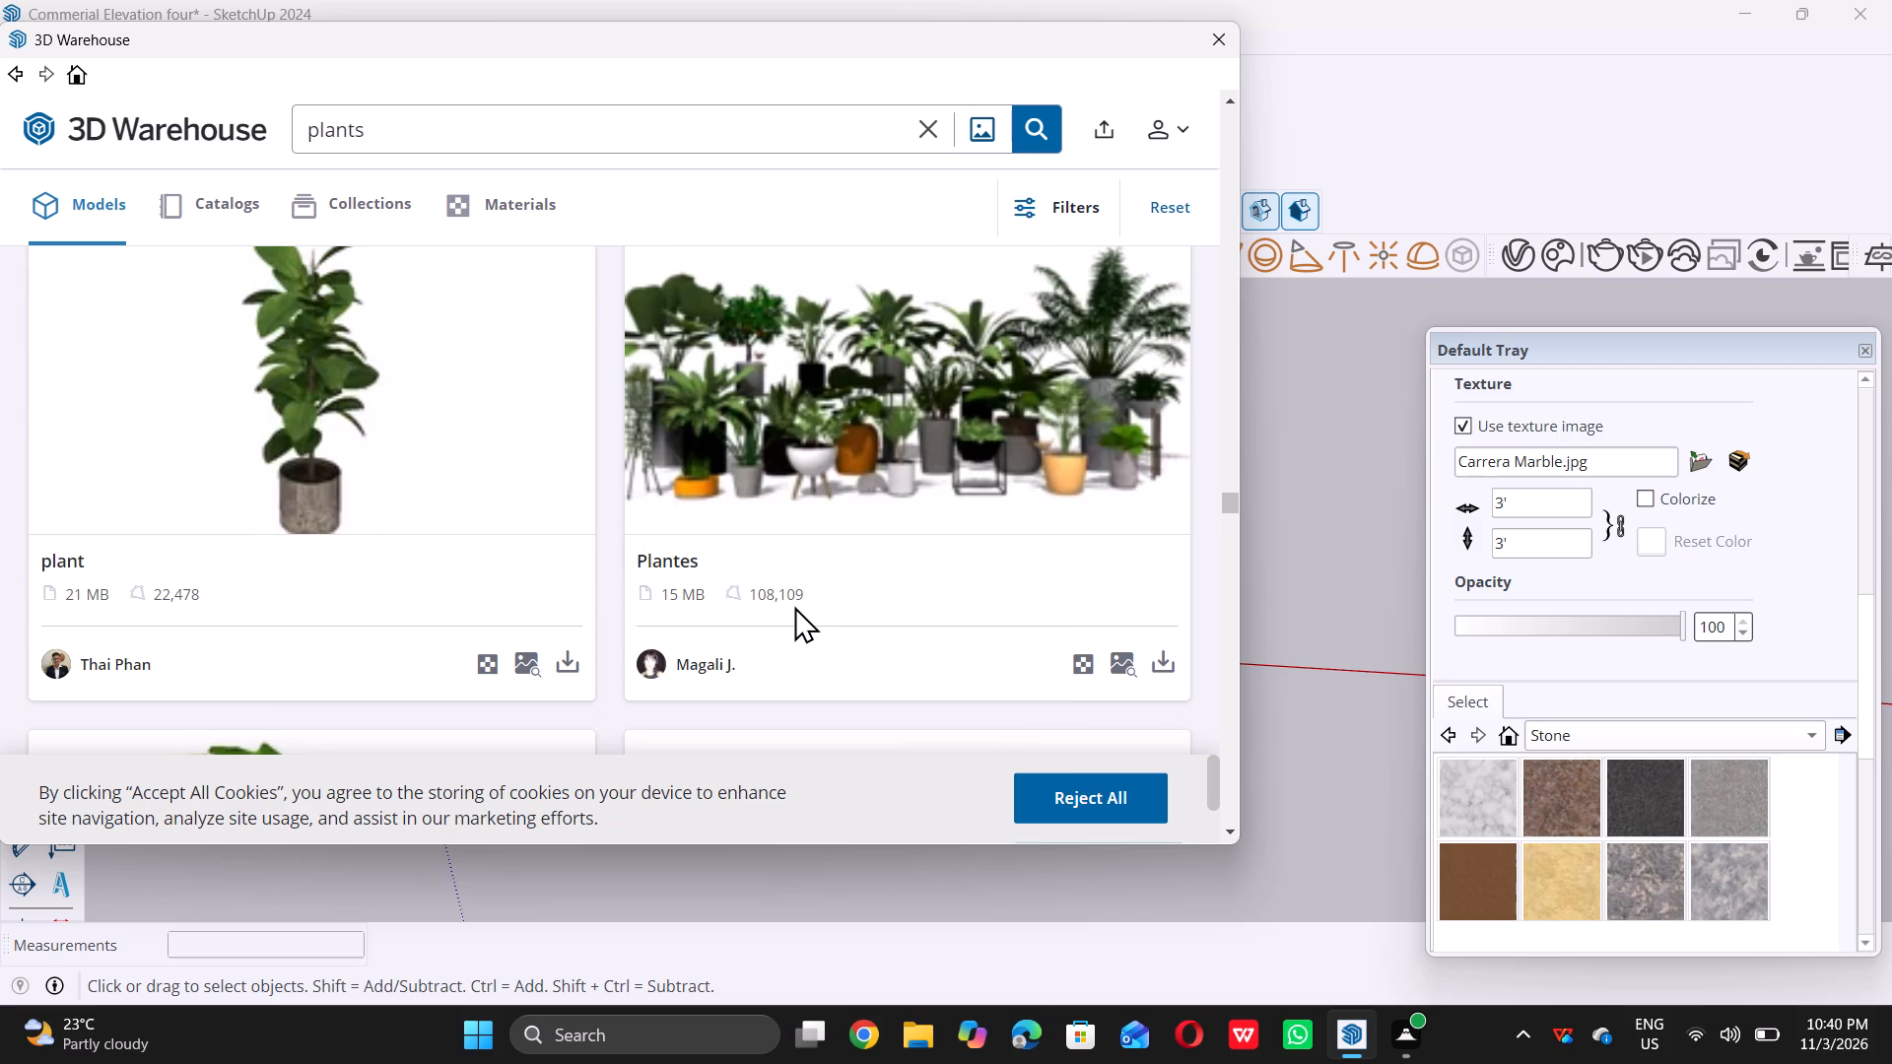
{"action": "scroll", "coordinate": [794, 606], "scroll_direction": "down", "scroll_amount": 4}
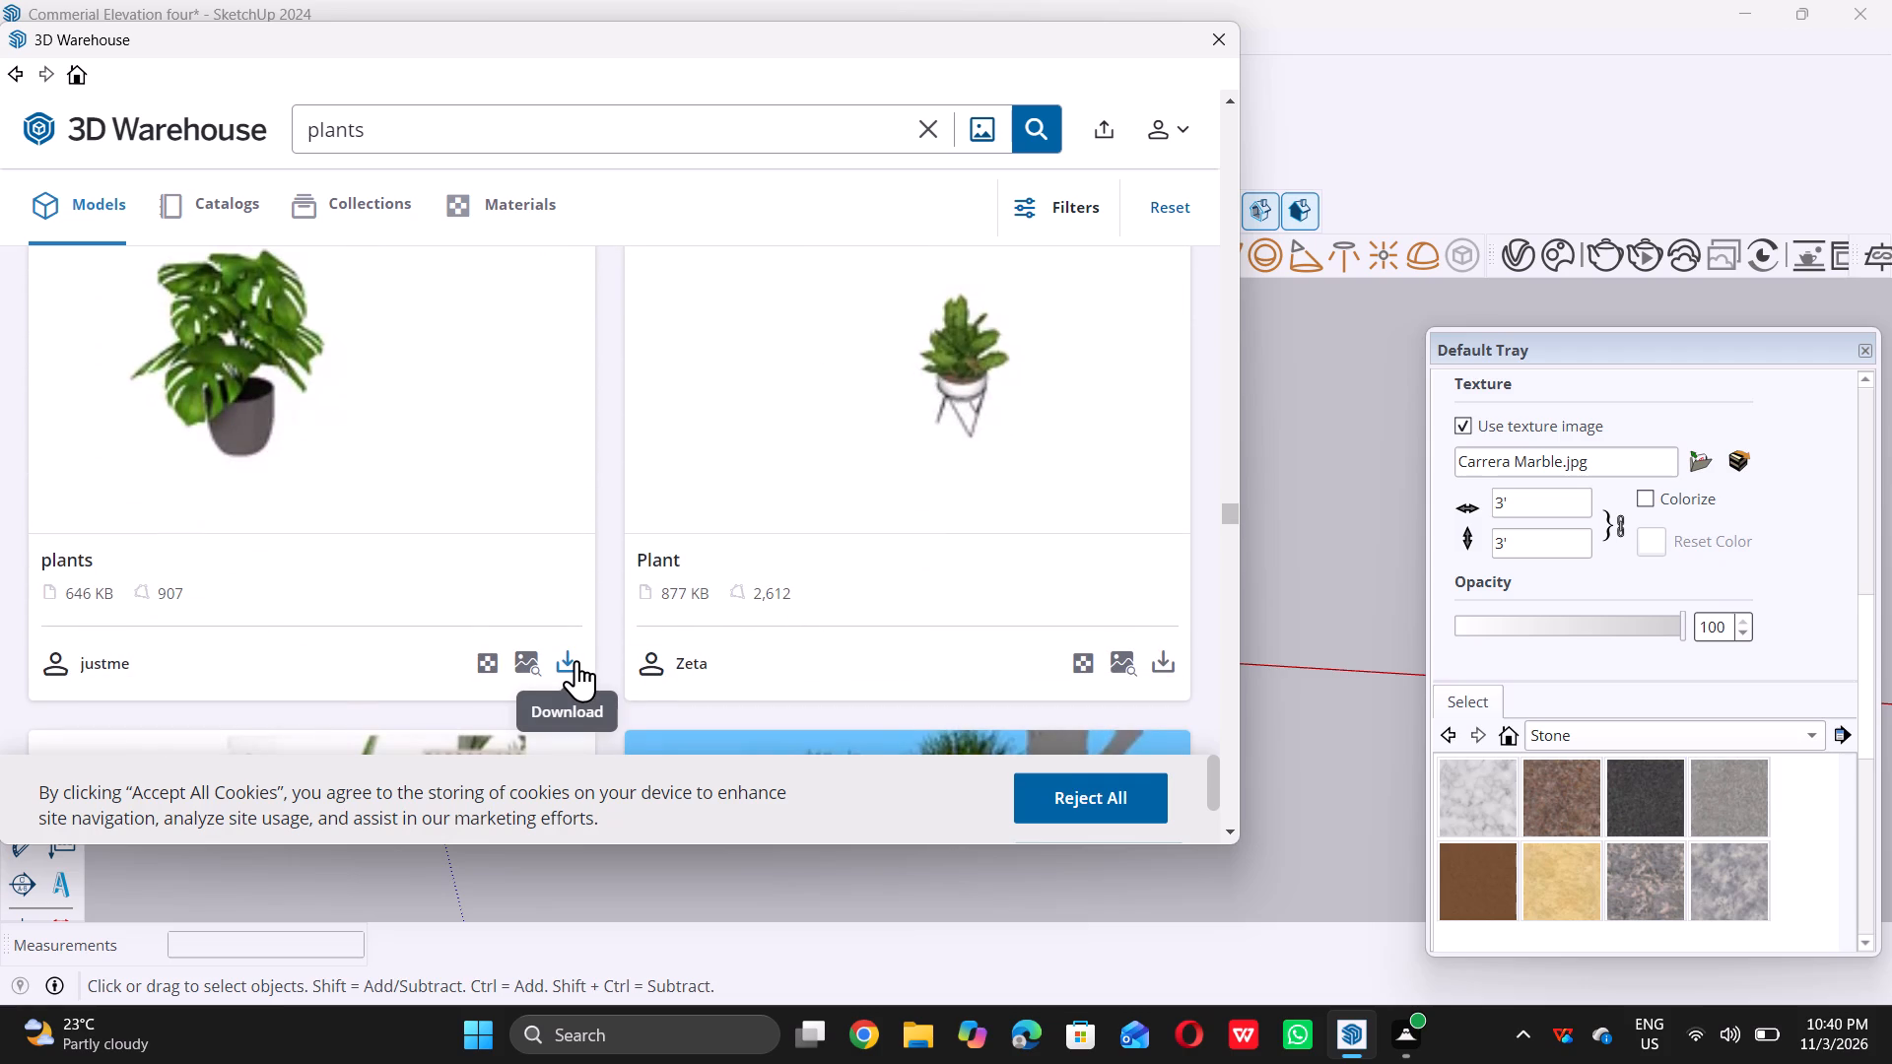
Request the 646 KB "plants" potted monstera model and skip the promotional video to unlock more downloads.
{"action": "double_click", "coordinate": [576, 660]}
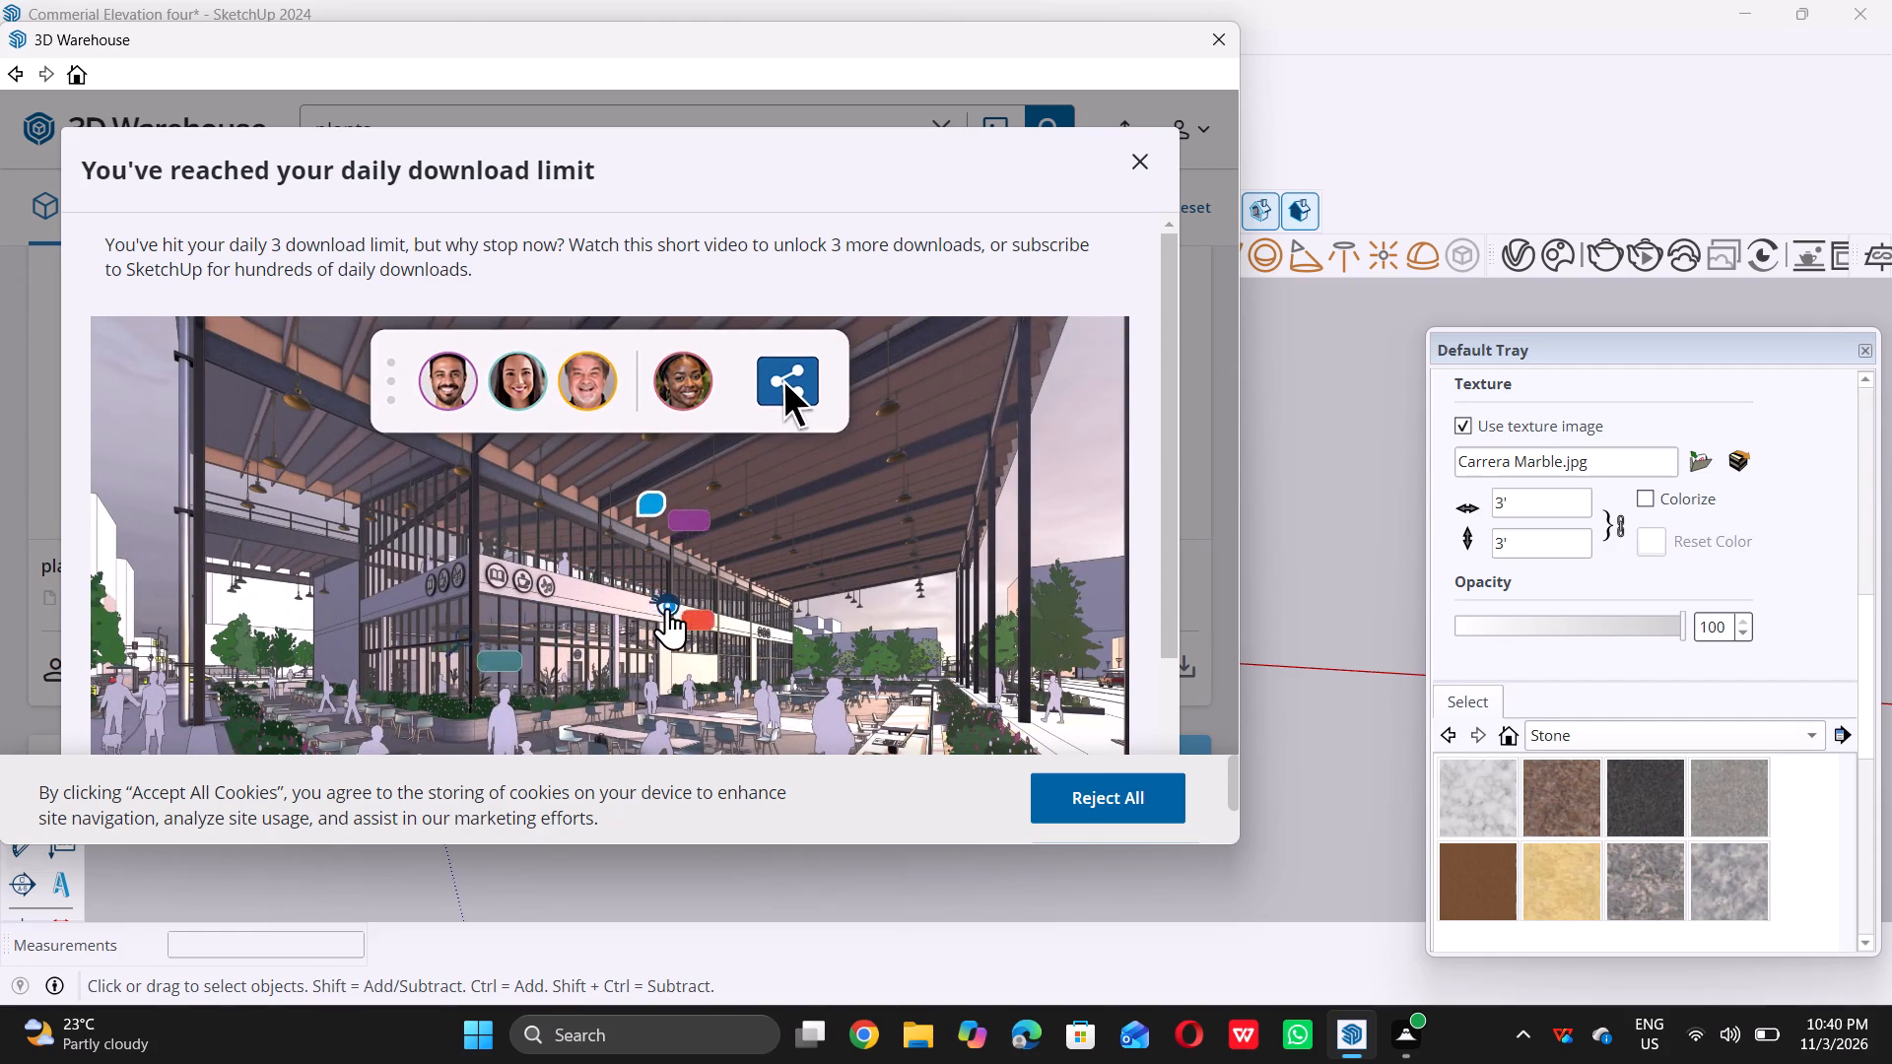
{"action": "scroll", "coordinate": [776, 582], "scroll_direction": "down", "scroll_amount": 10}
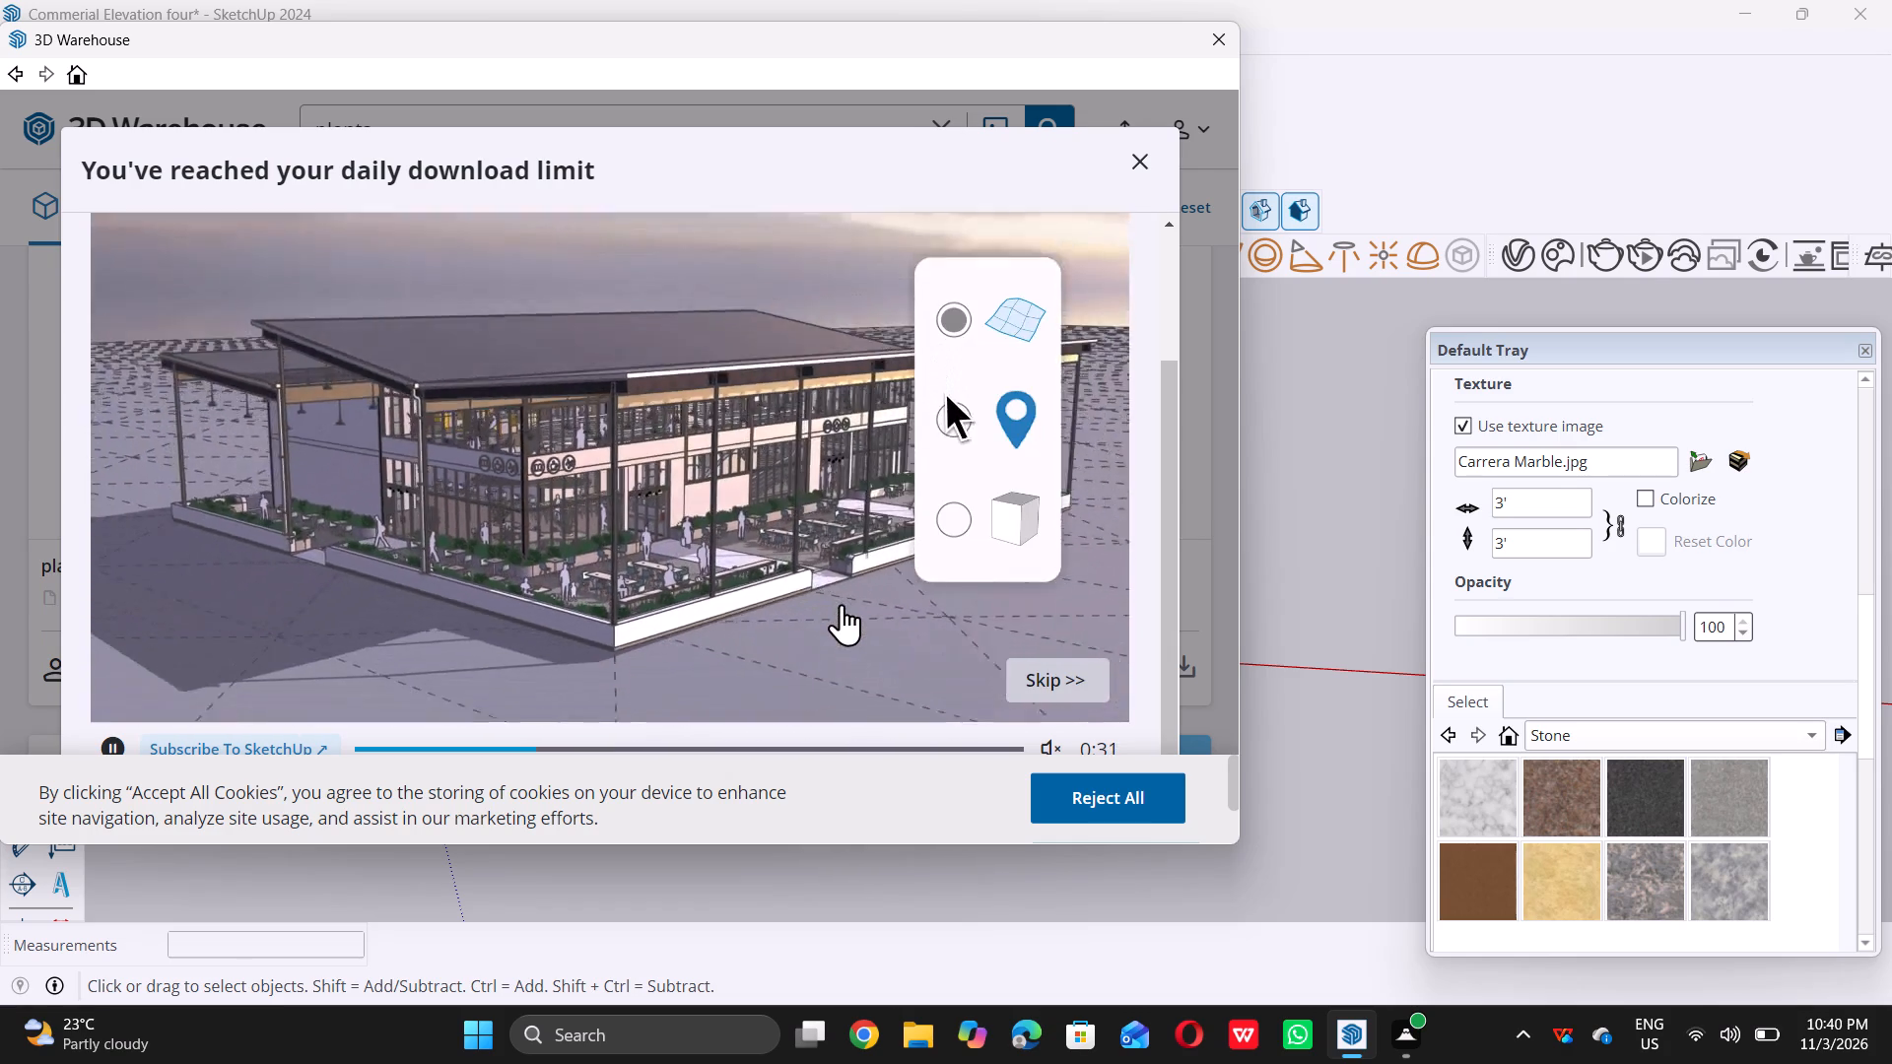
{"action": "left_click", "coordinate": [1033, 675]}
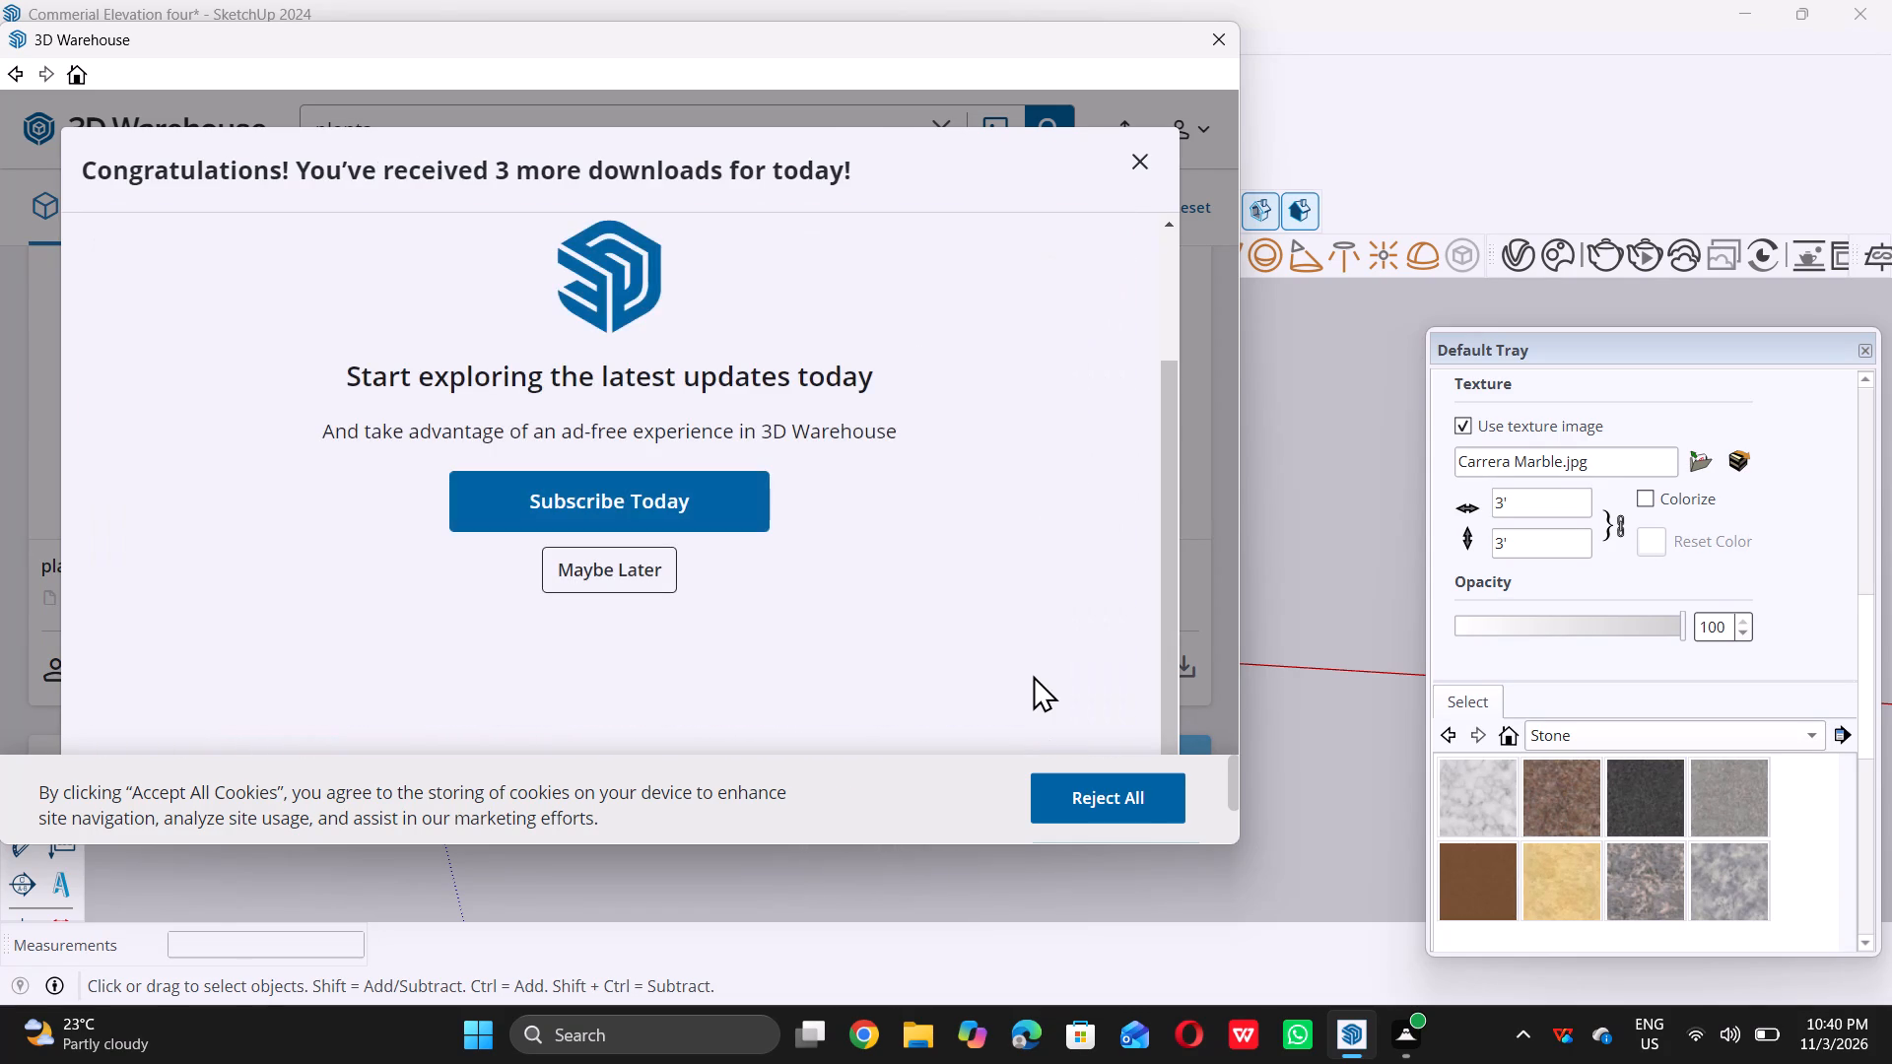
{"action": "triple_click", "coordinate": [1138, 155]}
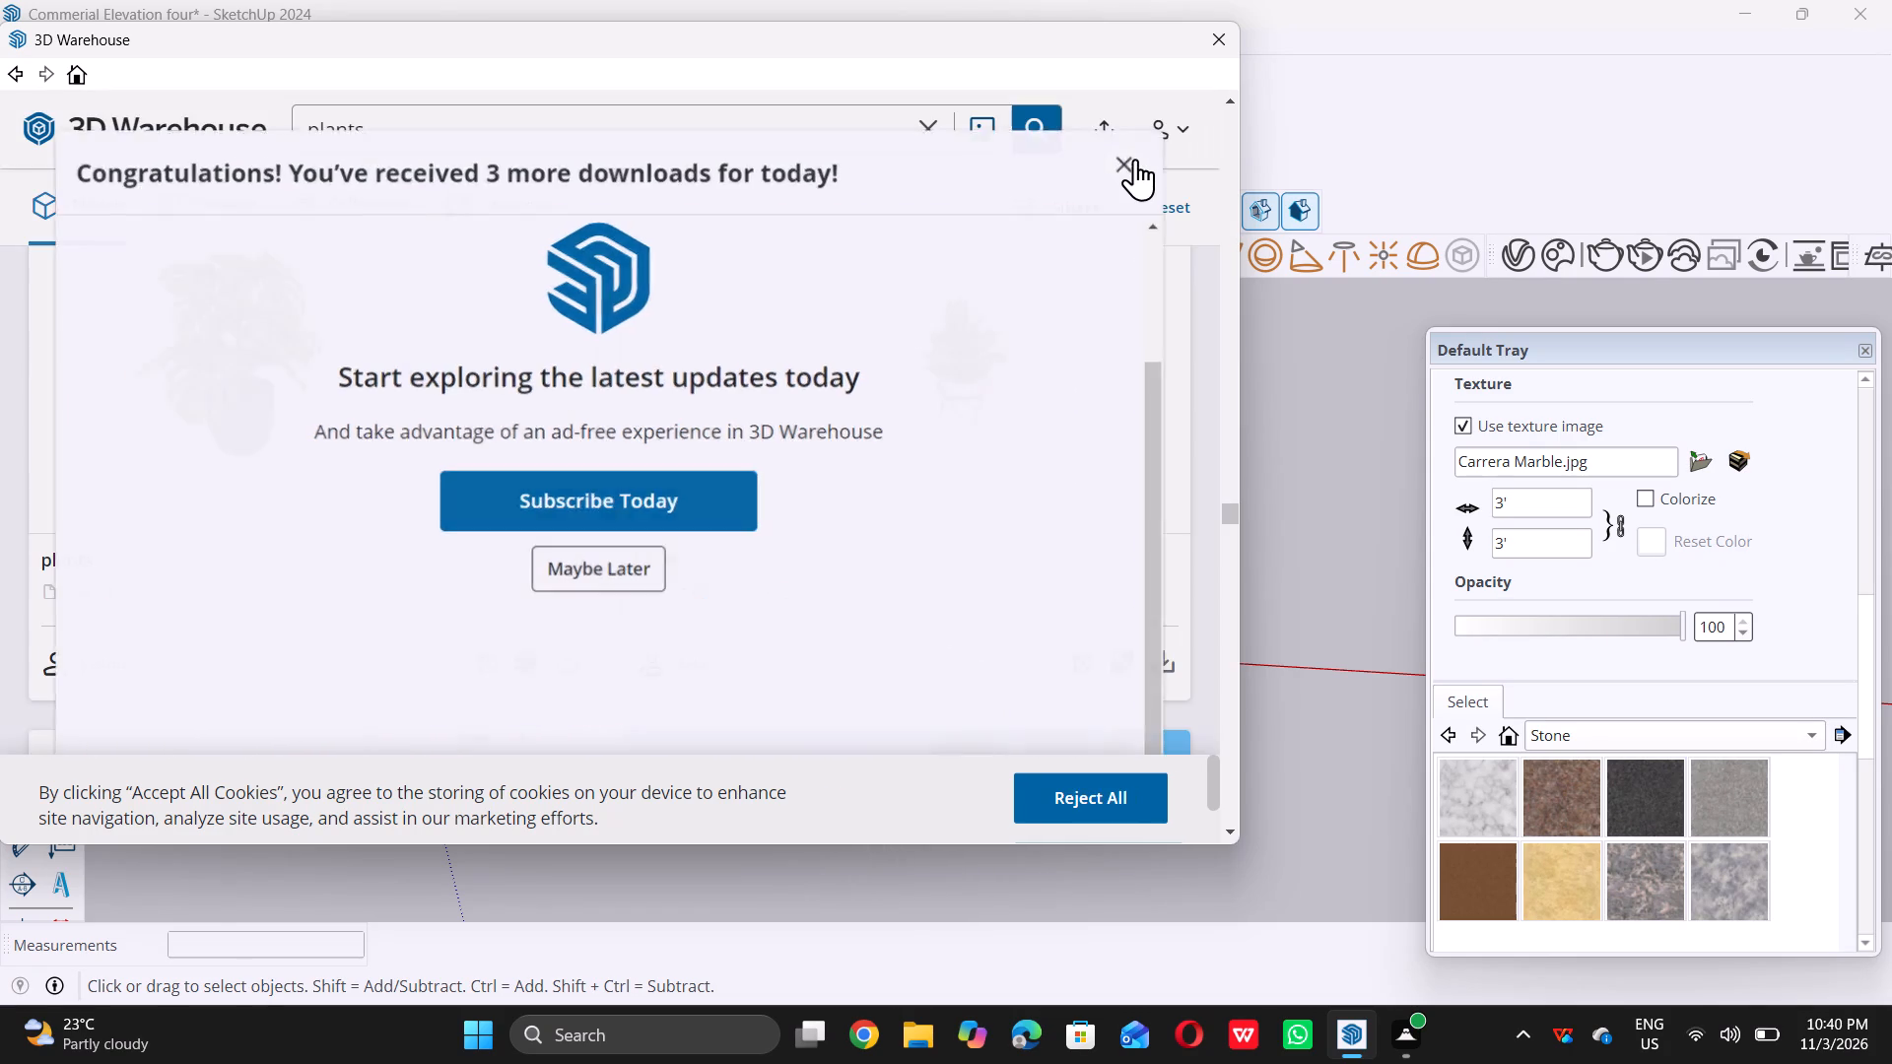
Download the 646 KB potted monstera directly into the model and place it near the front edge of the lowest entrance step.
{"action": "double_click", "coordinate": [574, 651]}
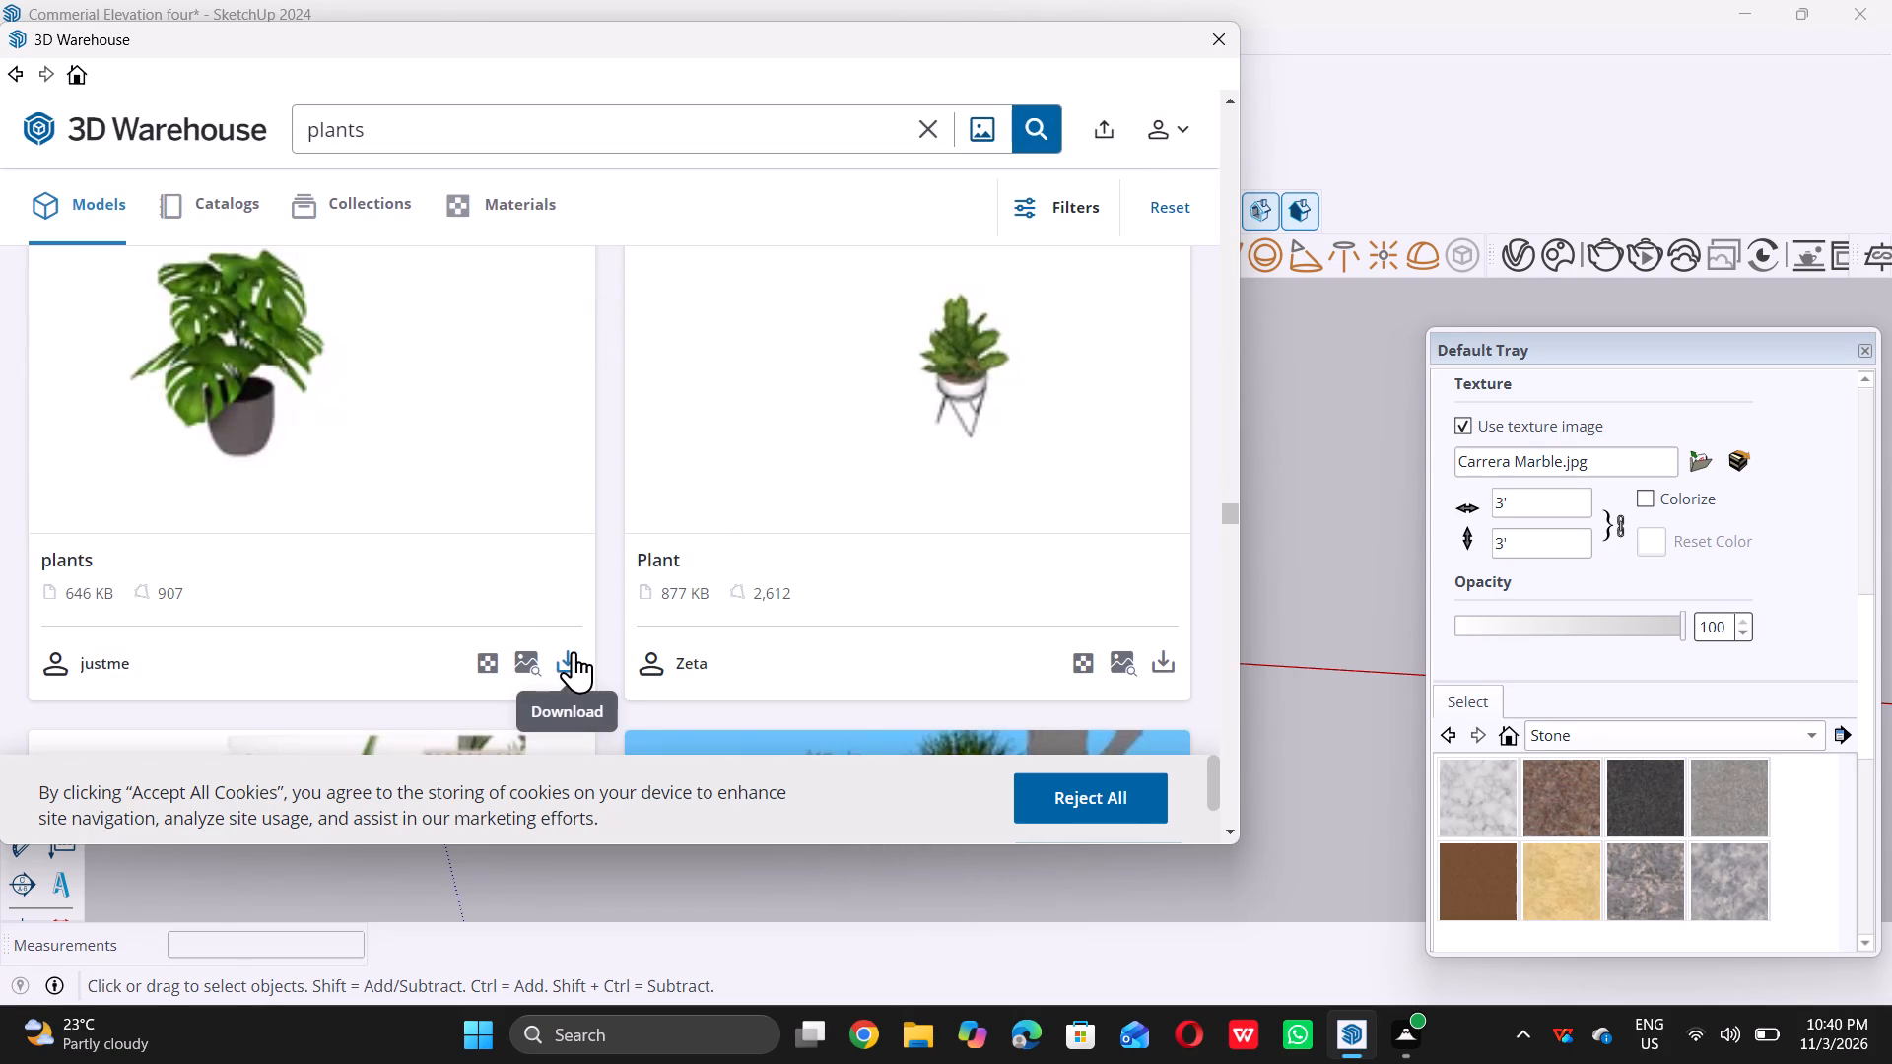
{"action": "double_click", "coordinate": [563, 469]}
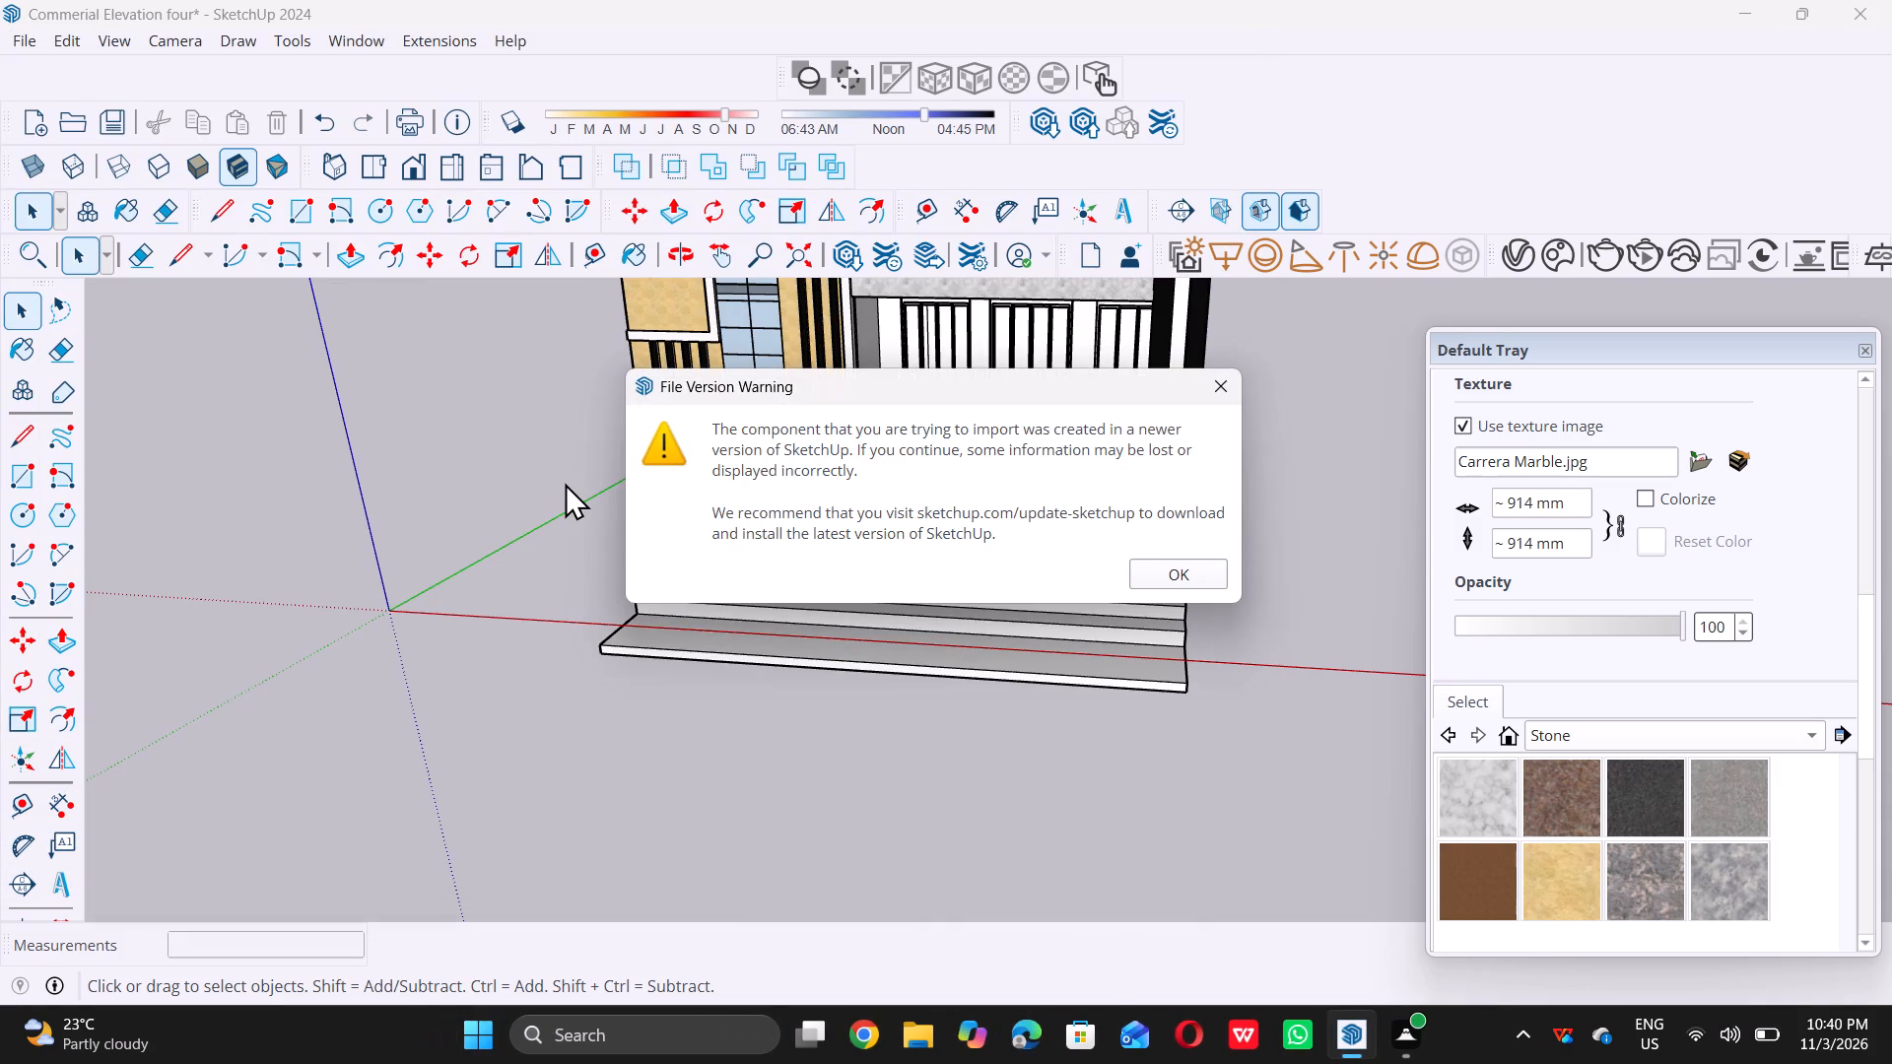
{"action": "left_click", "coordinate": [1219, 388]}
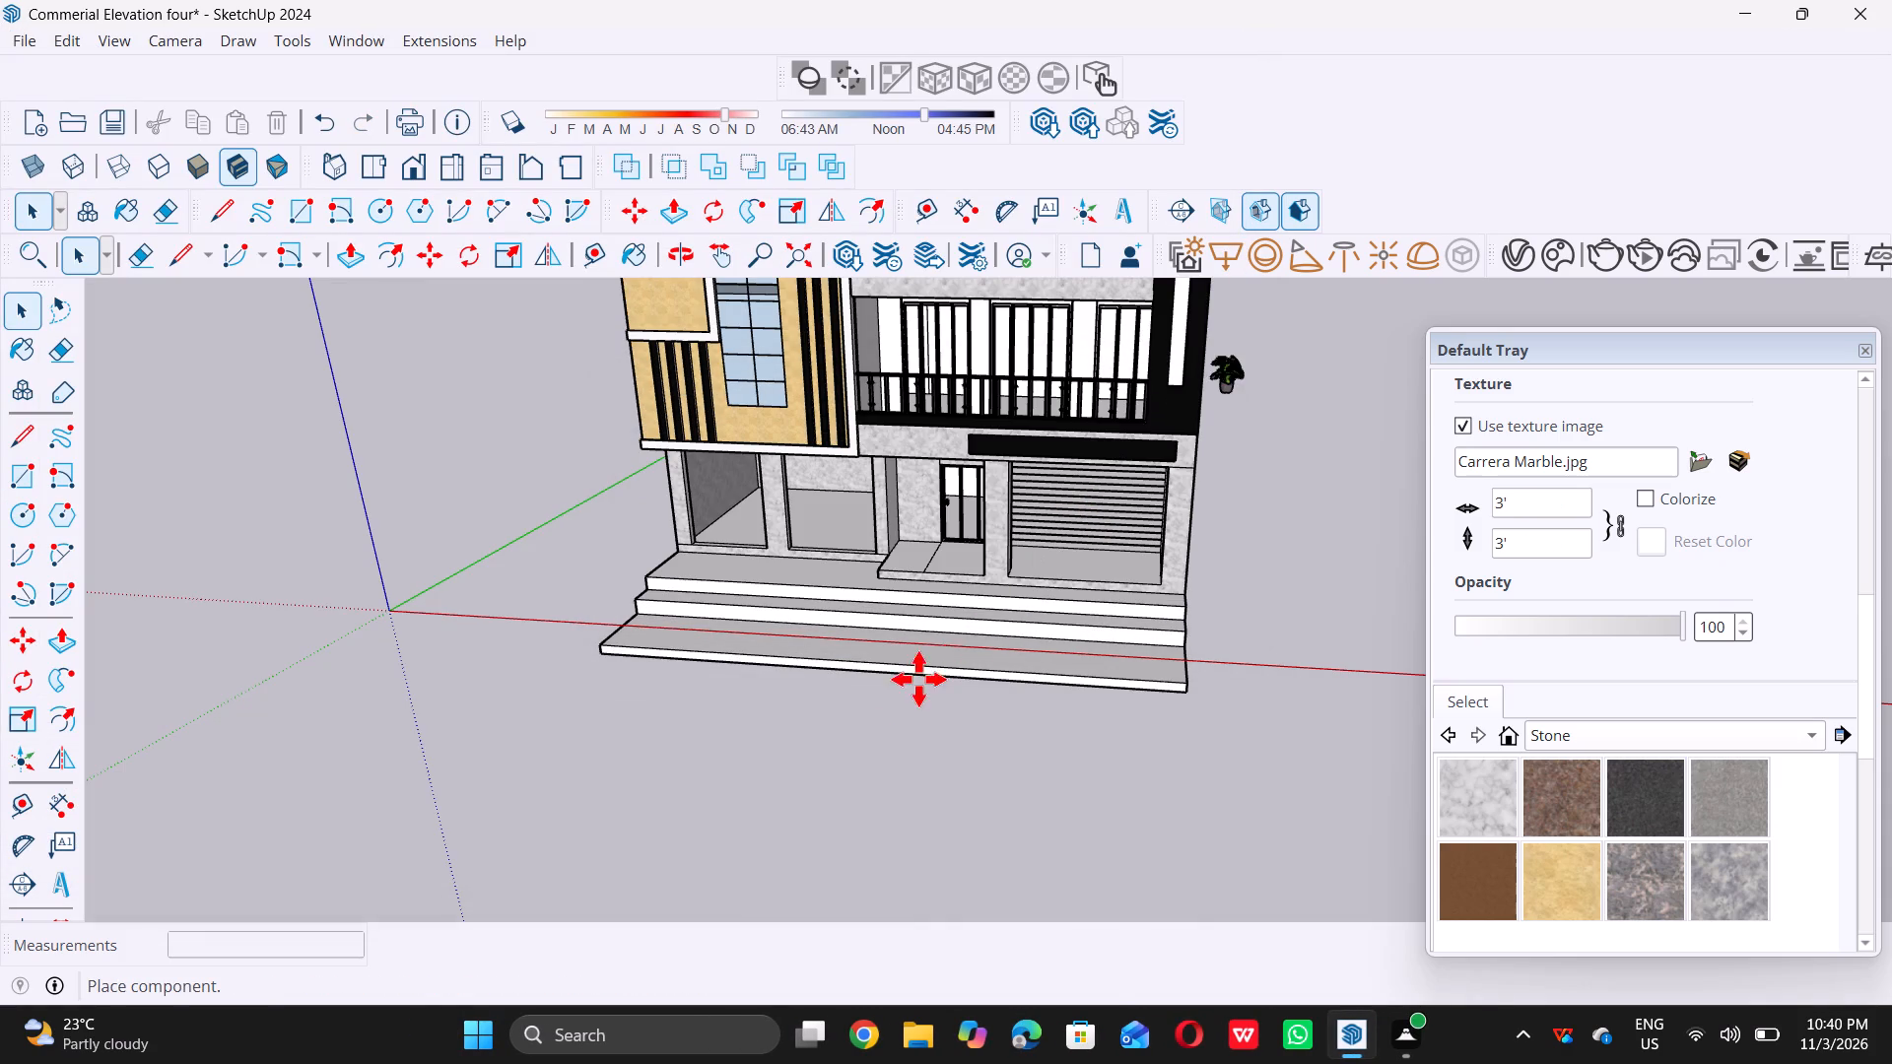
{"action": "scroll", "coordinate": [869, 689], "scroll_direction": "up", "scroll_amount": 12}
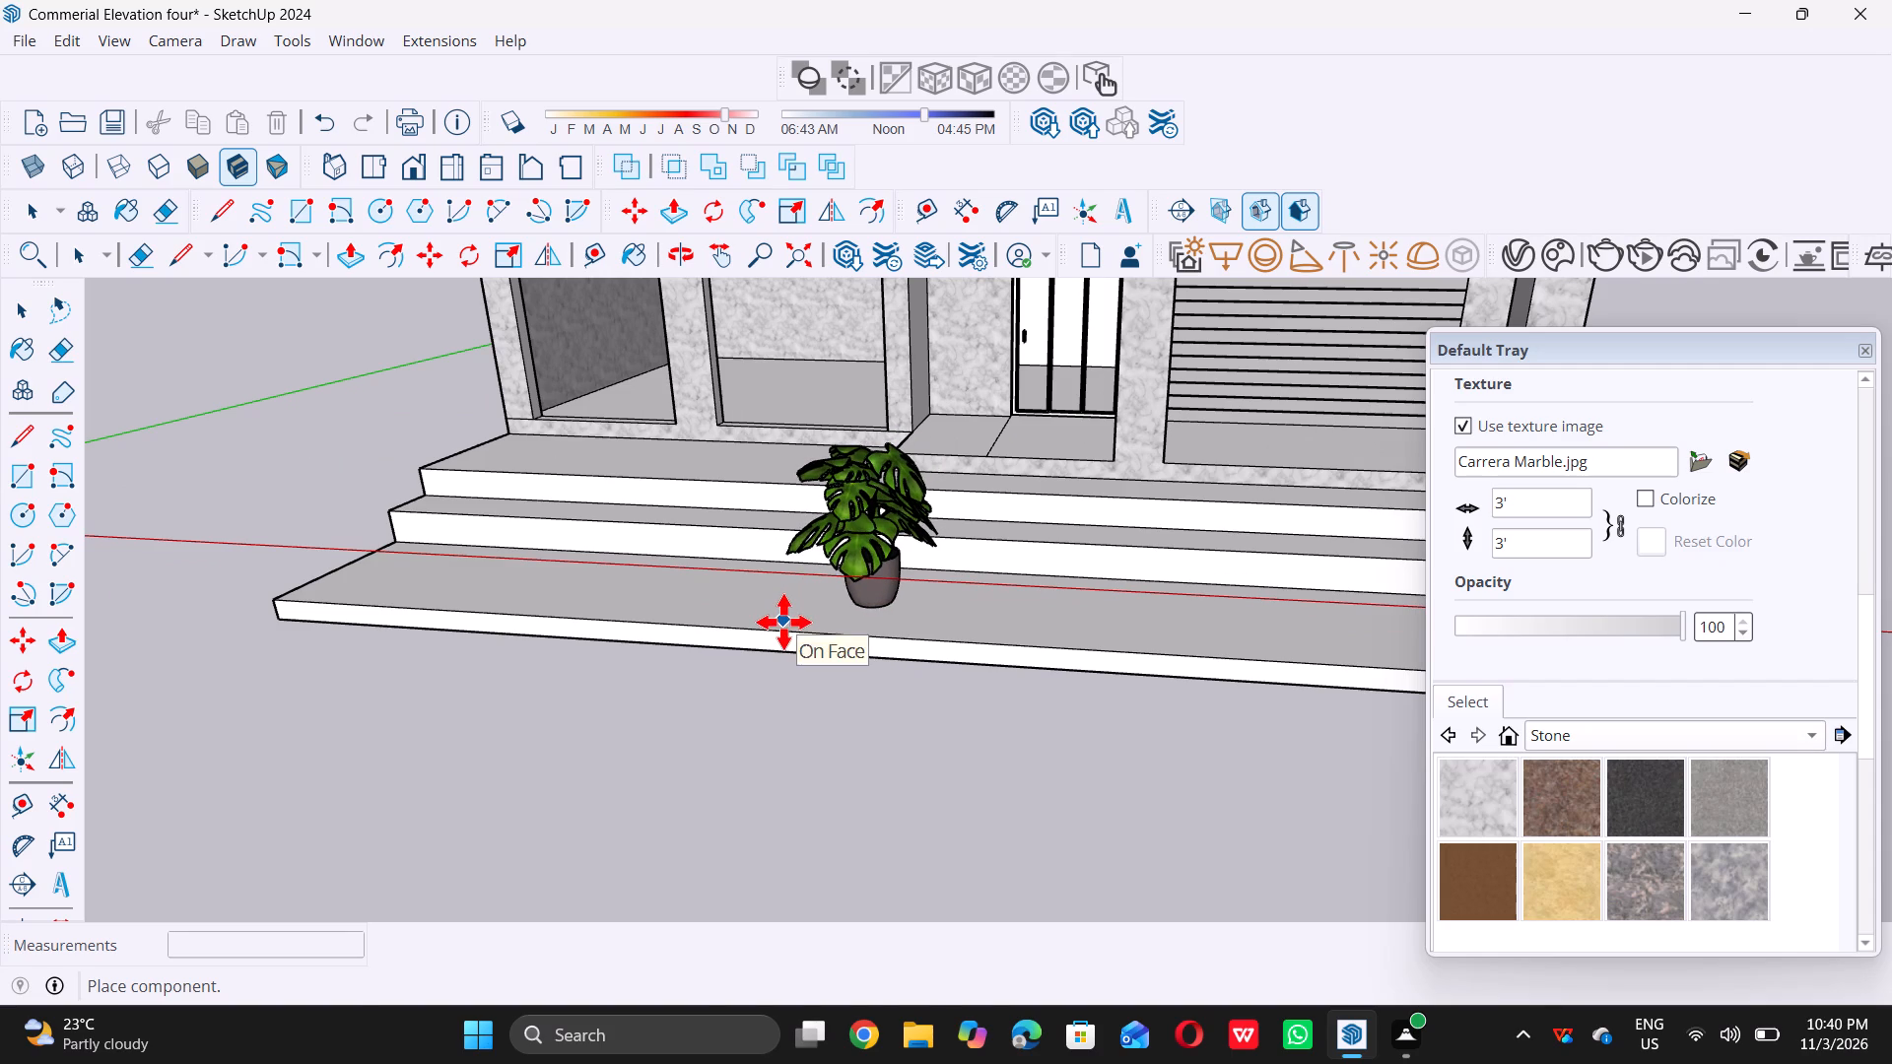
{"action": "triple_click", "coordinate": [786, 622]}
{"action": "key", "text": "space"}
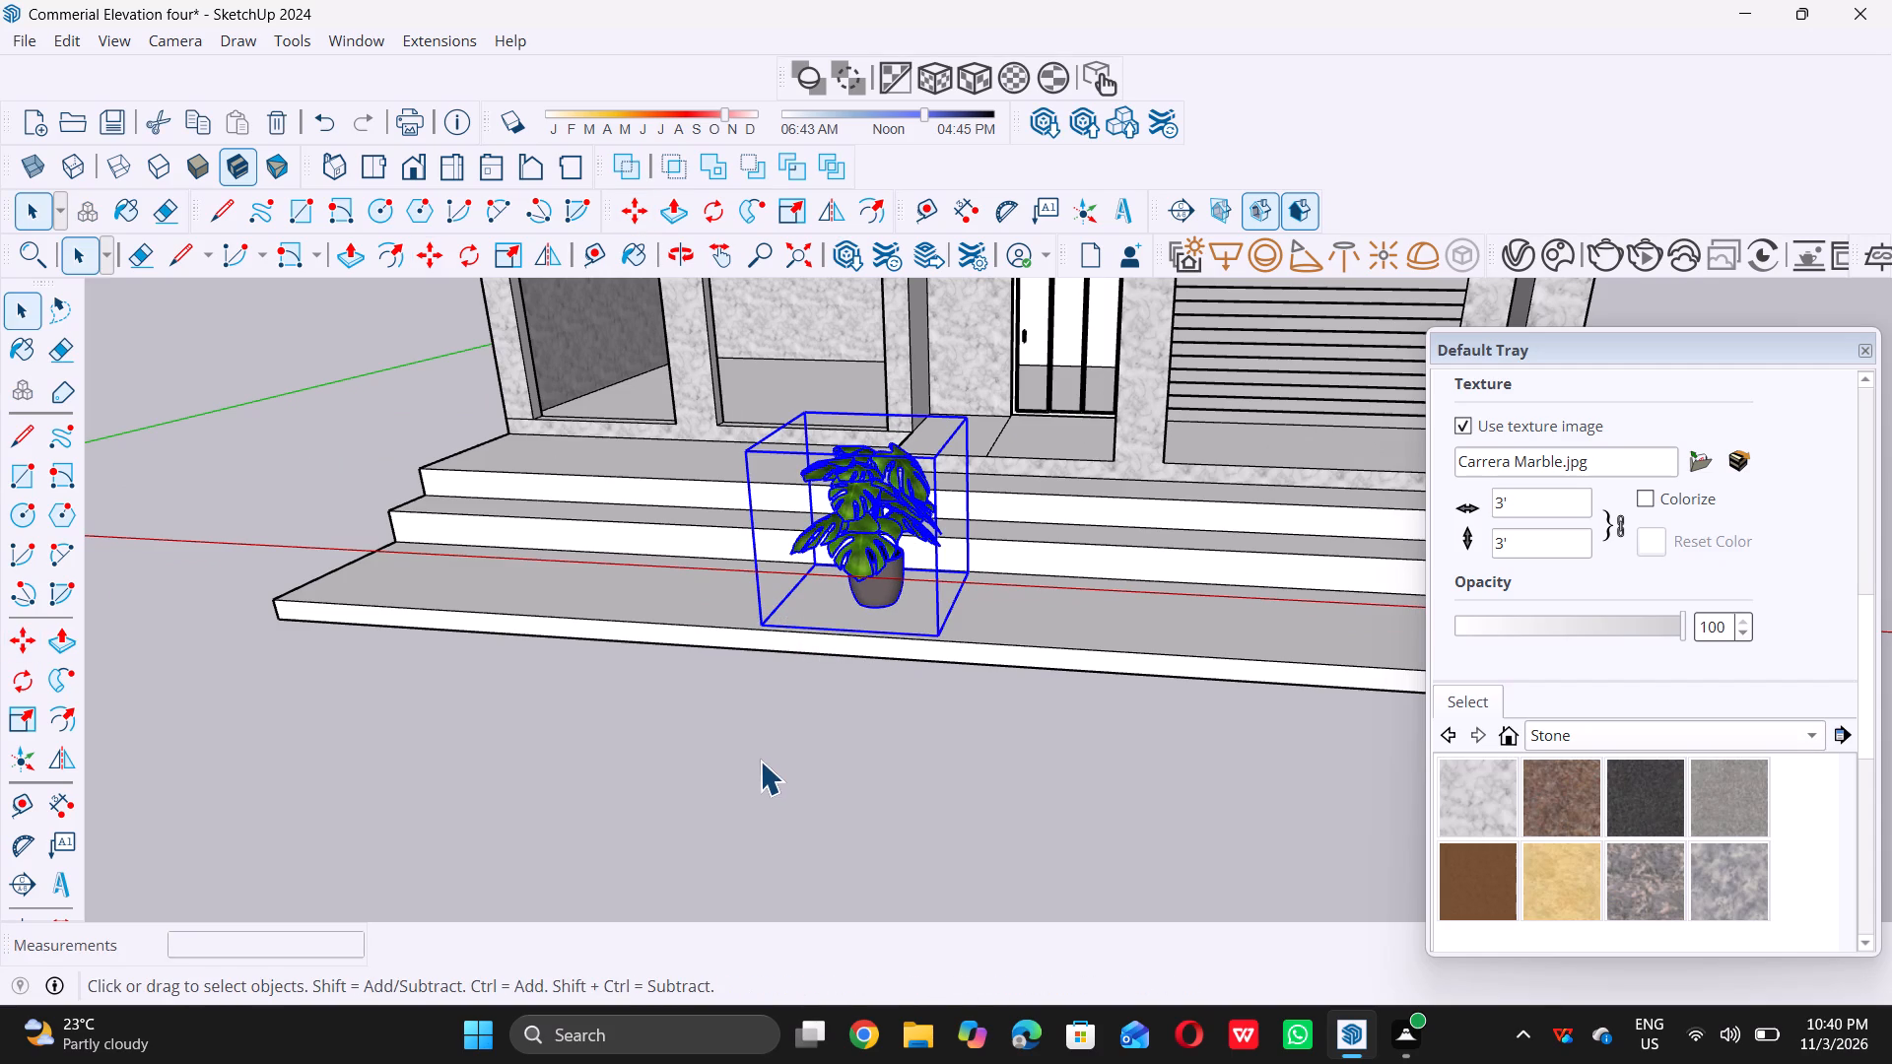
{"action": "double_click", "coordinate": [761, 761]}
Examine the potted plant's position and scale on the lowest entrance step, from the whole facade down to close up.
{"action": "scroll", "coordinate": [758, 742], "scroll_direction": "down", "scroll_amount": 14}
{"action": "middle_click_drag", "start_coordinate": [740, 776], "coordinate": [747, 756]}
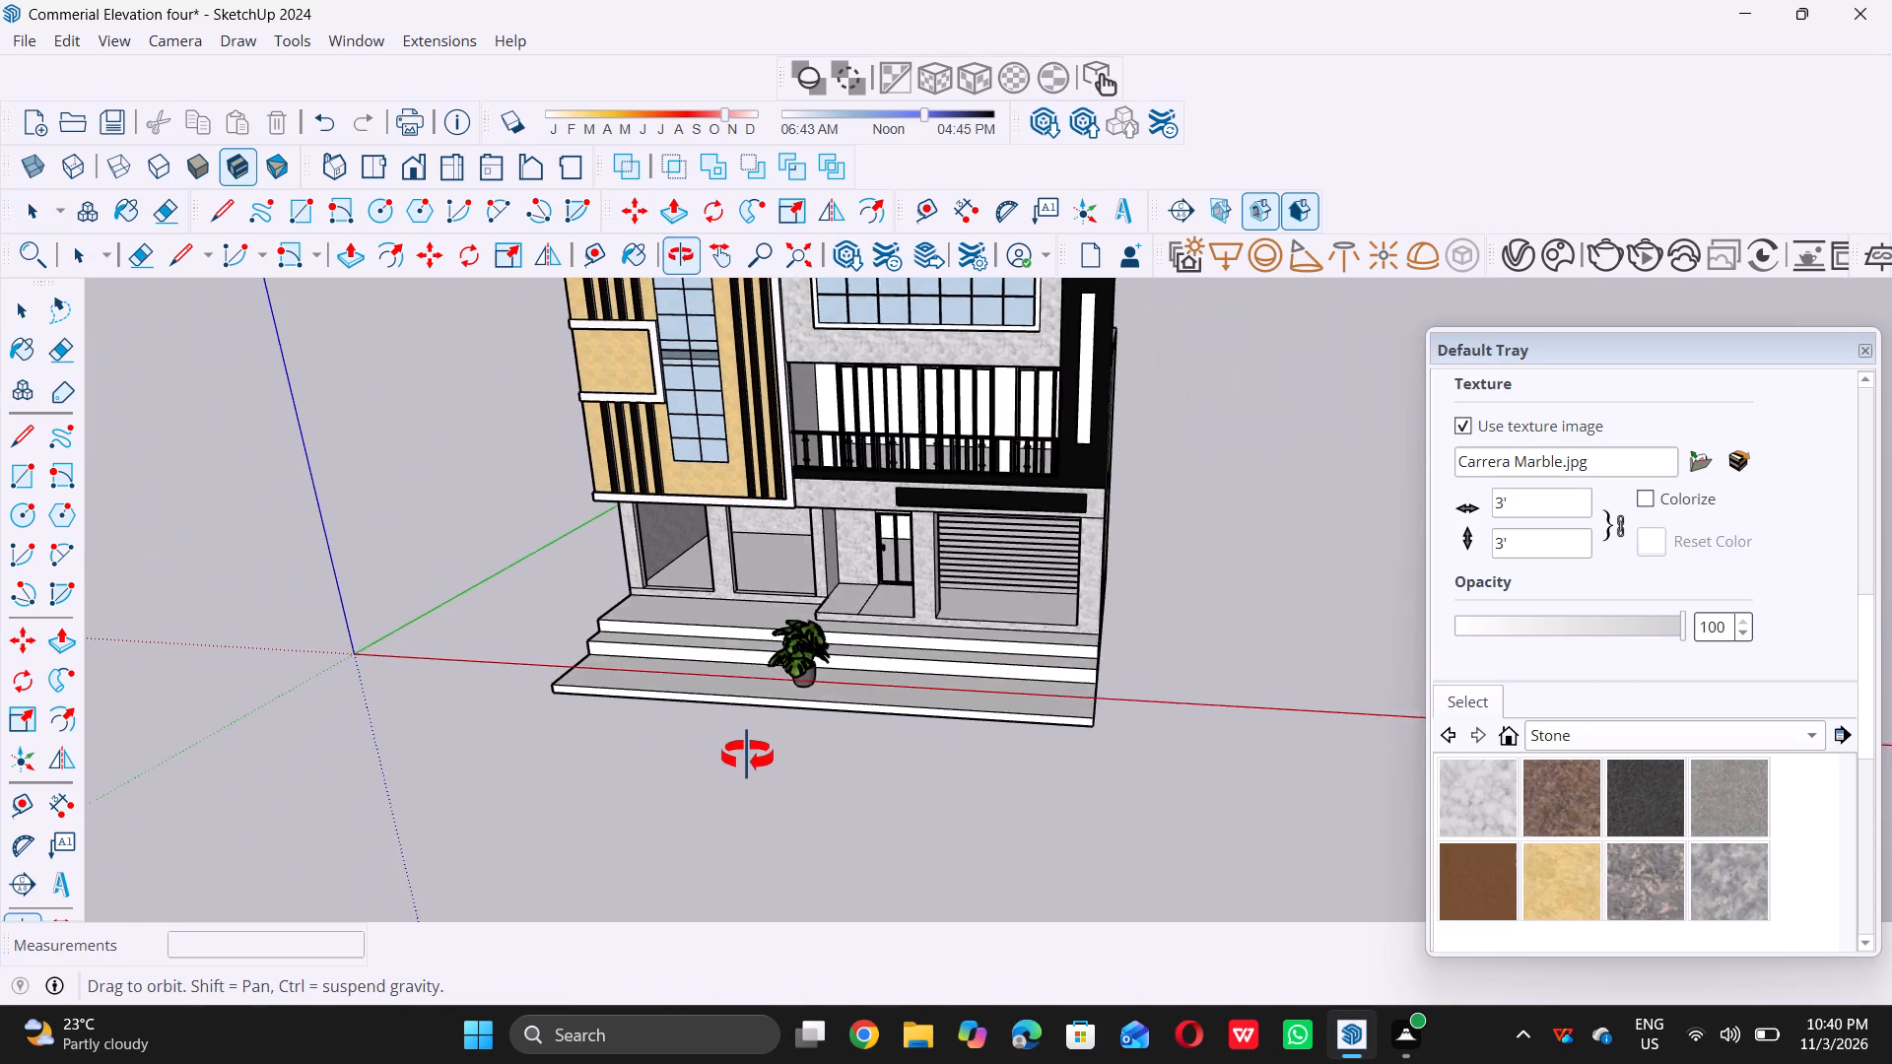
{"action": "middle_click_drag", "start_coordinate": [747, 756], "coordinate": [748, 753]}
{"action": "scroll", "coordinate": [846, 705], "scroll_direction": "up", "scroll_amount": 5}
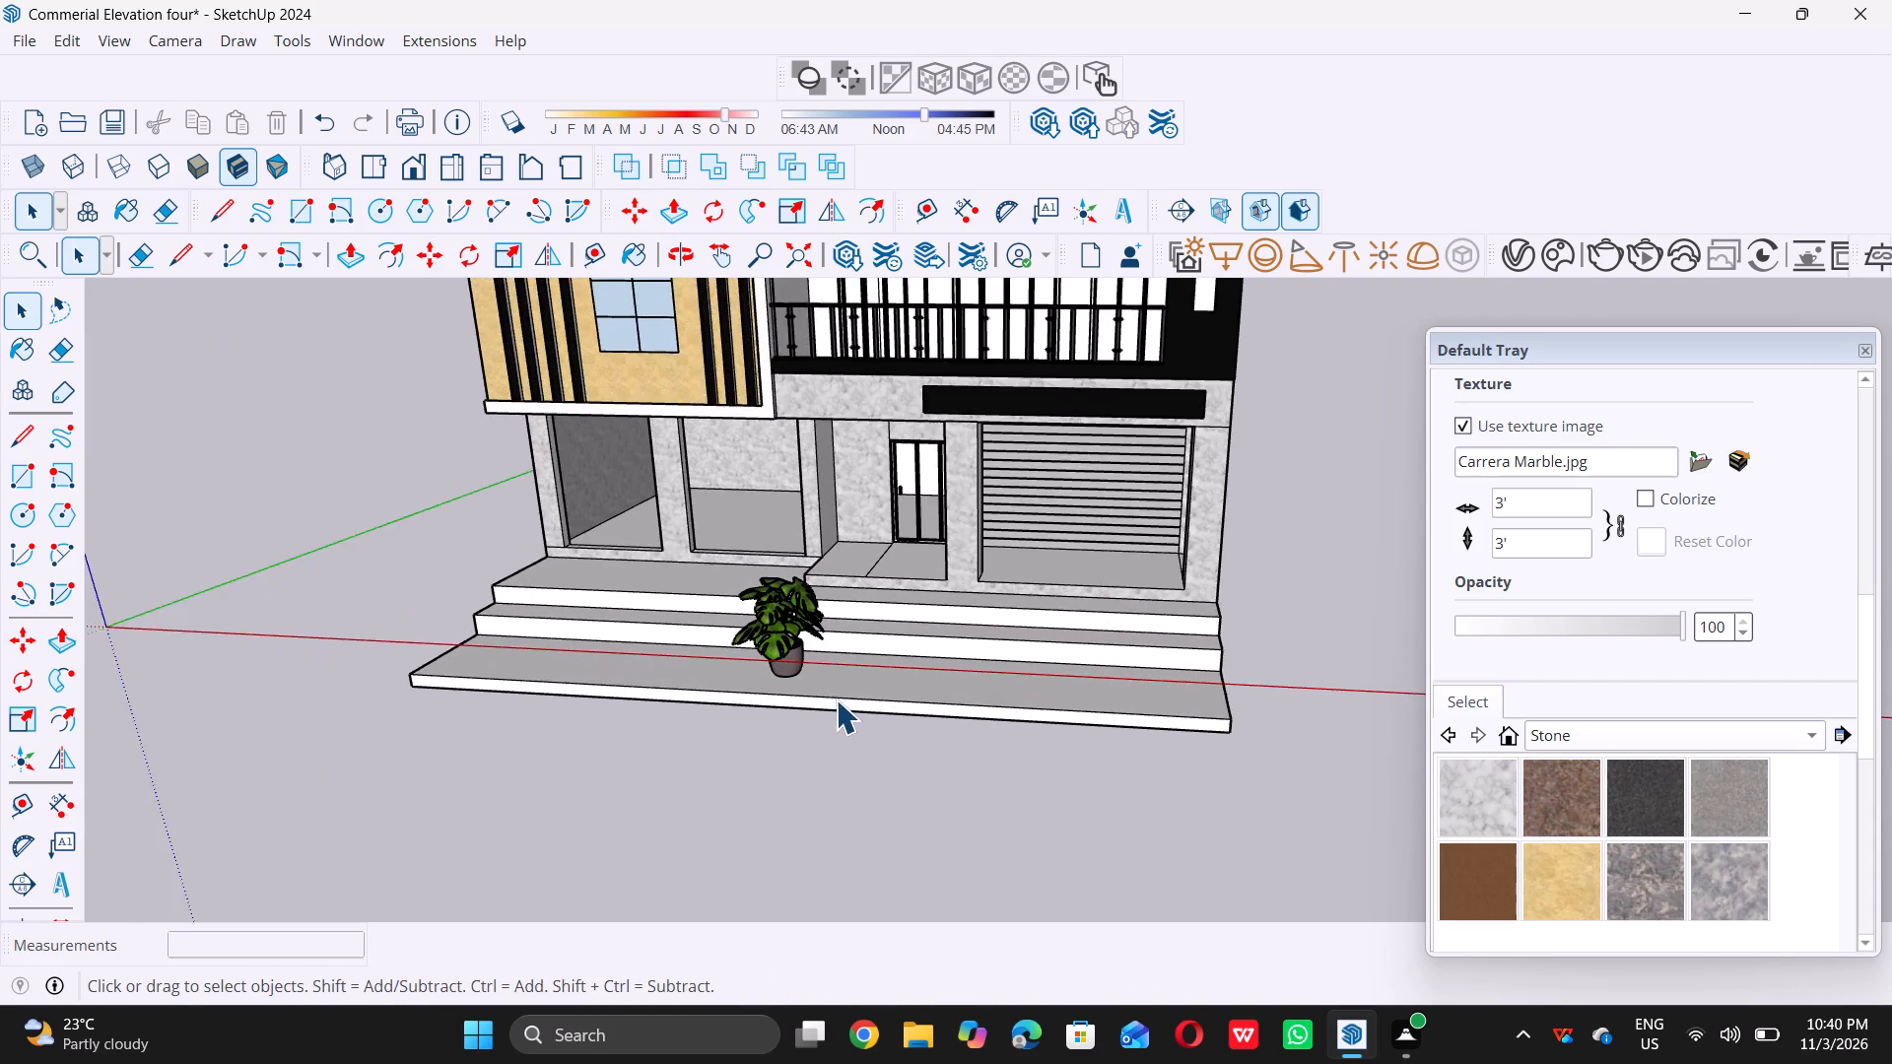
{"action": "middle_click_drag", "start_coordinate": [829, 692], "coordinate": [669, 782]}
{"action": "scroll", "coordinate": [707, 656], "scroll_direction": "up", "scroll_amount": 7}
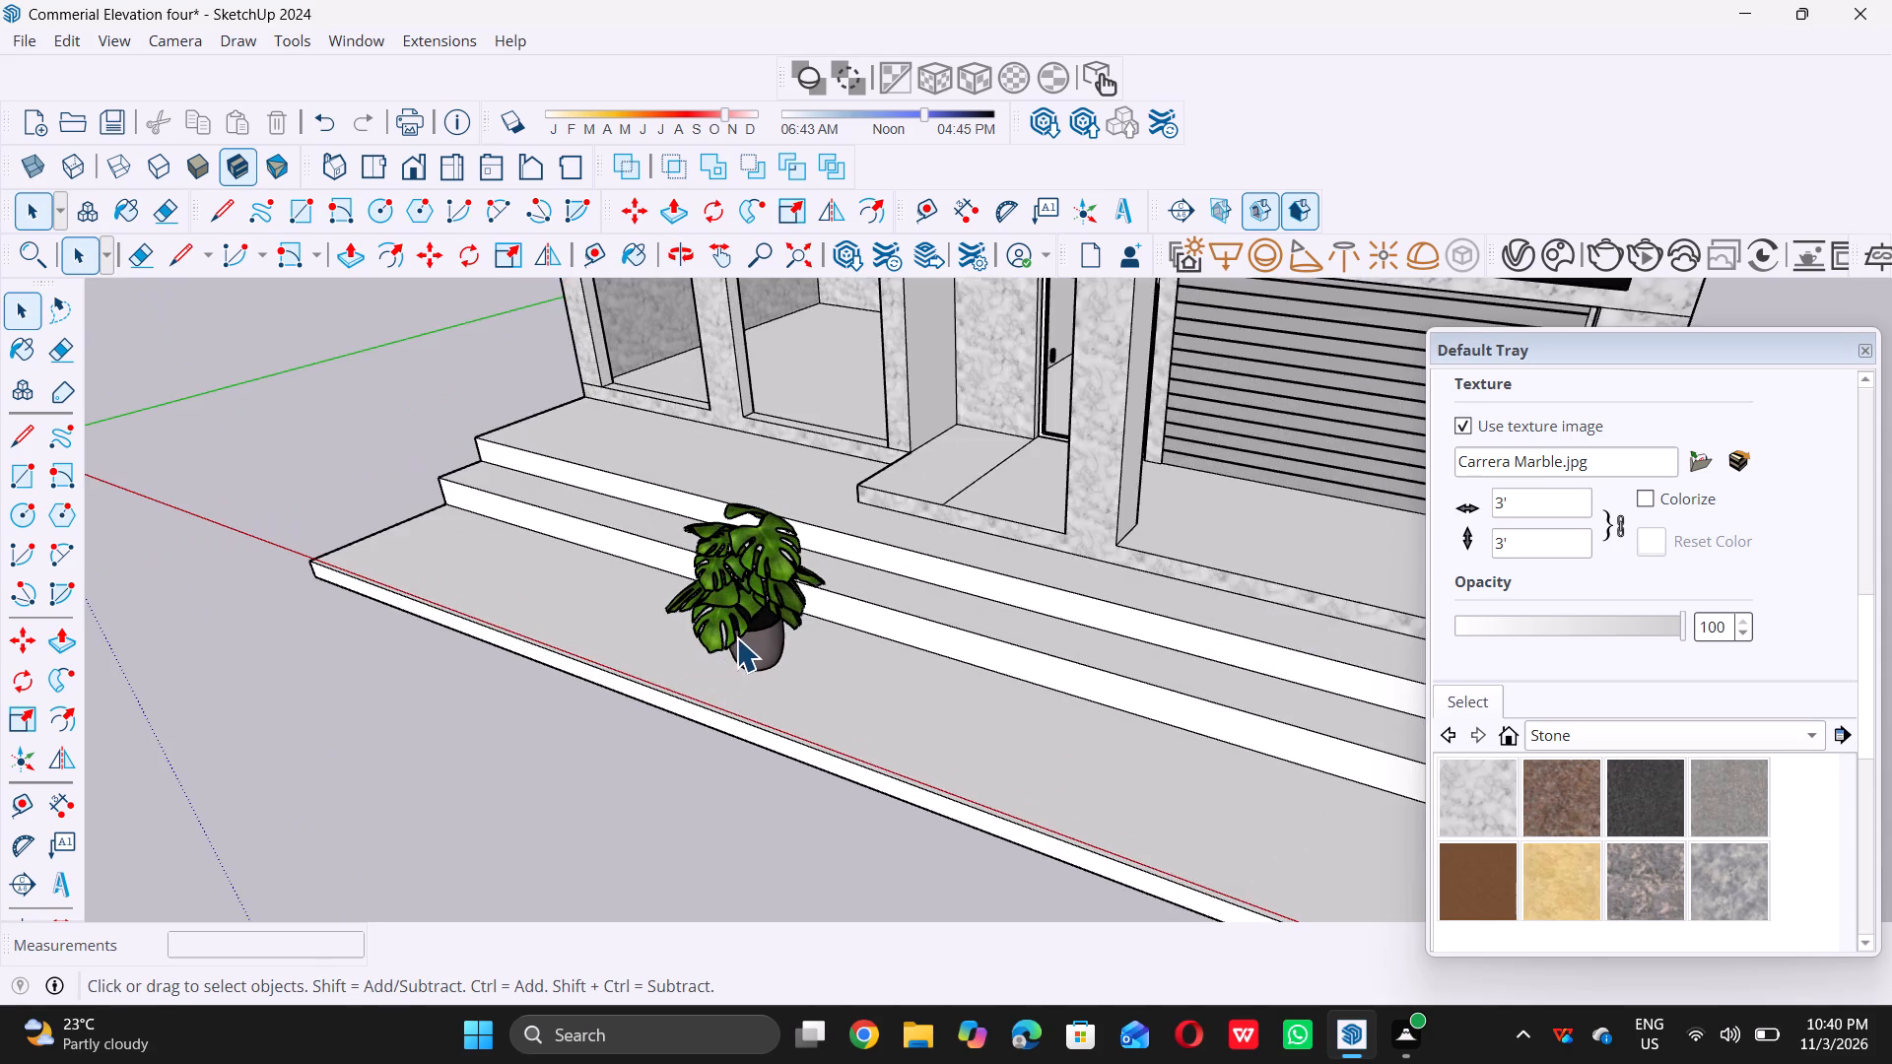
Move the potted plant about 1' 4" back from the front edge of the lowest entrance step.
{"action": "scroll", "coordinate": [736, 637], "scroll_direction": "up", "scroll_amount": 7}
{"action": "left_click", "coordinate": [771, 654]}
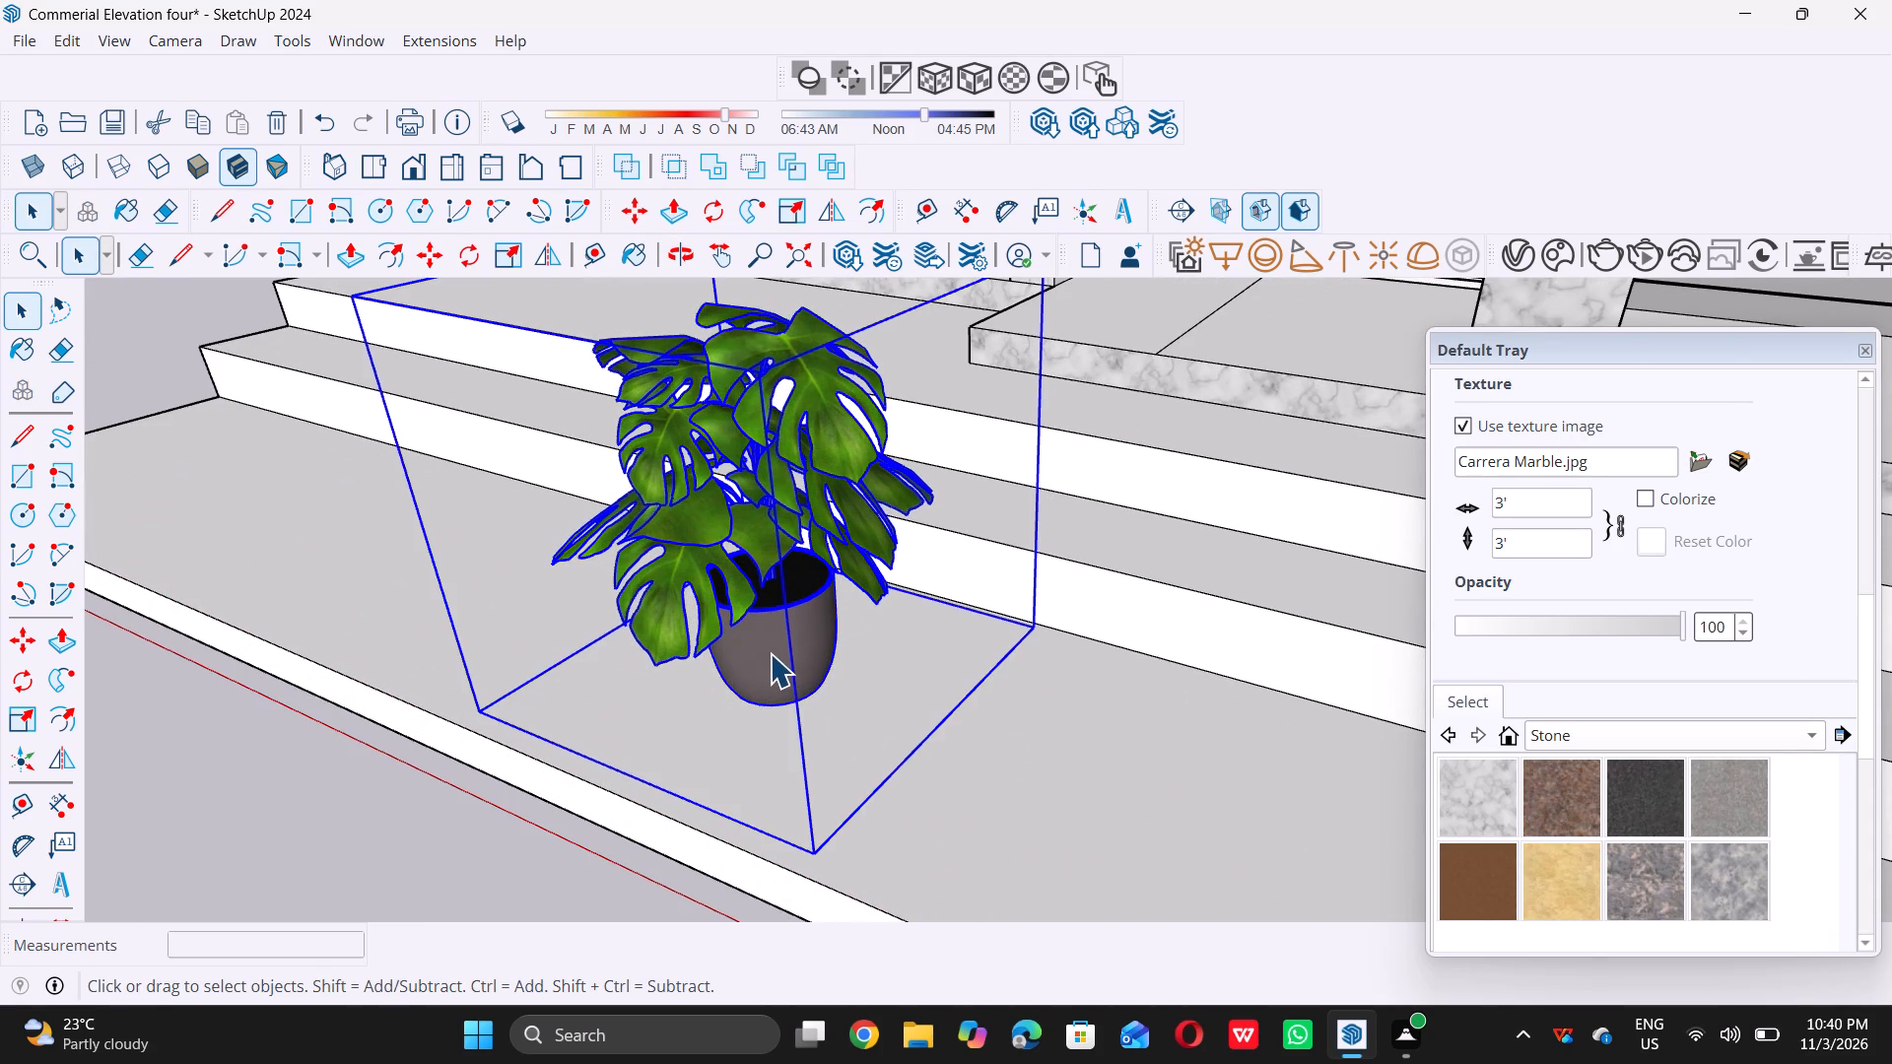
{"action": "key", "text": "m"}
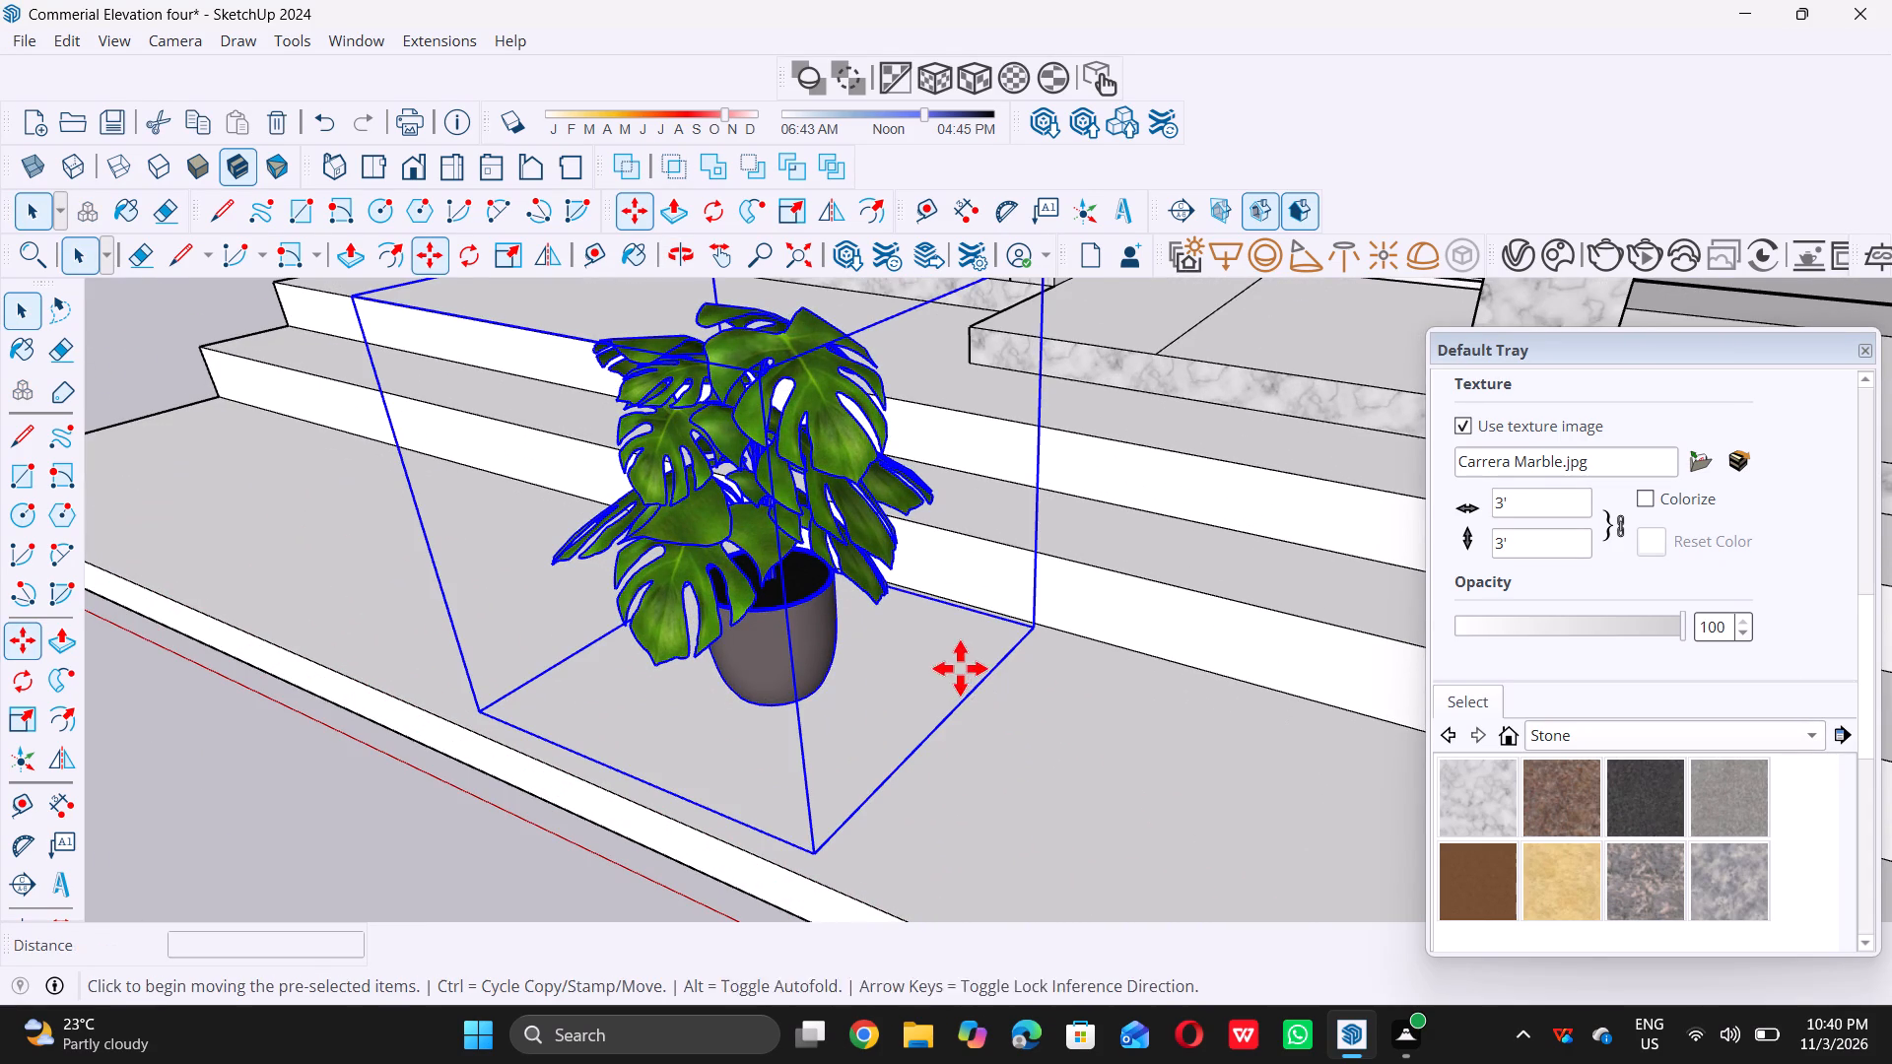
{"action": "left_click", "coordinate": [1030, 622]}
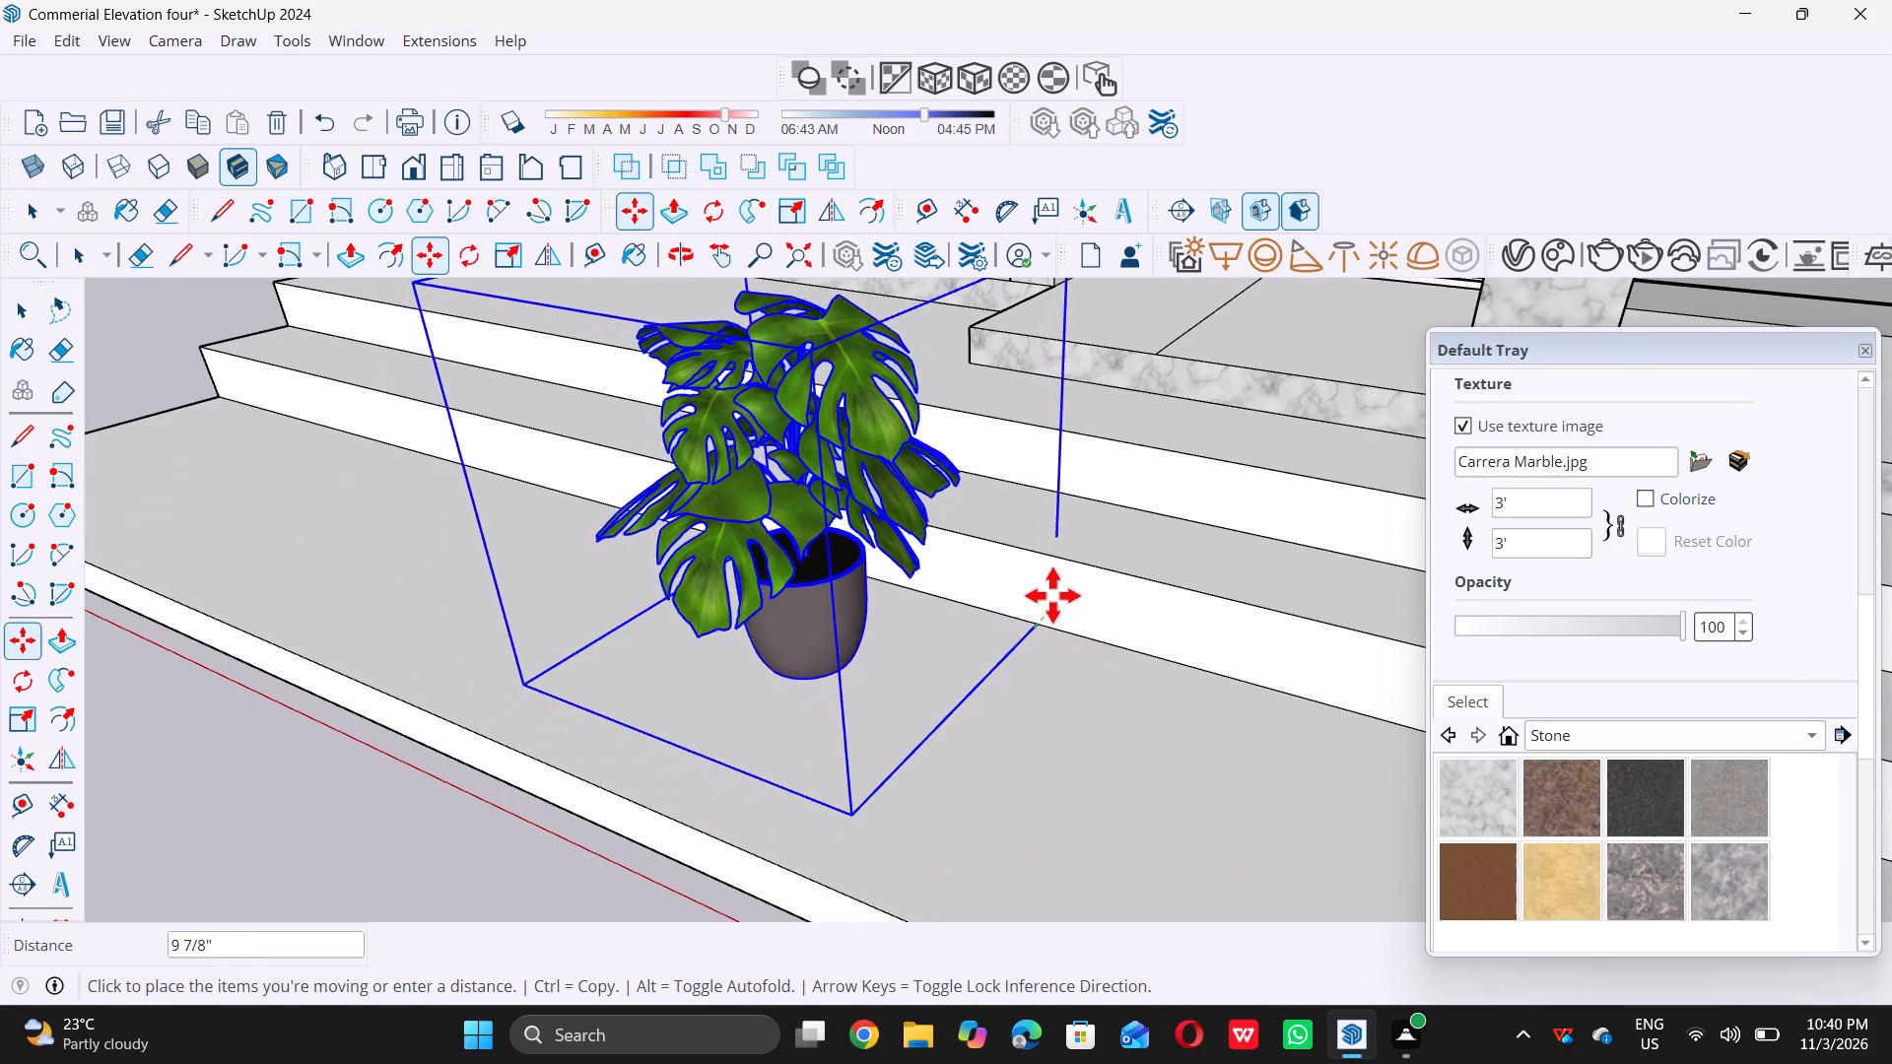
{"action": "left_click", "coordinate": [1061, 586]}
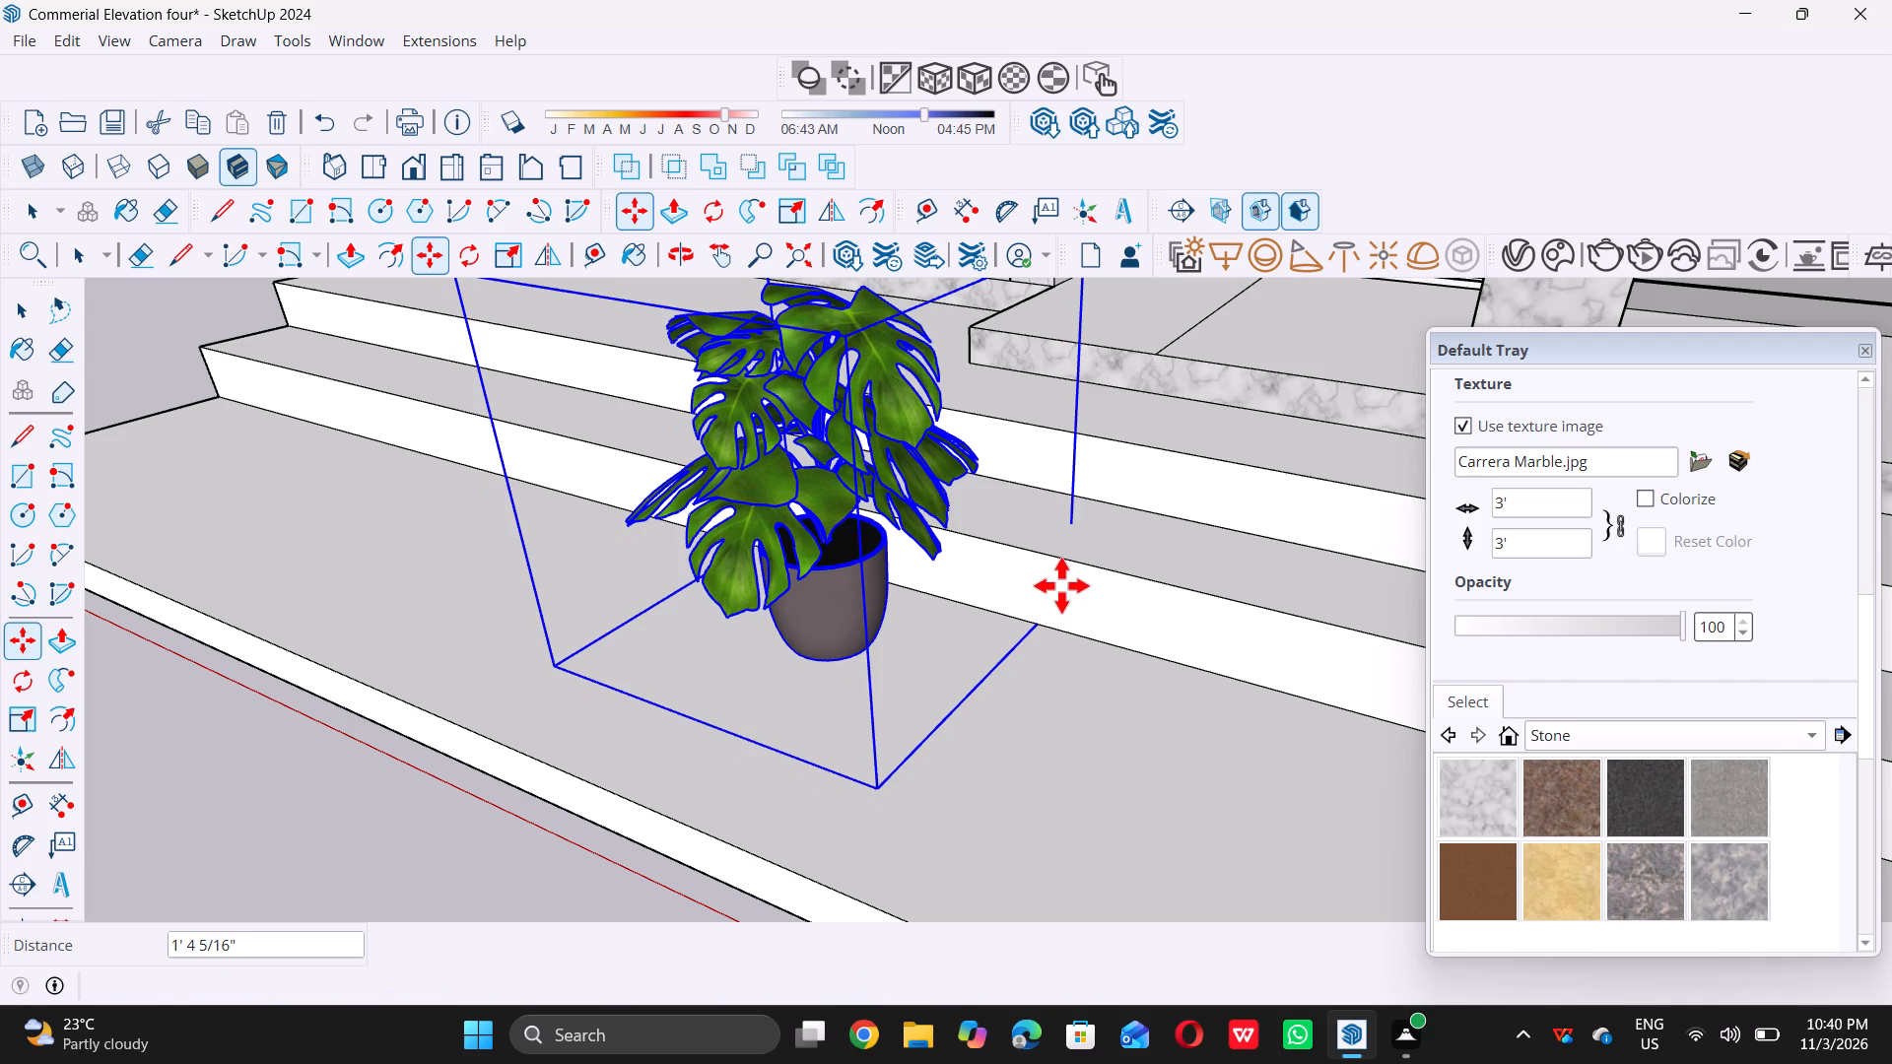
{"action": "key", "text": "space"}
{"action": "scroll", "coordinate": [1047, 587], "scroll_direction": "down", "scroll_amount": 8}
{"action": "double_click", "coordinate": [451, 818]}
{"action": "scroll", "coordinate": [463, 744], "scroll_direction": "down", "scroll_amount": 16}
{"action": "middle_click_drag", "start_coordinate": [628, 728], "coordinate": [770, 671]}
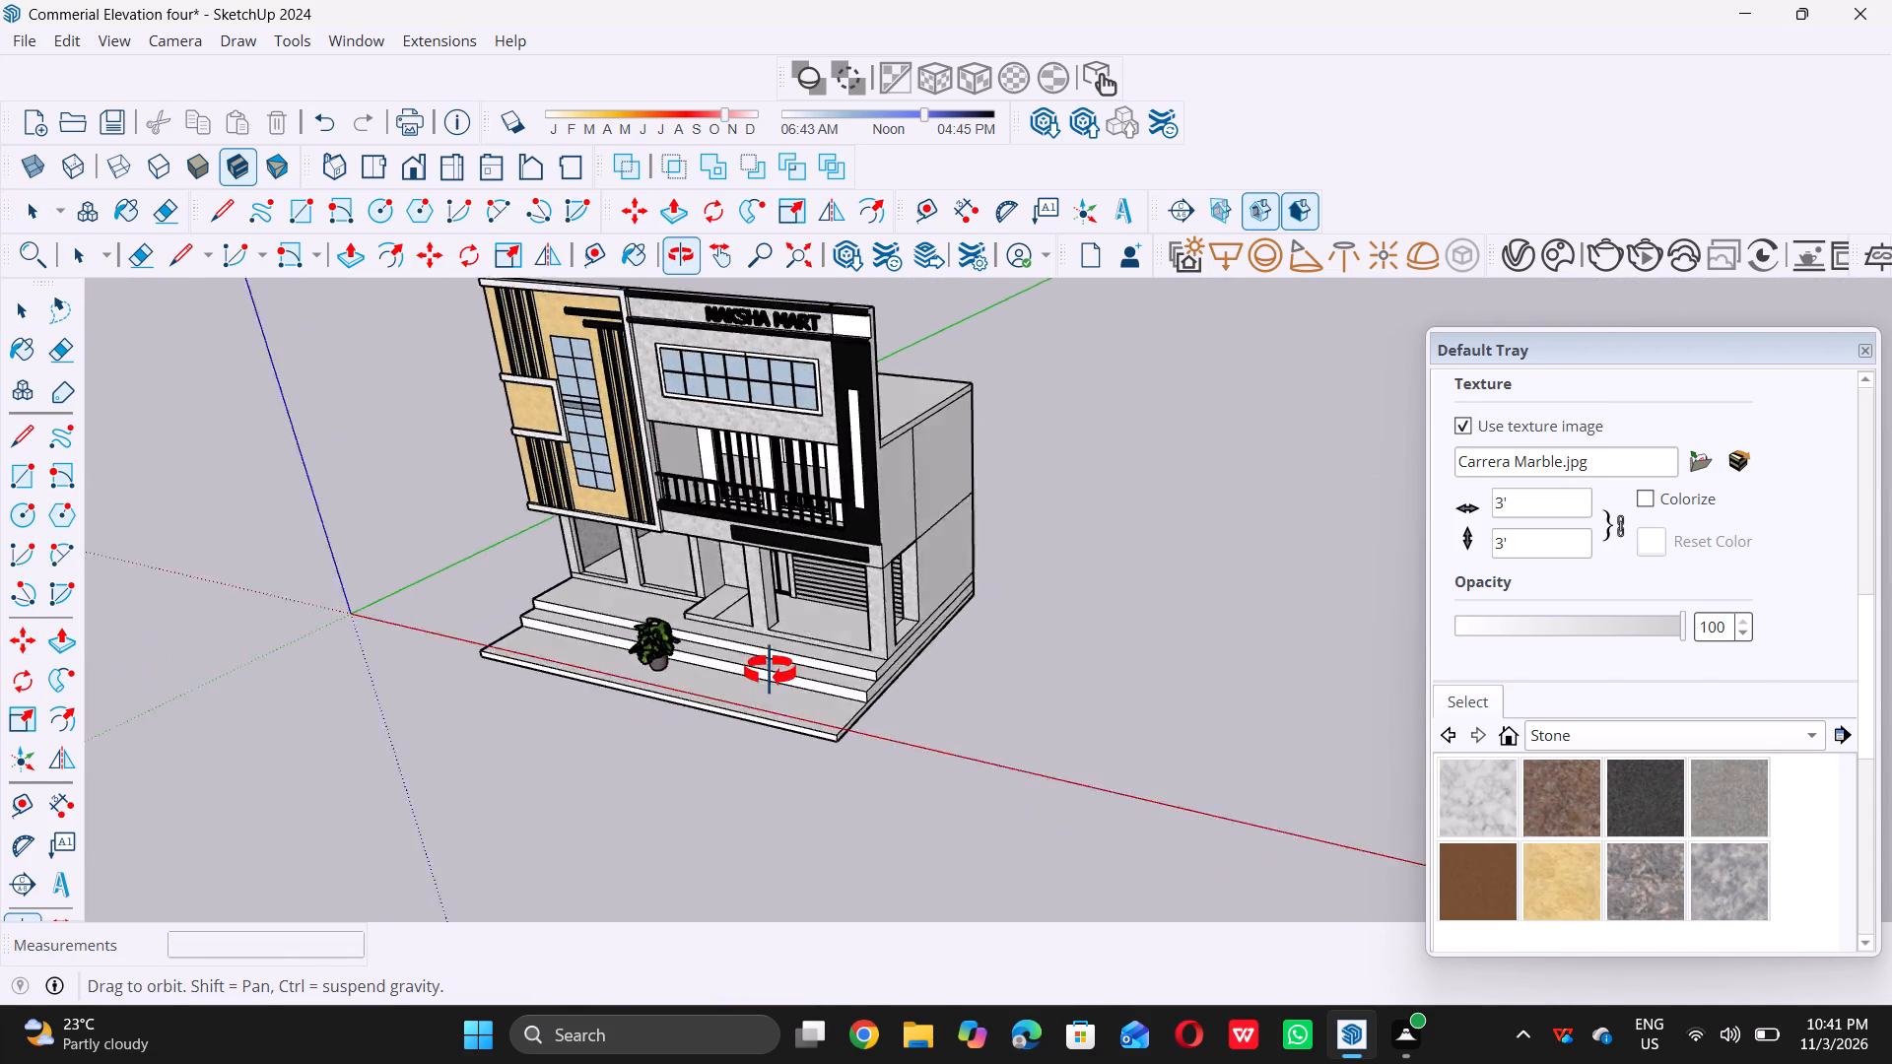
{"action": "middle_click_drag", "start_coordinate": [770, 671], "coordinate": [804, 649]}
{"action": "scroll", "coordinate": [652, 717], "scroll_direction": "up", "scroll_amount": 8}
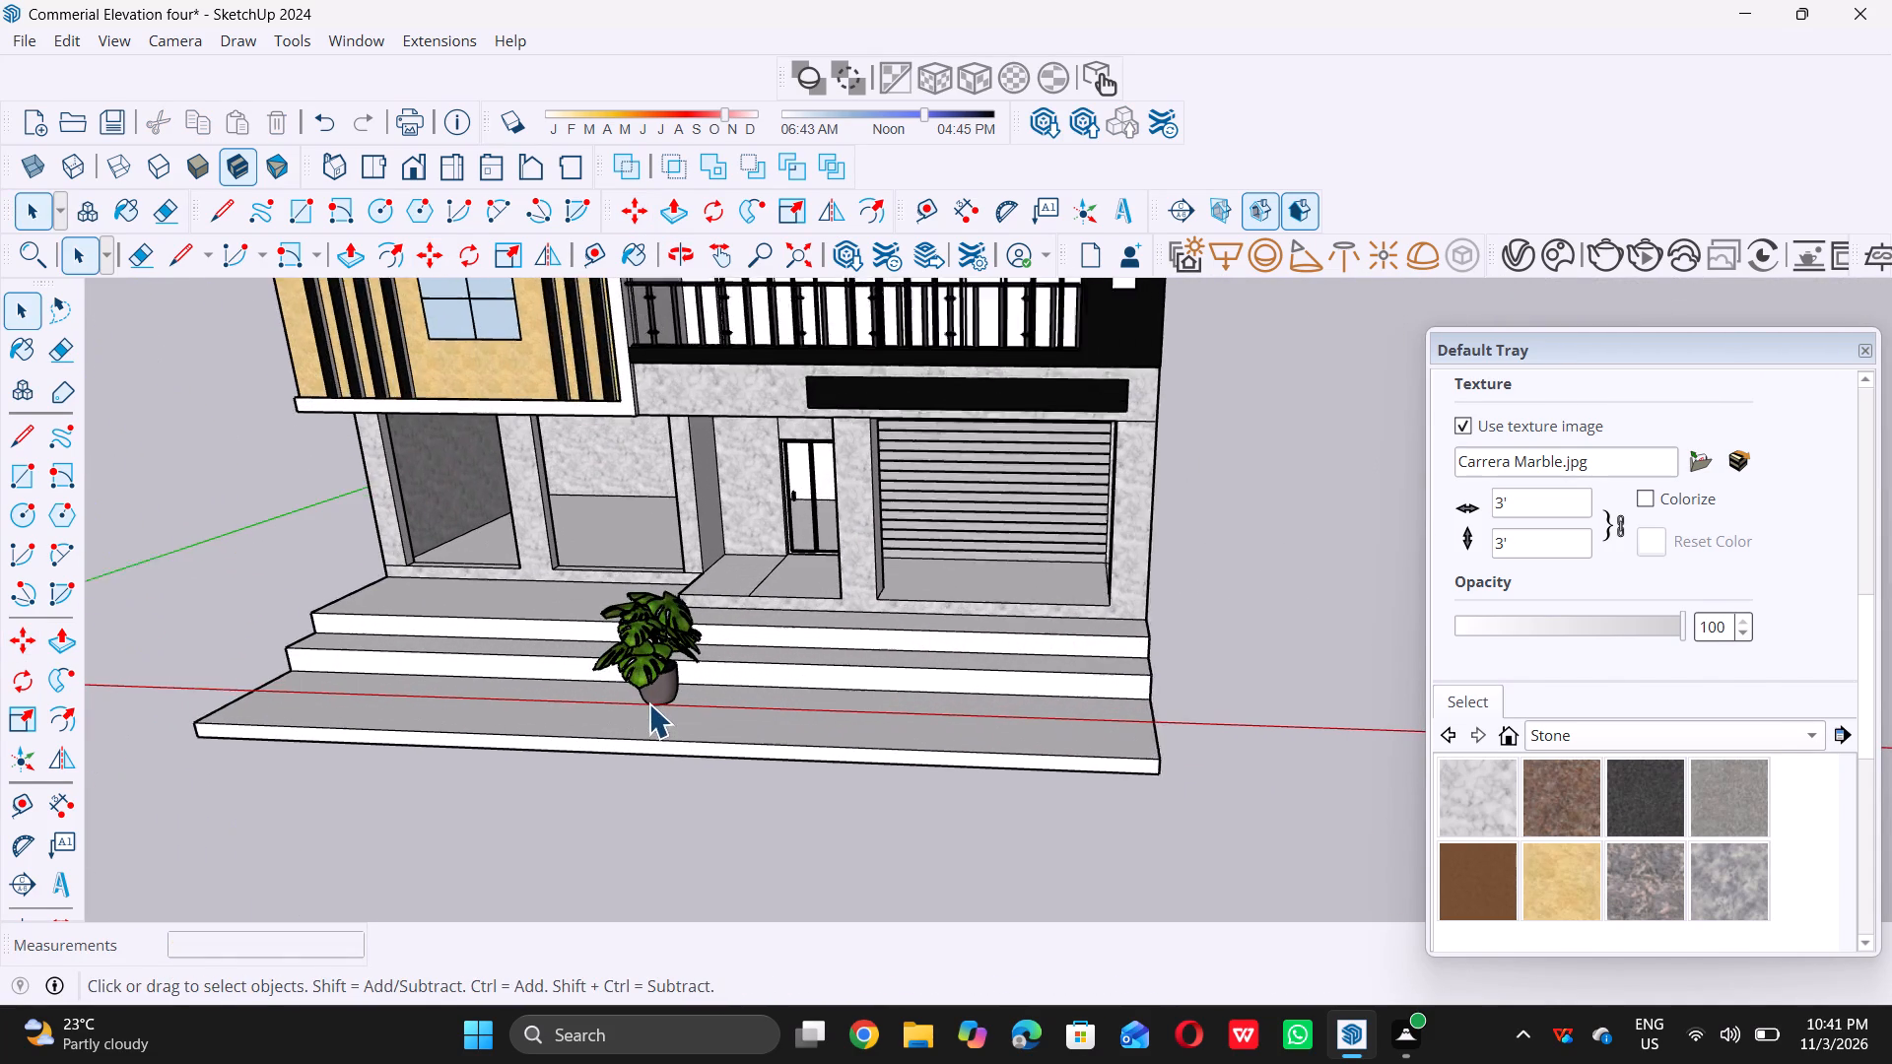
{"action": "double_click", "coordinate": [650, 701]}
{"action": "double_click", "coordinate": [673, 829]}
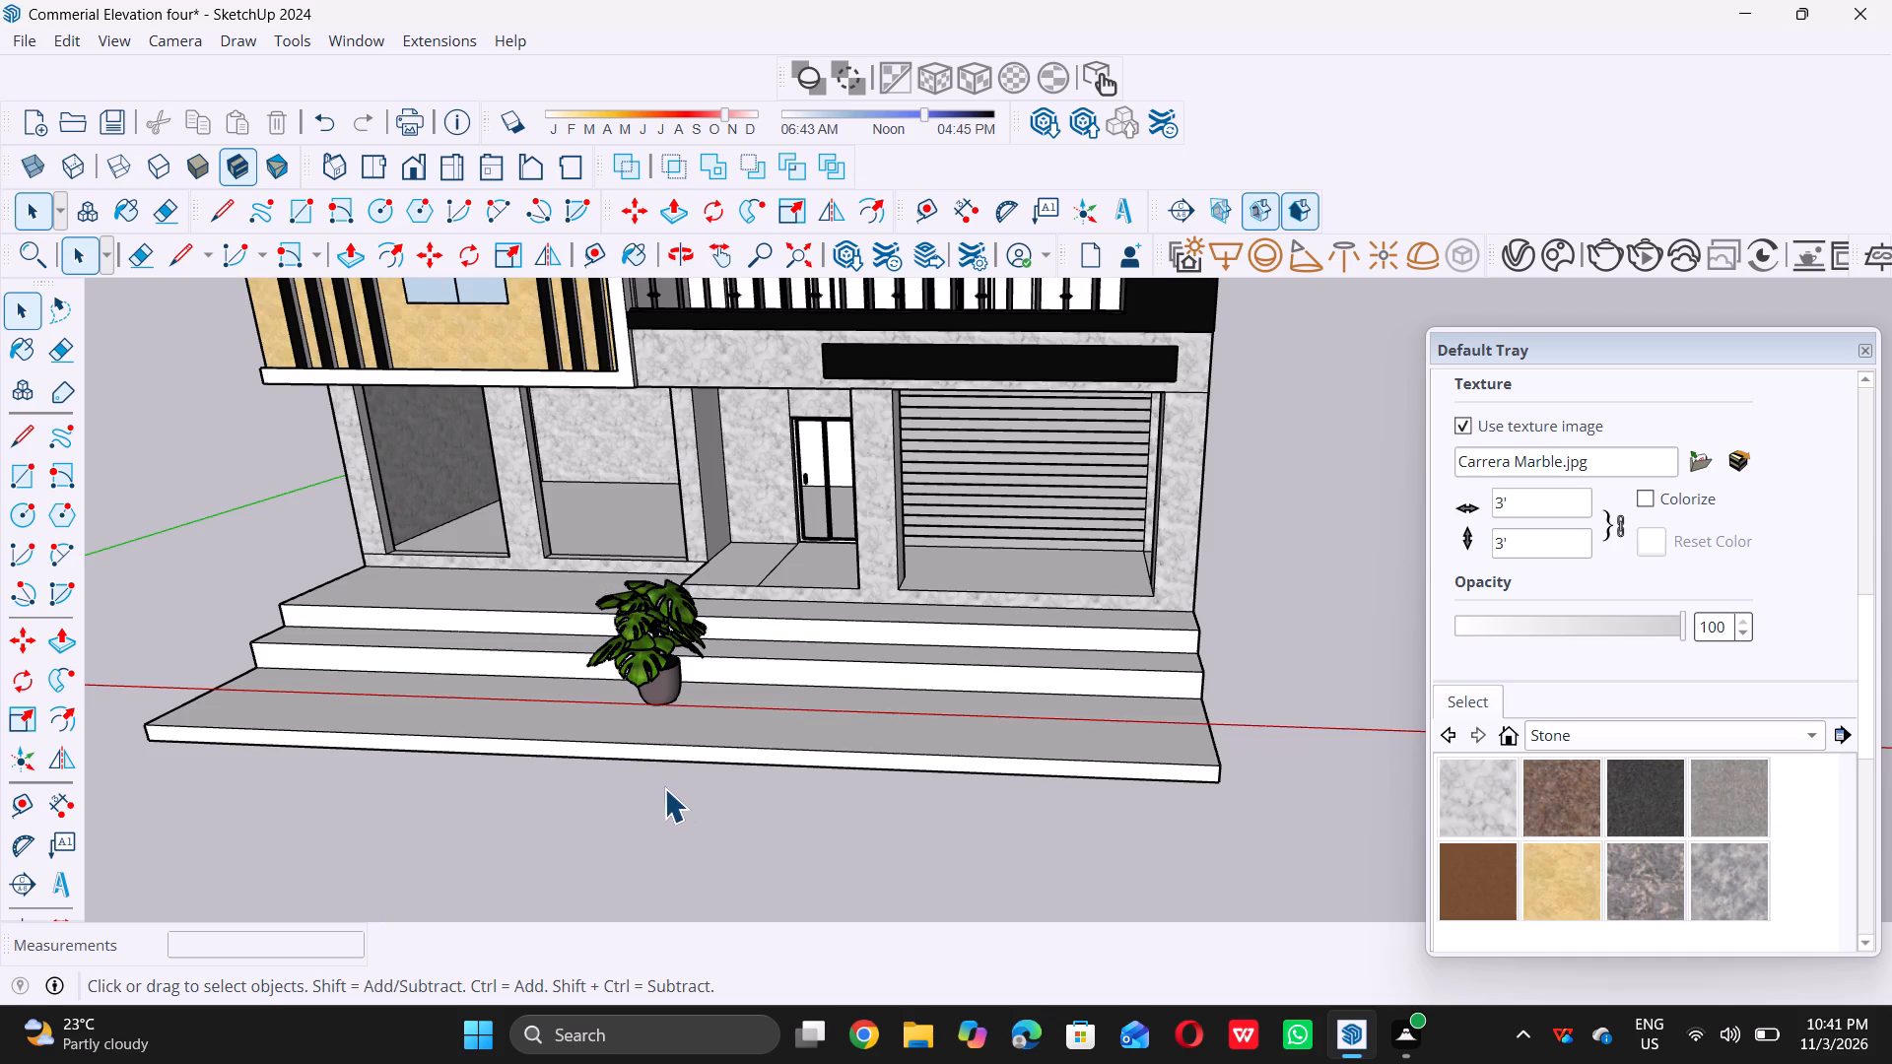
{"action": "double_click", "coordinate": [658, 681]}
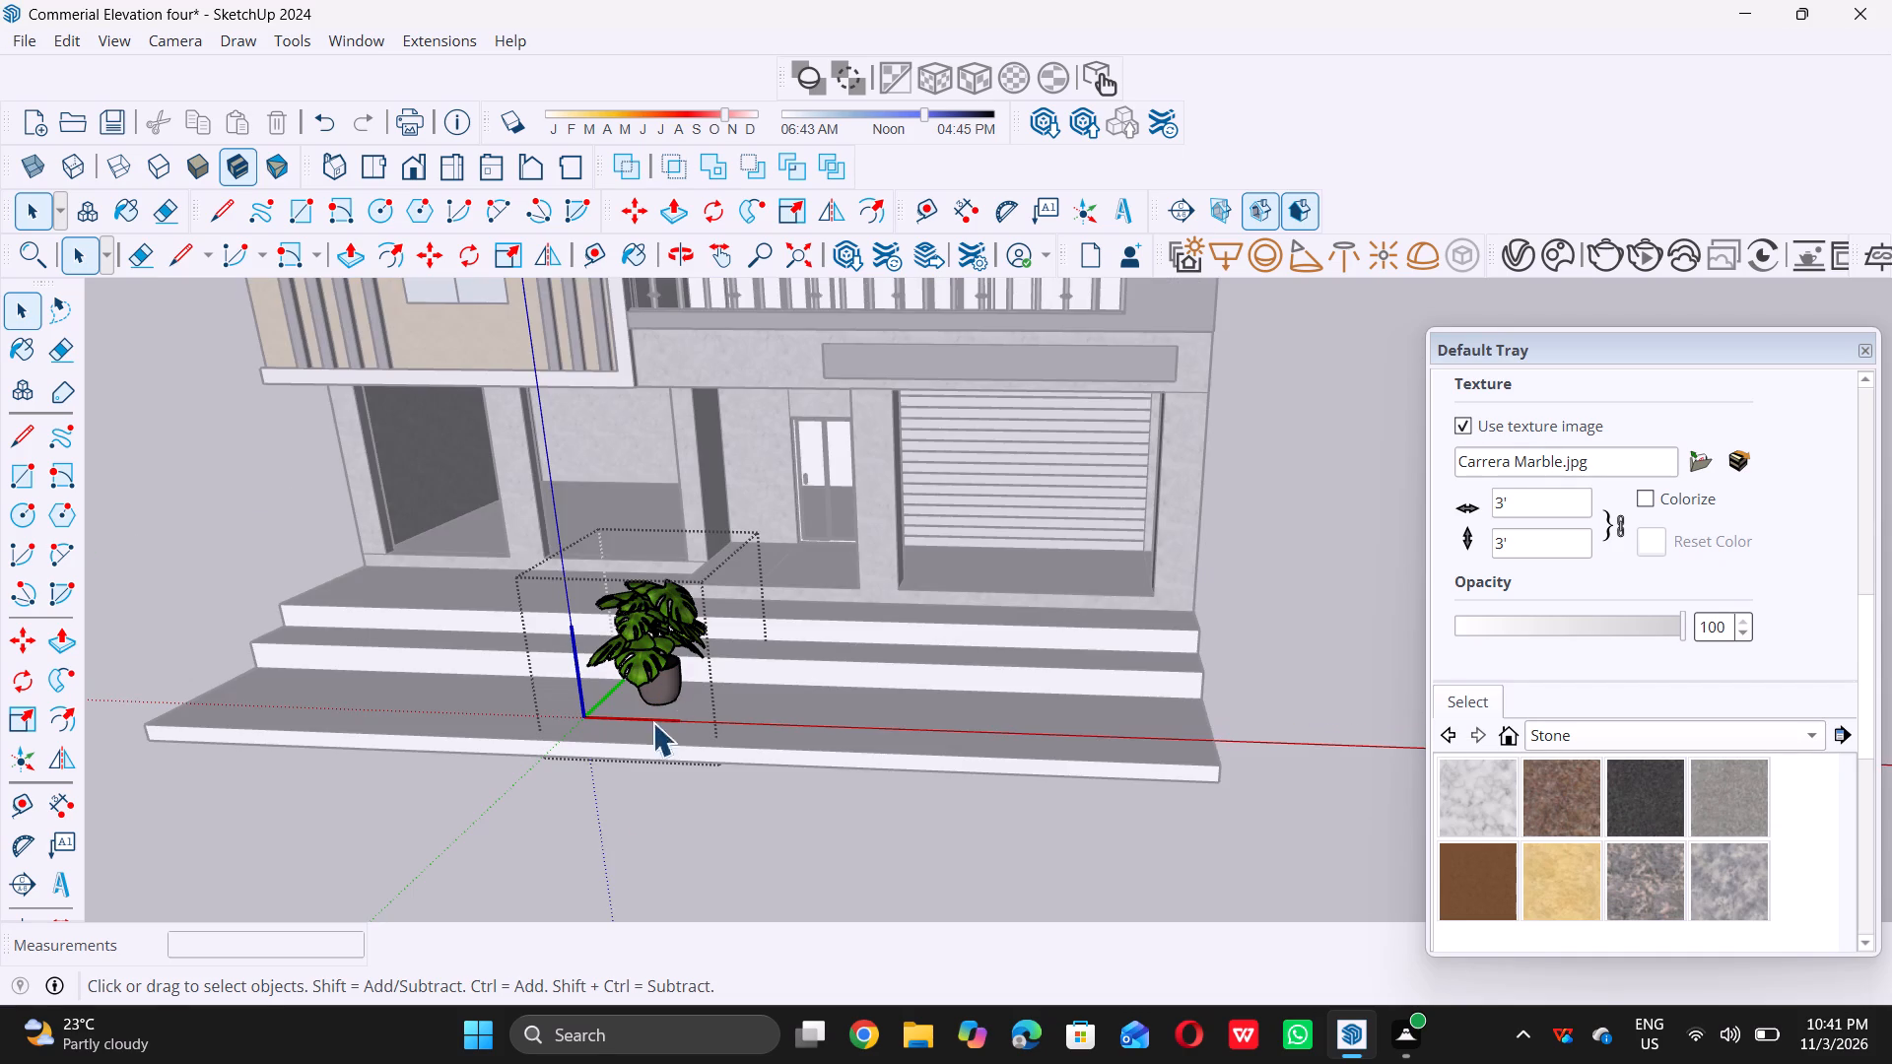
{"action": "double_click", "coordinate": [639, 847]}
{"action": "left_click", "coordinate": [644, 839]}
Copy the potted plant about 22' 7" along the lowest step to its end in front of the shutter.
{"action": "left_click", "coordinate": [661, 695]}
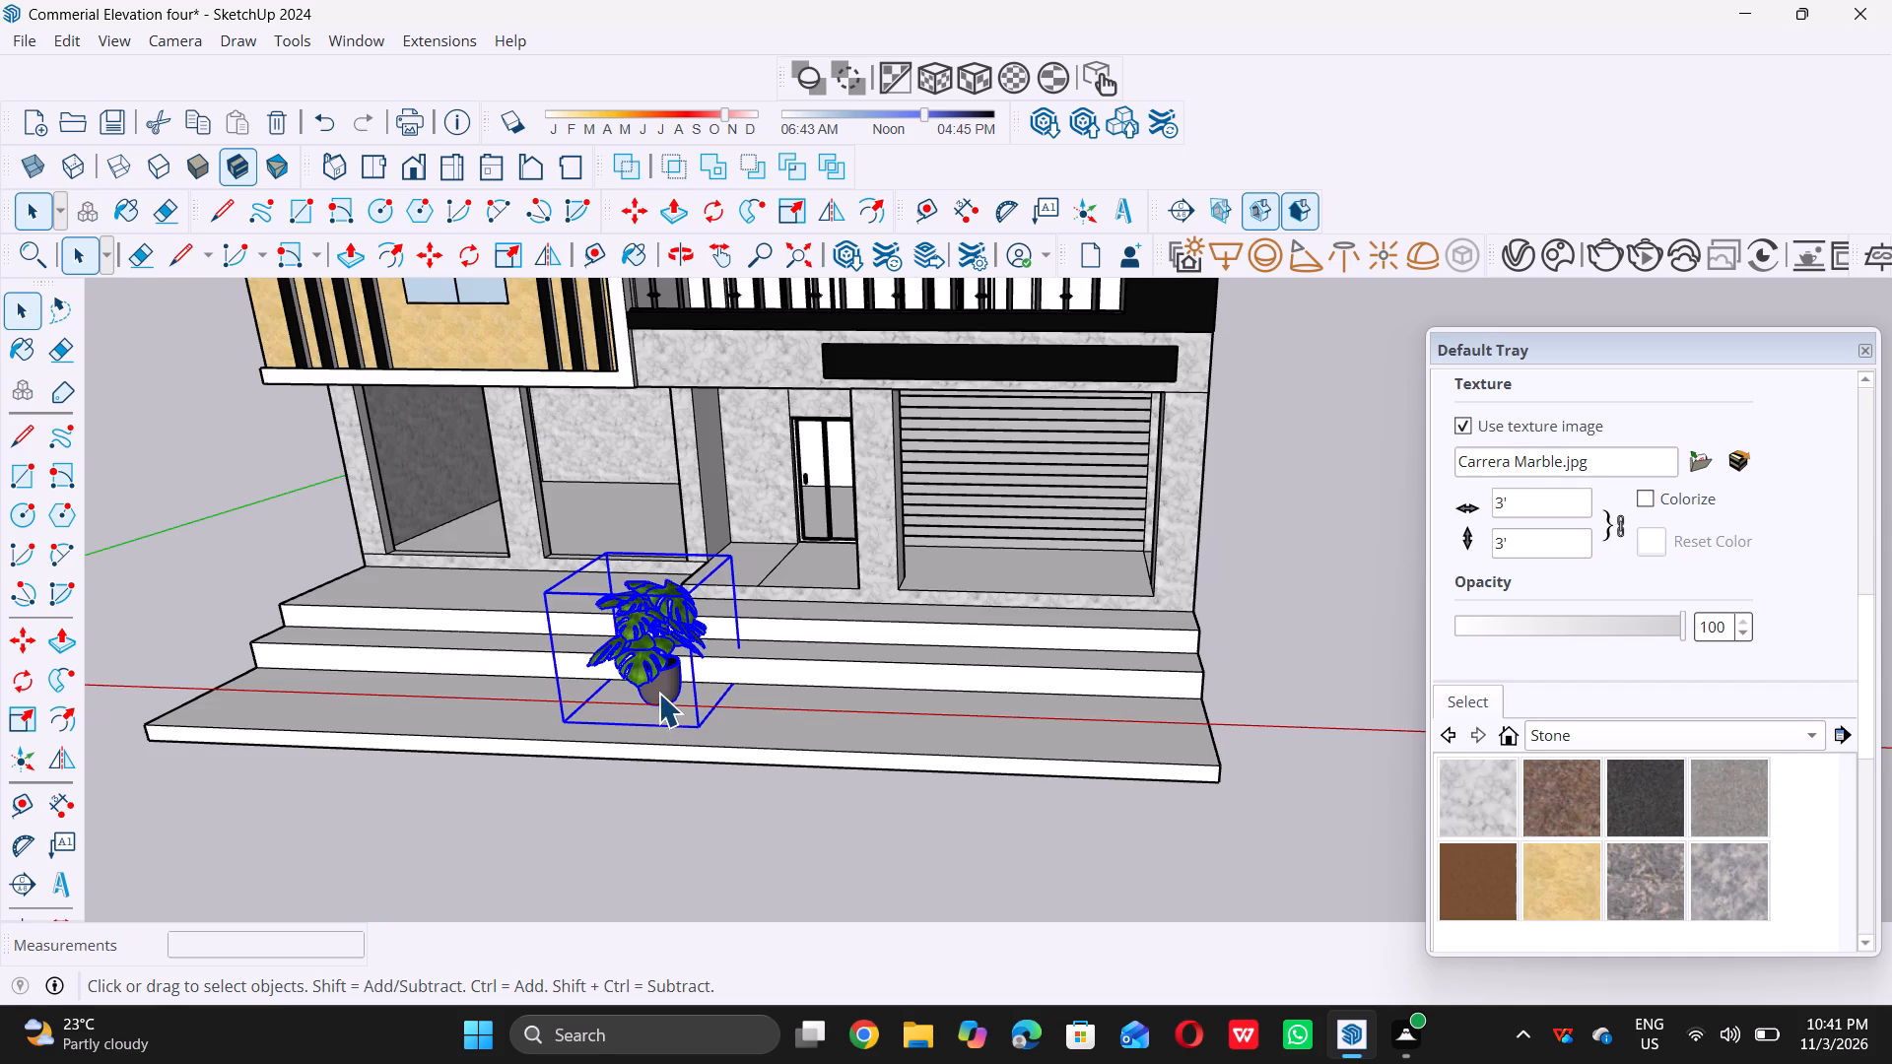
{"action": "key", "text": "m"}
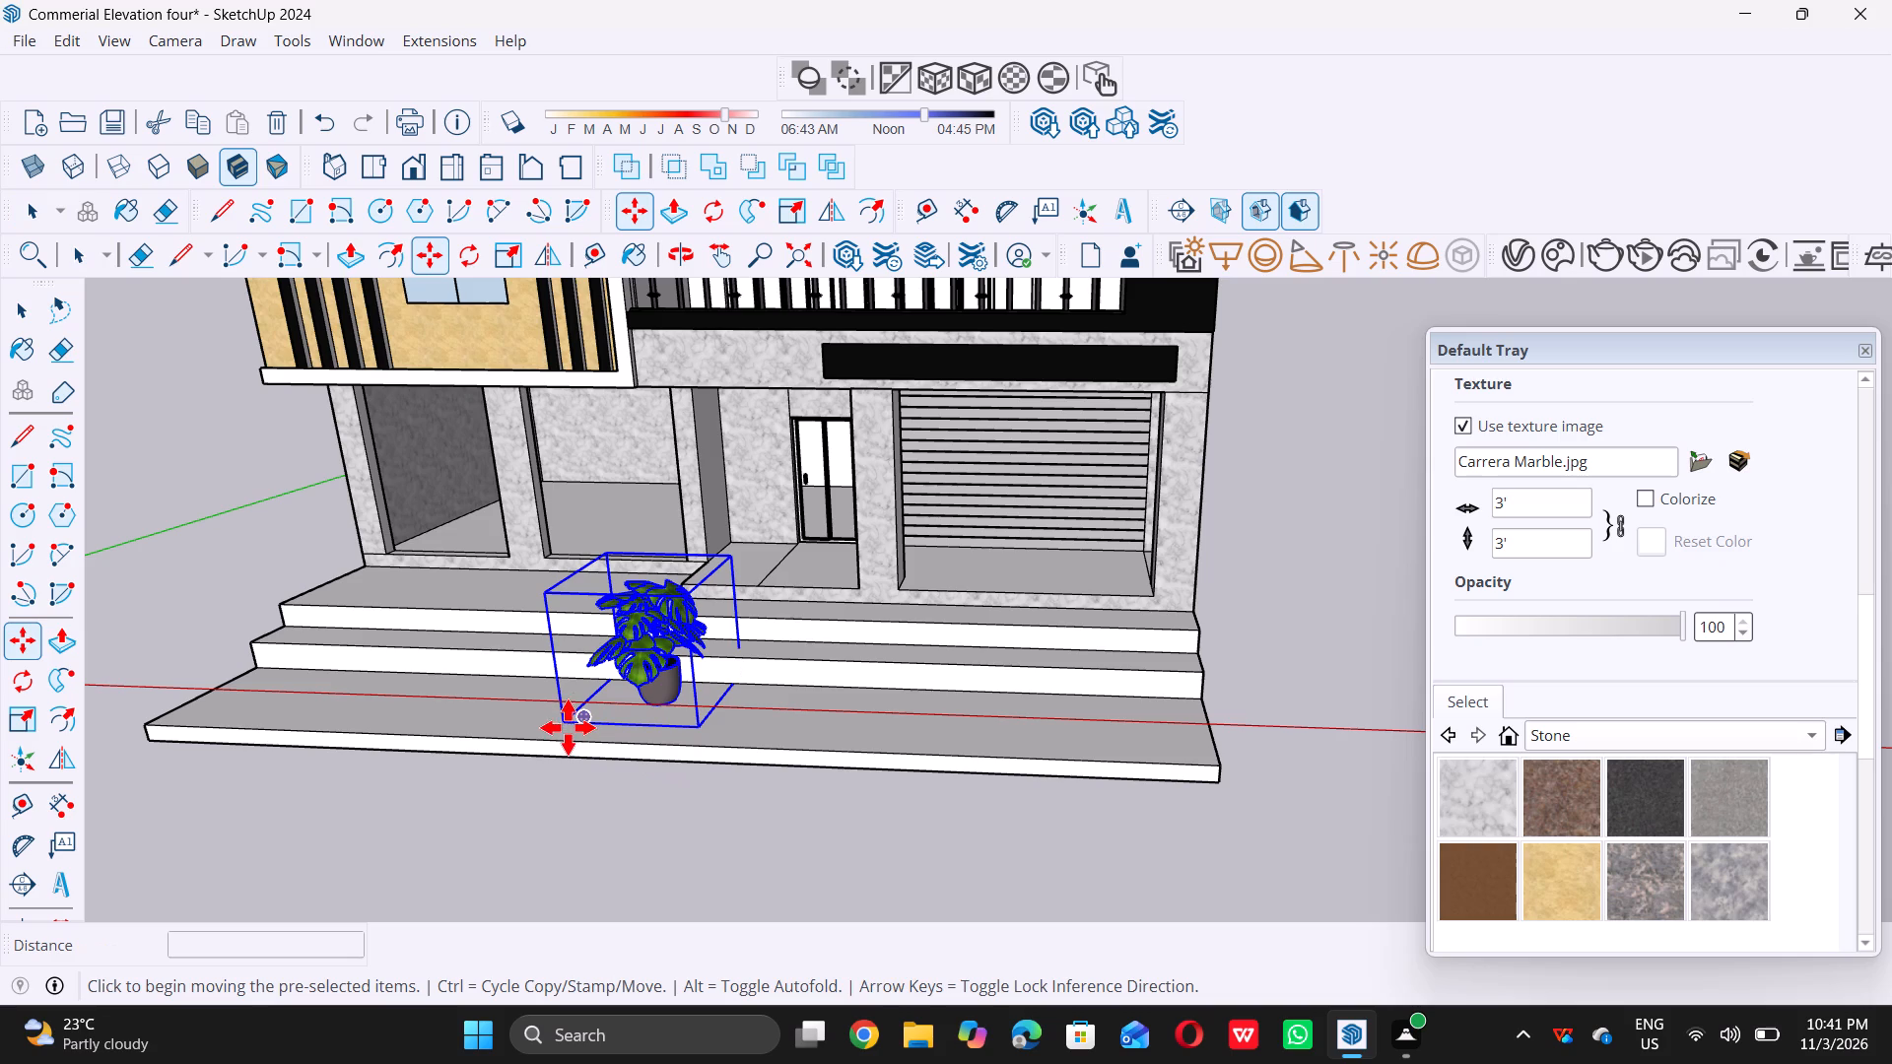
{"action": "double_click", "coordinate": [559, 725]}
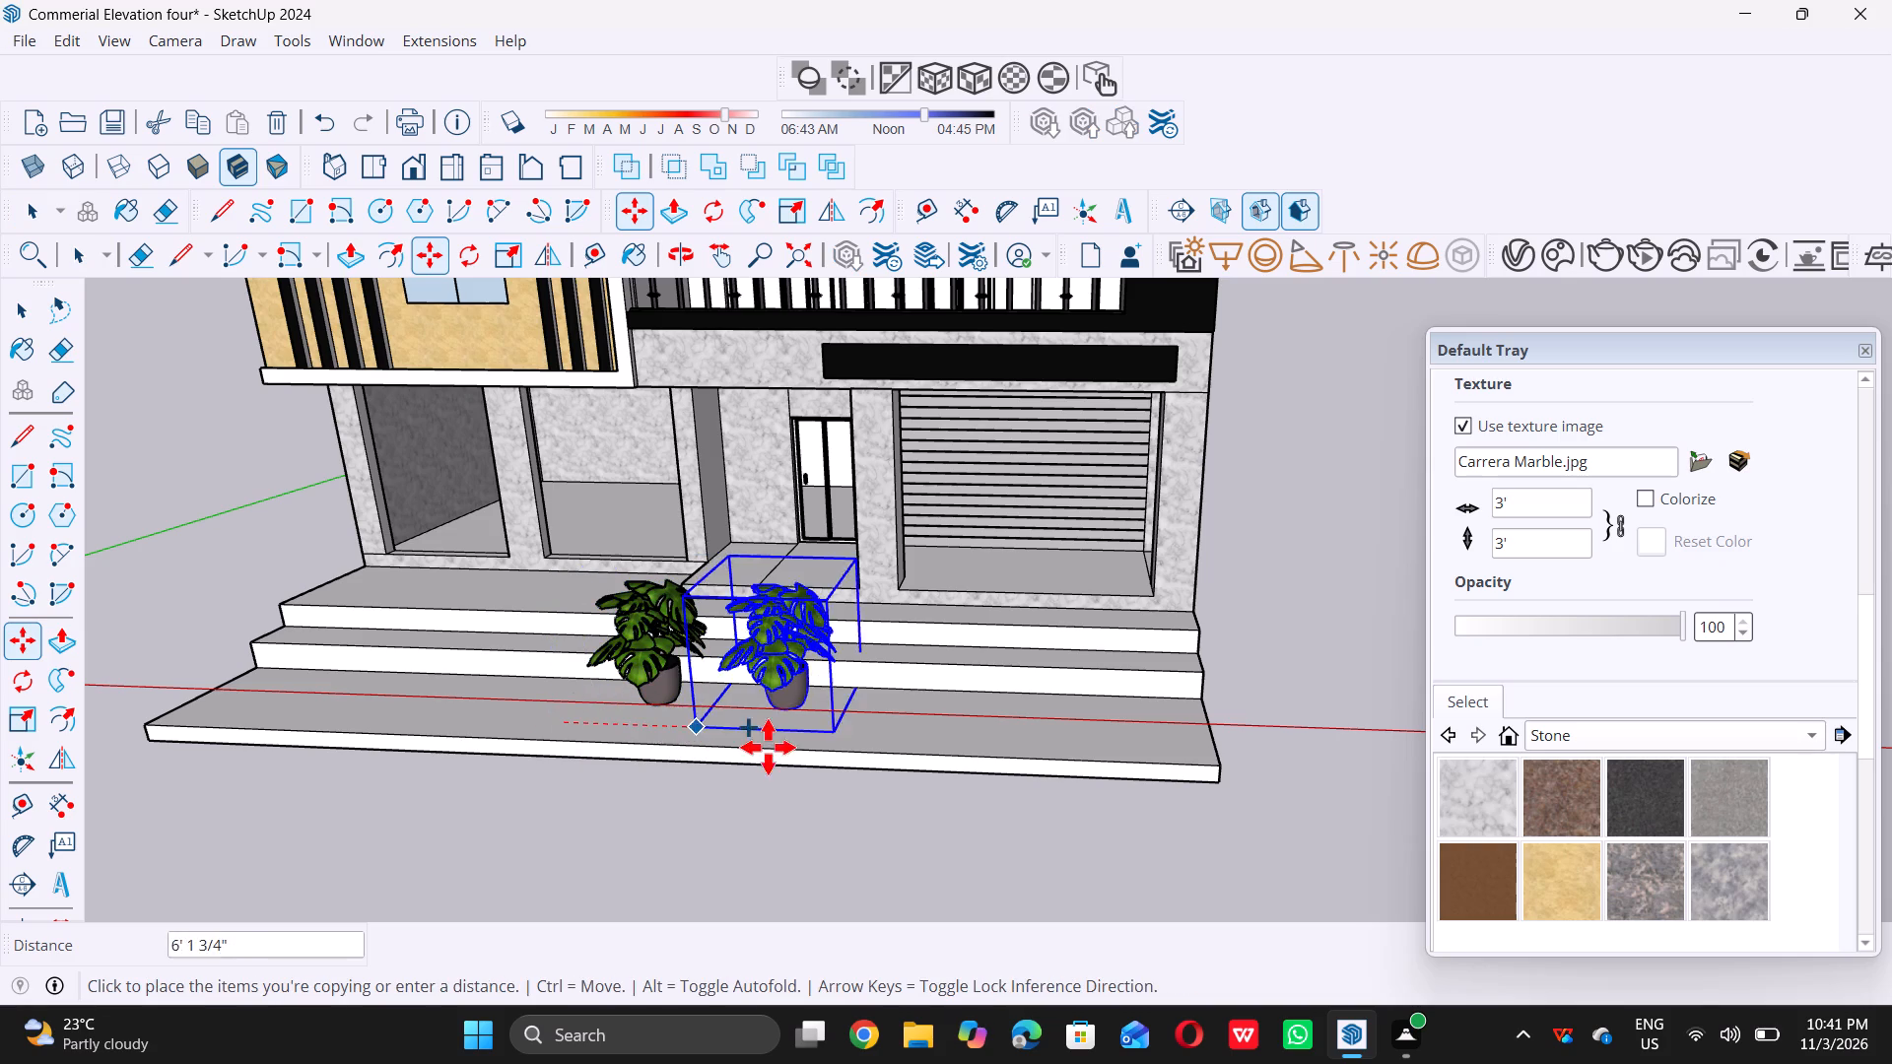
{"action": "triple_click", "coordinate": [1079, 776]}
{"action": "left_click", "coordinate": [1079, 776]}
{"action": "key", "text": "space"}
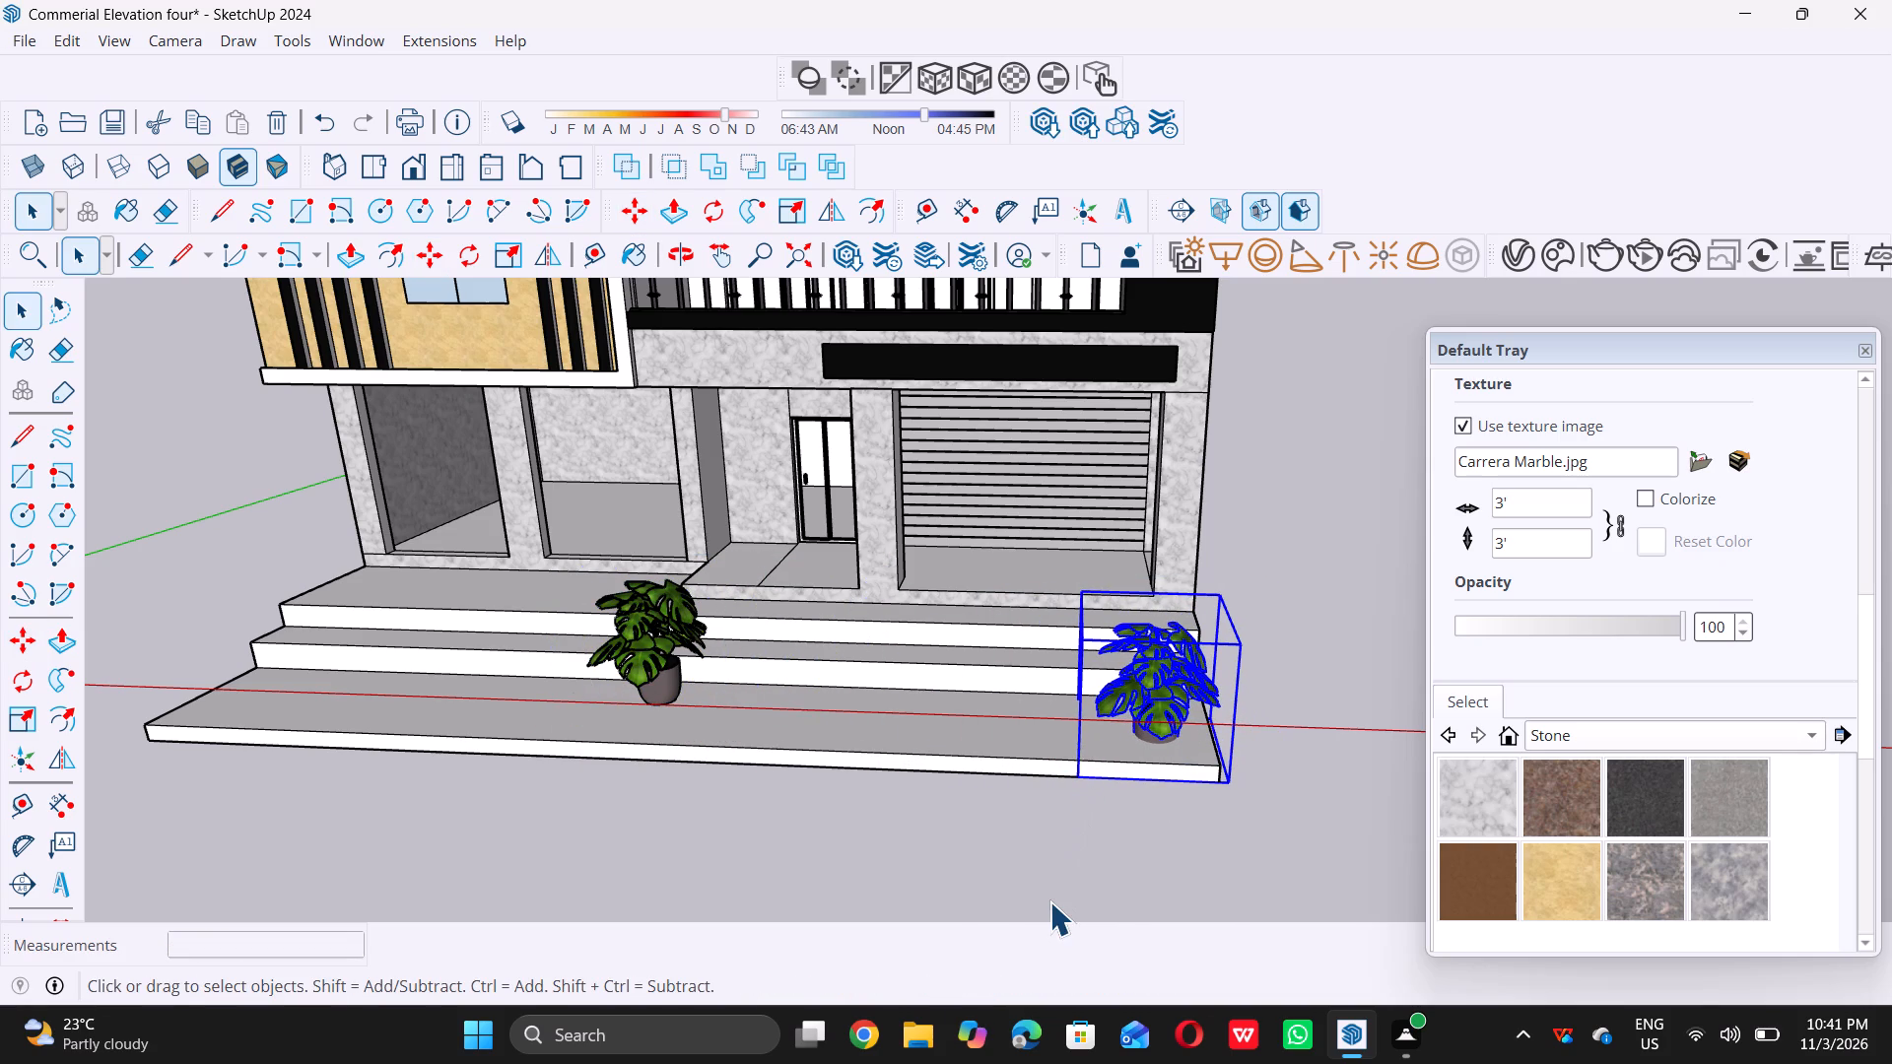
{"action": "triple_click", "coordinate": [1049, 900]}
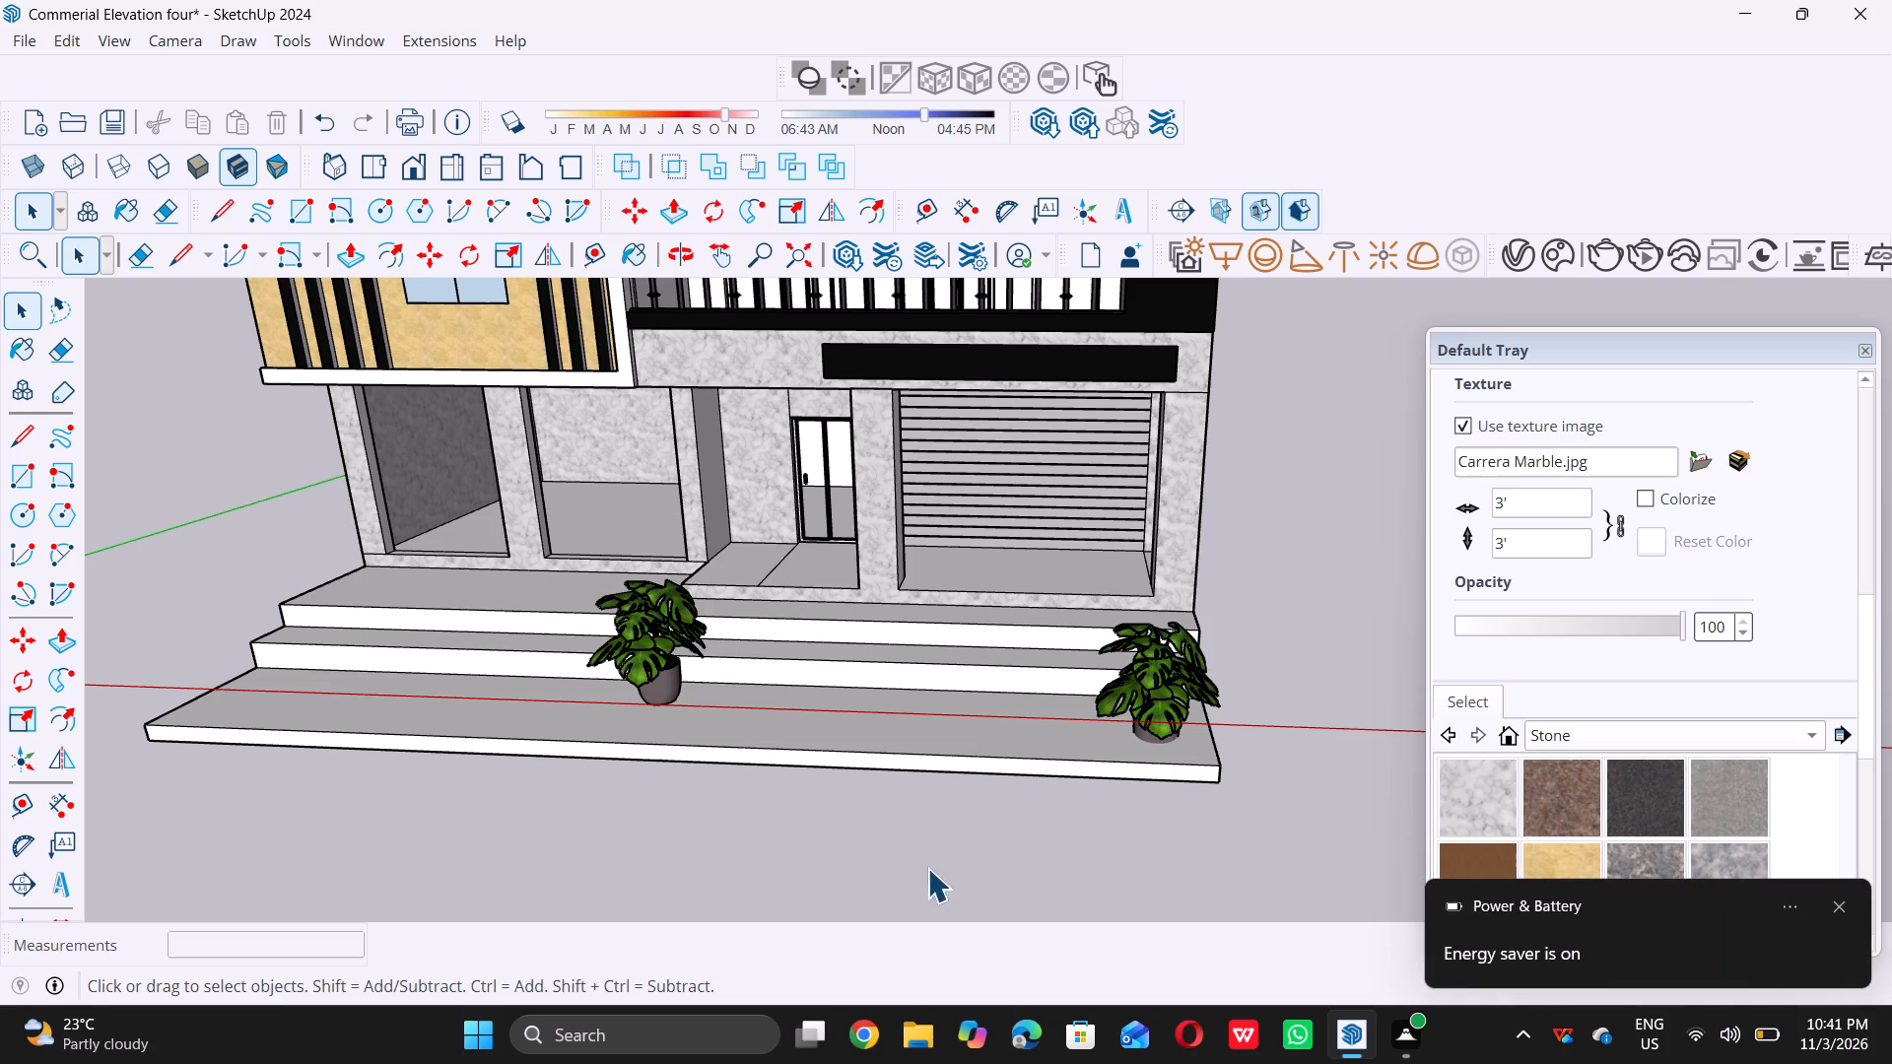
Paint the tread of the lowest entrance step with the dark Granite 01 stone material.
{"action": "triple_click", "coordinate": [1664, 812]}
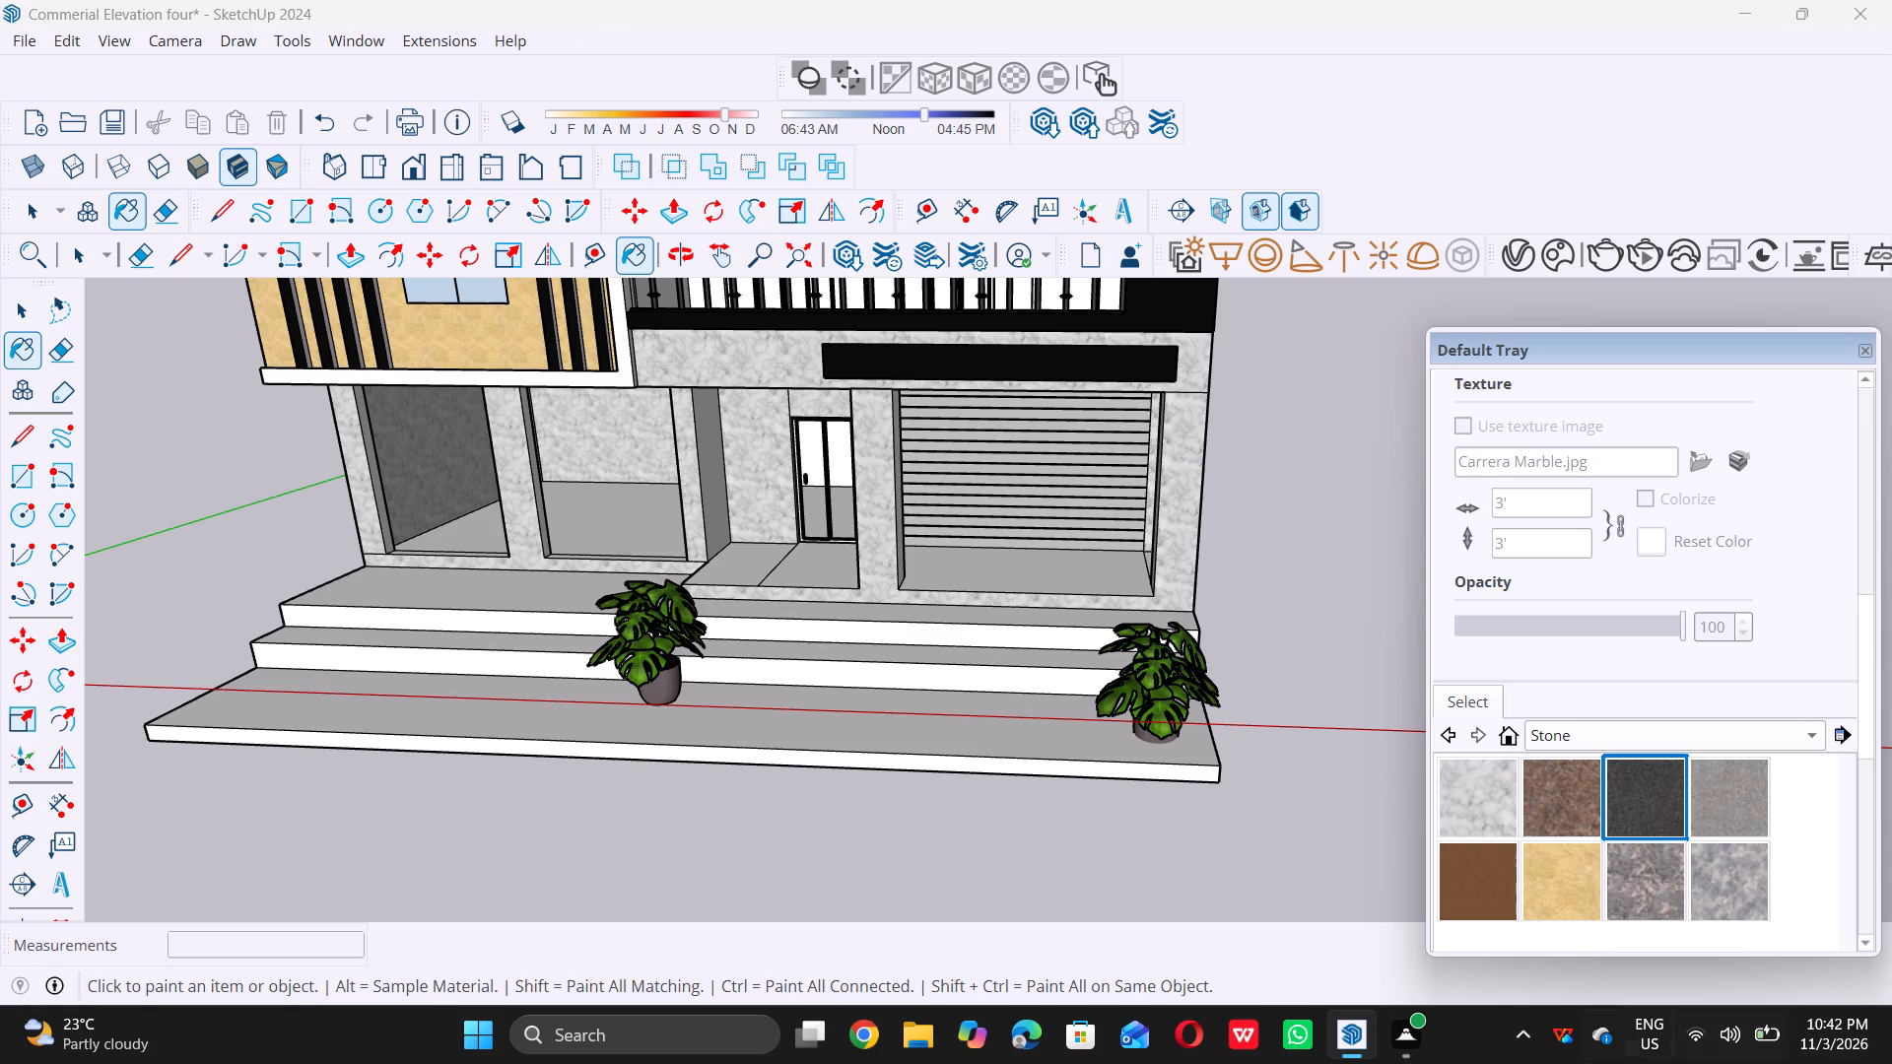
{"action": "double_click", "coordinate": [1653, 813]}
{"action": "scroll", "coordinate": [922, 798], "scroll_direction": "up", "scroll_amount": 5}
{"action": "double_click", "coordinate": [930, 715]}
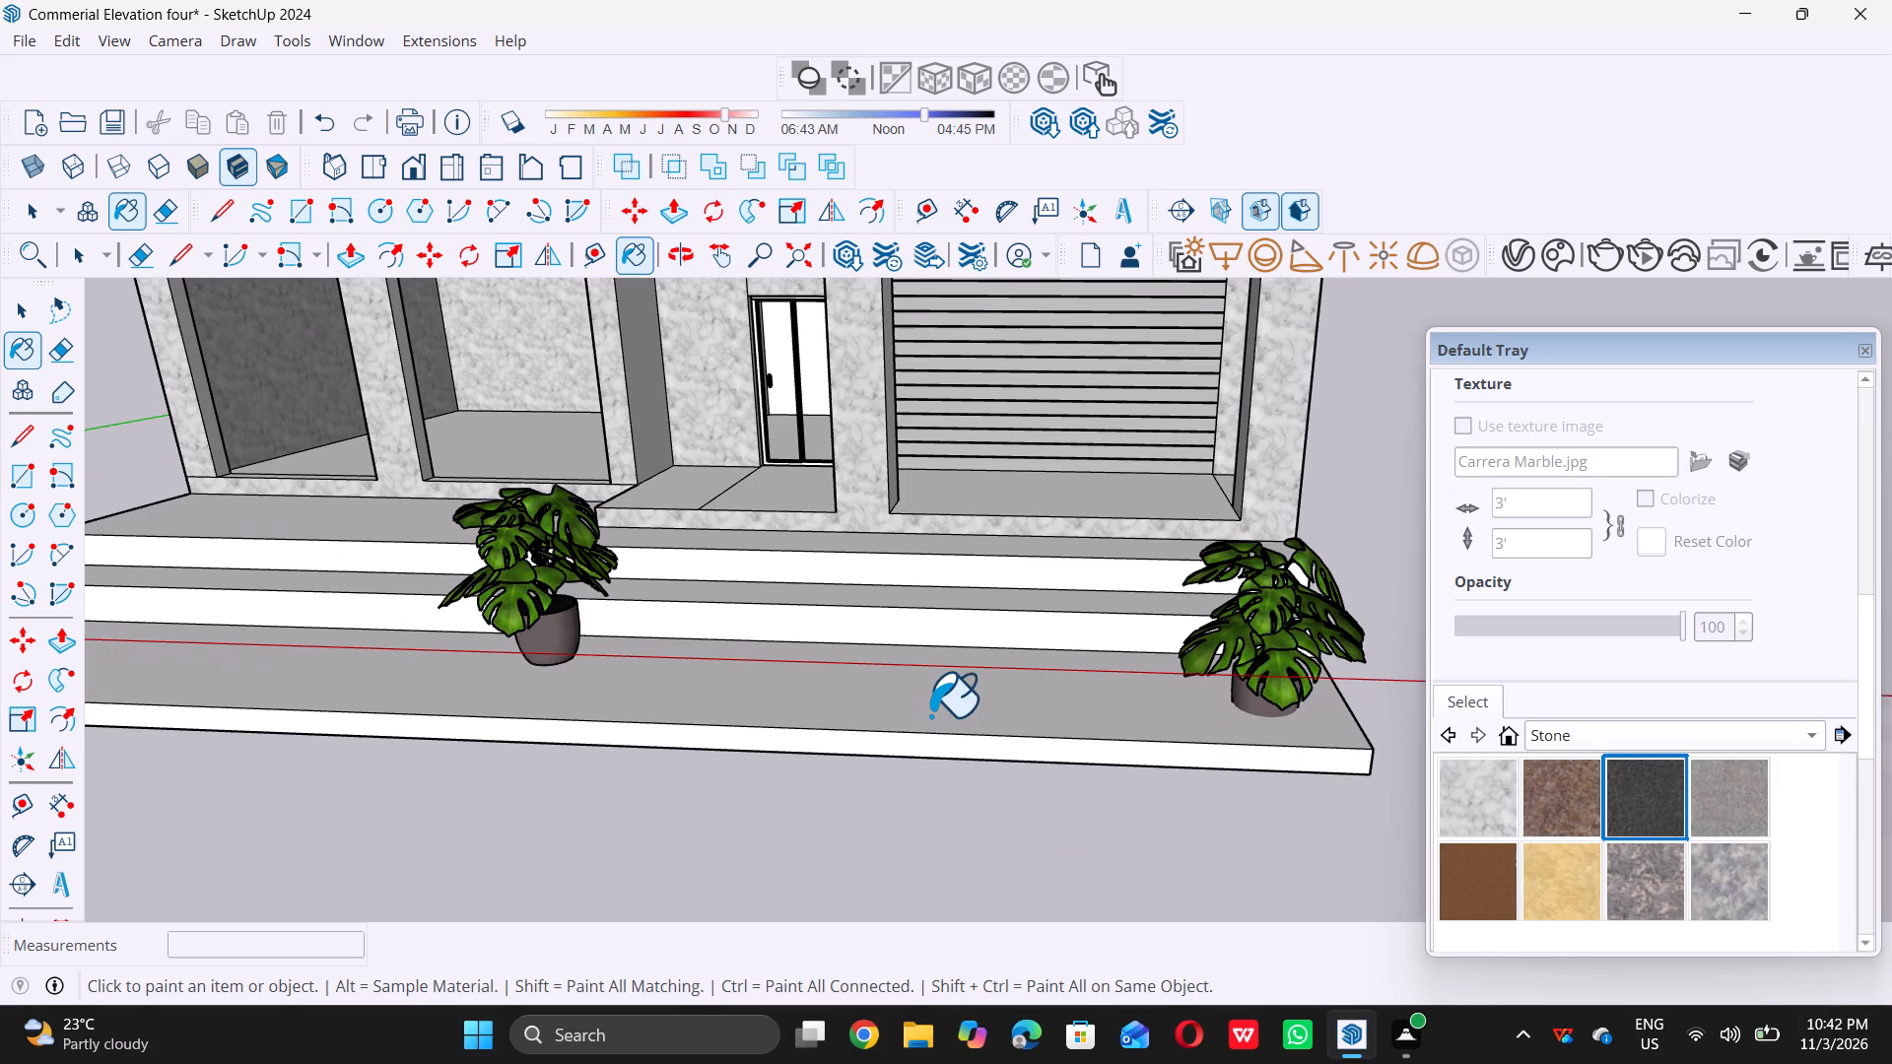
Paint the remaining entrance step treads and front risers, including the lowest step's front edge, with the same dark granite.
{"action": "middle_click_drag", "start_coordinate": [949, 636], "coordinate": [926, 760]}
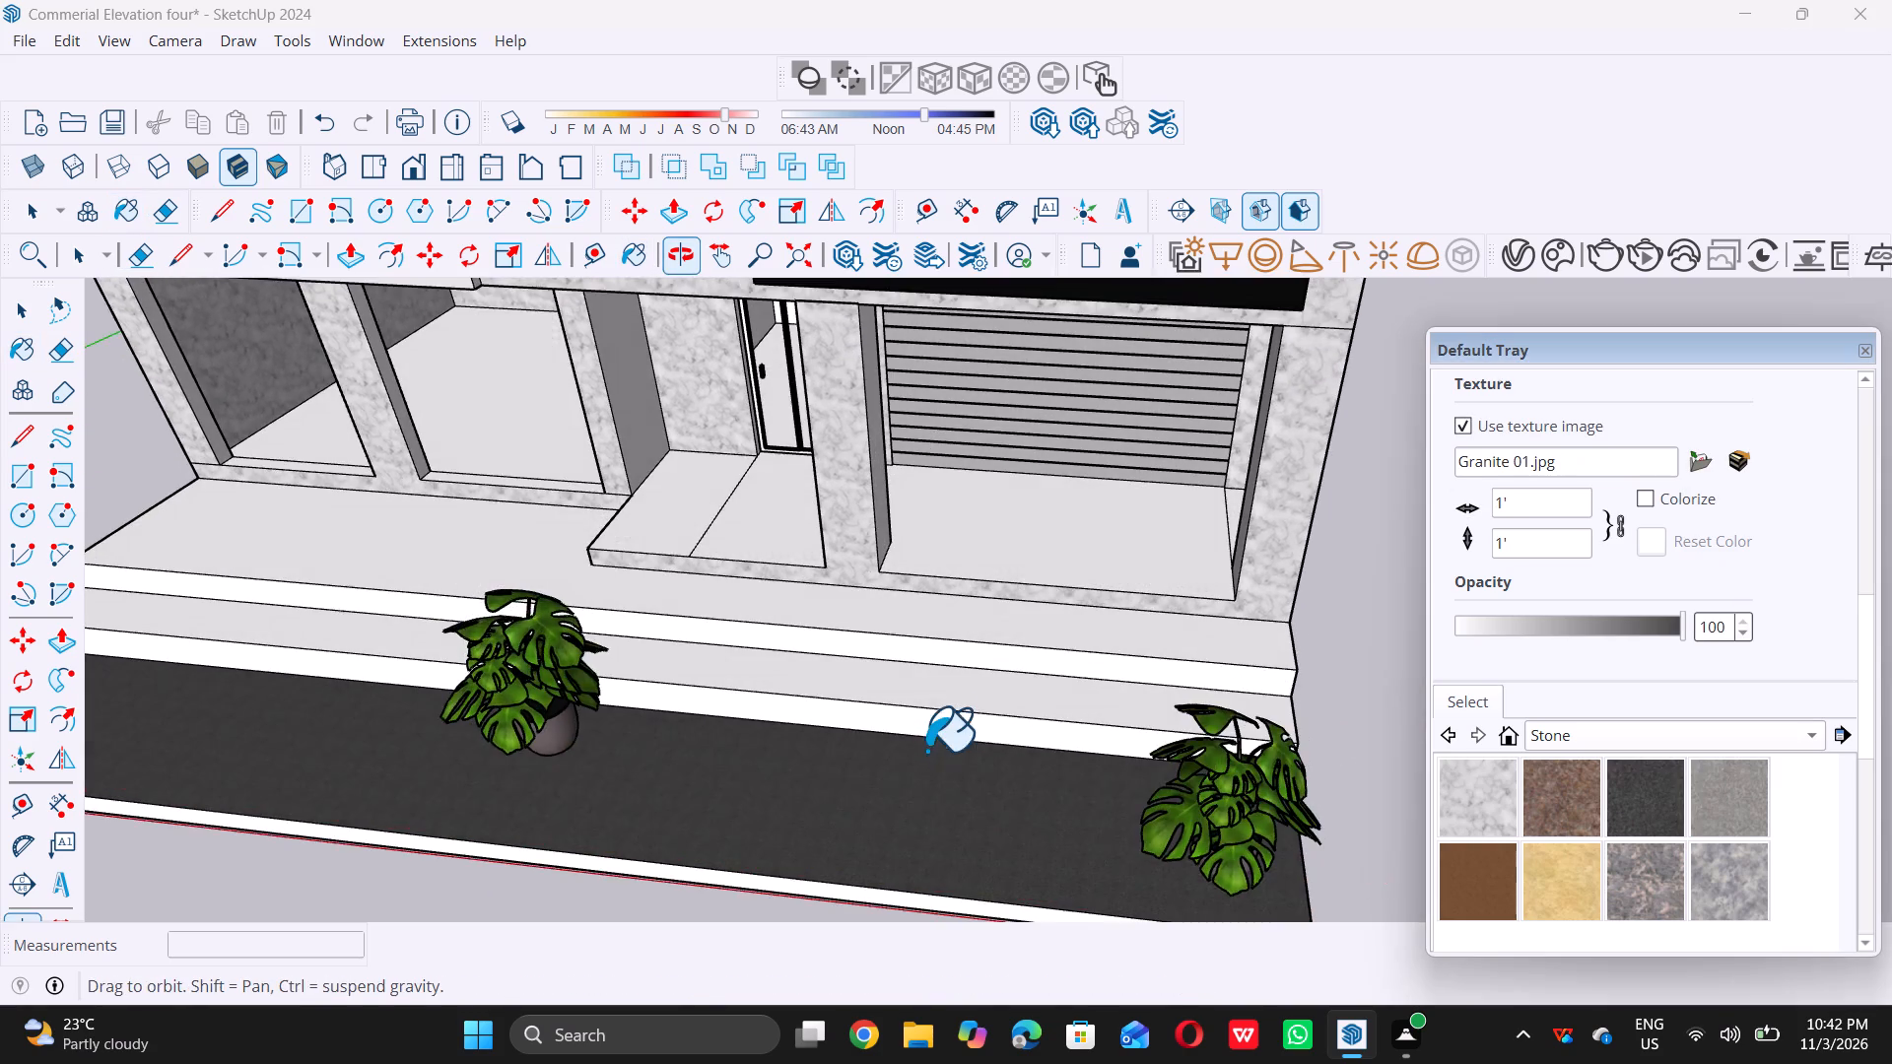
{"action": "scroll", "coordinate": [926, 732], "scroll_direction": "up", "scroll_amount": 6}
{"action": "double_click", "coordinate": [941, 674]}
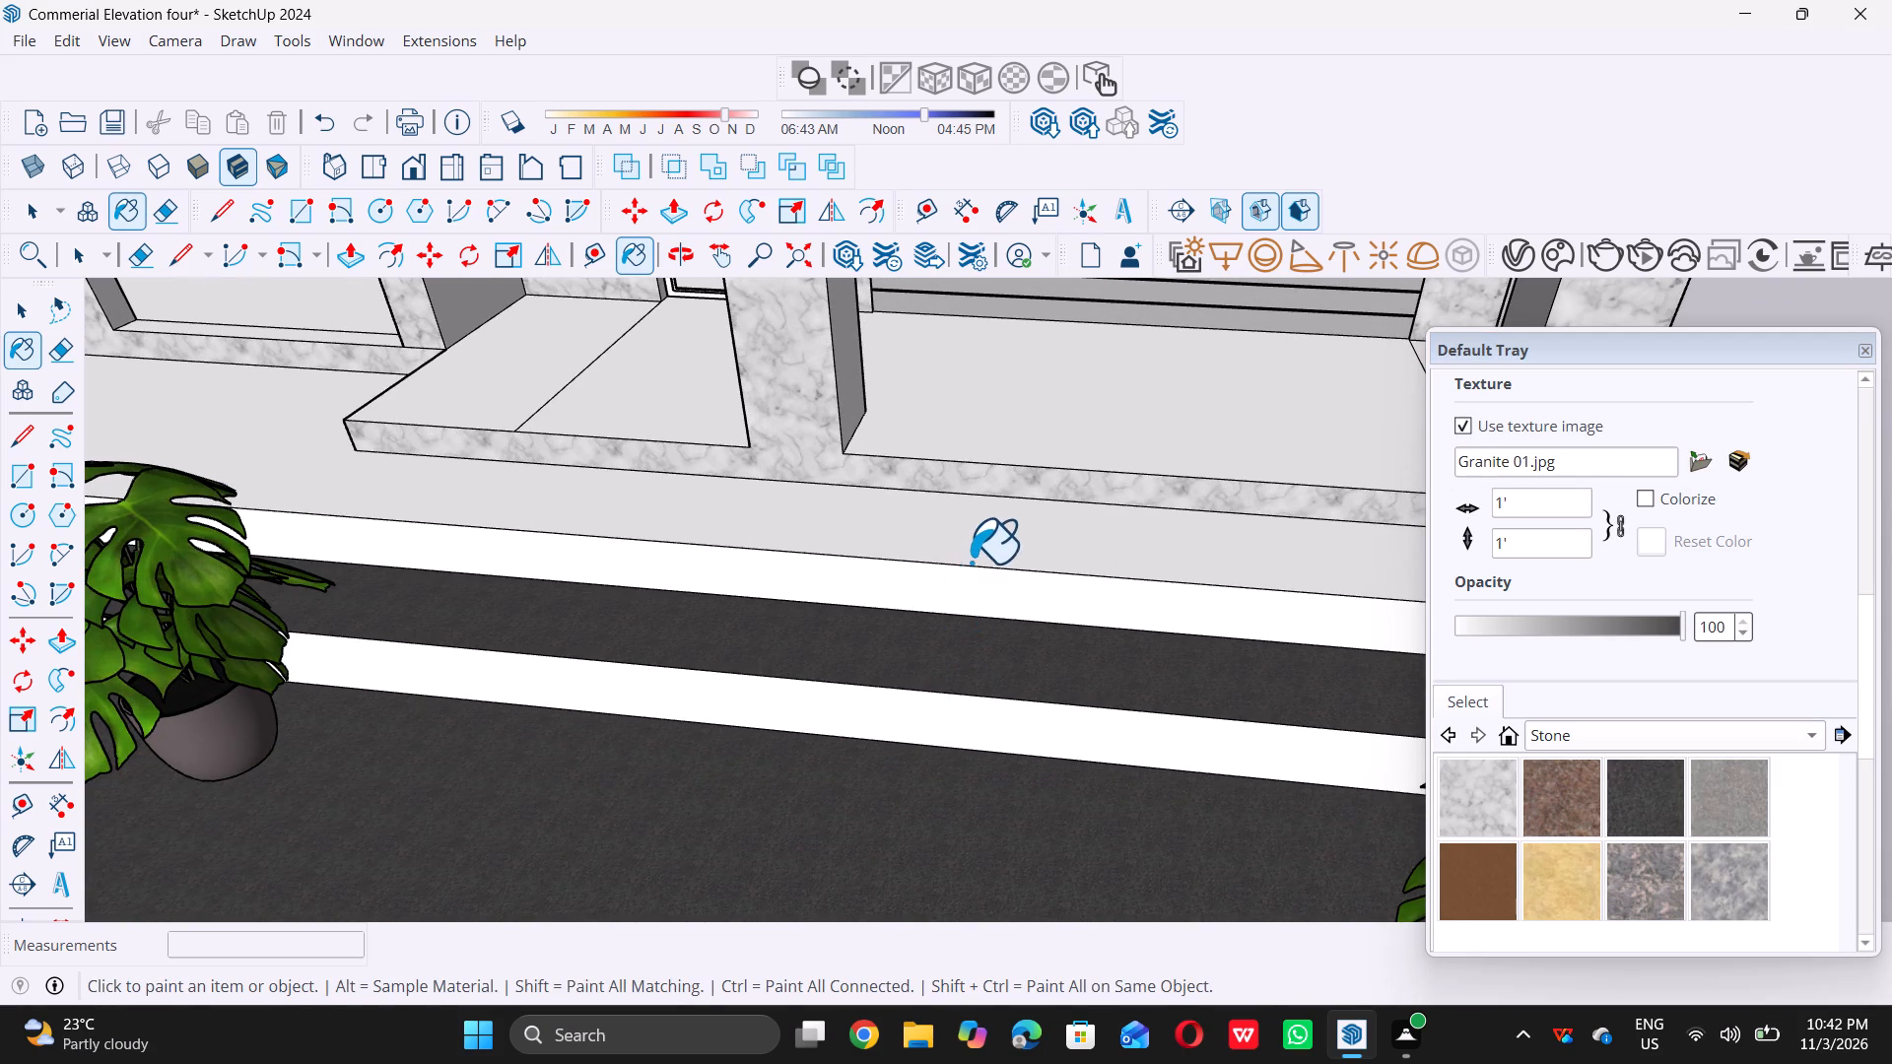
{"action": "triple_click", "coordinate": [975, 552]}
{"action": "triple_click", "coordinate": [982, 605]}
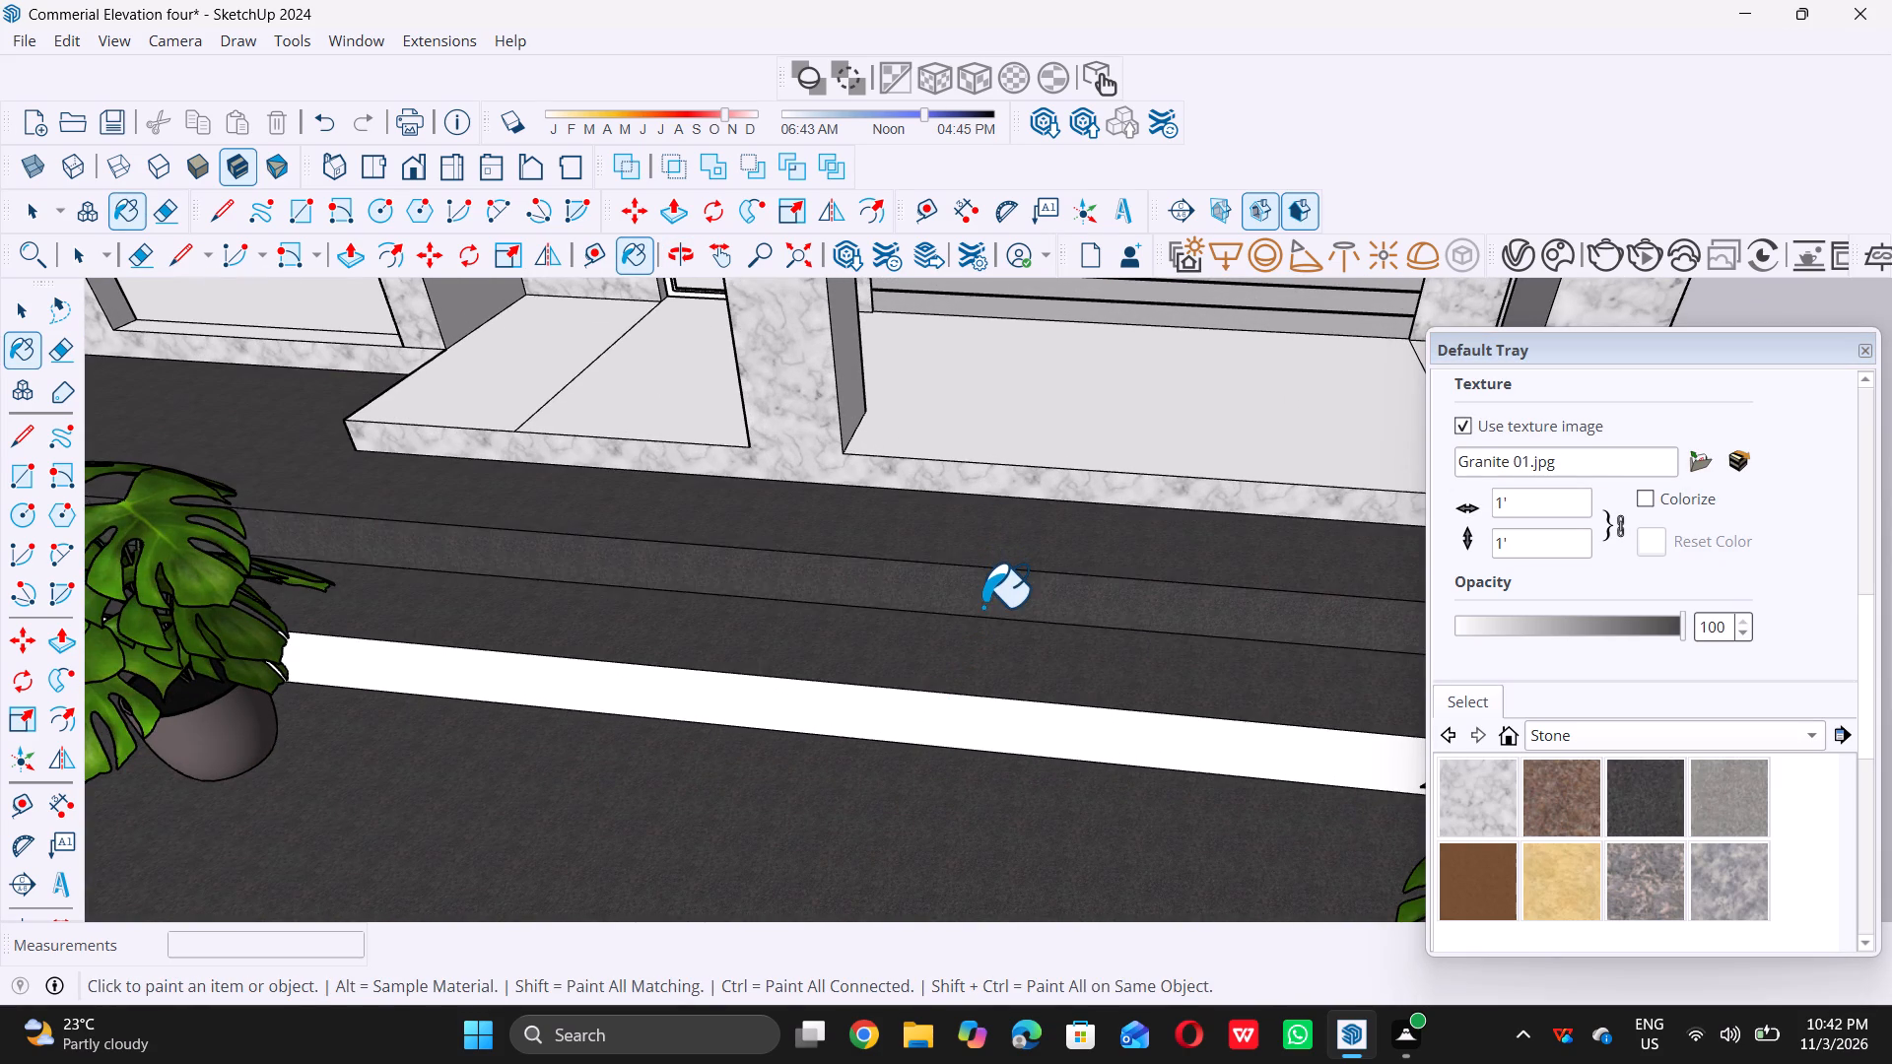
{"action": "left_click", "coordinate": [982, 606]}
{"action": "scroll", "coordinate": [978, 587], "scroll_direction": "down", "scroll_amount": 10}
{"action": "scroll", "coordinate": [976, 638], "scroll_direction": "up", "scroll_amount": 6}
{"action": "triple_click", "coordinate": [976, 636]}
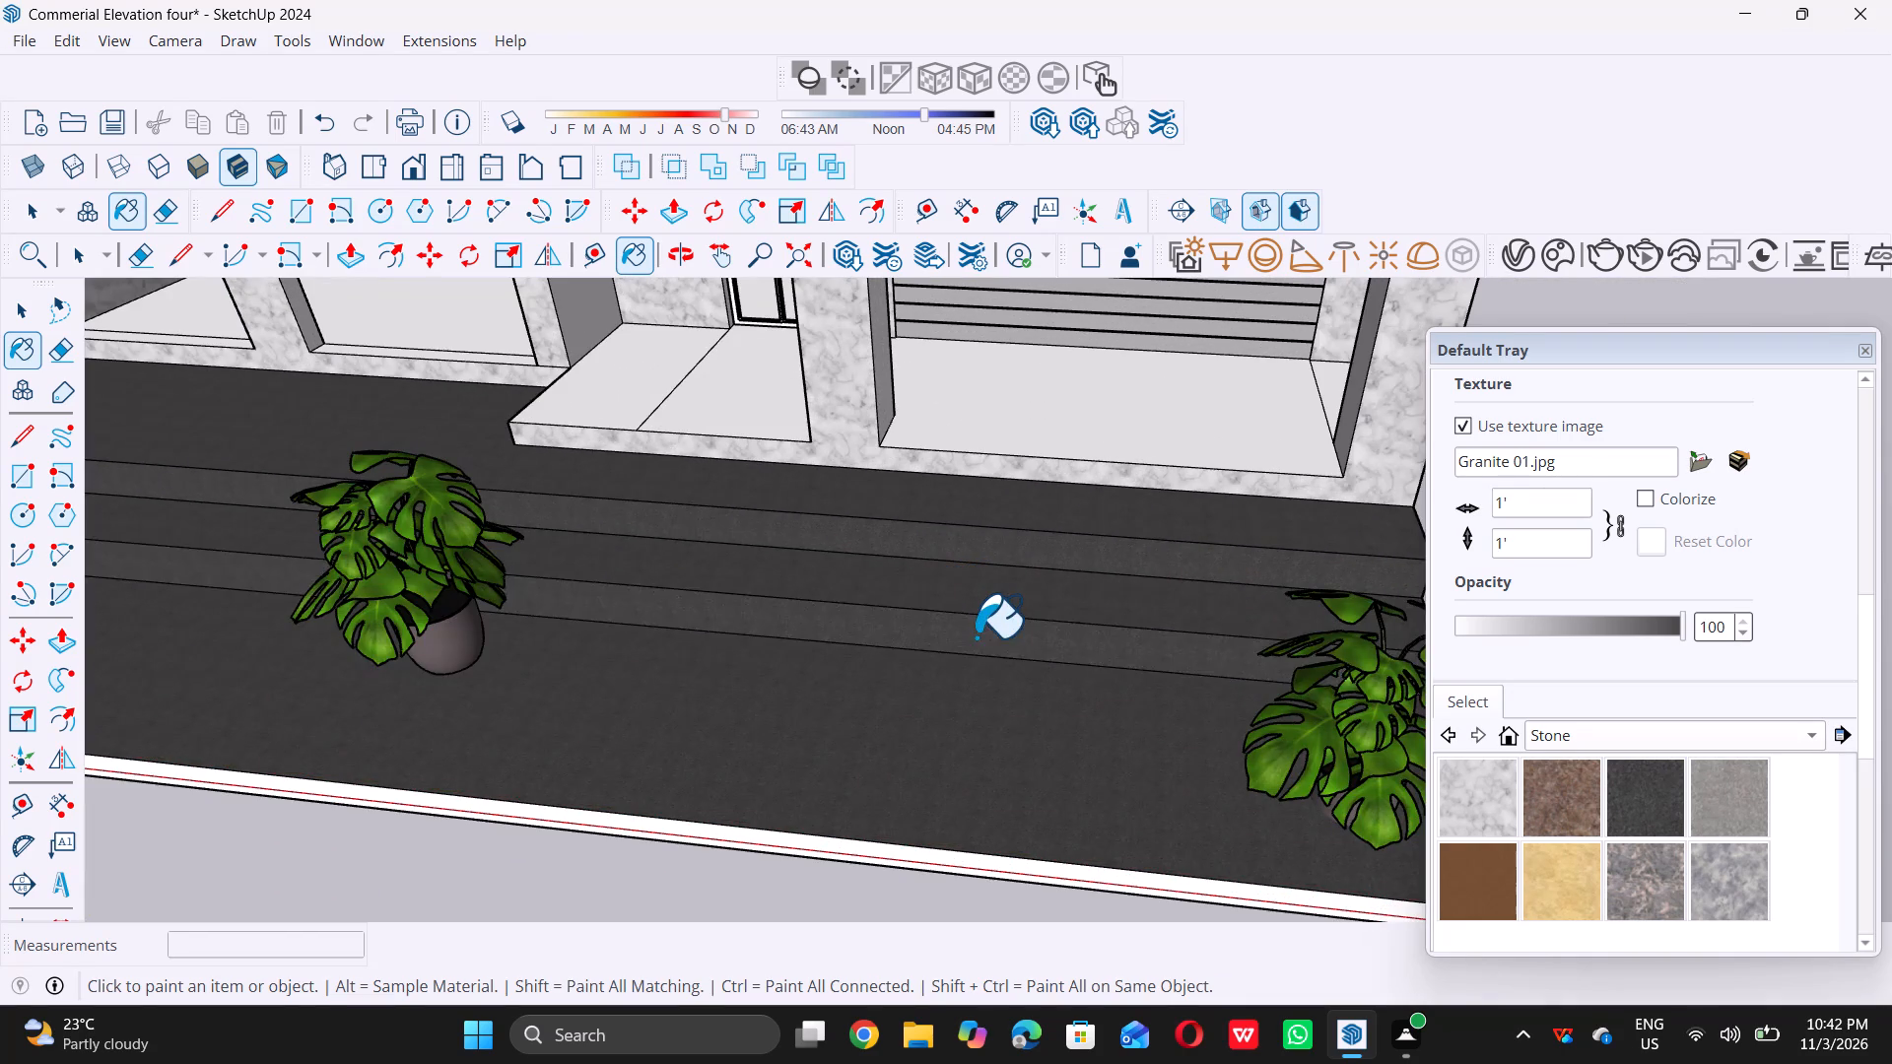
{"action": "scroll", "coordinate": [976, 636], "scroll_direction": "down", "scroll_amount": 11}
{"action": "middle_click_drag", "start_coordinate": [946, 735], "coordinate": [962, 676]}
{"action": "scroll", "coordinate": [962, 689], "scroll_direction": "up", "scroll_amount": 6}
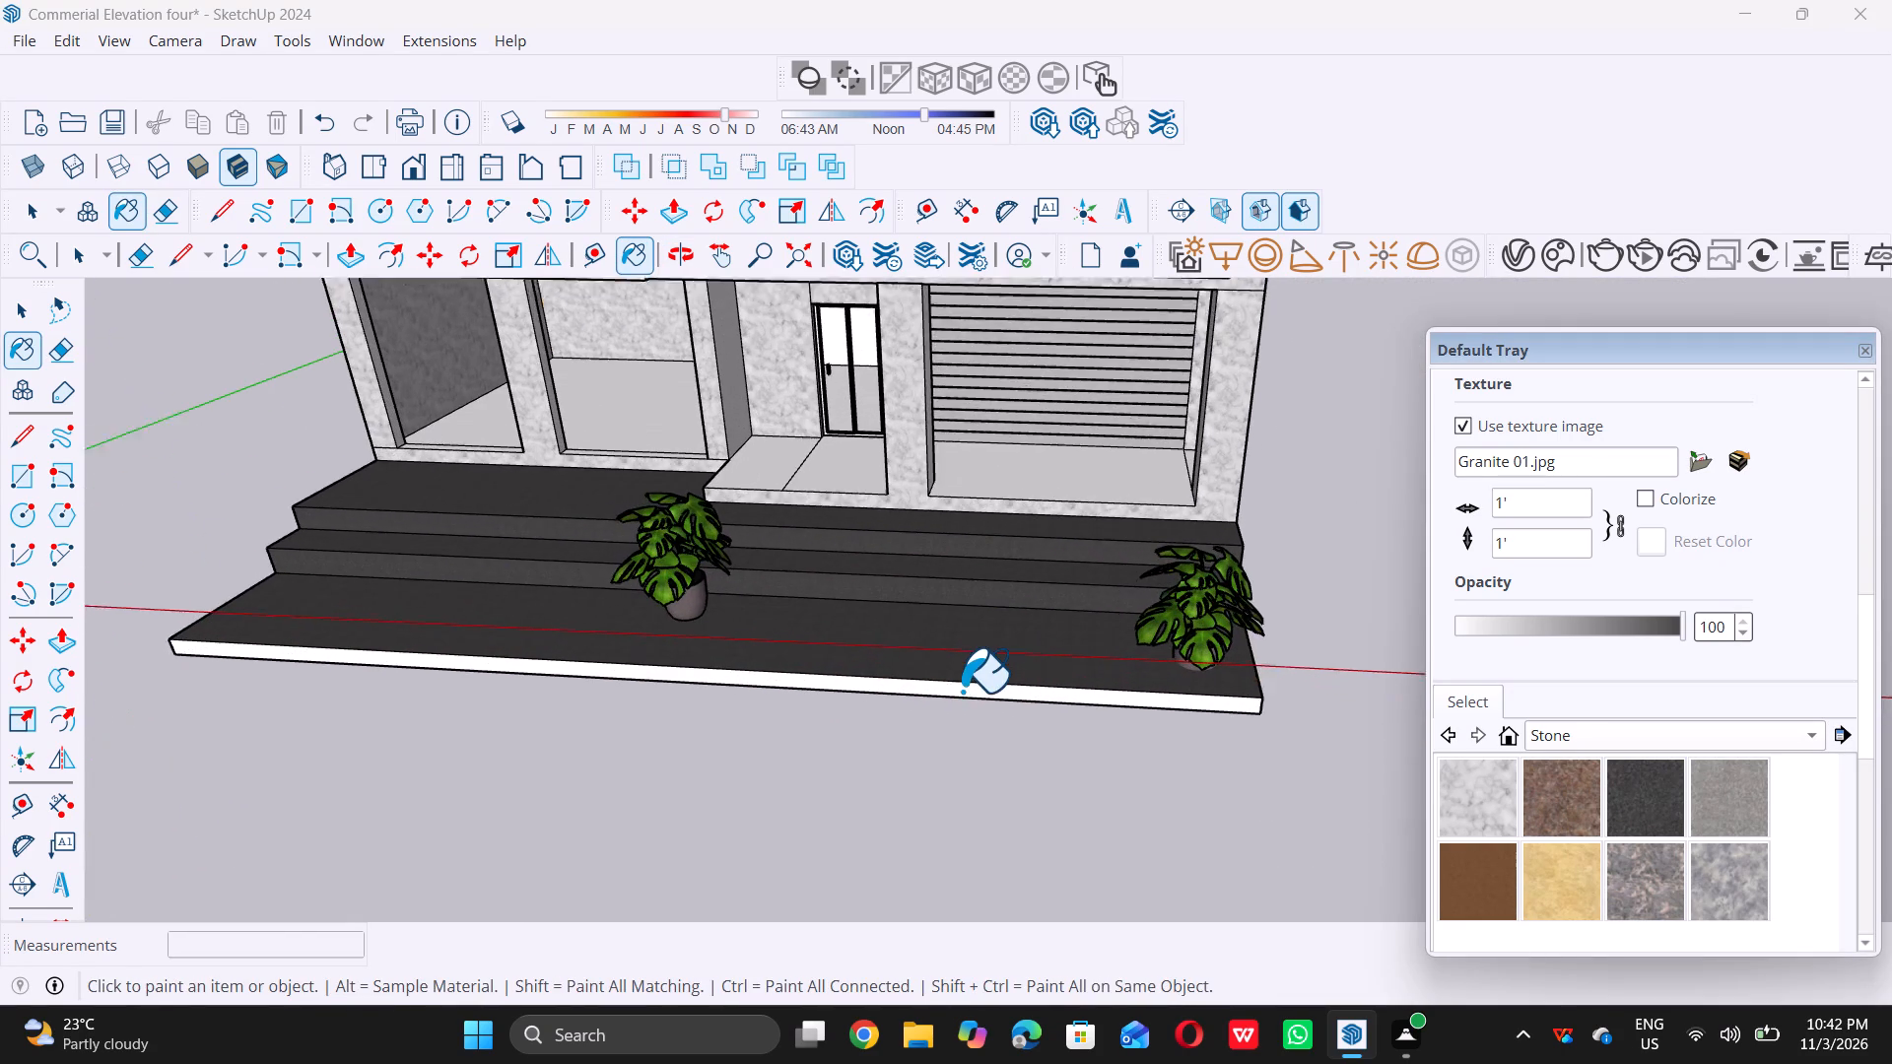
{"action": "left_click", "coordinate": [974, 693]}
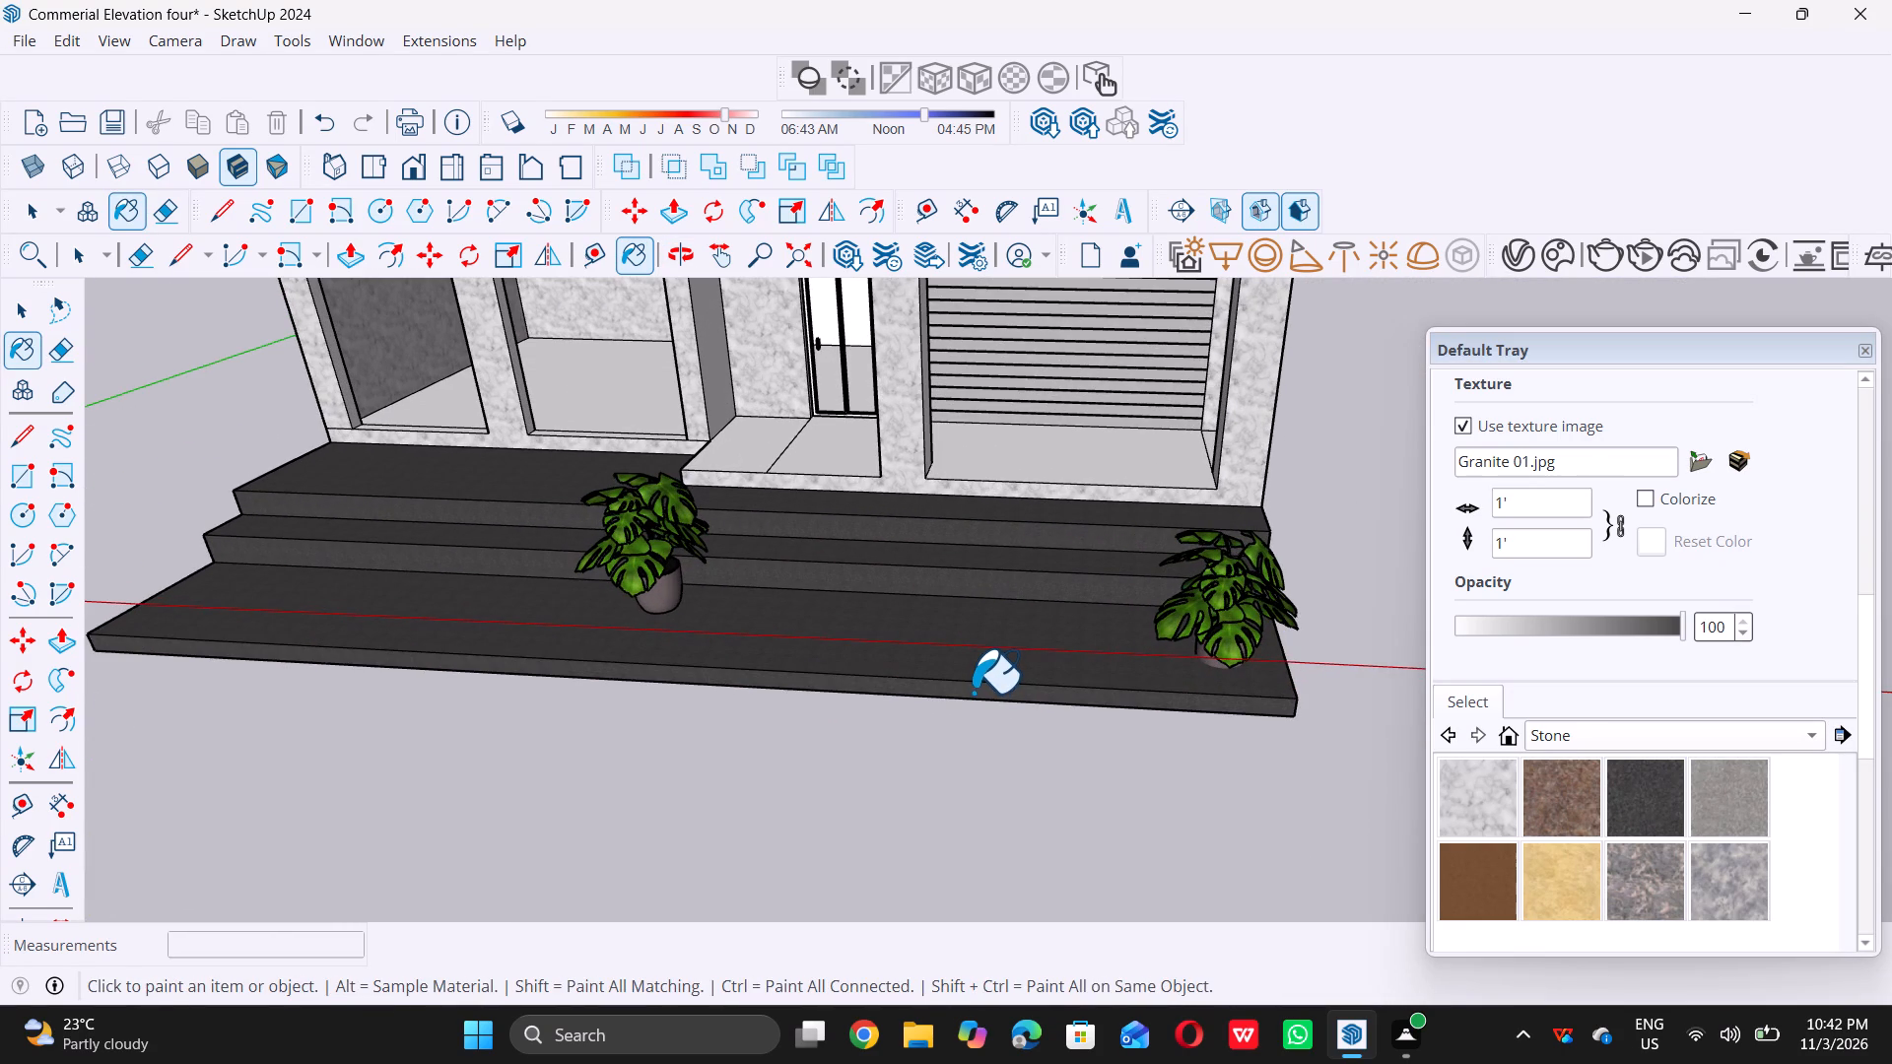
{"action": "key", "text": "space"}
Examine the granite steps, potted plants and whole facade from several angles.
{"action": "scroll", "coordinate": [972, 698], "scroll_direction": "down", "scroll_amount": 13}
{"action": "middle_click_drag", "start_coordinate": [980, 726], "coordinate": [1059, 690]}
{"action": "scroll", "coordinate": [1037, 699], "scroll_direction": "down", "scroll_amount": 10}
{"action": "middle_click_drag", "start_coordinate": [991, 712], "coordinate": [953, 636]}
{"action": "scroll", "coordinate": [968, 660], "scroll_direction": "up", "scroll_amount": 7}
{"action": "middle_click_drag", "start_coordinate": [1152, 669], "coordinate": [917, 713]}
{"action": "middle_click", "coordinate": [917, 713]}
{"action": "scroll", "coordinate": [920, 707], "scroll_direction": "up", "scroll_amount": 1}
{"action": "scroll", "coordinate": [932, 698], "scroll_direction": "down", "scroll_amount": 4}
{"action": "middle_click_drag", "start_coordinate": [920, 733], "coordinate": [1115, 668]}
{"action": "scroll", "coordinate": [920, 733], "scroll_direction": "down", "scroll_amount": 2}
{"action": "scroll", "coordinate": [1113, 645], "scroll_direction": "up", "scroll_amount": 7}
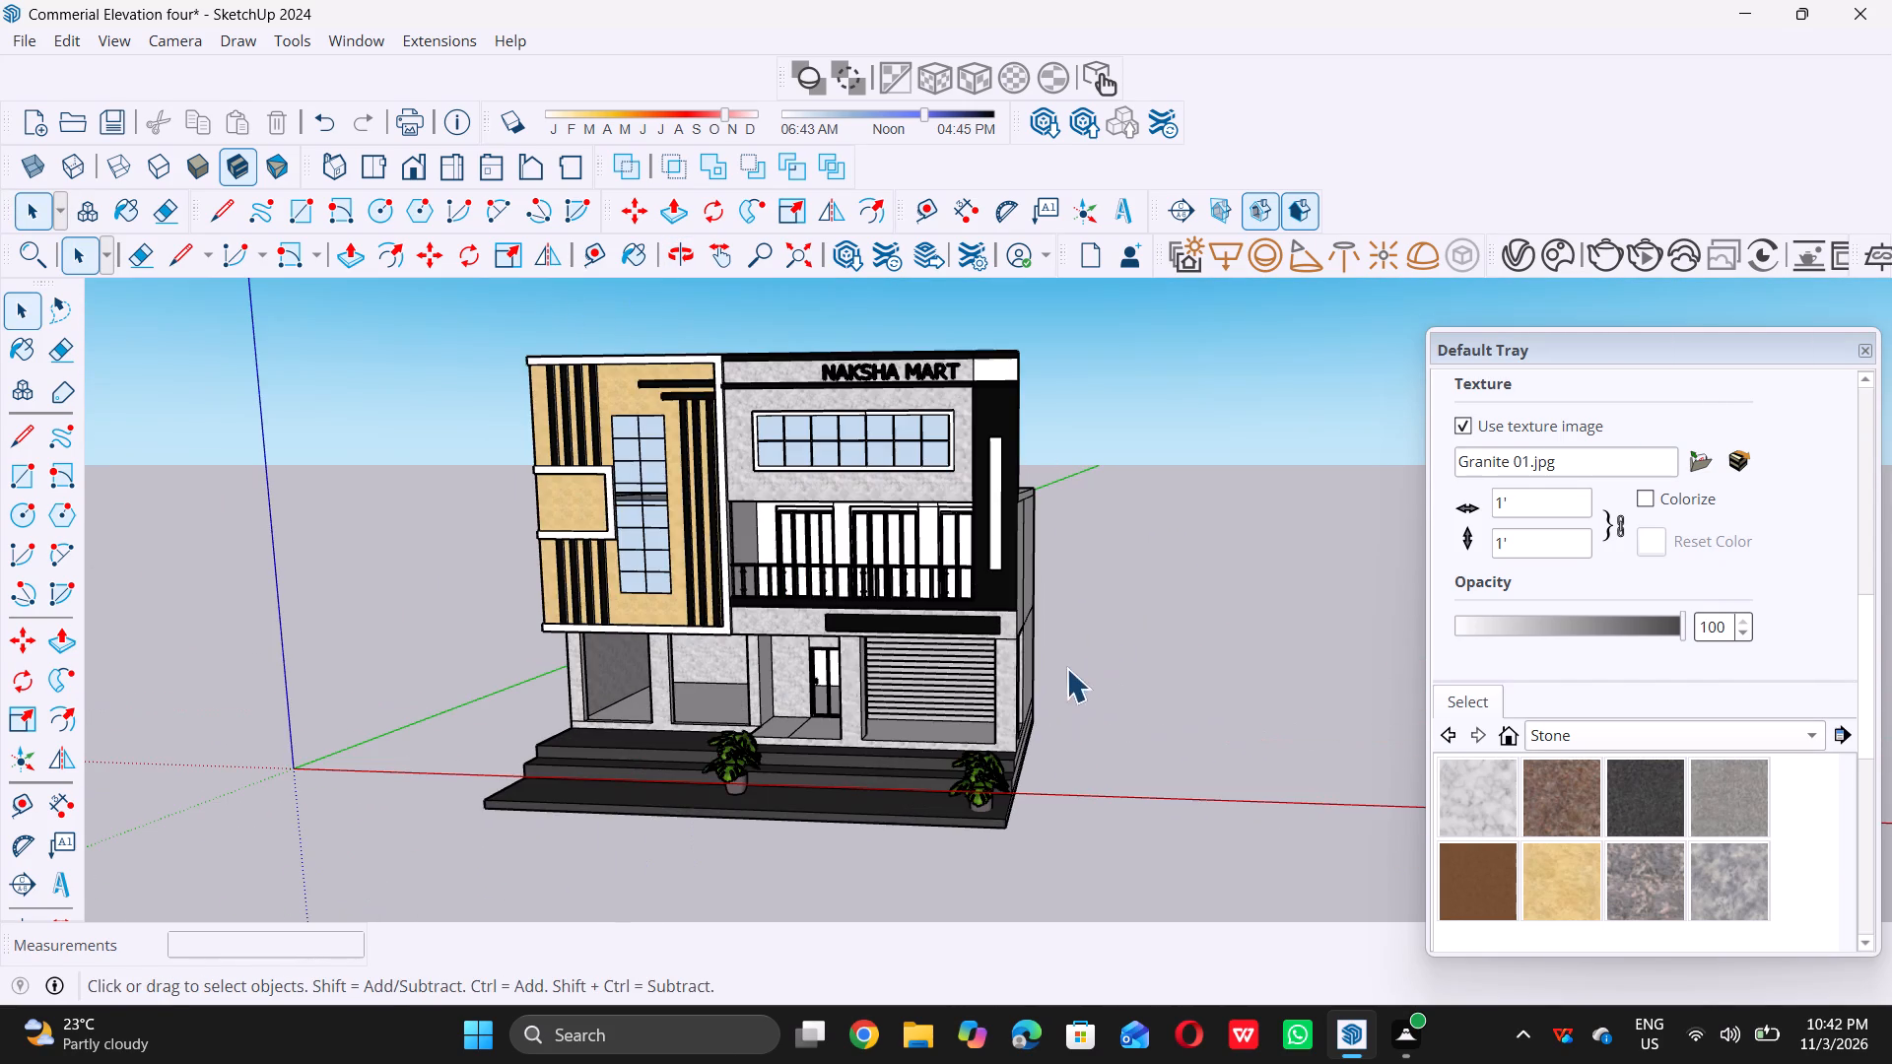
{"action": "middle_click_drag", "start_coordinate": [1063, 670], "coordinate": [1101, 649]}
{"action": "scroll", "coordinate": [1101, 649], "scroll_direction": "up", "scroll_amount": 2}
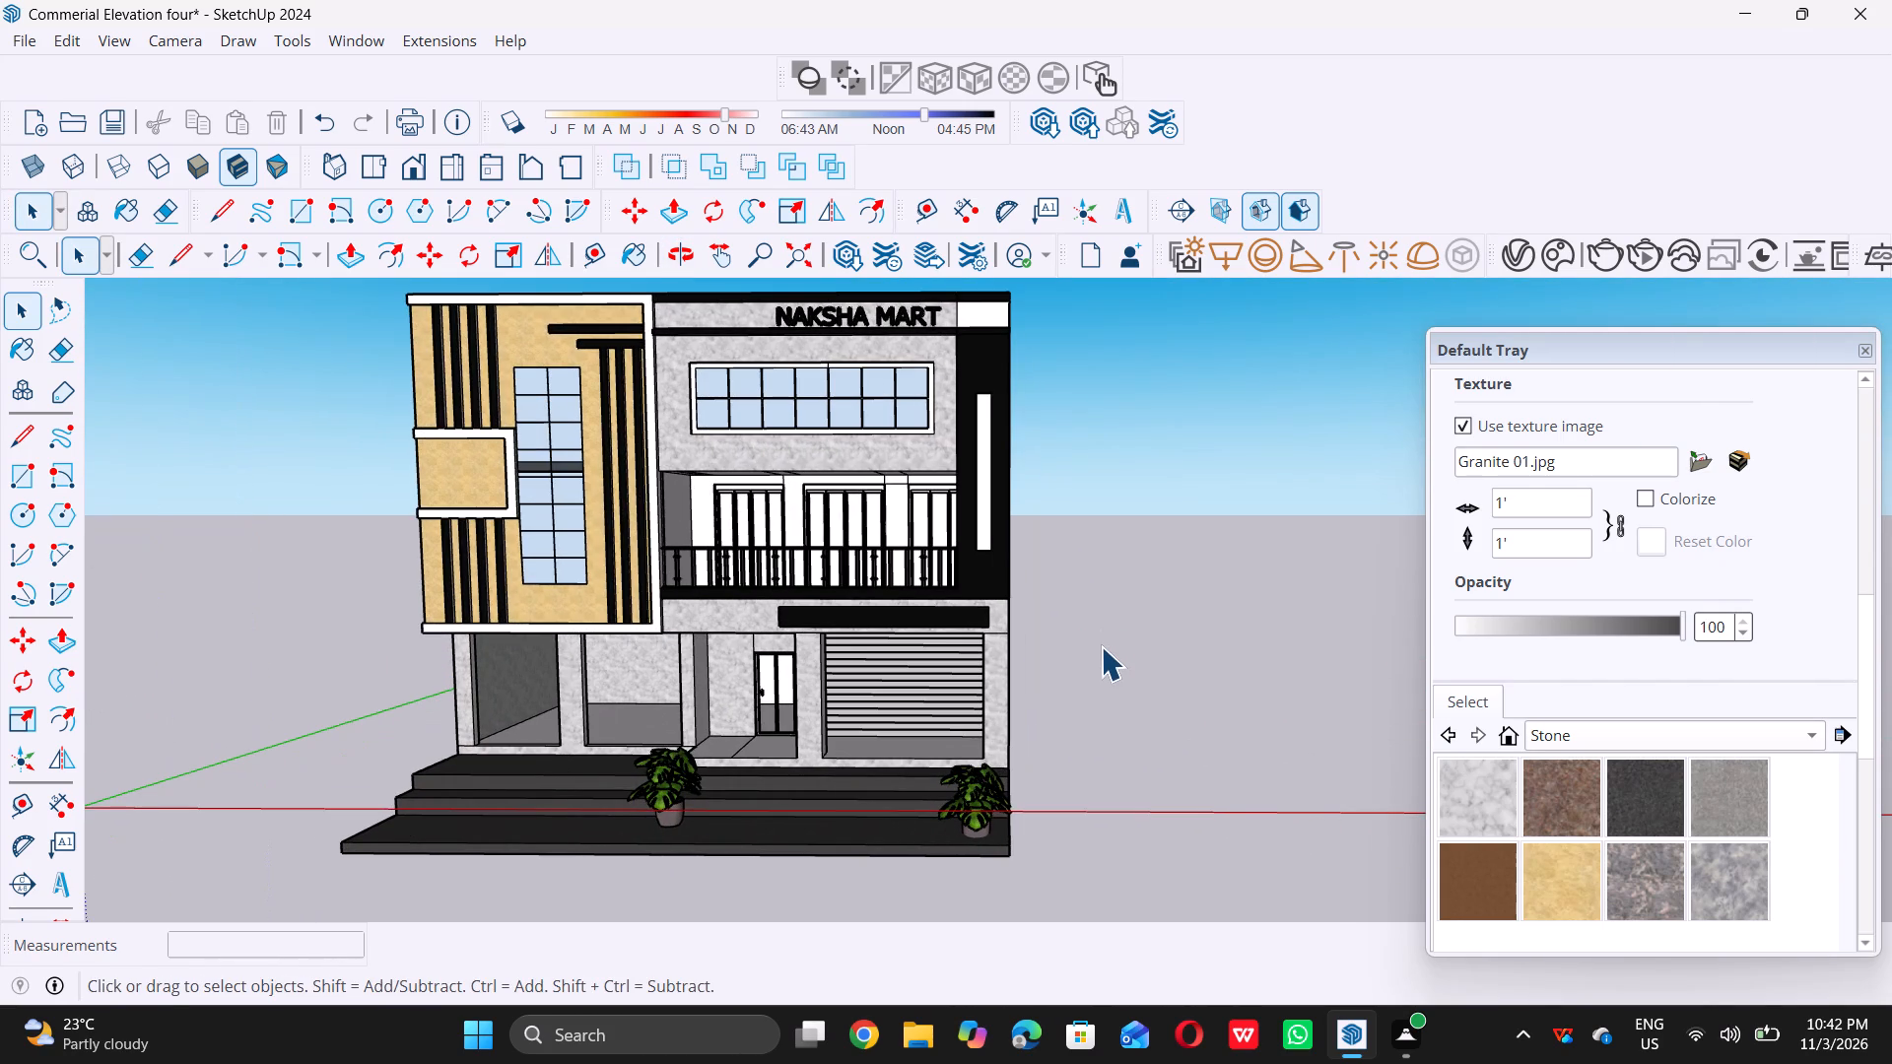
Save the Commercial Elevation four model.
{"action": "key", "text": "ctrl+s"}
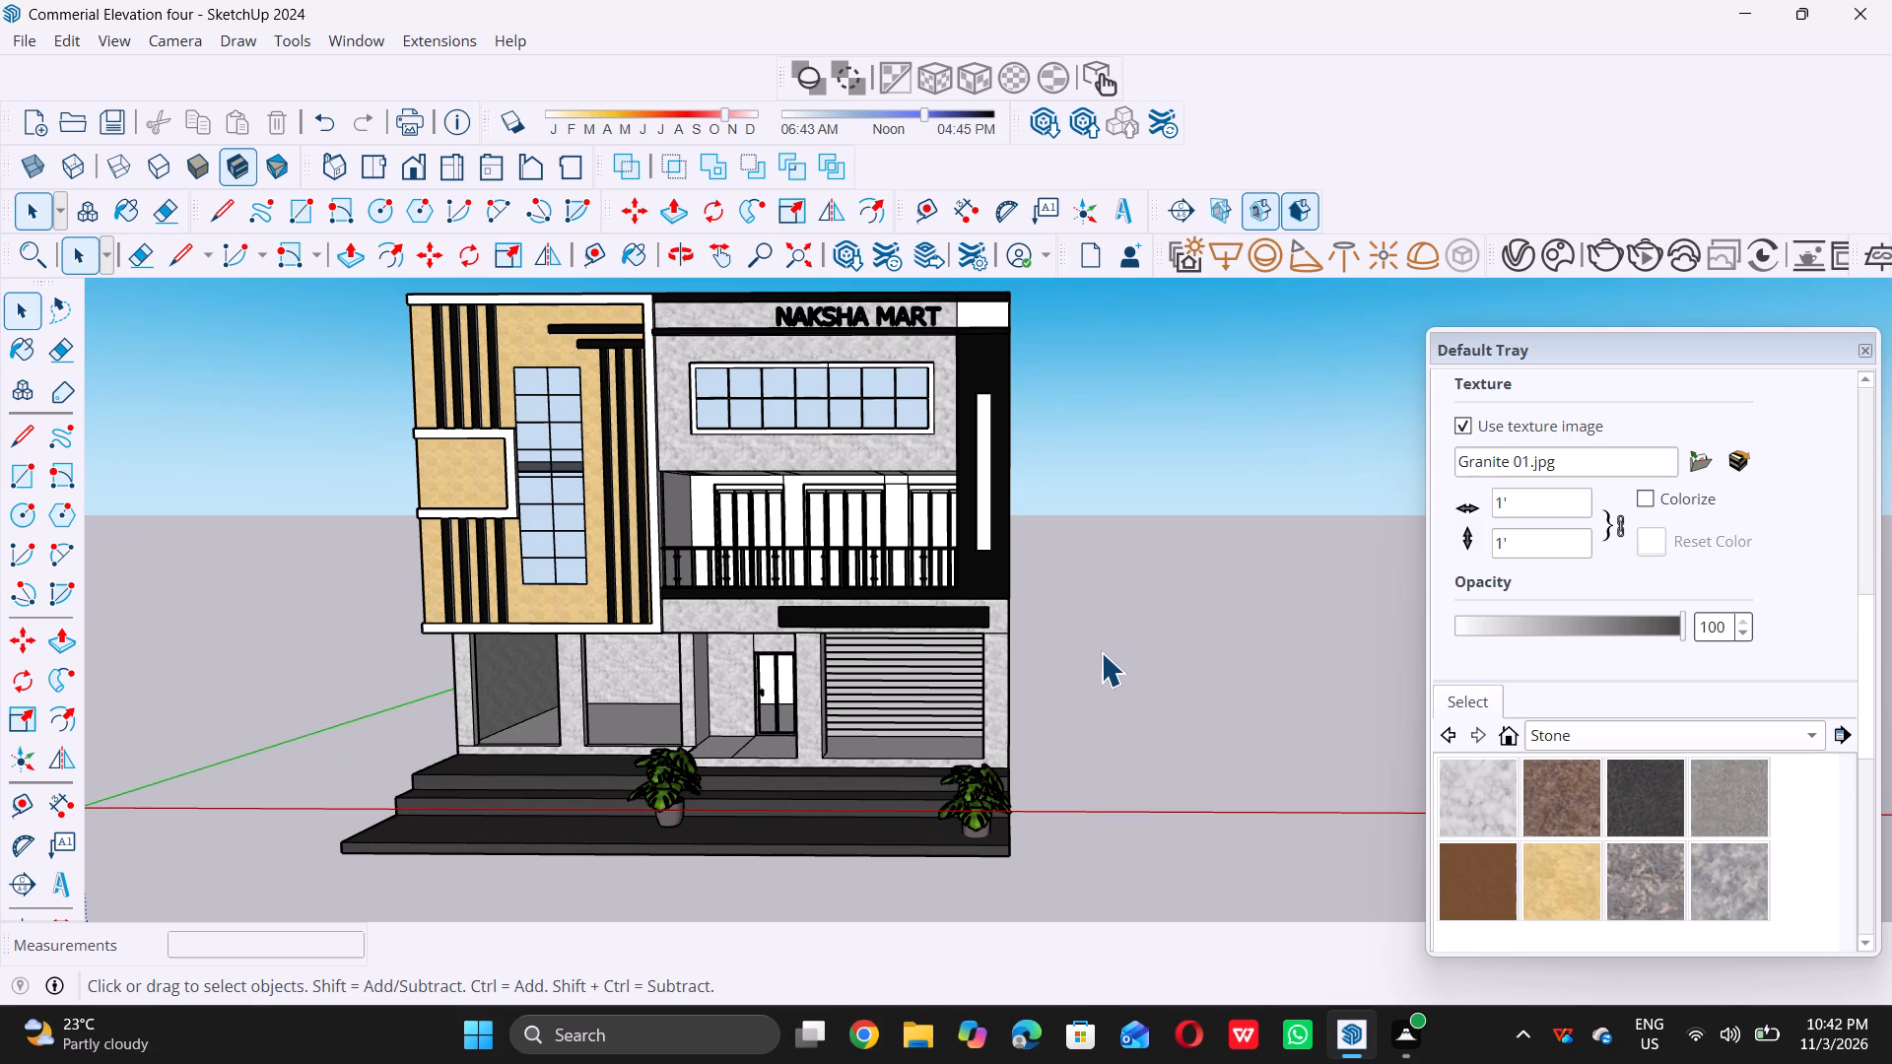
{"action": "key", "text": "ctrl+s"}
{"action": "scroll", "coordinate": [924, 747], "scroll_direction": "down", "scroll_amount": 5}
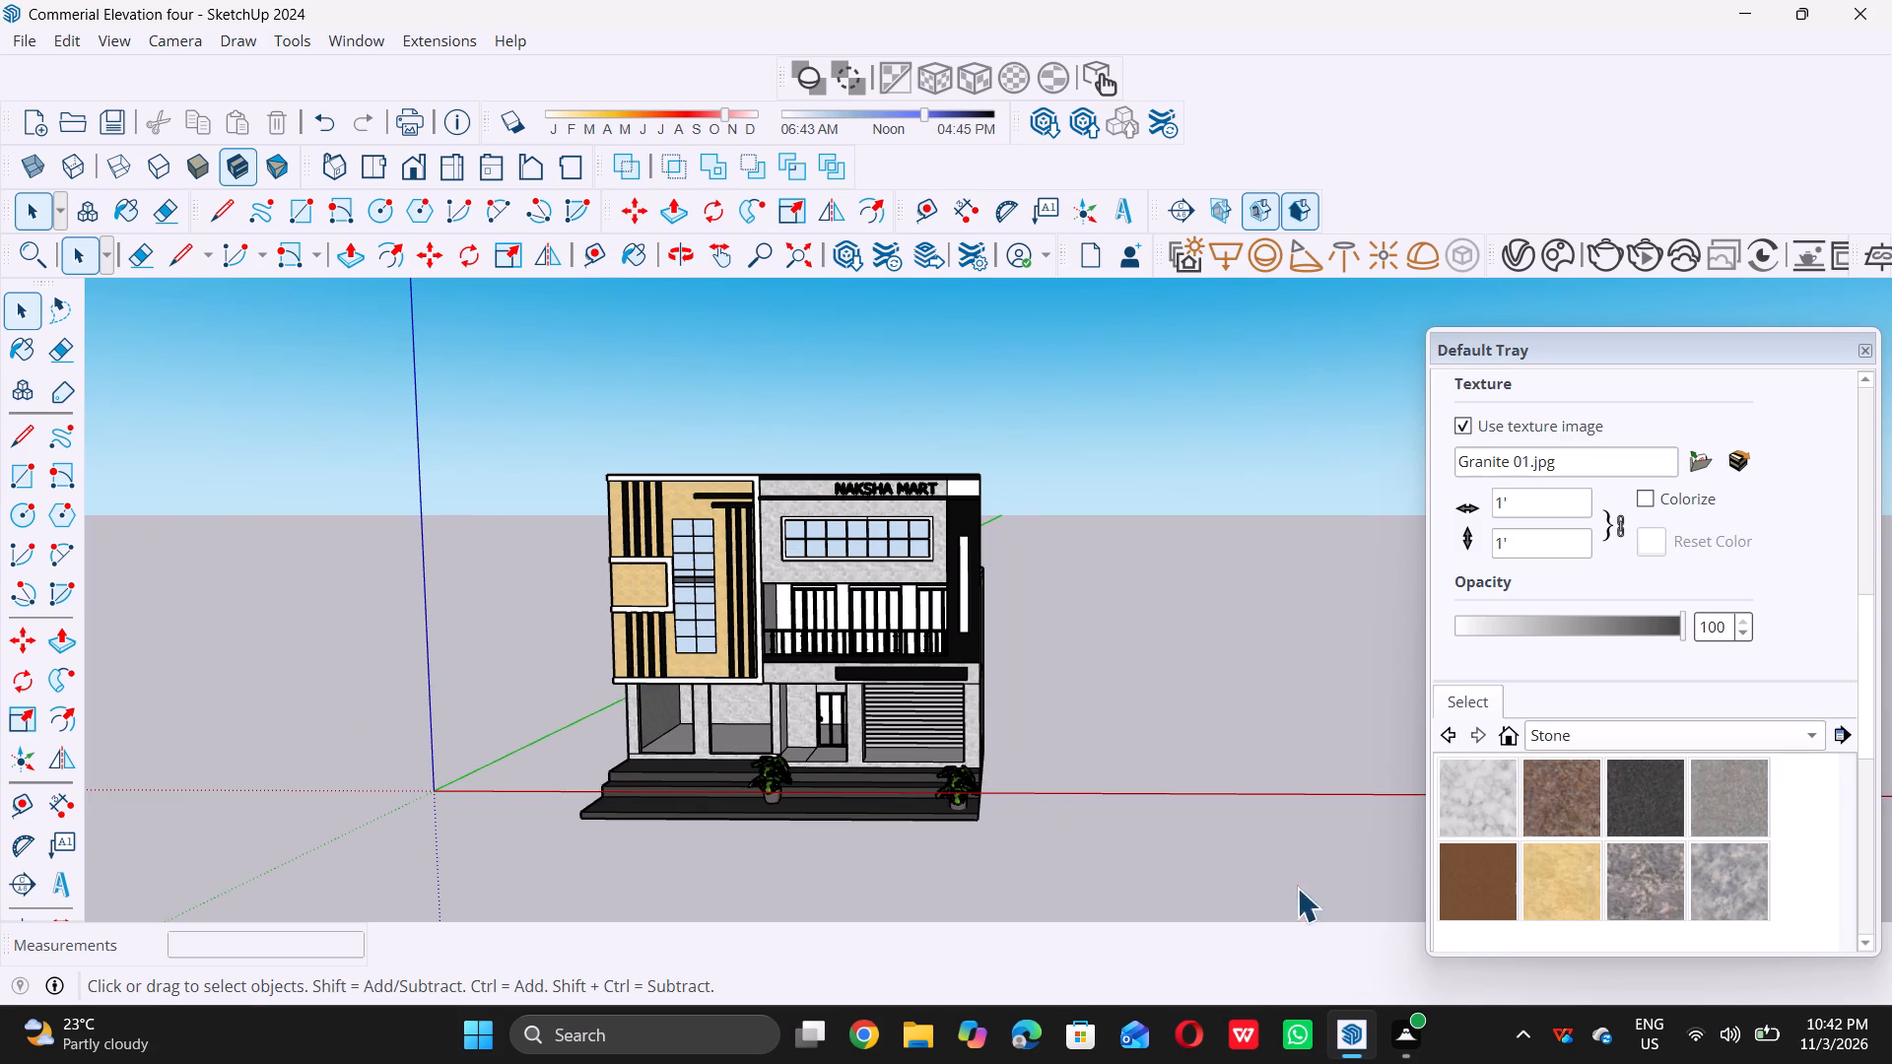
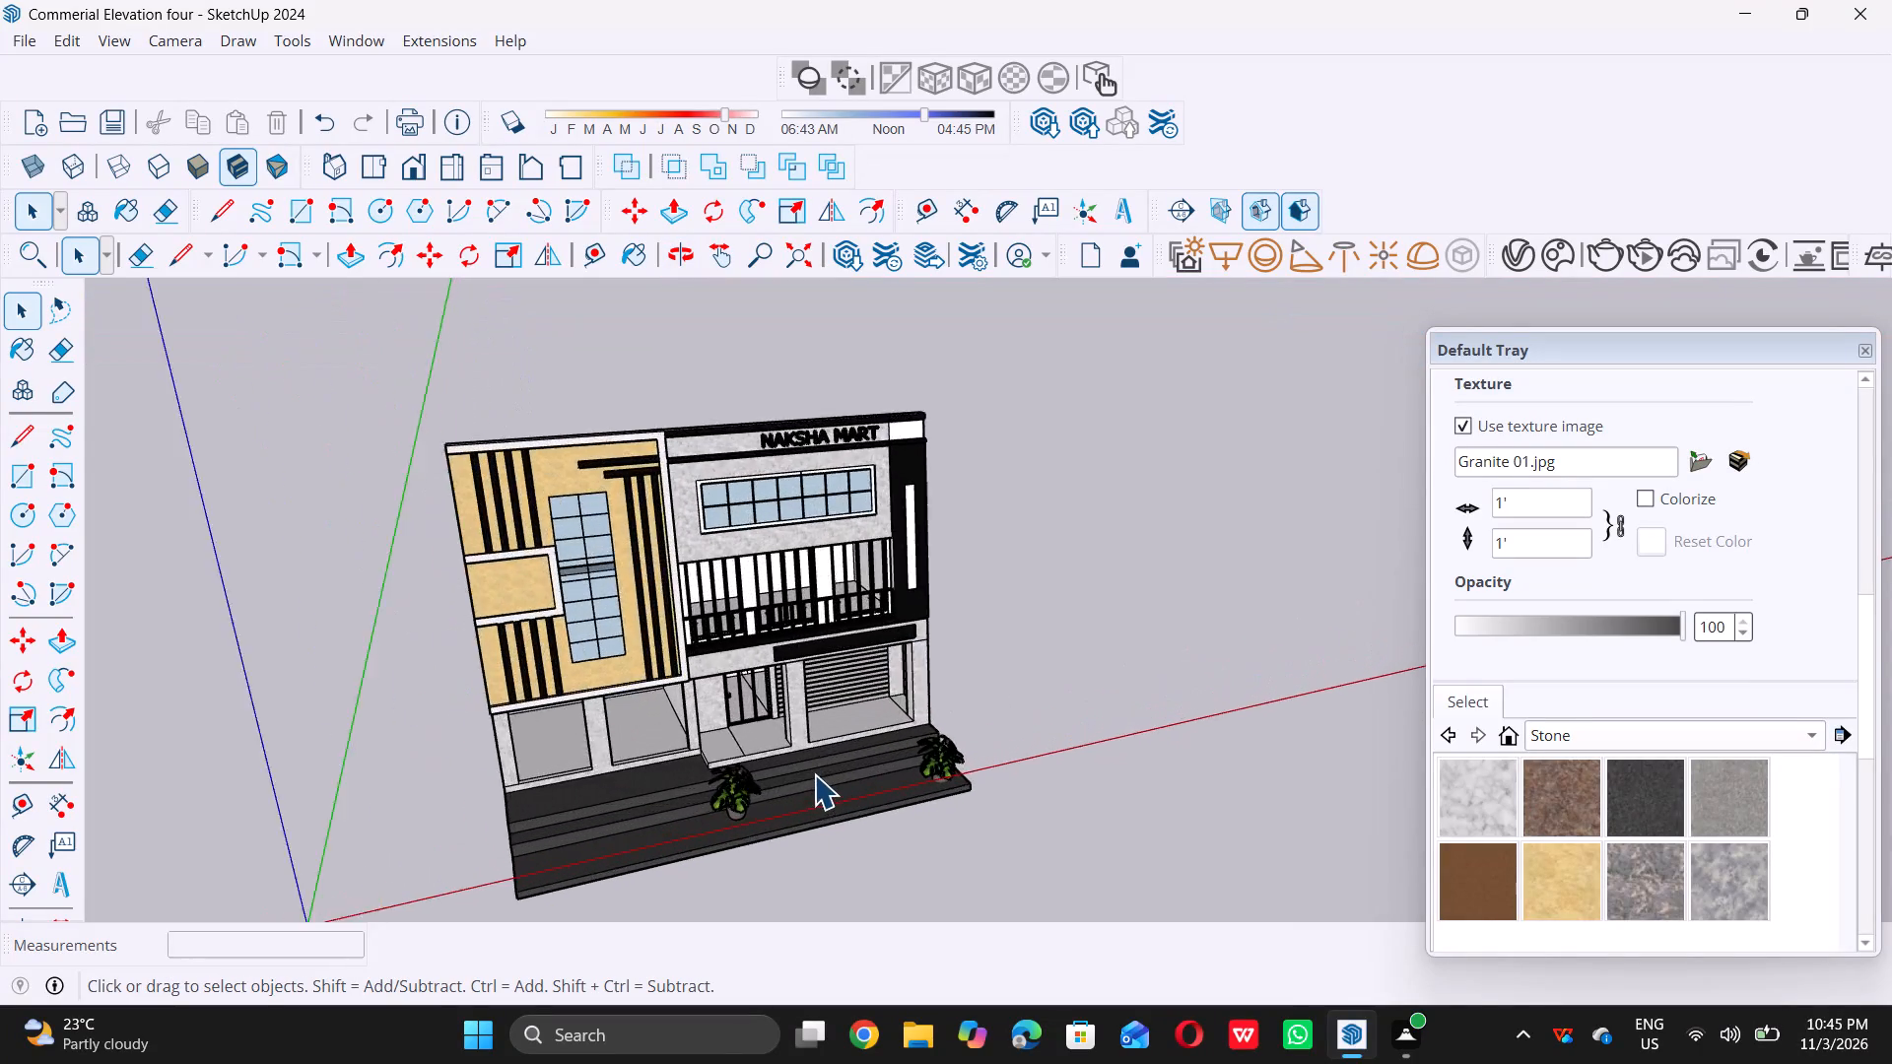
Examine the commercial building's front elevation and both sides from several angles for surfaces that still lack a material.
{"action": "scroll", "coordinate": [783, 752], "scroll_direction": "down", "scroll_amount": 7}
{"action": "middle_click_drag", "start_coordinate": [790, 758], "coordinate": [752, 697]}
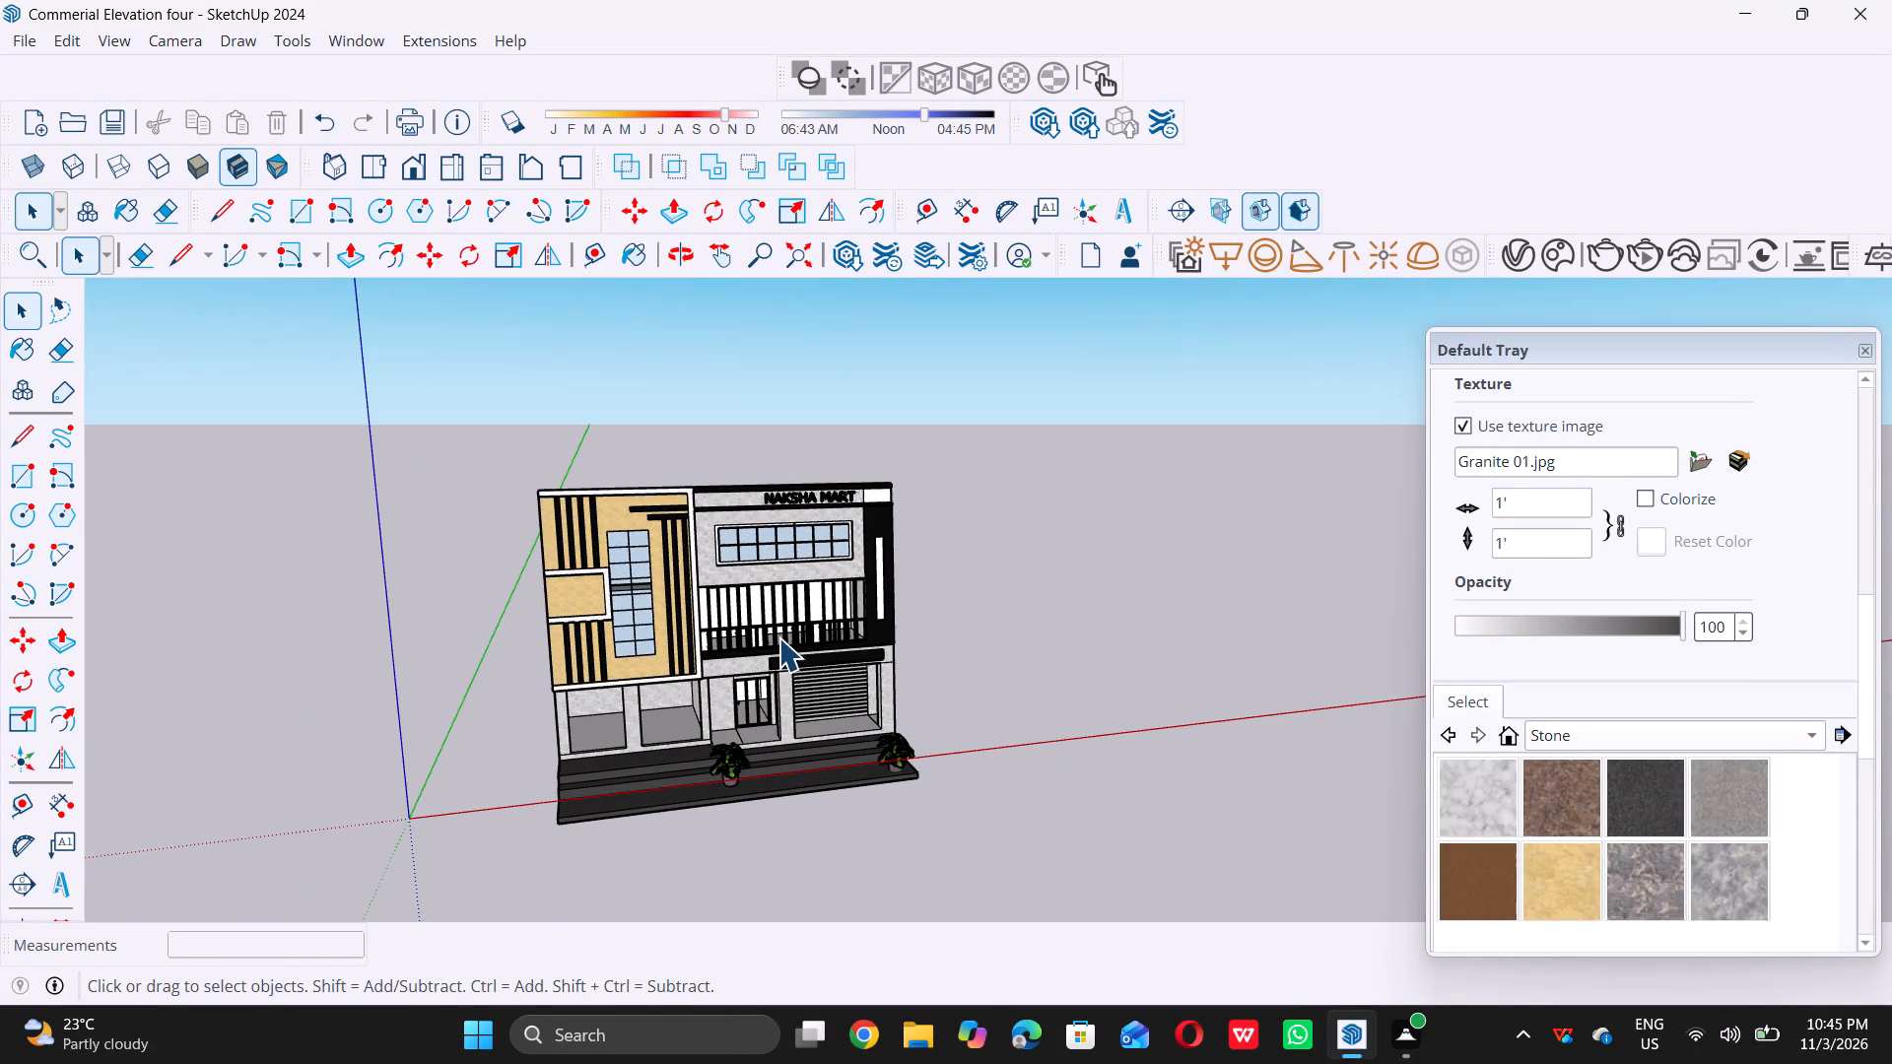
{"action": "middle_click", "coordinate": [778, 636]}
{"action": "middle_click_drag", "start_coordinate": [778, 636], "coordinate": [732, 615]}
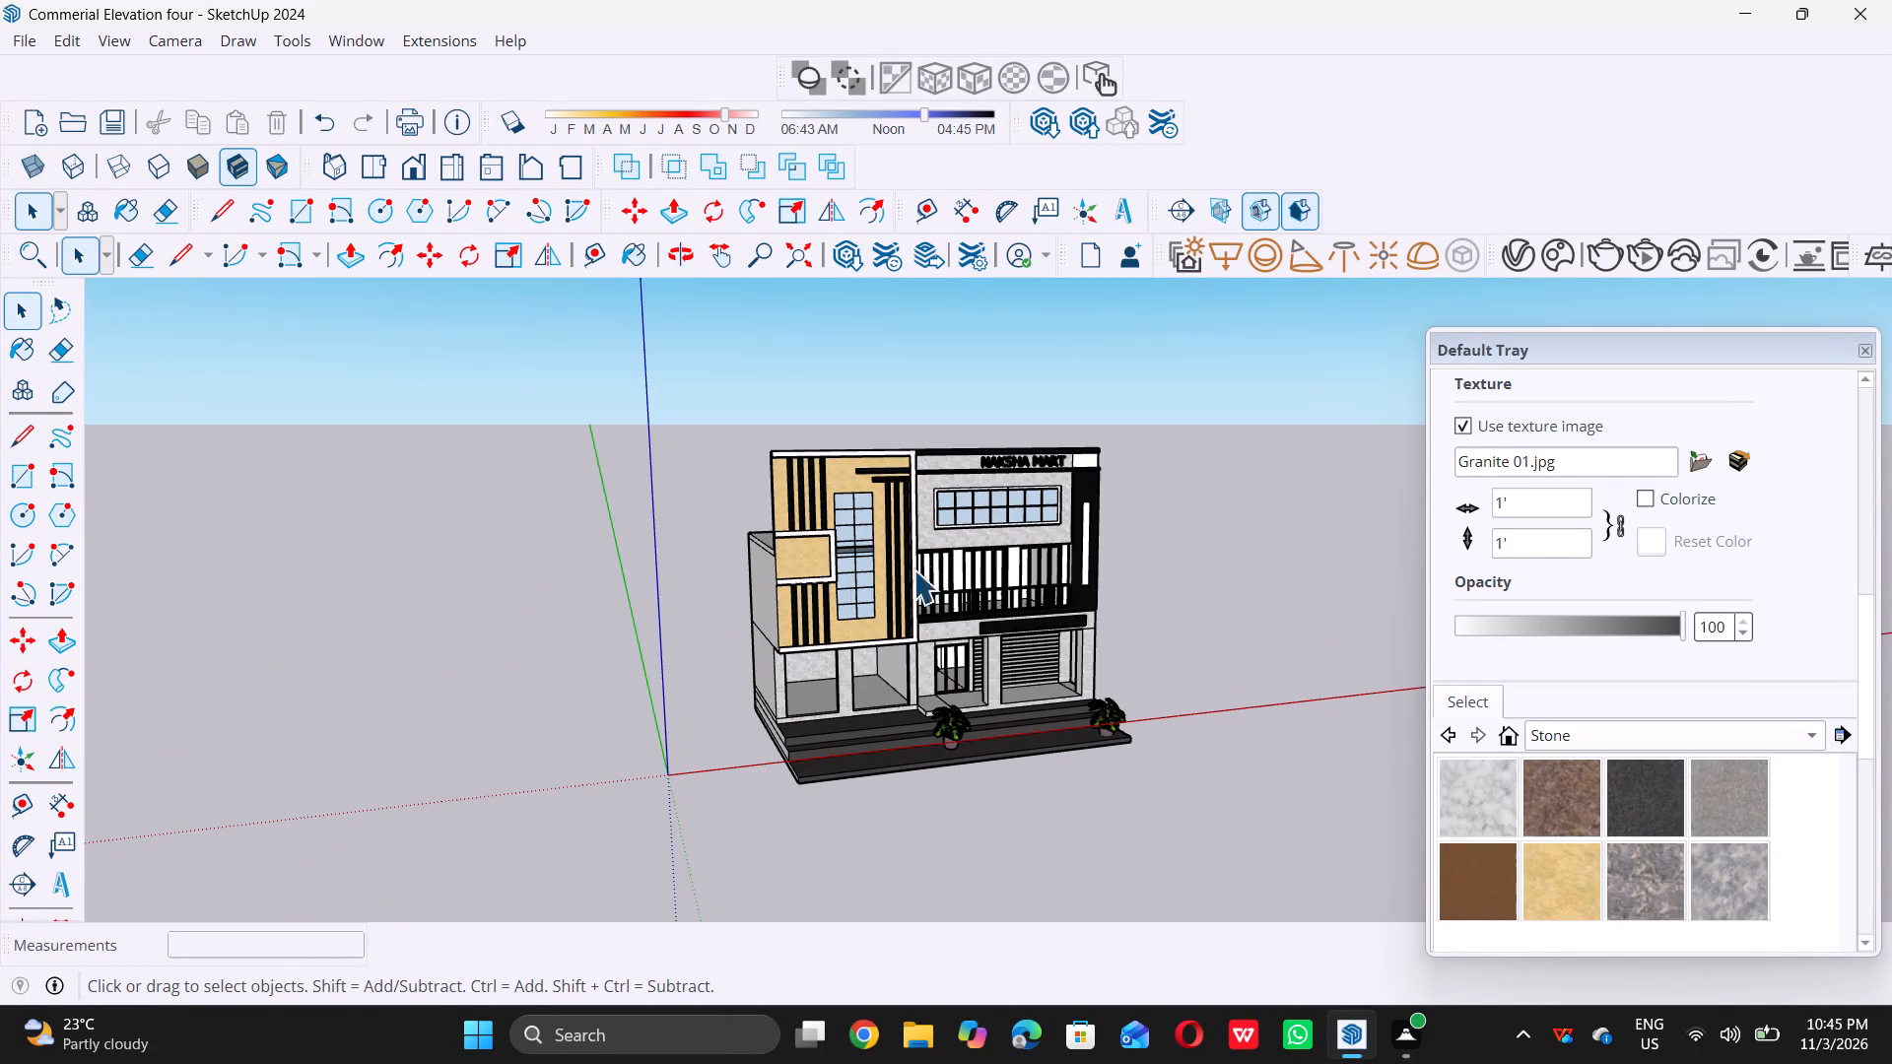
{"action": "middle_click", "coordinate": [923, 563]}
{"action": "middle_click", "coordinate": [923, 563]}
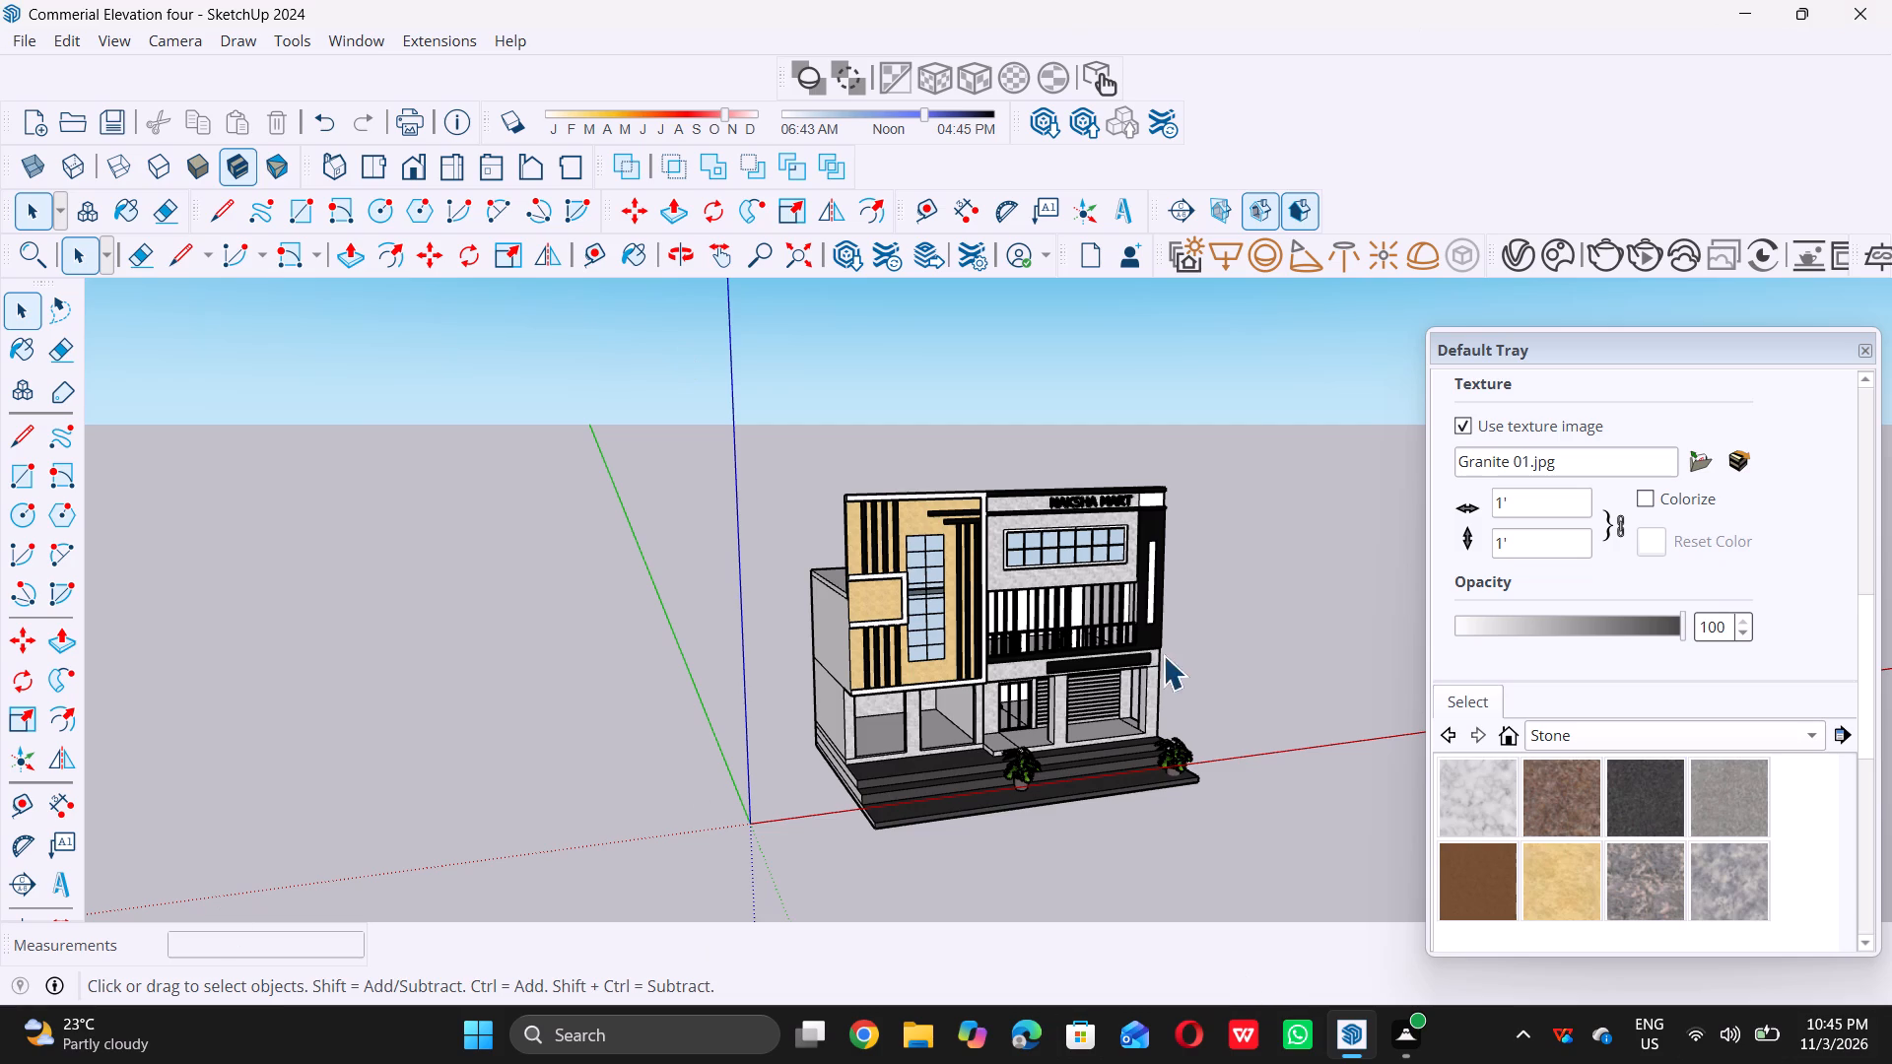
{"action": "middle_click_drag", "start_coordinate": [1181, 663], "coordinate": [988, 610]}
{"action": "scroll", "coordinate": [1019, 681], "scroll_direction": "down", "scroll_amount": 9}
{"action": "middle_click_drag", "start_coordinate": [1012, 733], "coordinate": [1040, 717]}
{"action": "scroll", "coordinate": [1040, 717], "scroll_direction": "up", "scroll_amount": 1}
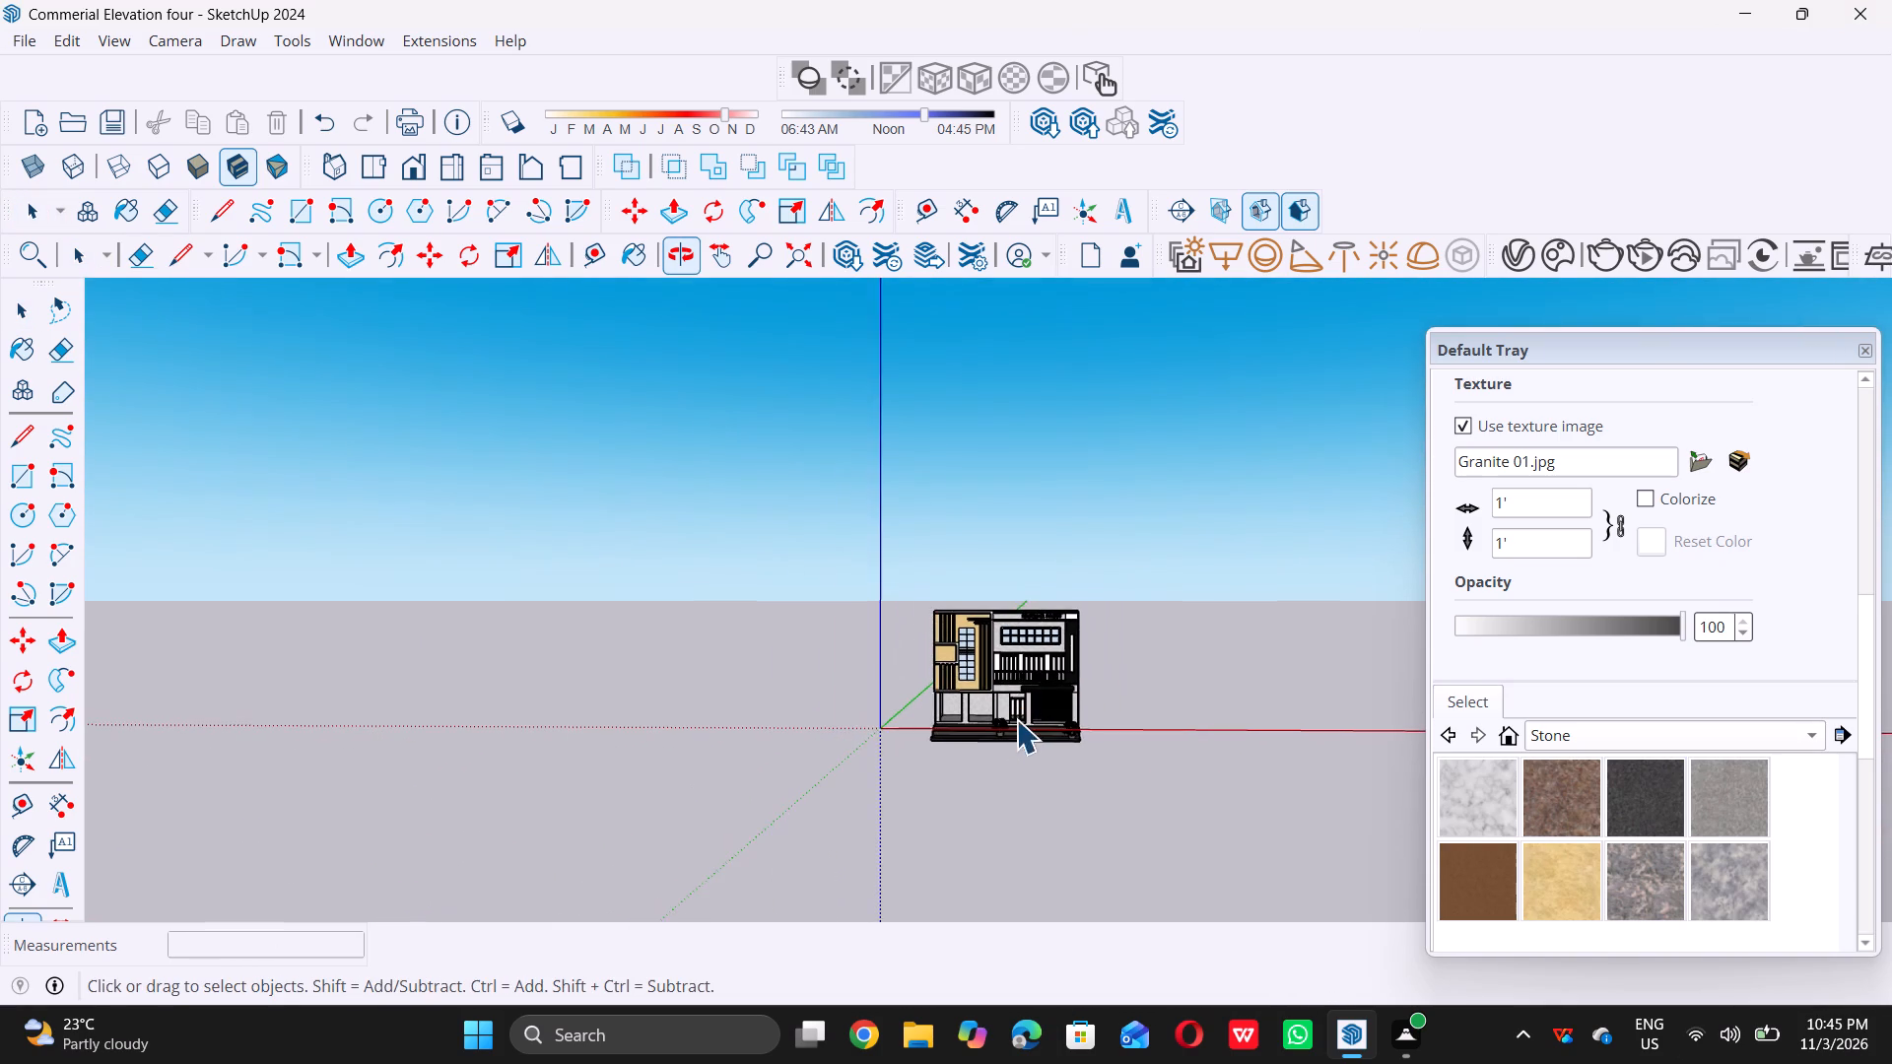
{"action": "scroll", "coordinate": [1008, 728], "scroll_direction": "down", "scroll_amount": 9}
{"action": "middle_click_drag", "start_coordinate": [990, 757], "coordinate": [991, 770]}
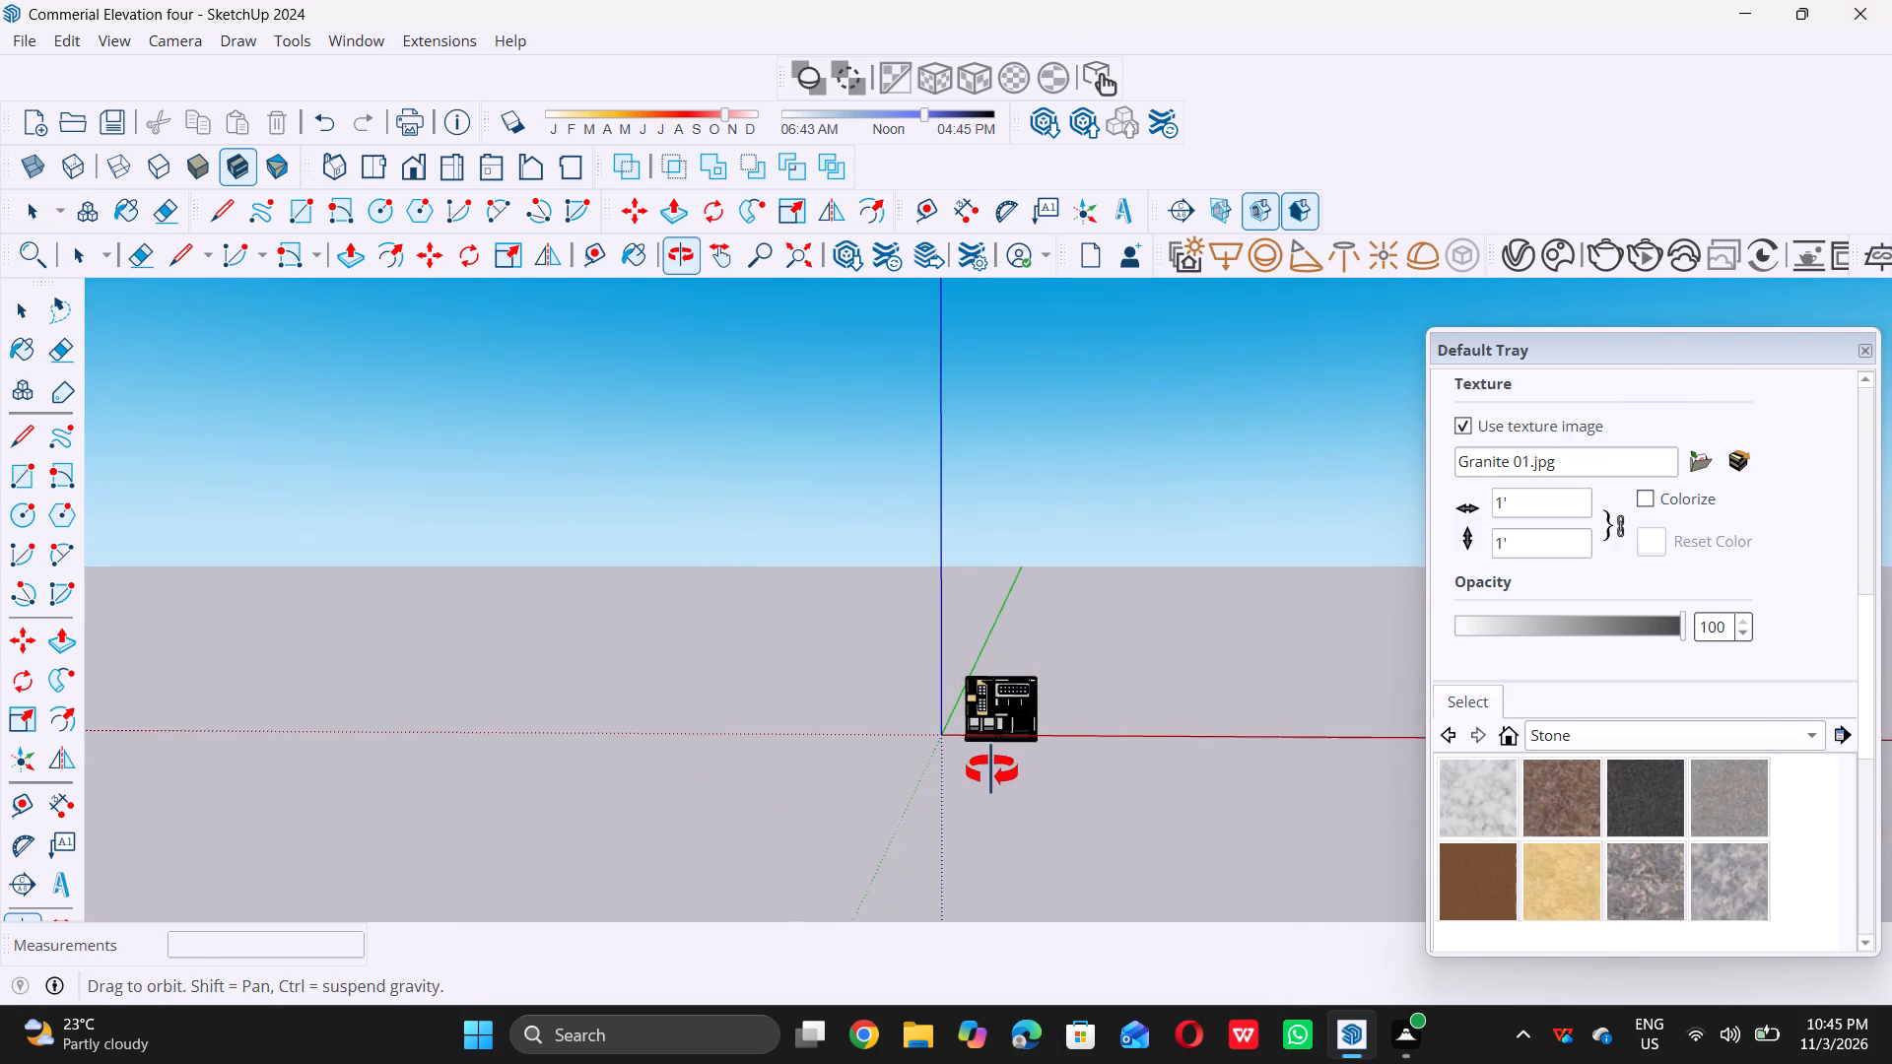
{"action": "middle_click_drag", "start_coordinate": [991, 770], "coordinate": [978, 782]}
{"action": "scroll", "coordinate": [1017, 740], "scroll_direction": "up", "scroll_amount": 7}
{"action": "scroll", "coordinate": [1108, 685], "scroll_direction": "up", "scroll_amount": 10}
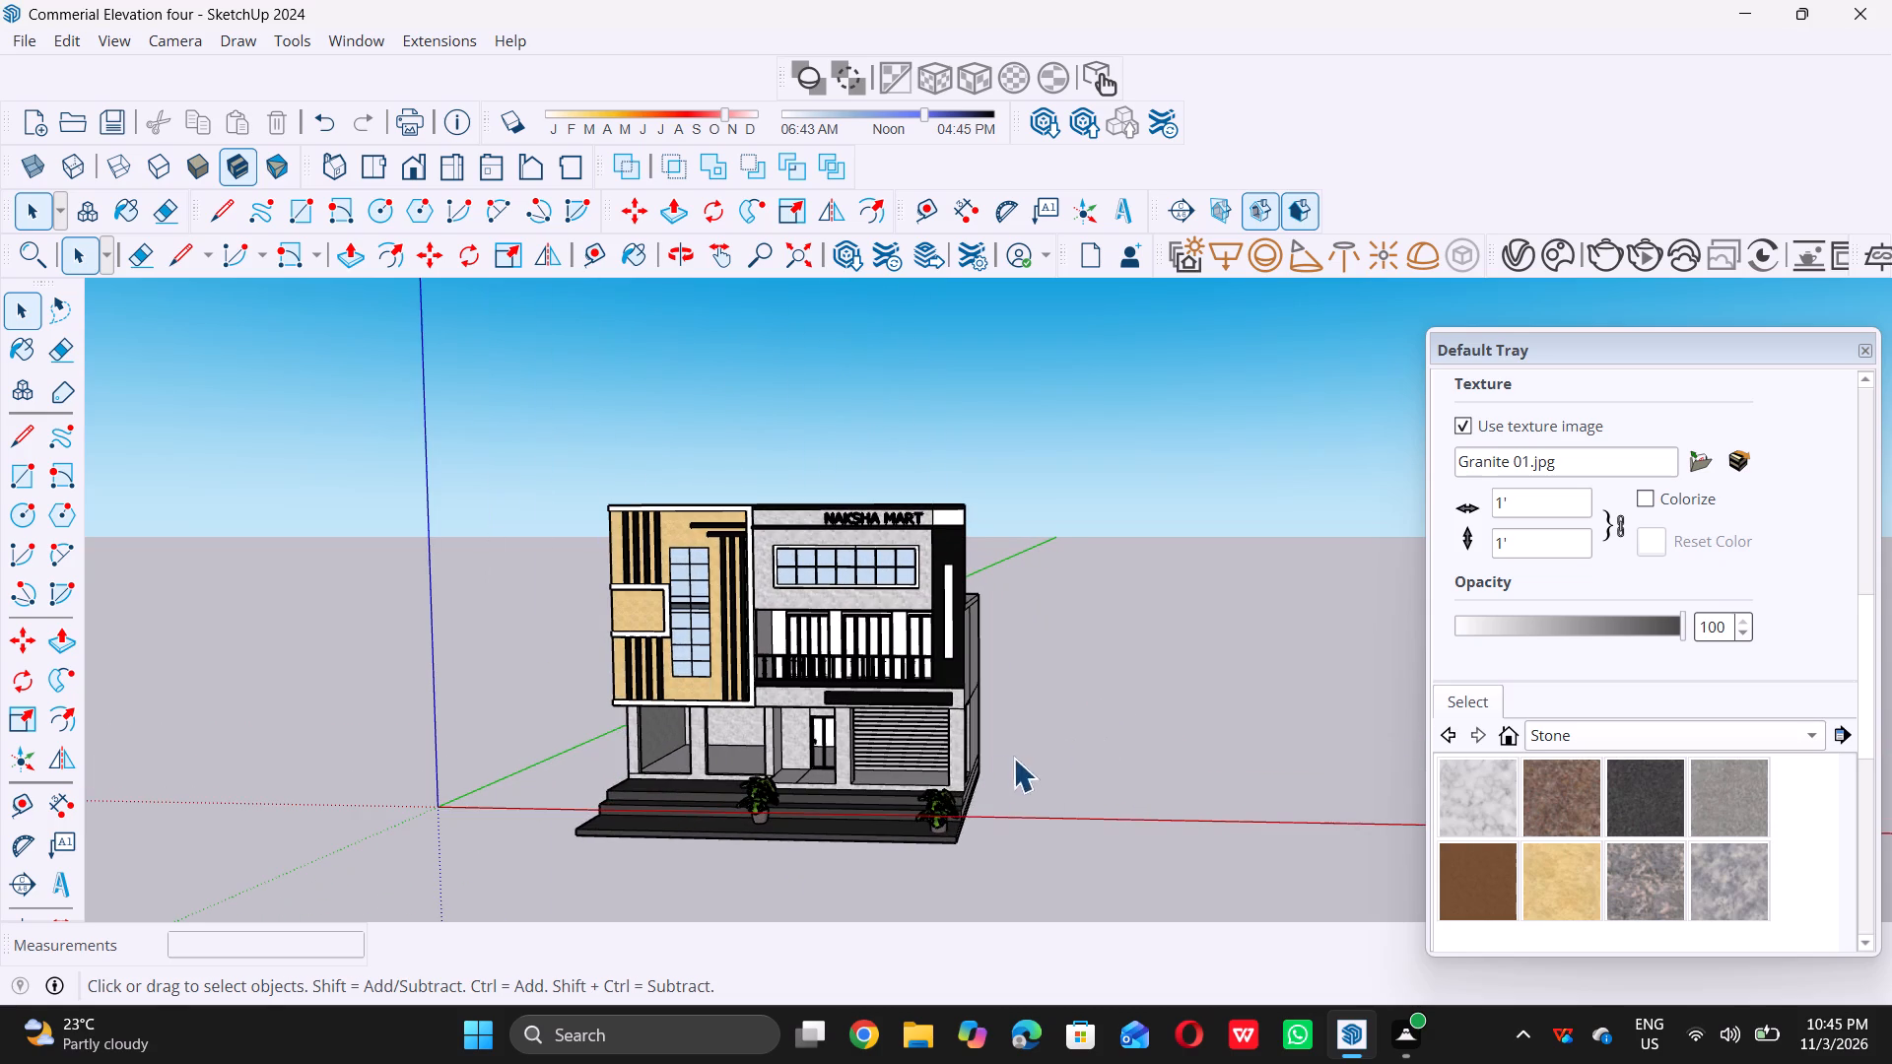
Paint the blank white panel beside the NAKSHA MART sign with the Carrera Marble stone material.
{"action": "scroll", "coordinate": [972, 596], "scroll_direction": "up", "scroll_amount": 7}
{"action": "scroll", "coordinate": [951, 501], "scroll_direction": "up", "scroll_amount": 3}
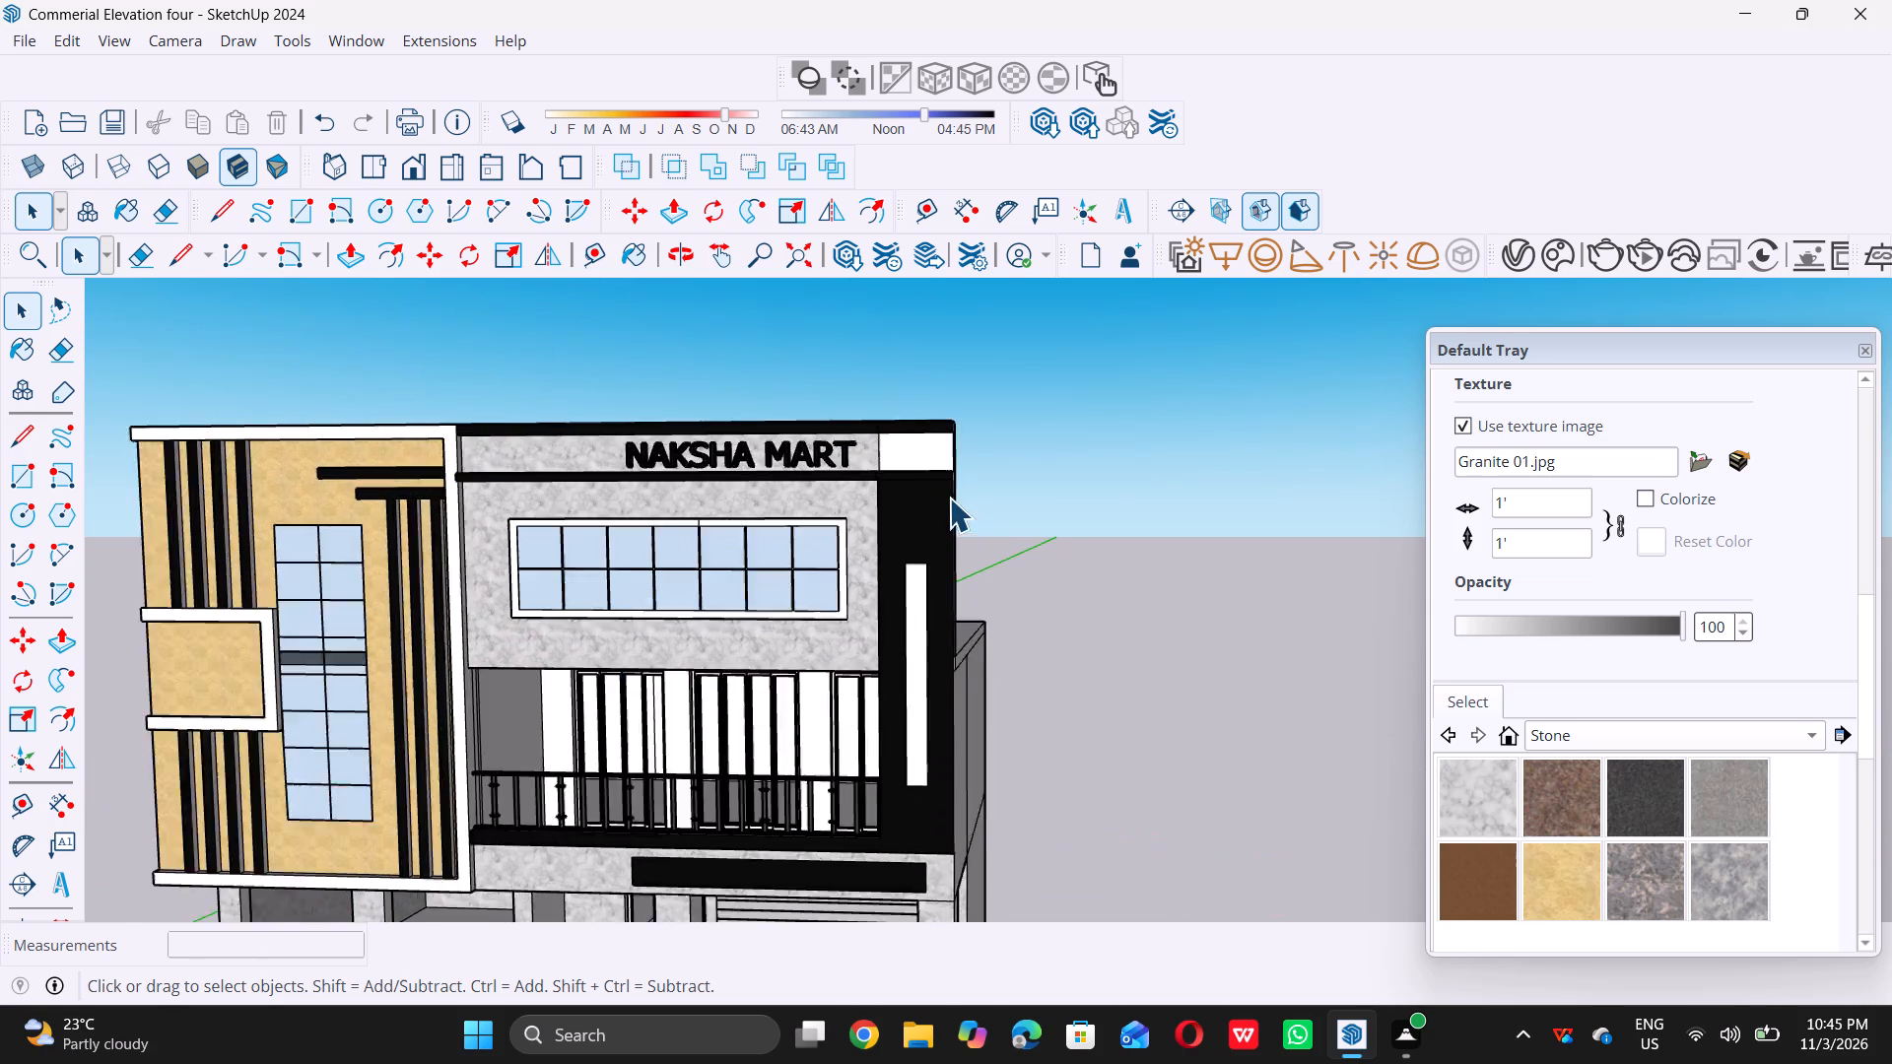
{"action": "scroll", "coordinate": [949, 498], "scroll_direction": "up", "scroll_amount": 3}
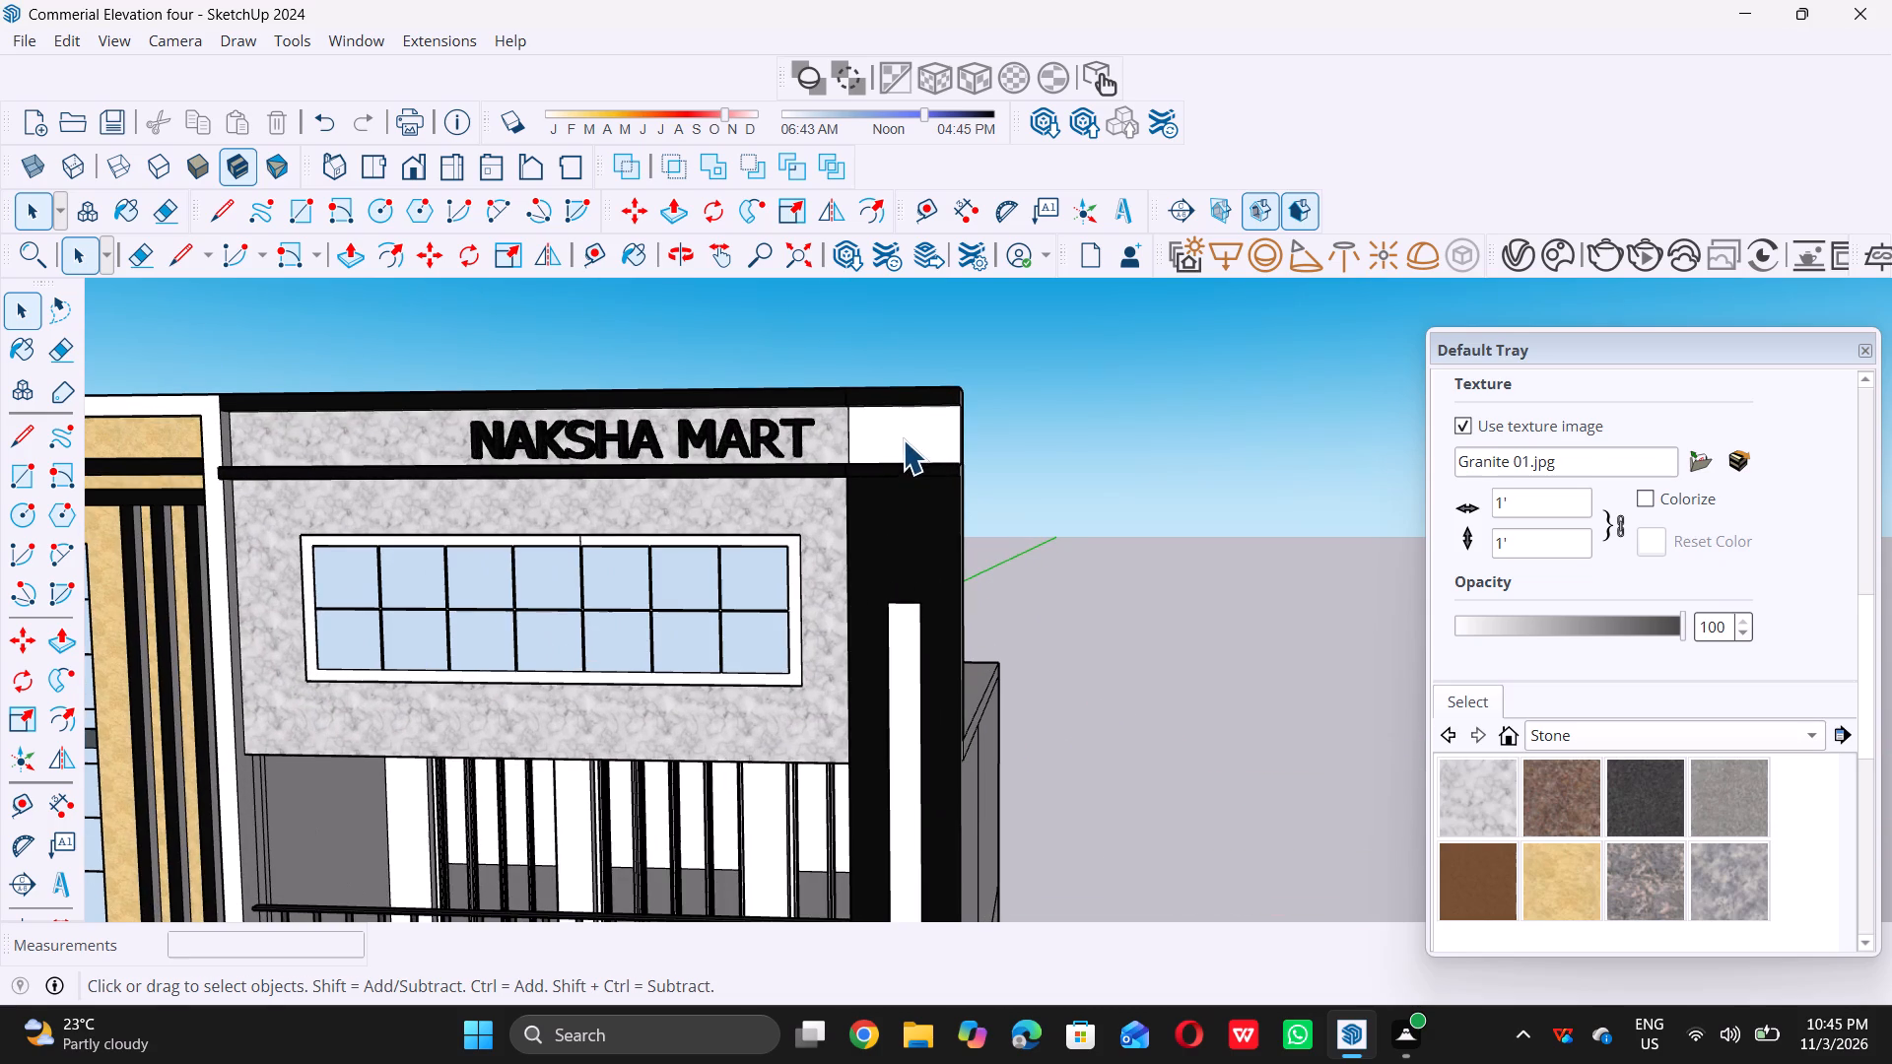
{"action": "left_click", "coordinate": [1463, 792]}
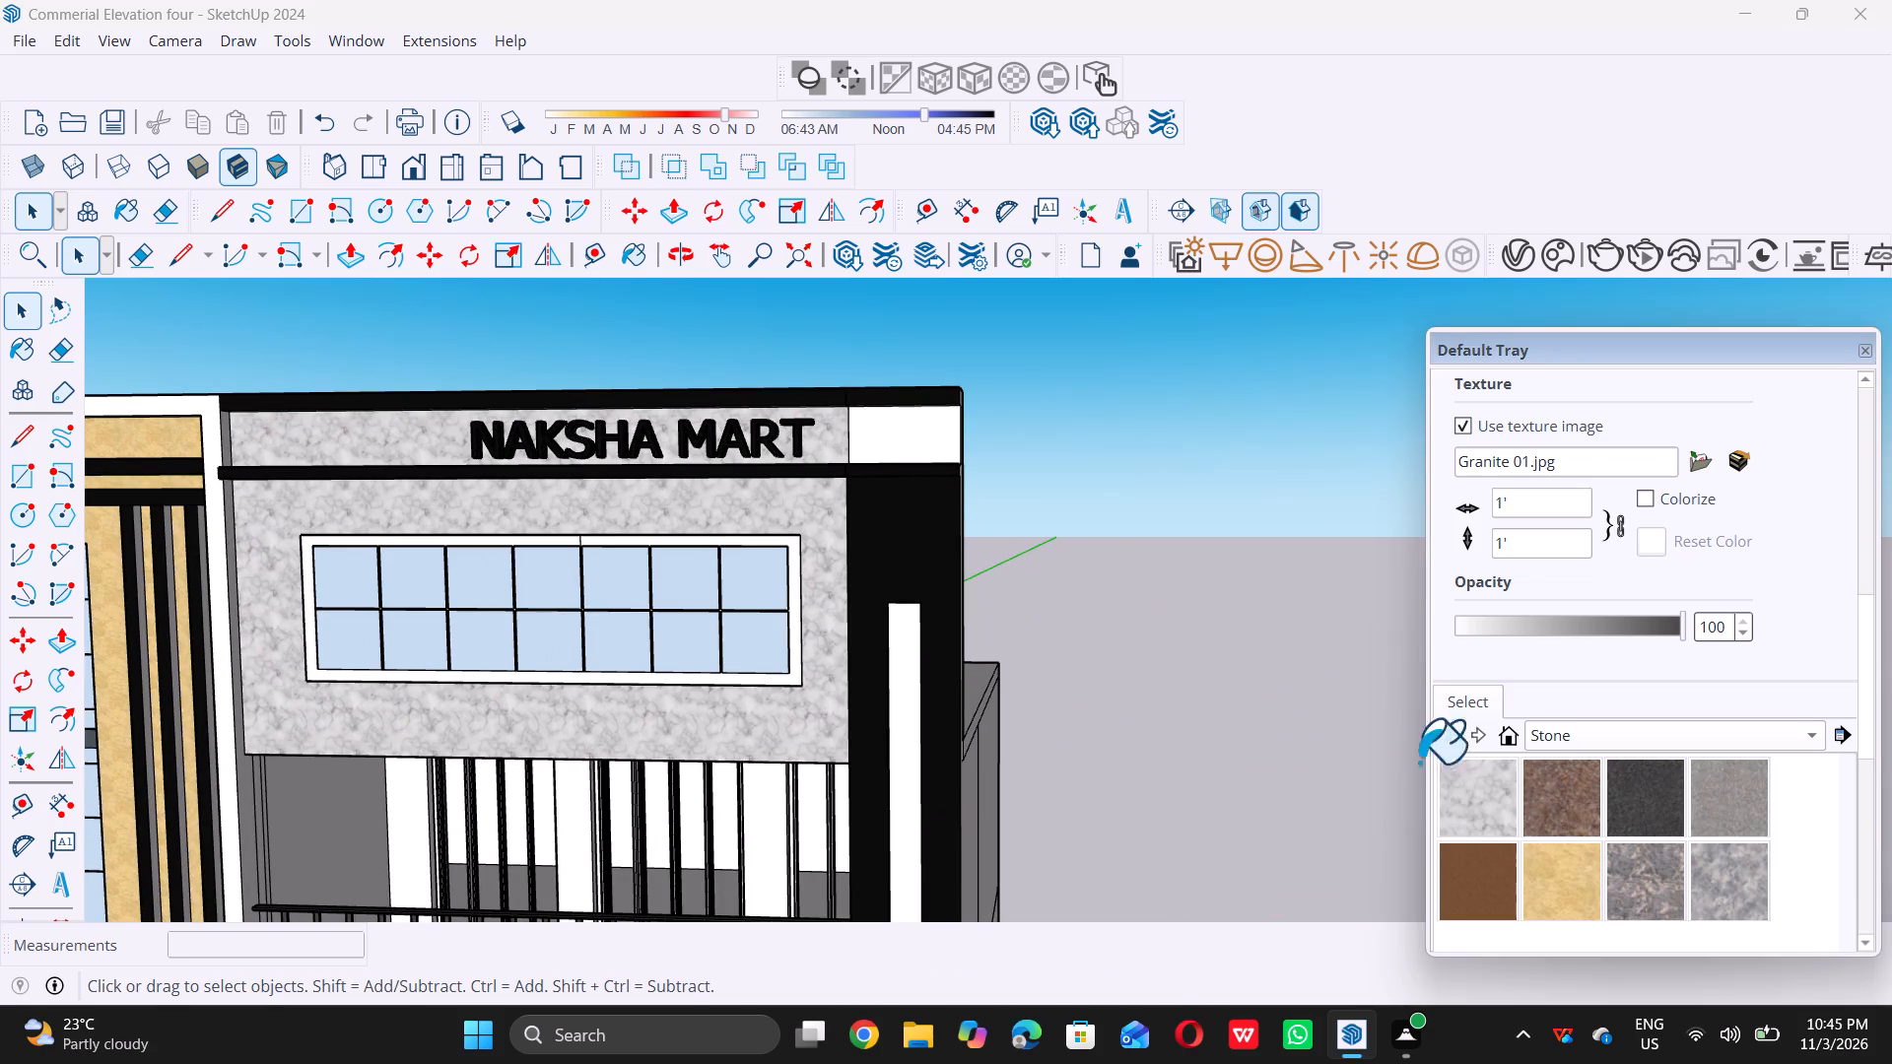
{"action": "triple_click", "coordinate": [923, 454]}
{"action": "scroll", "coordinate": [1077, 491], "scroll_direction": "down", "scroll_amount": 10}
{"action": "key", "text": "space"}
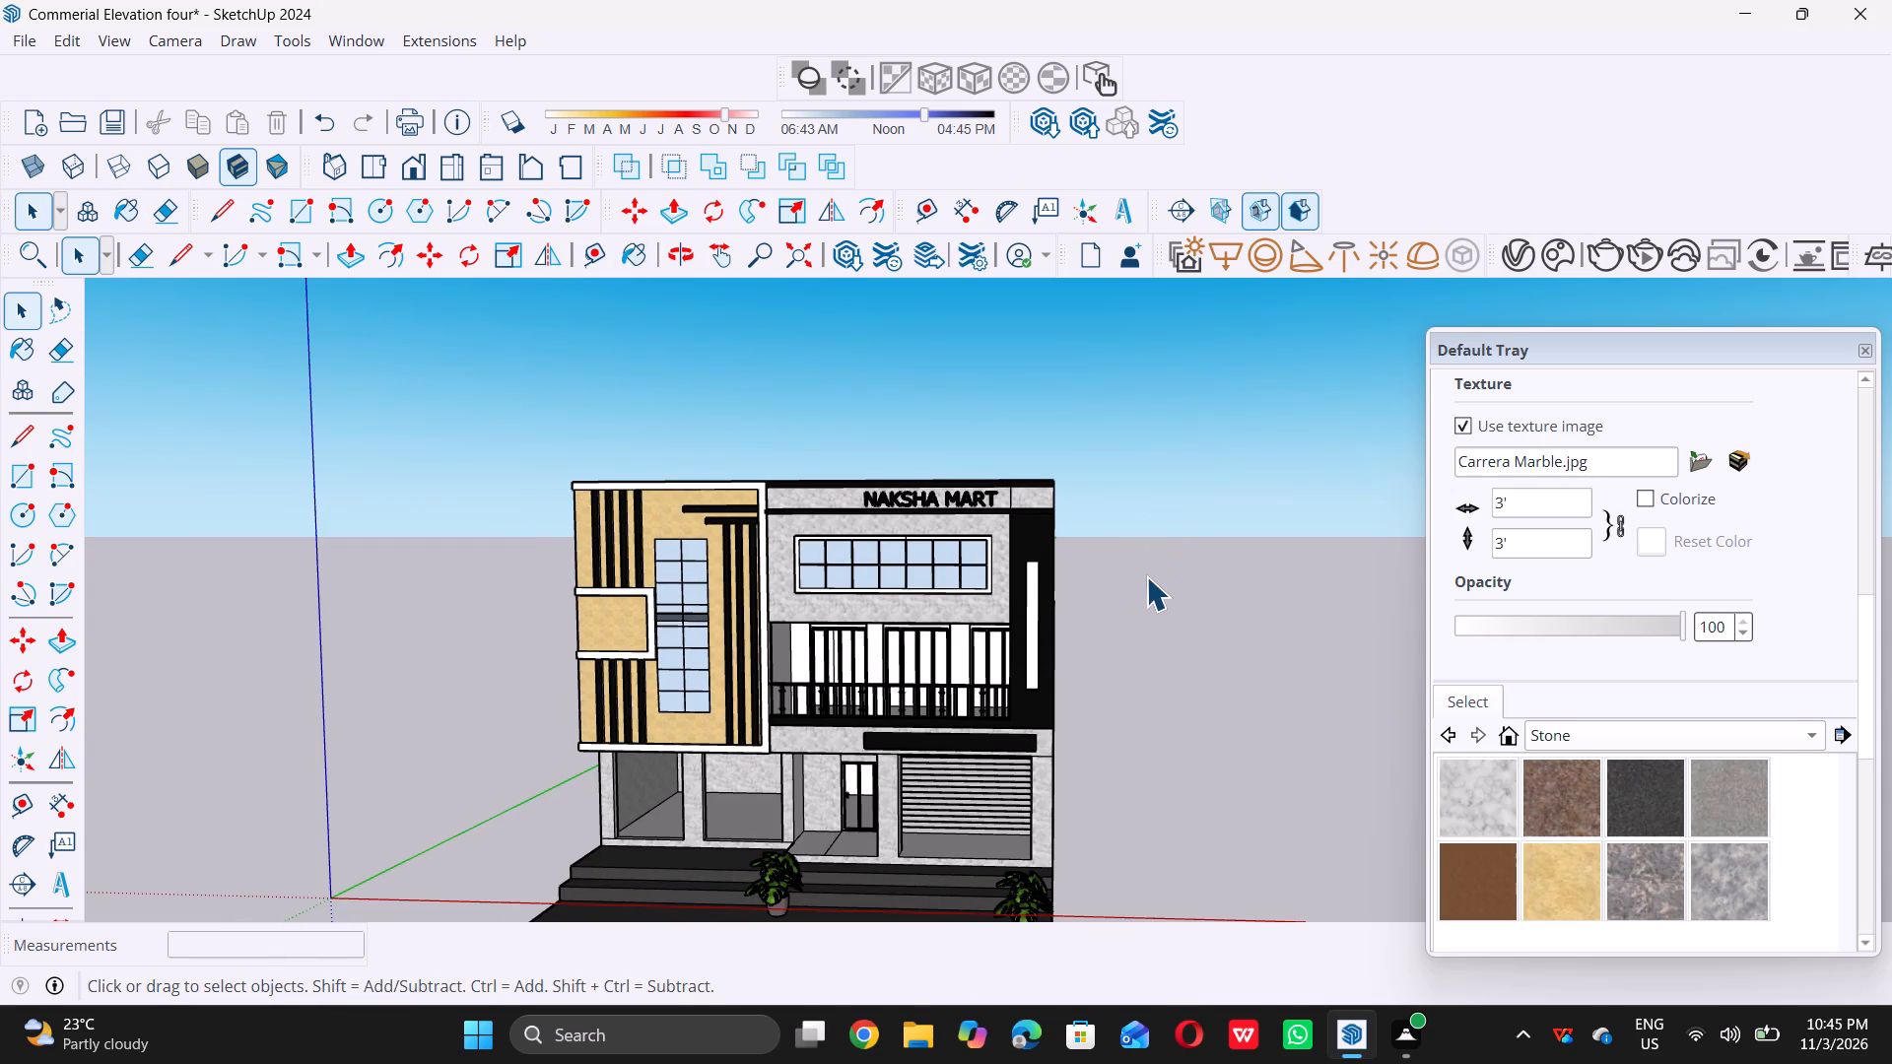
Save the commercial elevation model.
{"action": "key", "text": "ctrl+s"}
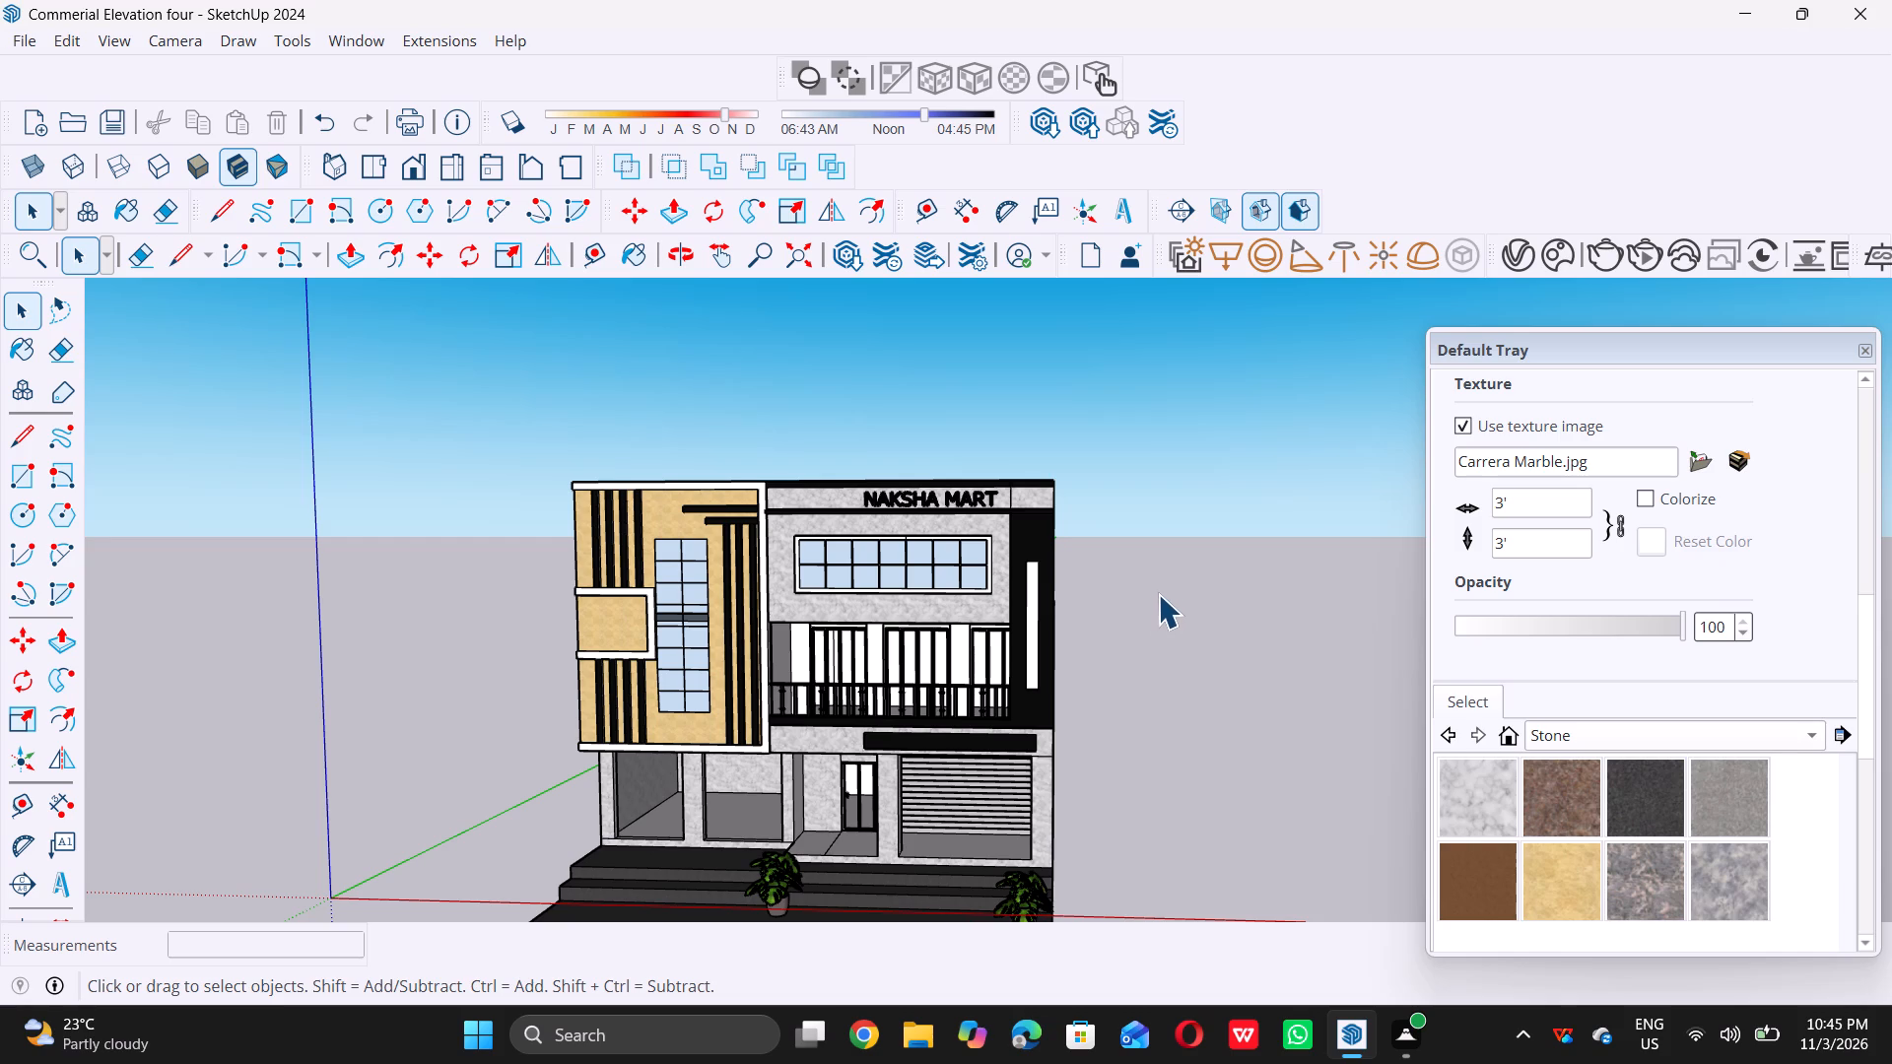
{"action": "scroll", "coordinate": [1158, 594], "scroll_direction": "down", "scroll_amount": 1}
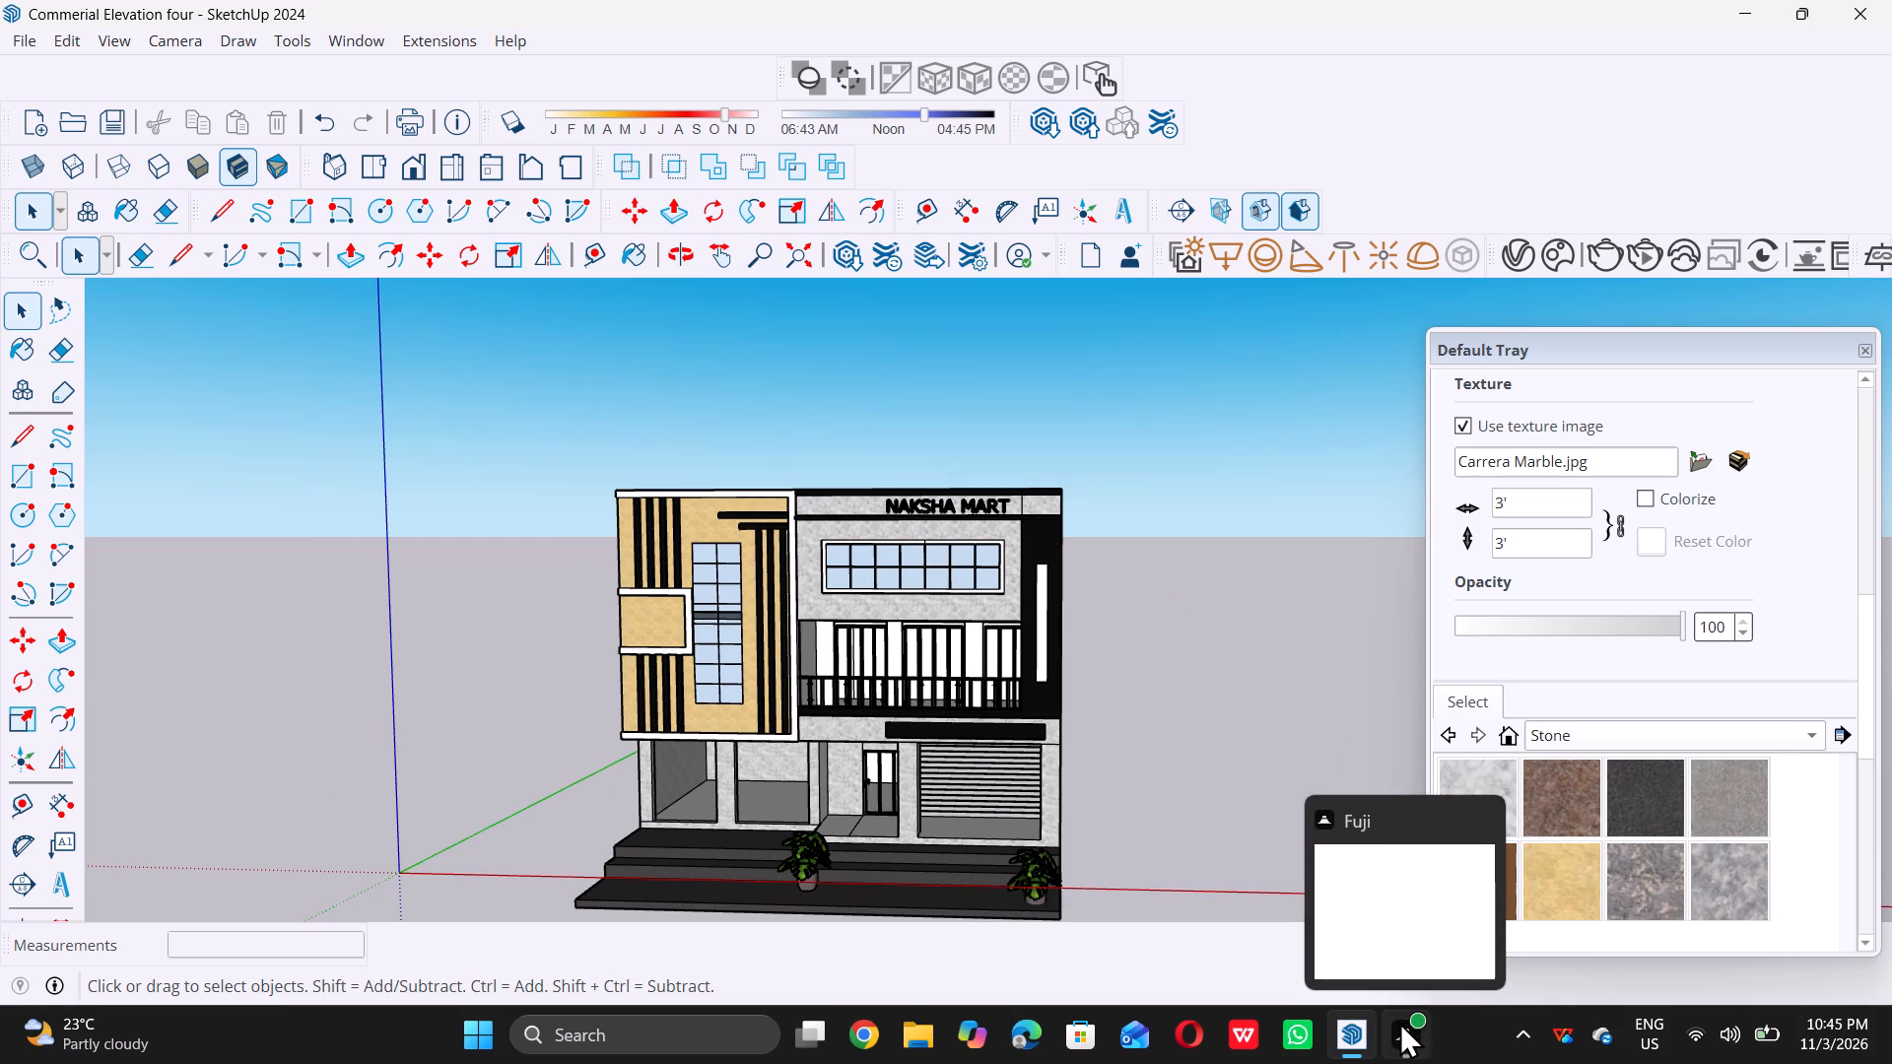